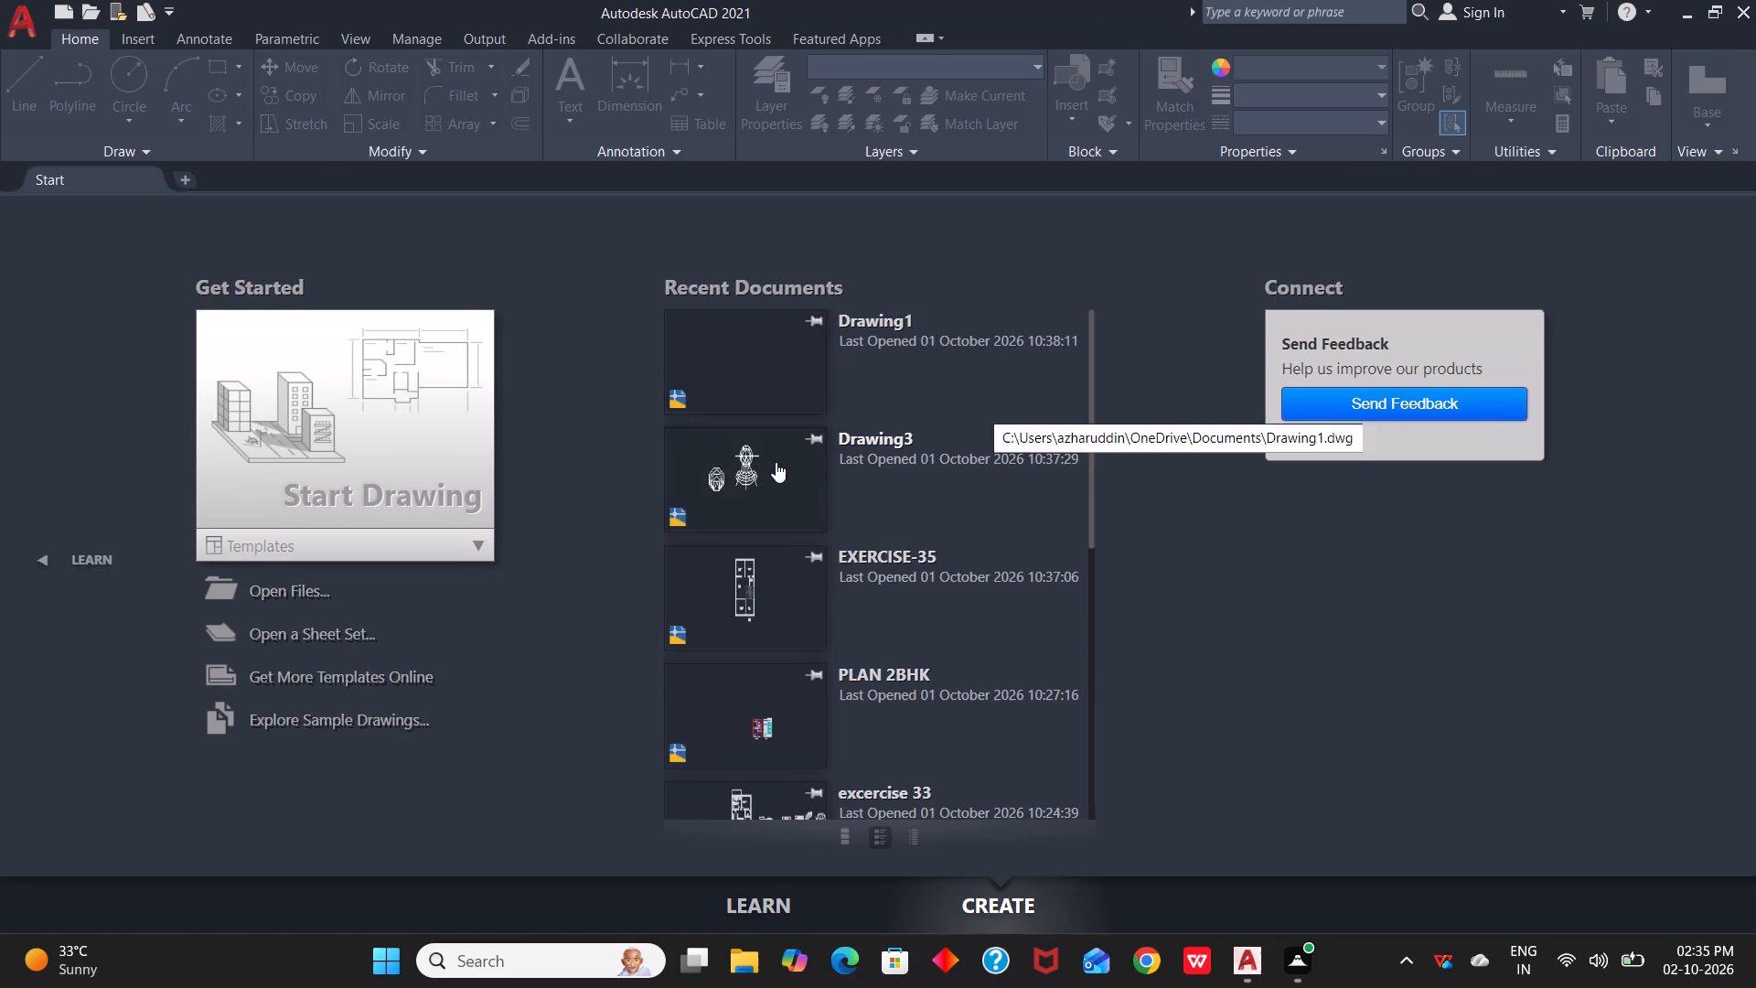
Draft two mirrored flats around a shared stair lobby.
Start a new drawing.
double_click(266, 419)
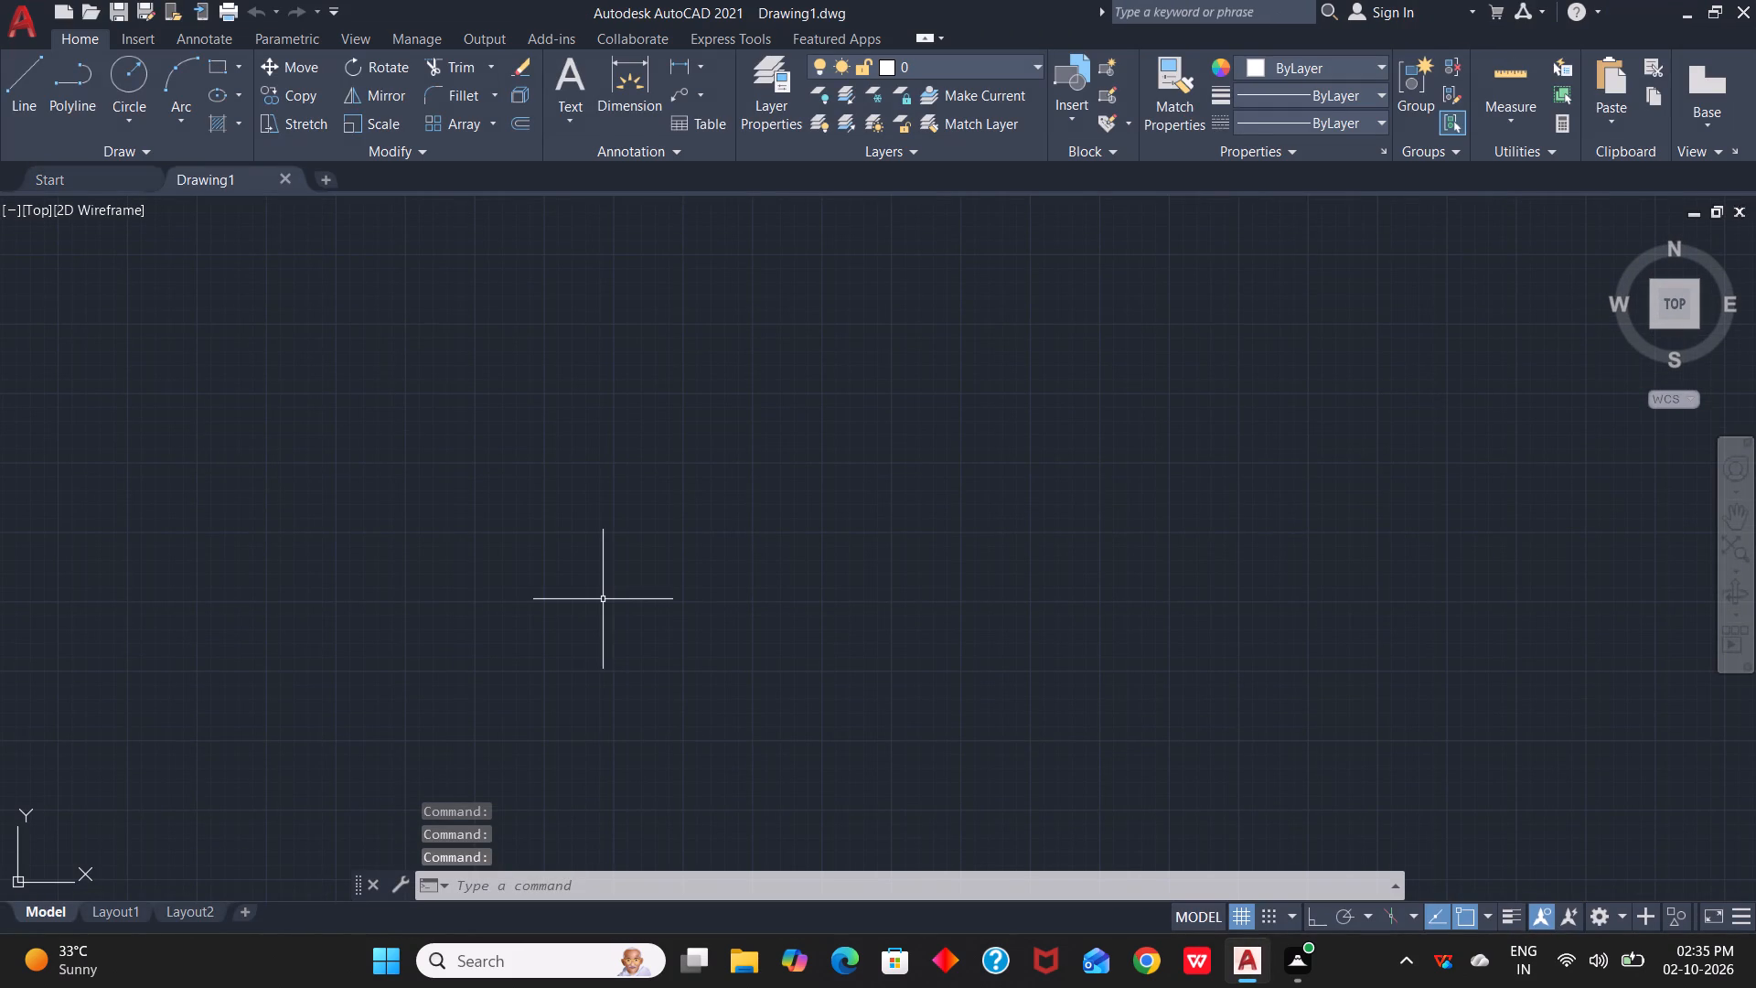
Turn on command logging with LOGFILEON.
type("lo")
key("g")
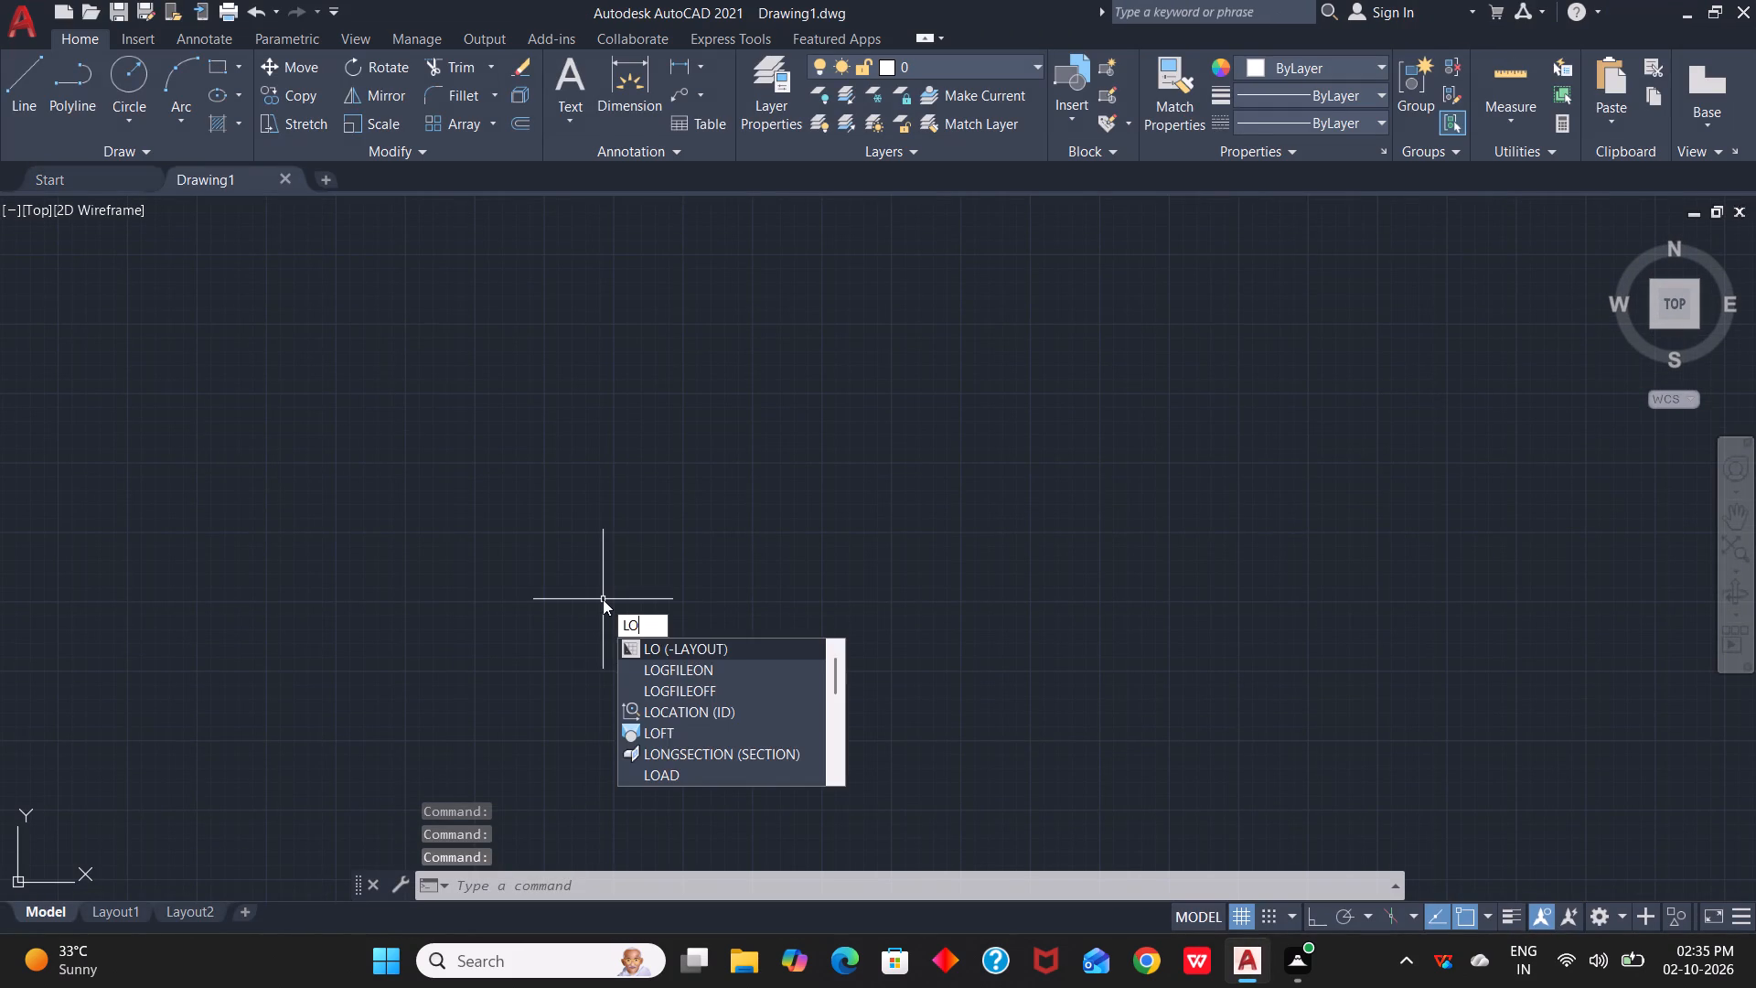
left_click(729, 648)
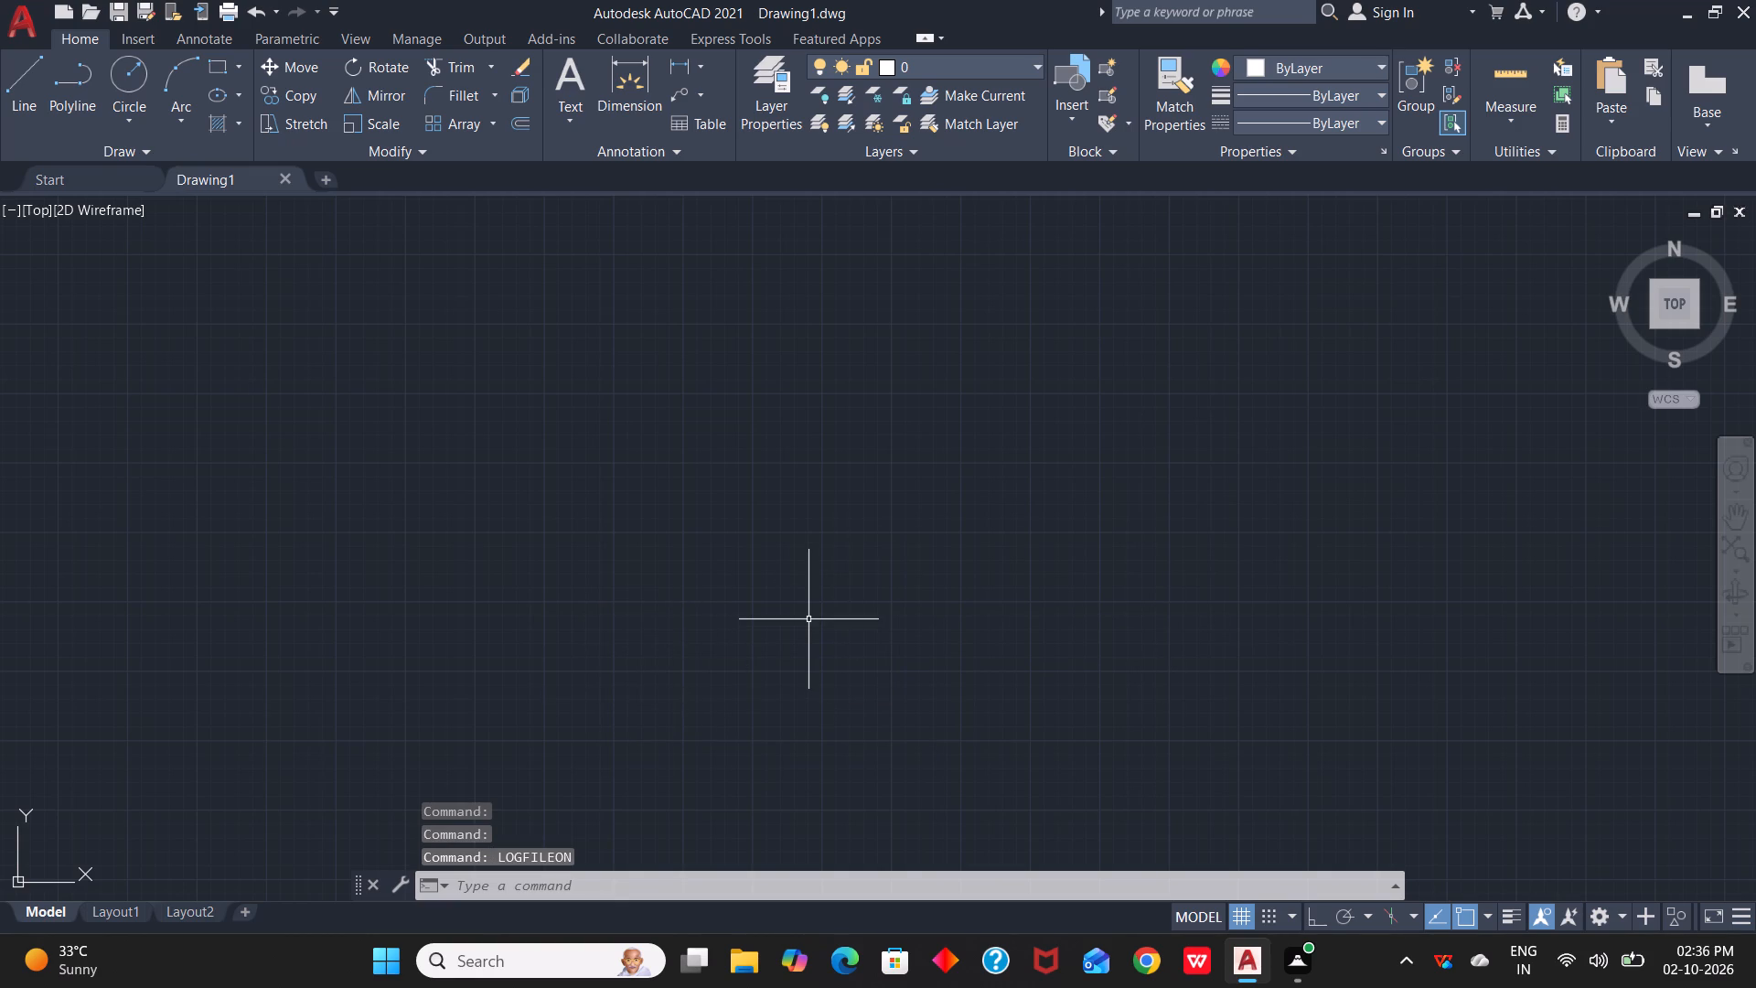
Set the drawing units to Engineering length with 0'-0" precision and Feet as the insertion scale.
type("un")
key("space")
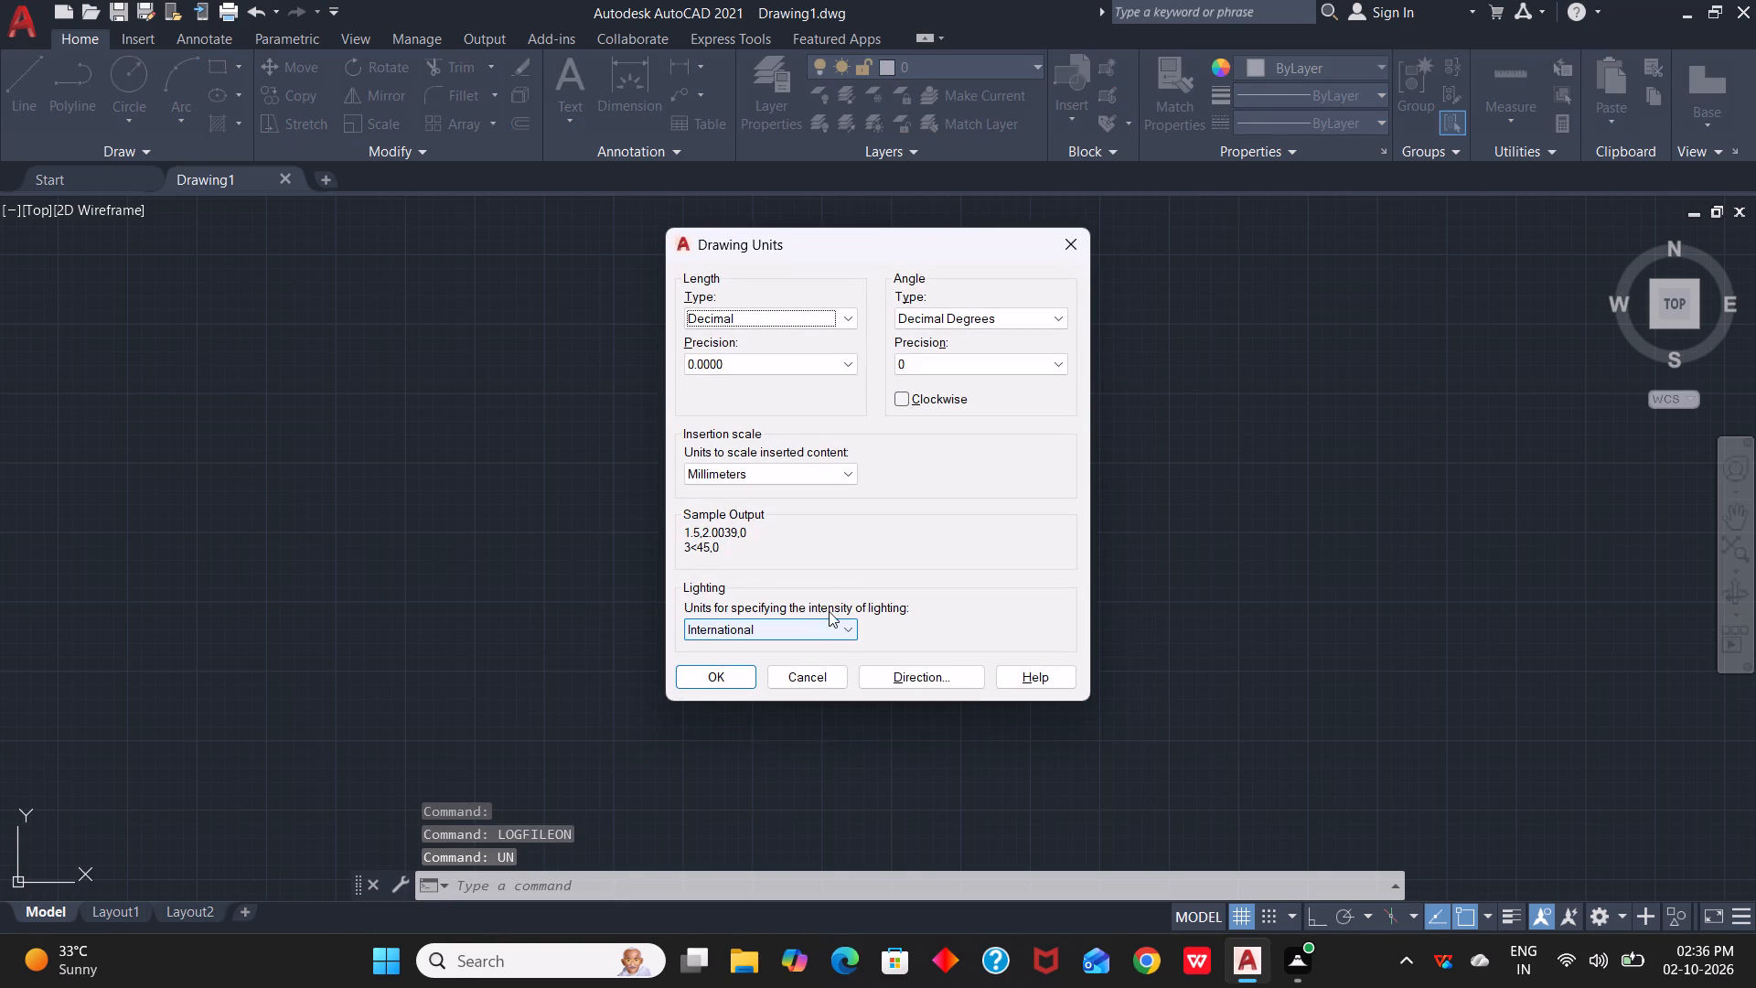
left_click(843, 317)
left_click(823, 361)
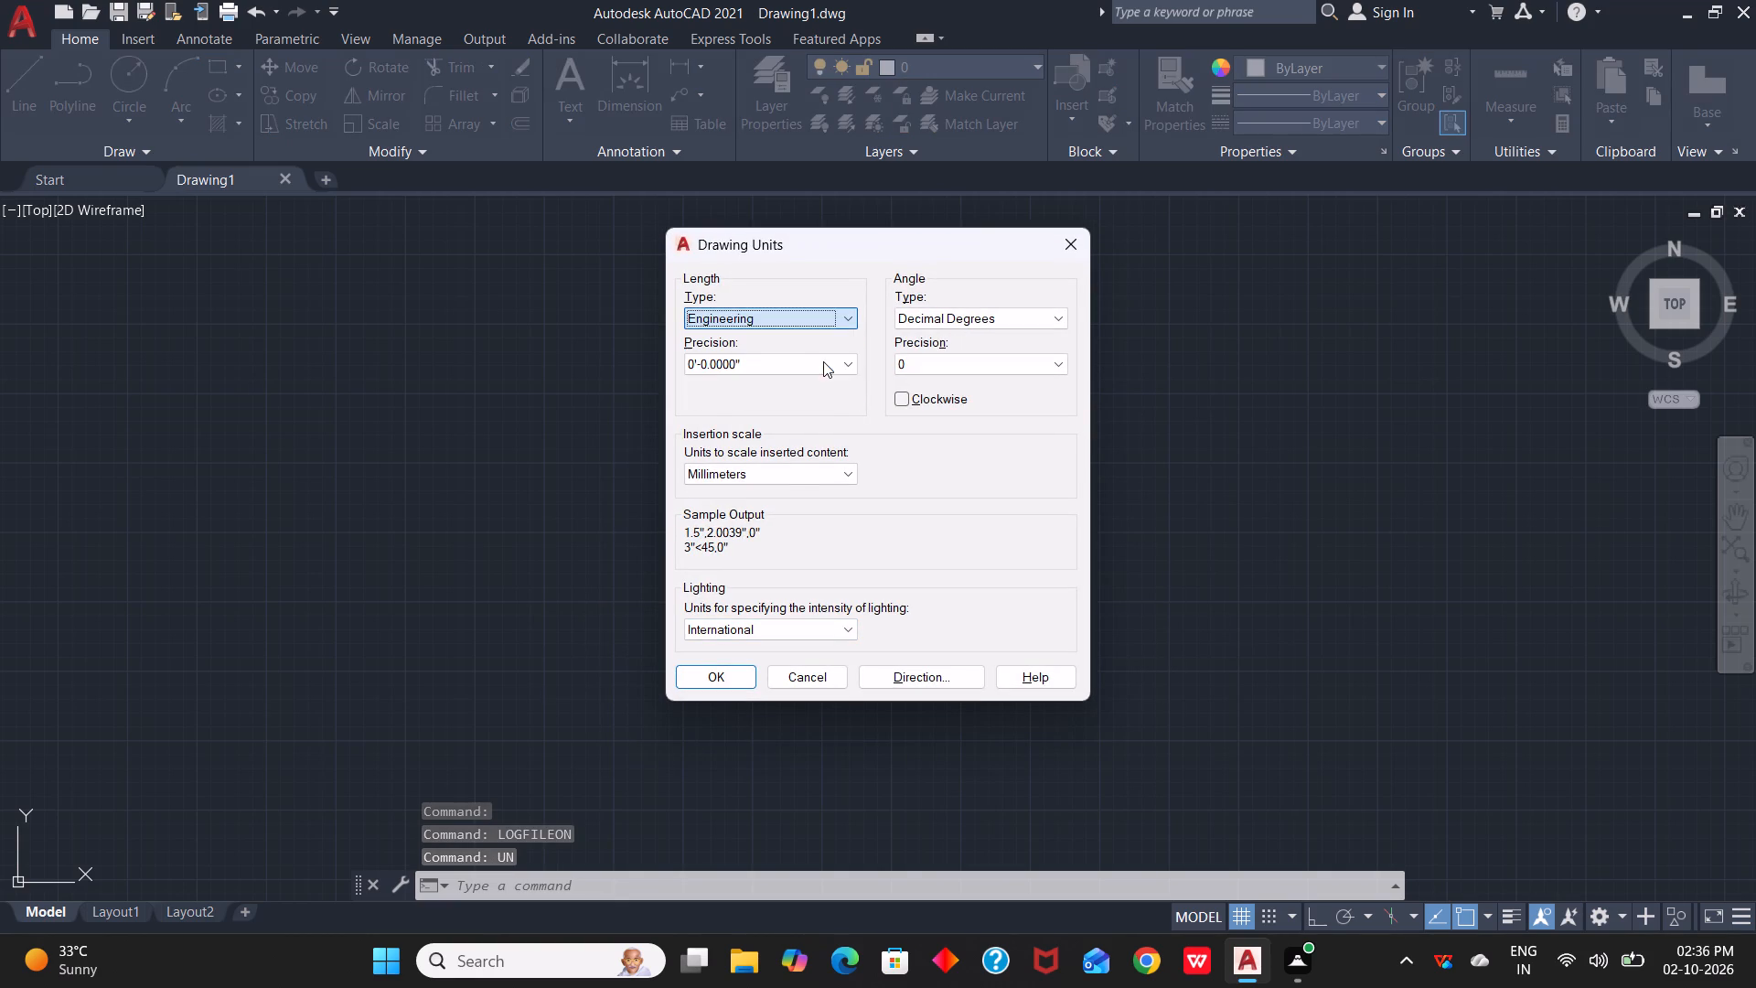
left_click(837, 360)
left_click(806, 377)
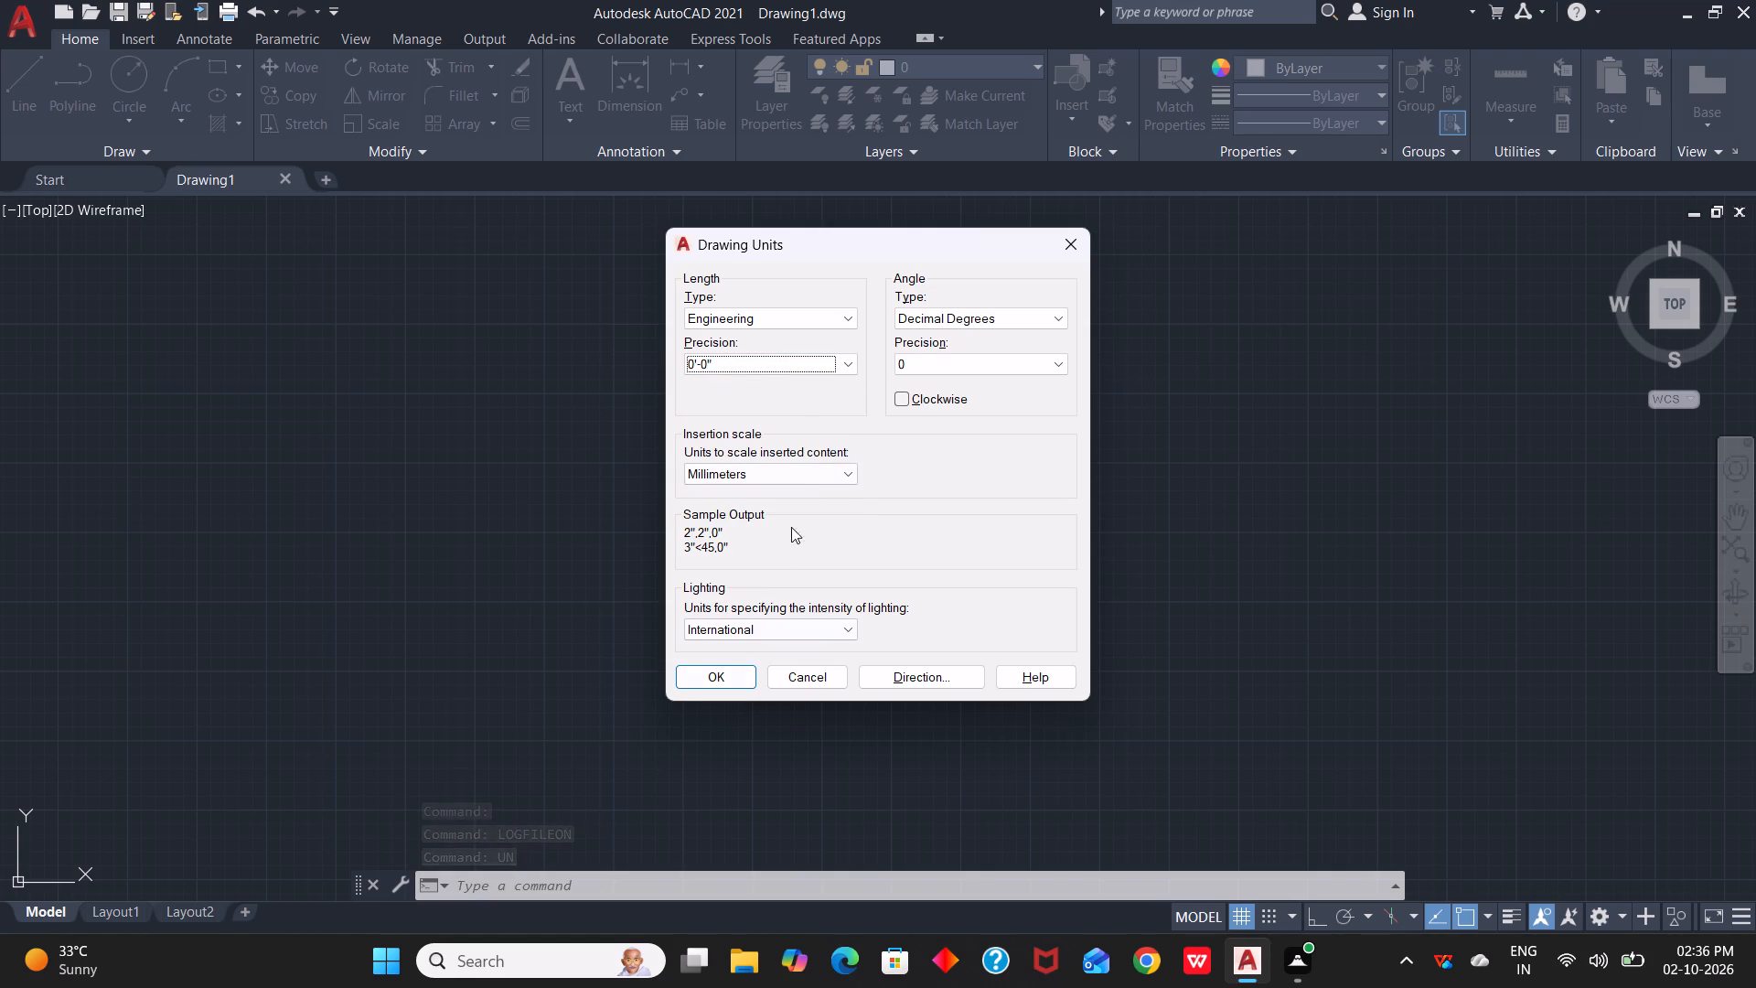
left_click(822, 478)
left_click(770, 524)
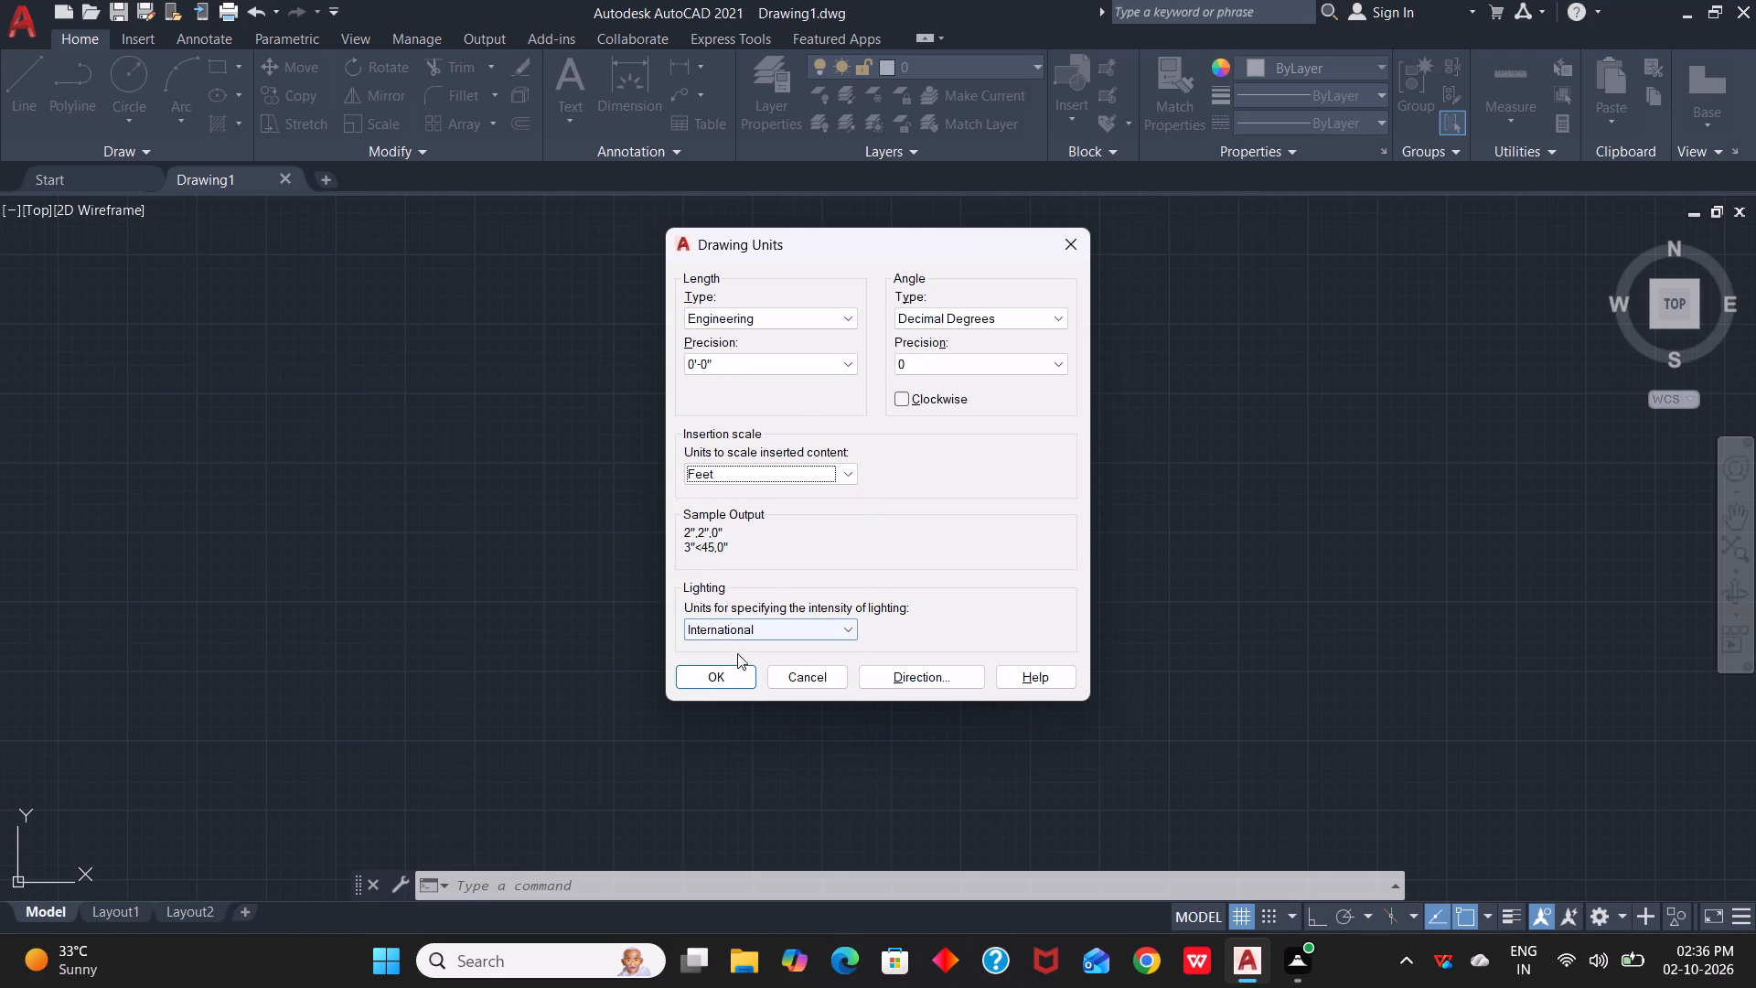
left_click(705, 699)
left_click(707, 684)
left_click(984, 553)
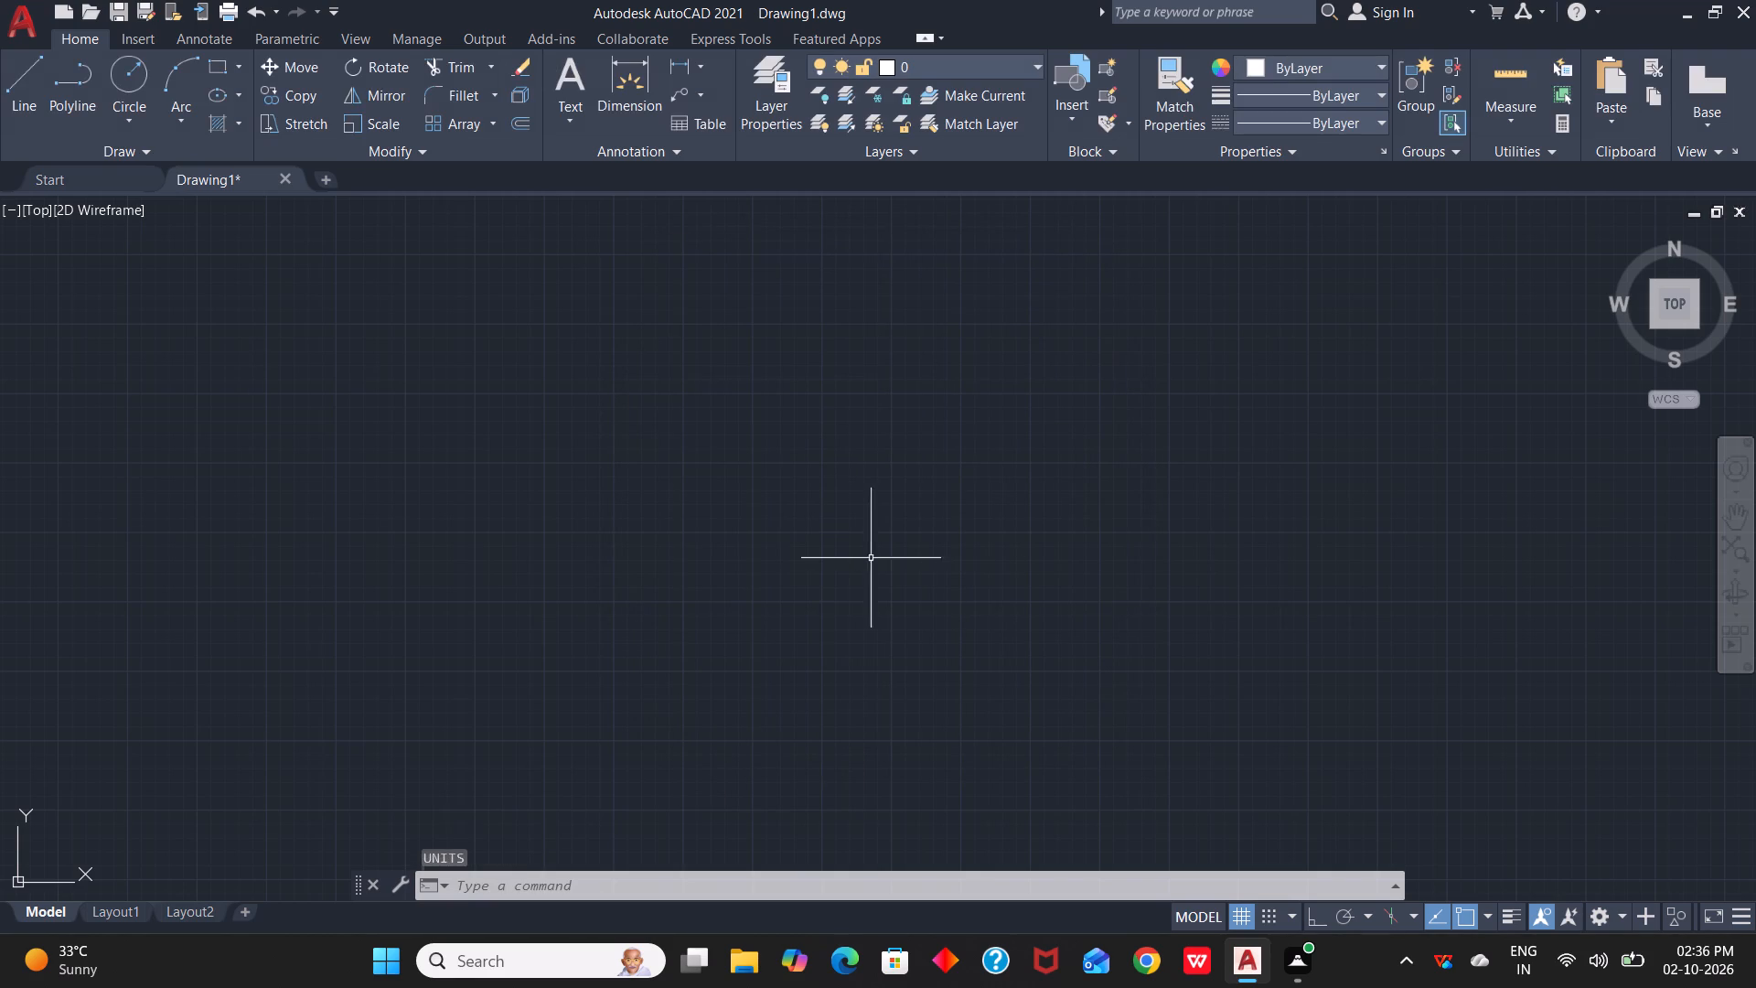
Modify the ISO-25 dimension style's primary units to Engineering with 0'-0" precision, and set the style current.
type("d")
key("space")
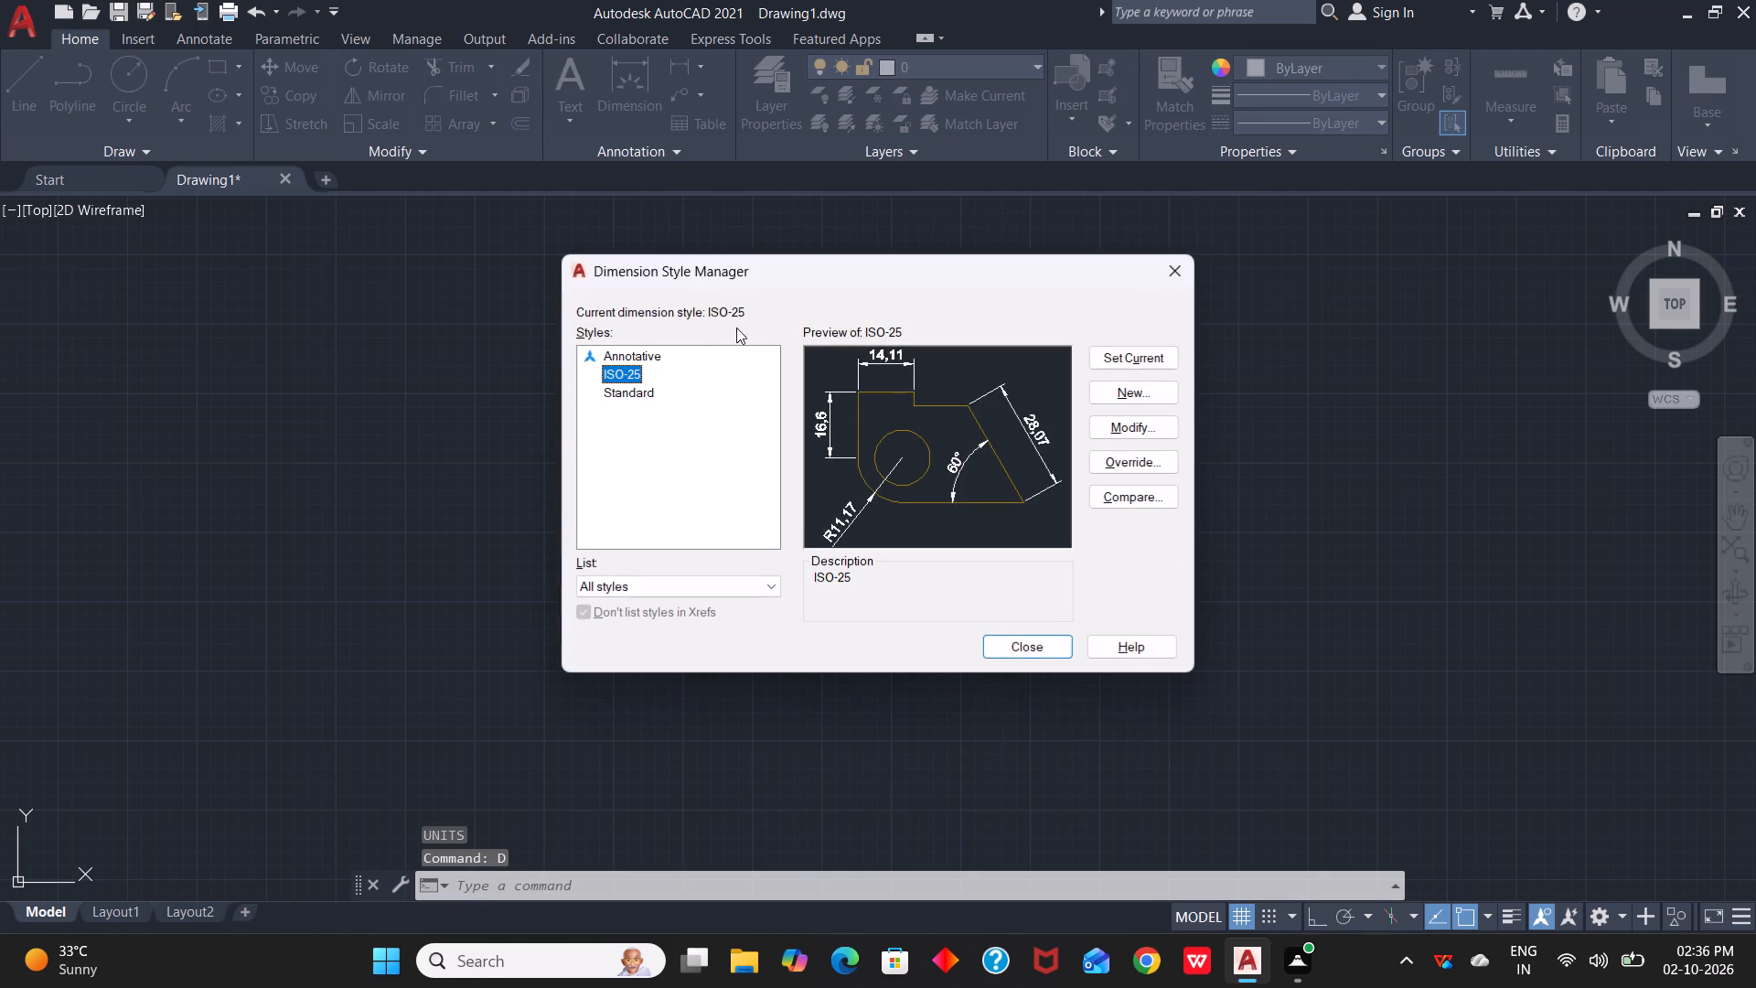
left_click(1139, 430)
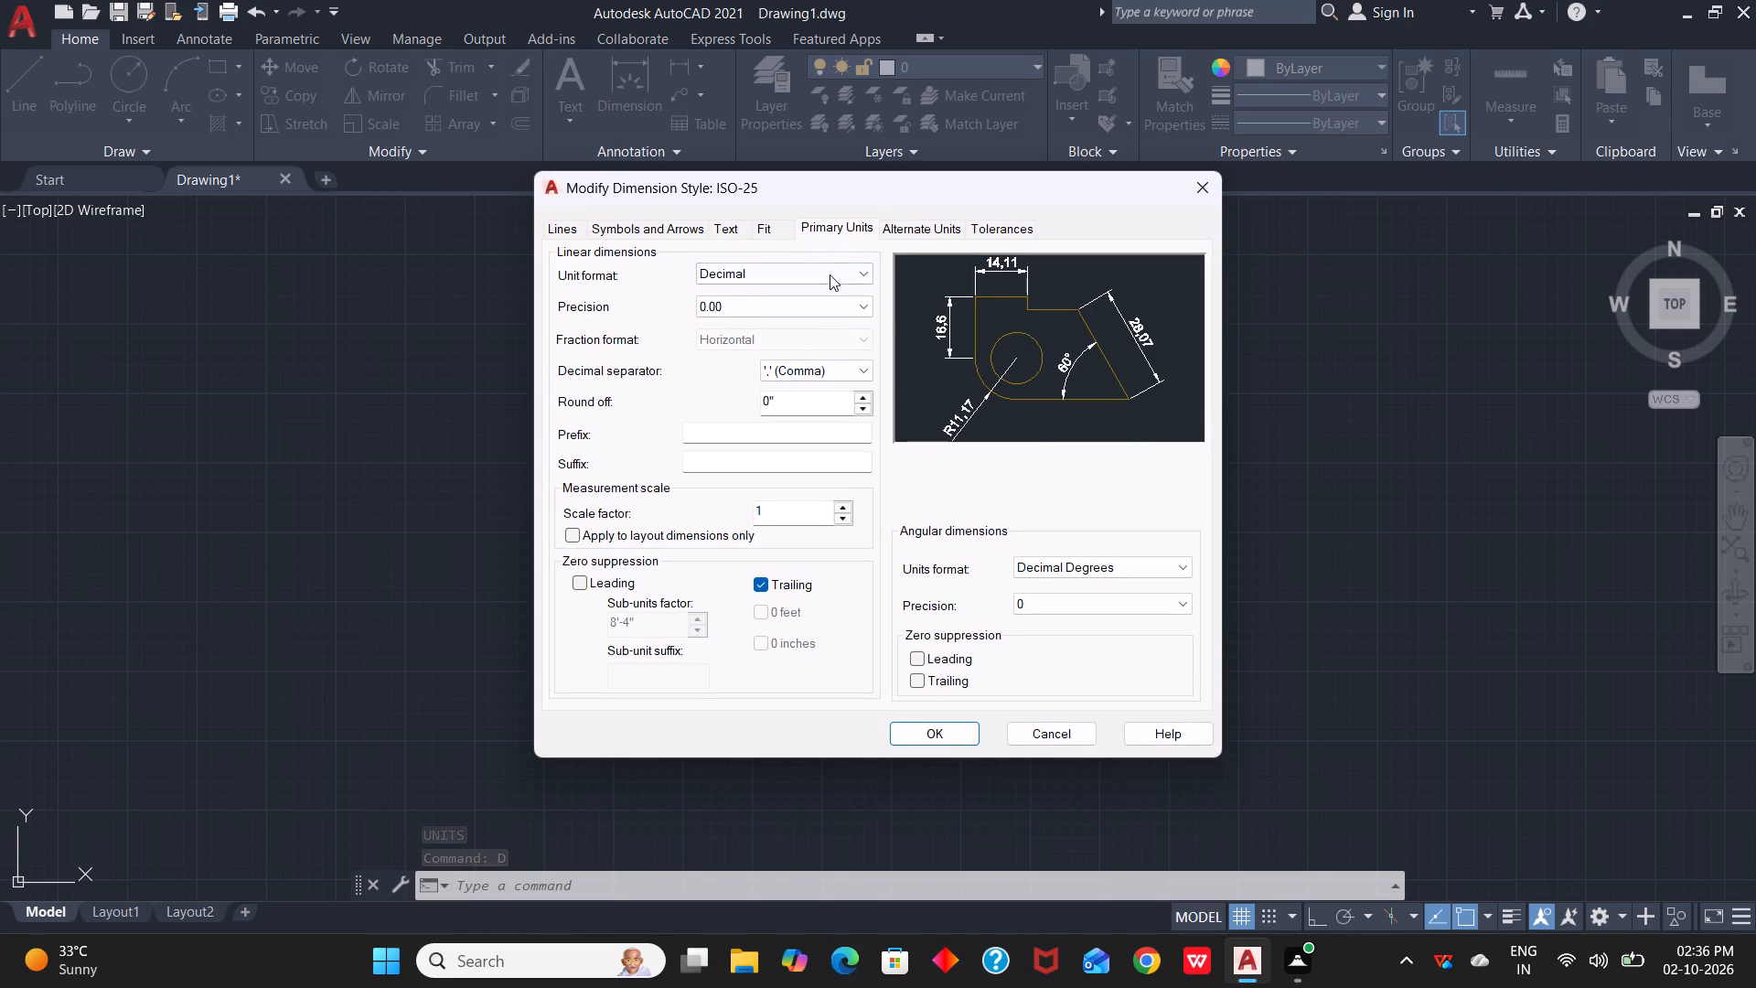
left_click(854, 275)
left_click(806, 322)
left_click(827, 308)
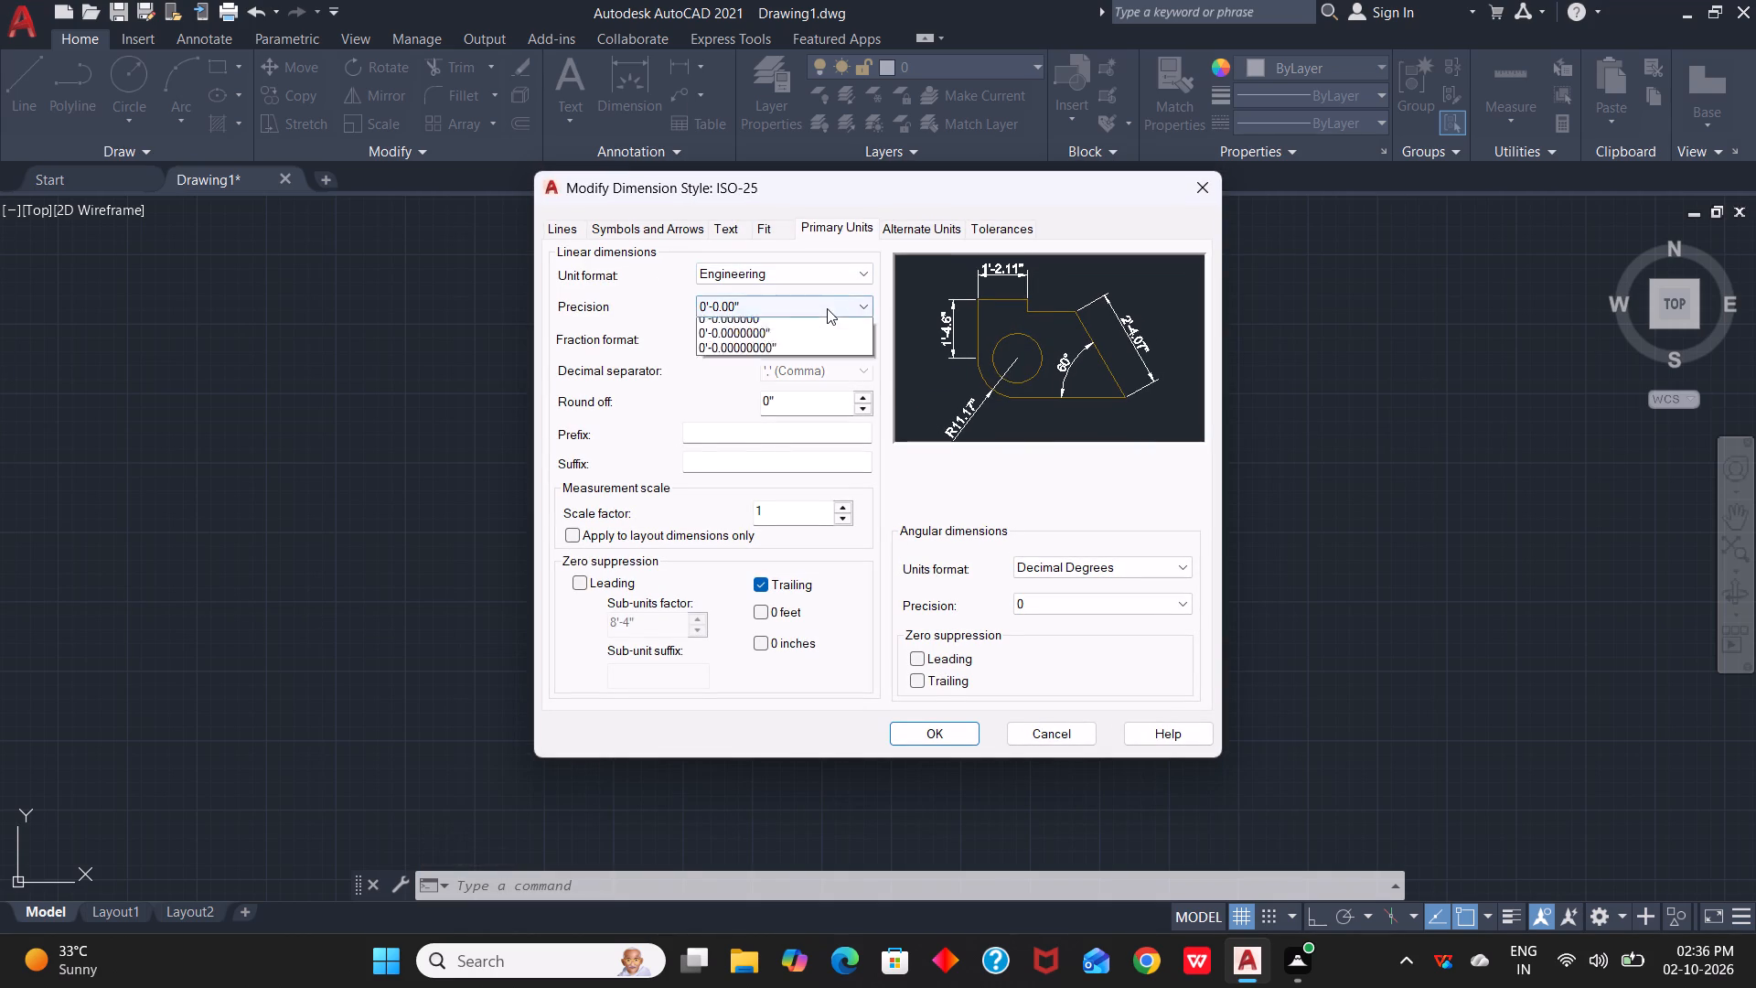
left_click(814, 314)
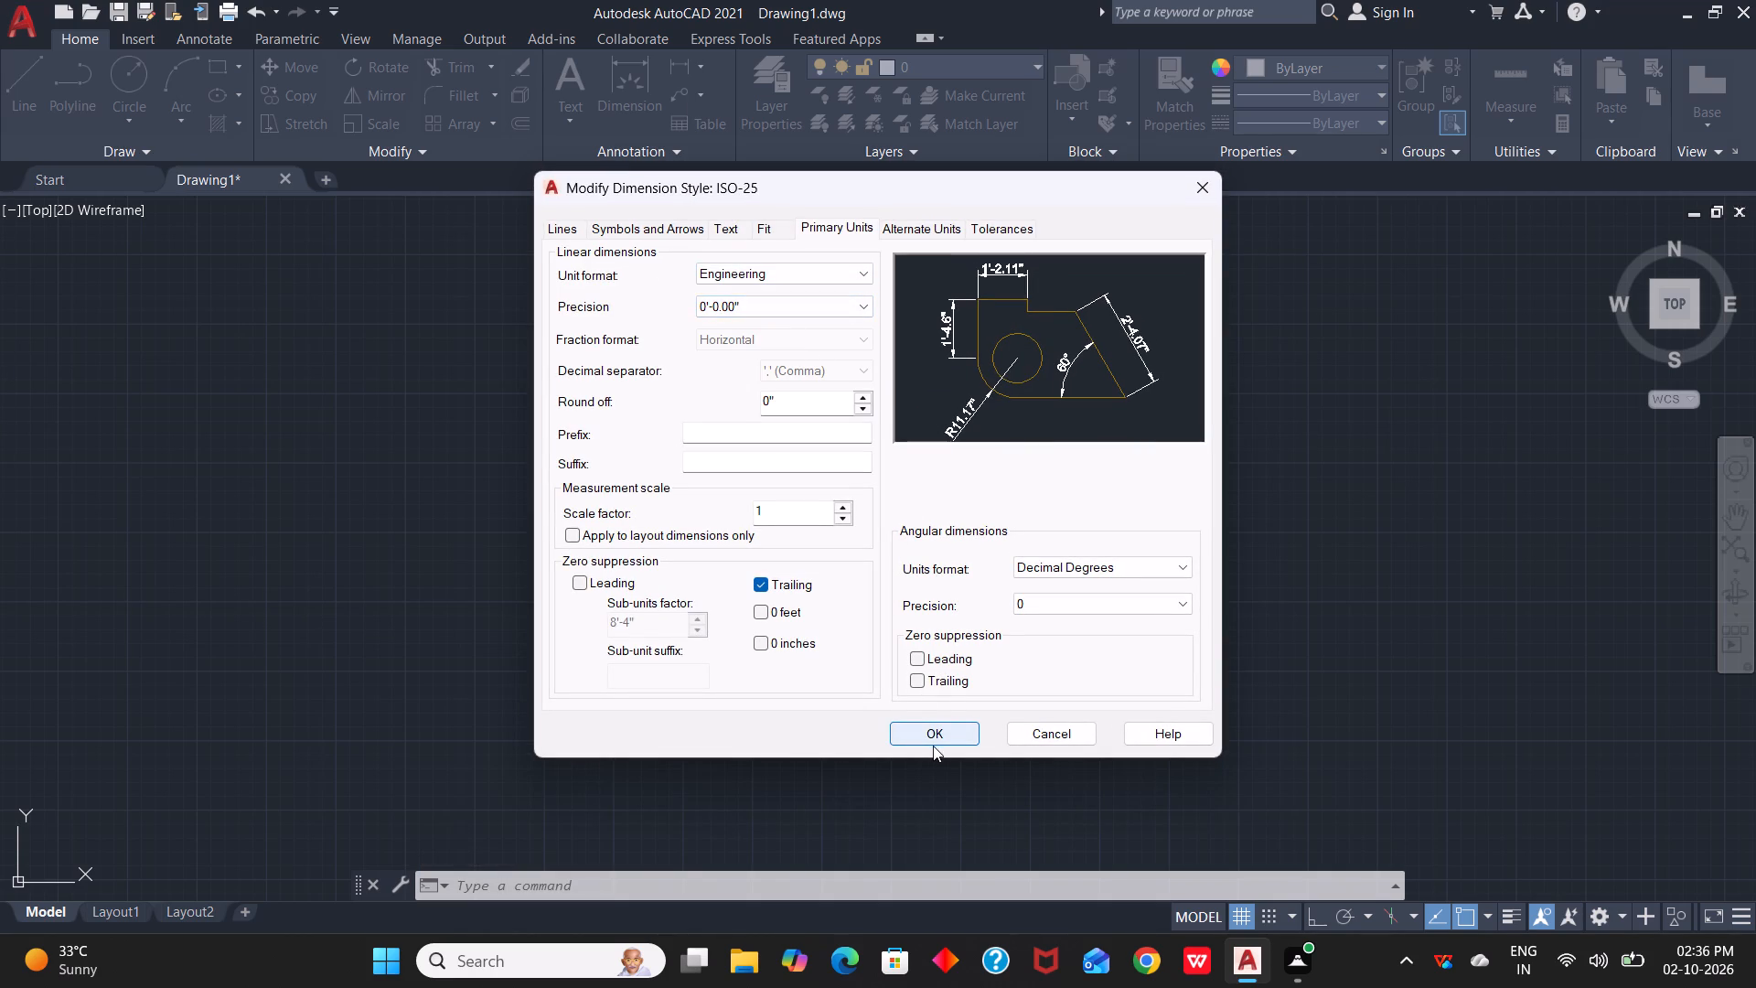
left_click(864, 312)
left_click(818, 320)
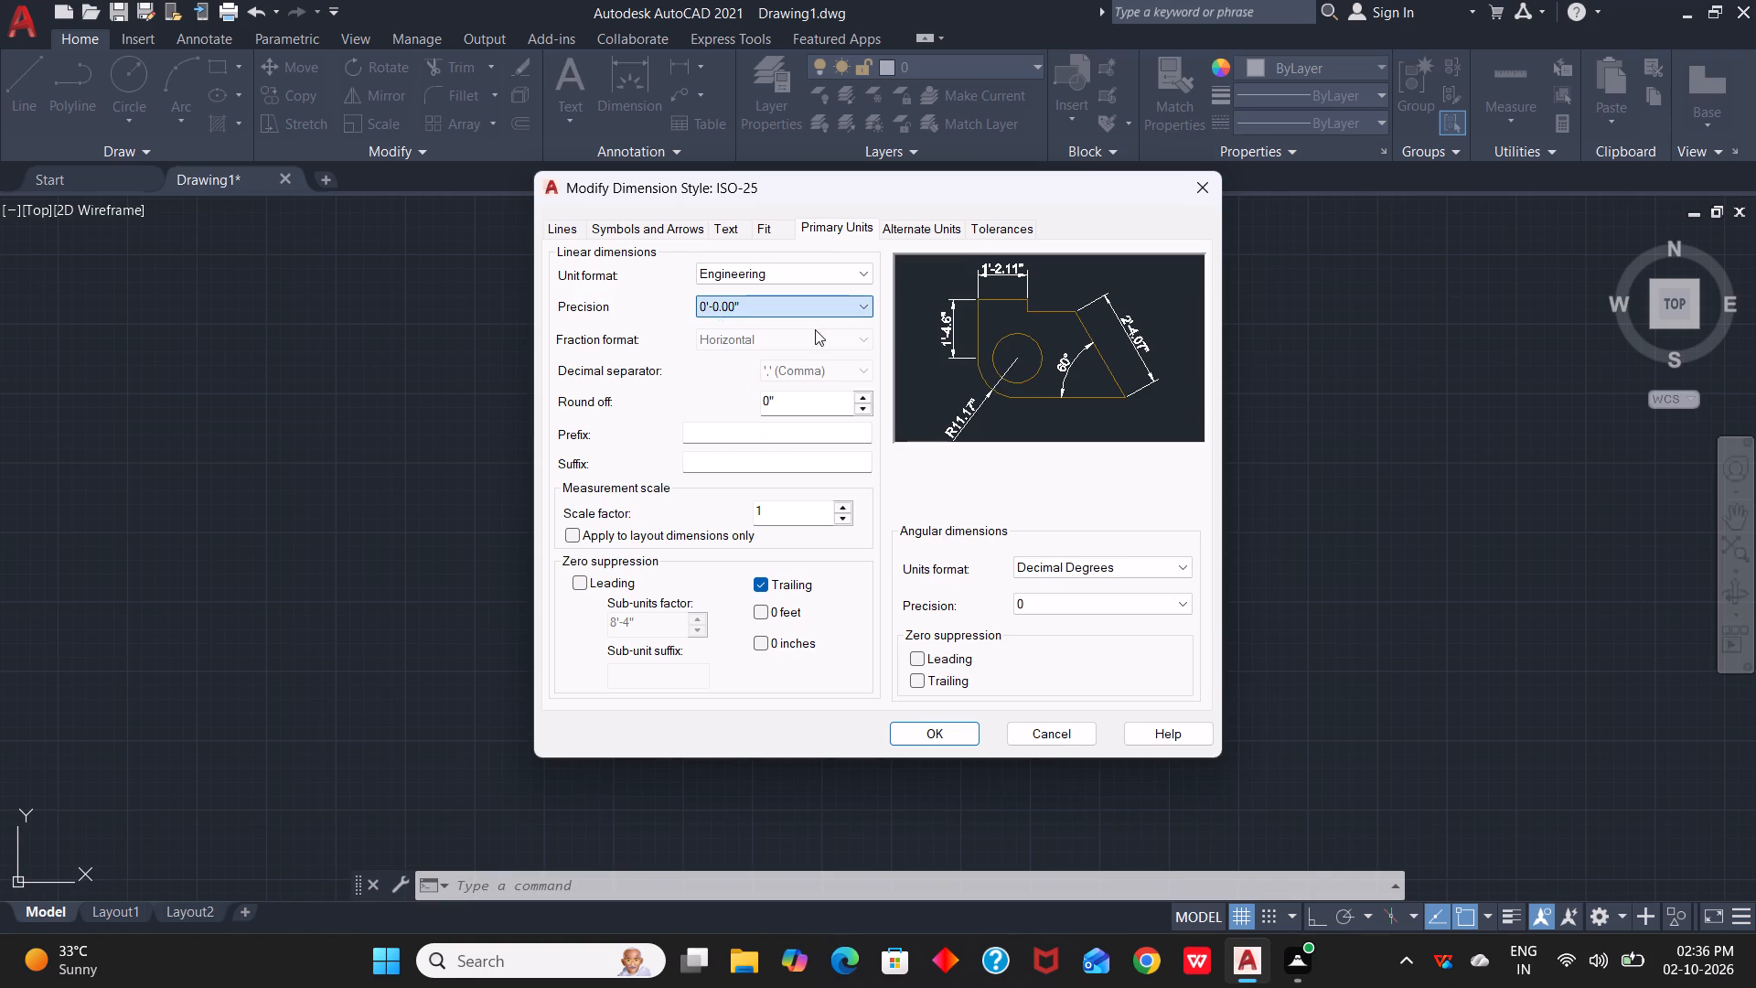
left_click(944, 731)
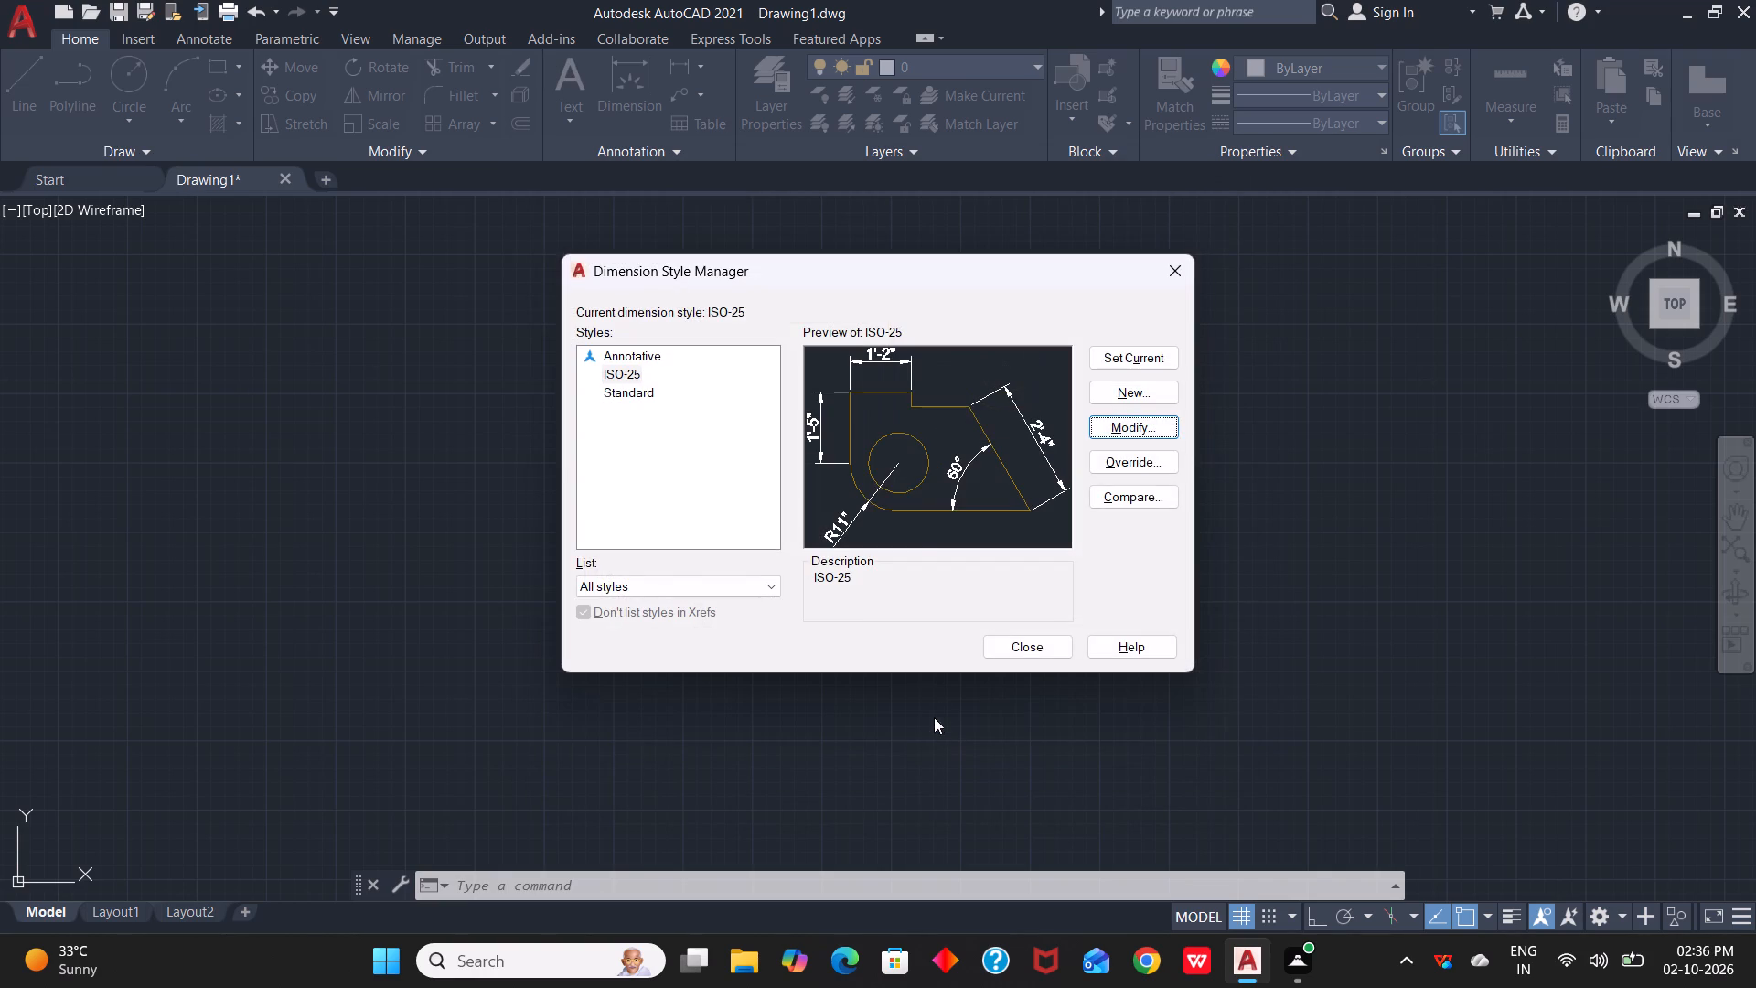
left_click(1151, 350)
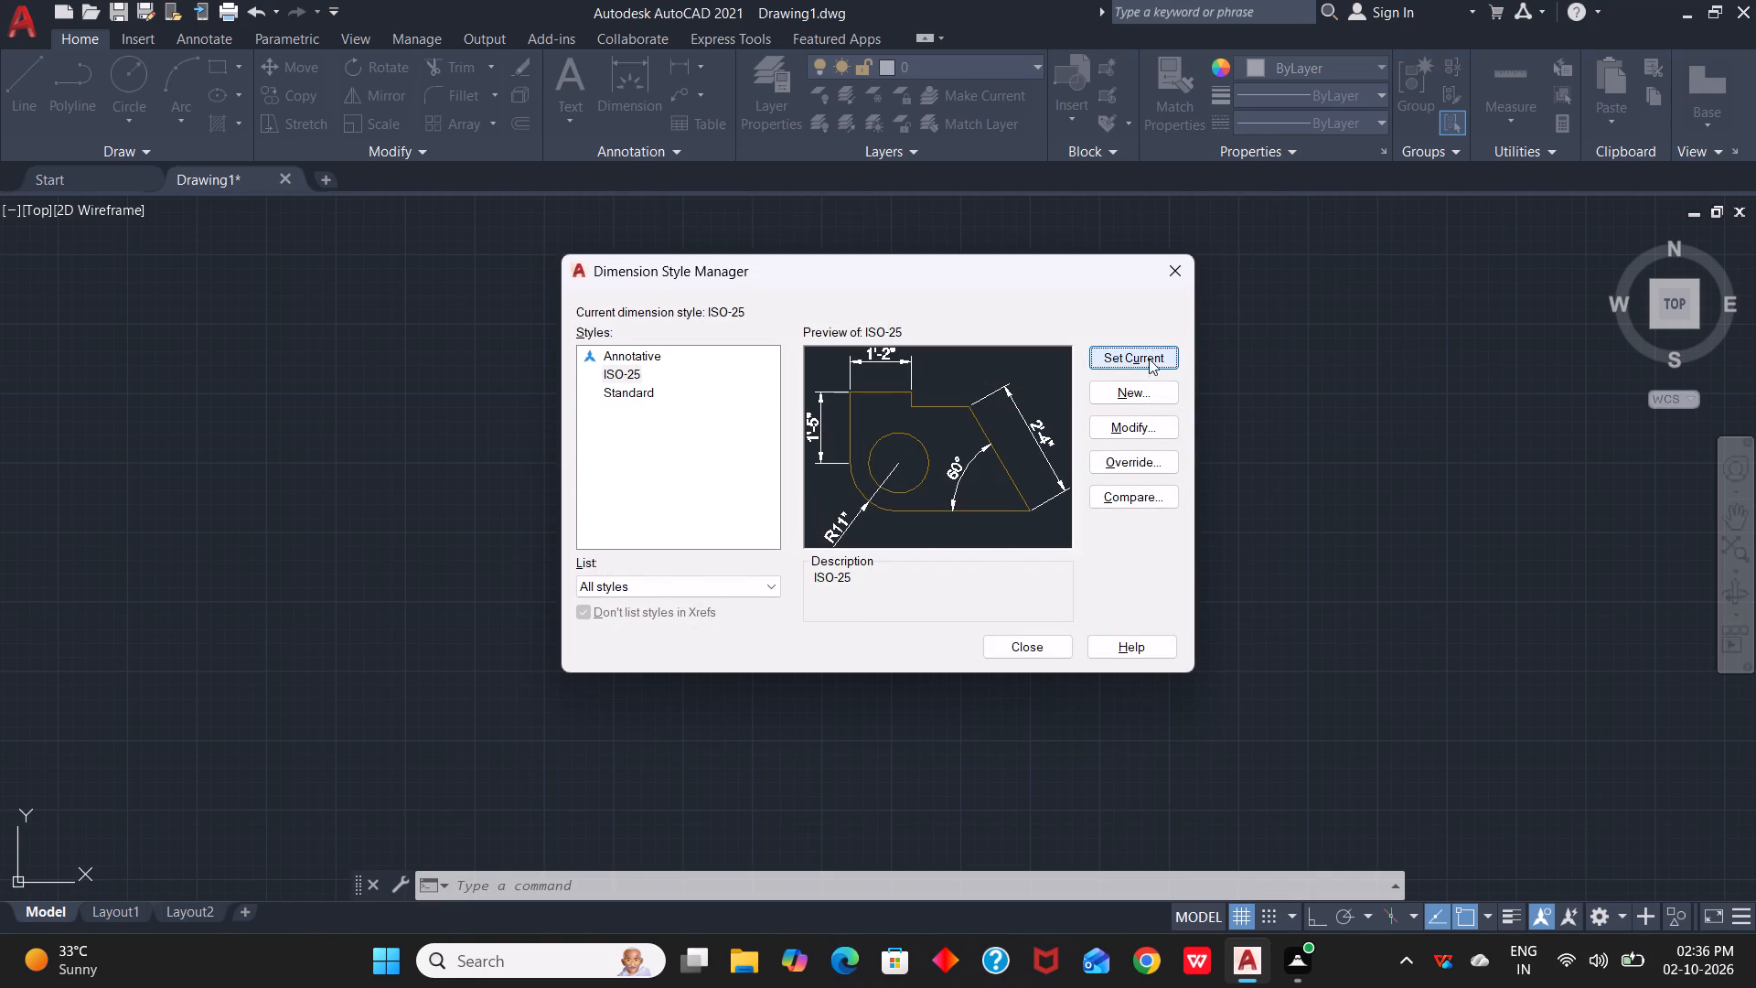
left_click(1025, 647)
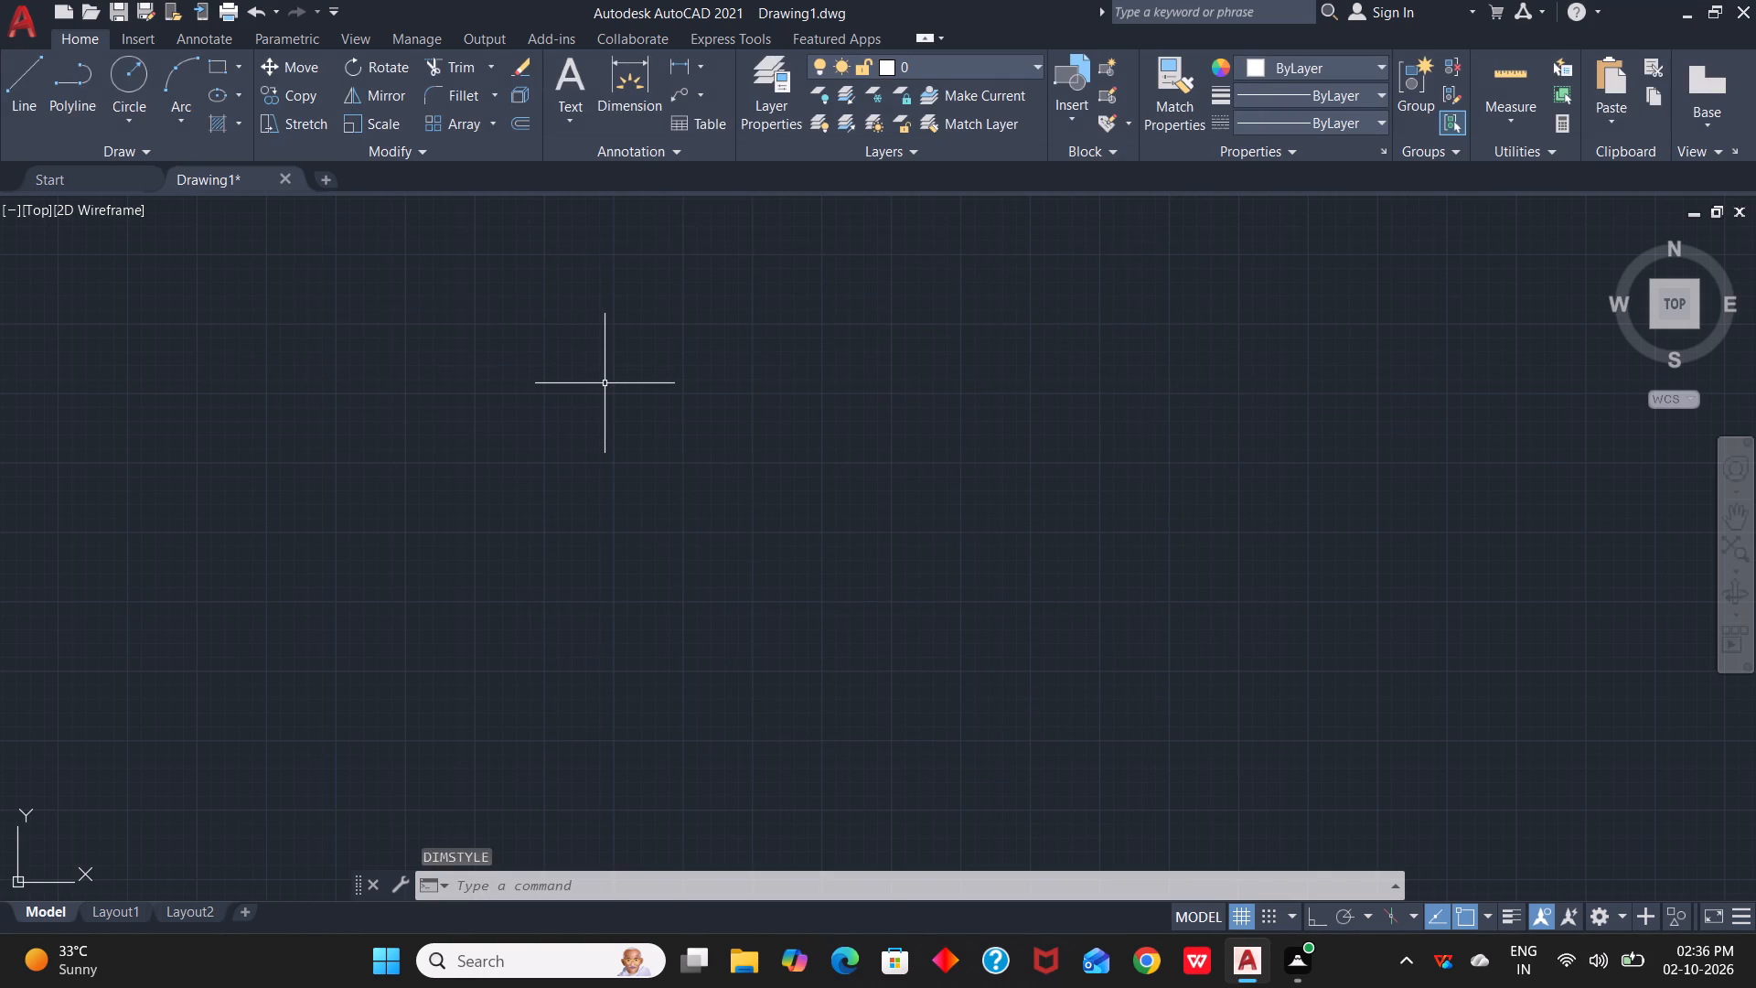
key("Escape")
key("Escape")
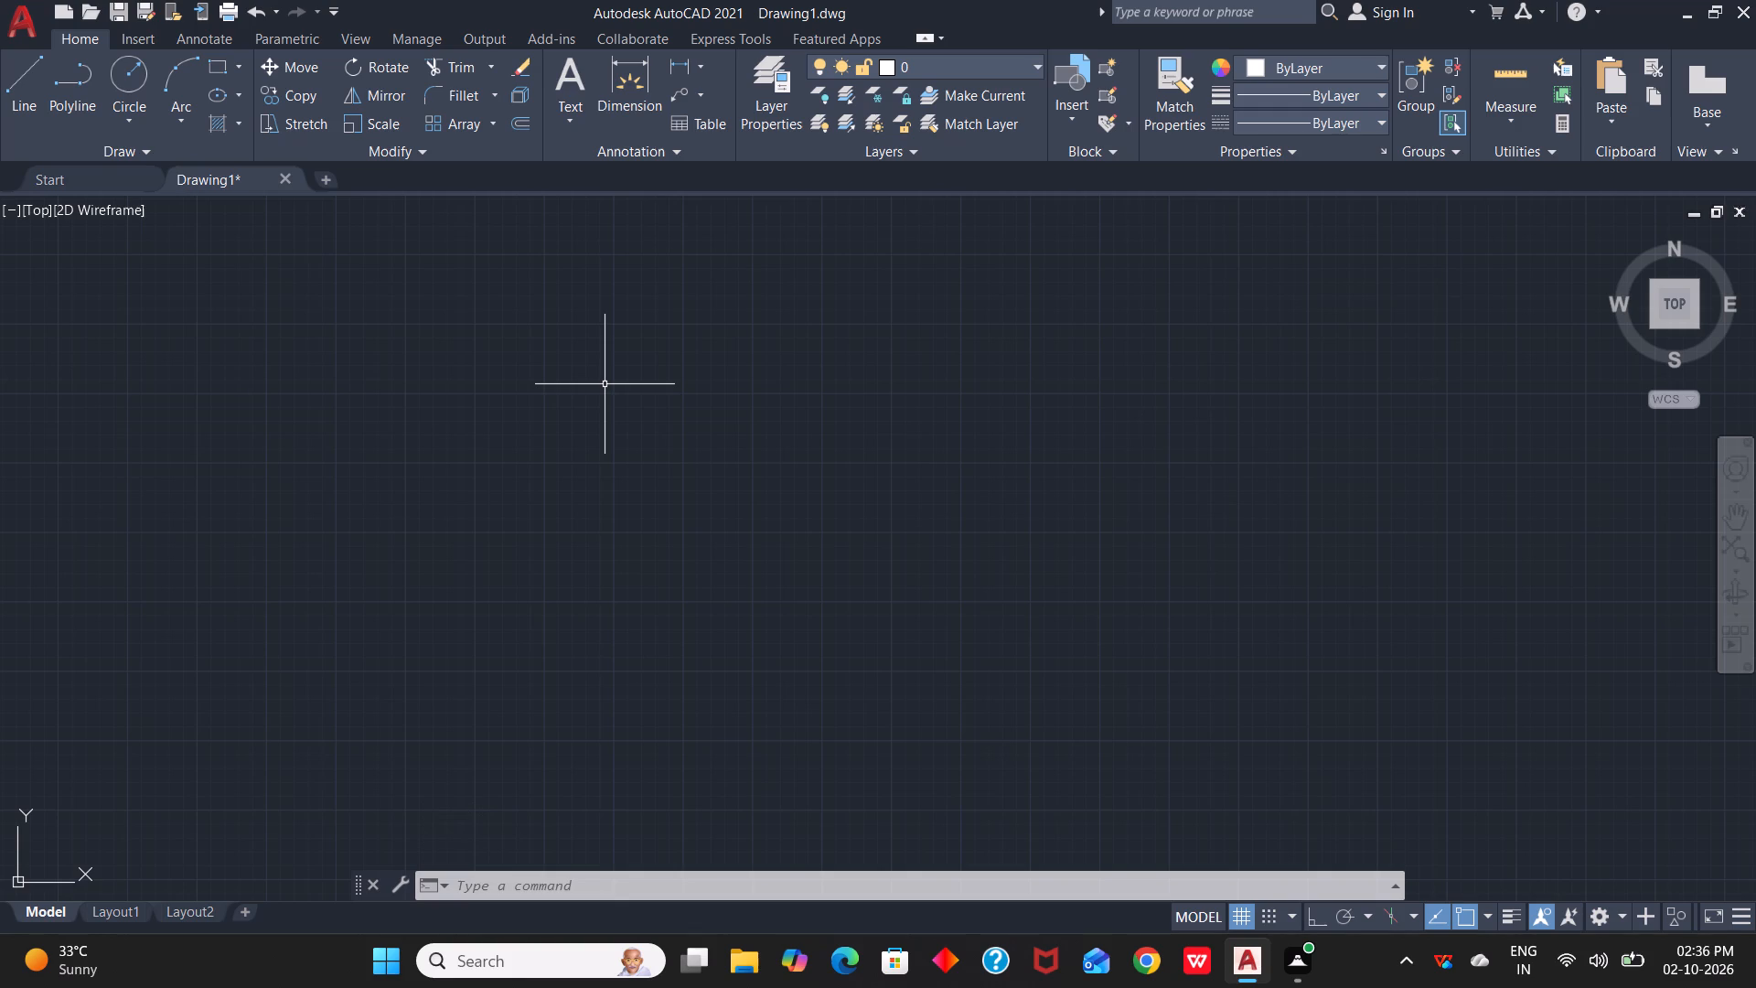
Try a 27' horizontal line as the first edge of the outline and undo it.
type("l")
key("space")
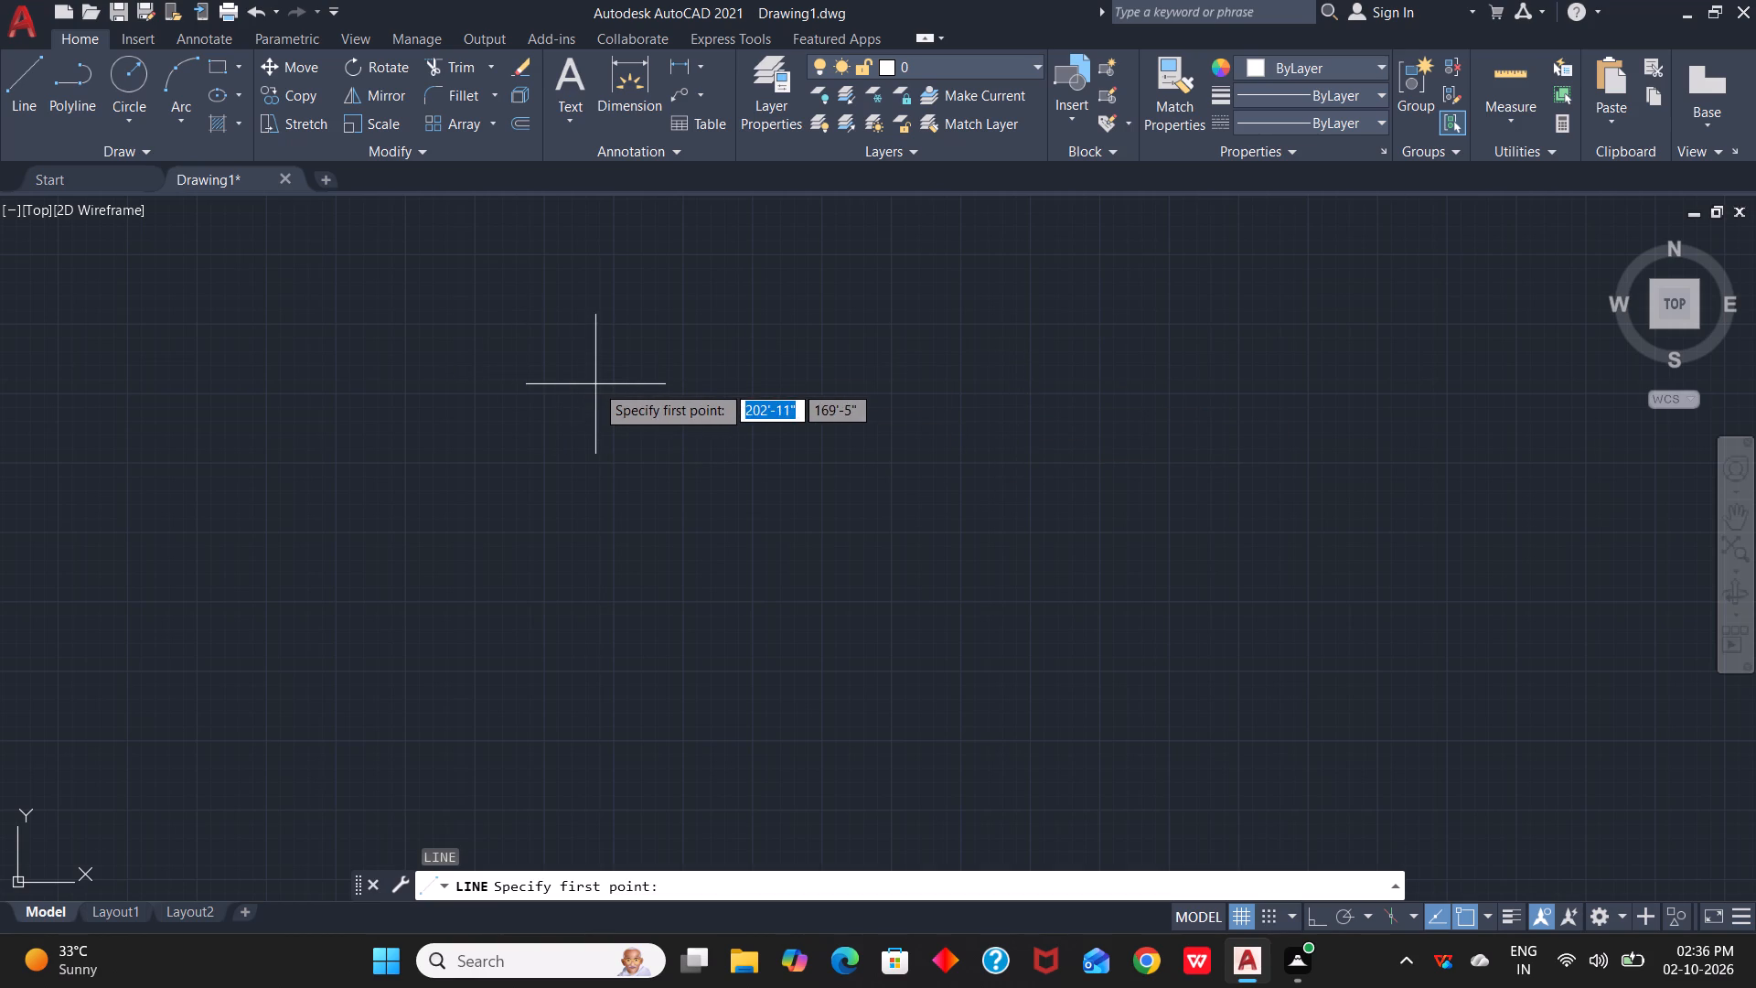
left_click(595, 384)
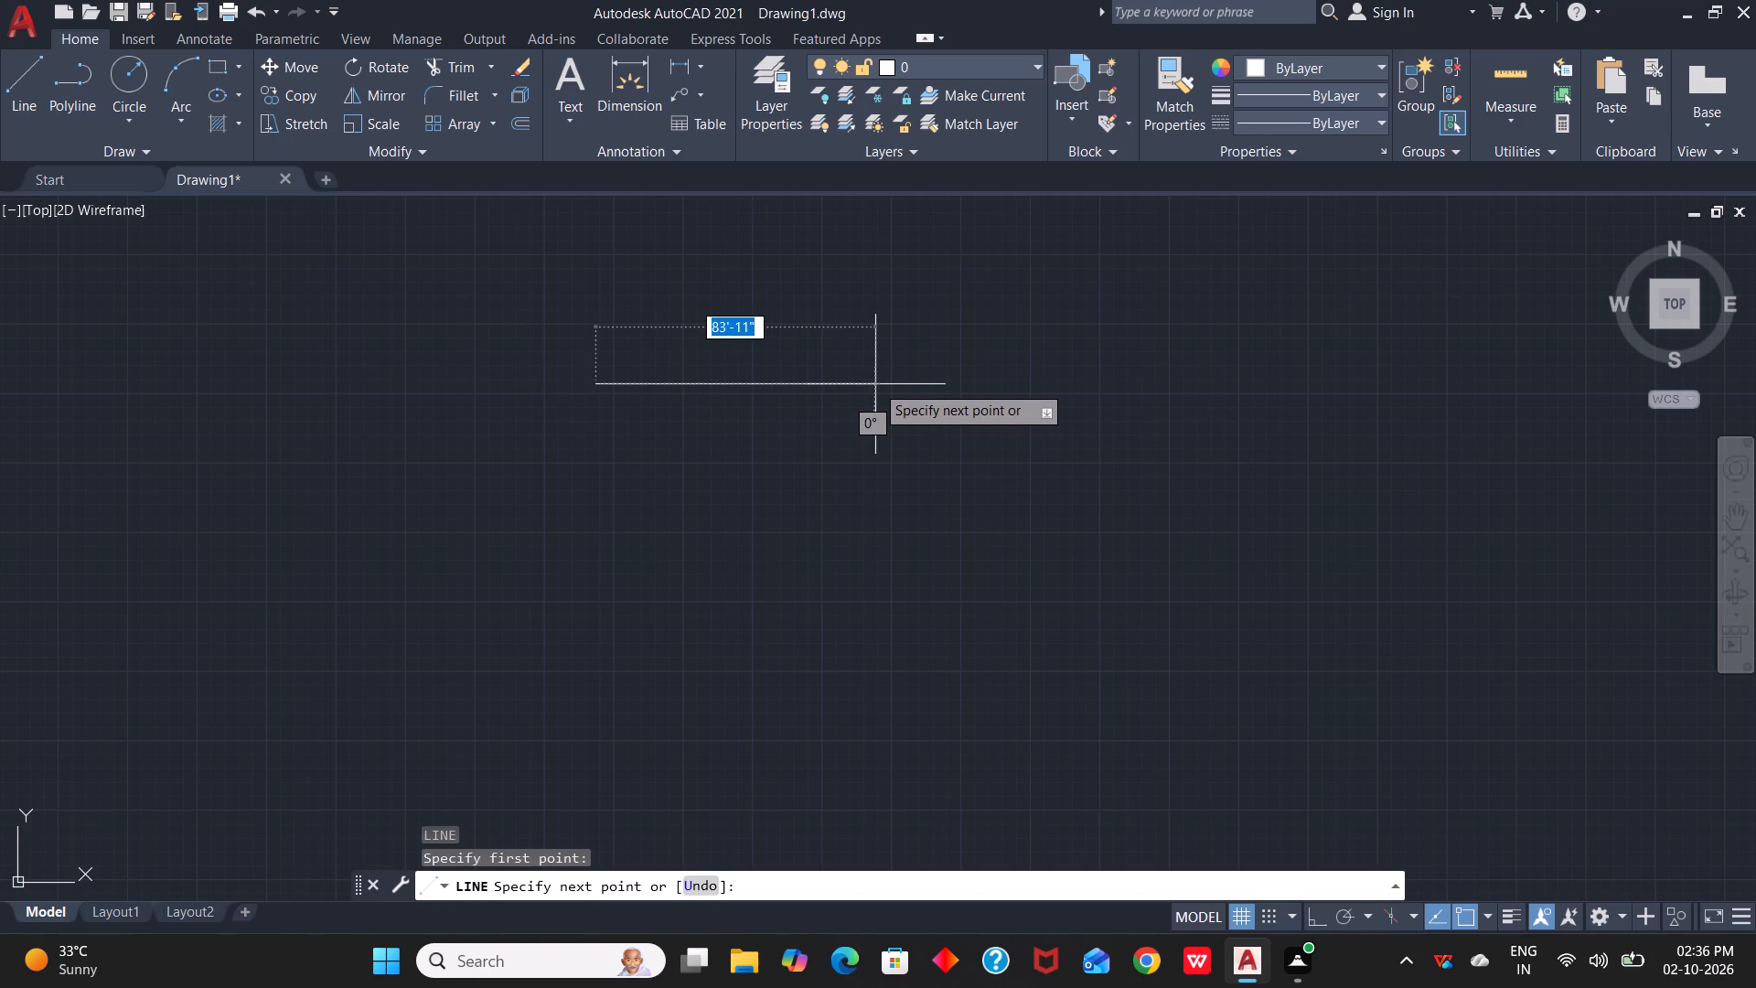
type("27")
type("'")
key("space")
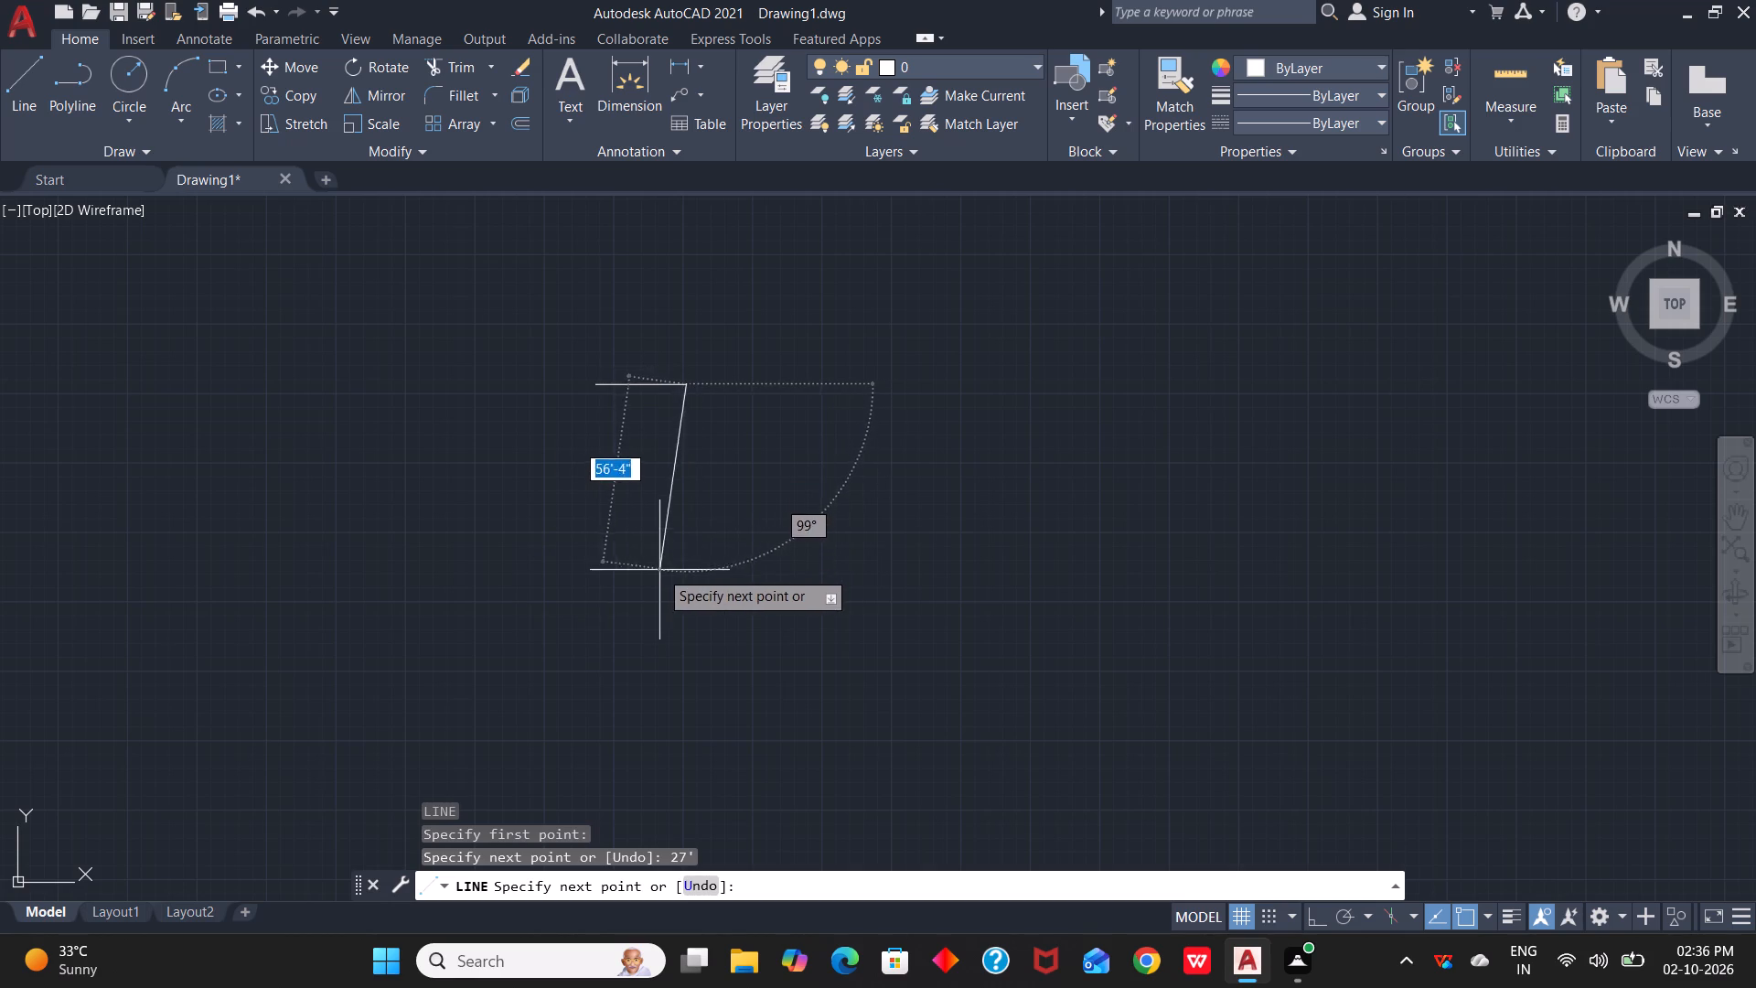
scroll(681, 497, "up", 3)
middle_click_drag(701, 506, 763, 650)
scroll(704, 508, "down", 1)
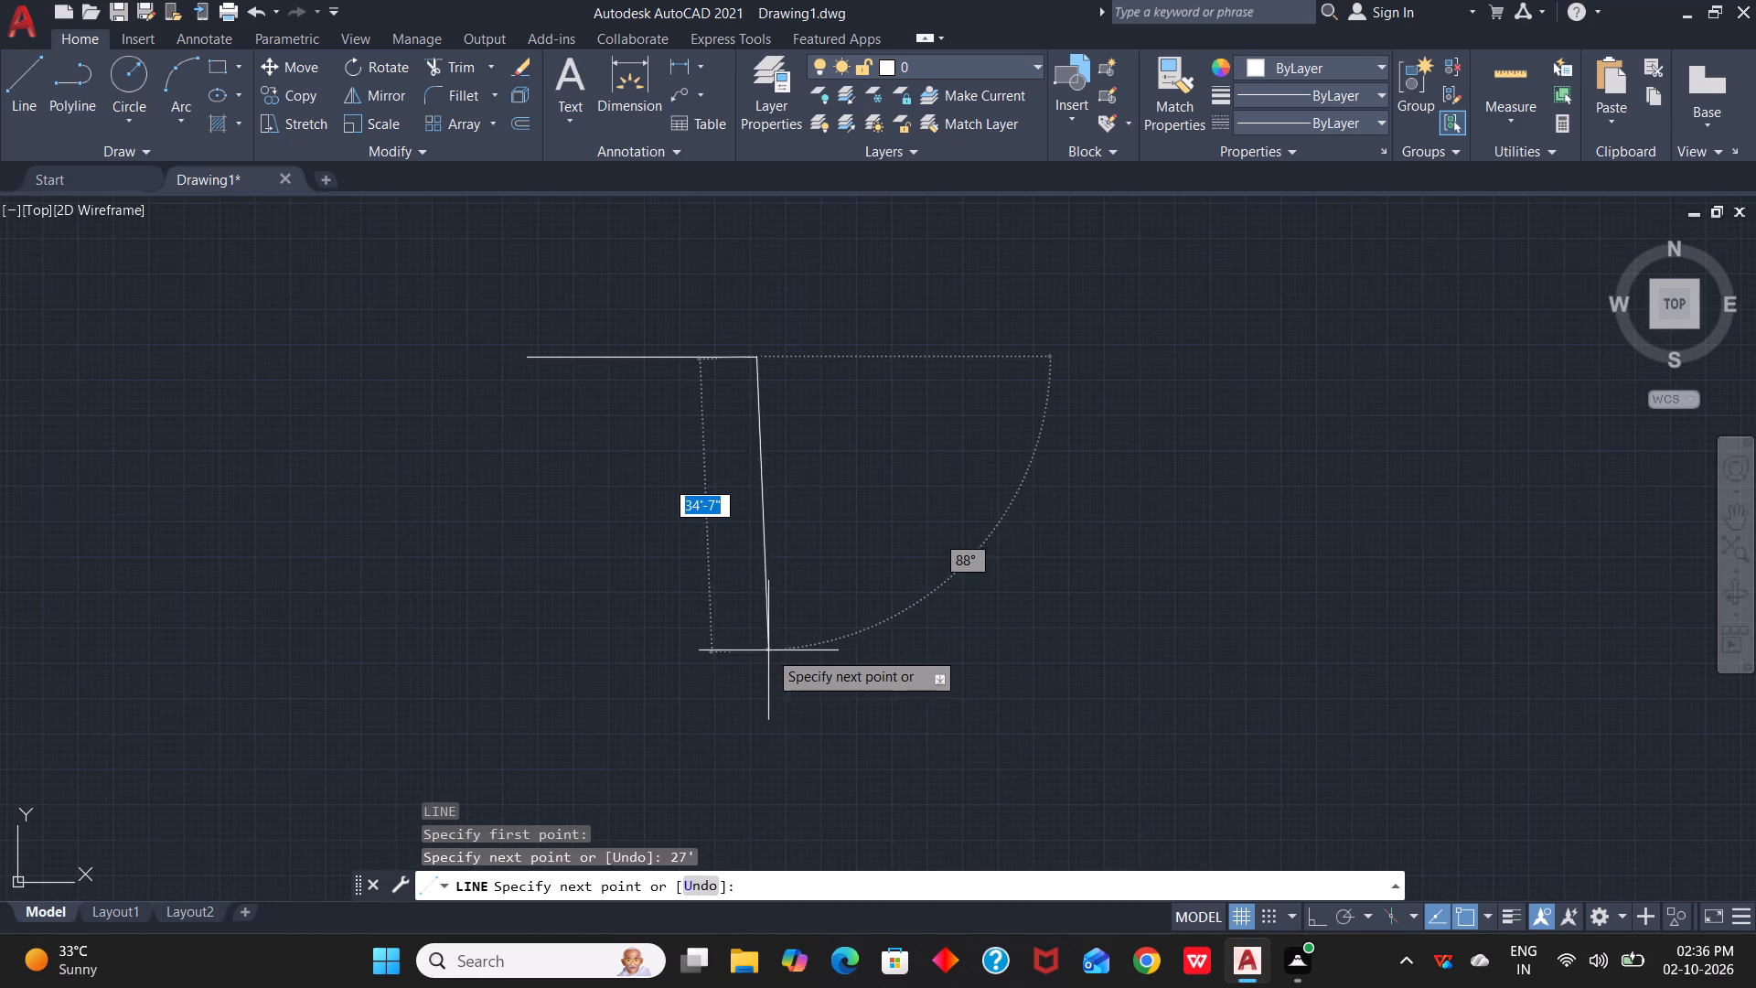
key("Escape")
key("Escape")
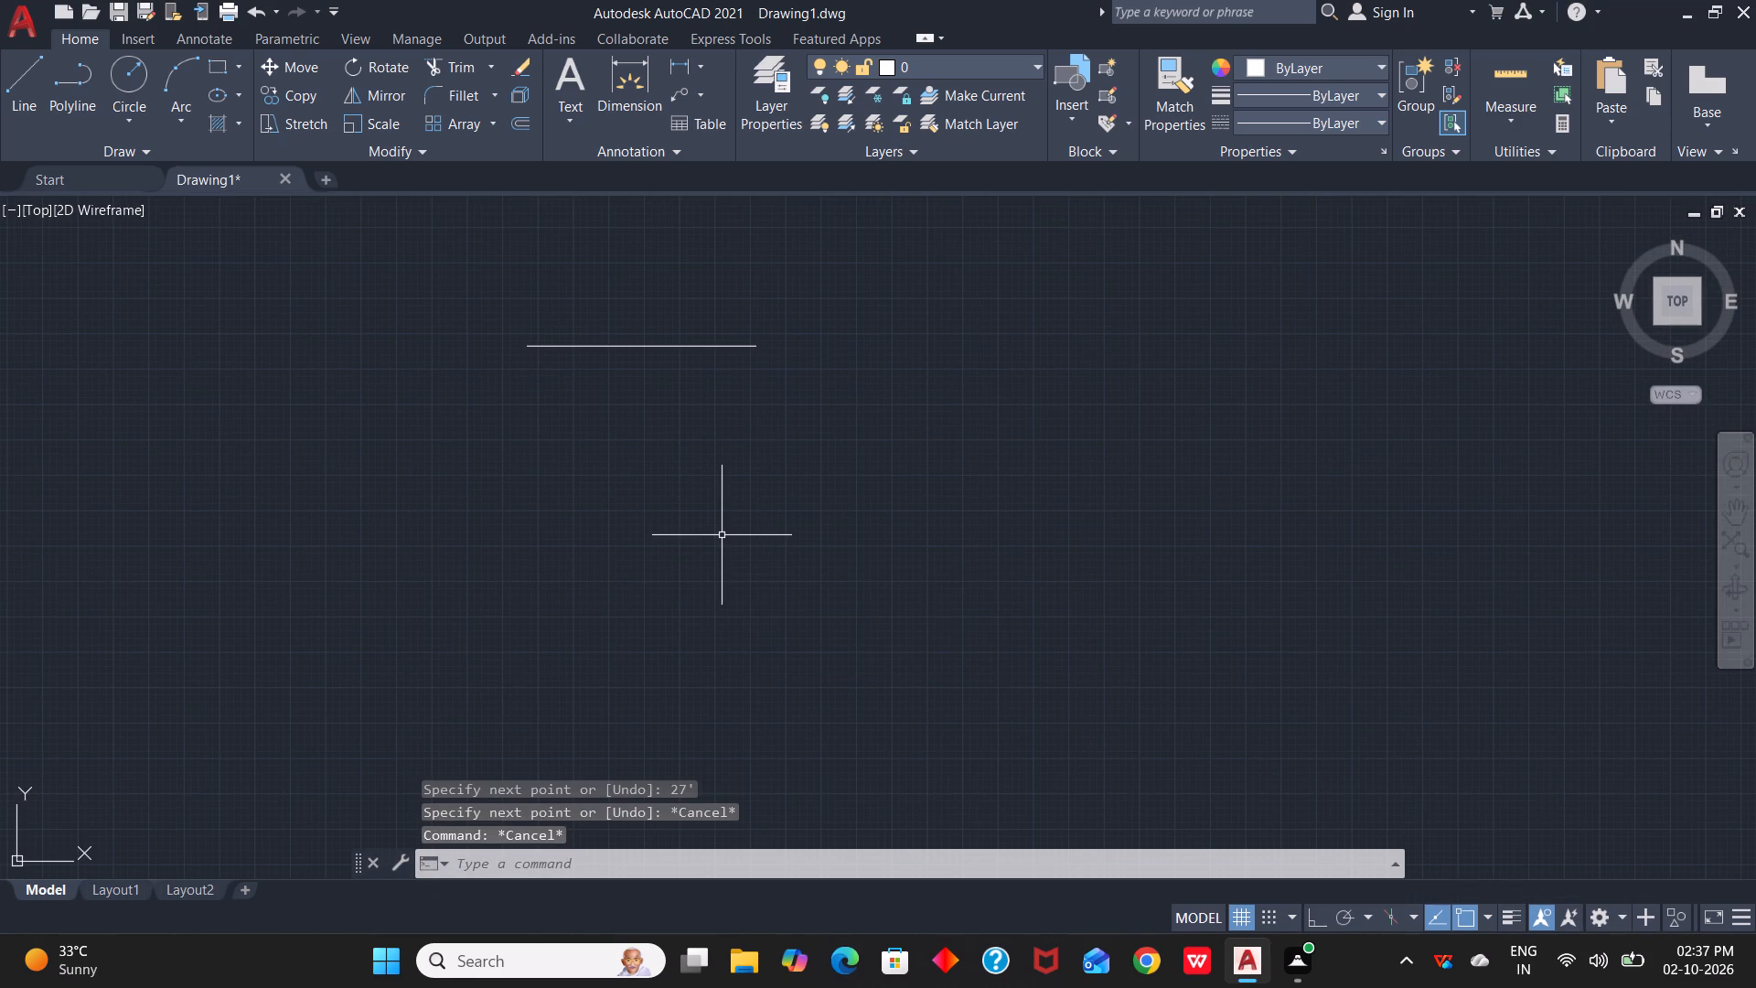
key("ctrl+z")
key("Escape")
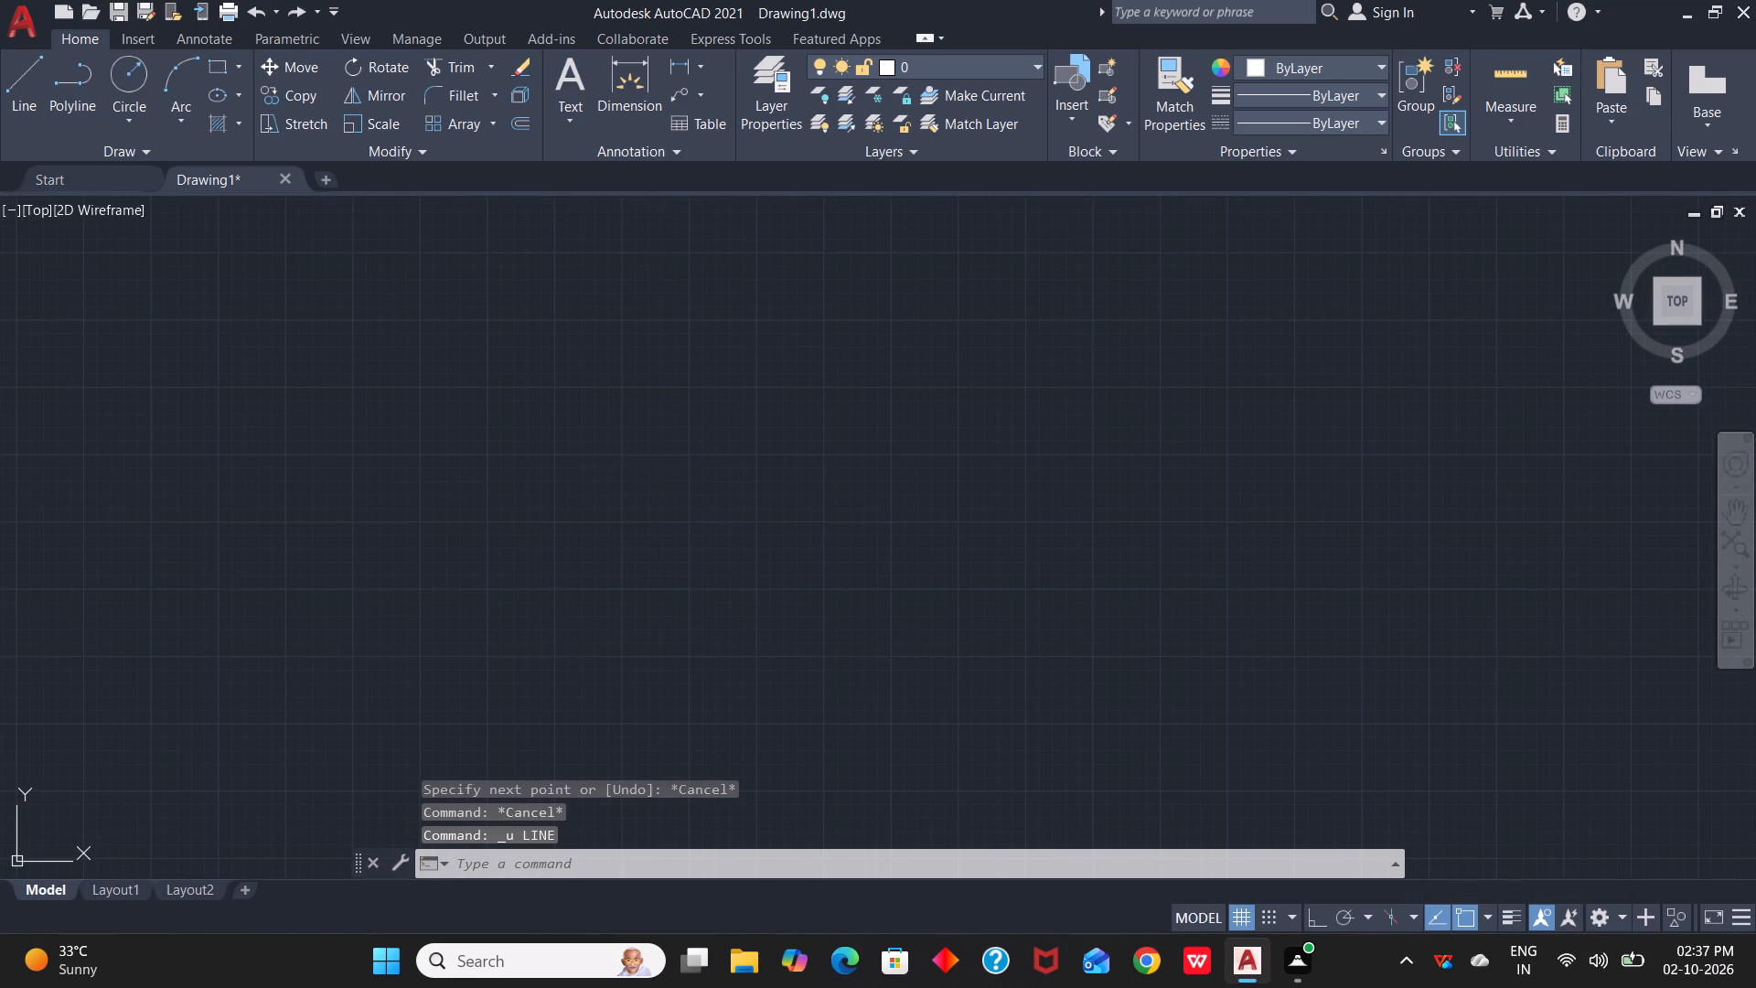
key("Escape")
Draw a closed rectangular outline 27' wide and 52' tall with the Line command and Ortho on.
type("l")
key("space")
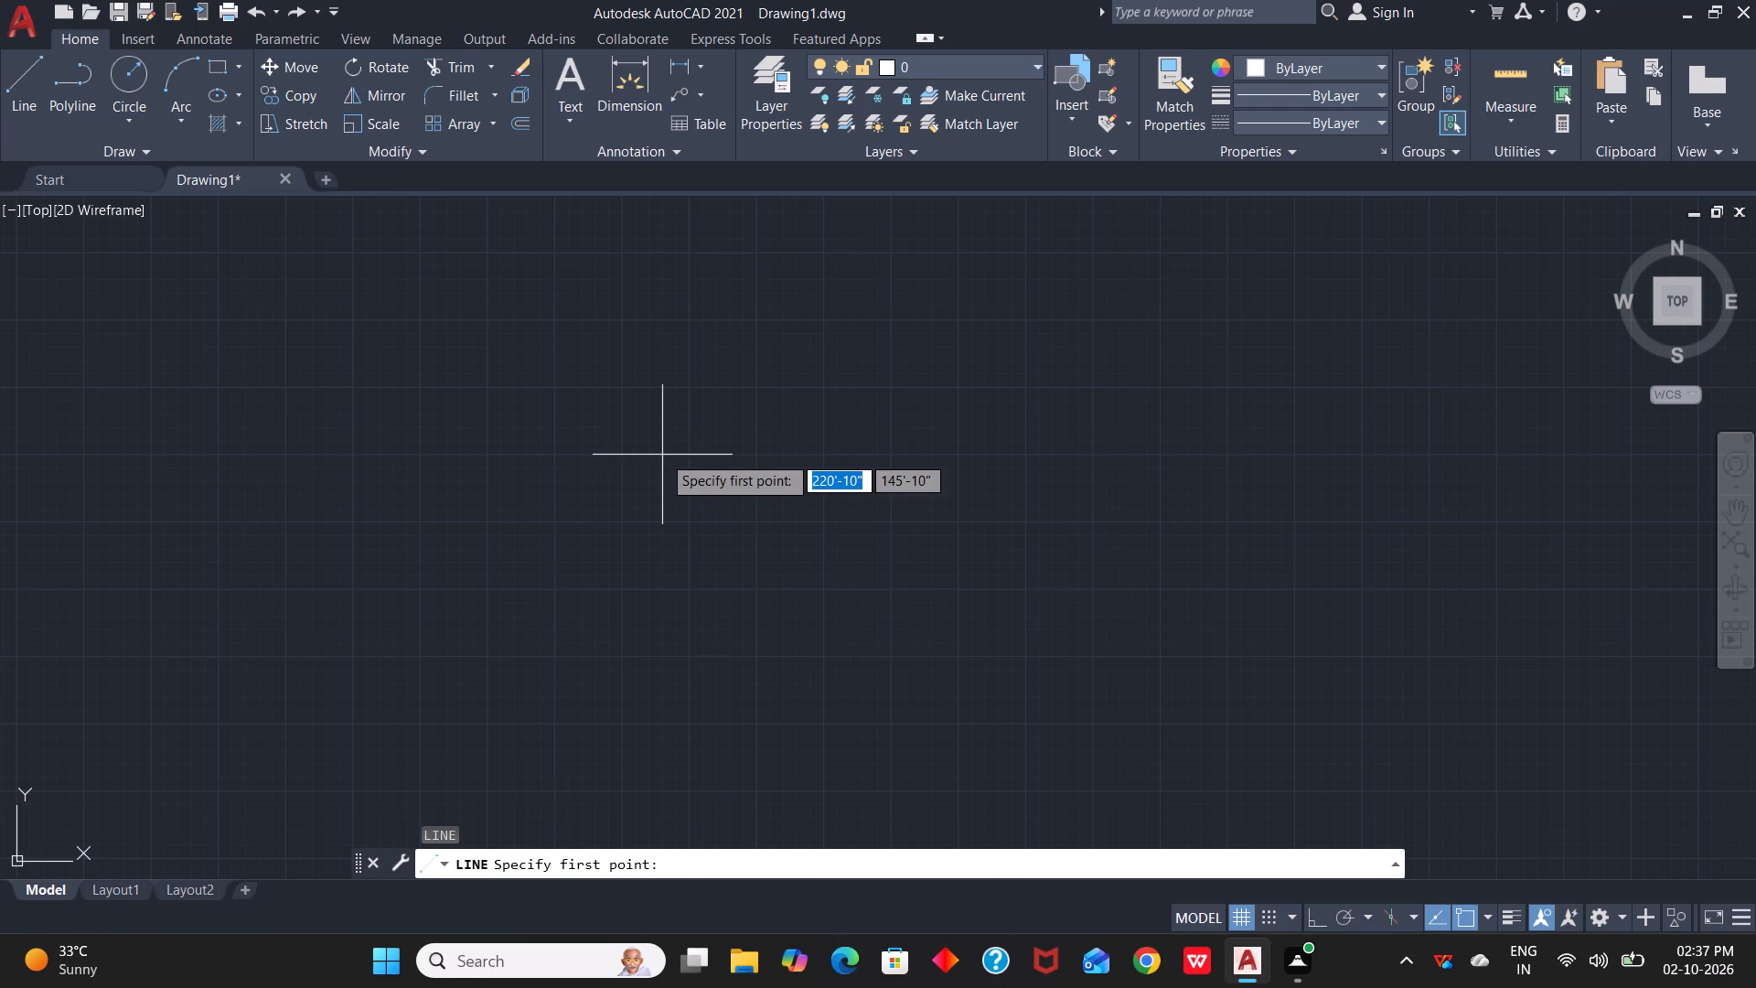
left_click(677, 394)
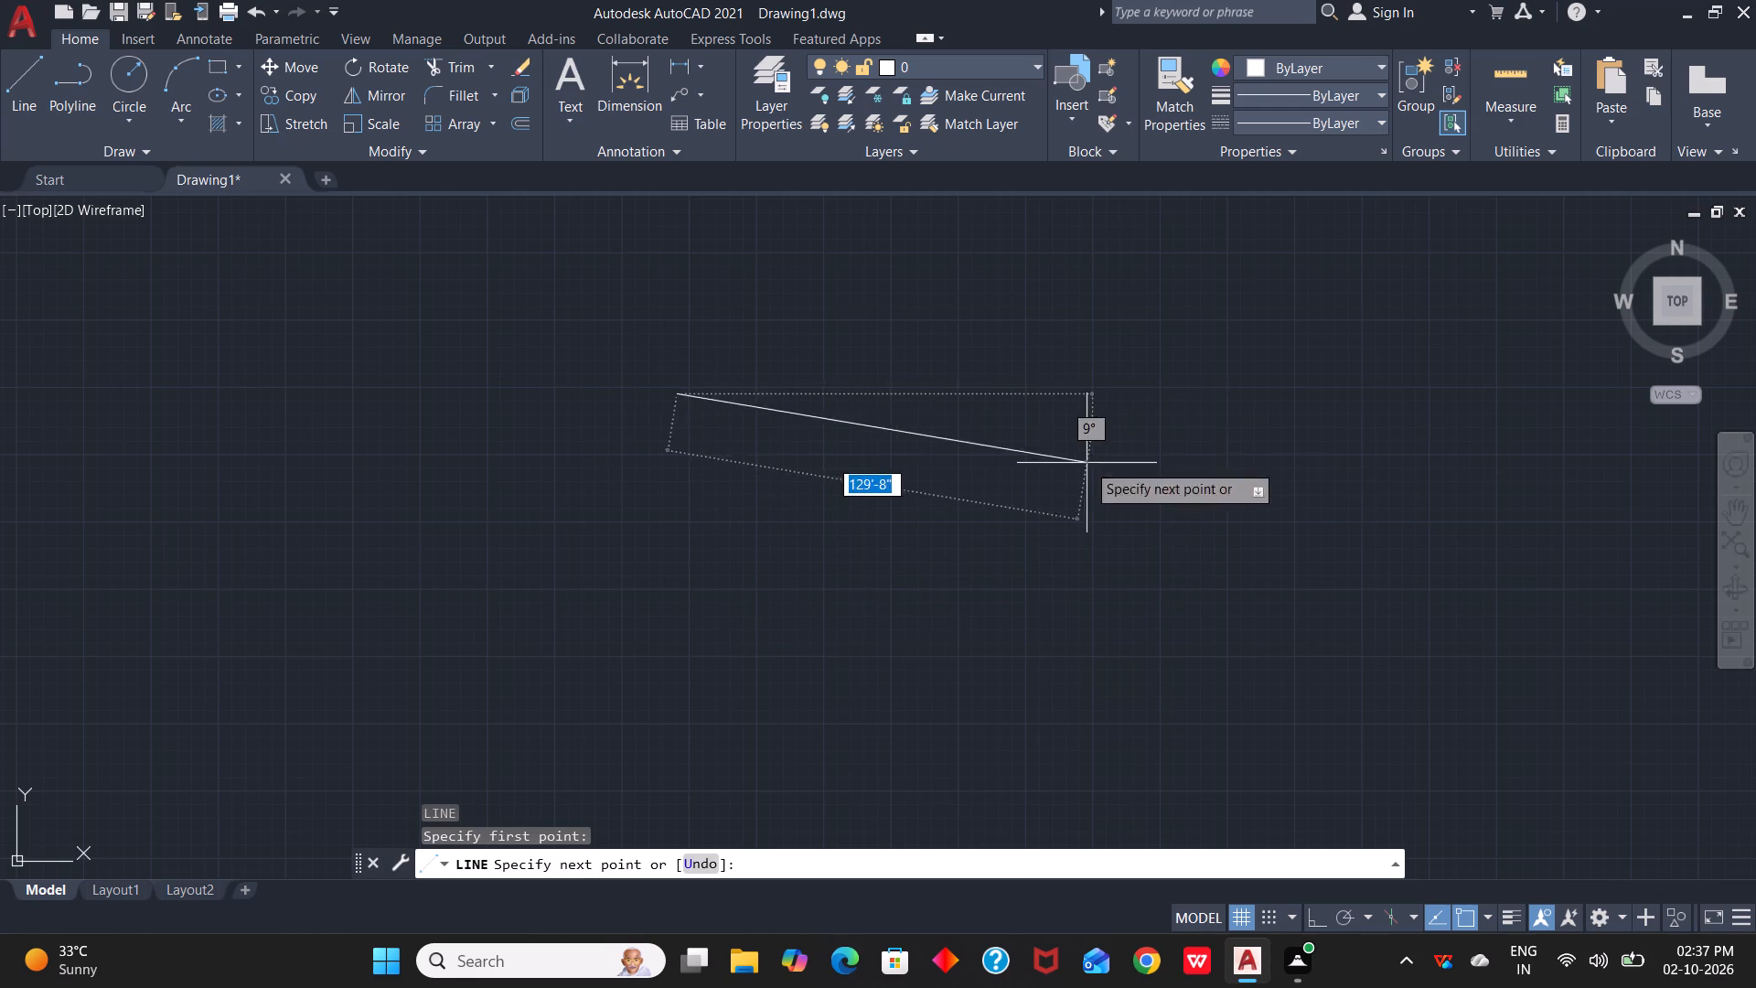
key("F8")
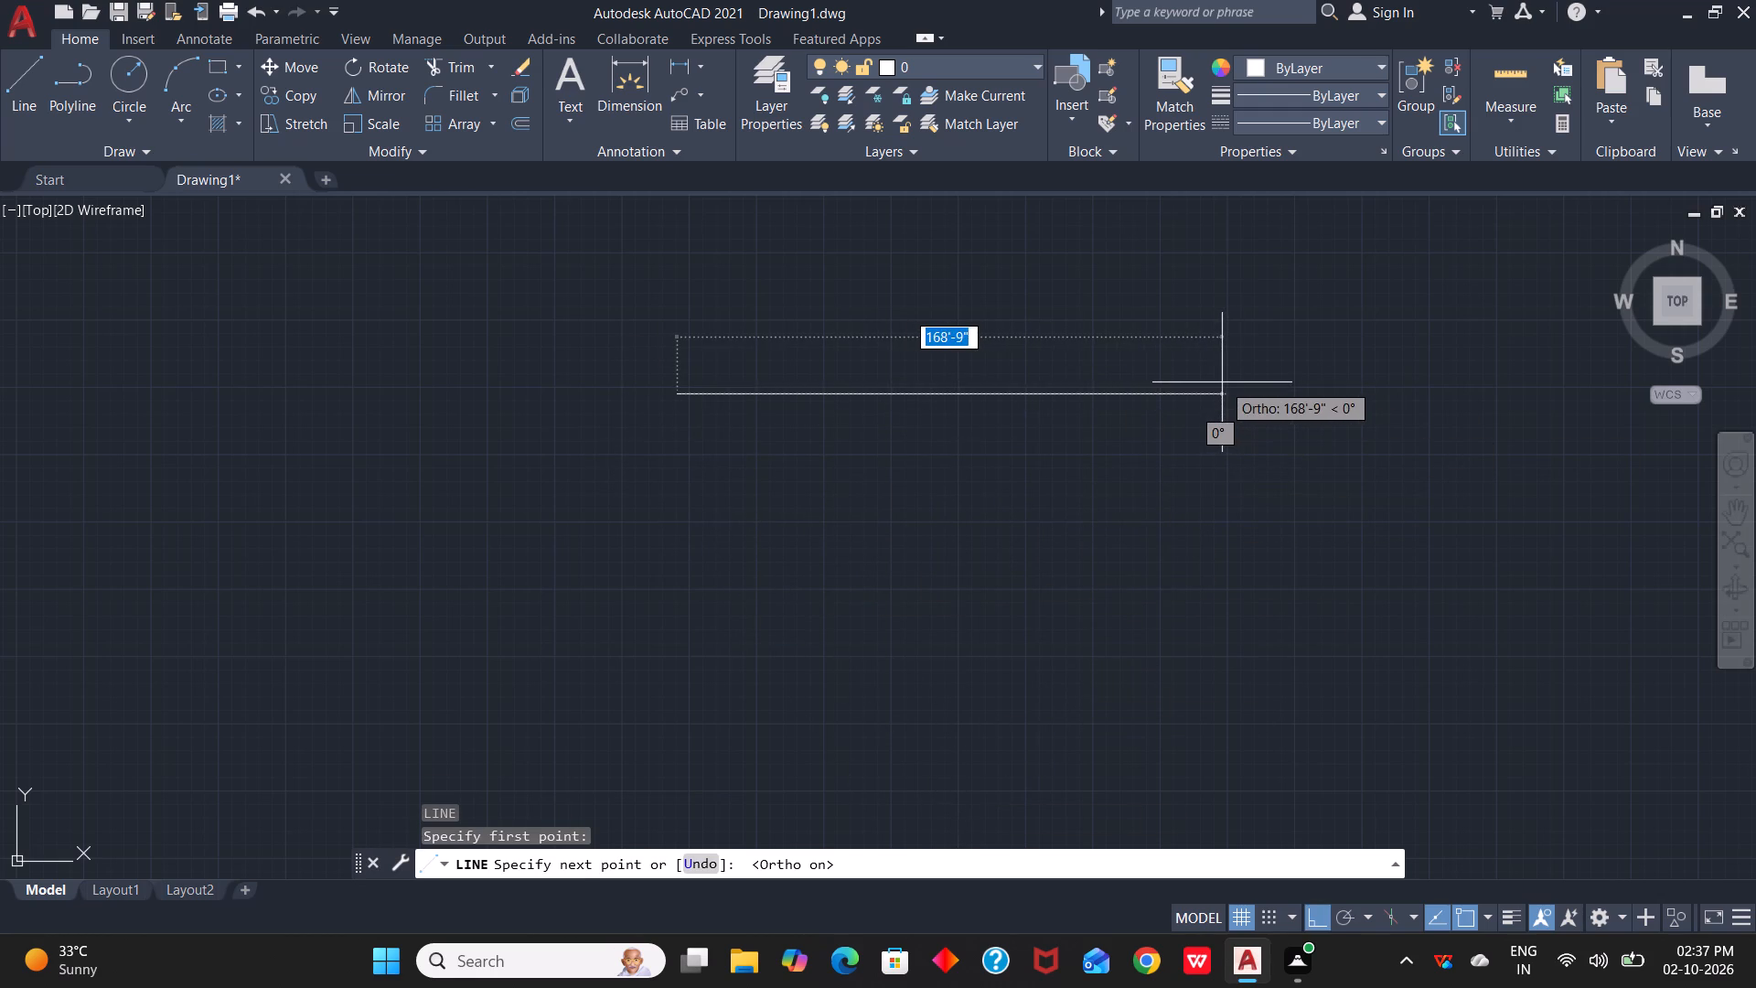
type("27")
key("apostrophe")
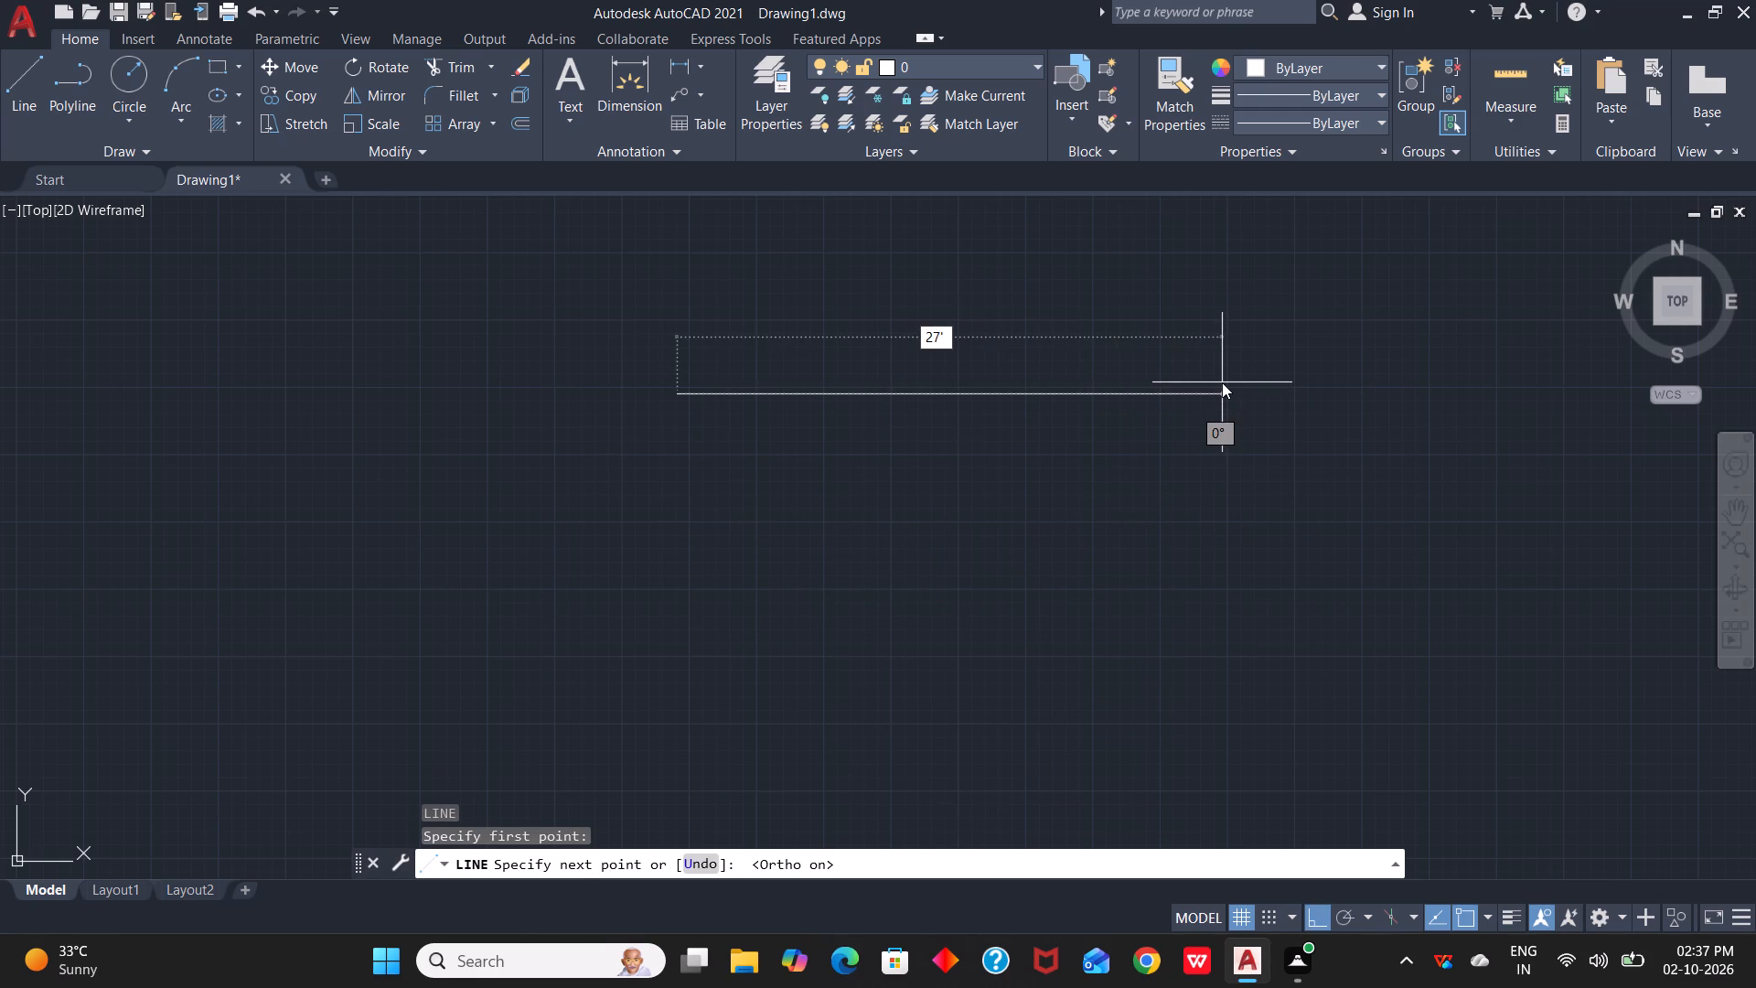
key("space")
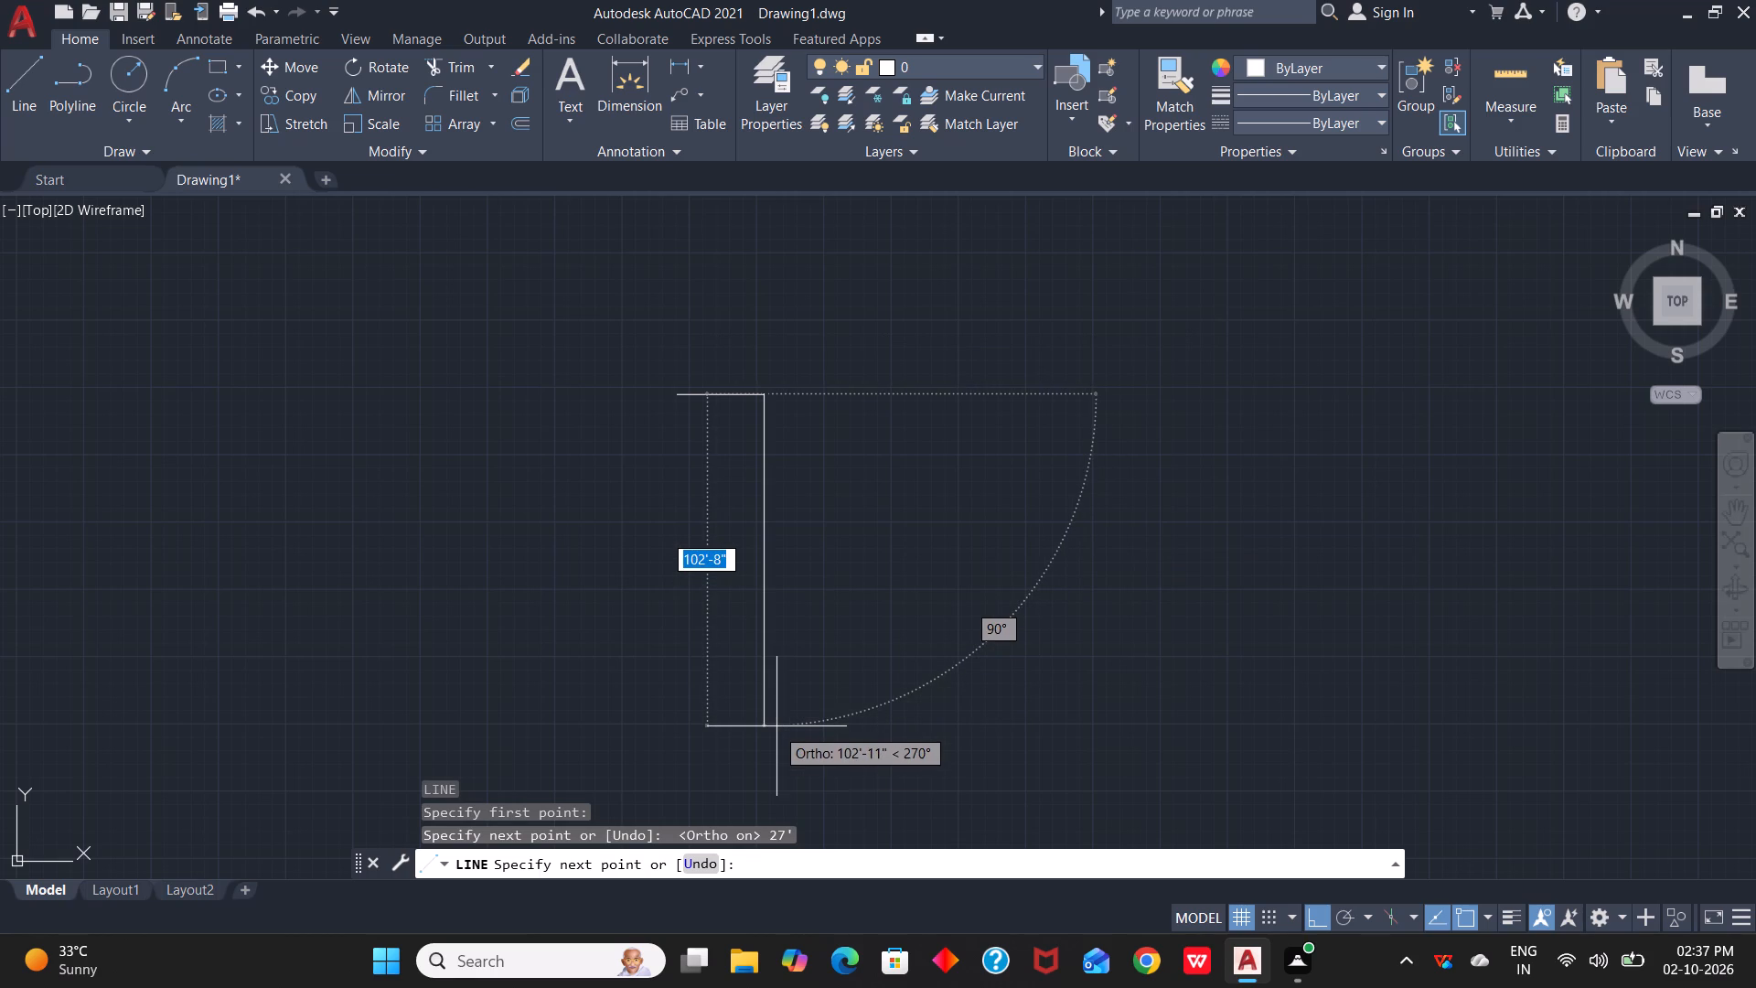
type("57")
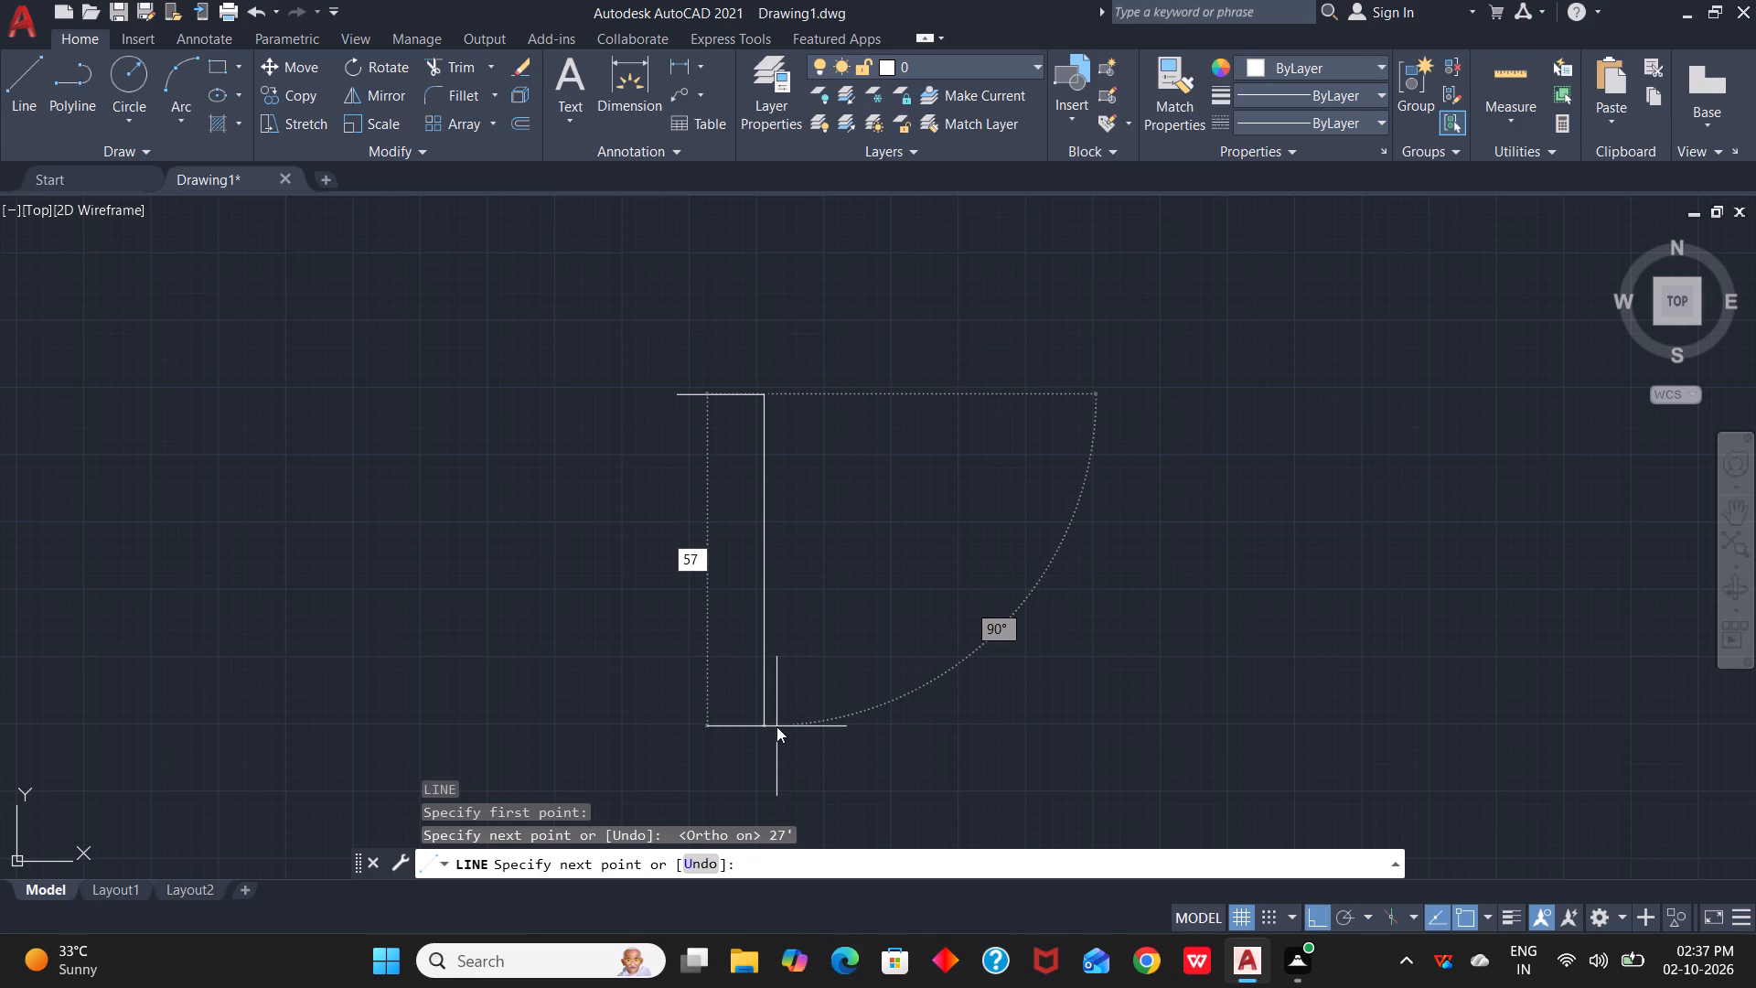
key("BackSpace")
key("2")
type("'")
key("space")
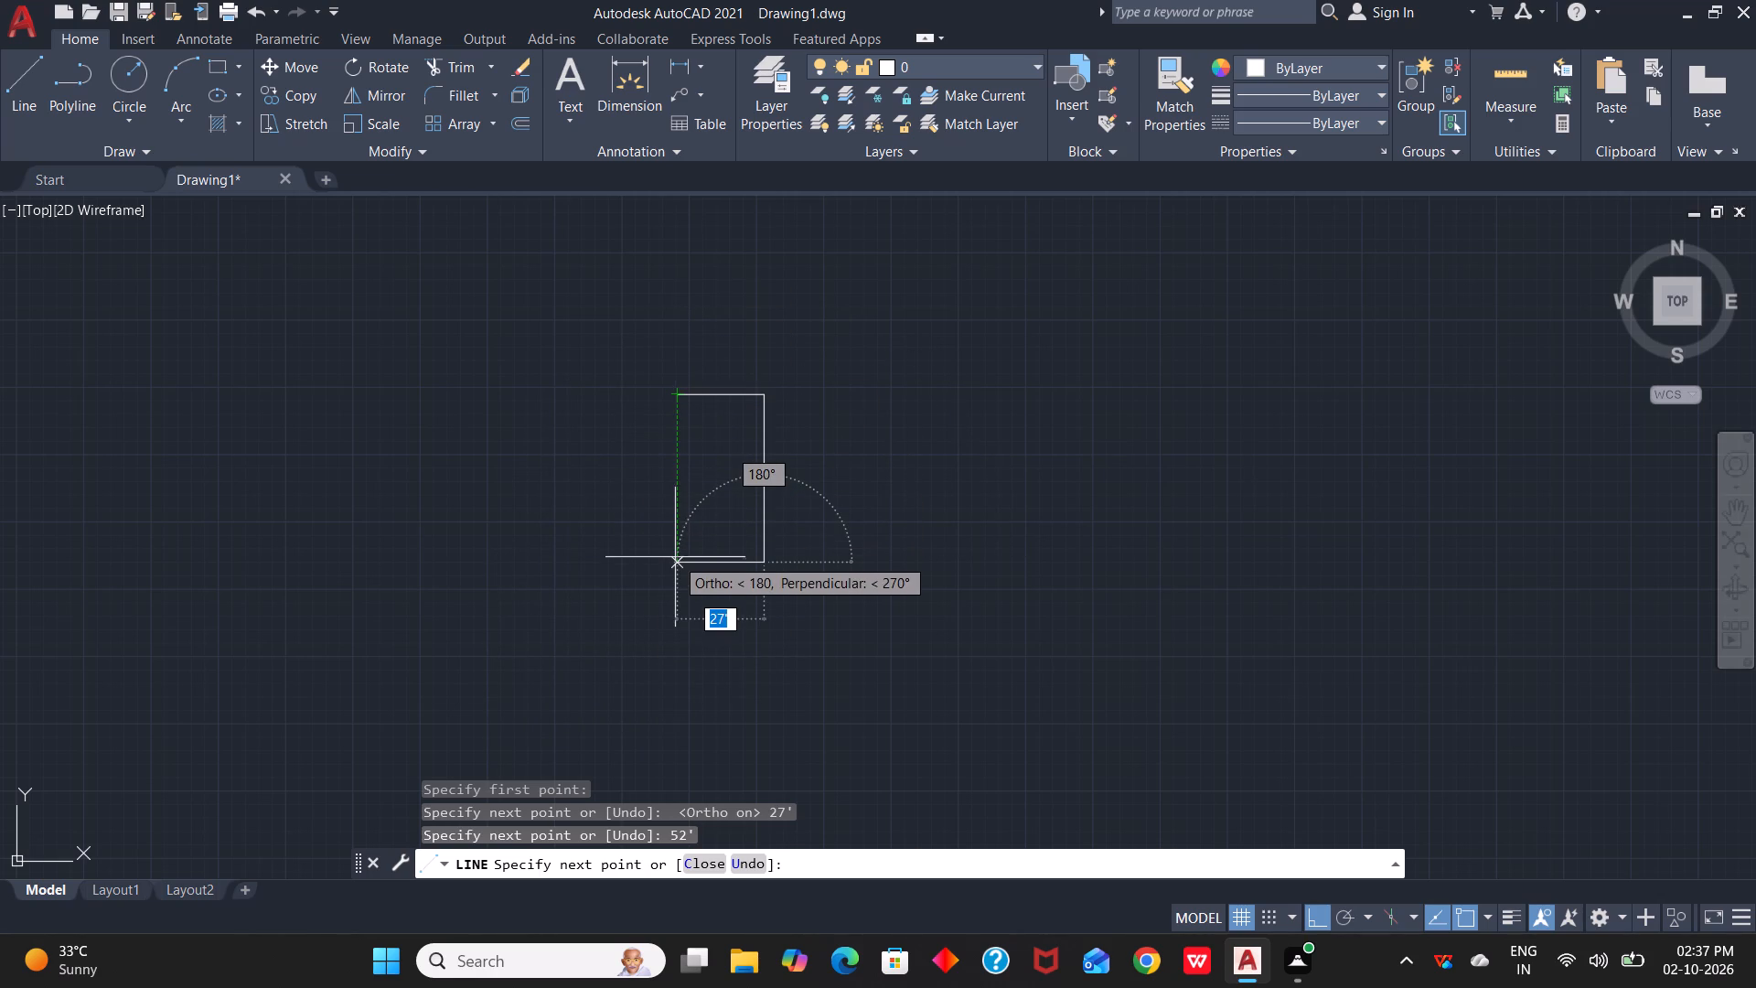
scroll(677, 564, "up", 3)
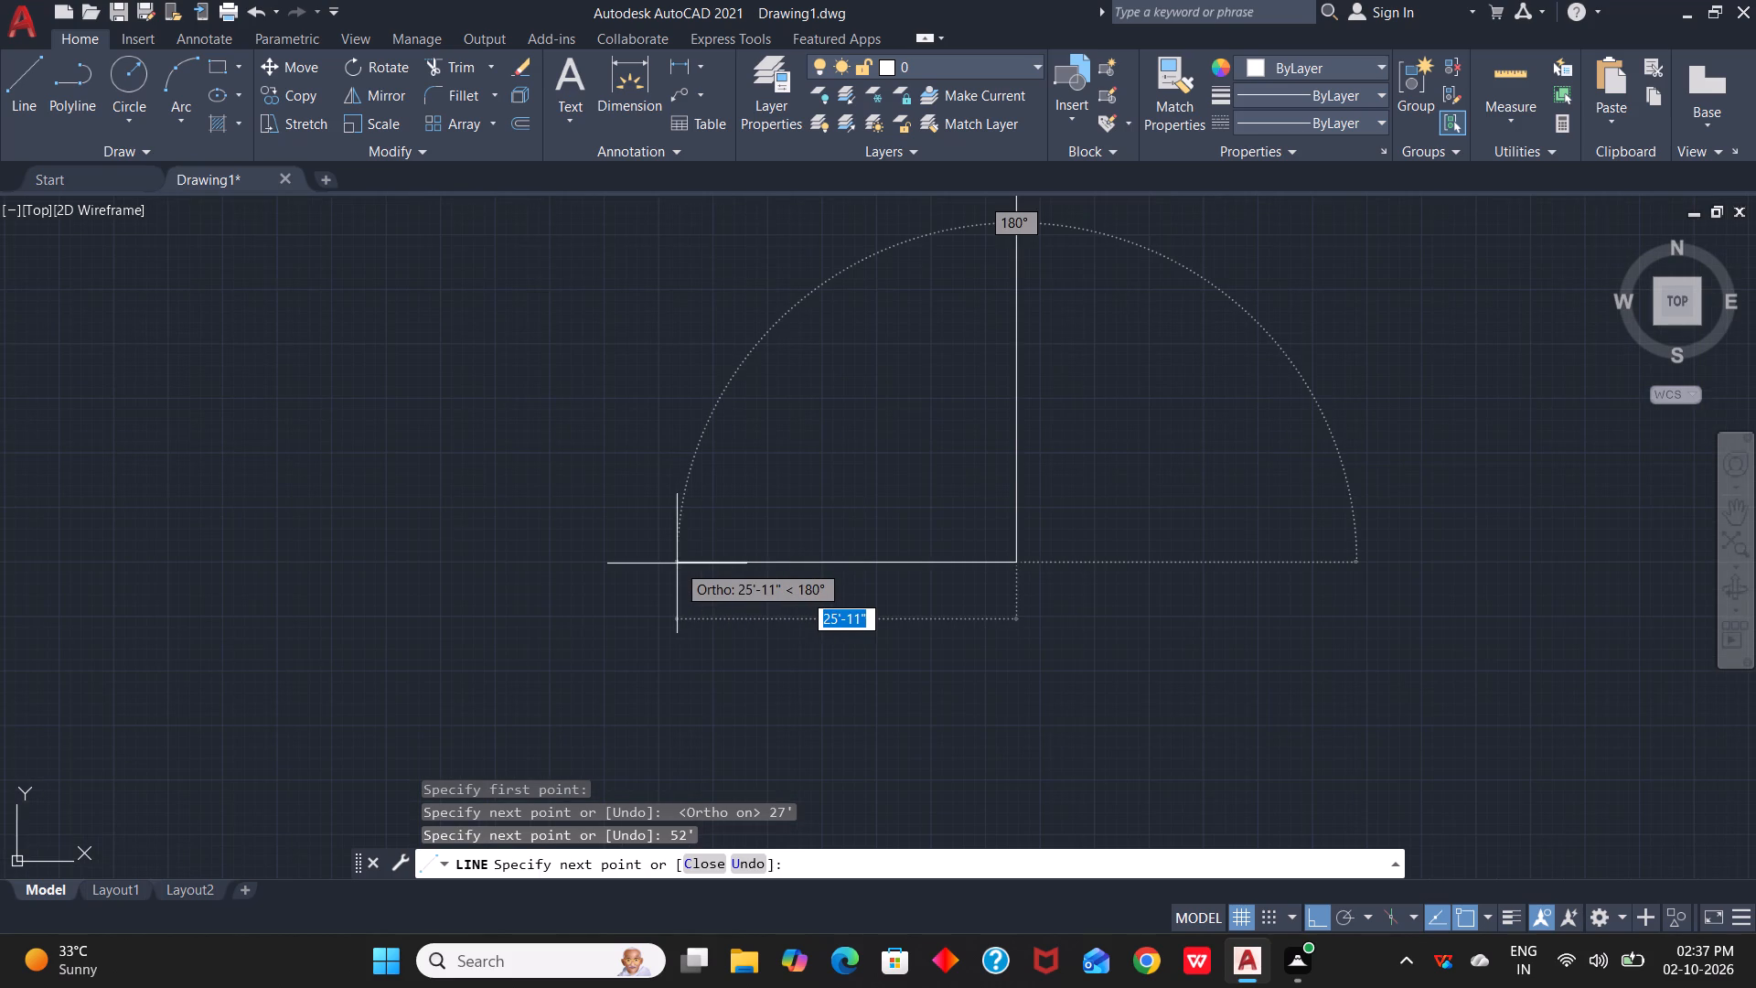
scroll(678, 474, "down", 4)
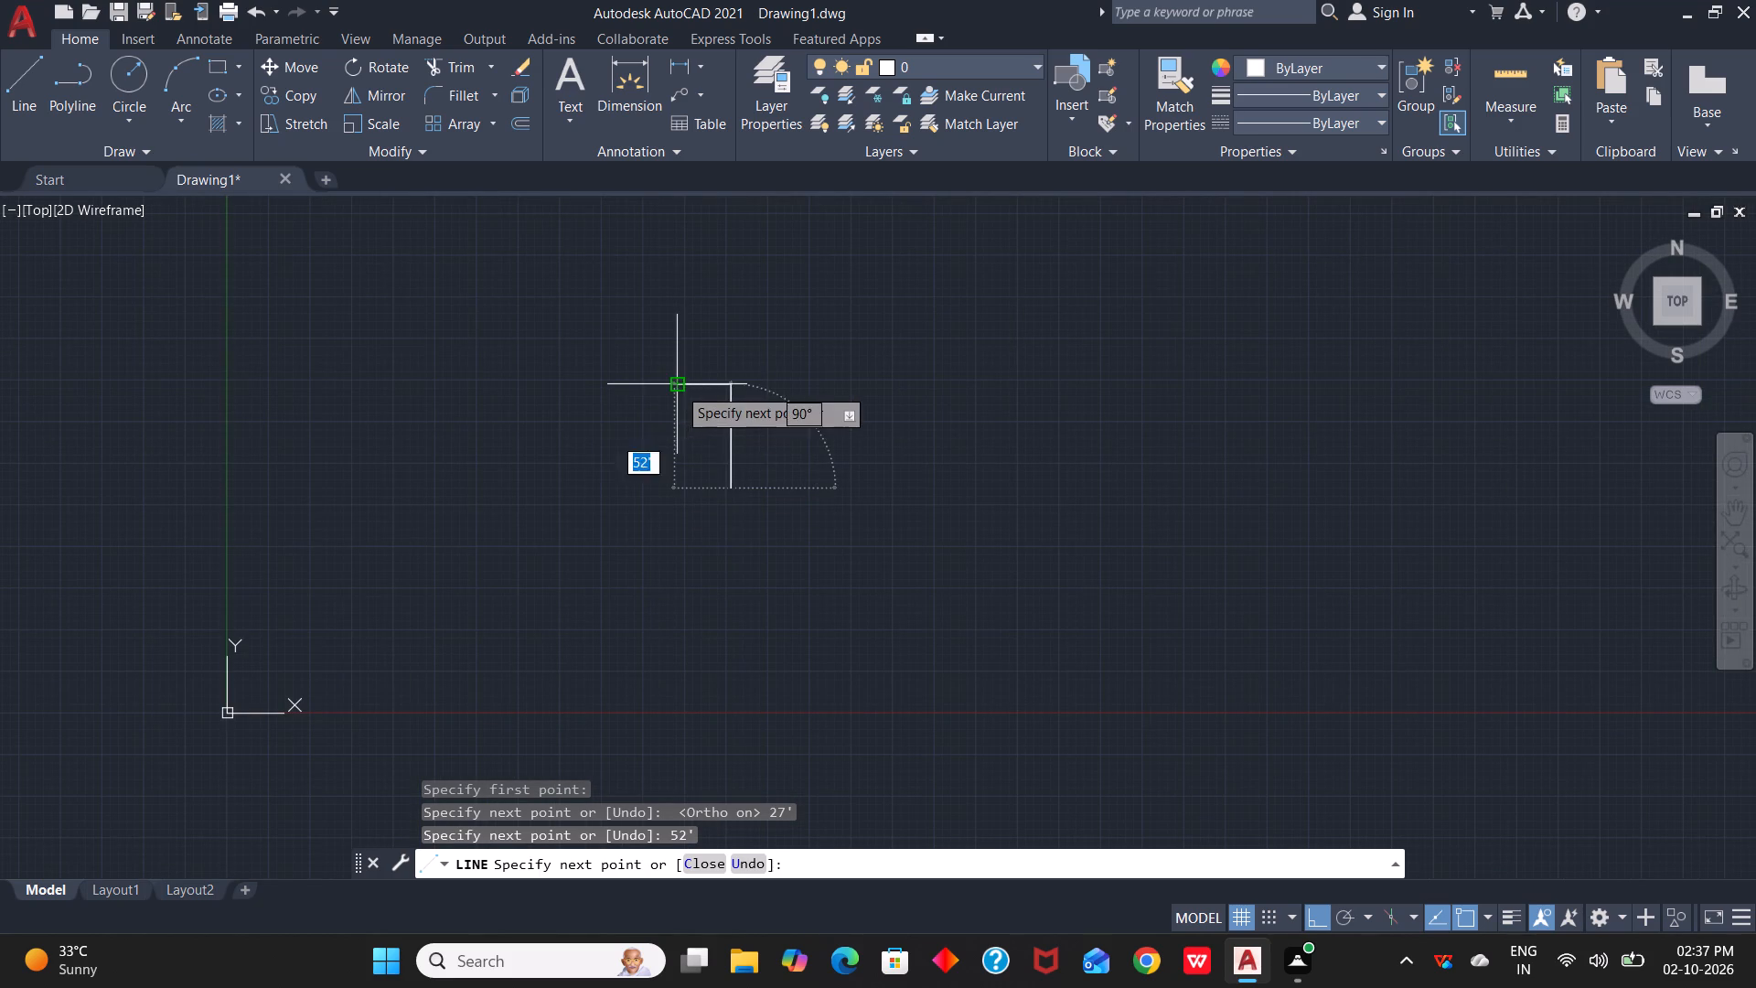
left_click(677, 489)
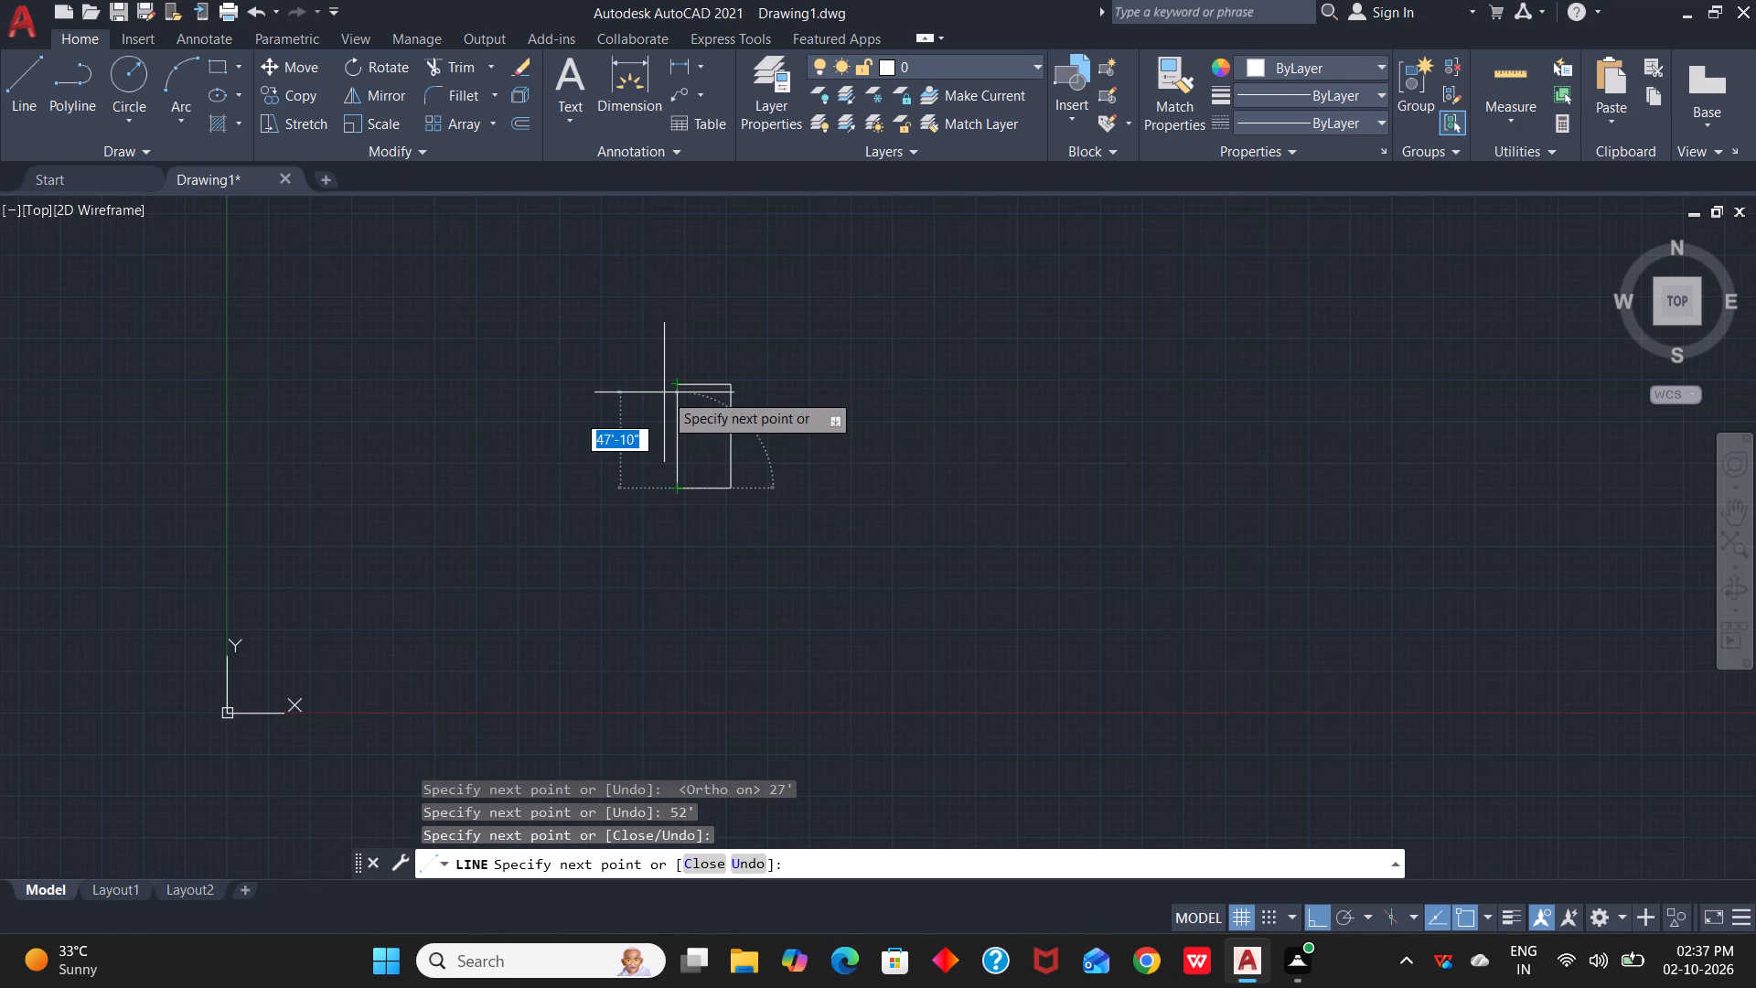
type("c")
key("space")
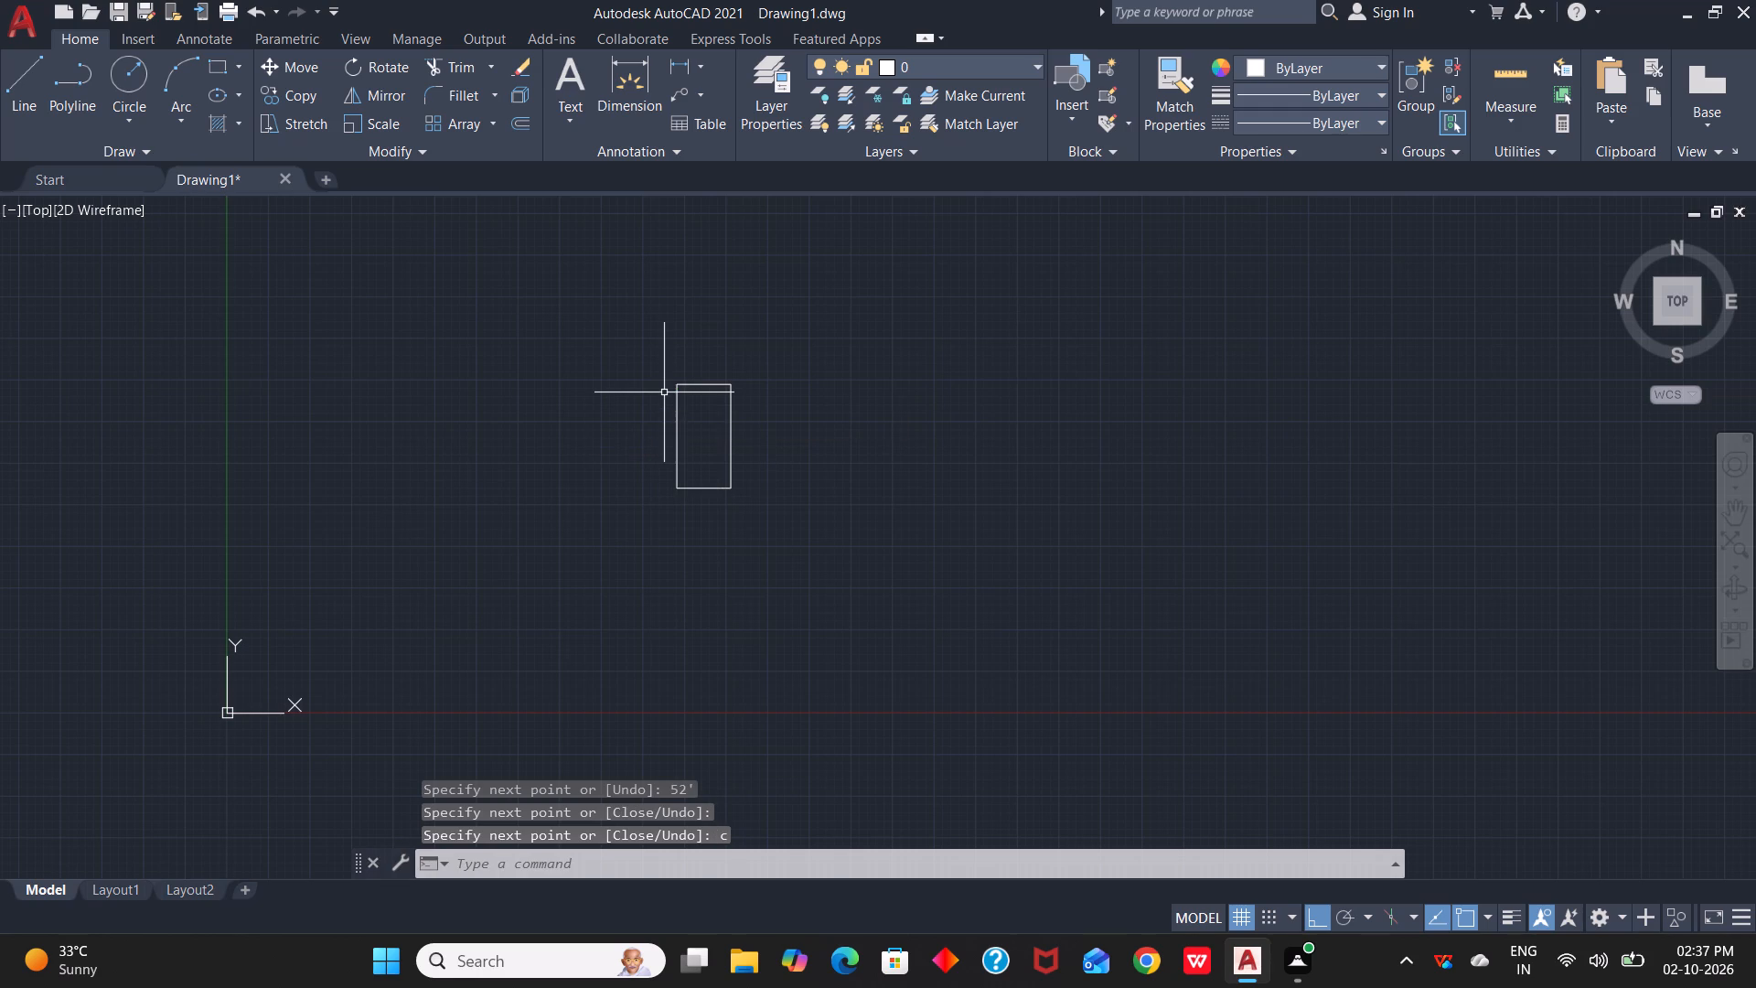
Offset all four edges of the rectangular outline 9" inward to form the outer walls.
scroll(755, 423, "up", 2)
middle_click_drag(758, 418, 1136, 445)
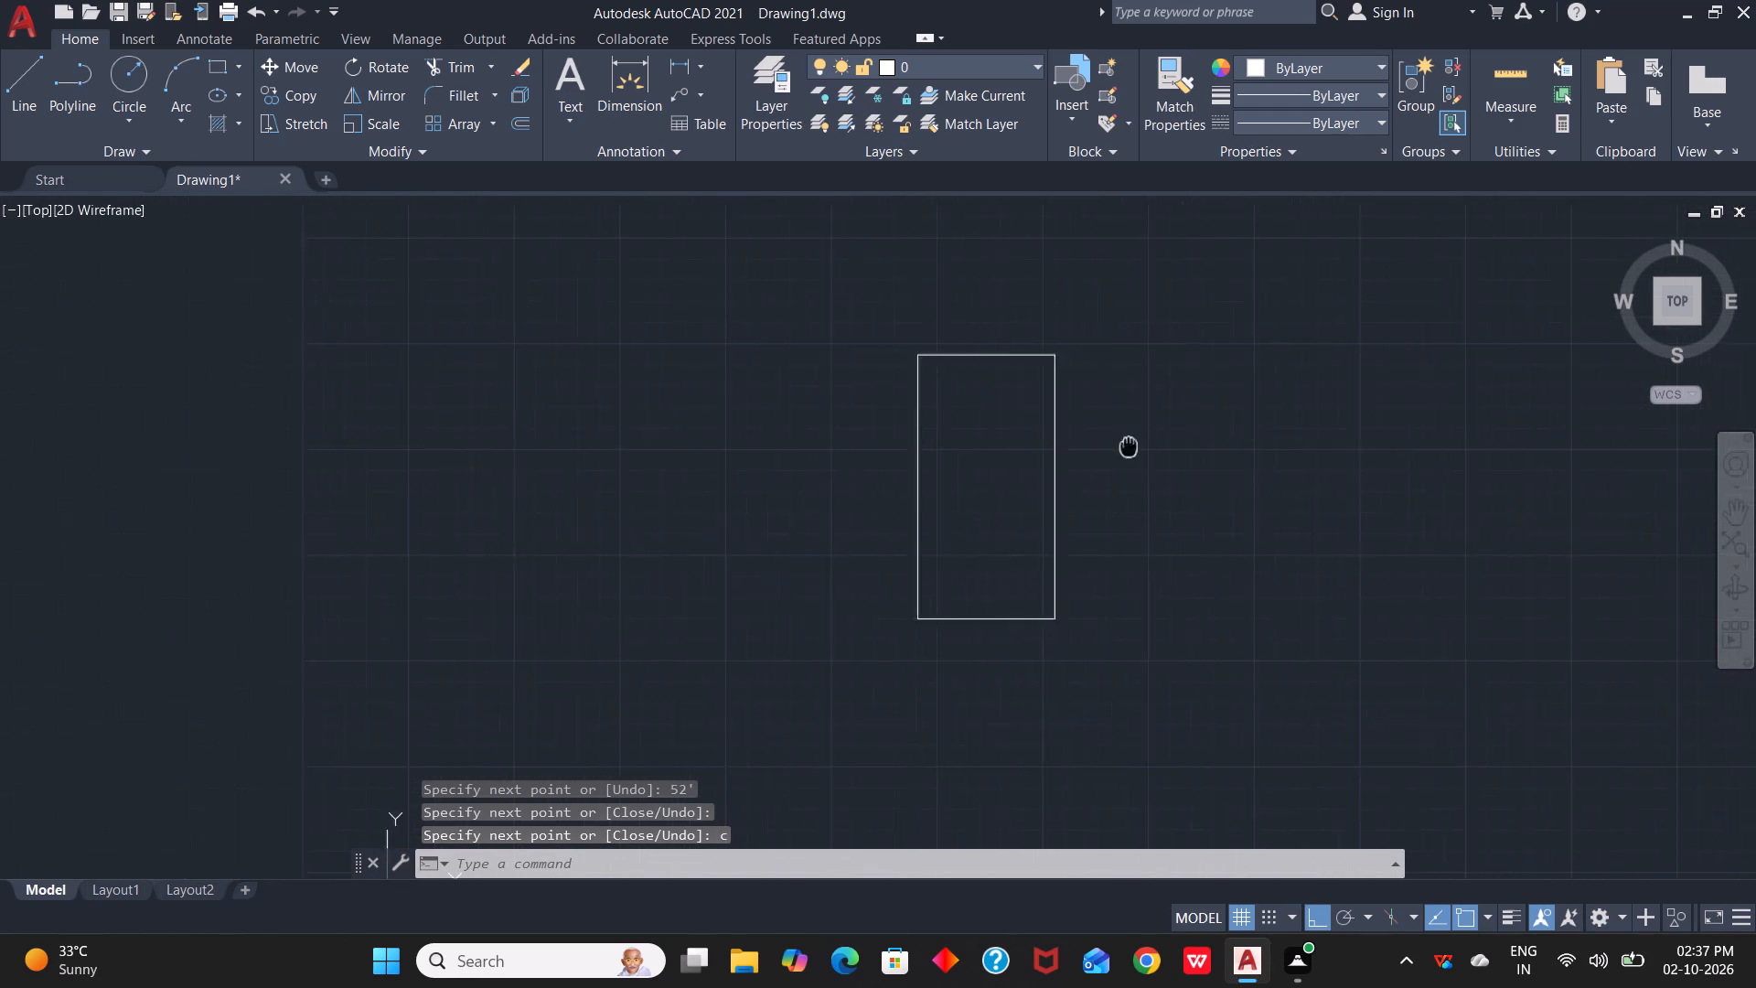
middle_click_drag(1136, 445, 1209, 435)
scroll(1192, 420, "up", 3)
middle_click_drag(1190, 412, 1227, 428)
scroll(1190, 412, "down", 2)
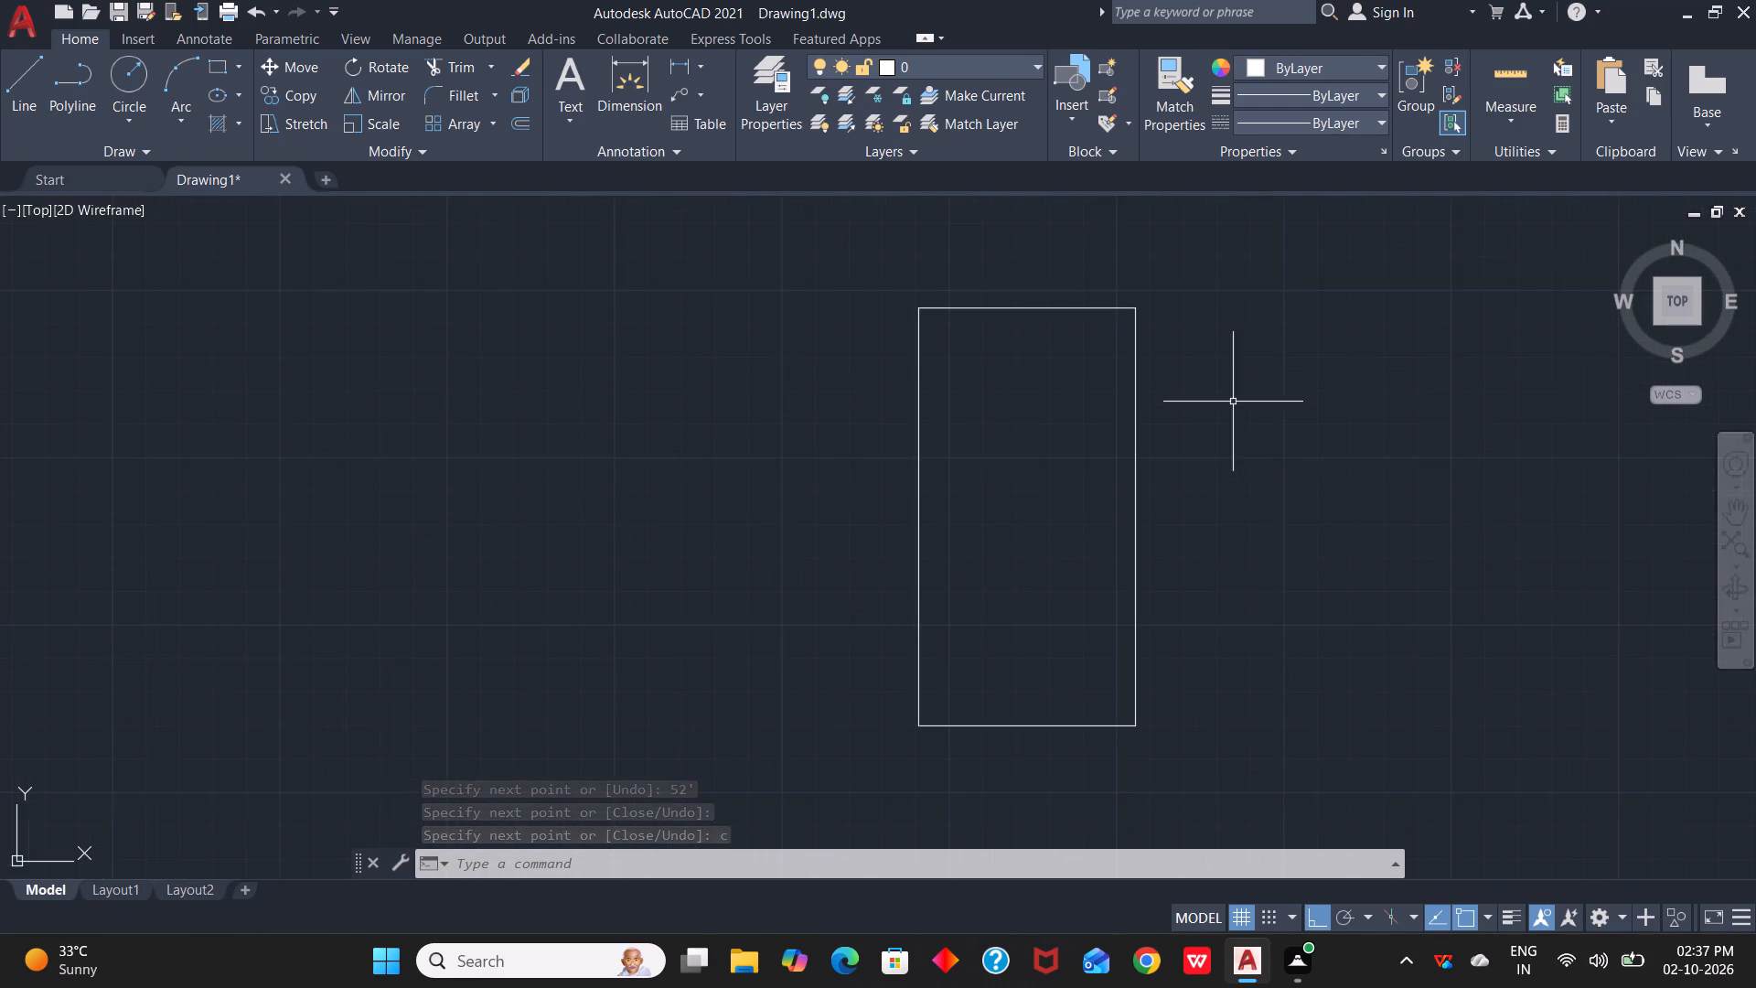
middle_click_drag(1233, 402, 1275, 384)
key("o")
key("space")
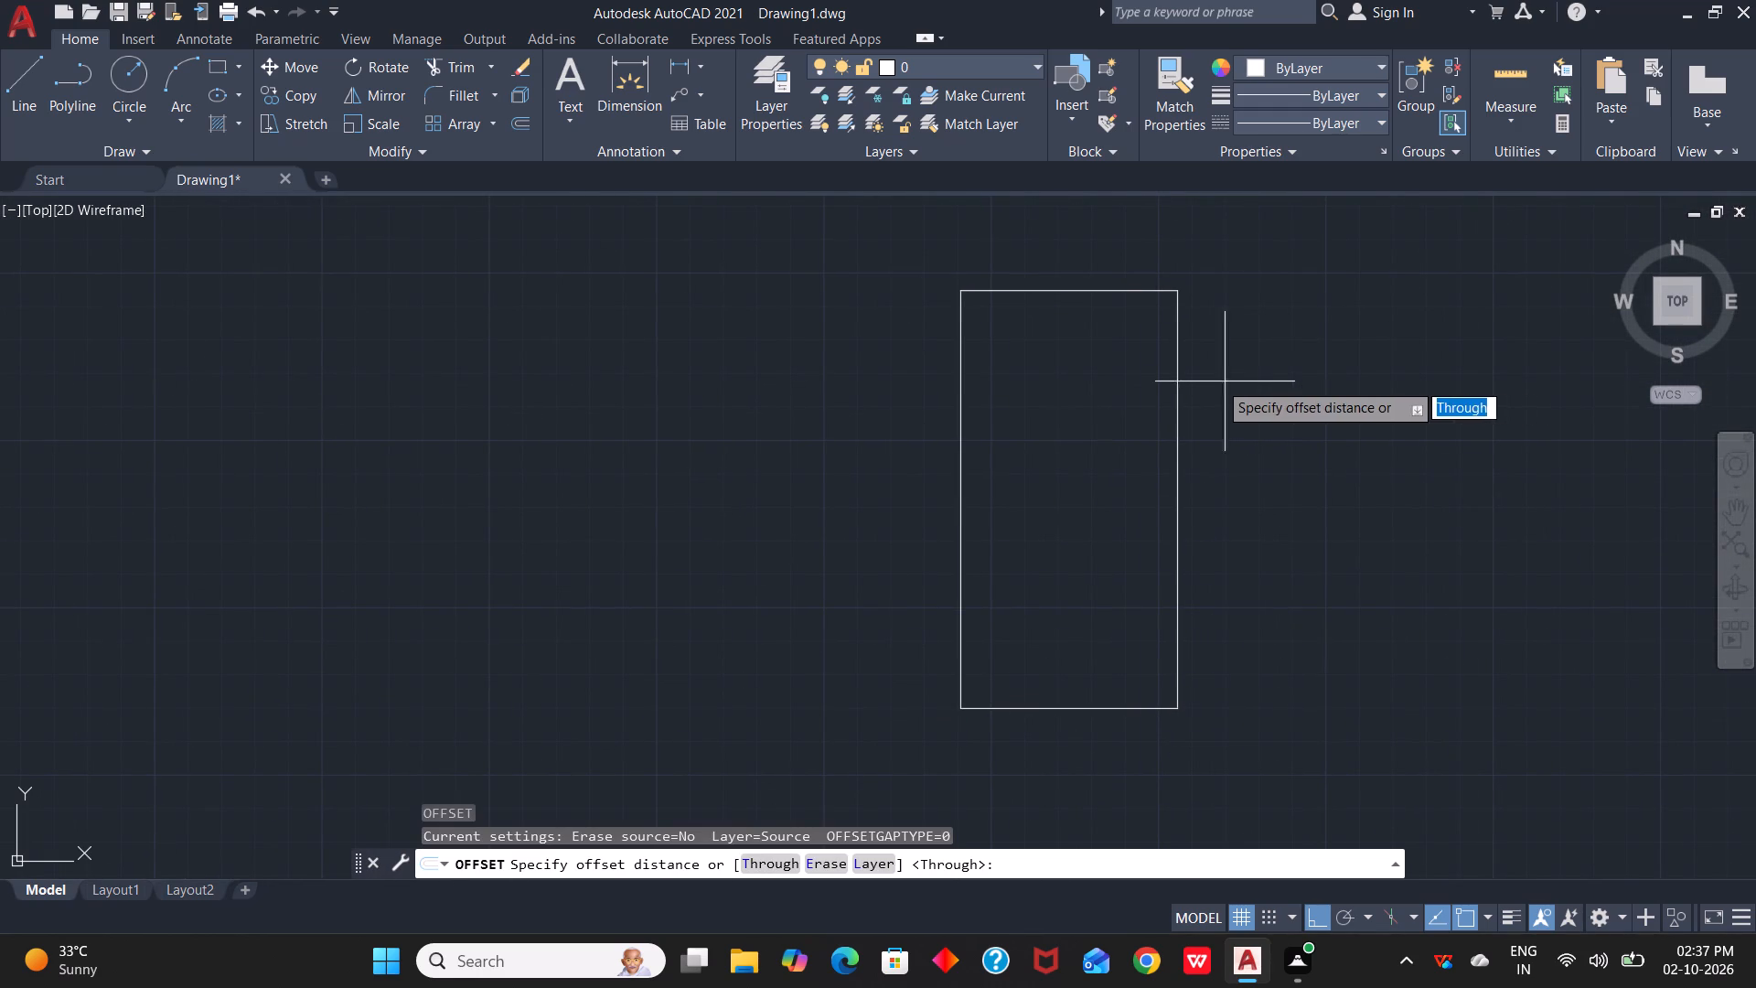
key("9")
key("shift+quotedbl")
key("Return")
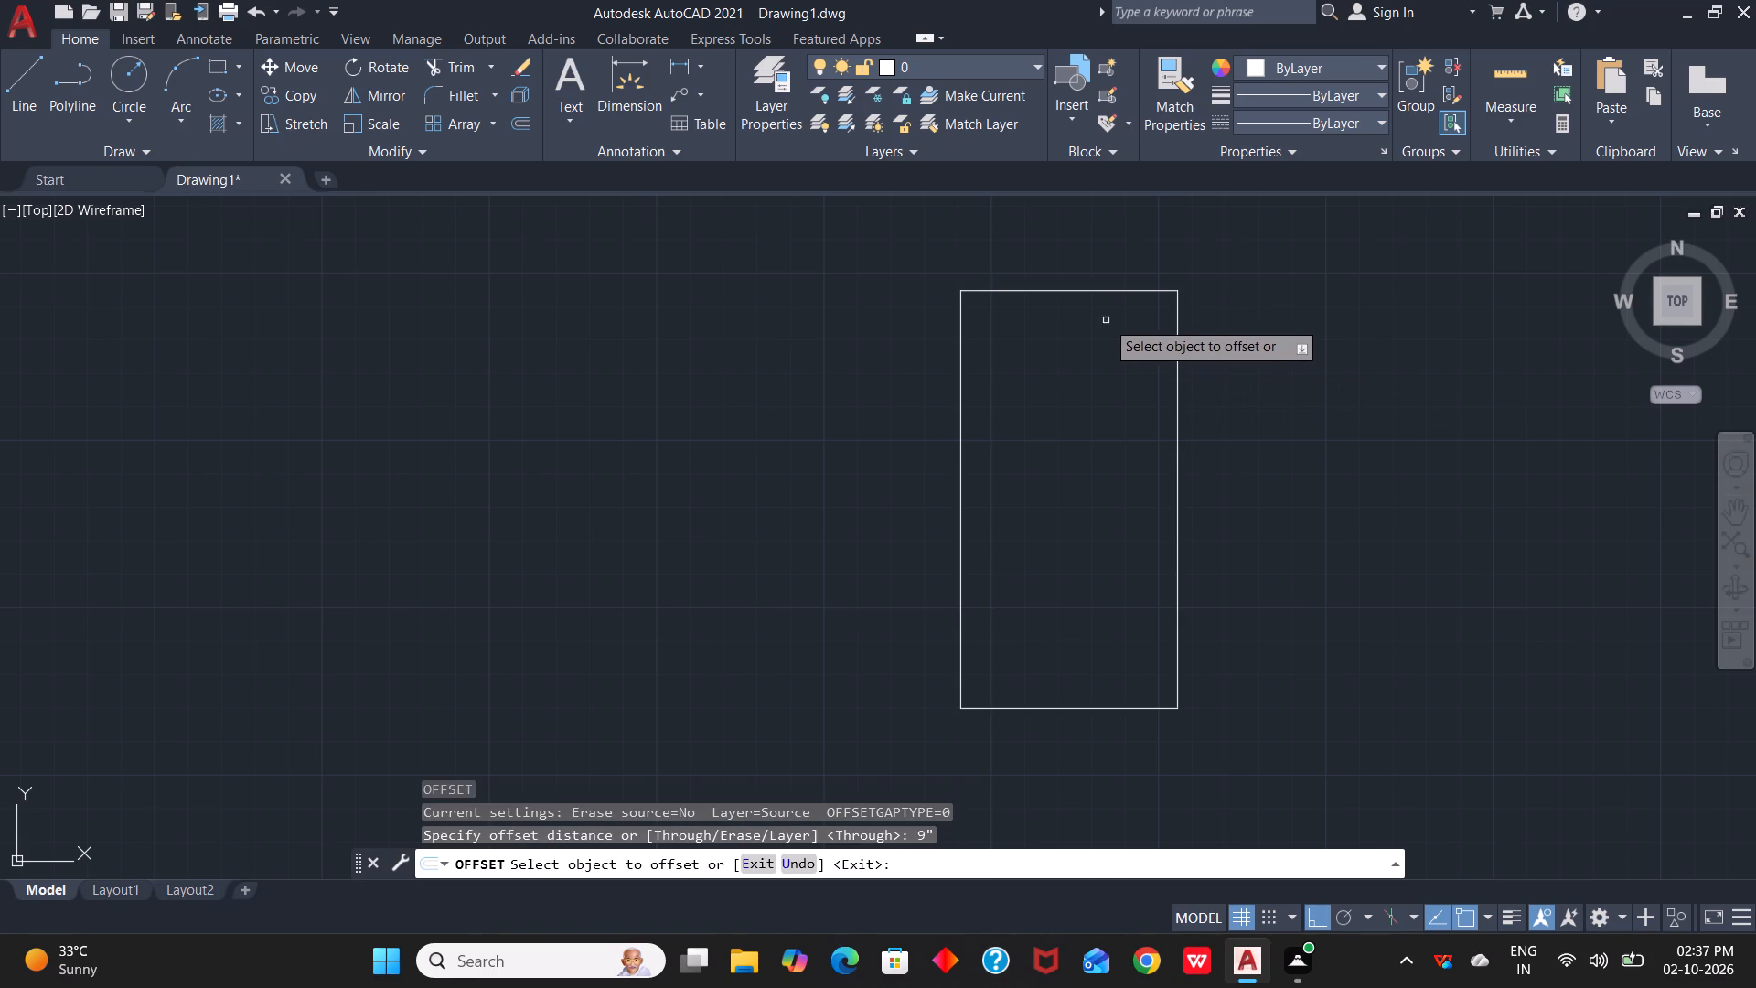
left_click_drag(1089, 291, 1084, 301)
left_click(1075, 313)
left_click(1179, 371)
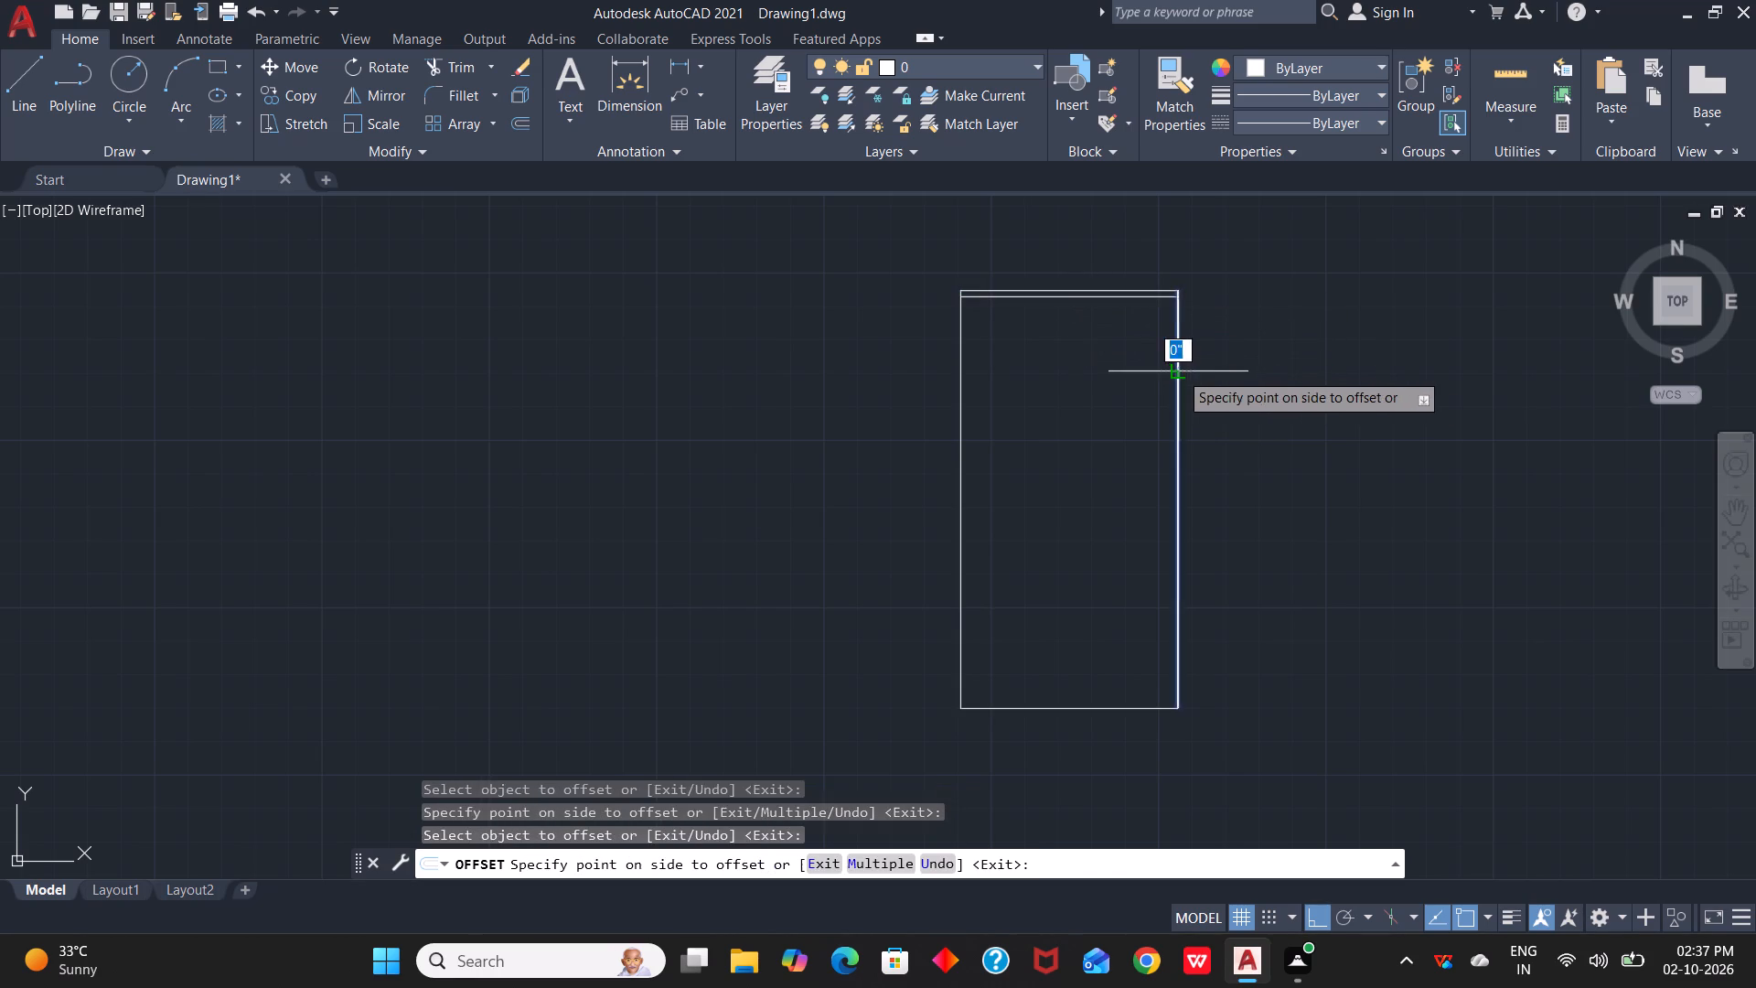
left_click(1165, 377)
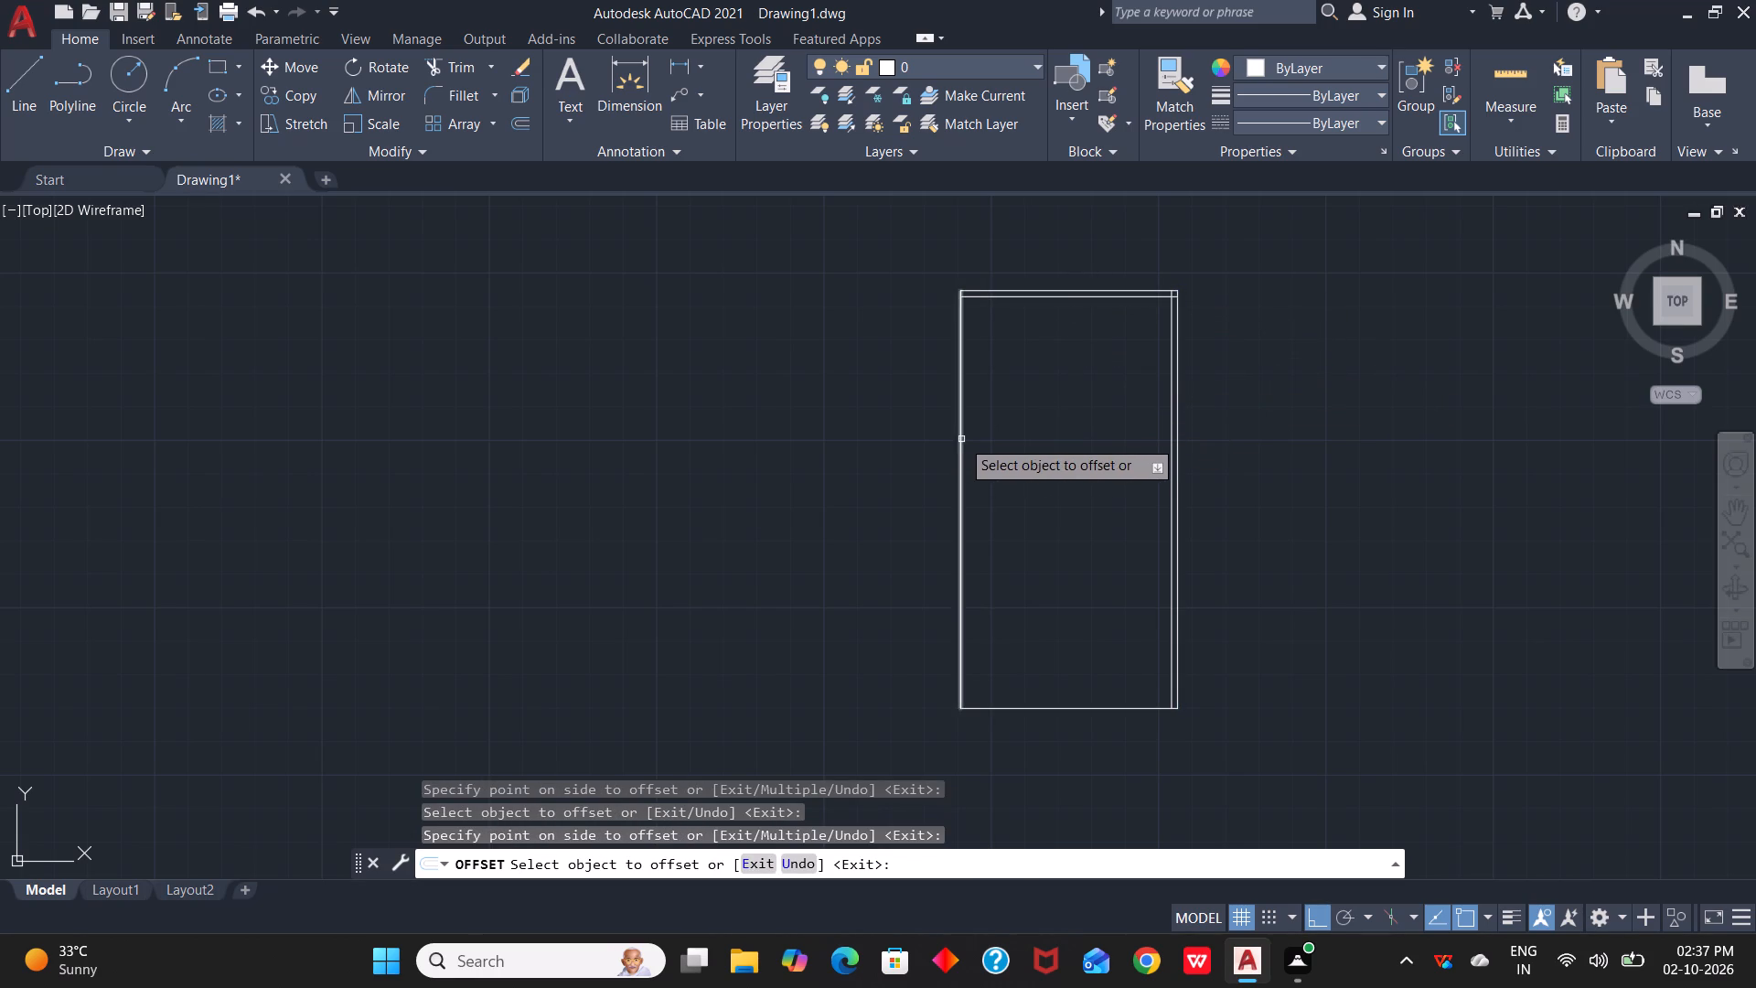
left_click(961, 439)
left_click(1037, 434)
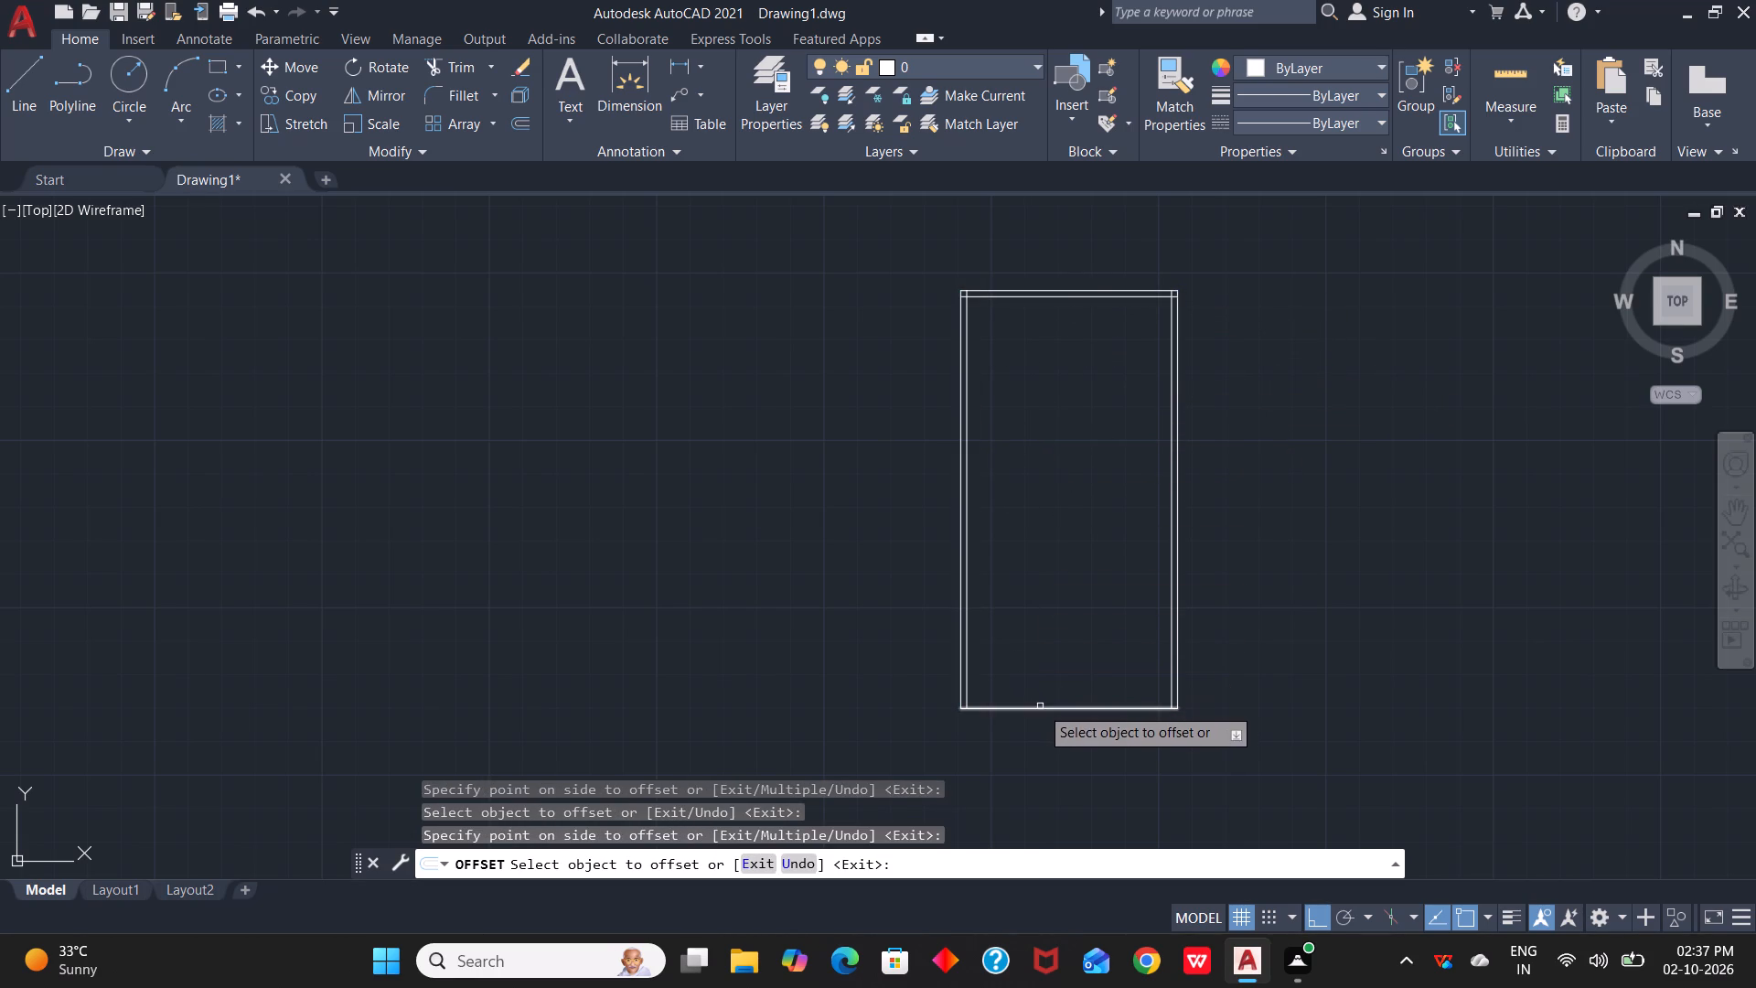
left_click(1040, 706)
left_click(1051, 651)
scroll(1056, 598, "down", 2)
middle_click_drag(1064, 574, 970, 557)
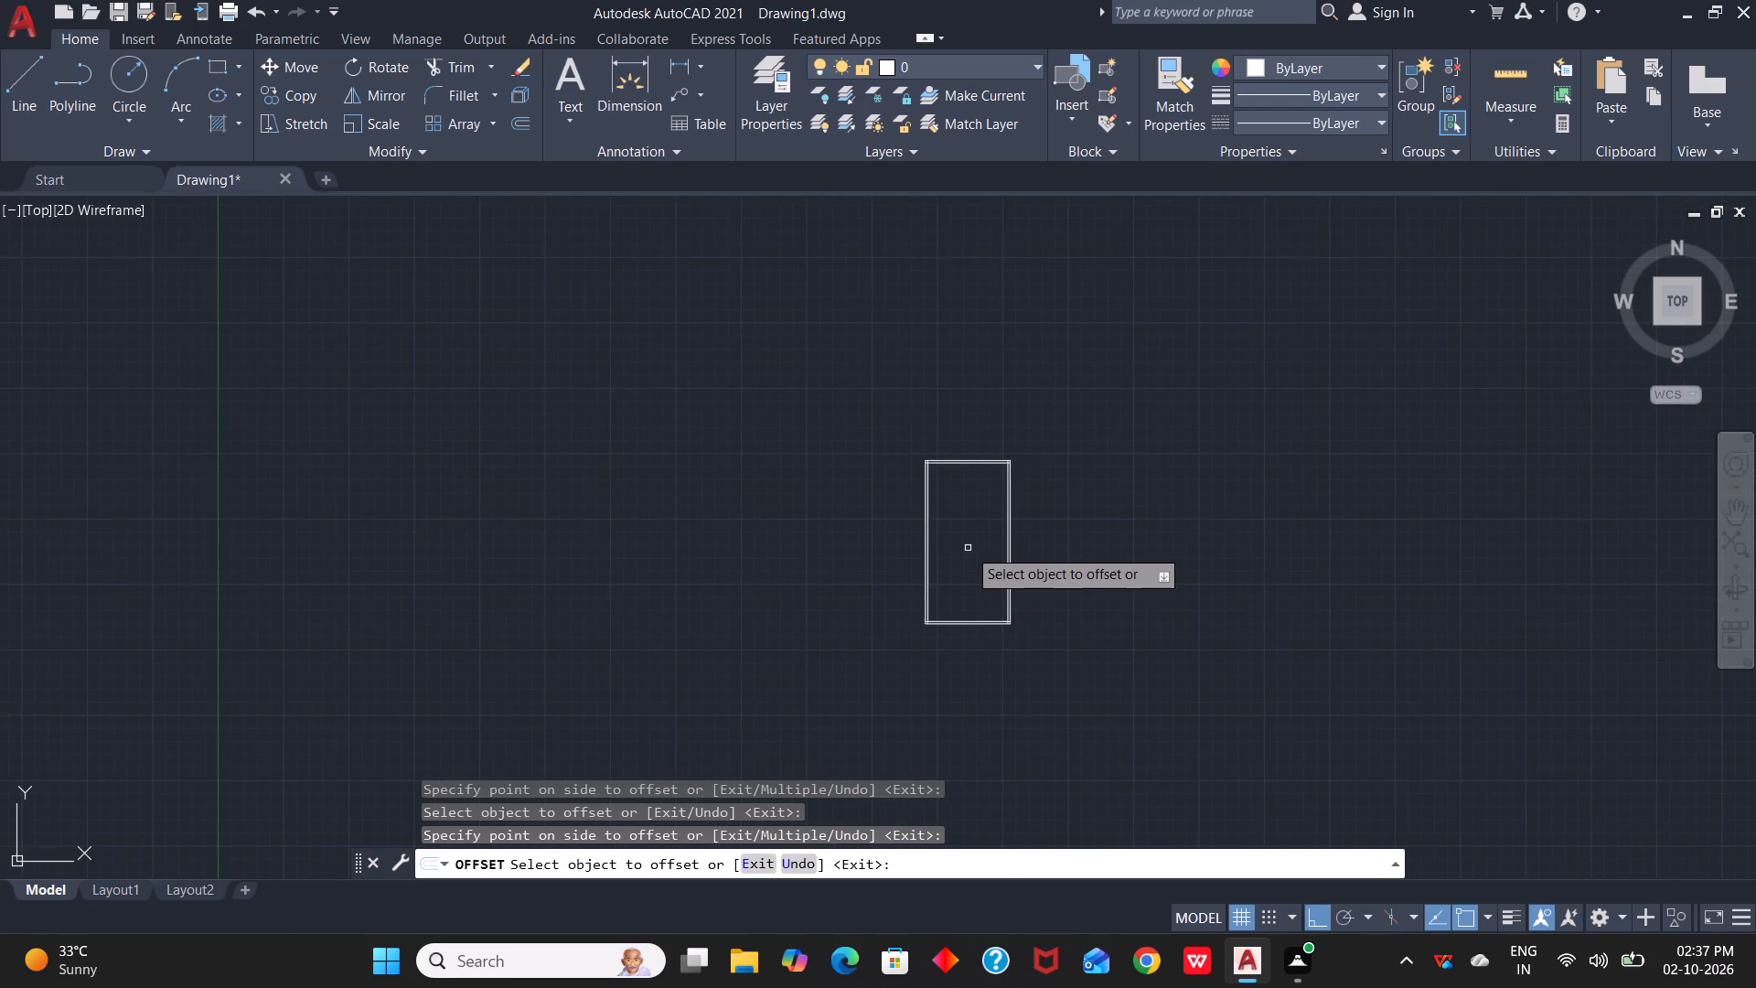
scroll(967, 533, "up", 1)
middle_click_drag(969, 492, 1019, 464)
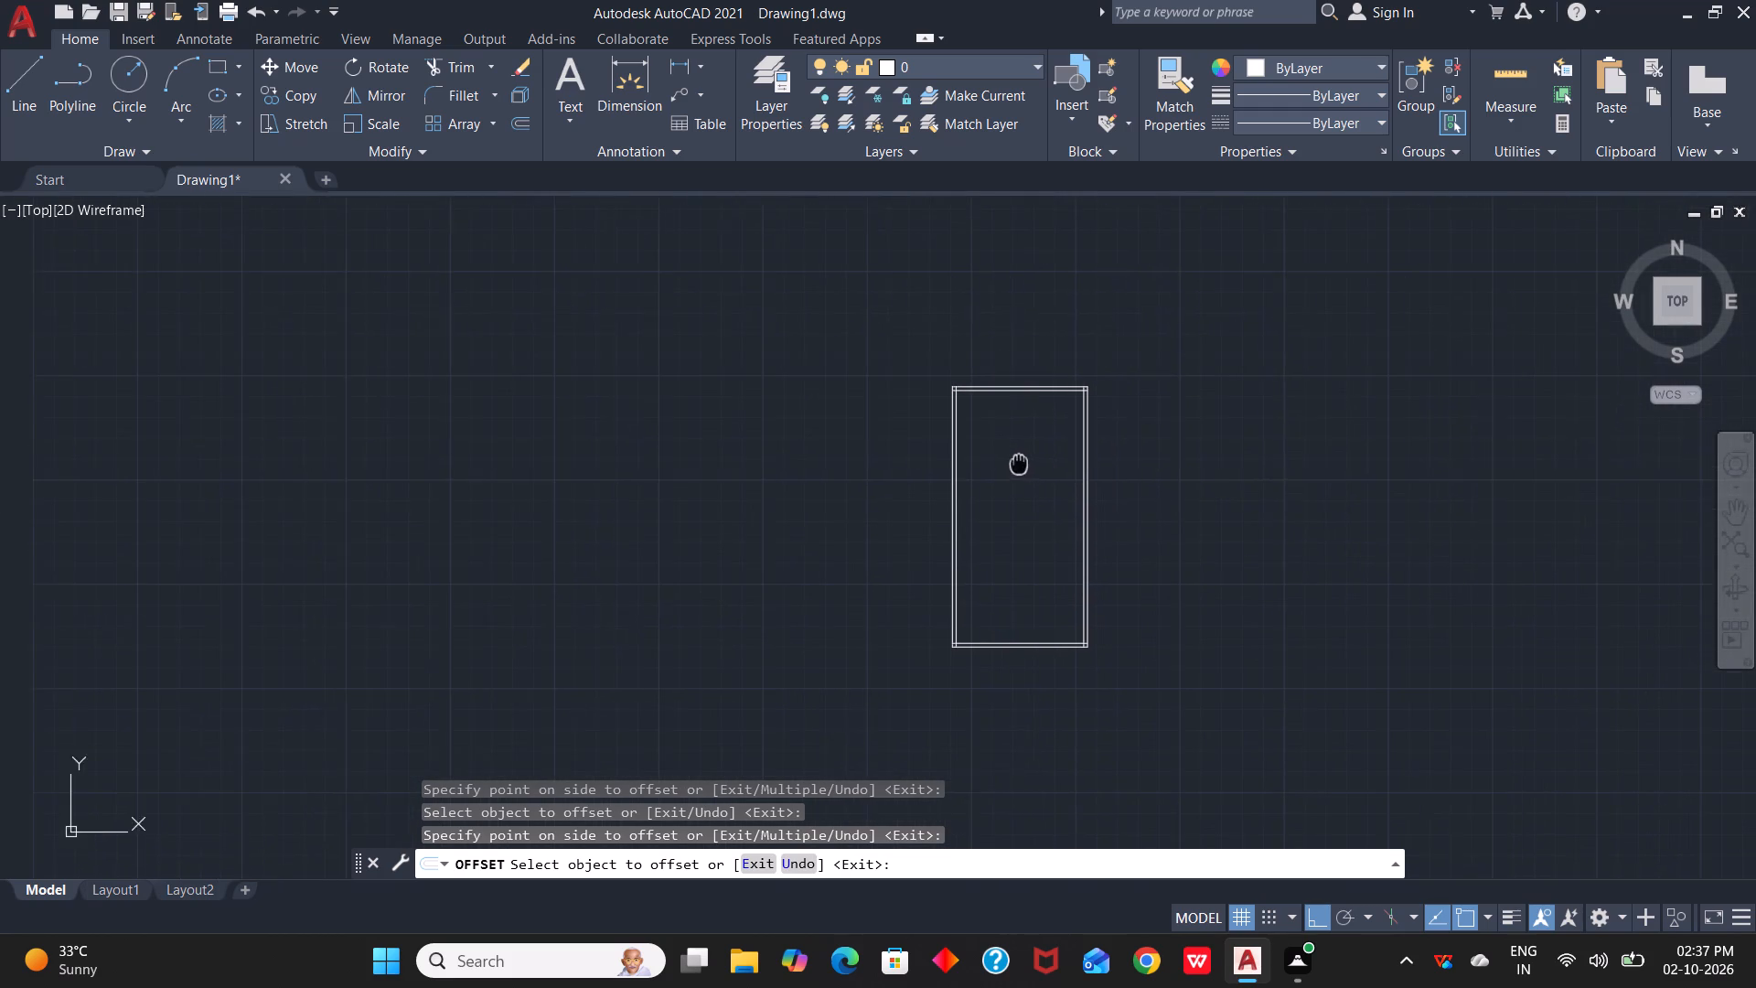
middle_click_drag(1019, 464, 1014, 467)
scroll(1012, 467, "up", 1)
middle_click_drag(1012, 467, 1061, 435)
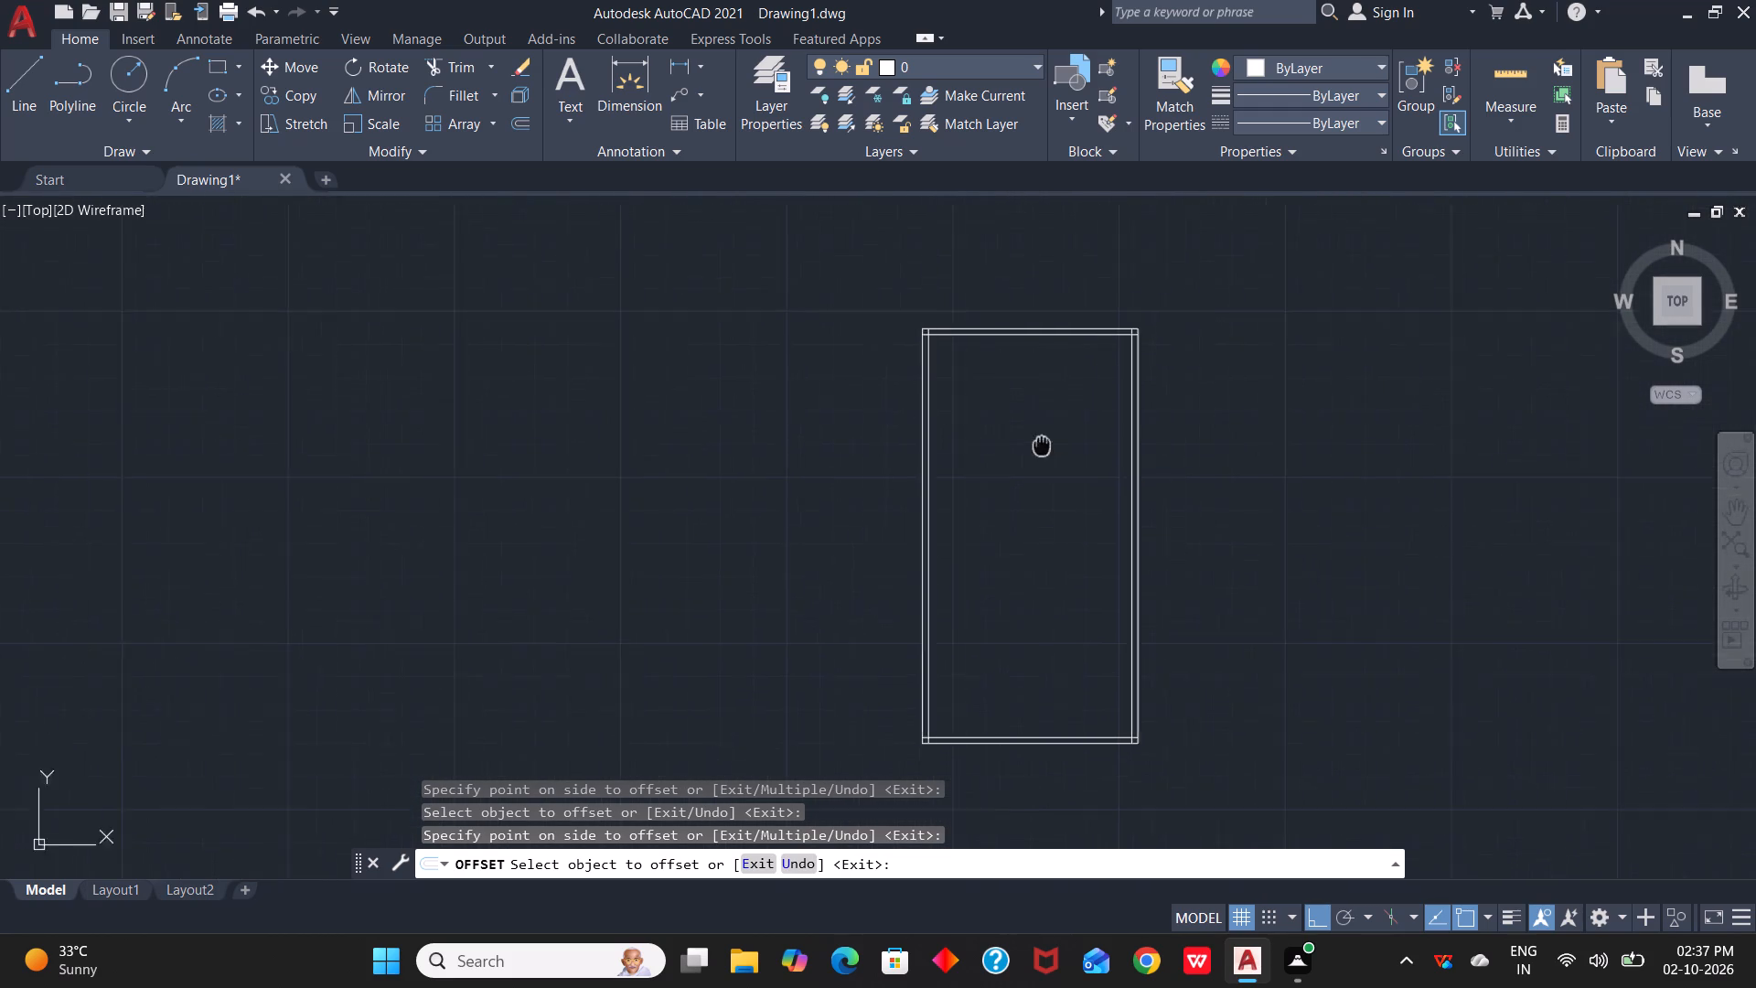
middle_click_drag(1061, 435, 1110, 422)
key("Escape")
key("Escape")
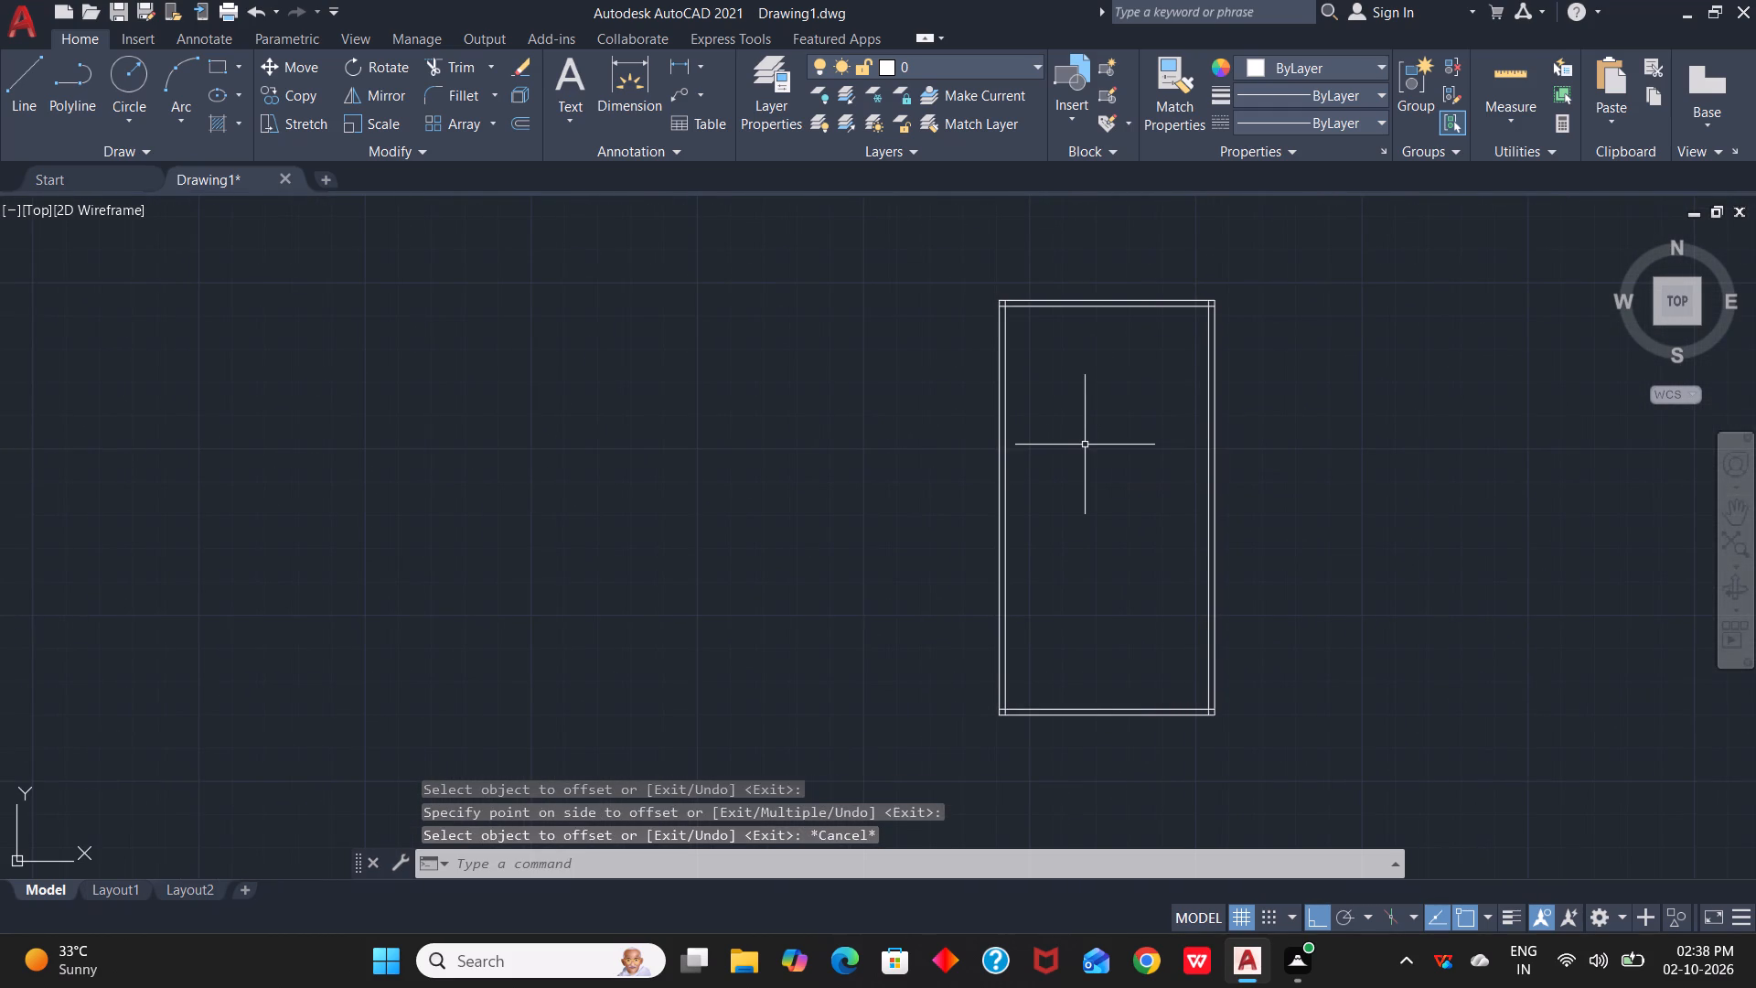
Offset the inner line of the top wall 10'10" downward into the plan.
type("o")
key("space")
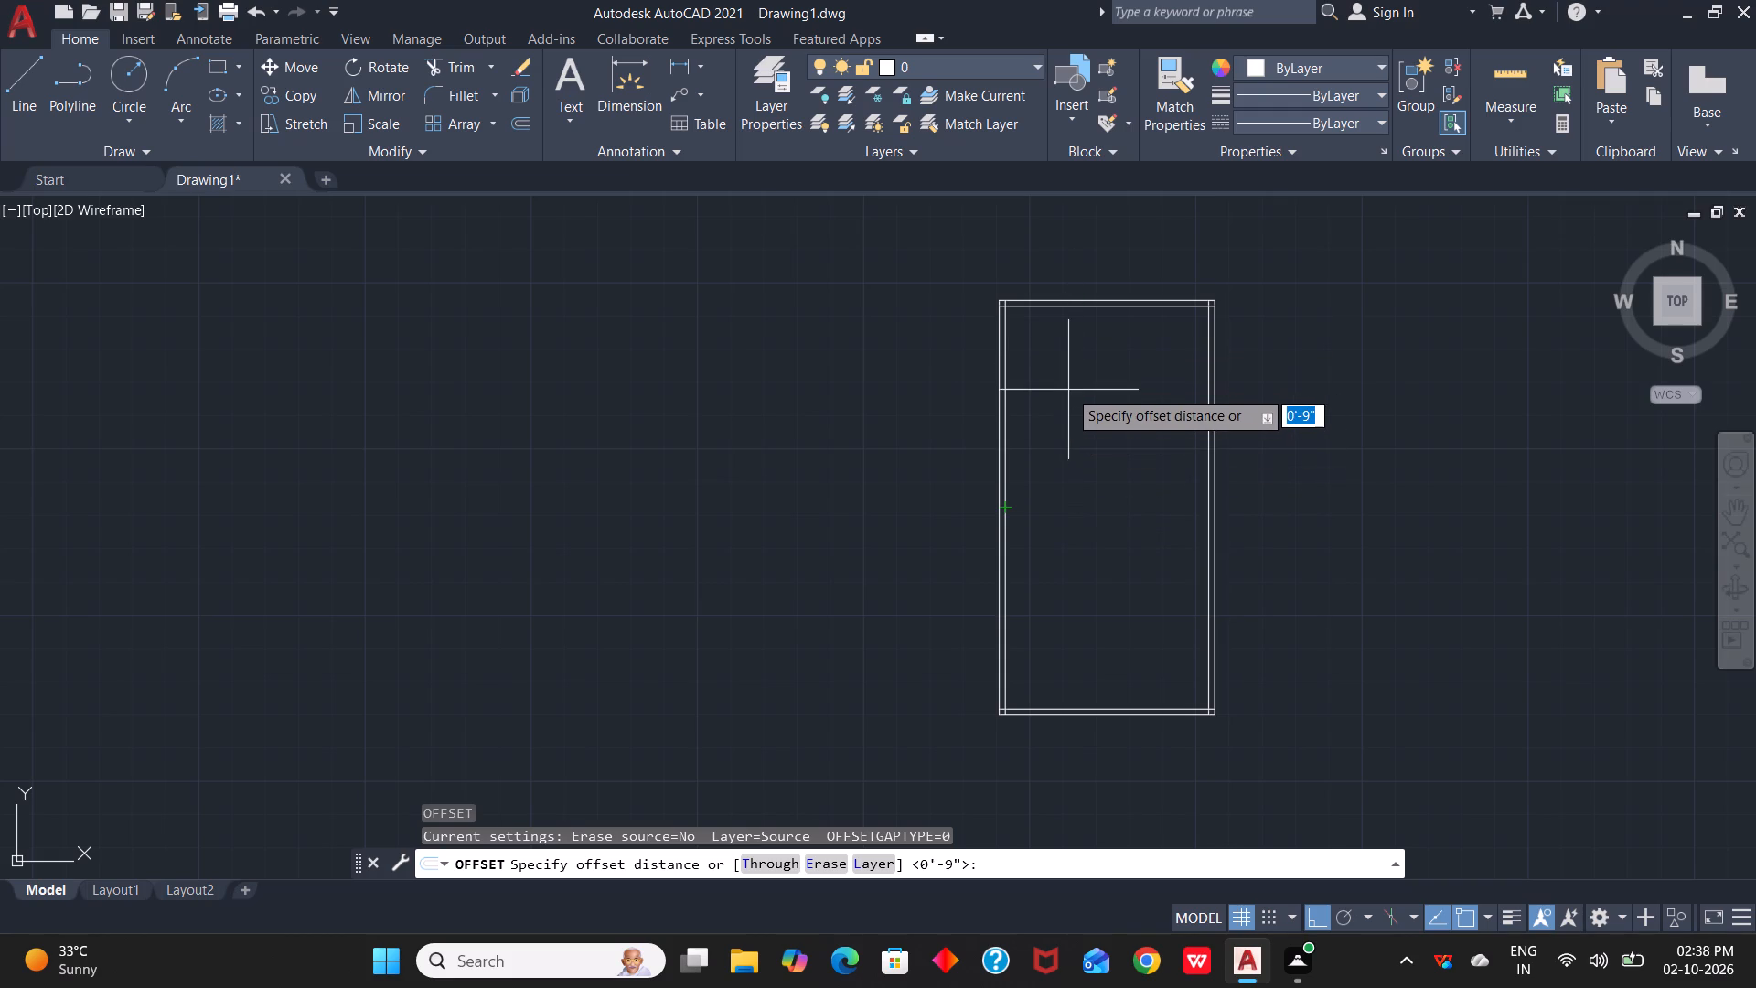
type("10'10\"")
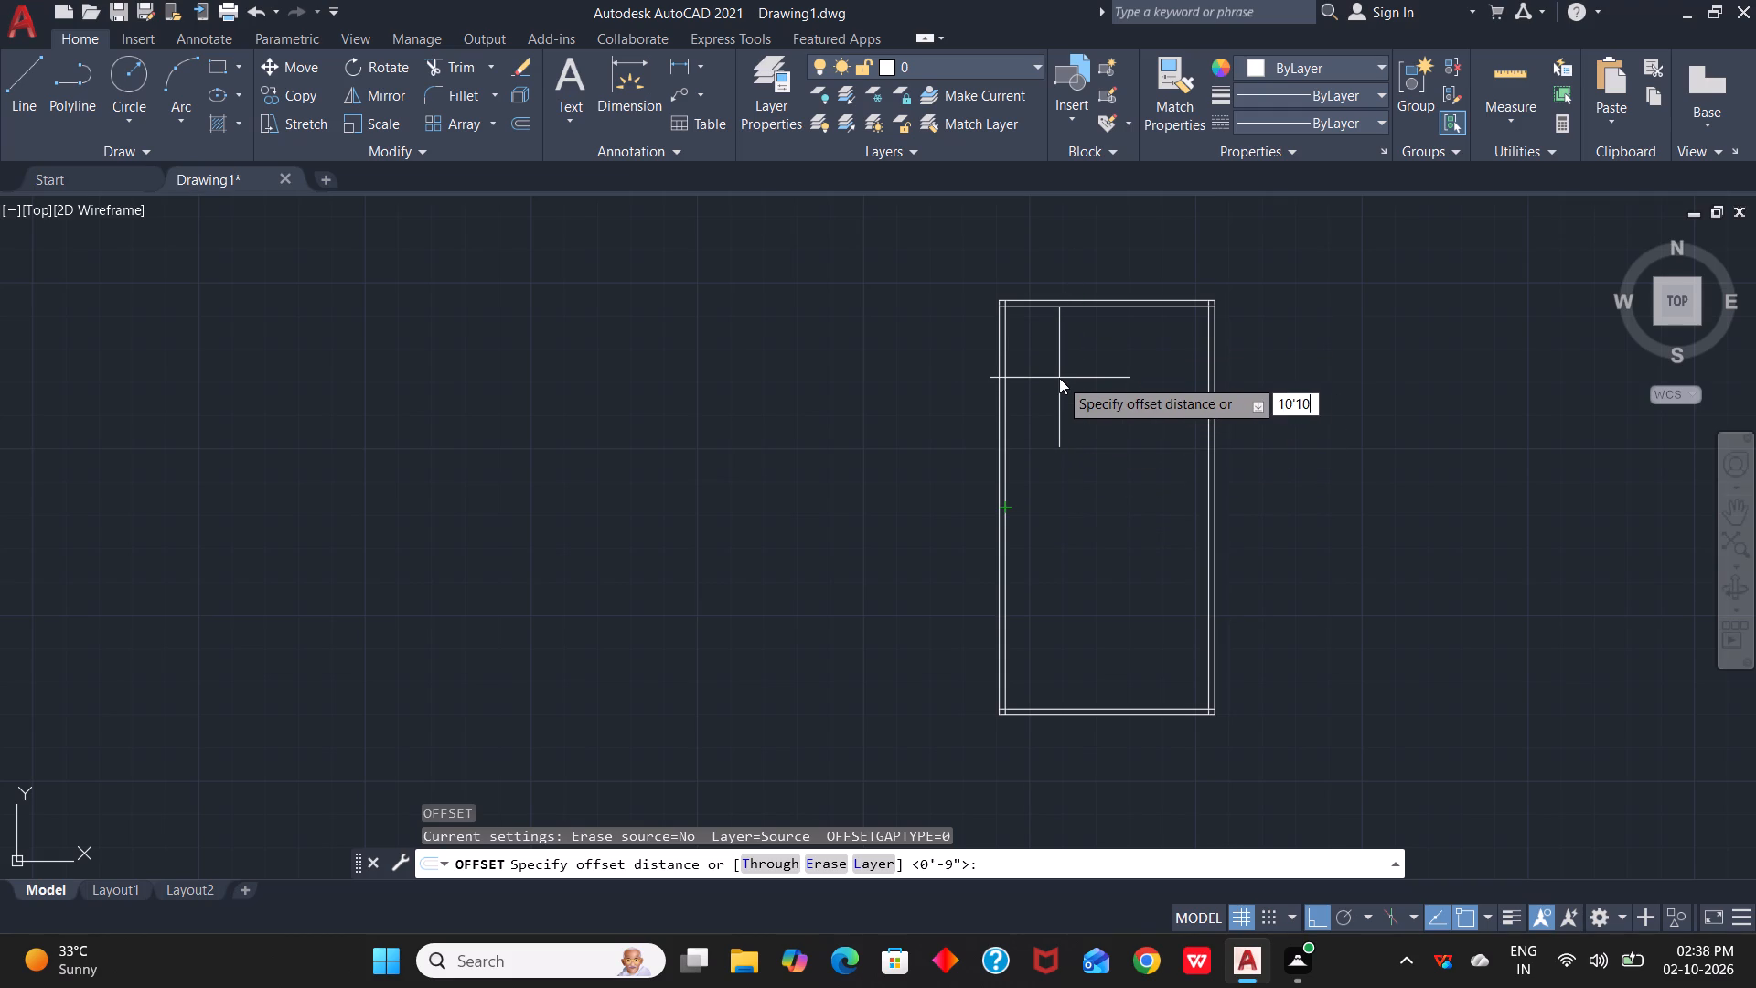
key("Return")
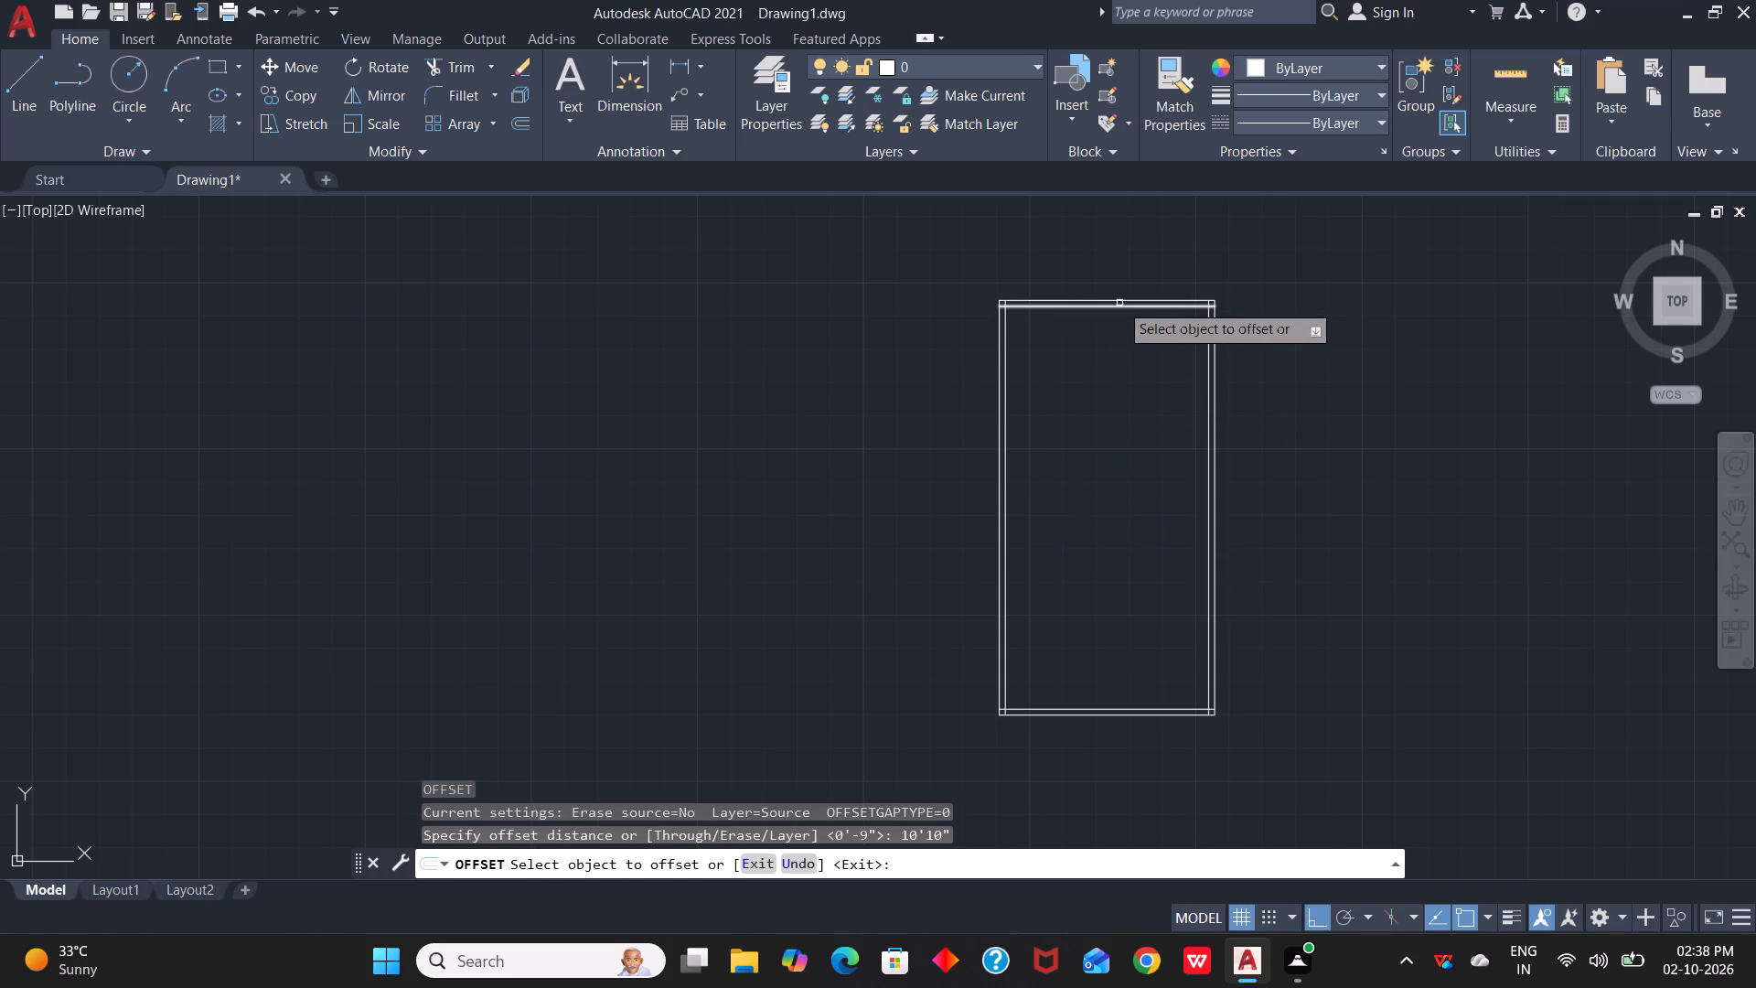
left_click(1119, 307)
left_click(1131, 365)
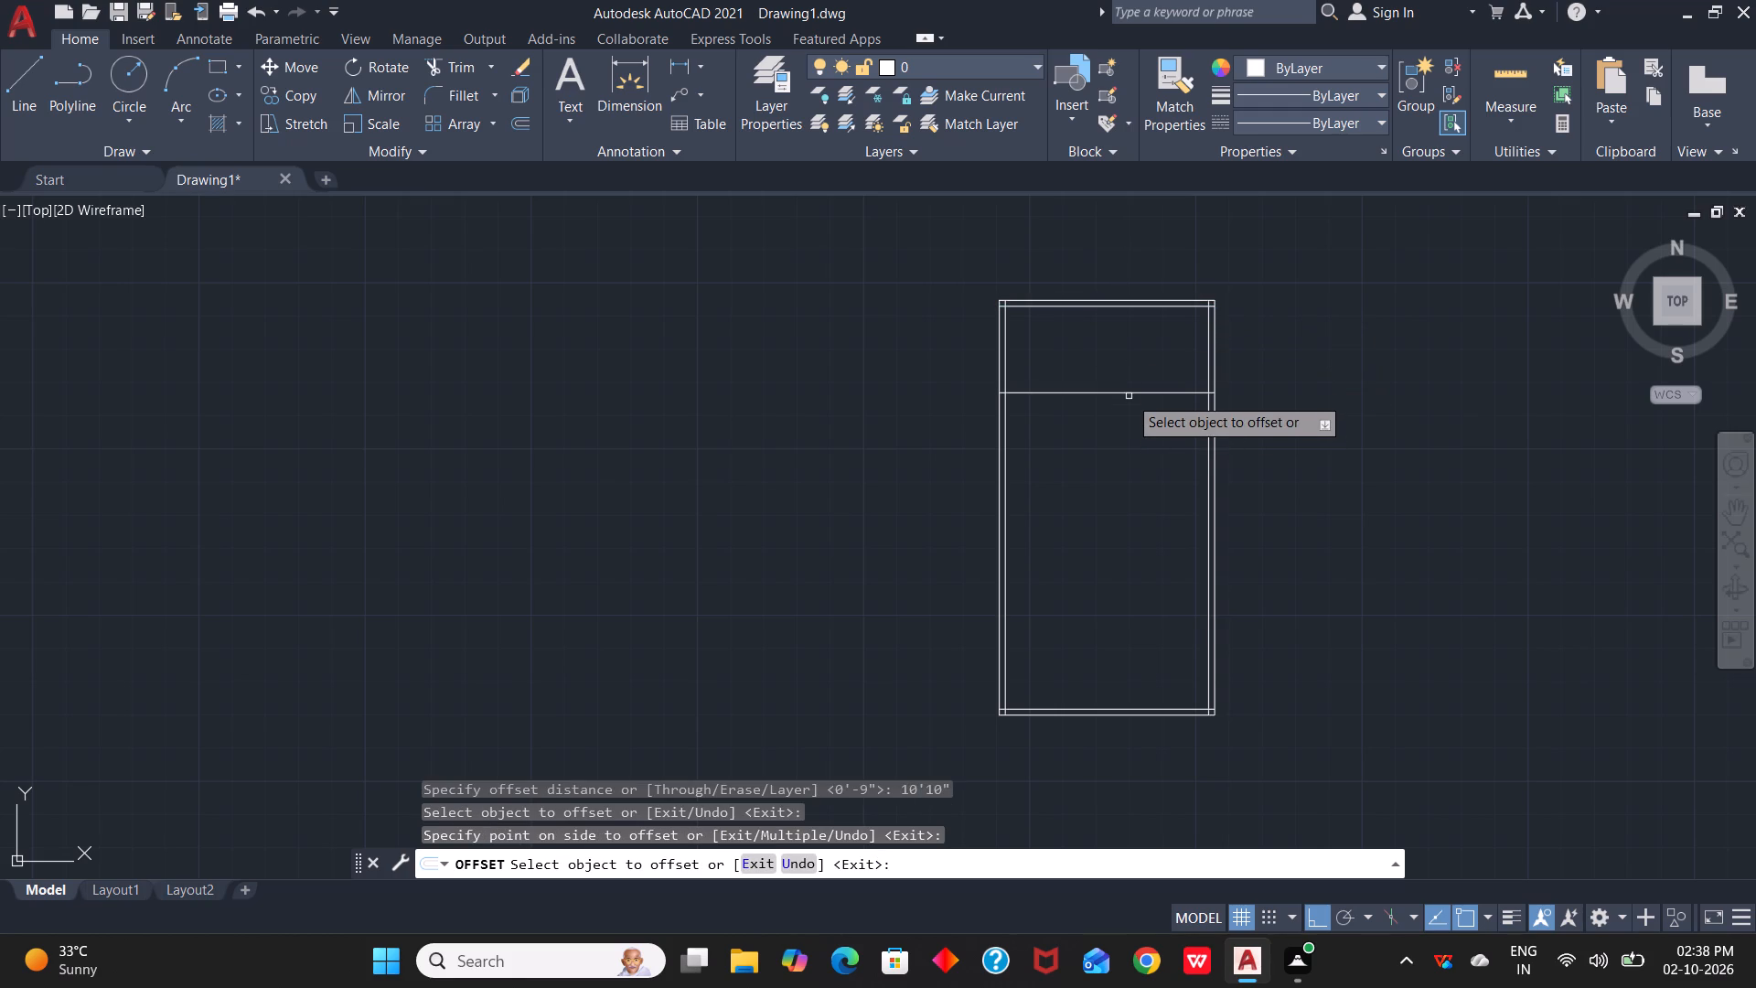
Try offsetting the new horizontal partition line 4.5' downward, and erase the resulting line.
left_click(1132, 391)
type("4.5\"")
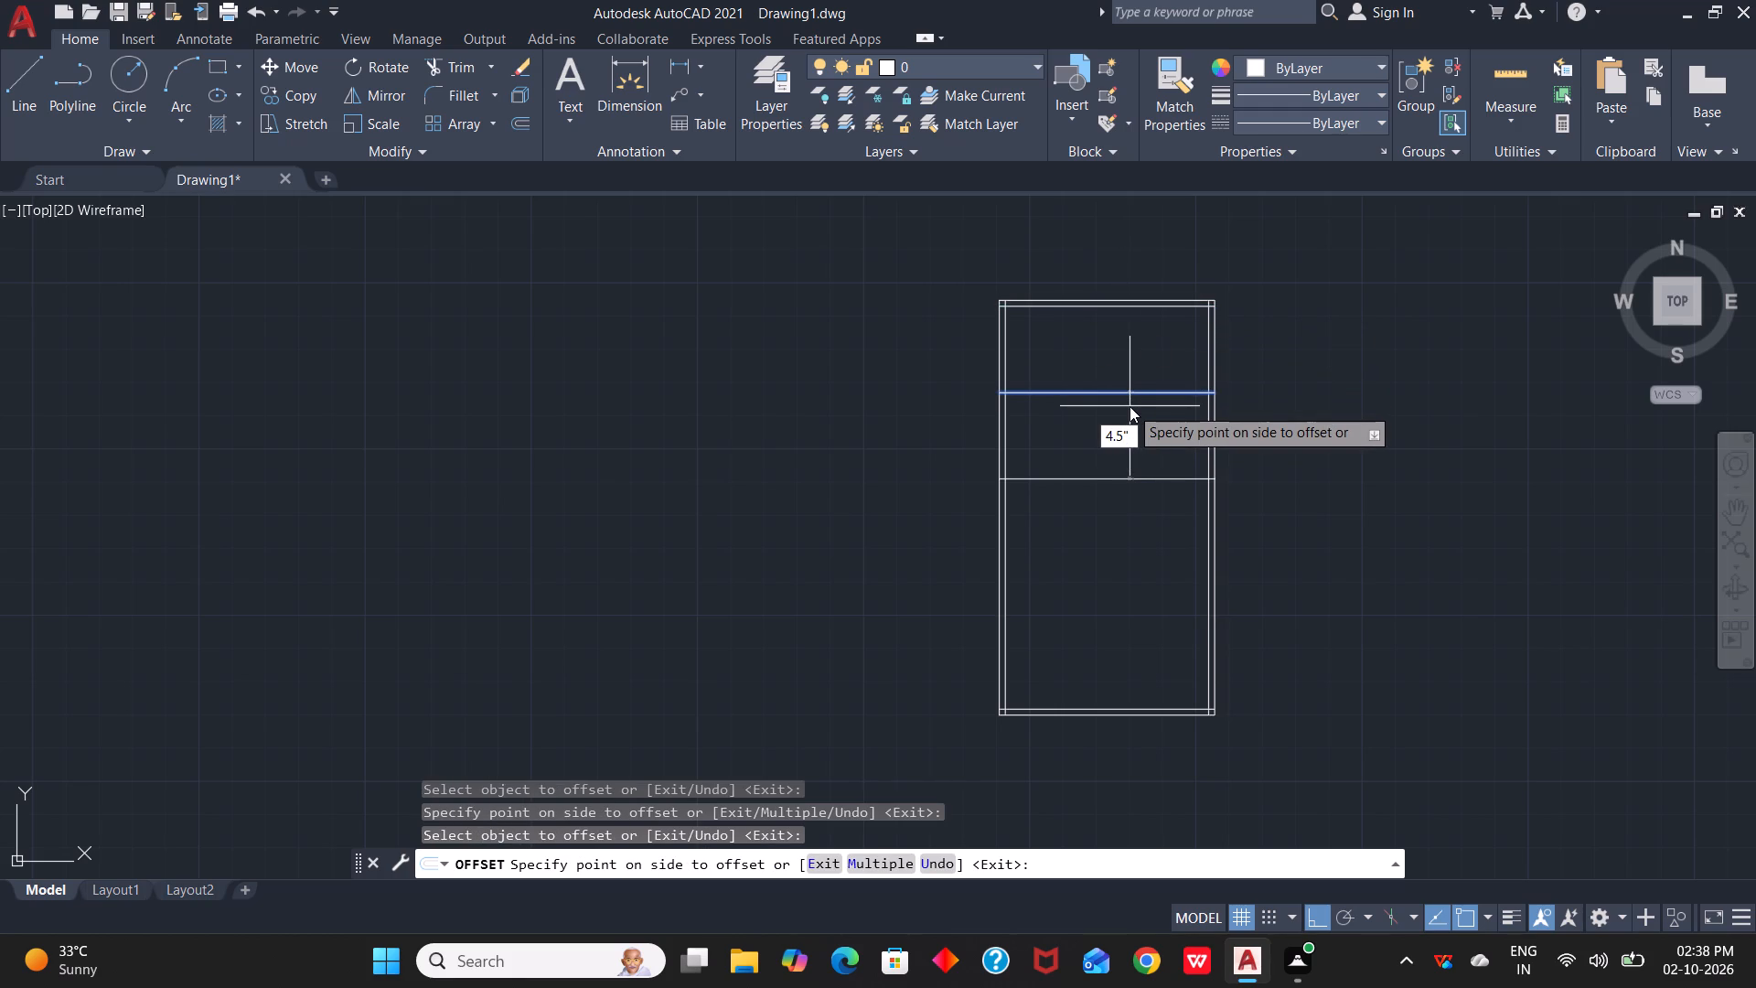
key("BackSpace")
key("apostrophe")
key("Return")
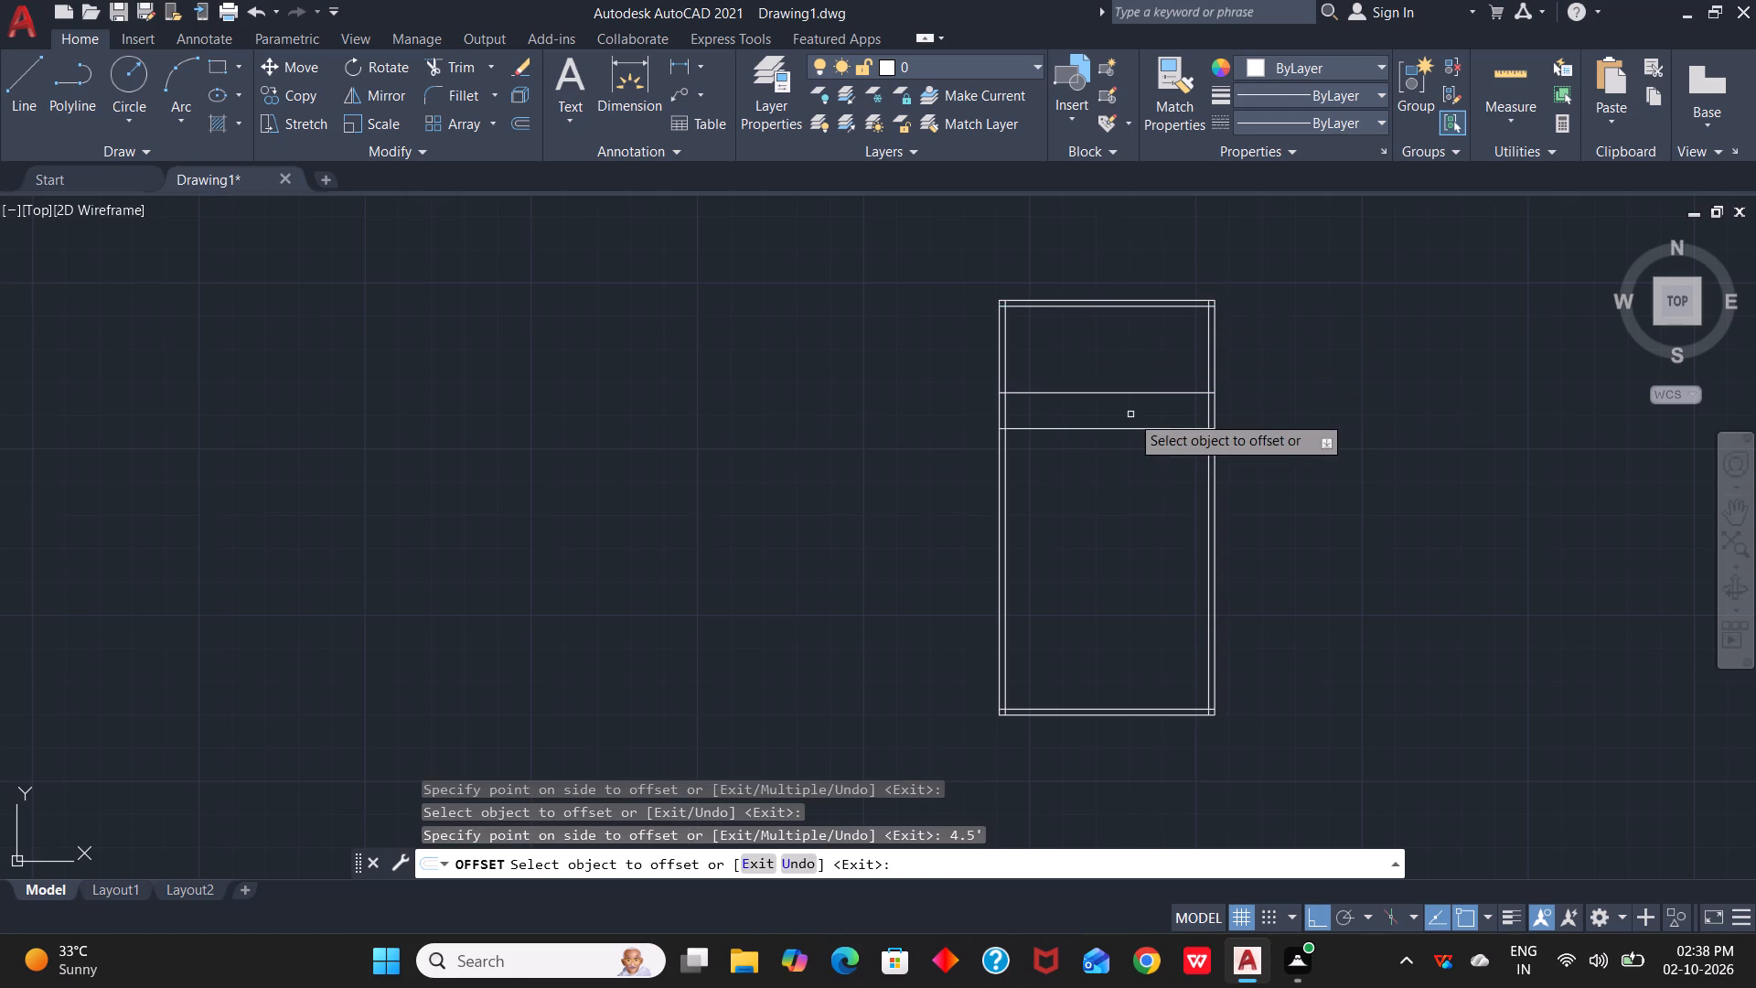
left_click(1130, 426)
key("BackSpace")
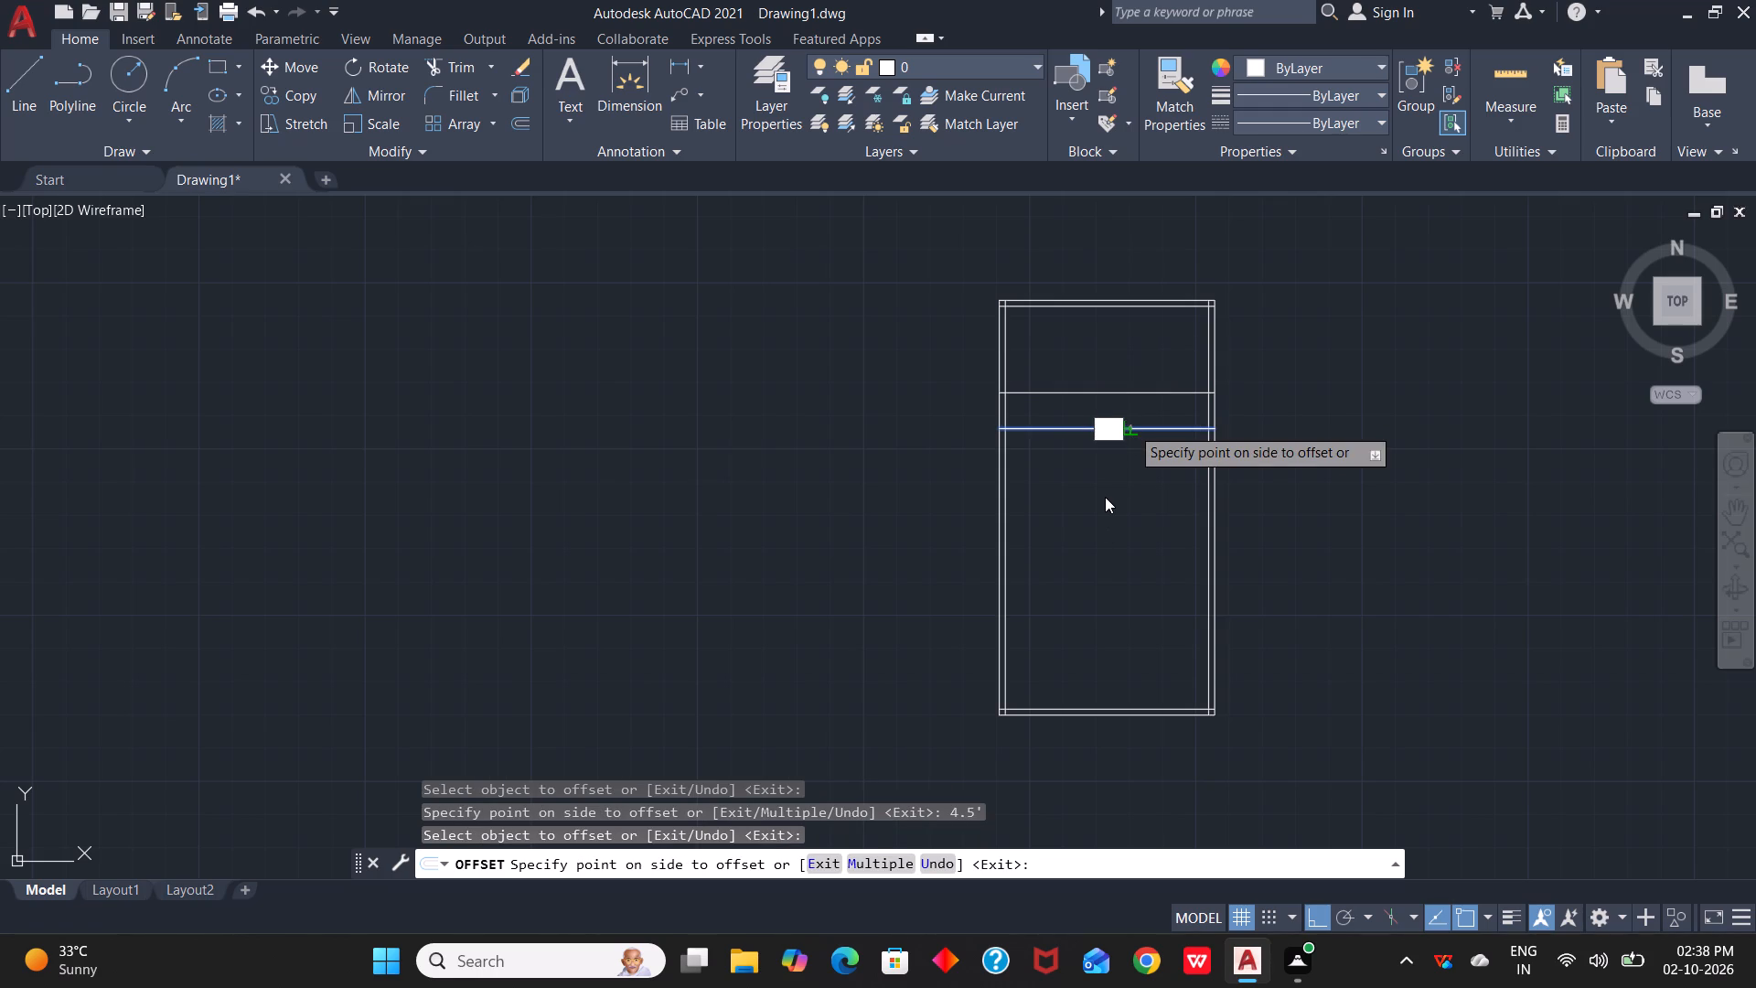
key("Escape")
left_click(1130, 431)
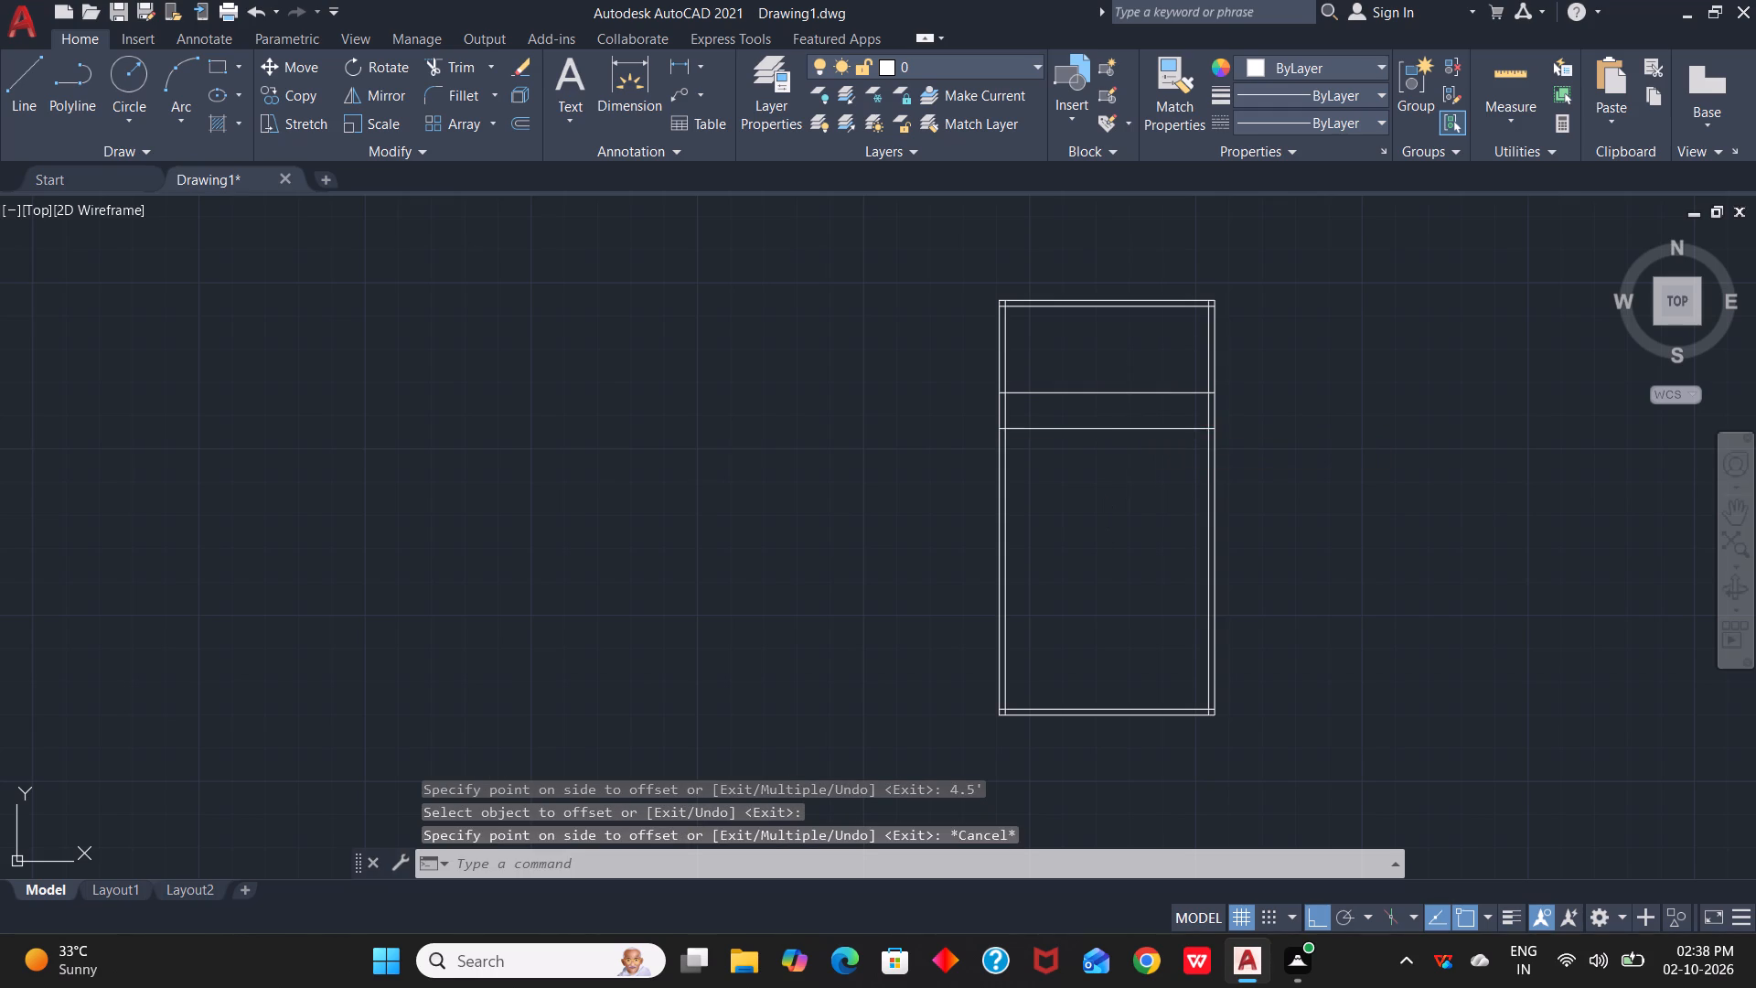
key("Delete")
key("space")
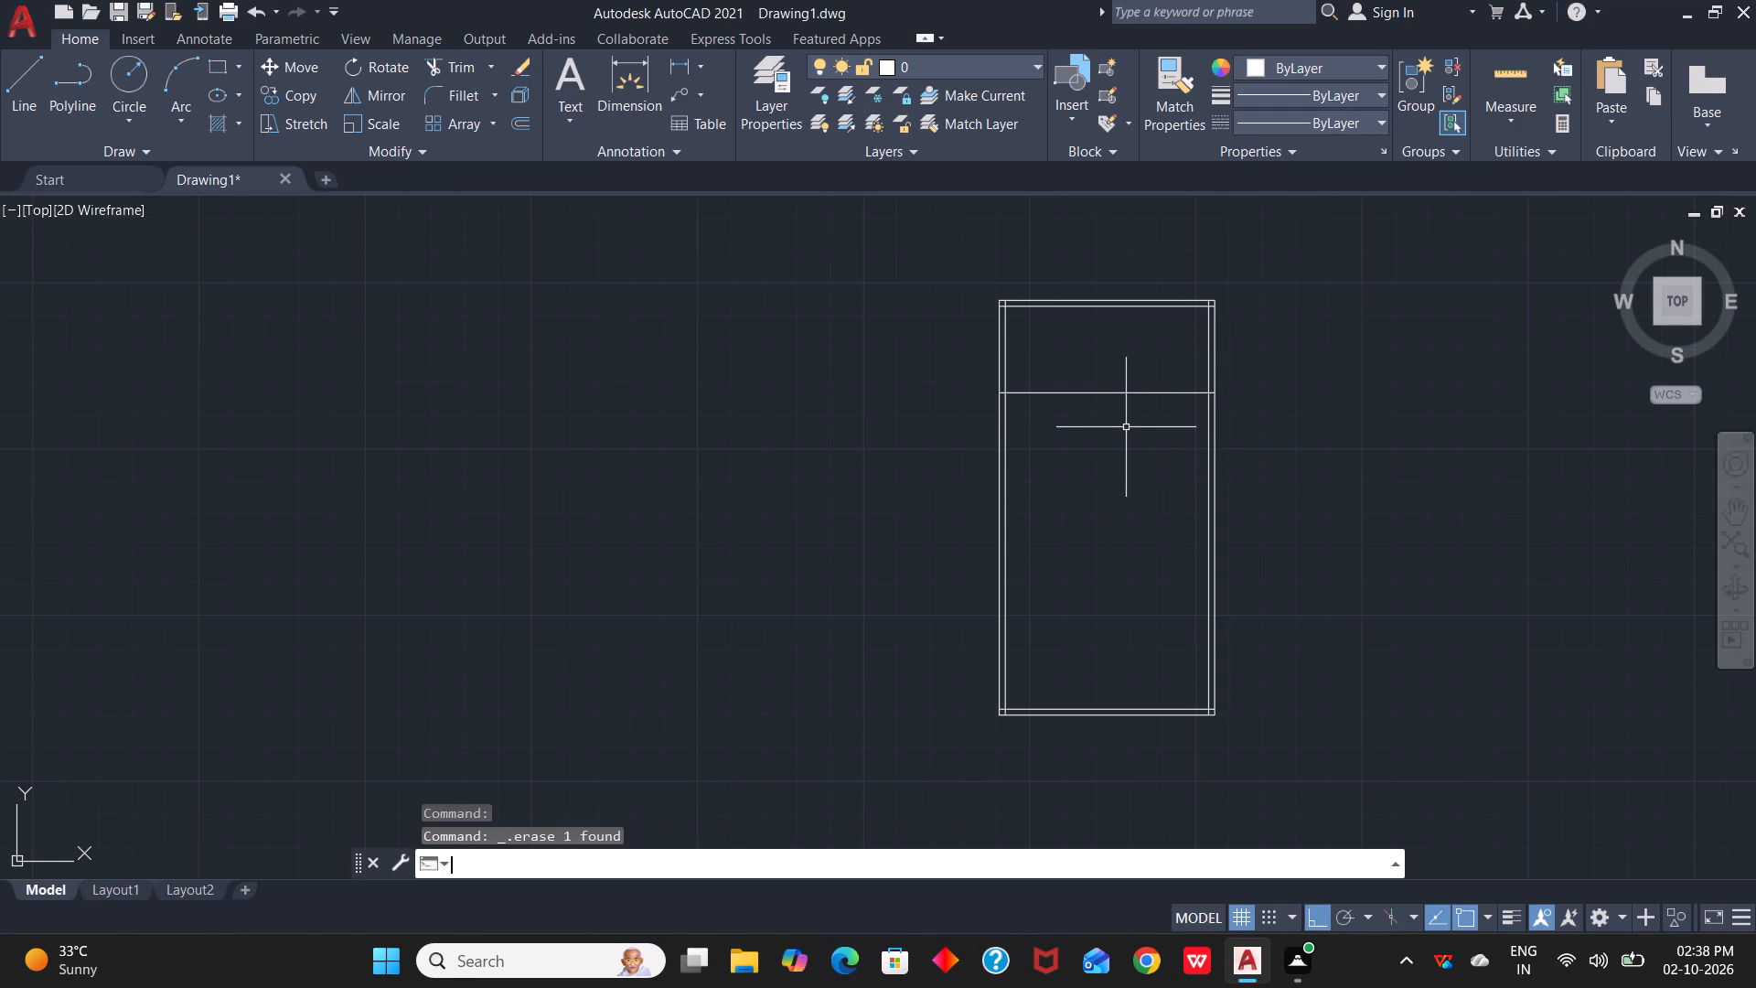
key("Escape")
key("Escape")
Offset the horizontal partition line 4.5" downward to form the partition's second face.
key("0")
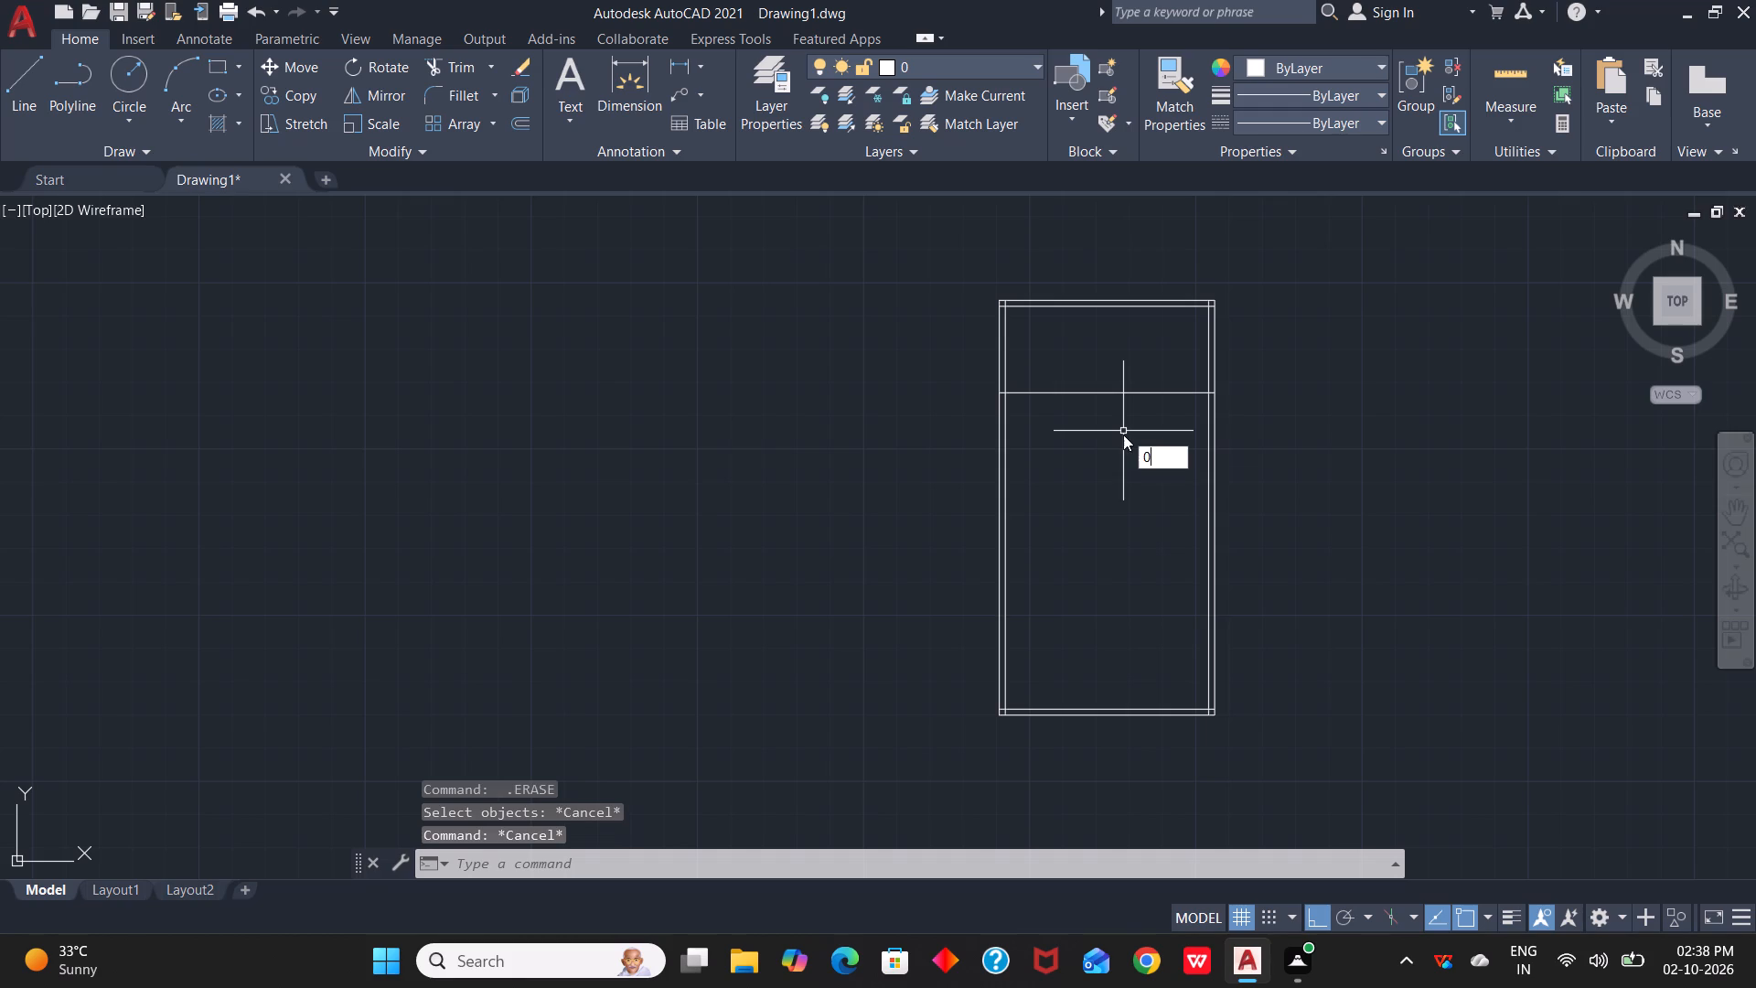
key("Escape")
key("o")
key("space")
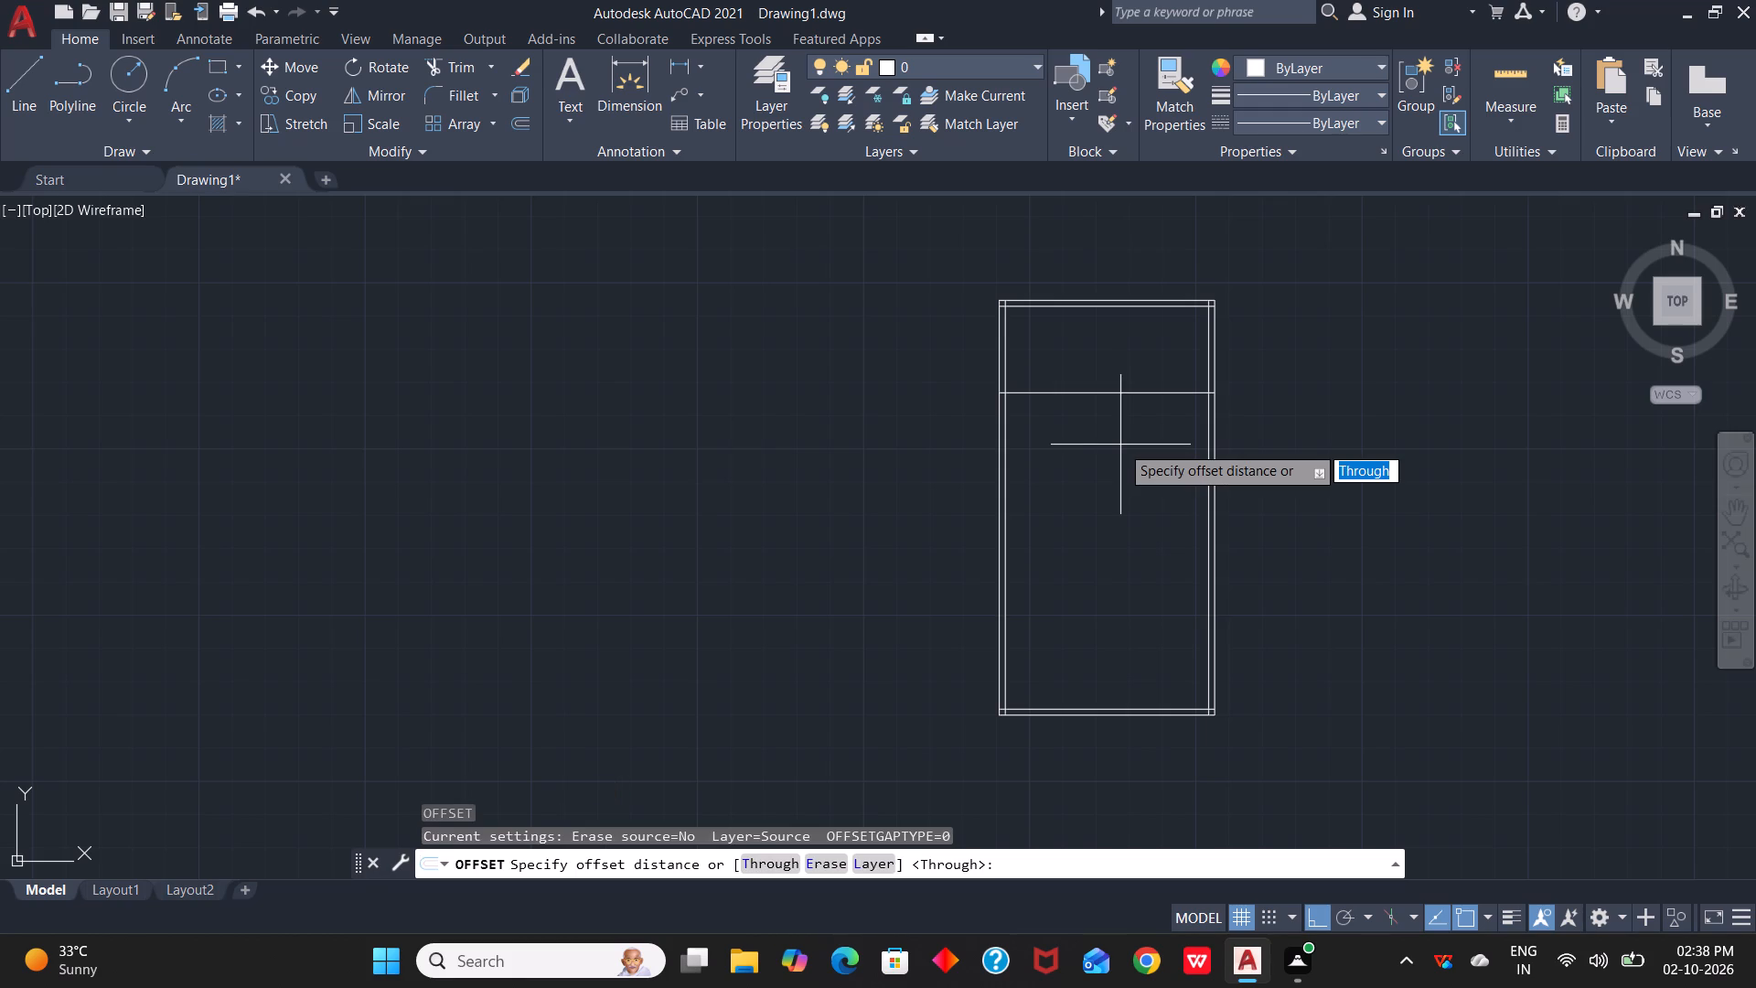
type("4.5'")
key("space")
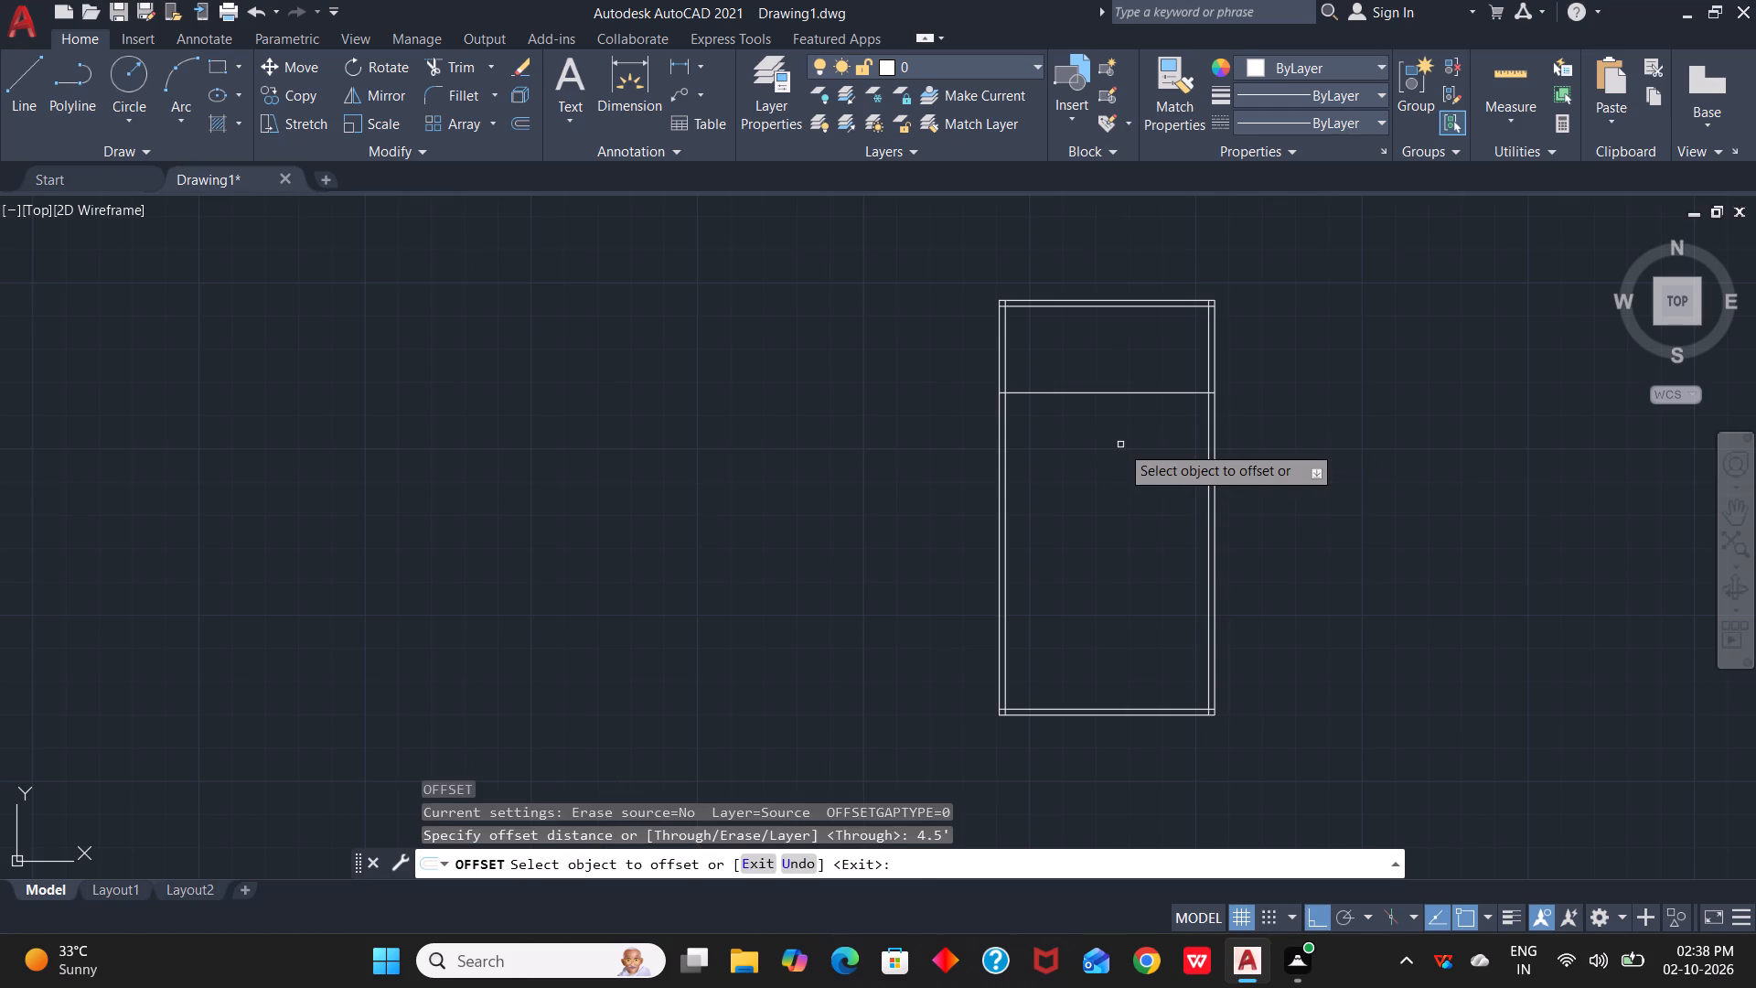
left_click(1109, 393)
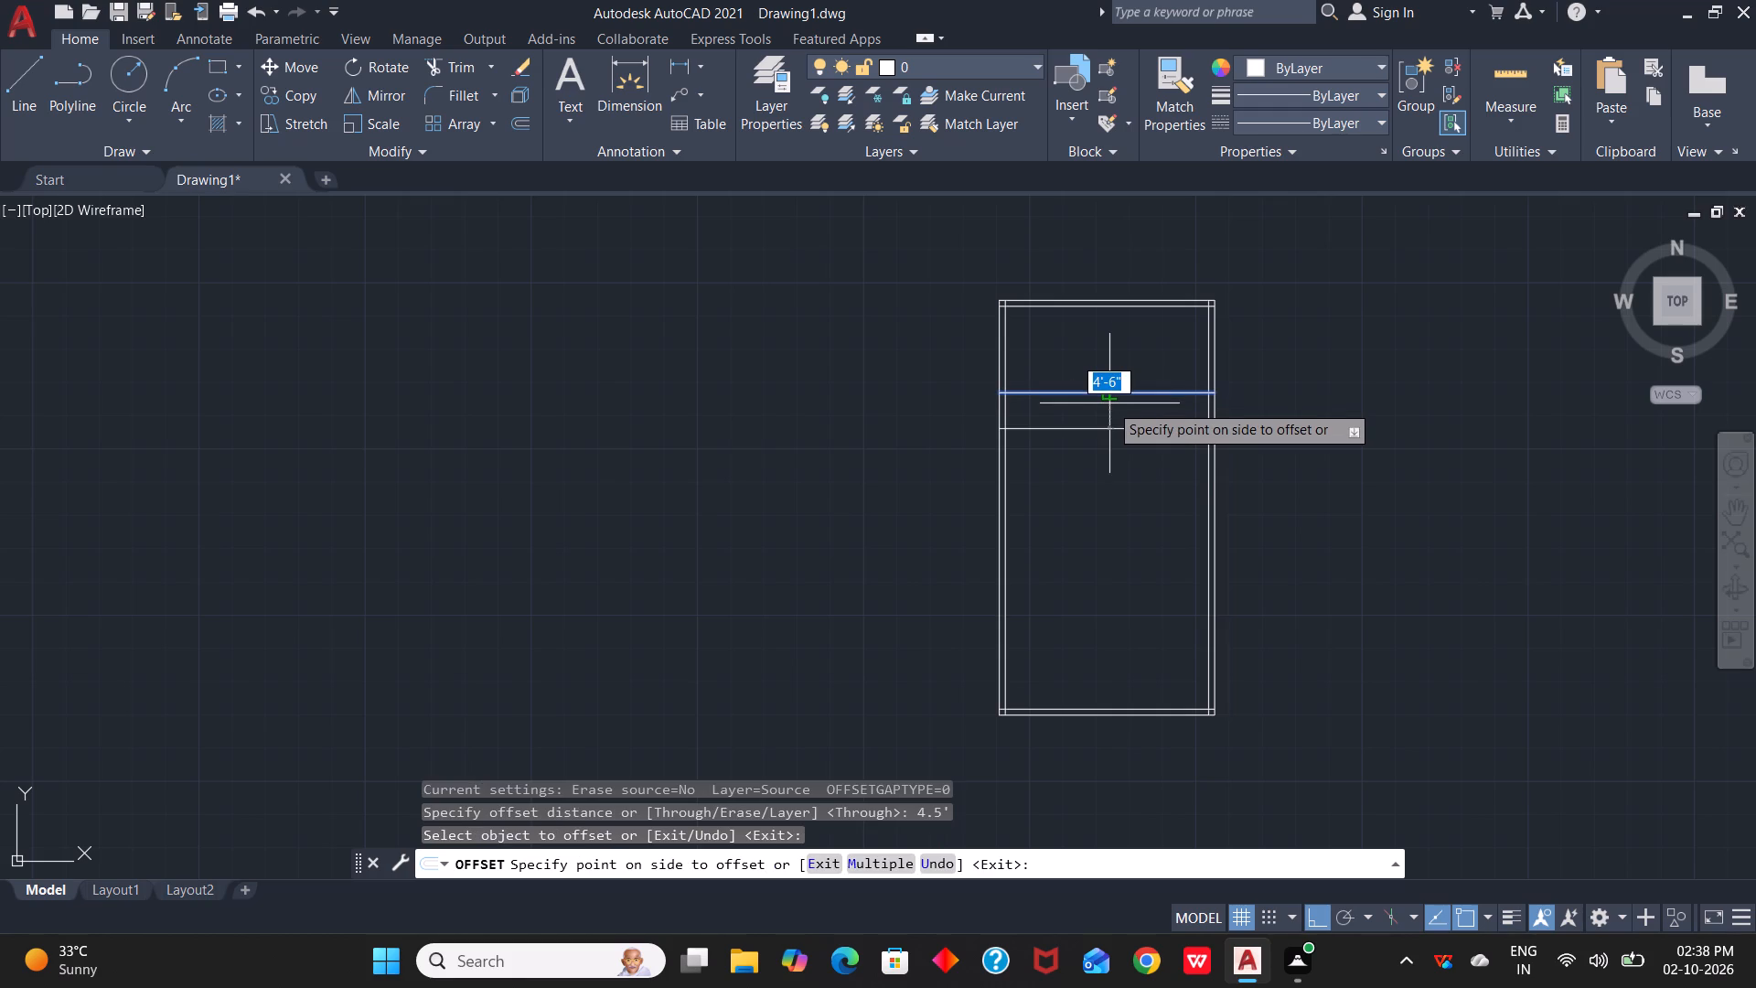
type("4.")
key("shift+quotedbl")
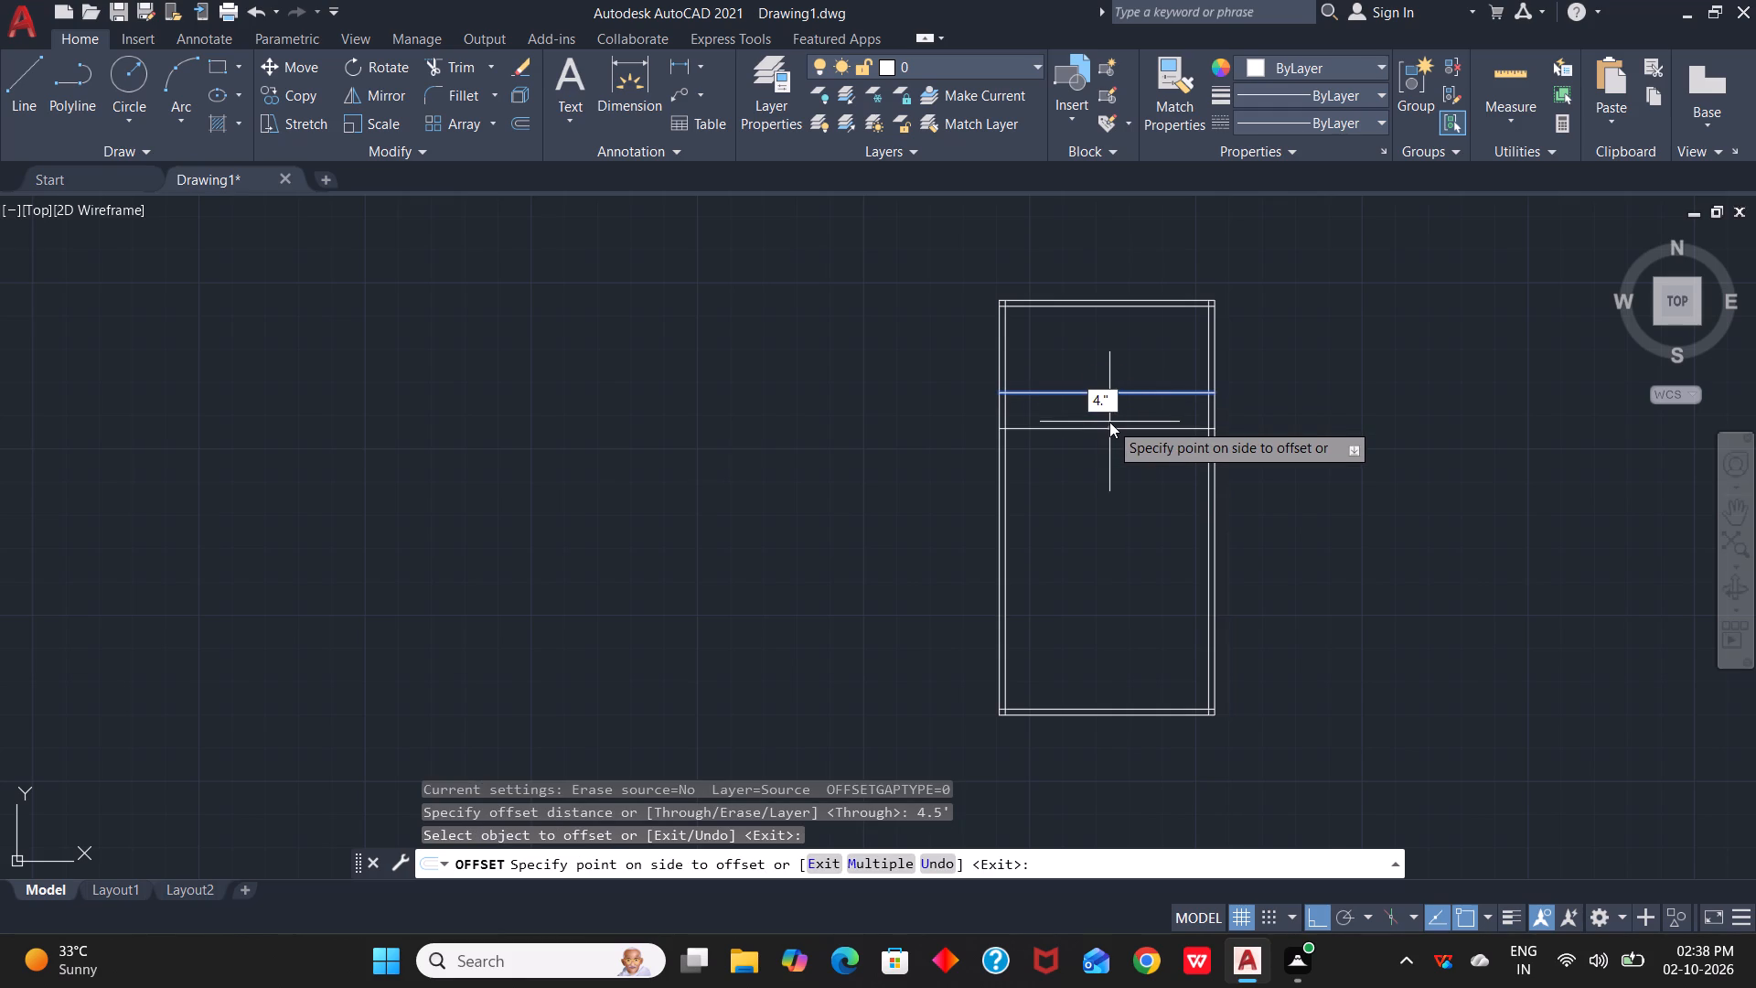
key("BackSpace")
type("5\"")
key("Return")
scroll(1117, 399, "up", 2)
middle_click_drag(1124, 419, 1159, 496)
scroll(1159, 496, "down", 1)
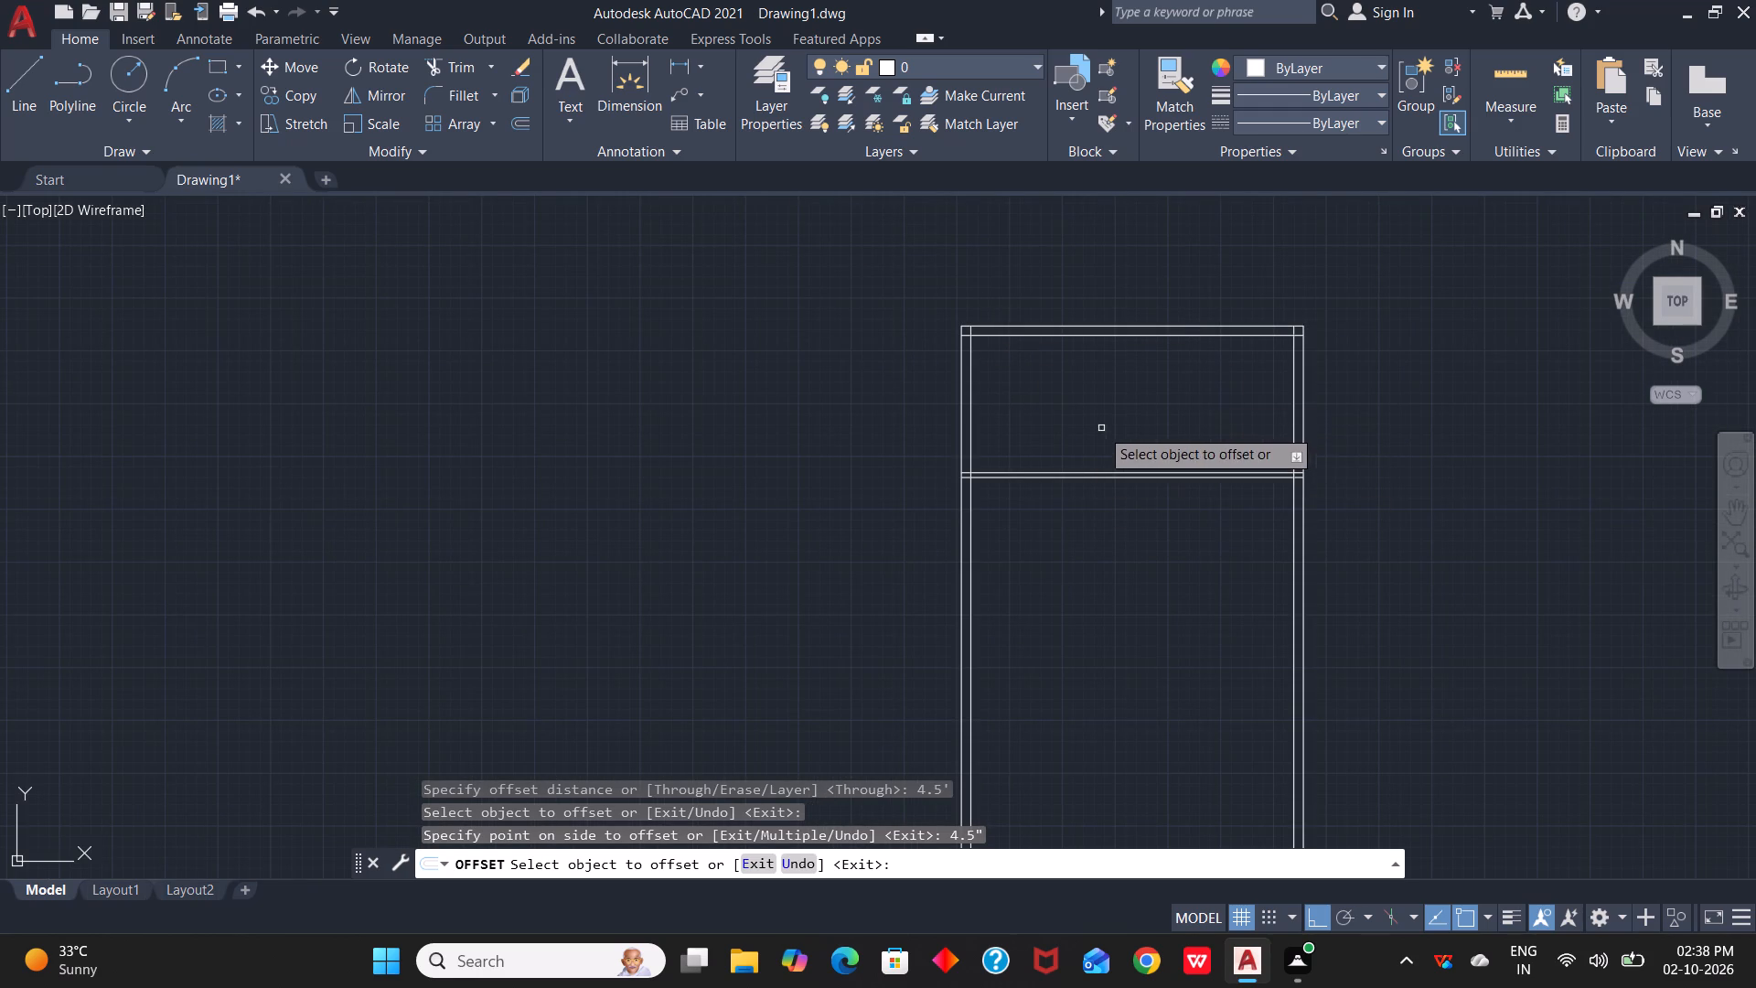
key("space")
Lay out a 4.5" thick vertical partition by offsetting the left wall's inner line 10' to the right, and the new line 4.5" further right.
key("space")
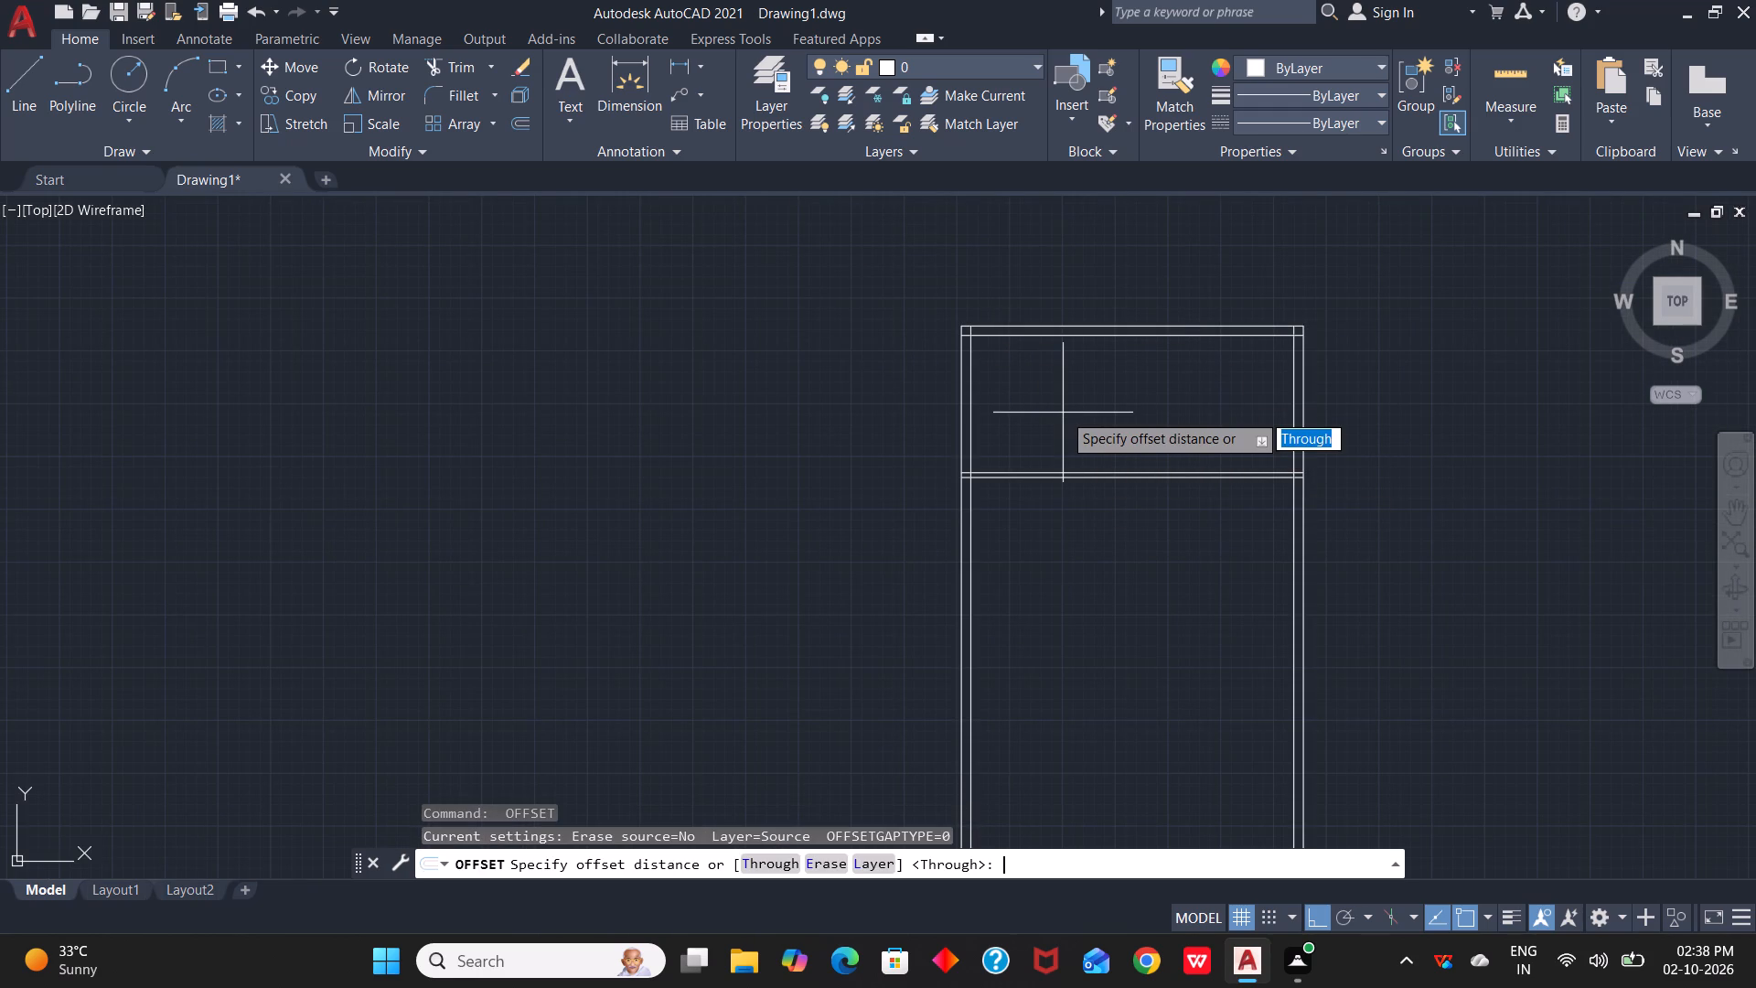
type("10'")
key("space")
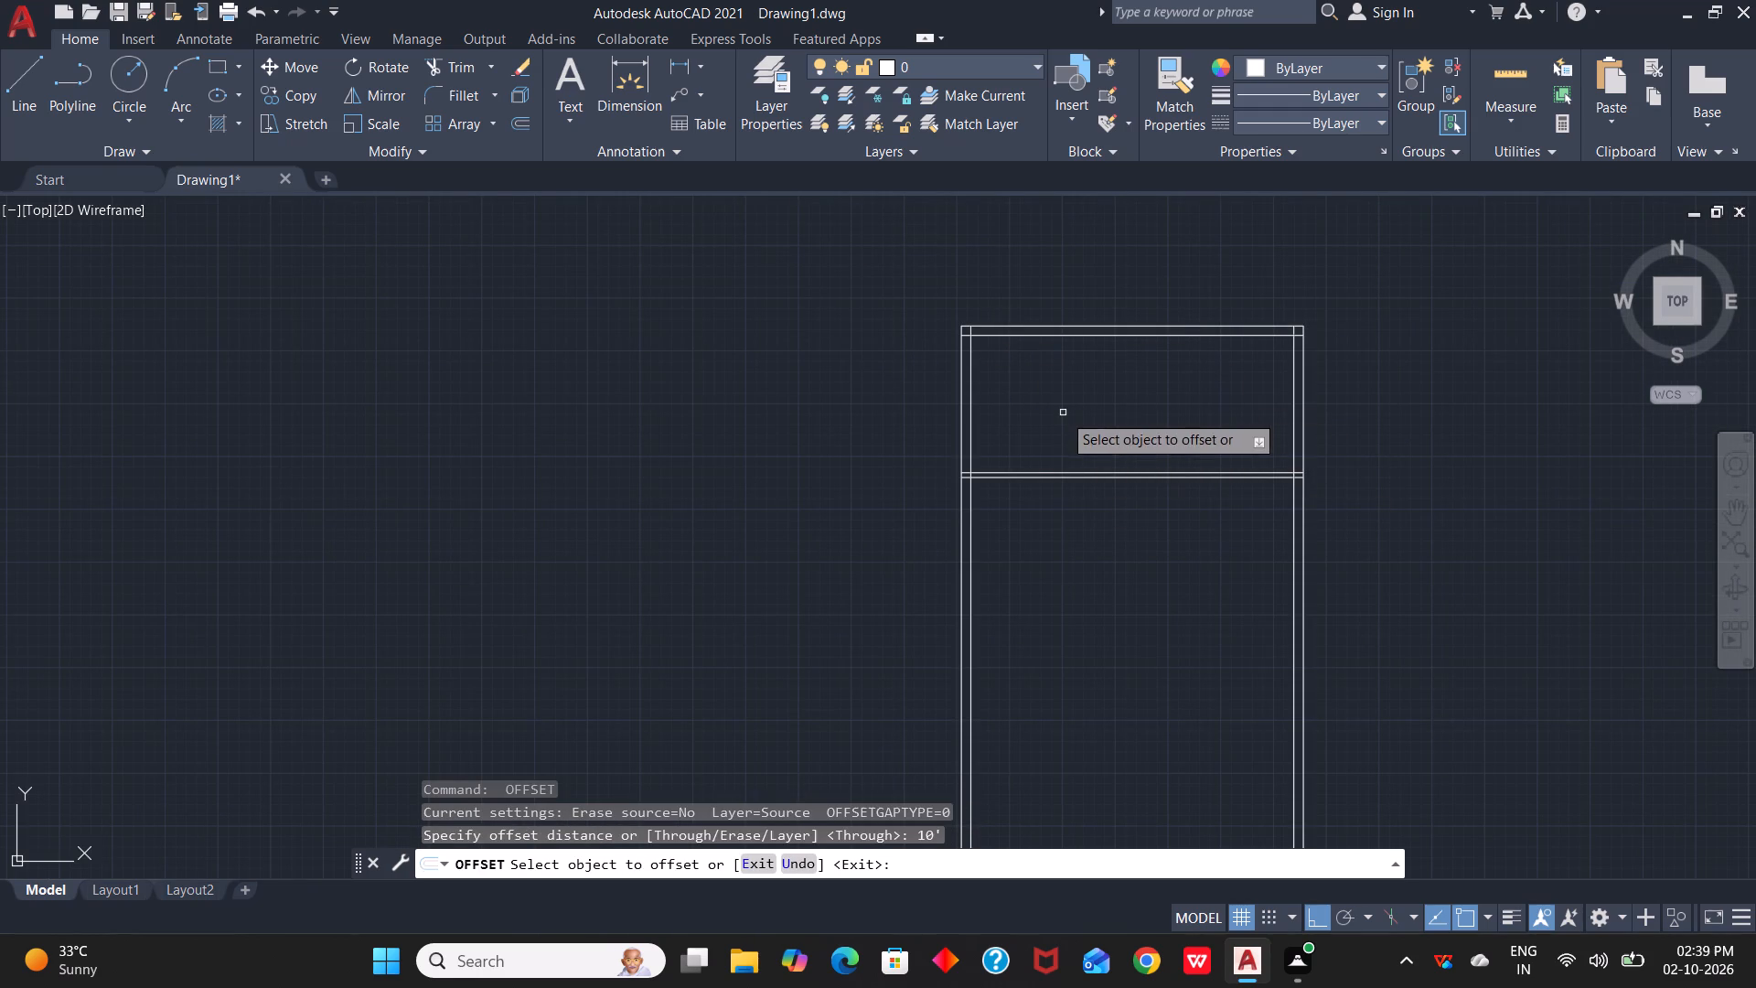
left_click(969, 422)
left_click(1081, 416)
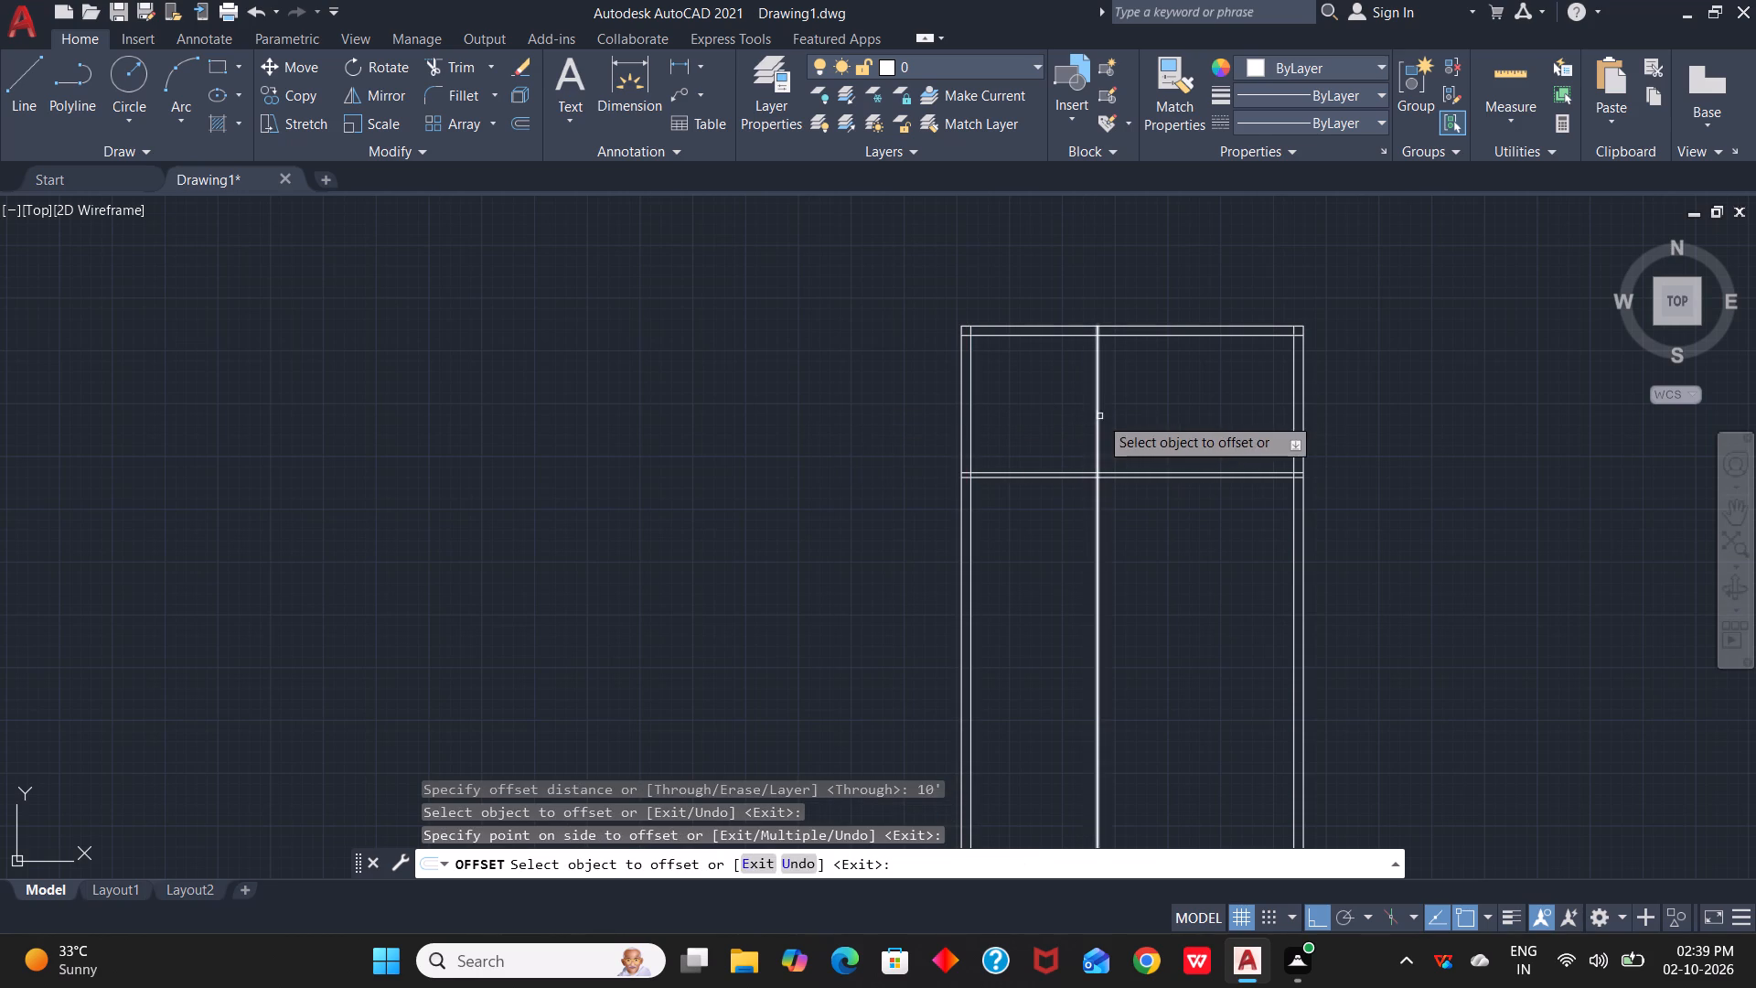
left_click(1099, 416)
type("4.5\"")
key("Return")
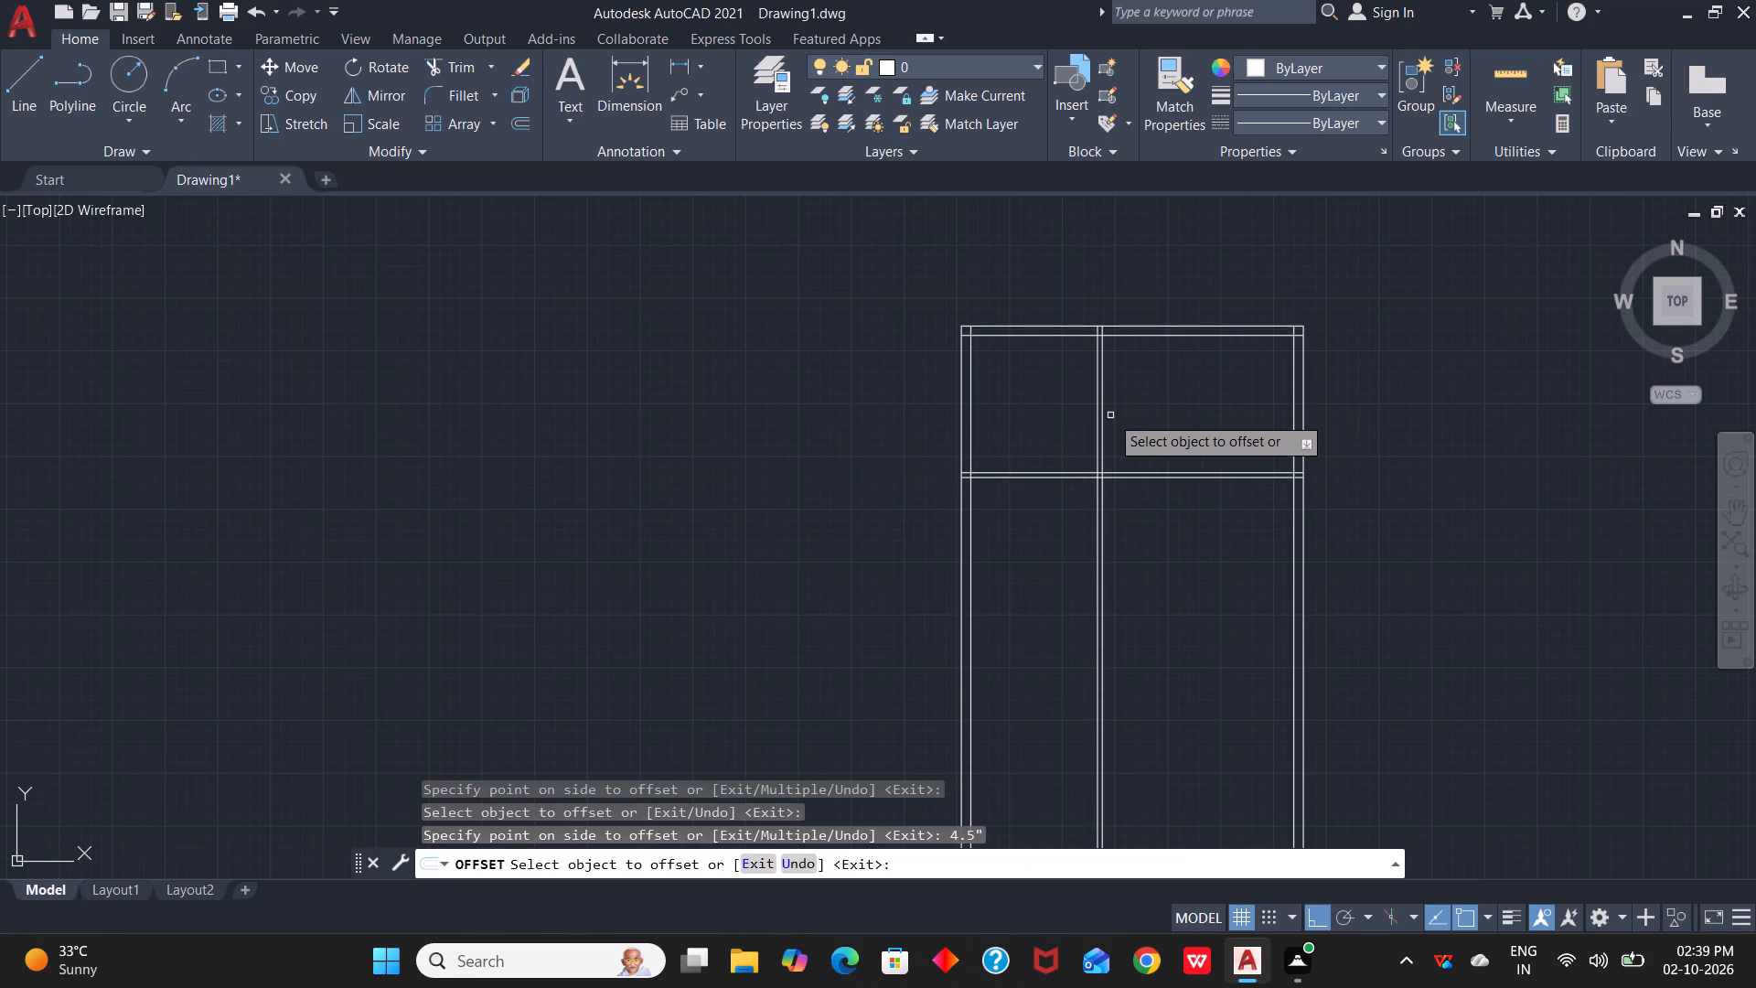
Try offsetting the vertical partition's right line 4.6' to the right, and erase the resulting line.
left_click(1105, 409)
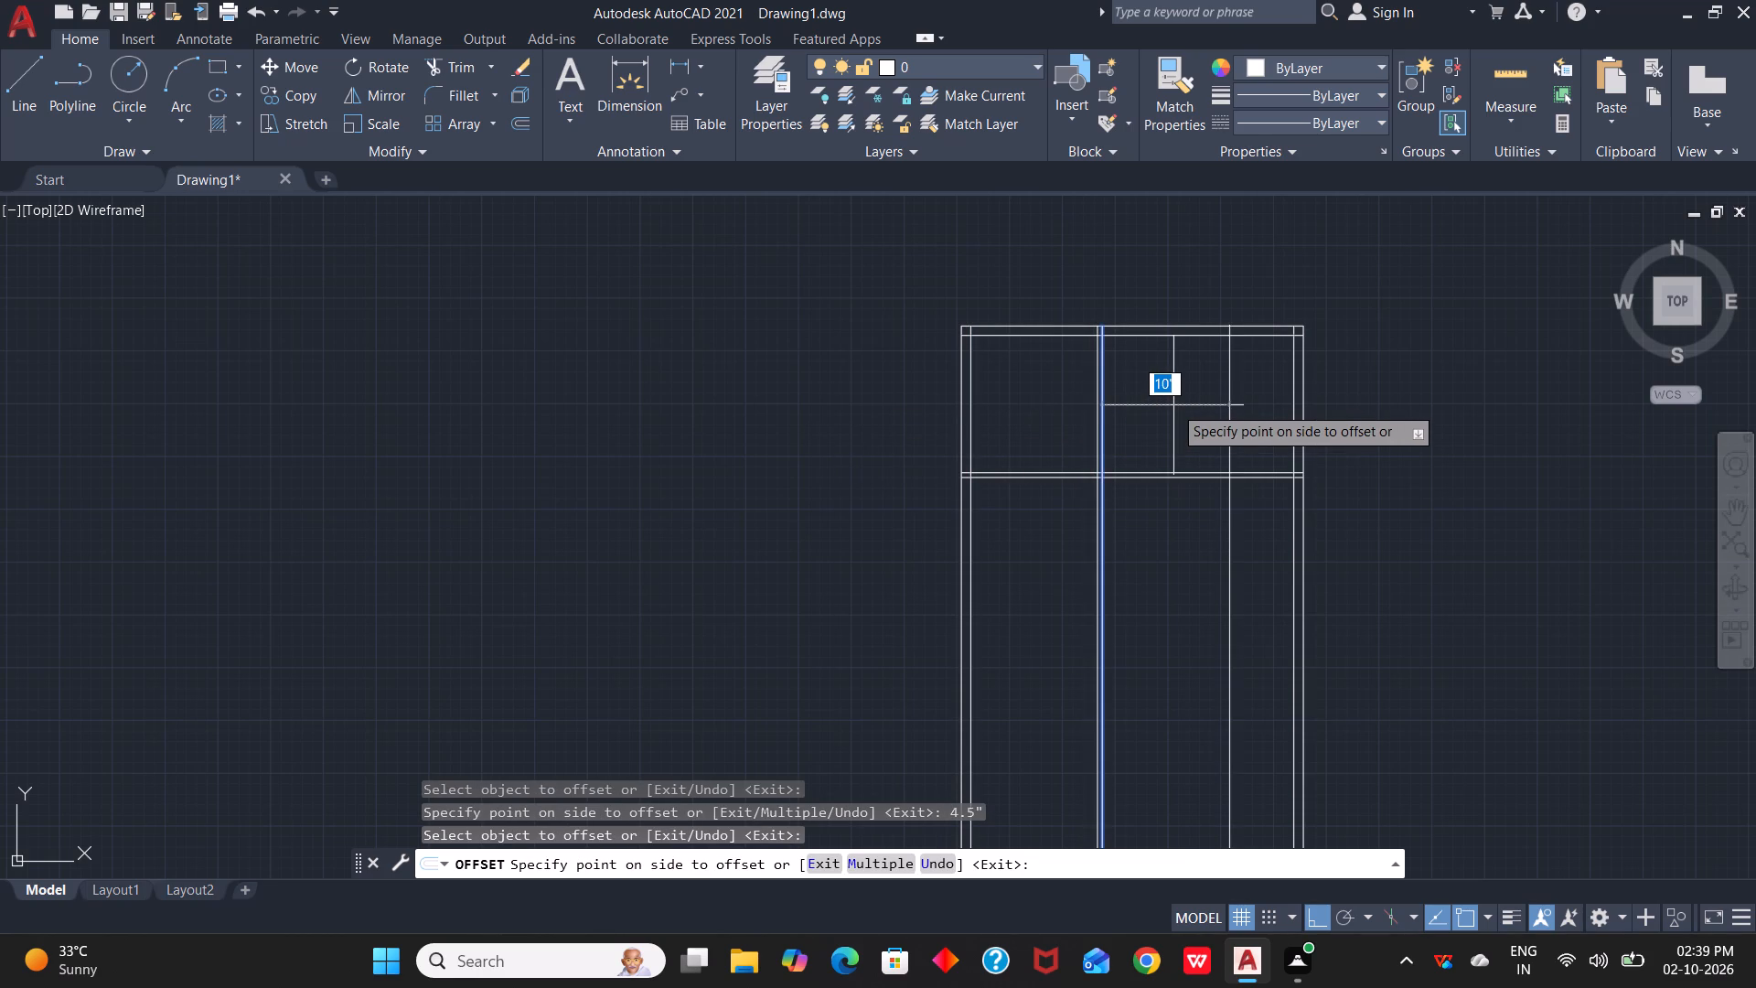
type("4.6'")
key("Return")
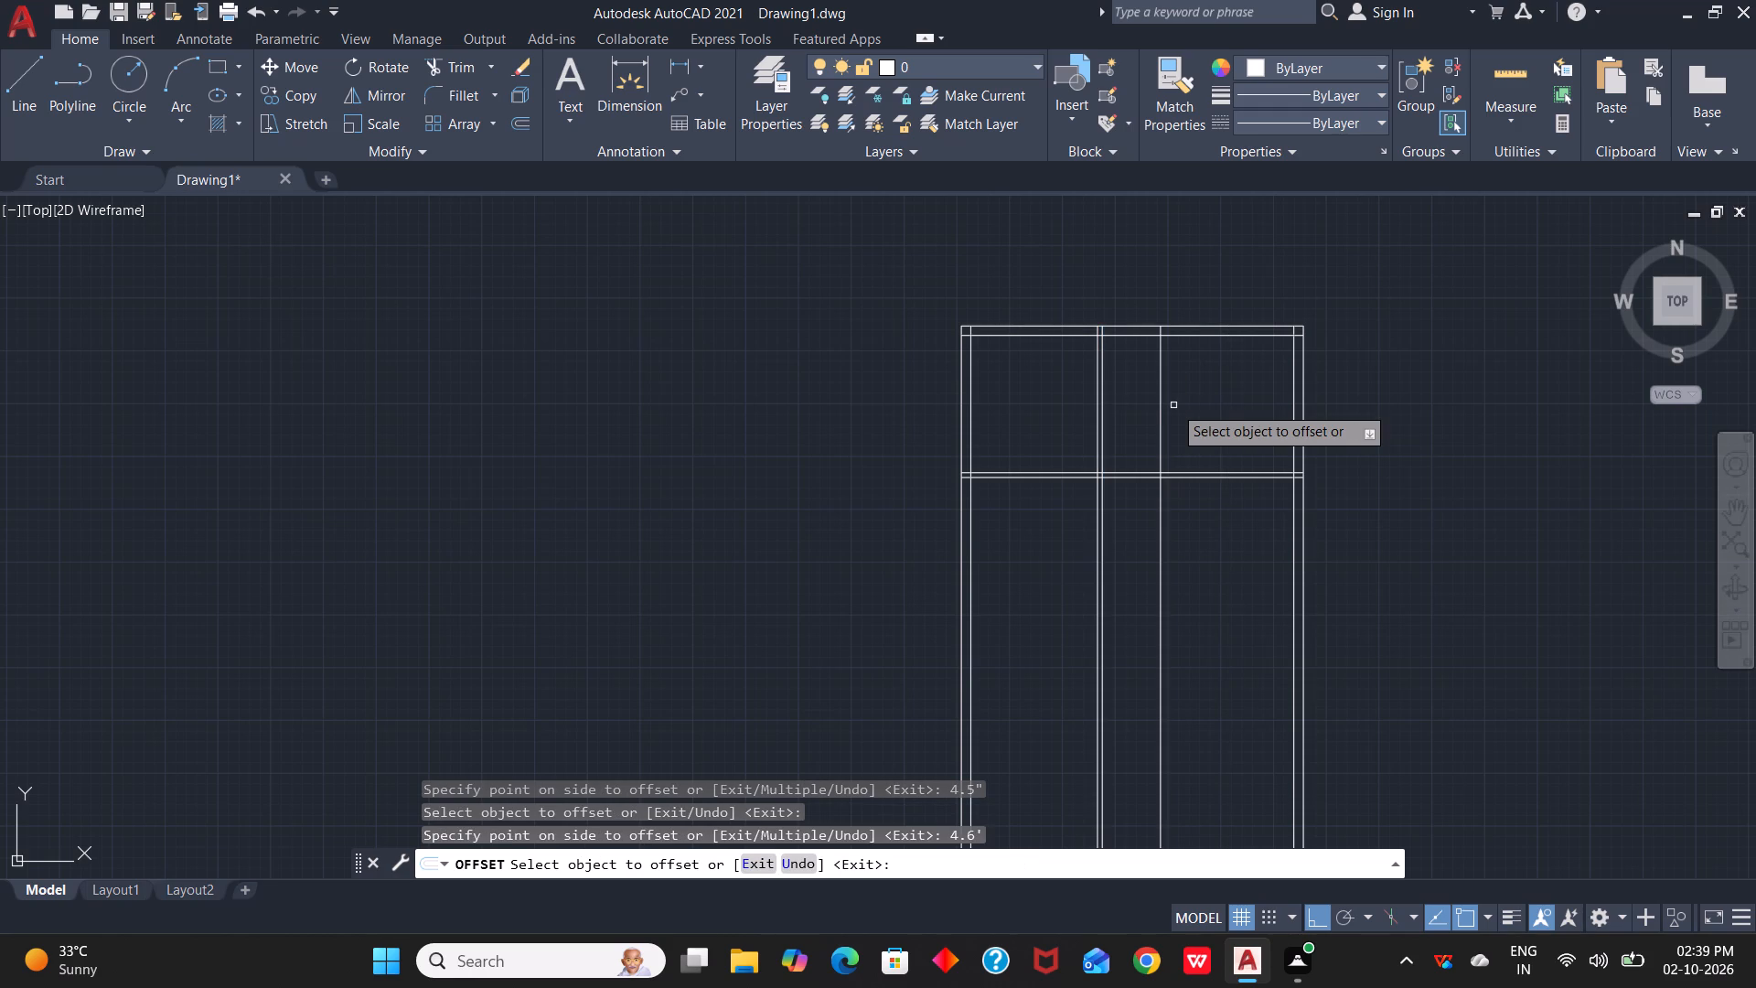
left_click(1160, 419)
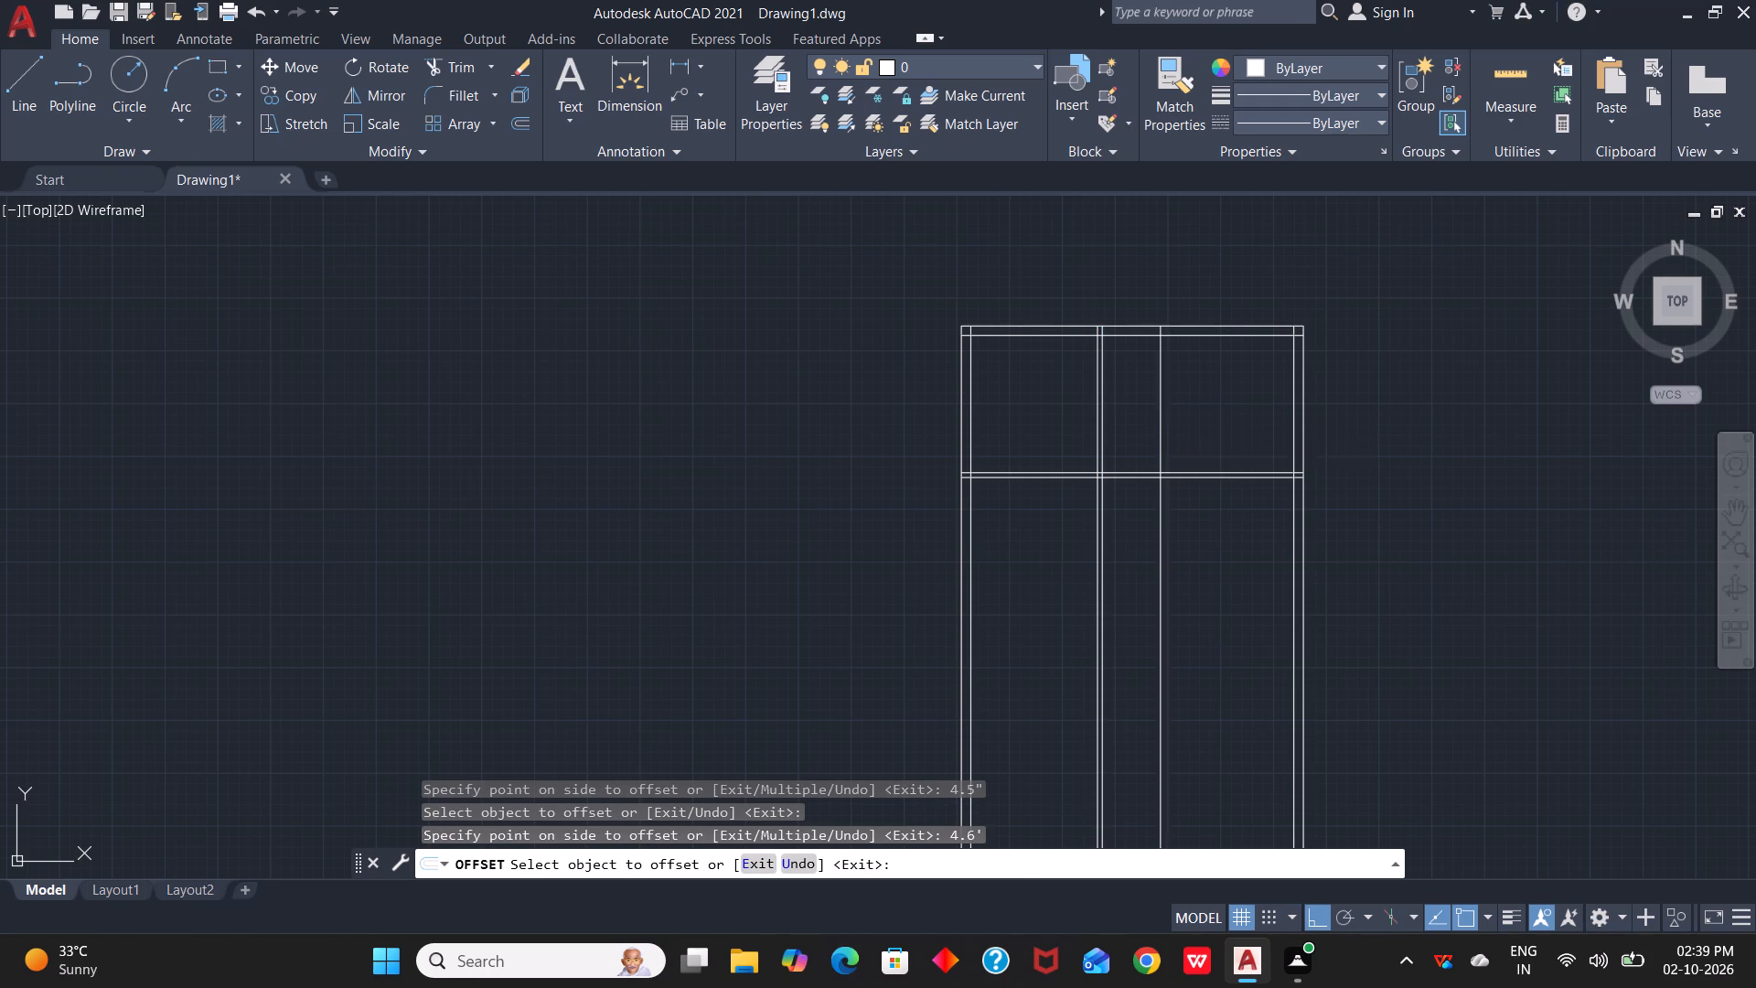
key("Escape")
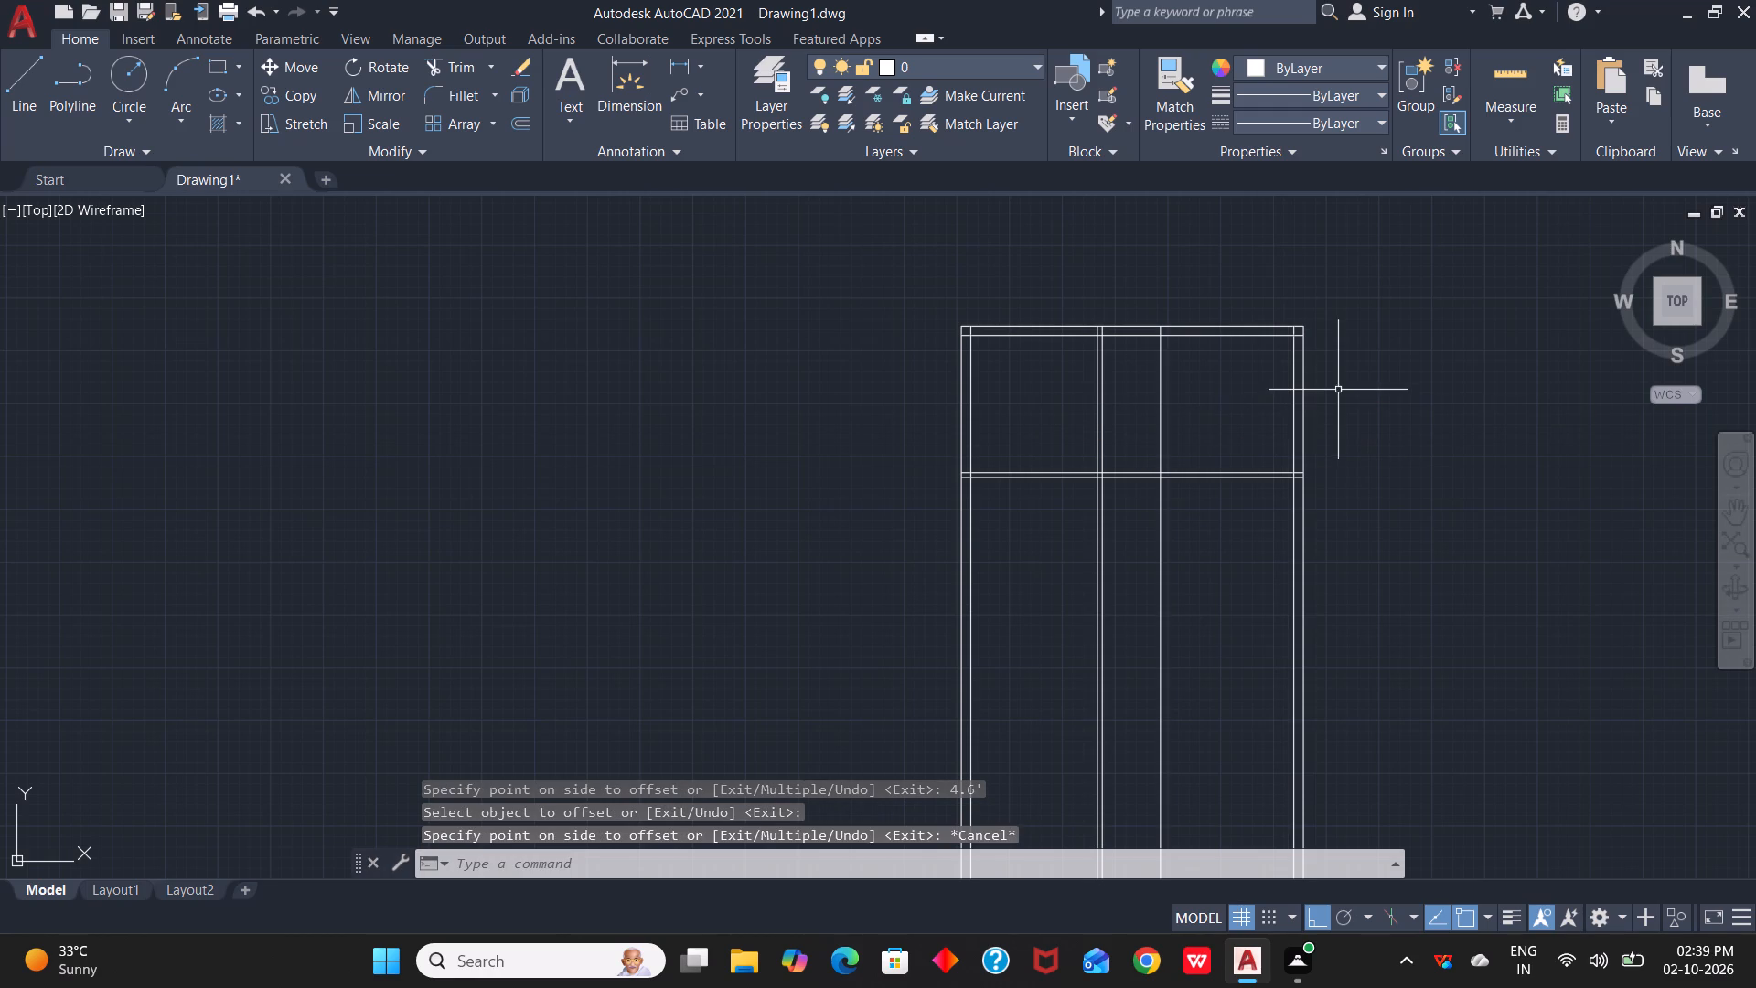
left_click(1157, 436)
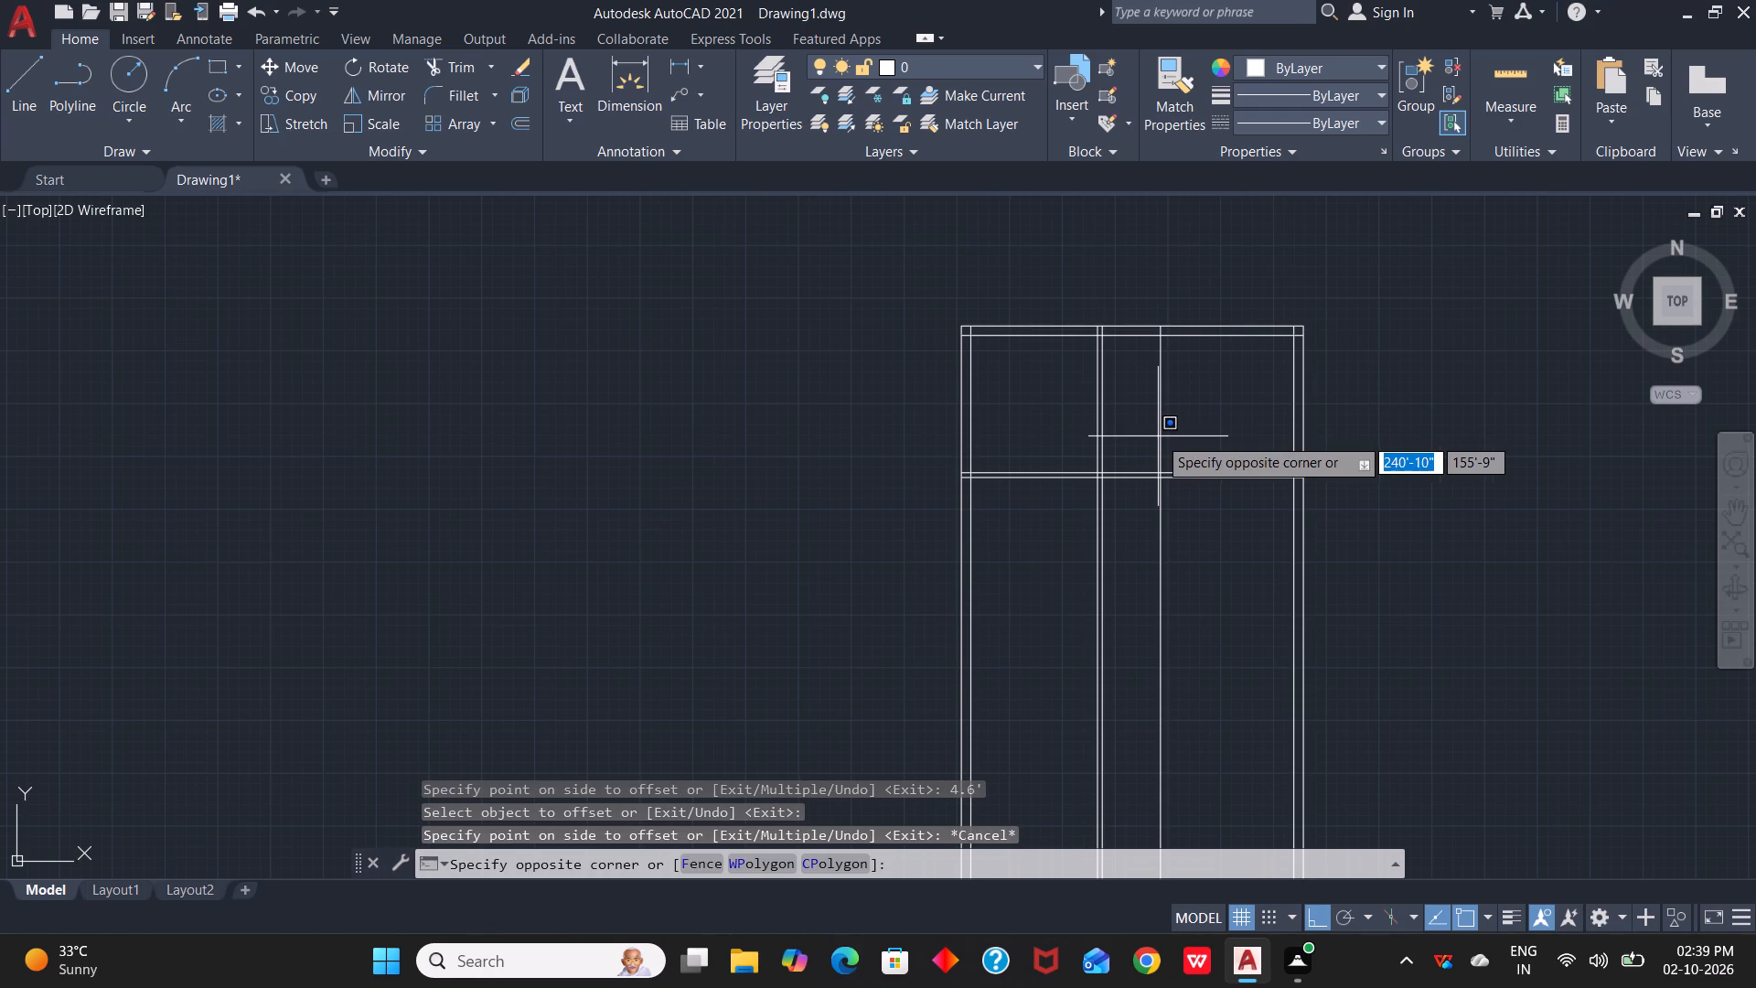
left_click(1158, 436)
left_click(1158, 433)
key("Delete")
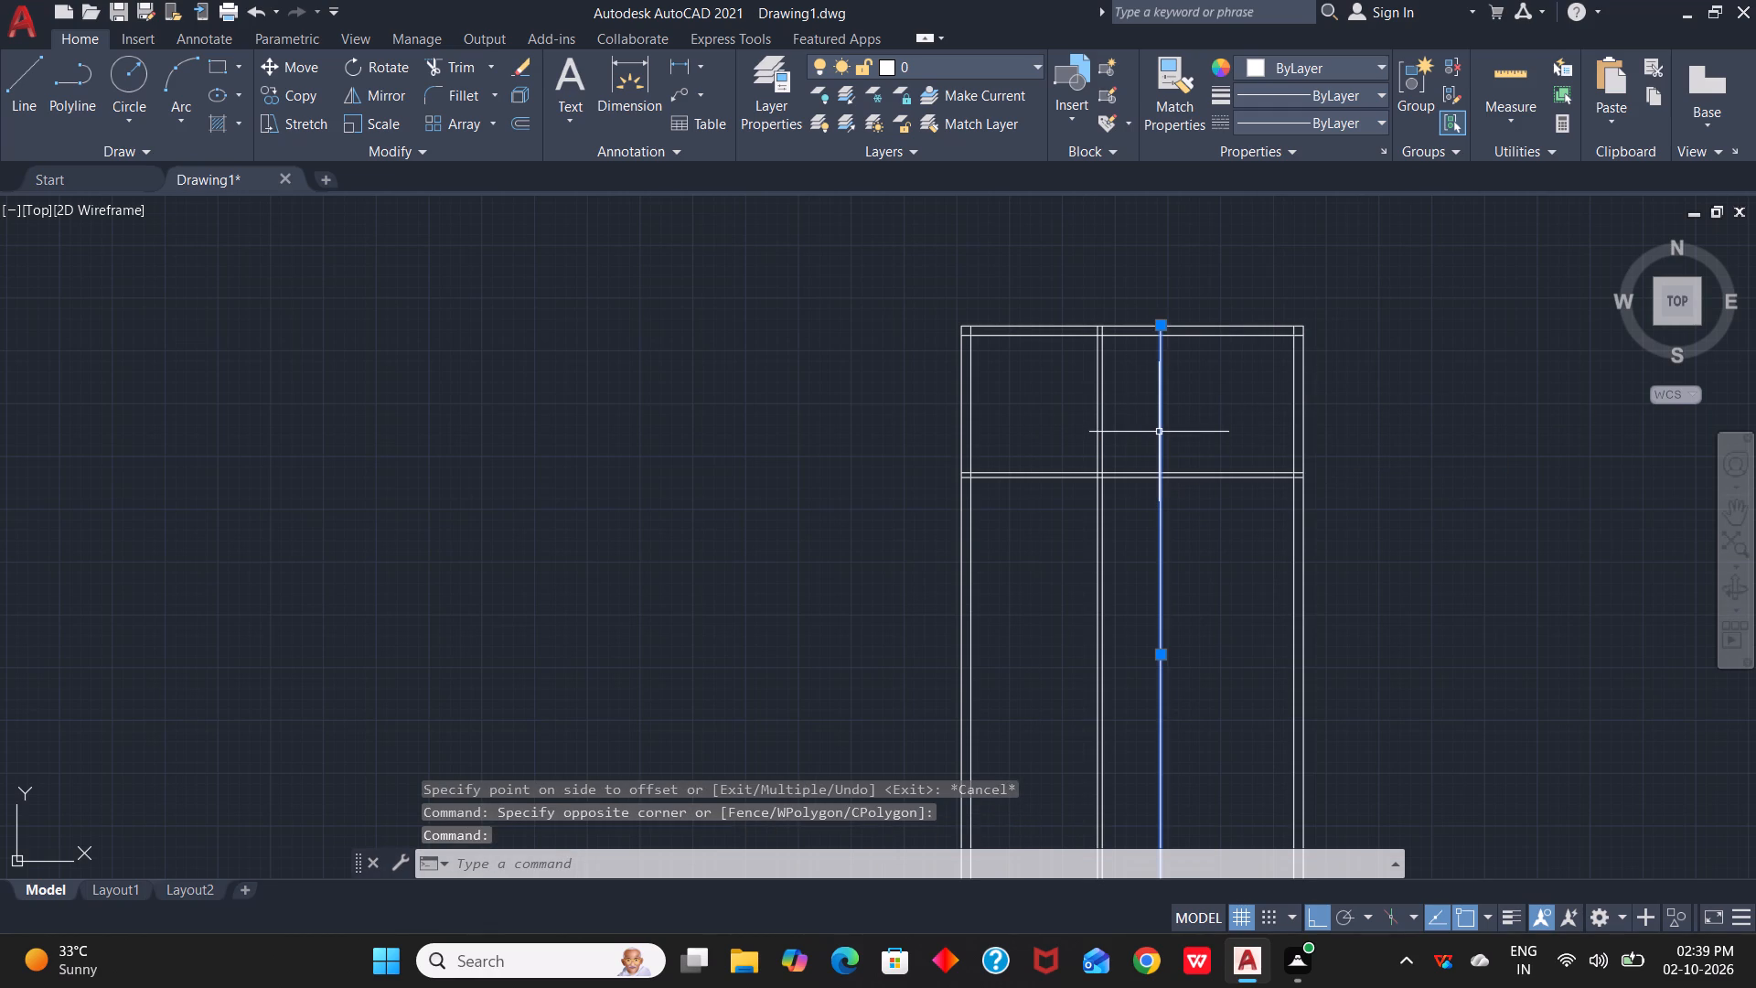
Lay out a second 4.5" thick vertical partition by offsetting the first partition's right line 4.5' rightward, and the new line 4.5" further right.
type("o")
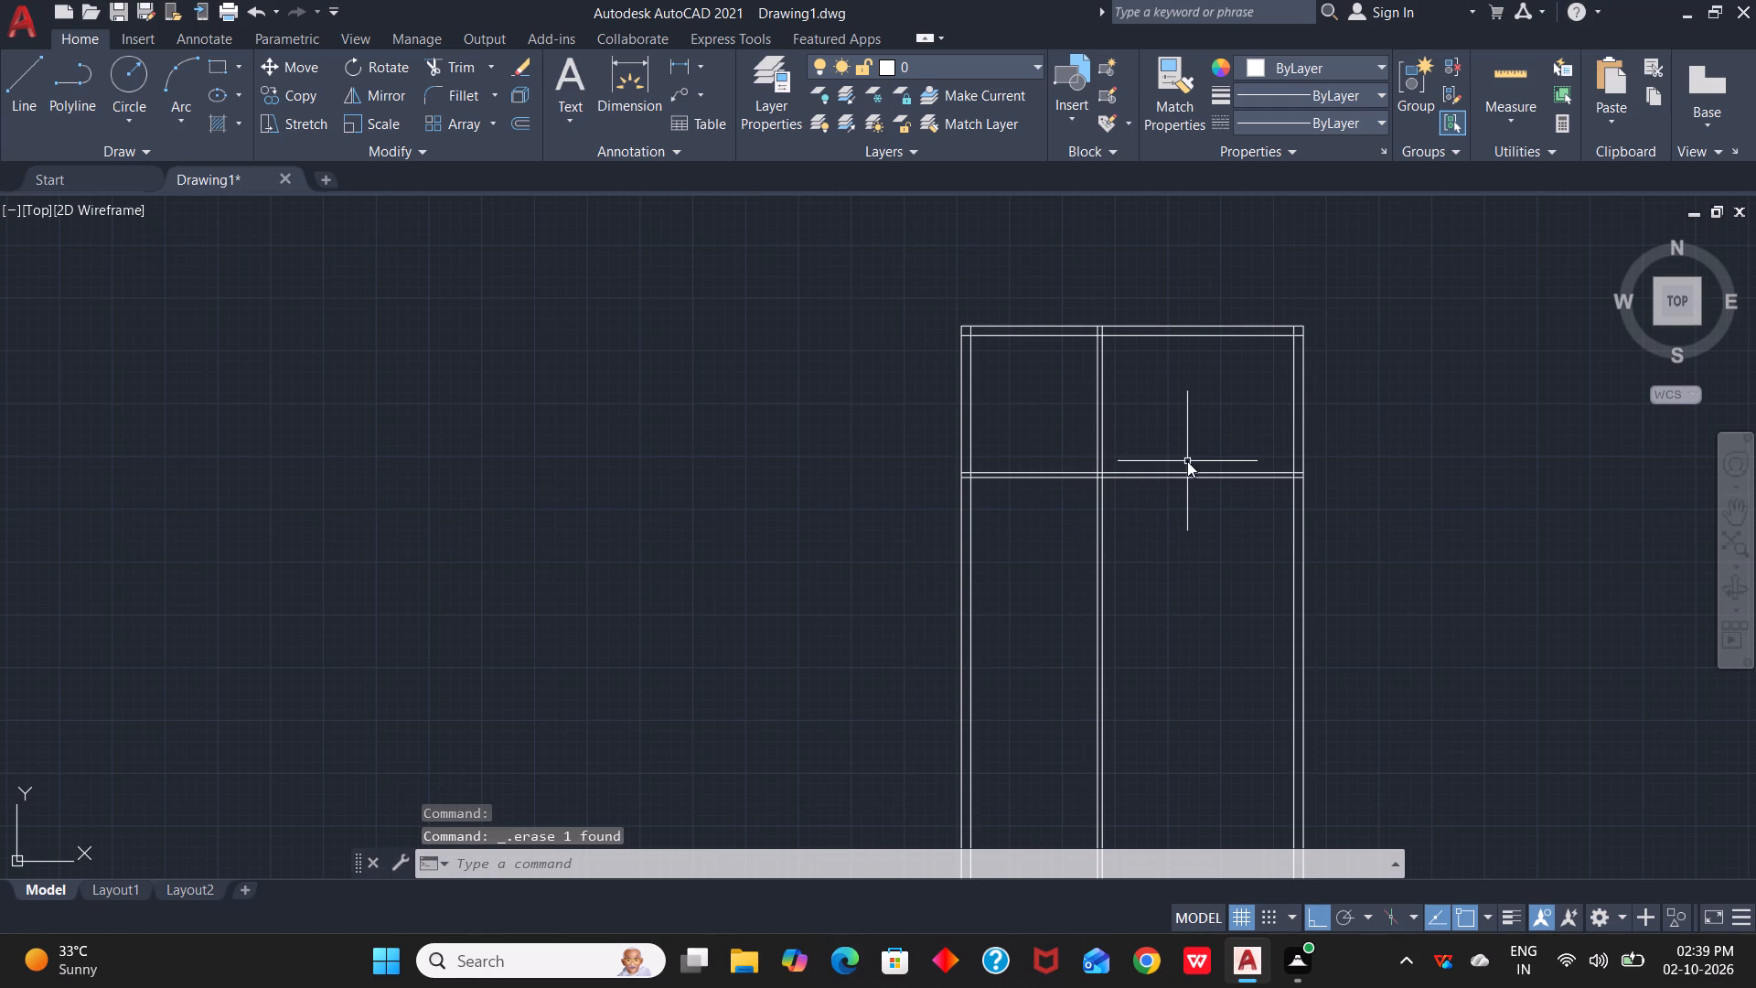
key("space")
type("4.")
key("5")
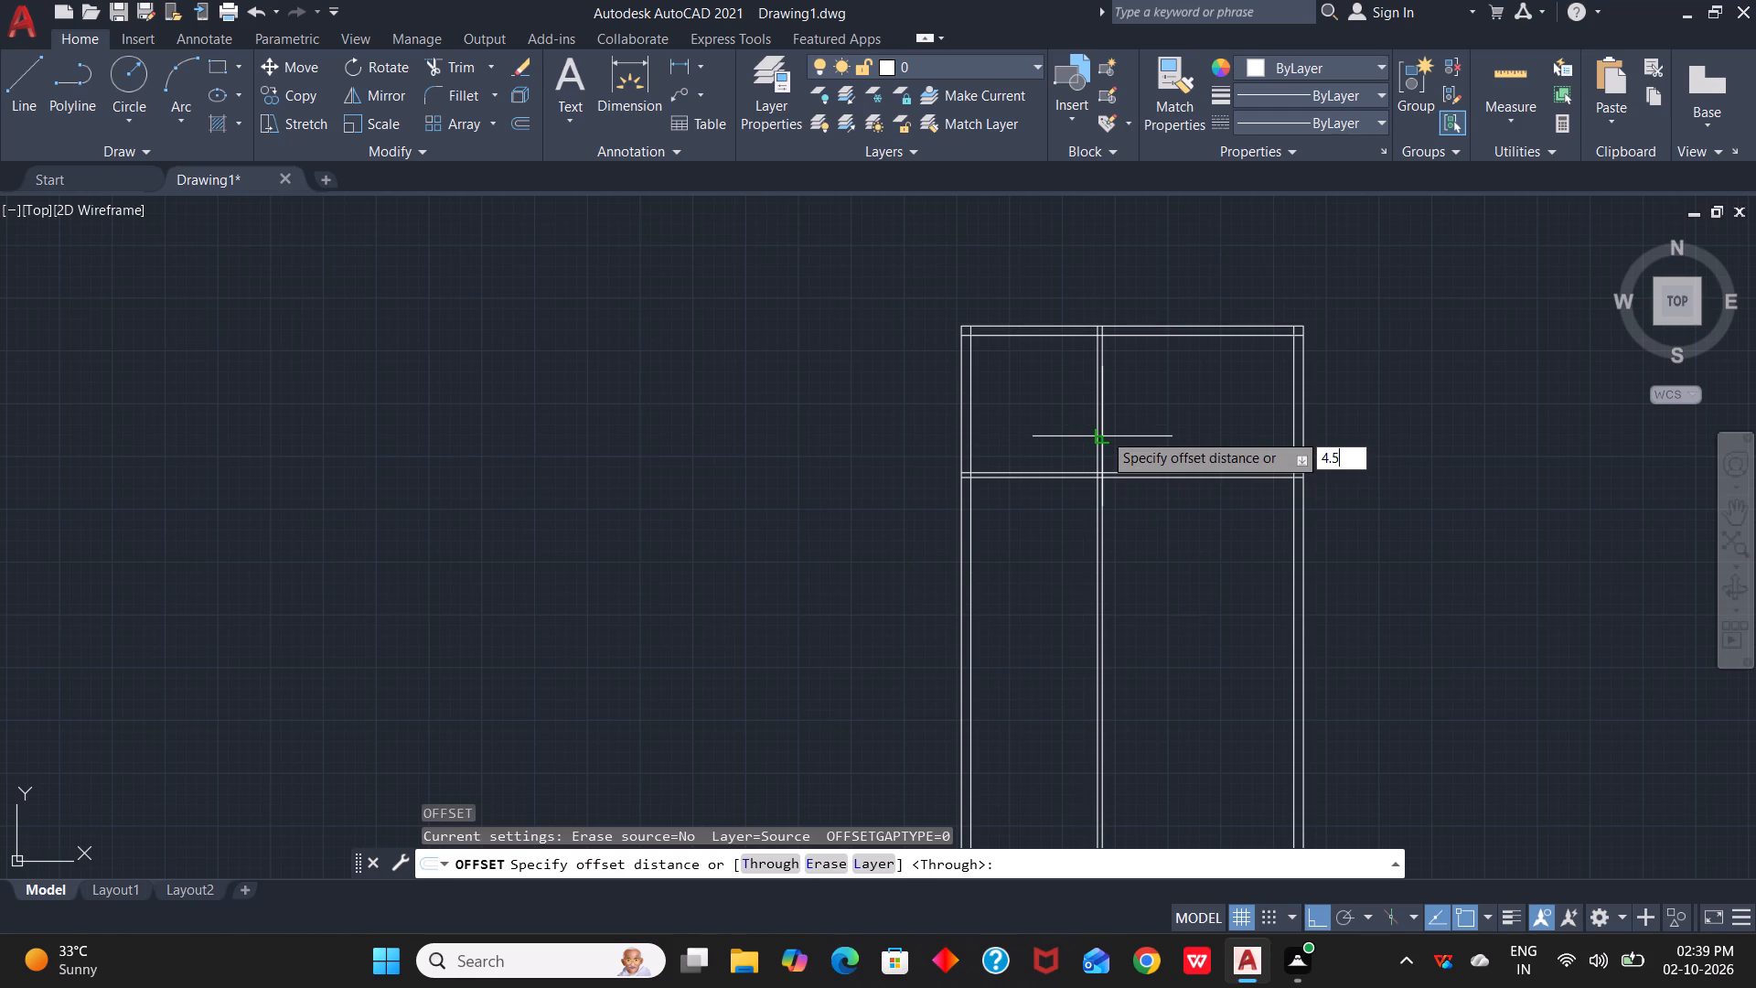
type("'")
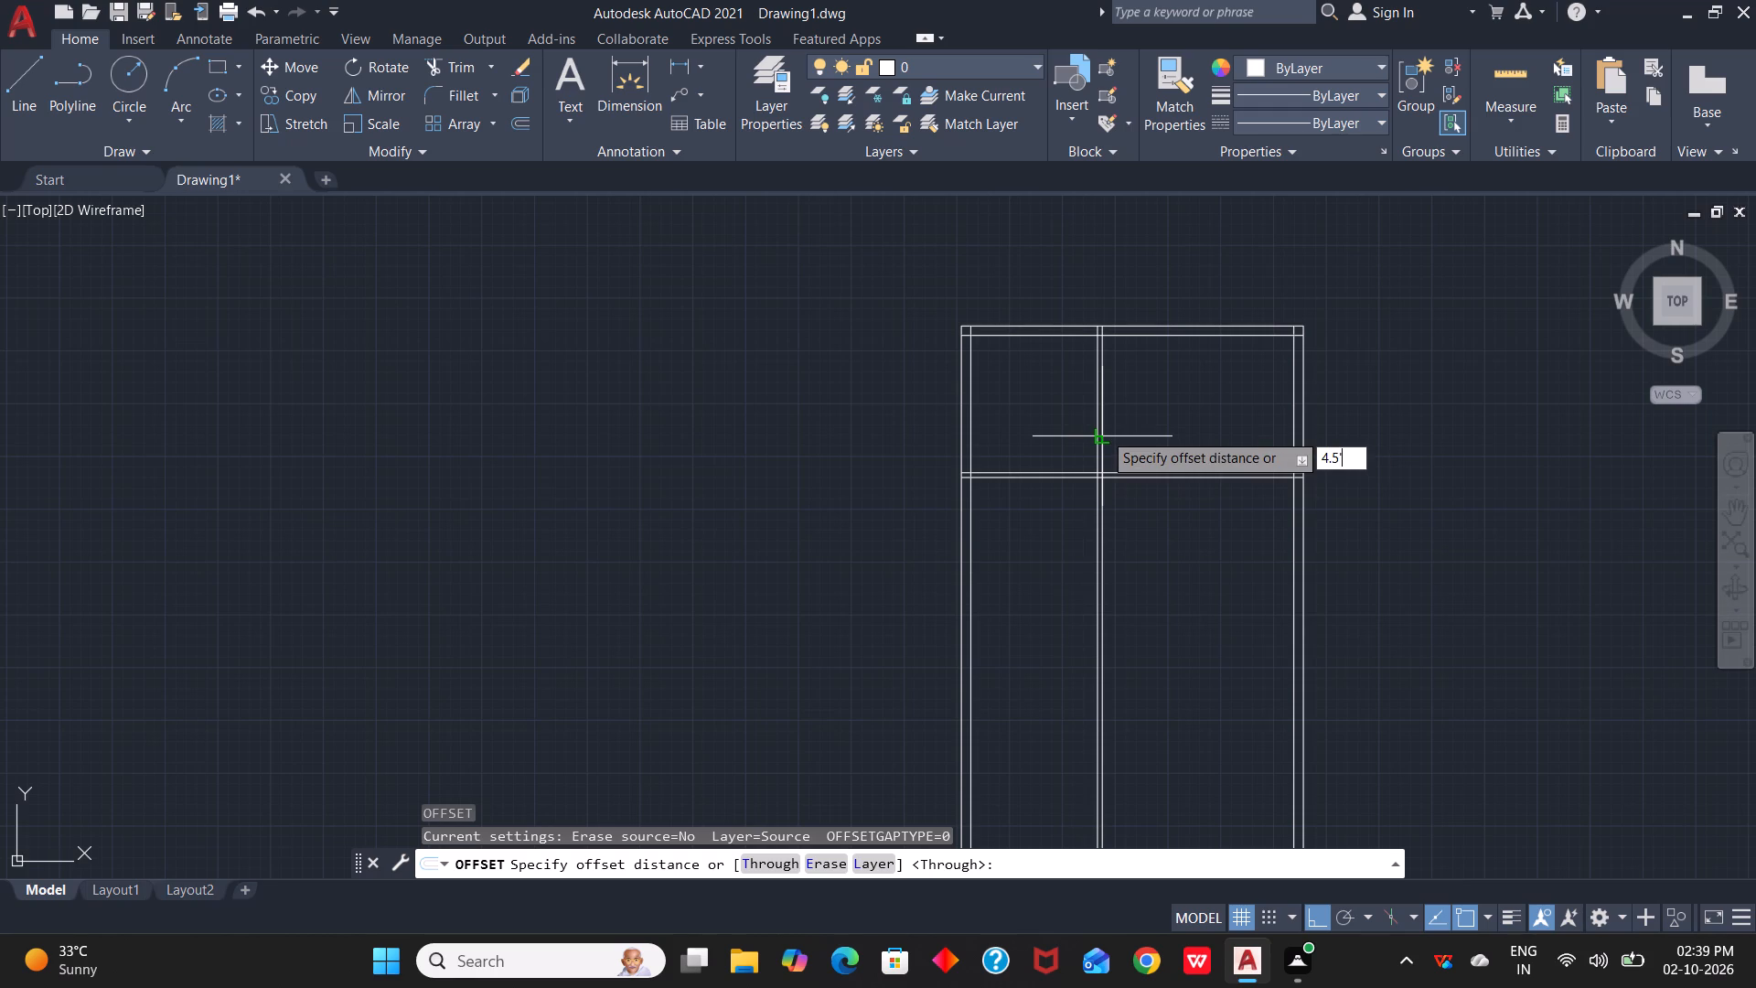
key("space")
left_click(1103, 432)
left_click(1168, 428)
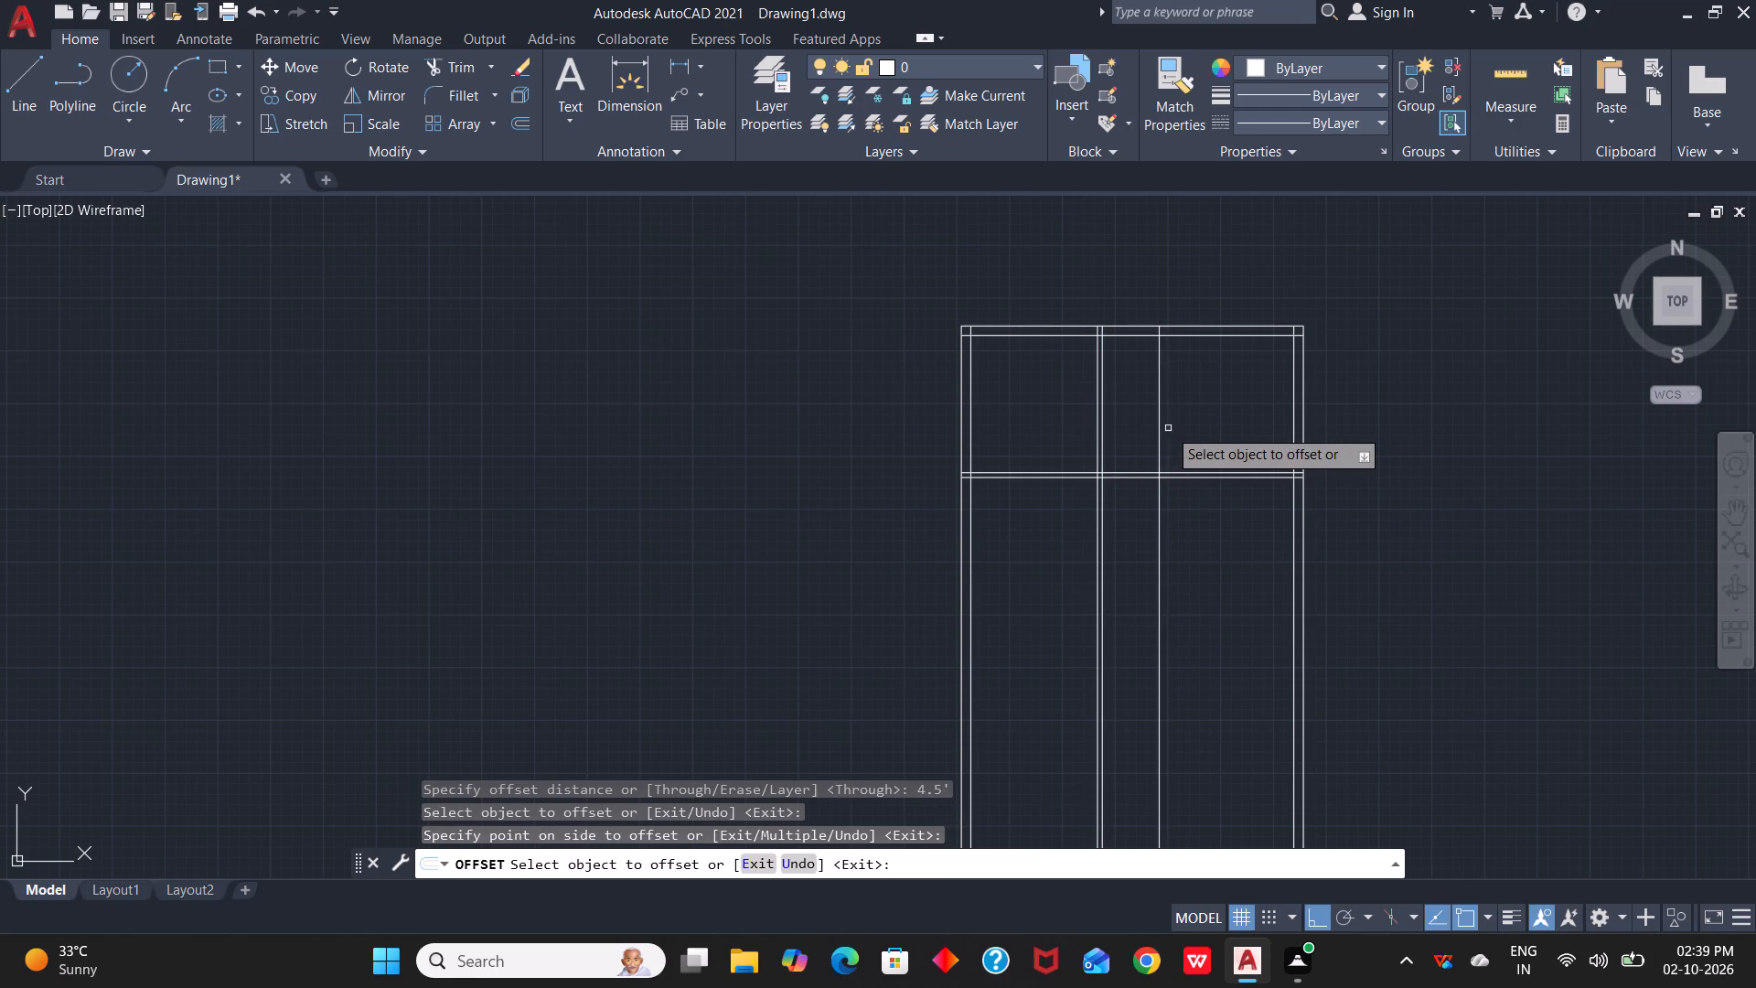
left_click(1157, 424)
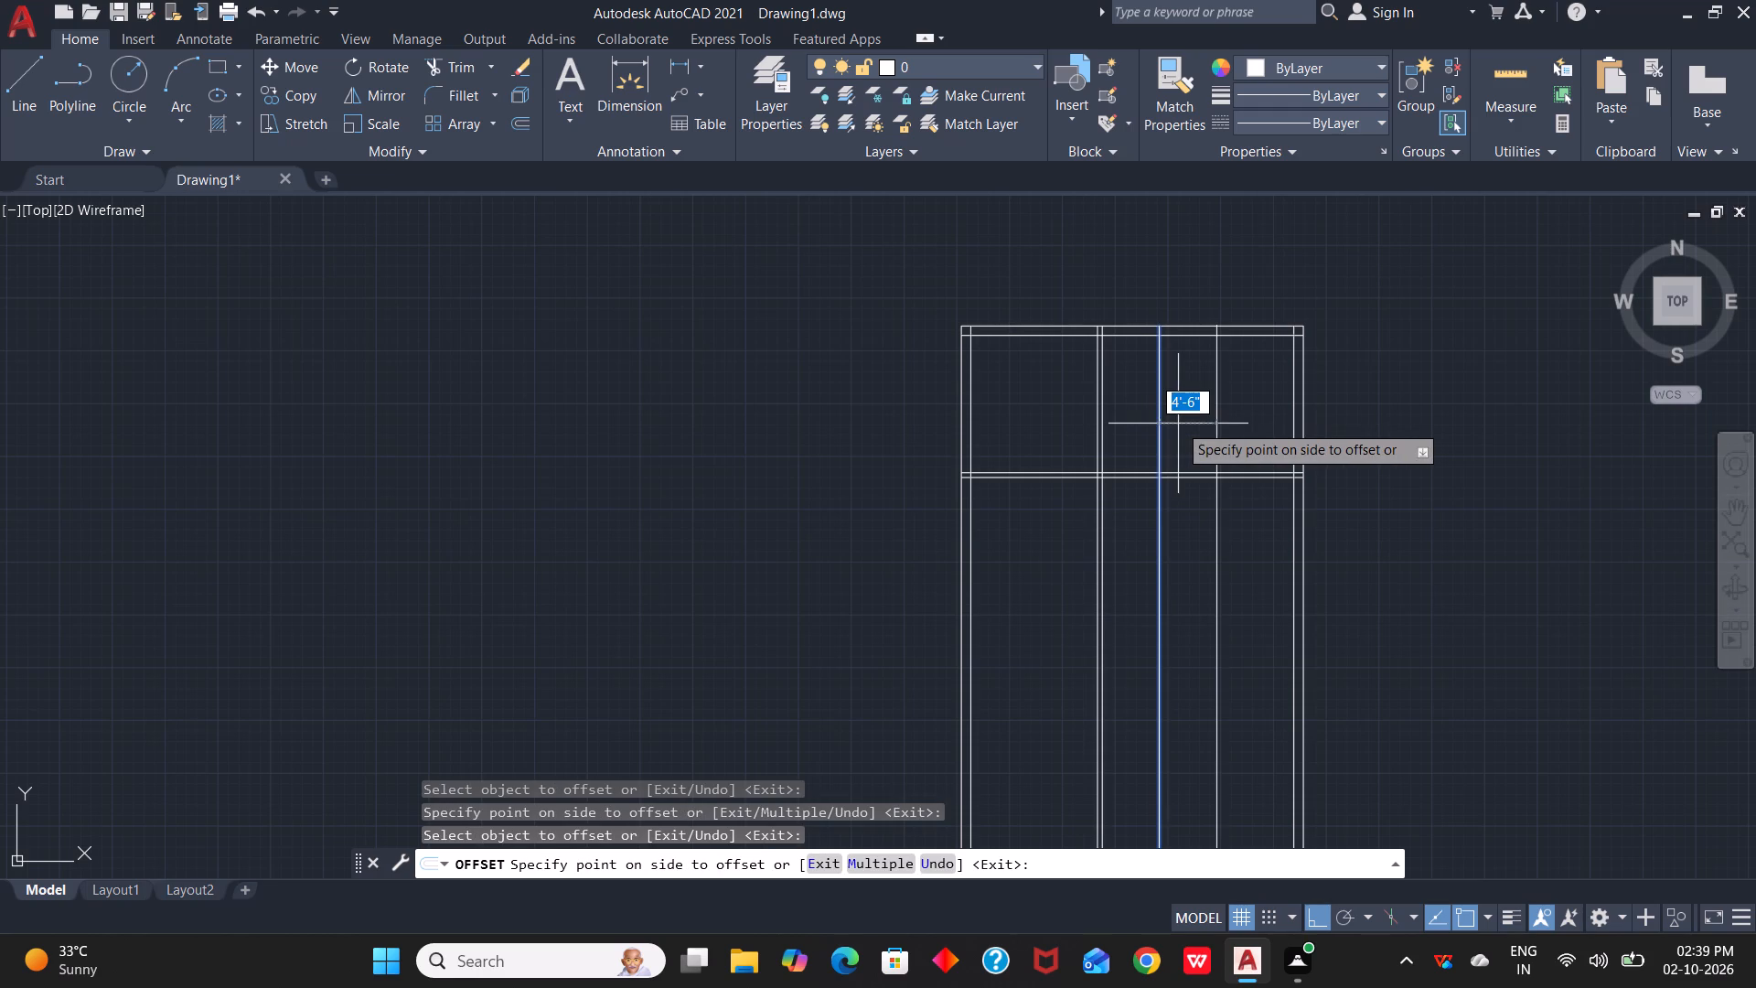
type("4.5")
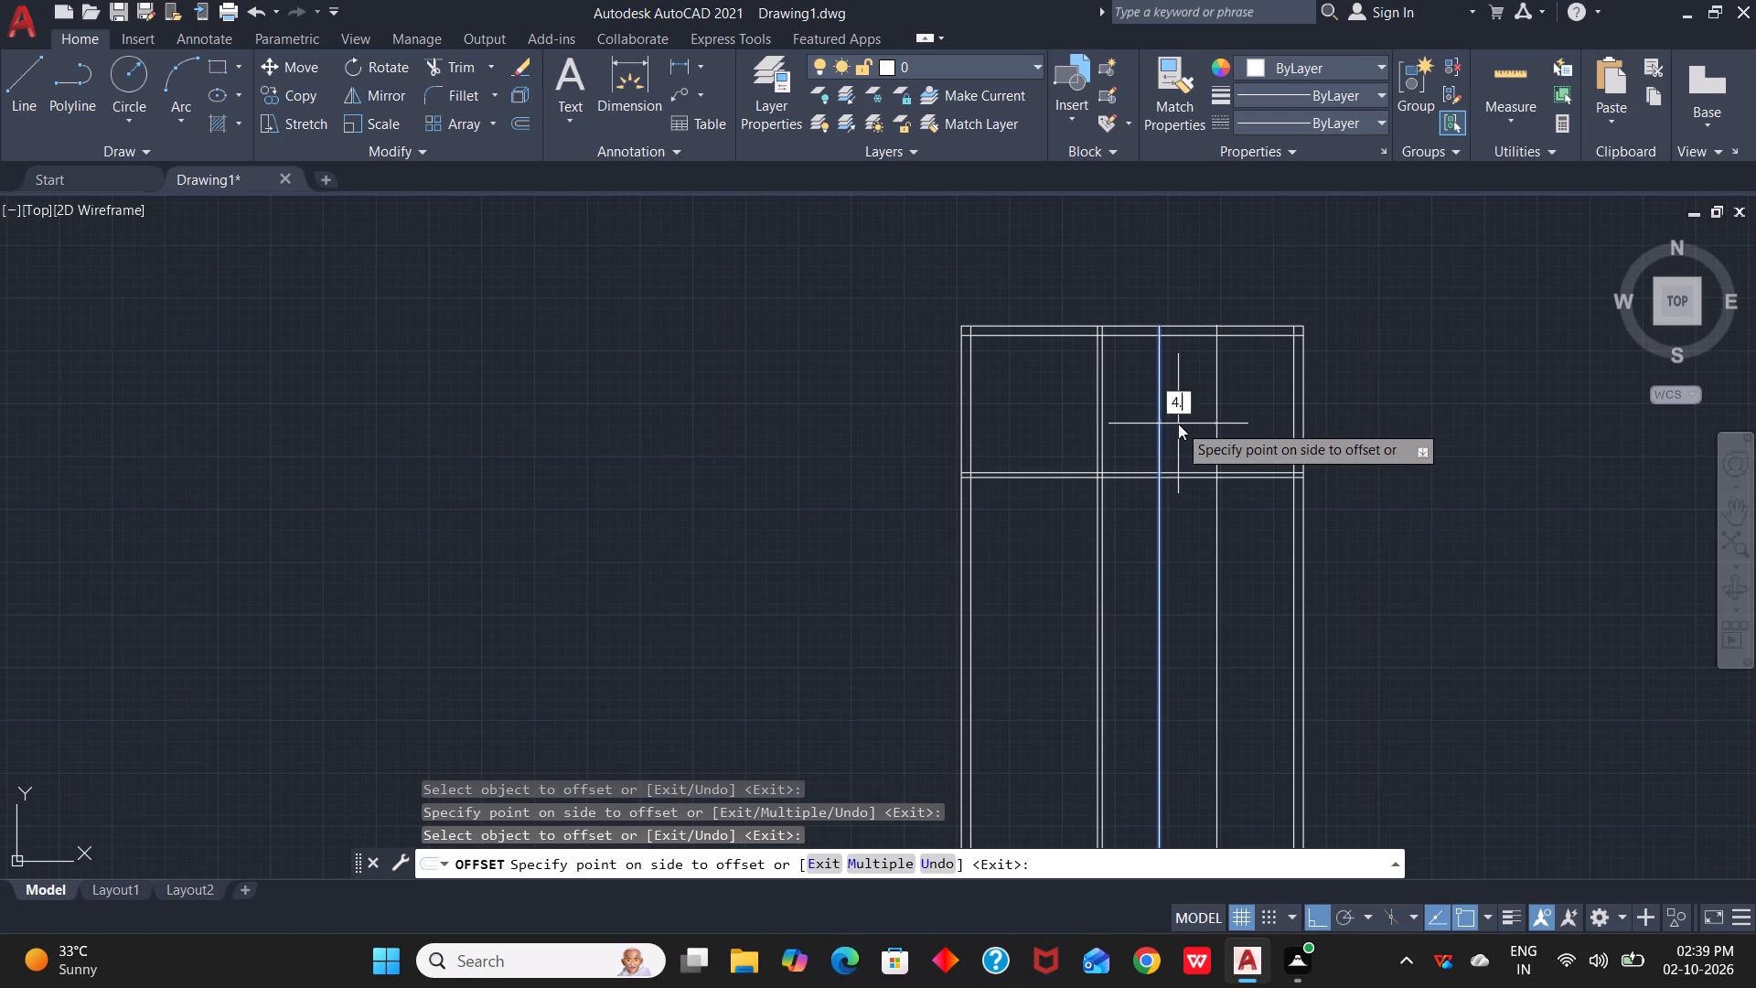
key("shift+quotedbl")
key("Return")
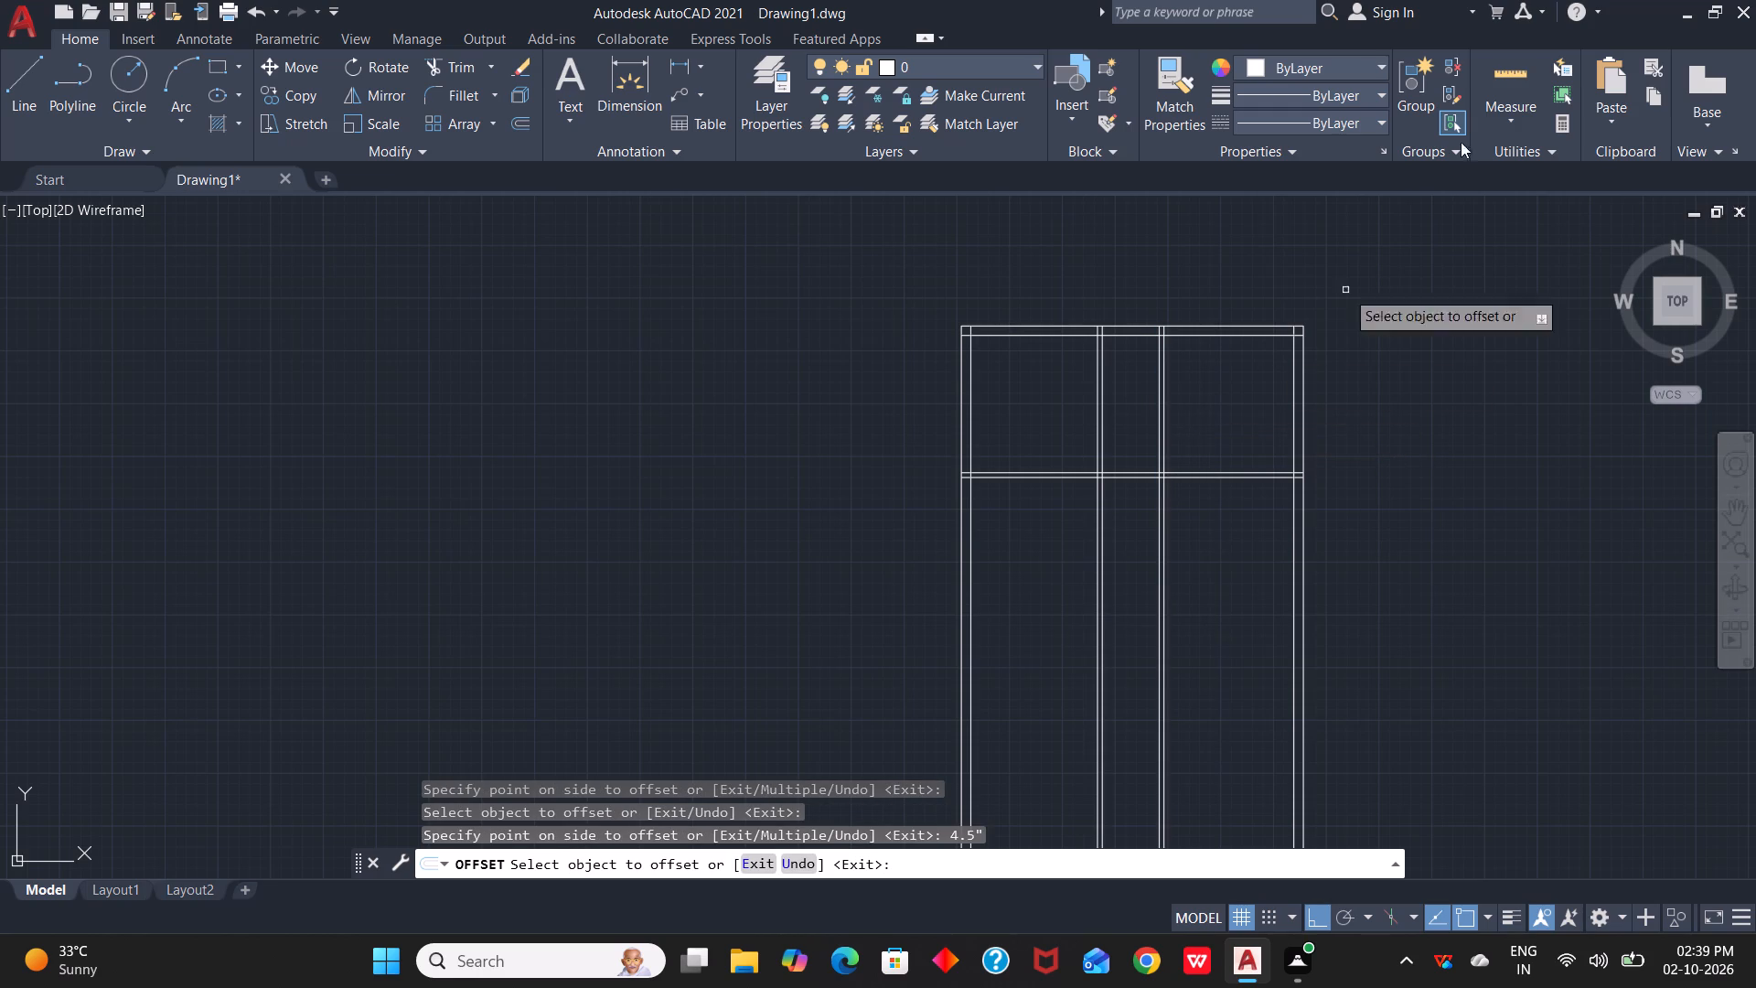
Measure the top-left room's width and height with Quick Measure.
left_click(1511, 51)
left_click(1513, 62)
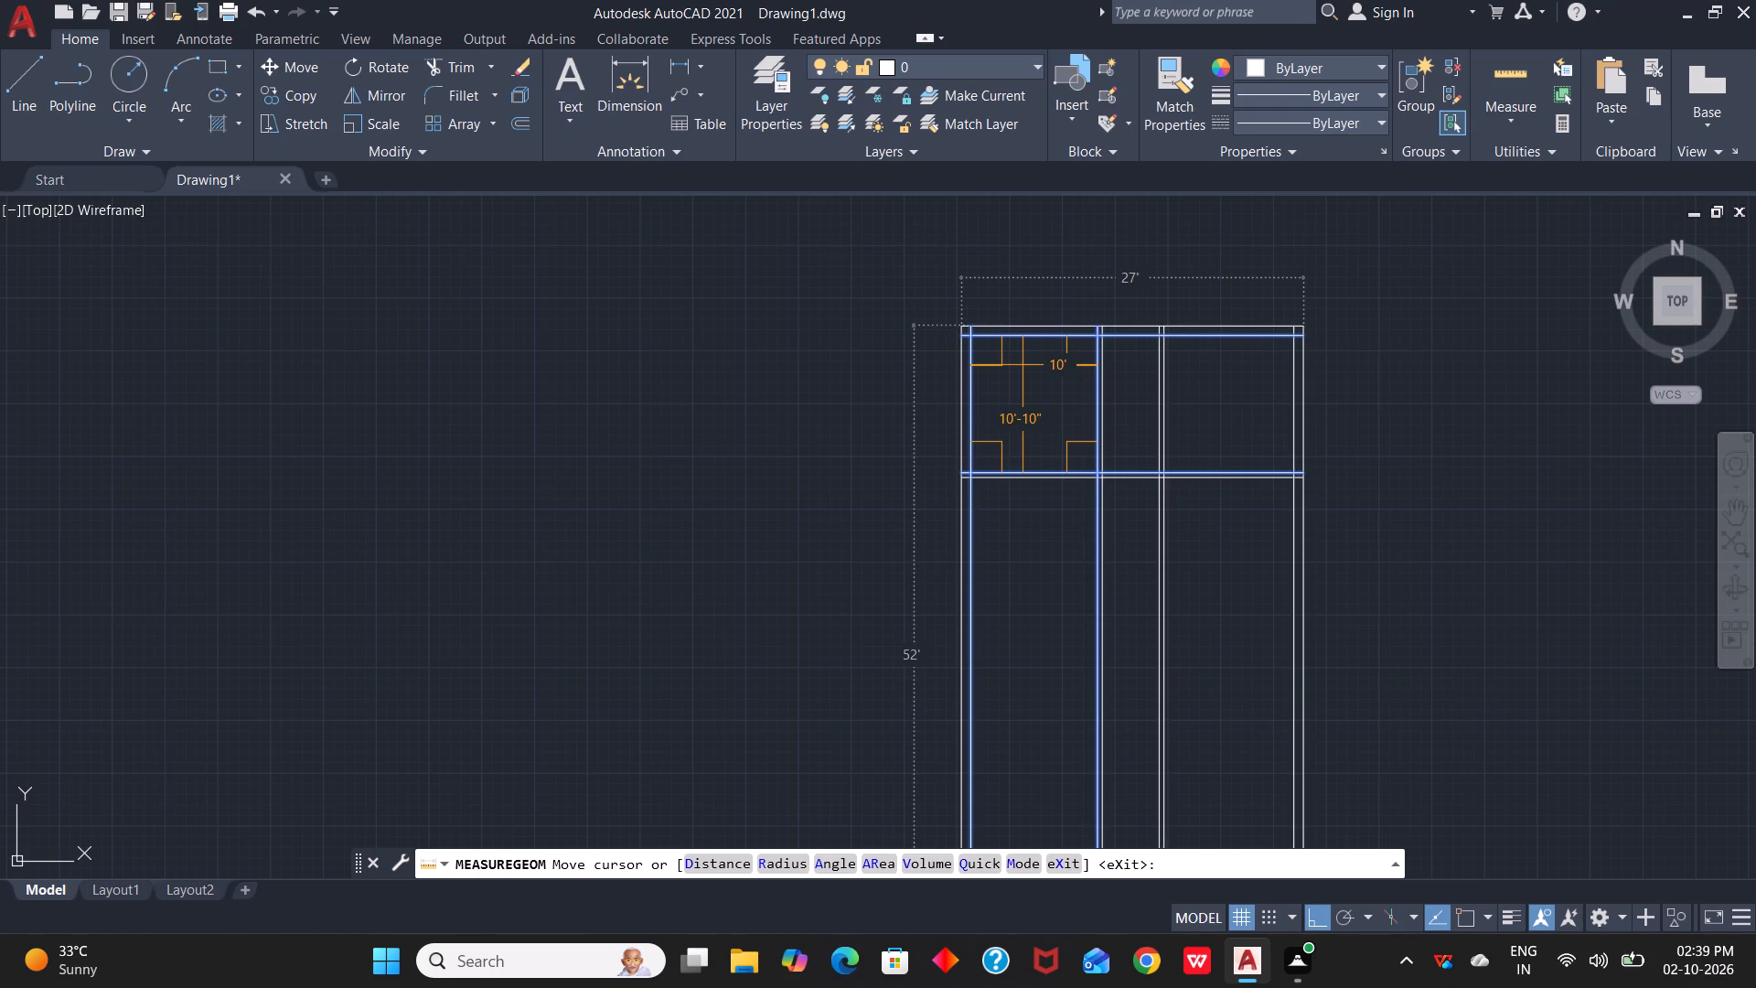
key("Escape")
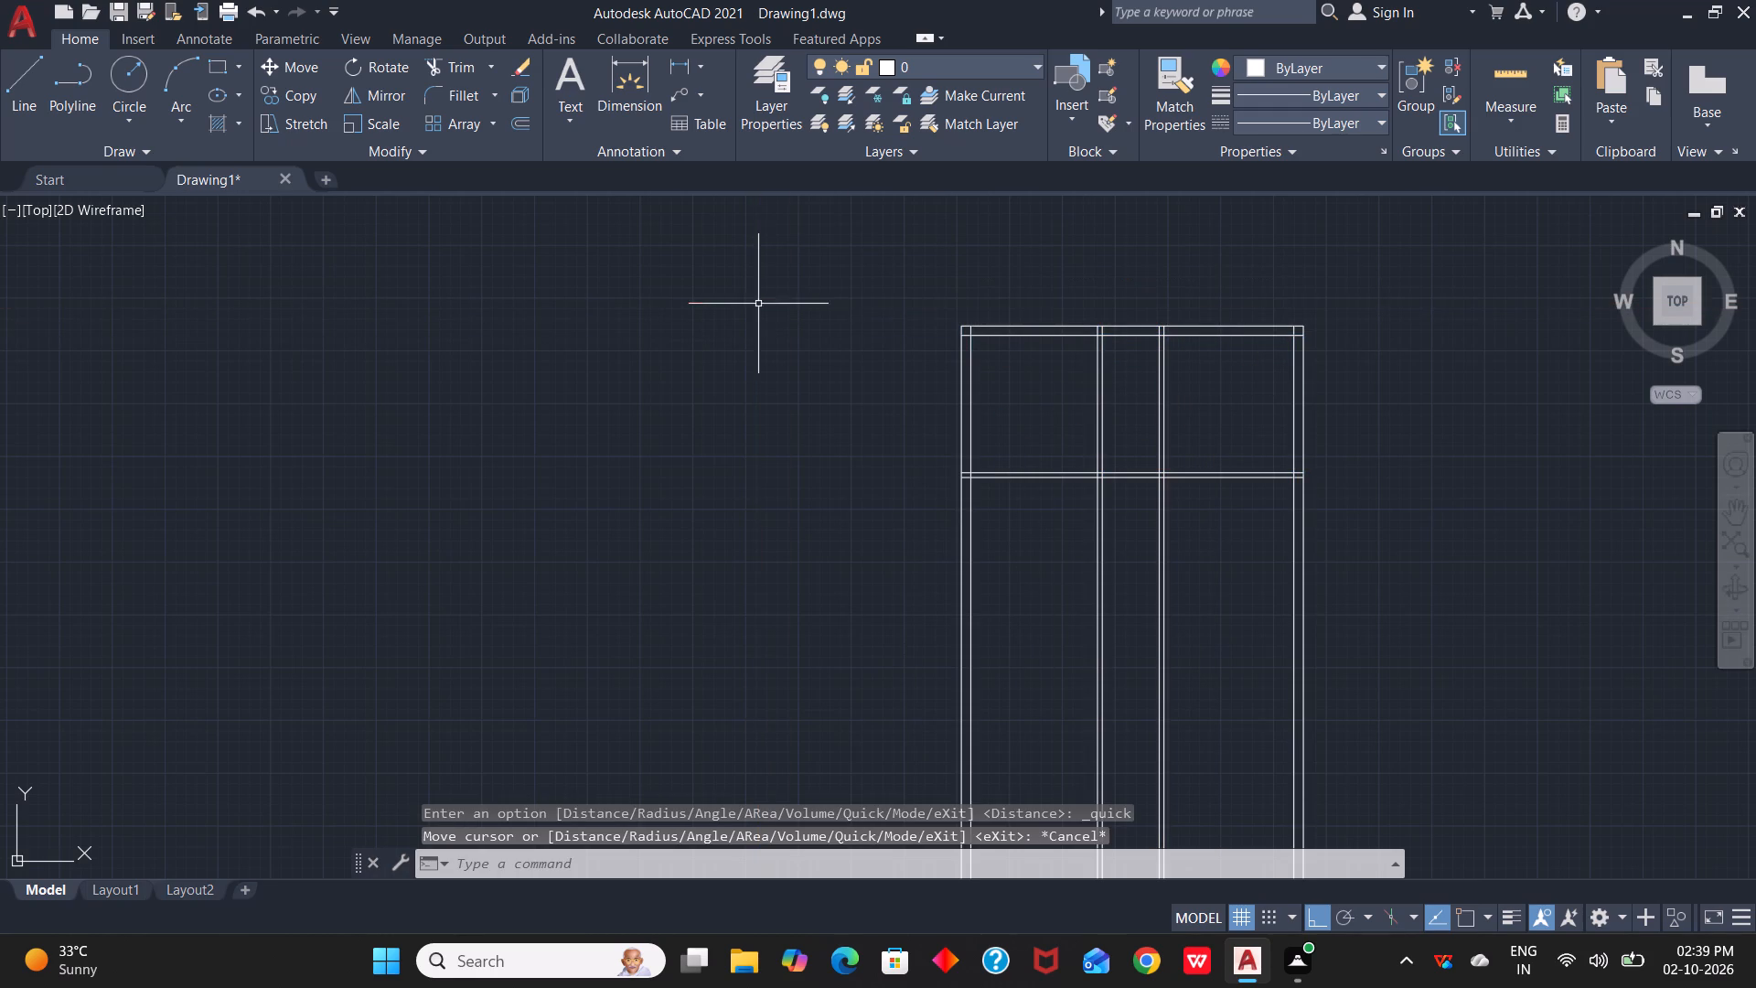
Offset the inner line of the top wall 8' downward.
scroll(1207, 408, "up", 2)
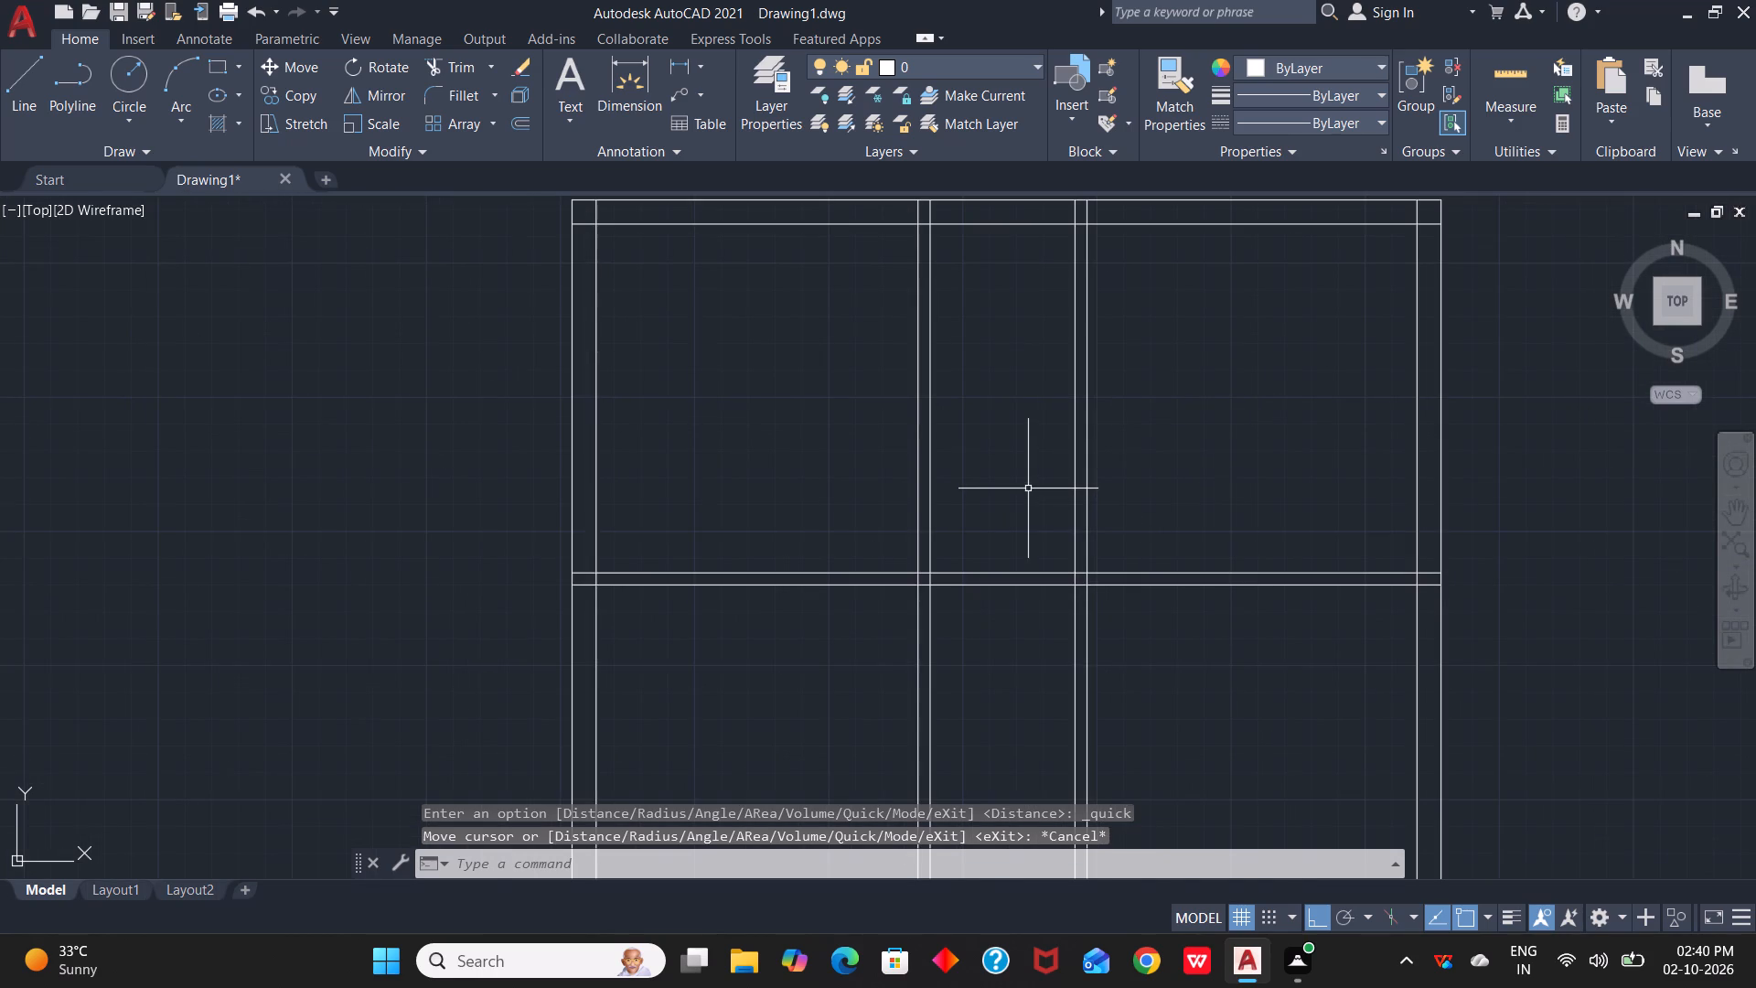
type("o")
key("space")
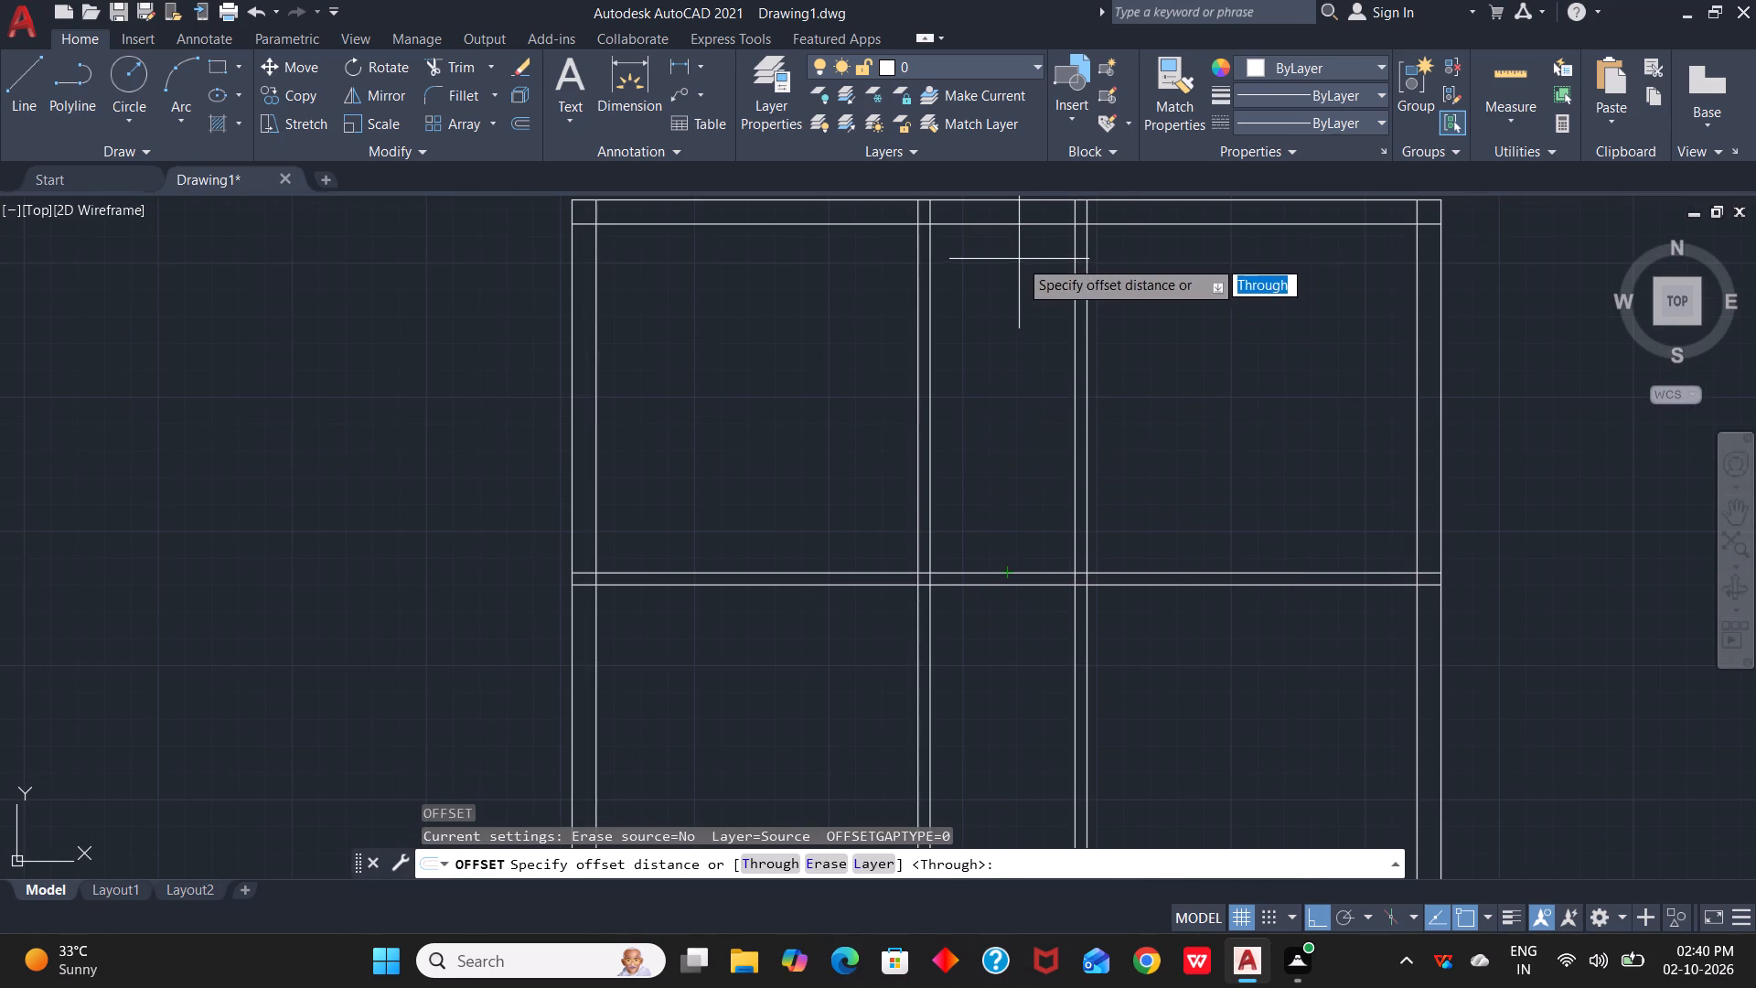
key("2")
key("BackSpace")
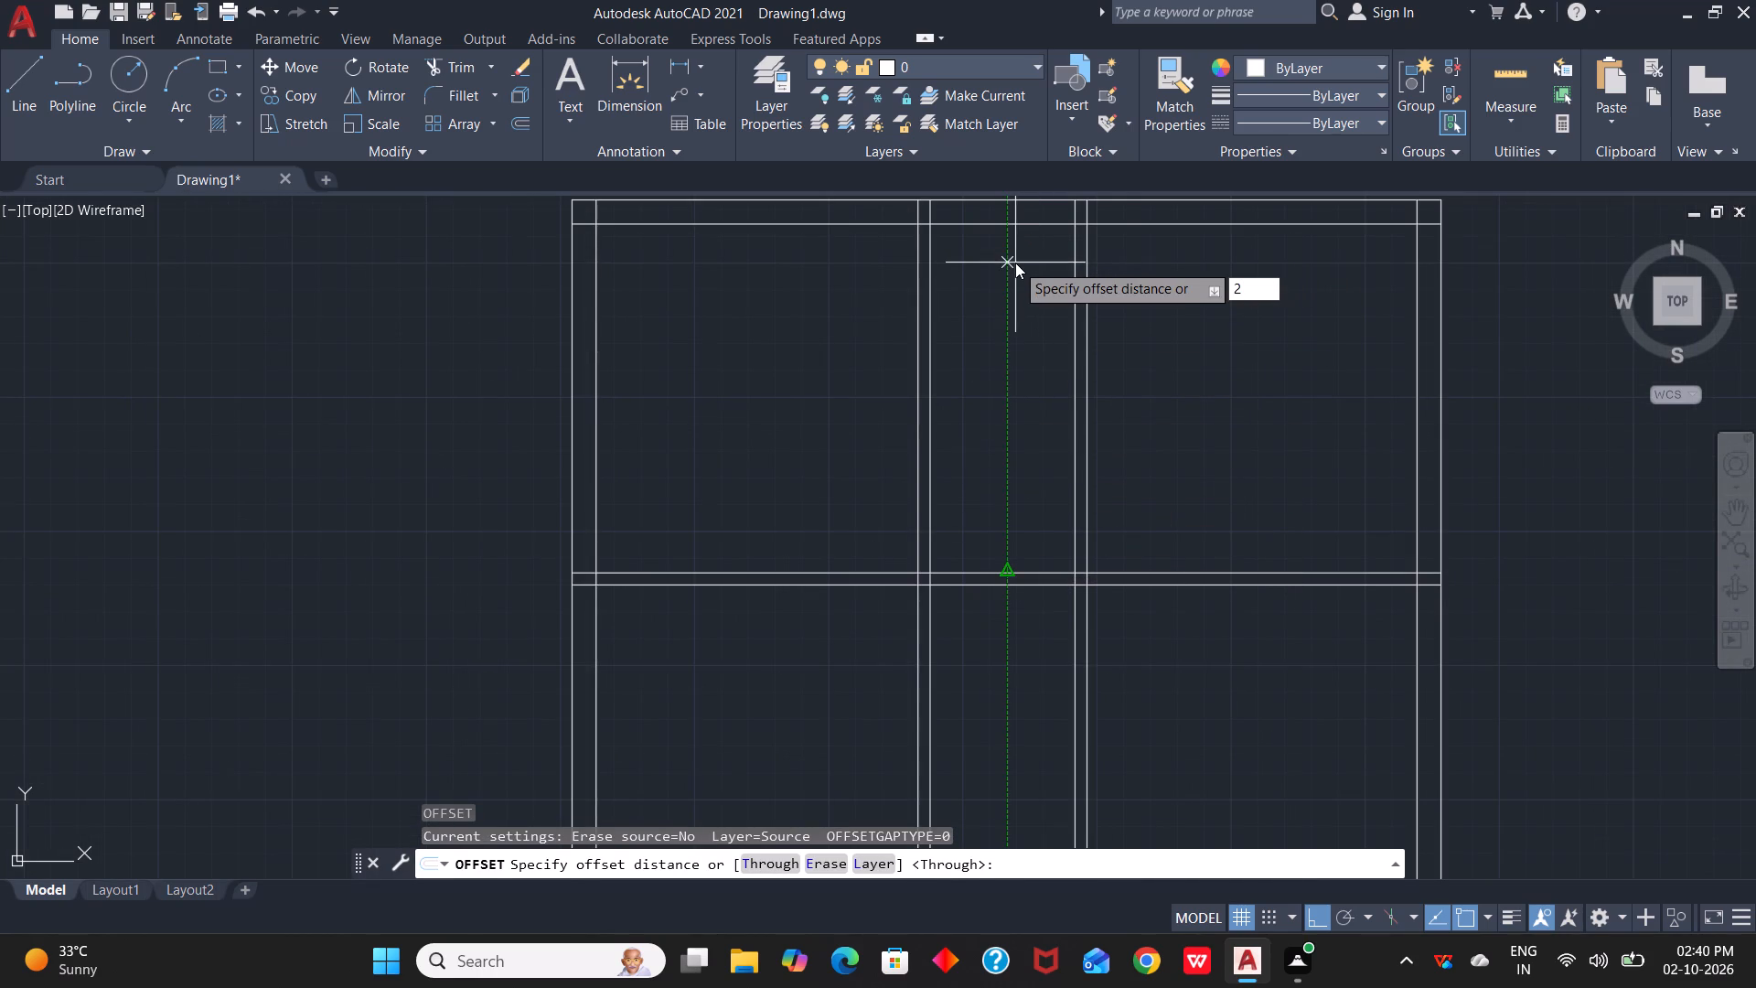
key("8")
key("apostrophe")
key("Return")
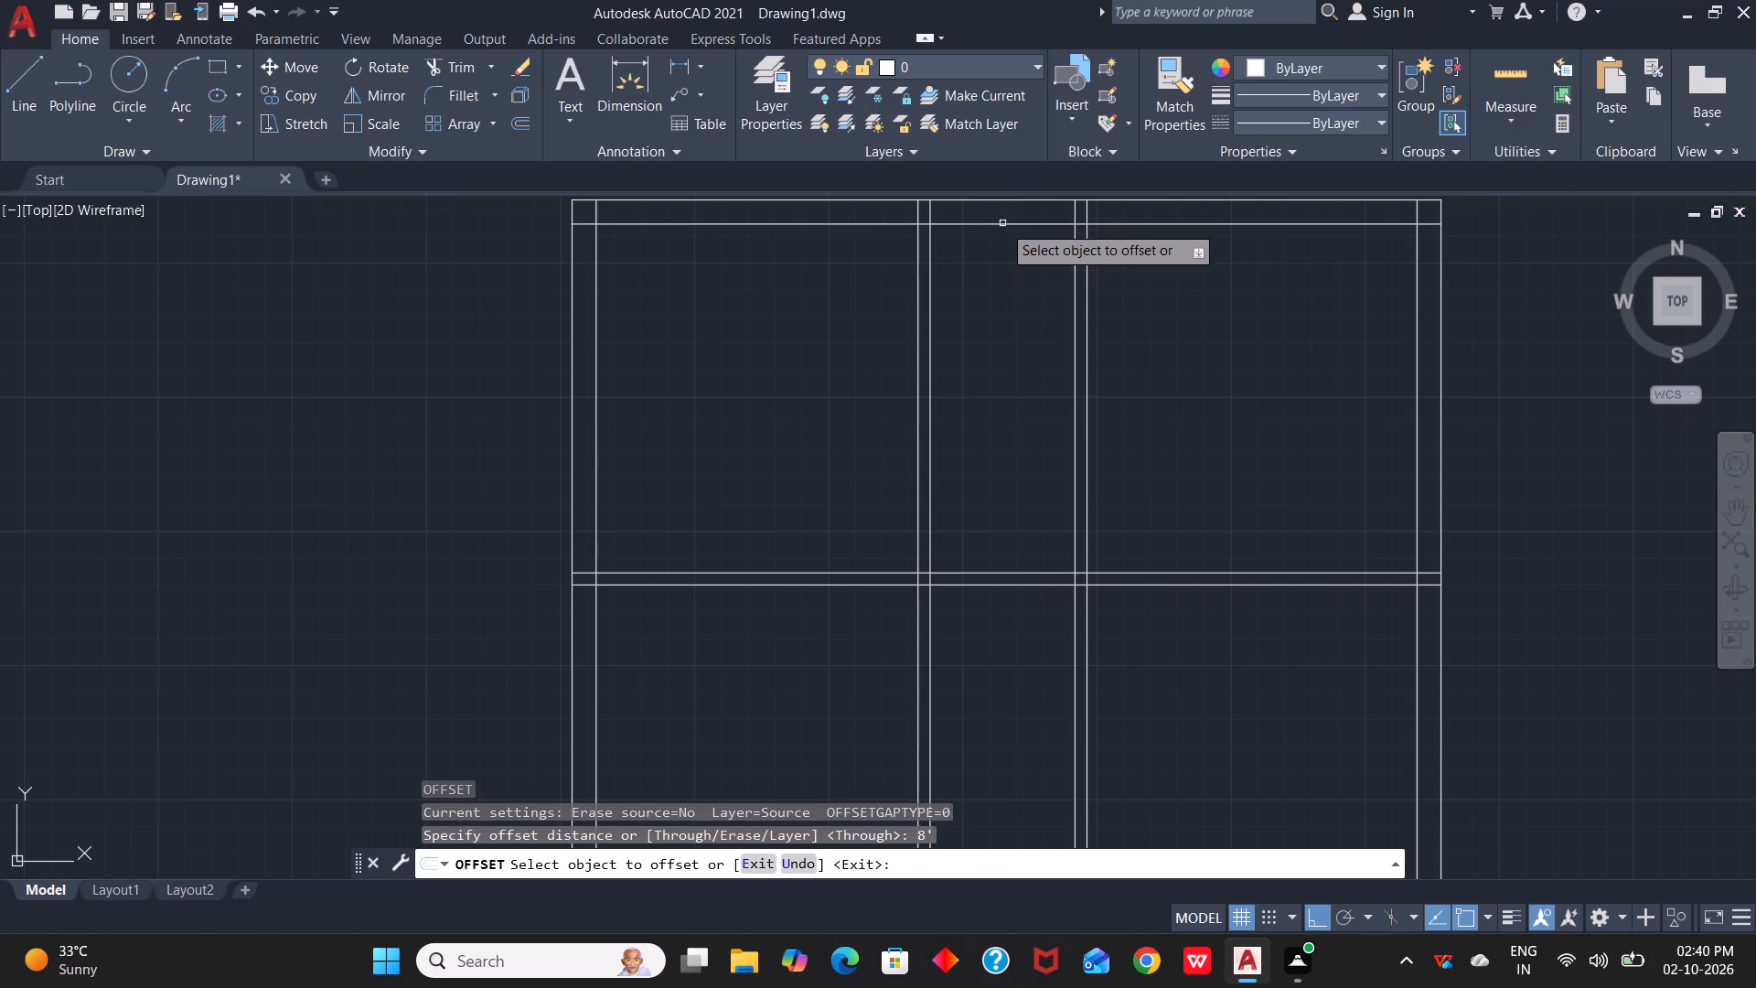
left_click(1002, 224)
left_click(1002, 292)
Offset the horizontal line 8' below the top wall 4.5' downward.
left_click_drag(1005, 479, 1005, 494)
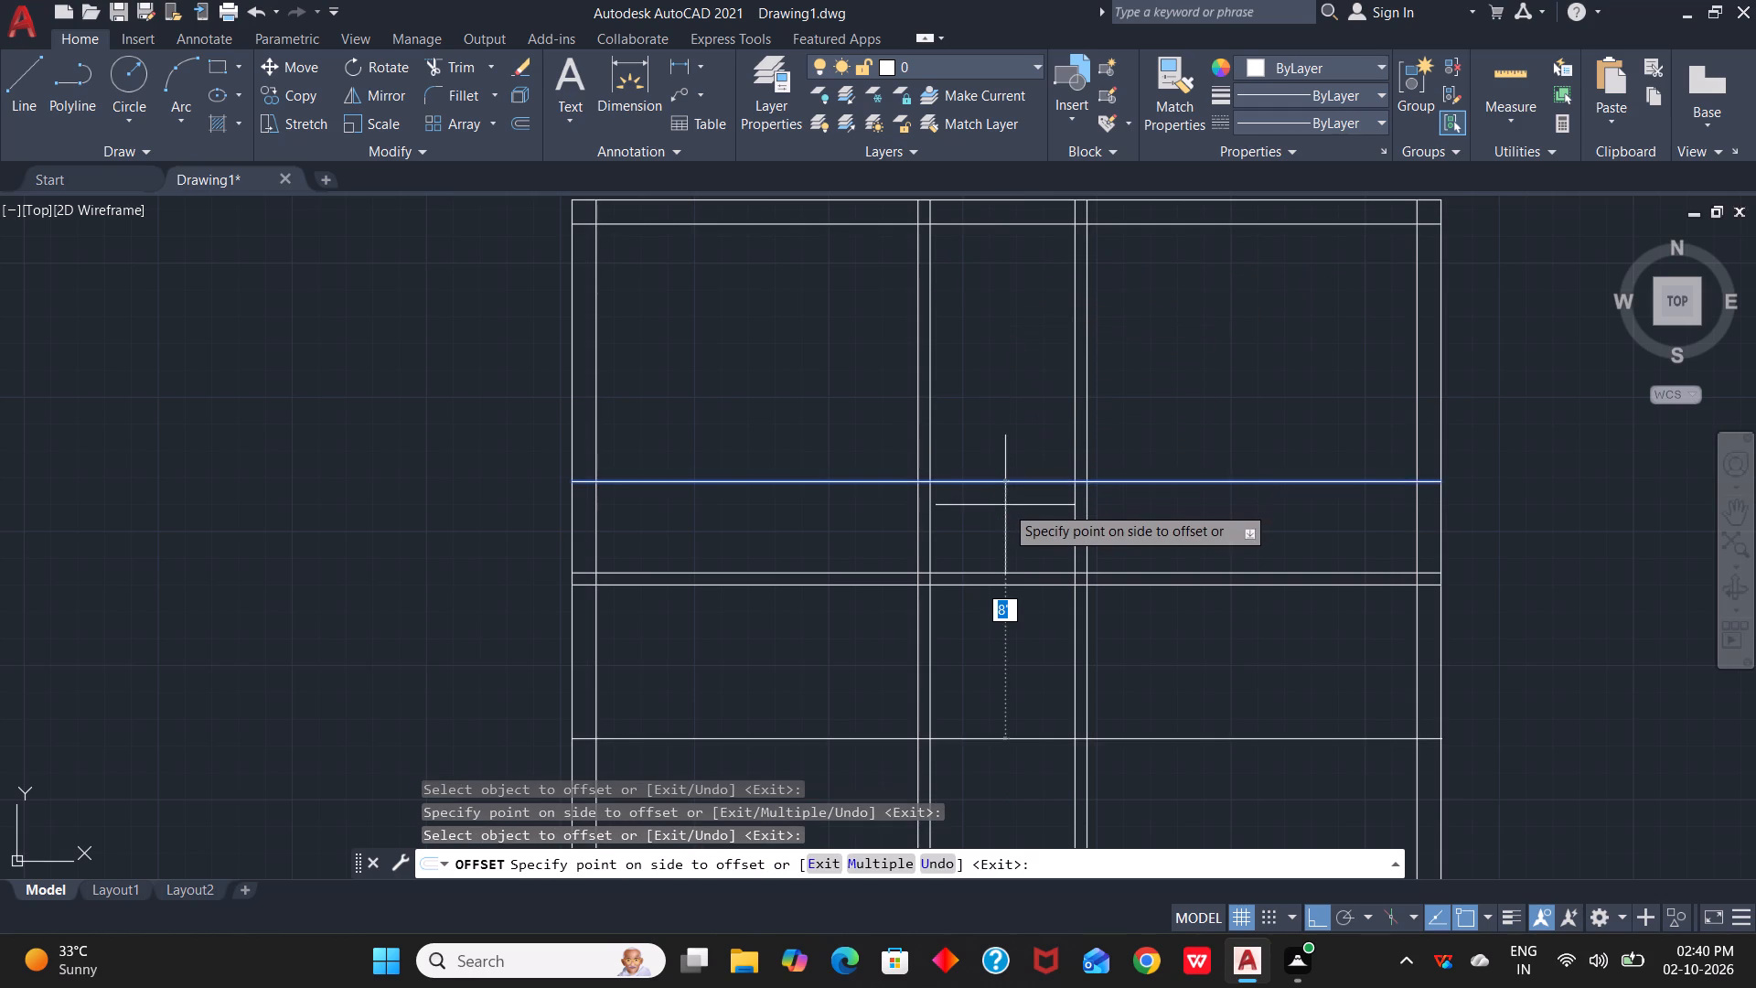
type("4.5'")
key("Return")
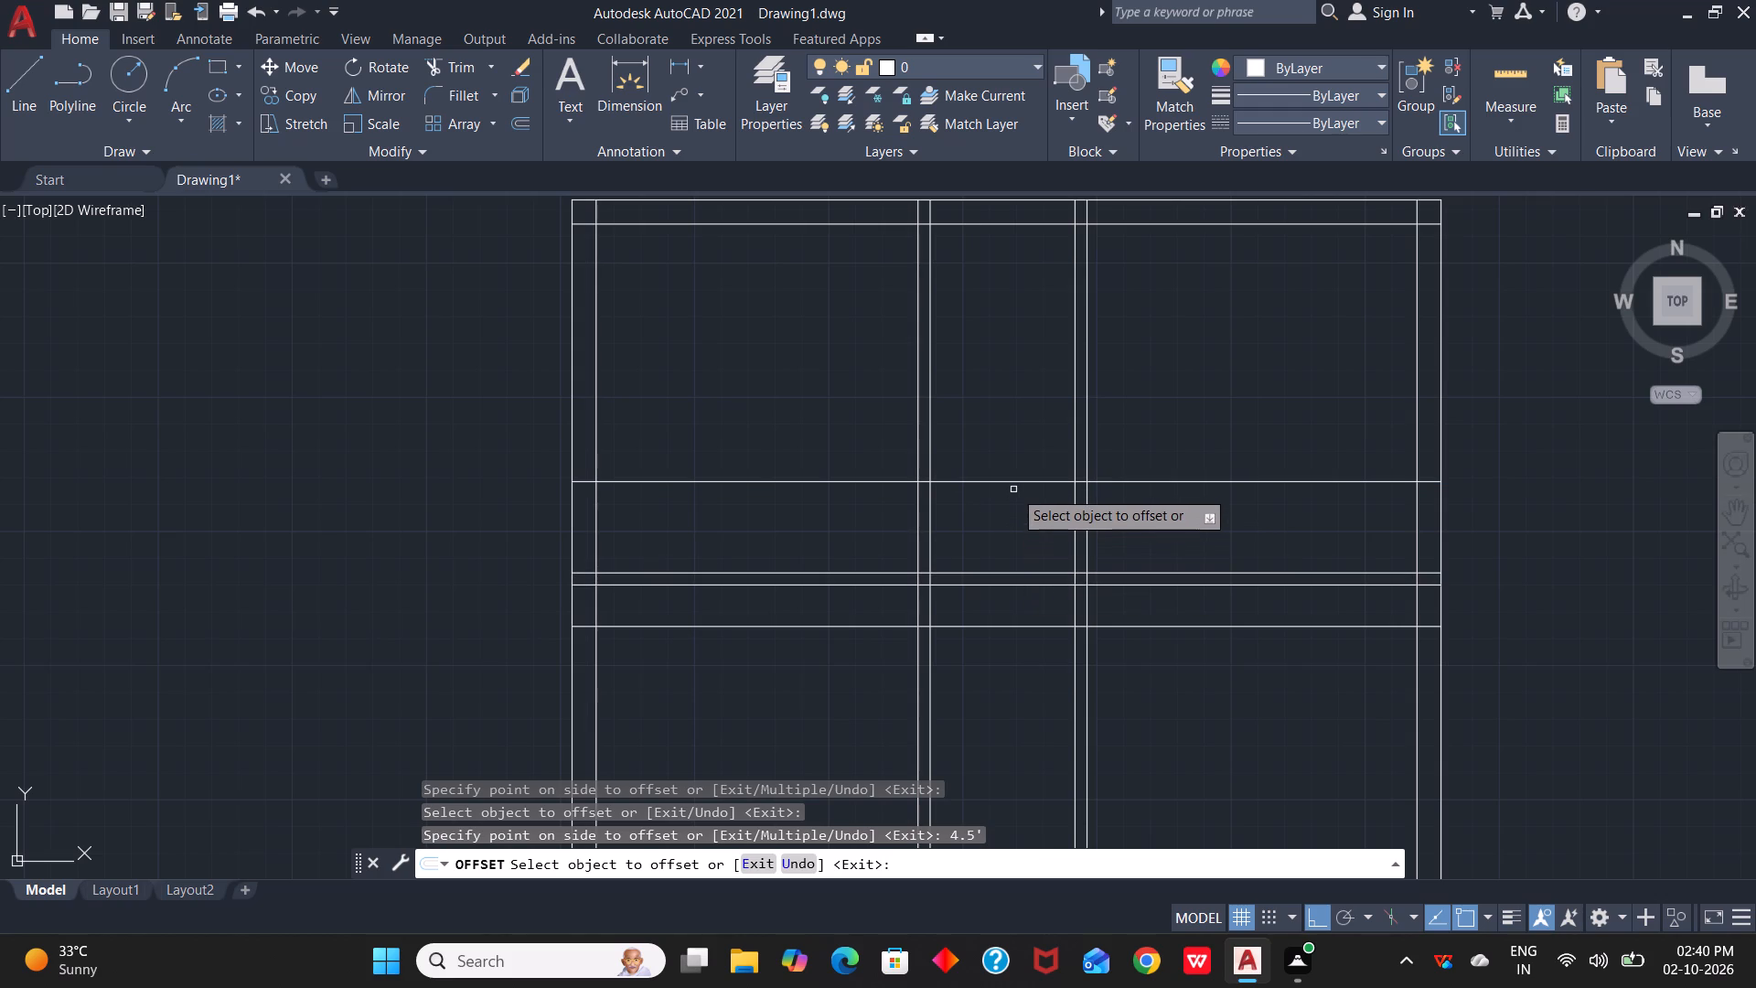
key("space")
Offset the horizontal line 8' below the top wall 4.5" downward to form a partition.
key("space")
type("4.5\"")
key("Return")
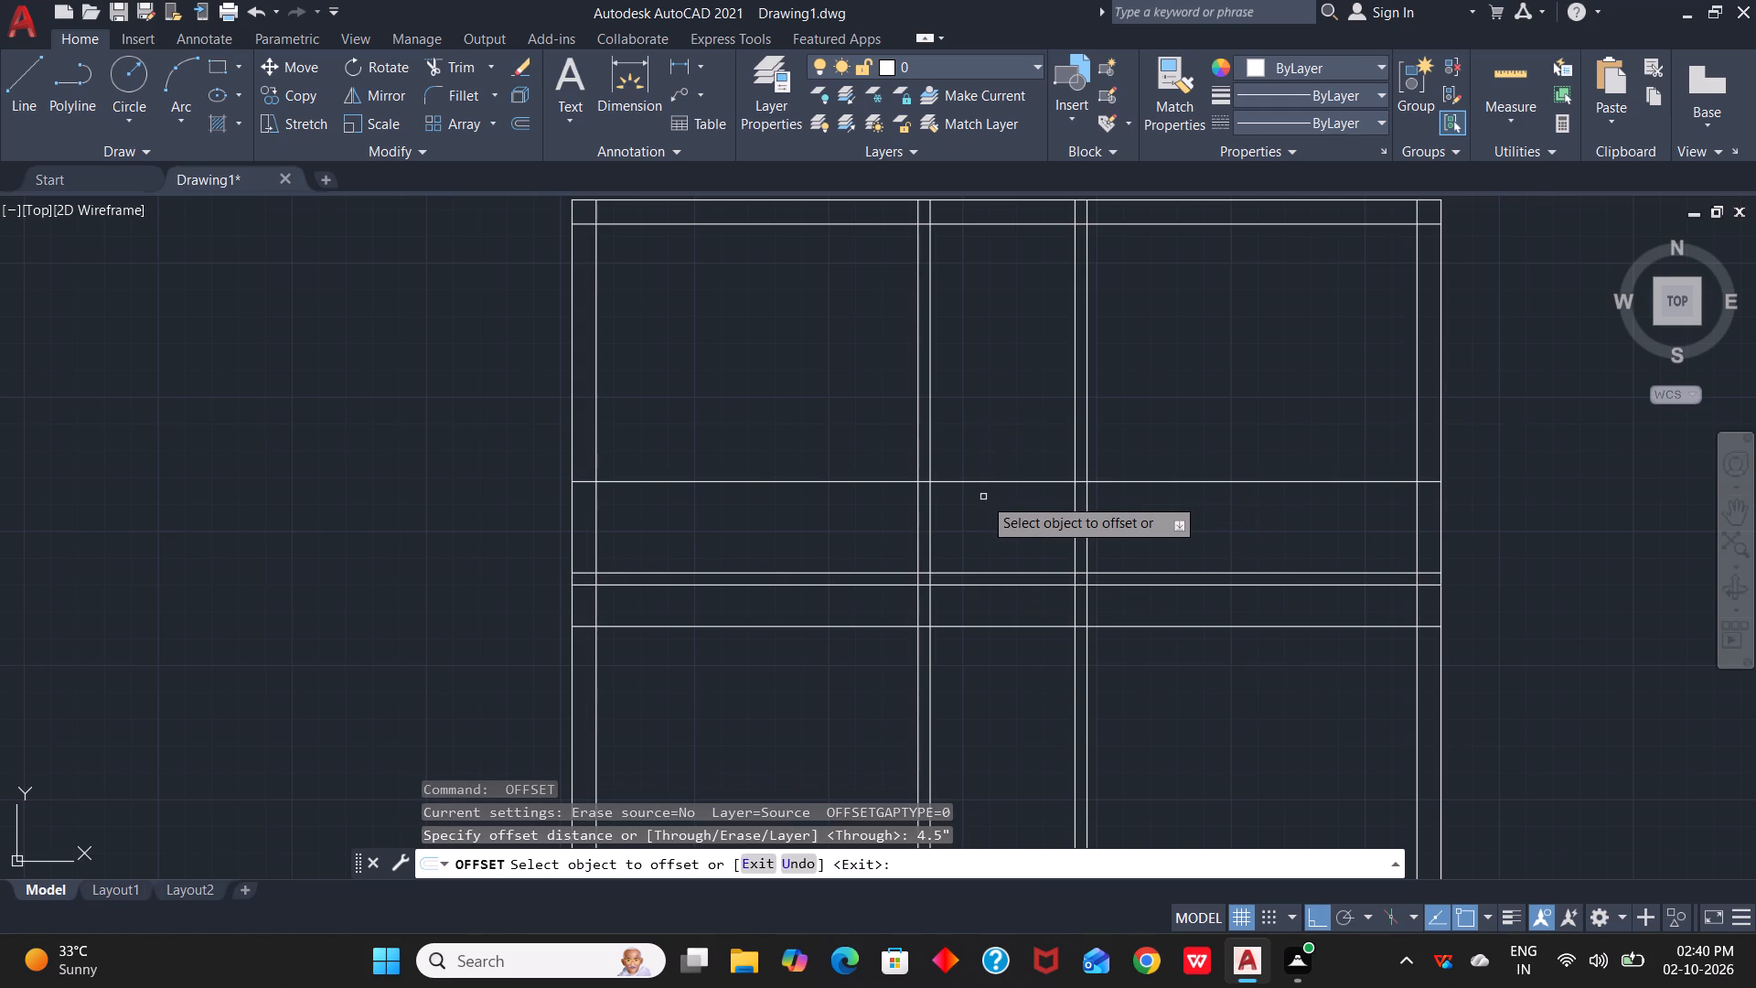
left_click(996, 478)
left_click(1007, 502)
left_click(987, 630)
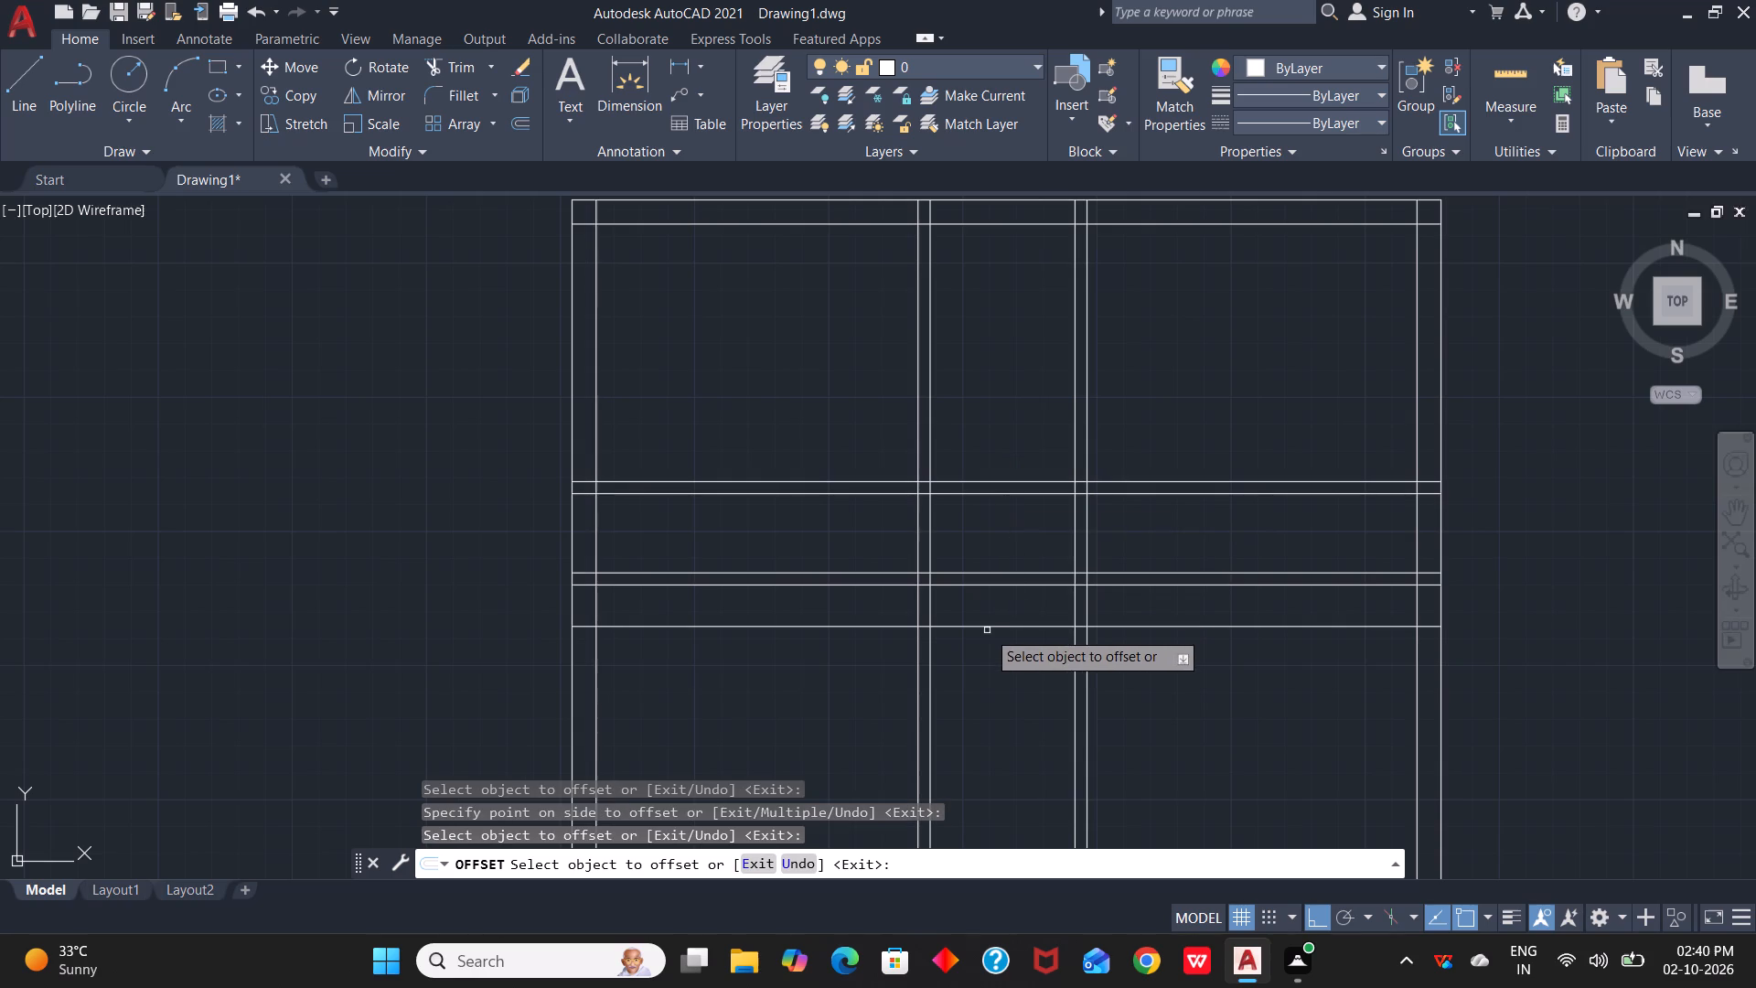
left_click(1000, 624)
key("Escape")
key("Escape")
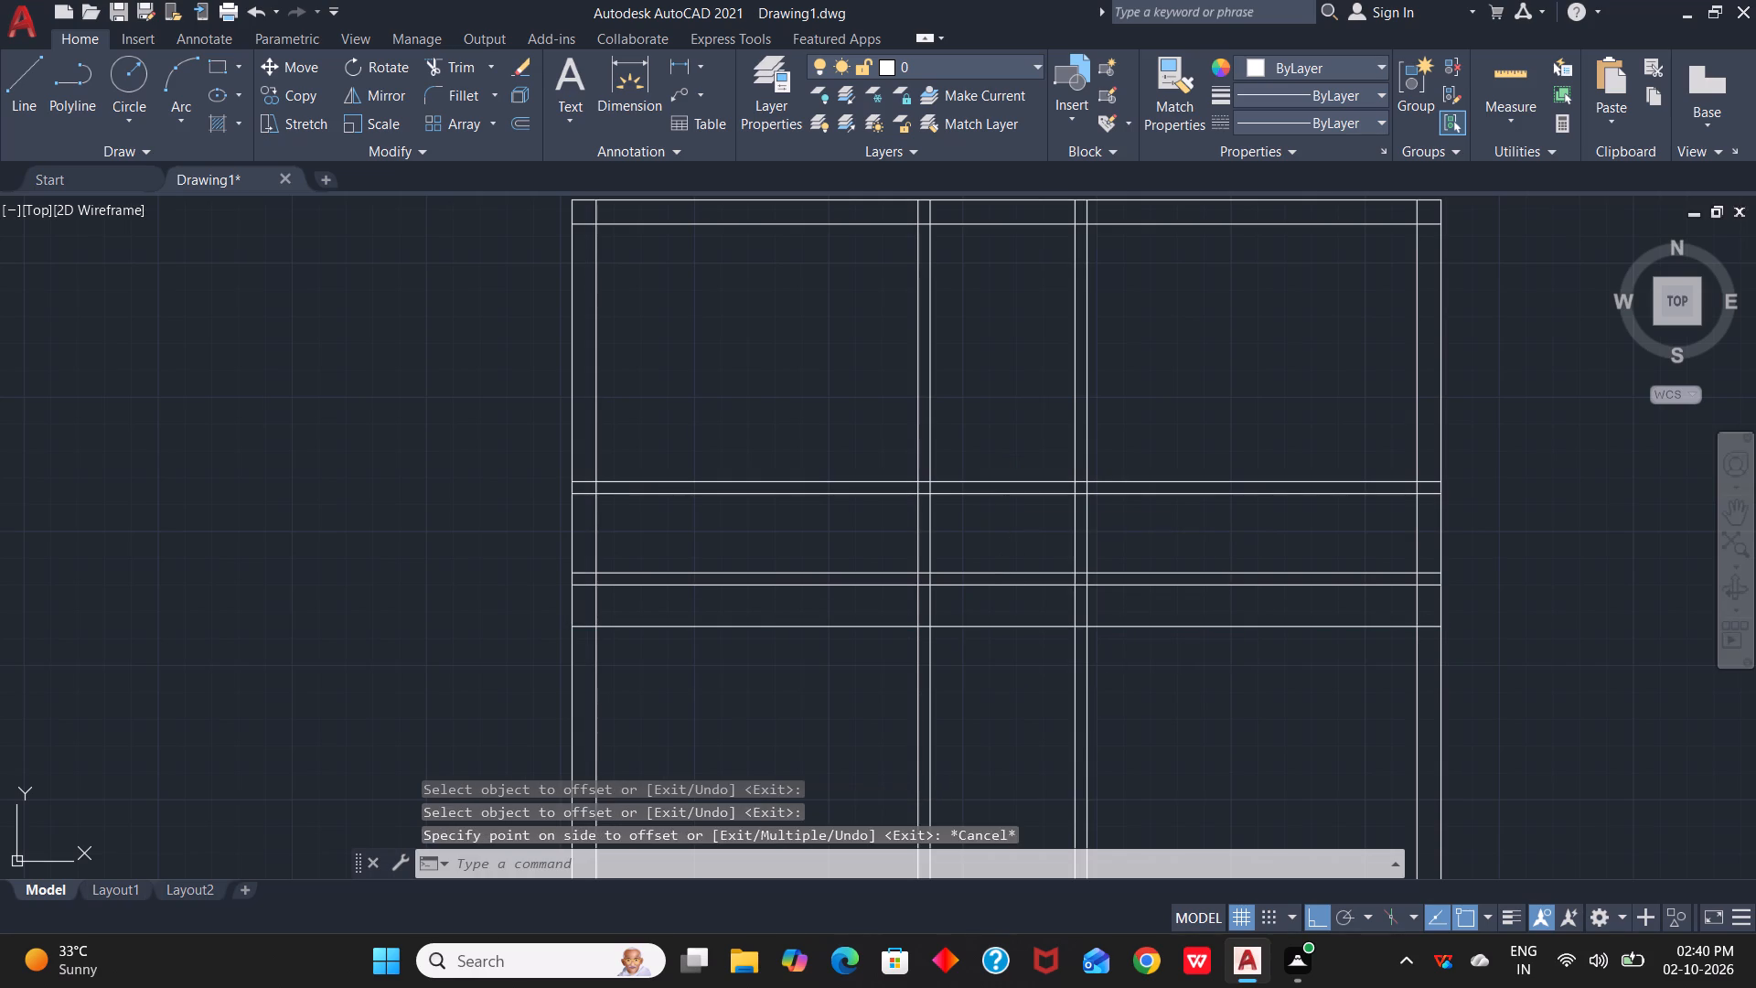
Erase the stray horizontal line below the lower horizontal partition.
left_click(1000, 624)
key("Delete")
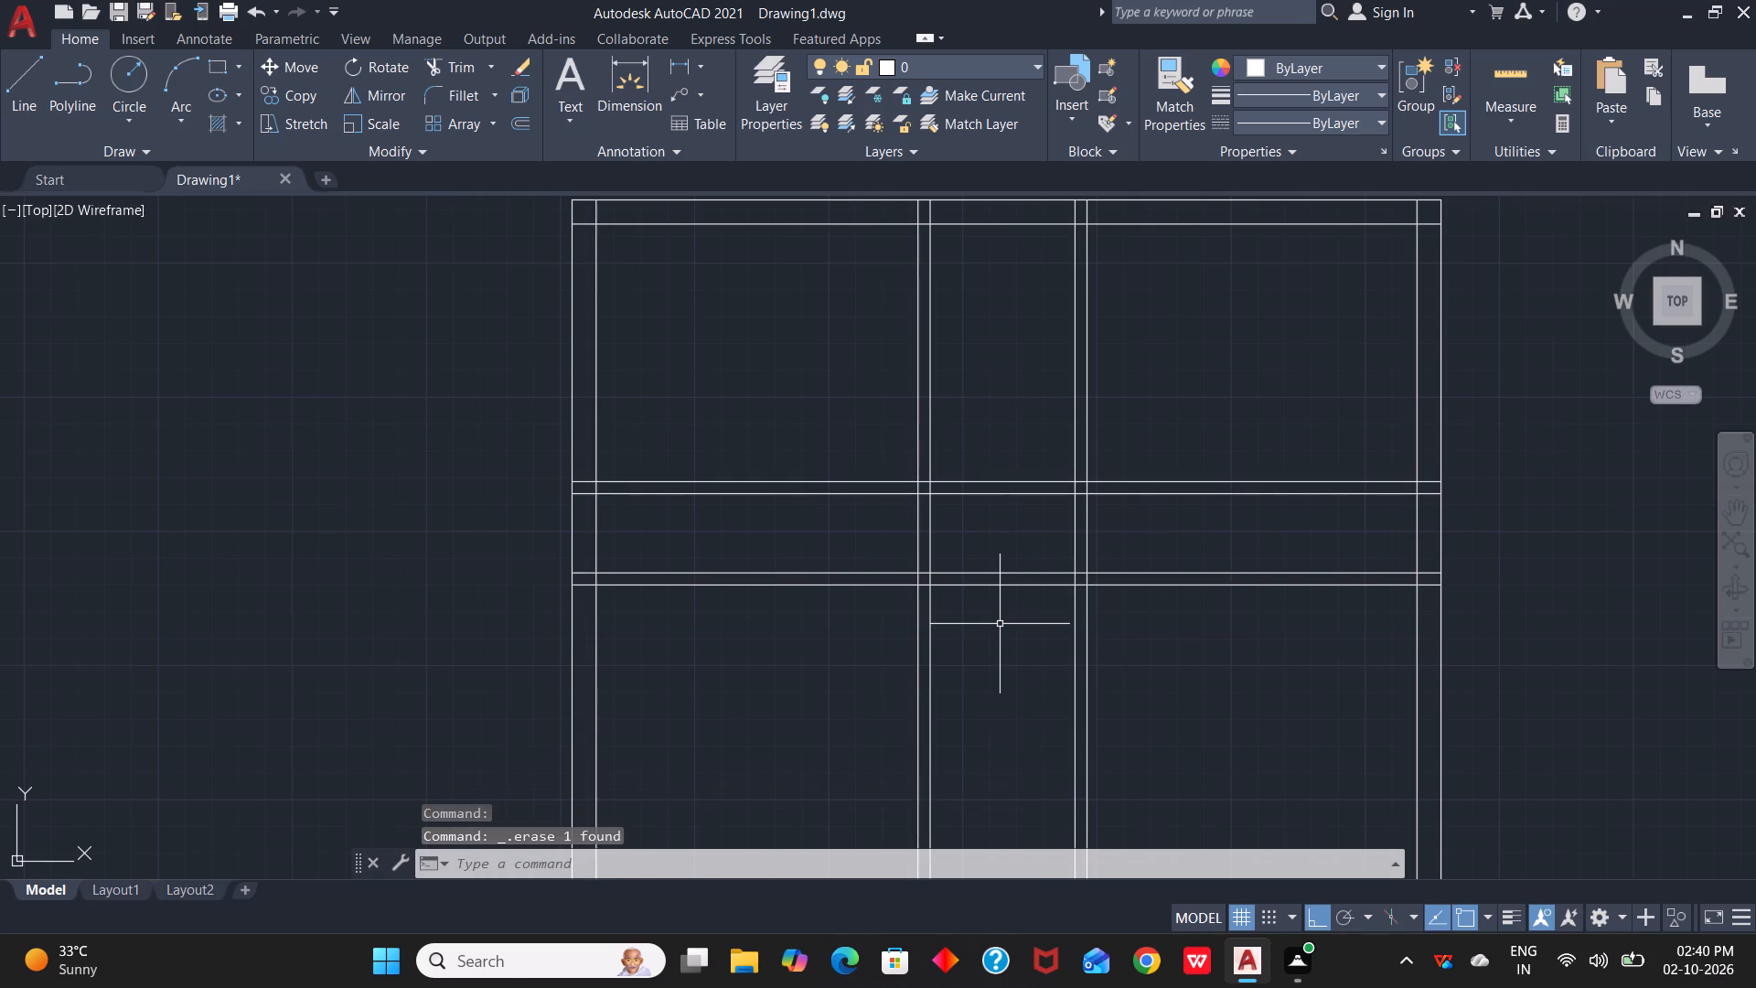
Trim the upper horizontal partition out of both side rooms and the lower horizontal partition out of the central bay.
type("tr")
key("space")
left_click_drag(756, 450, 776, 519)
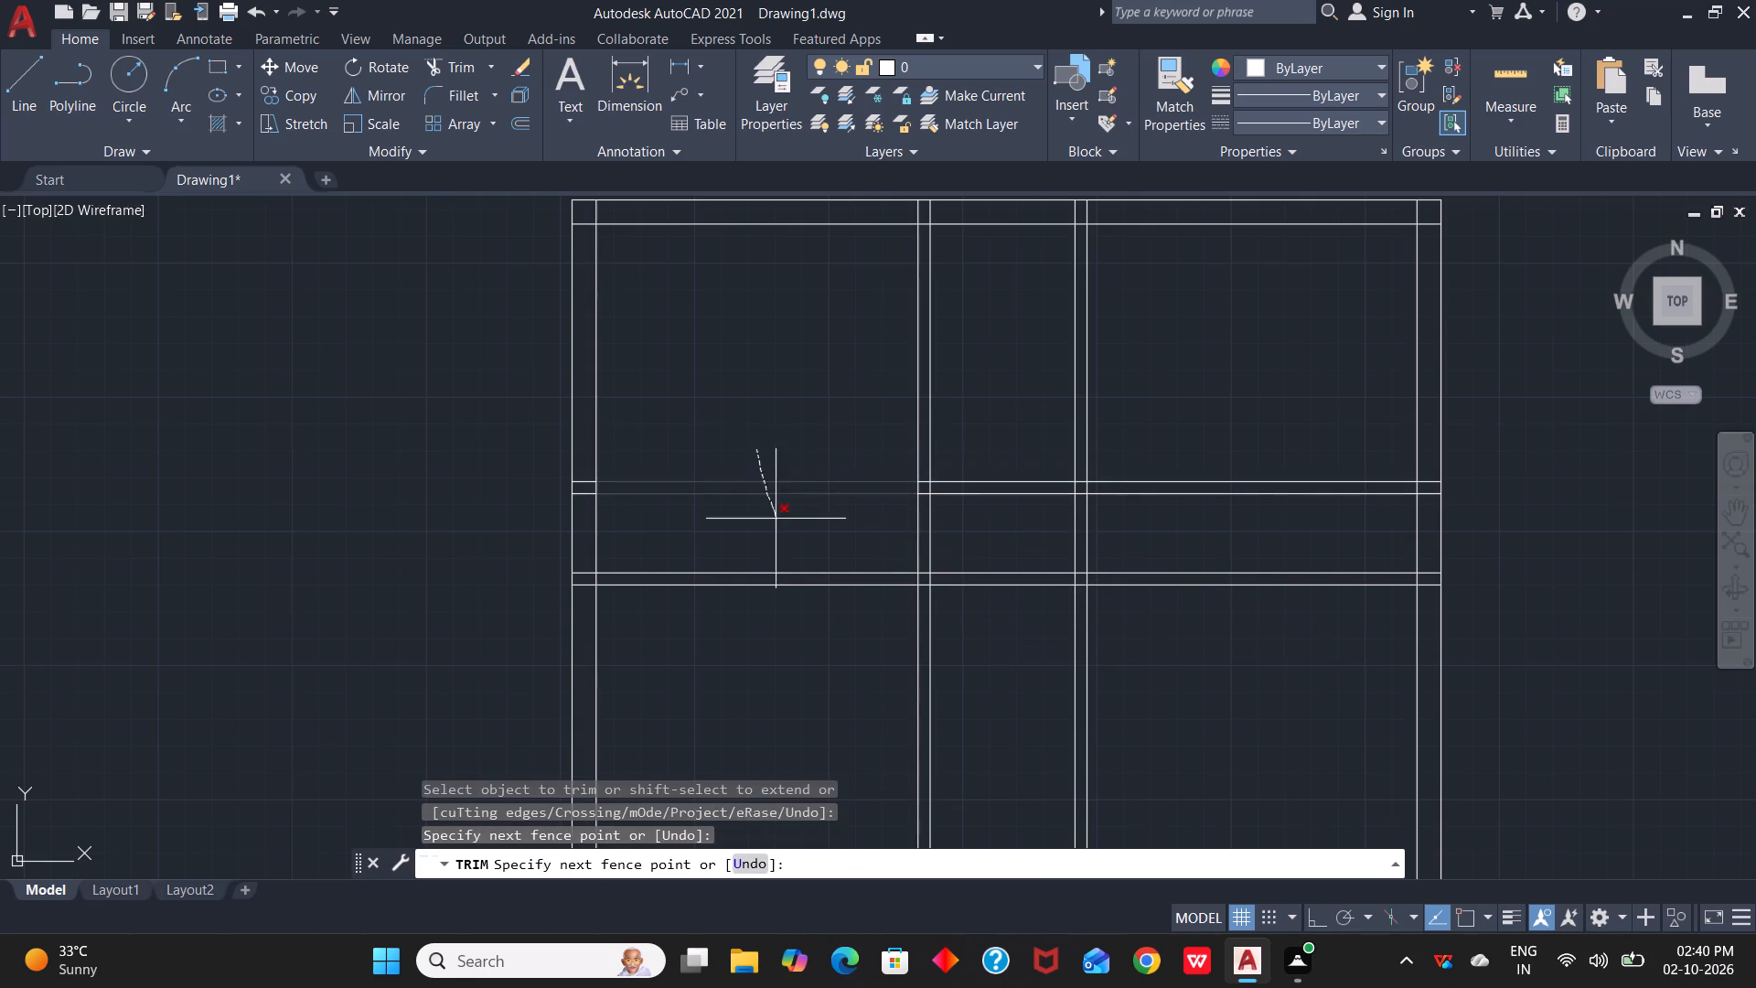
left_click_drag(776, 519, 777, 519)
left_click_drag(1293, 439, 1247, 546)
left_click_drag(997, 546, 979, 636)
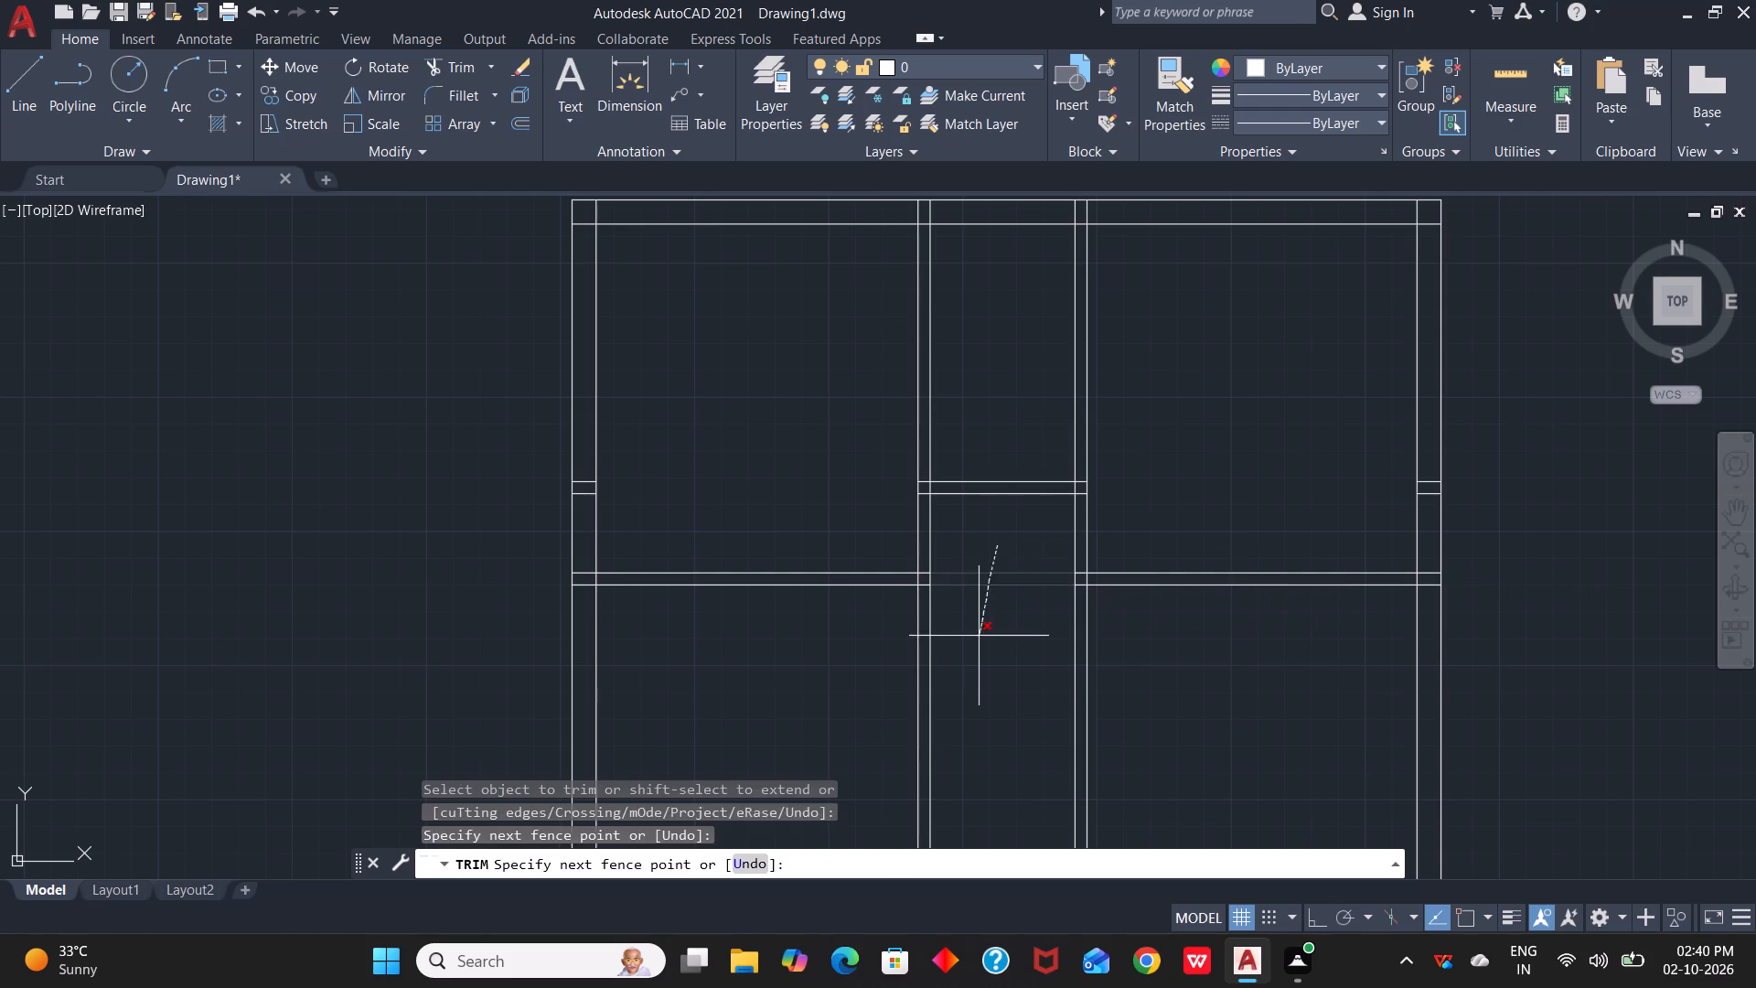
left_click_drag(979, 636, 978, 636)
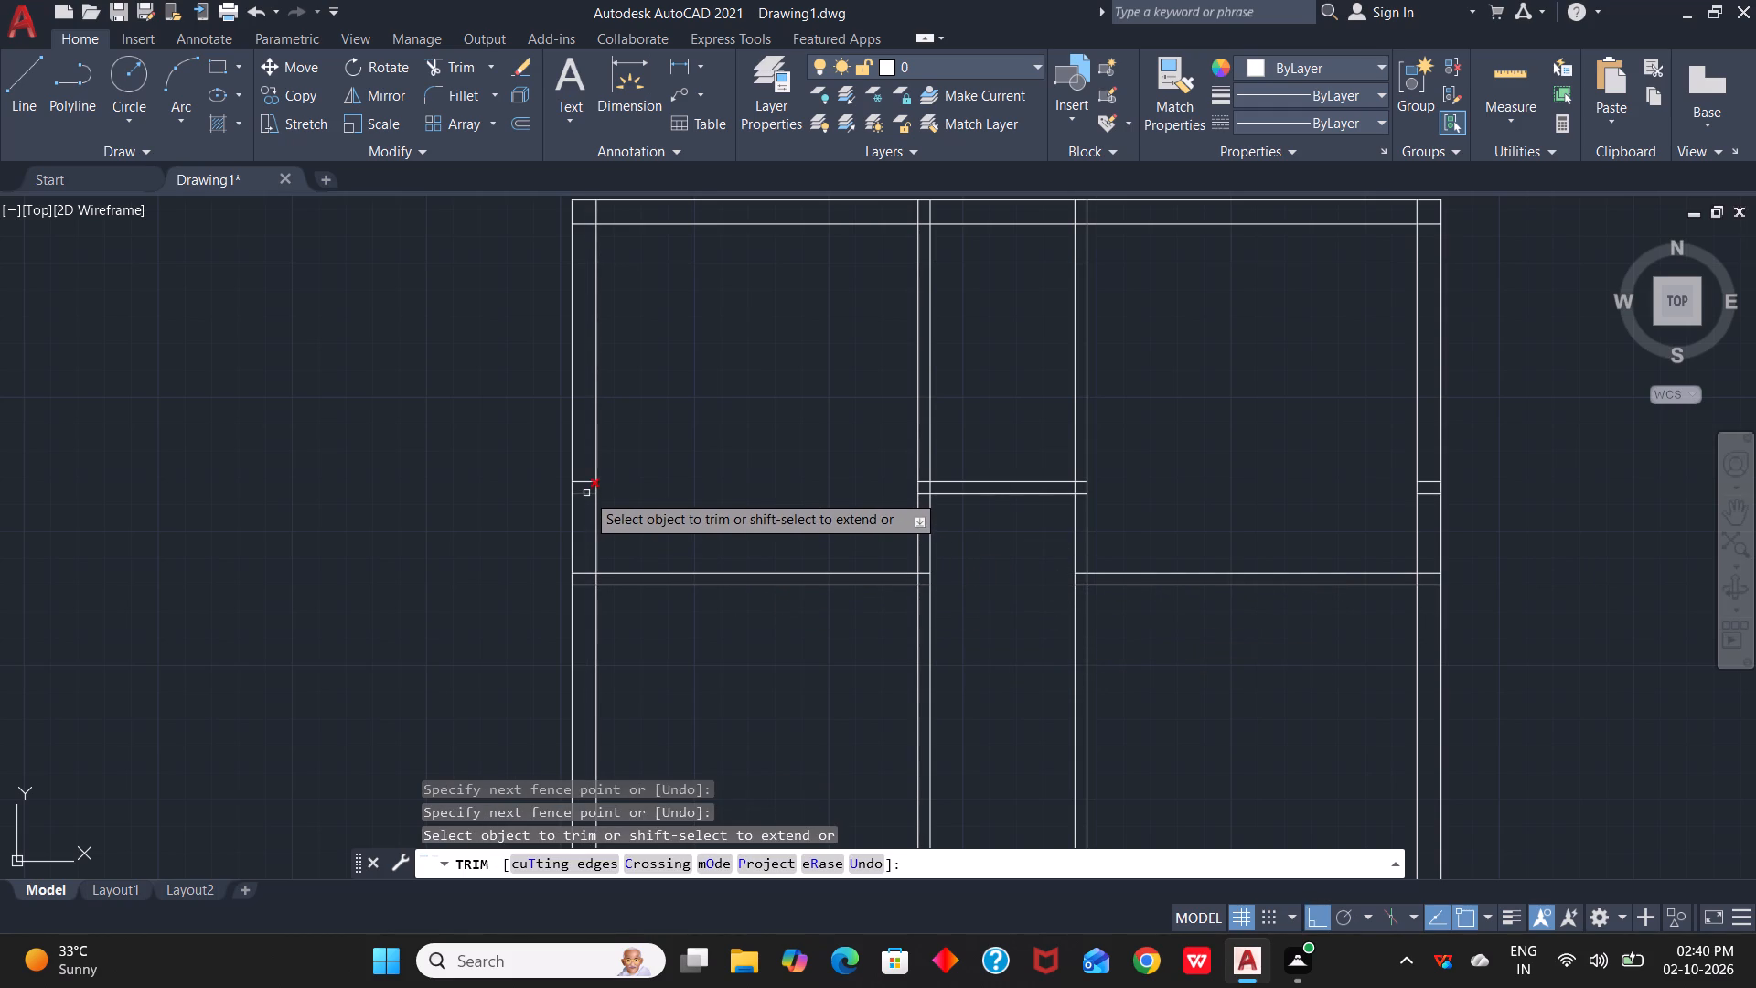
Trim the upper partition's stubs inside the left outer wall and the overlapping inner wall lines at the top-left corner.
left_click_drag(586, 492, 586, 472)
left_click_drag(586, 472, 582, 496)
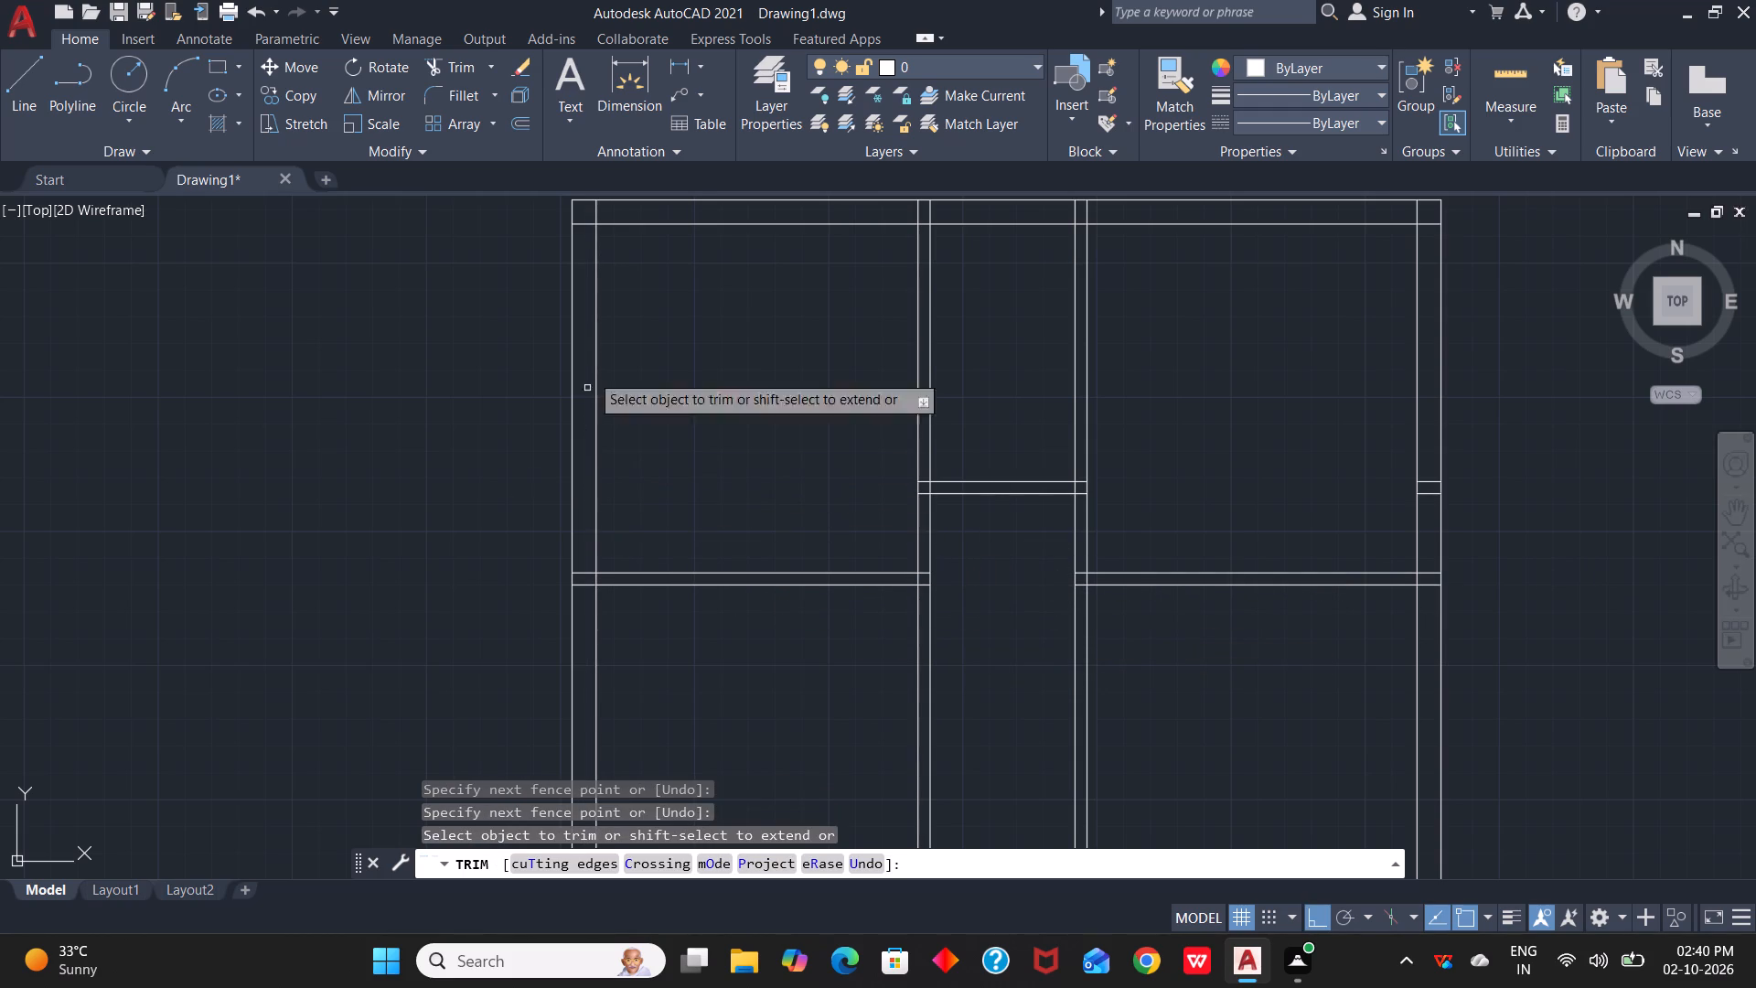
left_click_drag(582, 233, 606, 211)
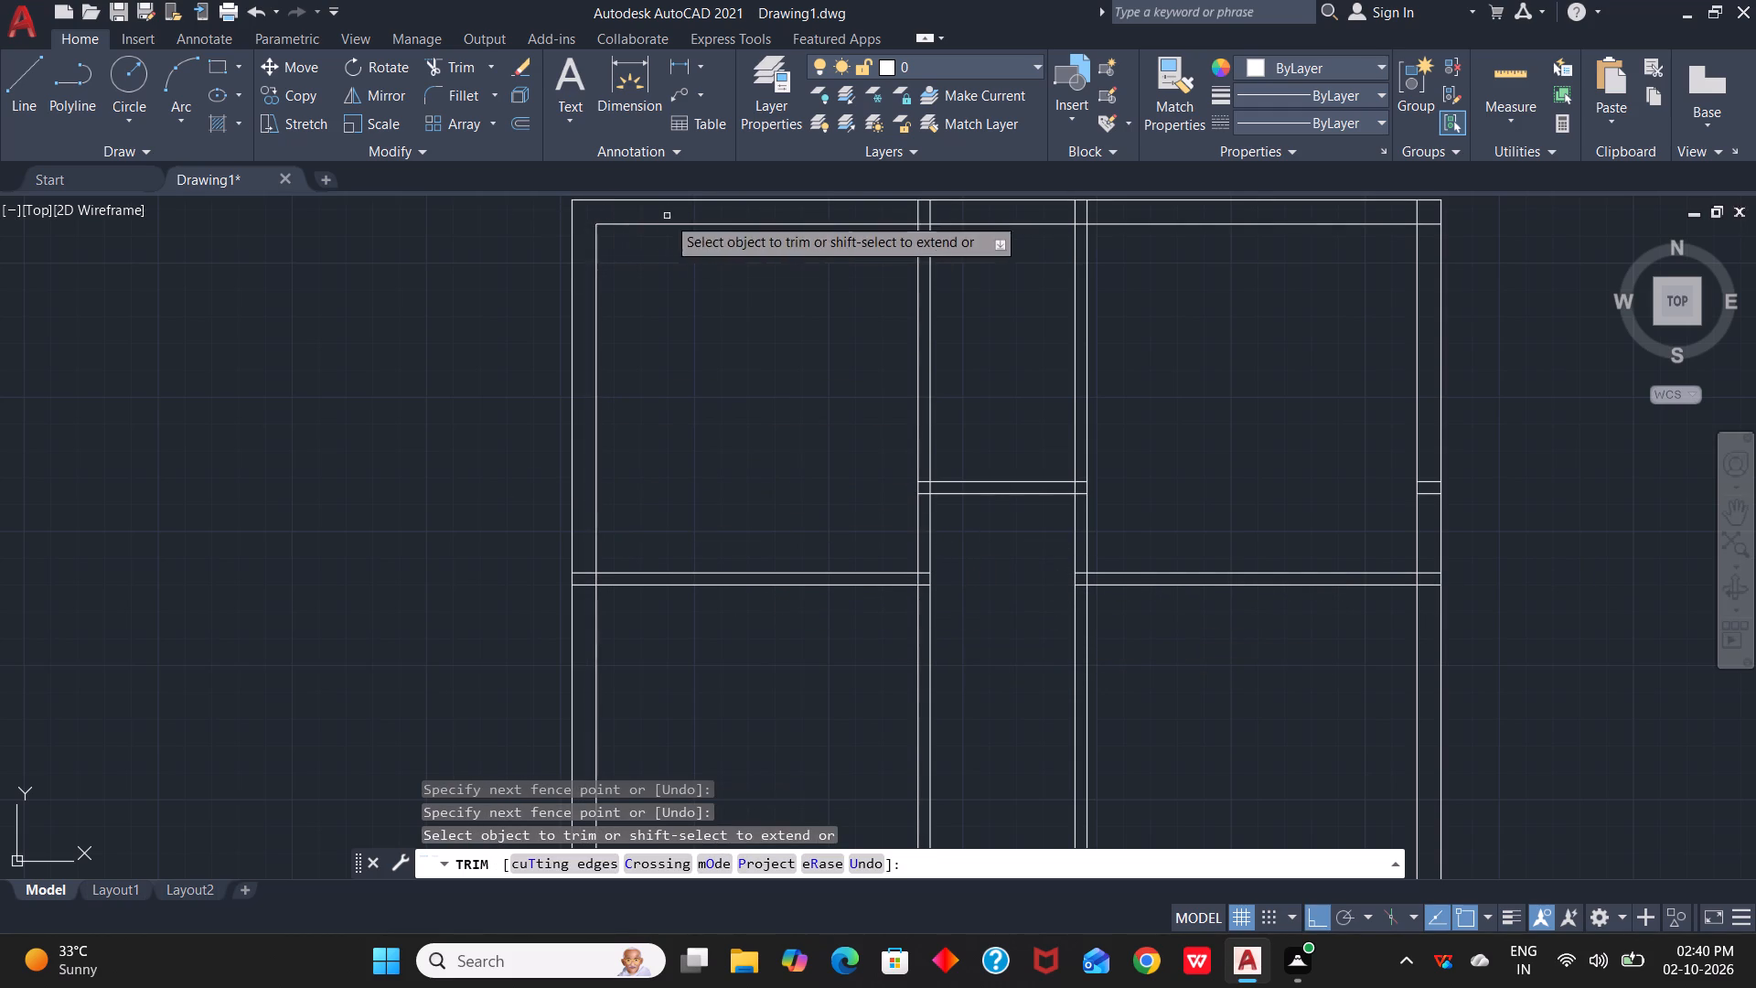
Trim the vertical partition lines inside the top wall and the wall's inner line across both vertical partitions.
left_click_drag(901, 213, 1122, 211)
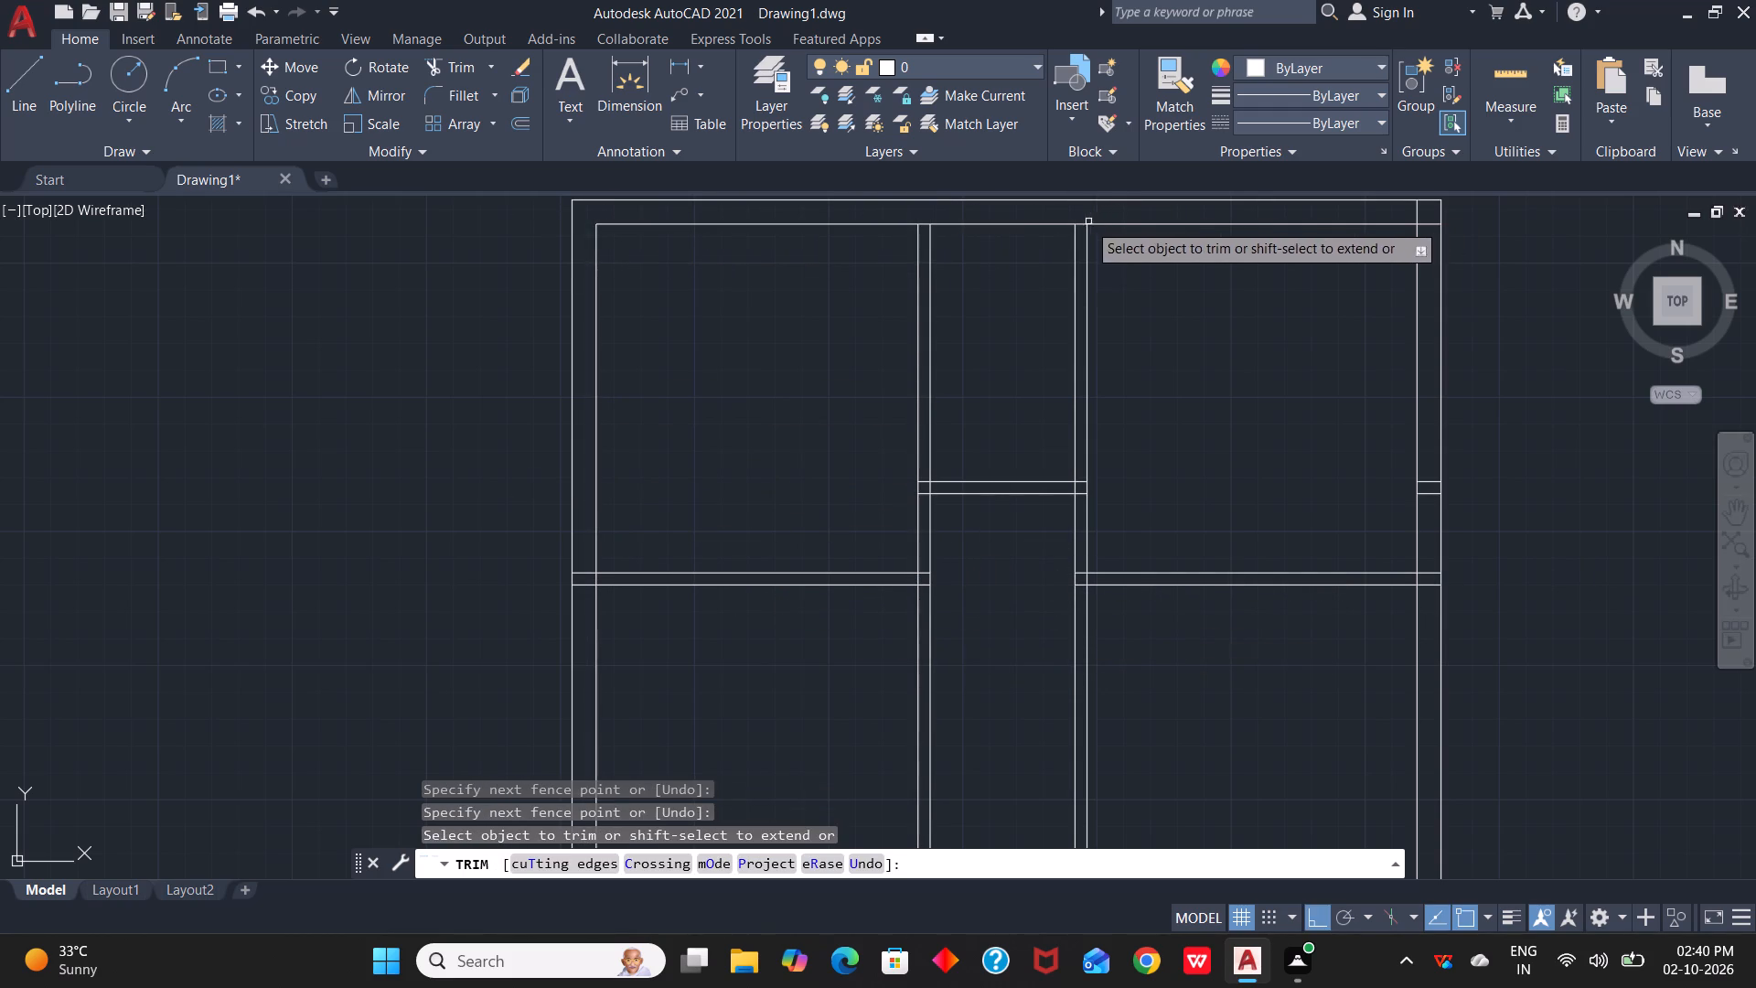
scroll(1084, 224, "up", 3)
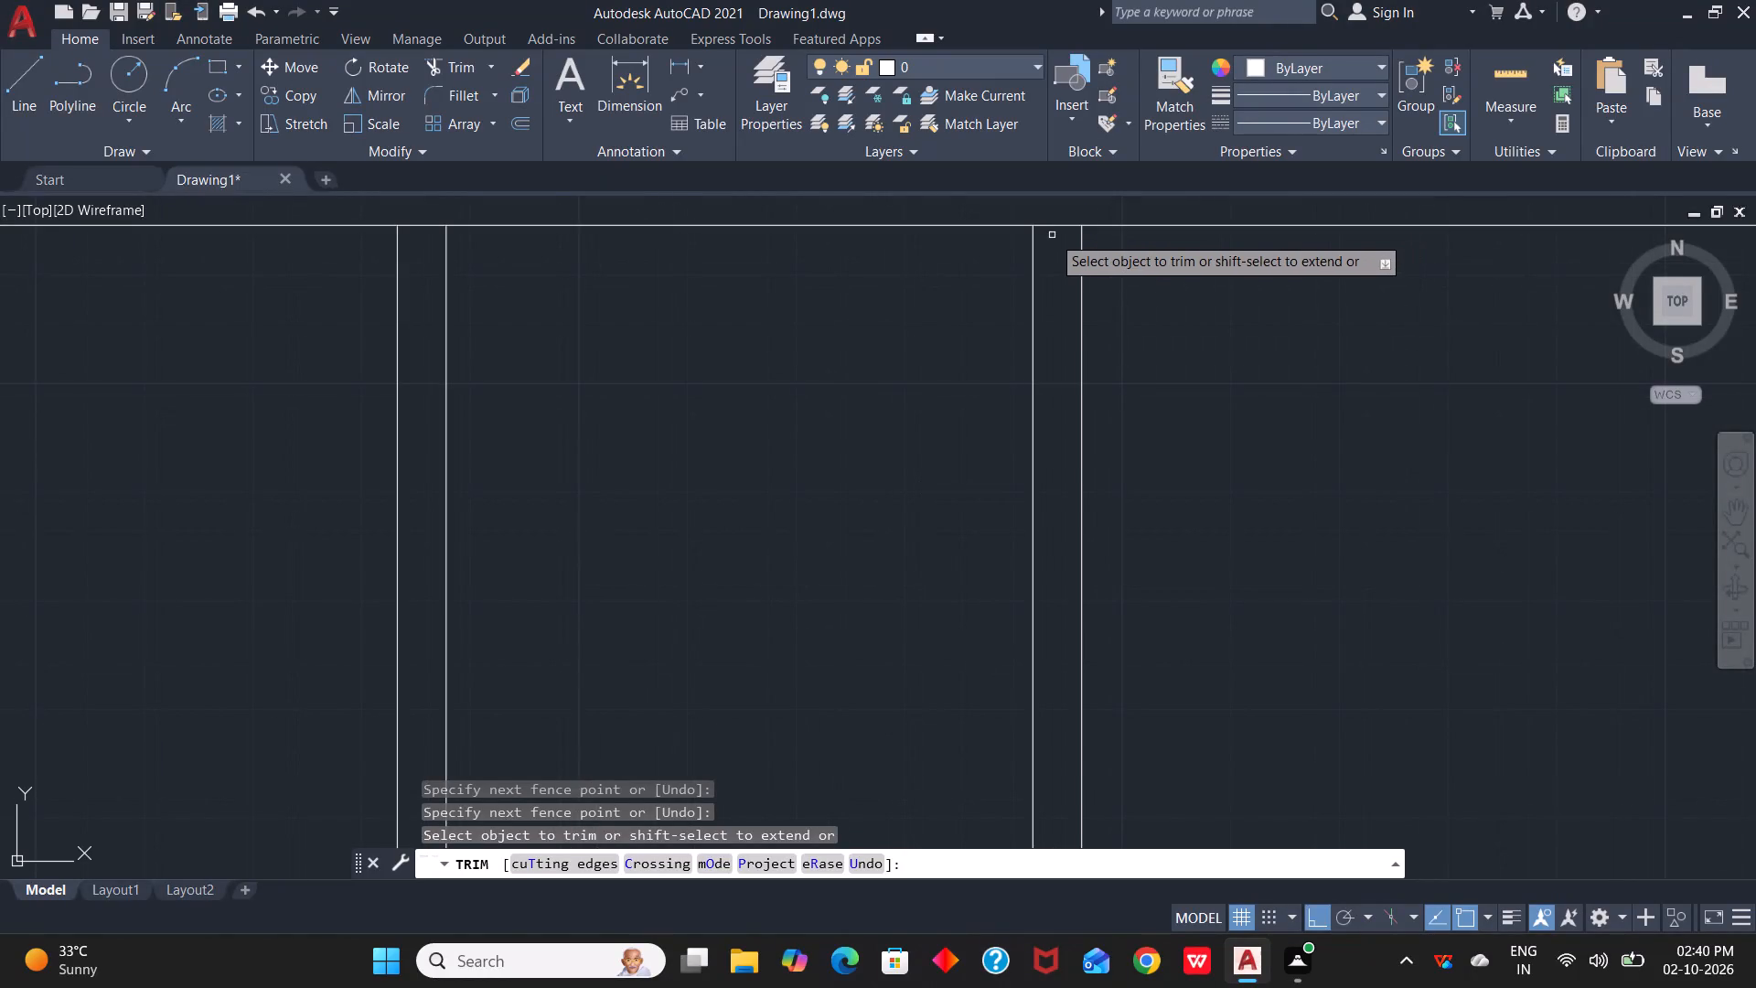
left_click(1051, 221)
left_click_drag(1050, 221, 1050, 262)
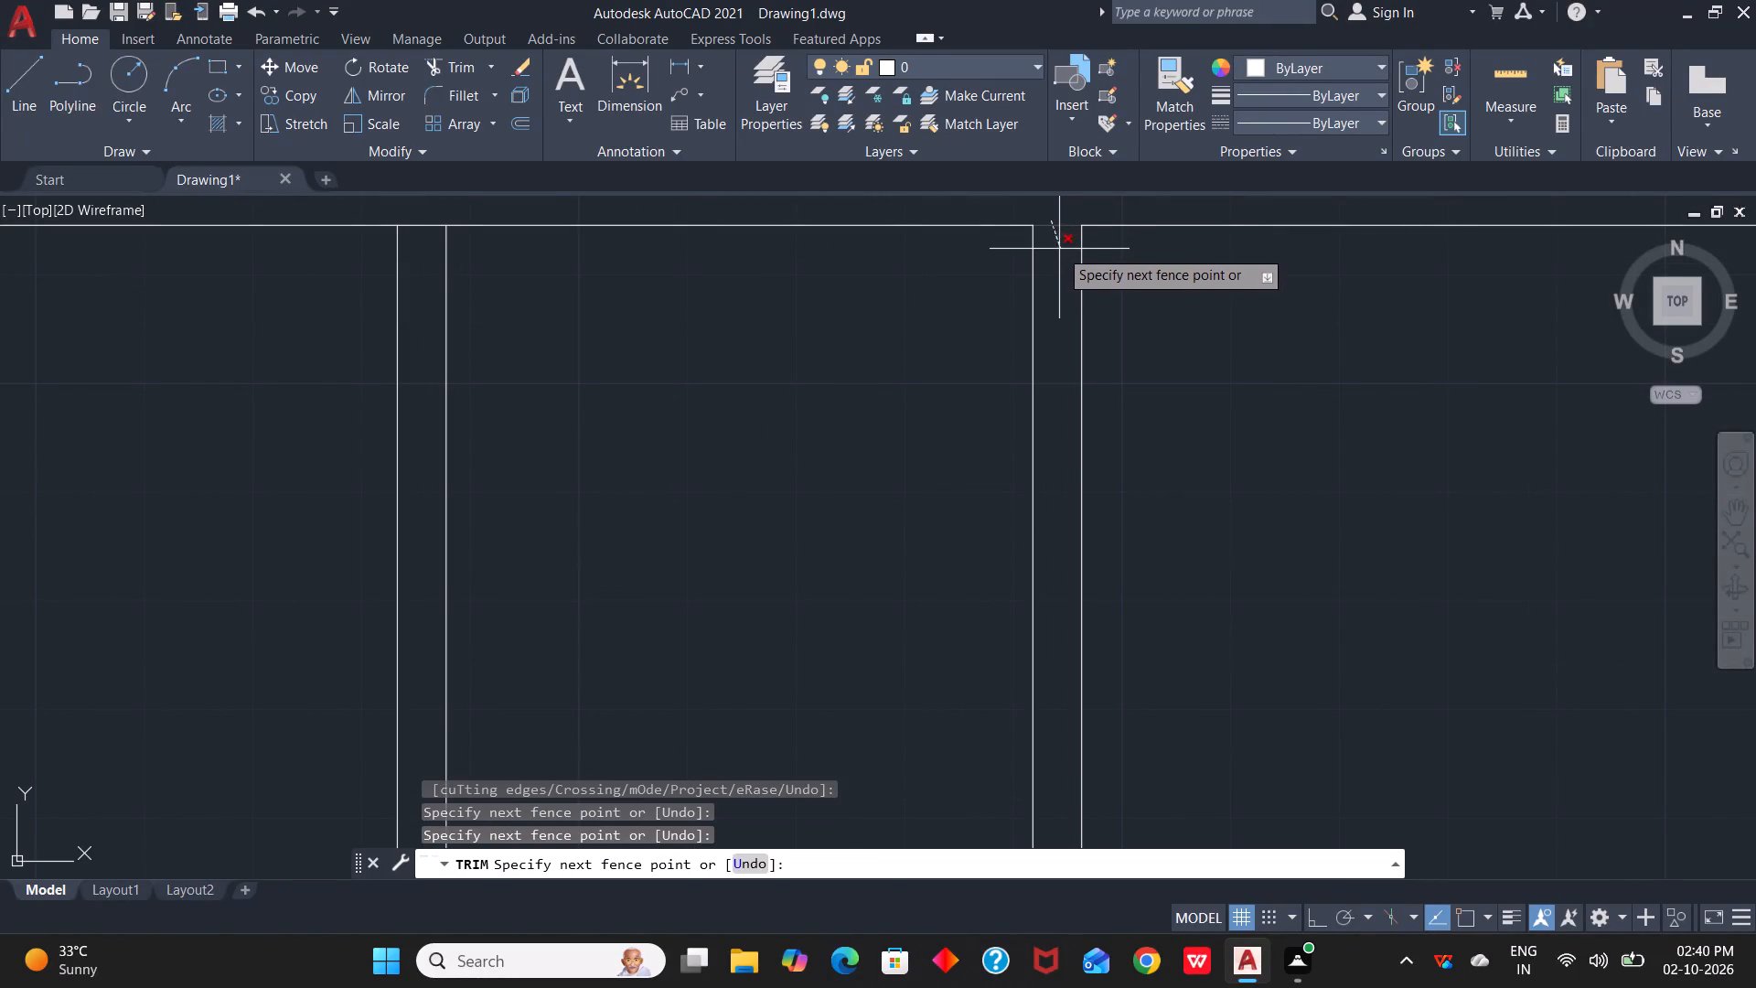
left_click(1059, 249)
left_click_drag(416, 212, 413, 242)
Trim the overlapping lines at the top-right corner, the partition stubs inside the right outer wall, and the inner line across the partition's end.
scroll(530, 250, "down", 2)
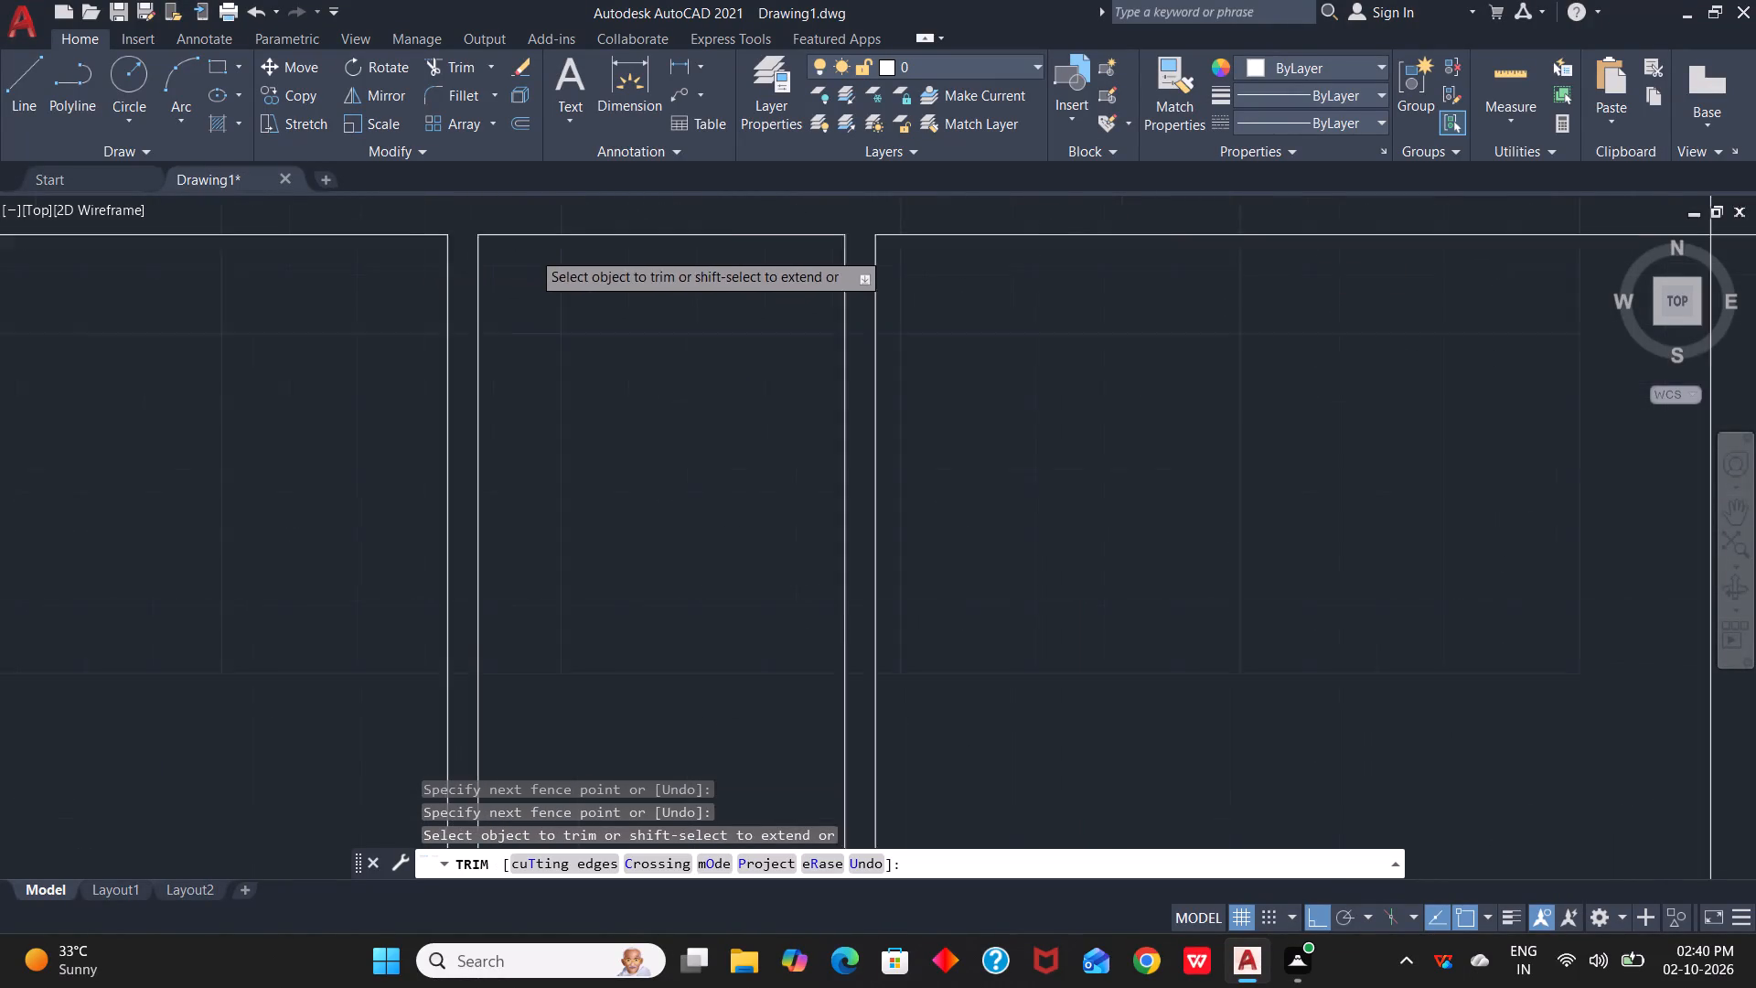
middle_click_drag(1054, 318, 831, 368)
left_click_drag(1005, 278, 1054, 279)
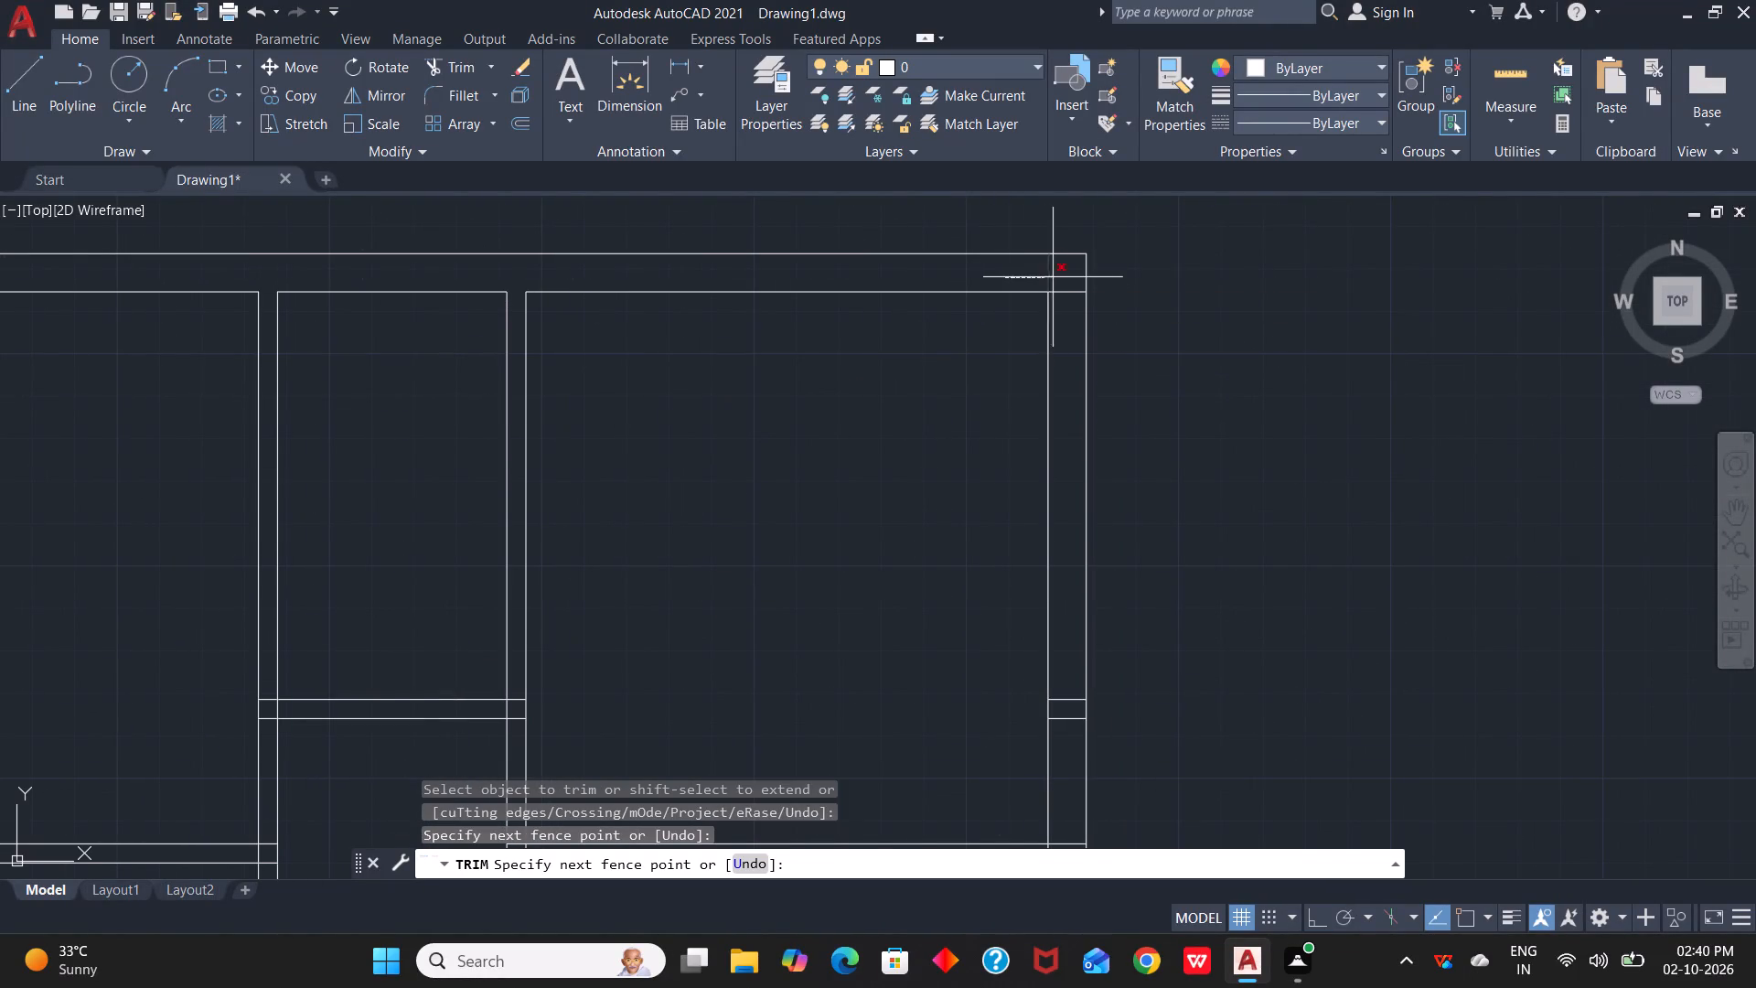
left_click_drag(1054, 279, 1058, 307)
scroll(1061, 308, "down", 3)
scroll(1076, 459, "up", 3)
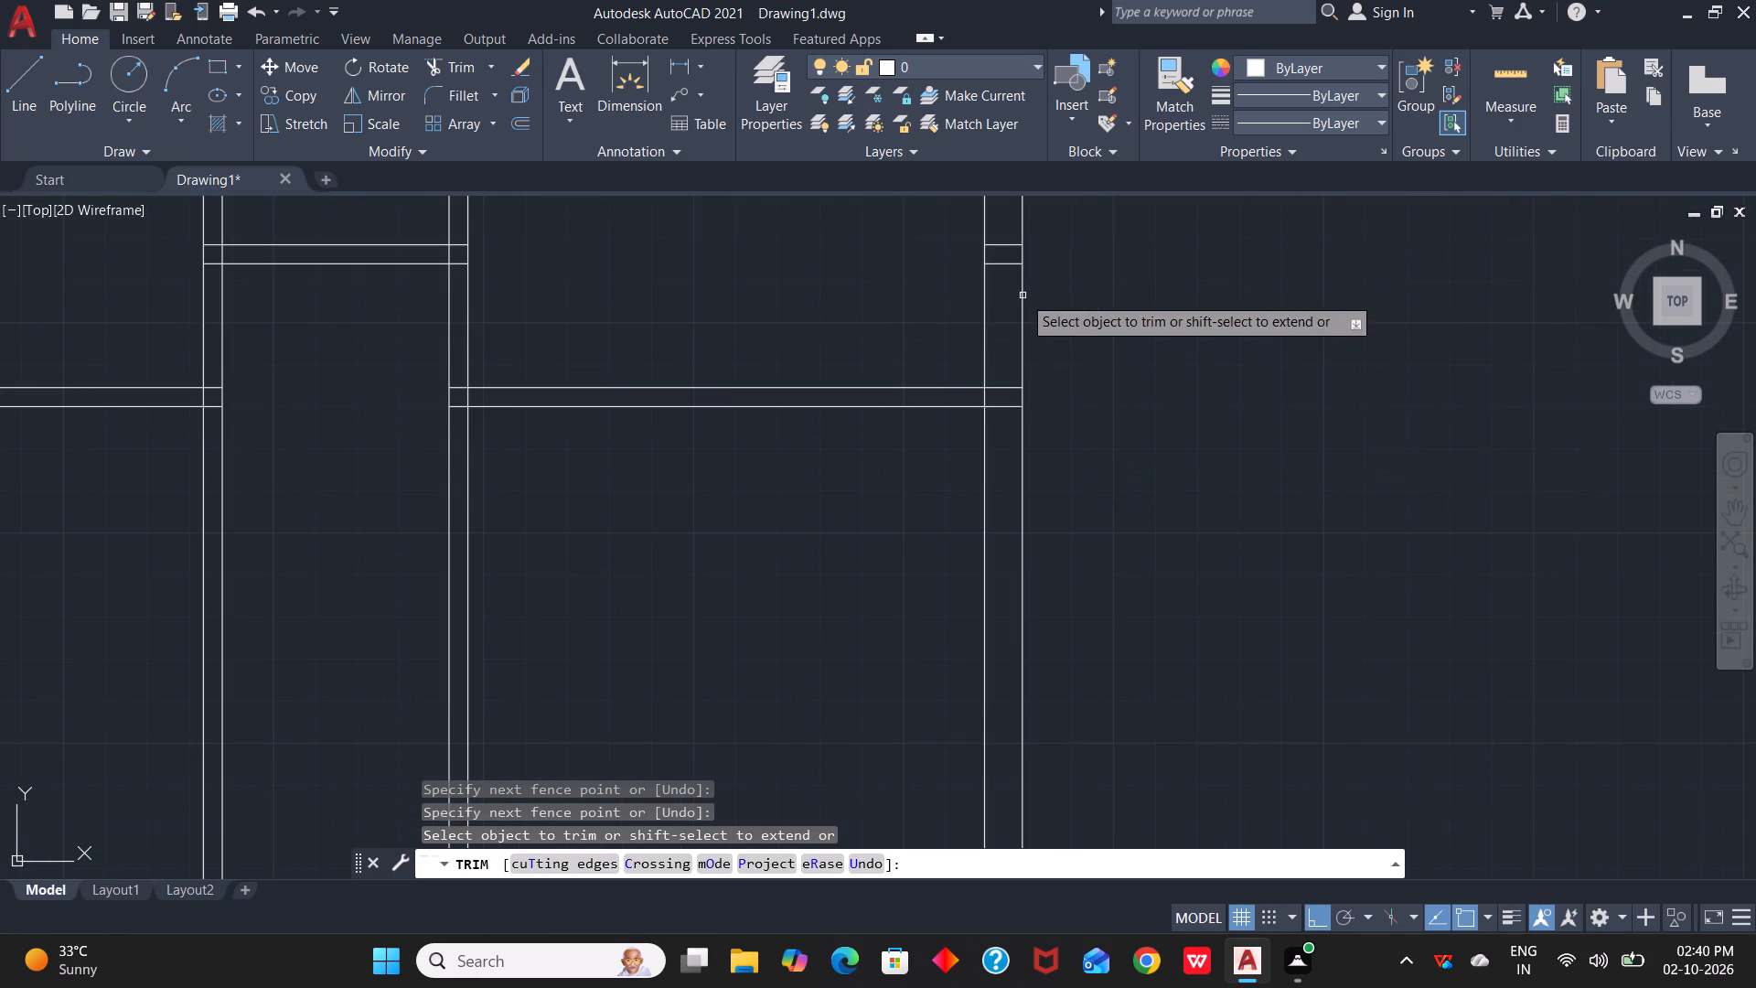
left_click_drag(1000, 225, 1000, 430)
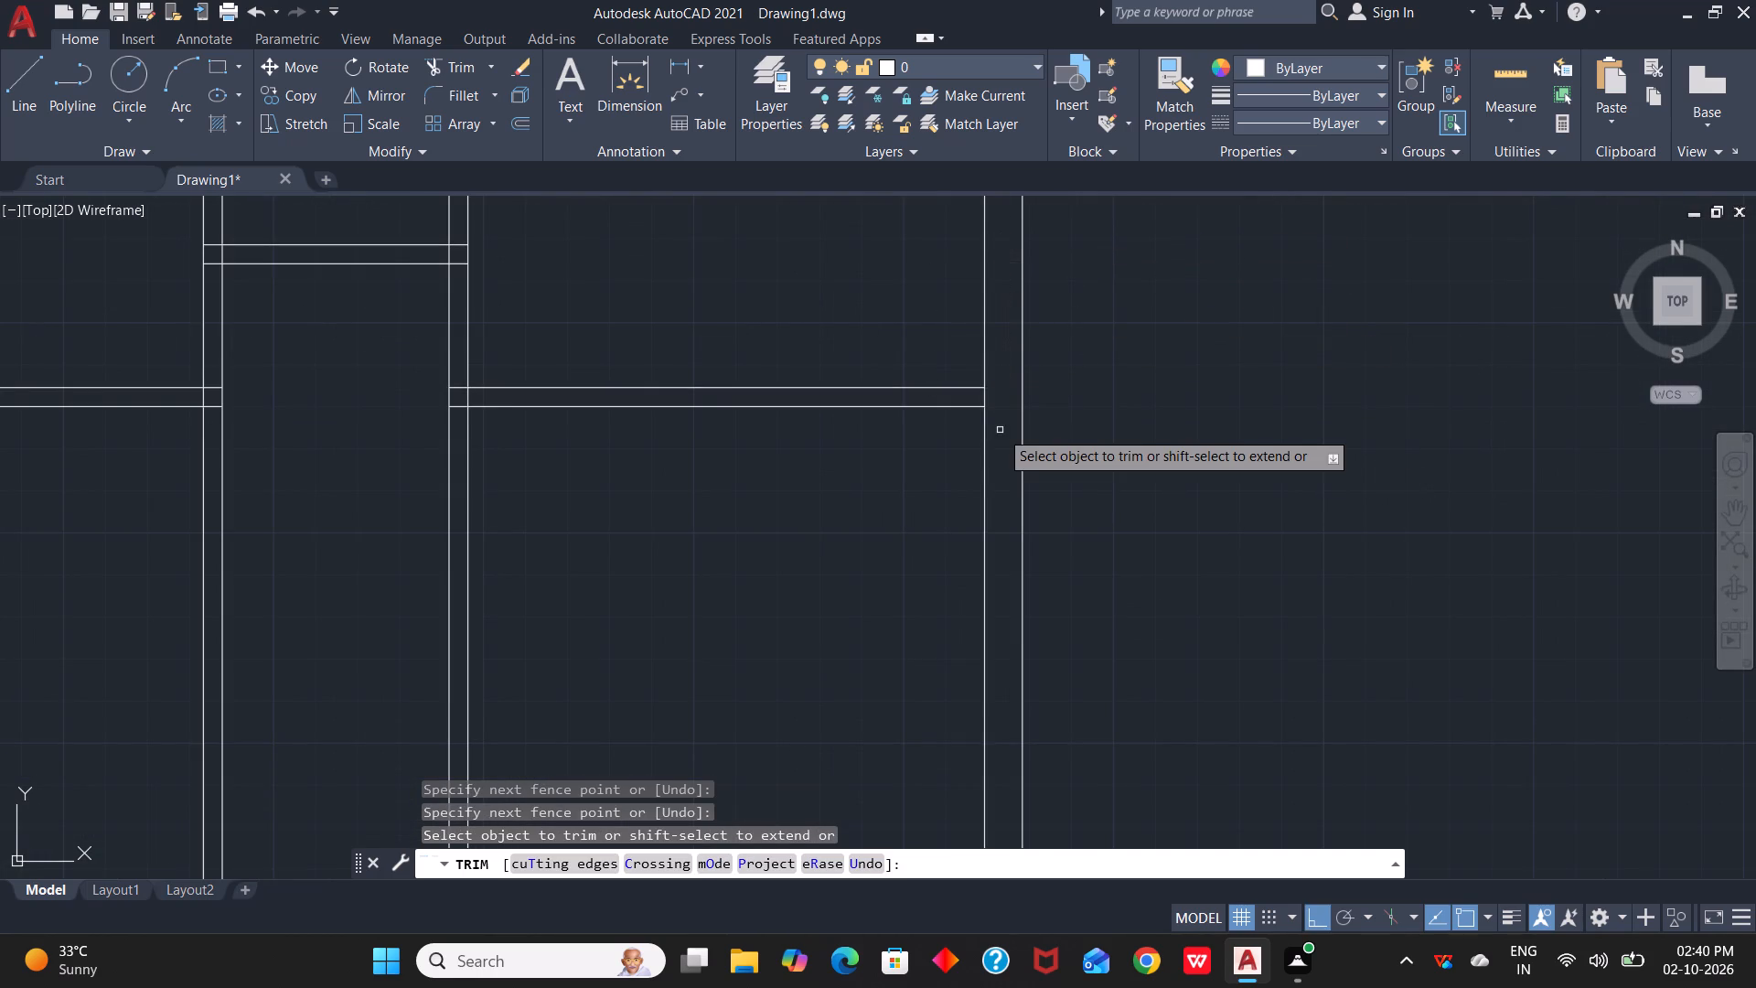
left_click(983, 396)
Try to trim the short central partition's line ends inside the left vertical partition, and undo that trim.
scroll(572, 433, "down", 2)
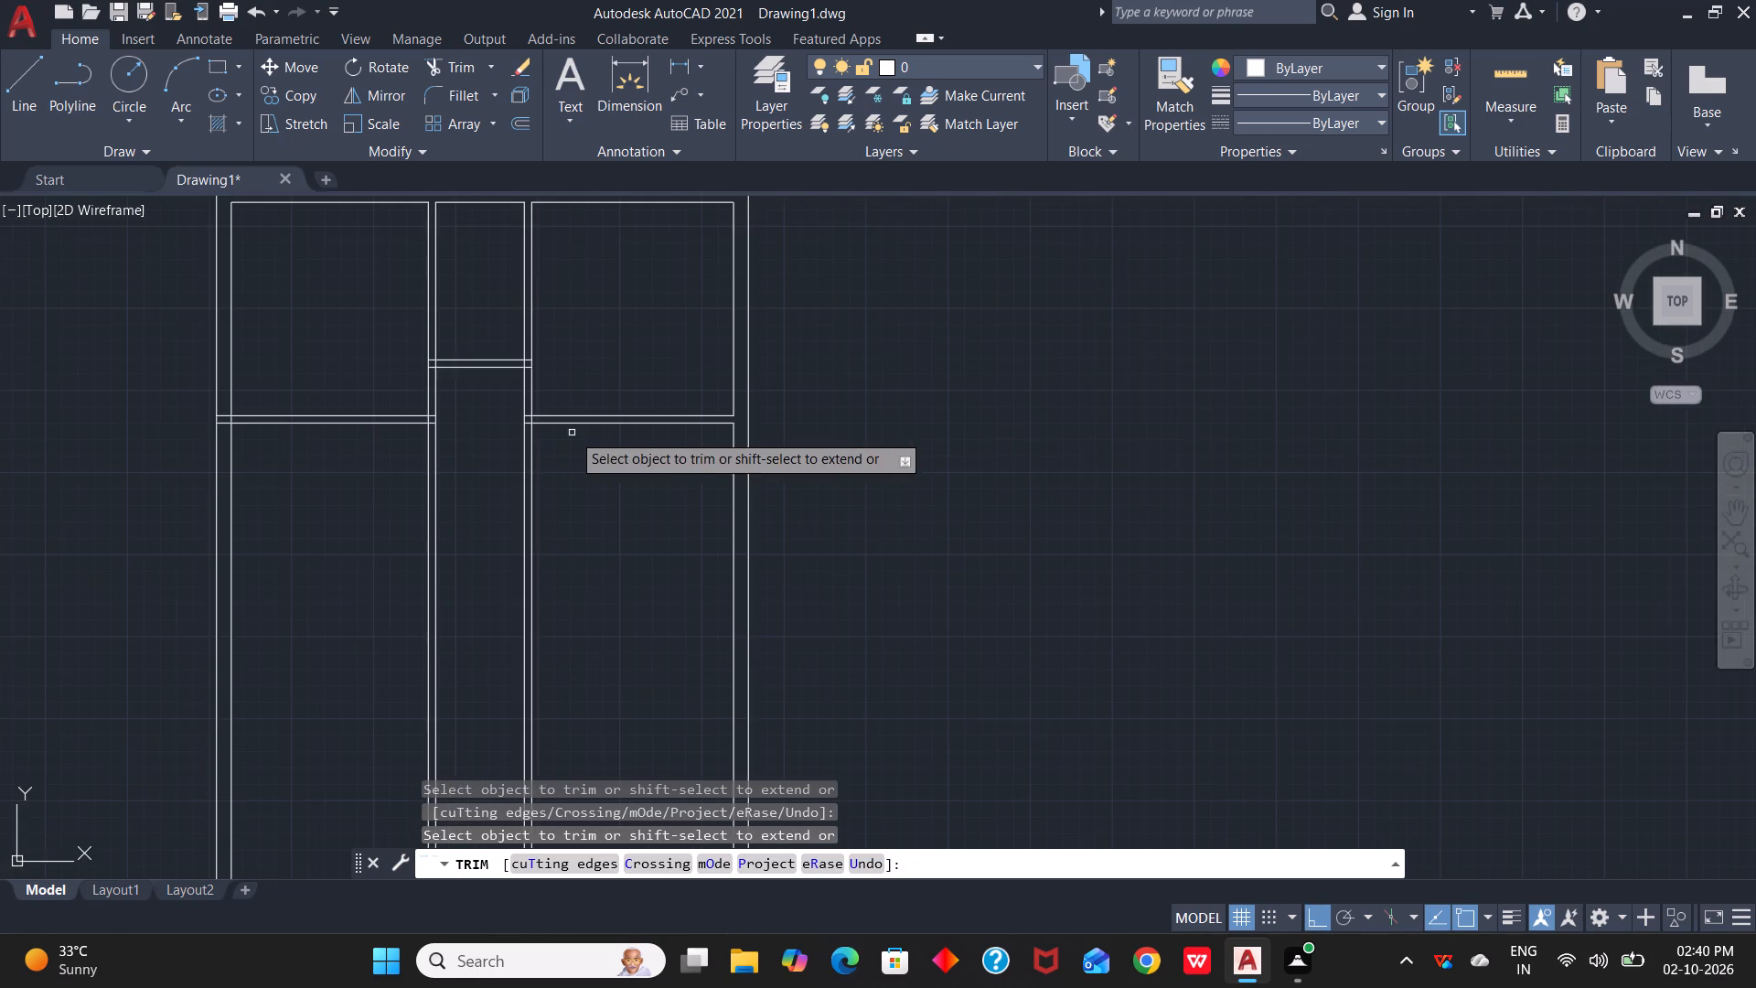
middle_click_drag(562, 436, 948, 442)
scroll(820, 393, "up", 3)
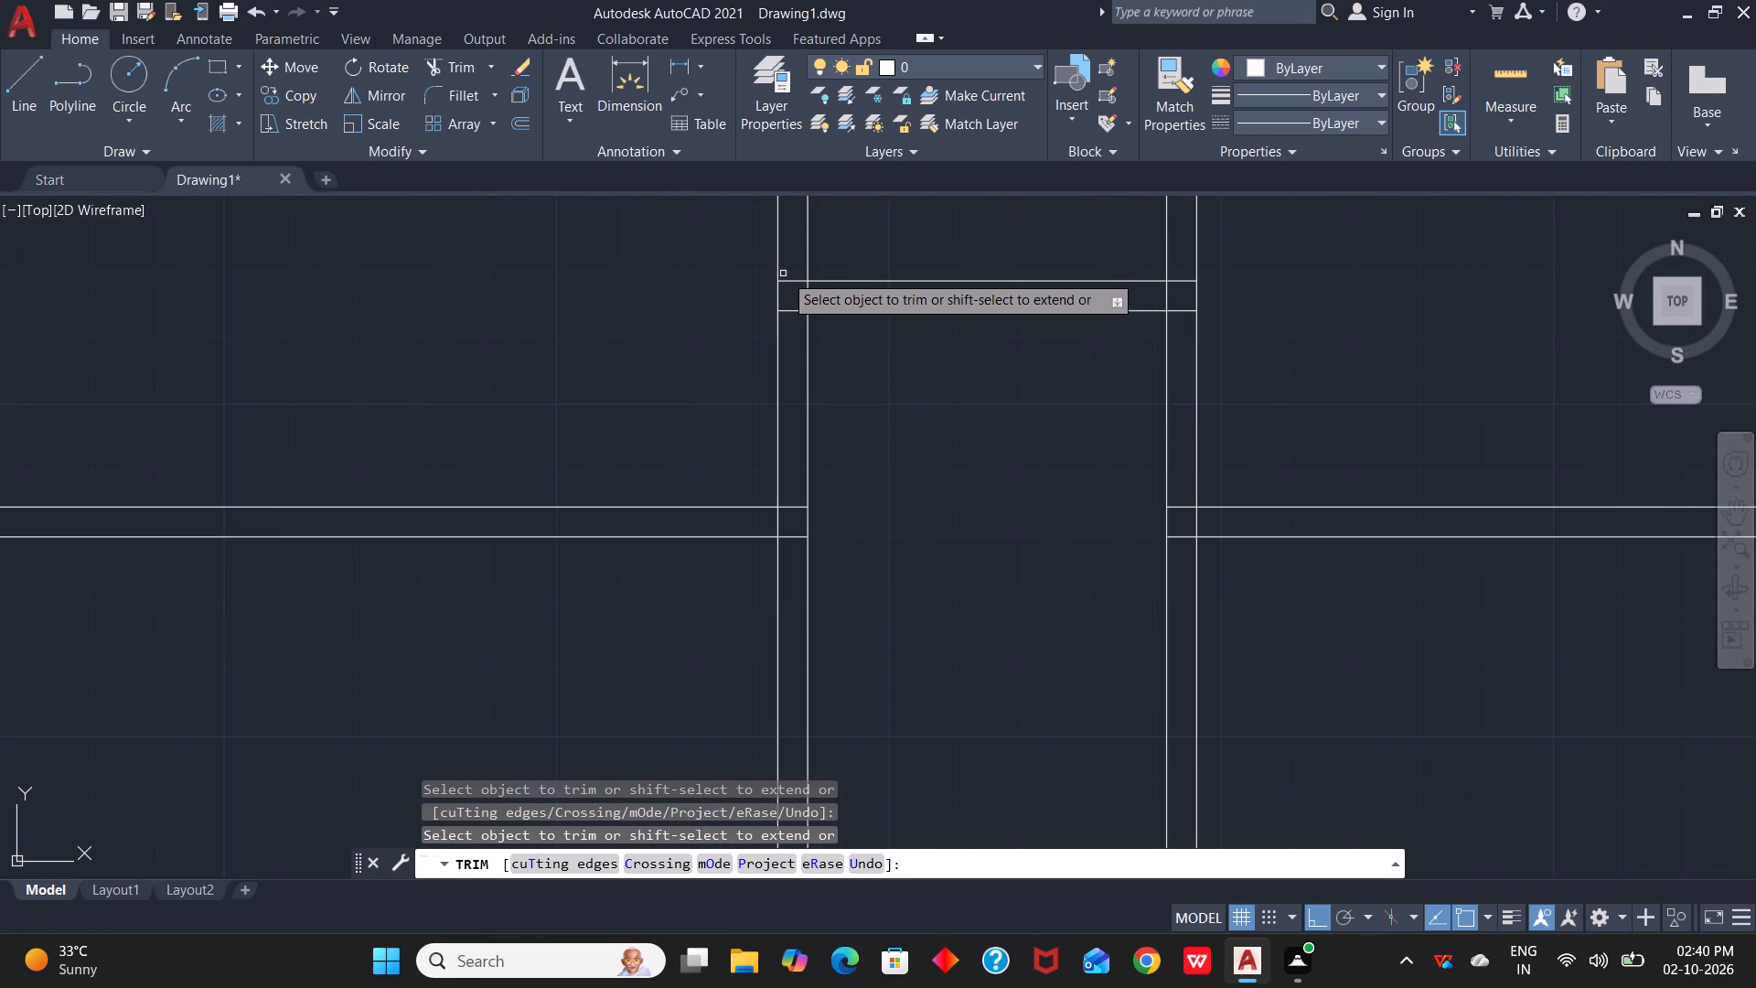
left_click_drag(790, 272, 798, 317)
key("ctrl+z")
Trim the crossing lines where the short central partition meets the left and right vertical partitions to form open T-junctions.
scroll(641, 299, "down", 1)
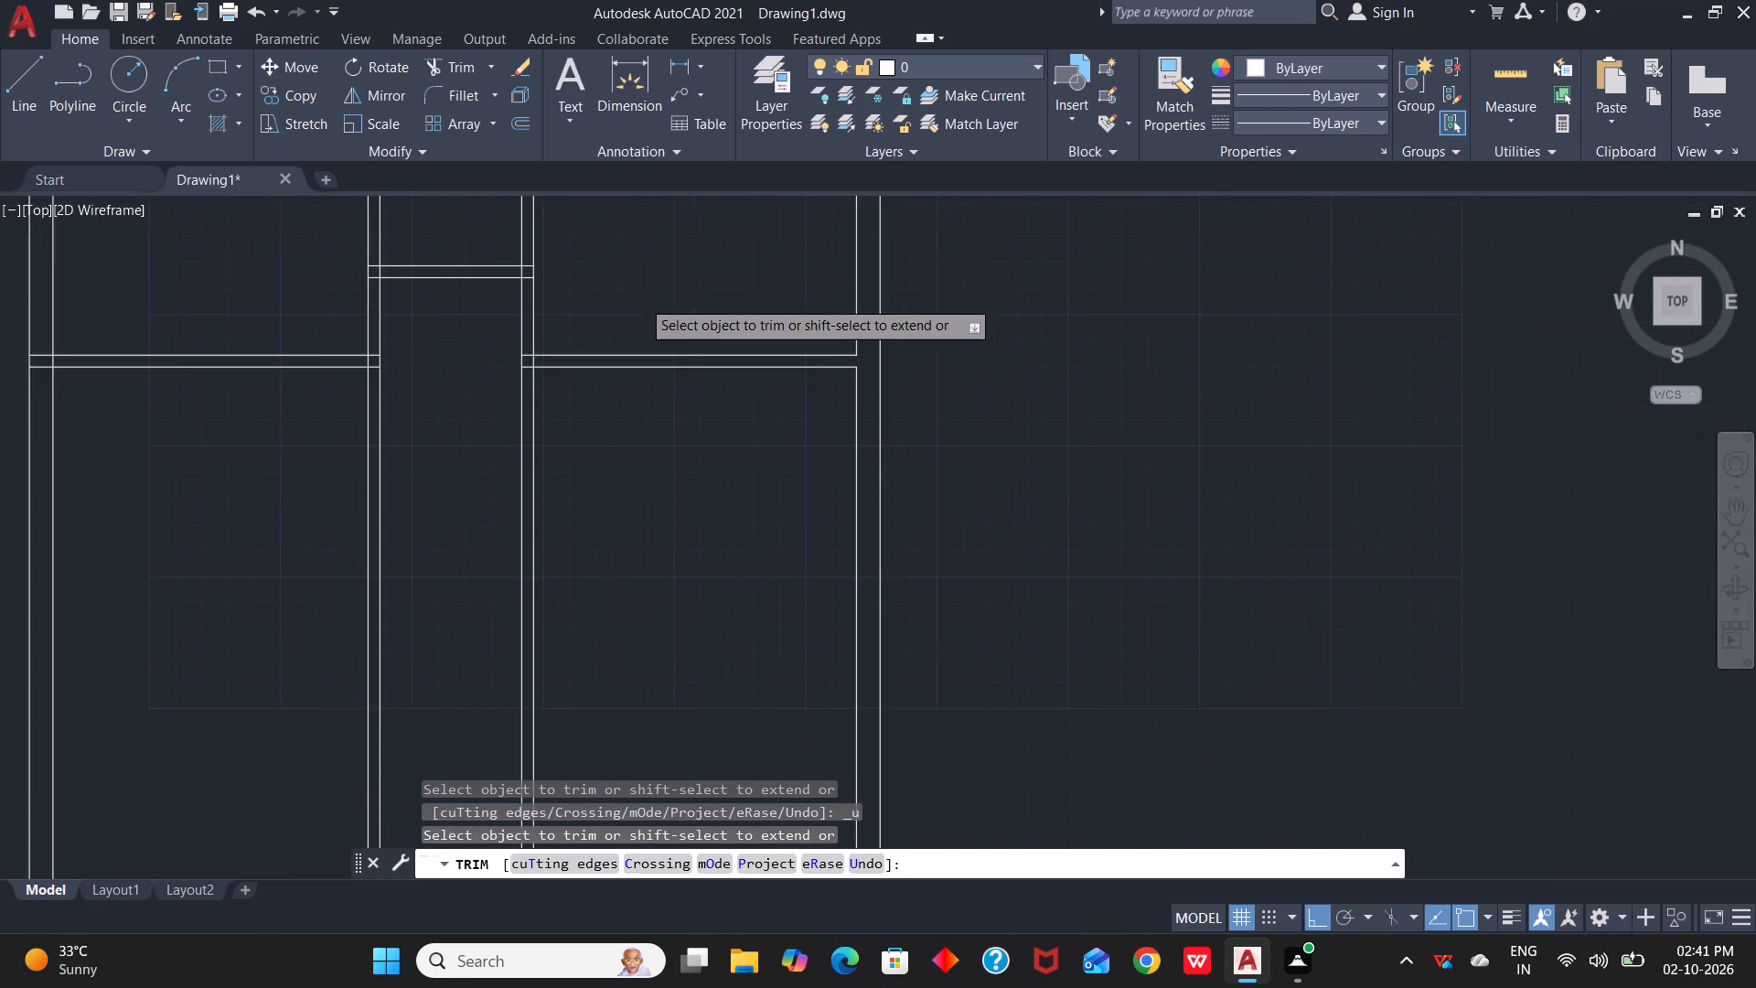
middle_click_drag(578, 305, 1079, 381)
scroll(906, 378, "up", 3)
middle_click_drag(810, 345, 970, 456)
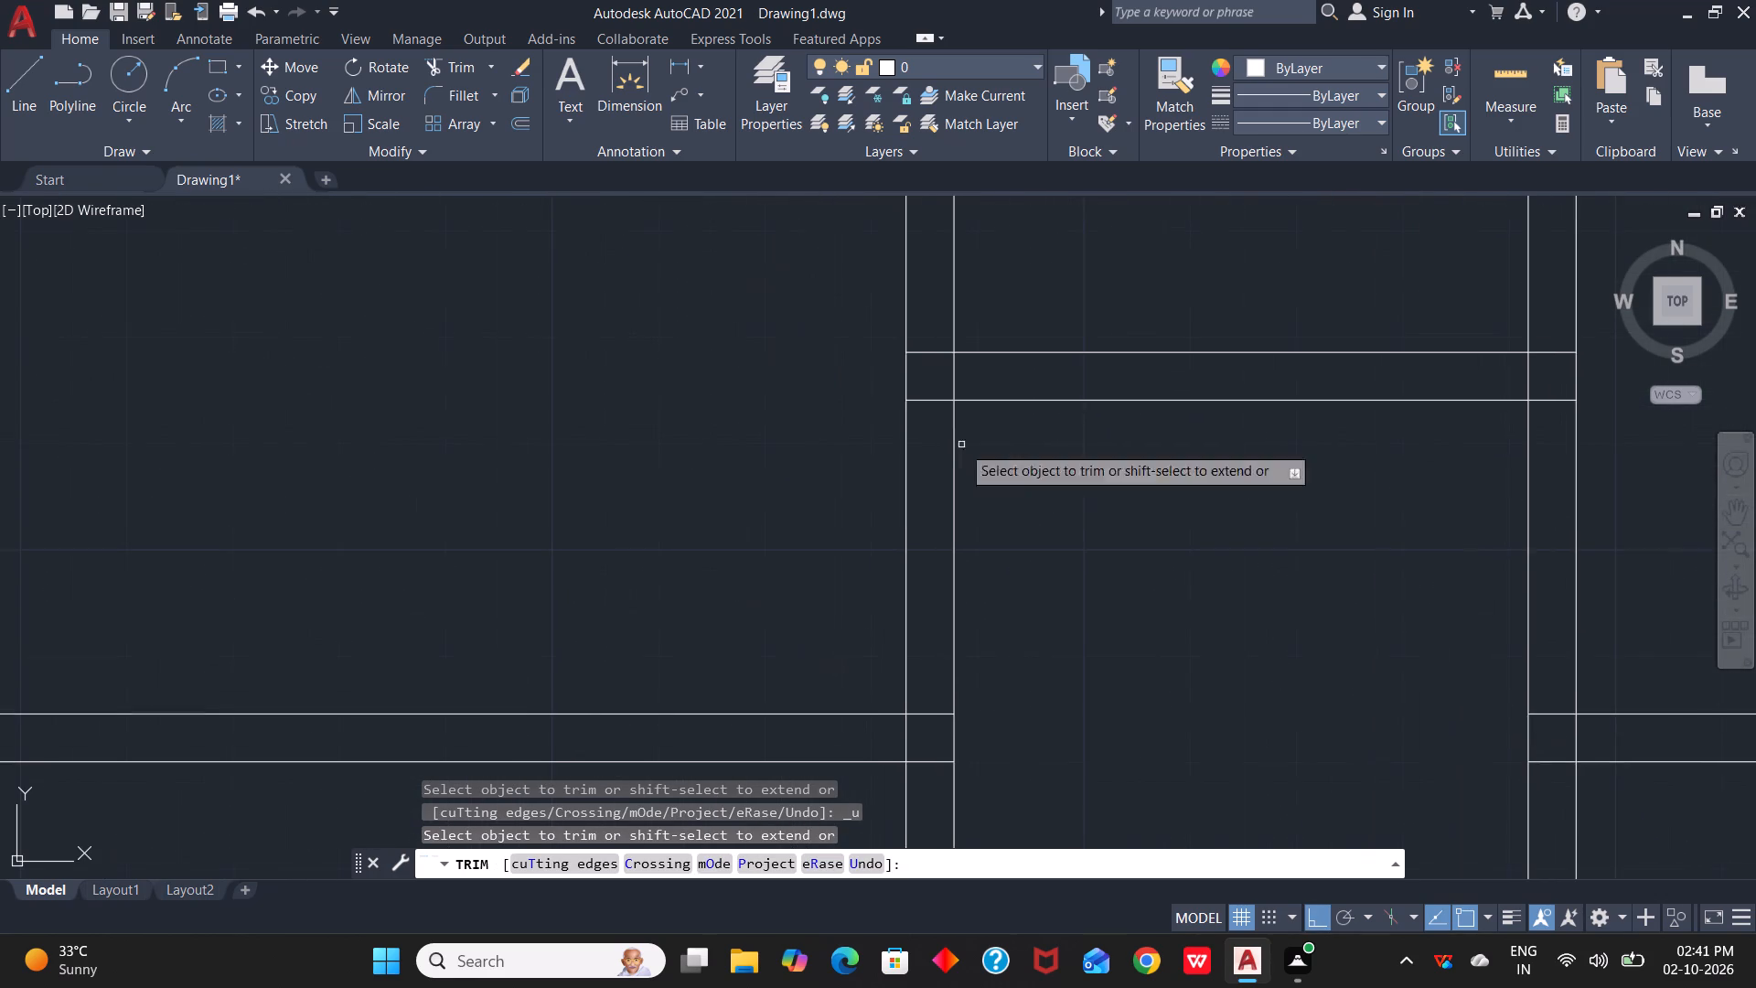
left_click(935, 340)
left_click(934, 427)
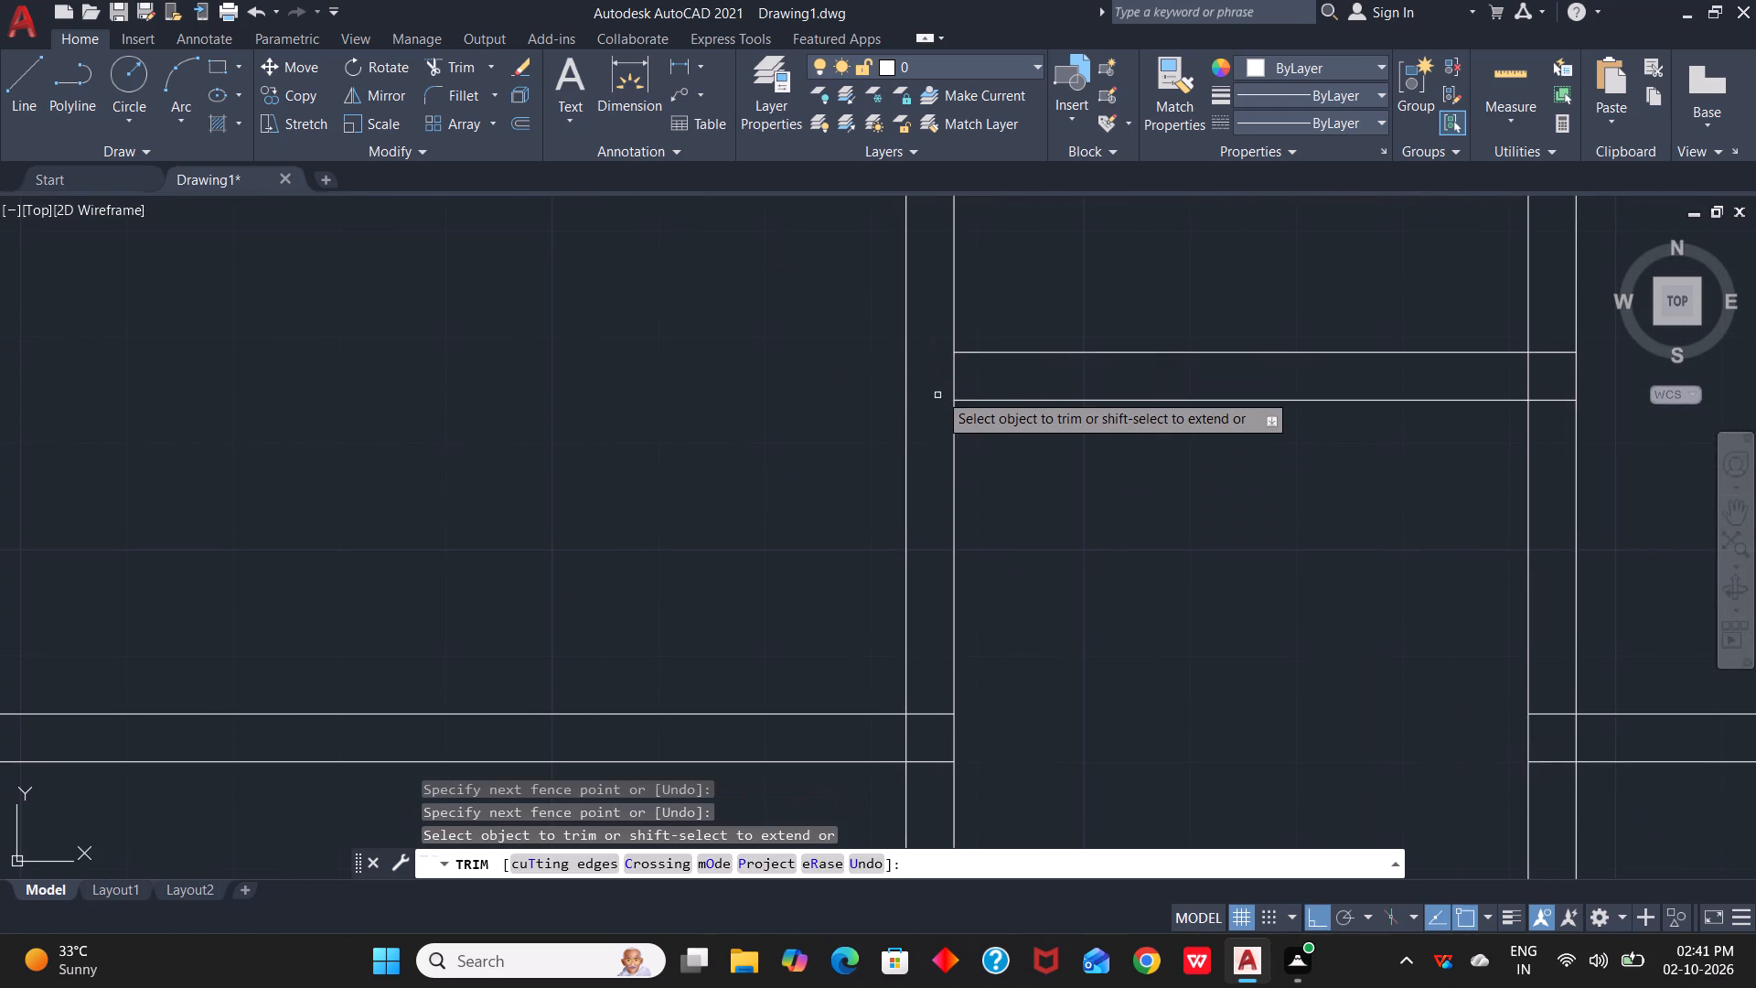
left_click(938, 389)
left_click(963, 381)
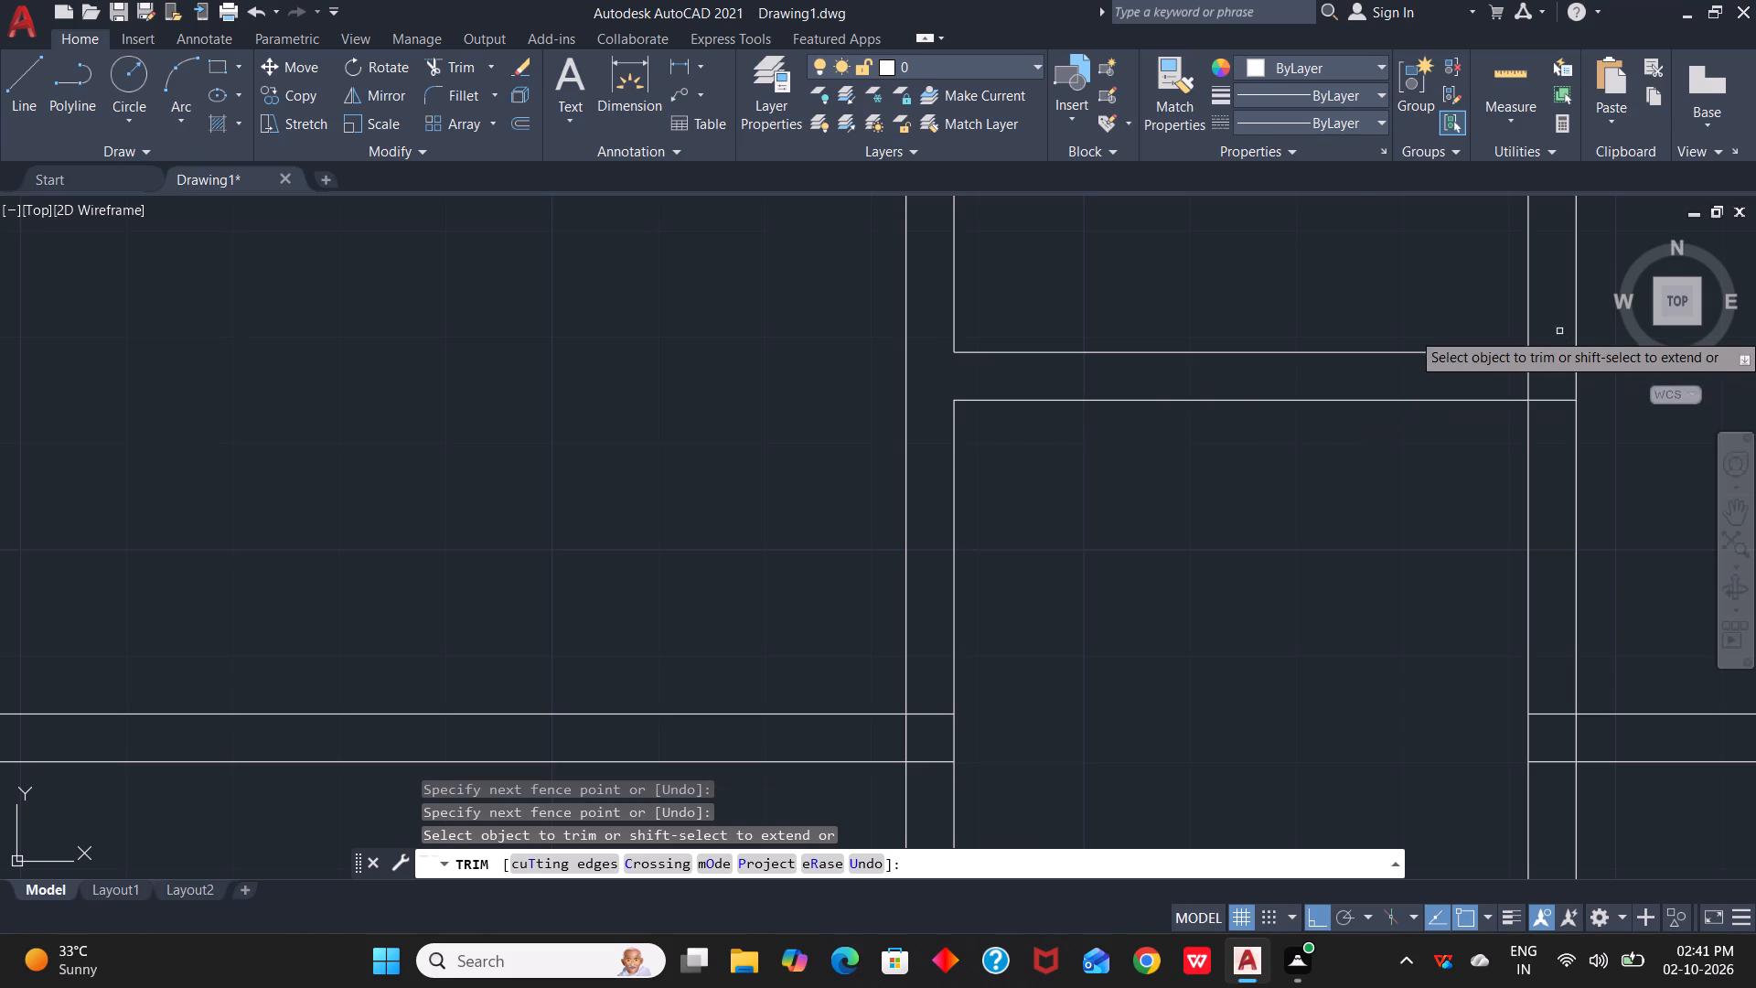
left_click_drag(1559, 329, 1559, 343)
left_click(1551, 431)
left_click_drag(1547, 368, 1494, 379)
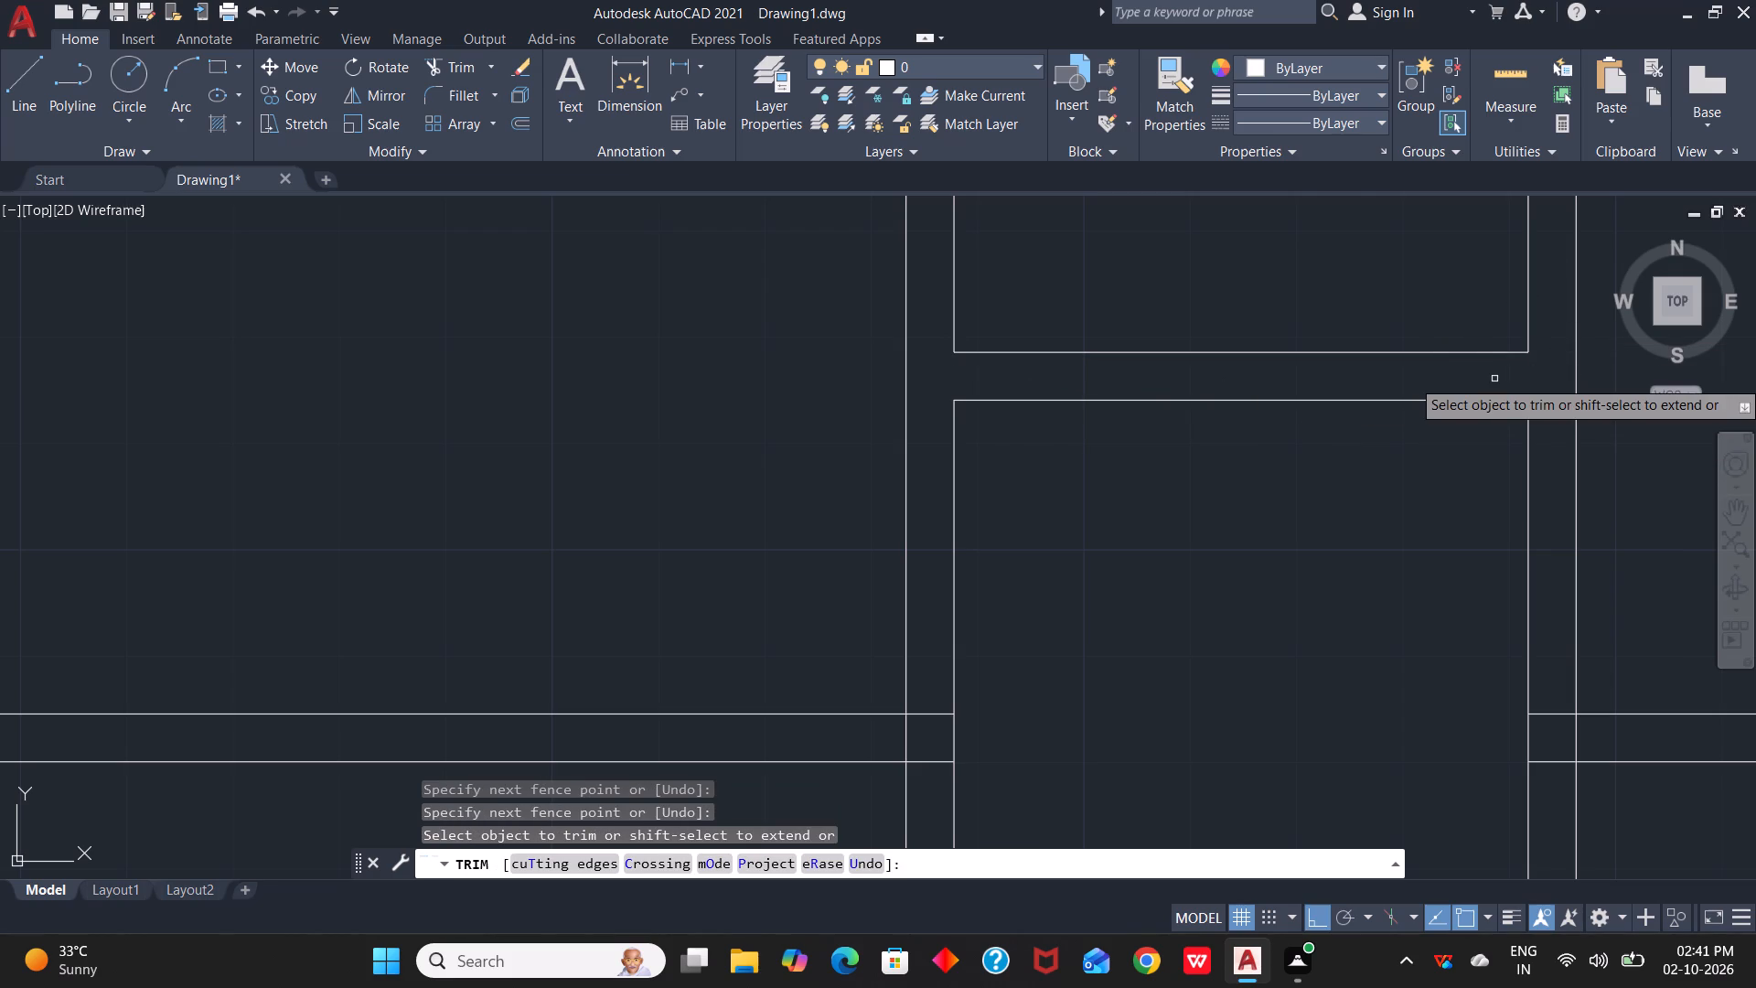
Trim the left horizontal partition's stubs inside the left outer wall and the wall's inner line across the partition's end.
scroll(1494, 379, "down", 4)
middle_click_drag(1429, 417, 1230, 386)
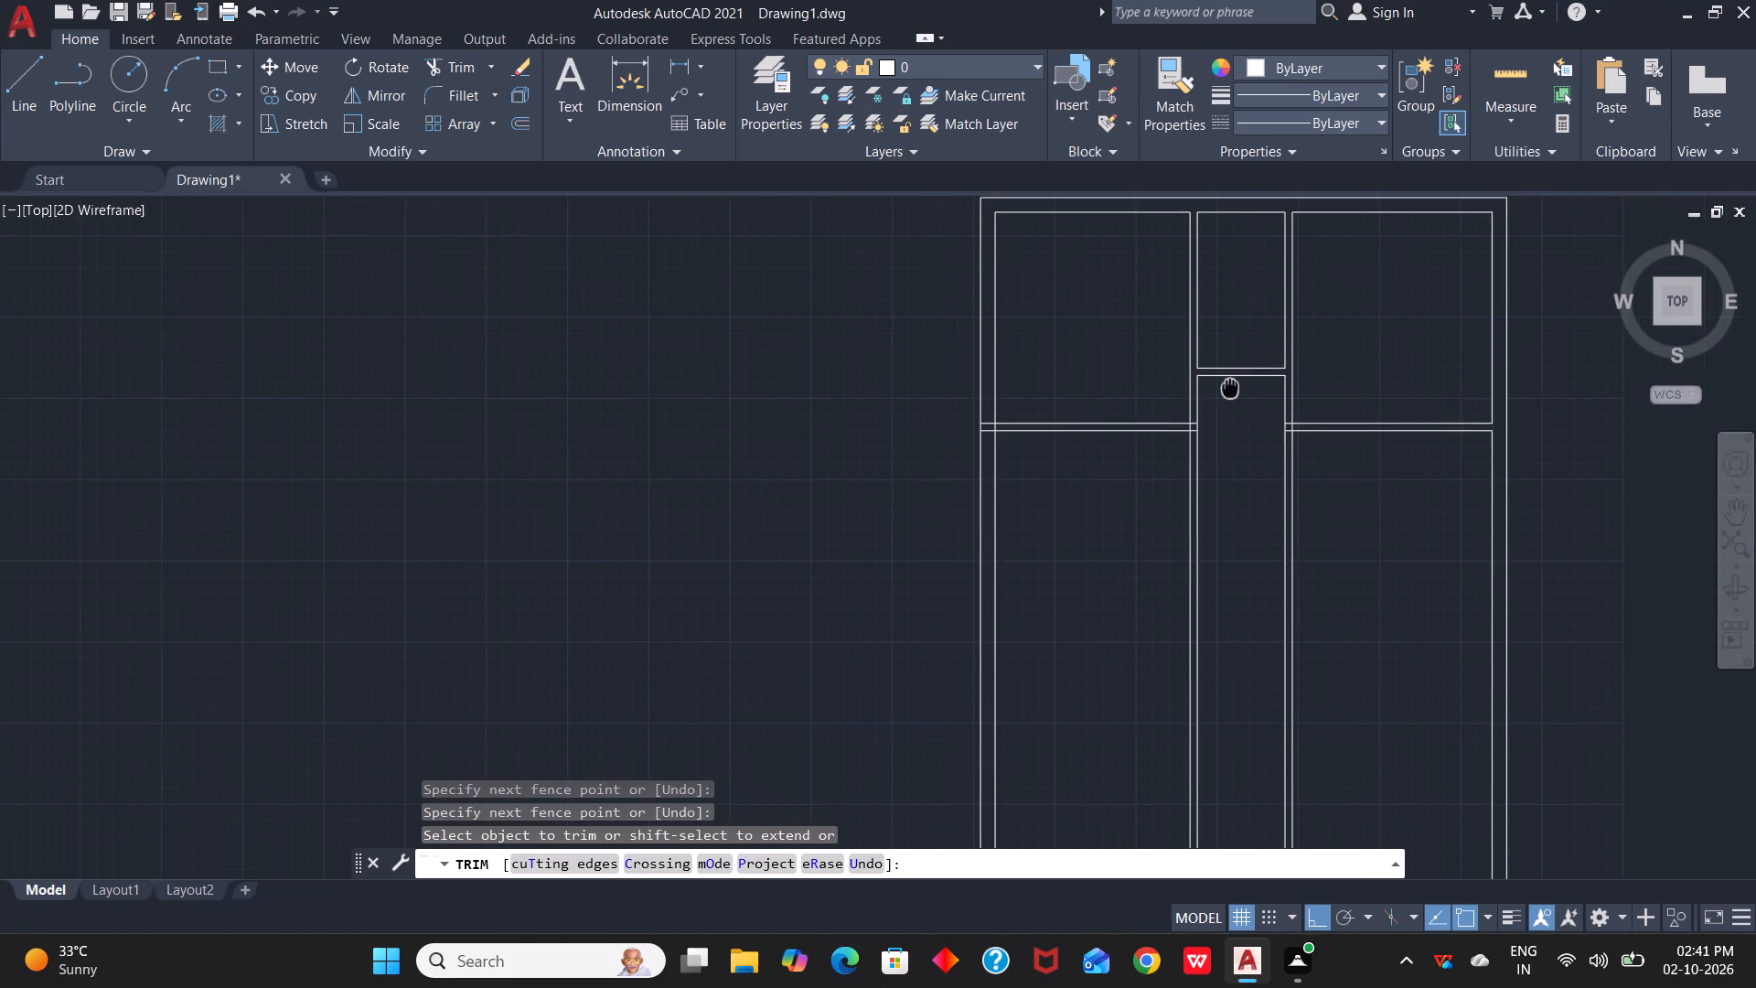
scroll(997, 425, "up", 3)
left_click_drag(952, 398, 952, 468)
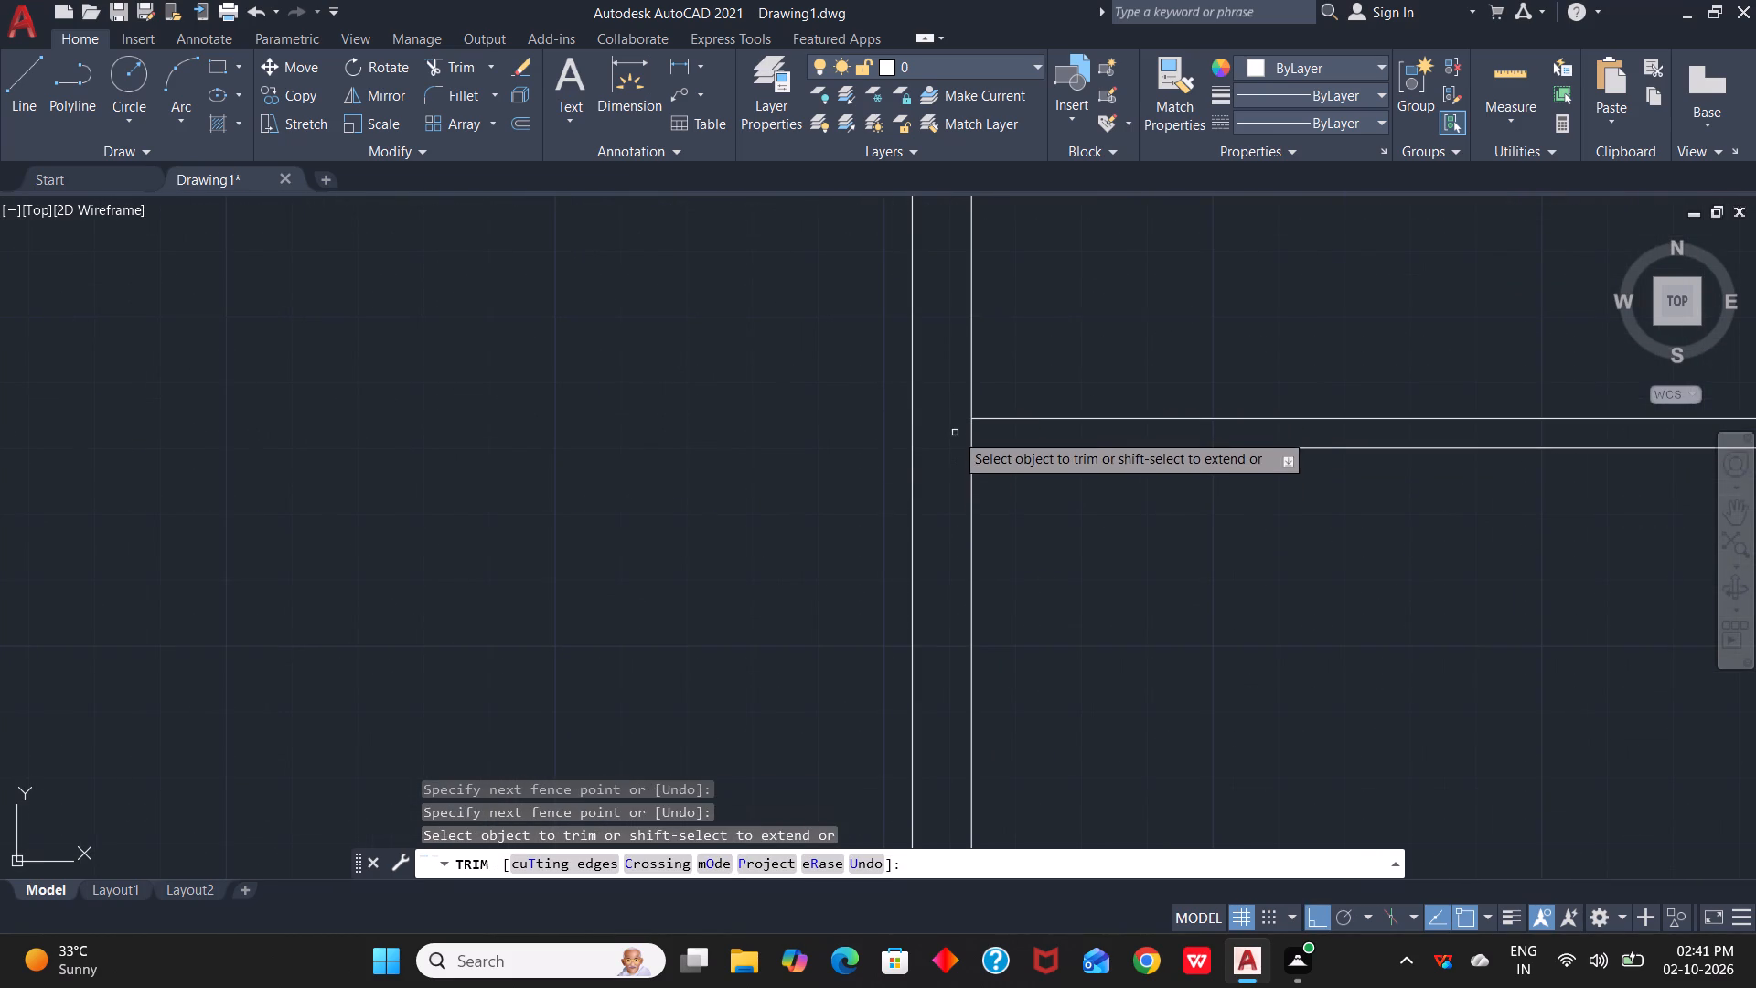
left_click_drag(971, 430, 990, 428)
Trim the crossing lines where the left room's horizontal partition meets the left vertical partition.
scroll(1041, 440, "down", 2)
scroll(1193, 484, "down", 1)
middle_click_drag(1061, 489, 950, 493)
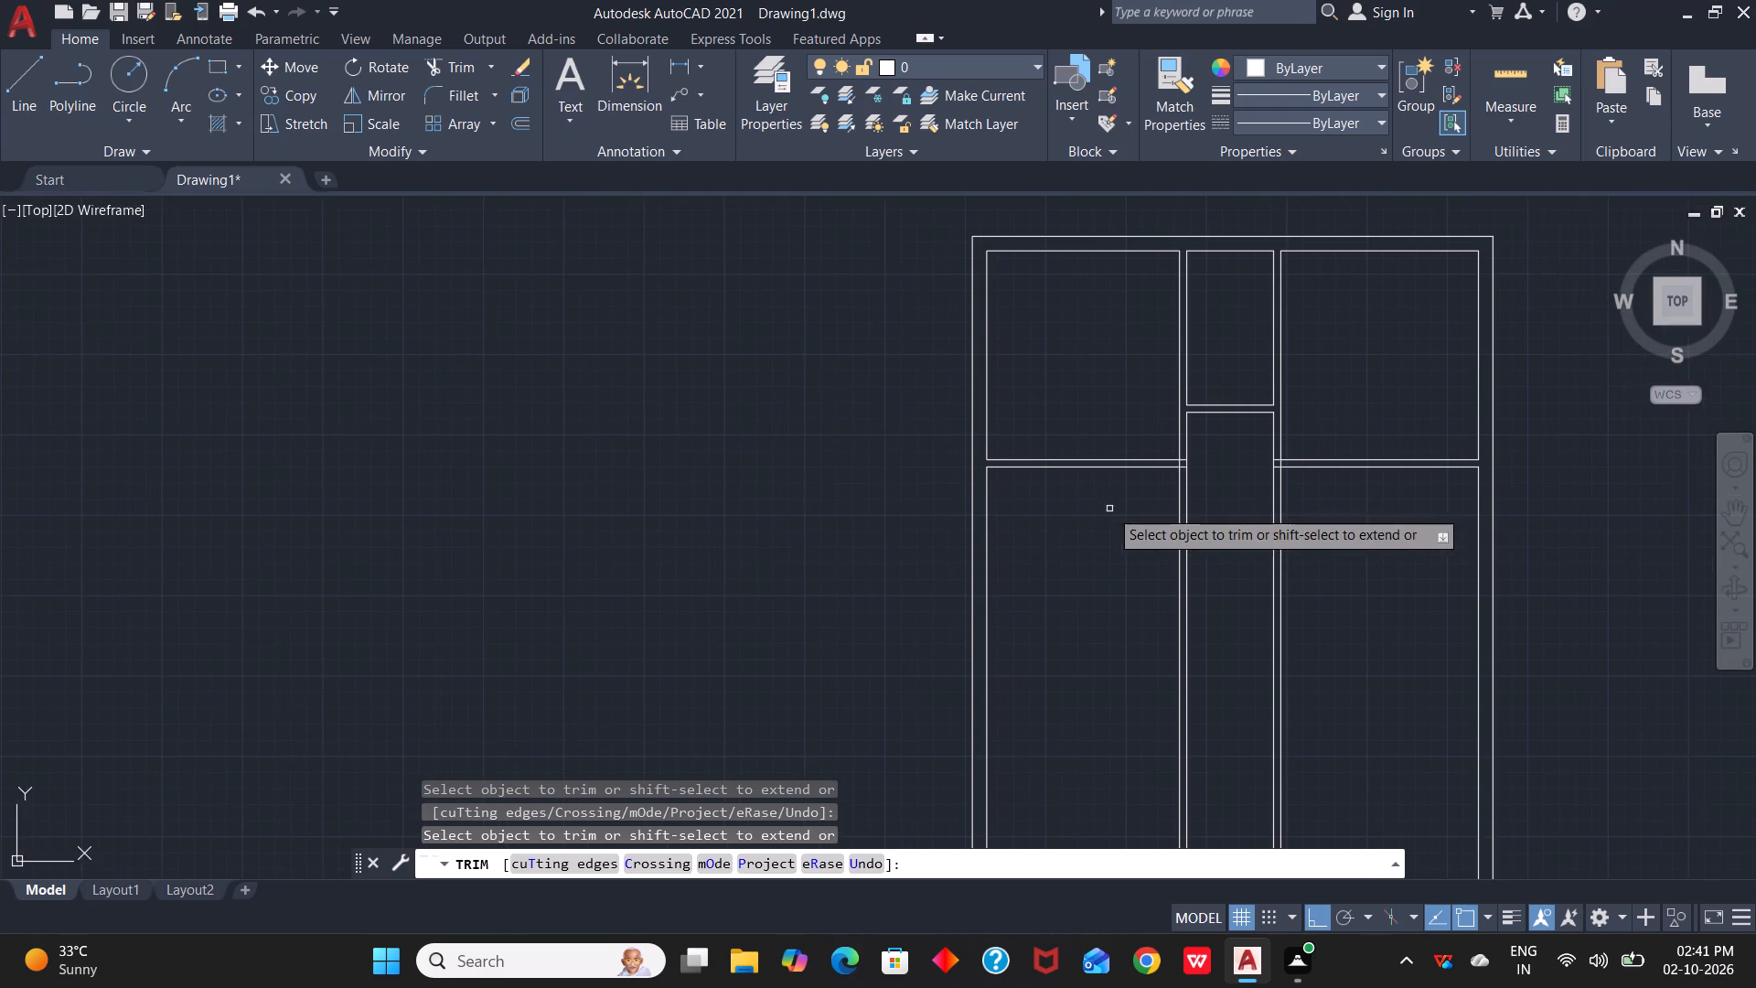
middle_click_drag(1104, 509, 878, 509)
scroll(905, 468, "up", 4)
left_click_drag(1198, 434, 1224, 434)
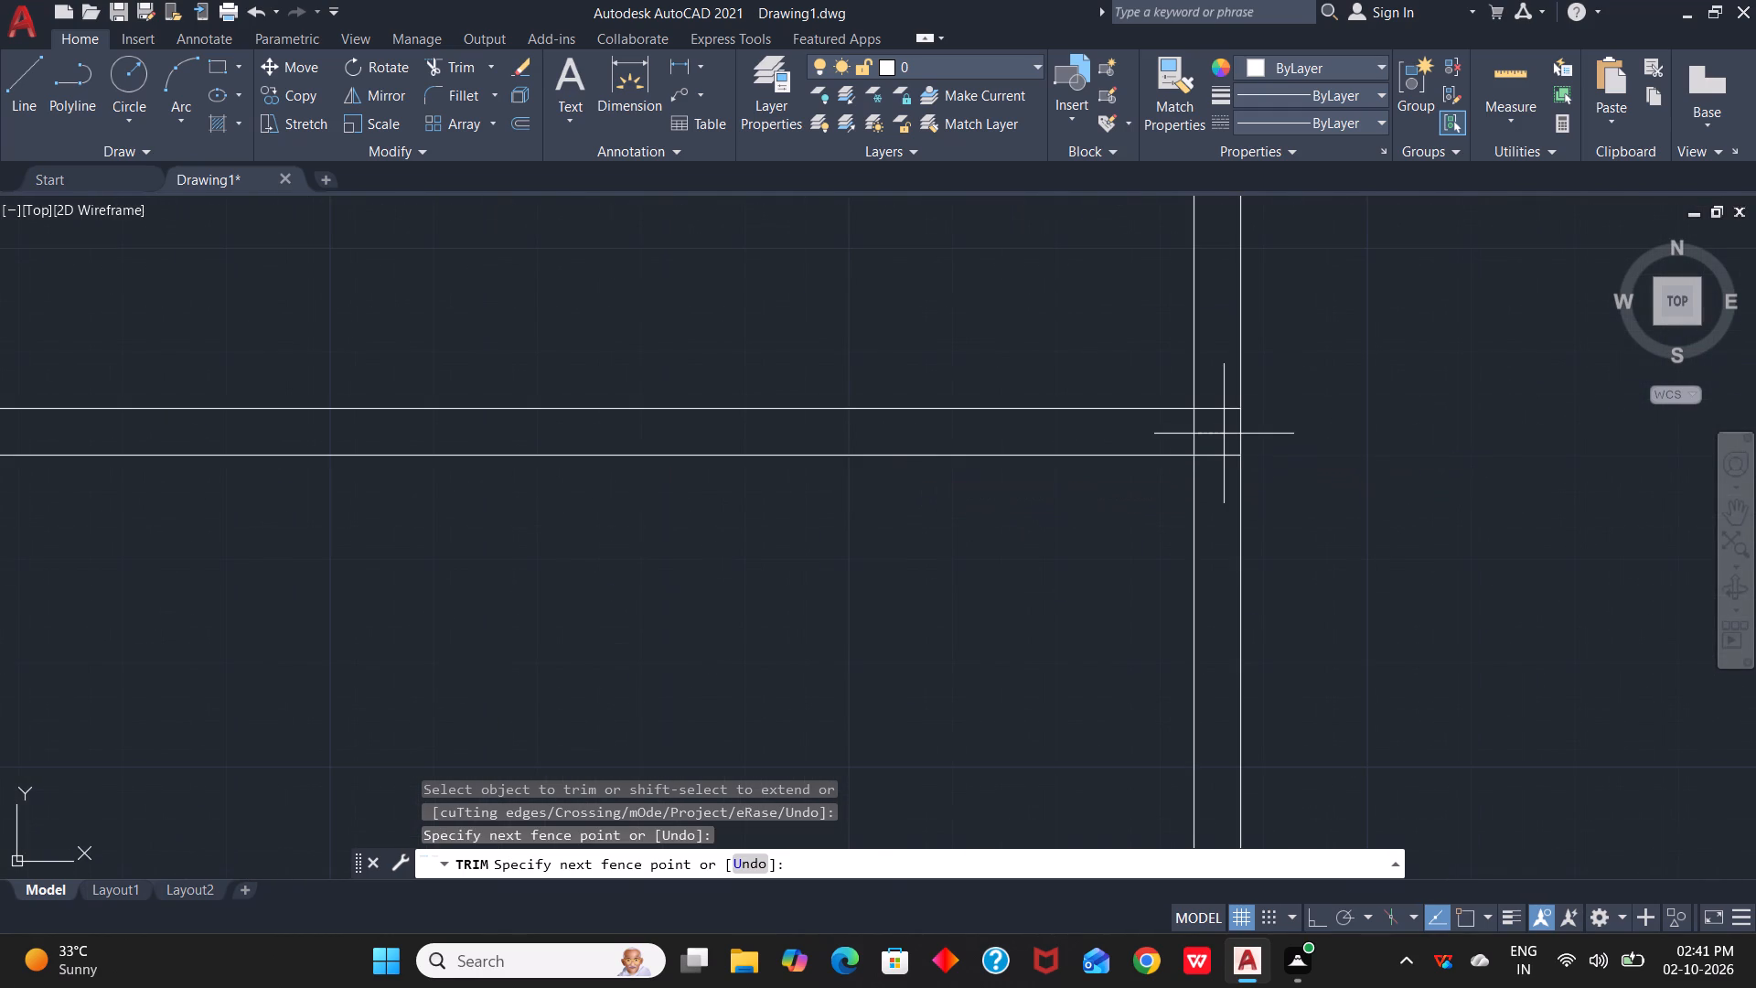
left_click_drag(1224, 434, 1228, 397)
scroll(1245, 410, "down", 2)
left_click(1229, 421)
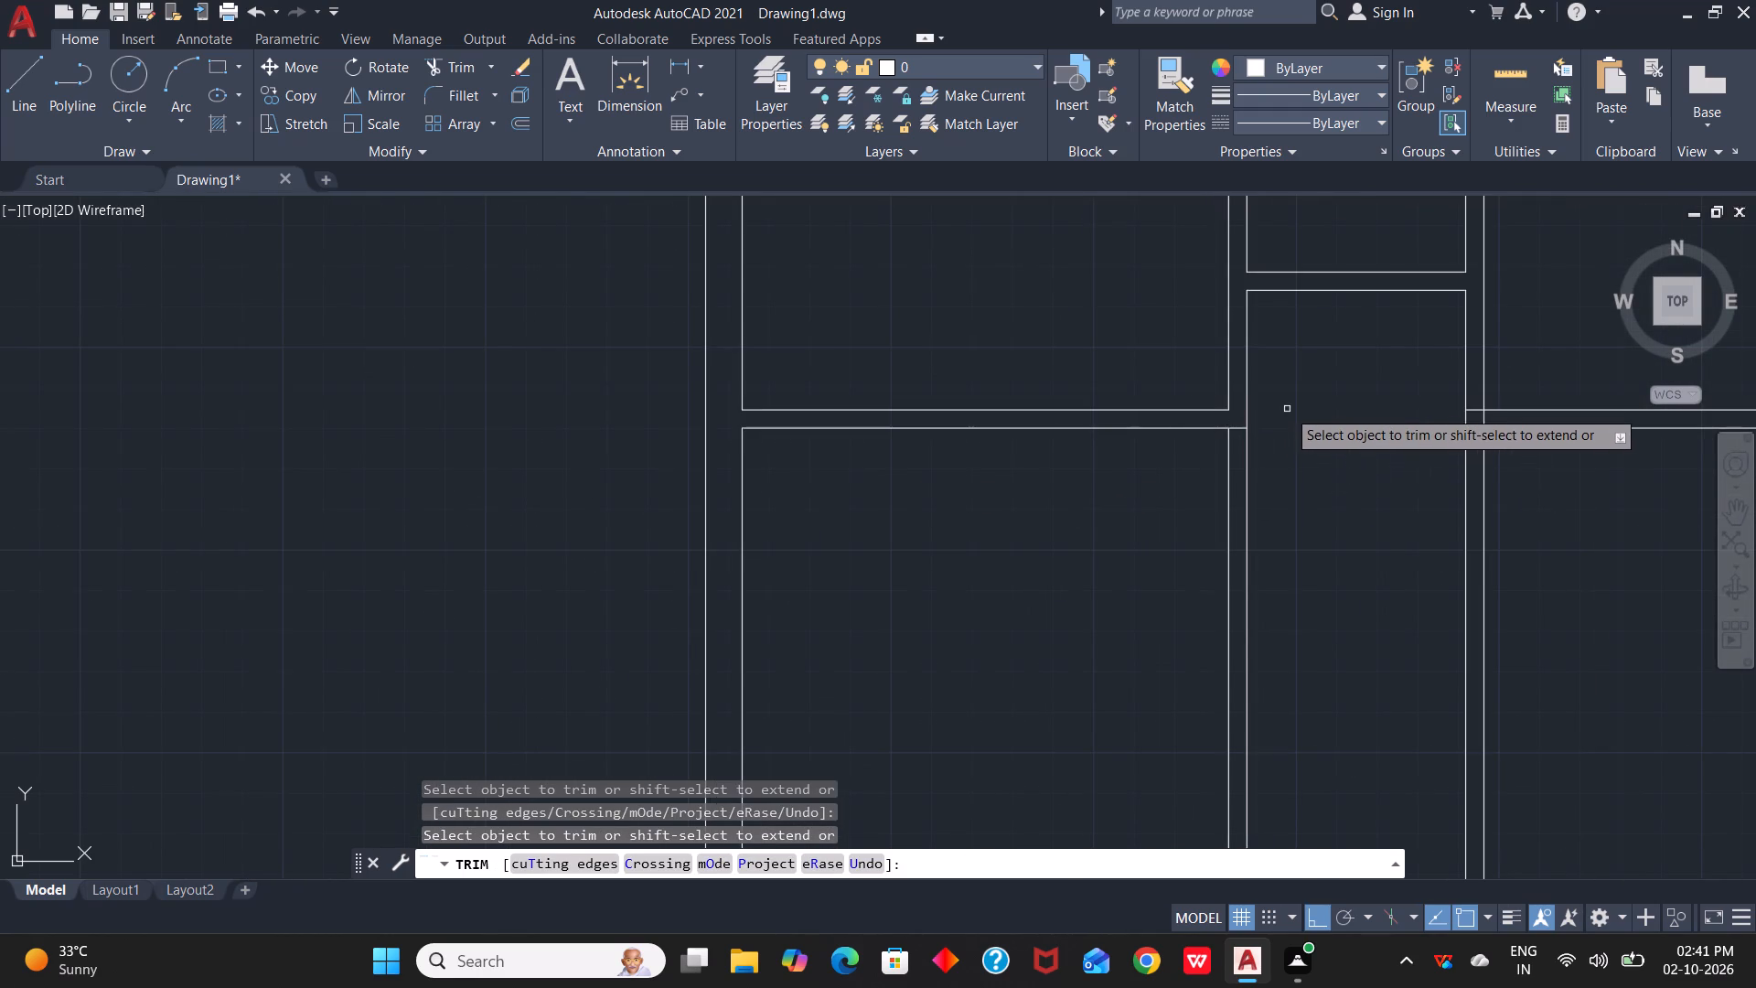
Trim the crossing lines where the right room's horizontal partition meets the right vertical partition to form an open T-junction.
scroll(1287, 409, "down", 2)
middle_click_drag(1342, 409, 895, 451)
scroll(1010, 481, "up", 3)
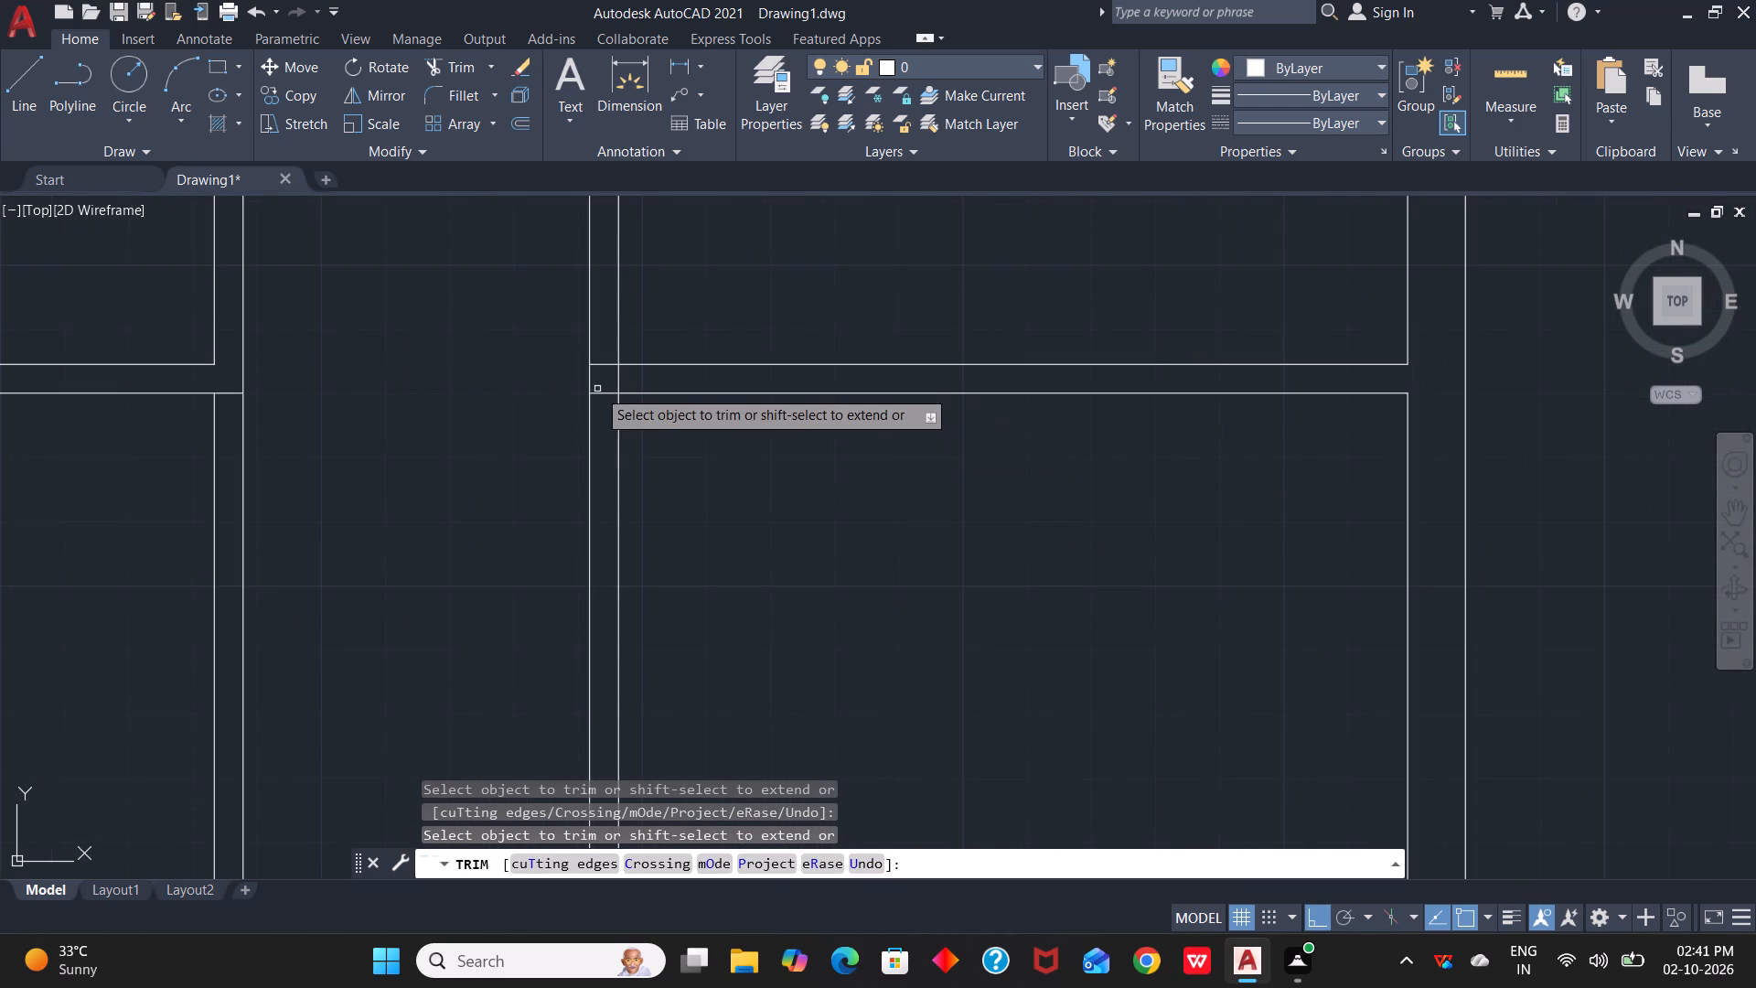
left_click_drag(603, 348, 613, 401)
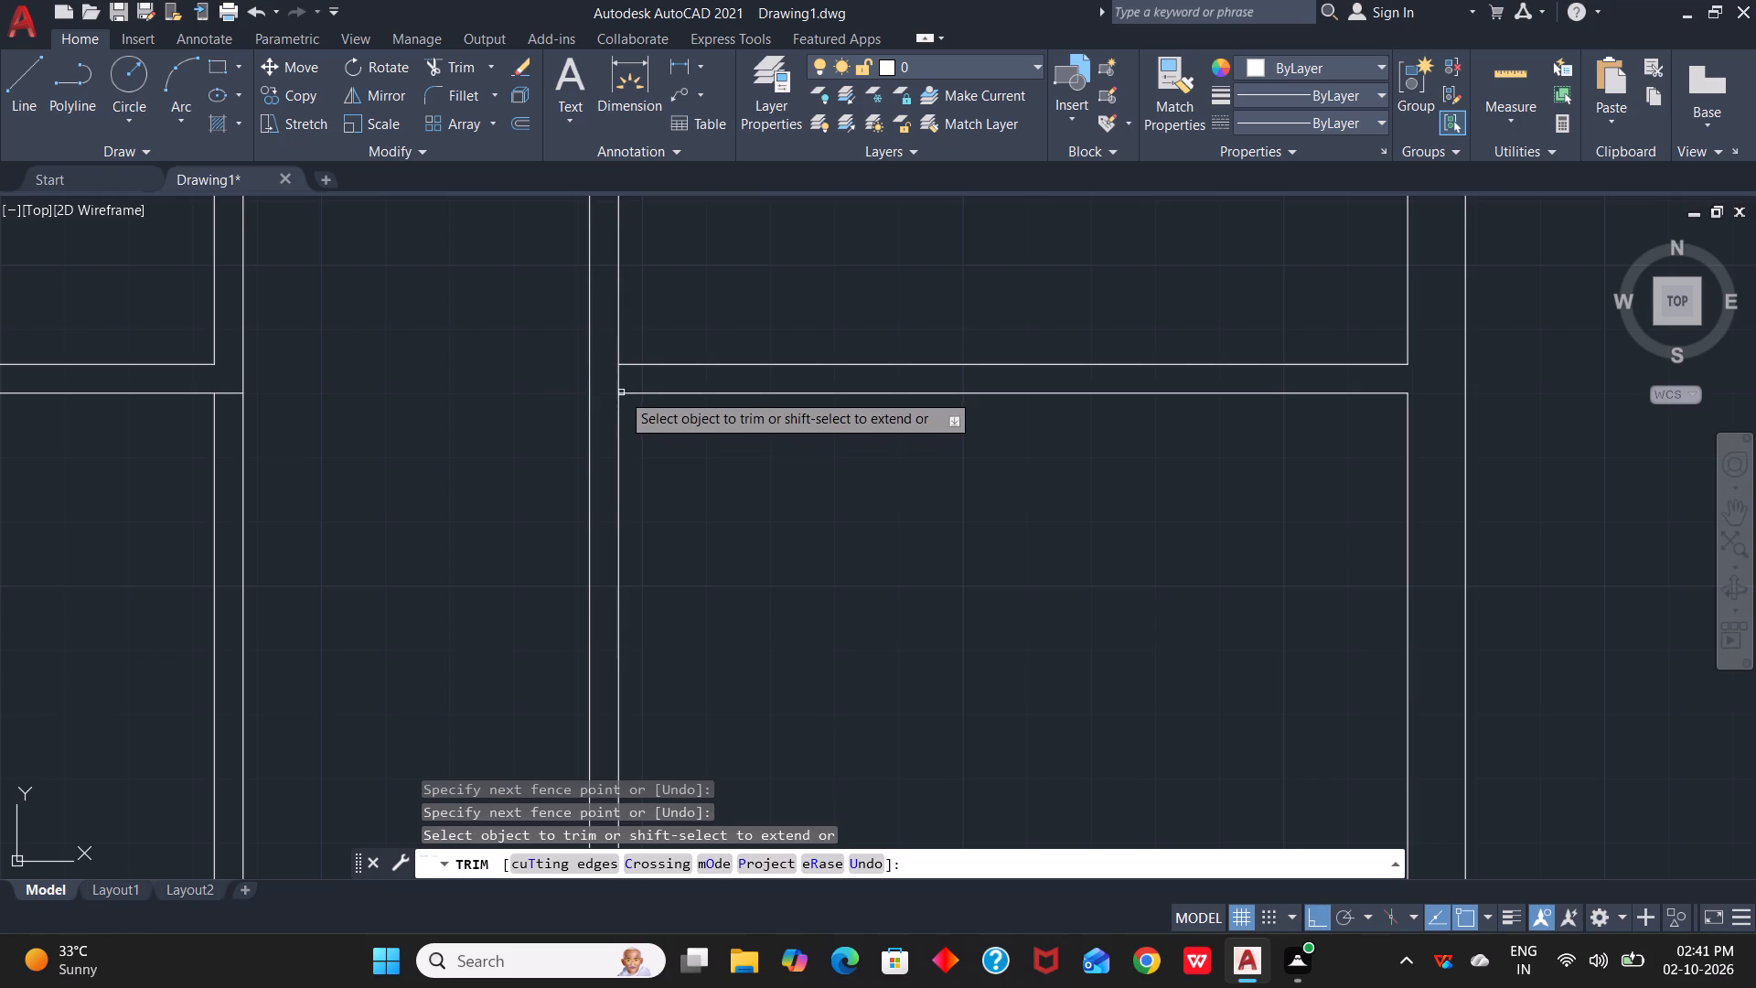
left_click(618, 384)
scroll(801, 475, "down", 4)
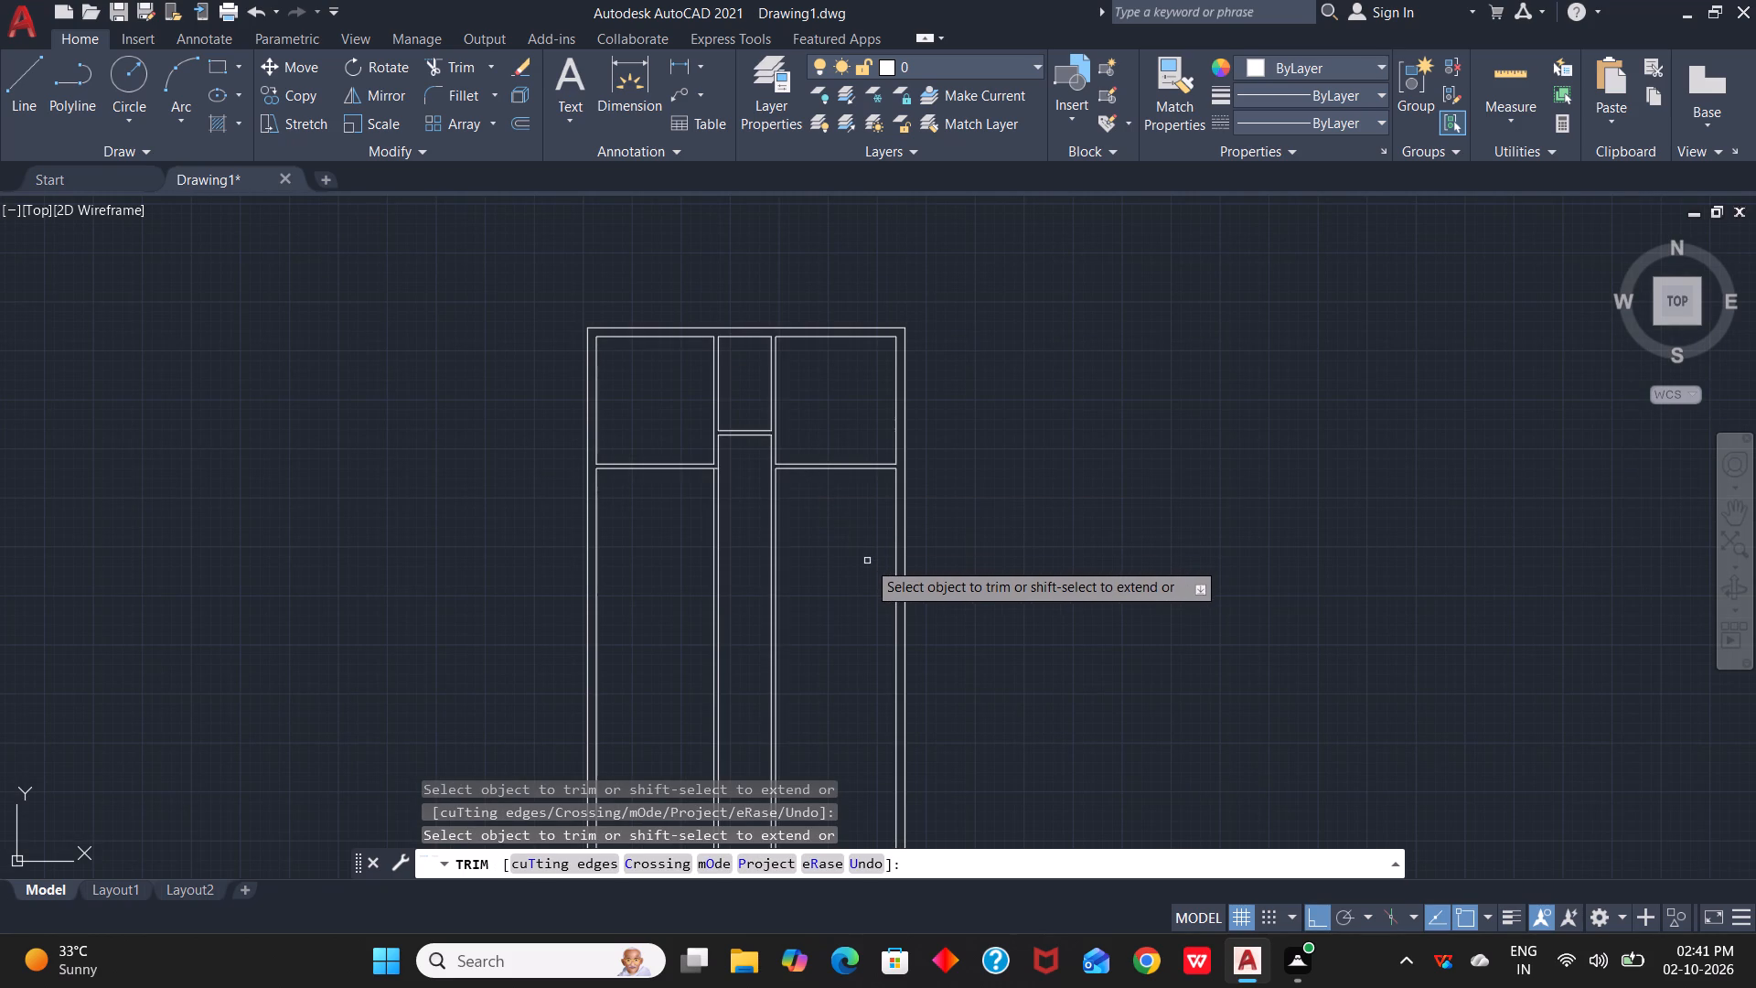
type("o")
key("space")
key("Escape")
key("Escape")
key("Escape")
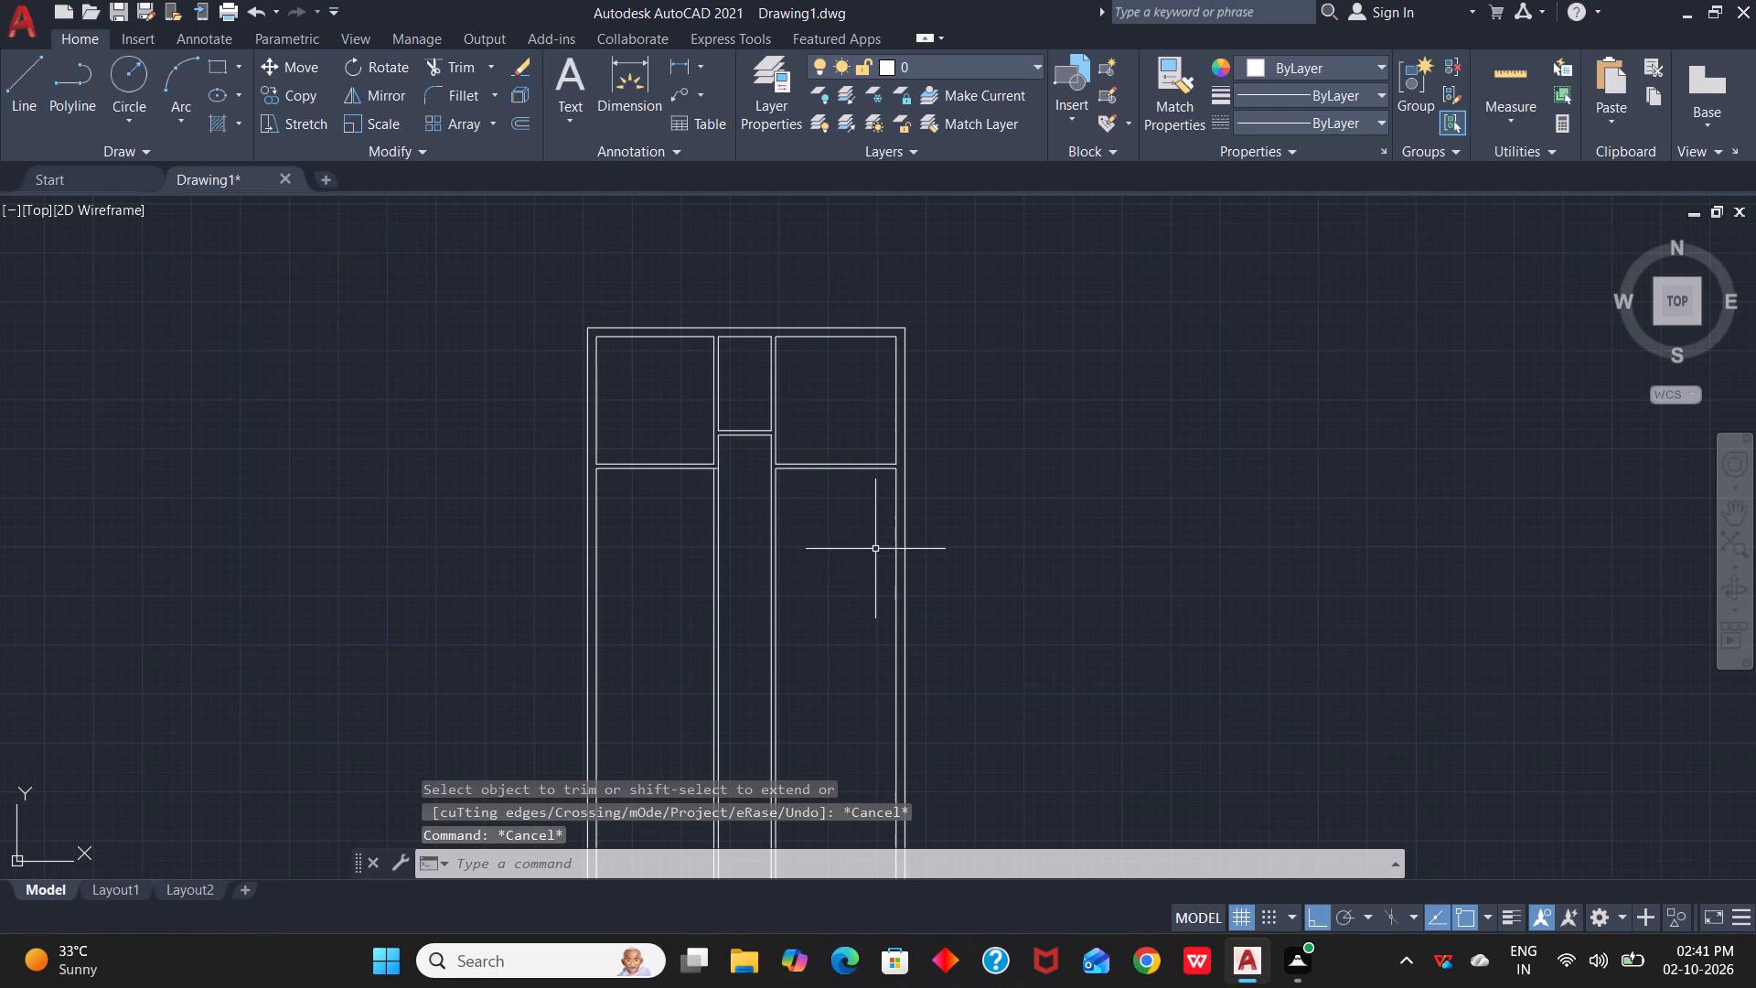
Offset the lower line of the right room's horizontal partition 10'6" downward.
type("o")
key("space")
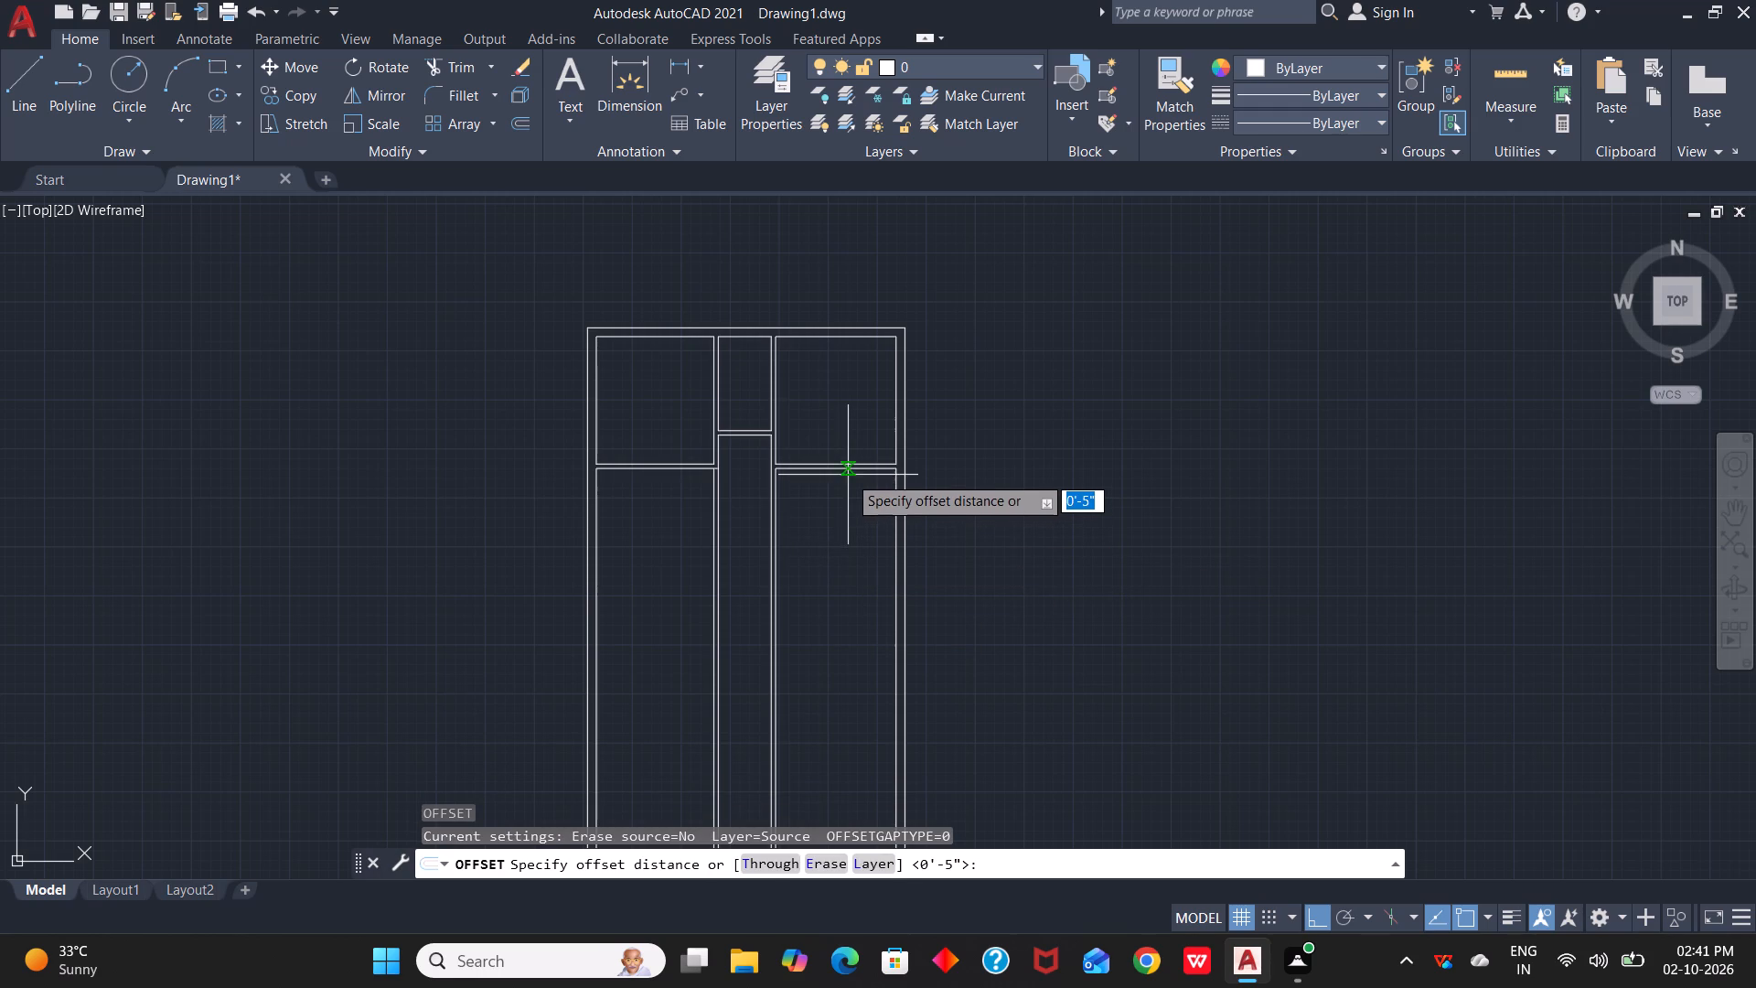
type("10")
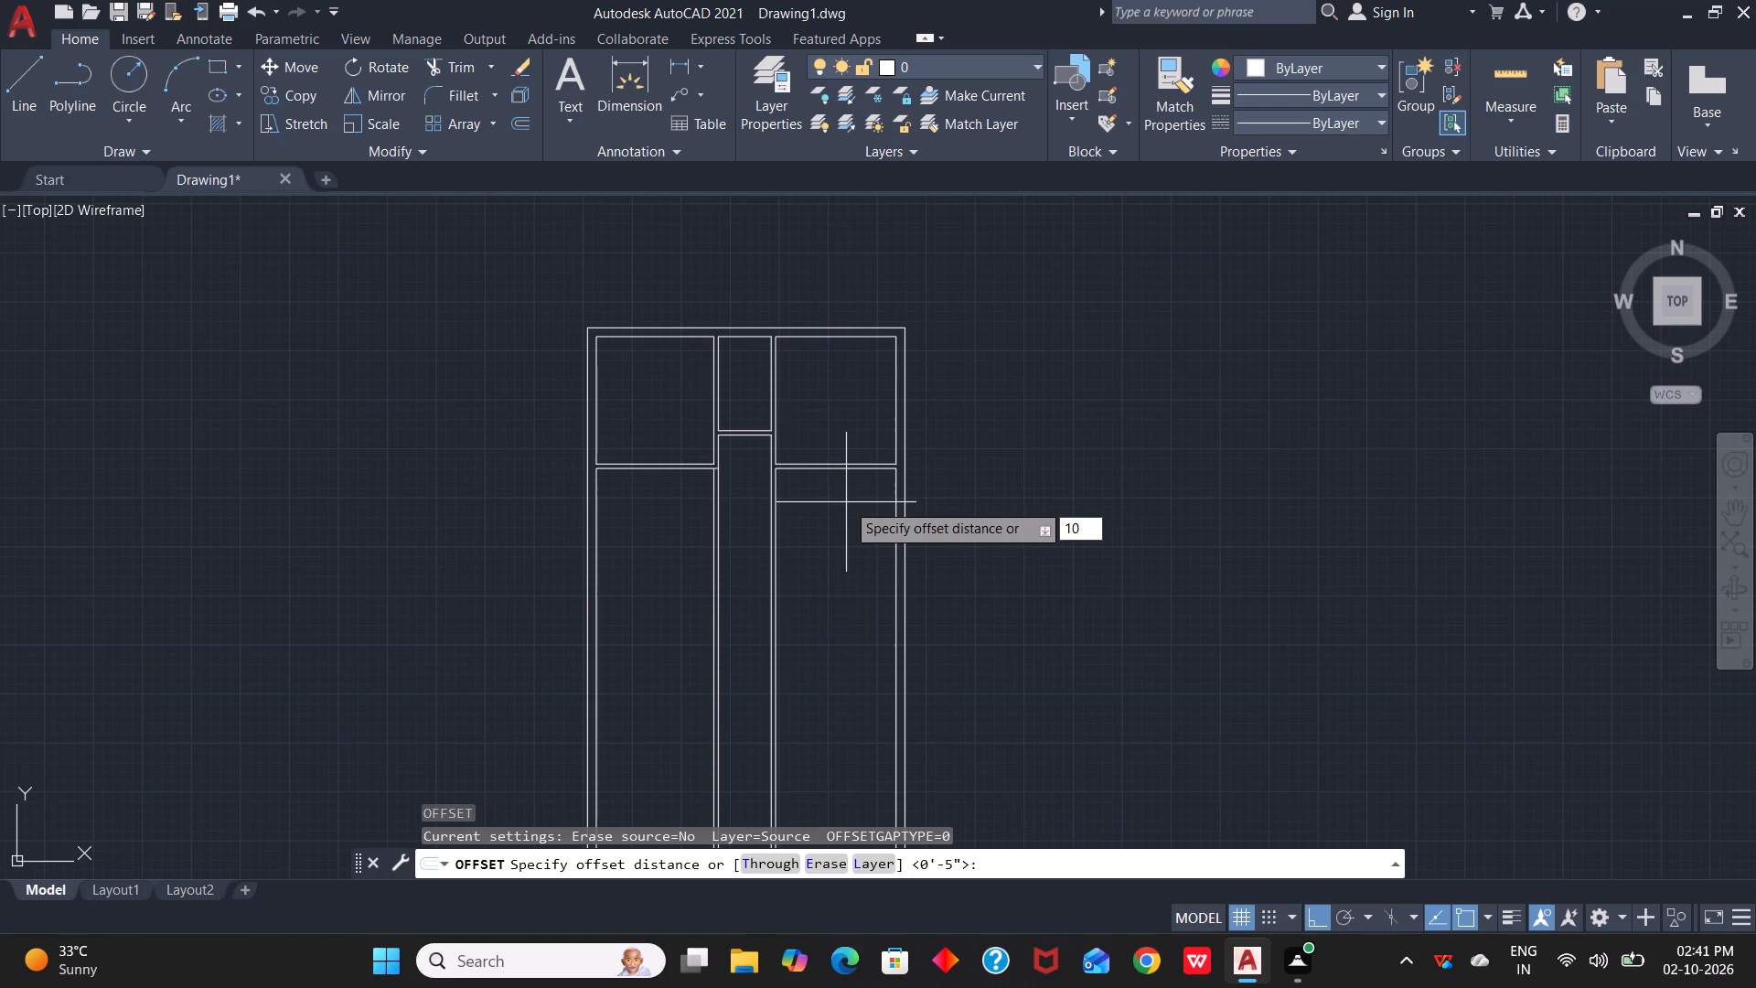
type("'6\"")
key("Return")
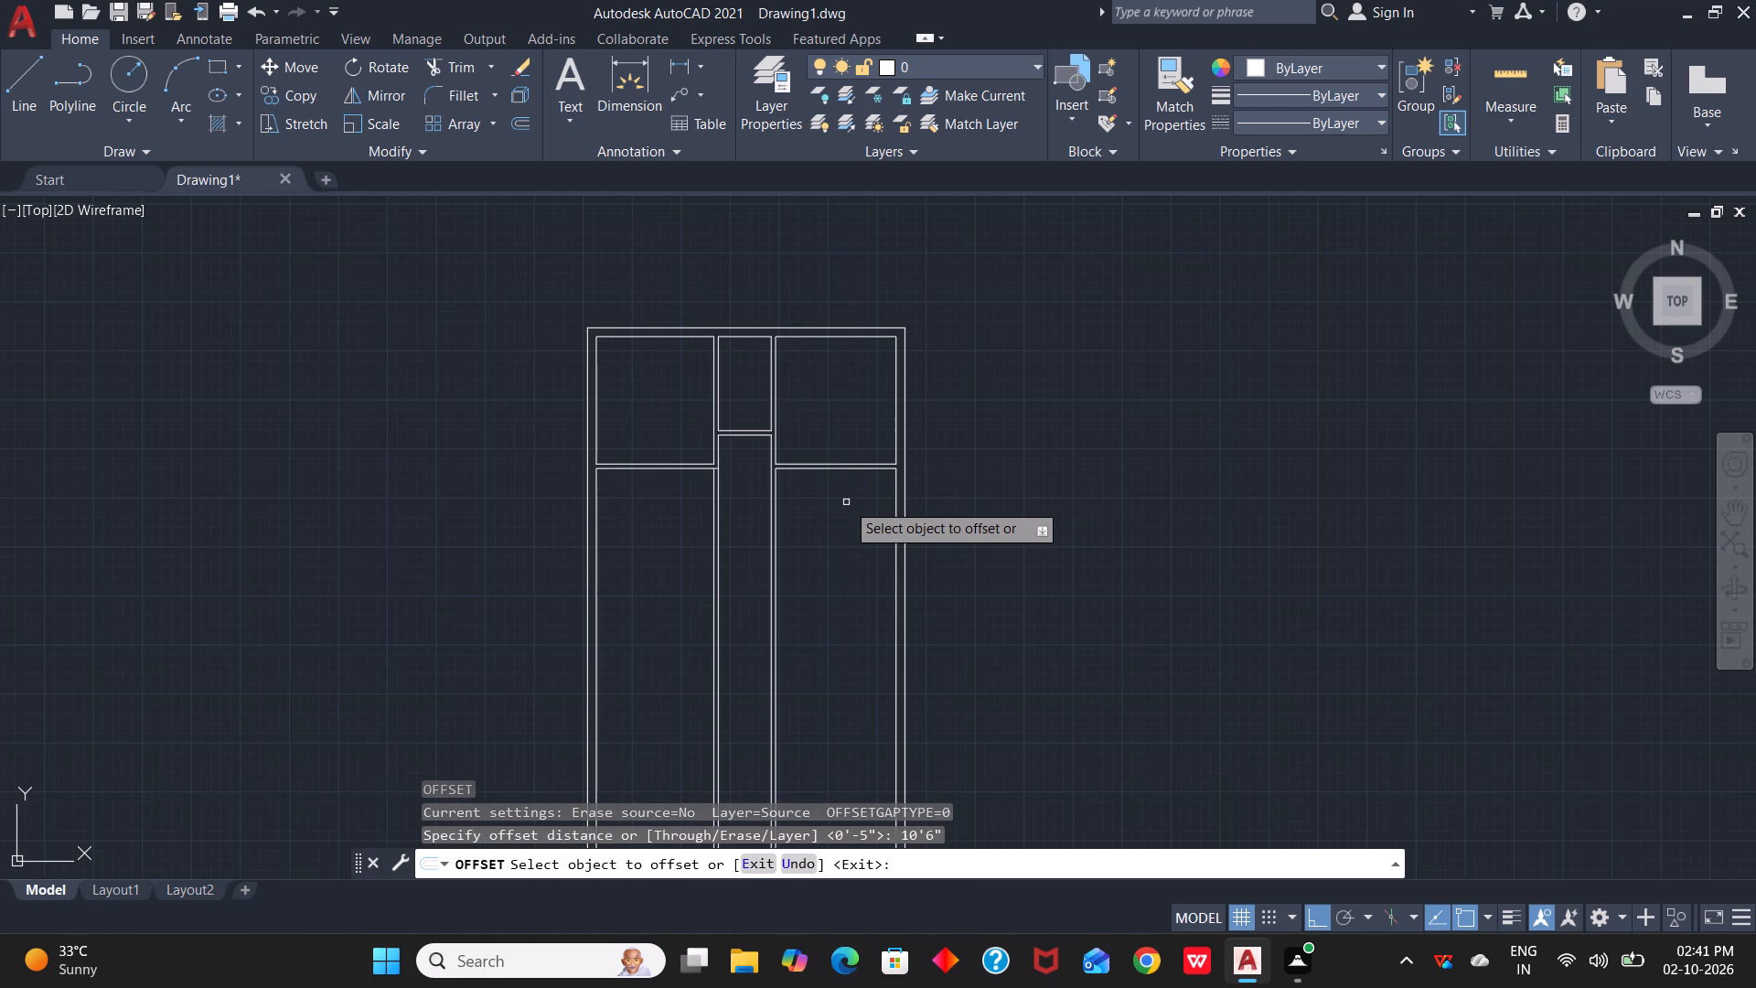
scroll(846, 502, "up", 2)
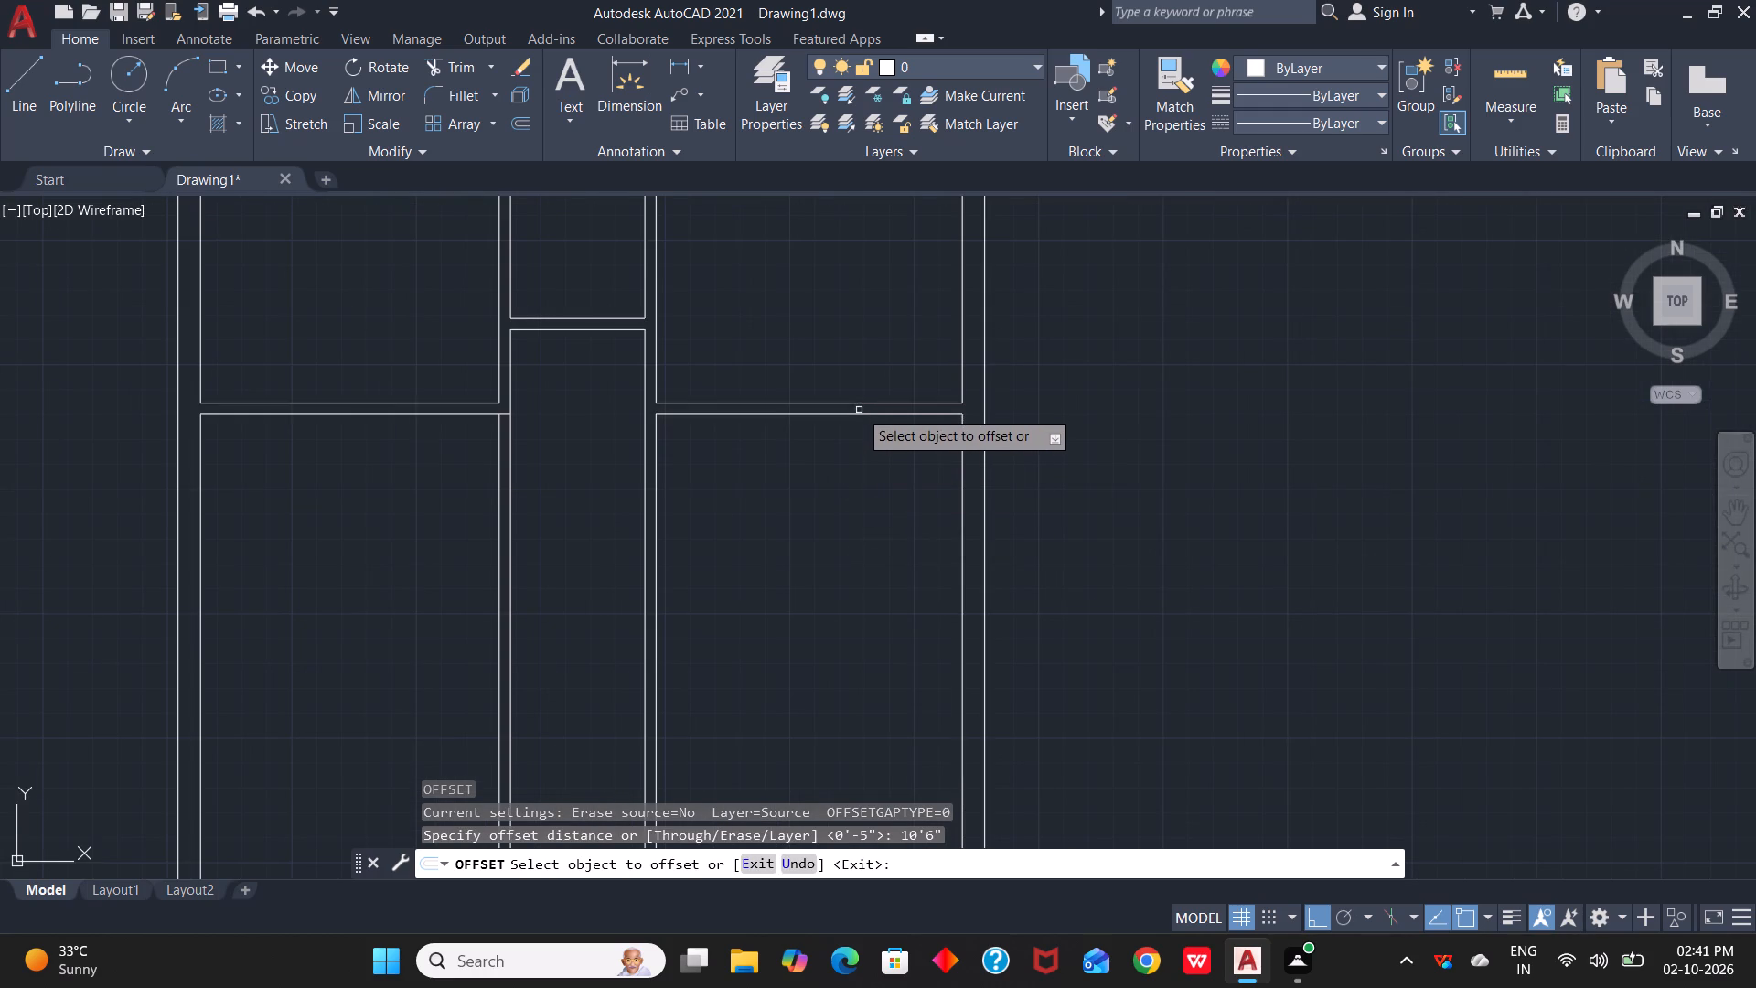
left_click(862, 413)
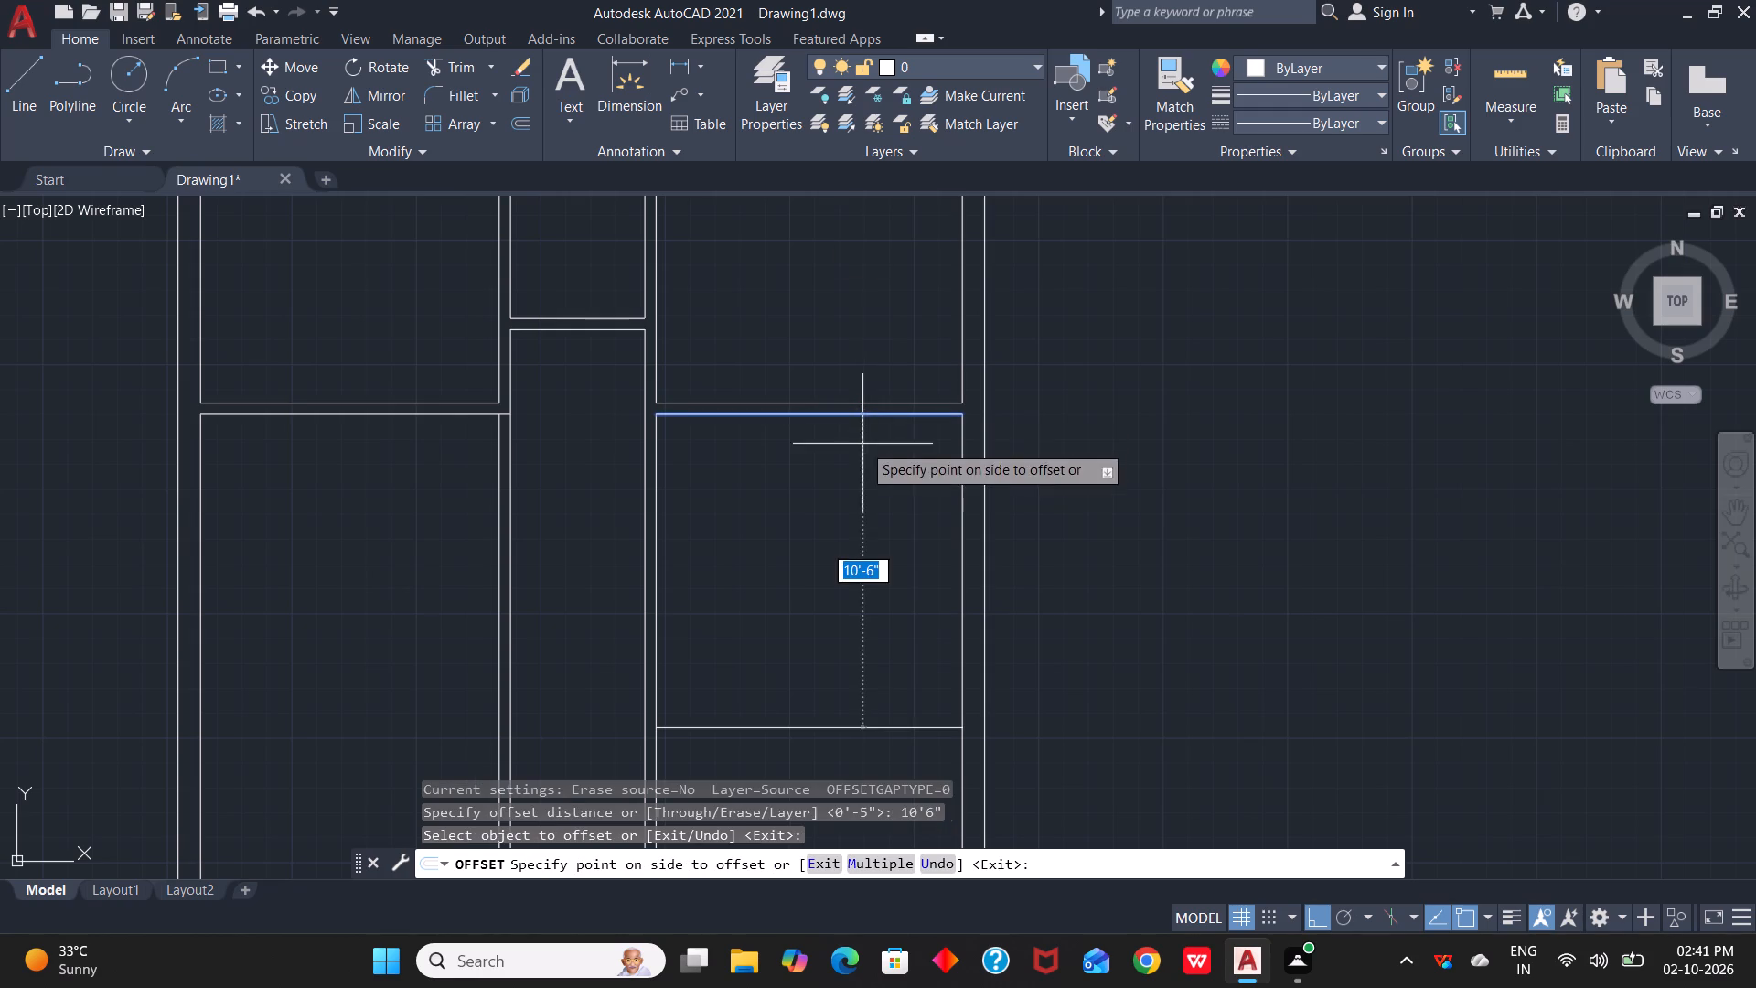
left_click(856, 571)
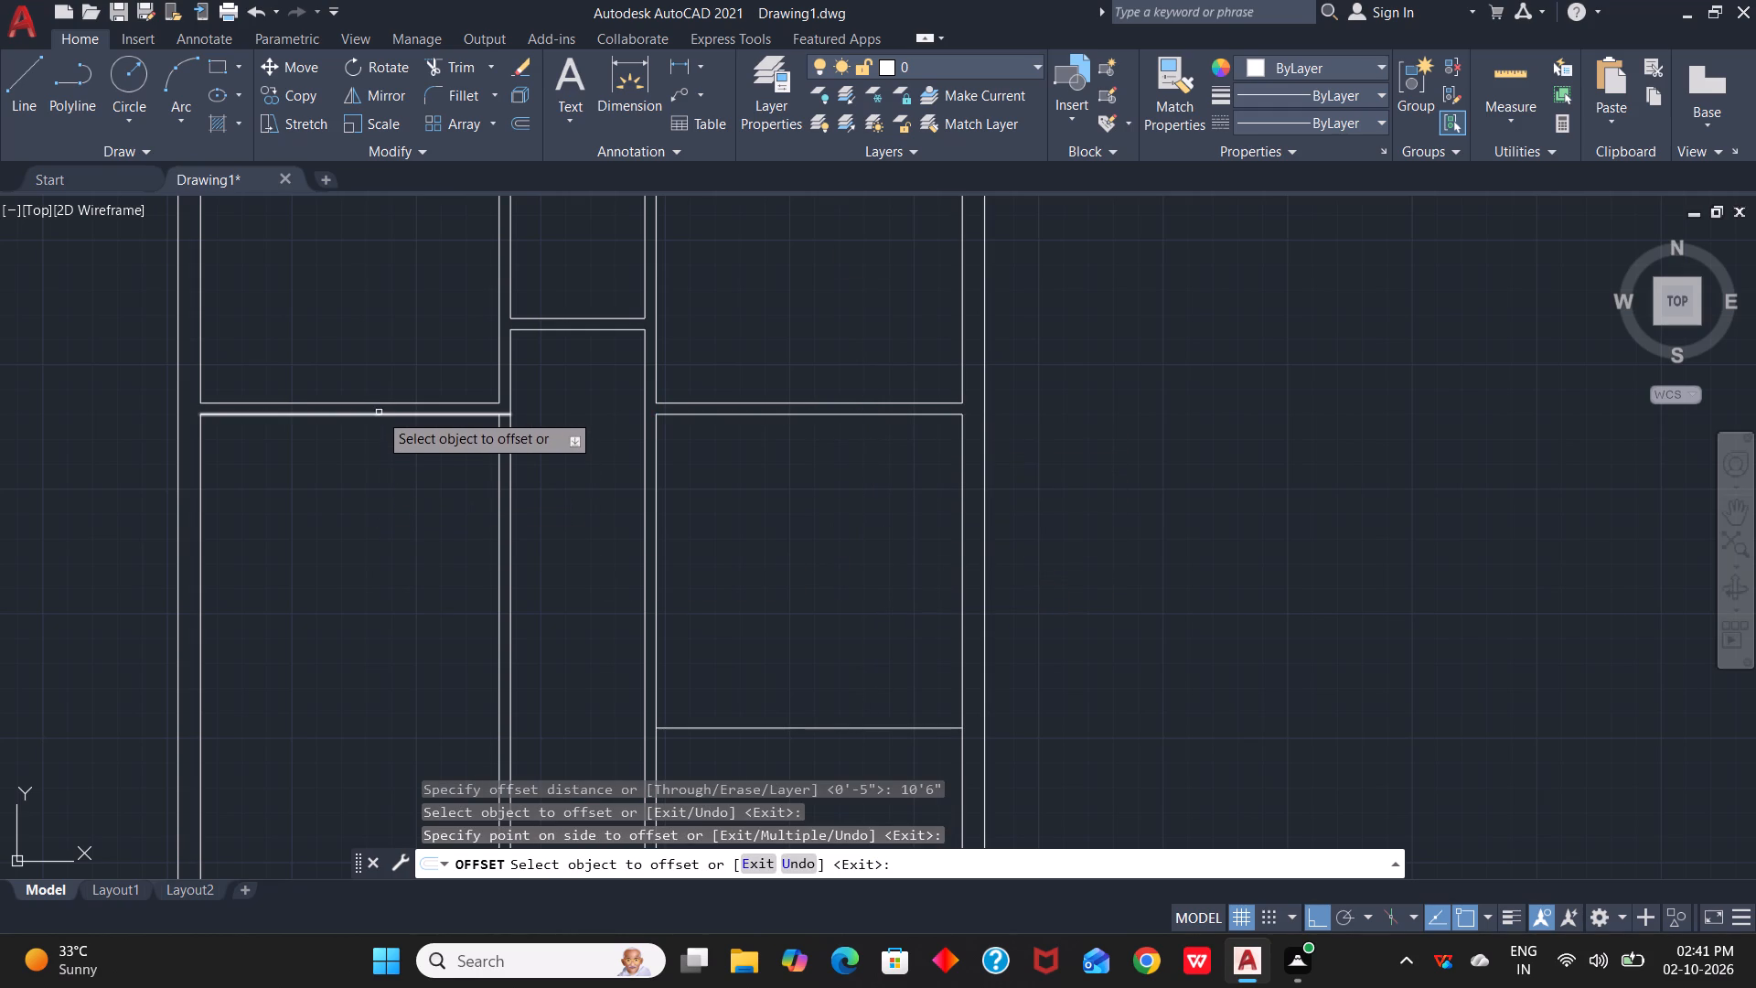
Offset the lower line of the left room's horizontal partition 10'6" downward.
left_click(379, 415)
left_click(377, 485)
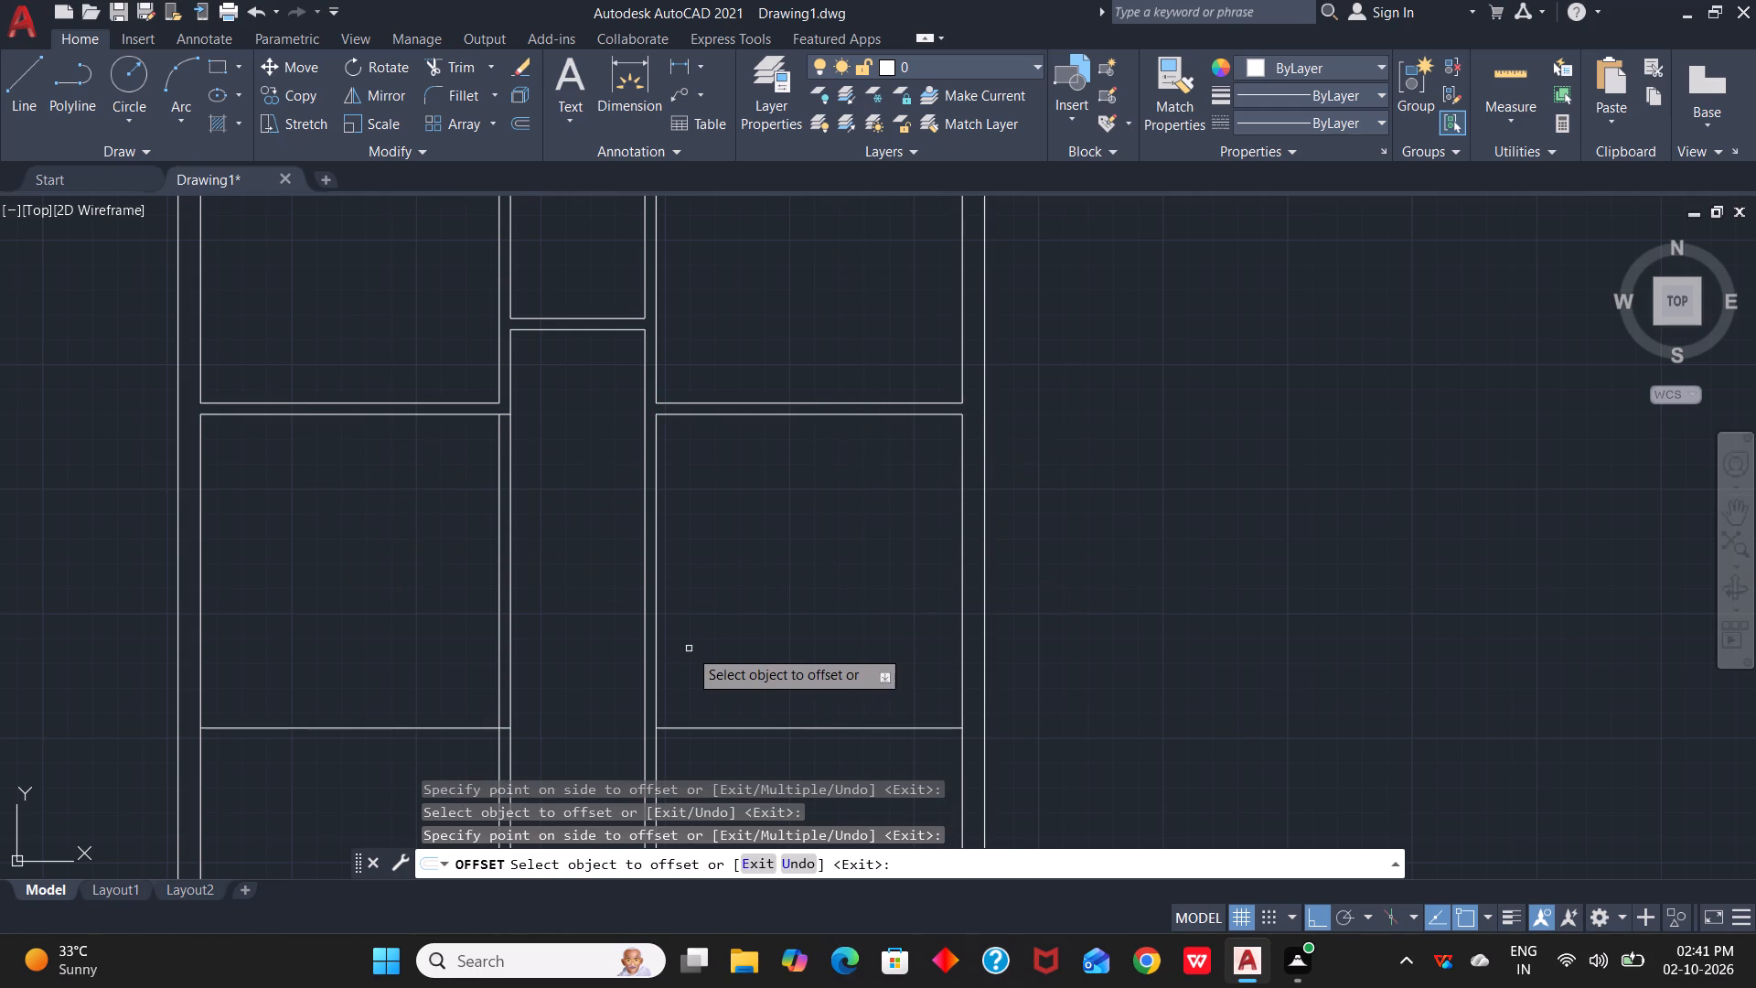
middle_click_drag(697, 661, 1009, 510)
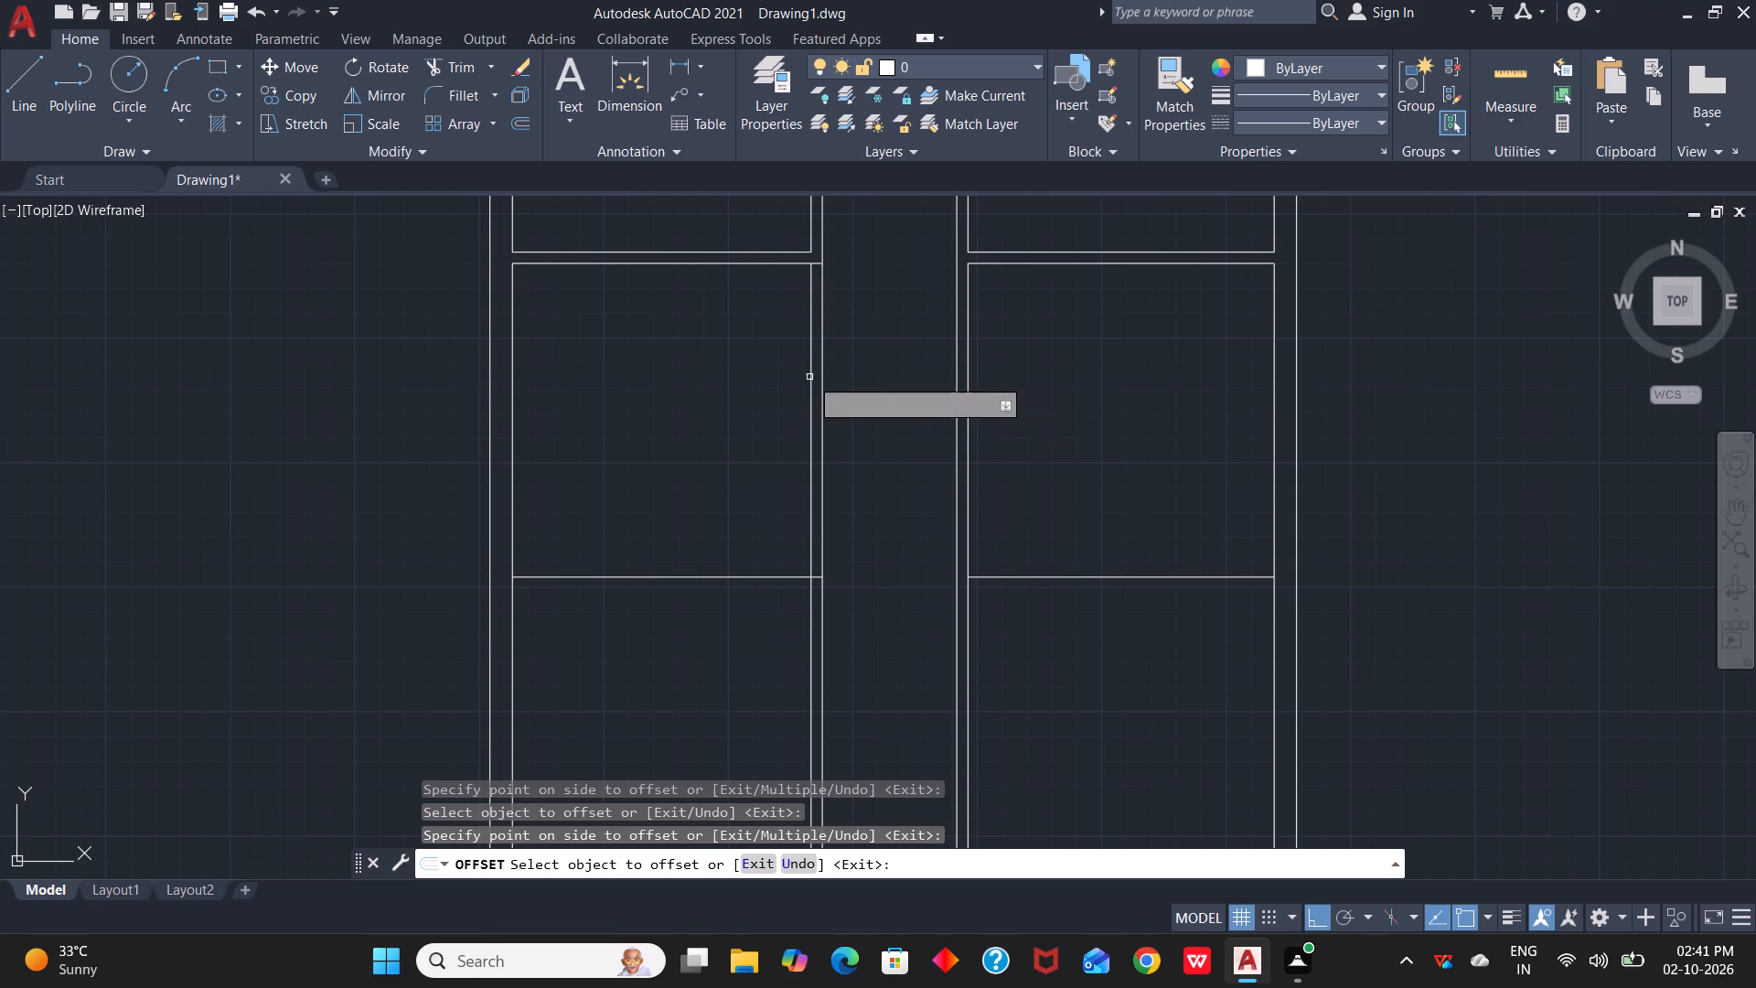
key("Escape")
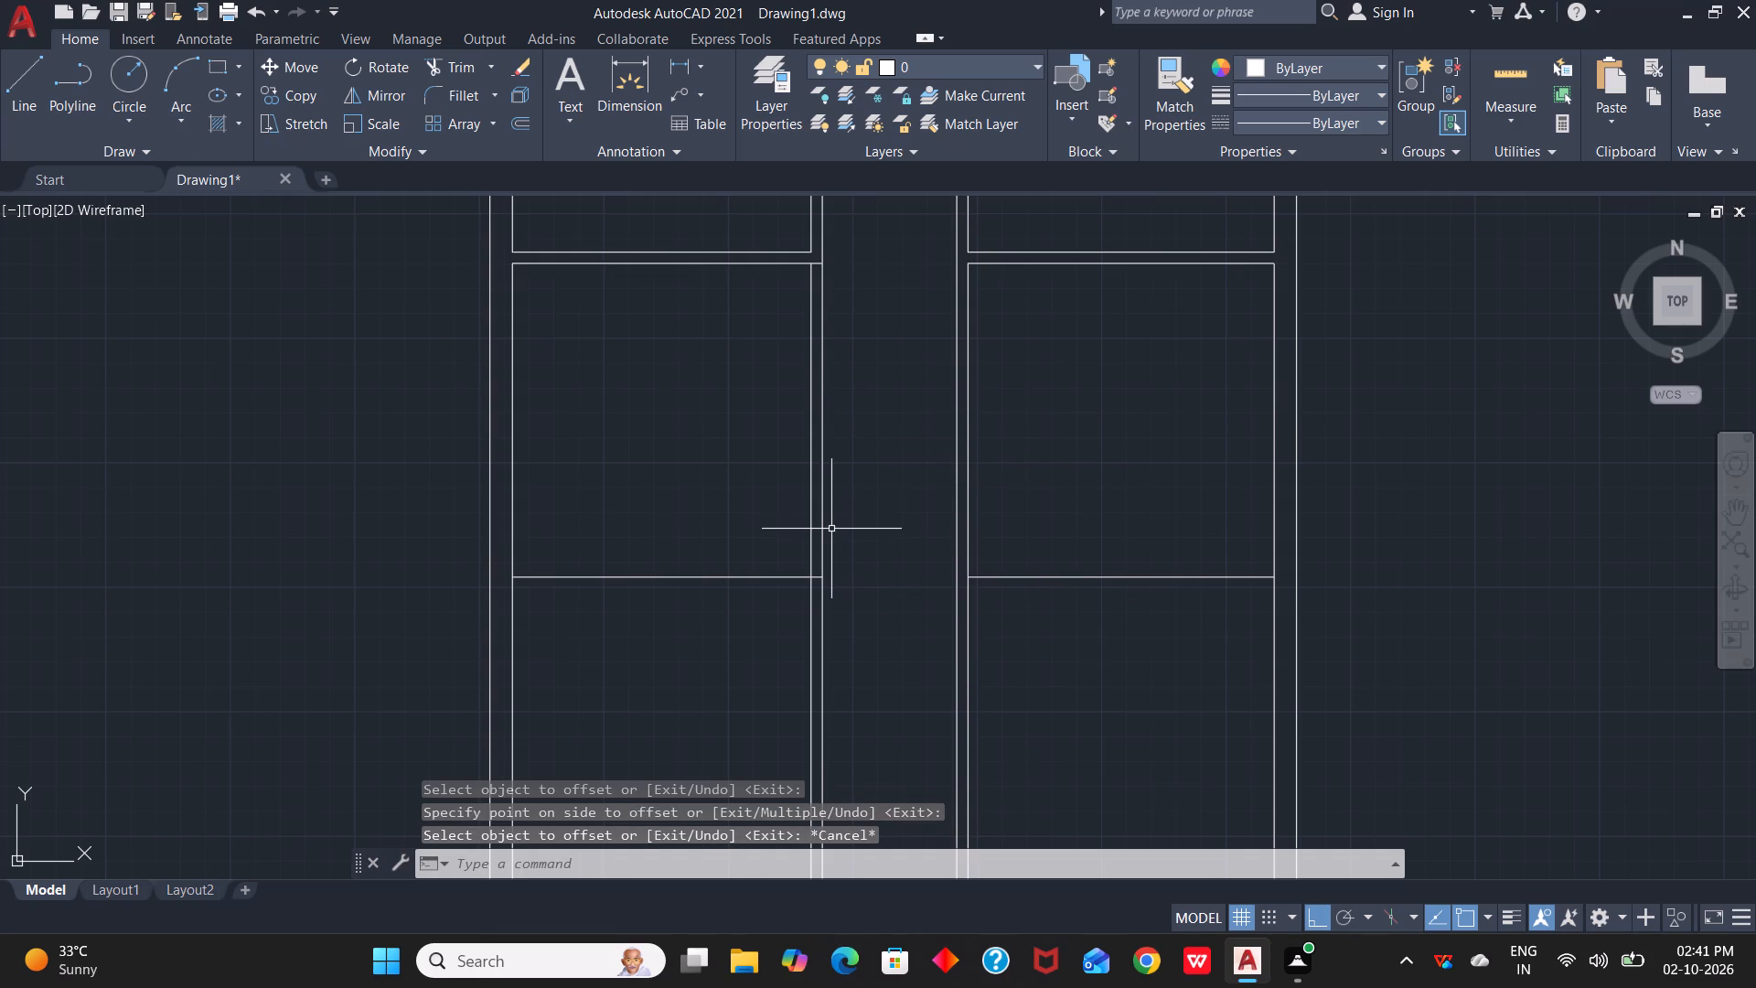
Extend the new left horizontal line across the central passage until it meets the new horizontal line in the right room.
type("ex")
key("space")
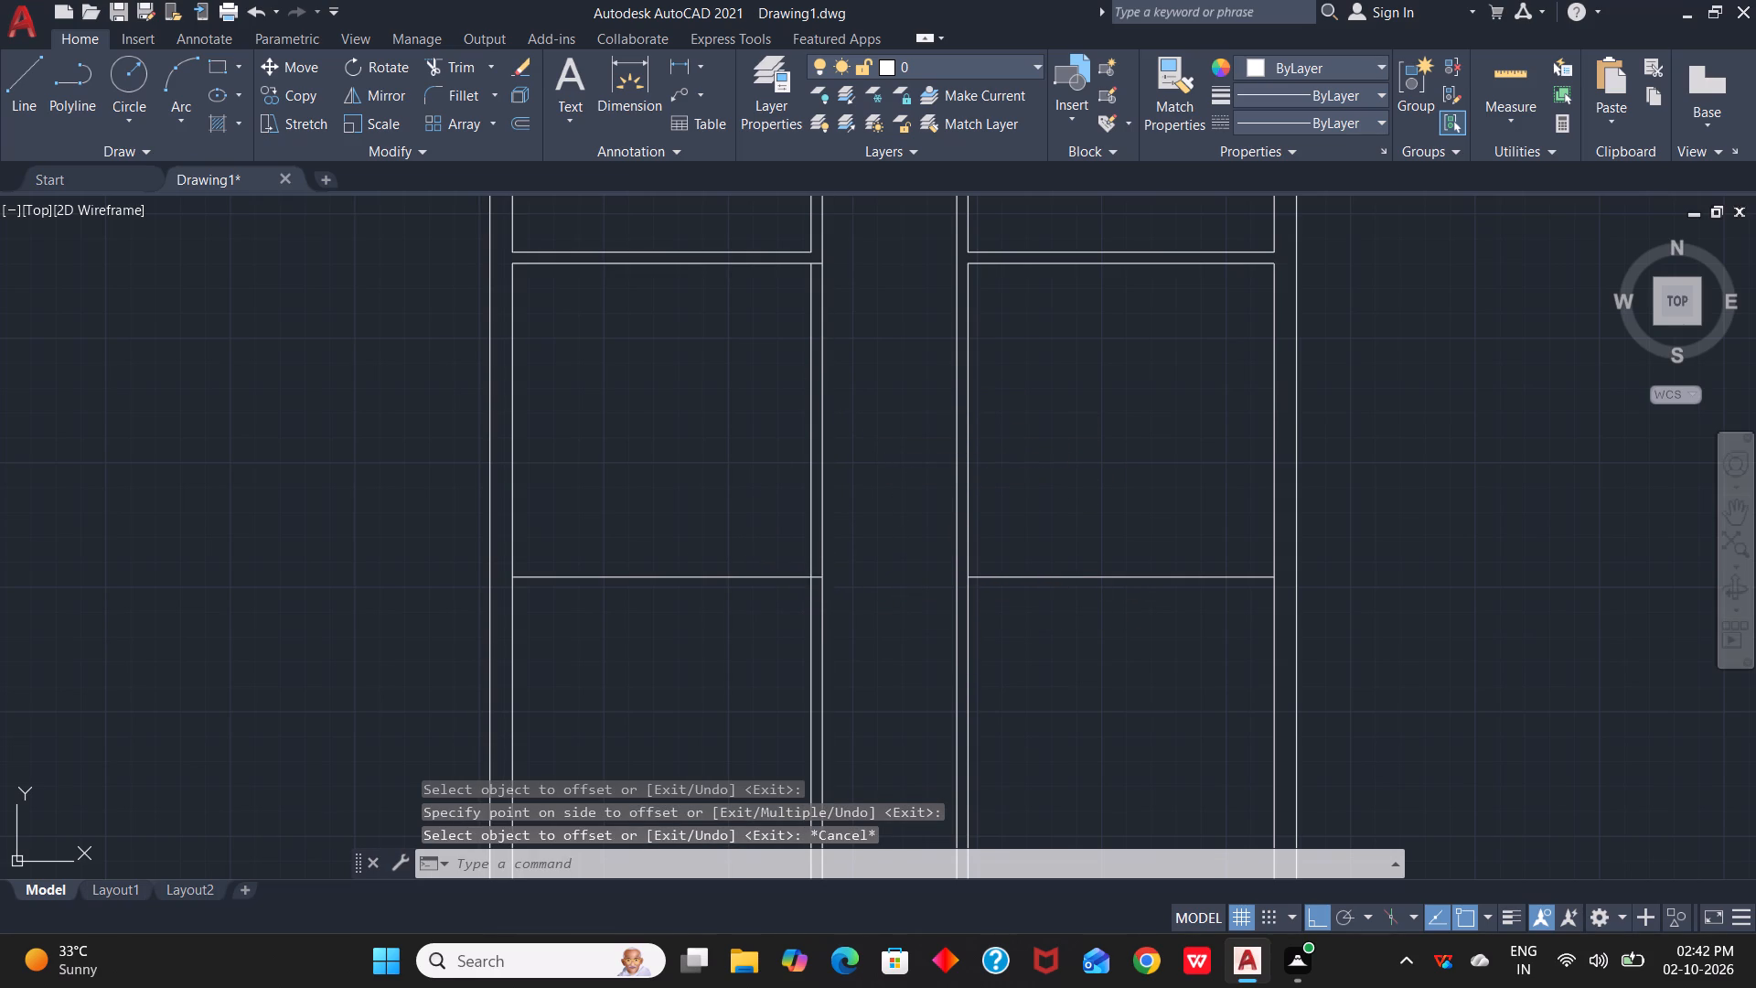
left_click(763, 576)
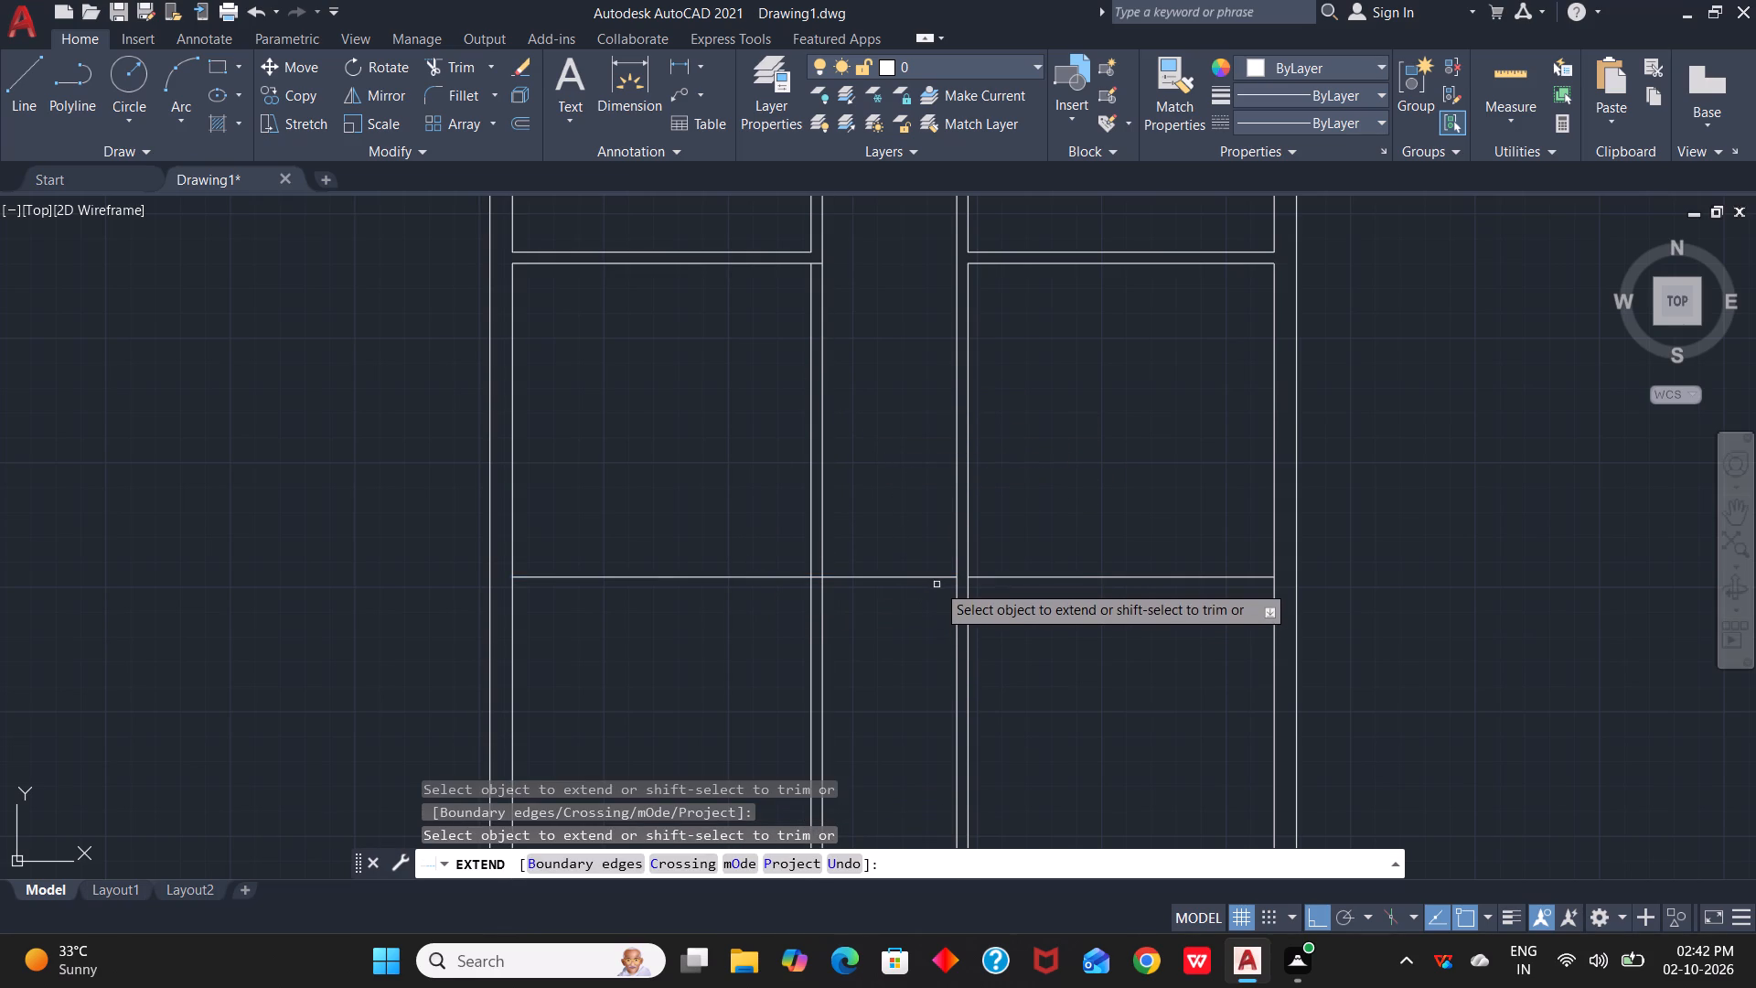
left_click(942, 579)
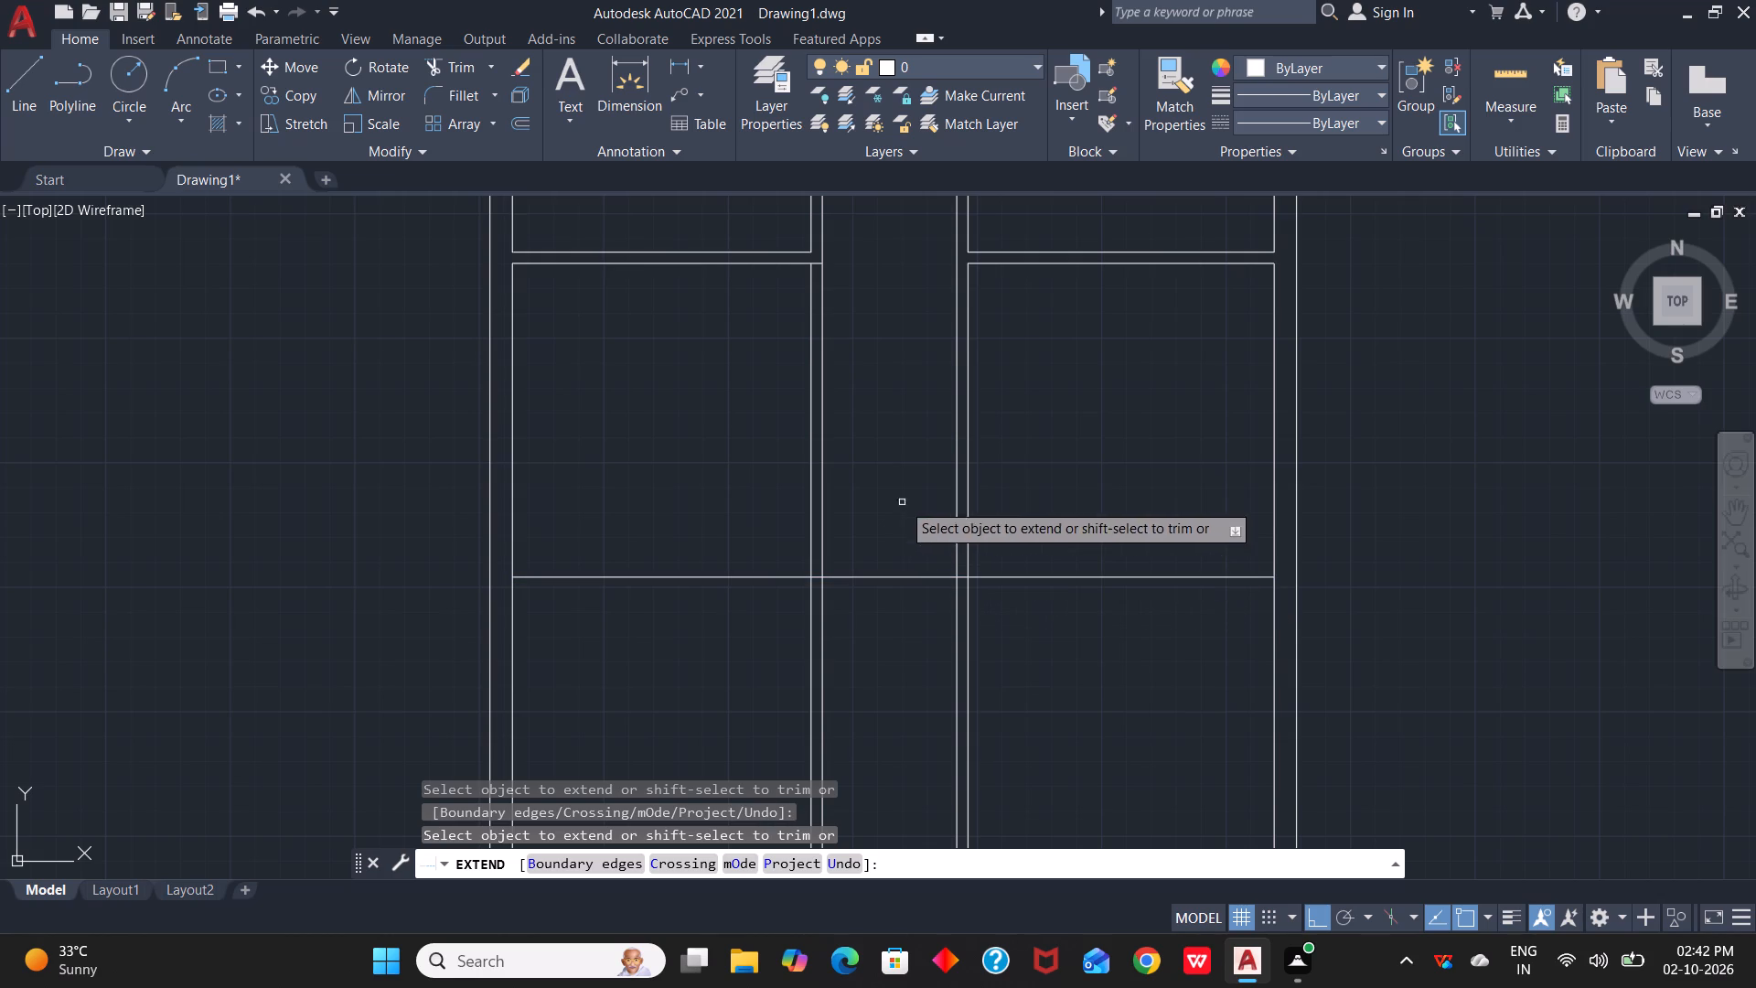
key("Escape")
Trim the four vertical partition lines between the upper rooms' horizontal partitions and the new horizontal line to open one wide space.
key("t")
type("r")
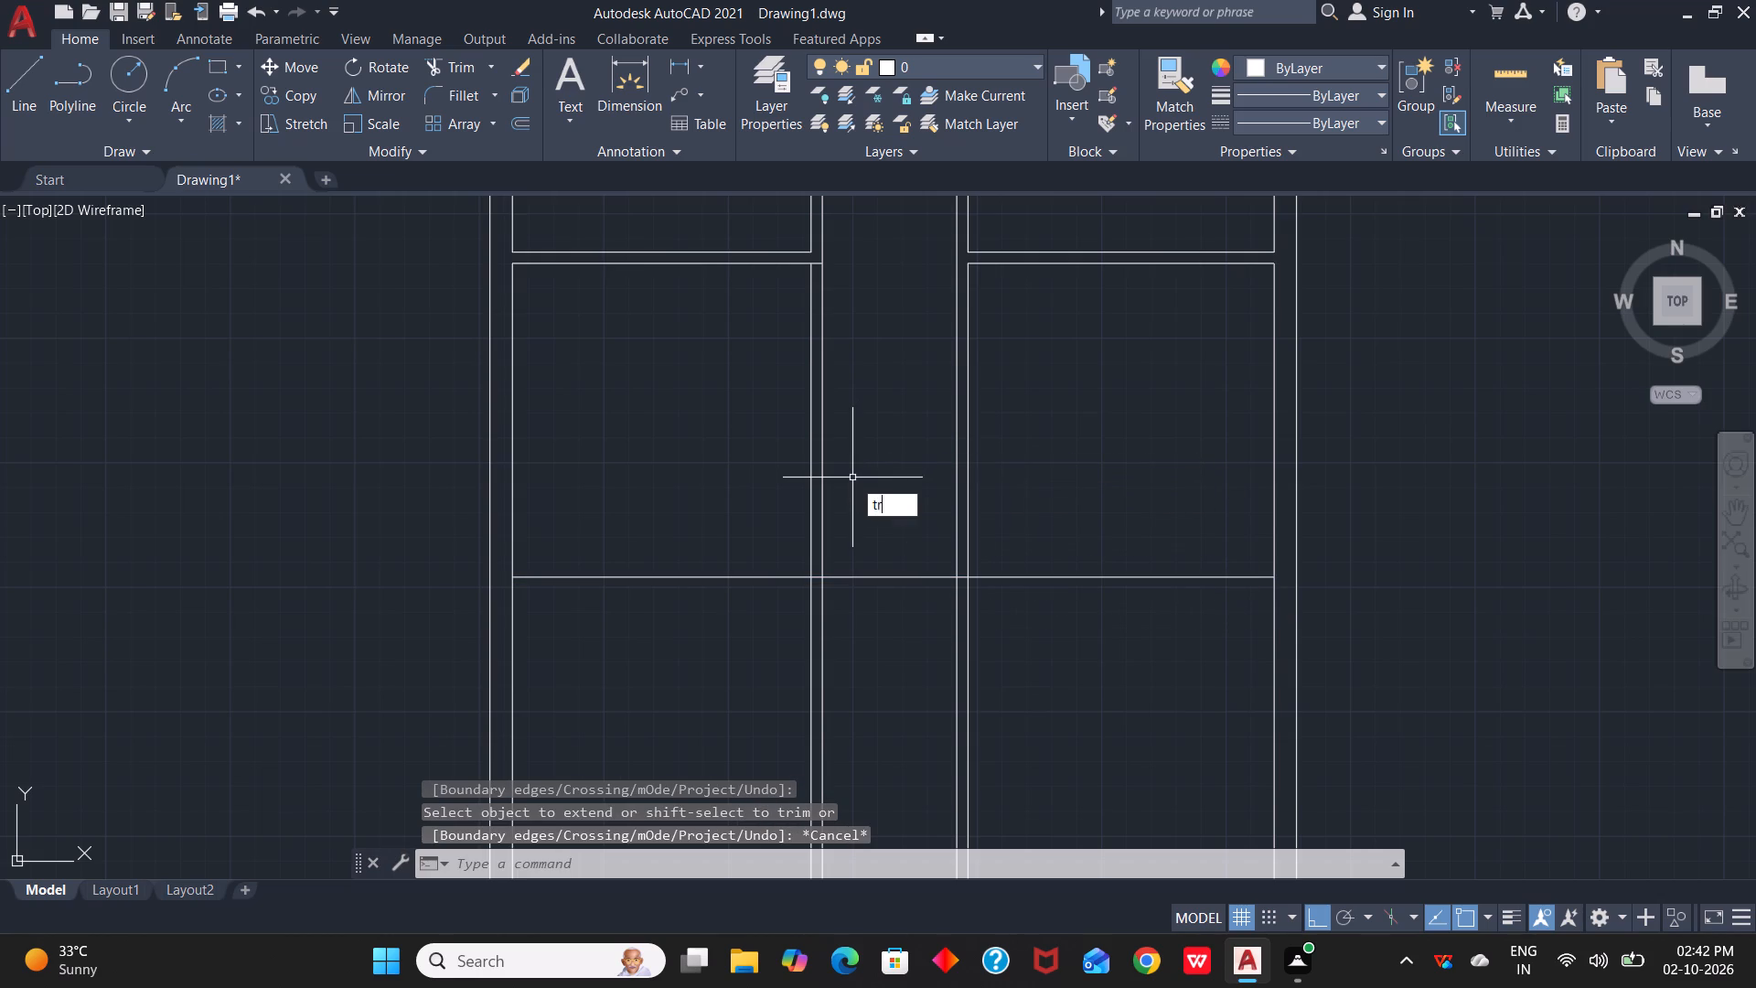
key("space")
left_click_drag(1046, 452, 744, 458)
scroll(904, 451, "down", 1)
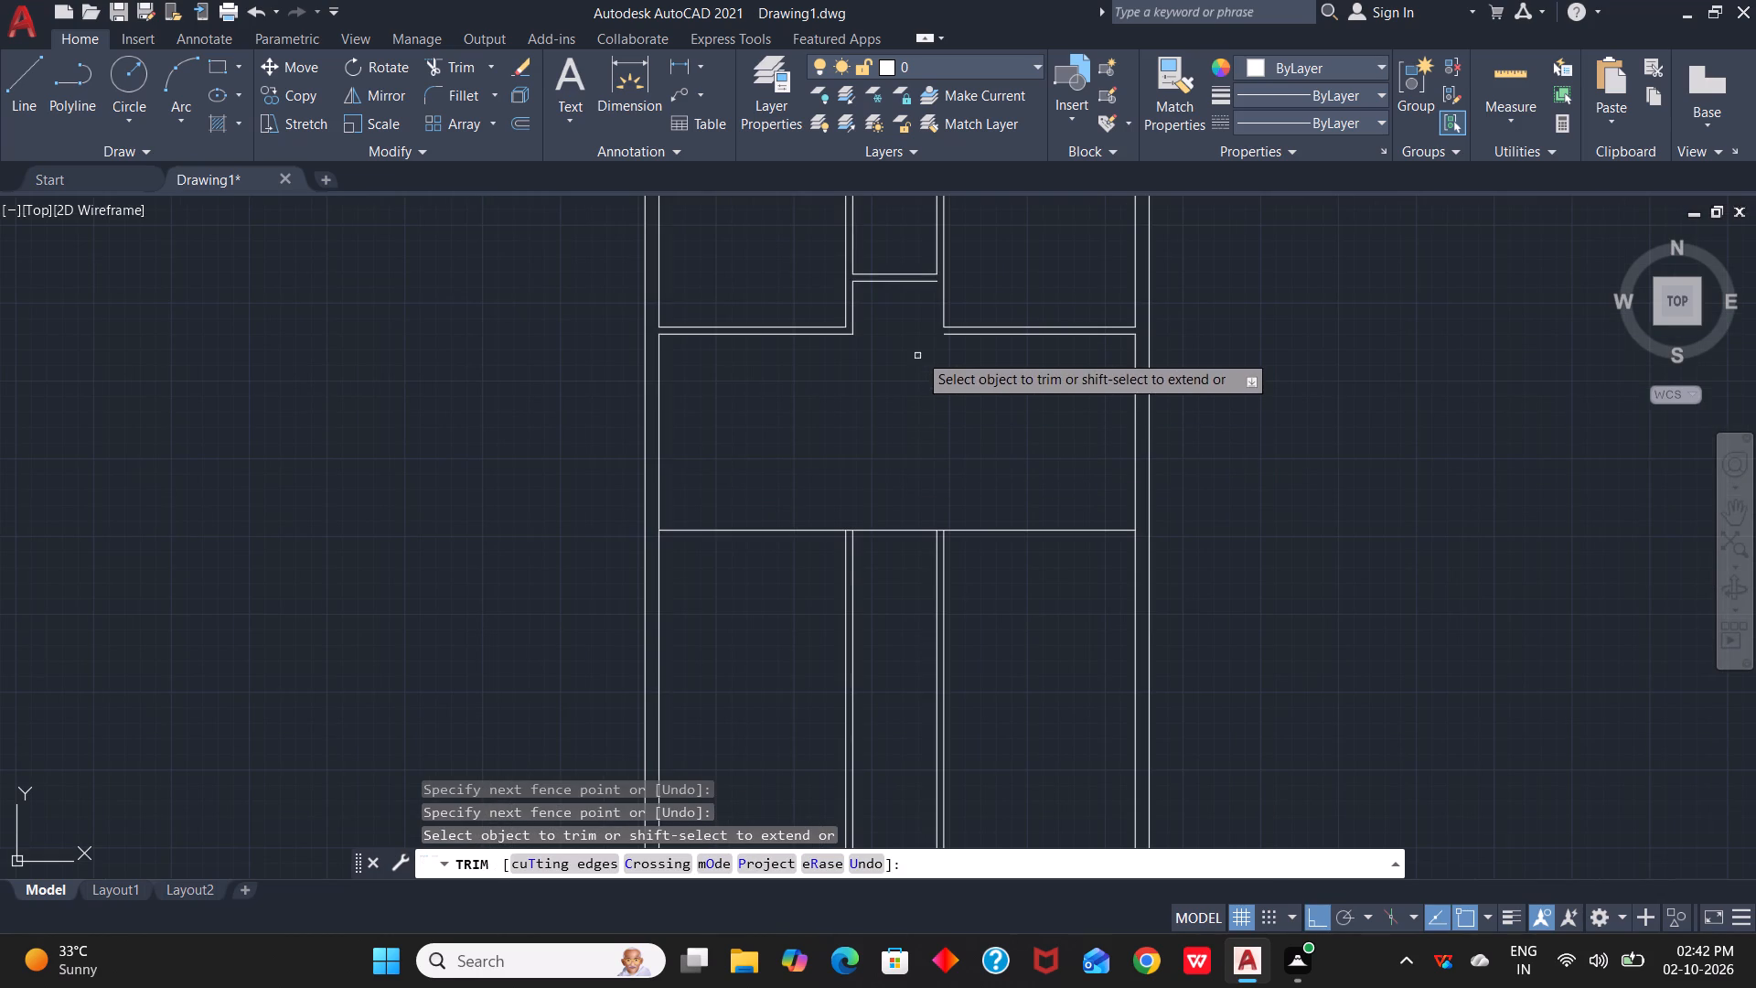
scroll(923, 321, "up", 2)
middle_click_drag(923, 321, 898, 475)
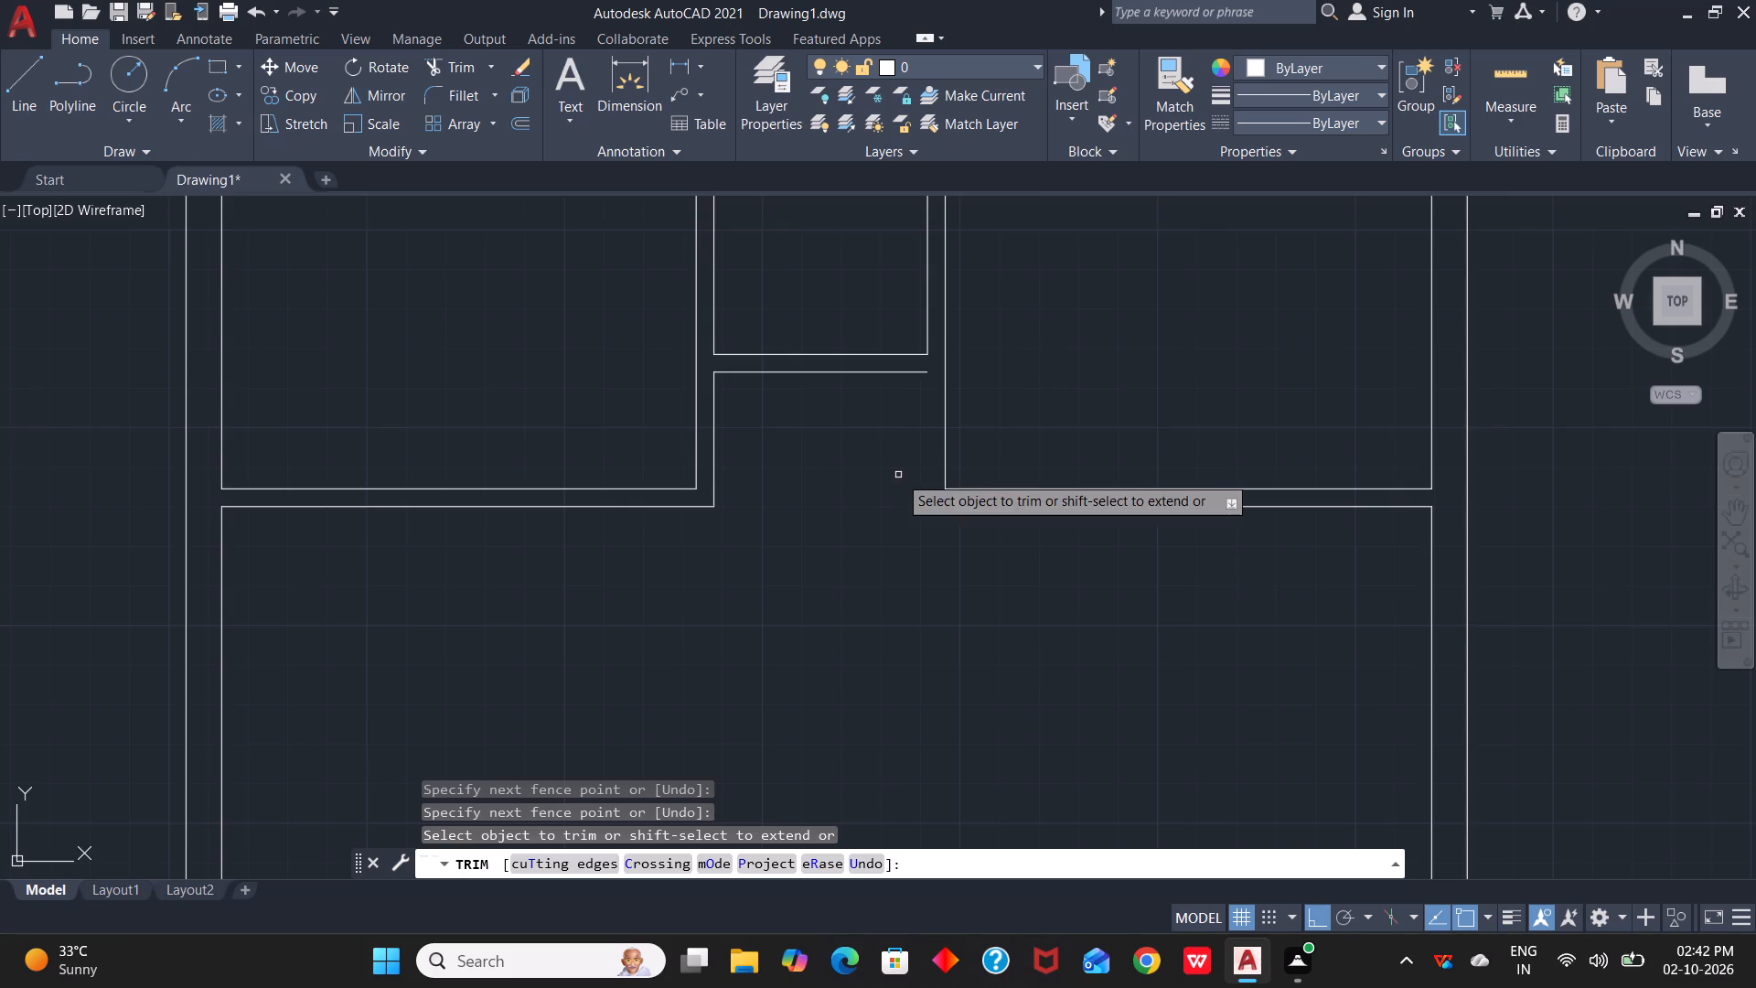
scroll(883, 540, "down", 3)
middle_click_drag(873, 578, 920, 482)
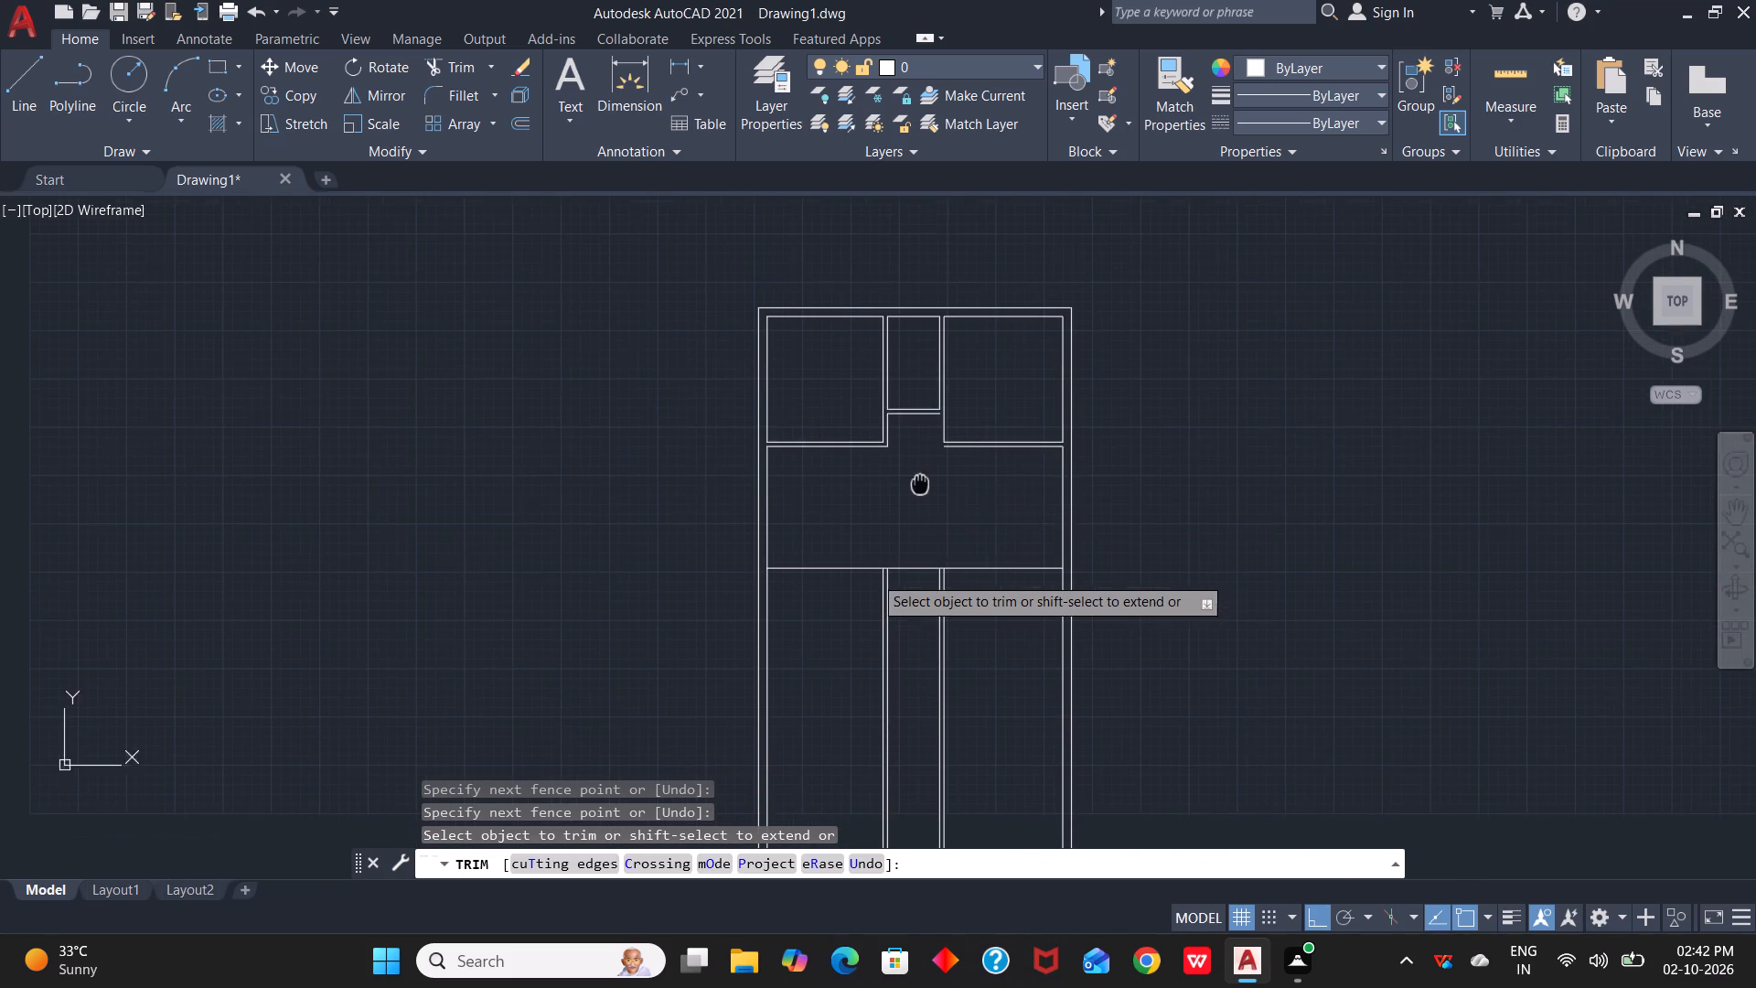
middle_click_drag(920, 482, 920, 480)
key("Escape")
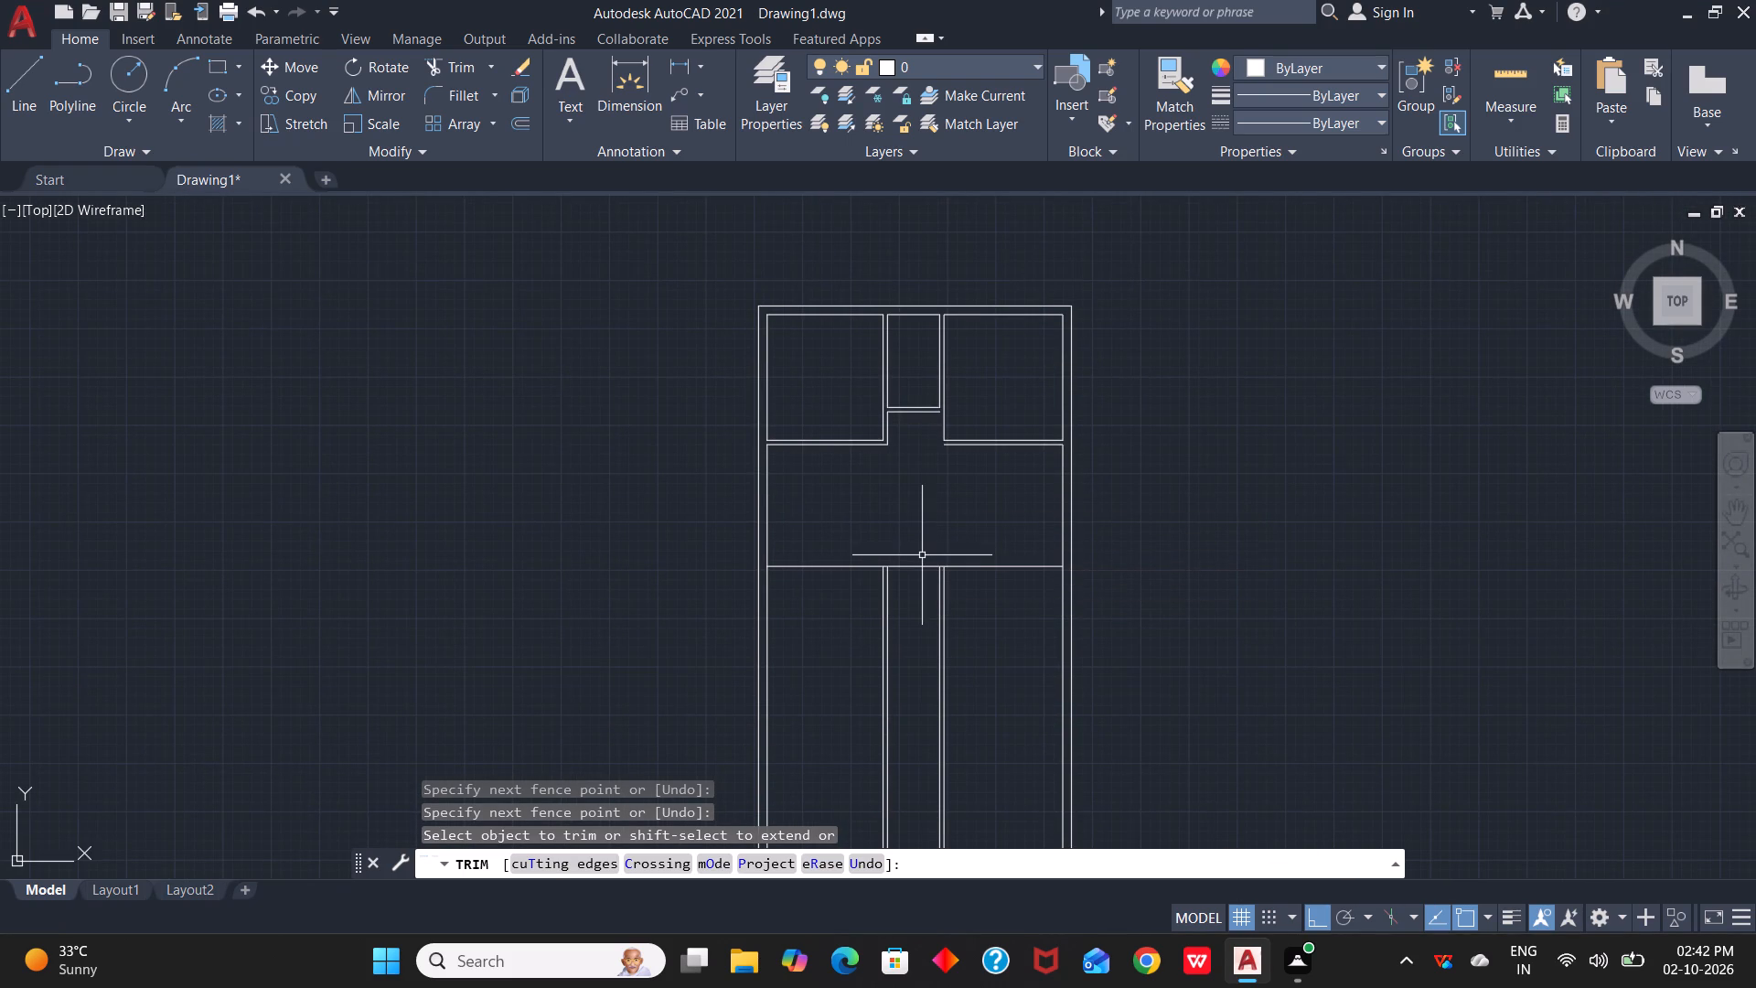
key("Escape")
Offset both segments of the new full-width horizontal line 4.5" downward to form a partition.
scroll(953, 623, "down", 1)
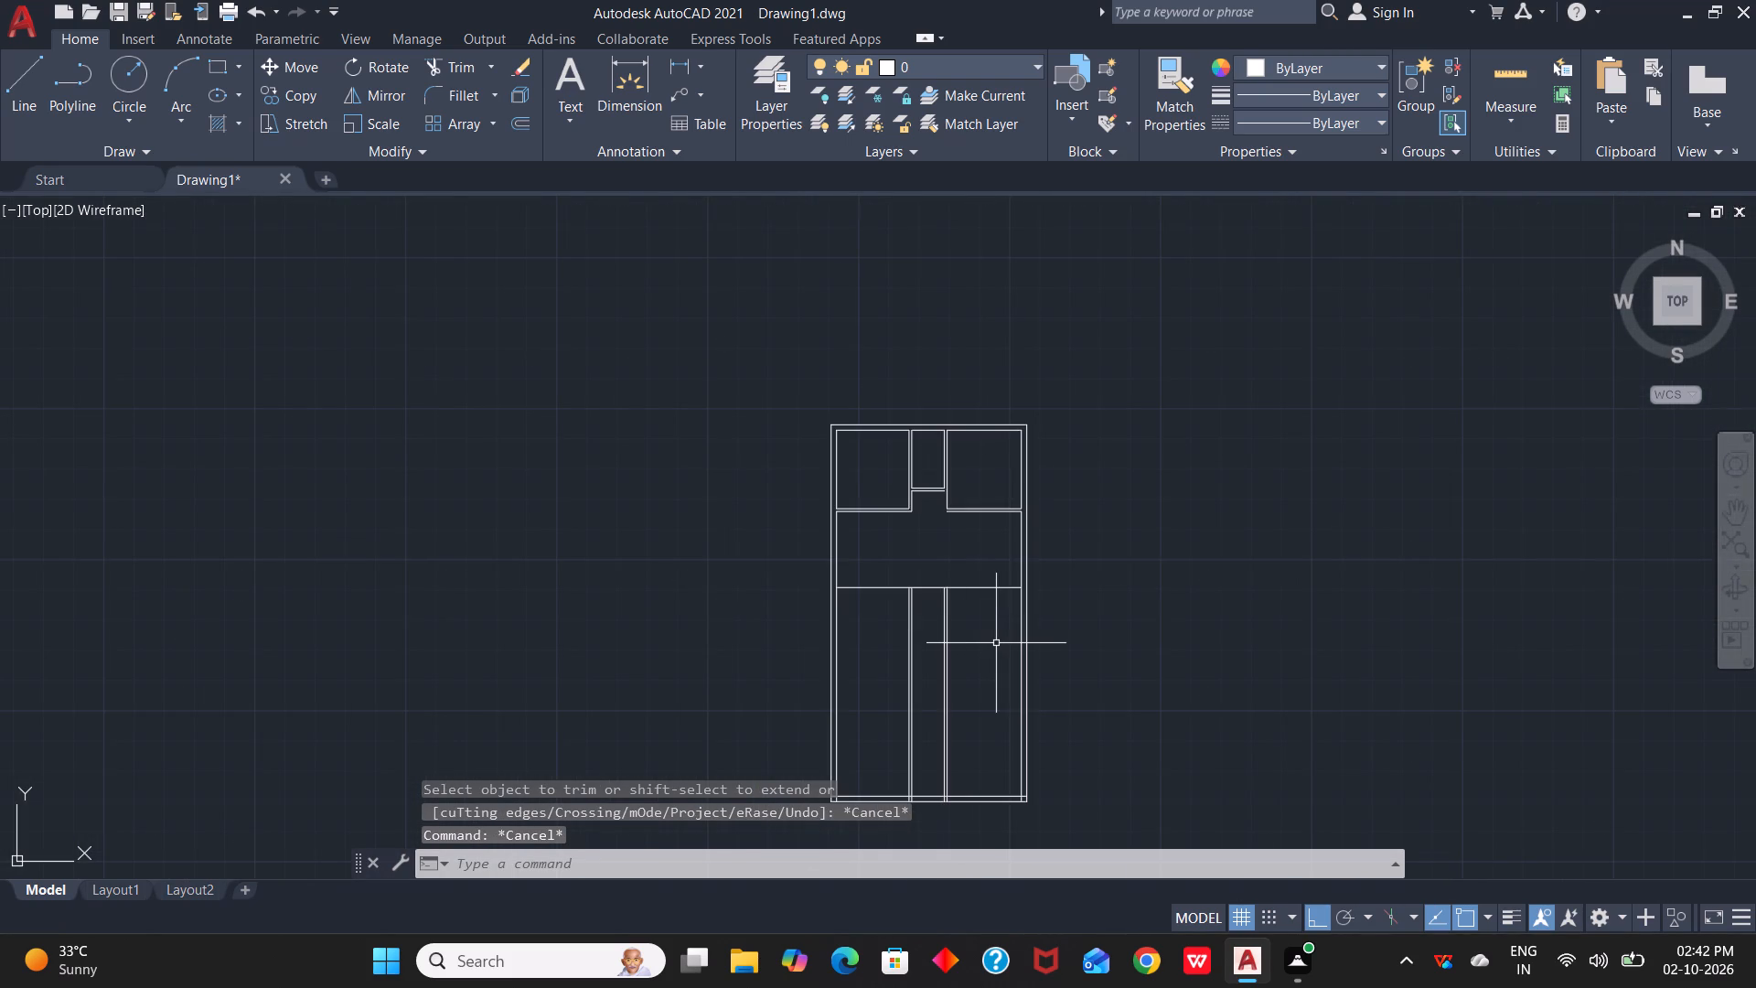
middle_click_drag(997, 655, 1017, 614)
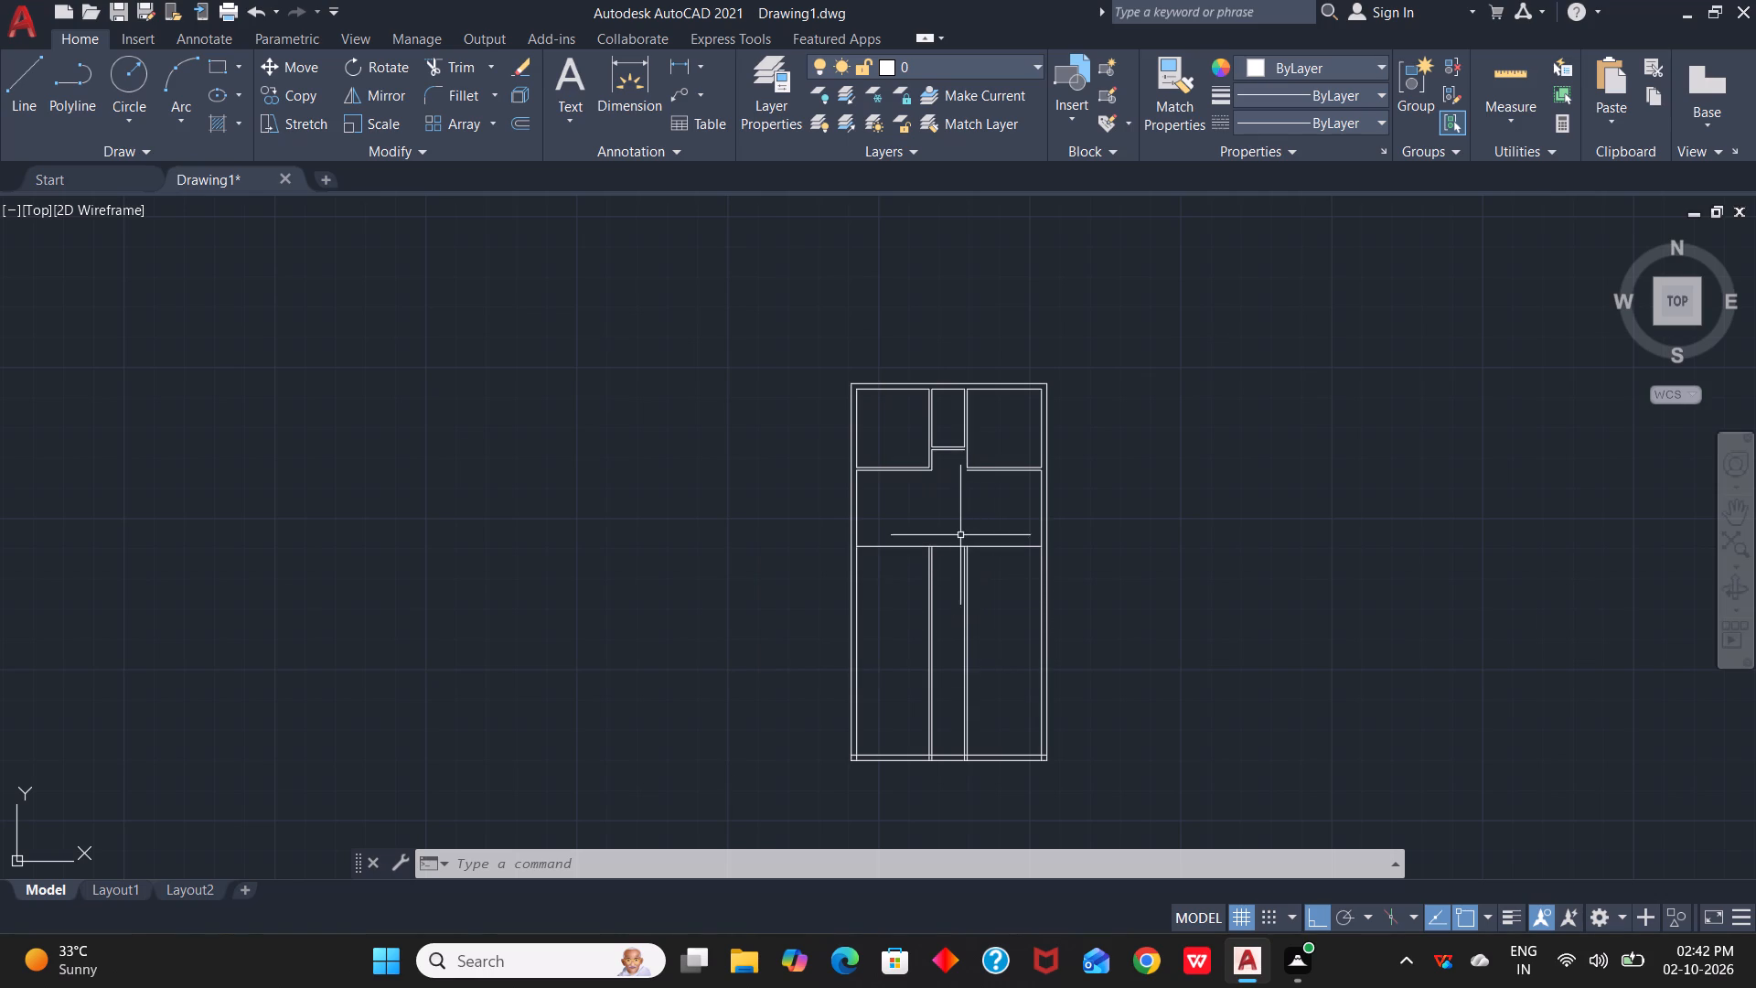
type("o")
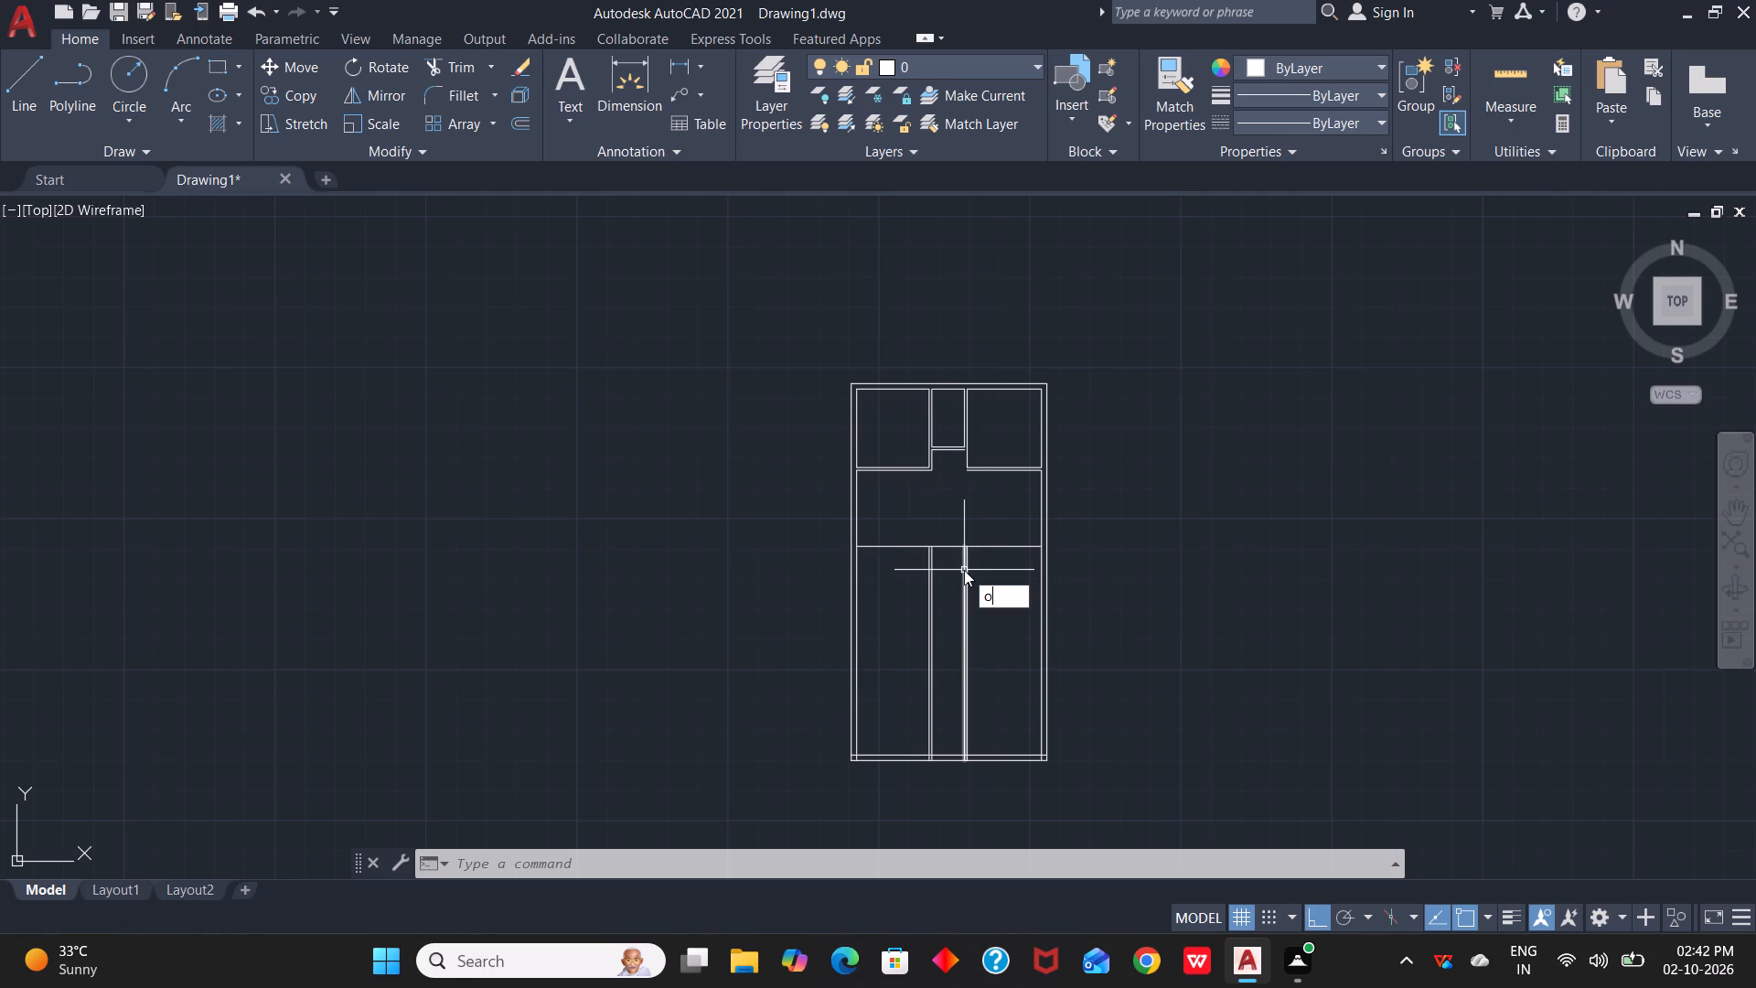
key("space")
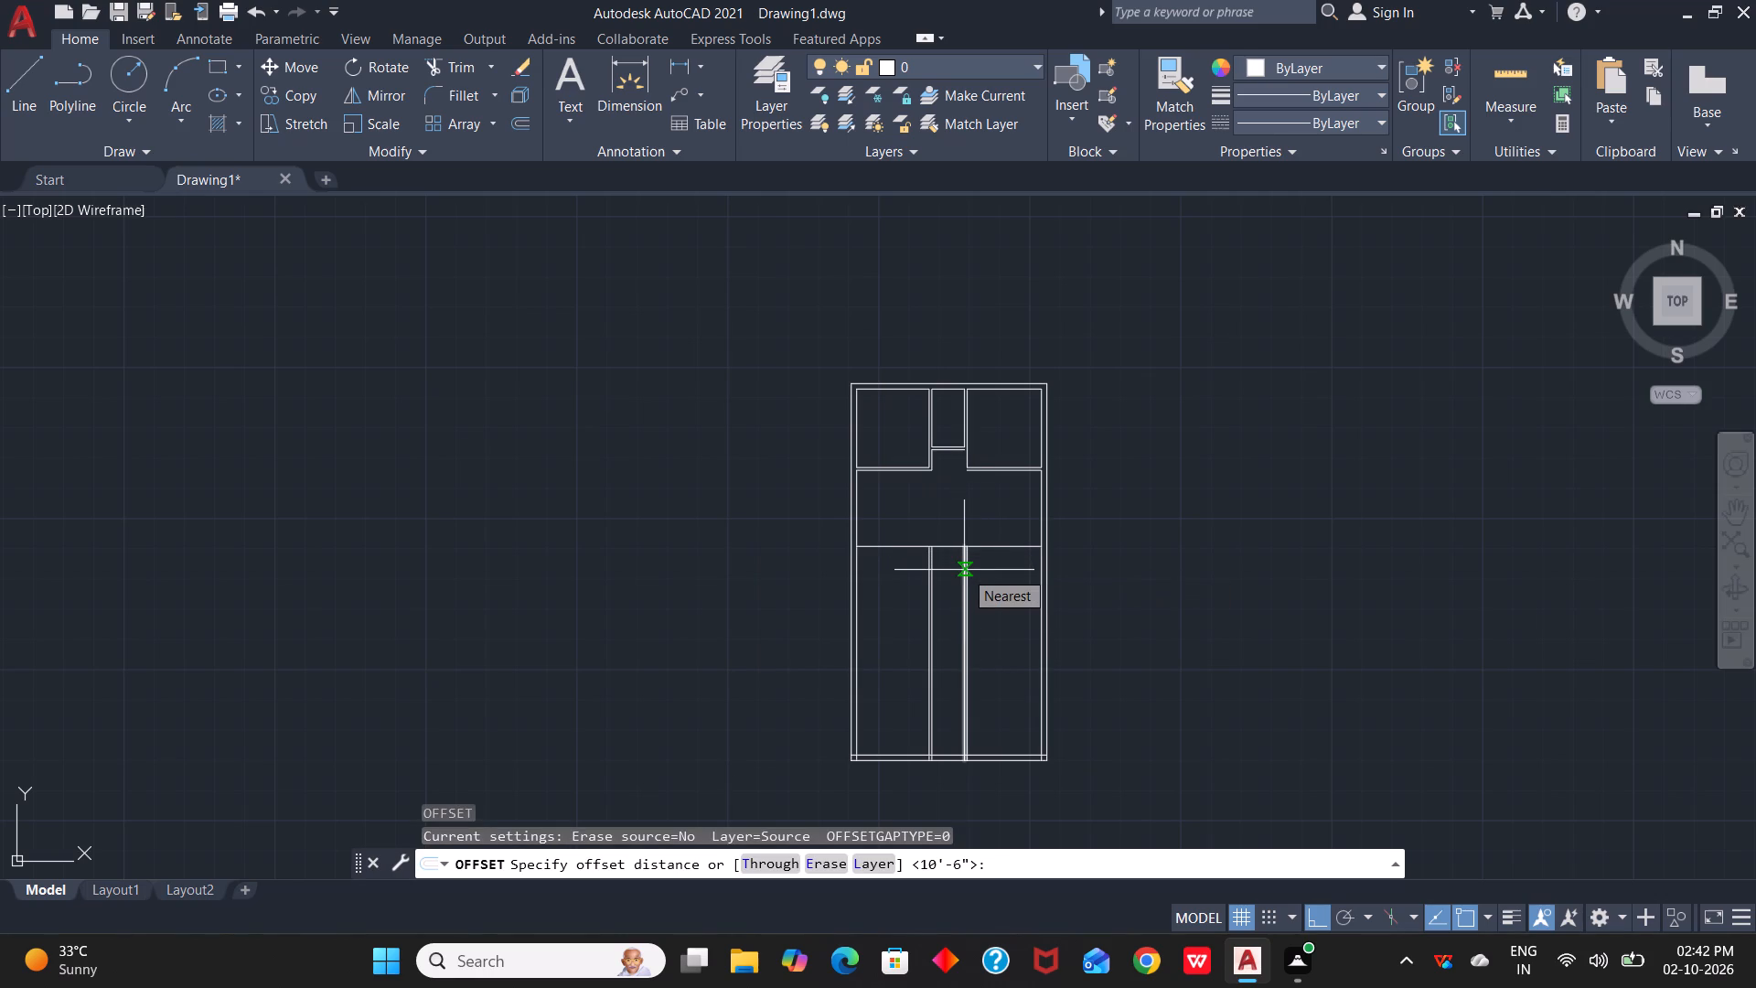
type("4.5'")
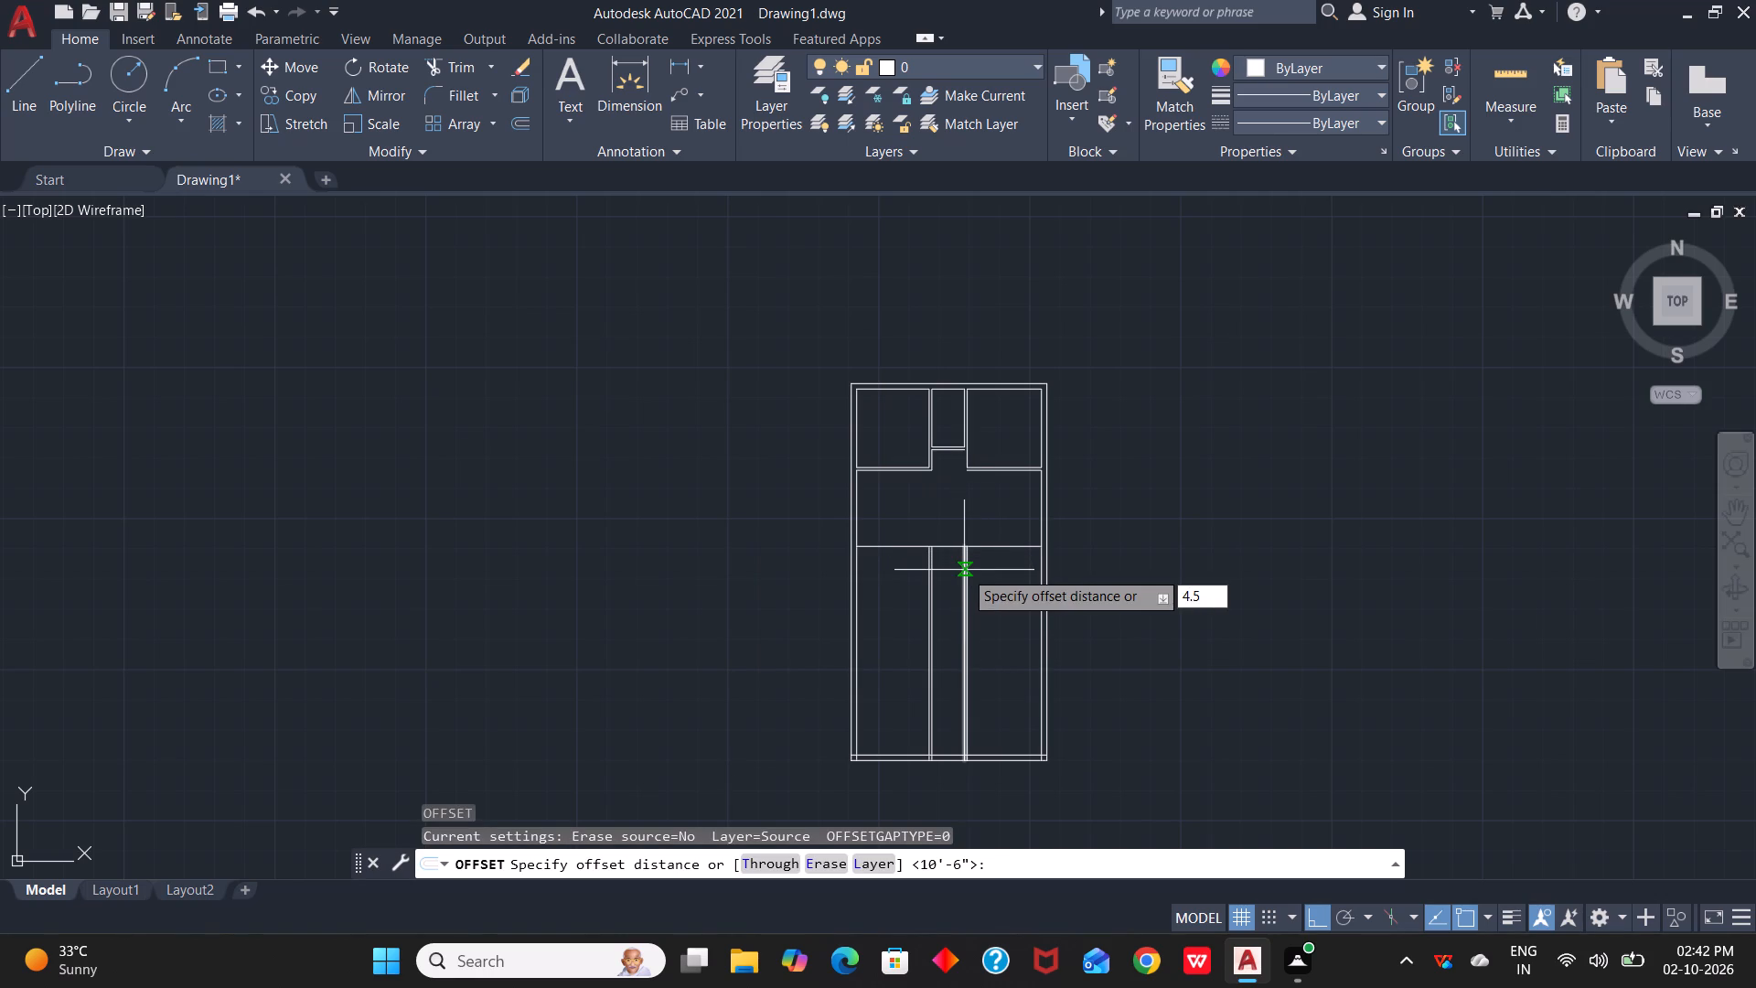
key("BackSpace")
type("\"")
key("space")
left_click(951, 549)
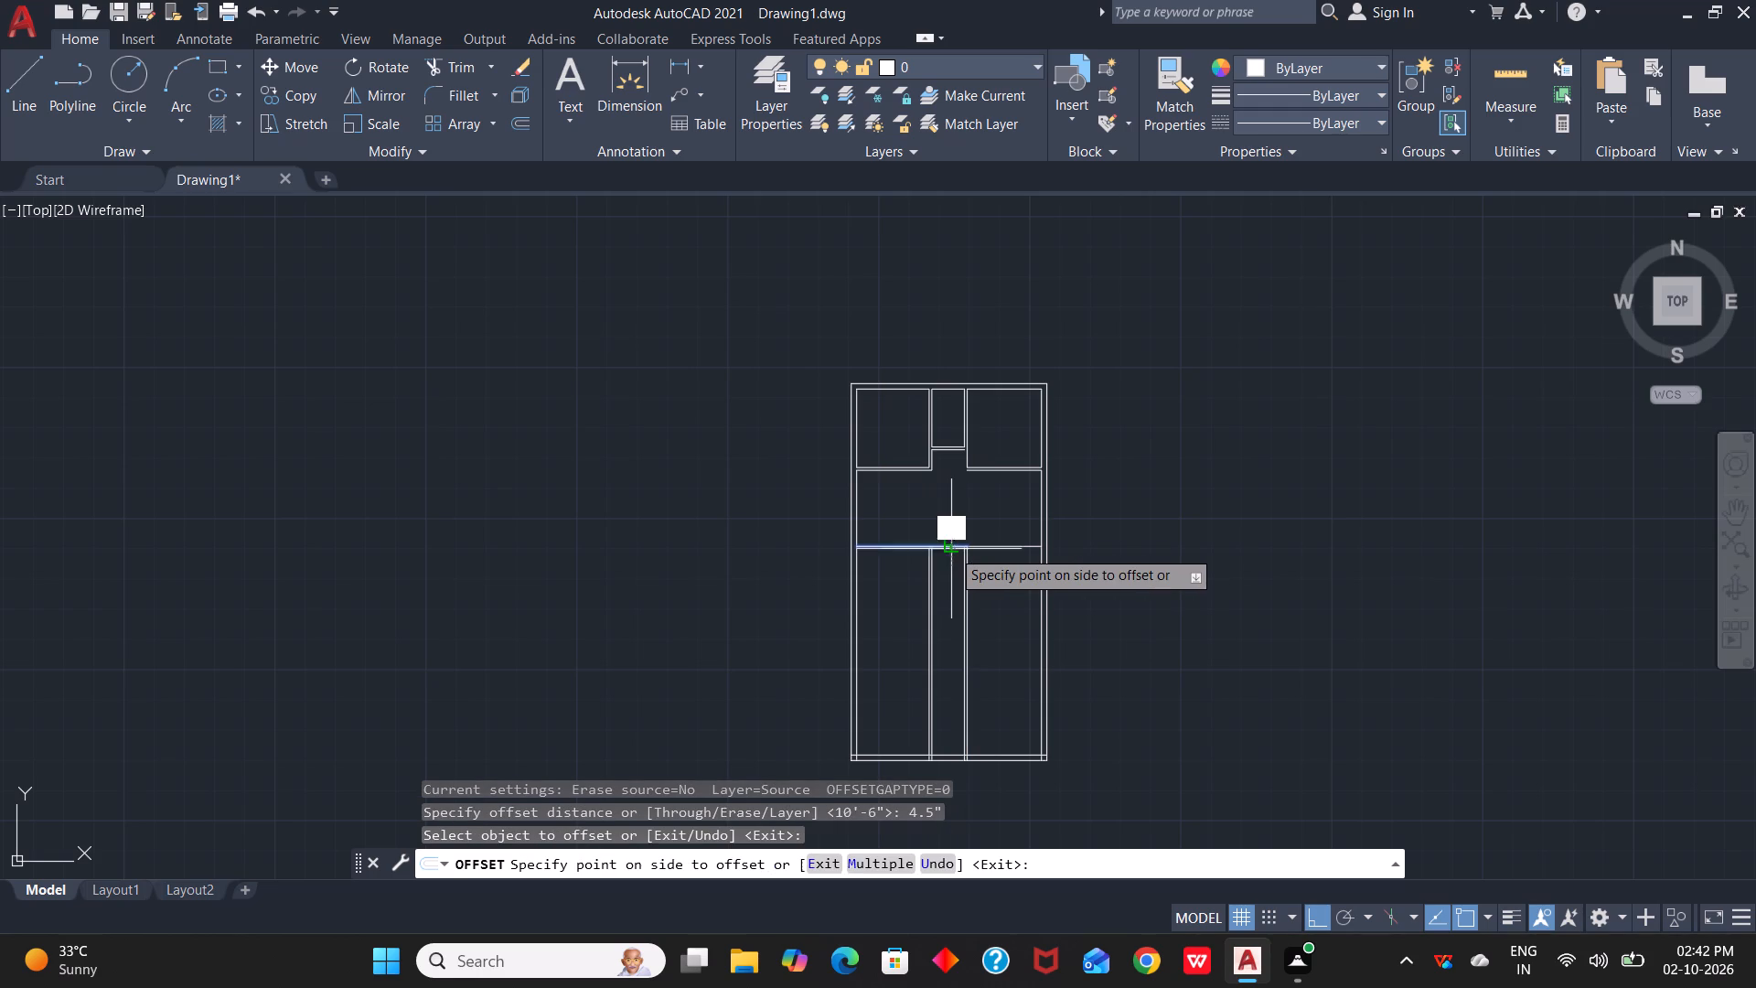
scroll(947, 576, "up", 3)
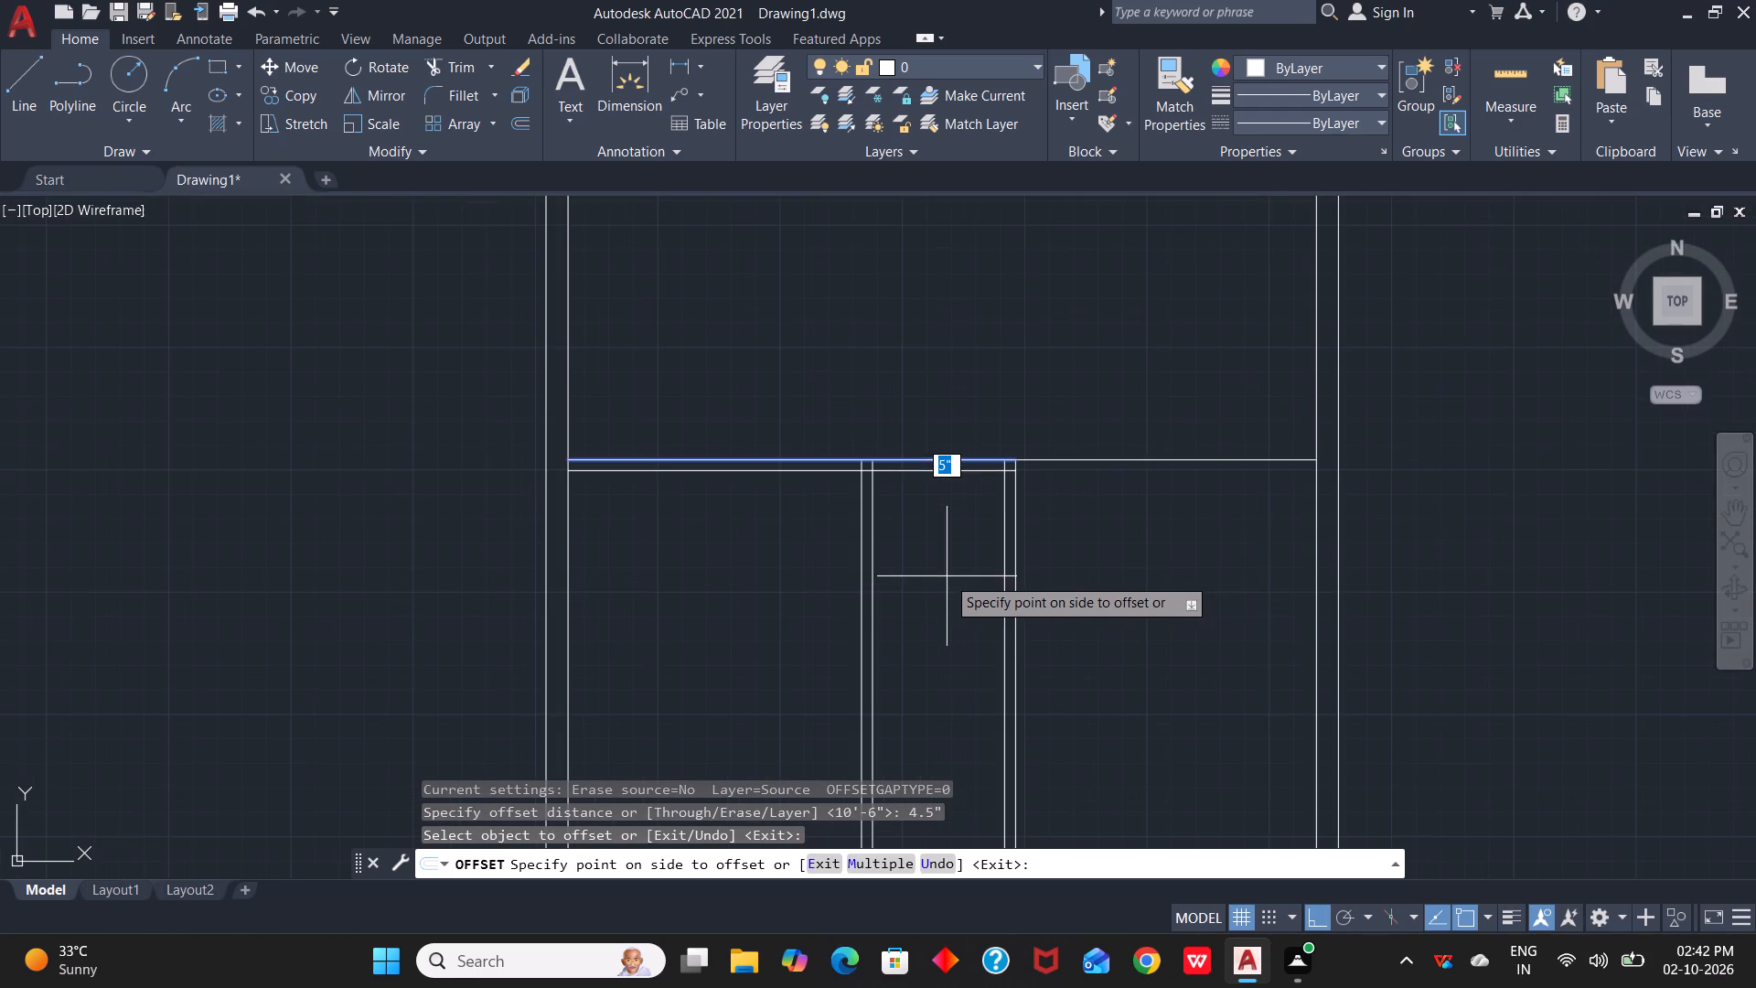
left_click(947, 576)
left_click(1099, 461)
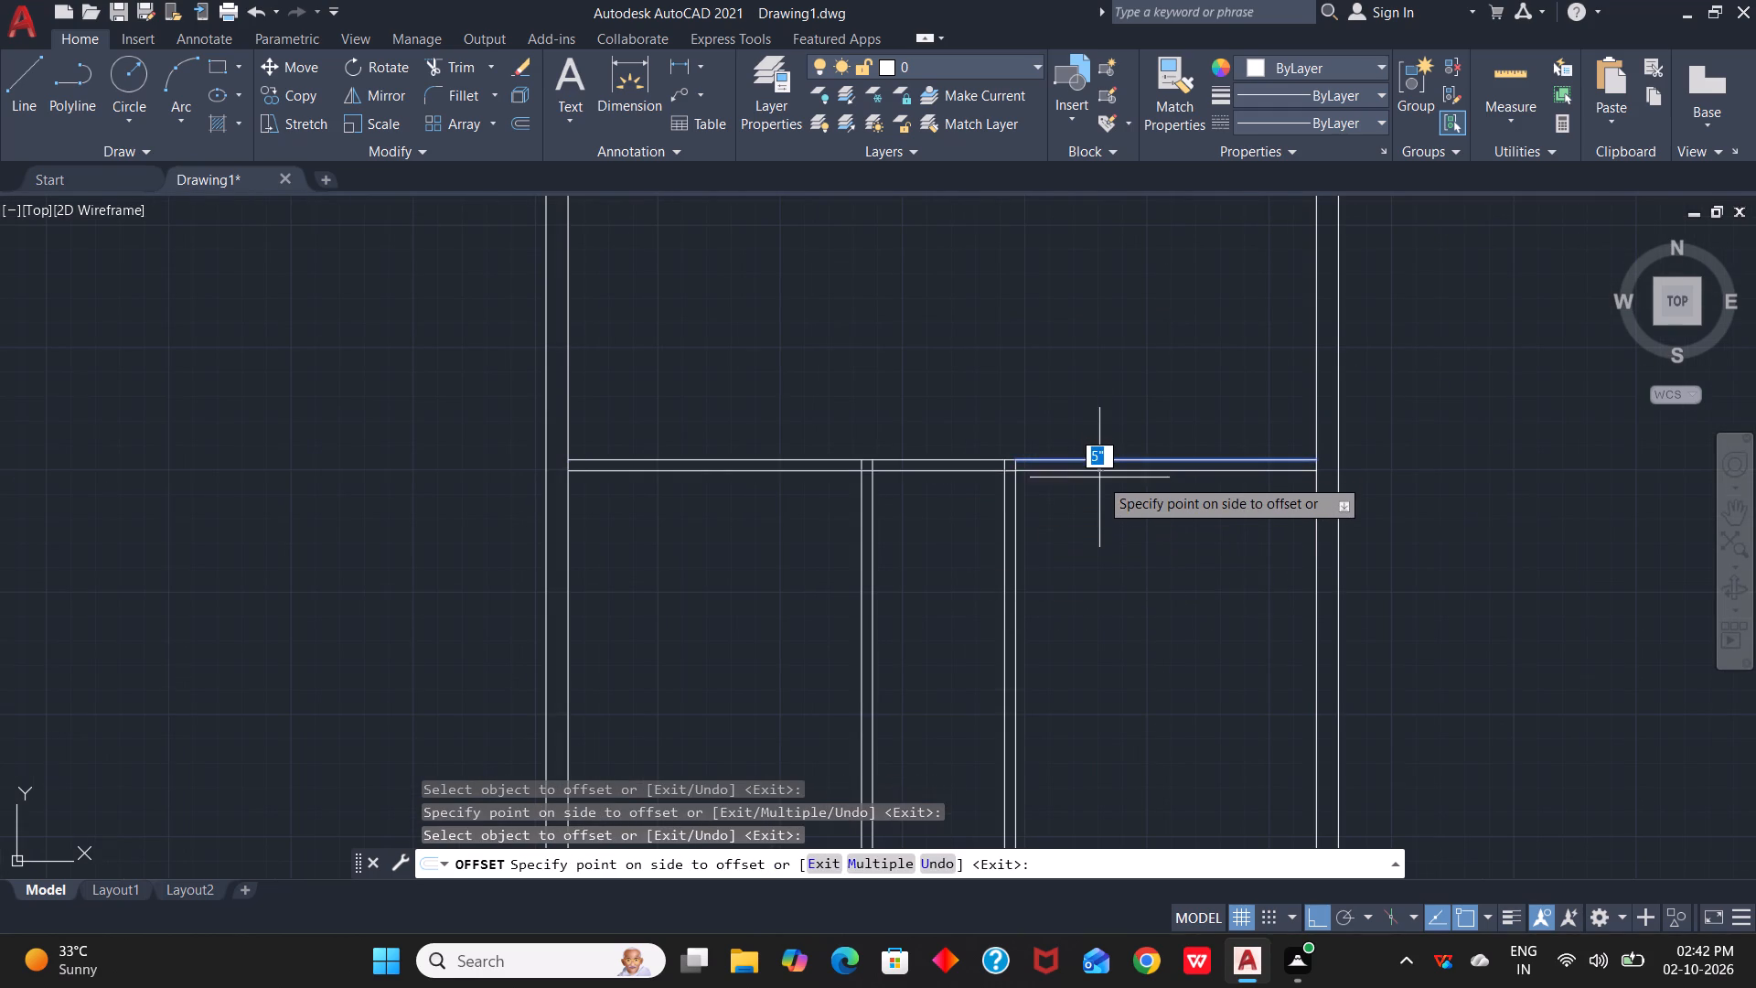
left_click(1099, 478)
scroll(1082, 523, "down", 1)
middle_click_drag(1082, 523, 1133, 629)
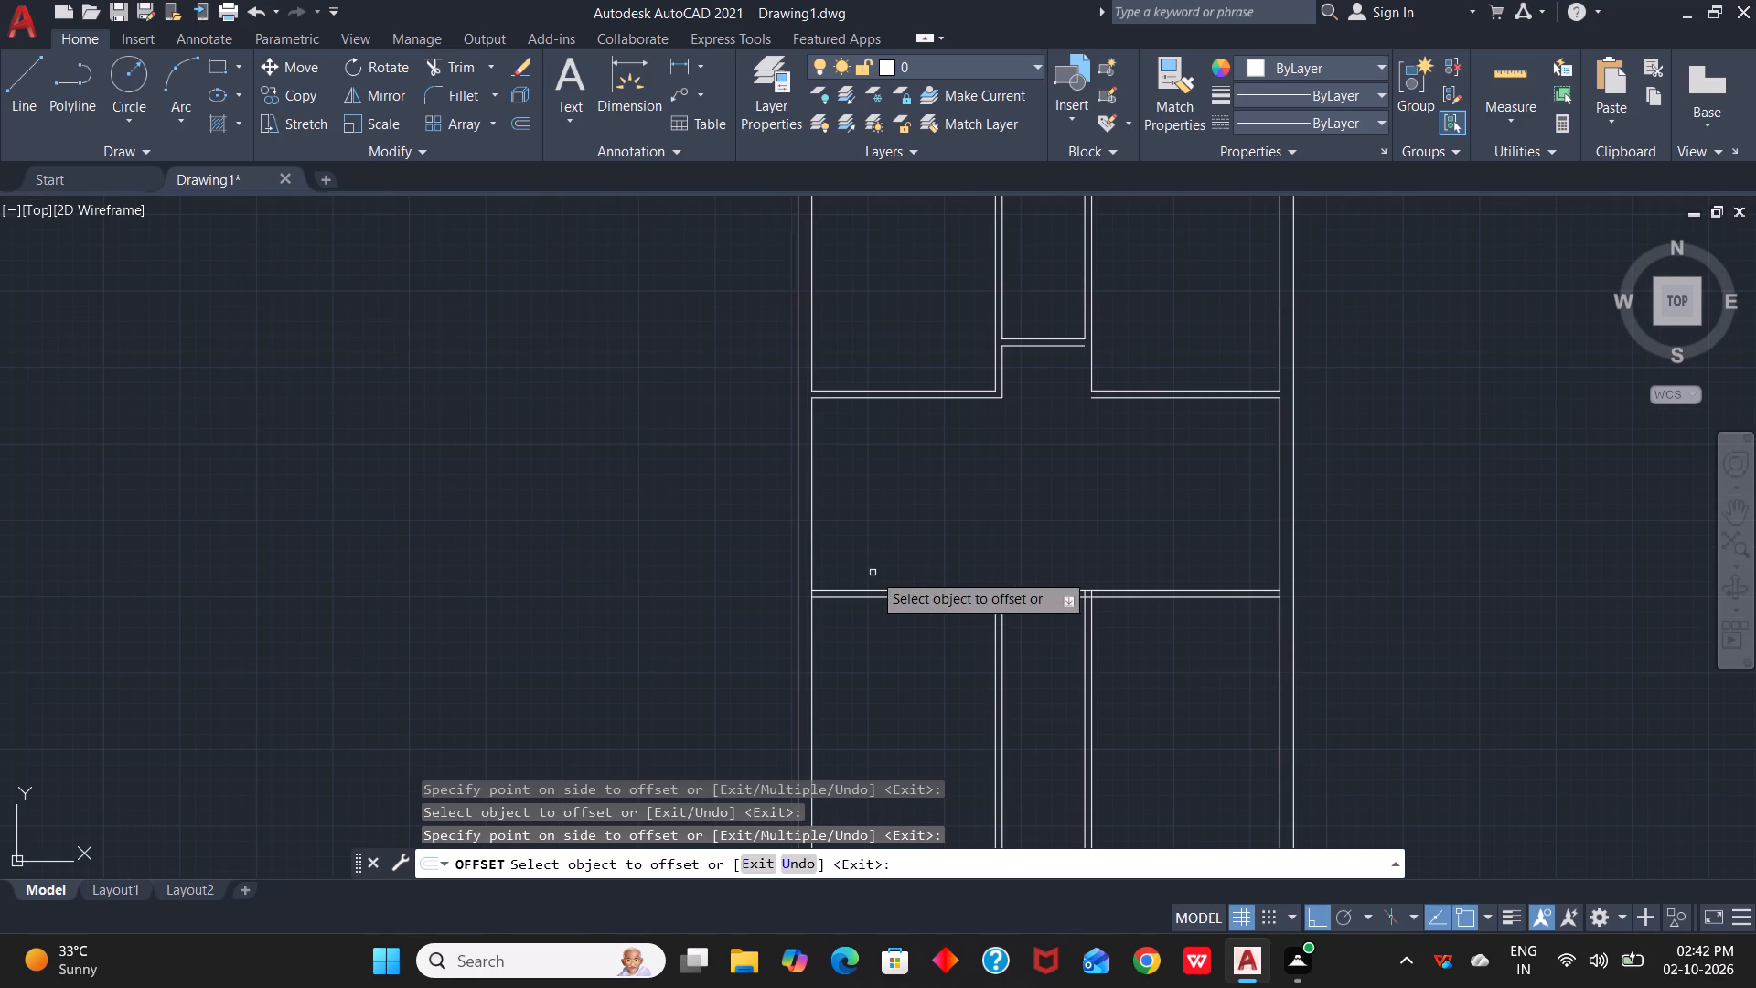
left_click(897, 596)
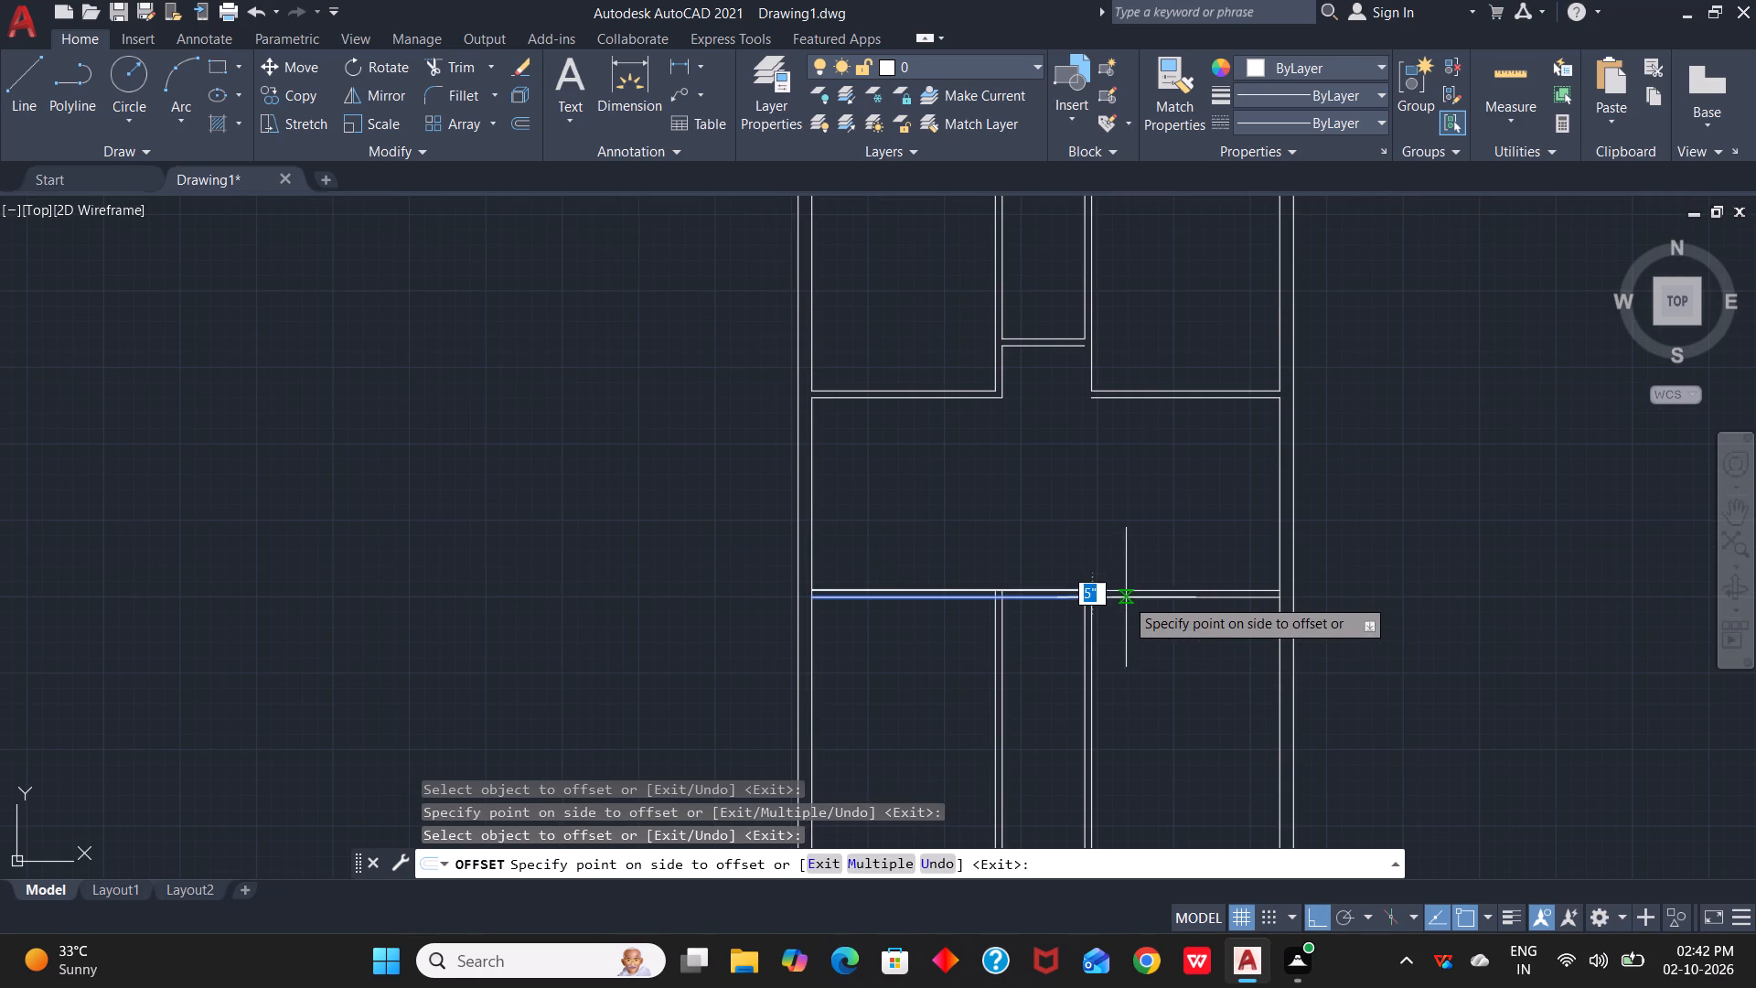
key("Escape")
Offset the inner line of the right outer wall 6'6" inward, across the wide middle space.
scroll(976, 626, "down", 1)
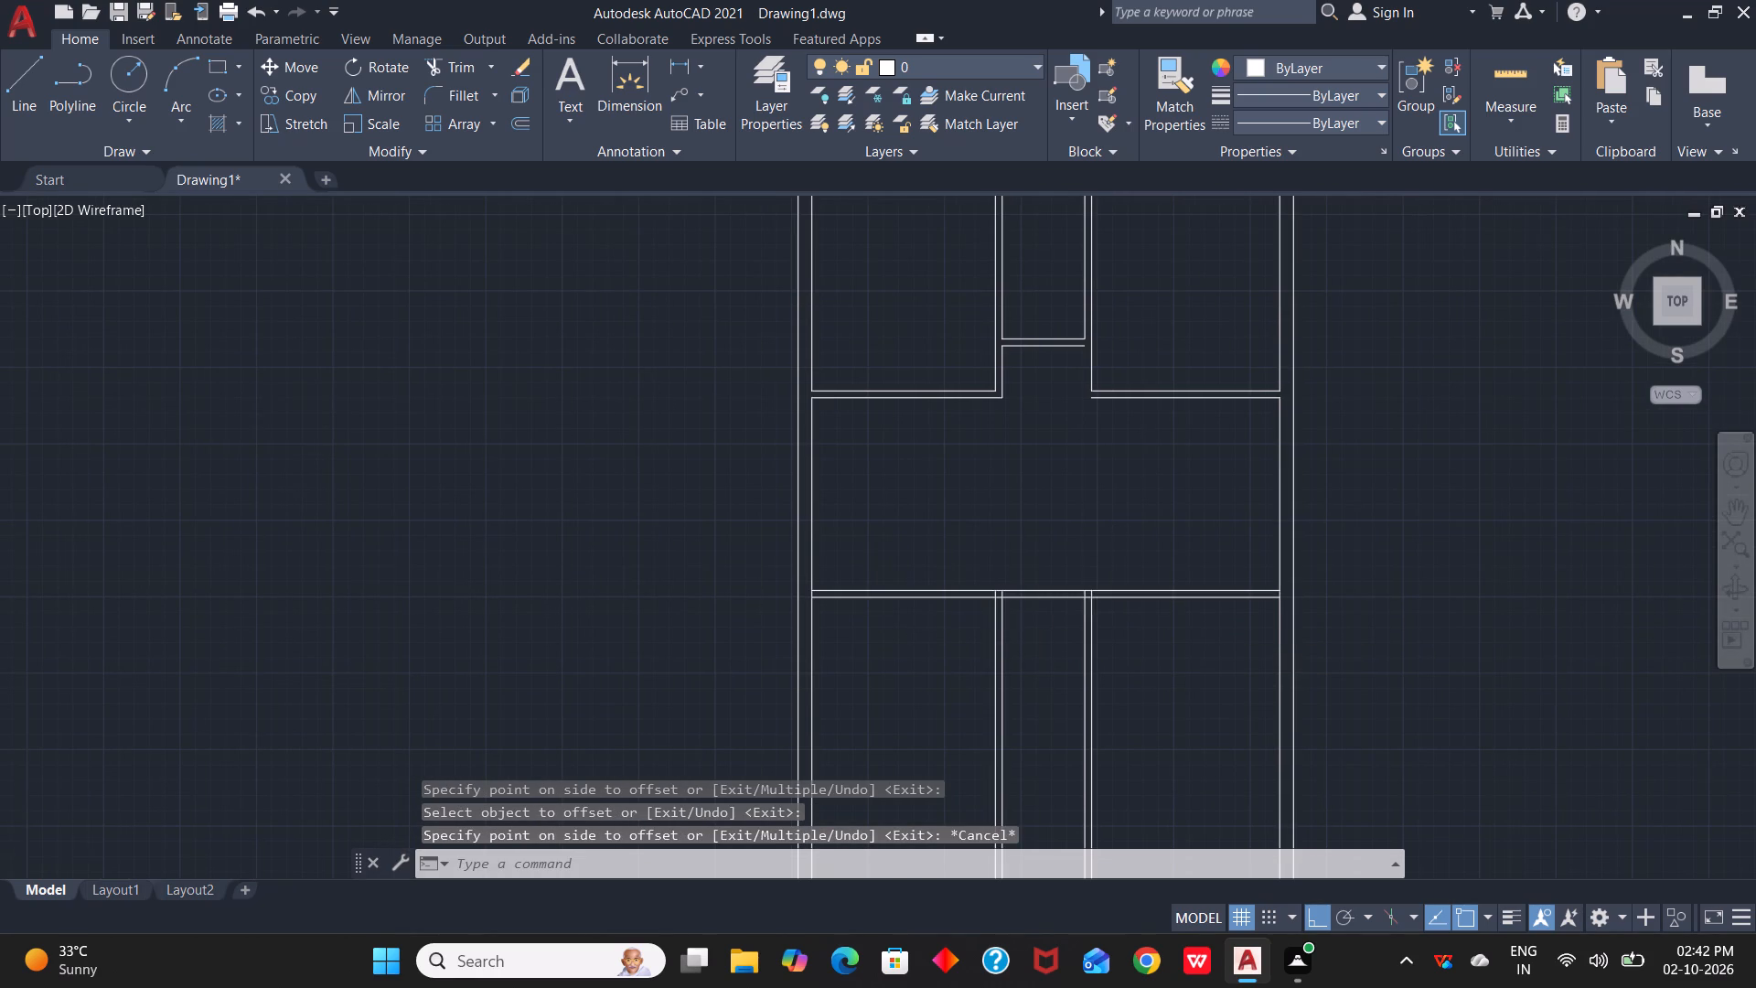
scroll(1005, 658, "up", 2)
scroll(1005, 658, "down", 2)
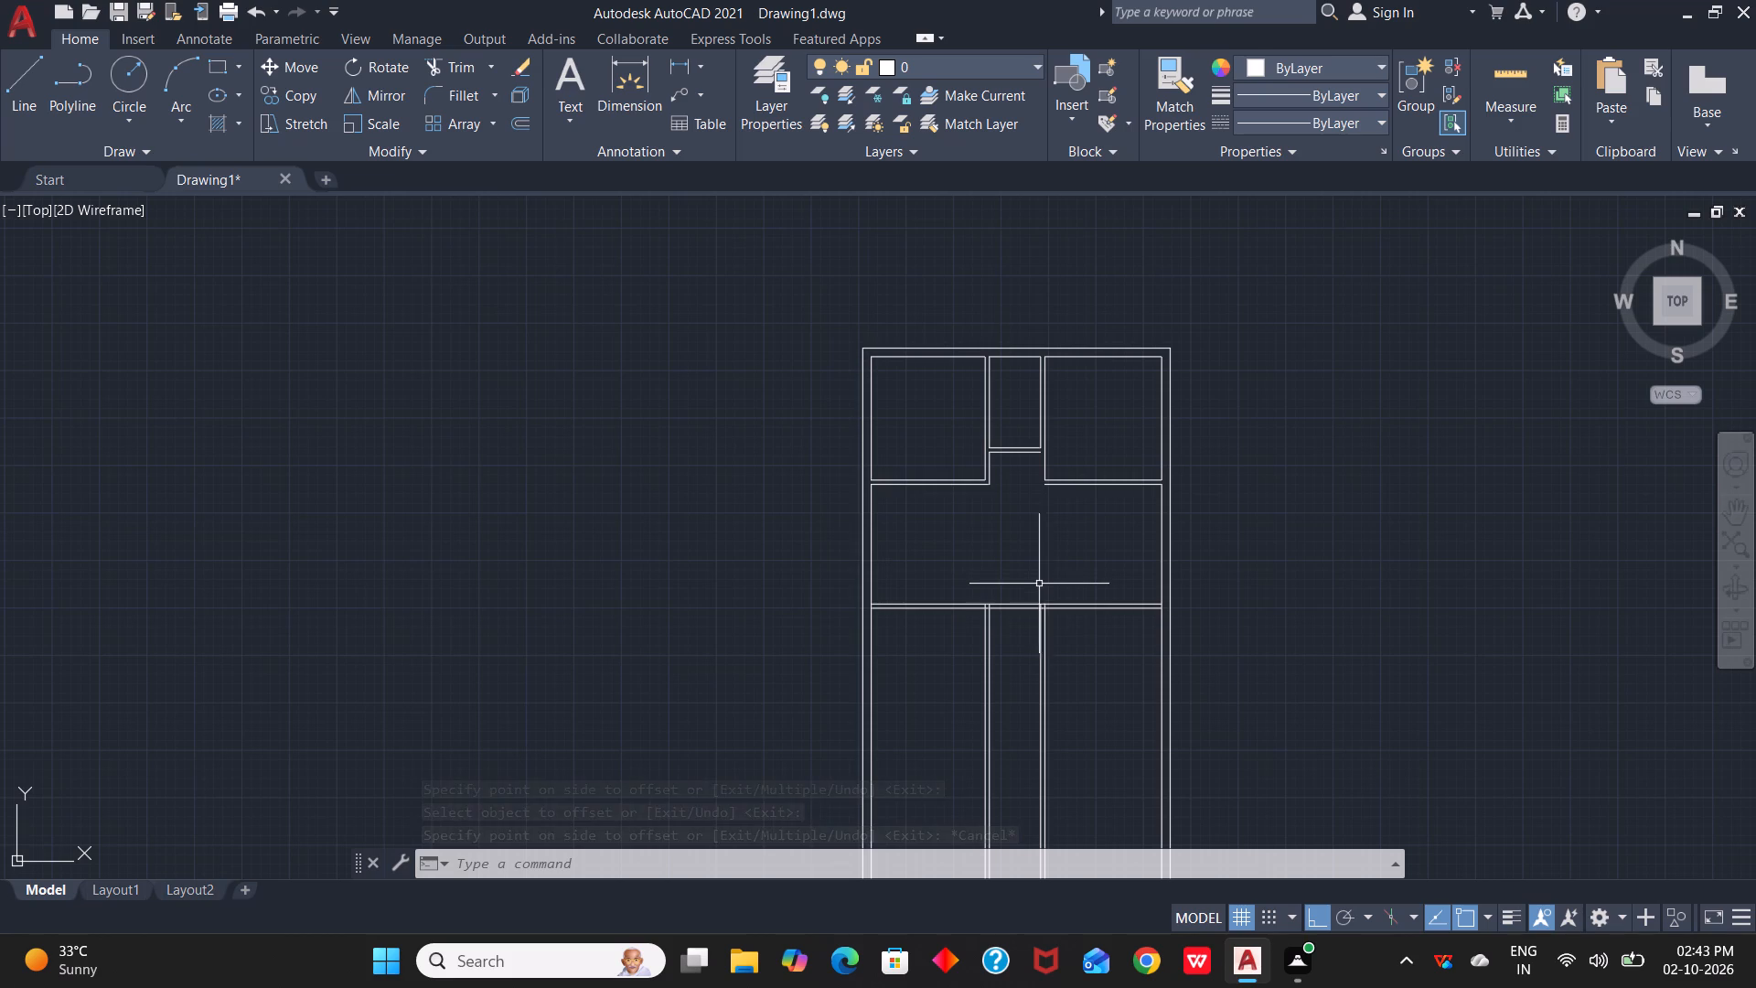
key("Escape")
key("Escape")
type("o")
key("space")
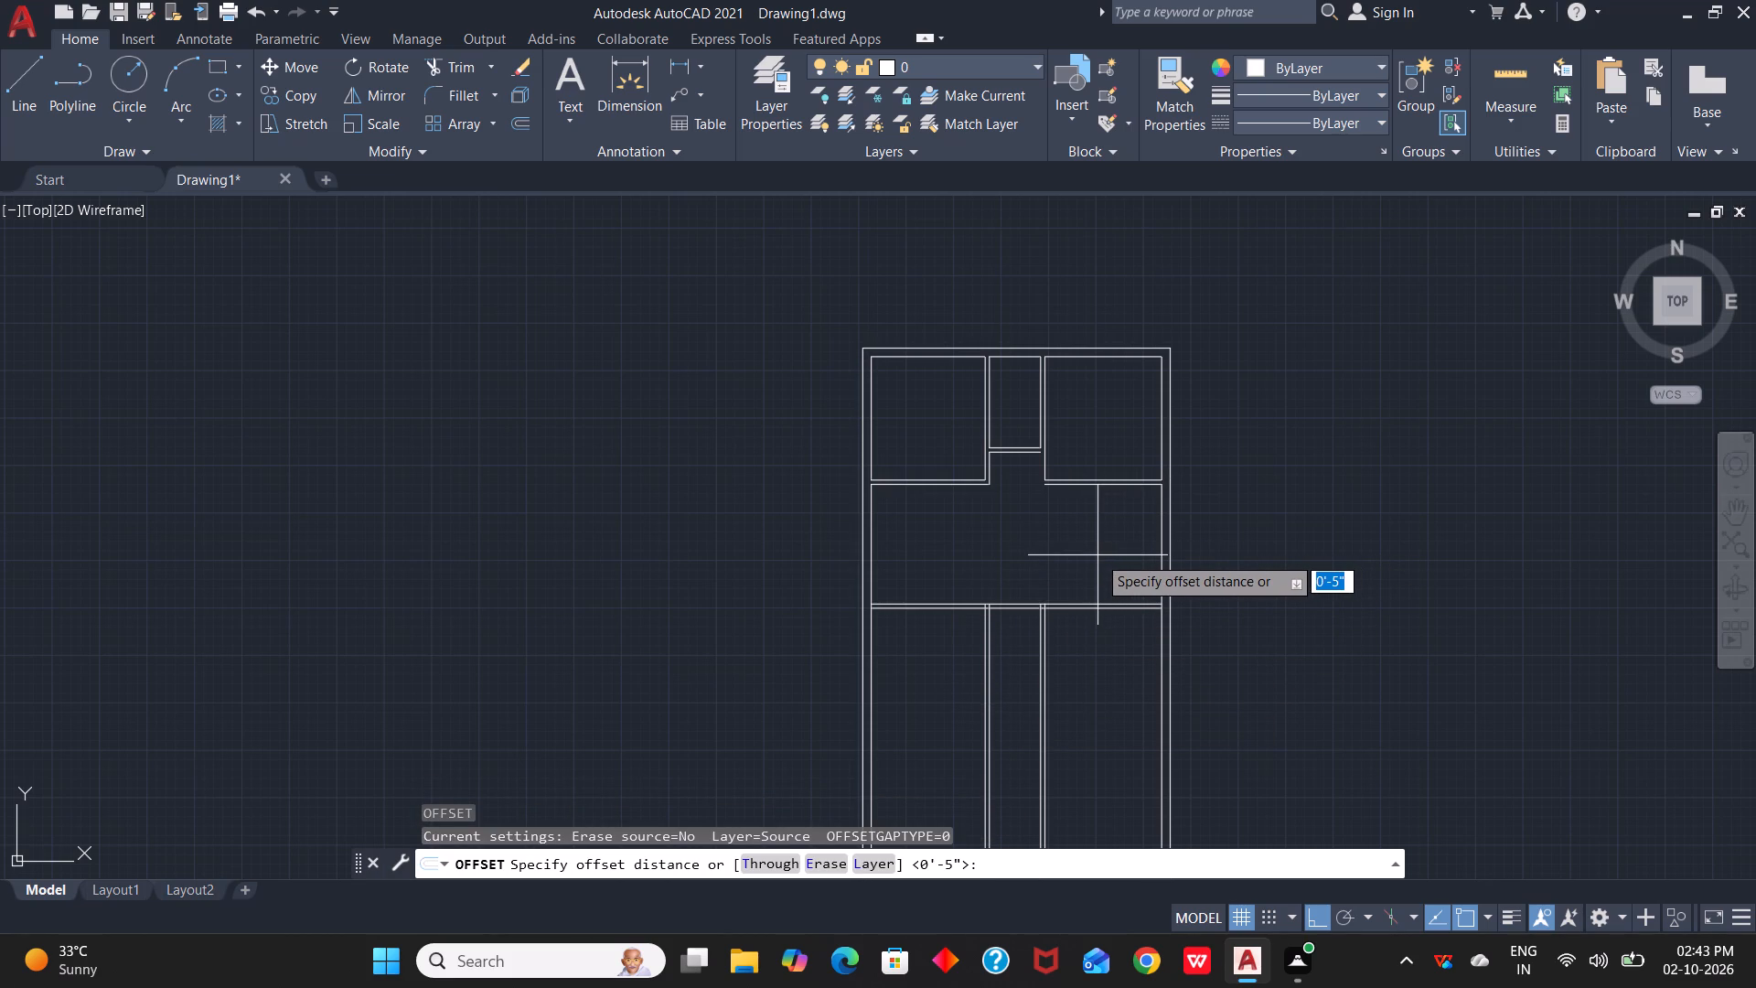
type("6'6\"")
key("Return")
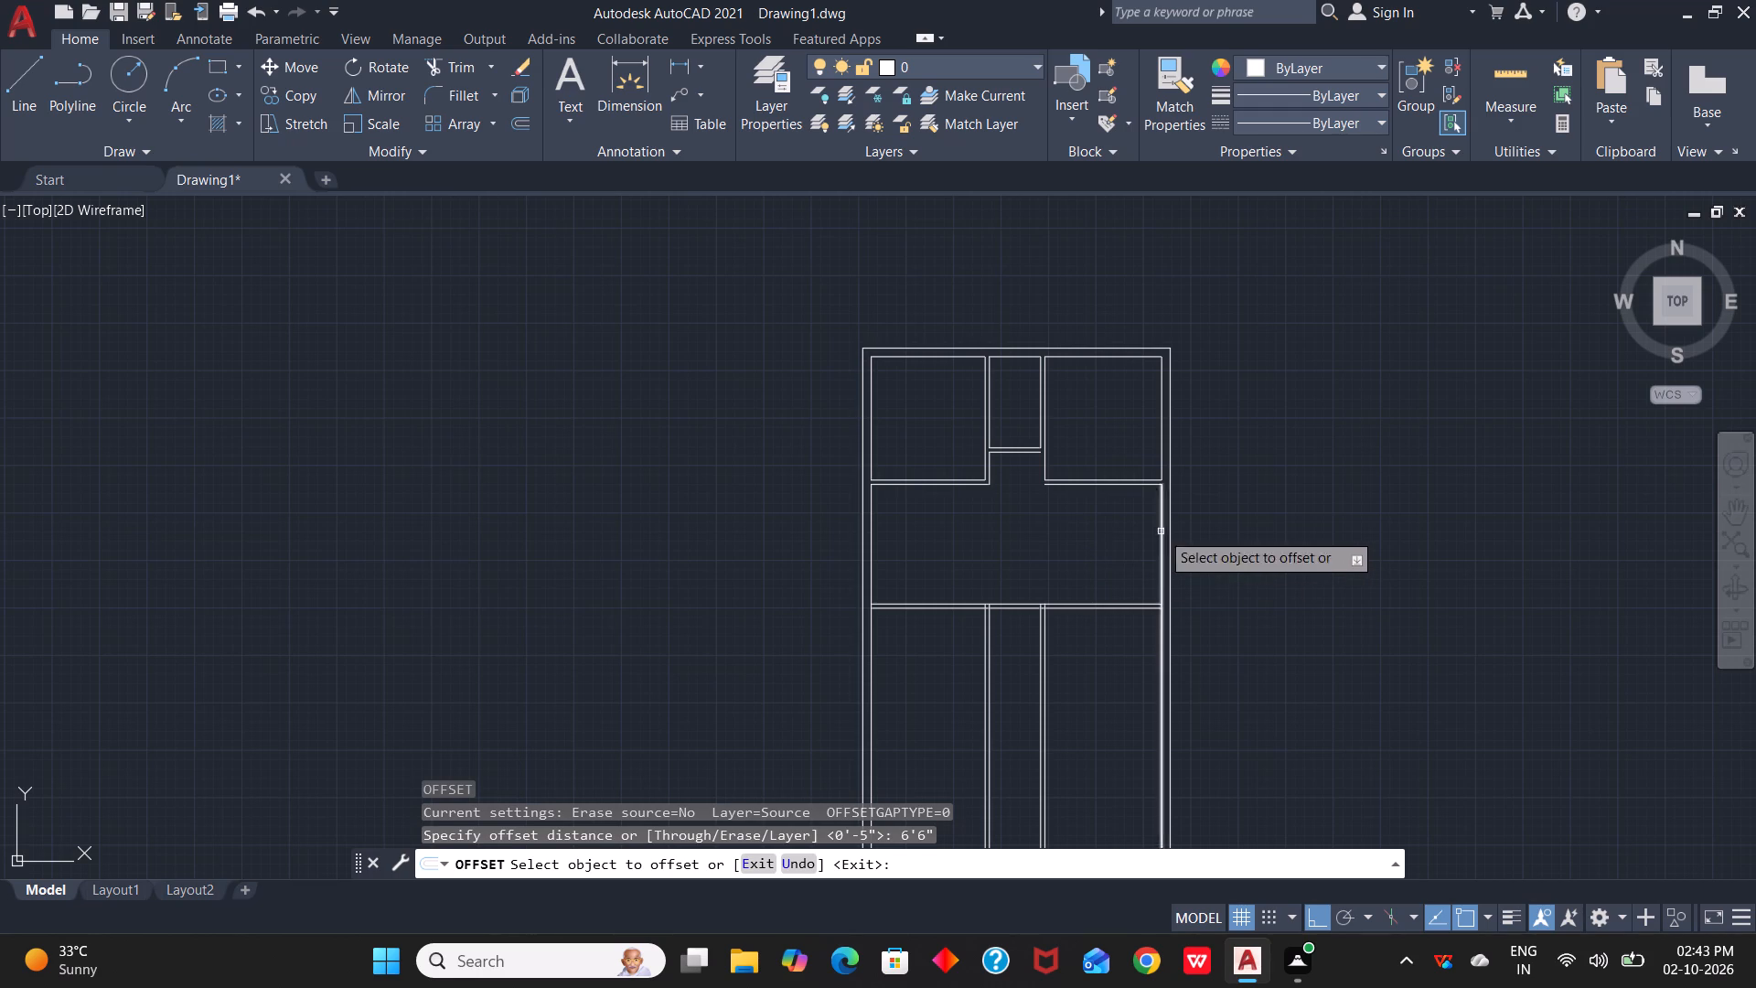
left_click(1161, 532)
left_click(1065, 553)
Offset the new vertical line 4.5" to the left to give the partition its thickness.
left_click(1087, 557)
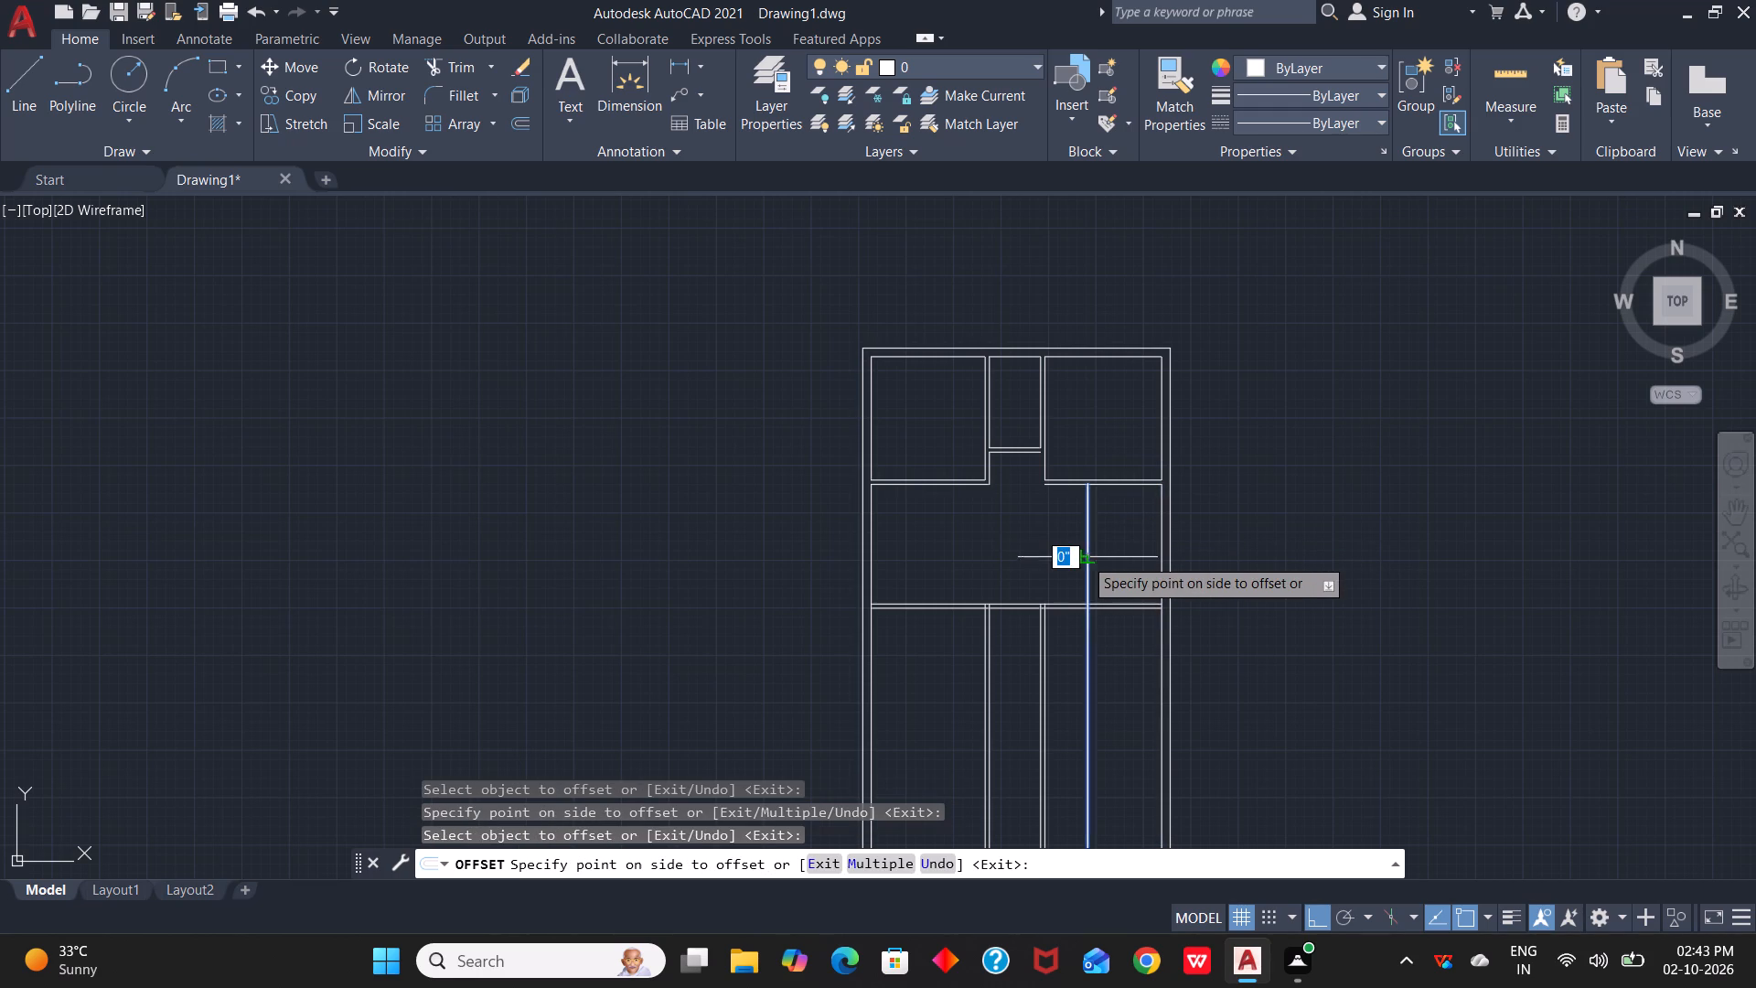
type("4.5\"")
key("Return")
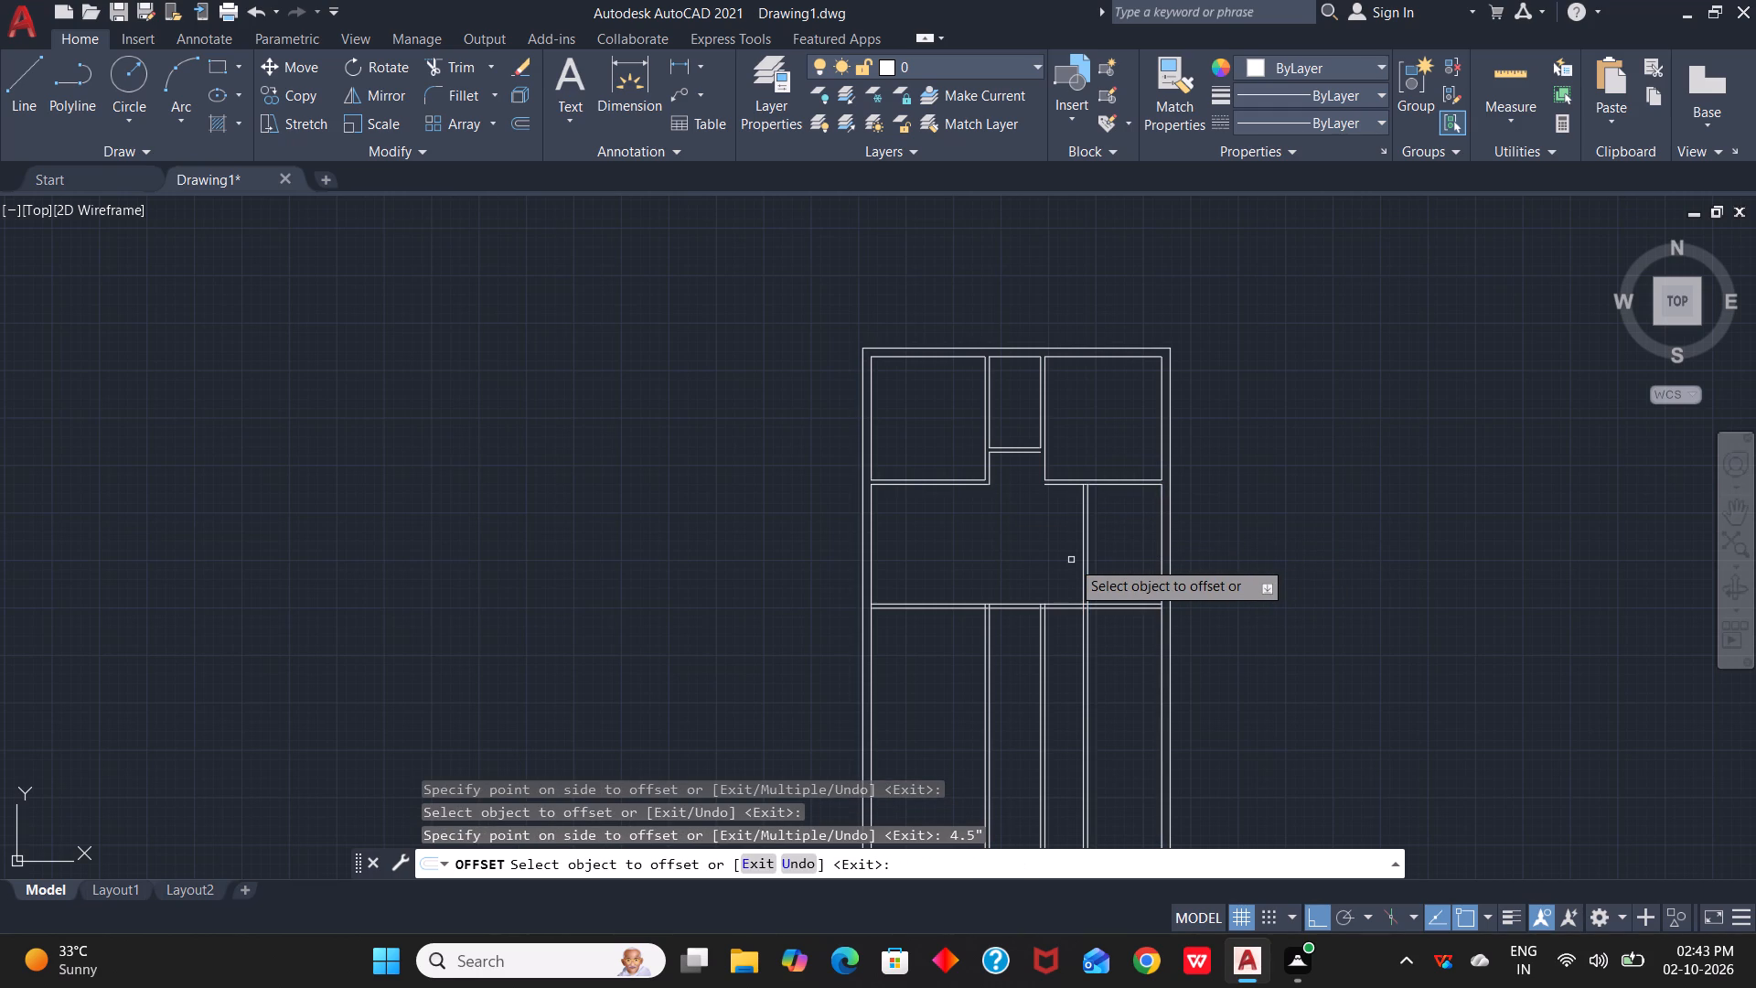
type("tr")
key("space")
key("Escape")
key("Escape")
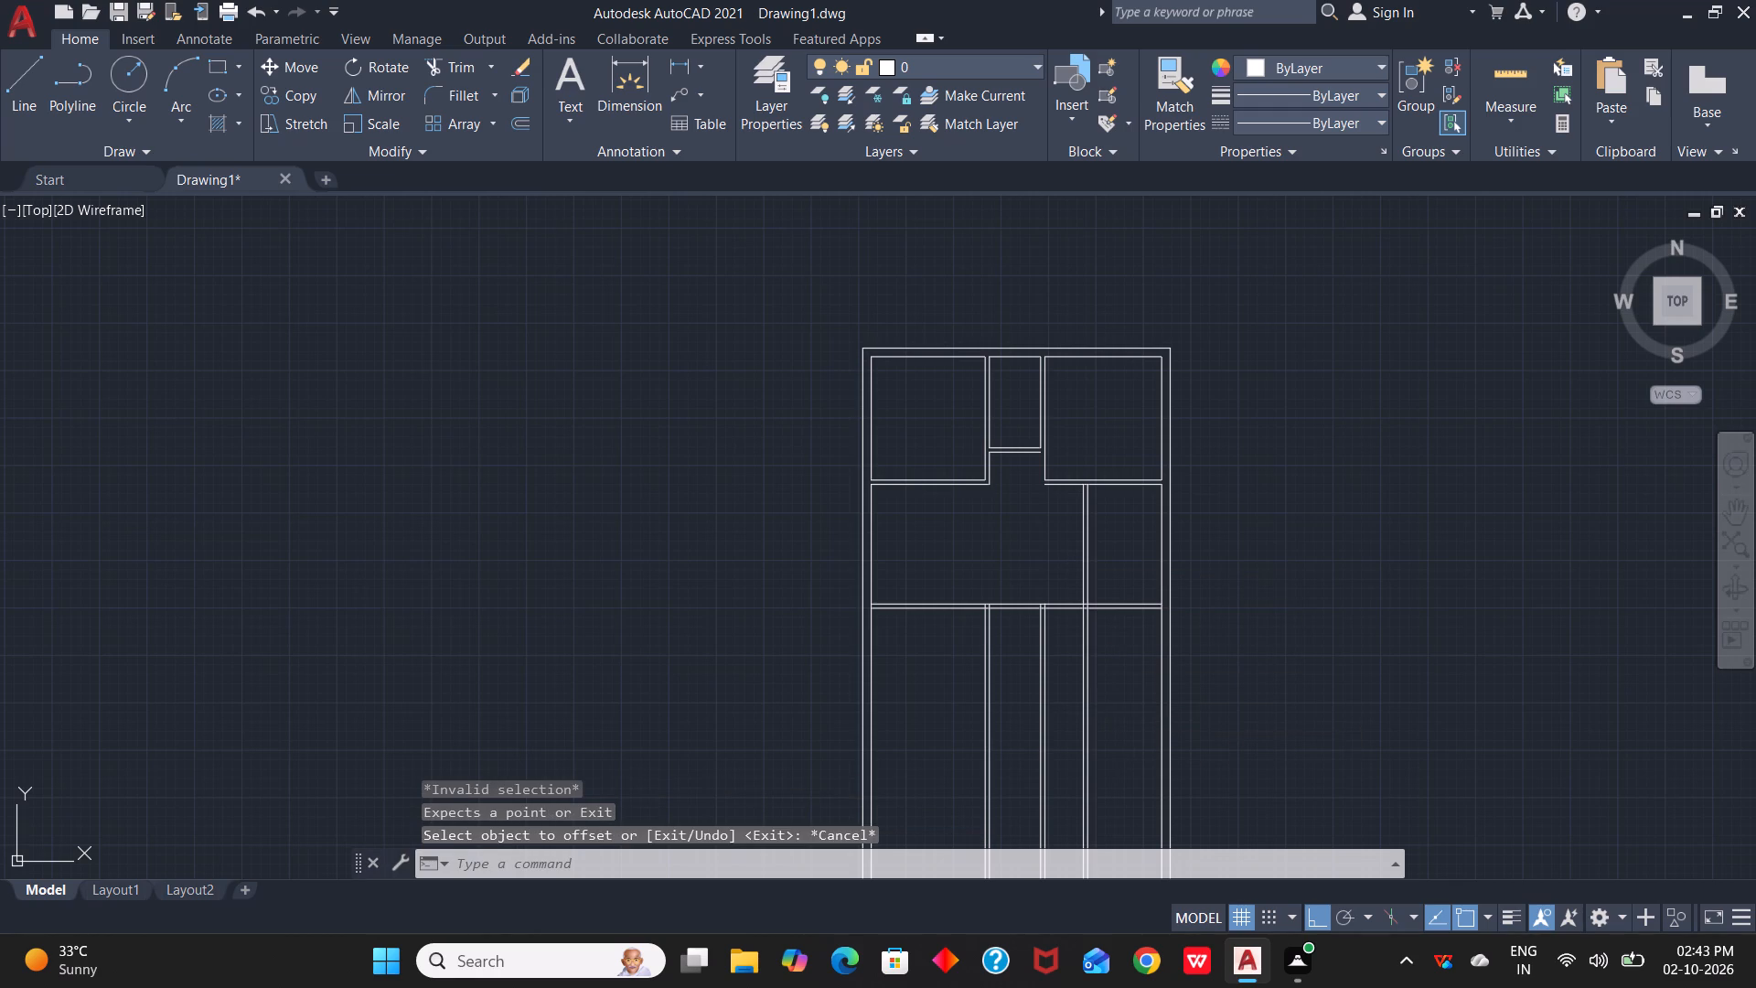
Trim both lines of the new vertical partition below the full-width horizontal partition.
type("tr")
key("space")
left_click_drag(1120, 708, 1090, 731)
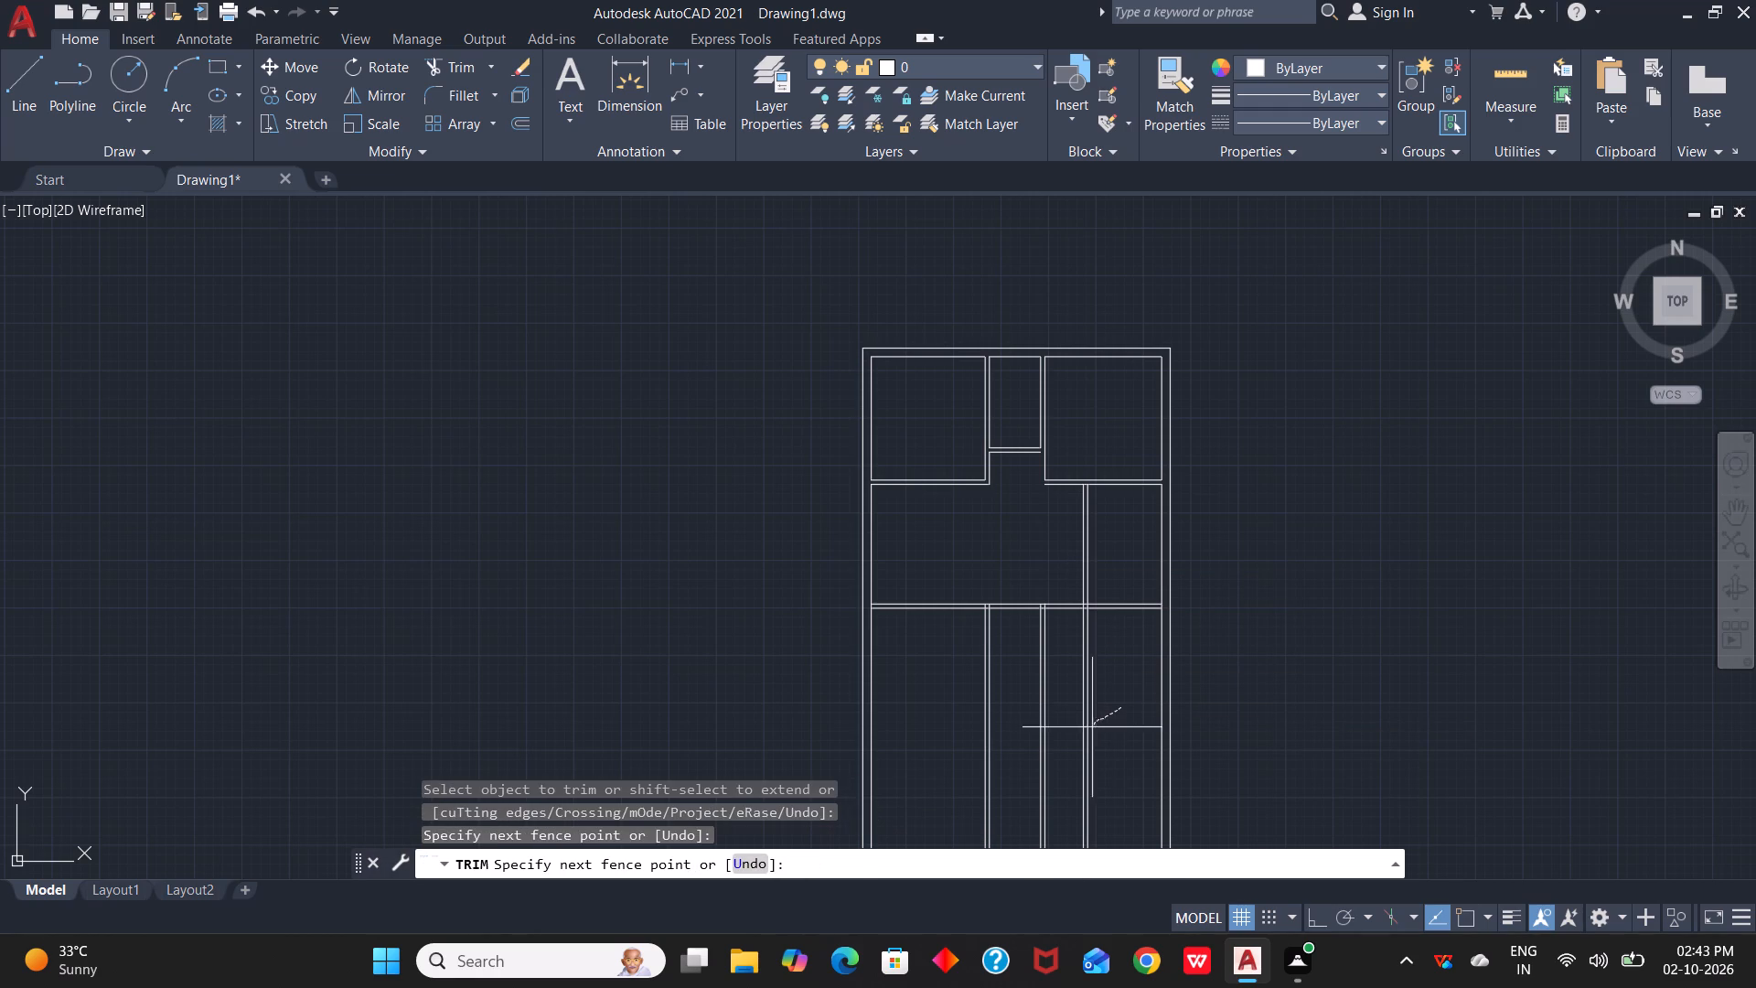
left_click_drag(1090, 731, 1071, 752)
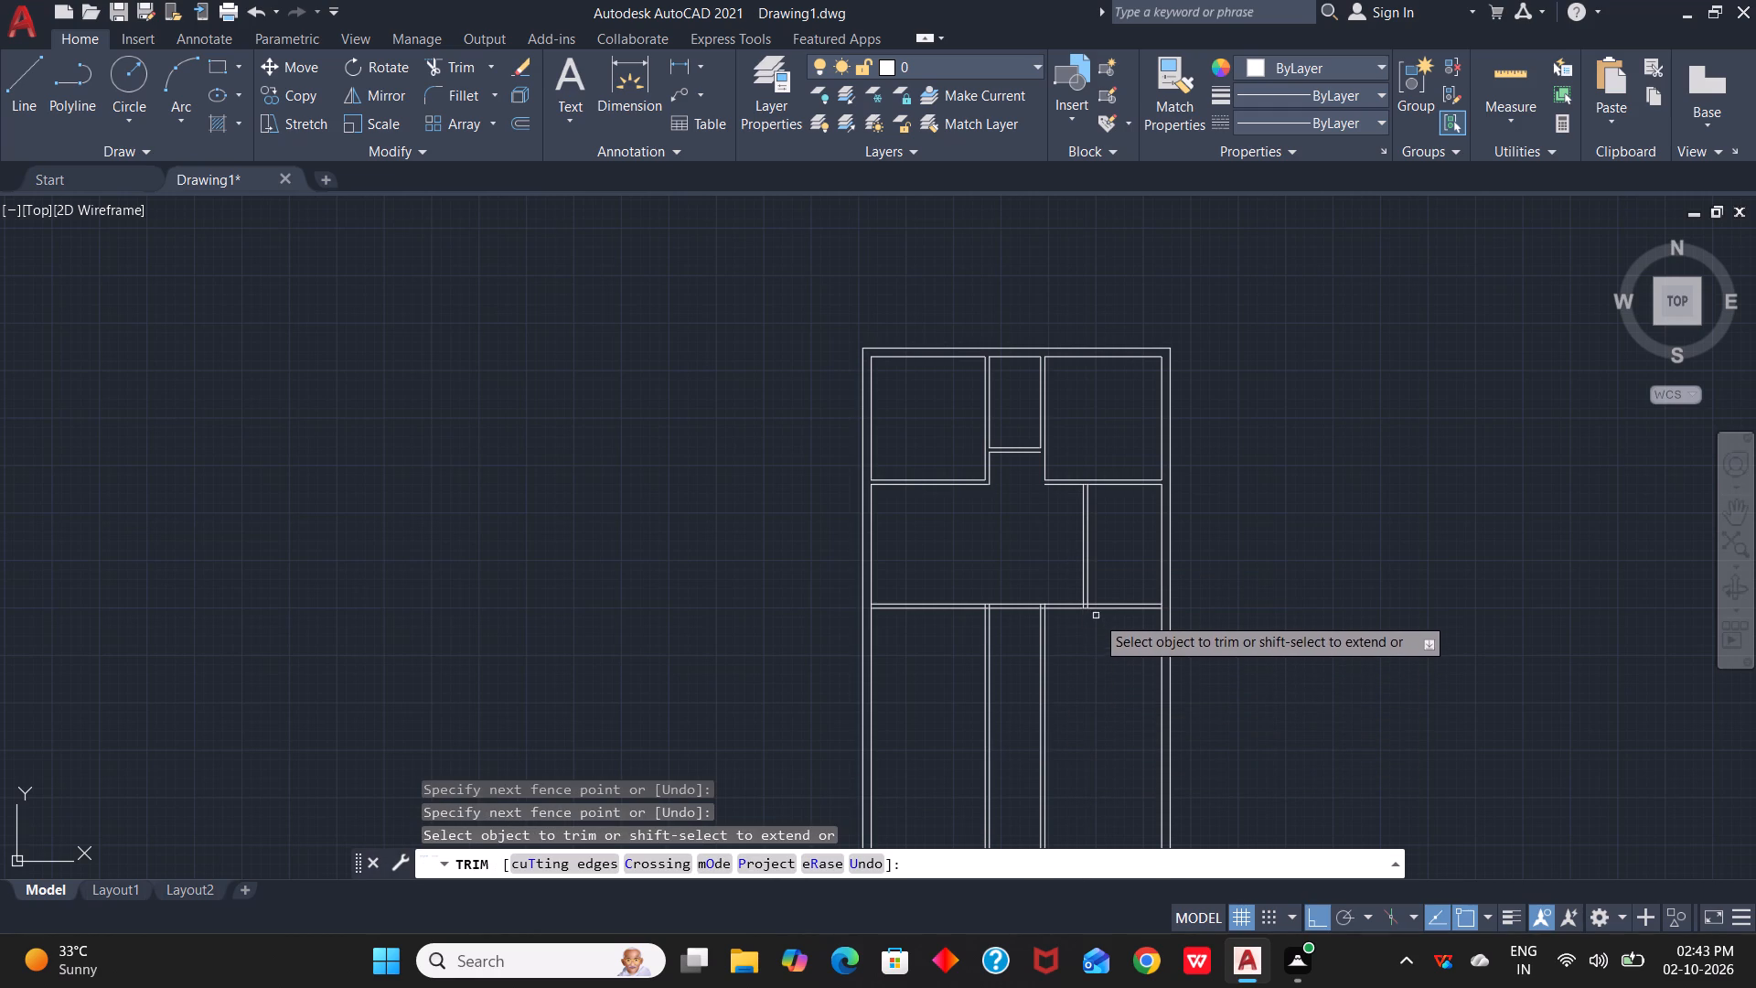
Trim the left vertical partition's line ends inside the thickness of the full-width horizontal partition.
middle_click_drag(1096, 616, 1111, 725)
scroll(1111, 725, "up", 3)
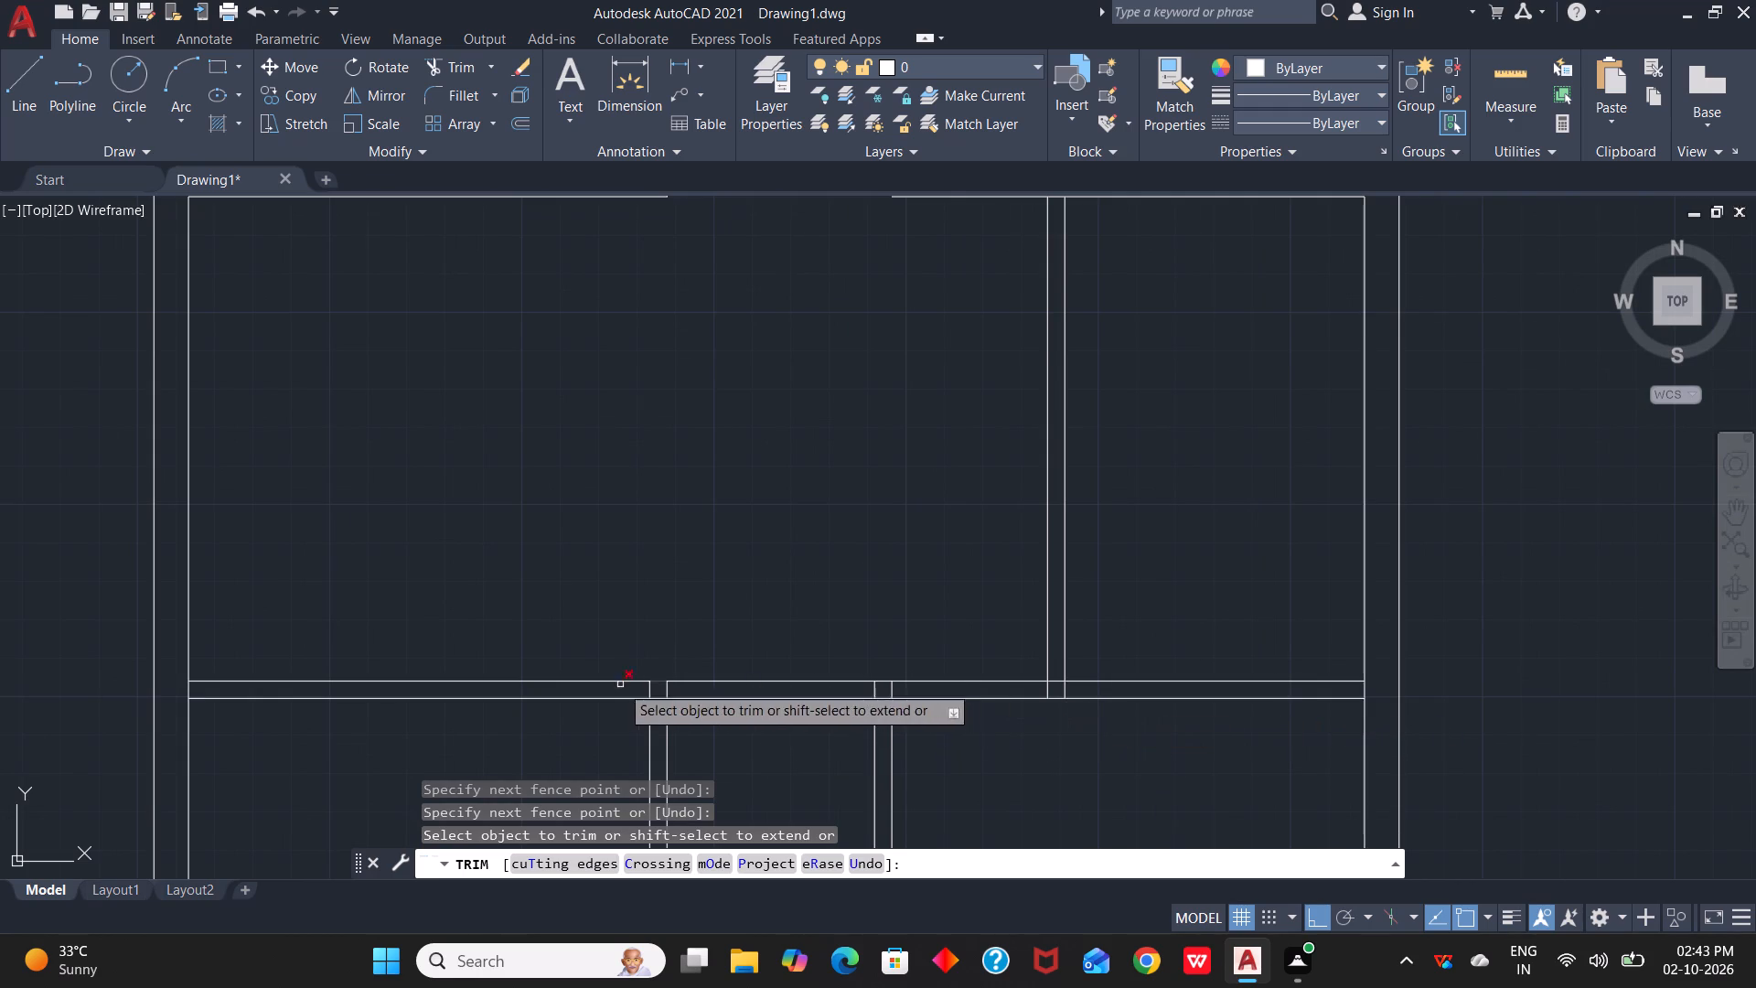
scroll(647, 690, "up", 4)
left_click_drag(562, 690, 594, 690)
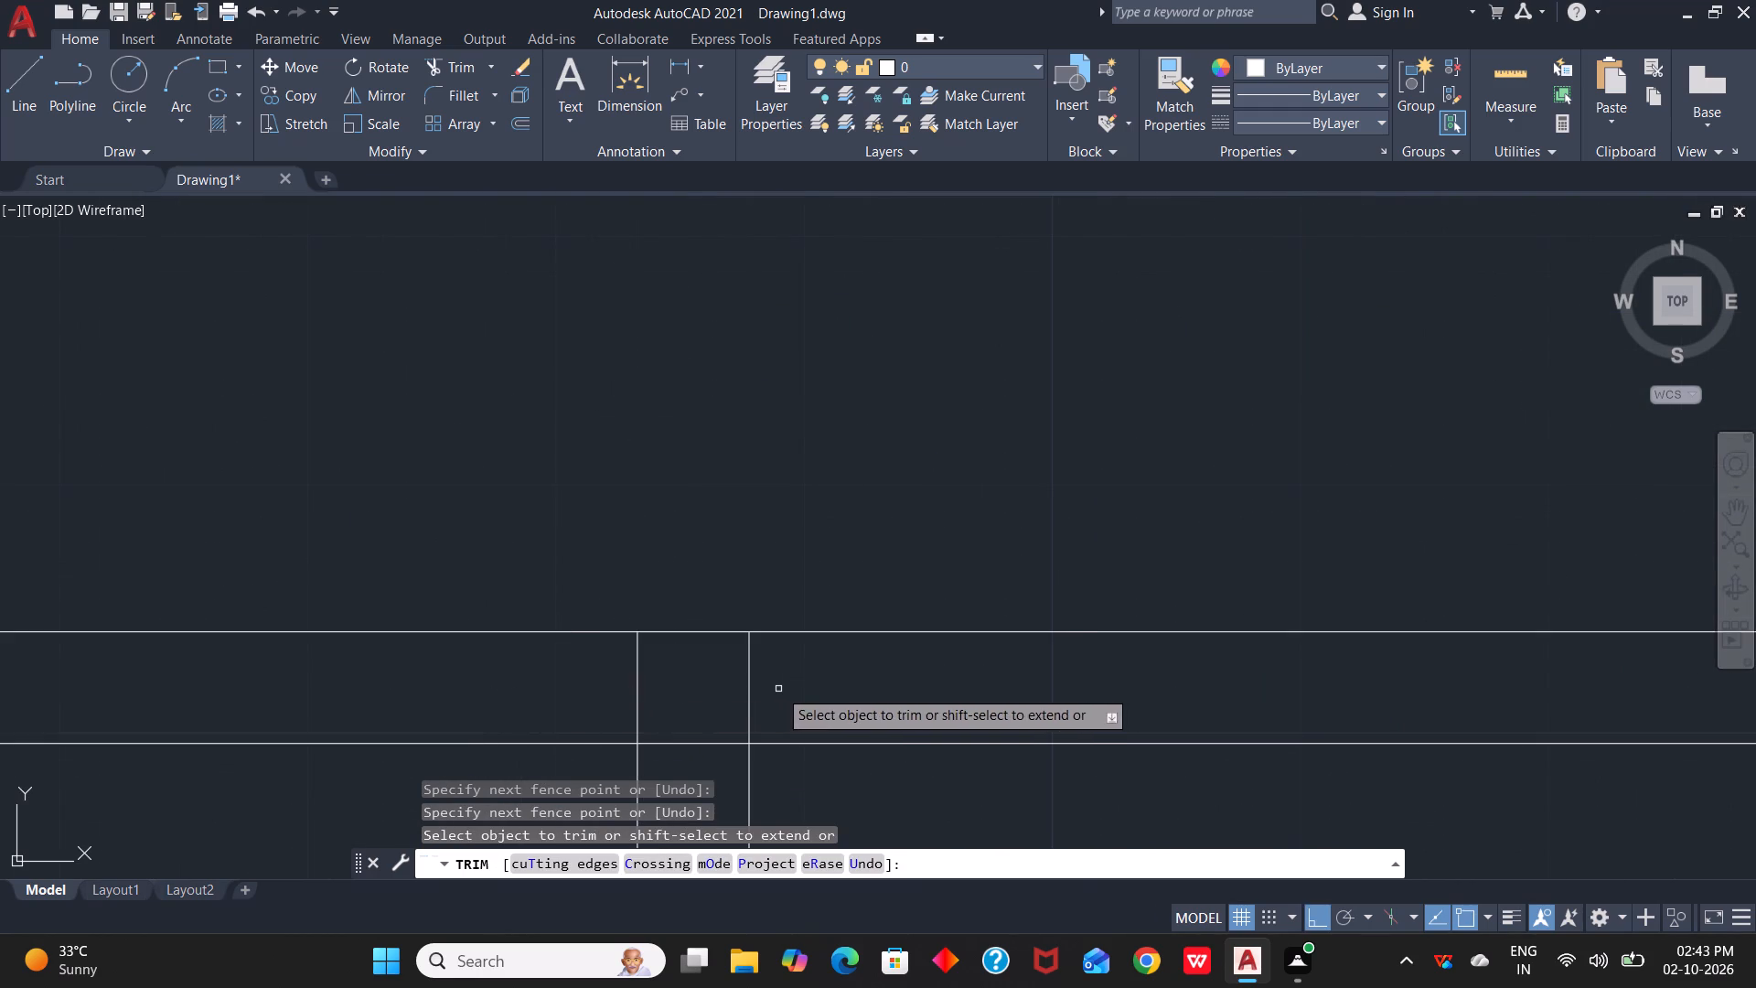
key("Escape")
key("Escape")
type("tr")
key("space")
left_click(598, 684)
left_click(803, 690)
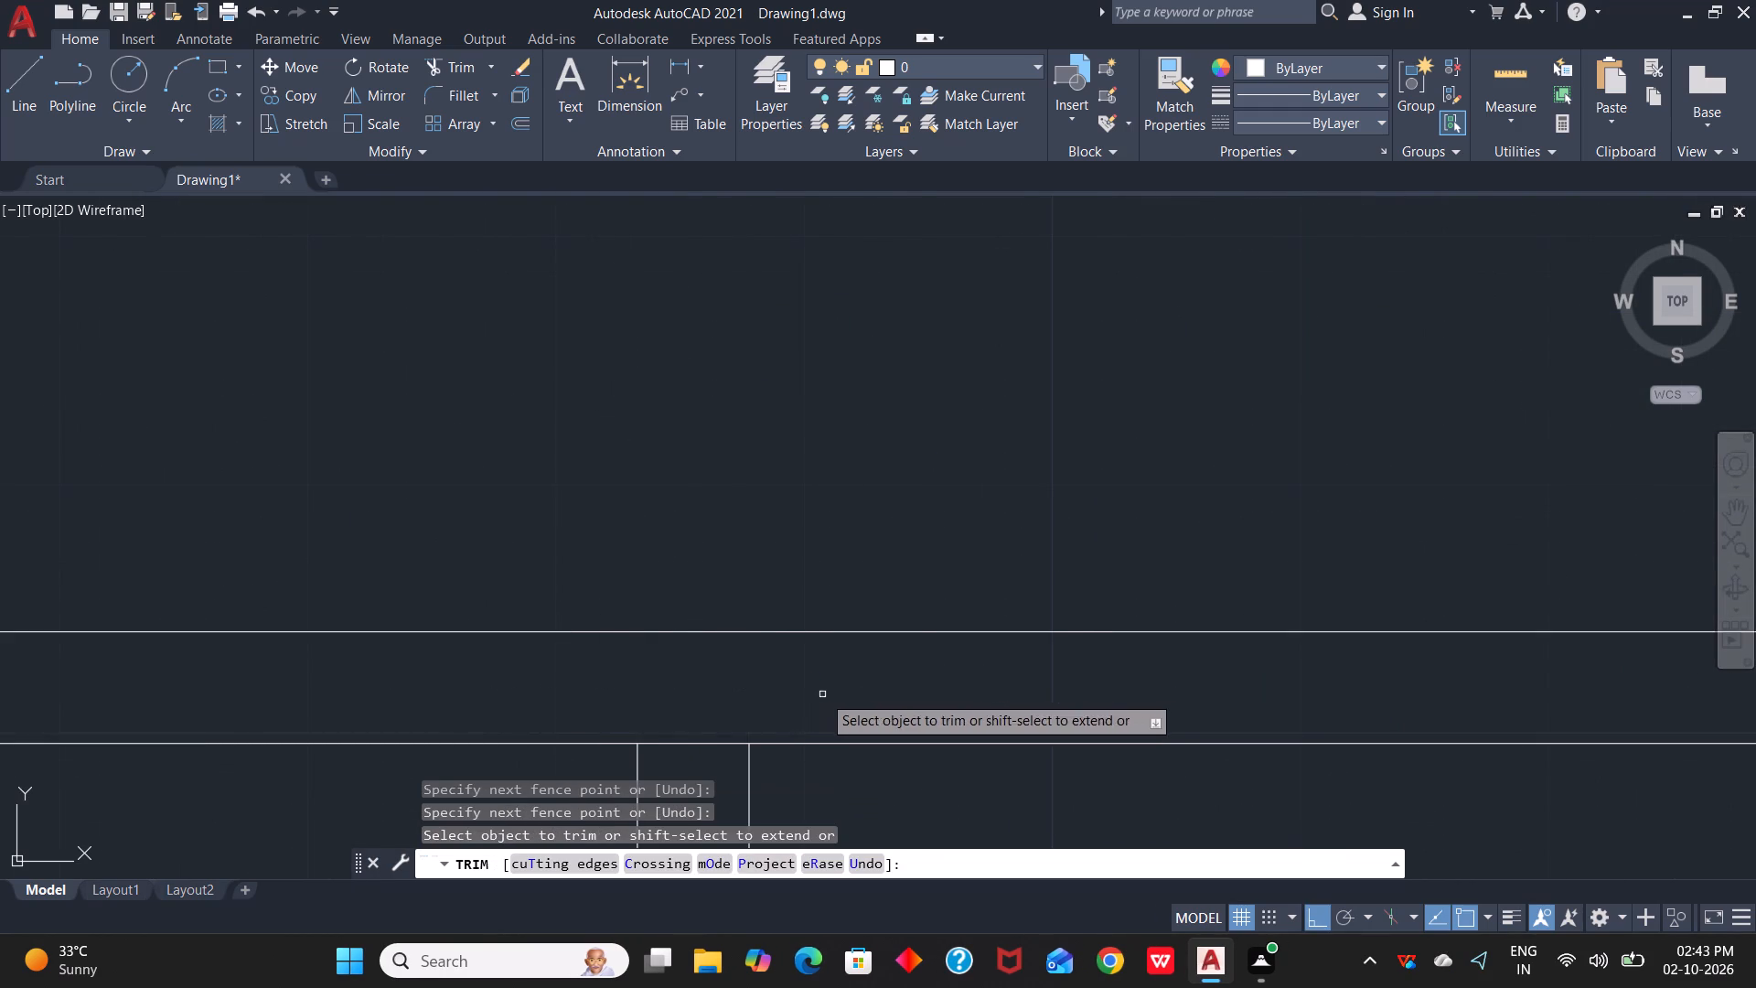
scroll(958, 695, "down", 2)
middle_click_drag(1014, 685, 494, 683)
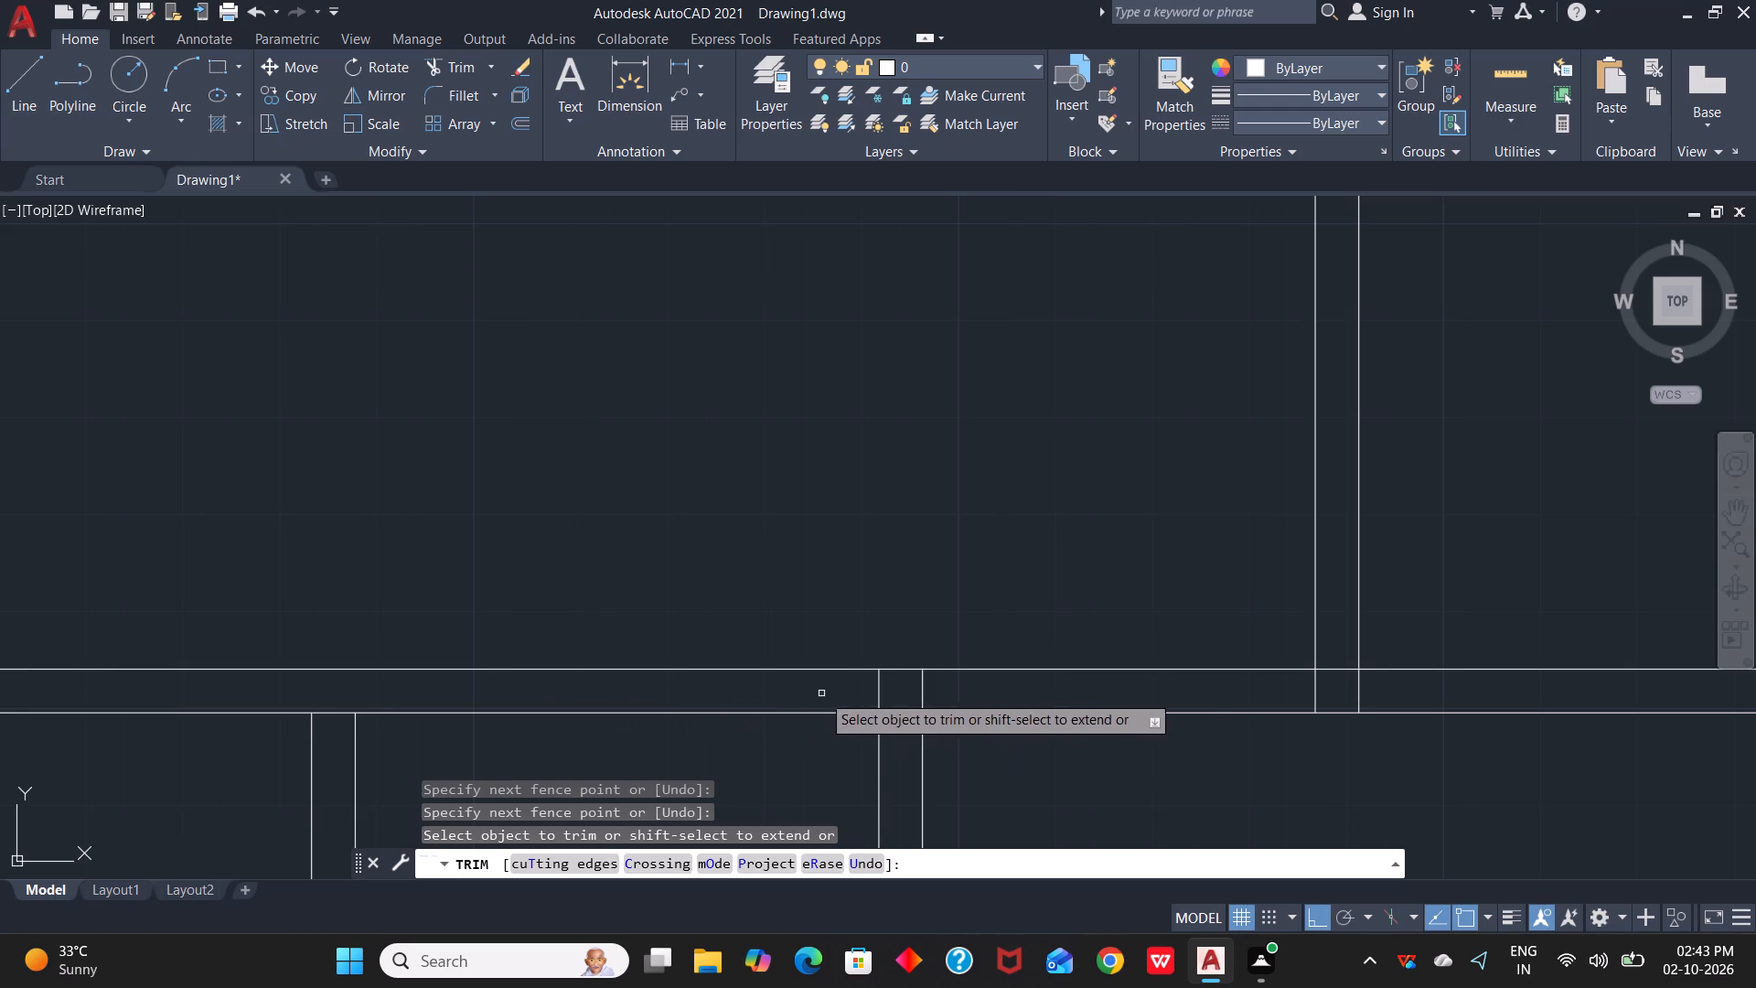
Trim the line ends of the second lower vertical partition and the new middle-space partition inside the full-width horizontal partition.
left_click(864, 690)
left_click(956, 693)
scroll(1145, 684, "down", 1)
middle_click_drag(1157, 683, 1123, 683)
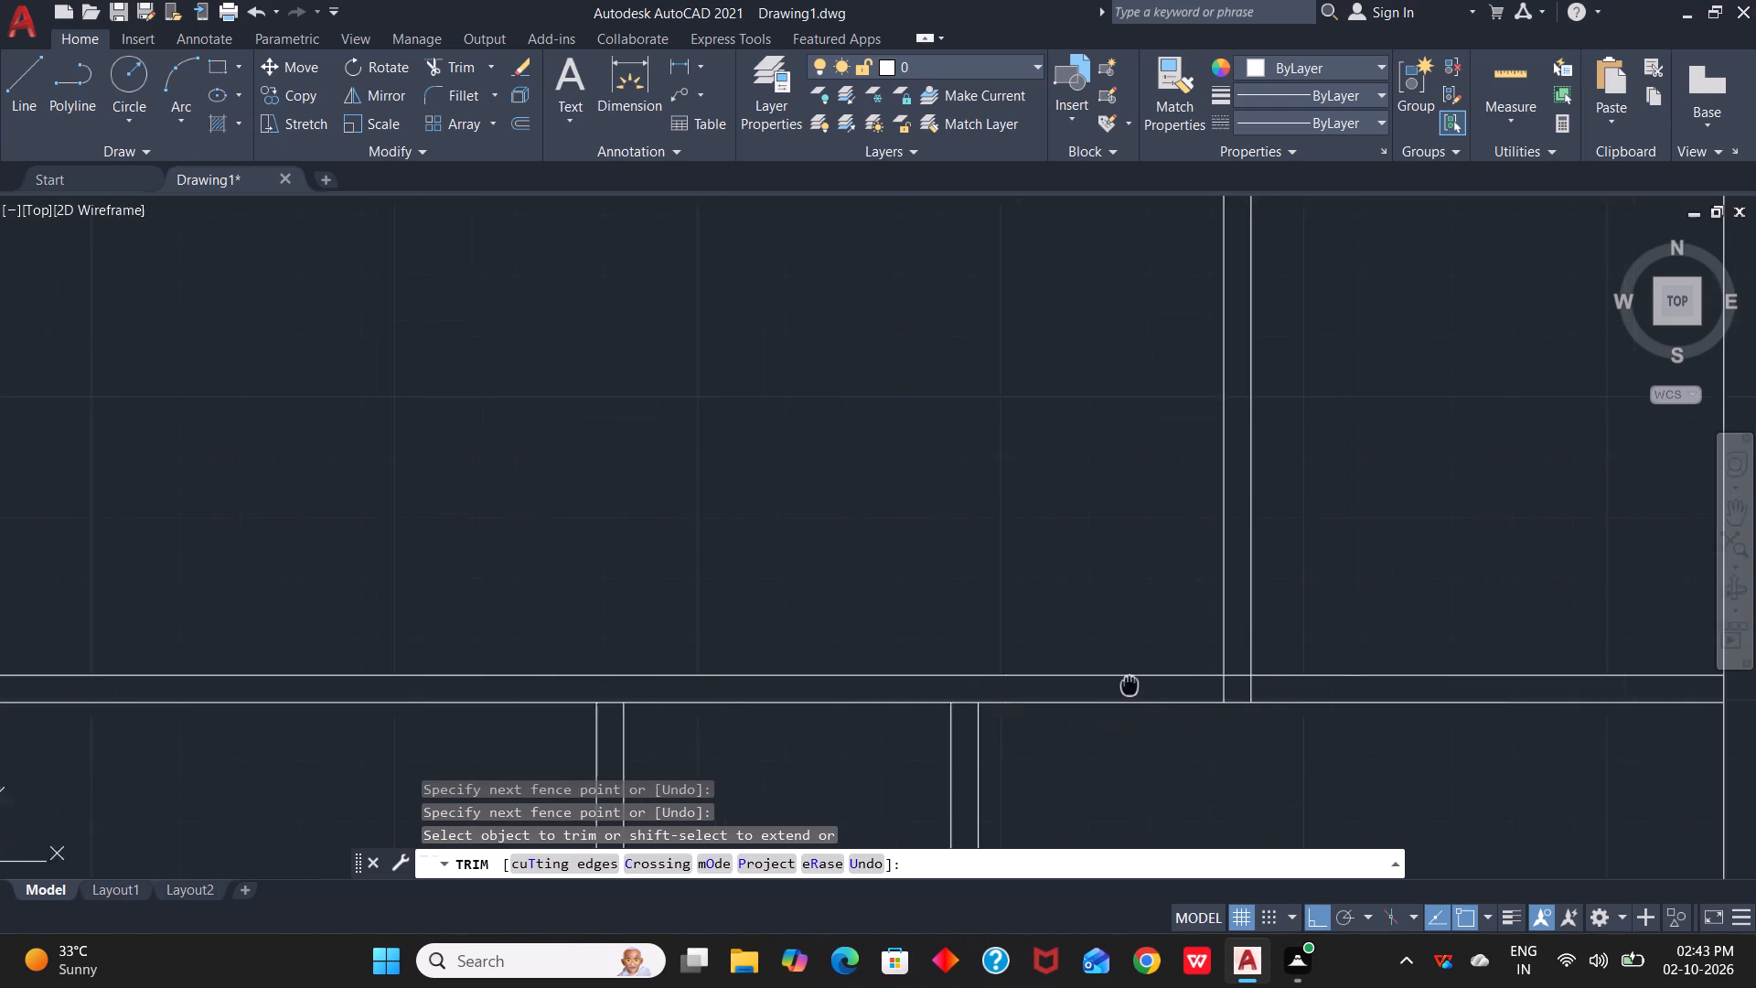
middle_click_drag(1123, 683, 738, 684)
scroll(744, 683, "up", 2)
left_click(916, 702)
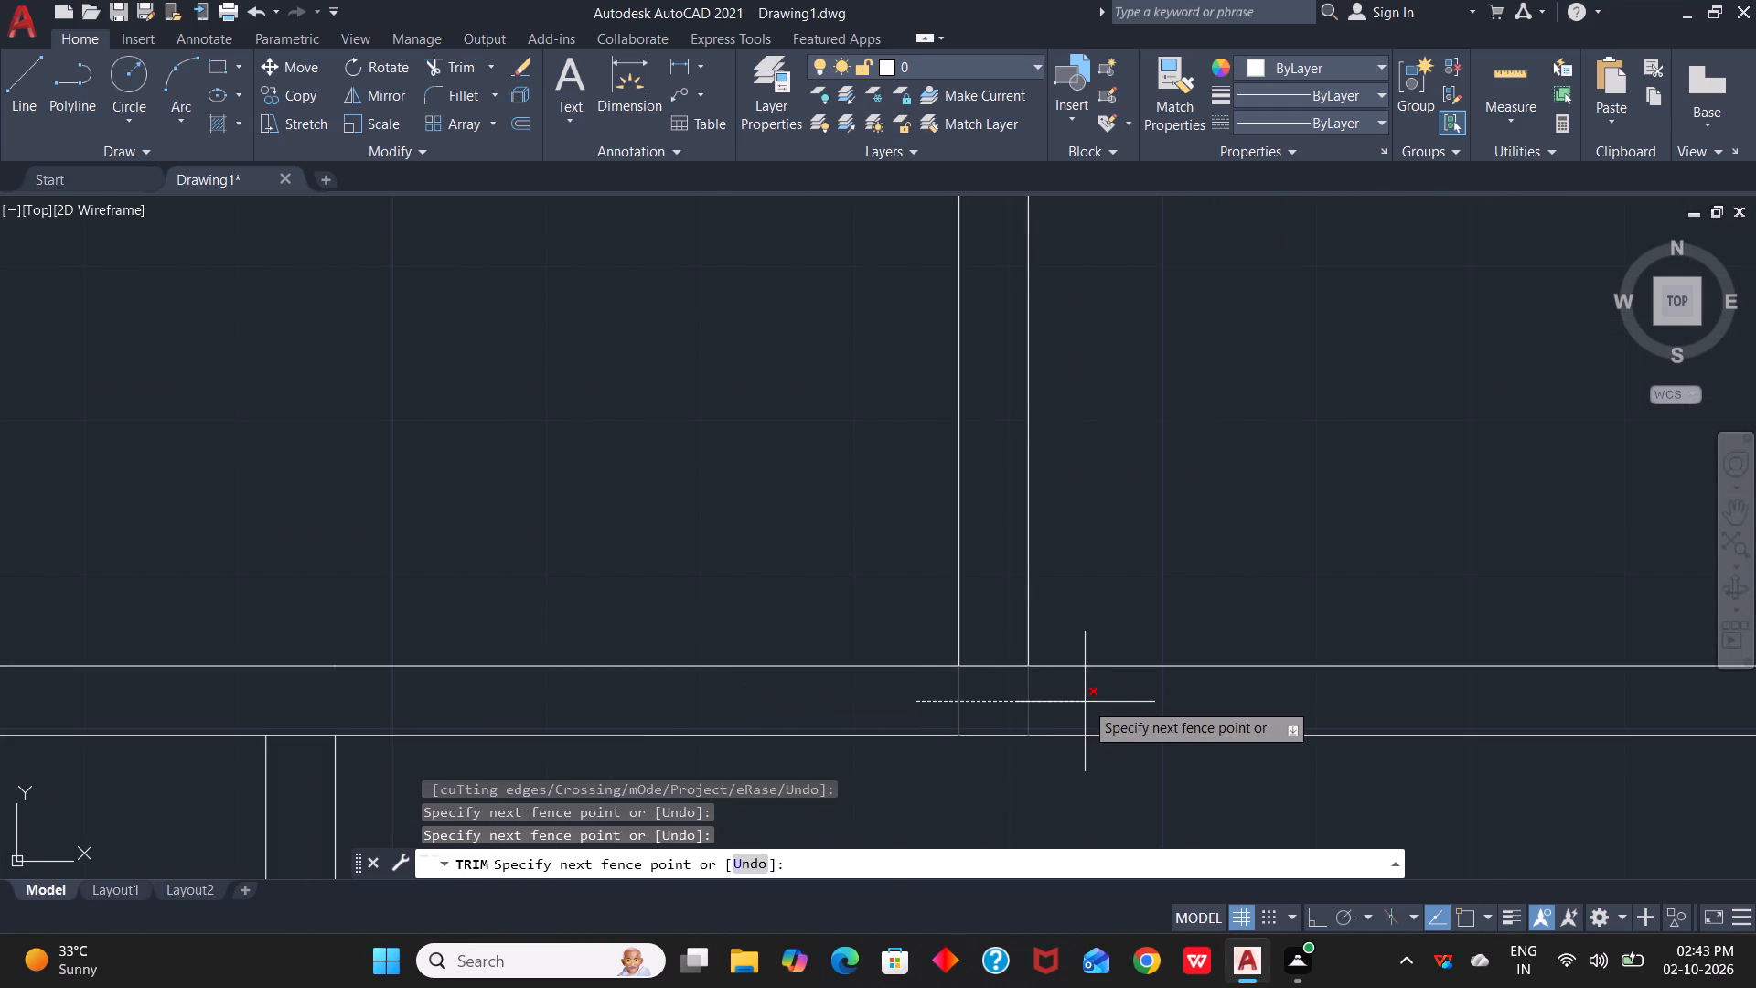
left_click(1085, 702)
Trim the right outer wall's inner line between the two lines of the full-width horizontal partition.
scroll(1088, 702, "down", 2)
middle_click_drag(1070, 699, 140, 710)
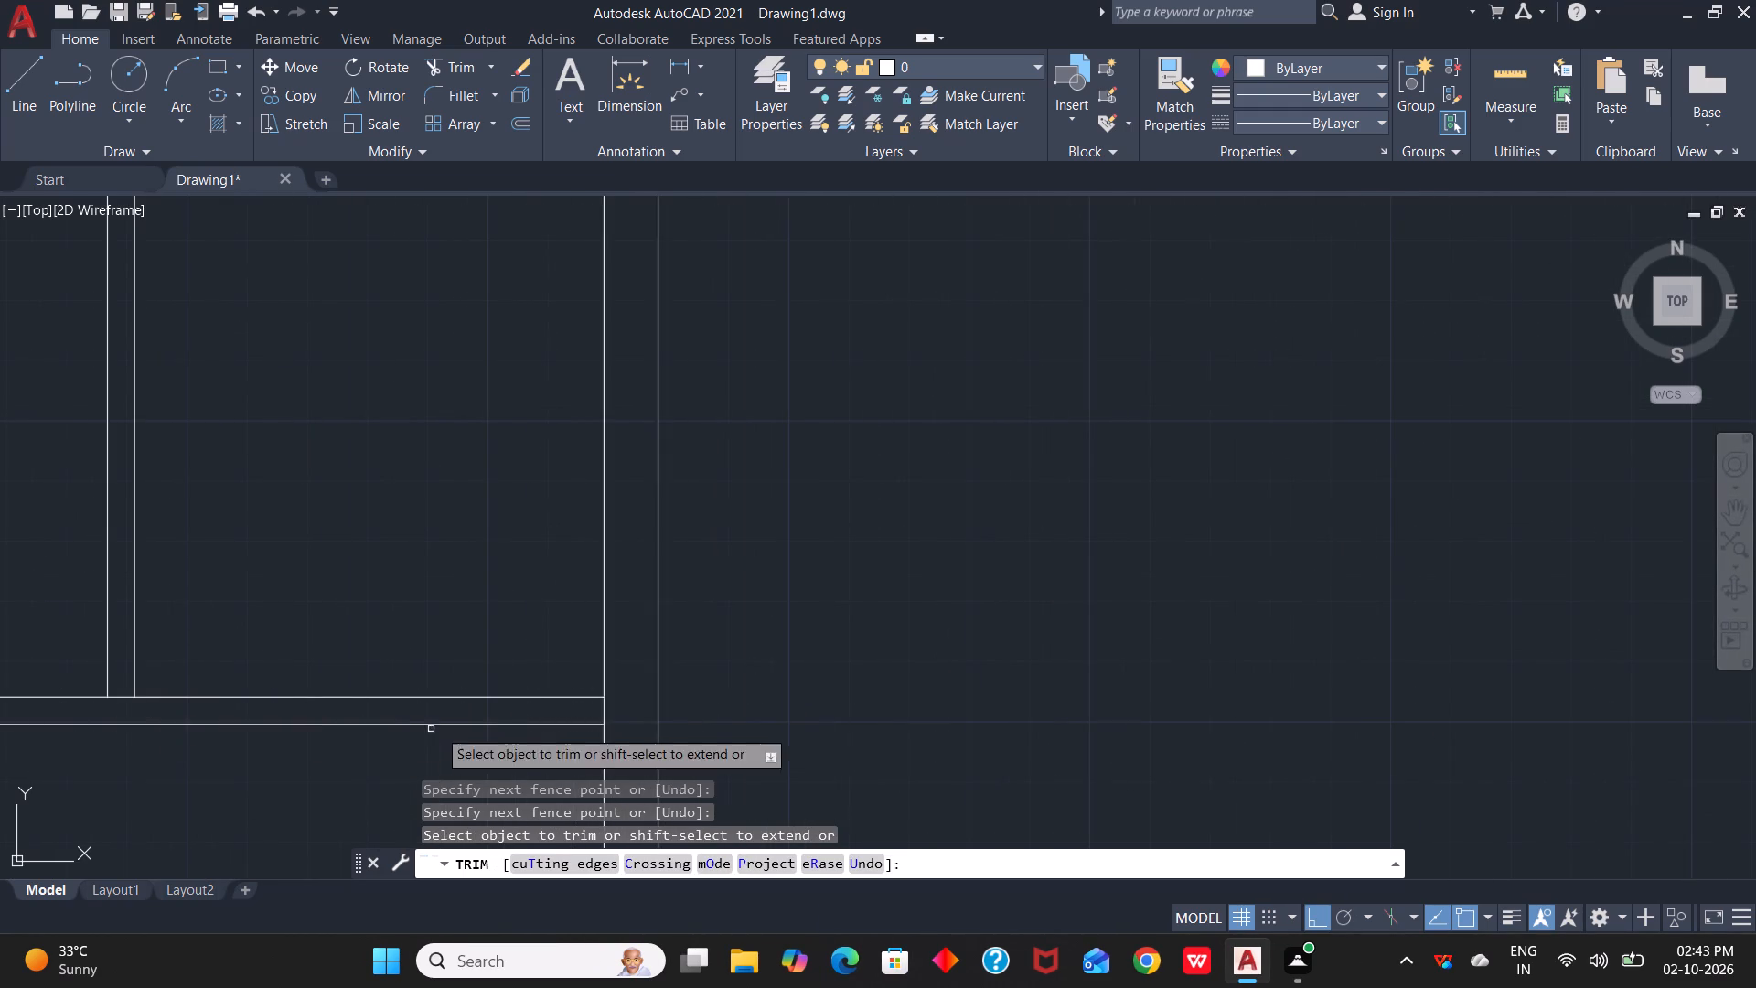
left_click(604, 714)
Trim the horizontal lines crossing the middle-space vertical partition's thickness at its lower and upper ends.
scroll(425, 721, "down", 3)
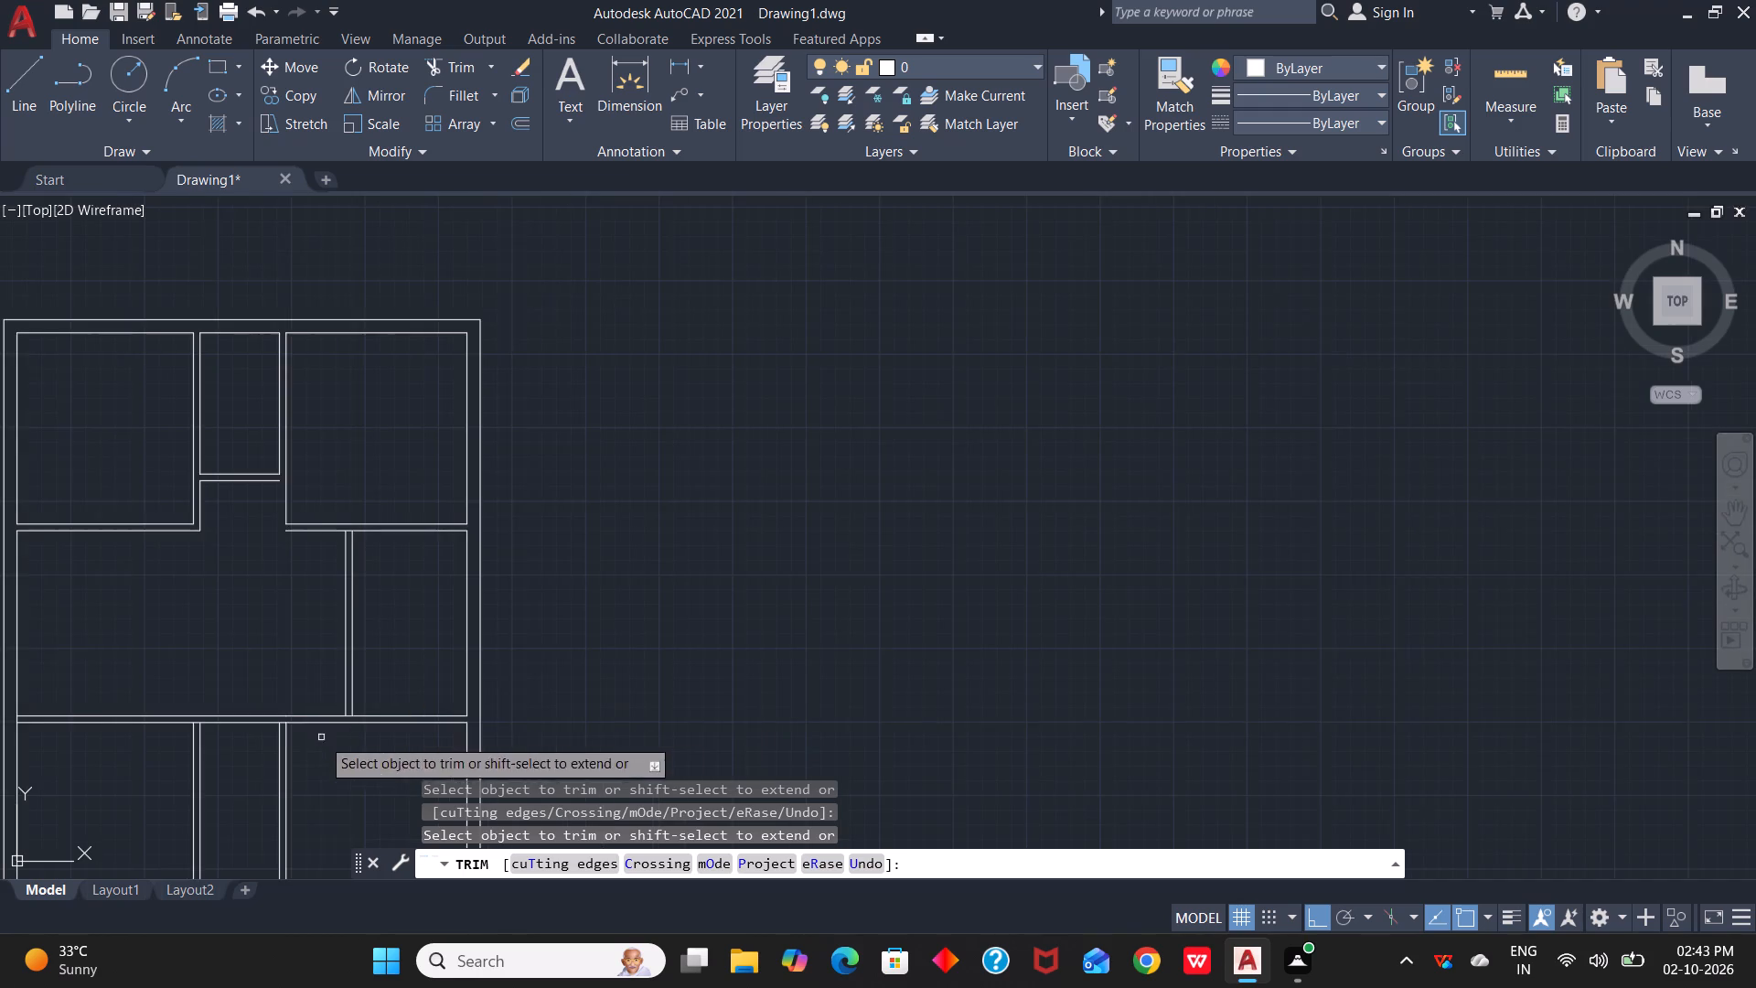
middle_click_drag(219, 746, 711, 708)
scroll(858, 690, "up", 3)
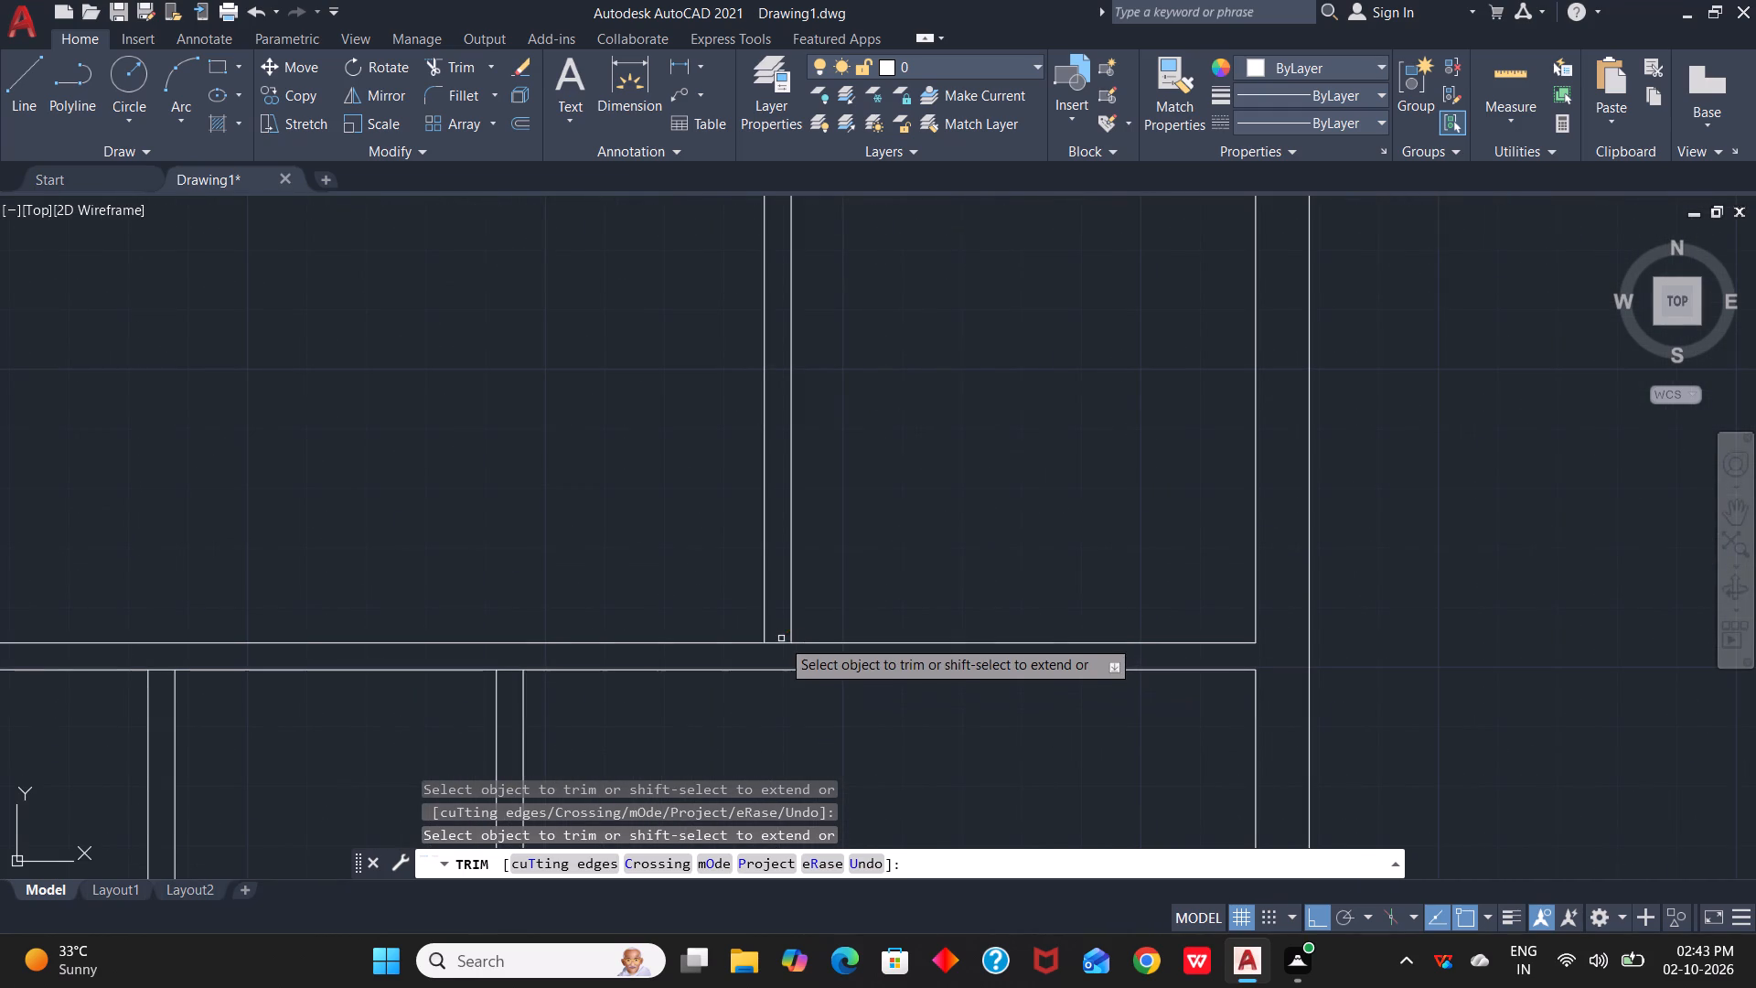
left_click(781, 643)
scroll(800, 634, "down", 2)
middle_click_drag(873, 472, 999, 682)
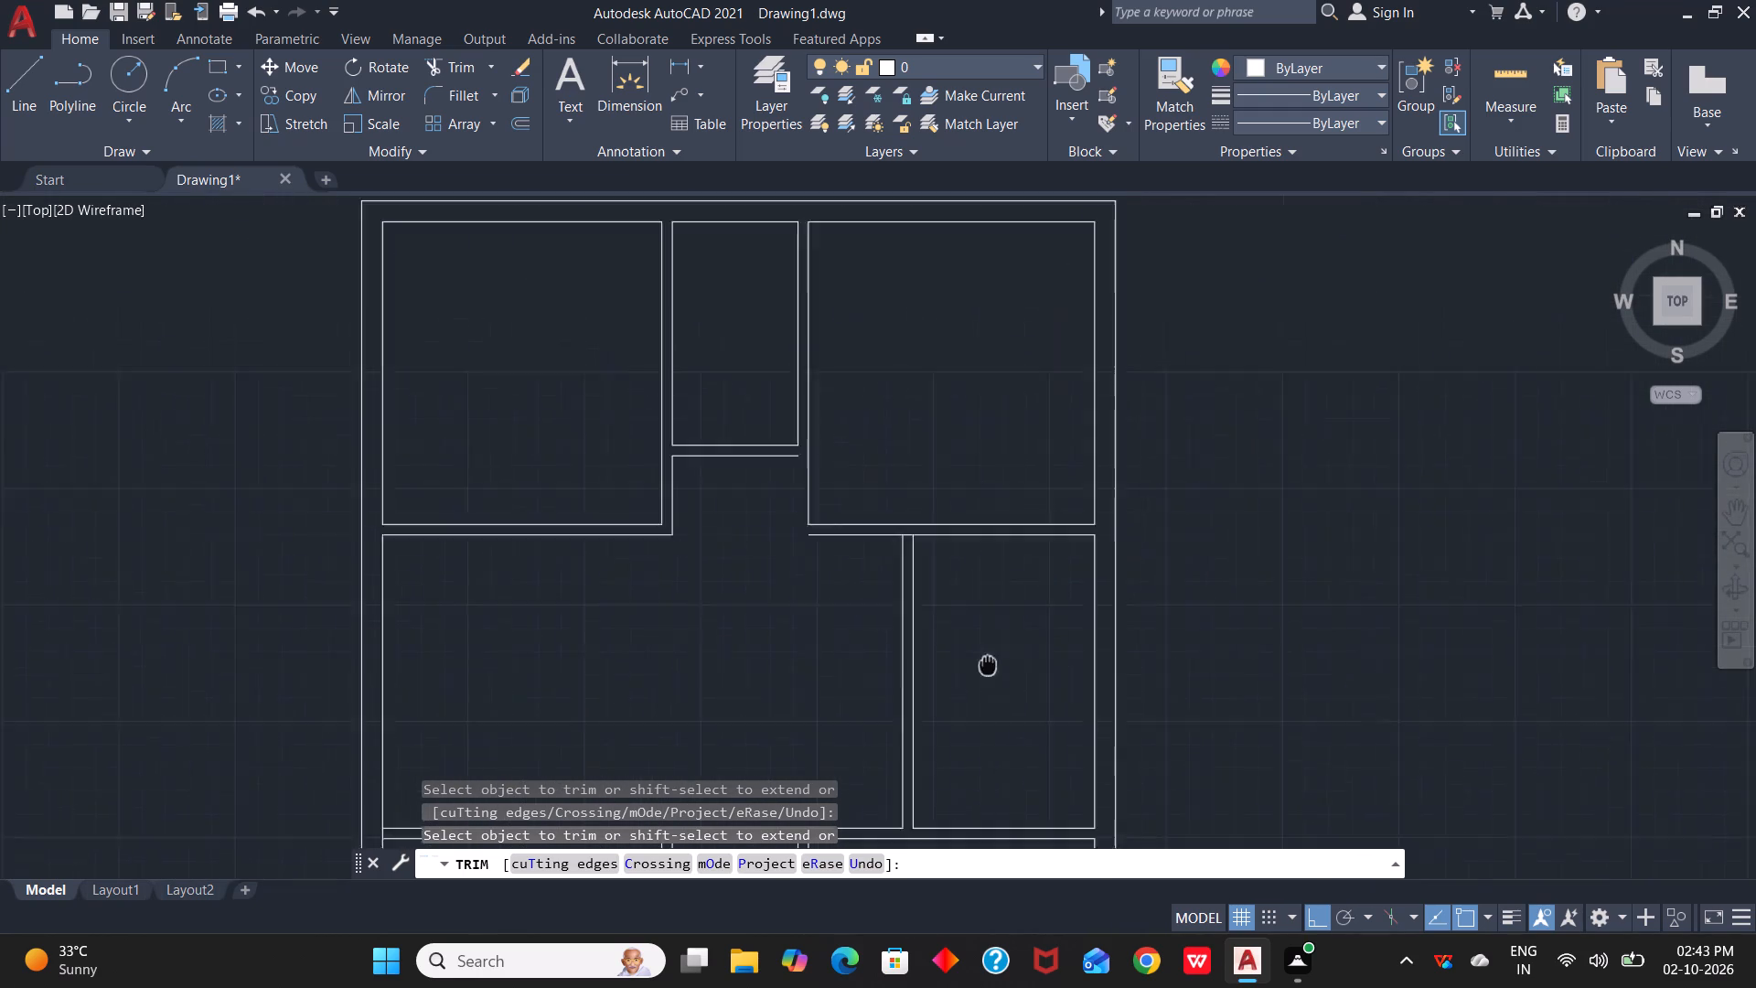
middle_click_drag(999, 682, 1092, 765)
scroll(1082, 694, "up", 2)
left_click(904, 545)
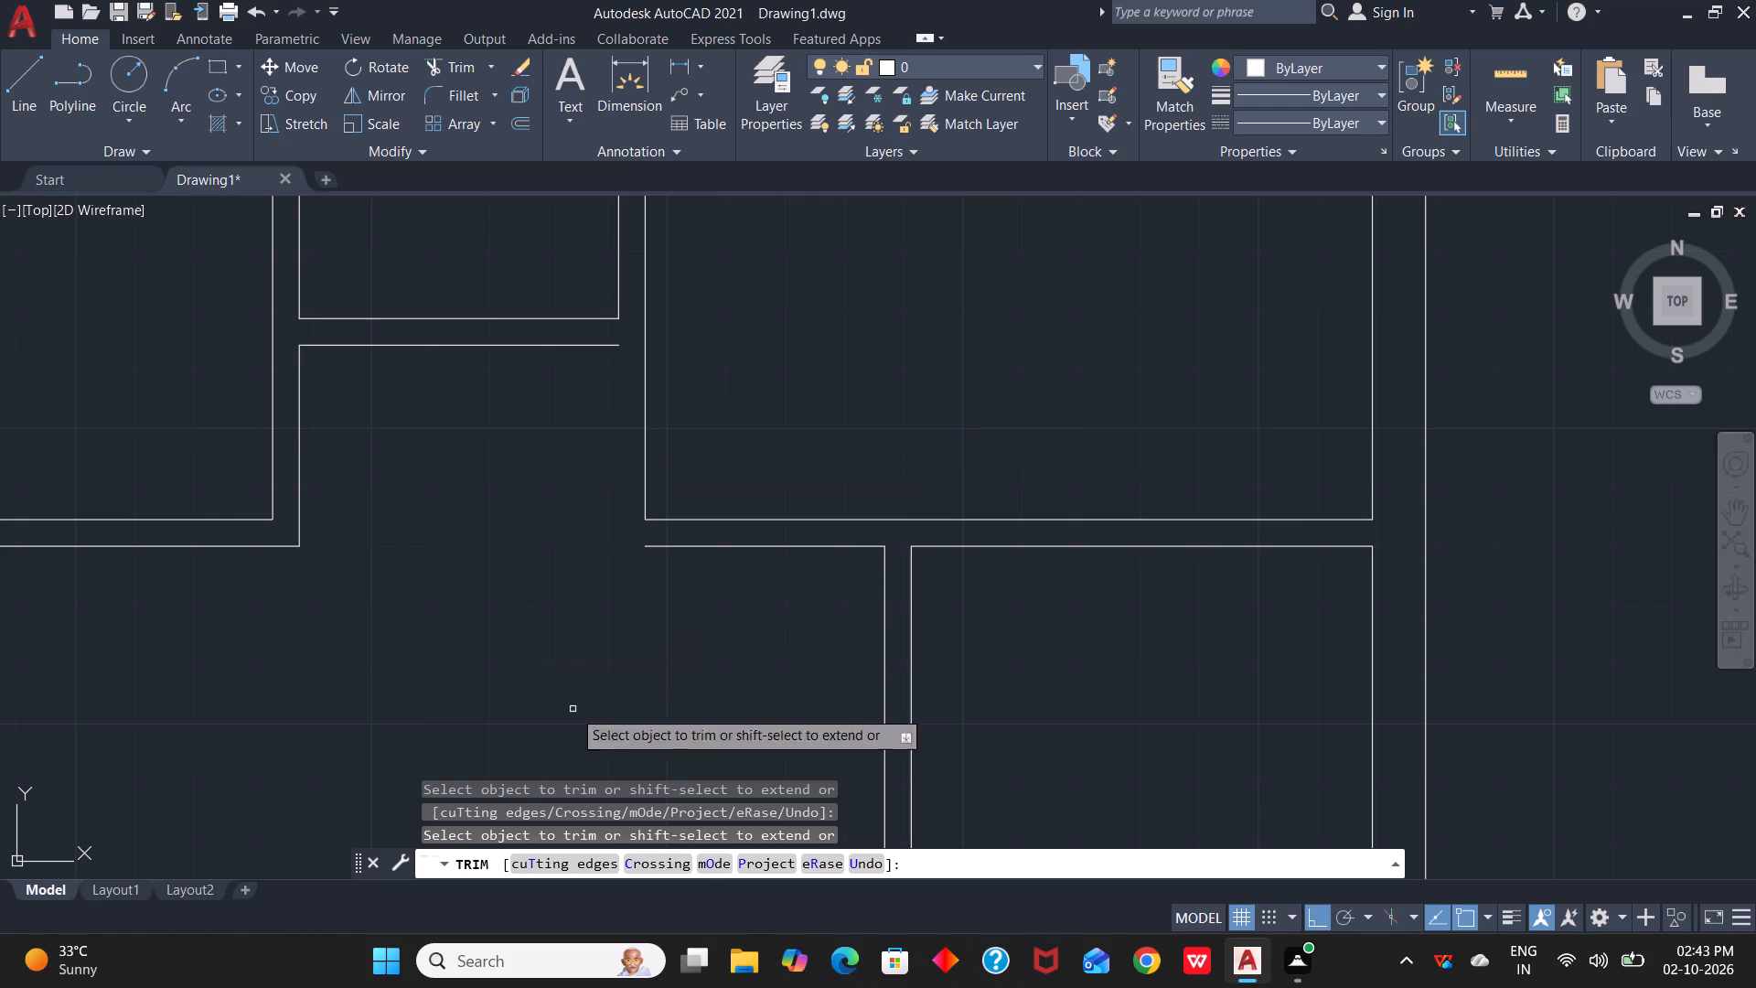
key("Escape")
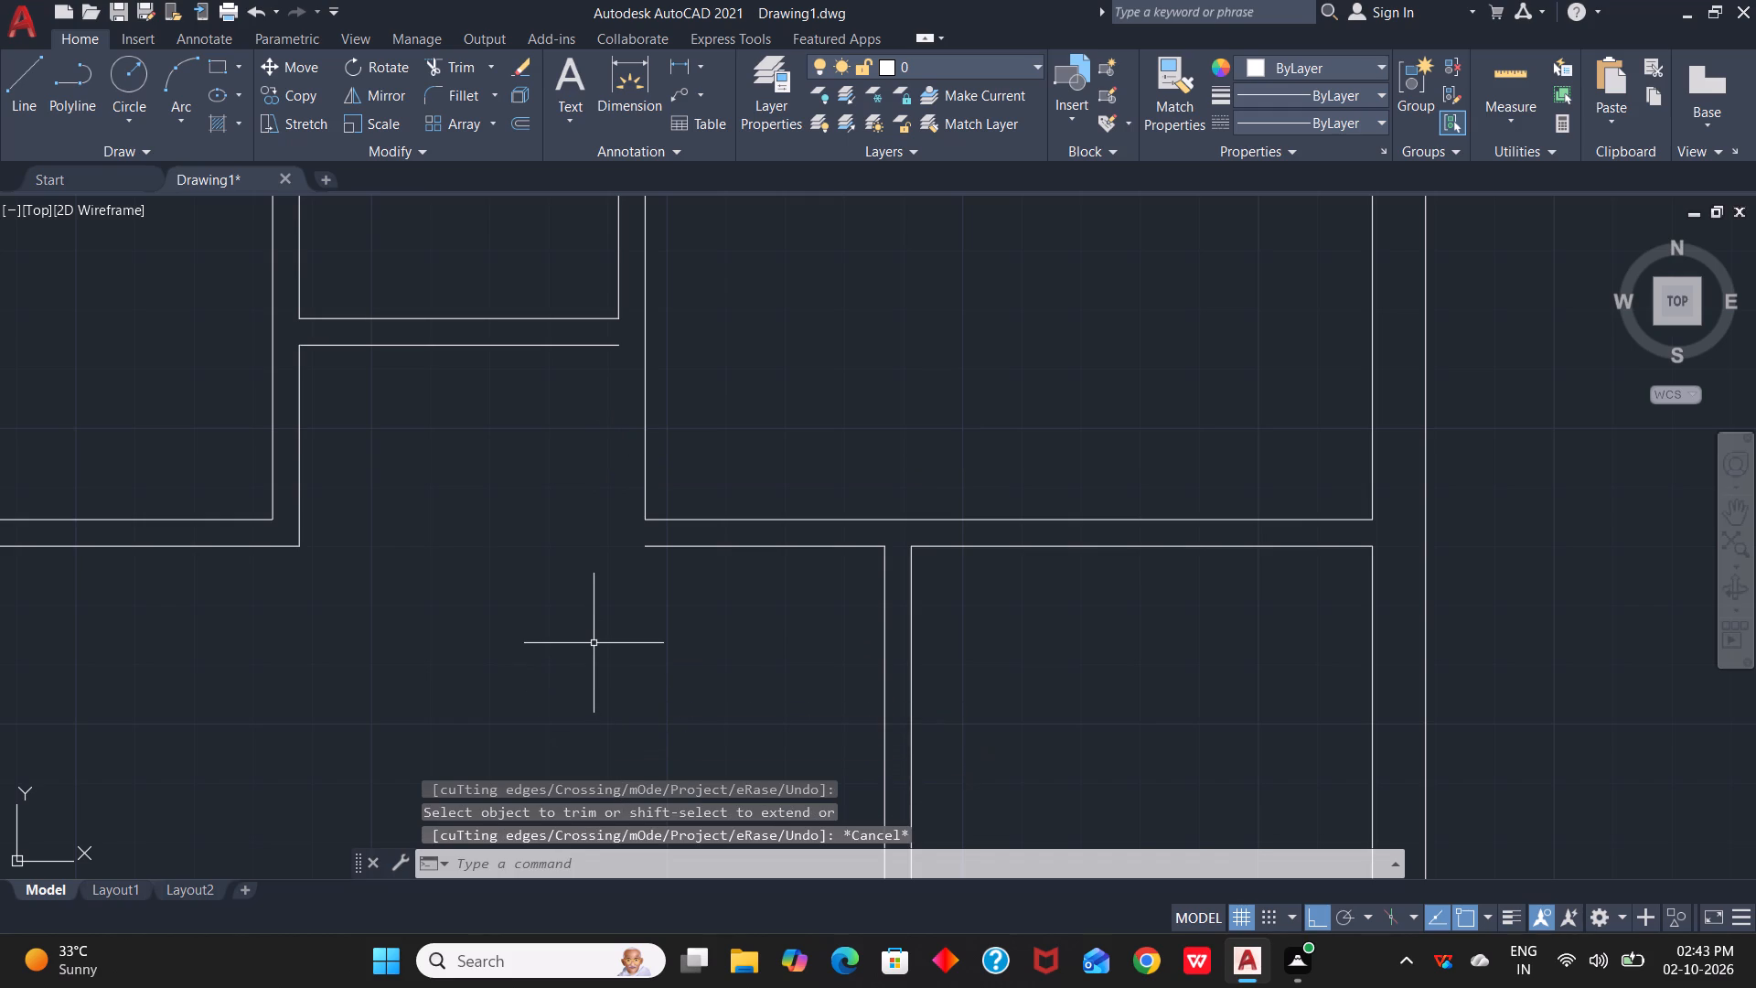
Extend the narrow upper room's right partition line down and the horizontal line below it left, so that they meet.
key("e")
type("x")
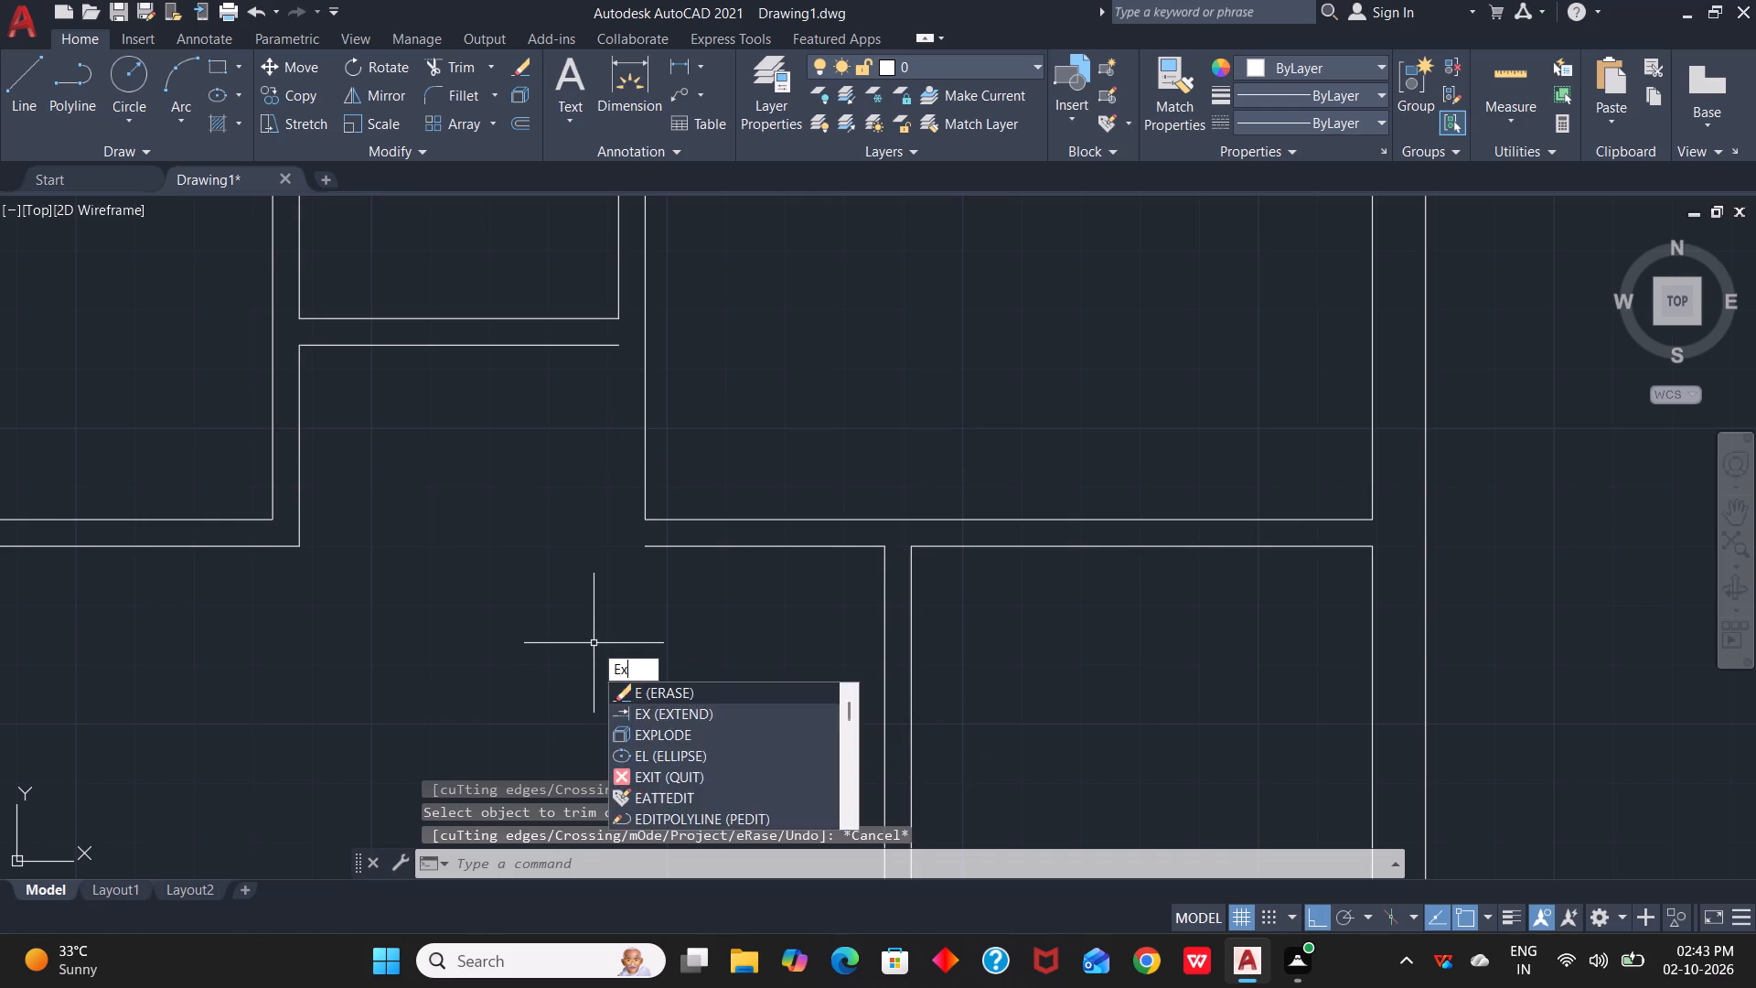
key("space")
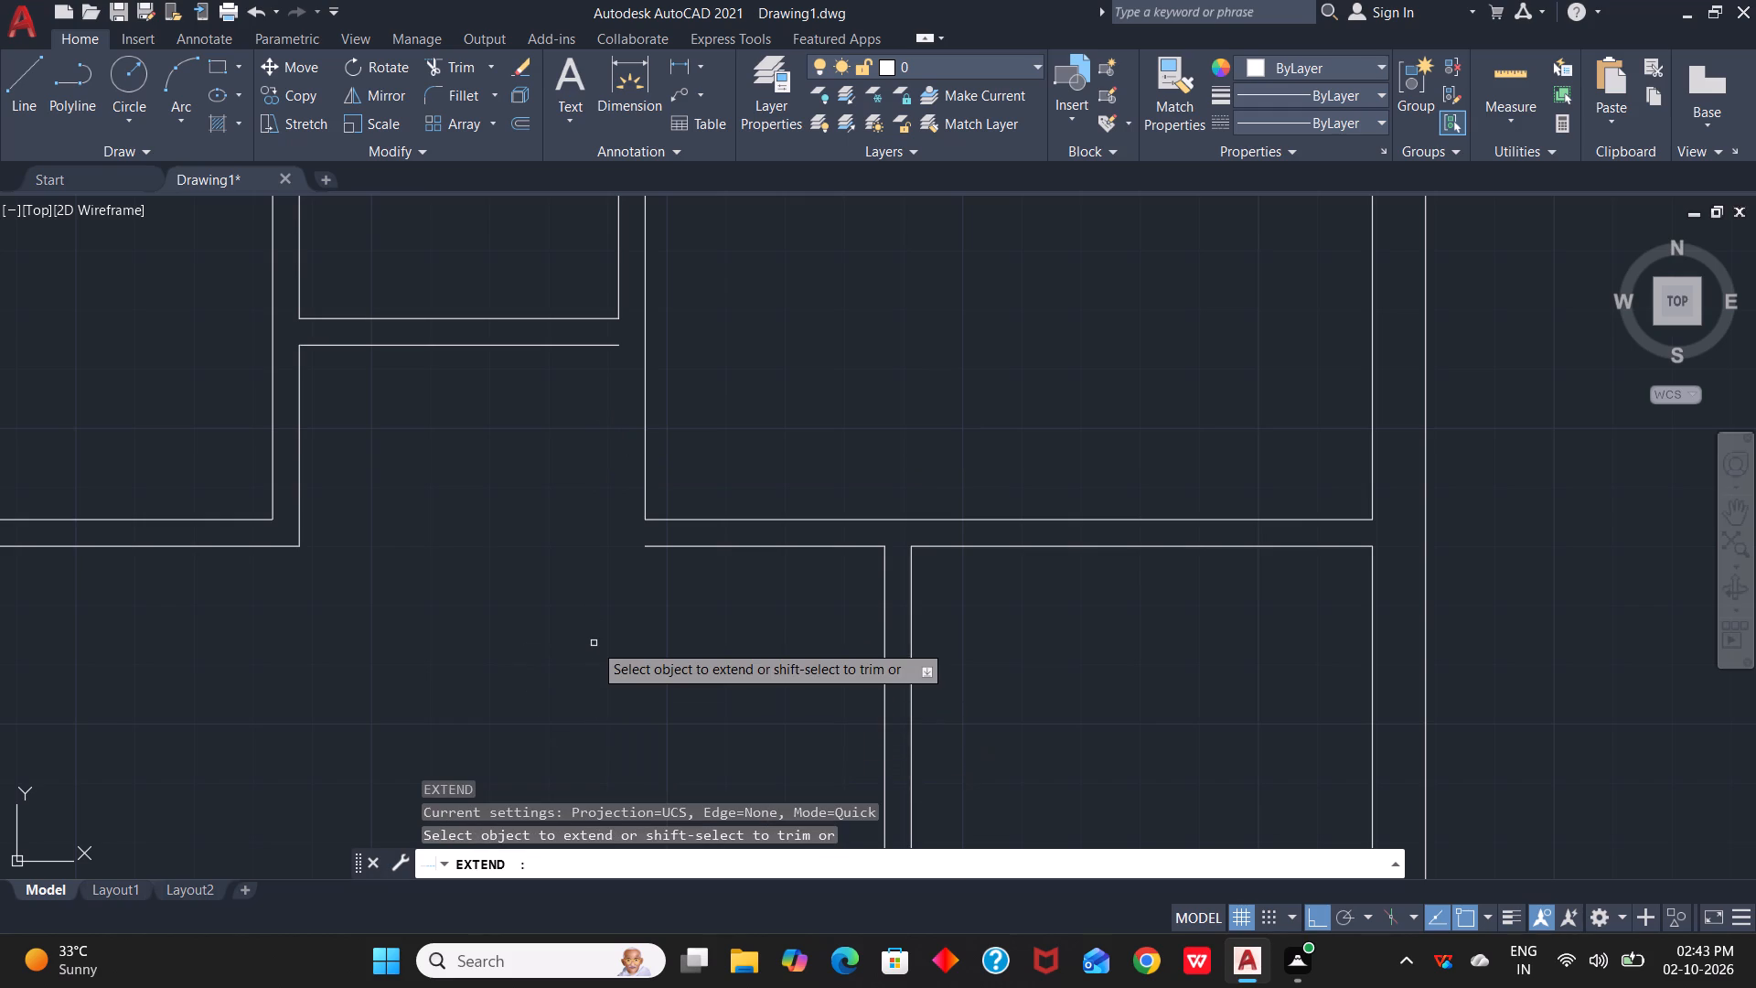
left_click(619, 284)
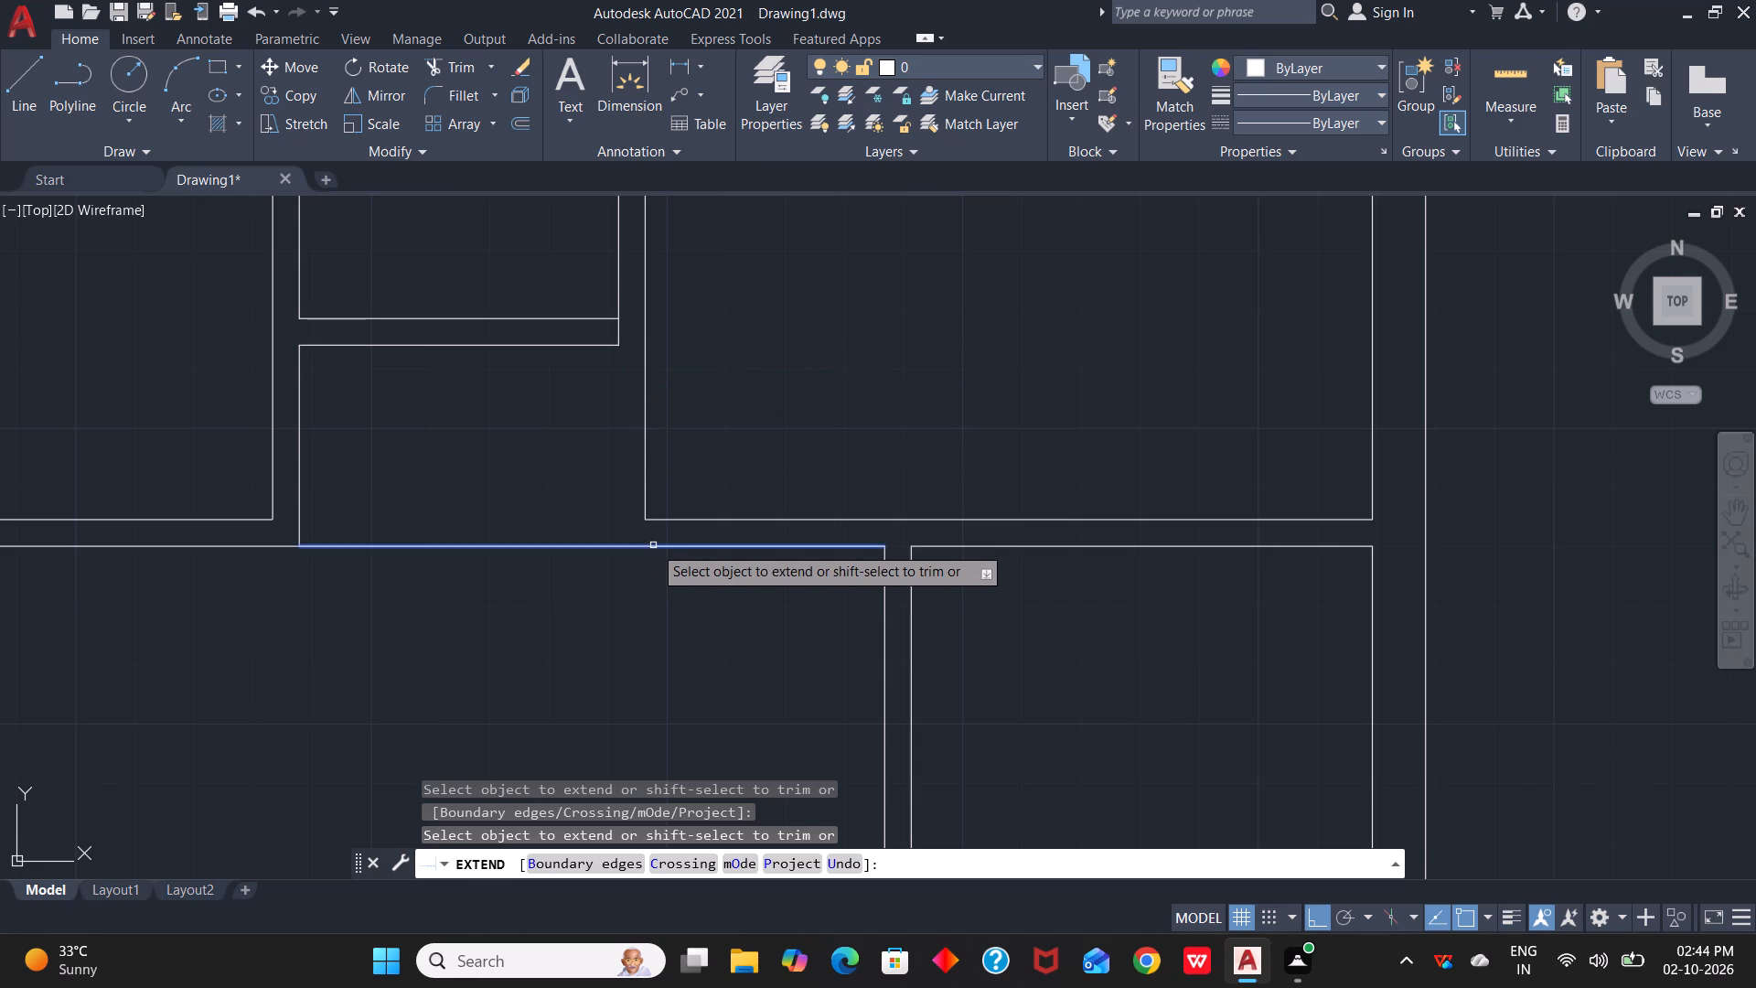
left_click(653, 545)
left_click(620, 288)
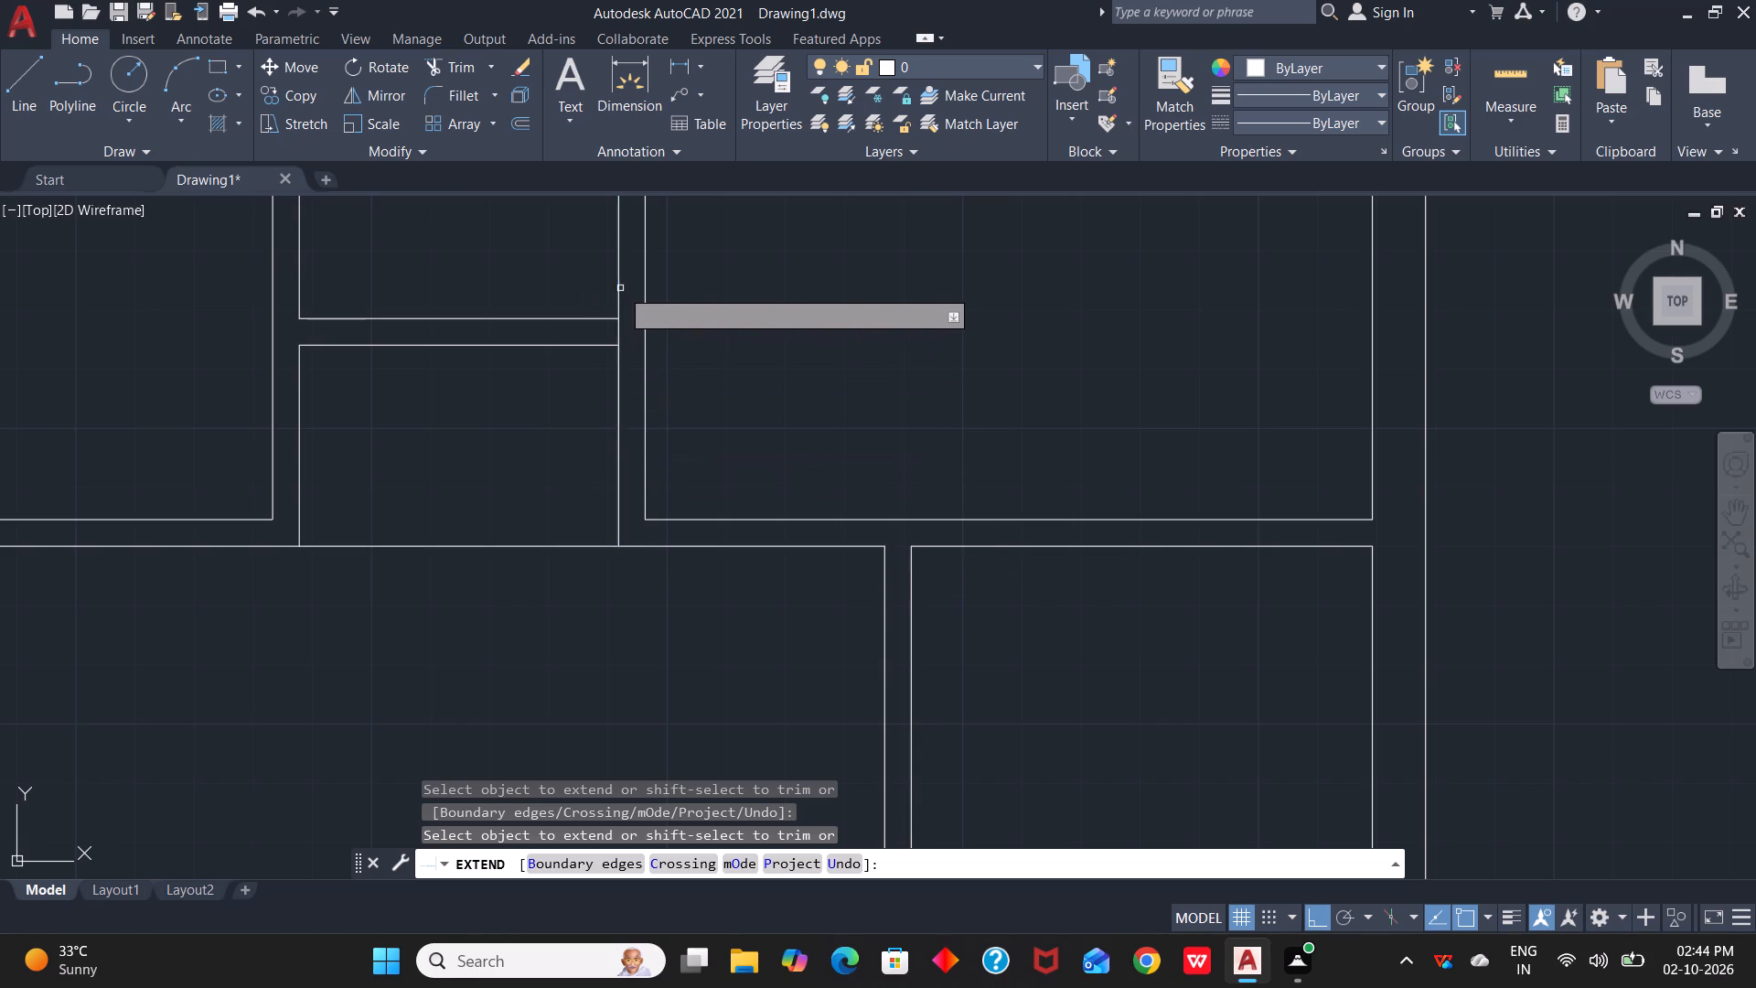
key("Escape")
key("Escape")
Trim the horizontal line across the passage below the narrow room and the vertical piece within that room's lower partition.
type("tr")
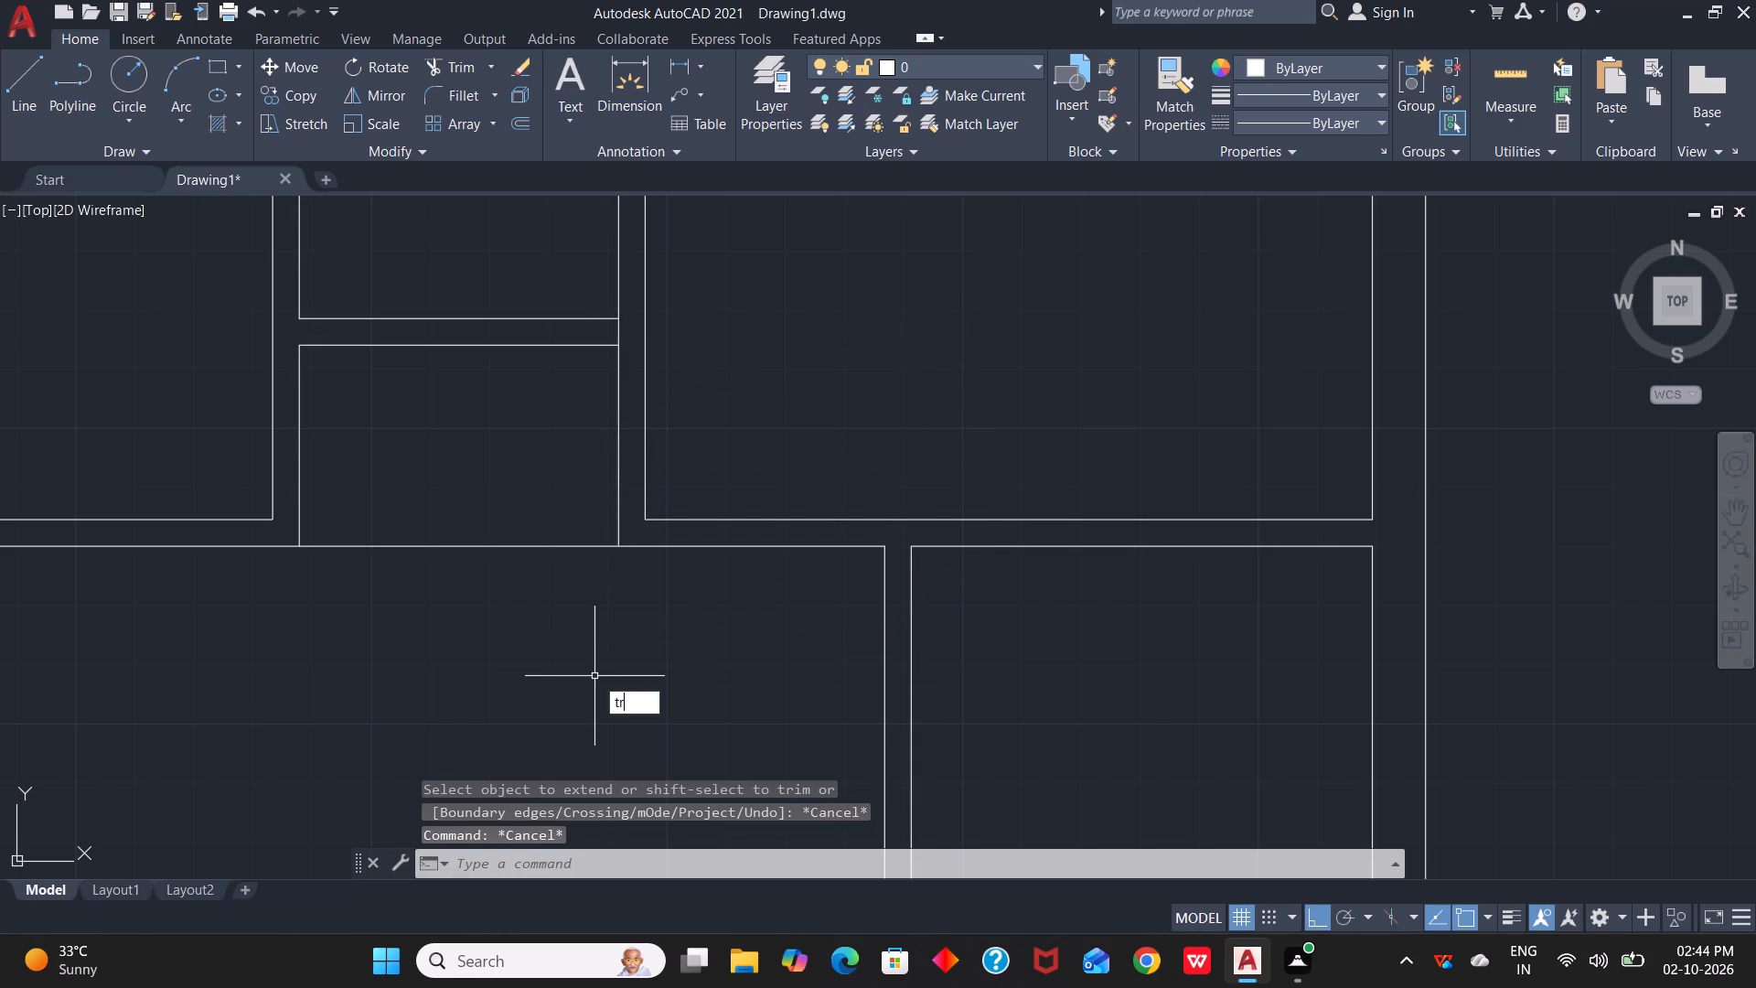
key("space")
left_click_drag(530, 482, 544, 617)
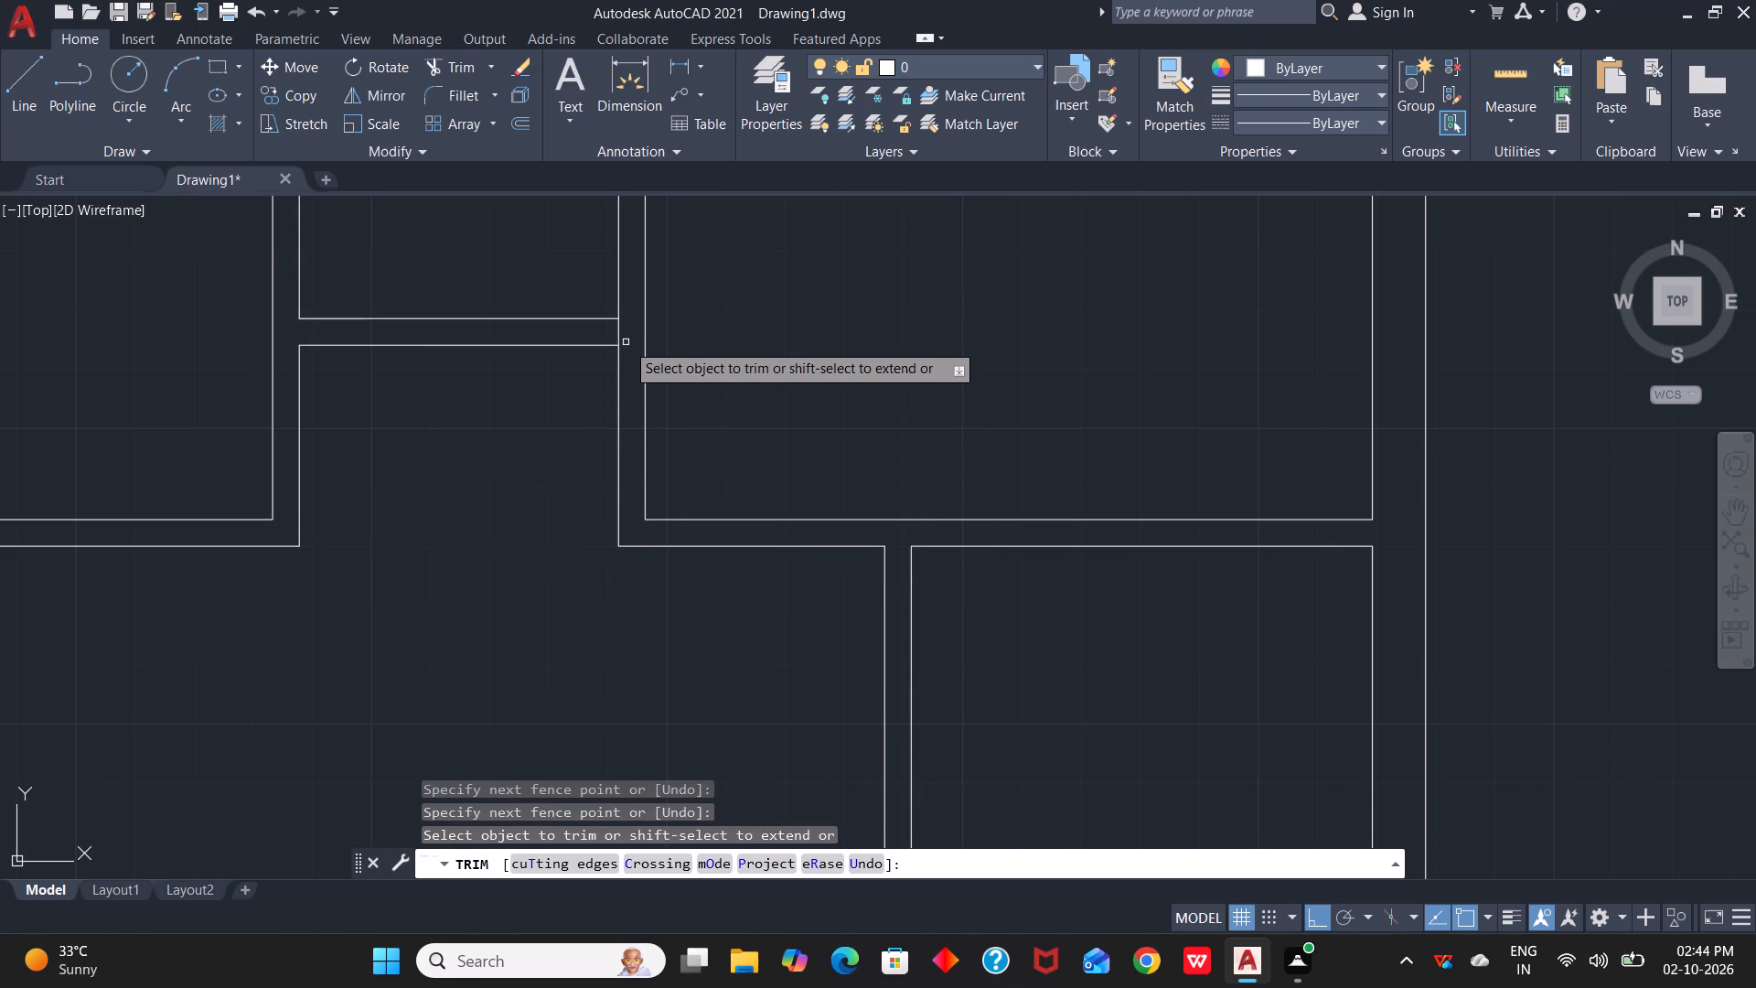
left_click(616, 333)
scroll(733, 677, "down", 2)
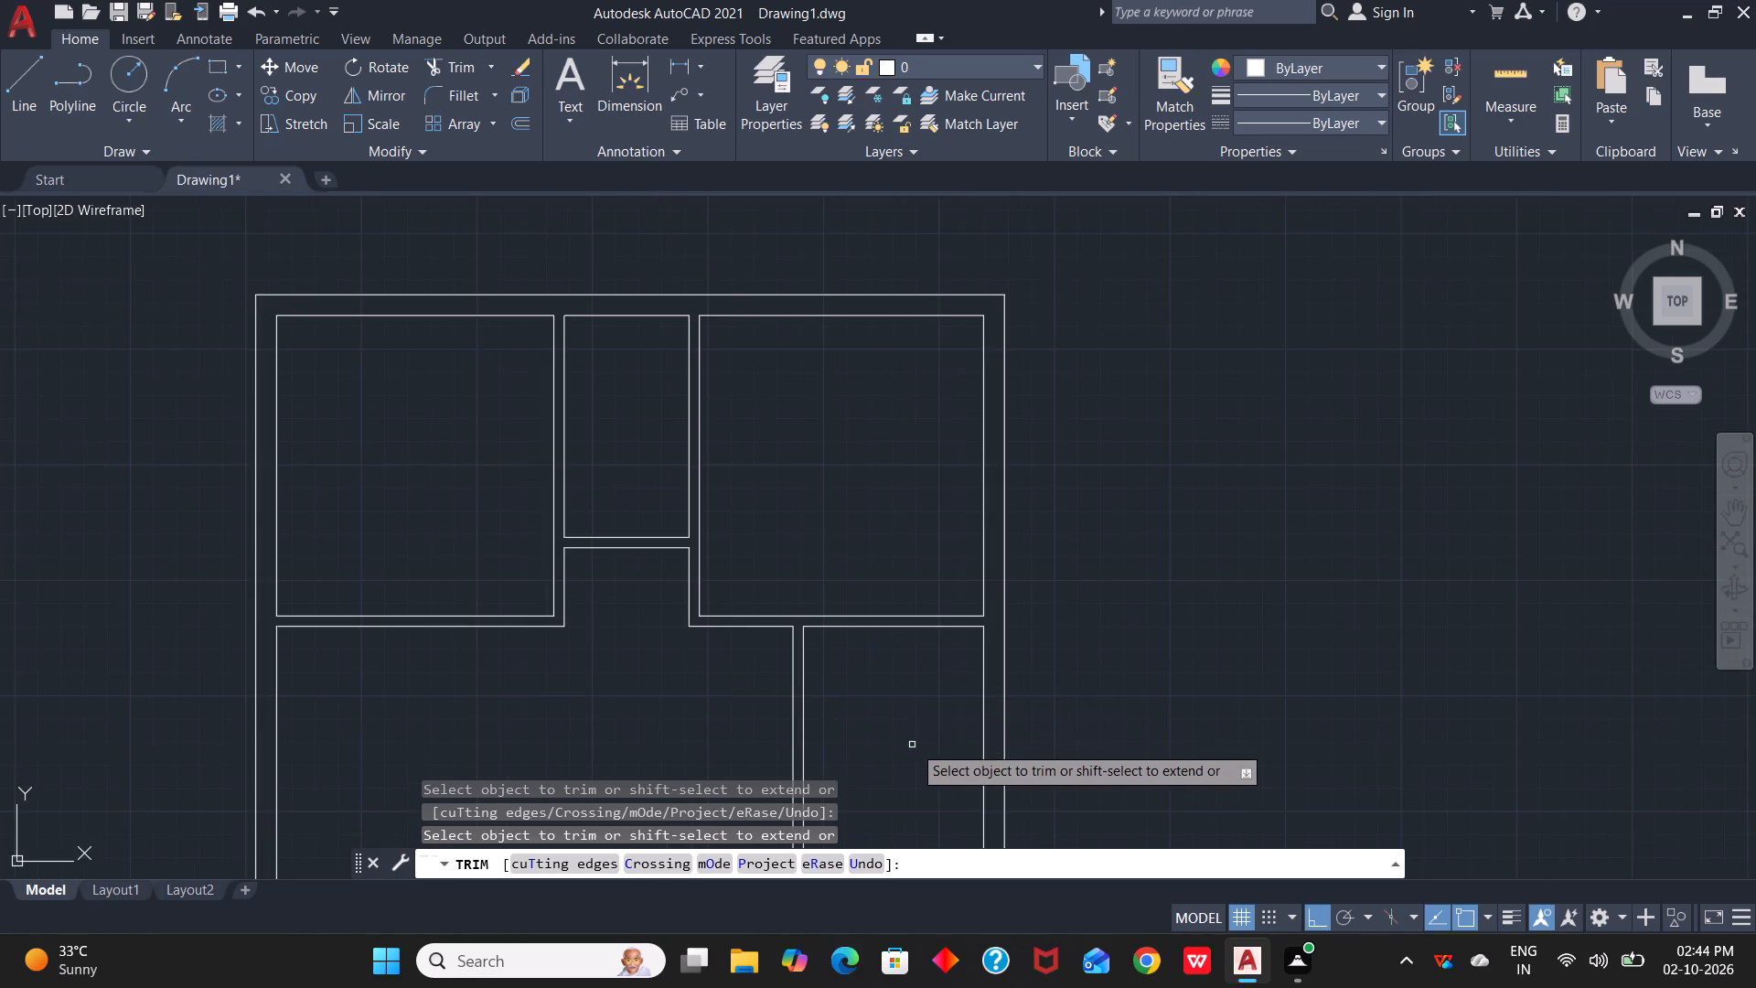
Open the full-width horizontal partition's junctions with the left outer wall and the two lower vertical partitions by trimming the crossing line pieces.
middle_click_drag(917, 745, 983, 275)
scroll(918, 745, "down", 1)
scroll(875, 460, "up", 1)
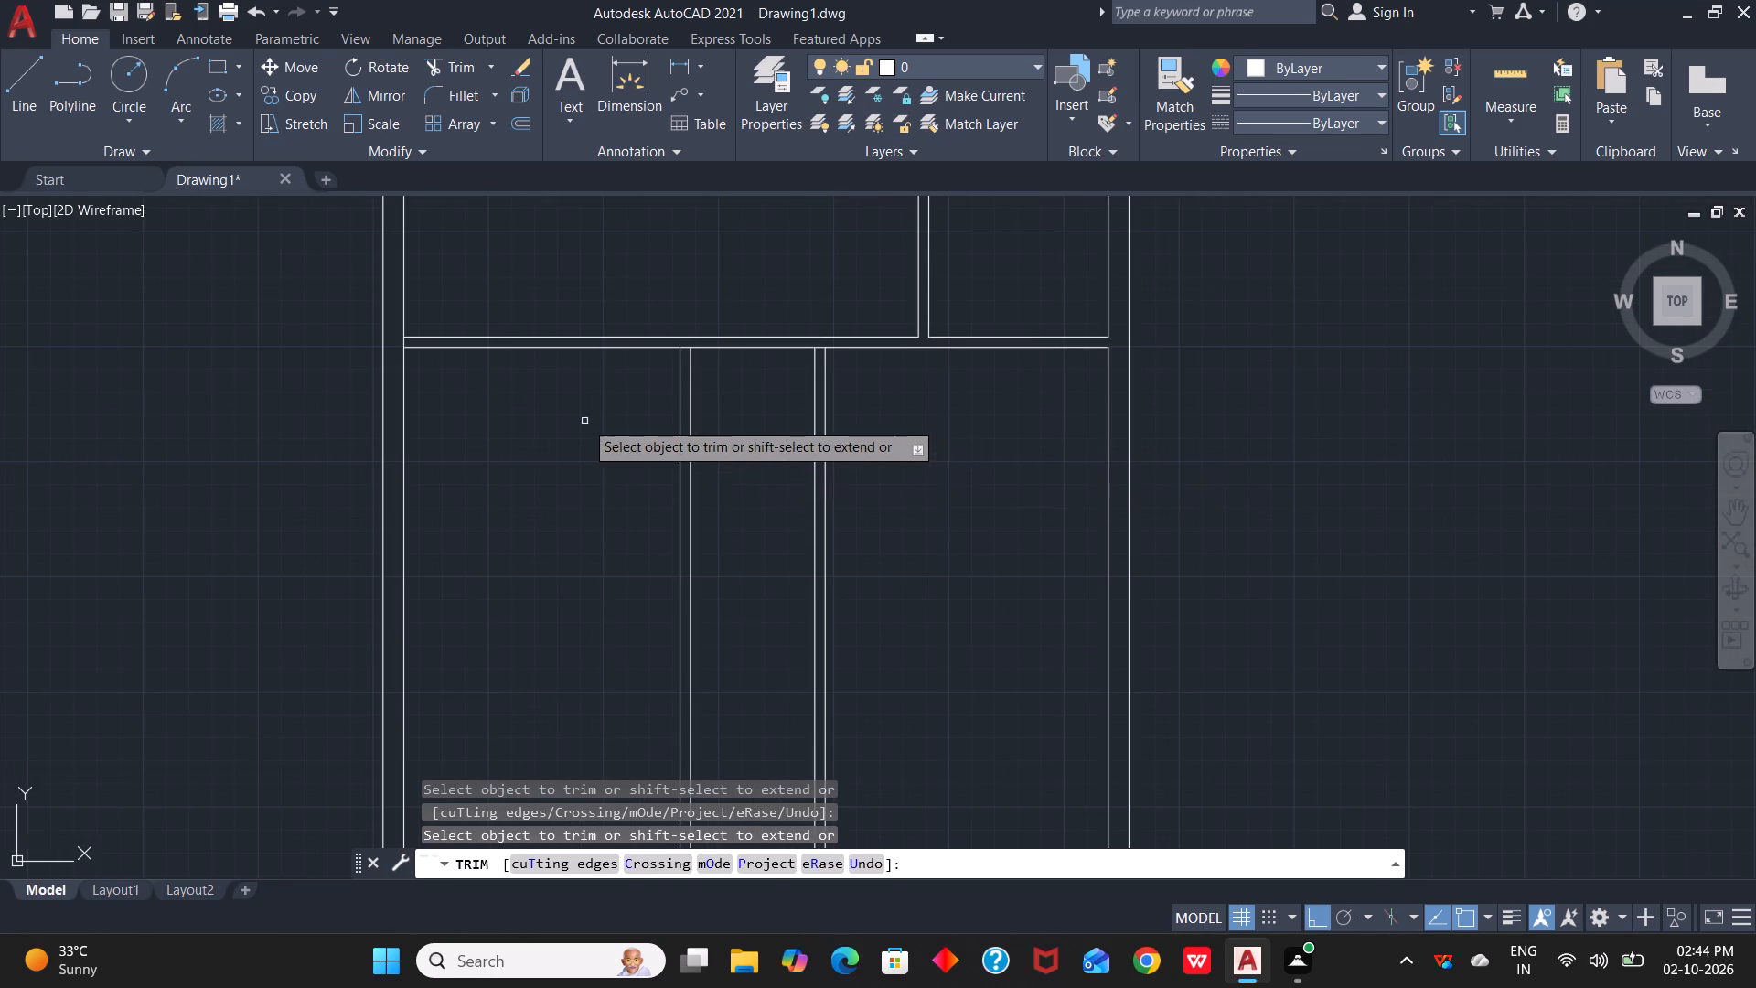
scroll(574, 417, "up", 1)
middle_click_drag(441, 385, 767, 585)
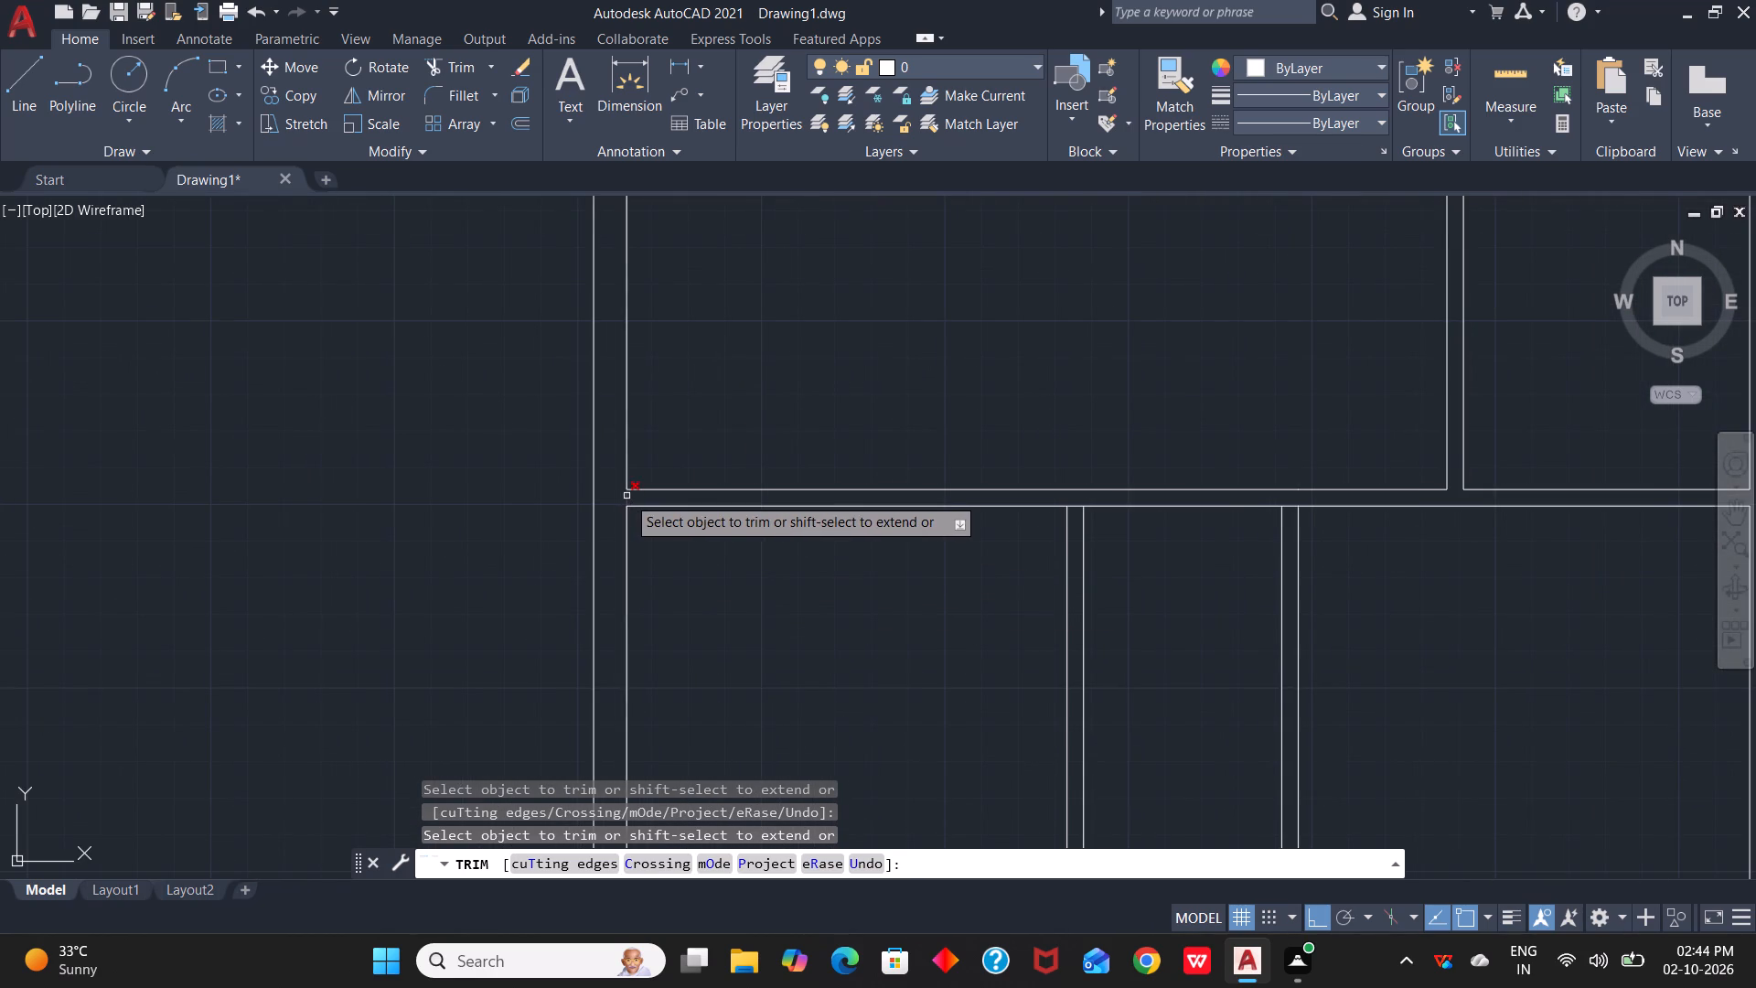
left_click(626, 496)
left_click(1072, 506)
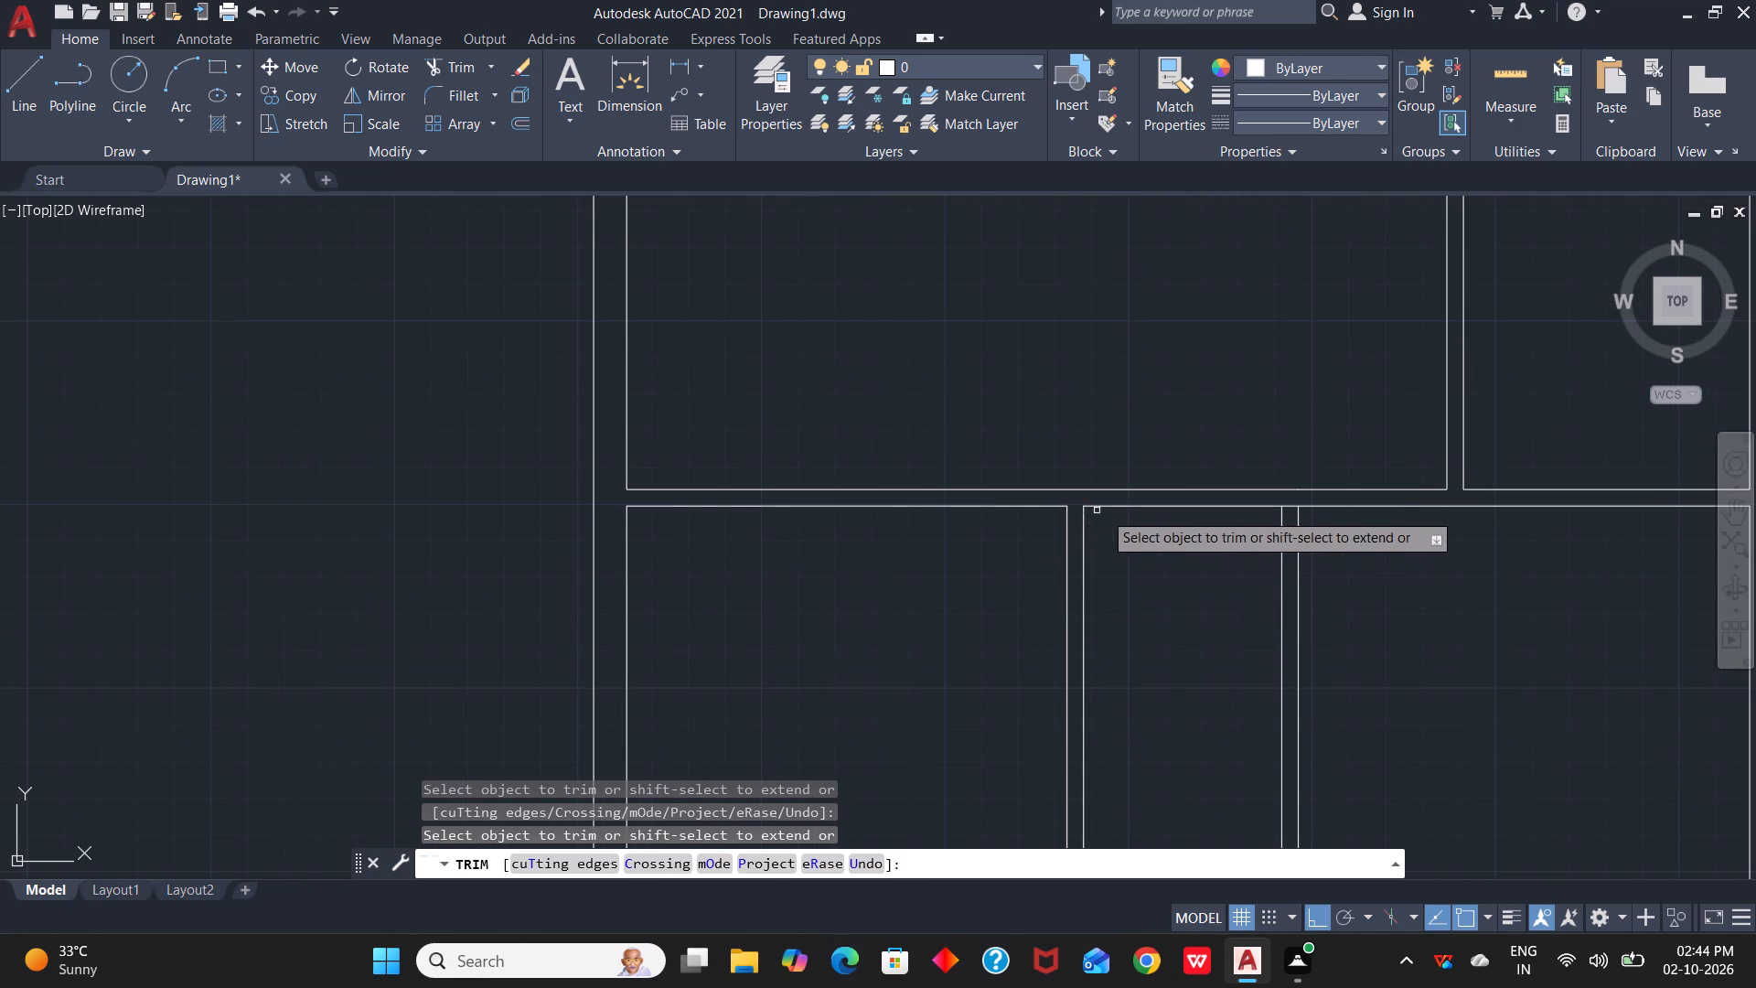
left_click(1289, 509)
scroll(1368, 572, "down", 1)
middle_click_drag(1371, 574, 694, 685)
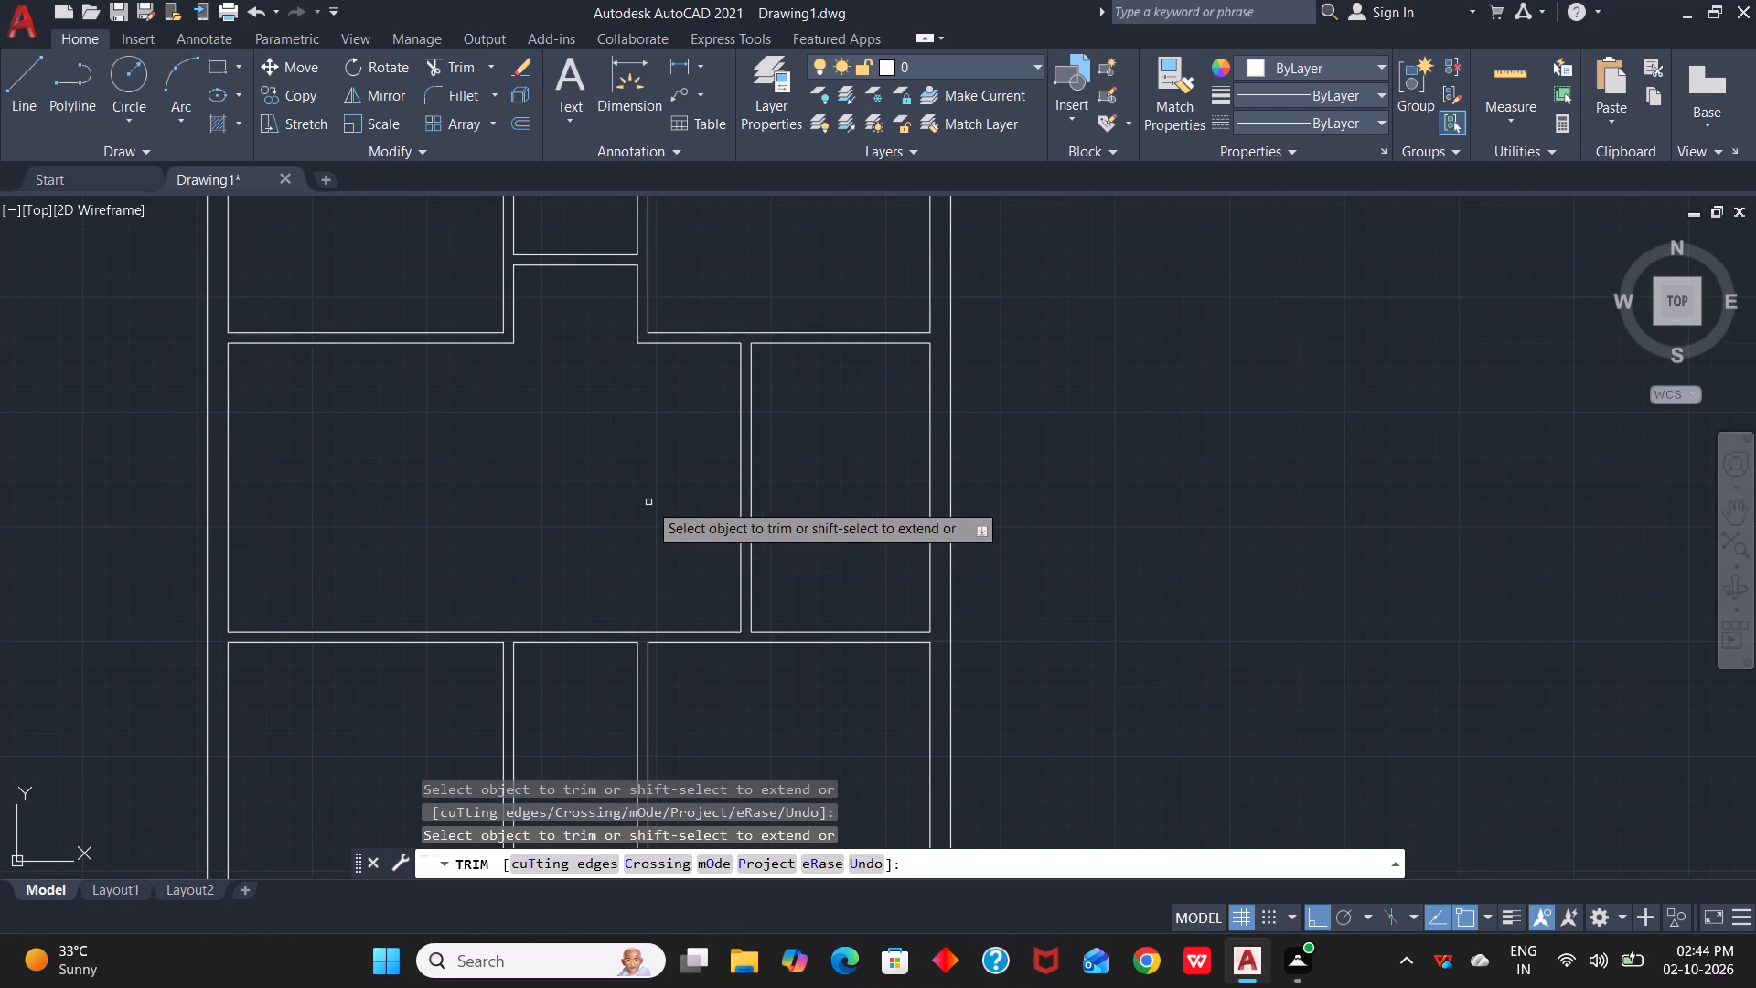
scroll(648, 502, "down", 1)
middle_click_drag(648, 502, 776, 529)
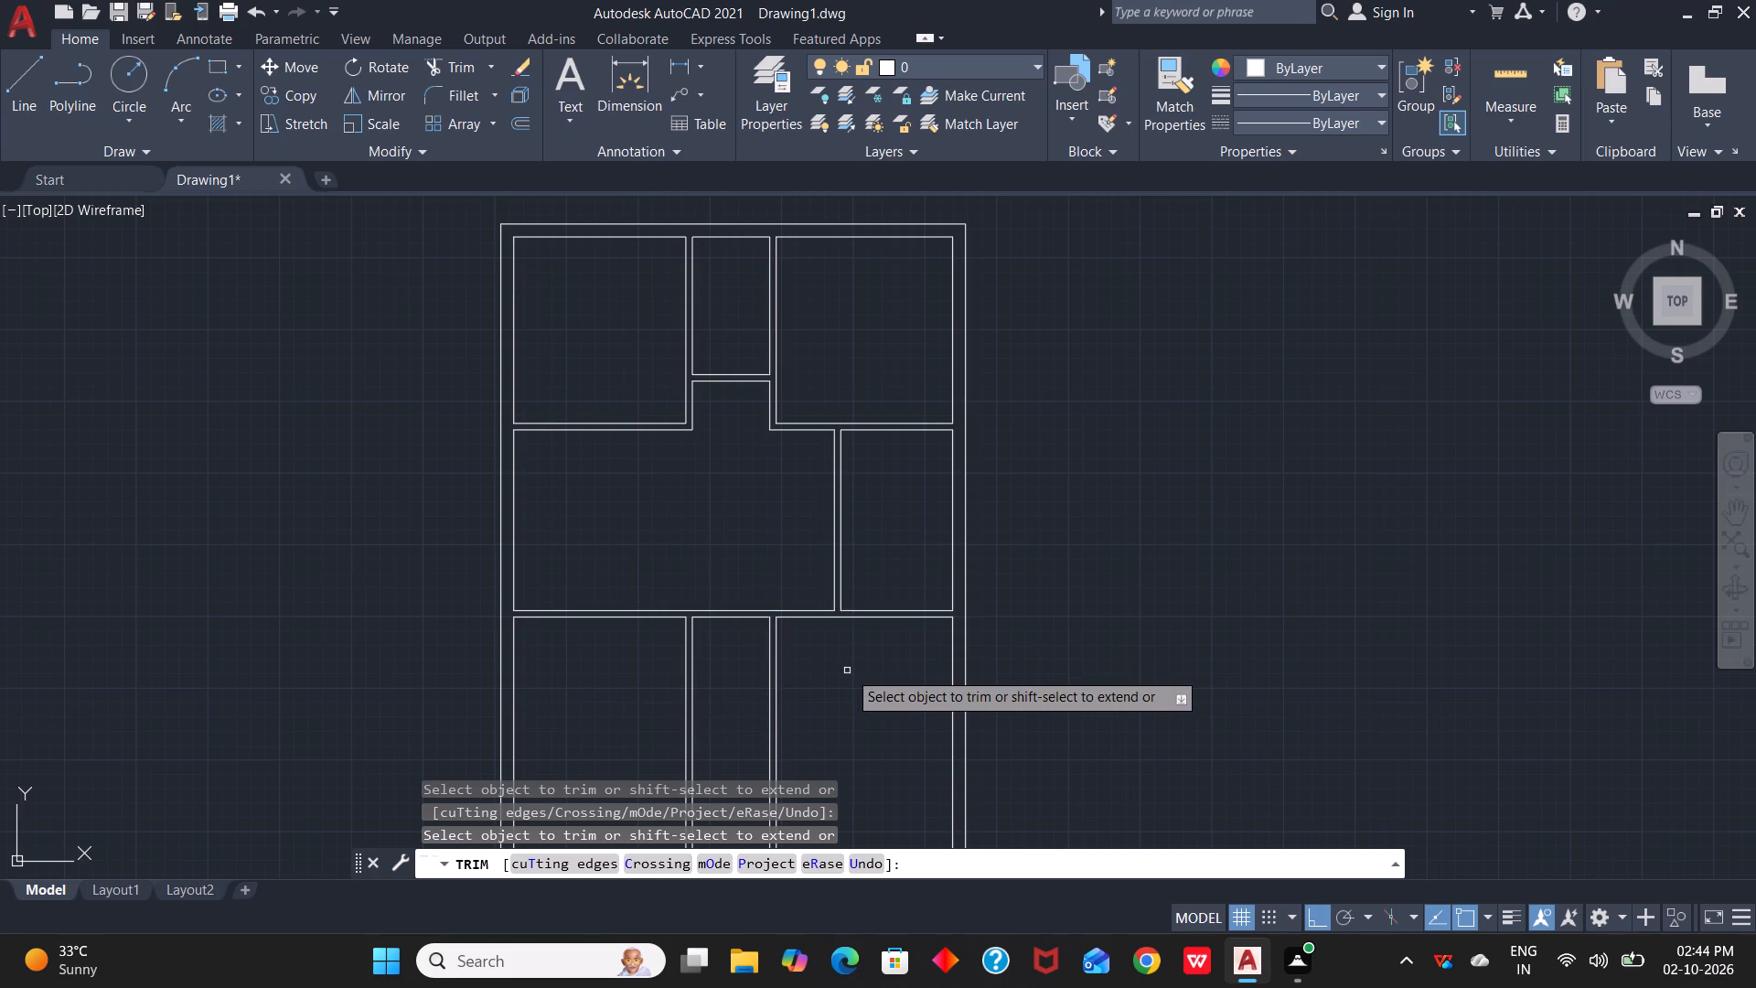
key("Escape")
key("Escape")
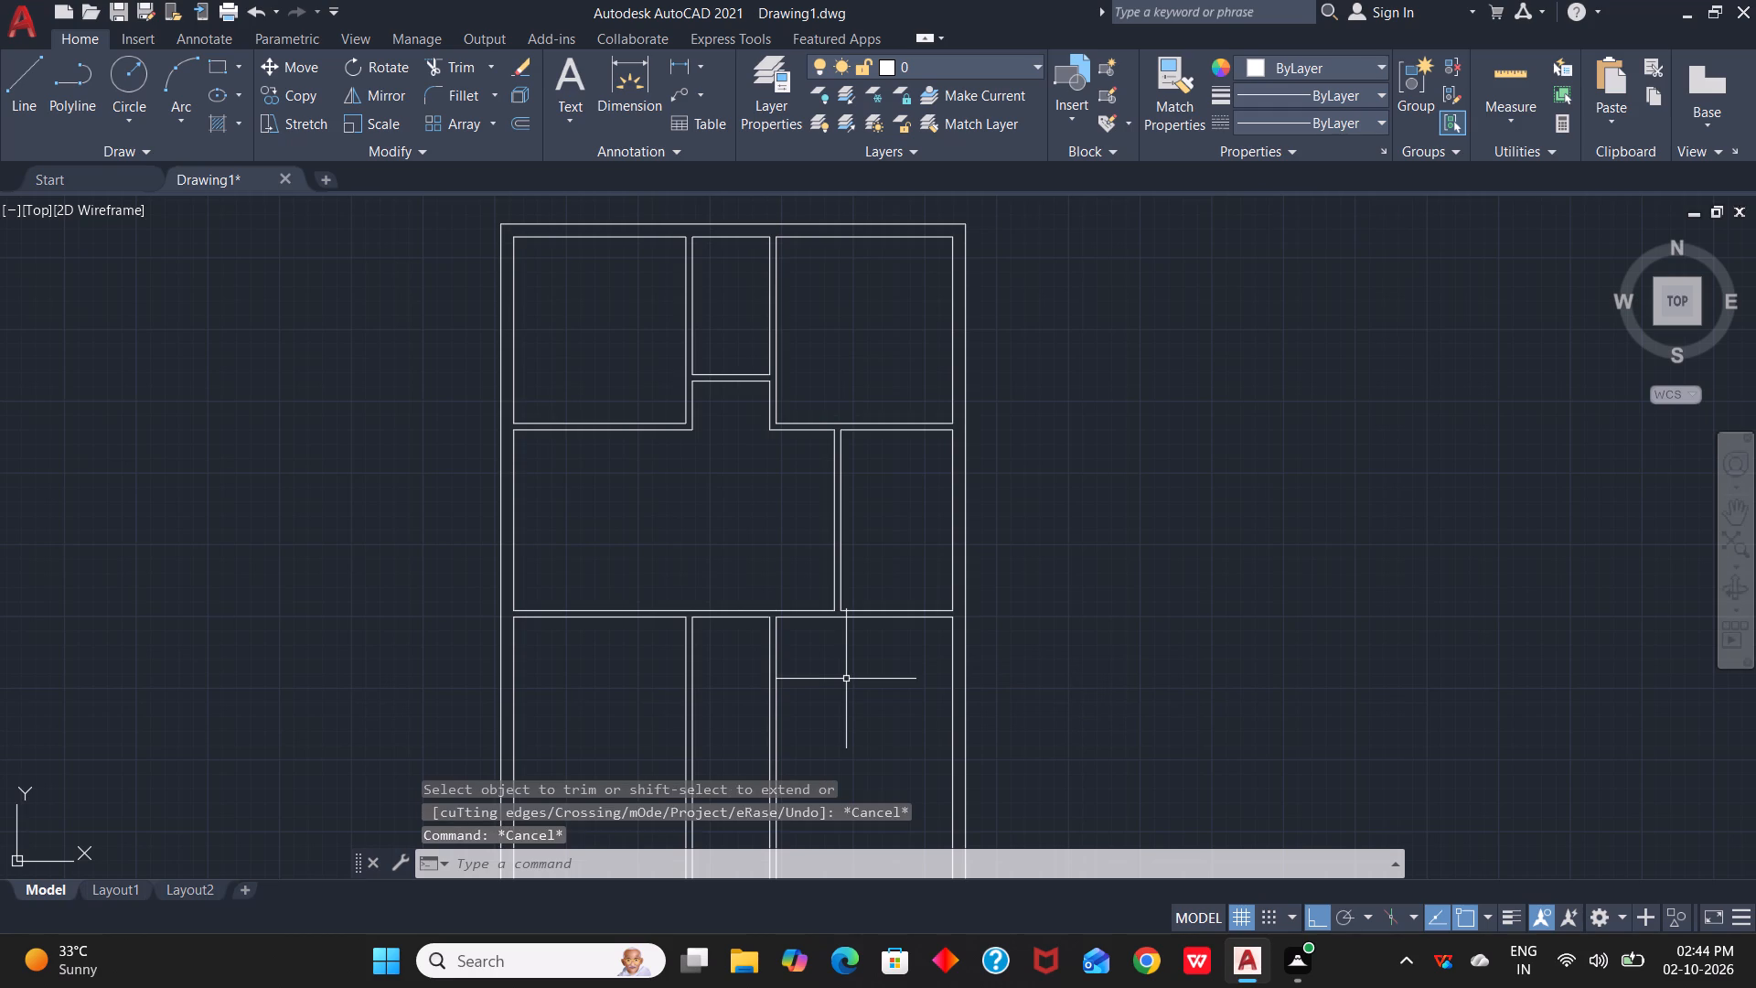
Extend both lines of the middle-space vertical partition down through the horizontal partition to the bottom wall.
key("e")
type("x")
key("space")
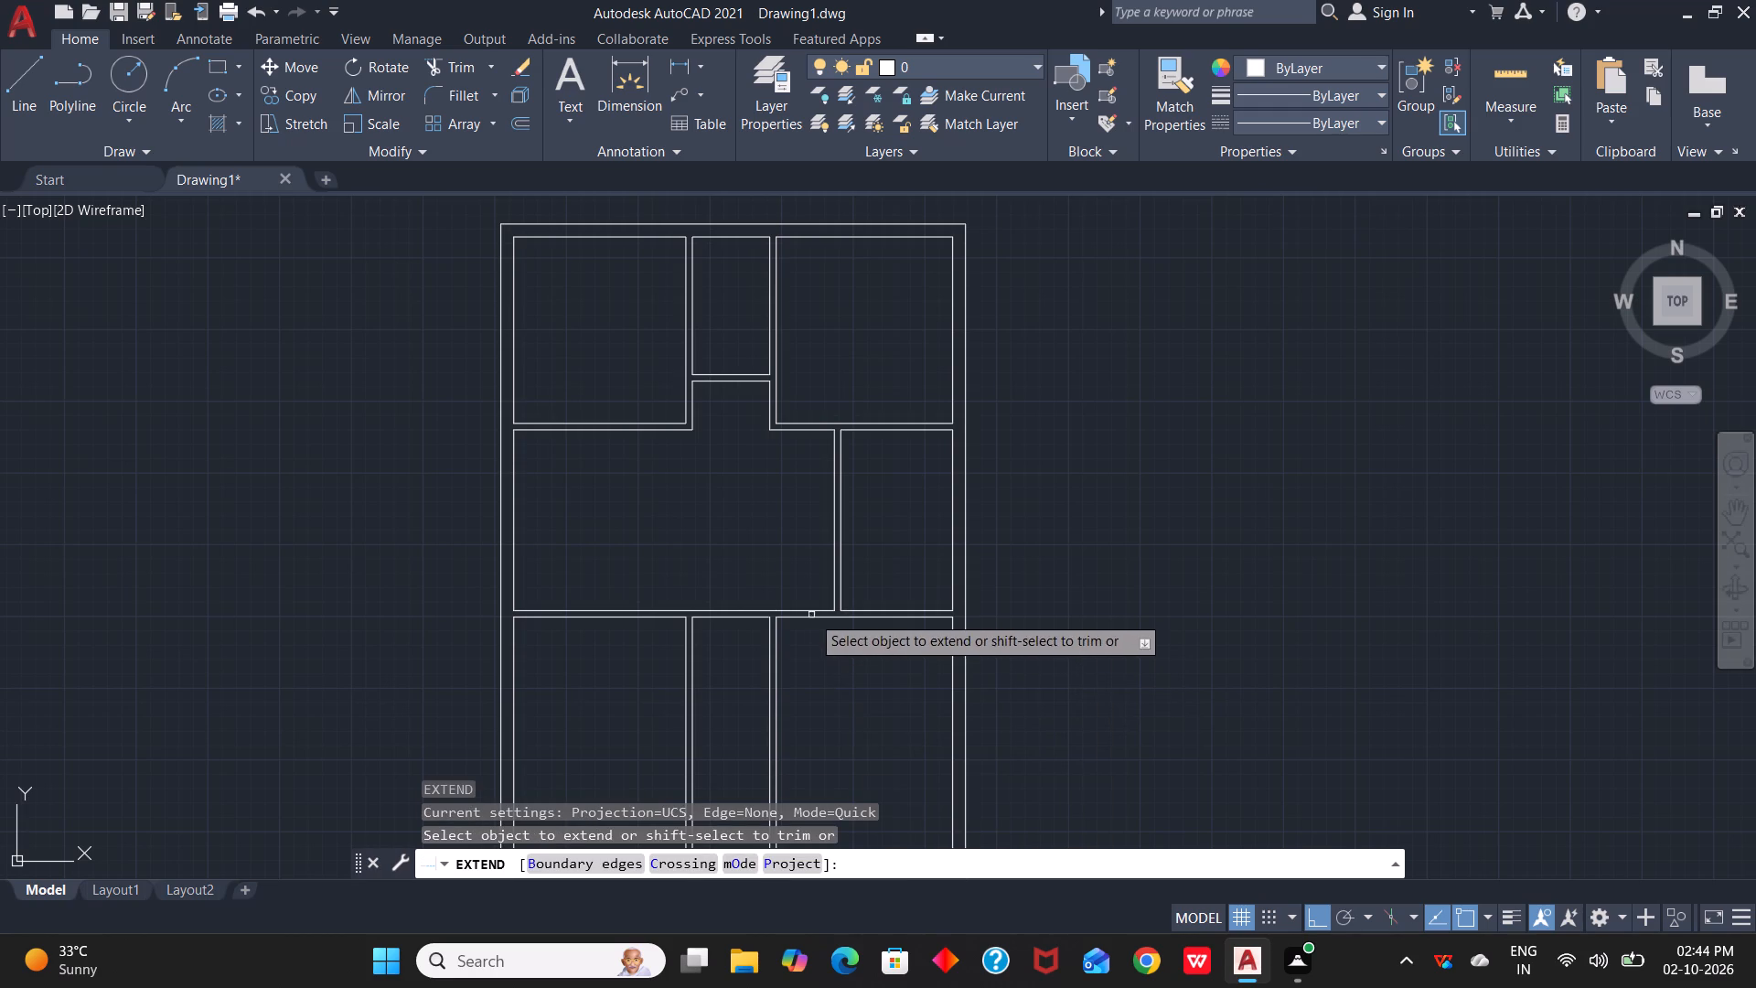
left_click(834, 576)
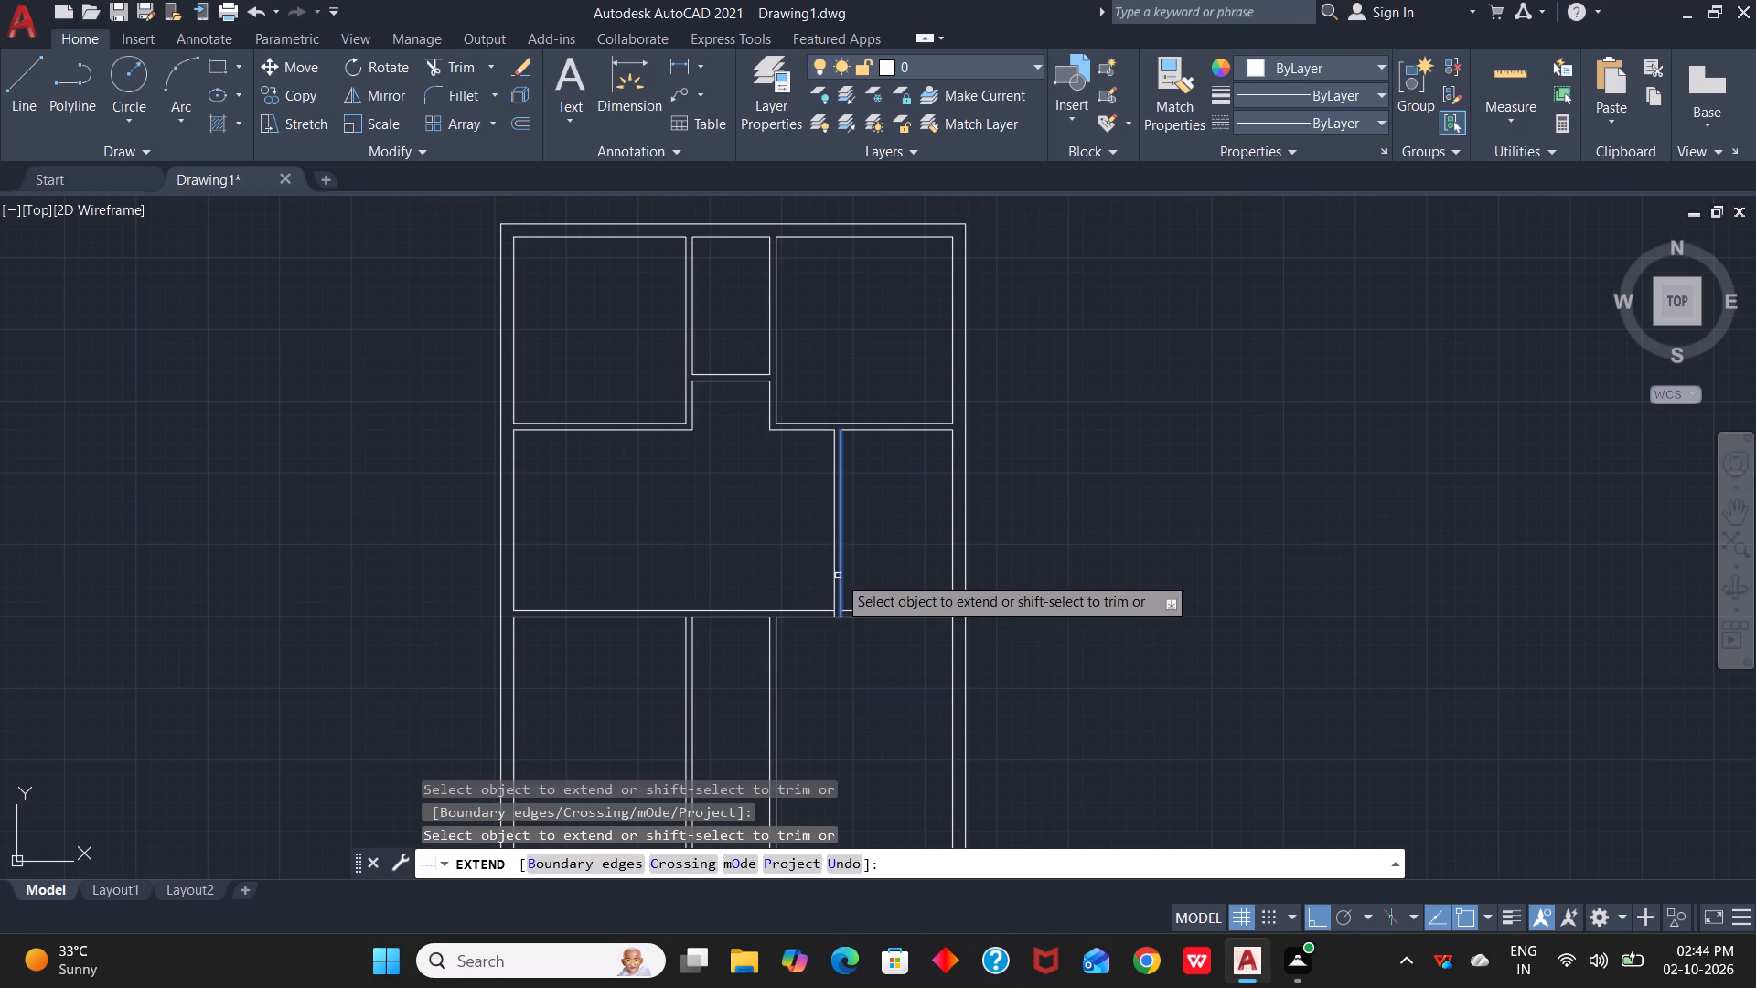
left_click(840, 575)
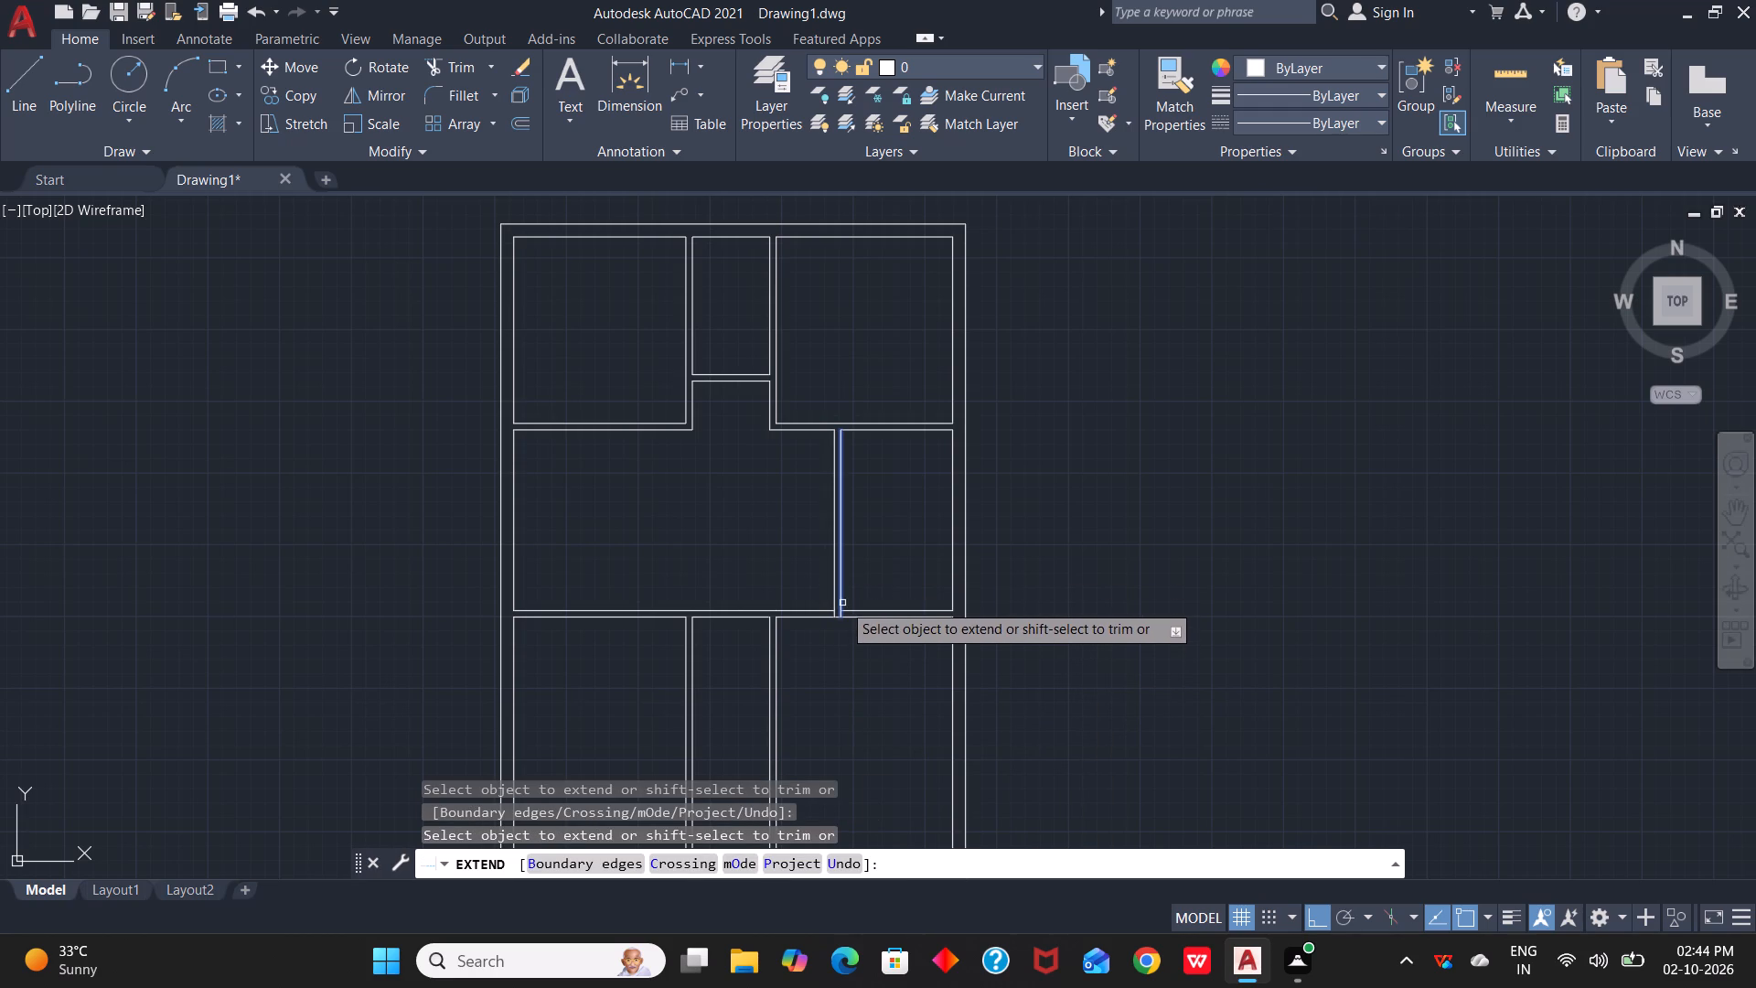
scroll(858, 692, "down", 1)
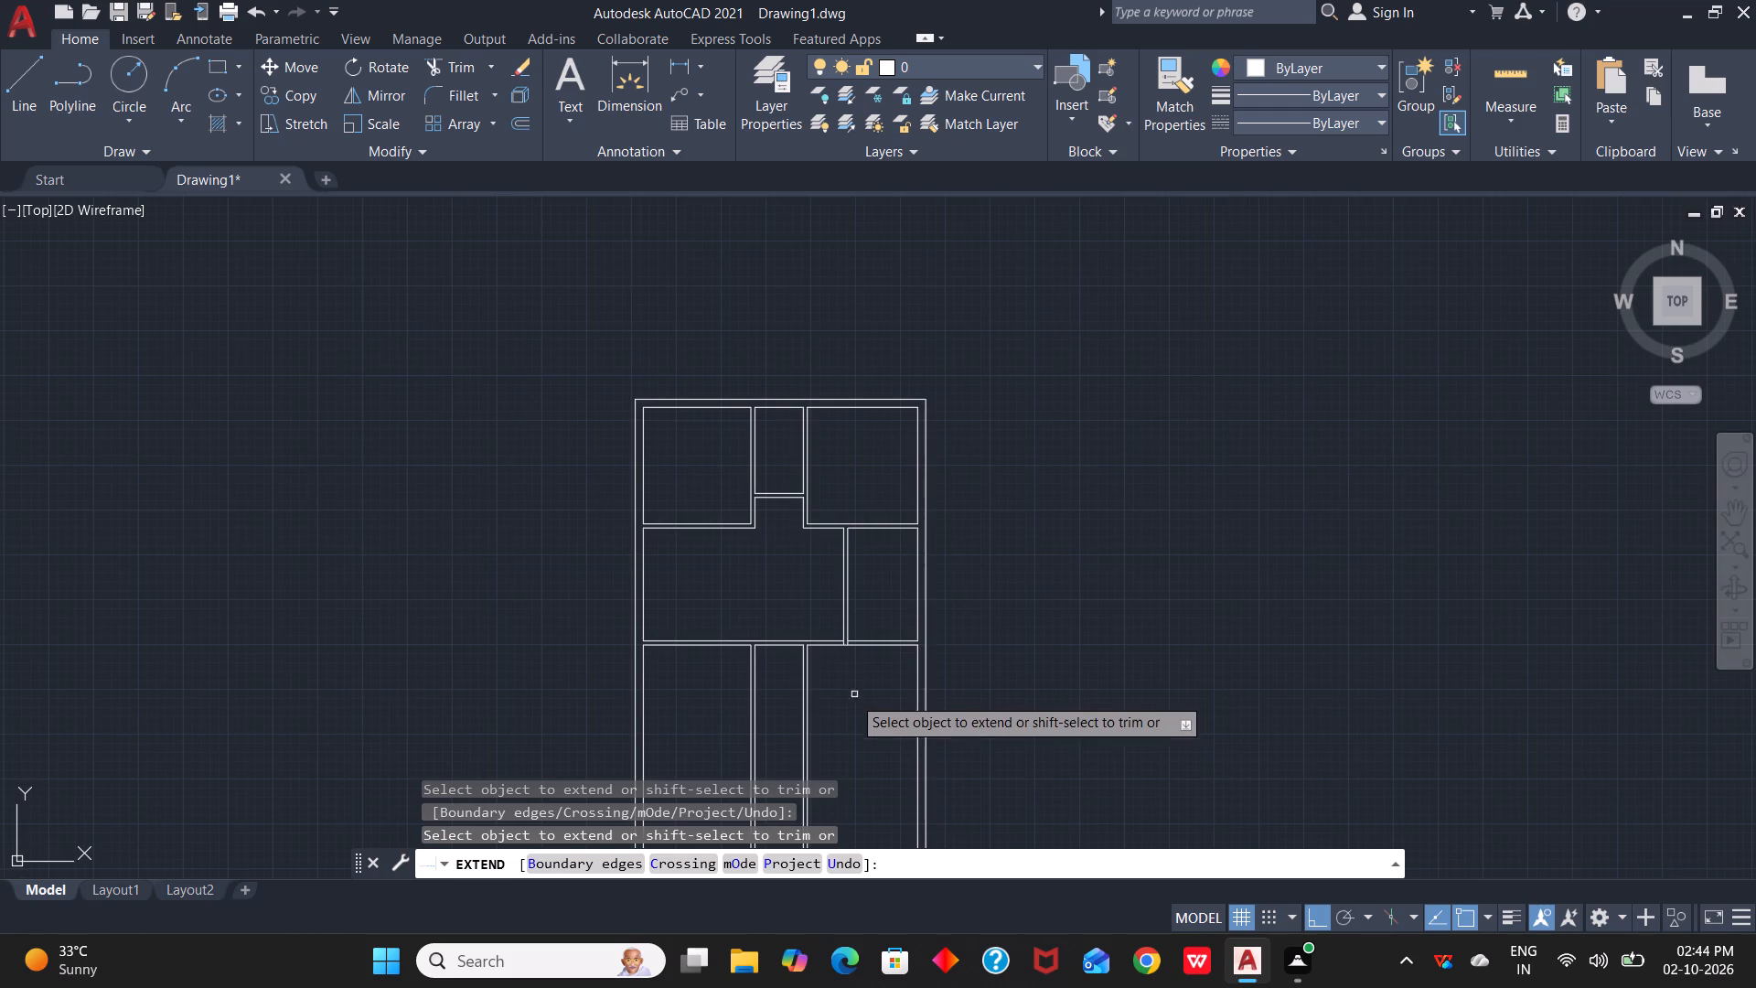
middle_click_drag(826, 720, 886, 596)
left_click(906, 485)
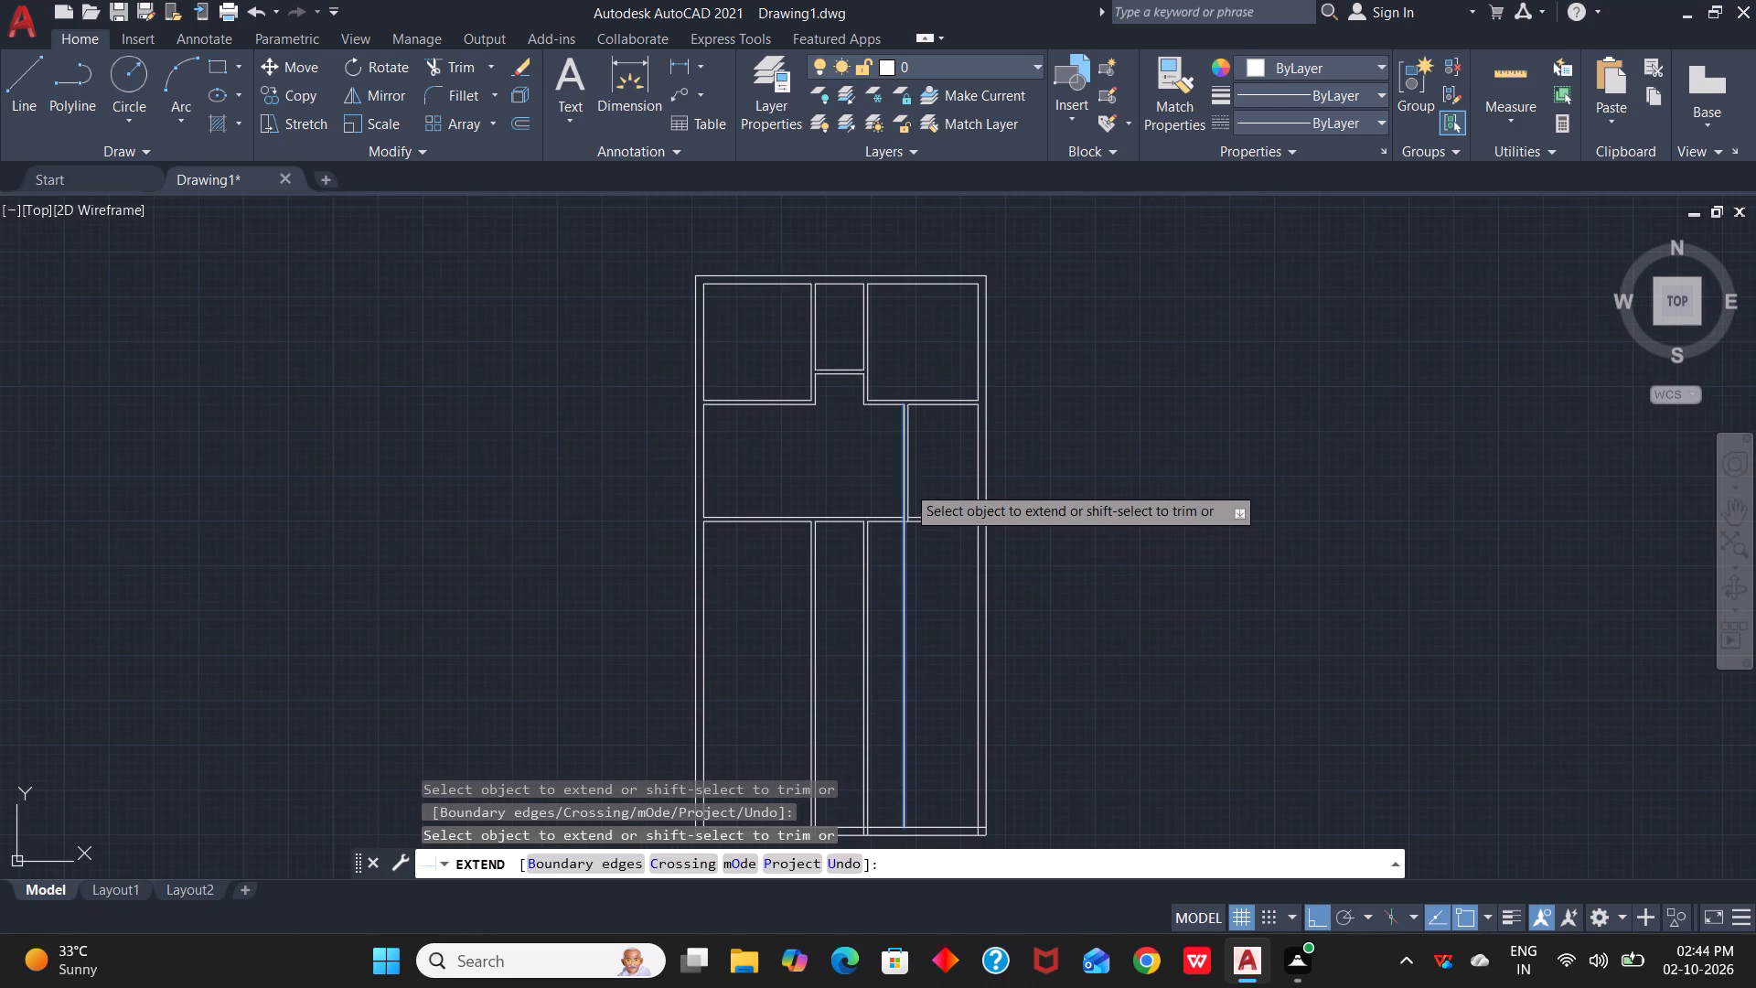
left_click(910, 486)
scroll(960, 626, "down", 1)
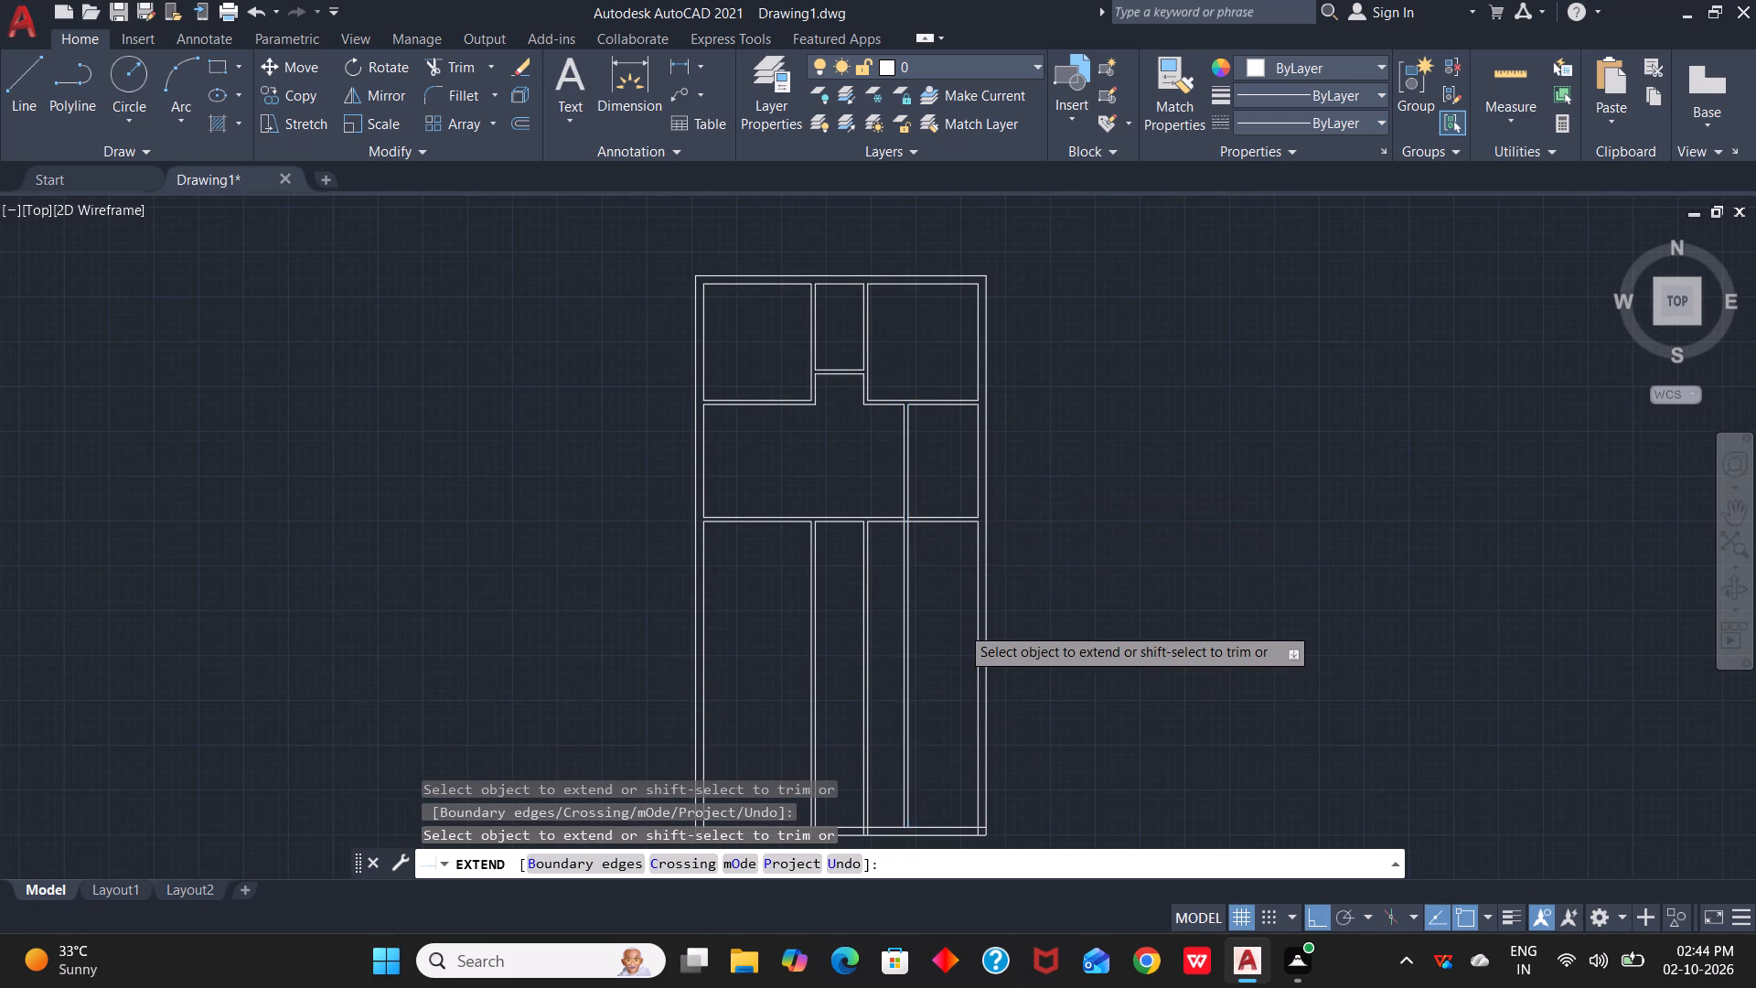
middle_click_drag(954, 642, 947, 670)
scroll(956, 645, "down", 1)
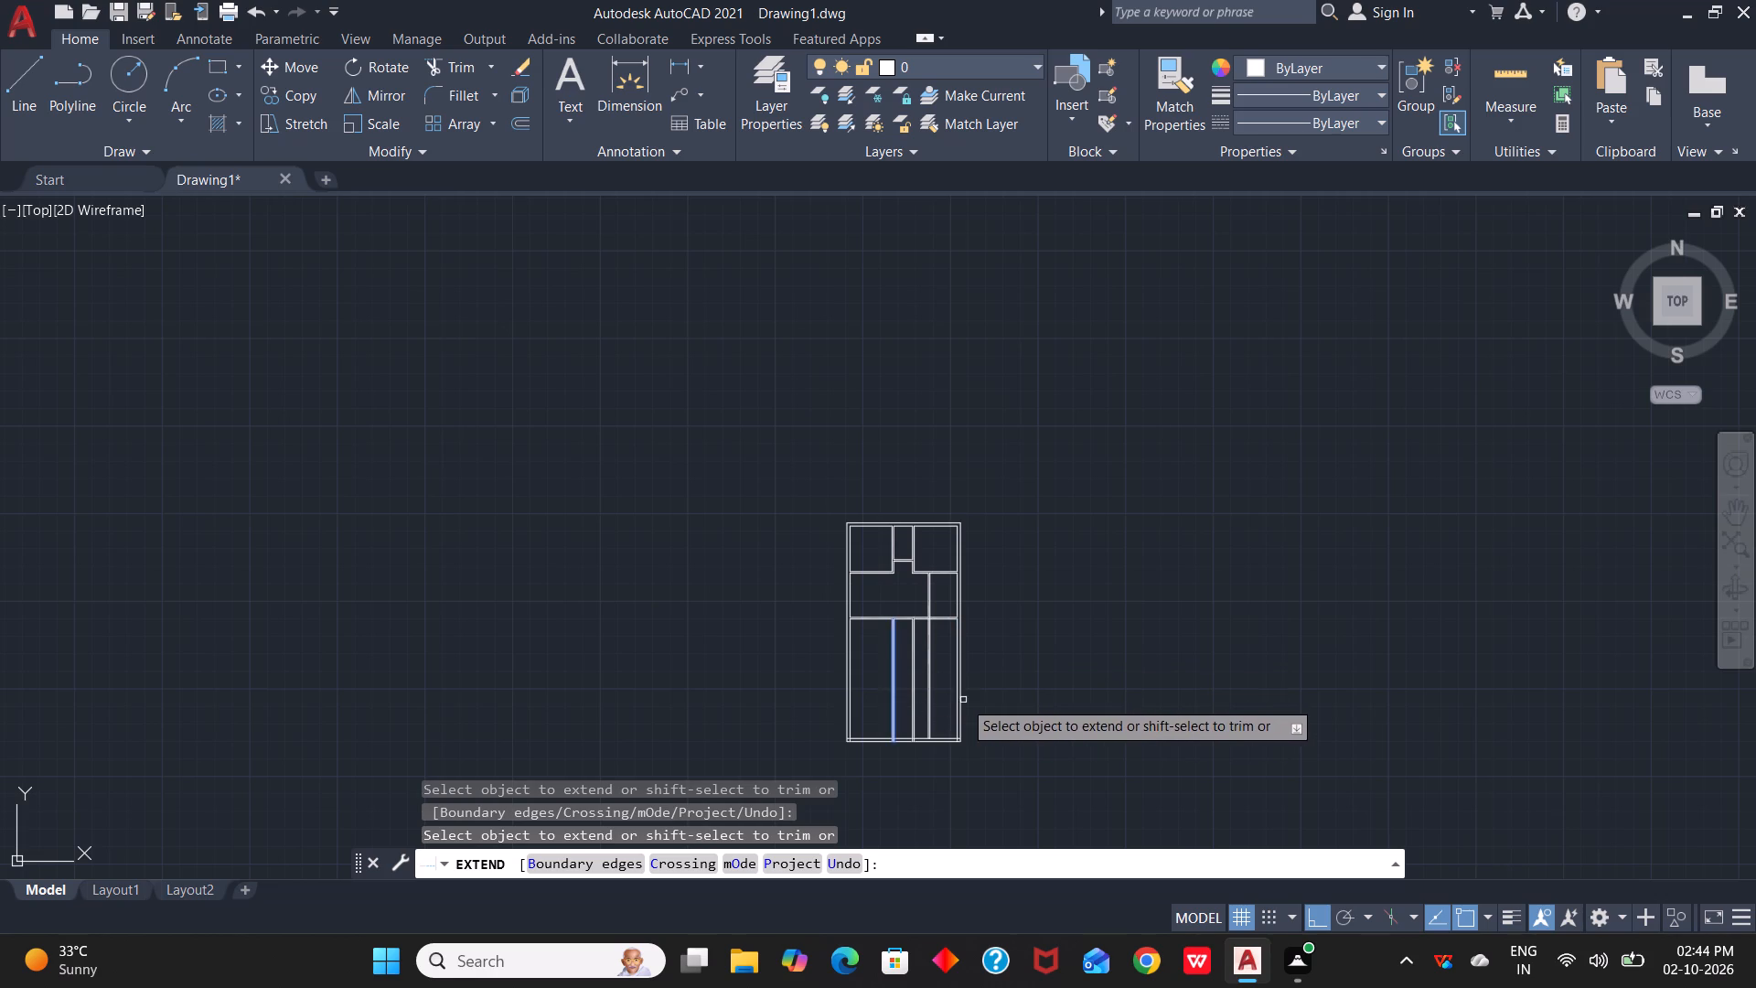
scroll(926, 678, "up", 3)
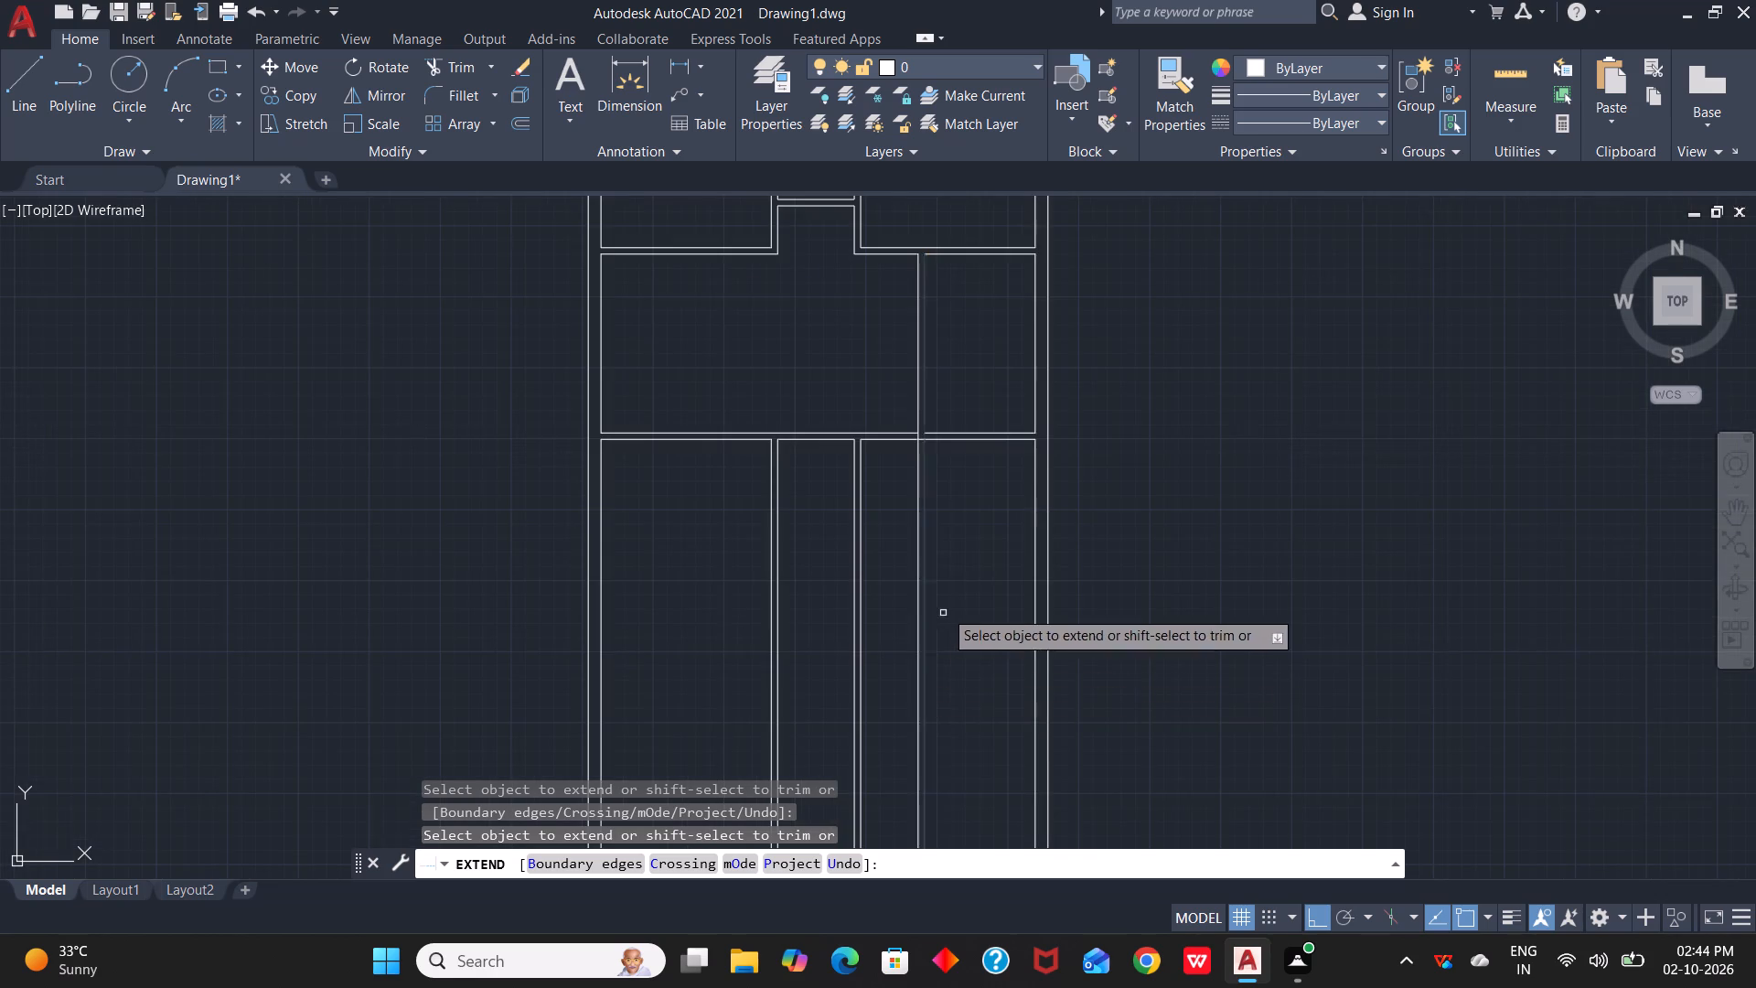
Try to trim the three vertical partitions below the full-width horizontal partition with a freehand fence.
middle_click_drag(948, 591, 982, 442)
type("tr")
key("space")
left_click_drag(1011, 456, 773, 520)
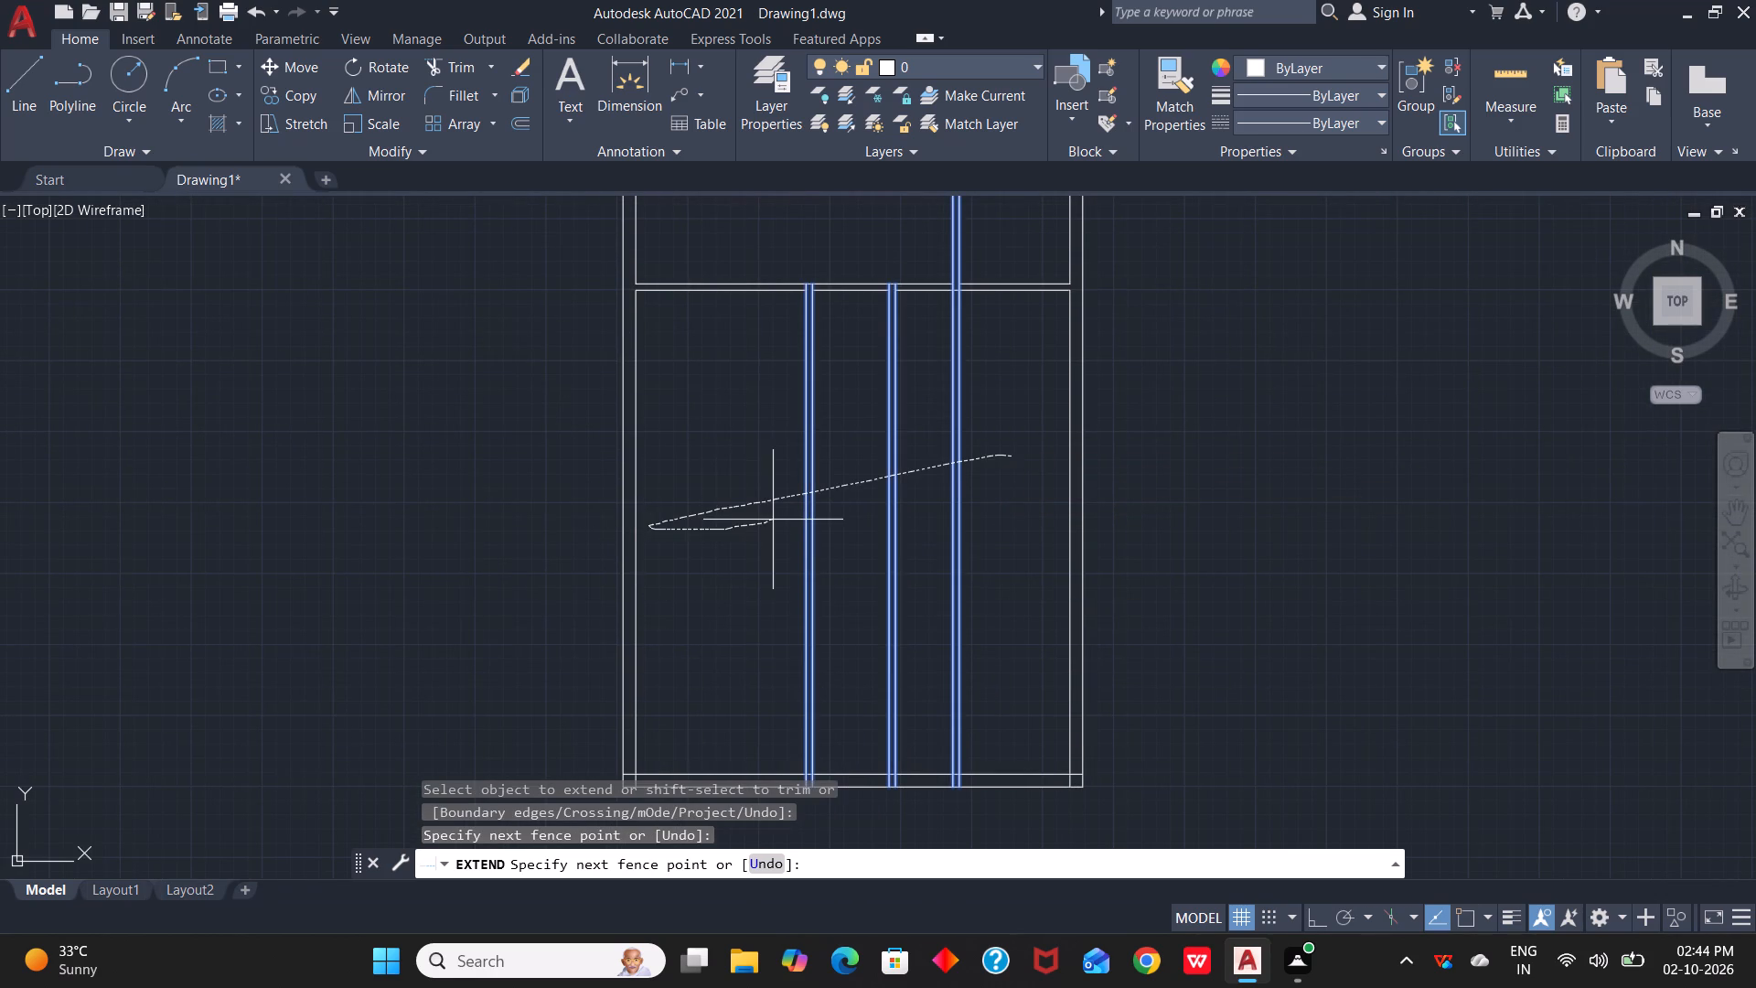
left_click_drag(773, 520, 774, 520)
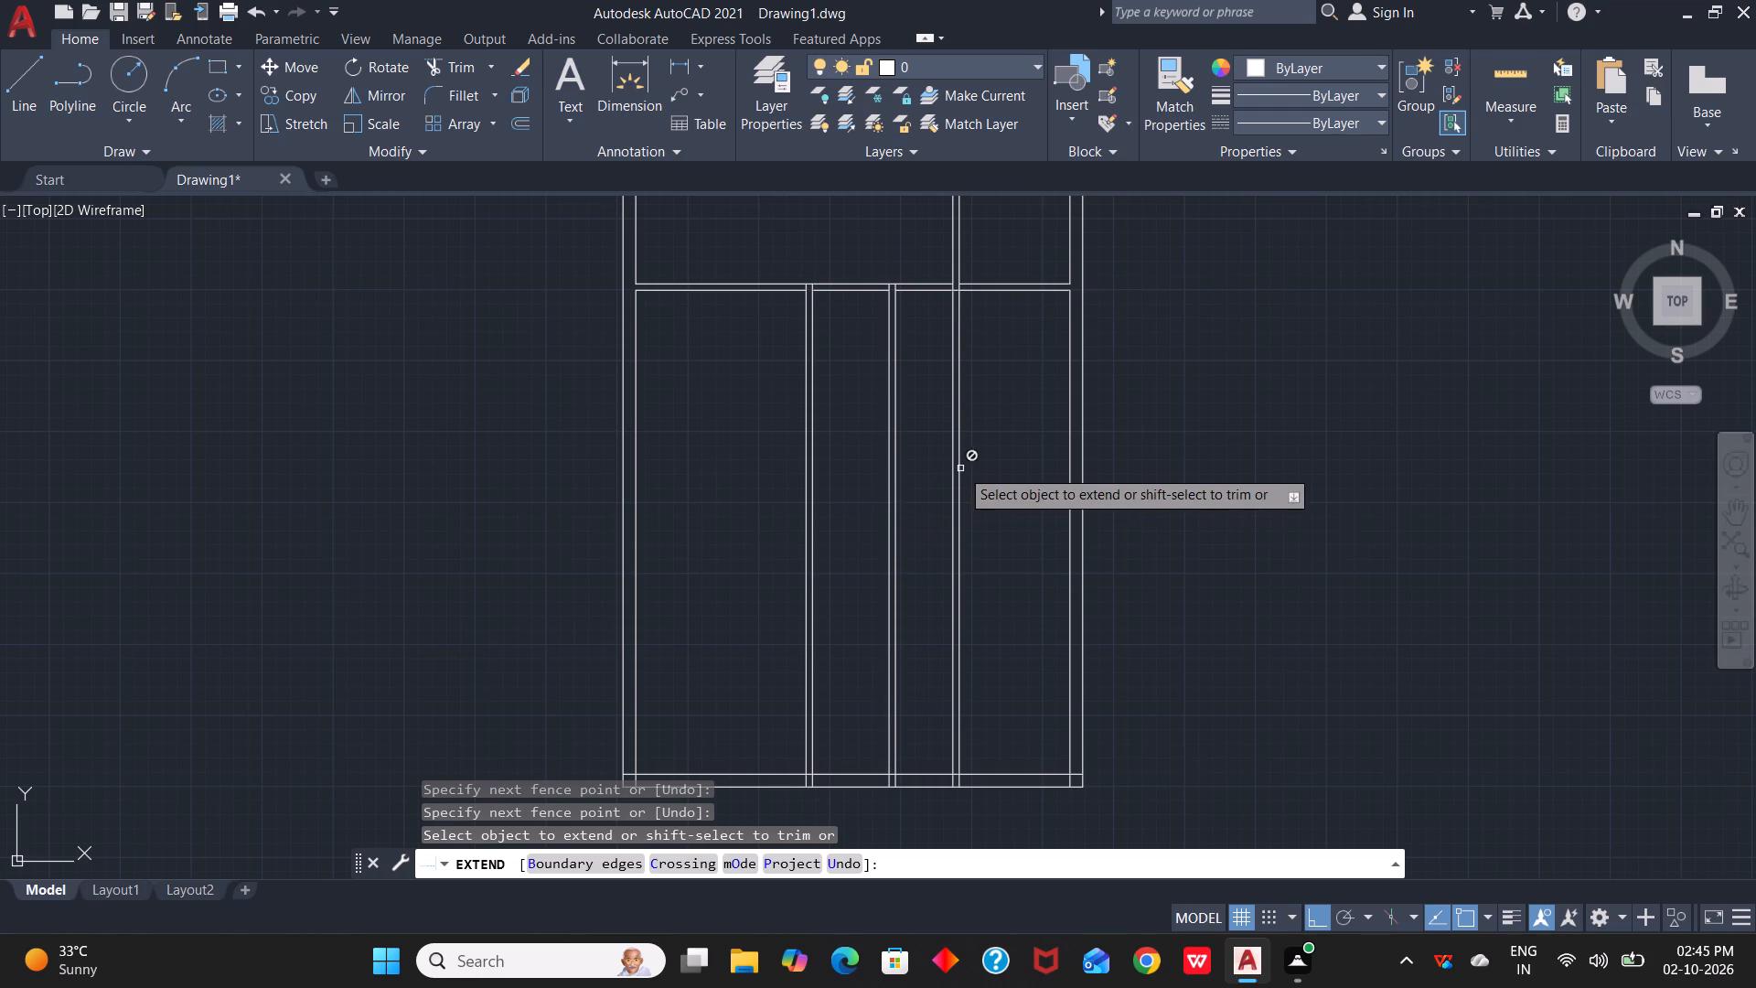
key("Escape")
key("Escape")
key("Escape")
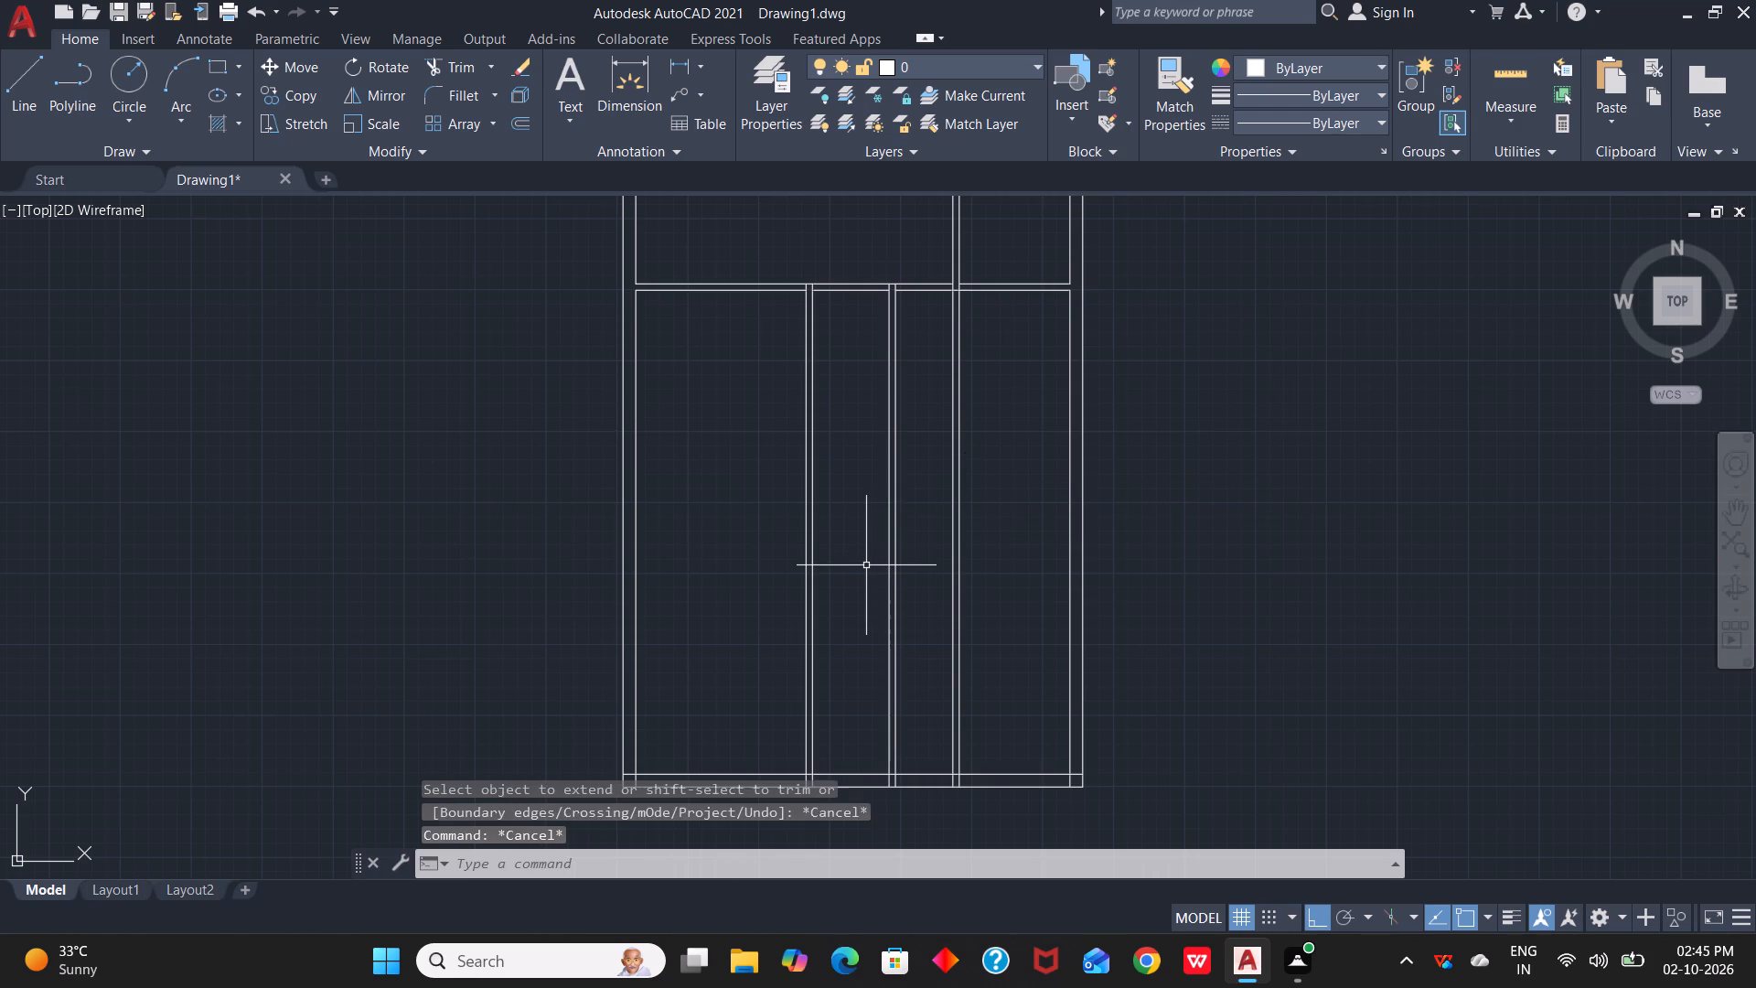
Trim away all three vertical partitions between the full-width horizontal partition and the bottom wall.
key("t")
key("r")
key("space")
left_click_drag(980, 478, 804, 551)
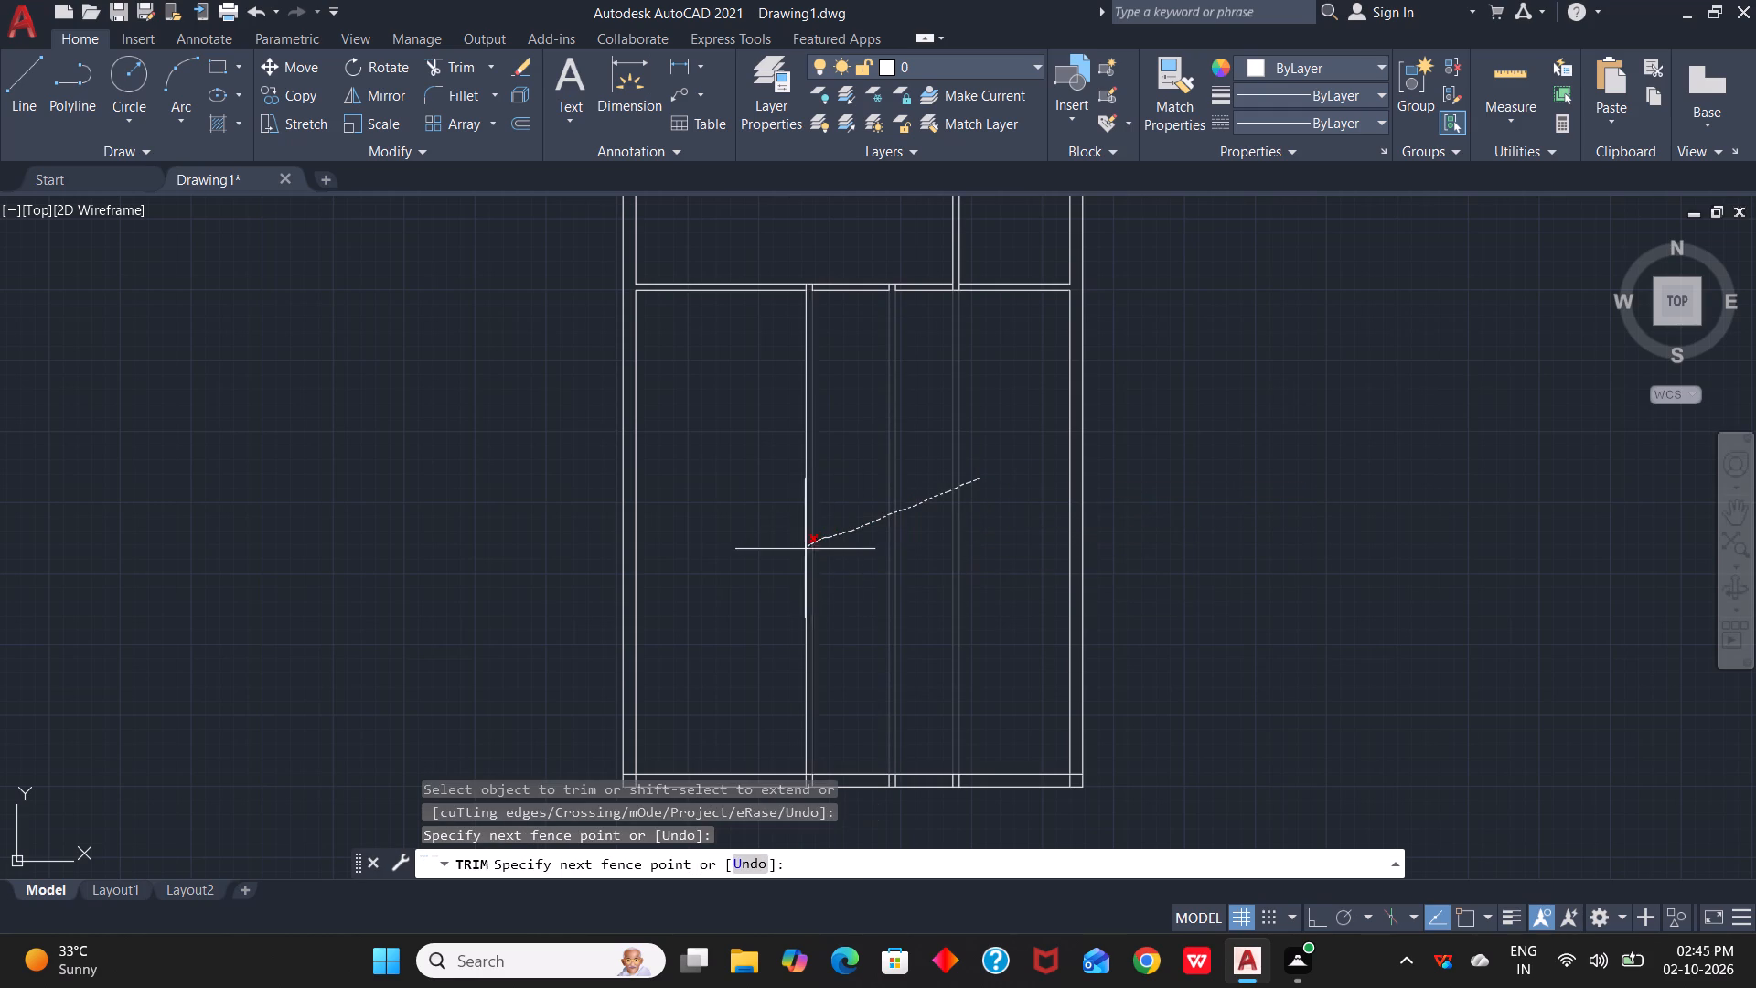
left_click_drag(804, 551, 780, 565)
Trim the leftover stubs of the two left vertical partitions inside the full-width horizontal partition's thickness.
middle_click_drag(911, 463, 937, 709)
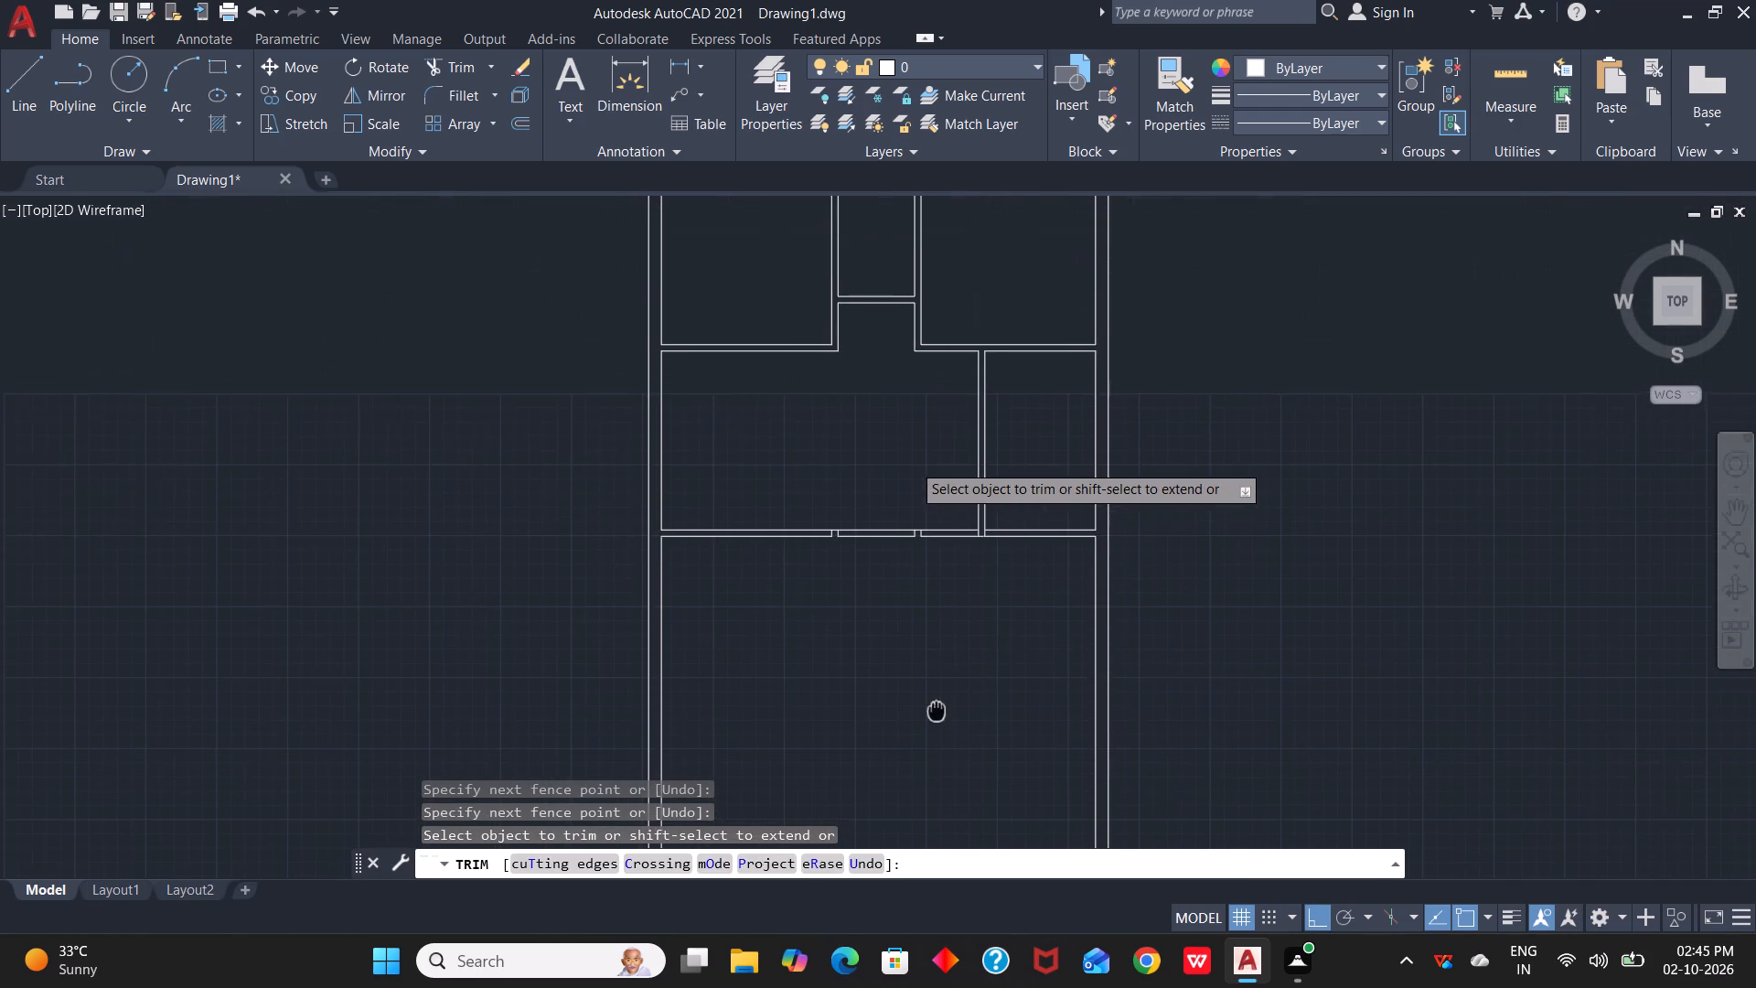
middle_click_drag(937, 709, 935, 703)
scroll(909, 603, "up", 2)
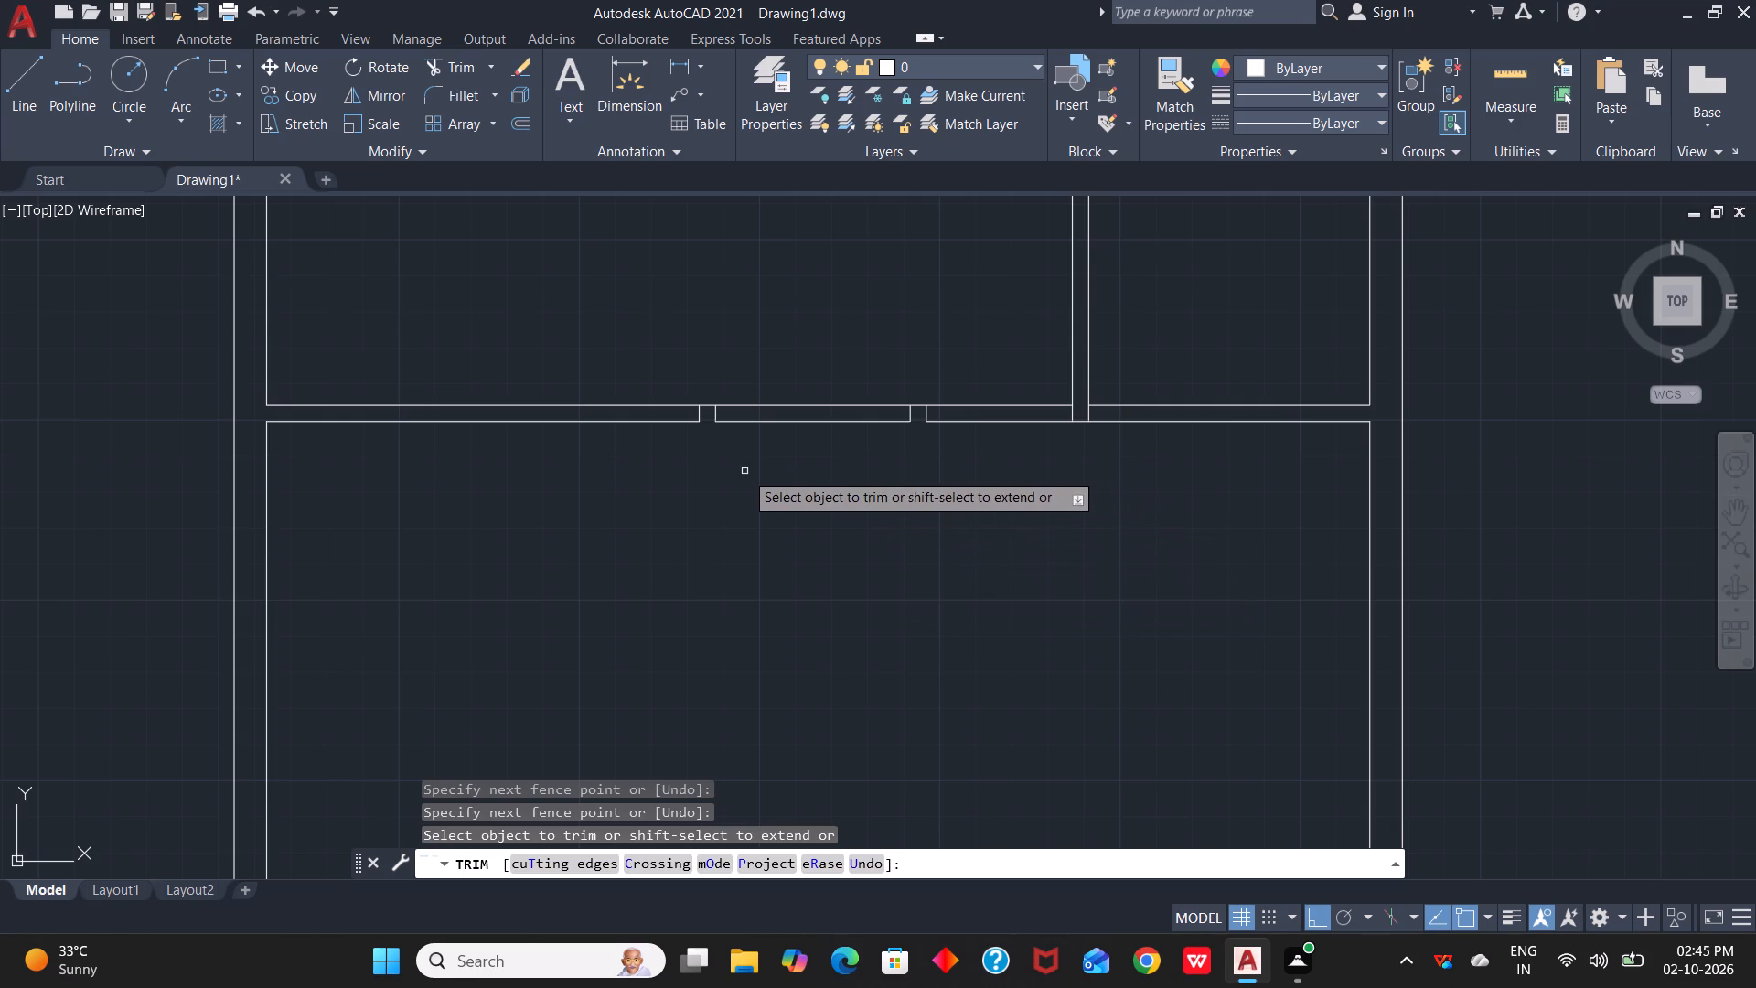
scroll(814, 448, "up", 3)
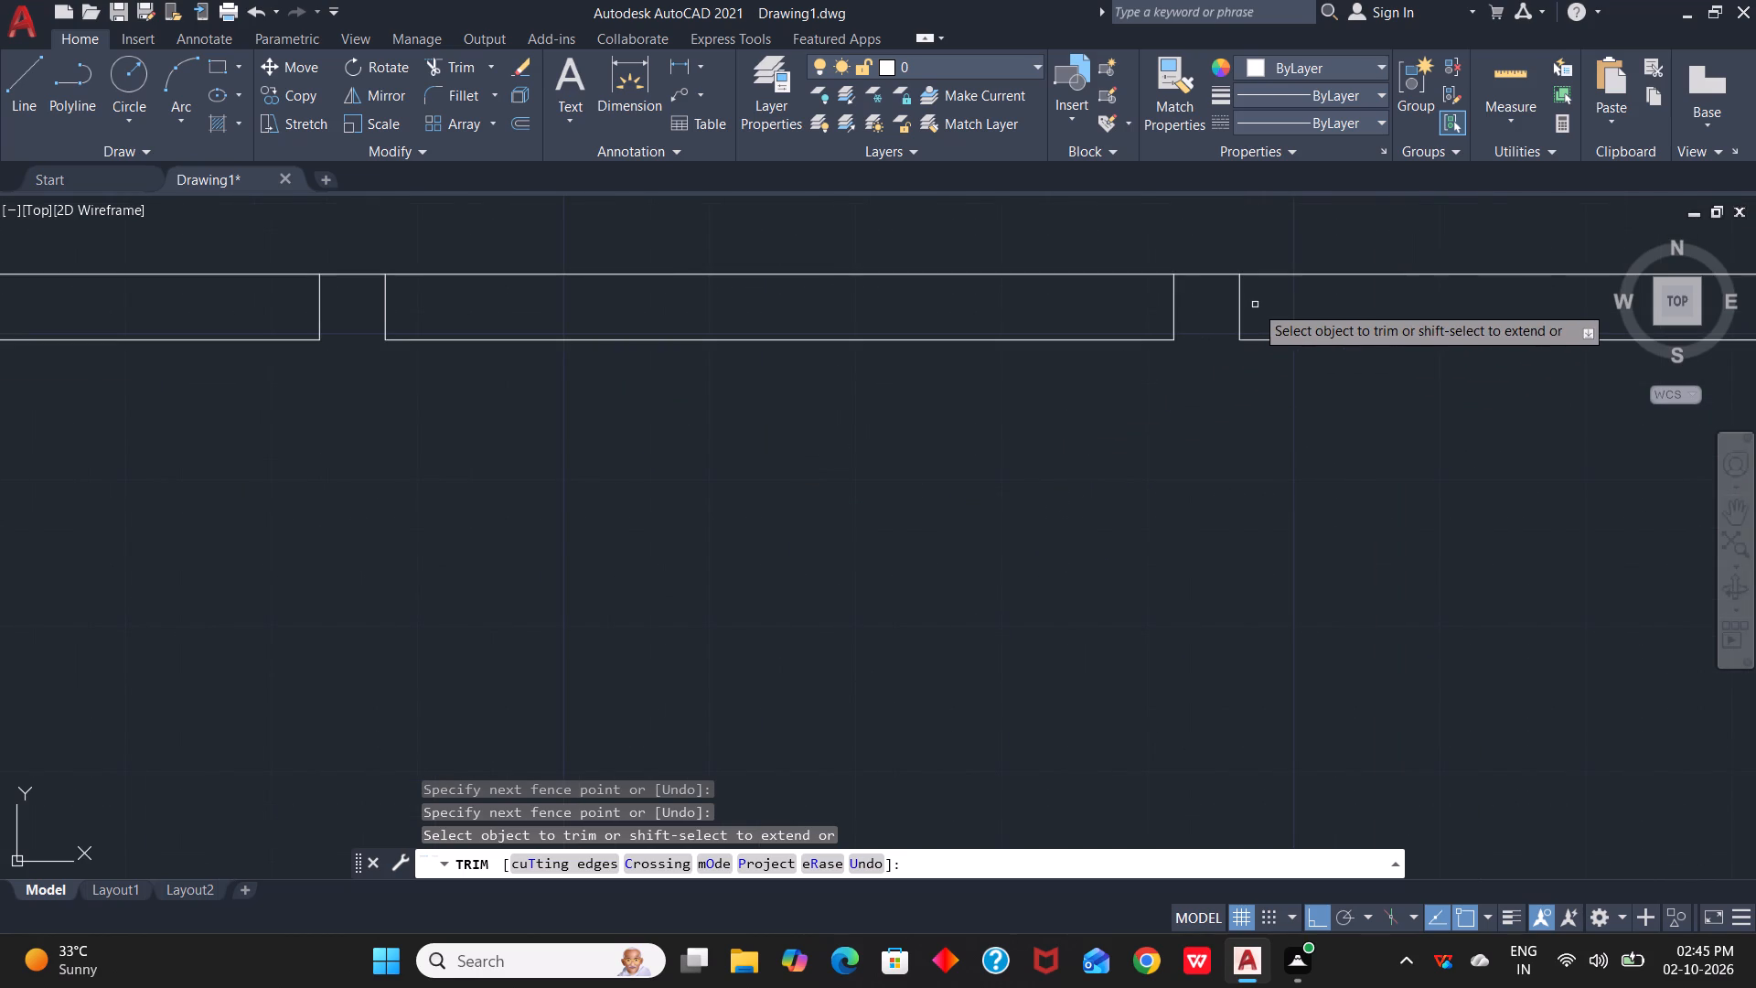
key("t")
key("r")
key("space")
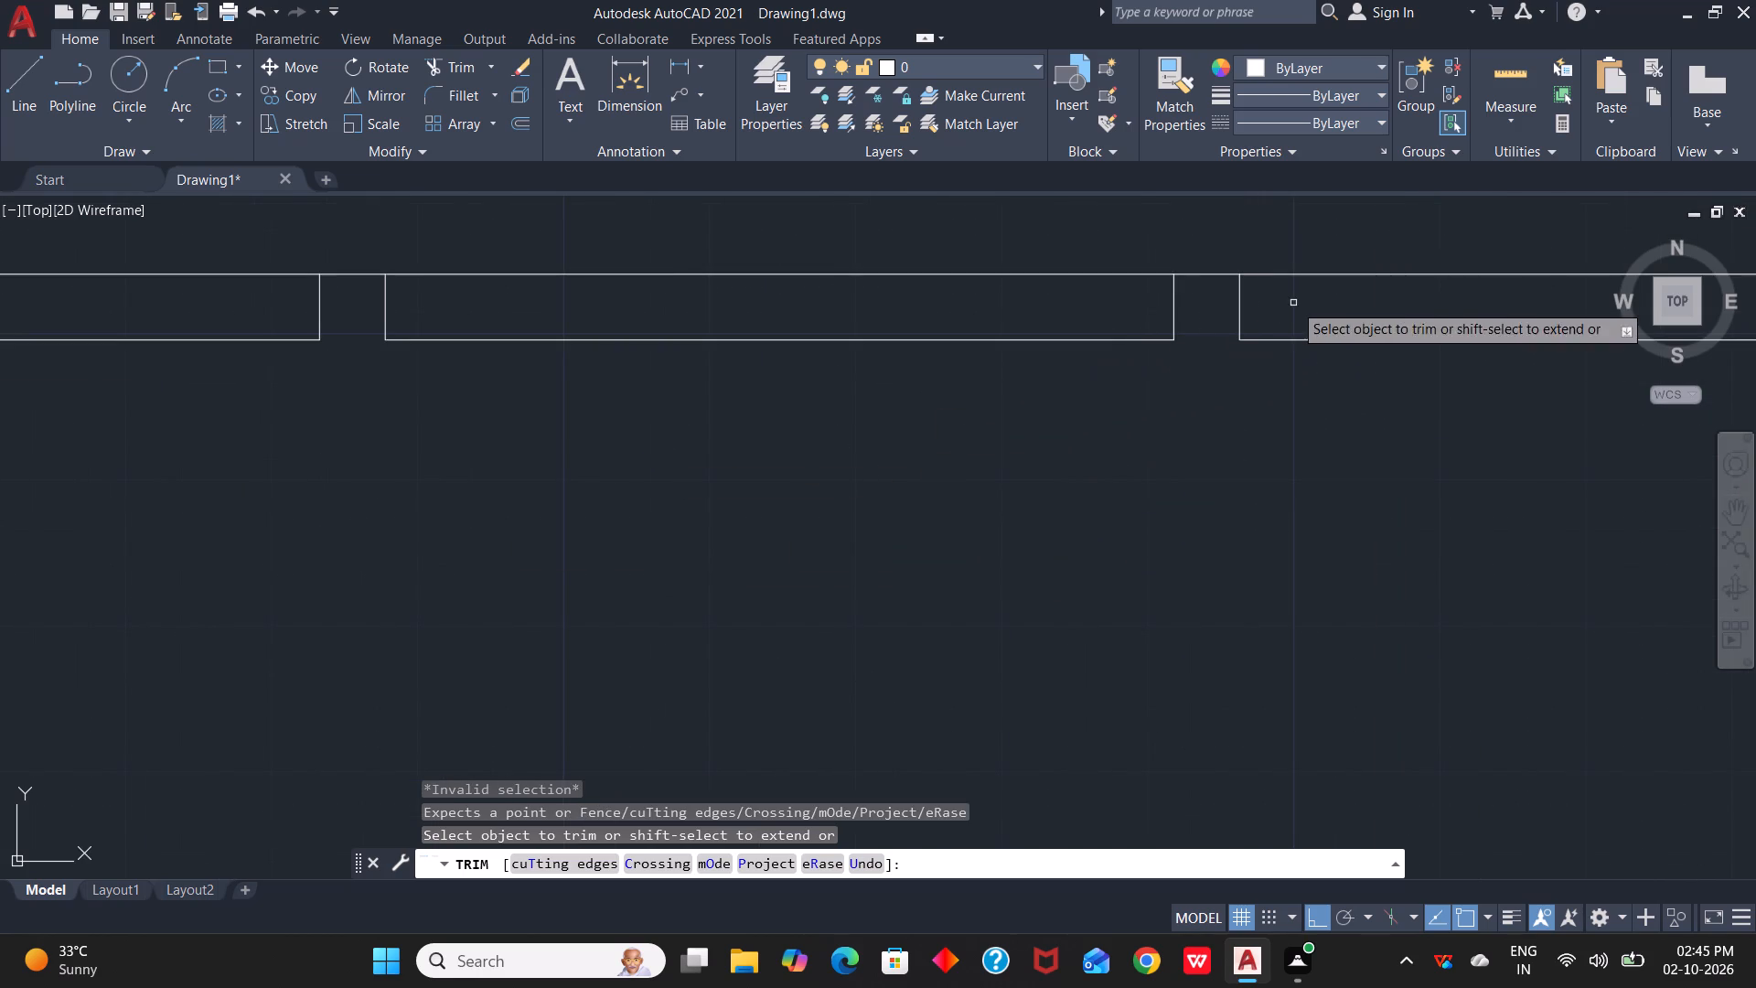
left_click_drag(1288, 303, 1119, 318)
left_click_drag(325, 306, 360, 309)
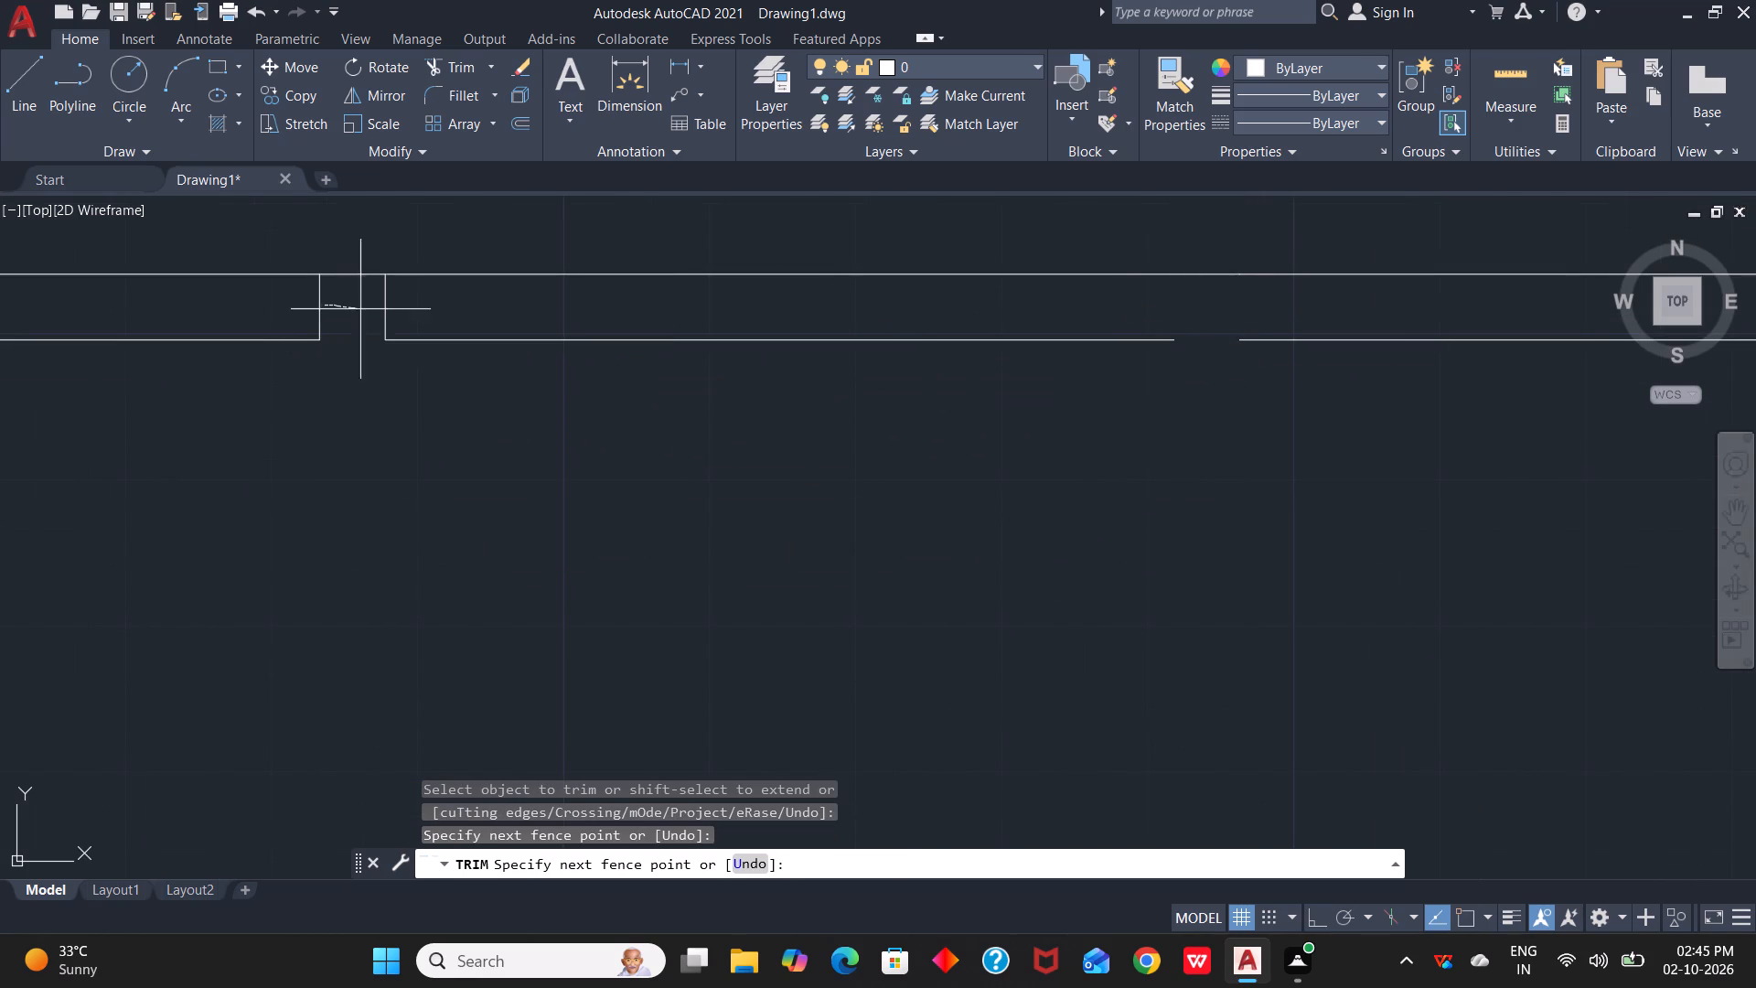
left_click_drag(360, 309, 276, 293)
scroll(888, 409, "down", 3)
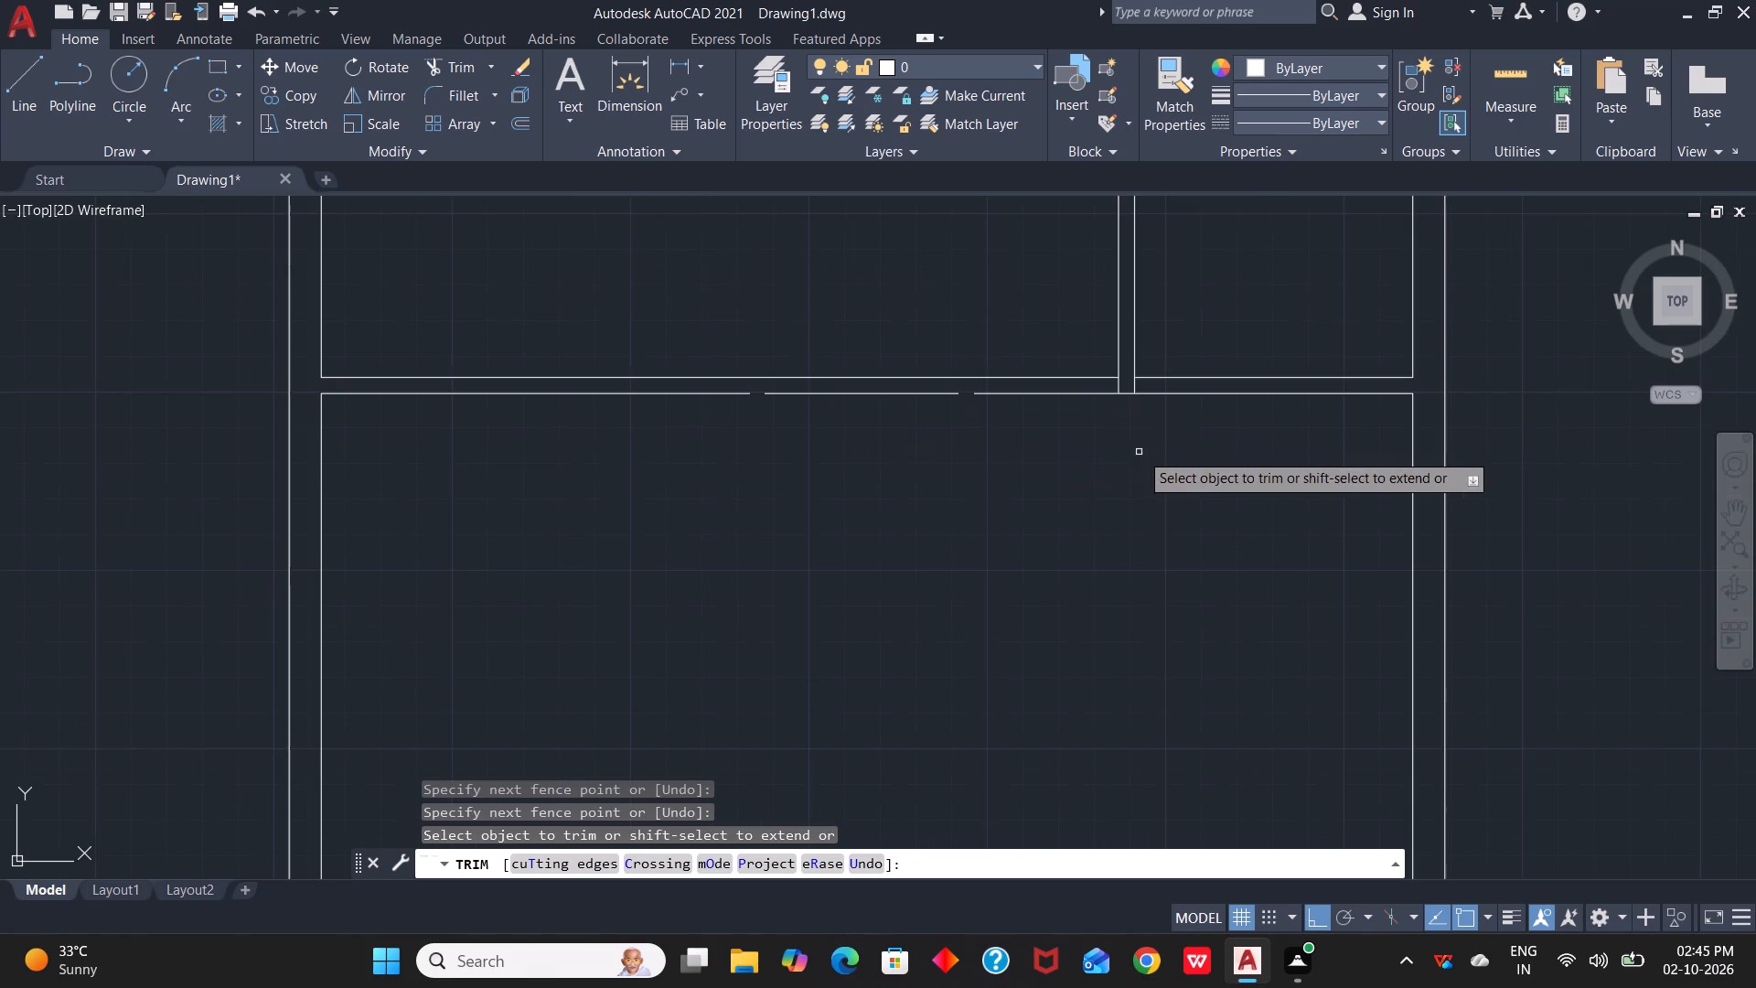
middle_click_drag(1129, 452, 784, 479)
scroll(802, 472, "down", 1)
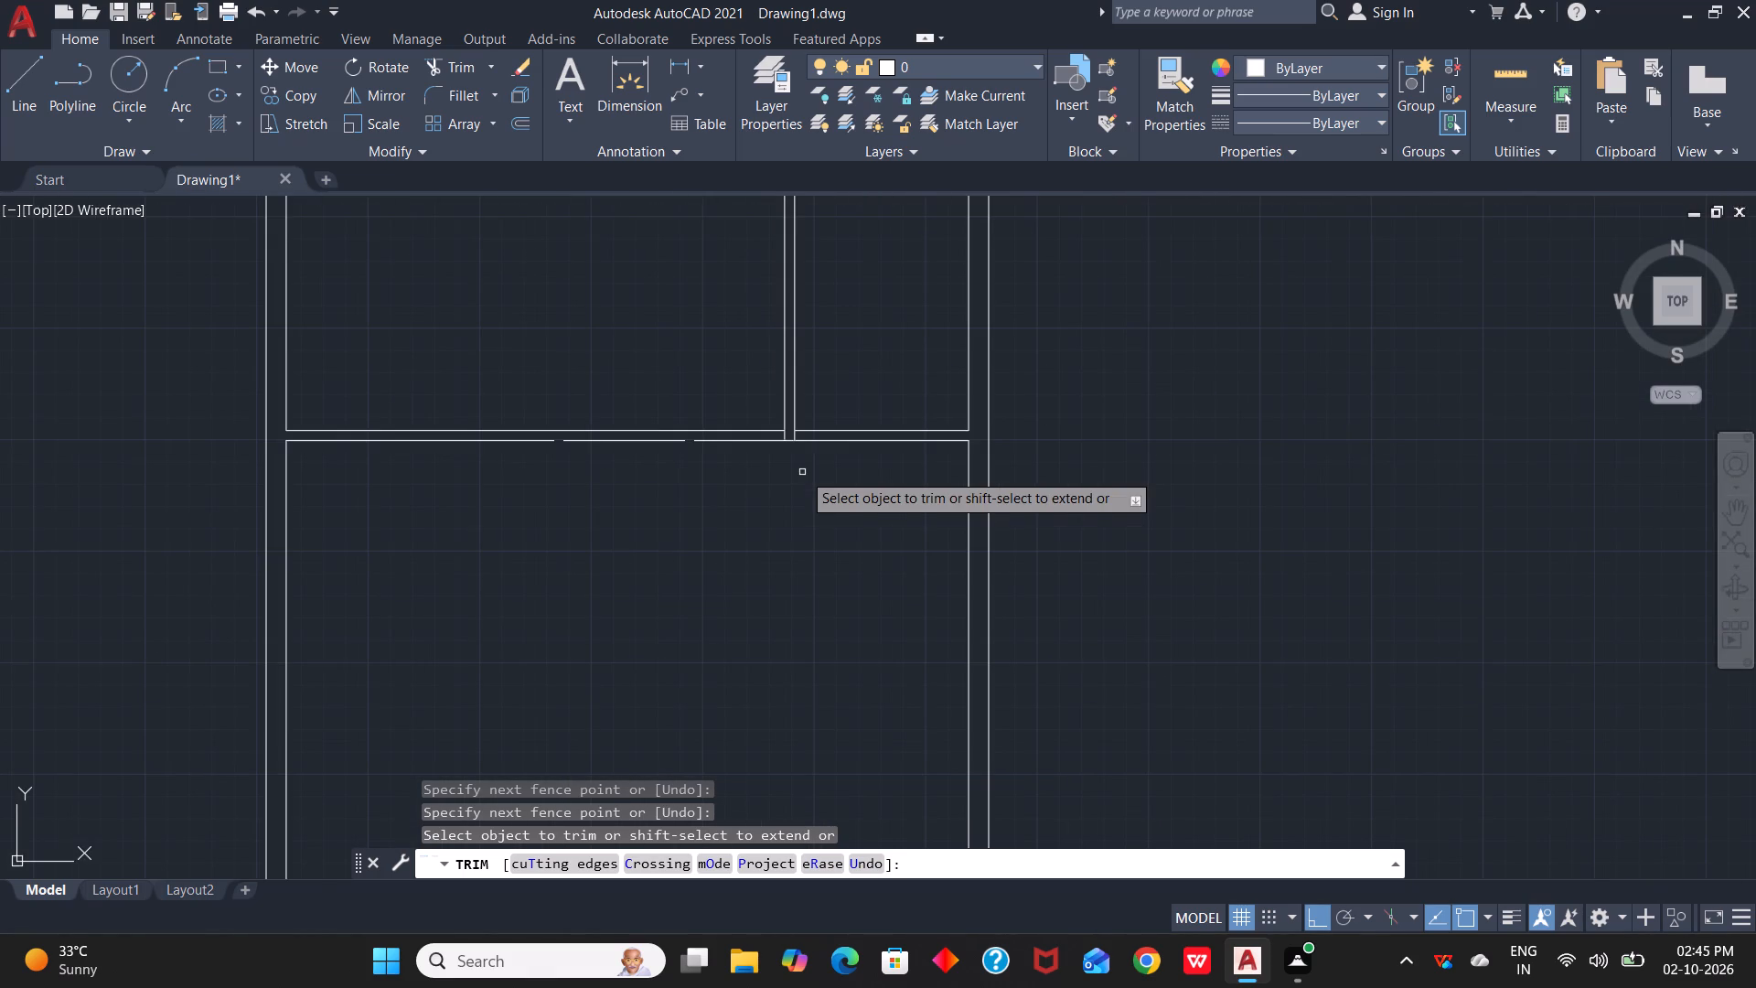
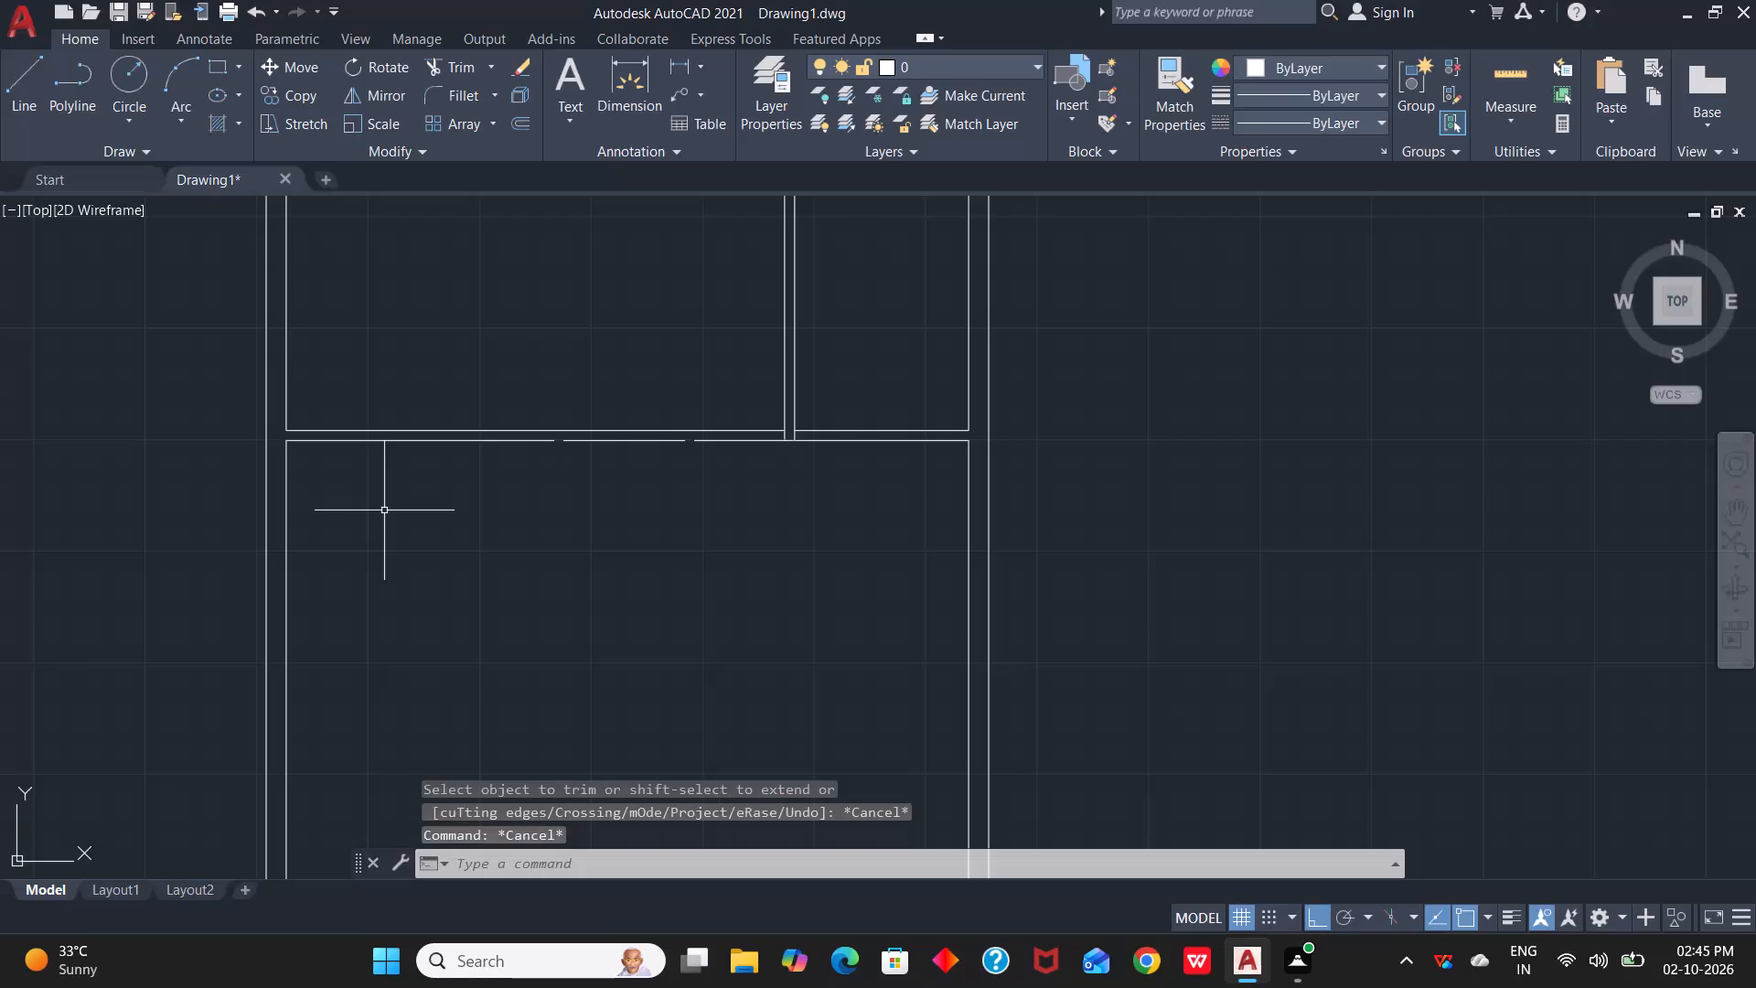
Offset the three segments of the full-width horizontal partition's lower line 6'8" downward into the lower area.
type("o")
key("space")
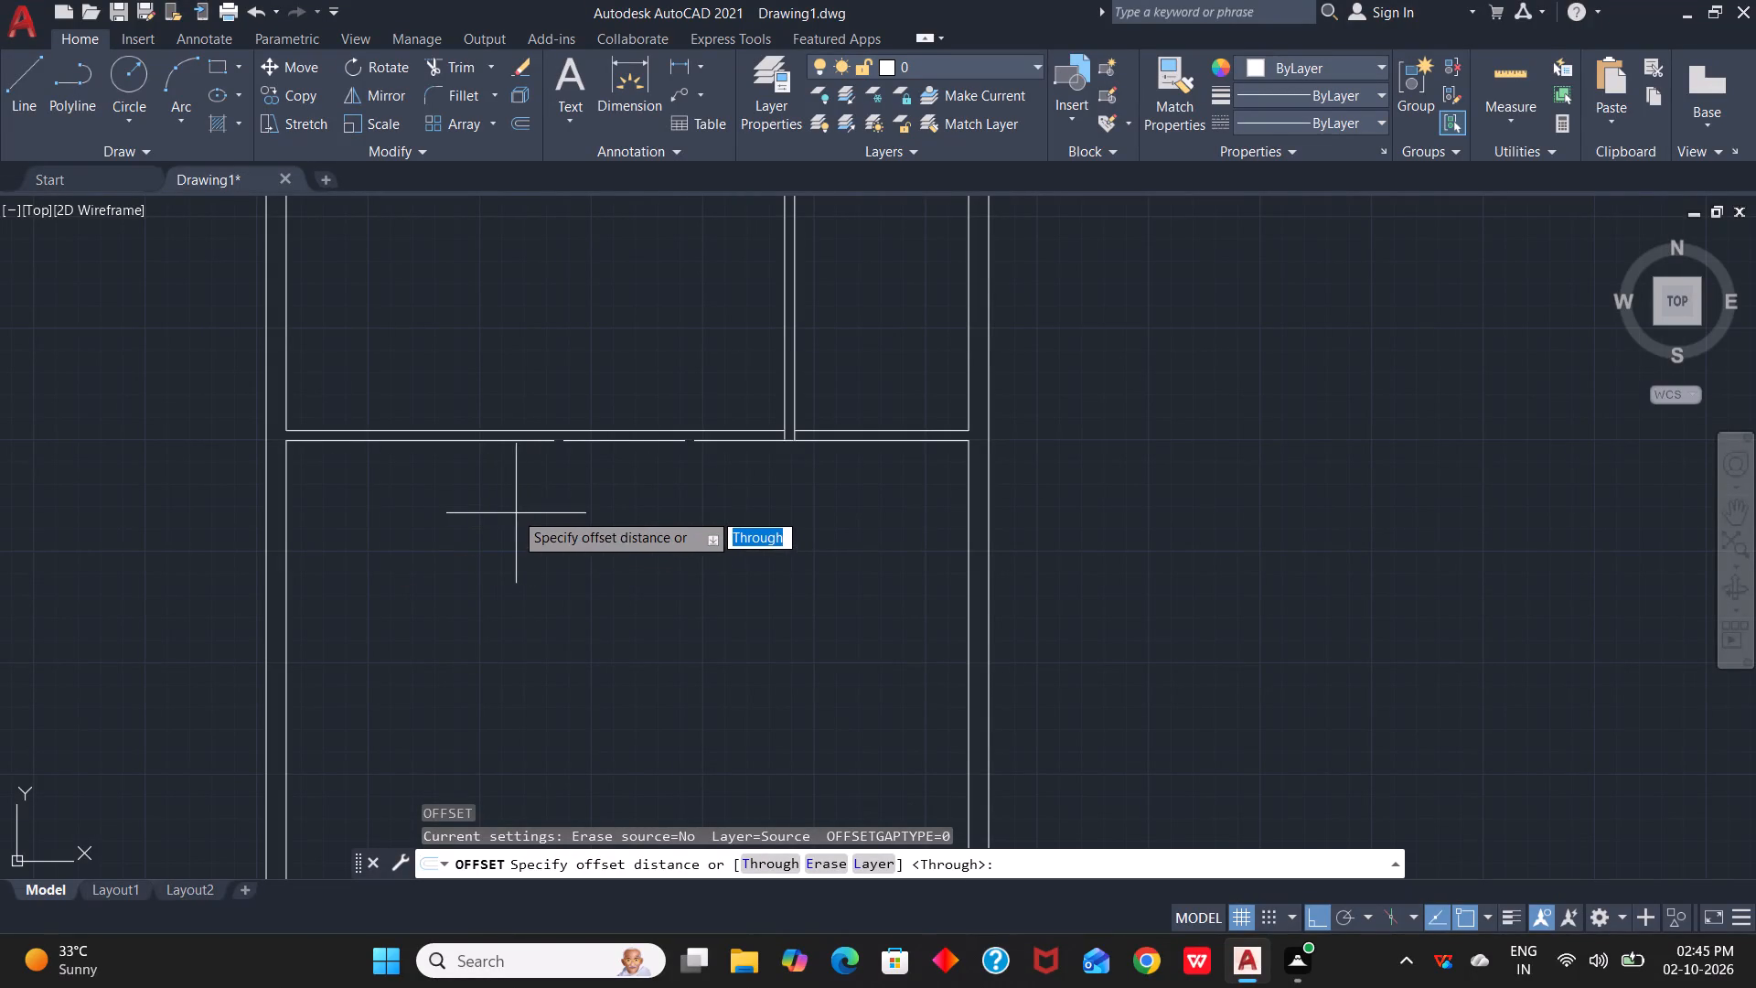
type("6'9")
key("BackSpace")
type("8\"")
key("Return")
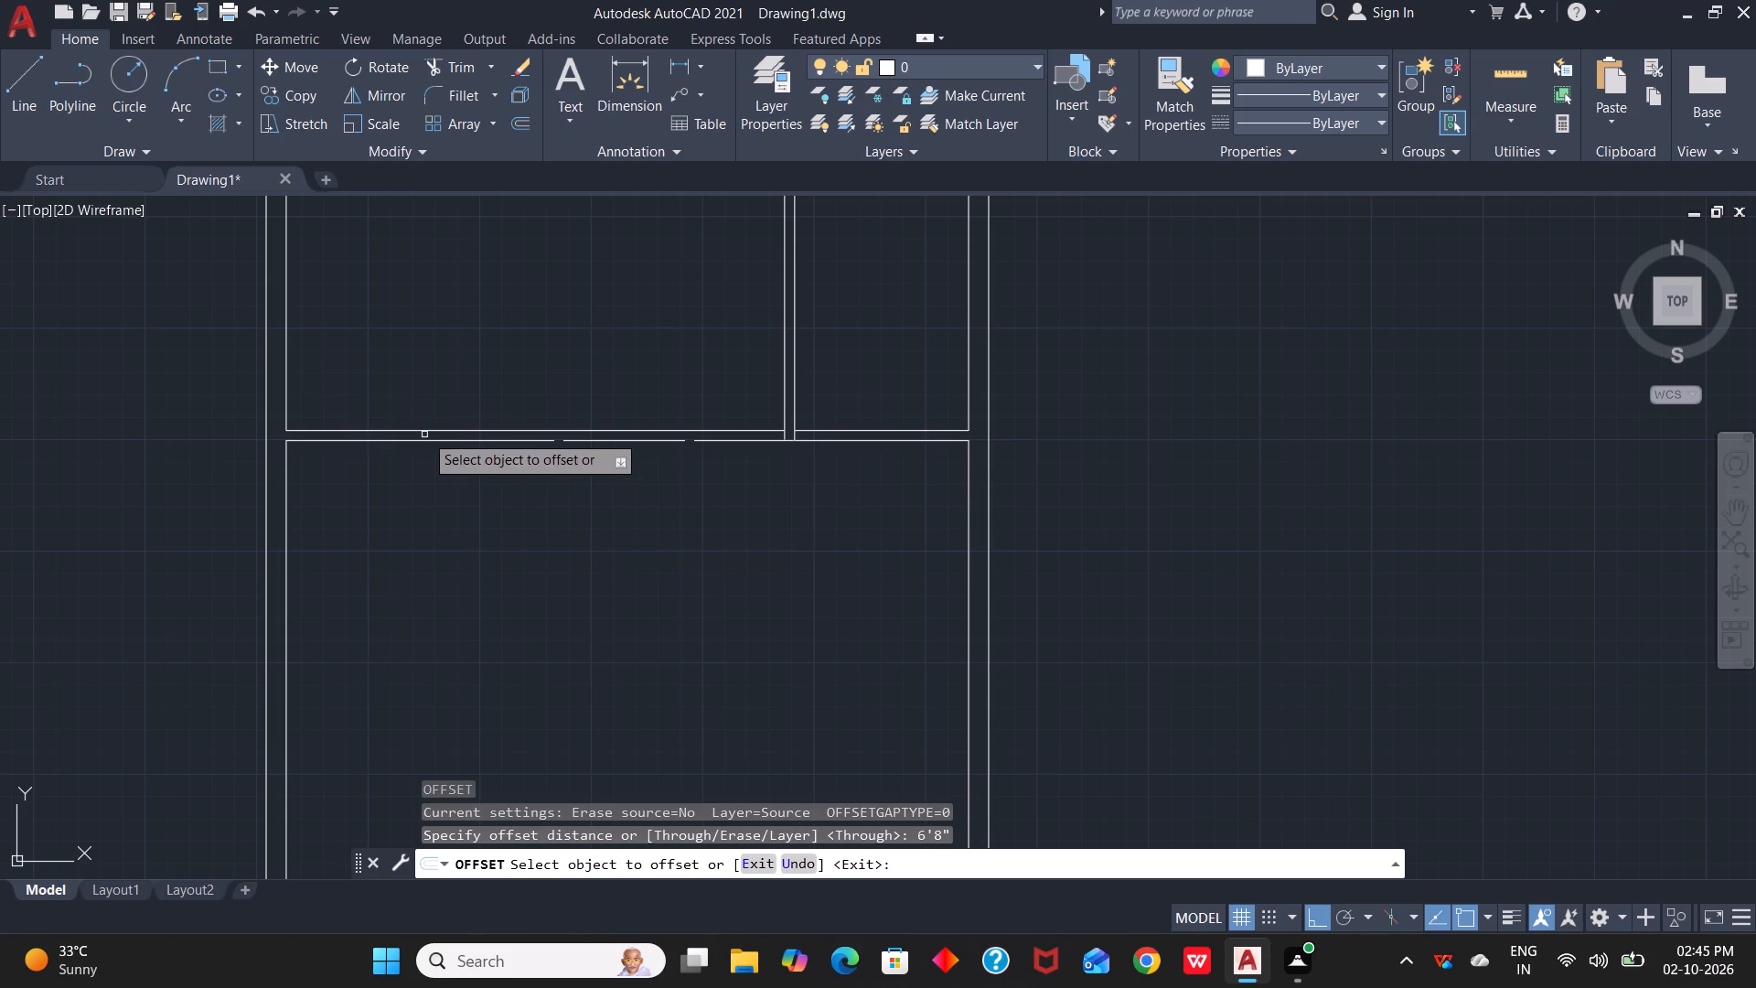
left_click(427, 438)
left_click(413, 514)
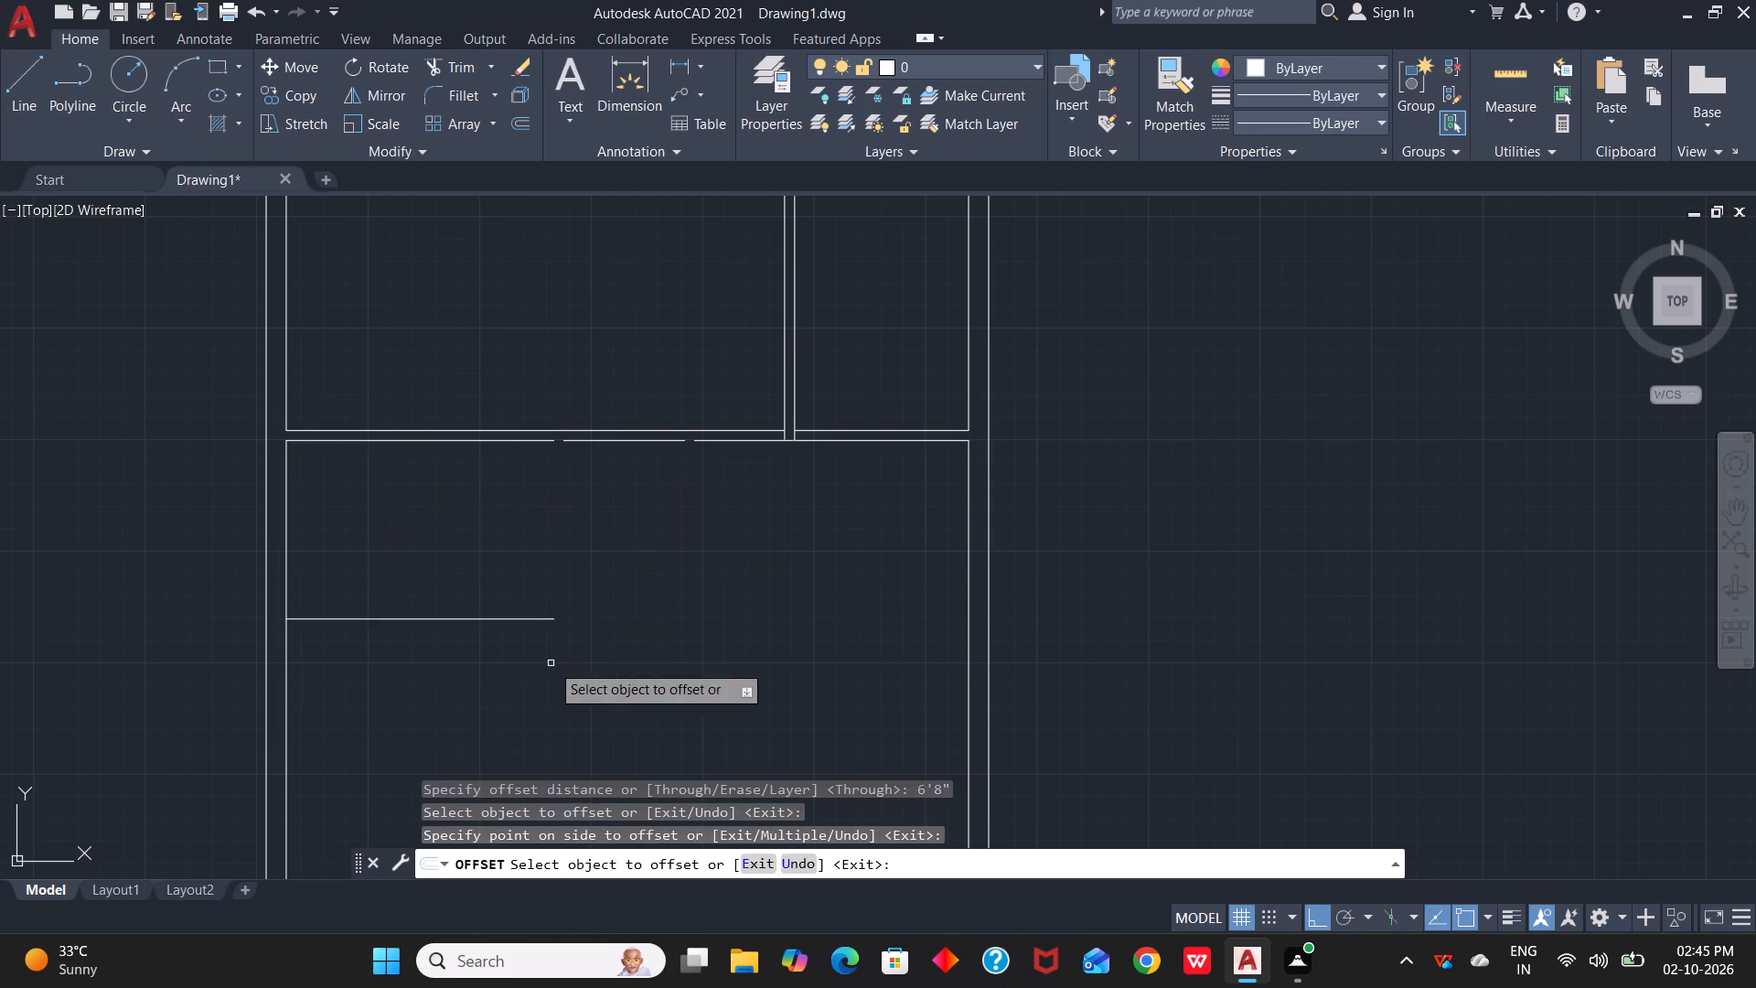
left_click(625, 440)
left_click(628, 557)
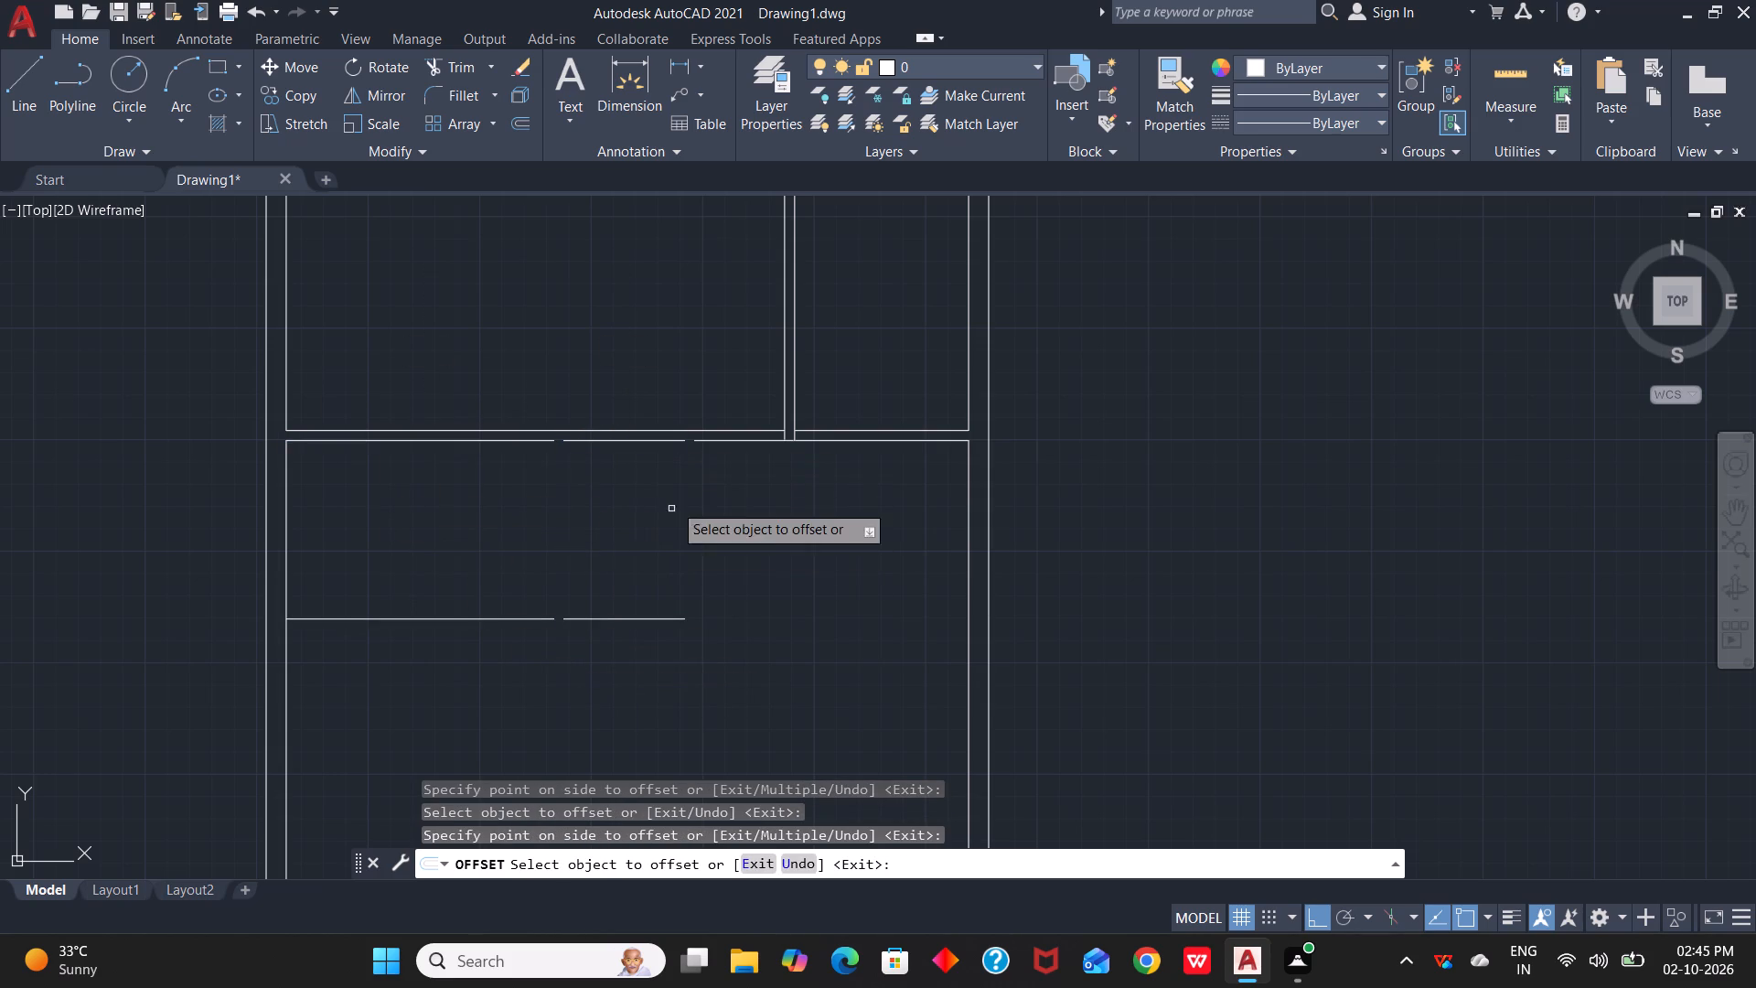
left_click(772, 440)
left_click(774, 579)
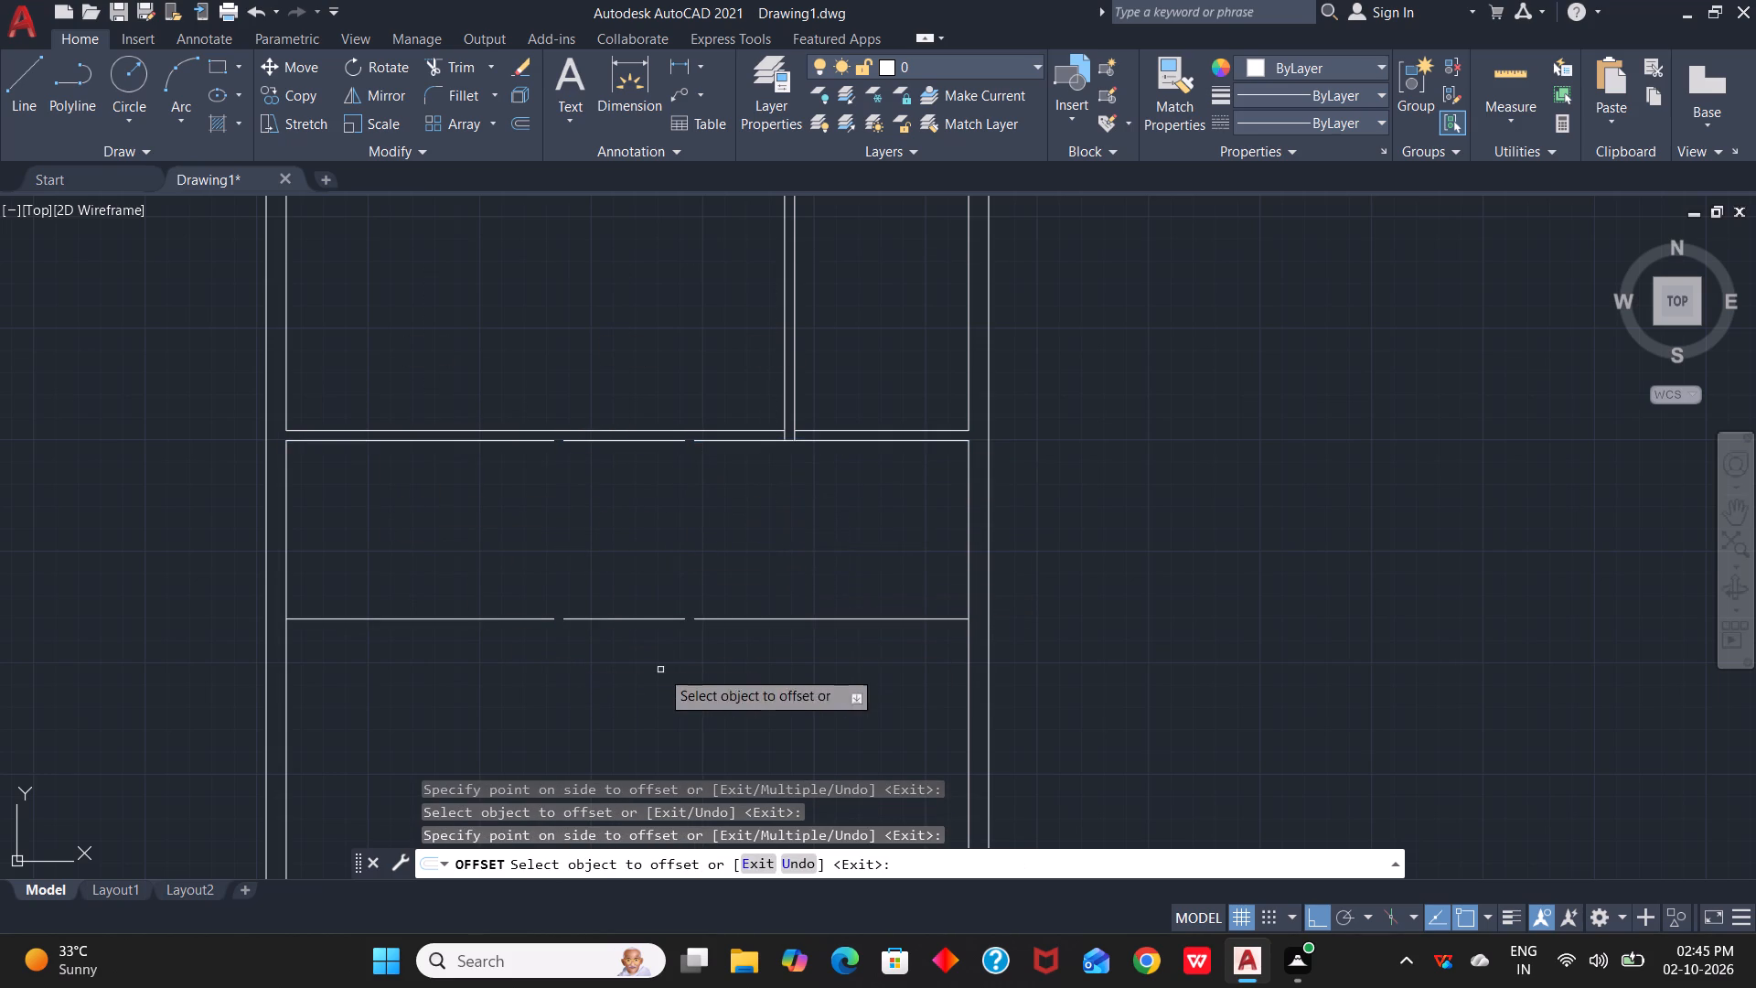
Extend the broken segments of the full-width partition's lower line and of its offset copy to close their gaps.
type("ex")
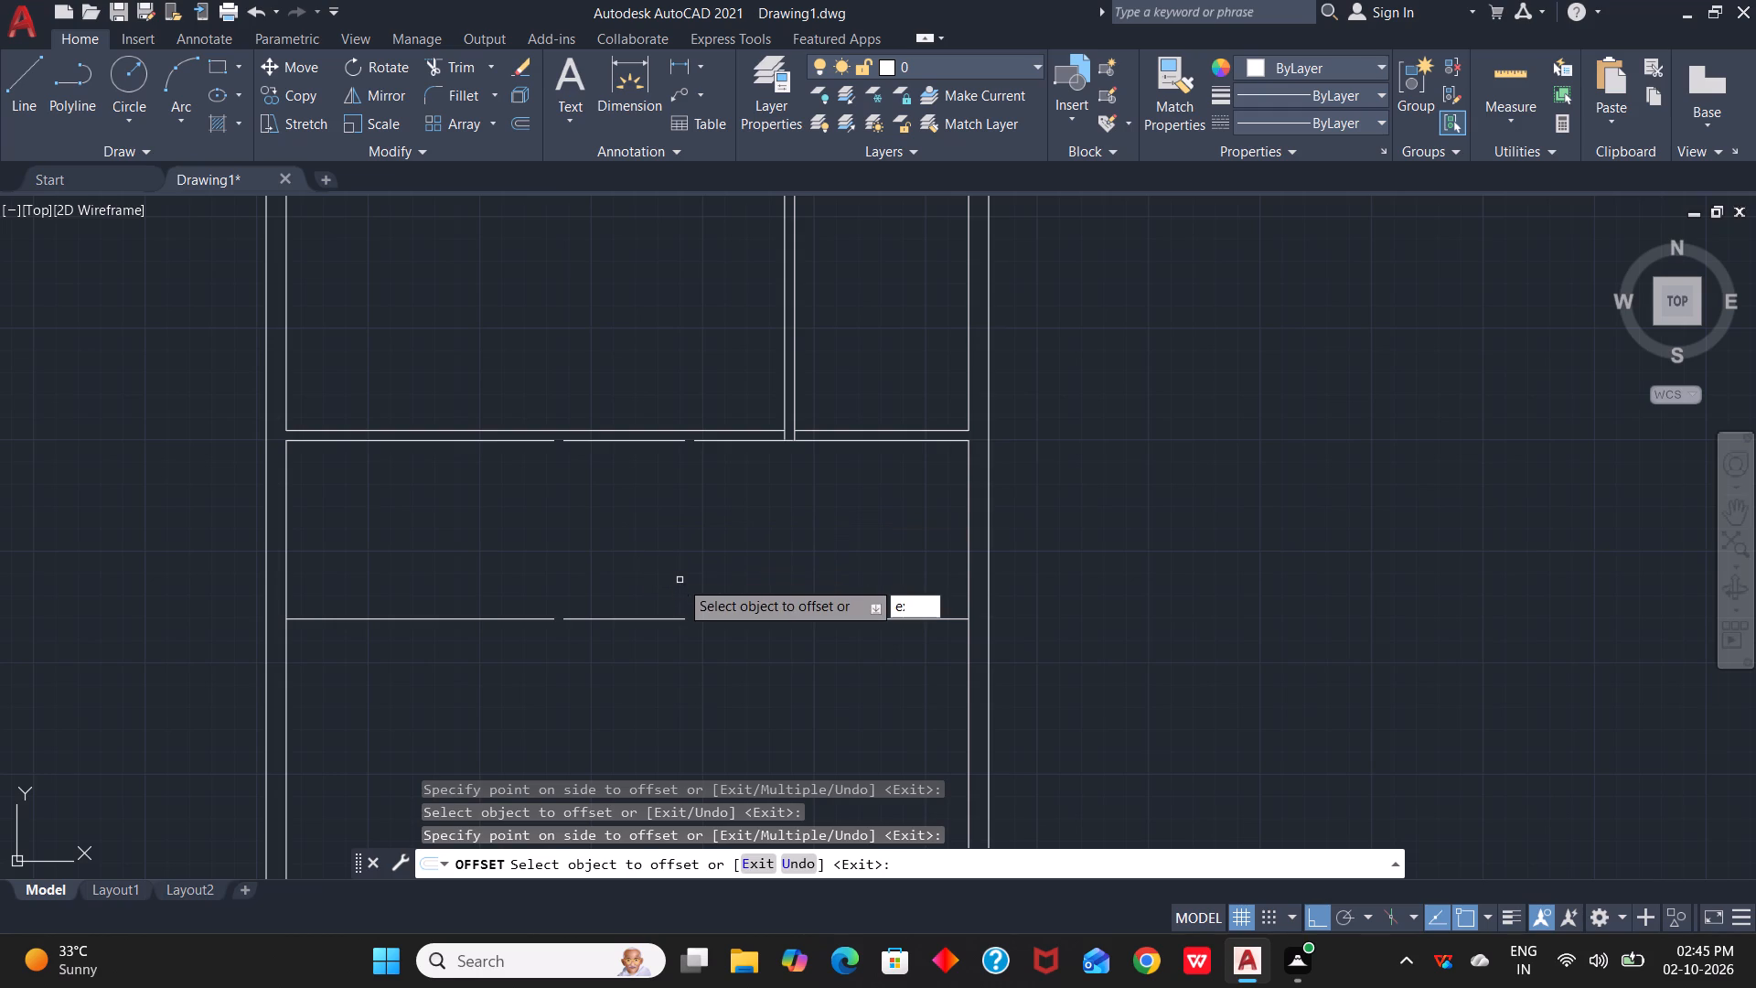
key("space")
left_click(510, 441)
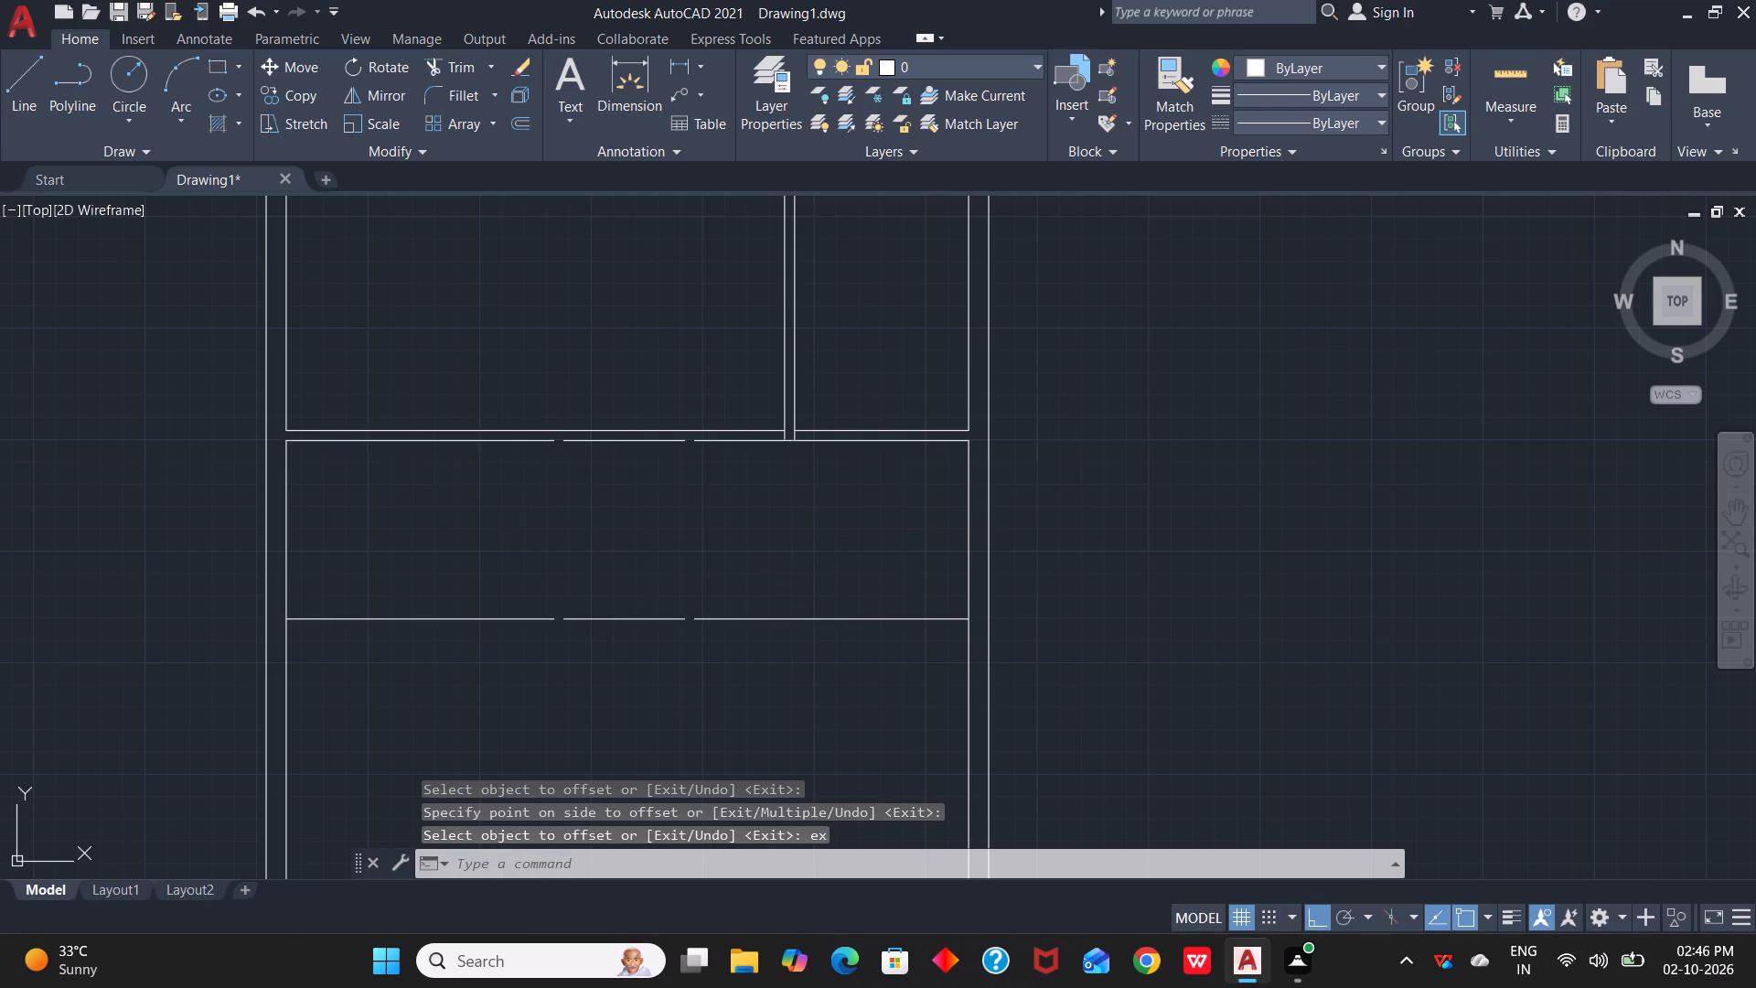
key("Escape")
key("Escape")
key("e")
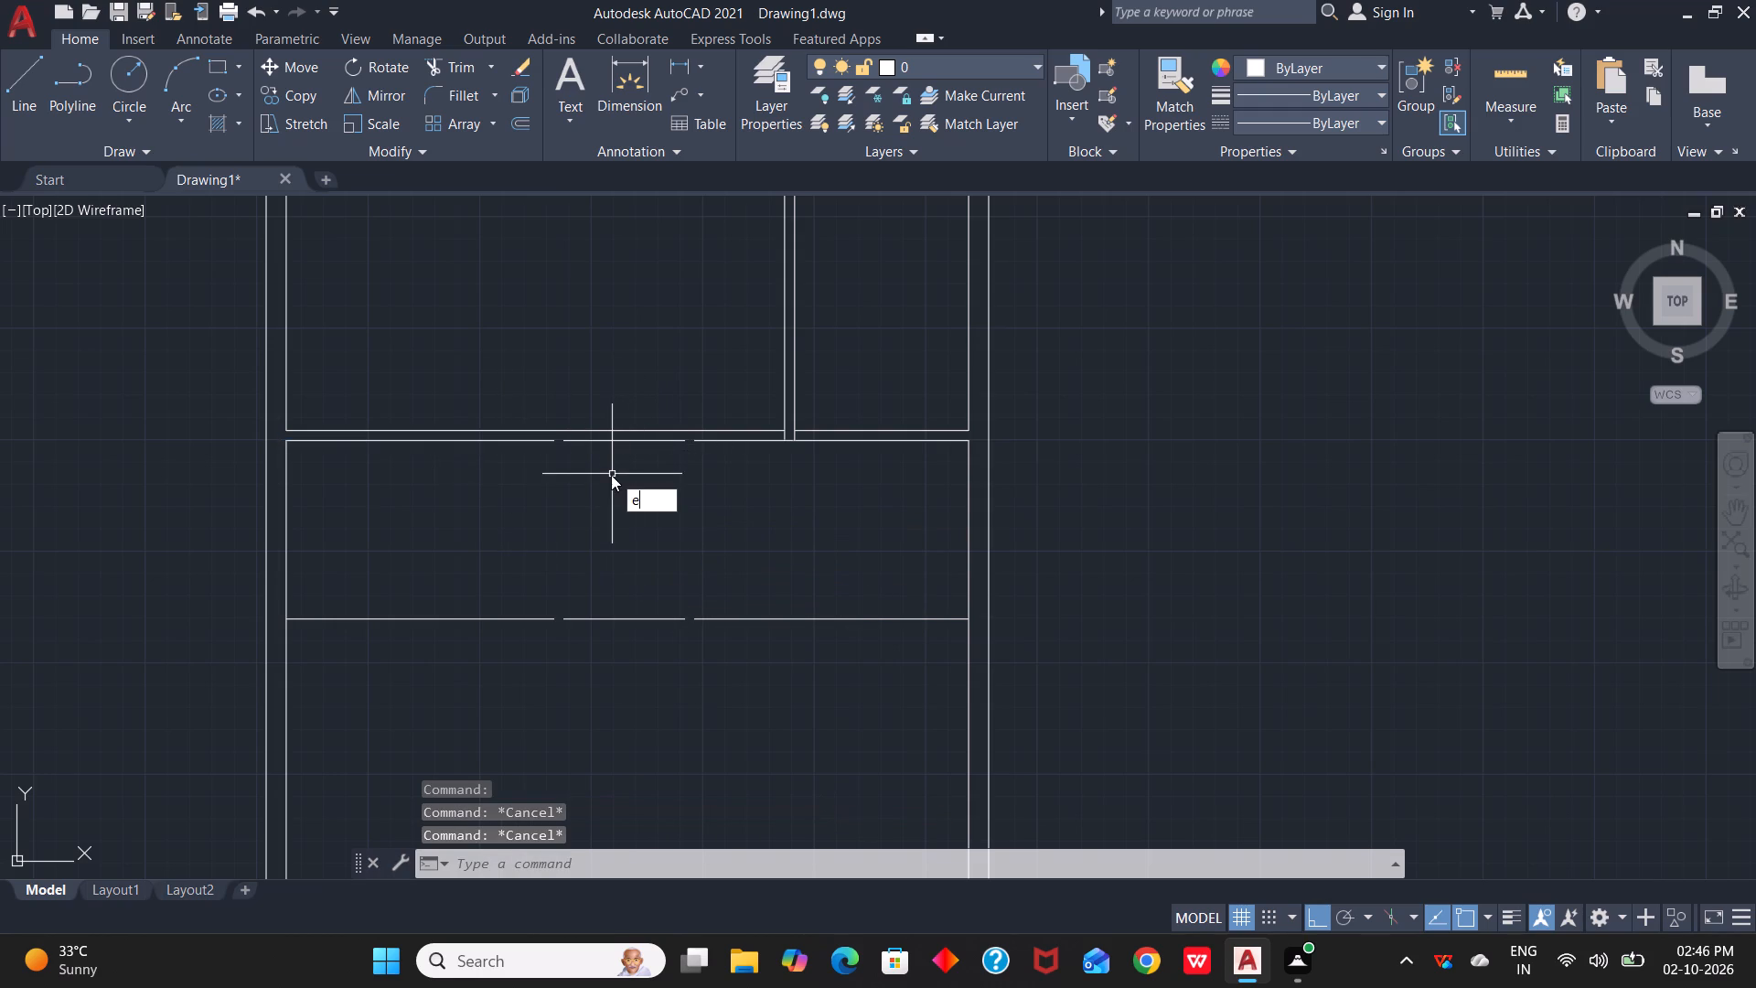
key("x")
key("space")
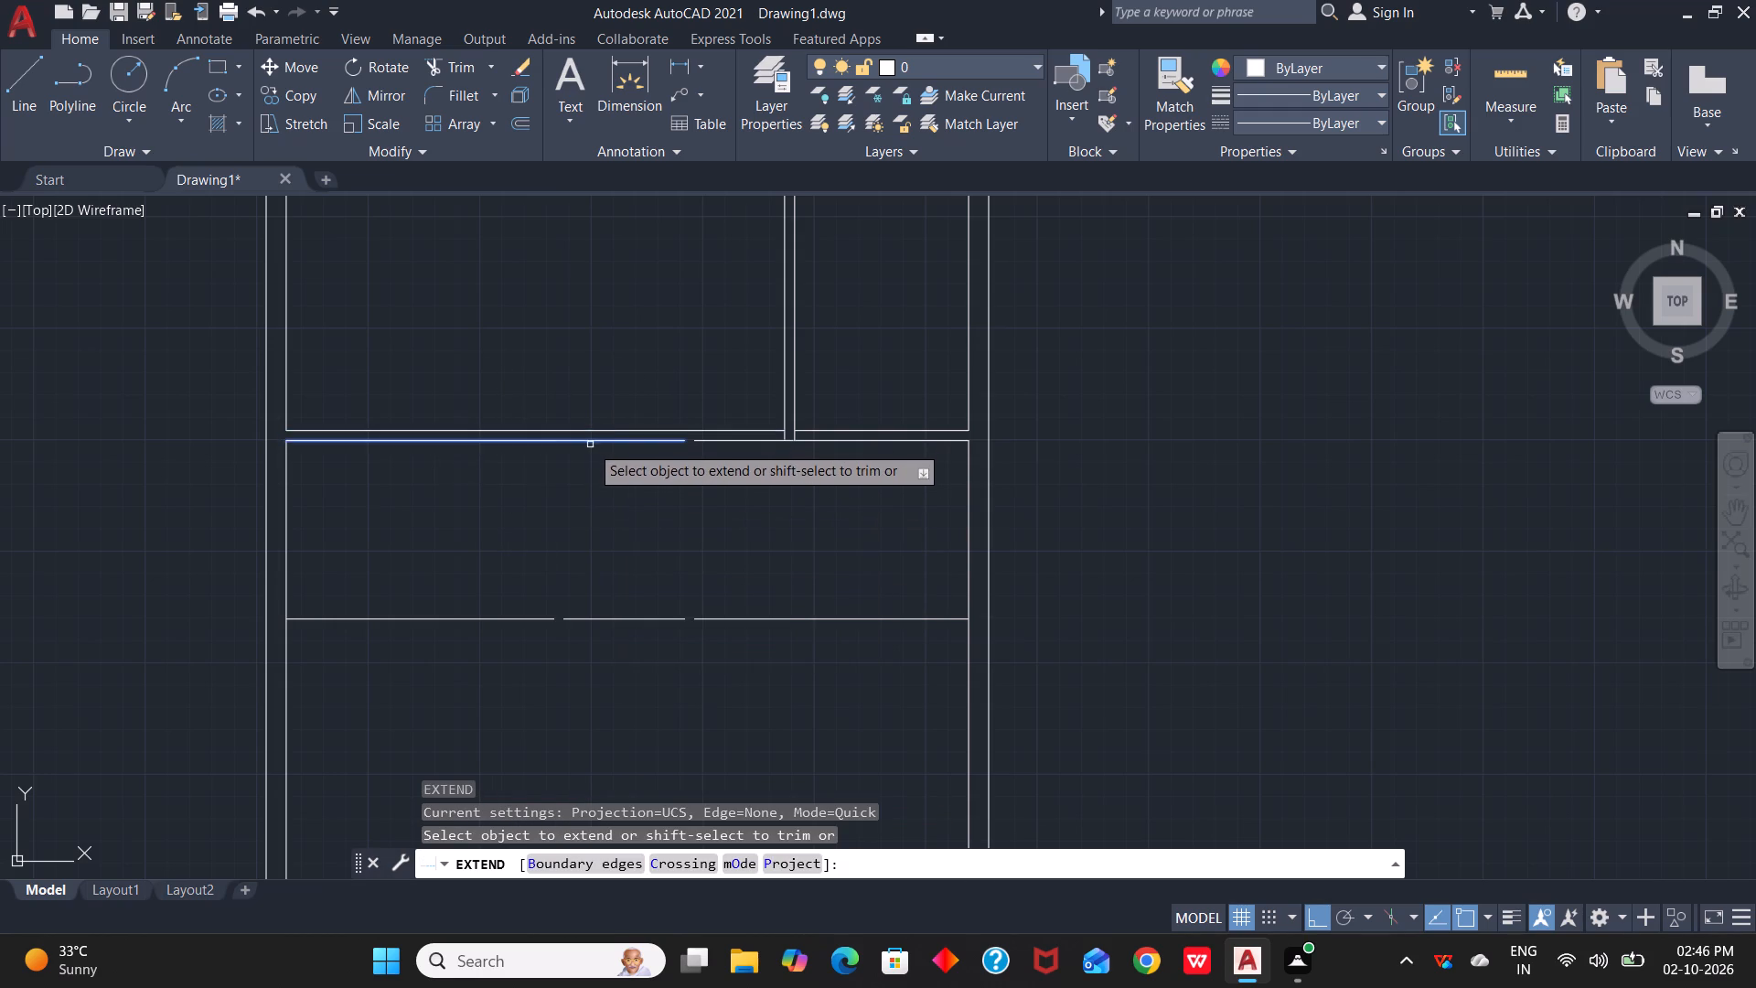
left_click(593, 443)
left_click(746, 438)
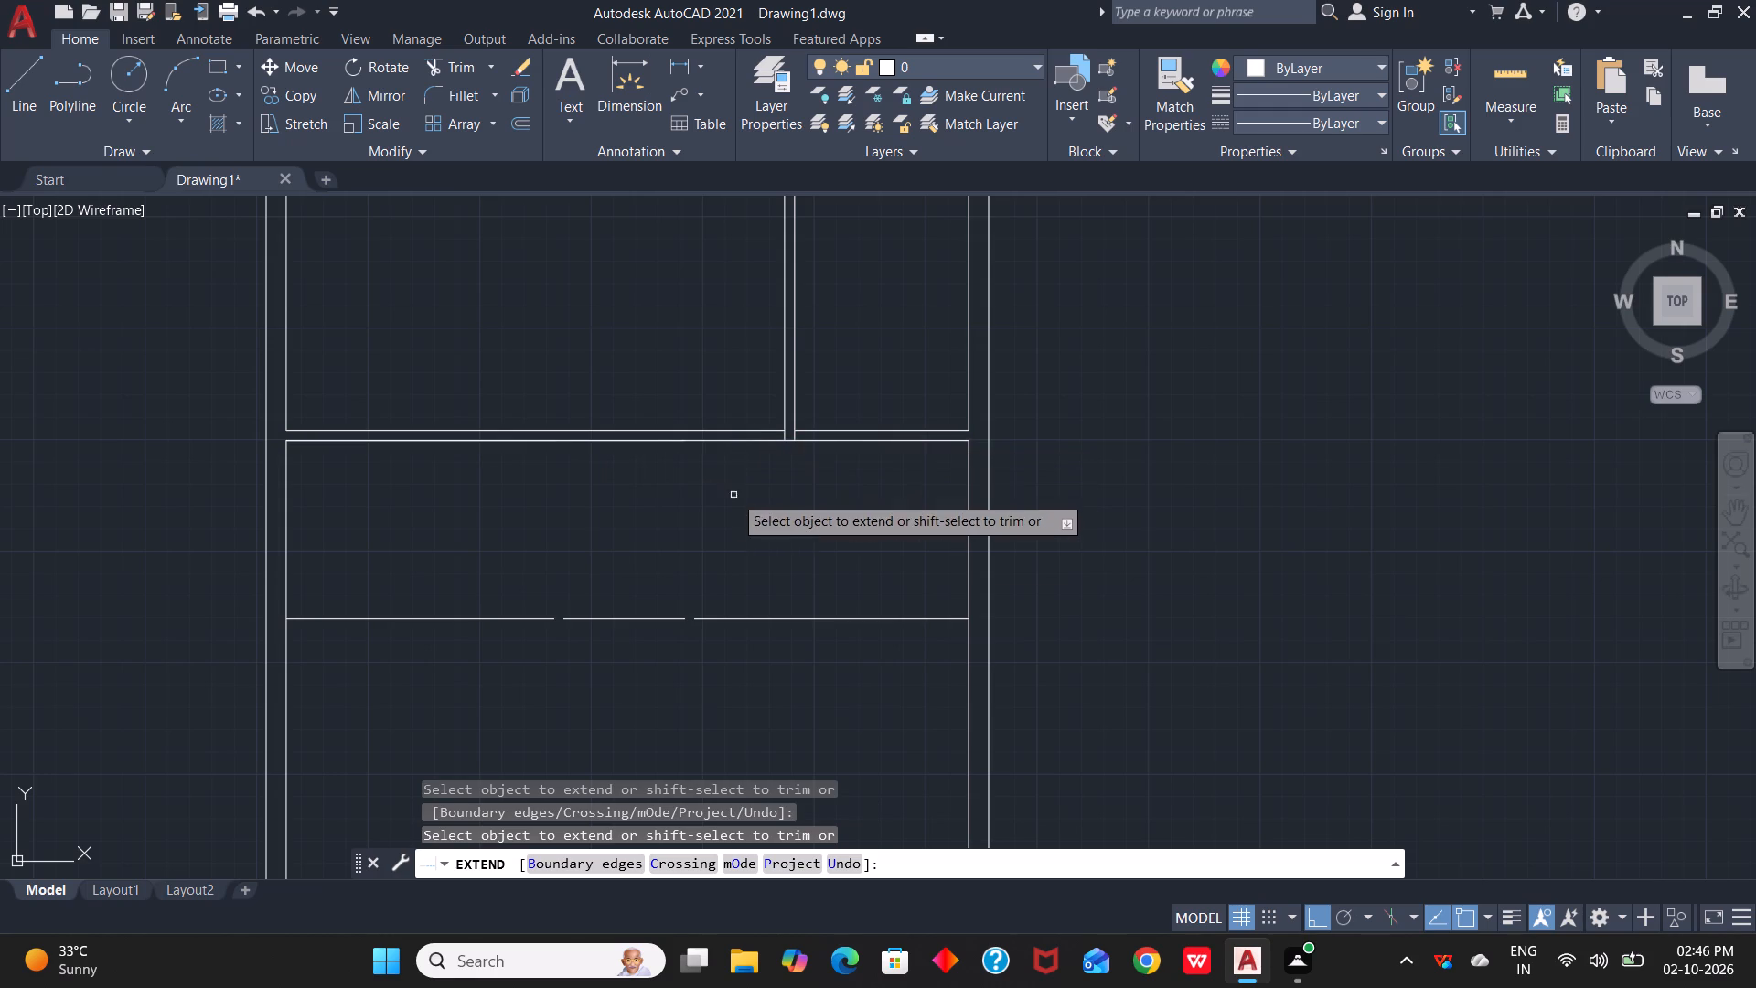
left_click(718, 620)
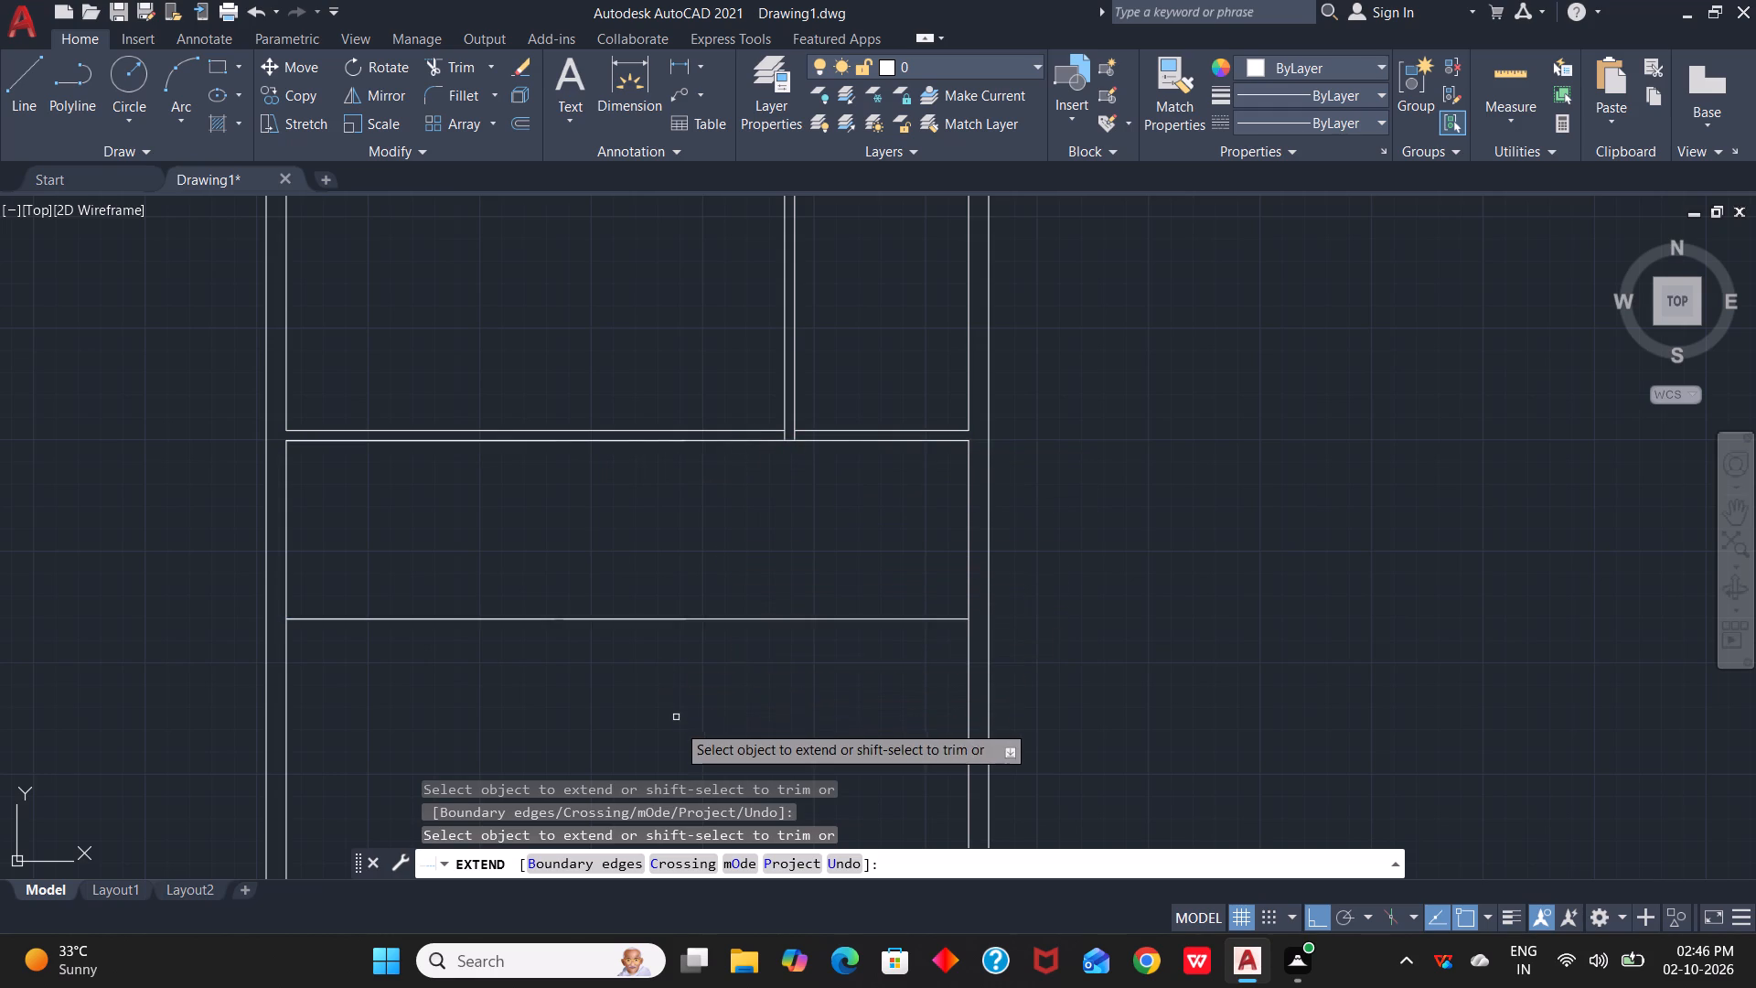
scroll(679, 722, "down", 1)
key("Escape")
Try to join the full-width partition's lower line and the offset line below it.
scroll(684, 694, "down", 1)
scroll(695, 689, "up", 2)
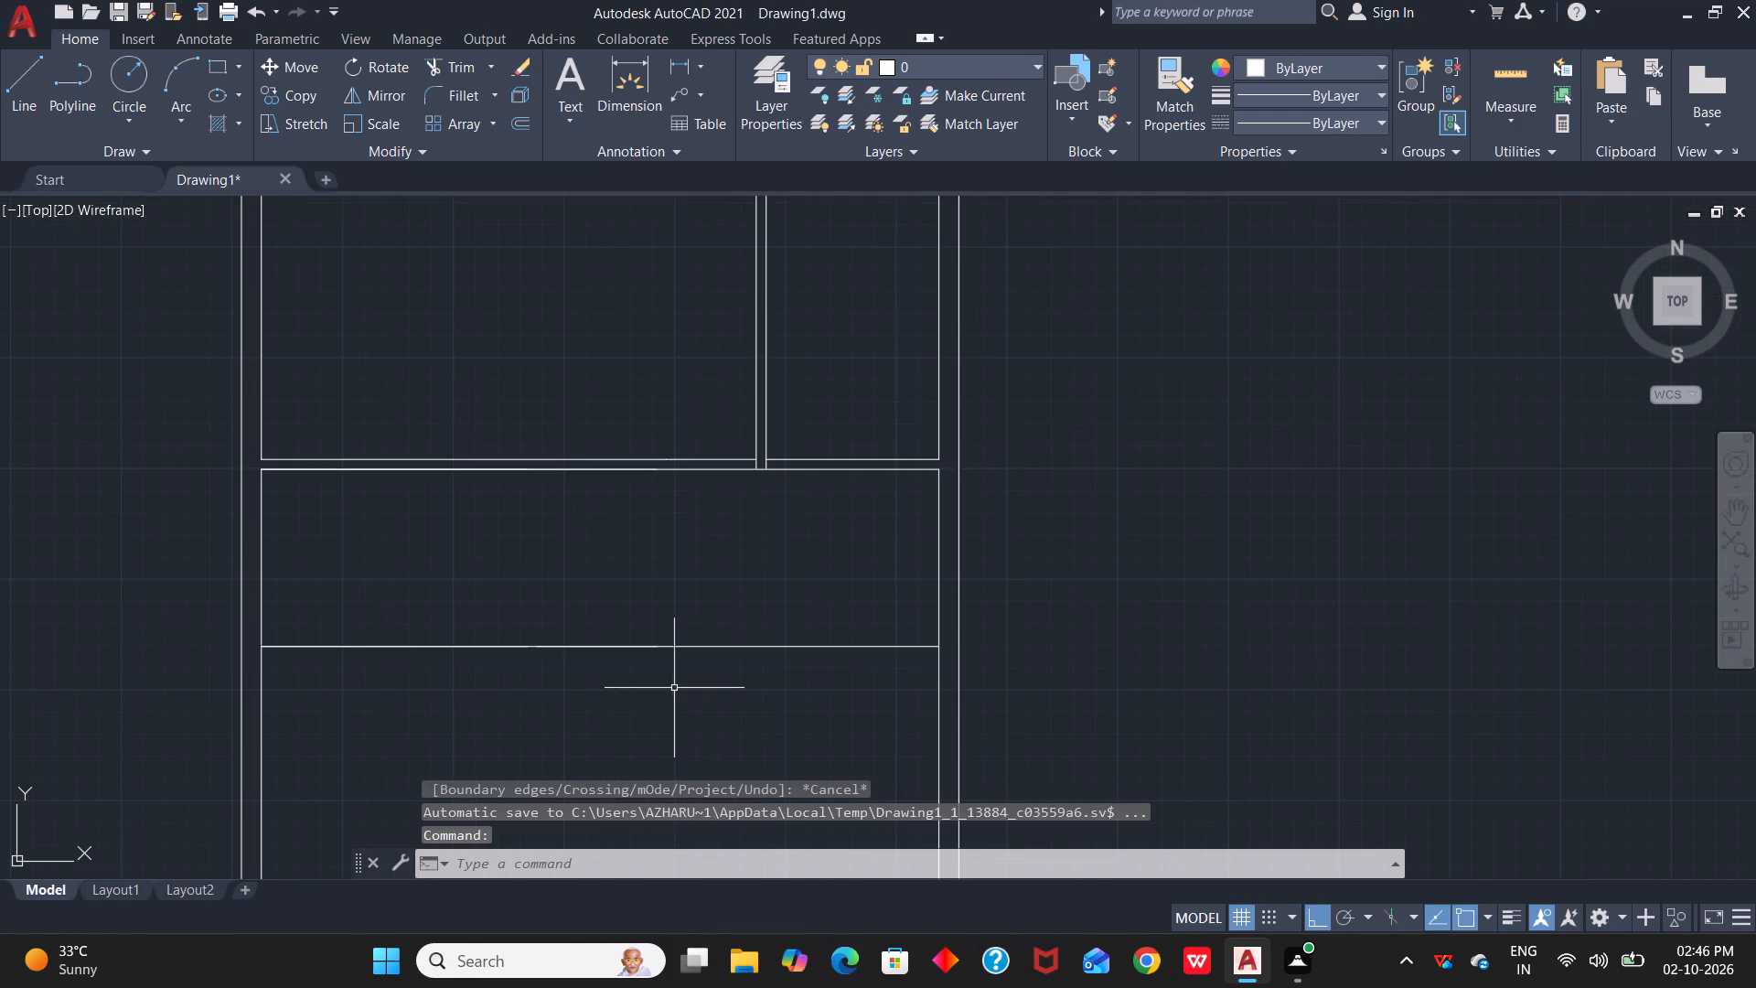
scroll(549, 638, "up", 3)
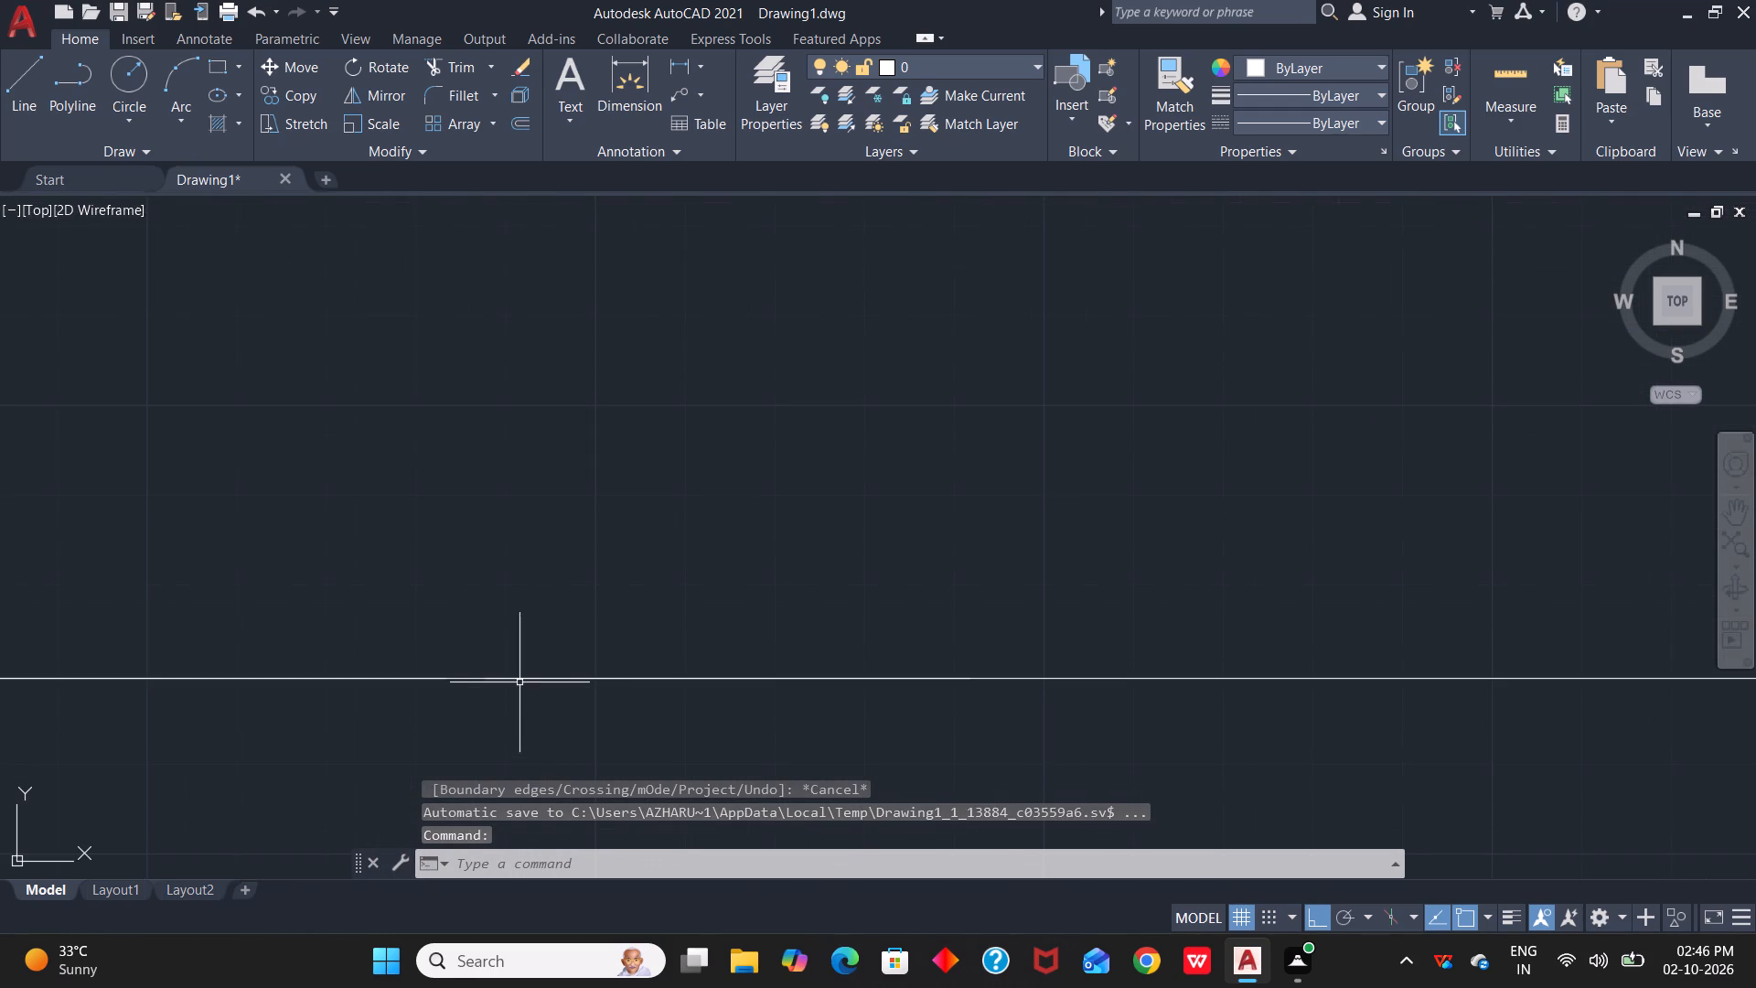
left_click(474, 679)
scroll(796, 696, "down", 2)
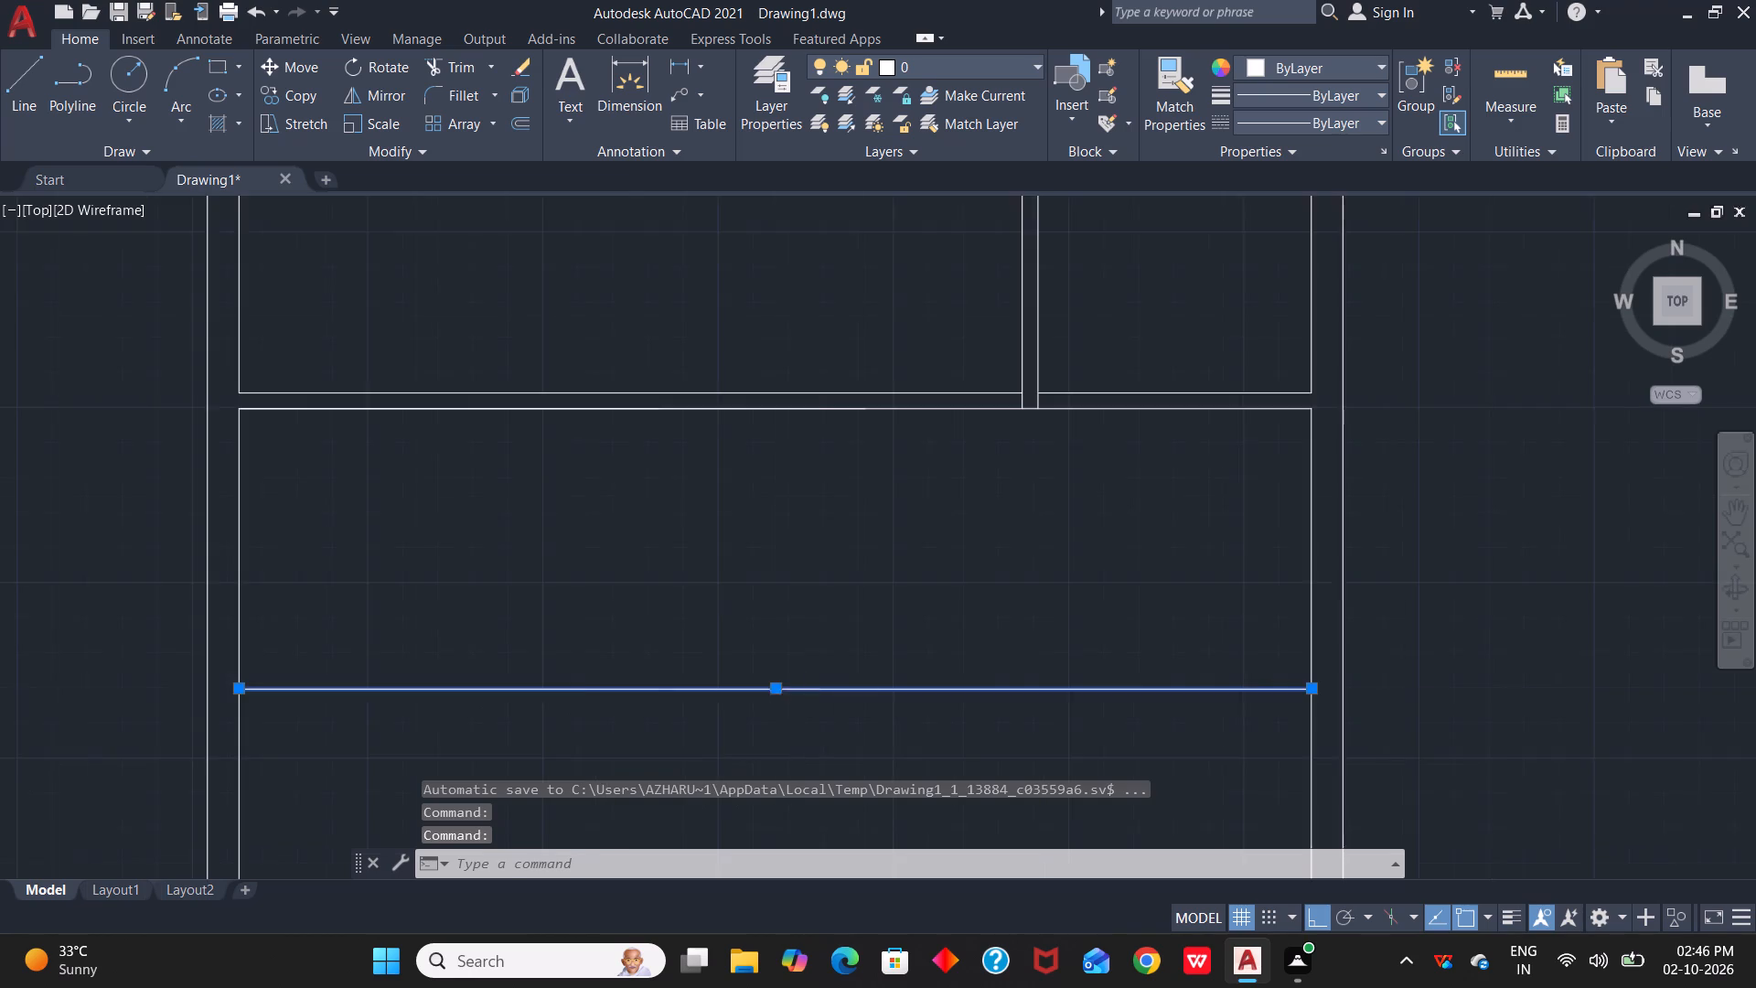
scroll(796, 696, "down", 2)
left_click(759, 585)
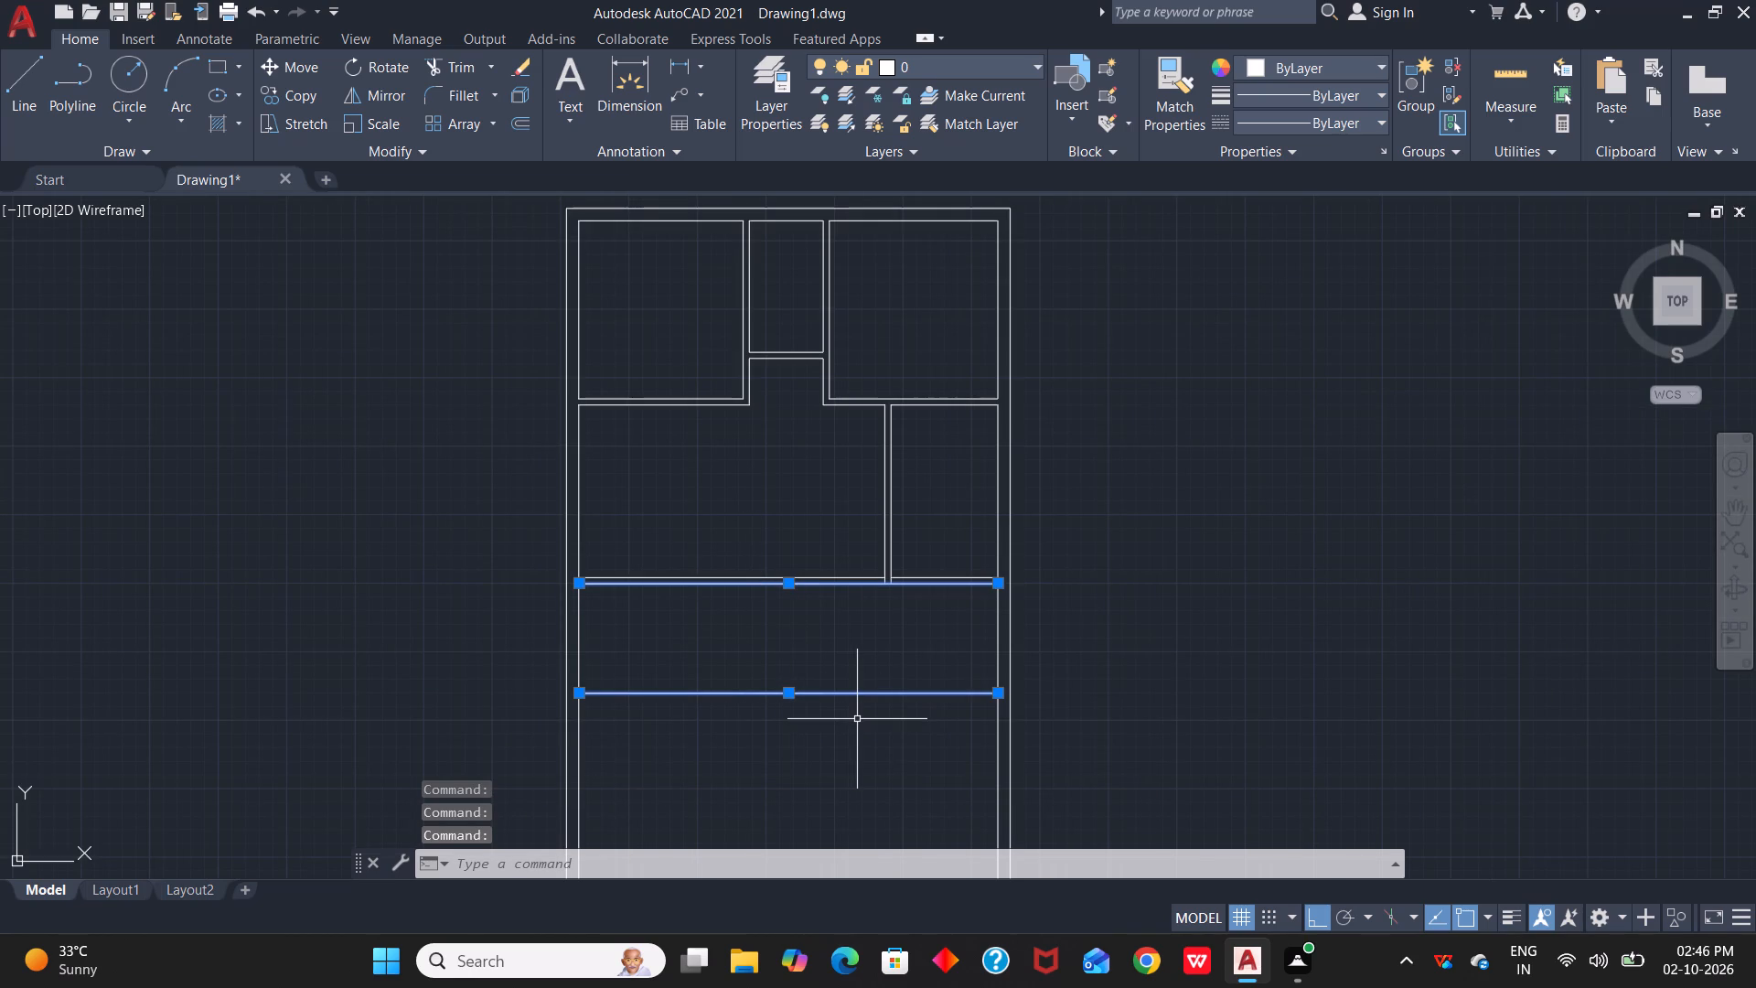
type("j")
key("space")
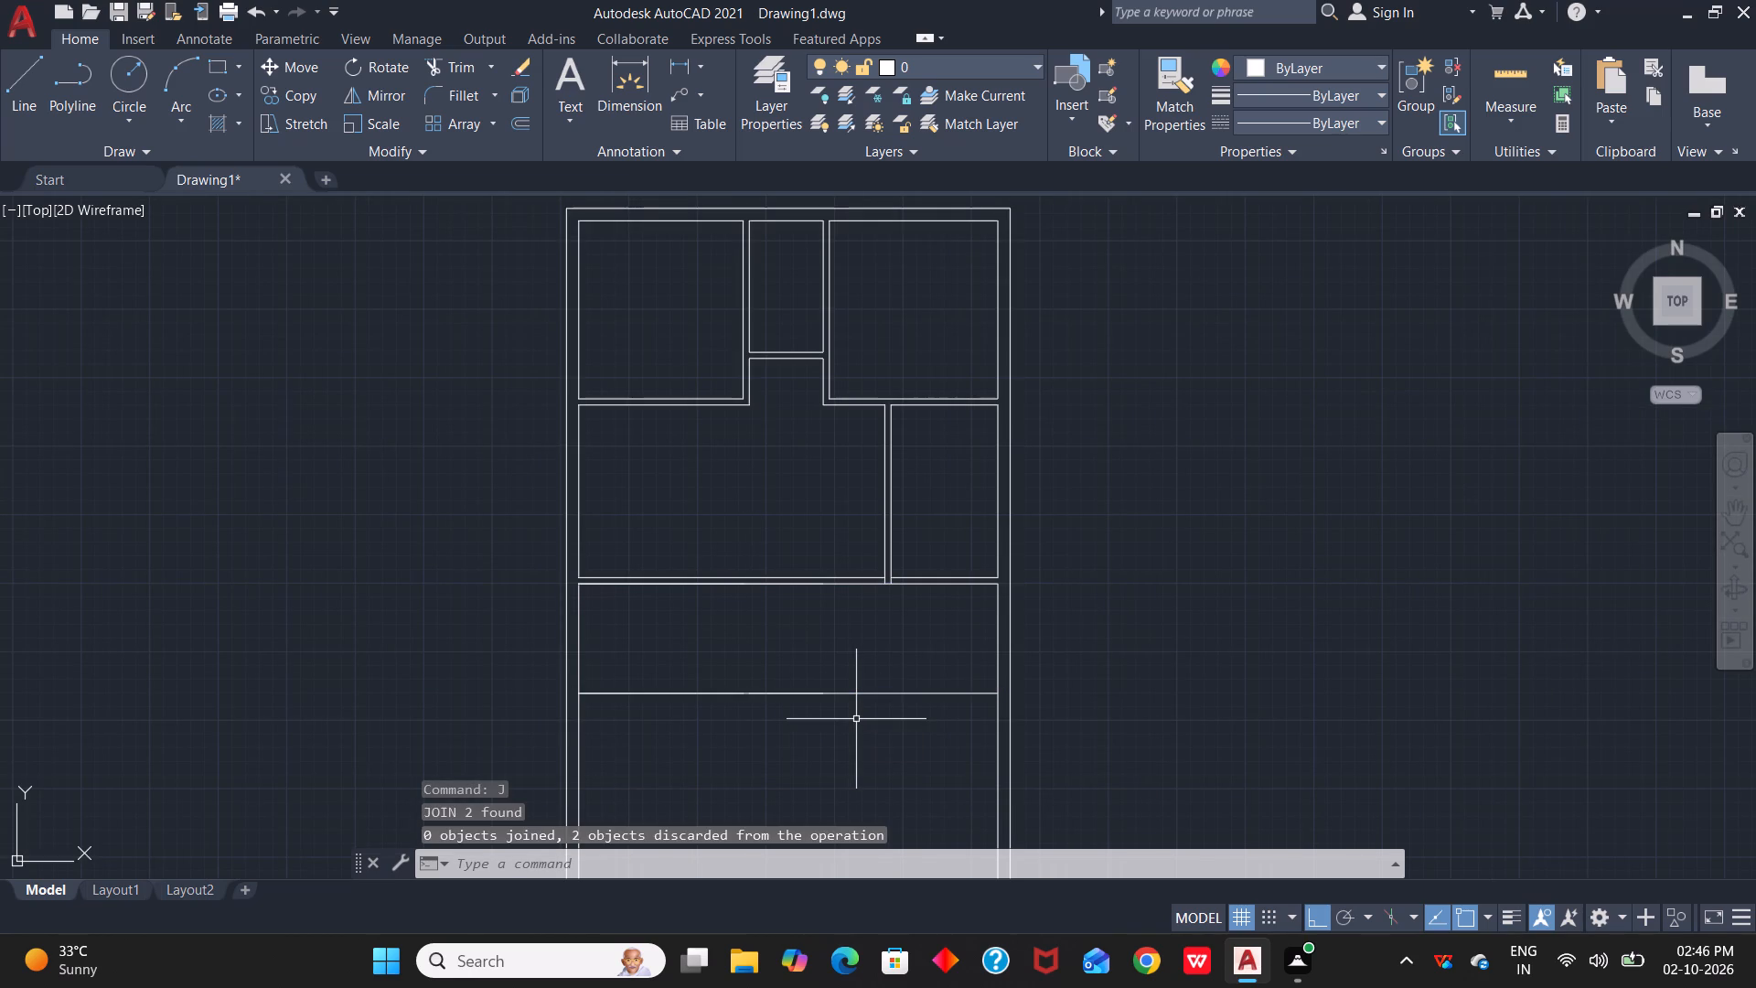
Offset the new horizontal line in the lower area 4.5" downward to give the partition its thickness.
scroll(812, 731, "up", 1)
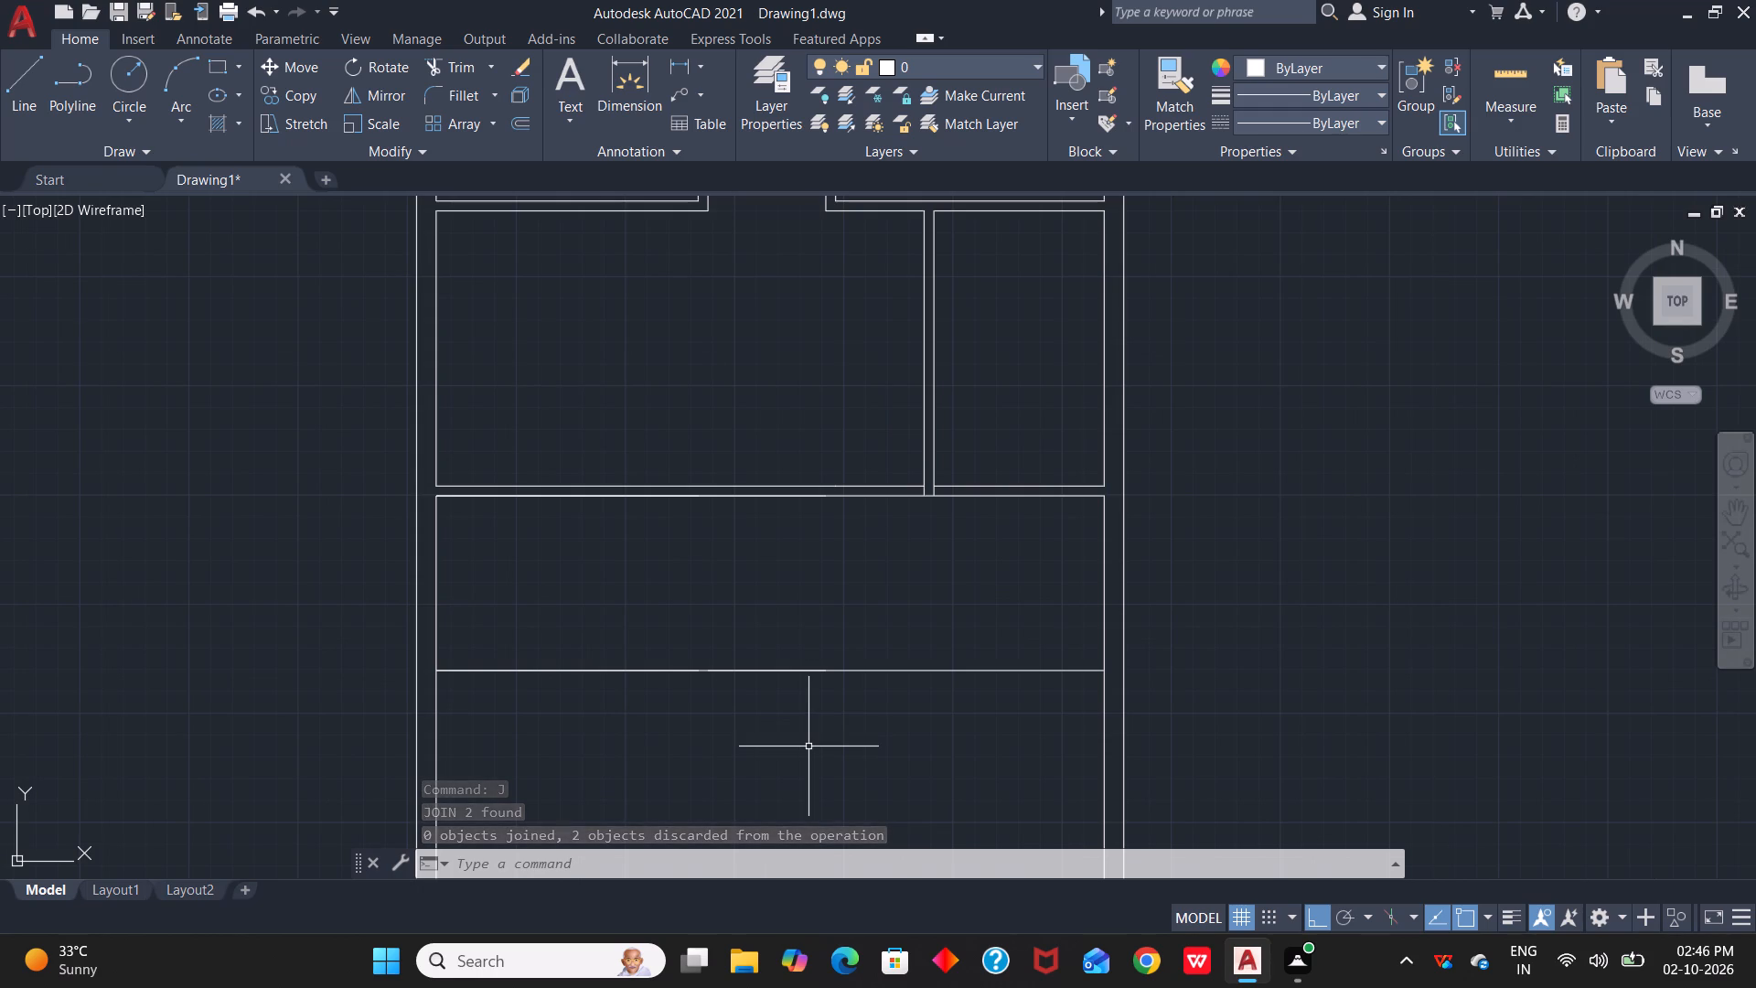
key("o")
key("space")
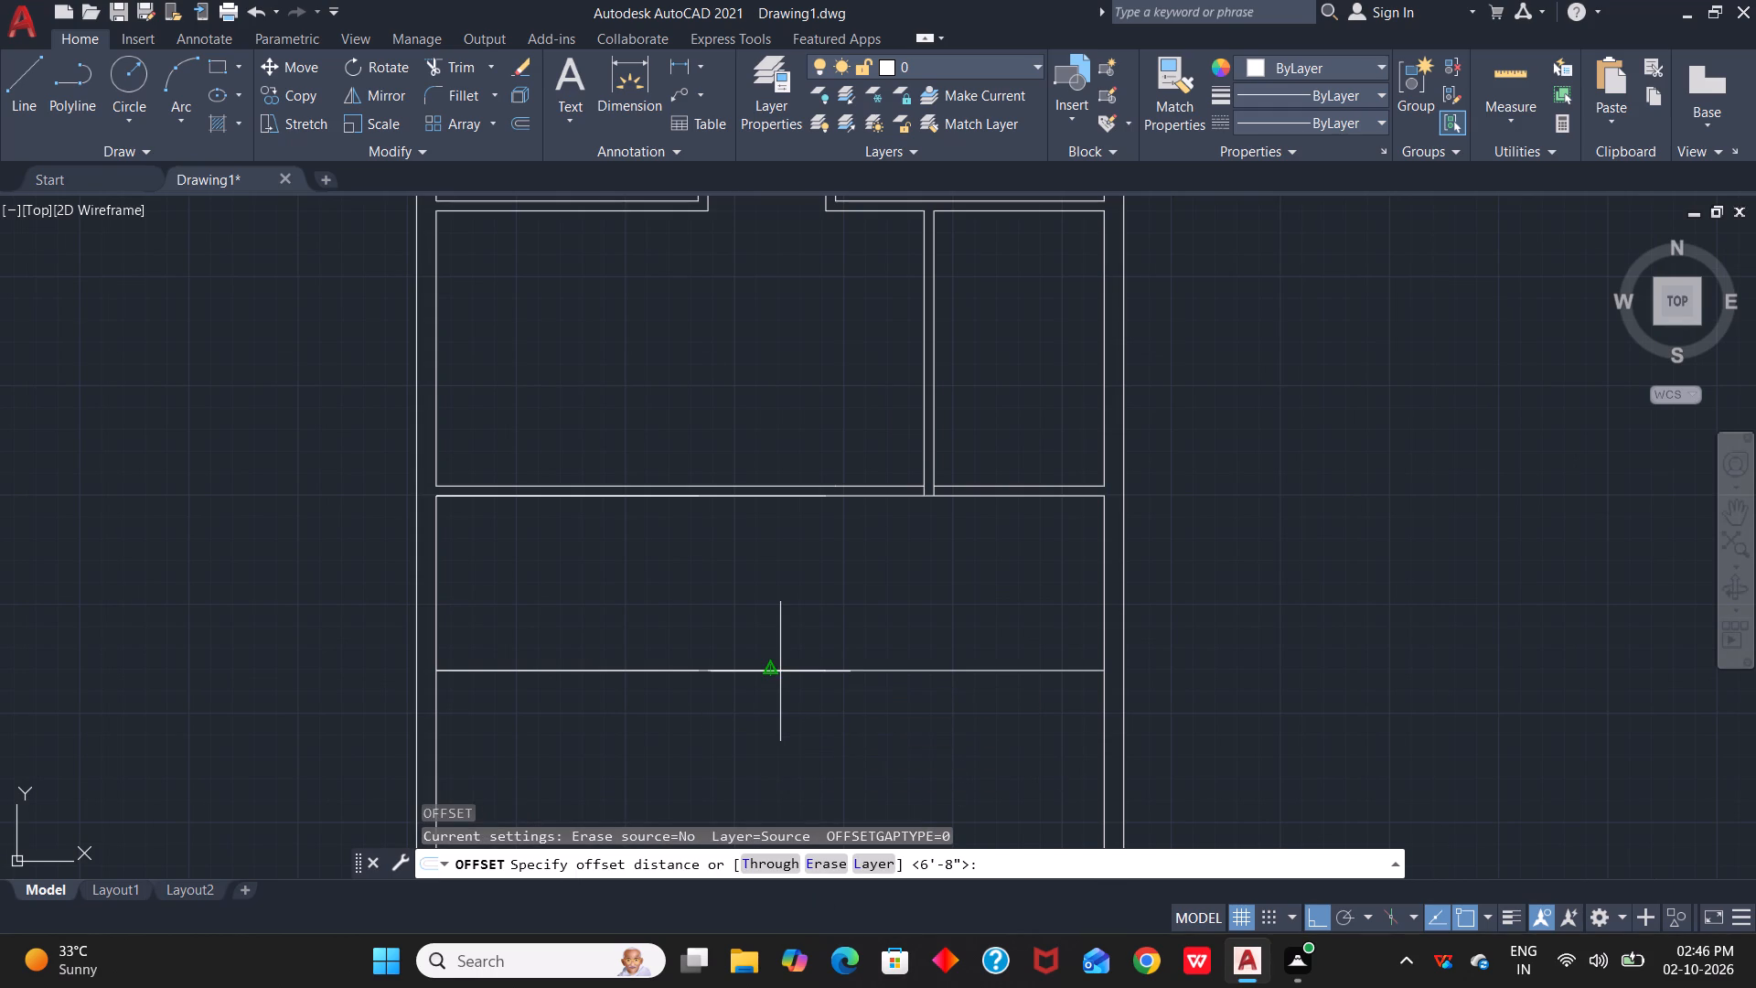
type("4.5\"")
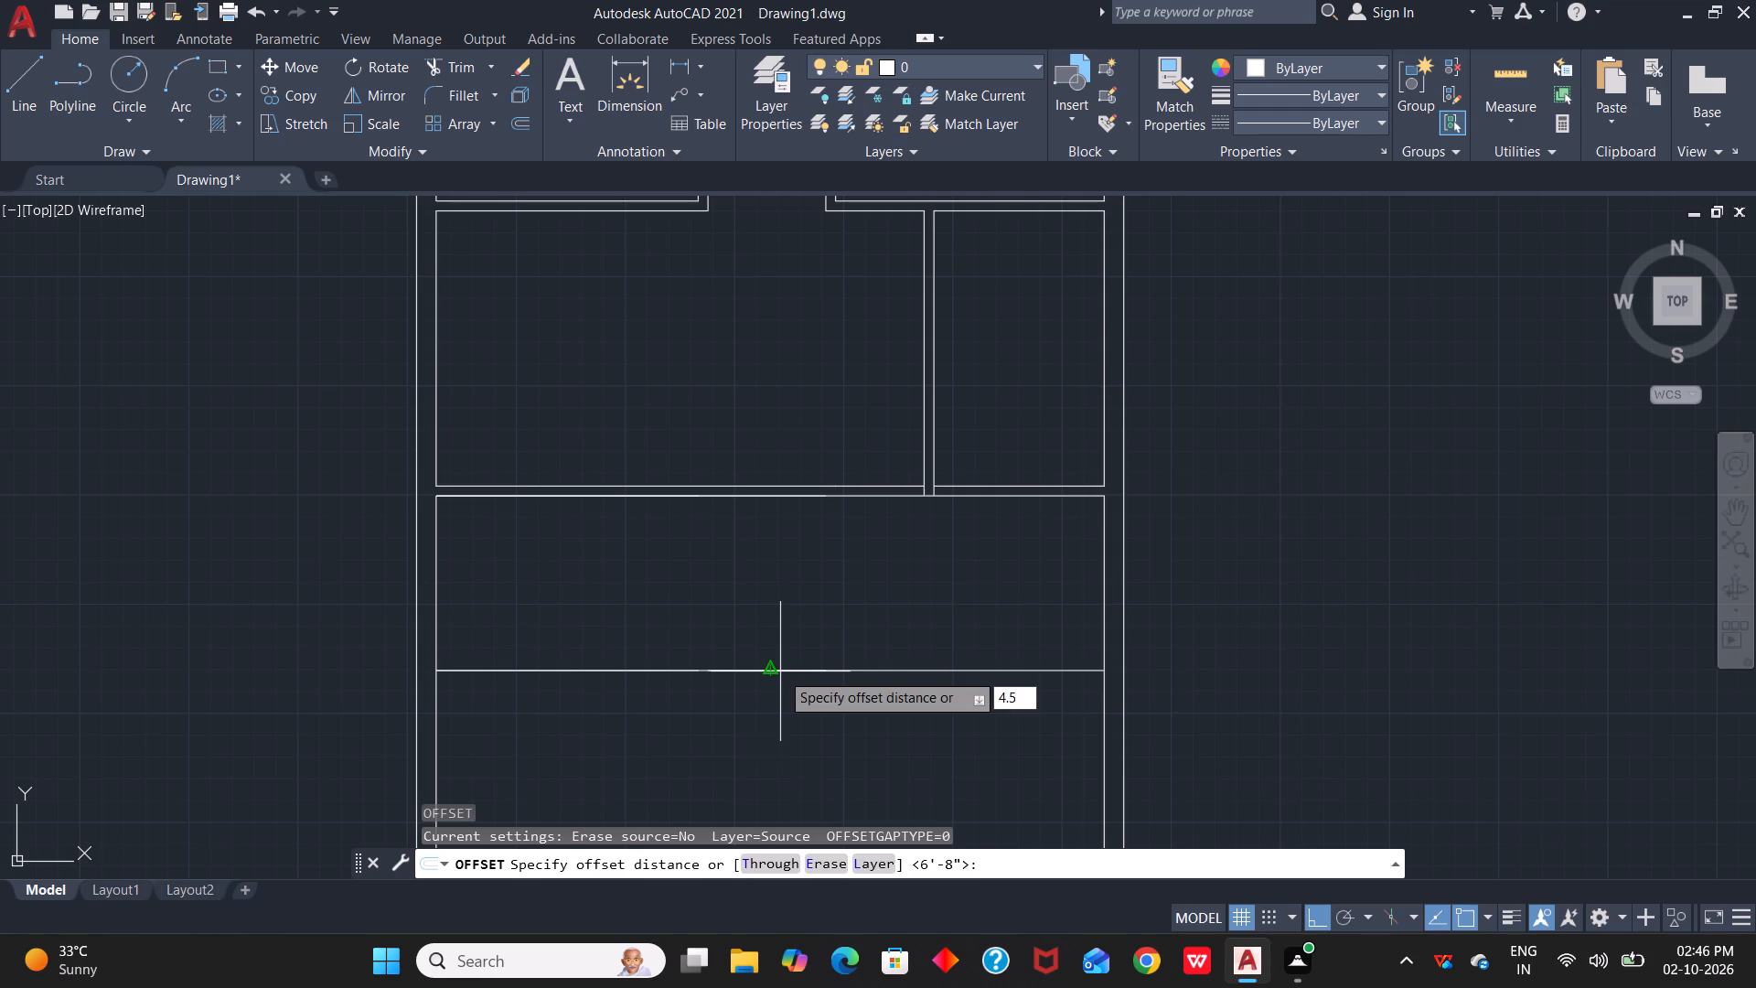
key("Return")
left_click(780, 672)
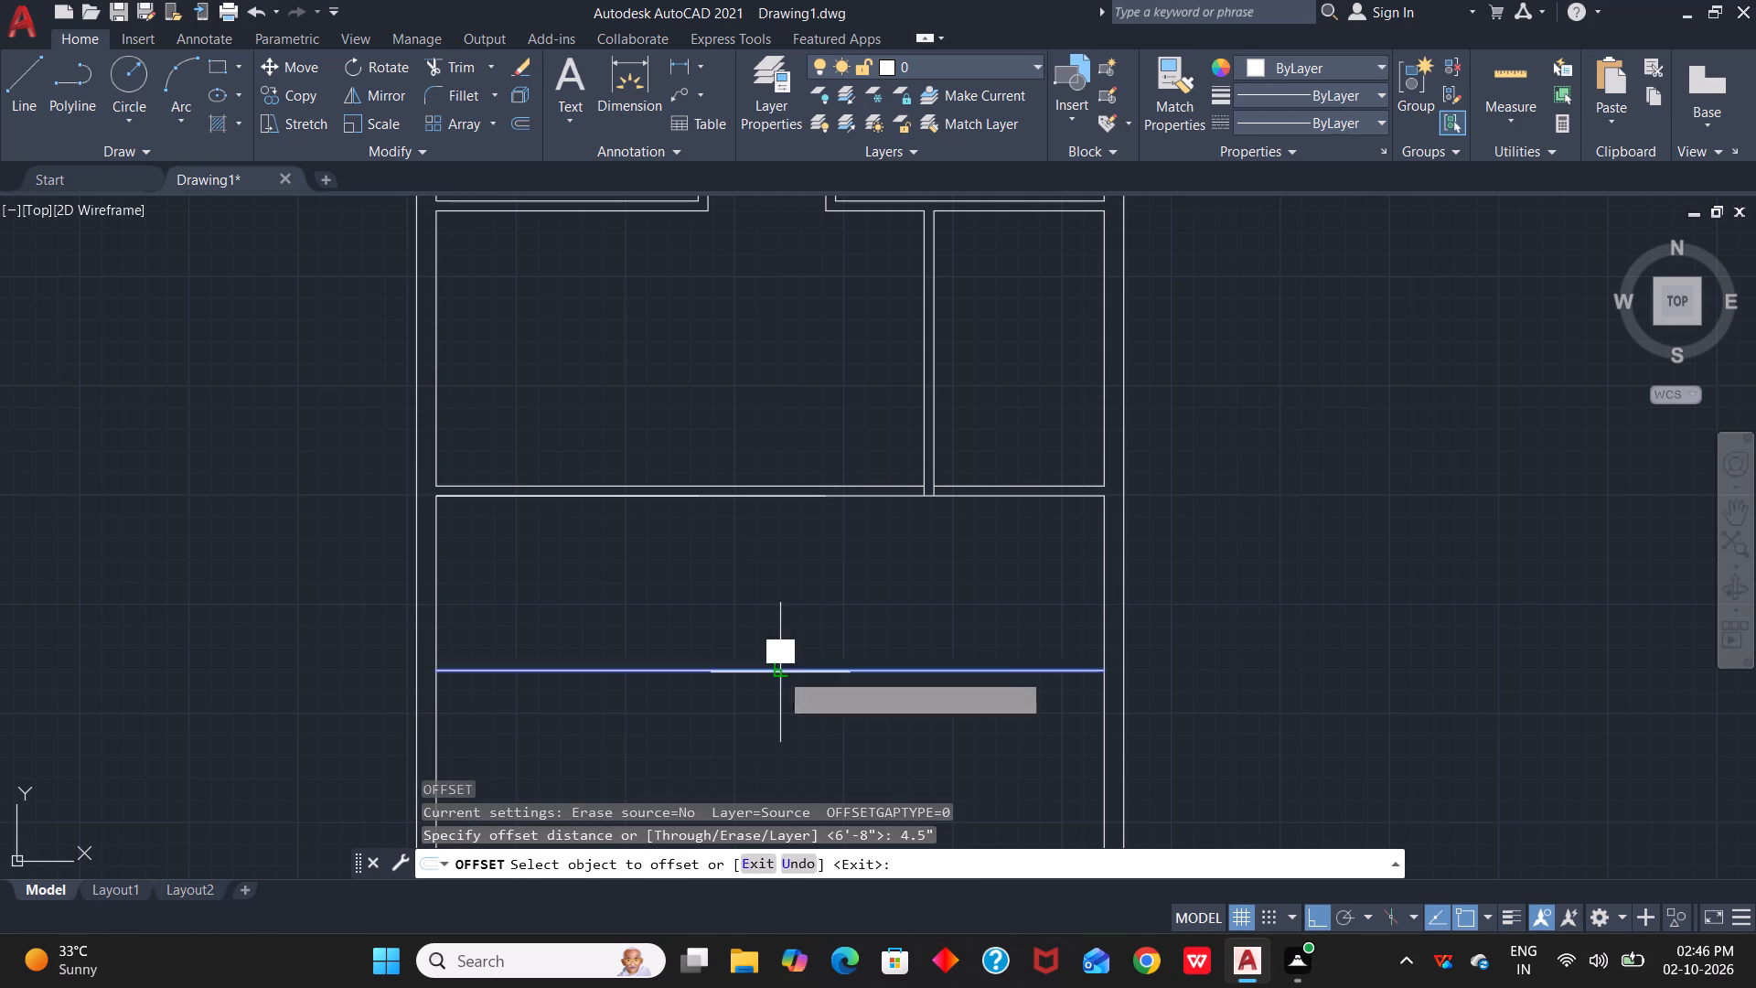
left_click(787, 692)
scroll(884, 660, "down", 1)
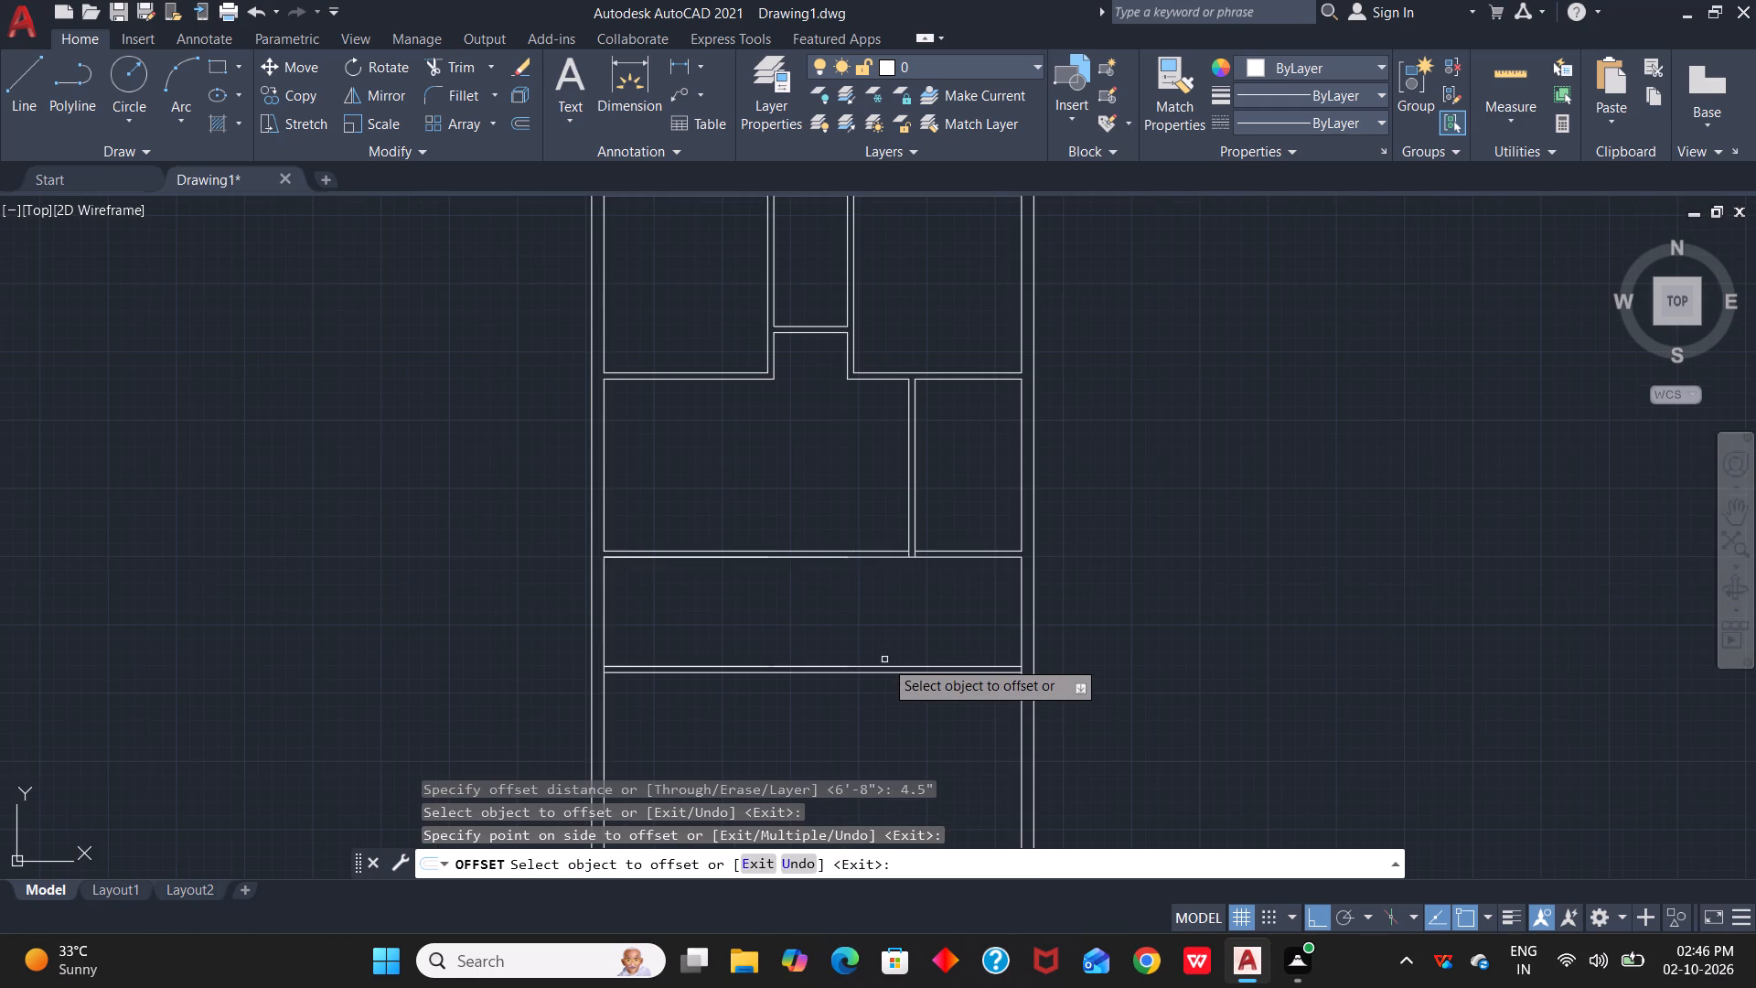
scroll(860, 705, "down", 2)
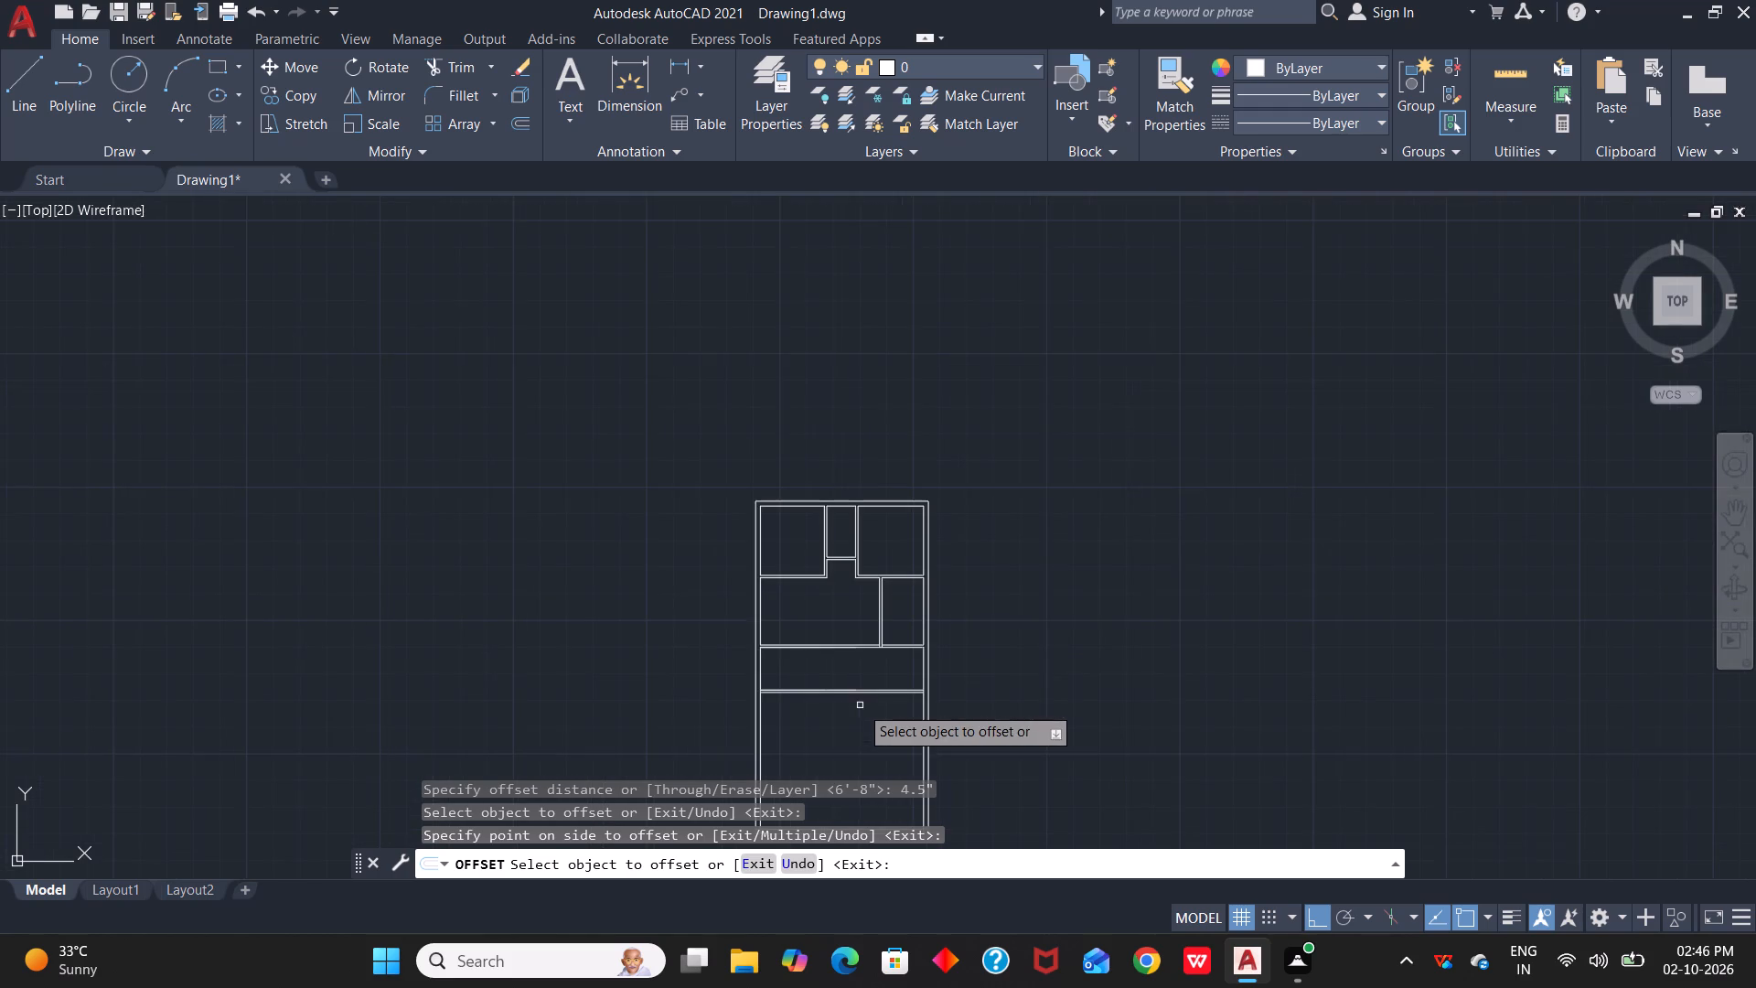
middle_click_drag(915, 764, 1137, 569)
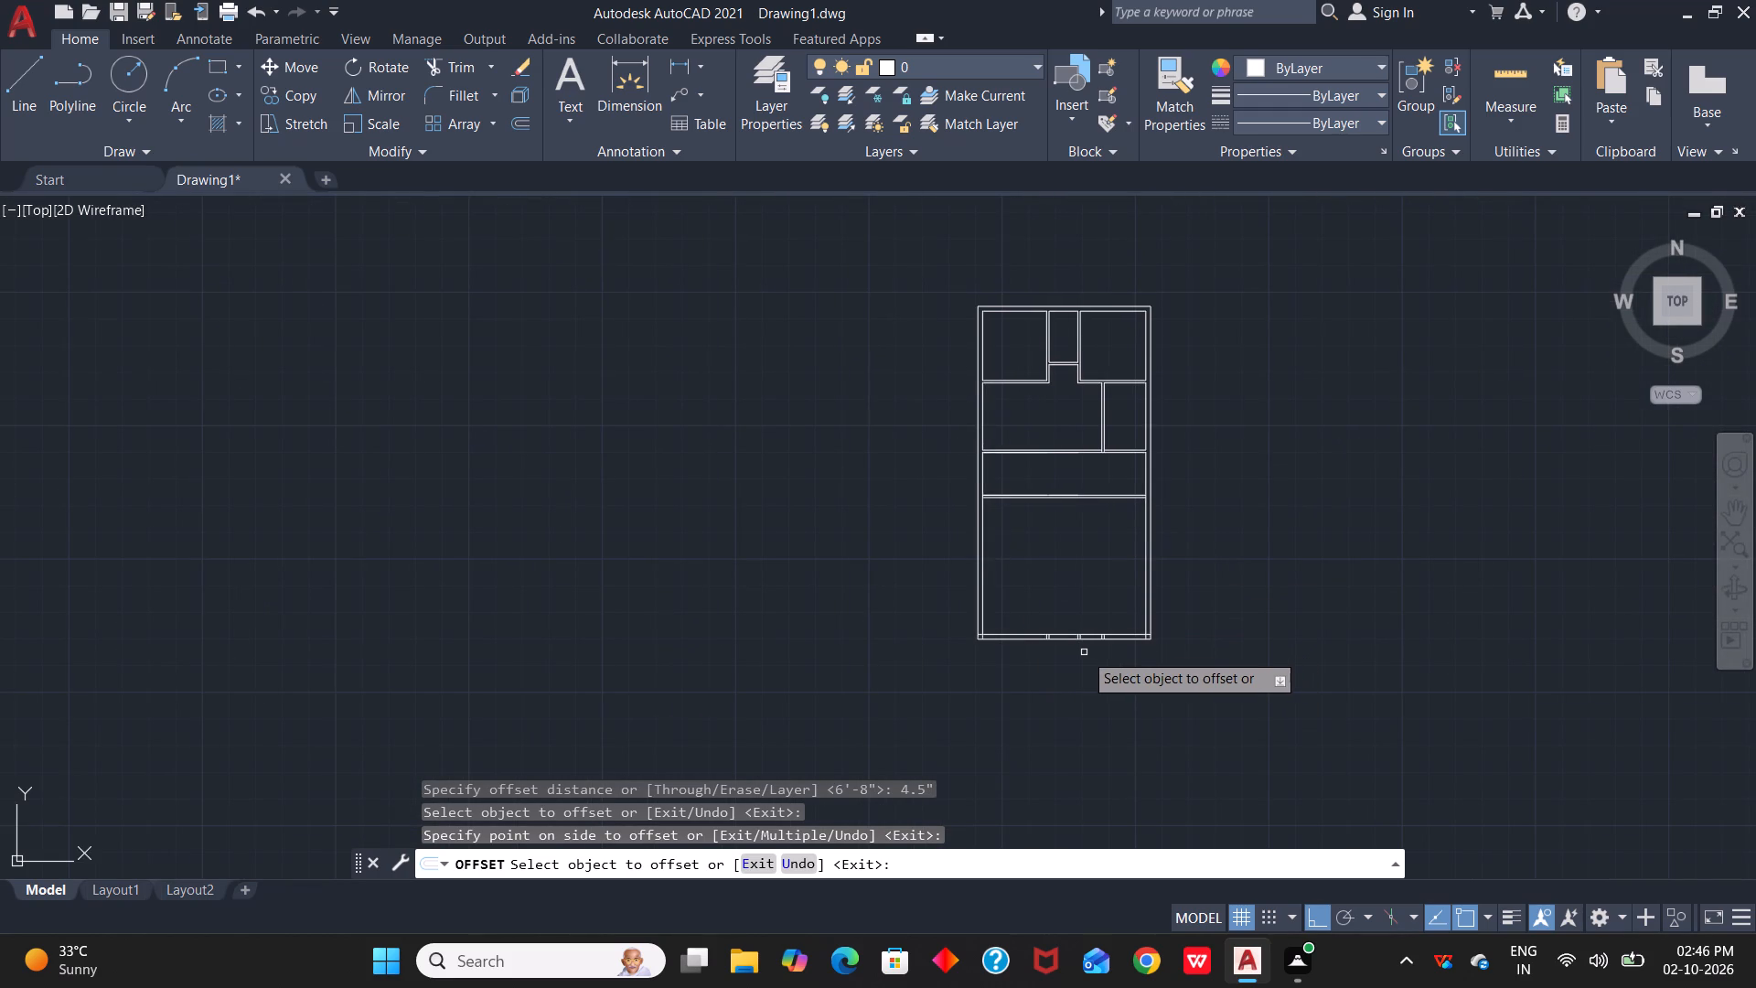
key("space")
Offset the bottom wall's inner line 10'10" upward into the lower area.
key("space")
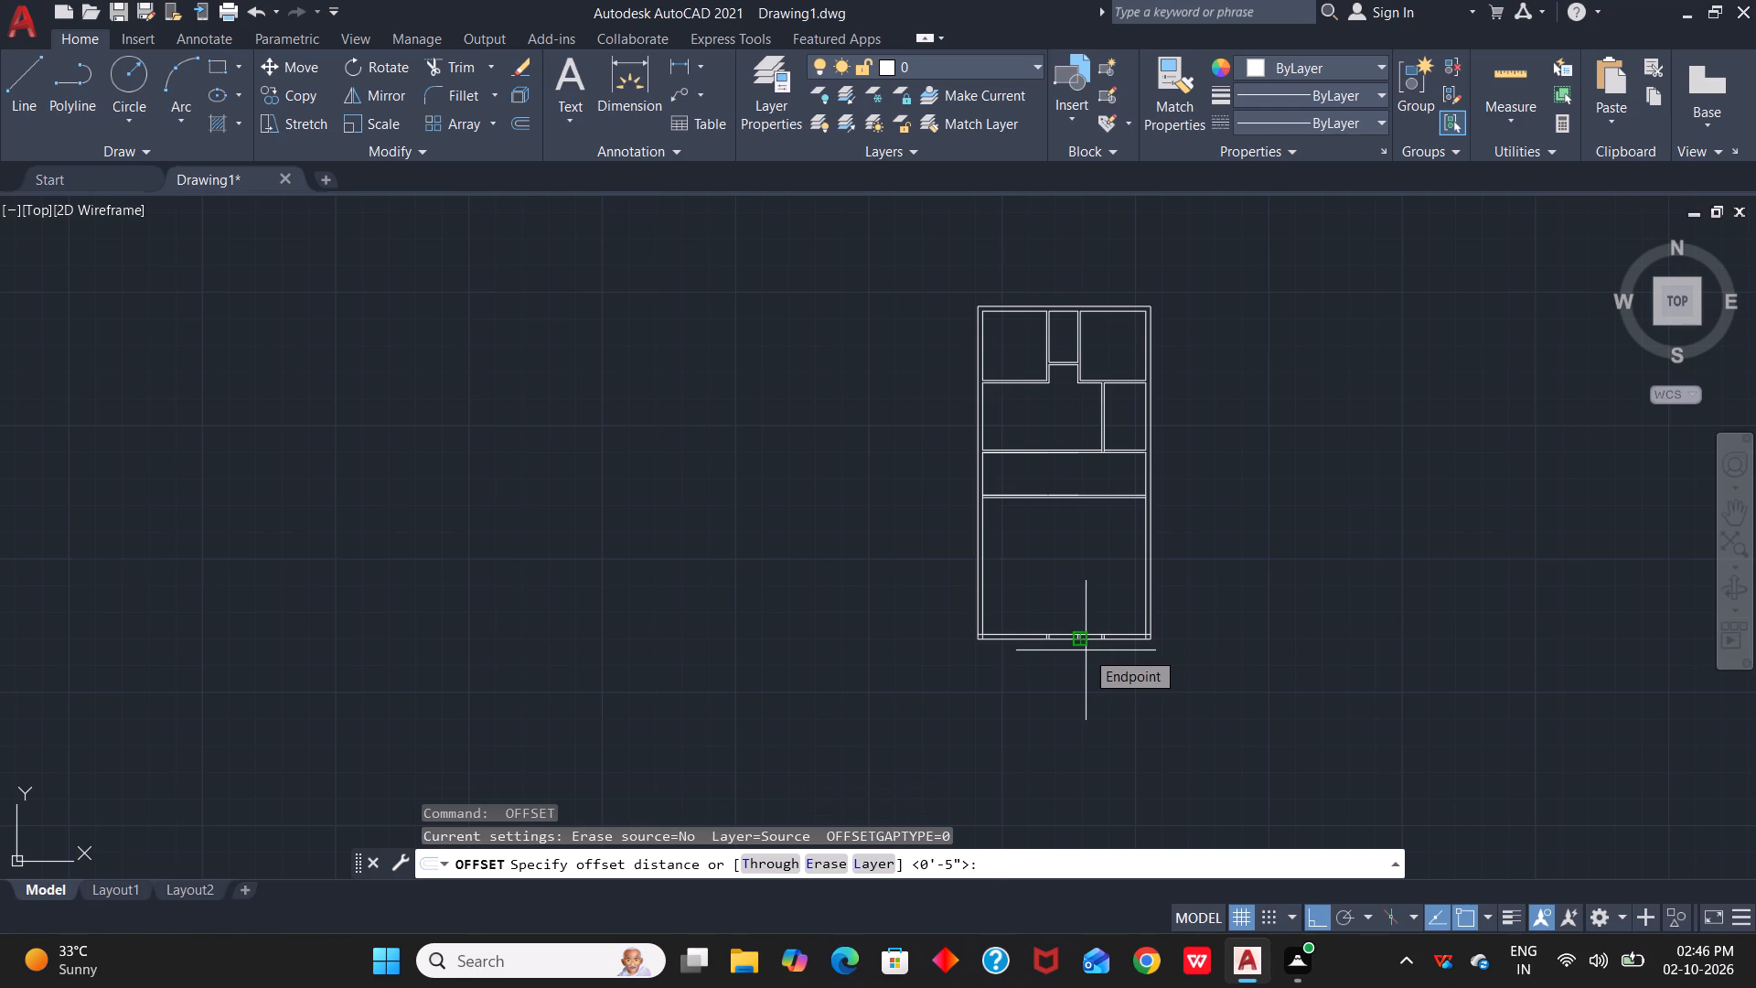
type("10")
type("'10\"")
key("Return")
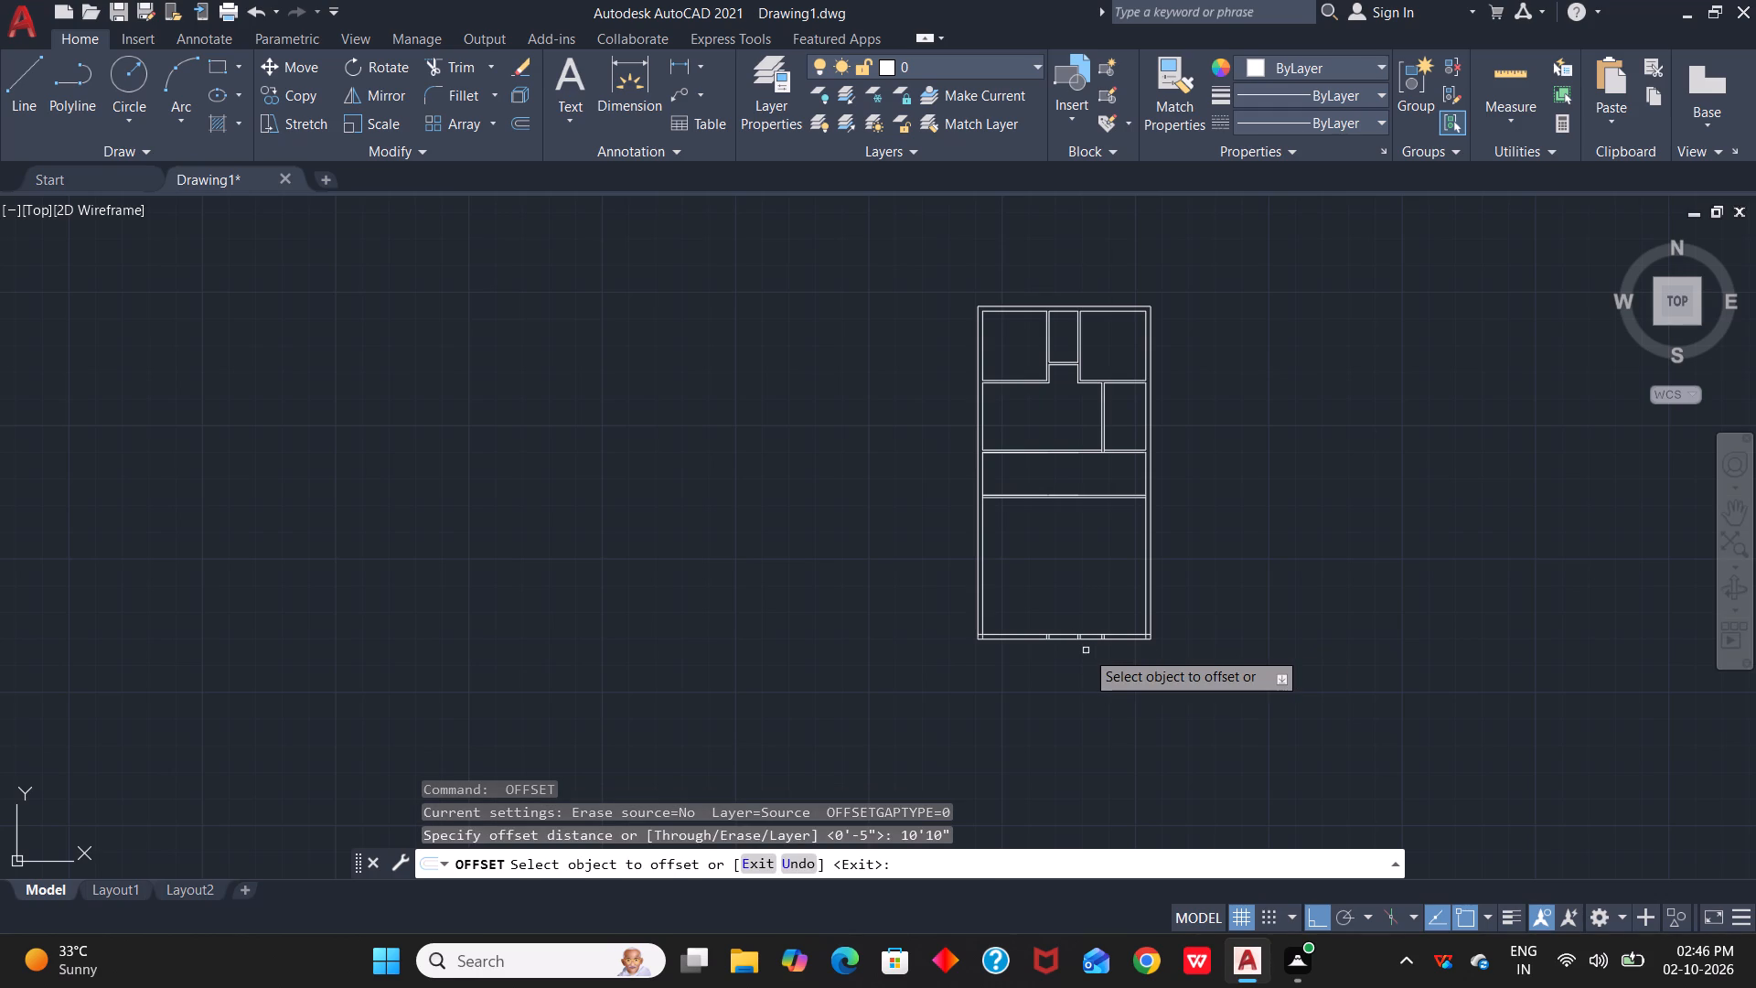
scroll(1076, 625, "up", 5)
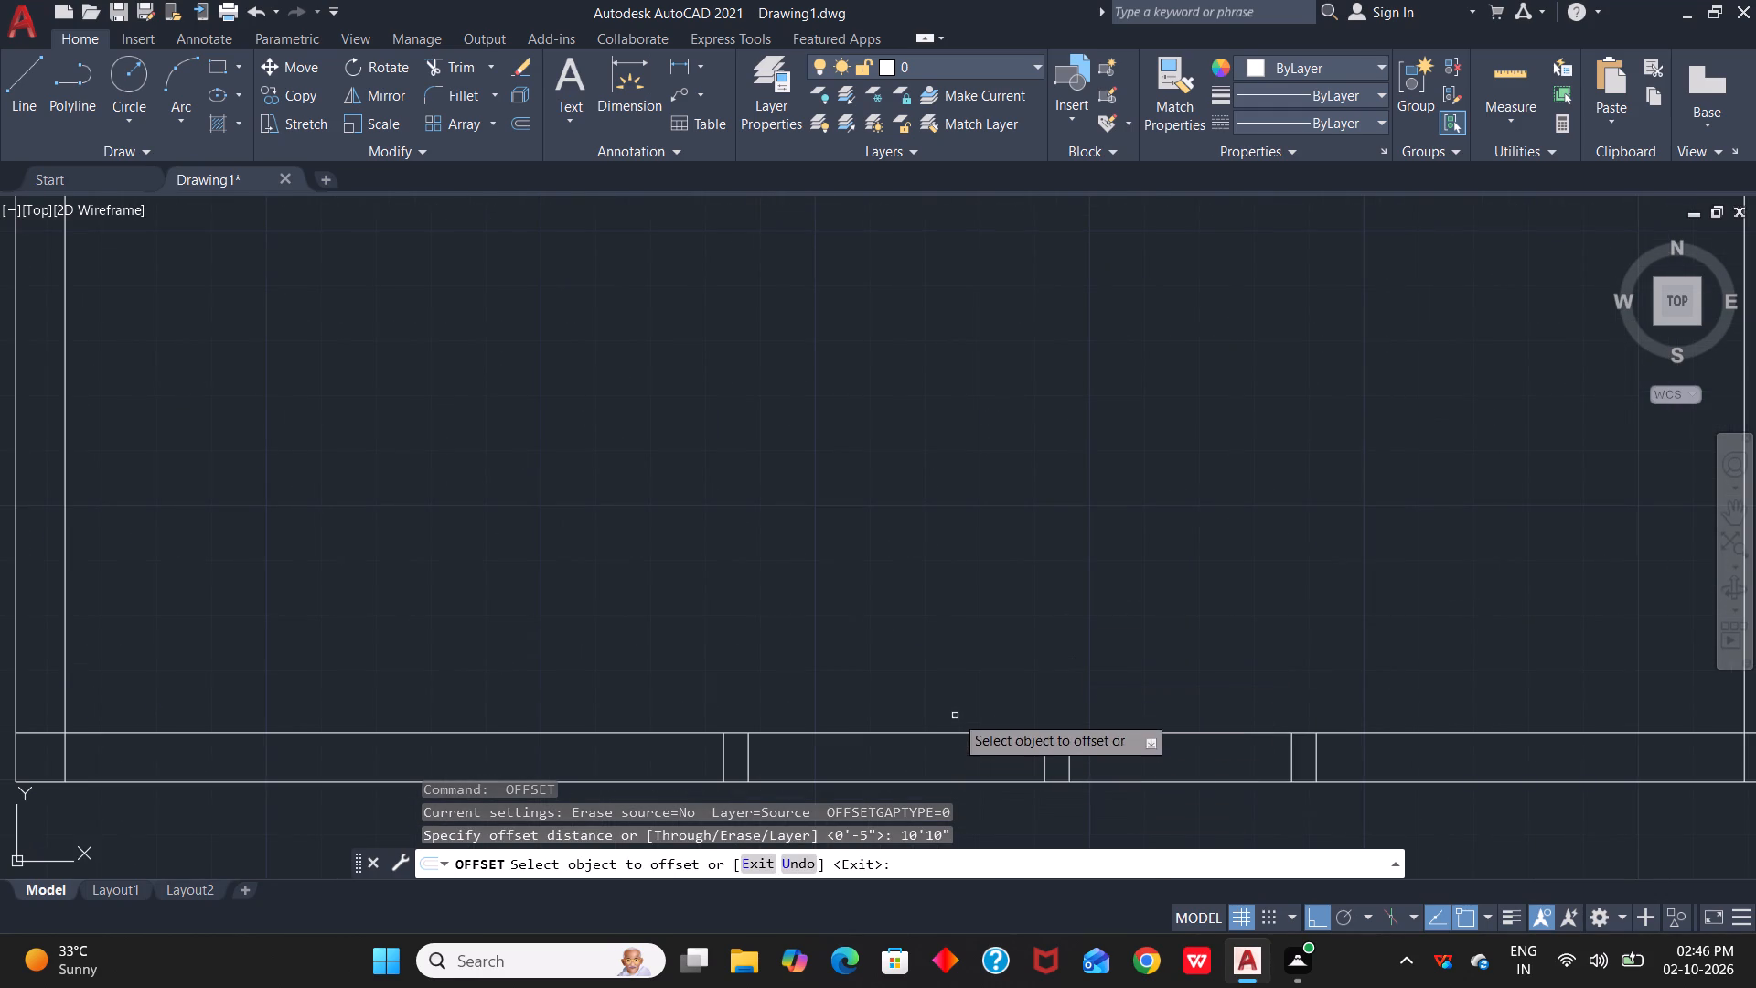
left_click(951, 736)
left_click(953, 735)
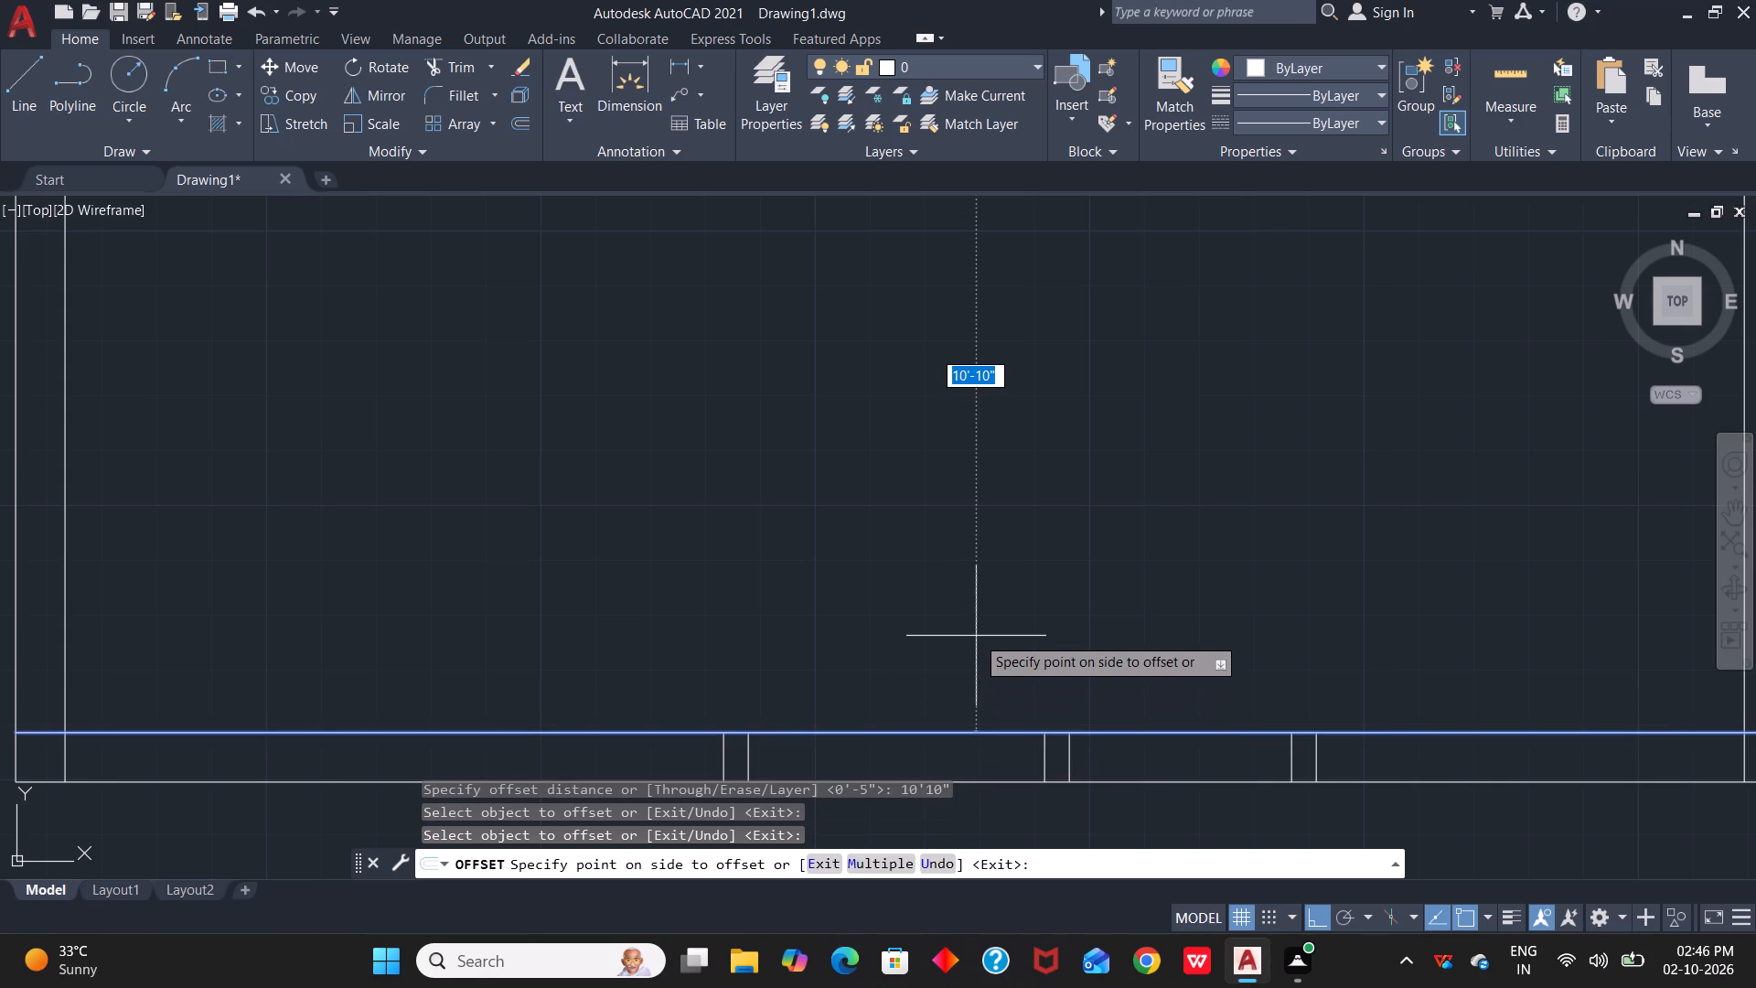
left_click(976, 636)
Offset the lowest horizontal partition line, the one above the bottom wall, 4.5" downward to form the partition's second face.
scroll(976, 636, "down", 3)
middle_click_drag(985, 619, 1083, 811)
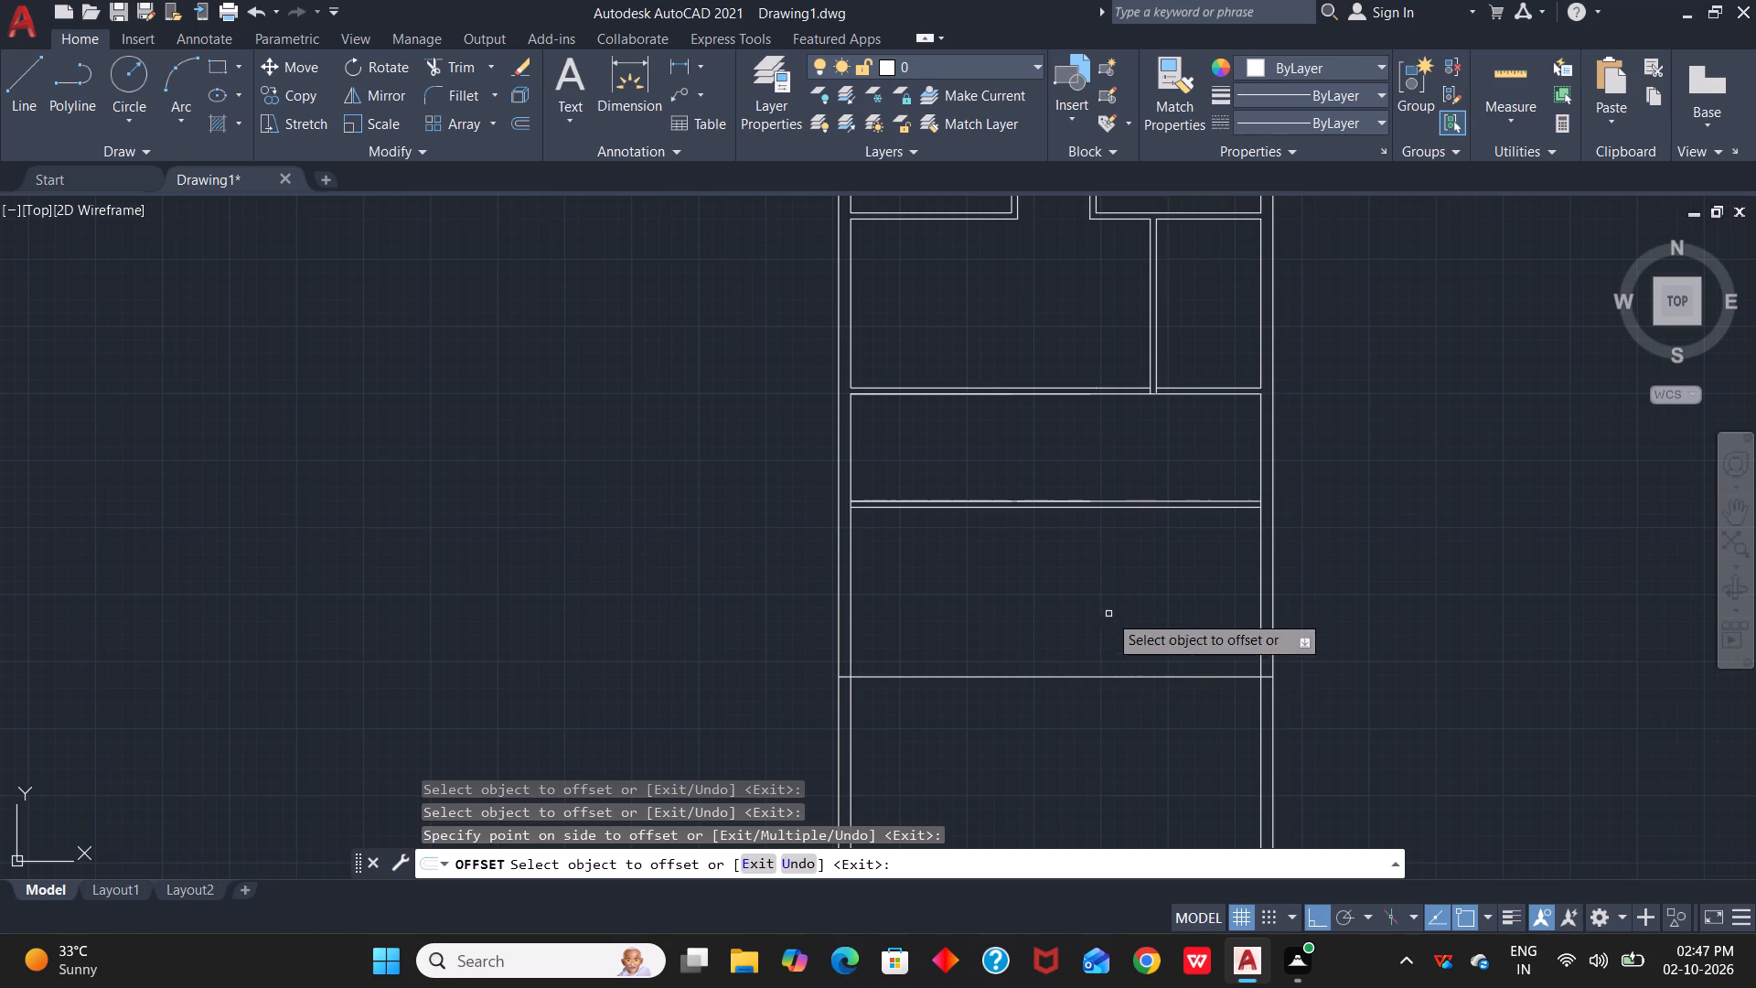
scroll(1113, 618, "down", 1)
middle_click_drag(1113, 618, 1099, 561)
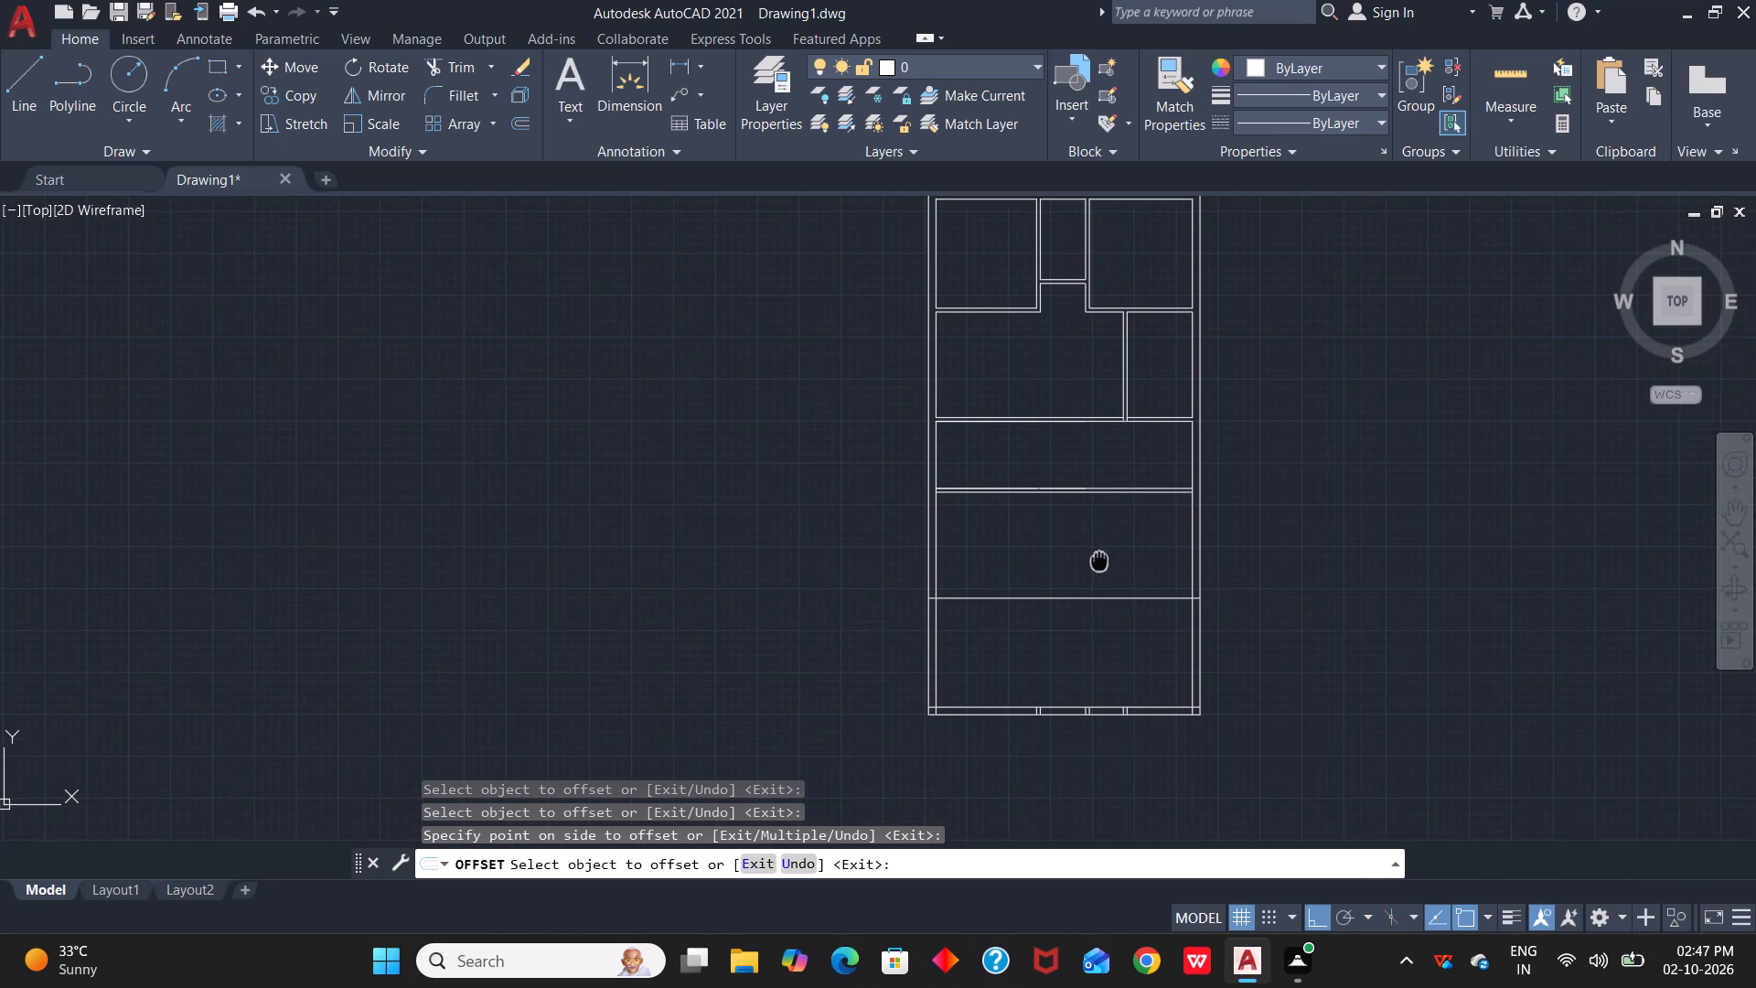
middle_click_drag(1099, 561, 1099, 559)
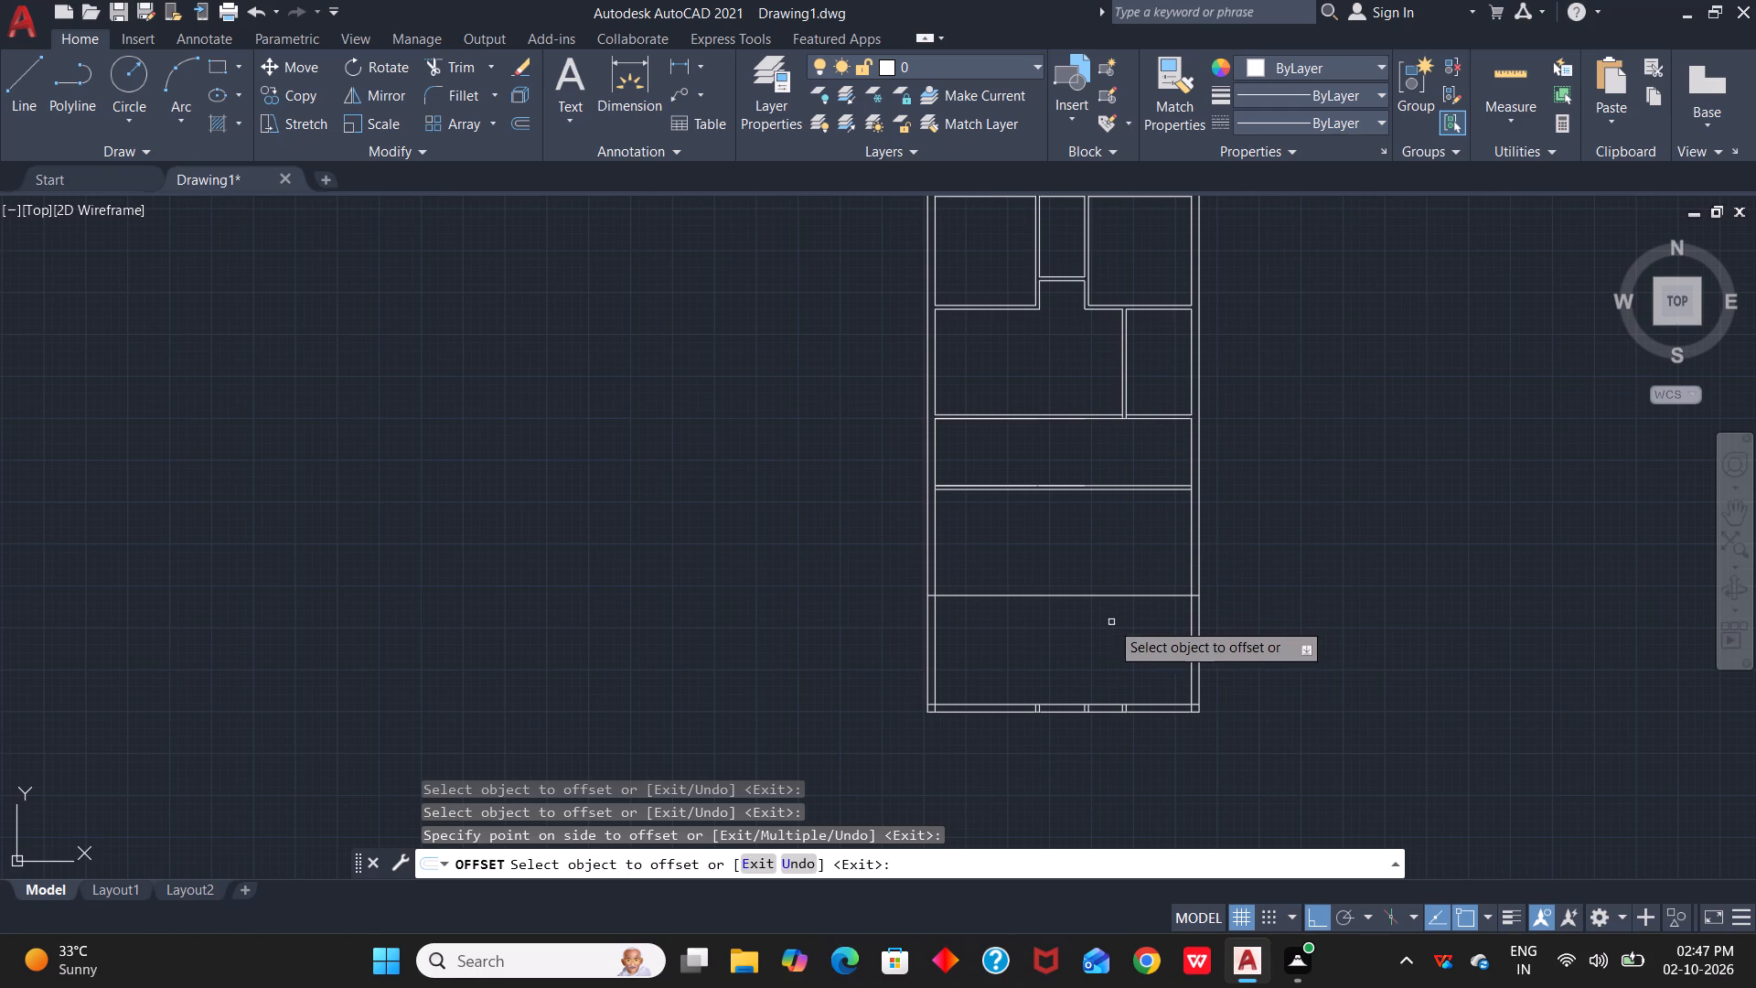
left_click(1049, 597)
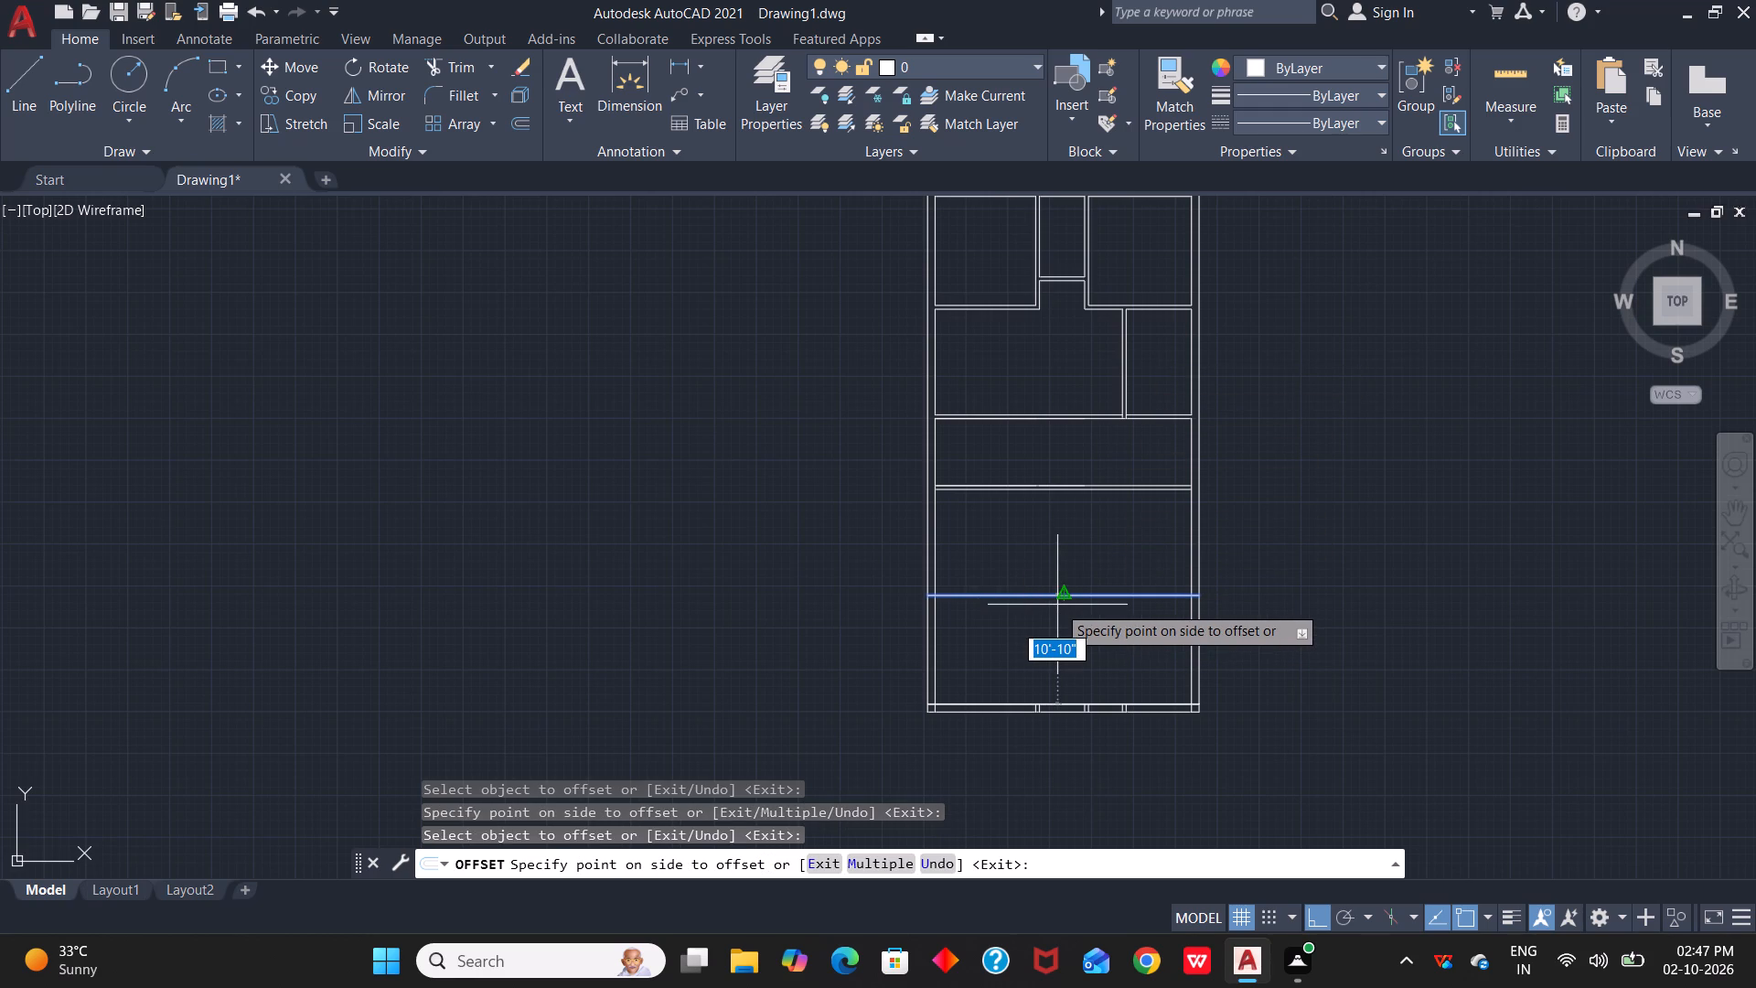
type("4.5\"")
key("Return")
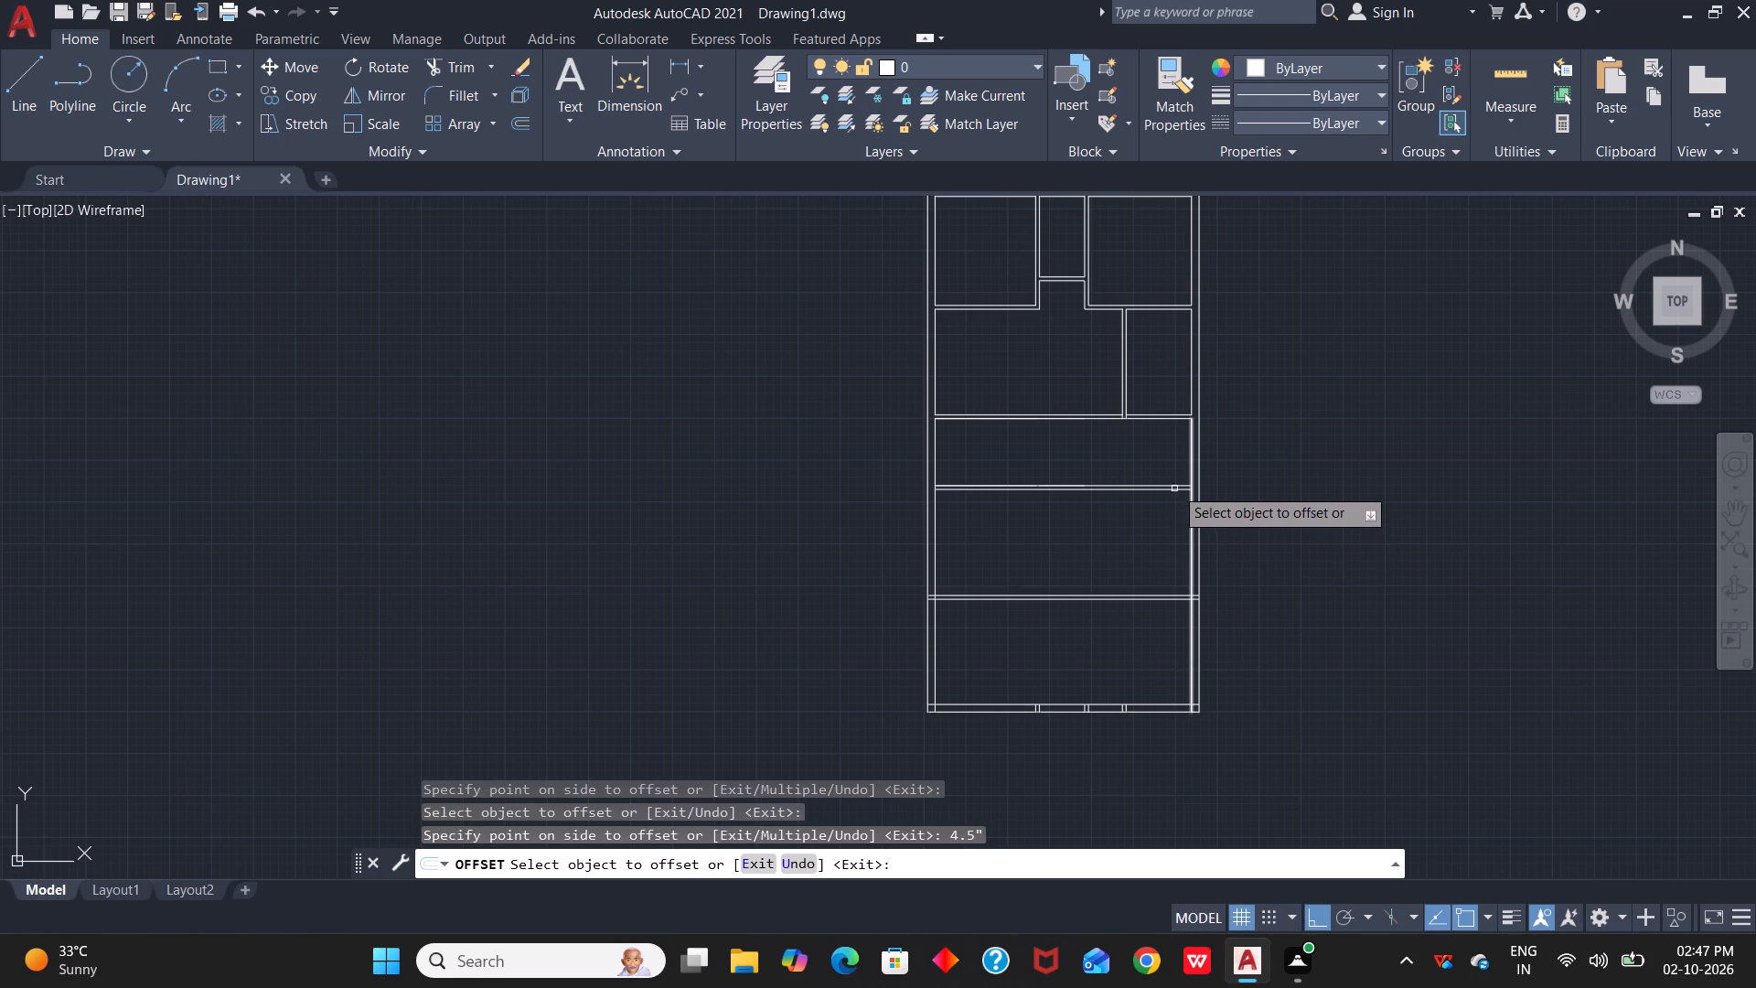
Offset the lower area's inner right wall line 6'6" inward to place a vertical partition line.
left_click(1193, 561)
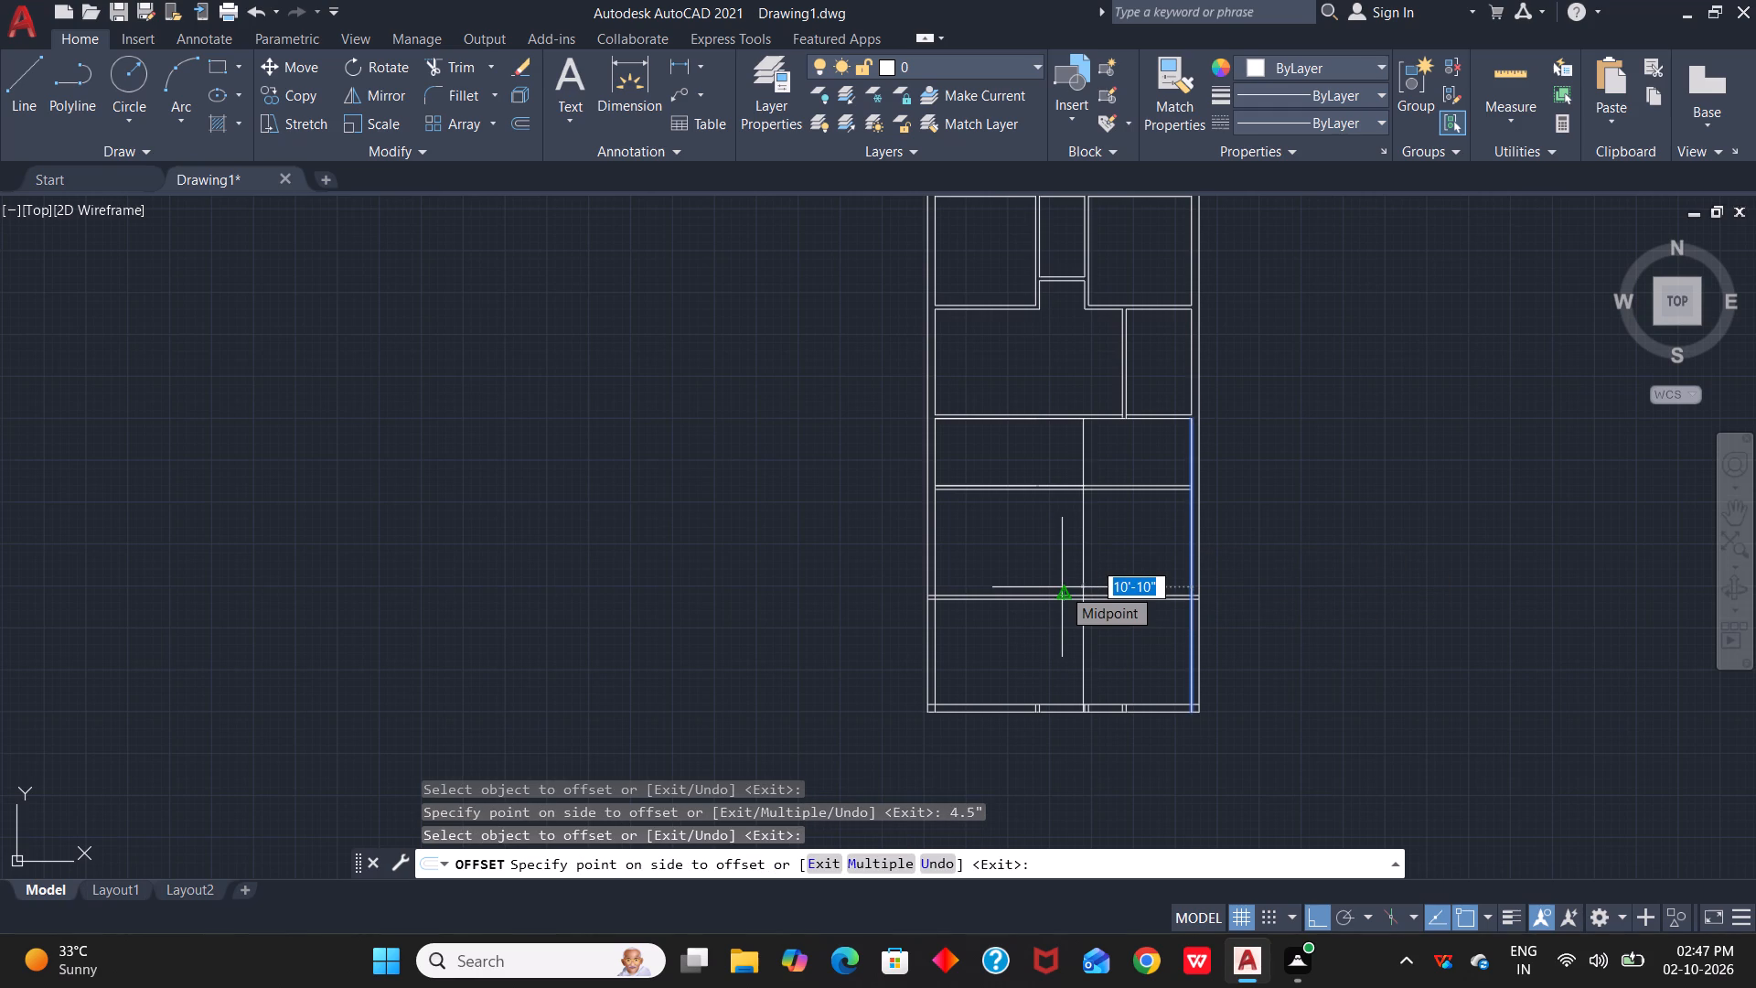
key("6")
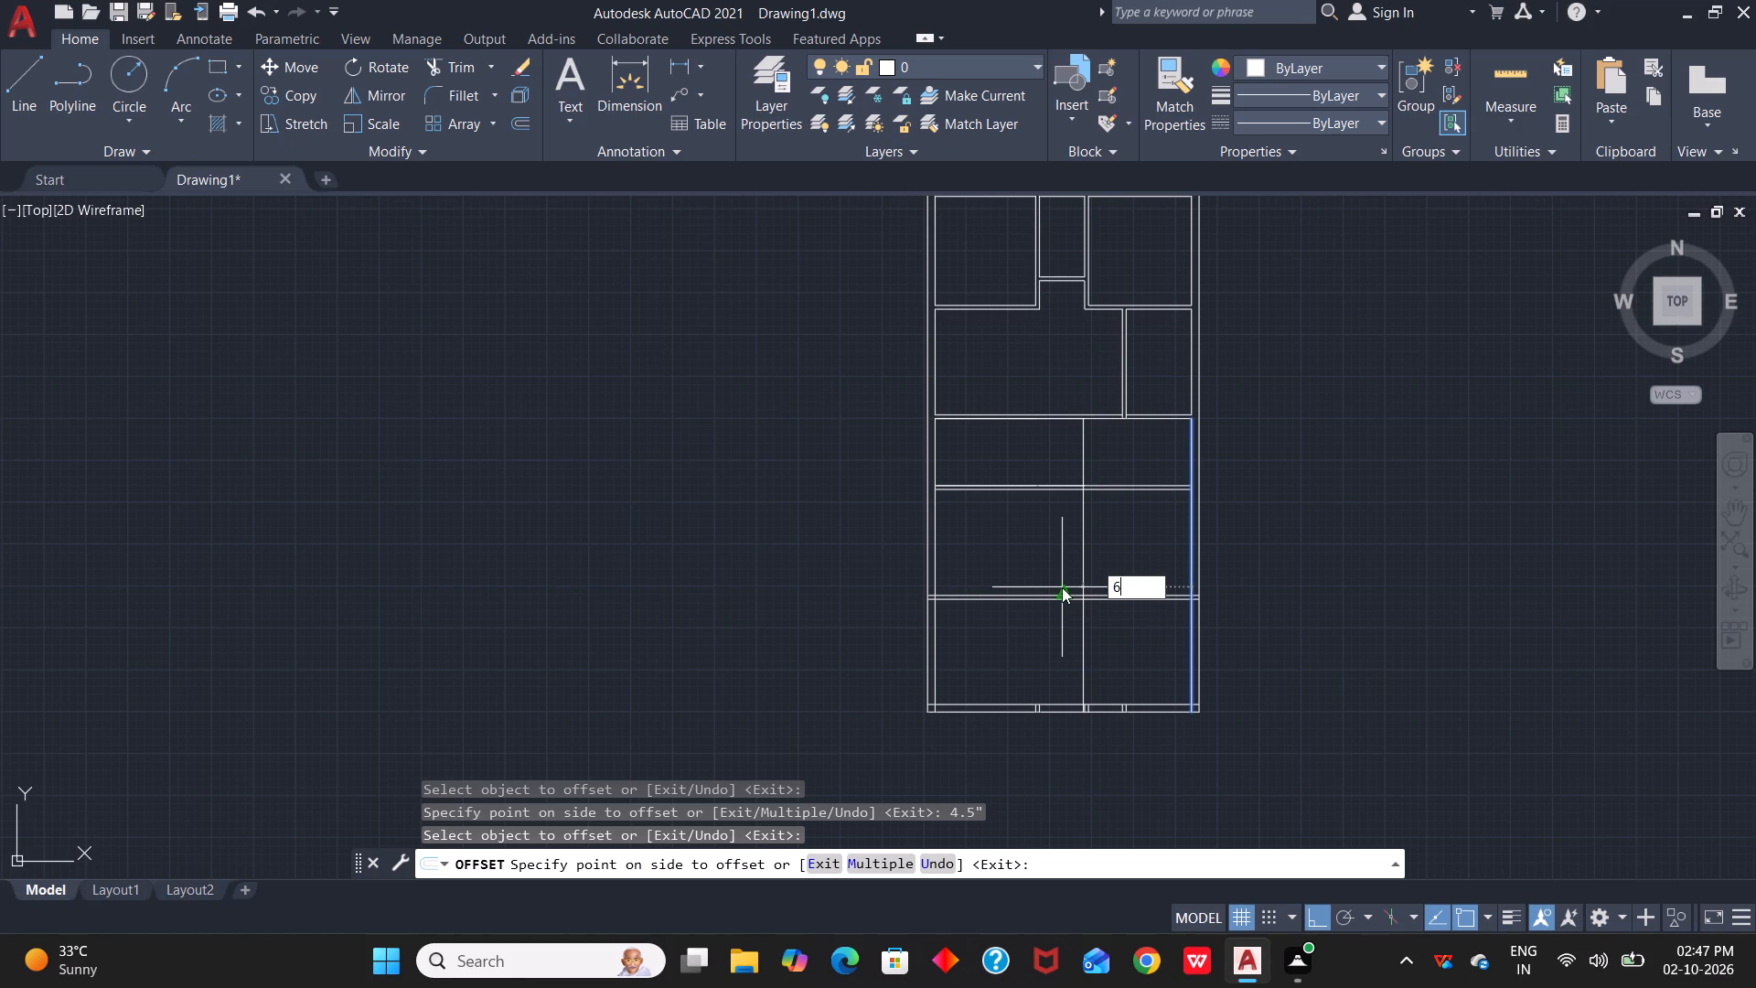
type("'6\"")
key("Return")
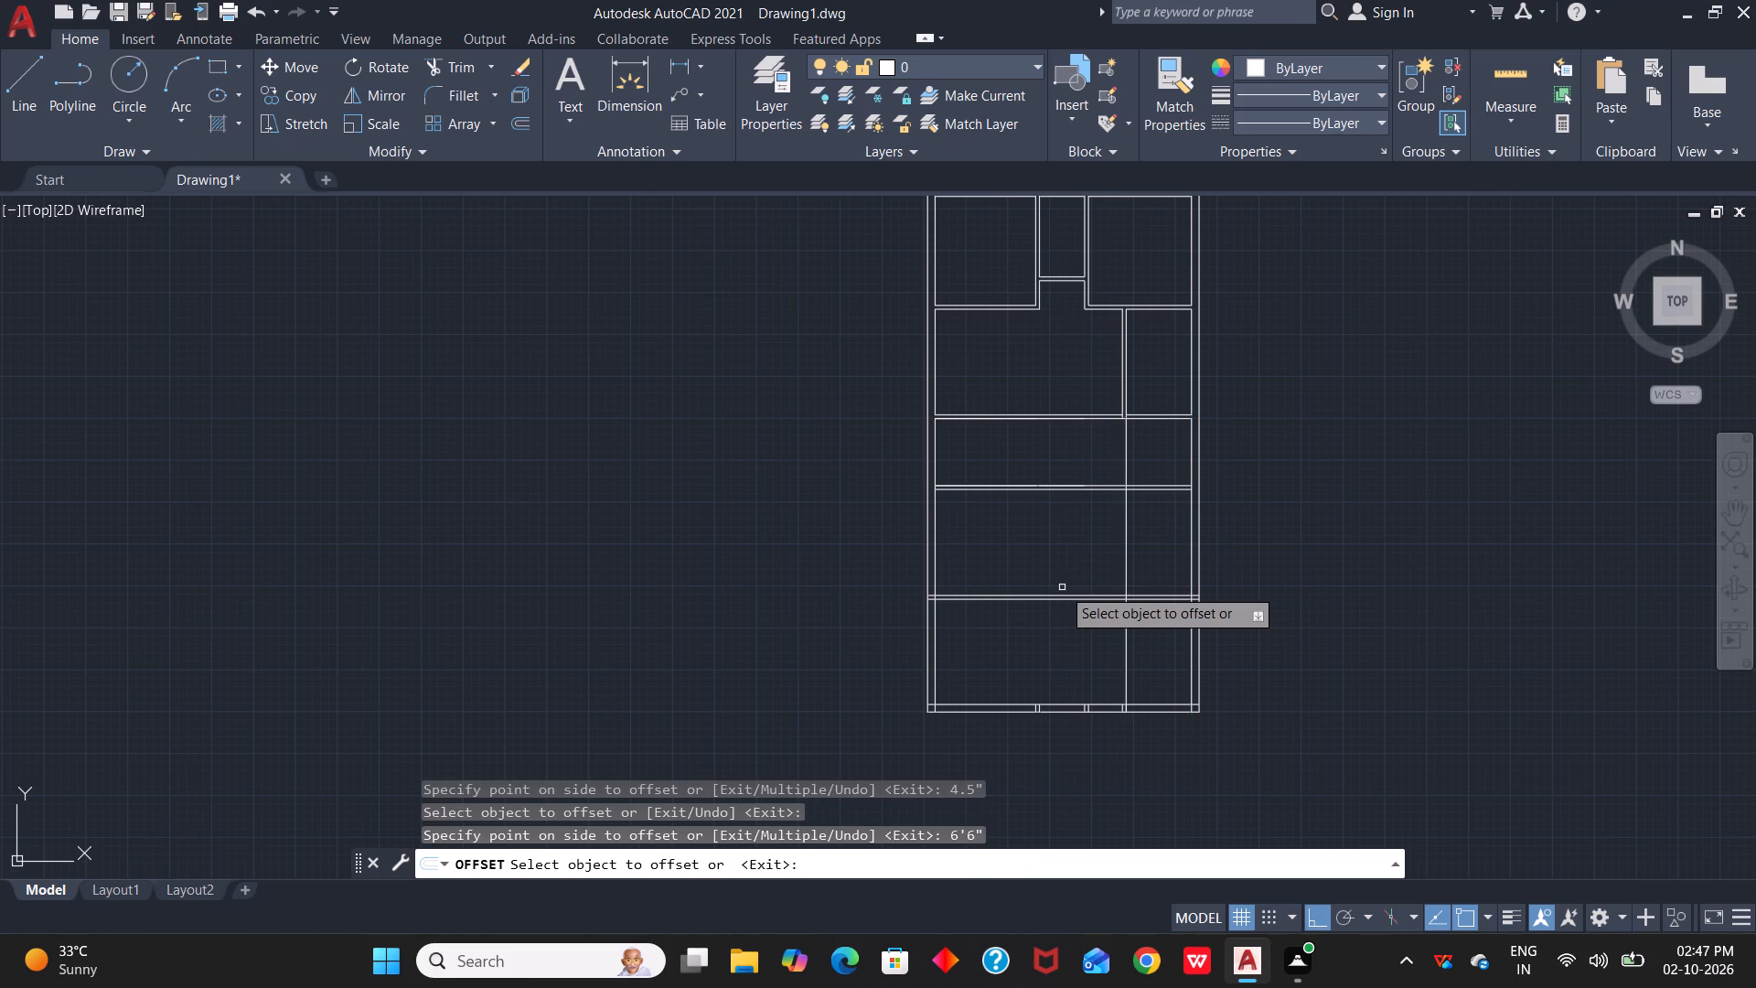
Offset the new vertical partition line 4.5" away from the right wall to form the partition's second face.
left_click(1126, 562)
type("4.5\"")
key("Return")
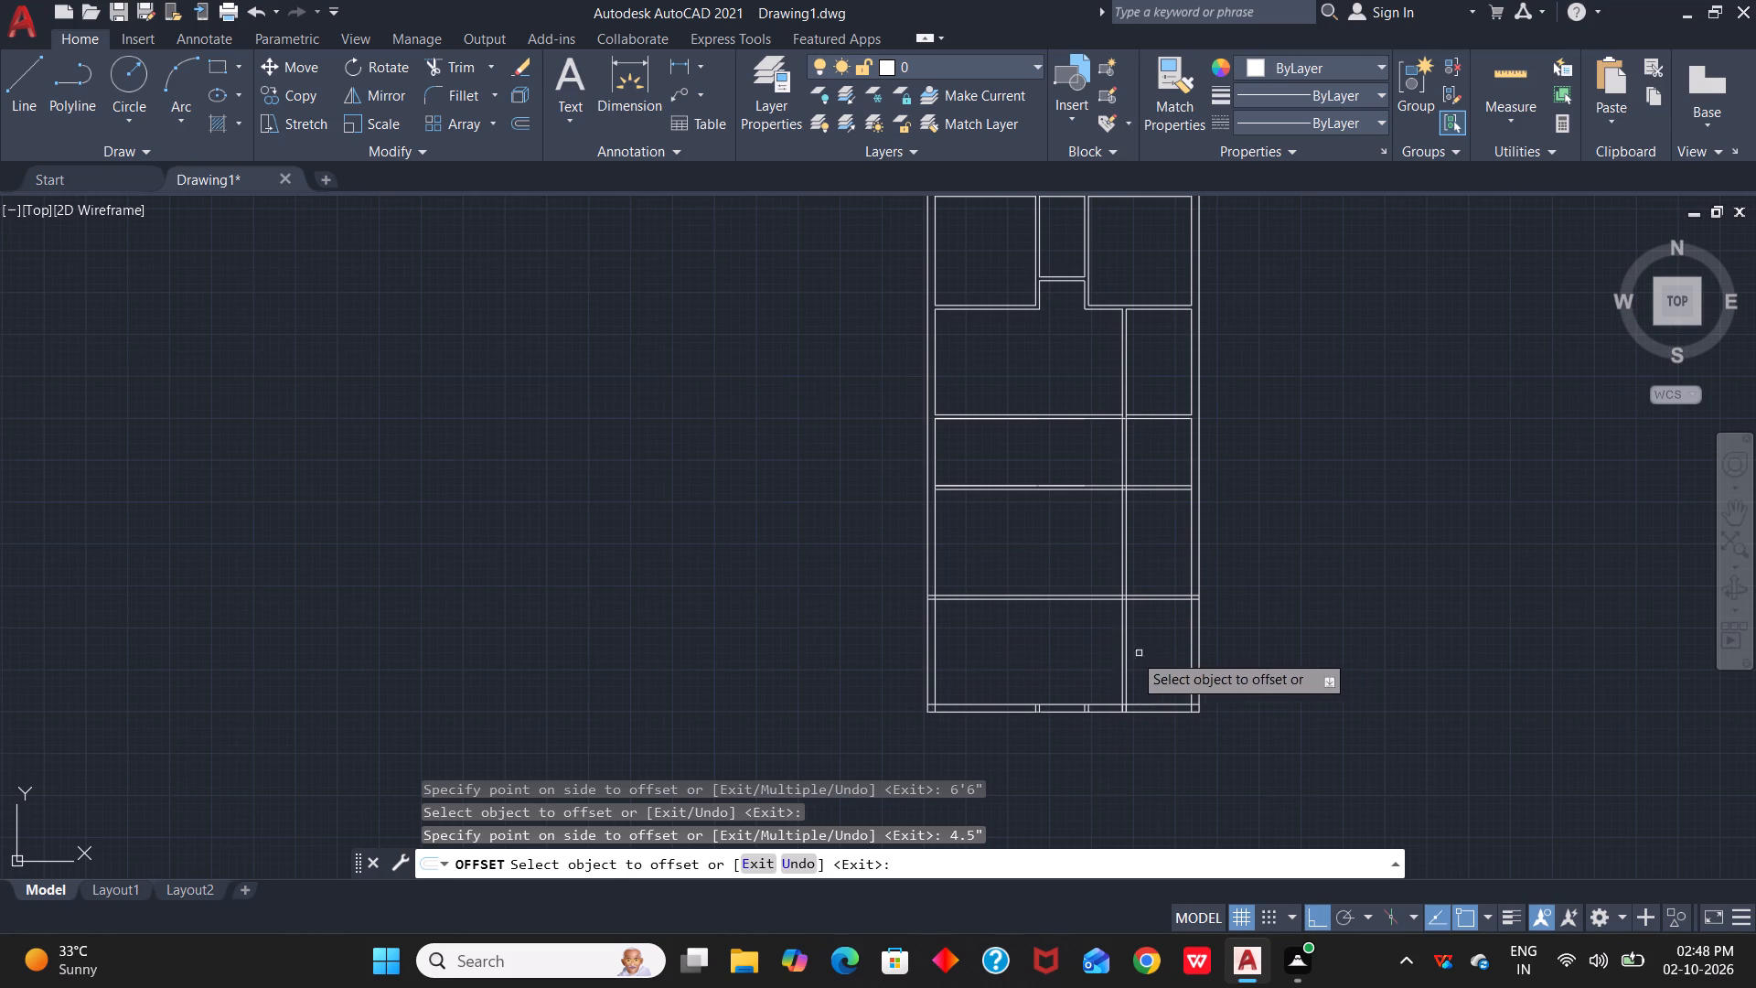
key("Escape")
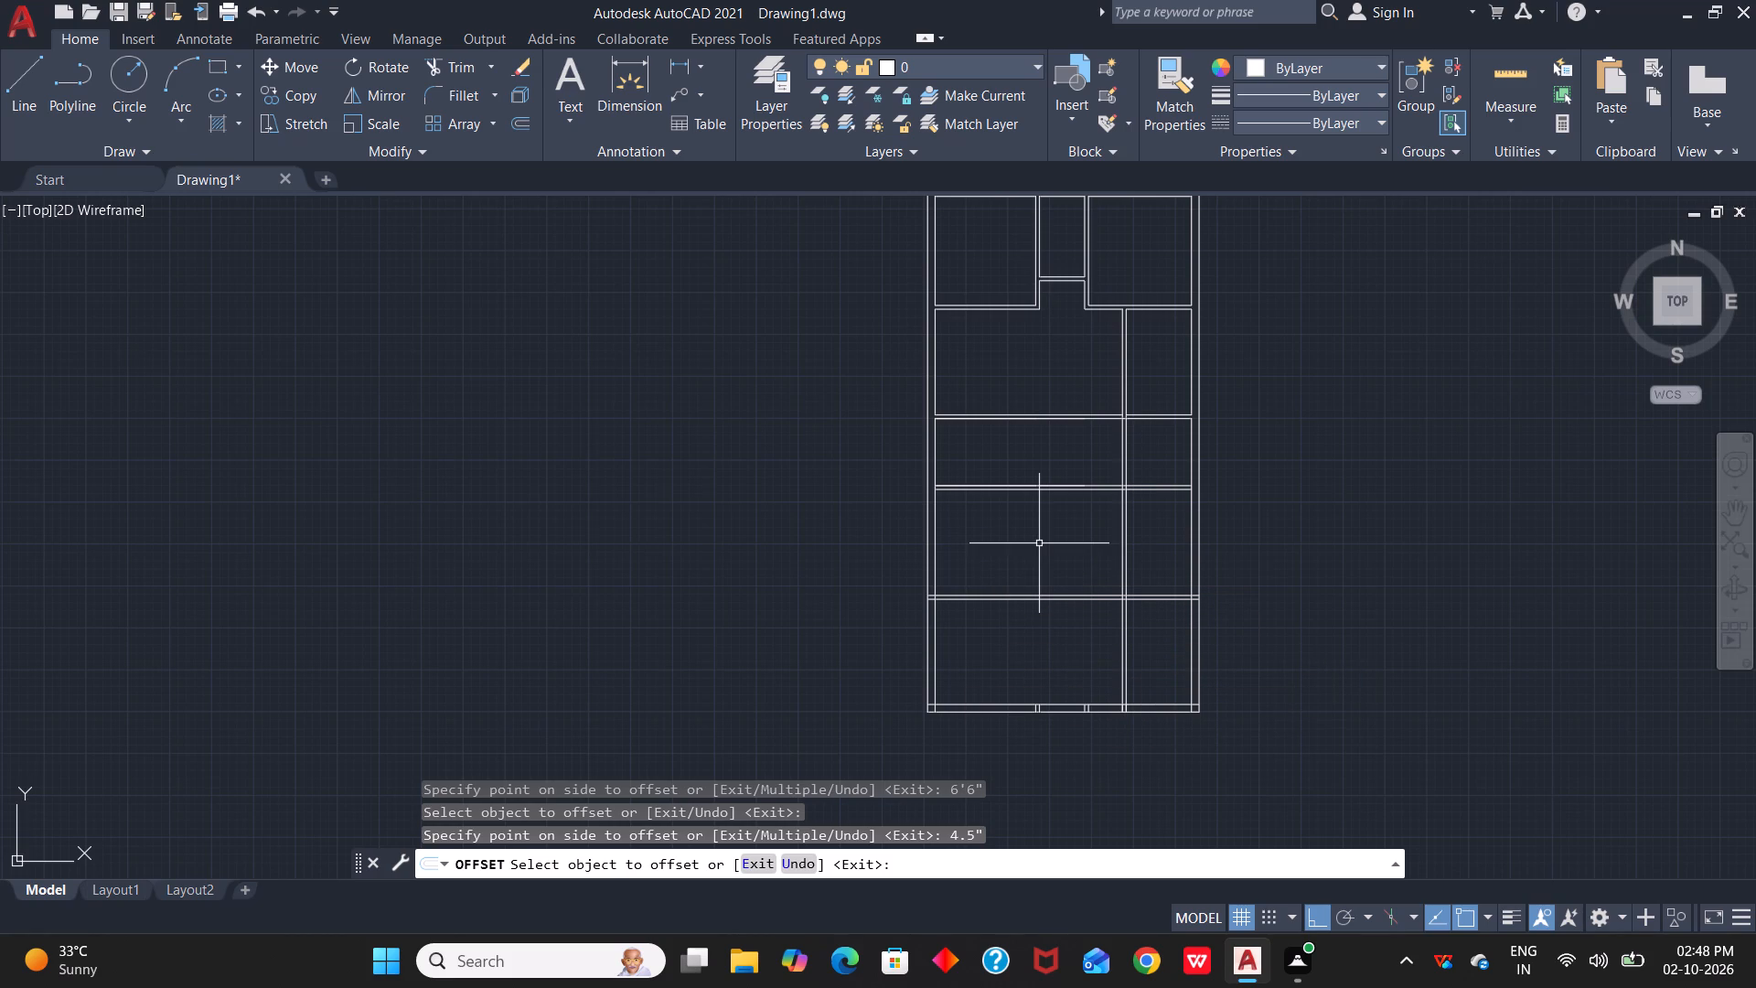
Trim the new vertical partition's two lines out of the rooms above and below, keeping them only between the two lower horizontal partitions.
type("tr")
key("space")
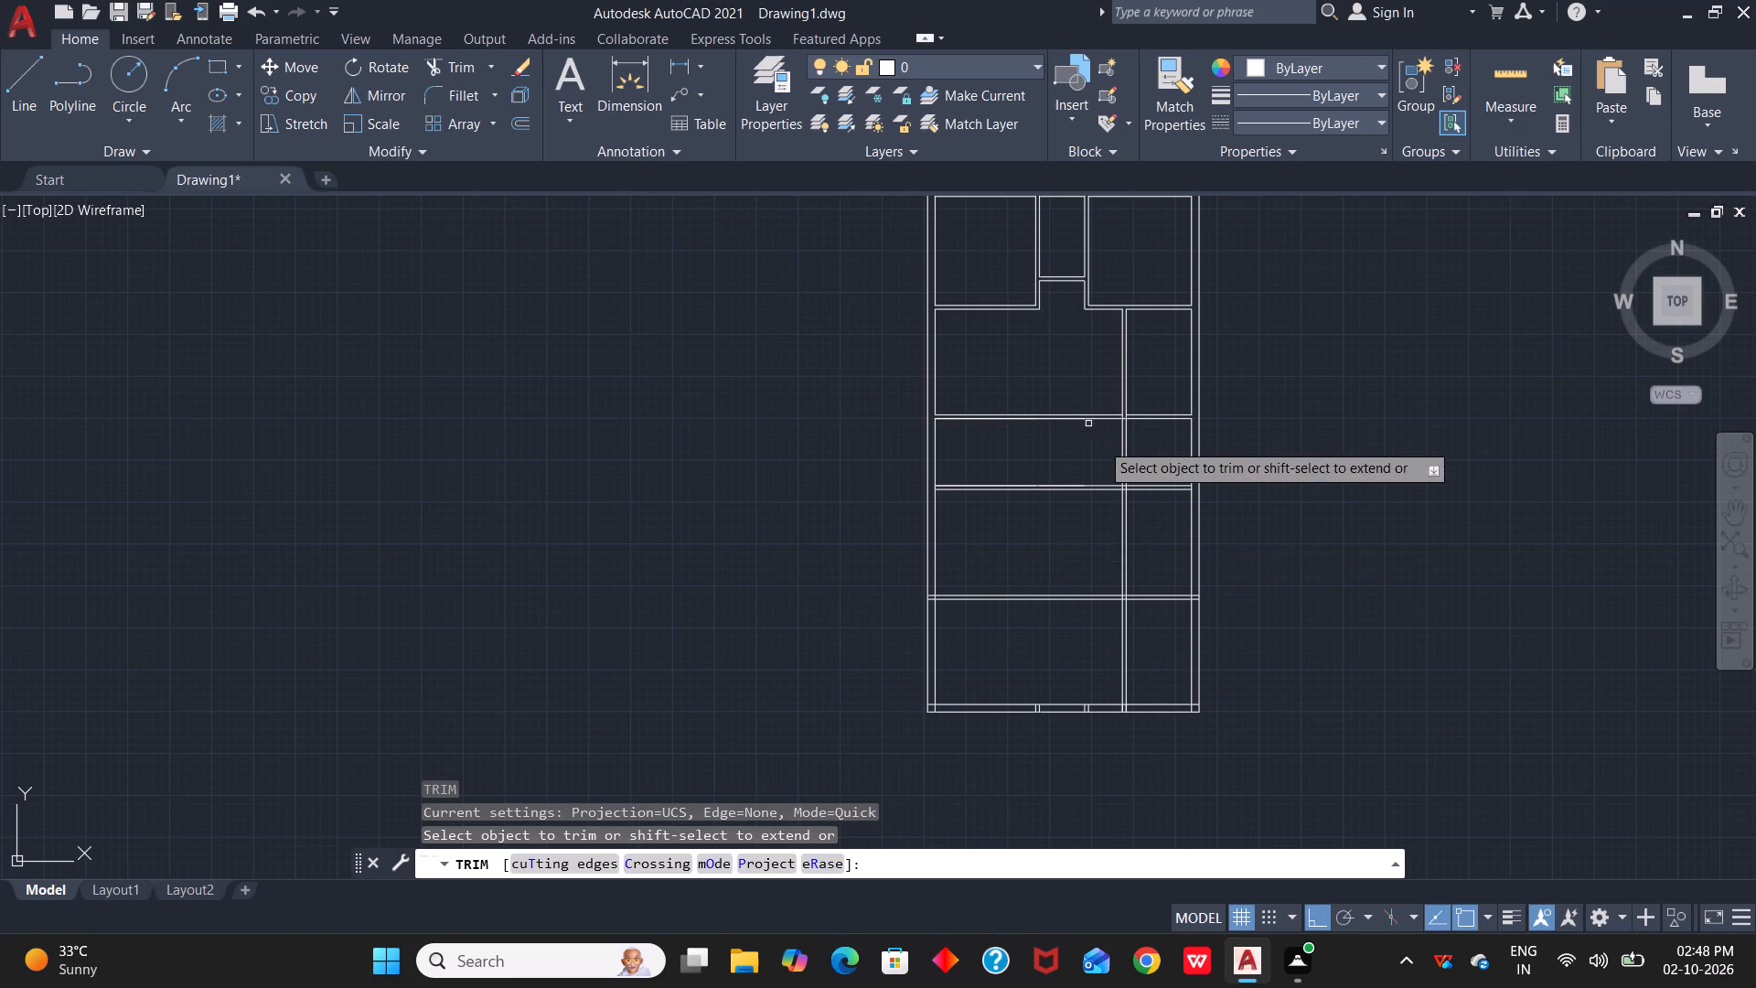
left_click_drag(1143, 448, 1094, 463)
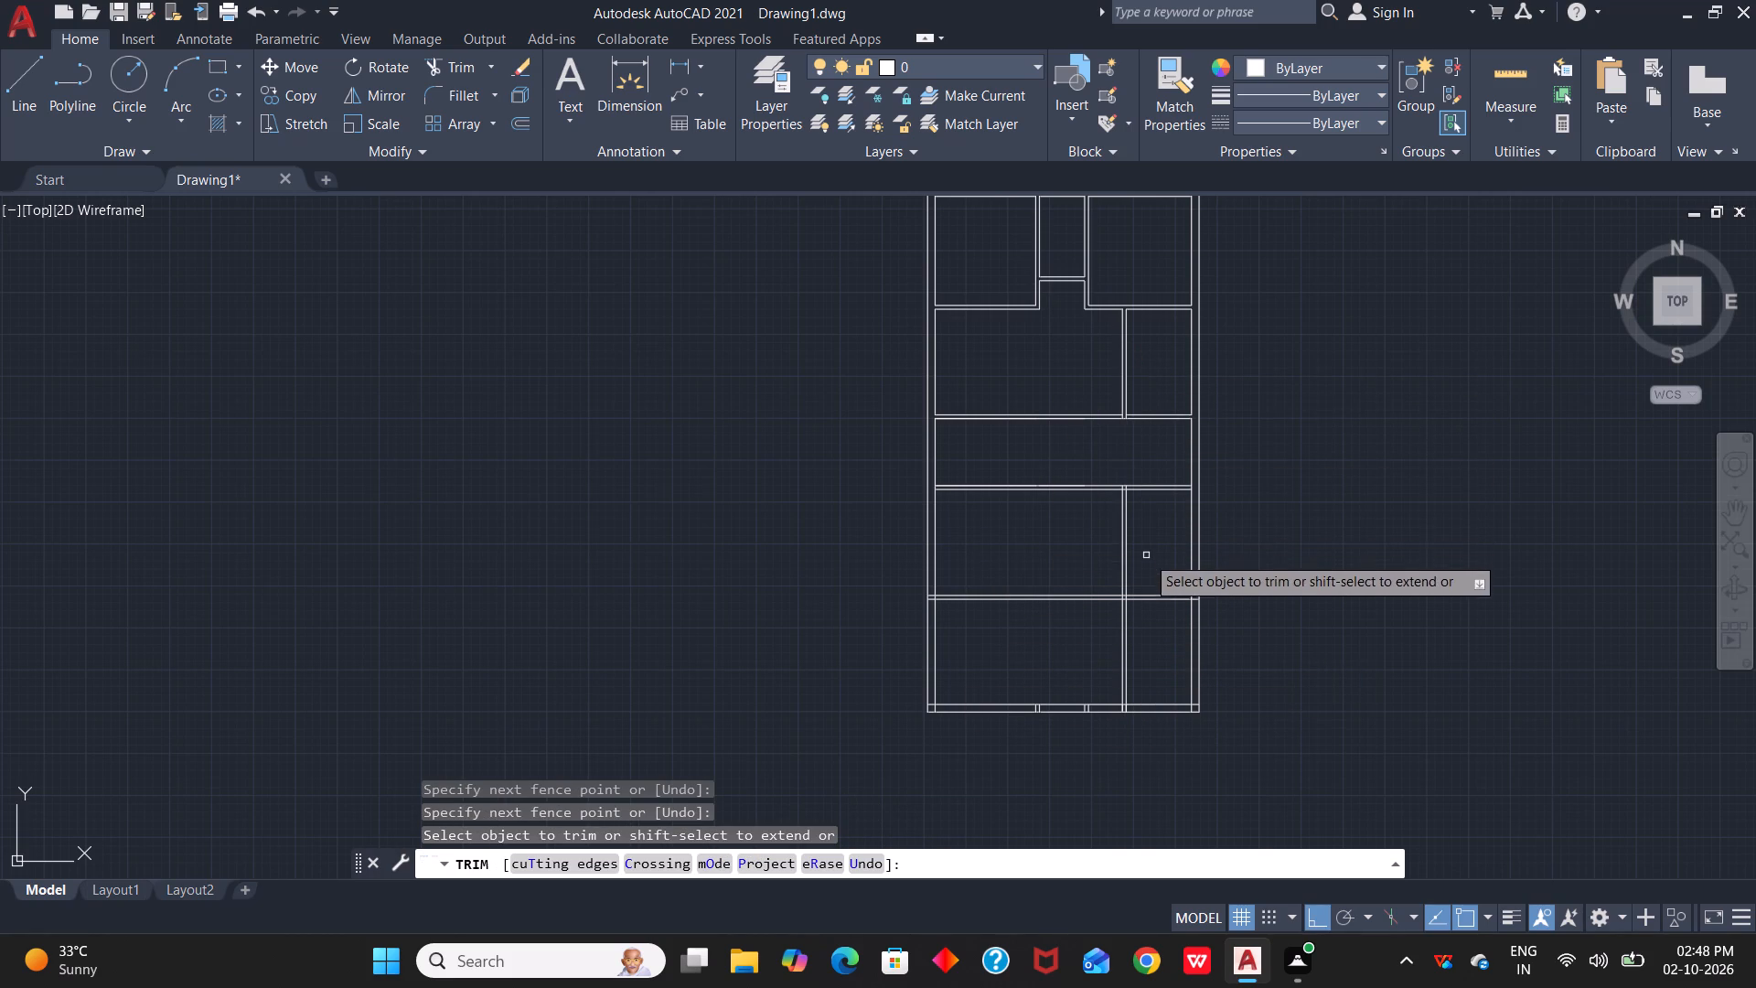
left_click_drag(1154, 636, 1092, 660)
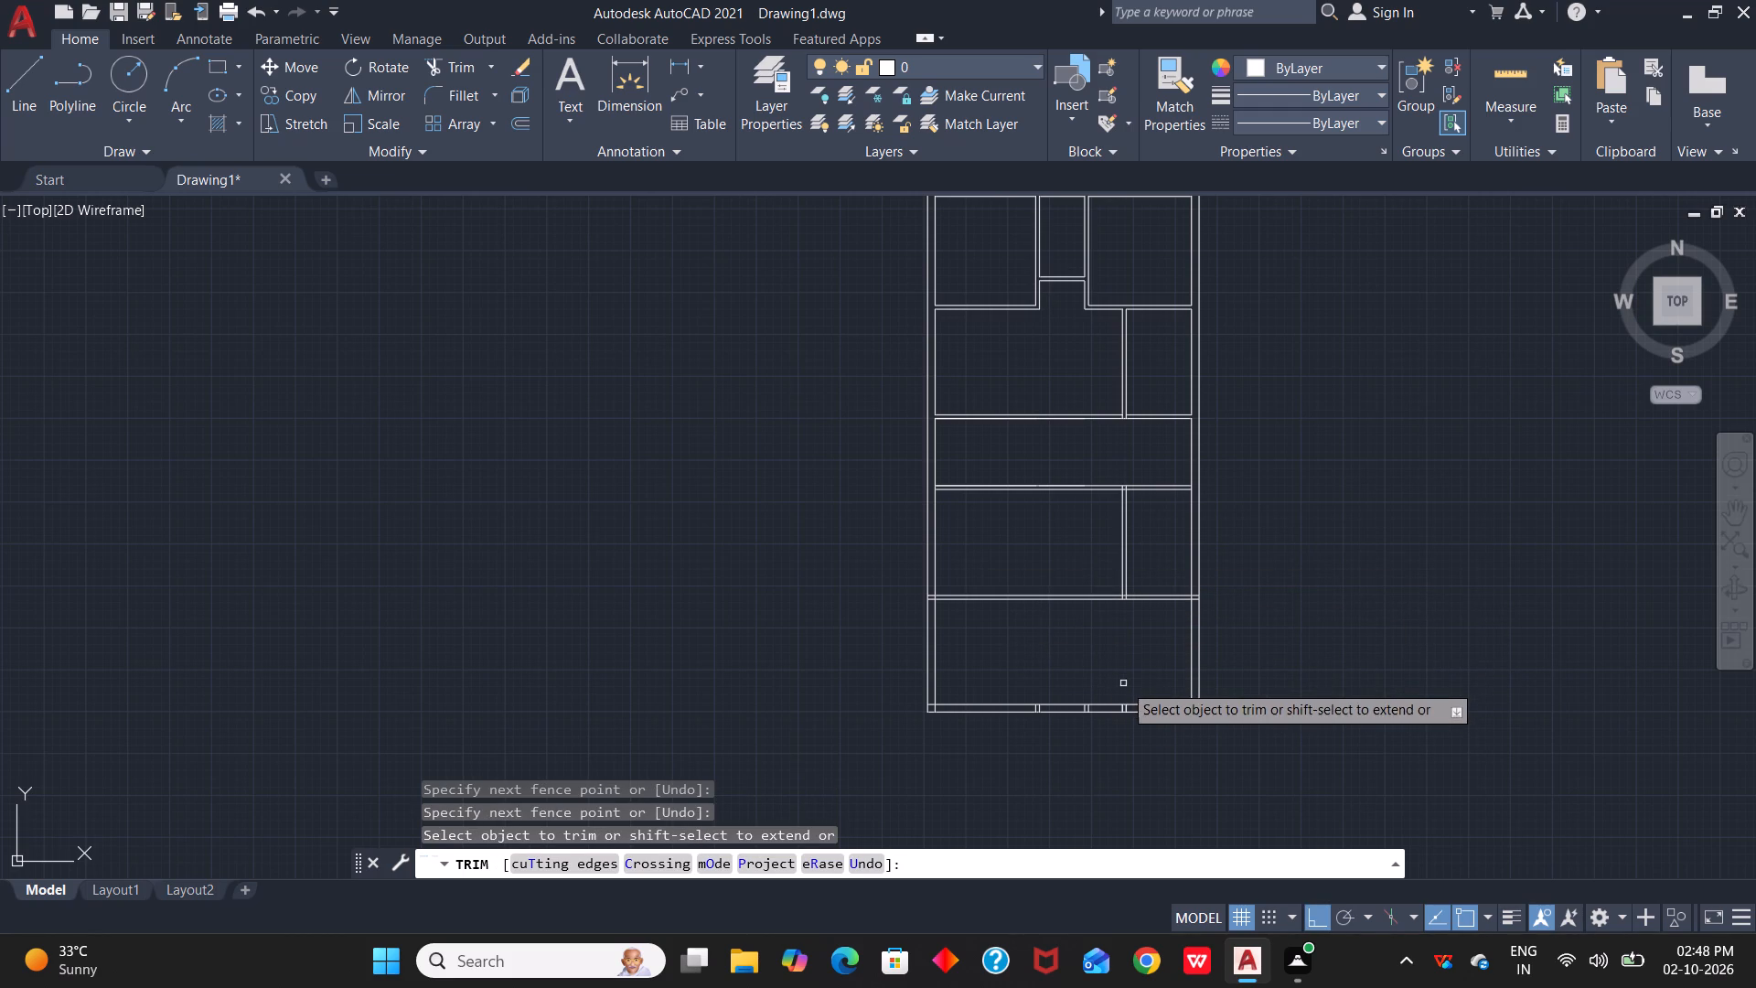
middle_click_drag(1114, 673, 1125, 533)
scroll(1125, 533, "up", 1)
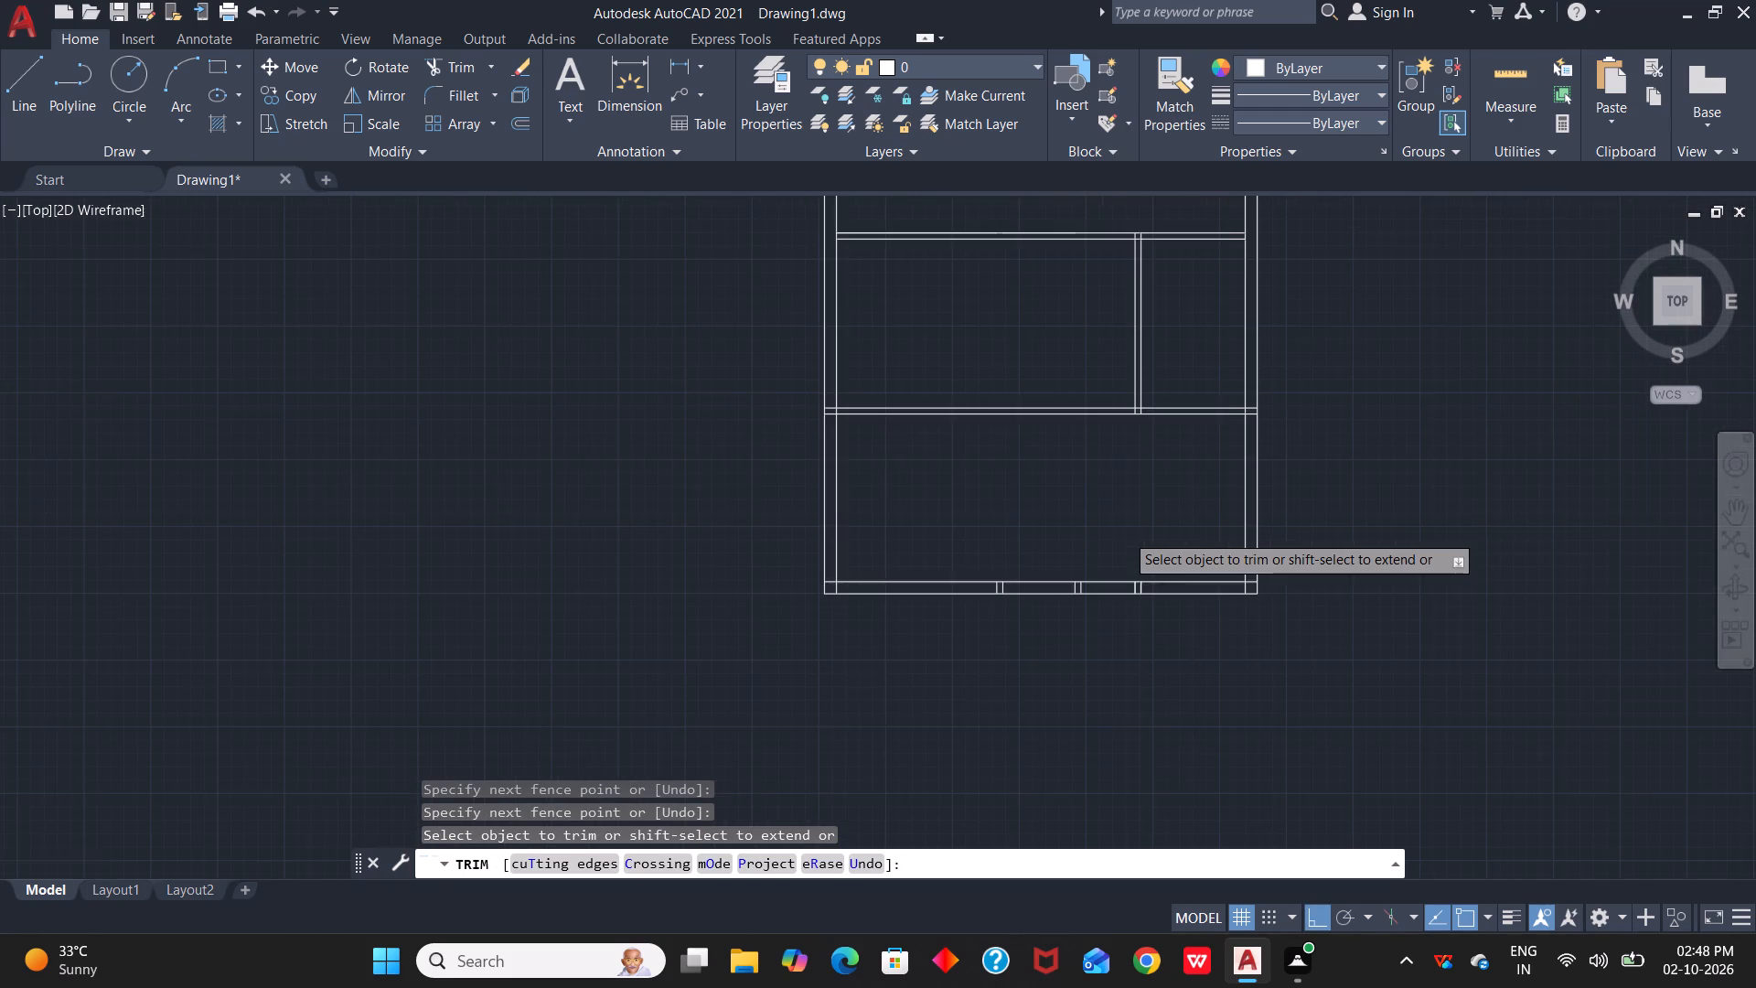
middle_click_drag(1125, 533, 1044, 557)
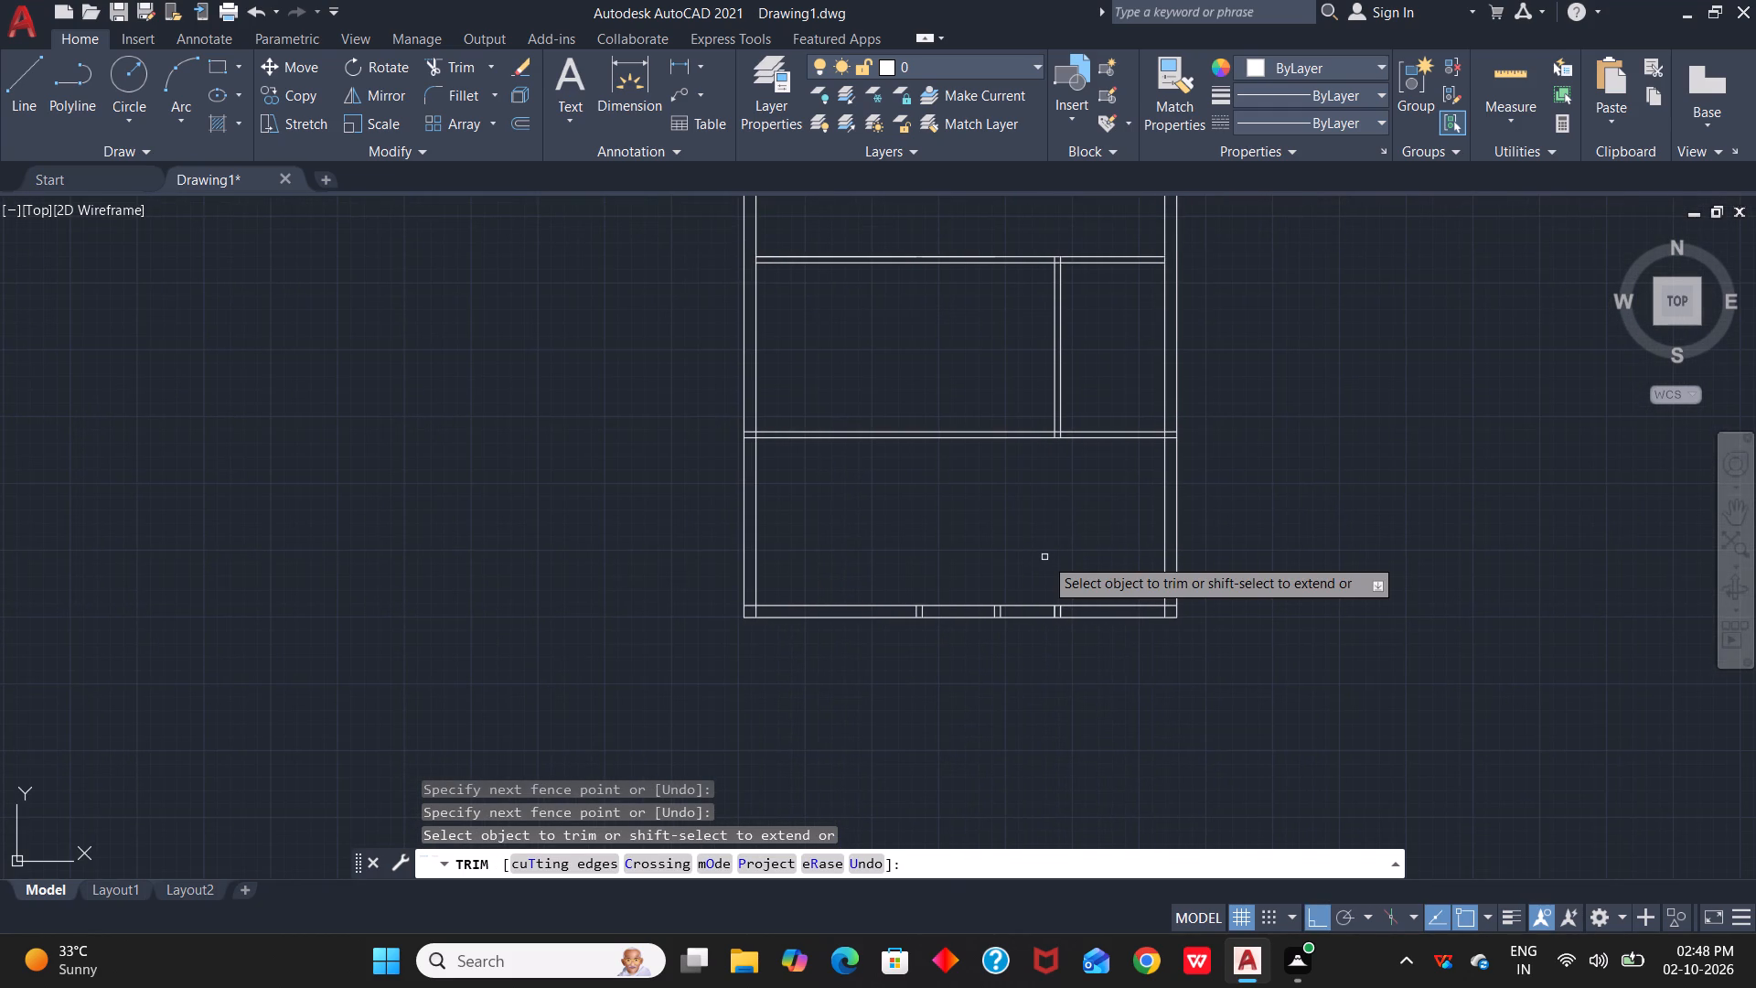
key("Escape")
Offset the bottom room's inner right wall line 10'4" inward to place a vertical partition line.
type("o")
key("space")
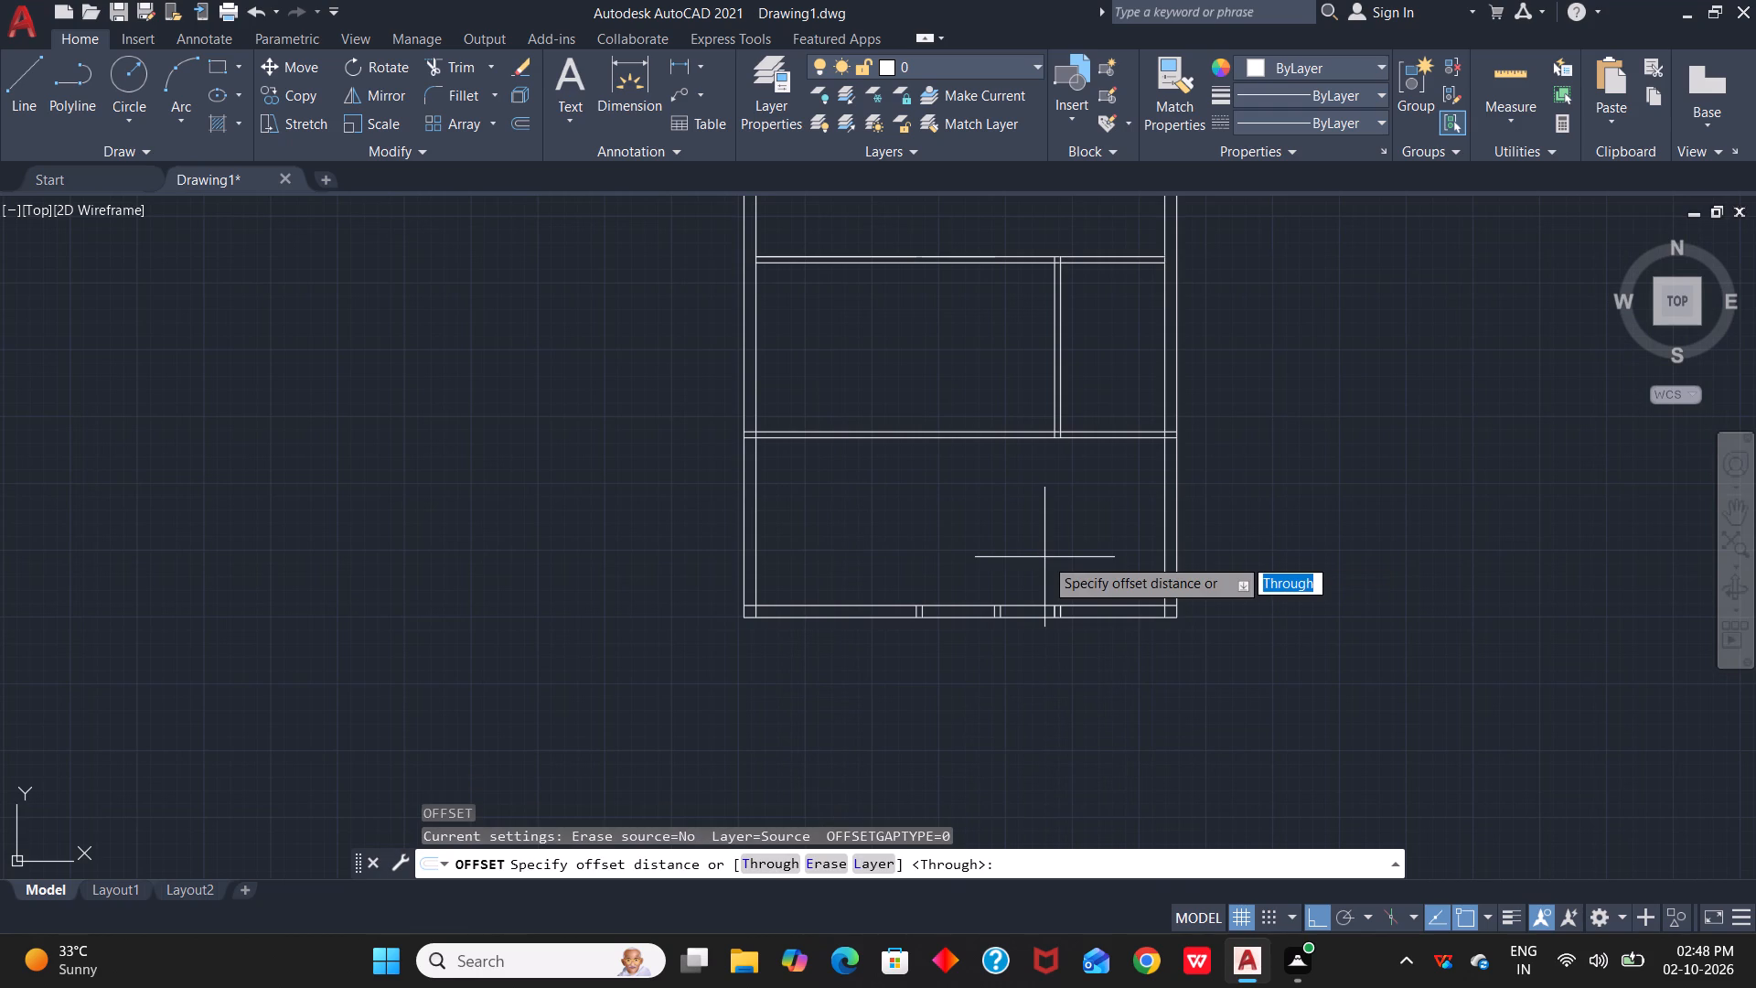
type("10")
type("'4")
key("shift+quotedbl")
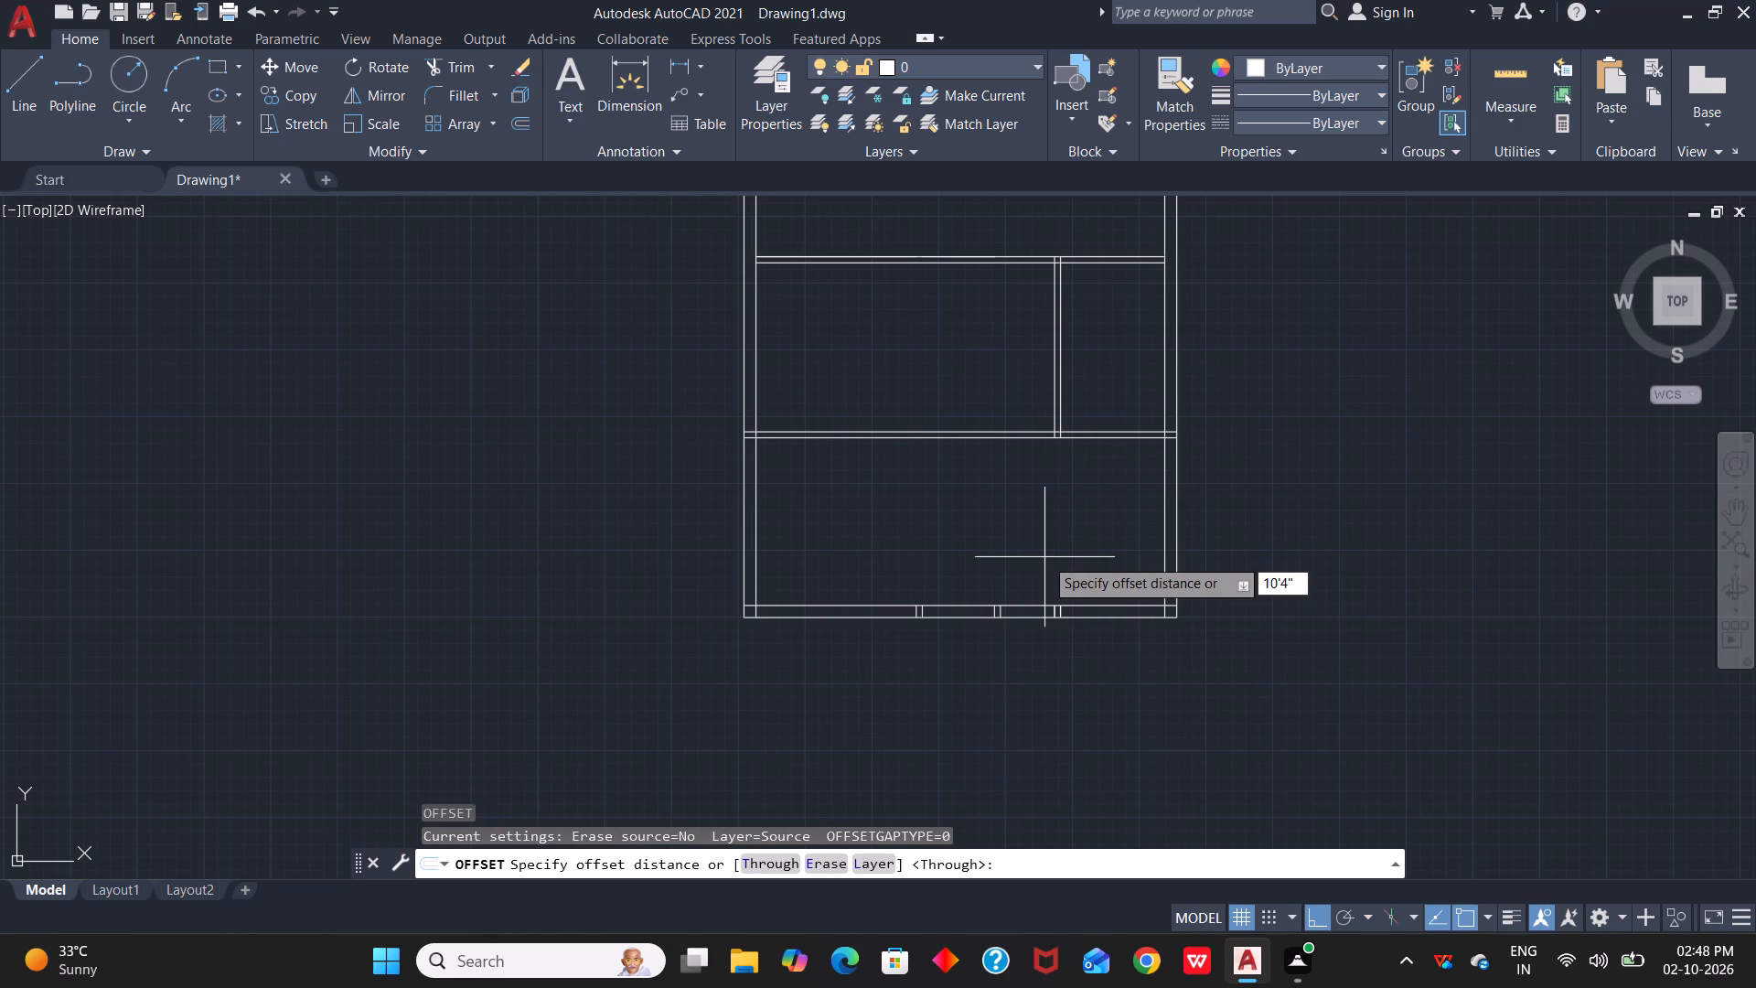
key("Return")
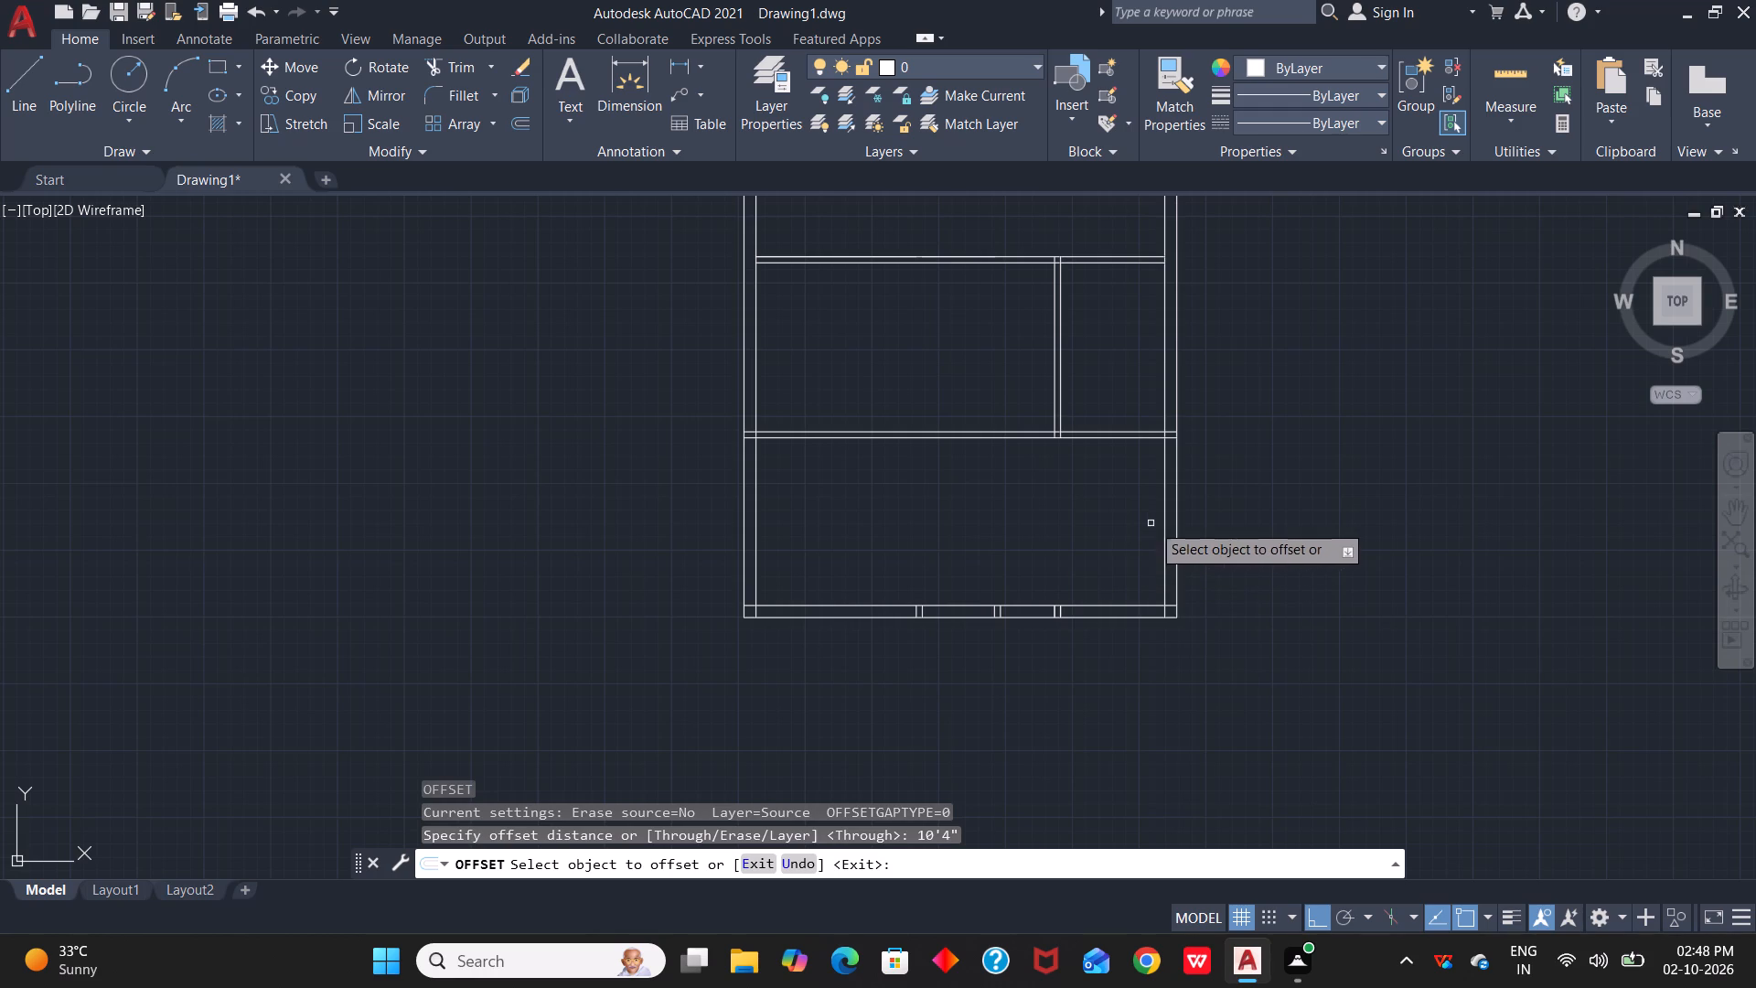
left_click(1162, 522)
left_click(1057, 534)
Offset the new vertical line in the bottom room 4.5" toward the left wall to form the partition's second face.
left_click_drag(998, 537, 990, 537)
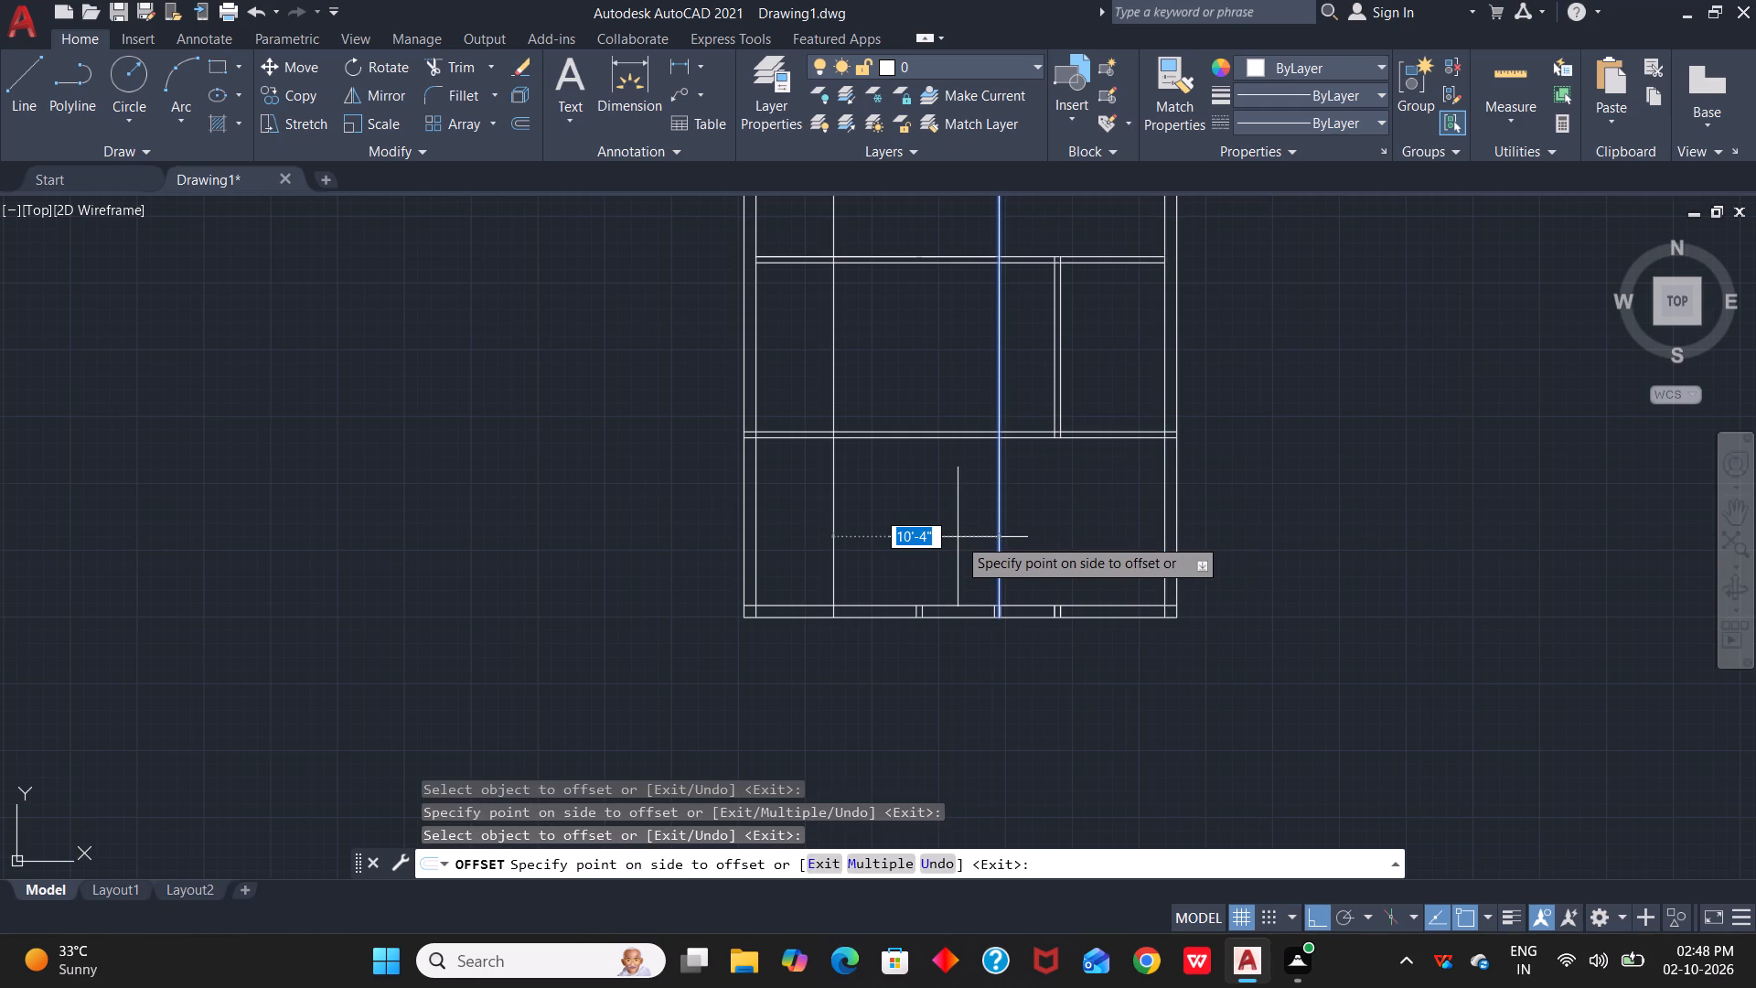
type("4.5\"")
key("Return")
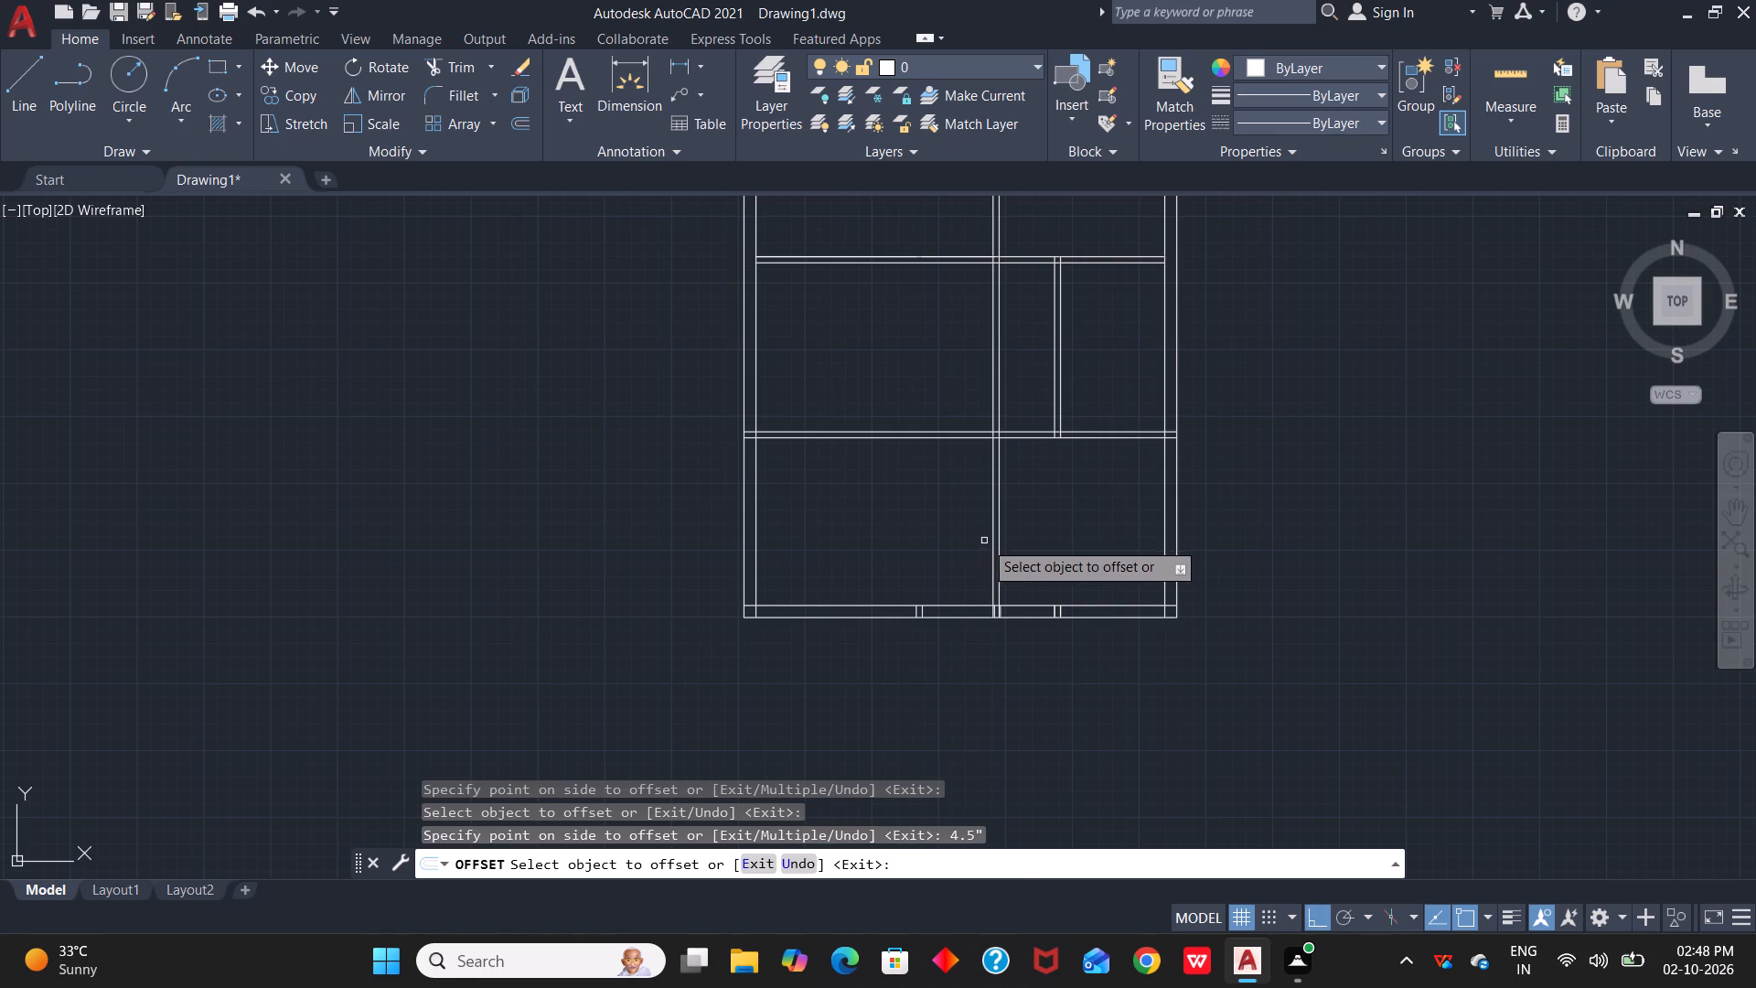
Offset that partition's left face 4.5' toward the left wall to place another vertical partition line.
left_click(991, 539)
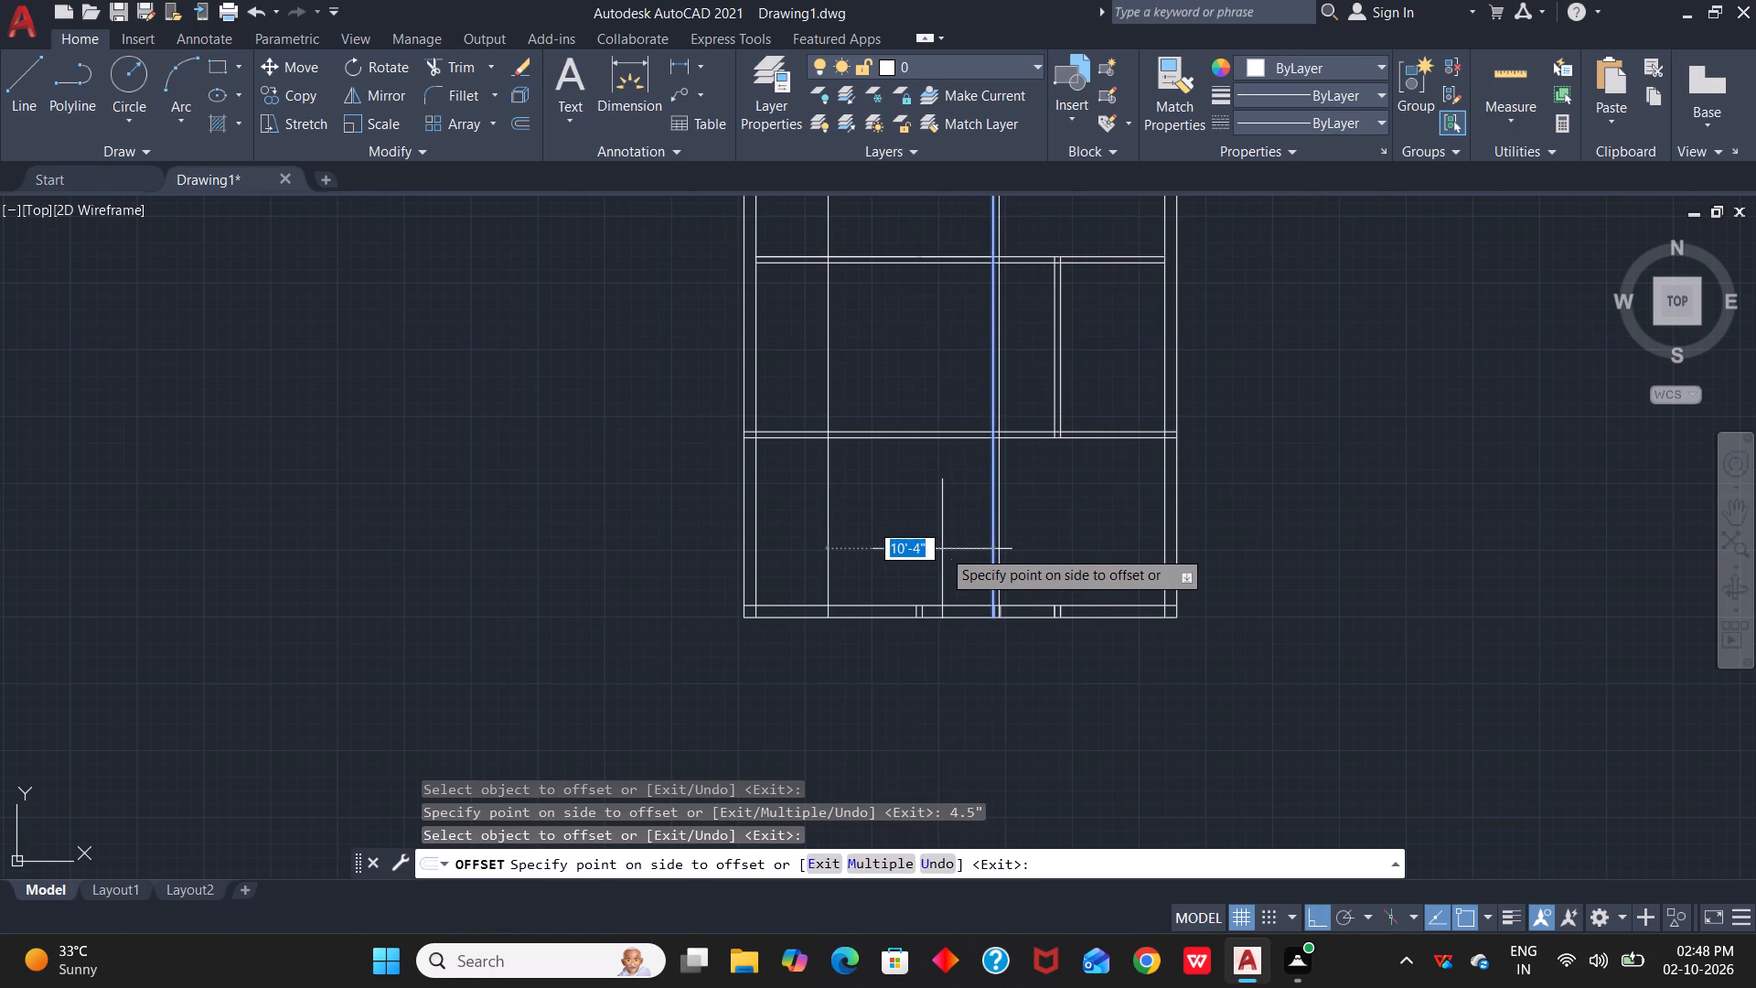
type("4.")
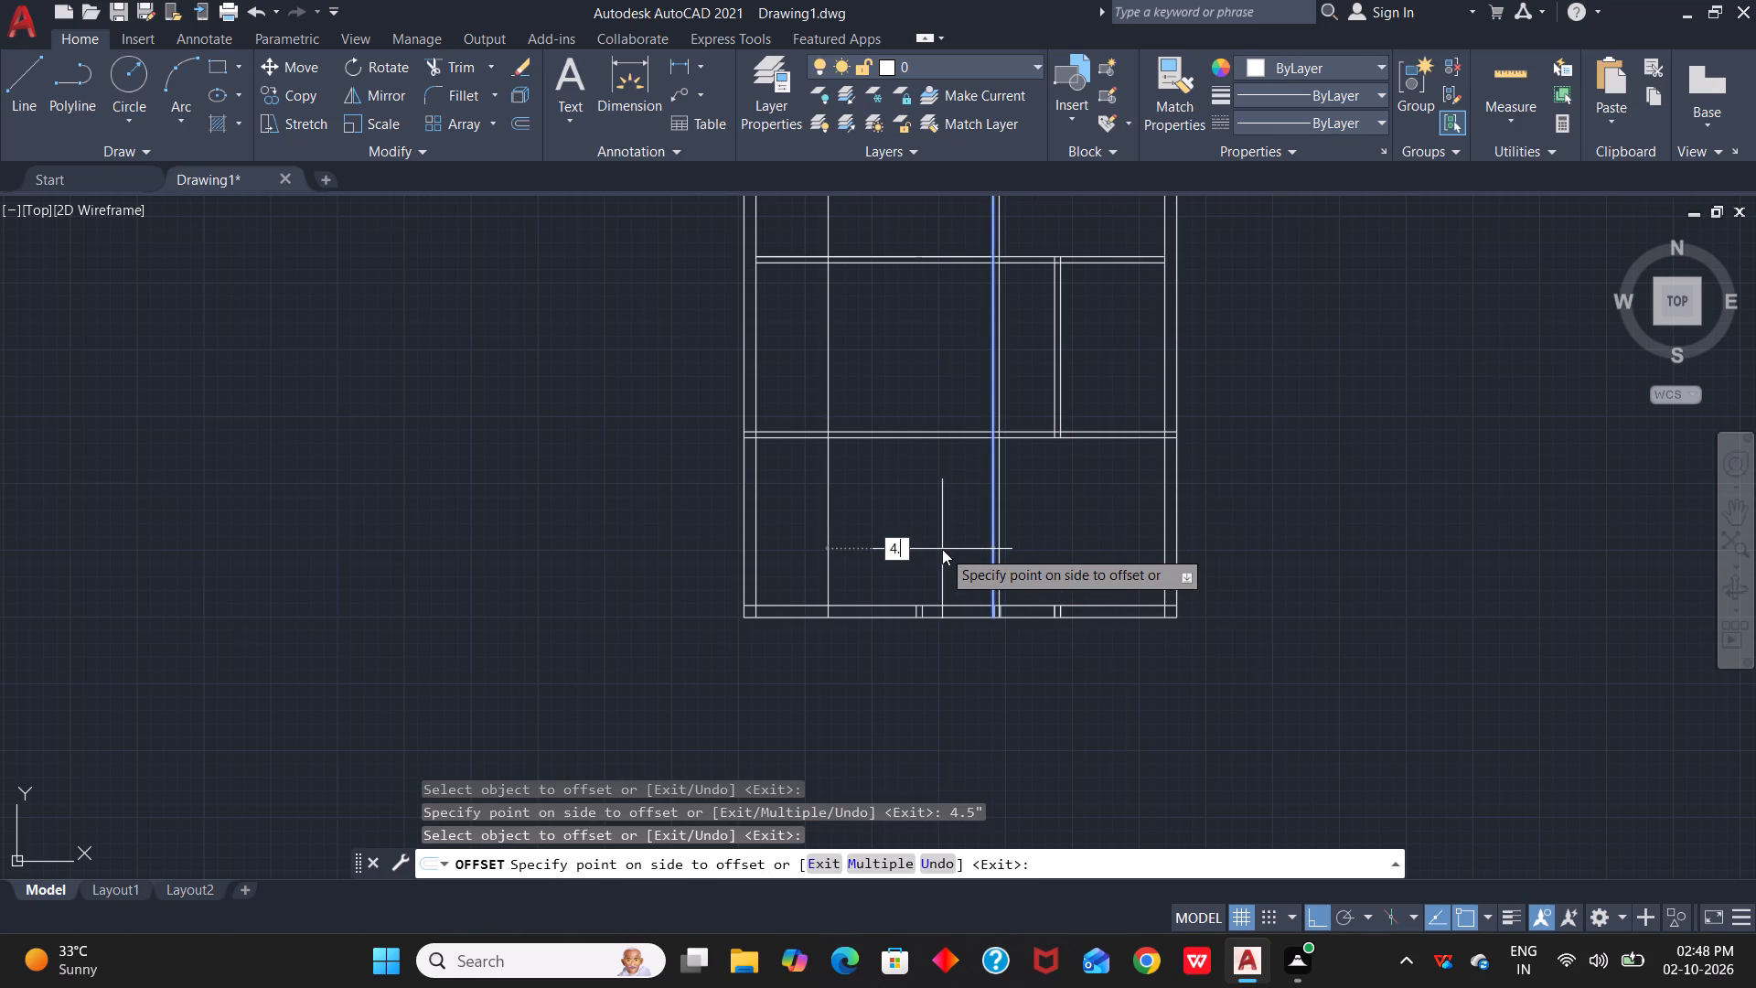
type("5\"")
key("BackSpace")
key("apostrophe")
key("space")
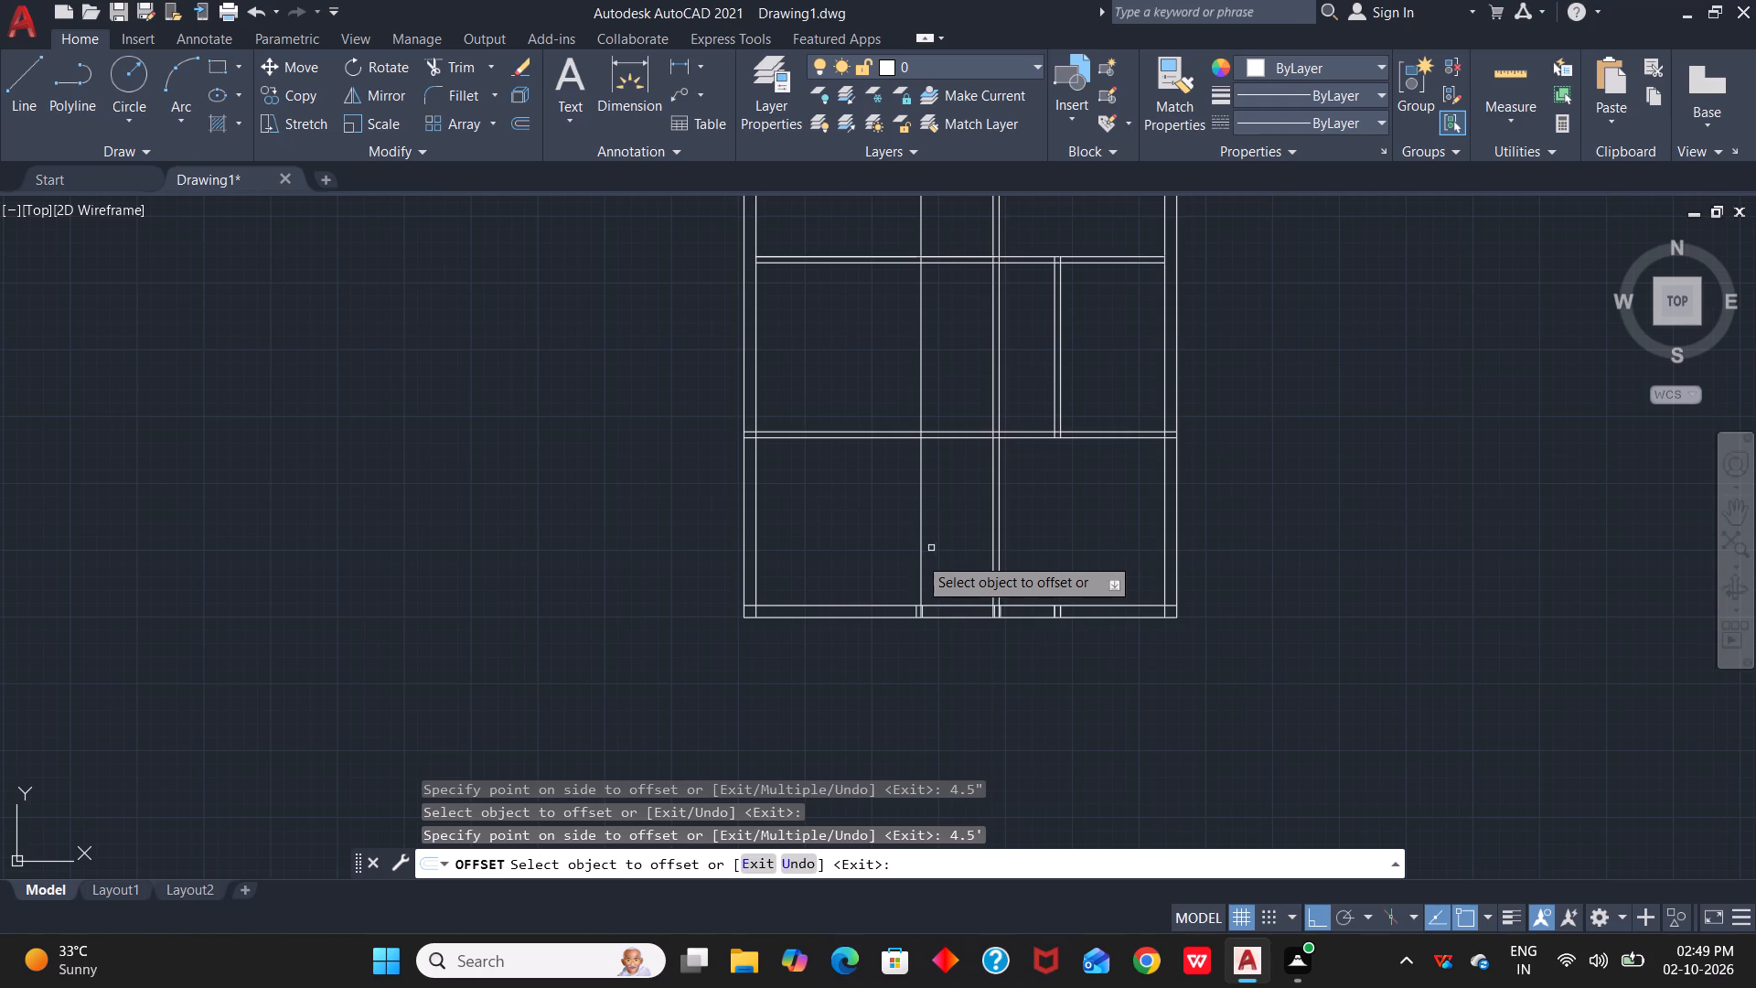
Offset the newest vertical line 4.5" toward the left wall to give the second partition its thickness.
left_click(924, 553)
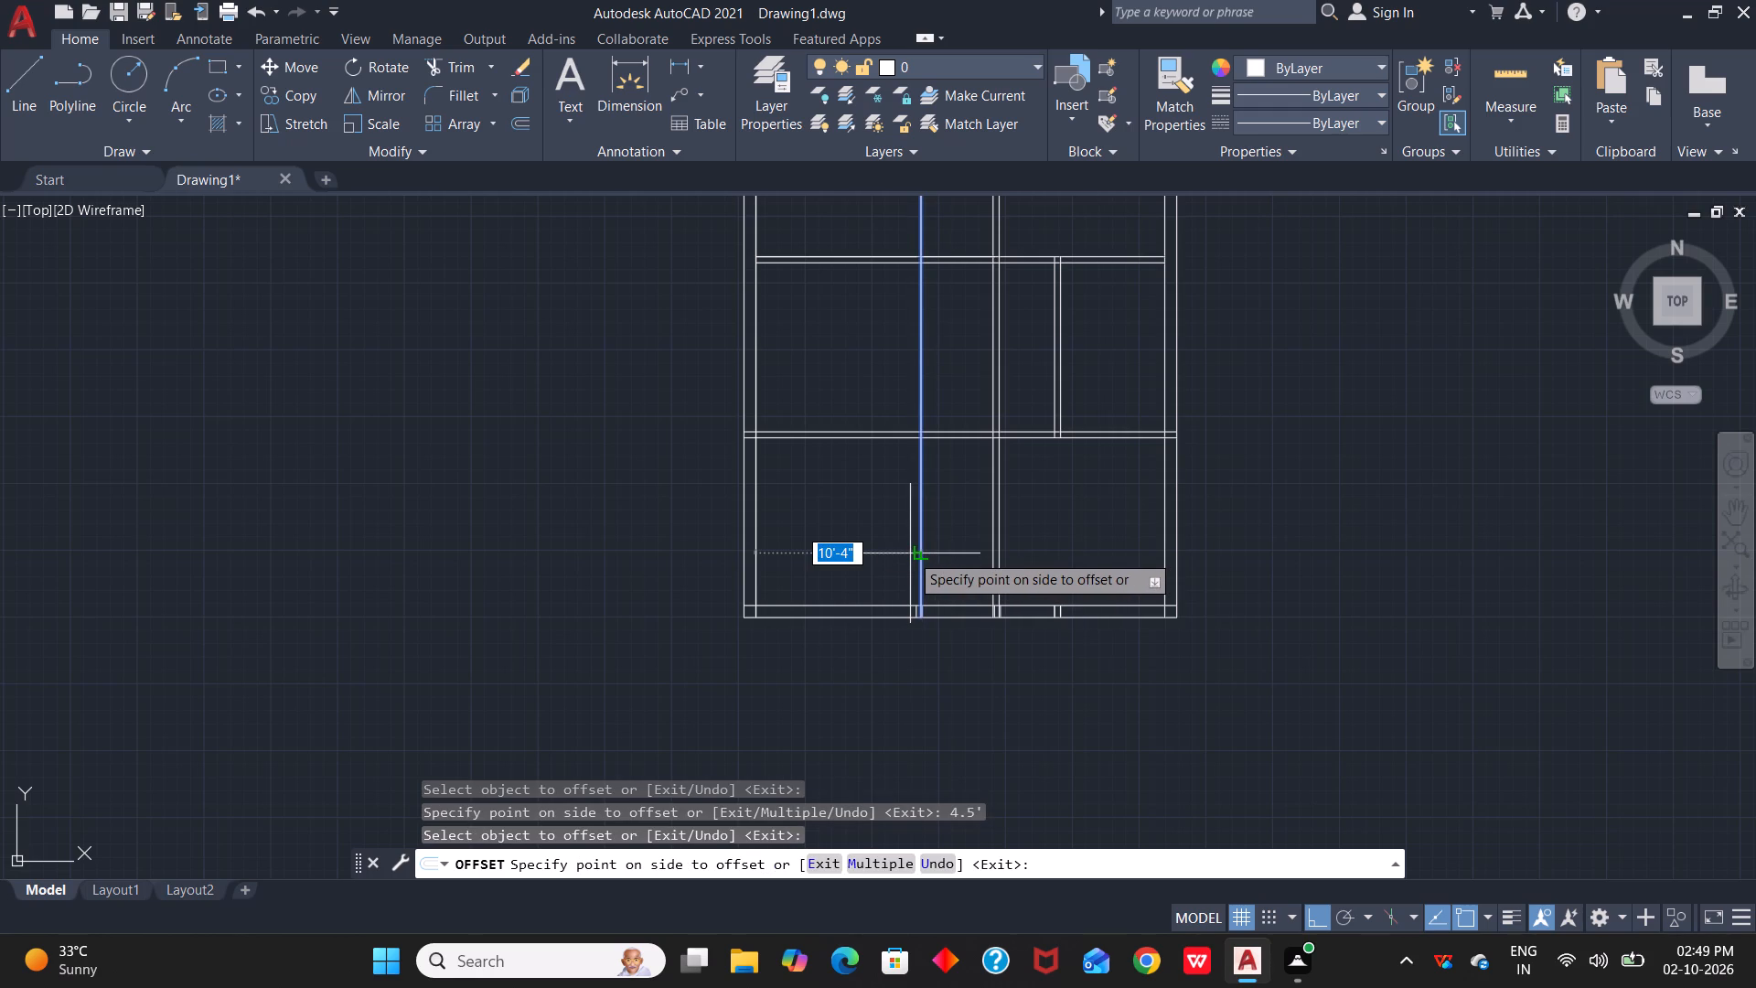
type("4.5\"")
key("Return")
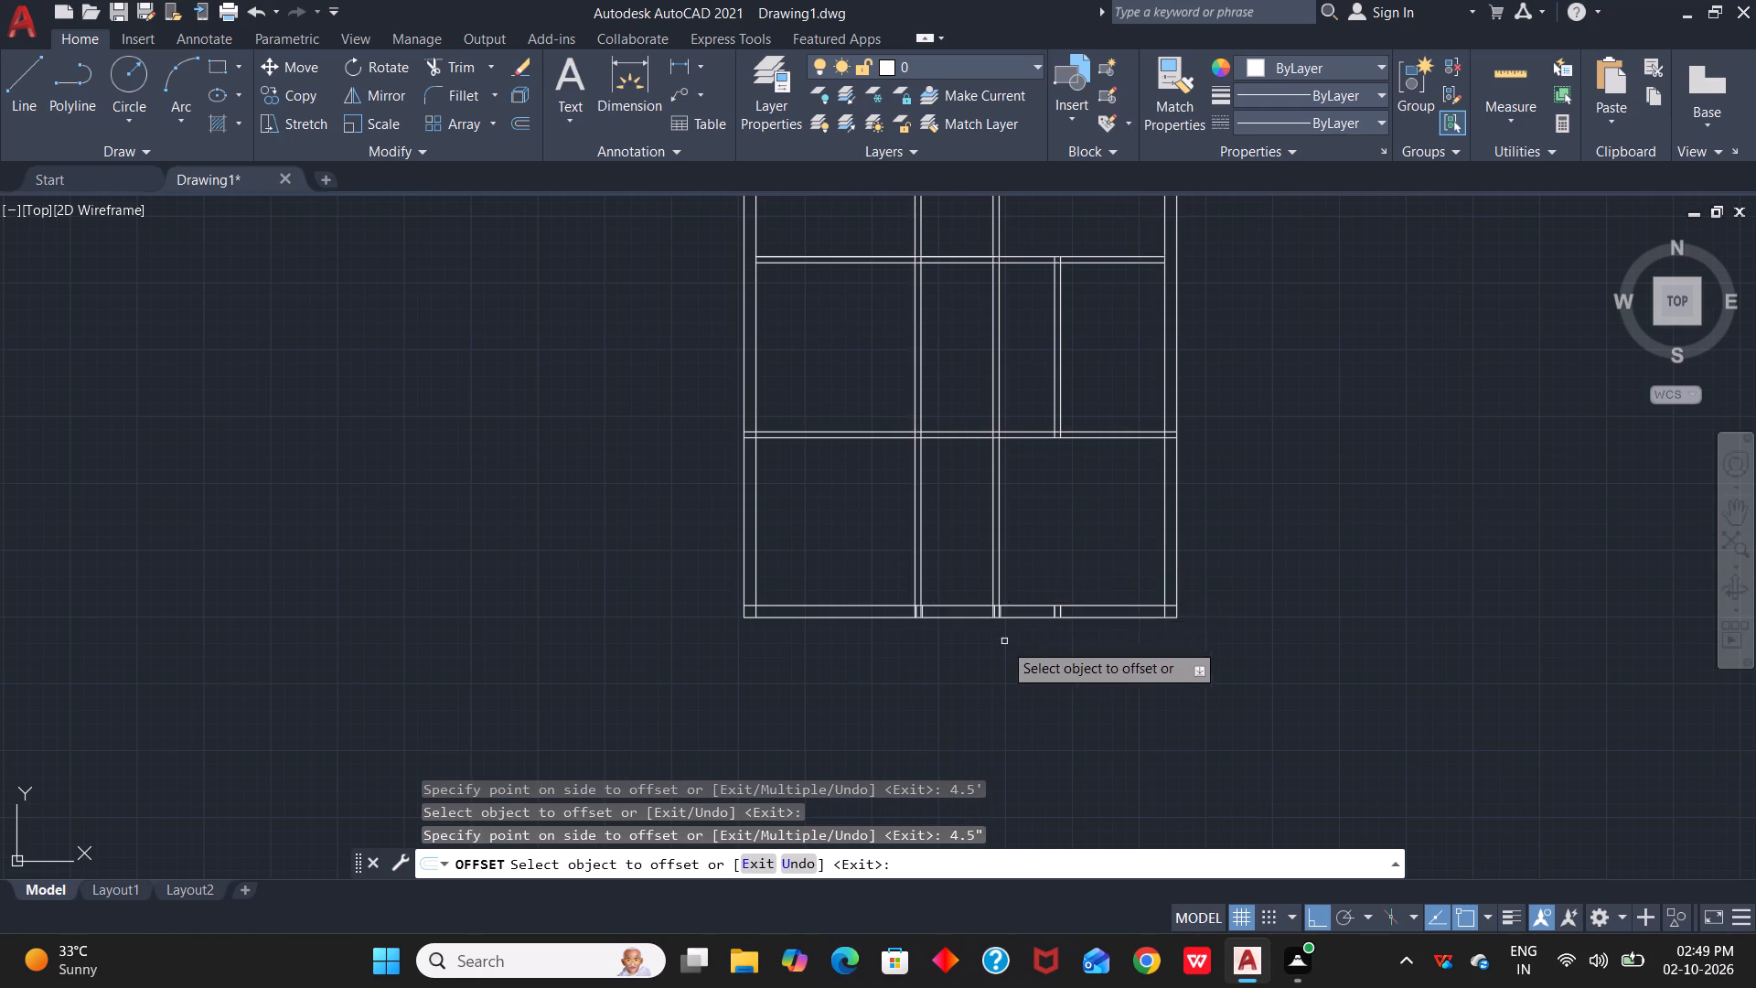
scroll(997, 649, "up", 3)
middle_click_drag(891, 634, 1238, 671)
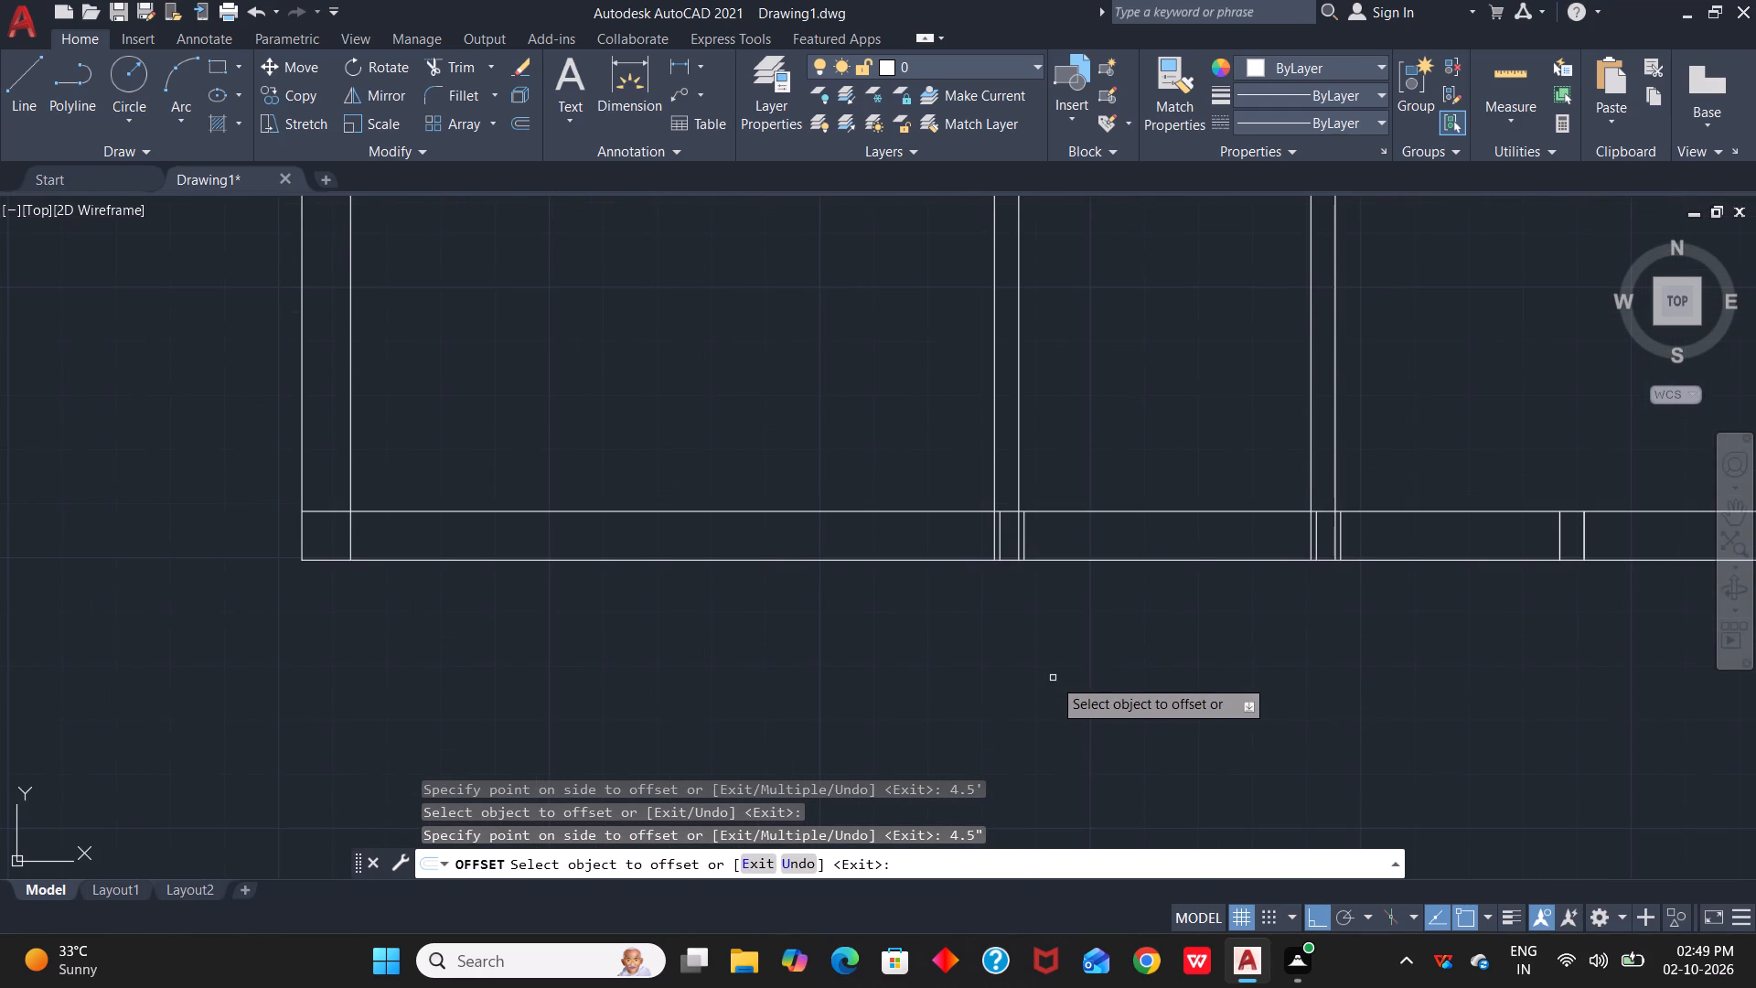
key("Escape")
Trim the overlapping inner lines at both bottom outer-wall corners and the stray vertical stubs inside the bottom wall.
type("tr")
key("space")
left_click(328, 494)
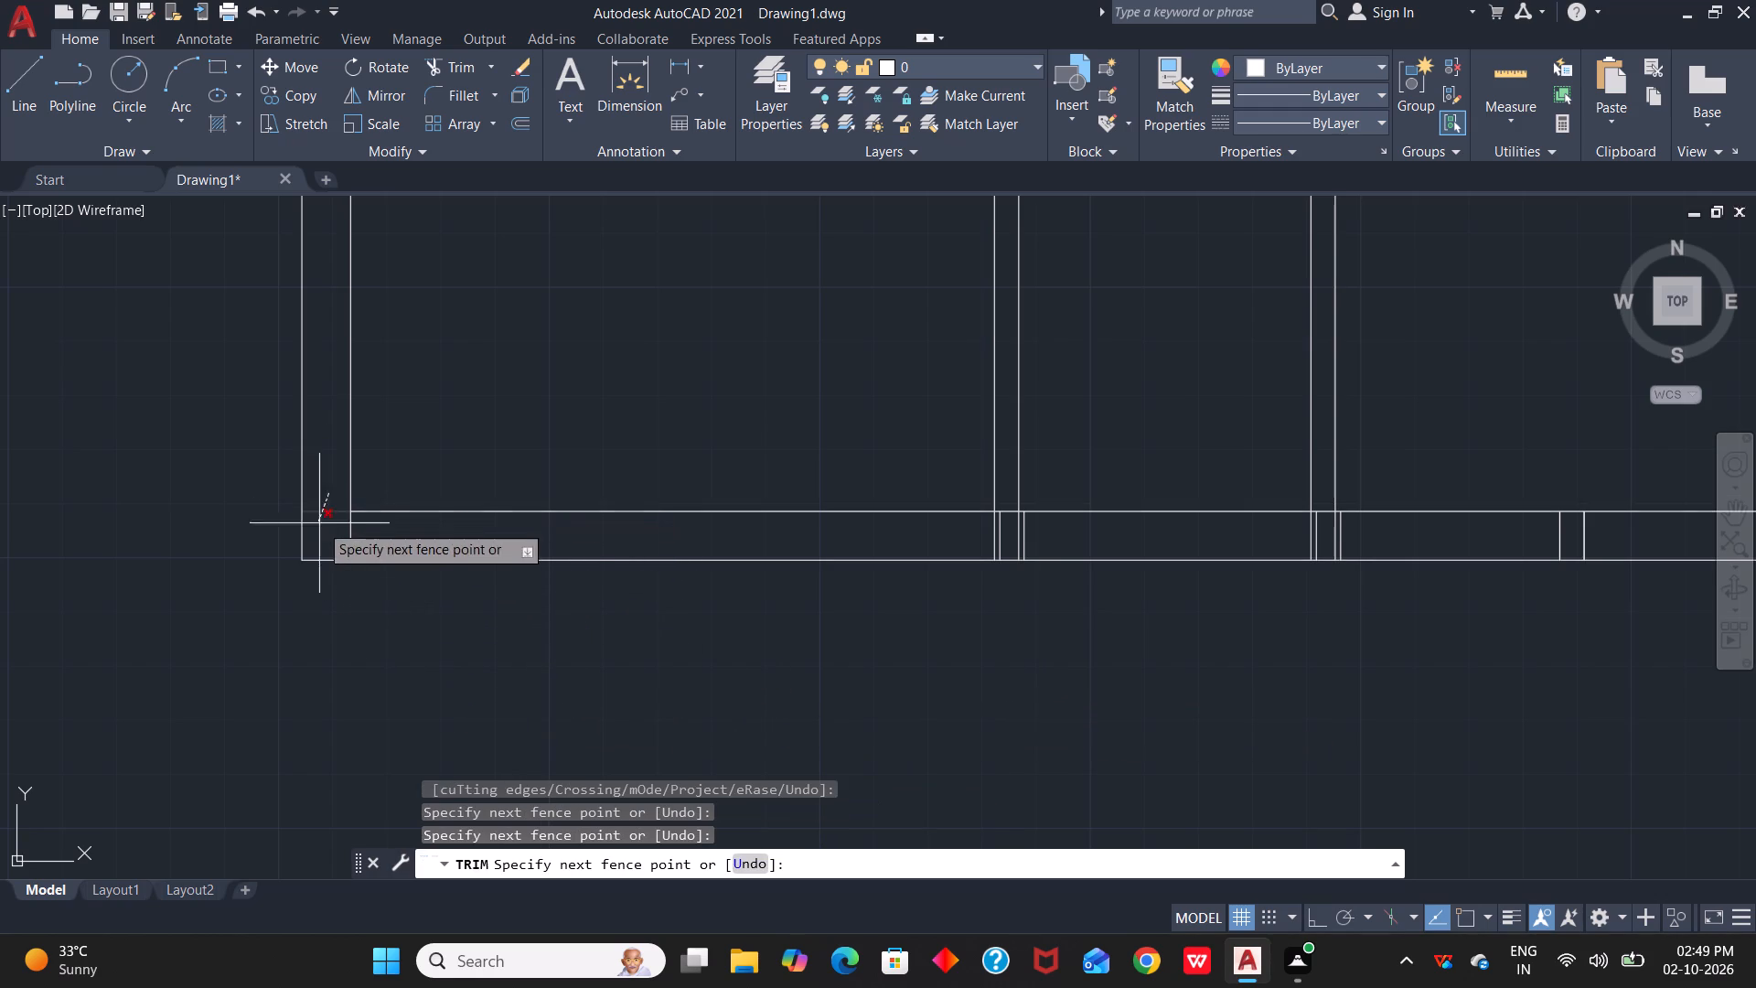
left_click(364, 554)
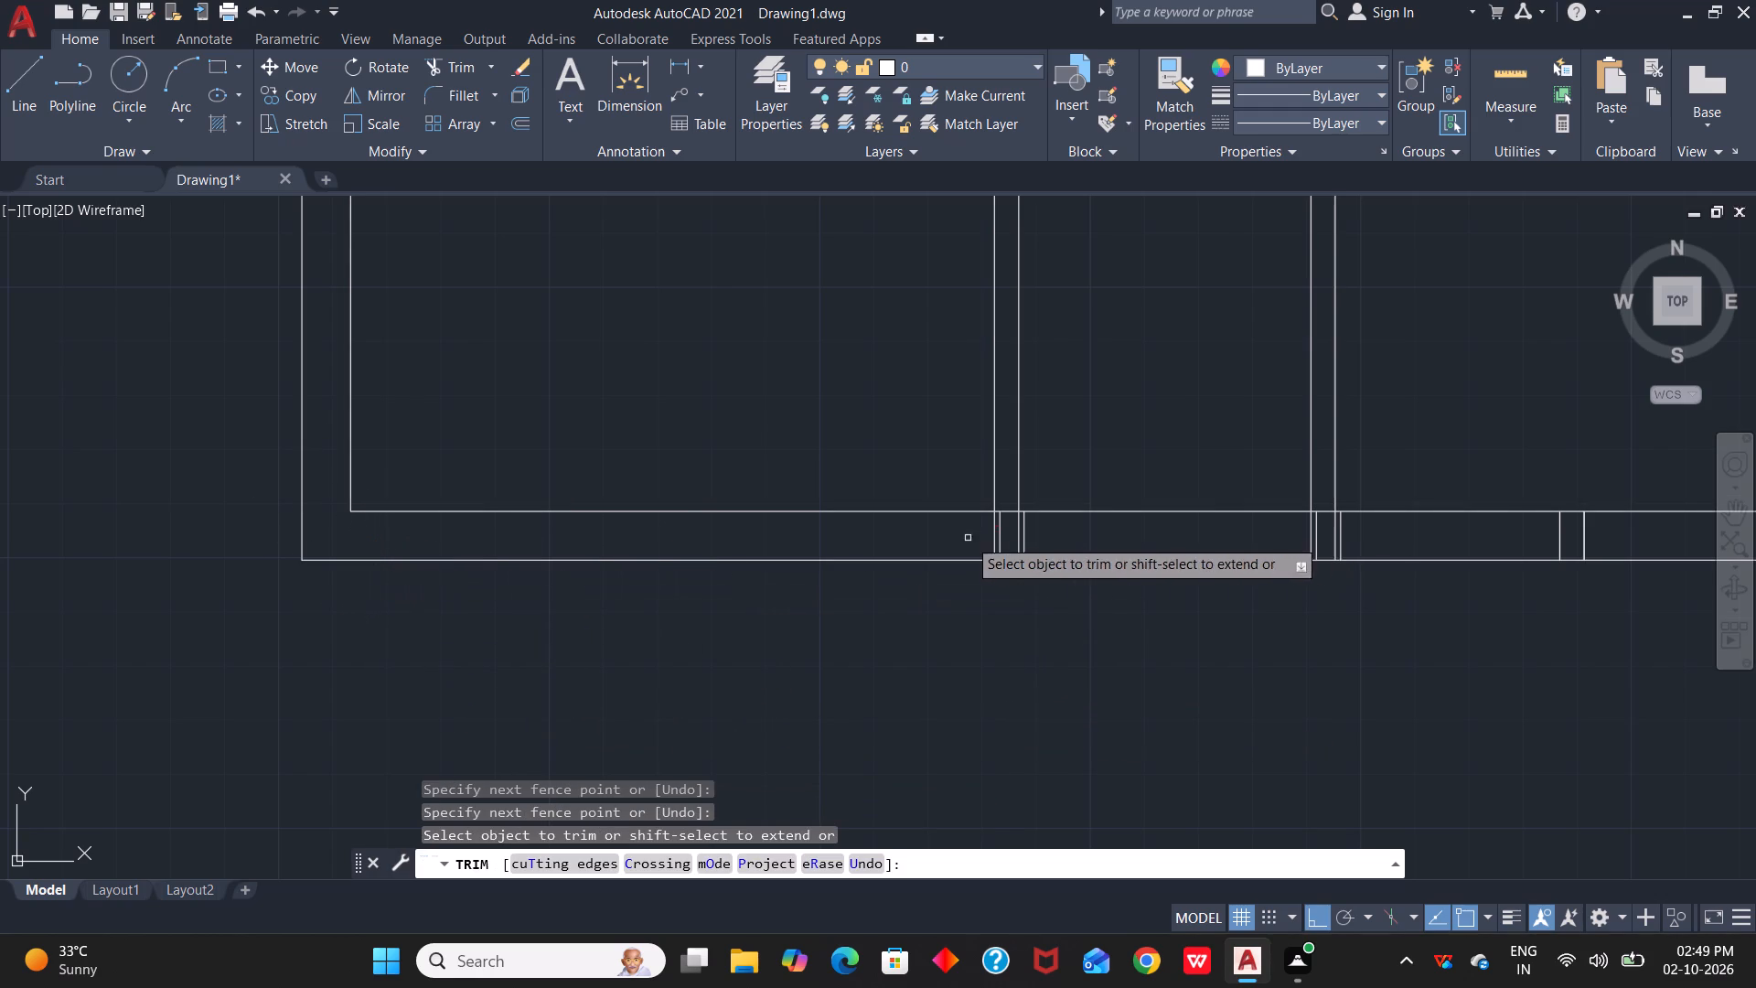
left_click(968, 538)
left_click(1368, 539)
scroll(1247, 575, "down", 1)
middle_click_drag(1237, 581, 244, 682)
left_click(377, 652)
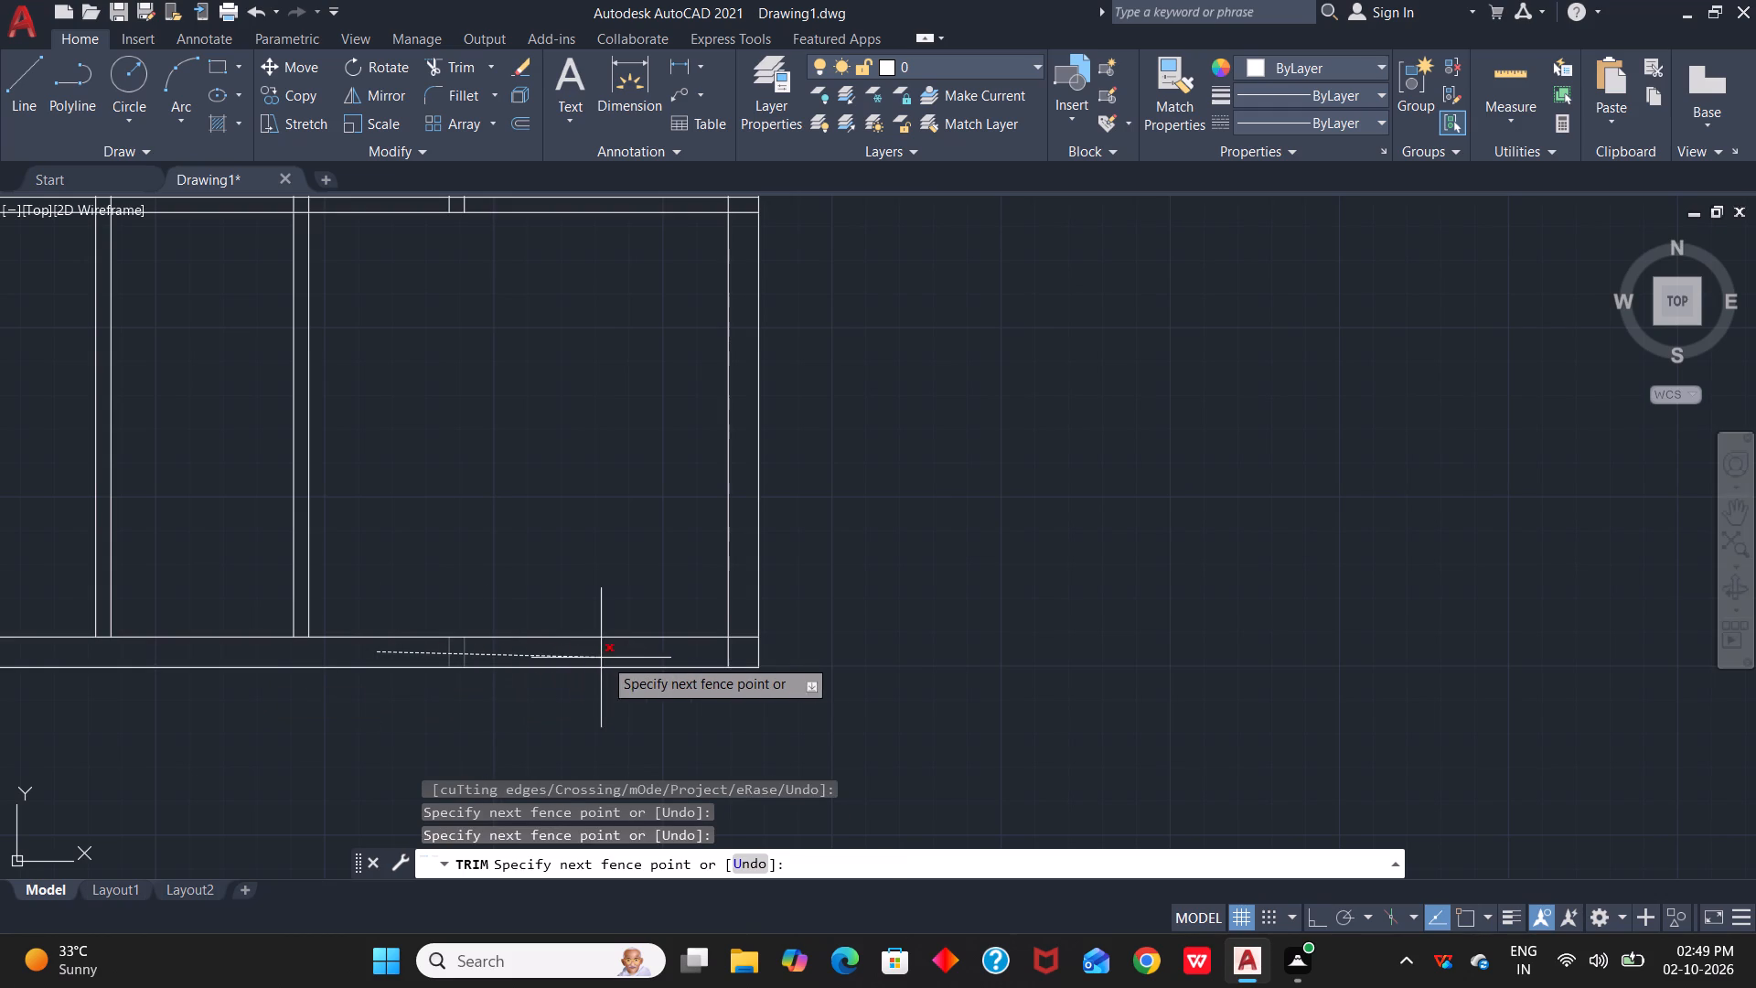
left_click(741, 650)
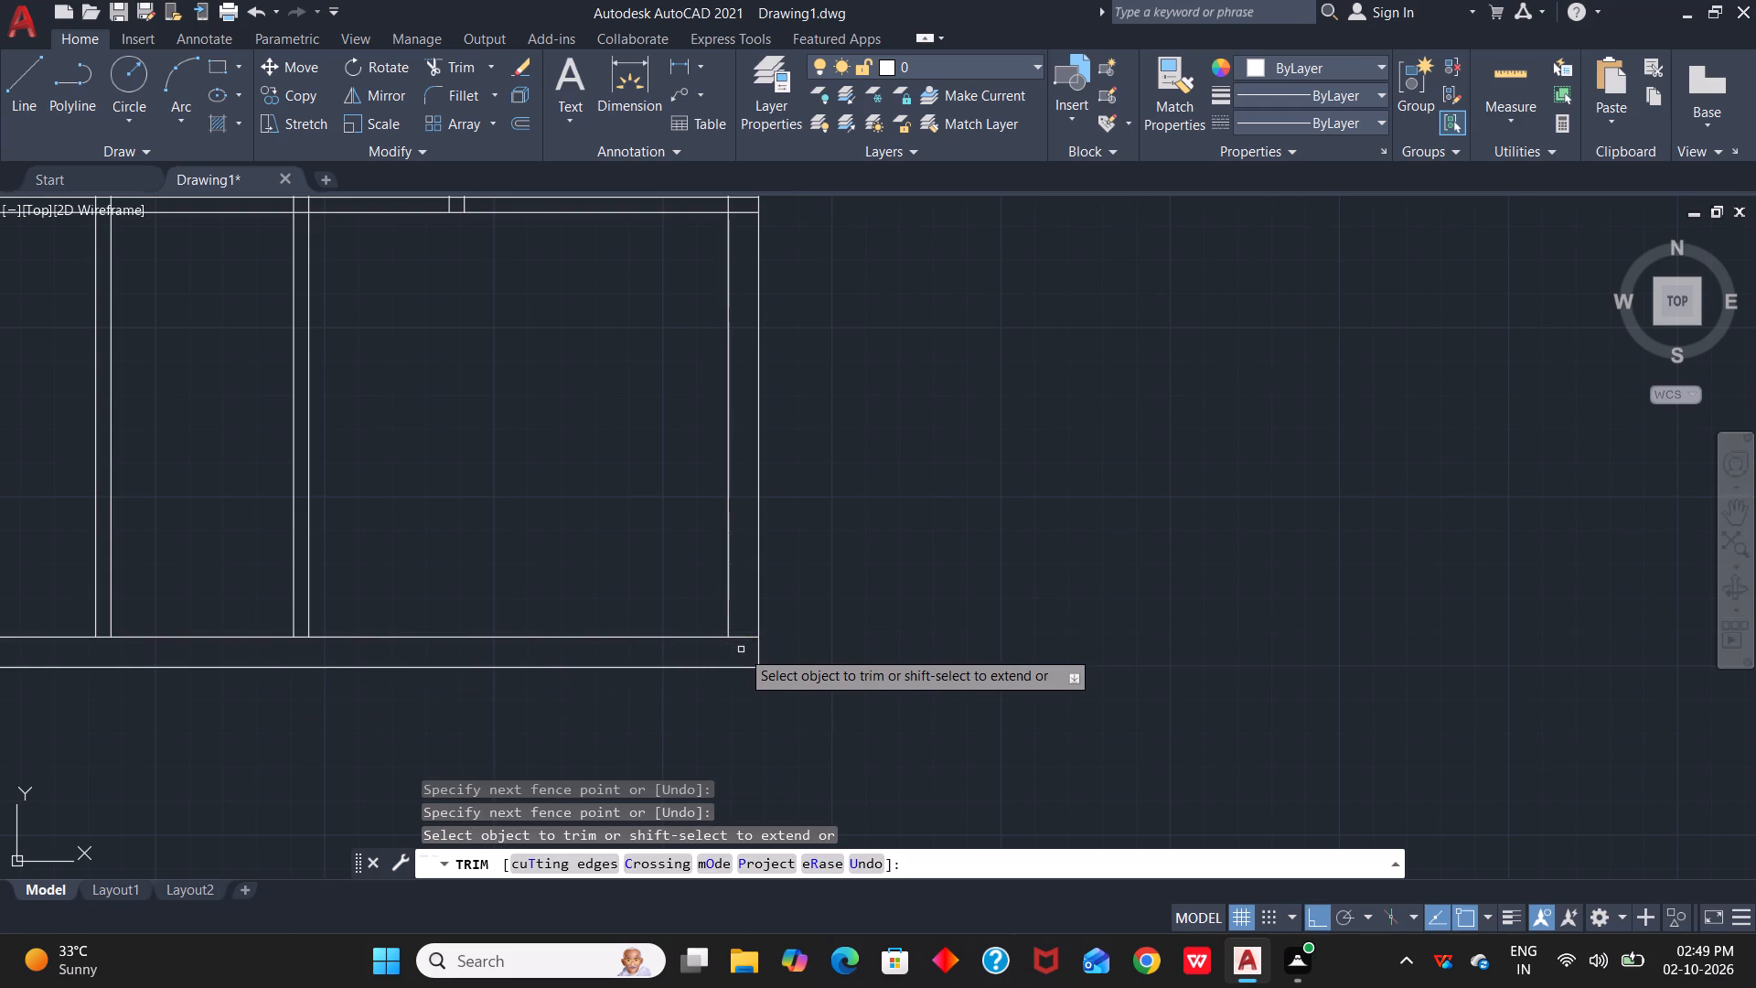
left_click_drag(741, 650, 744, 633)
left_click(744, 640)
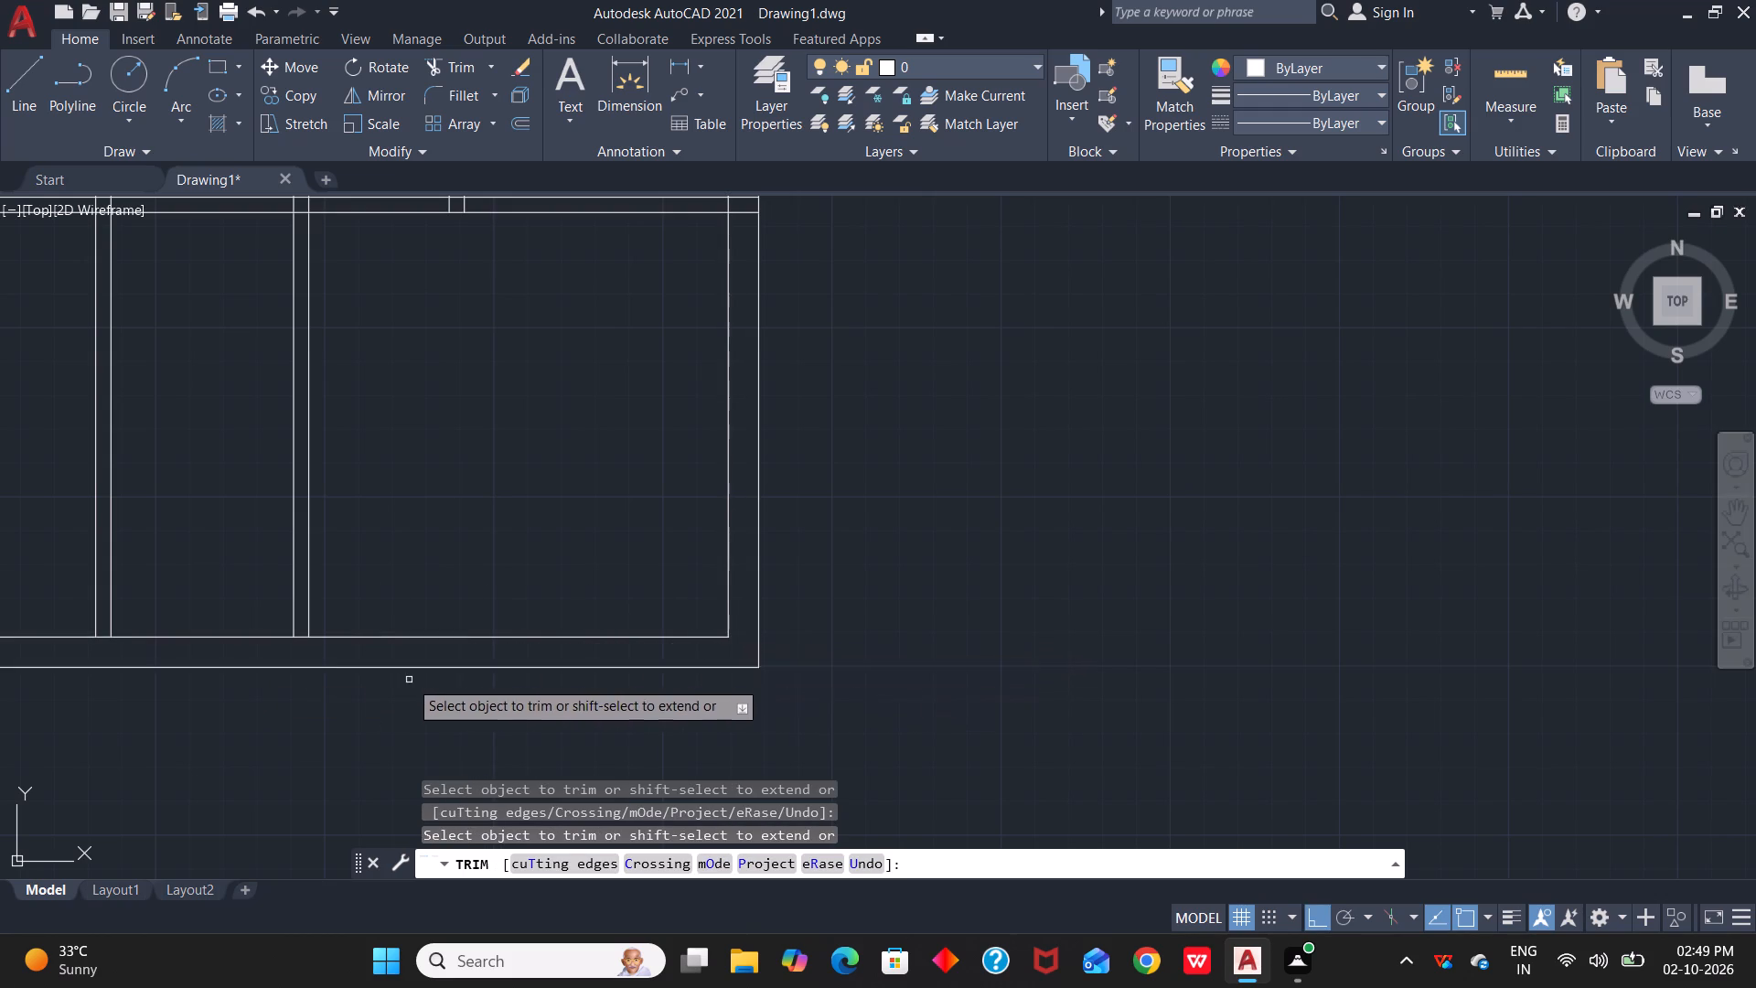
Trim the bottom wall's inner line between the faces of both vertical partitions to open their wall junctions.
scroll(402, 680, "down", 2)
middle_click_drag(380, 680, 873, 638)
scroll(832, 635, "up", 2)
middle_click_drag(626, 651, 652, 651)
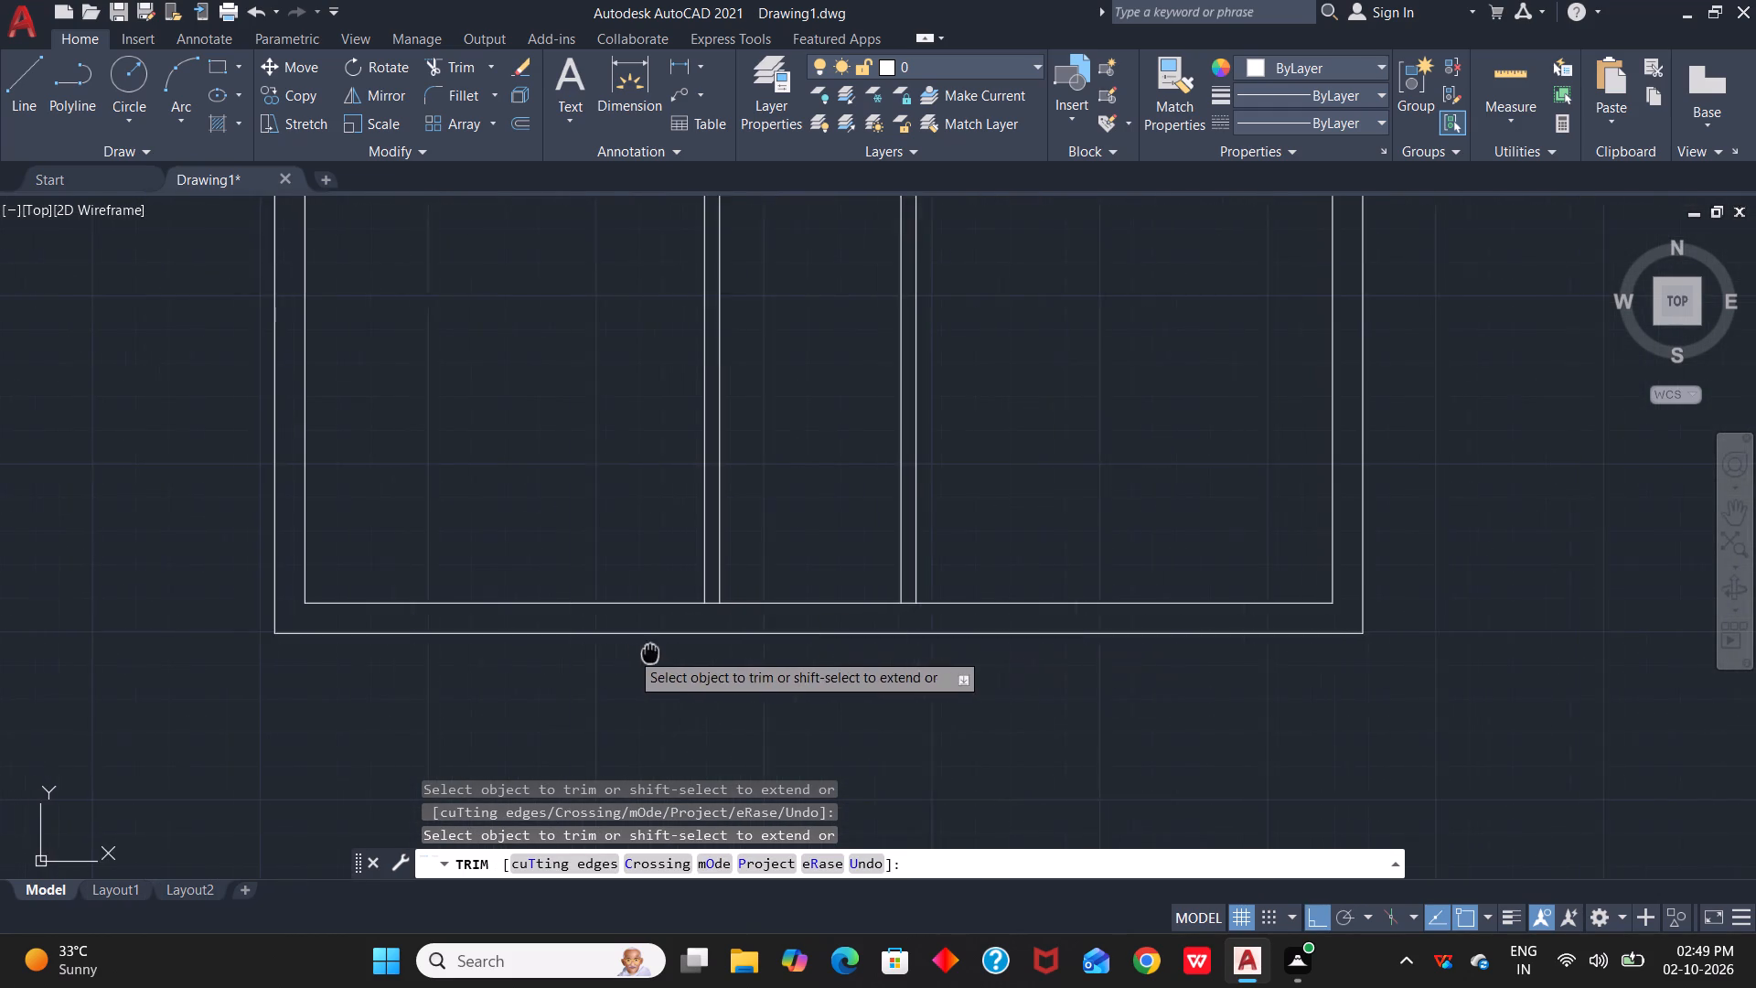
middle_click_drag(652, 651, 848, 639)
scroll(926, 621, "up", 2)
left_click(876, 542)
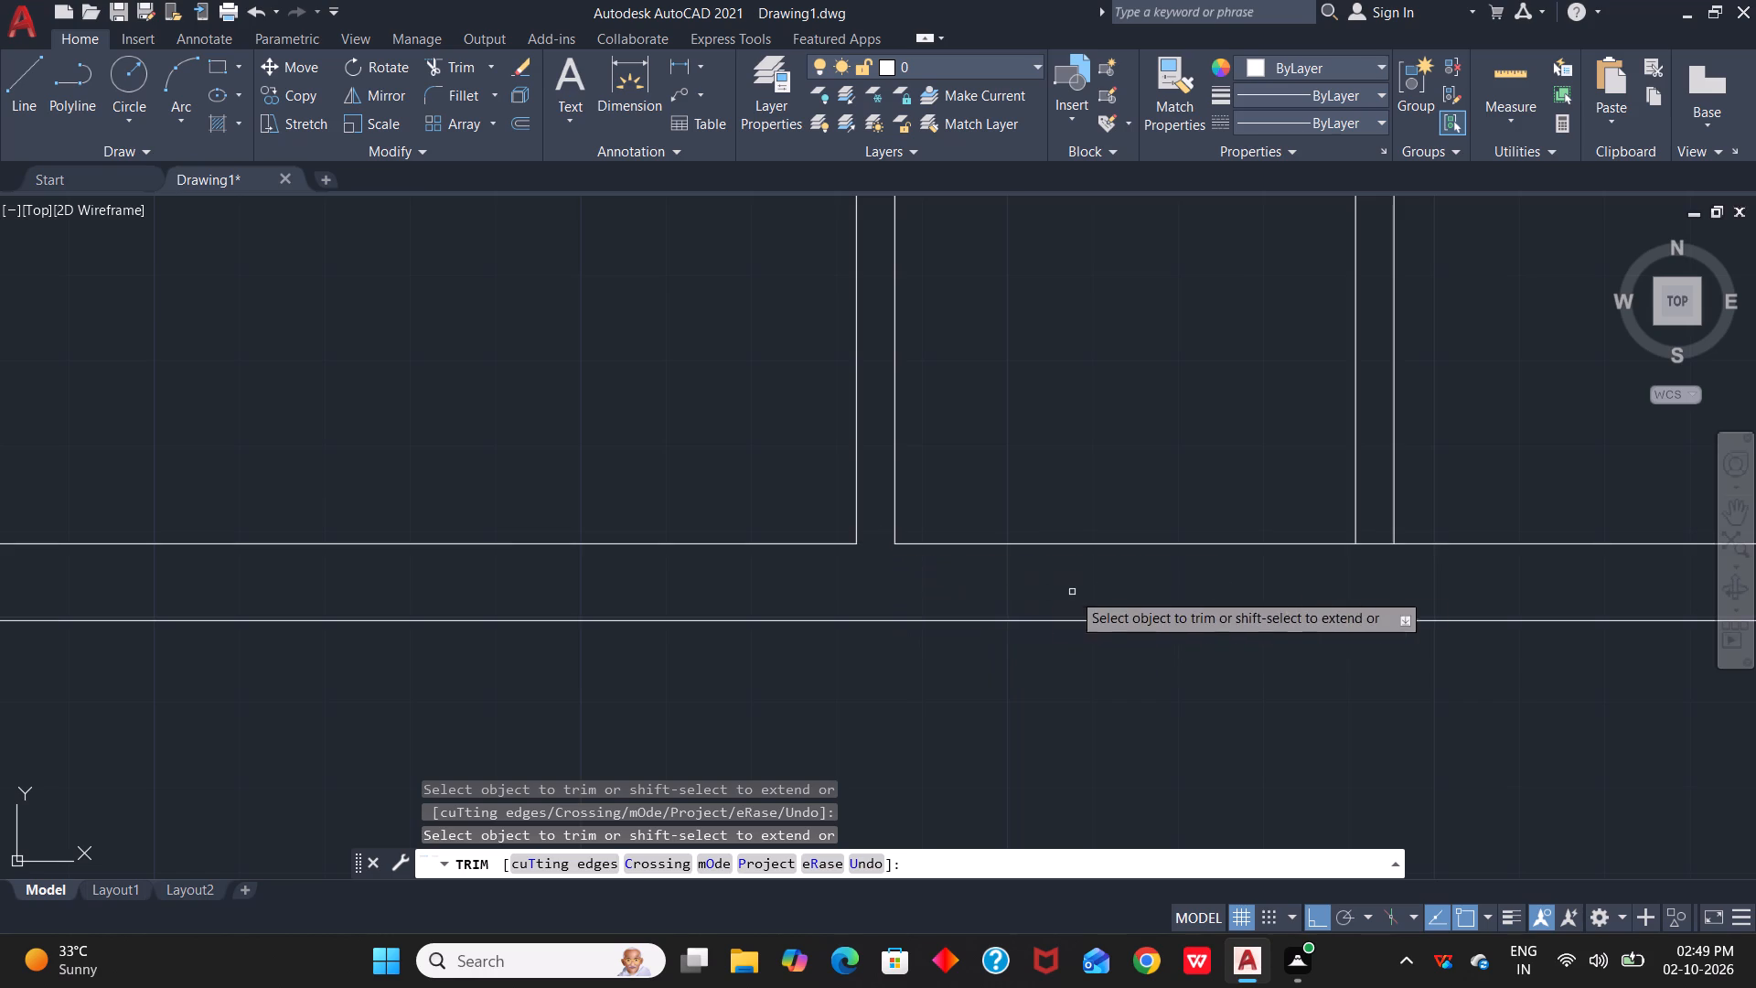
scroll(1100, 588, "down", 2)
middle_click_drag(1096, 588, 724, 638)
scroll(775, 625, "up", 3)
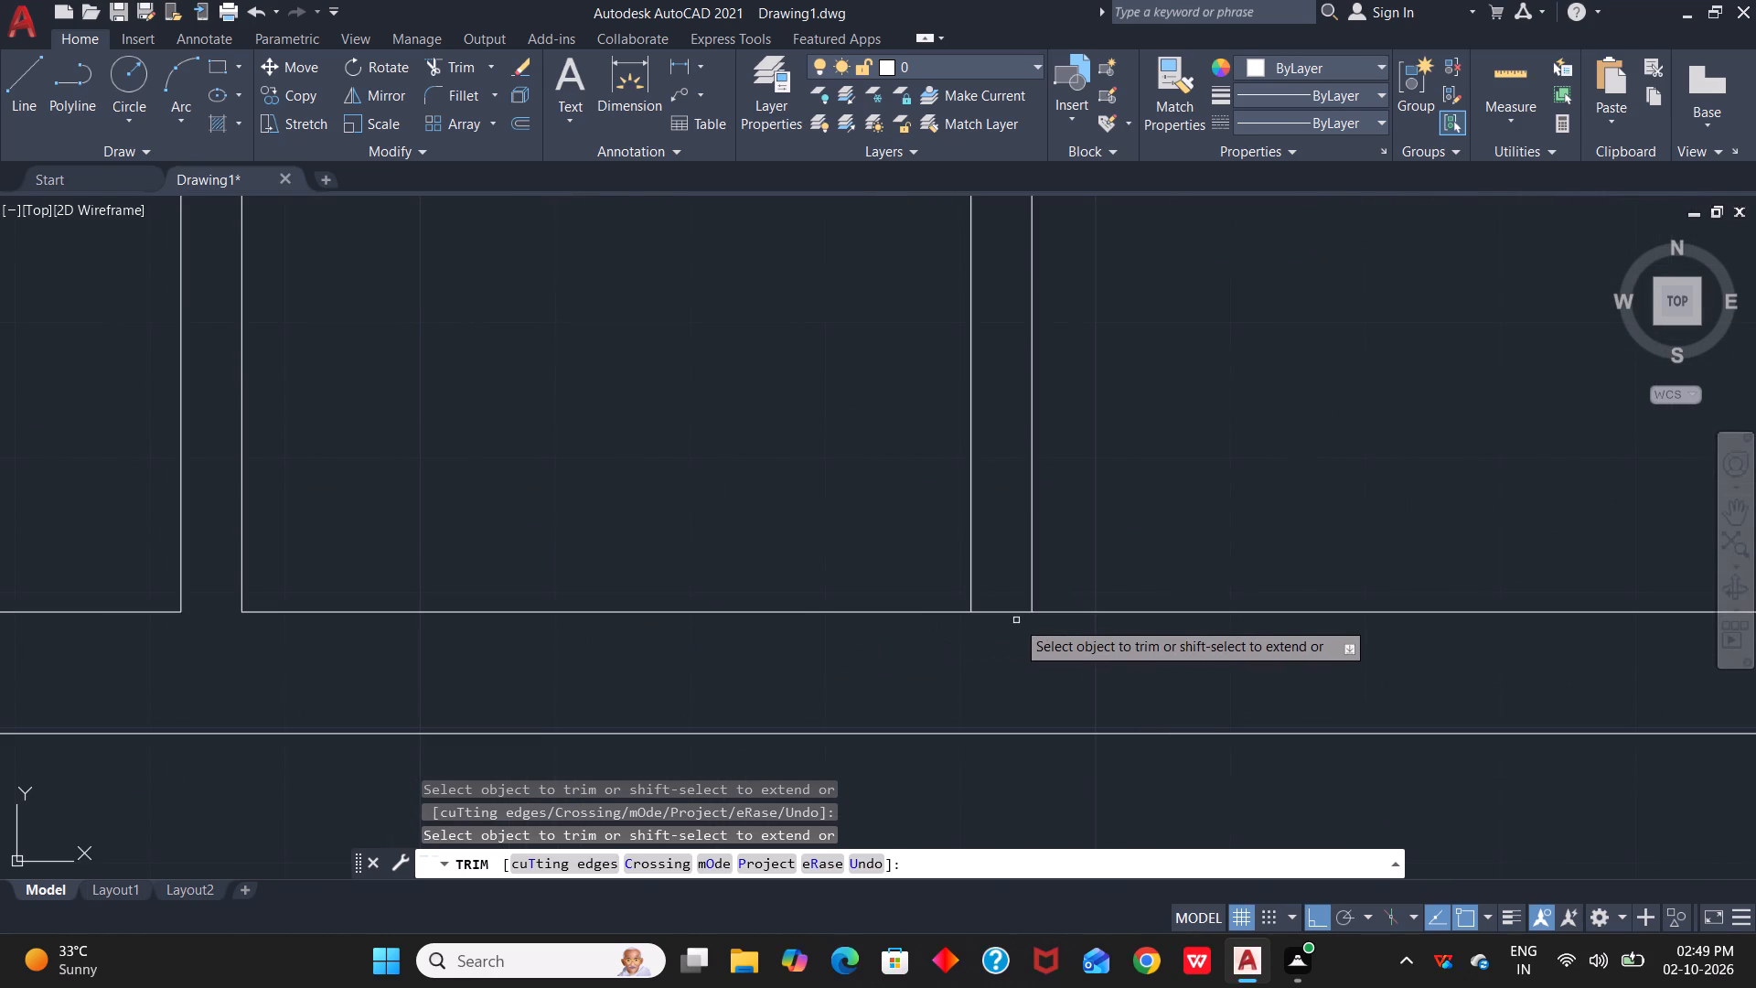
left_click(1015, 612)
Clean up the lowest horizontal partition's junction with the left outer wall, trimming its overlapping ends and the inner wall line between its faces.
scroll(1015, 611, "down", 2)
scroll(870, 564, "down", 1)
middle_click_drag(870, 564, 991, 744)
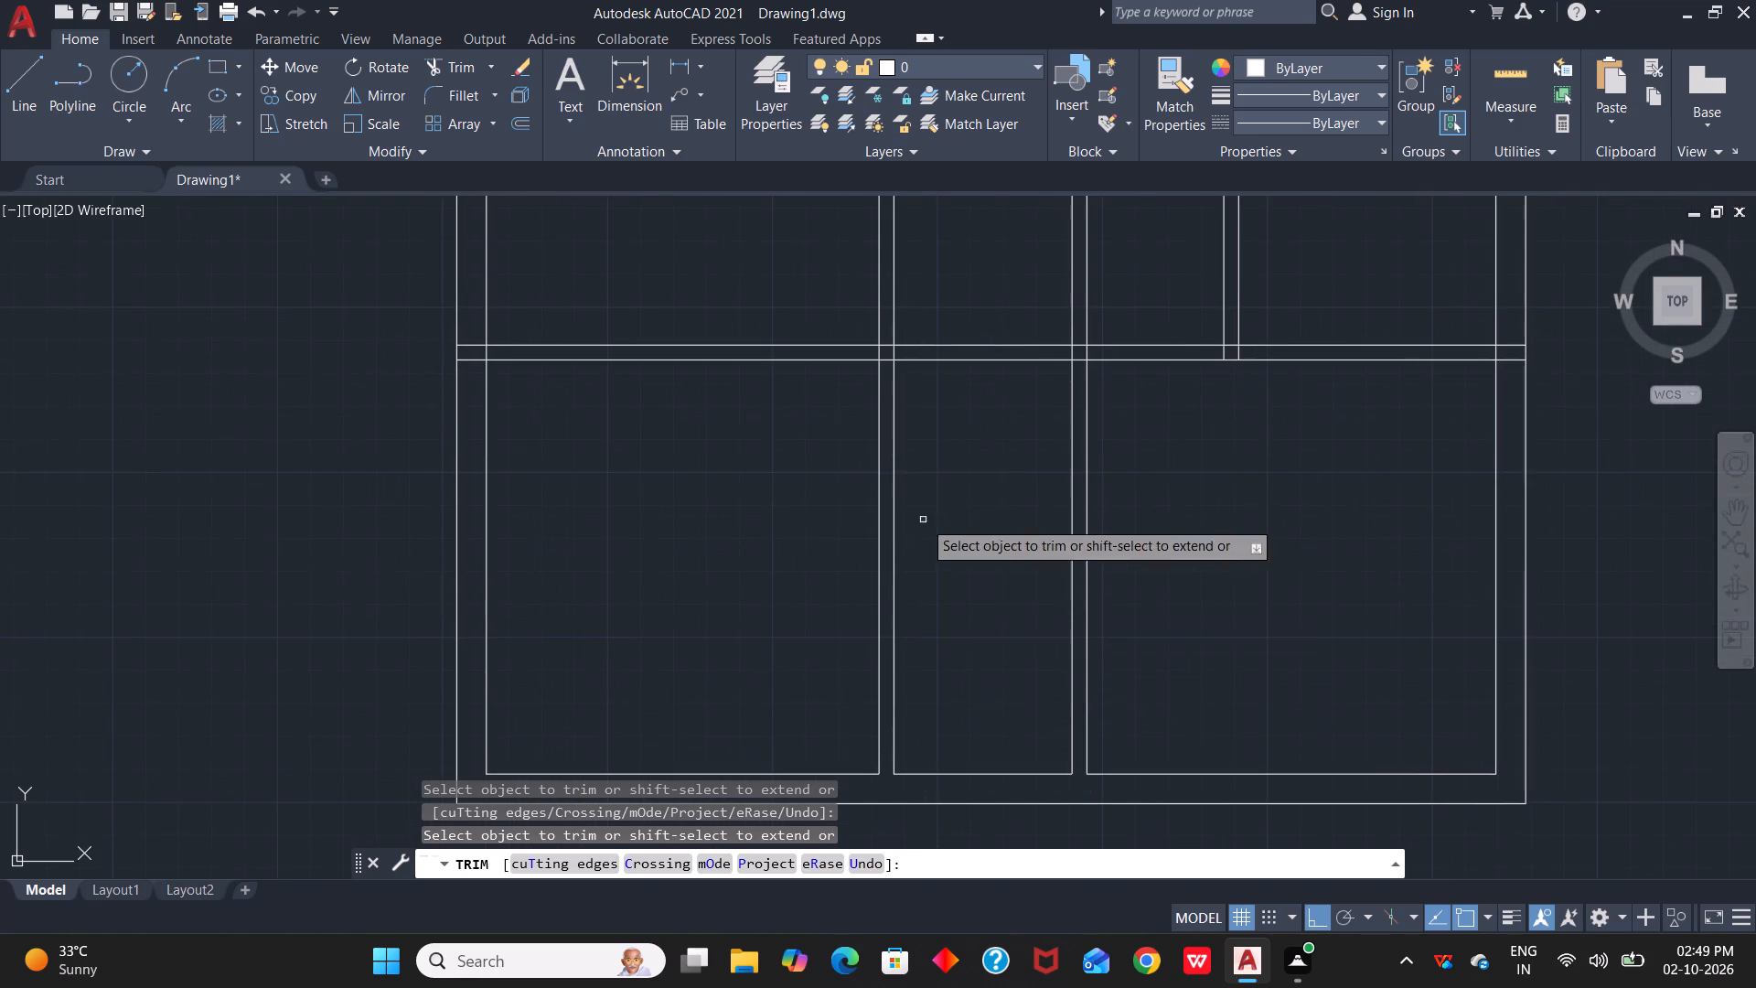
left_click_drag(470, 314, 476, 370)
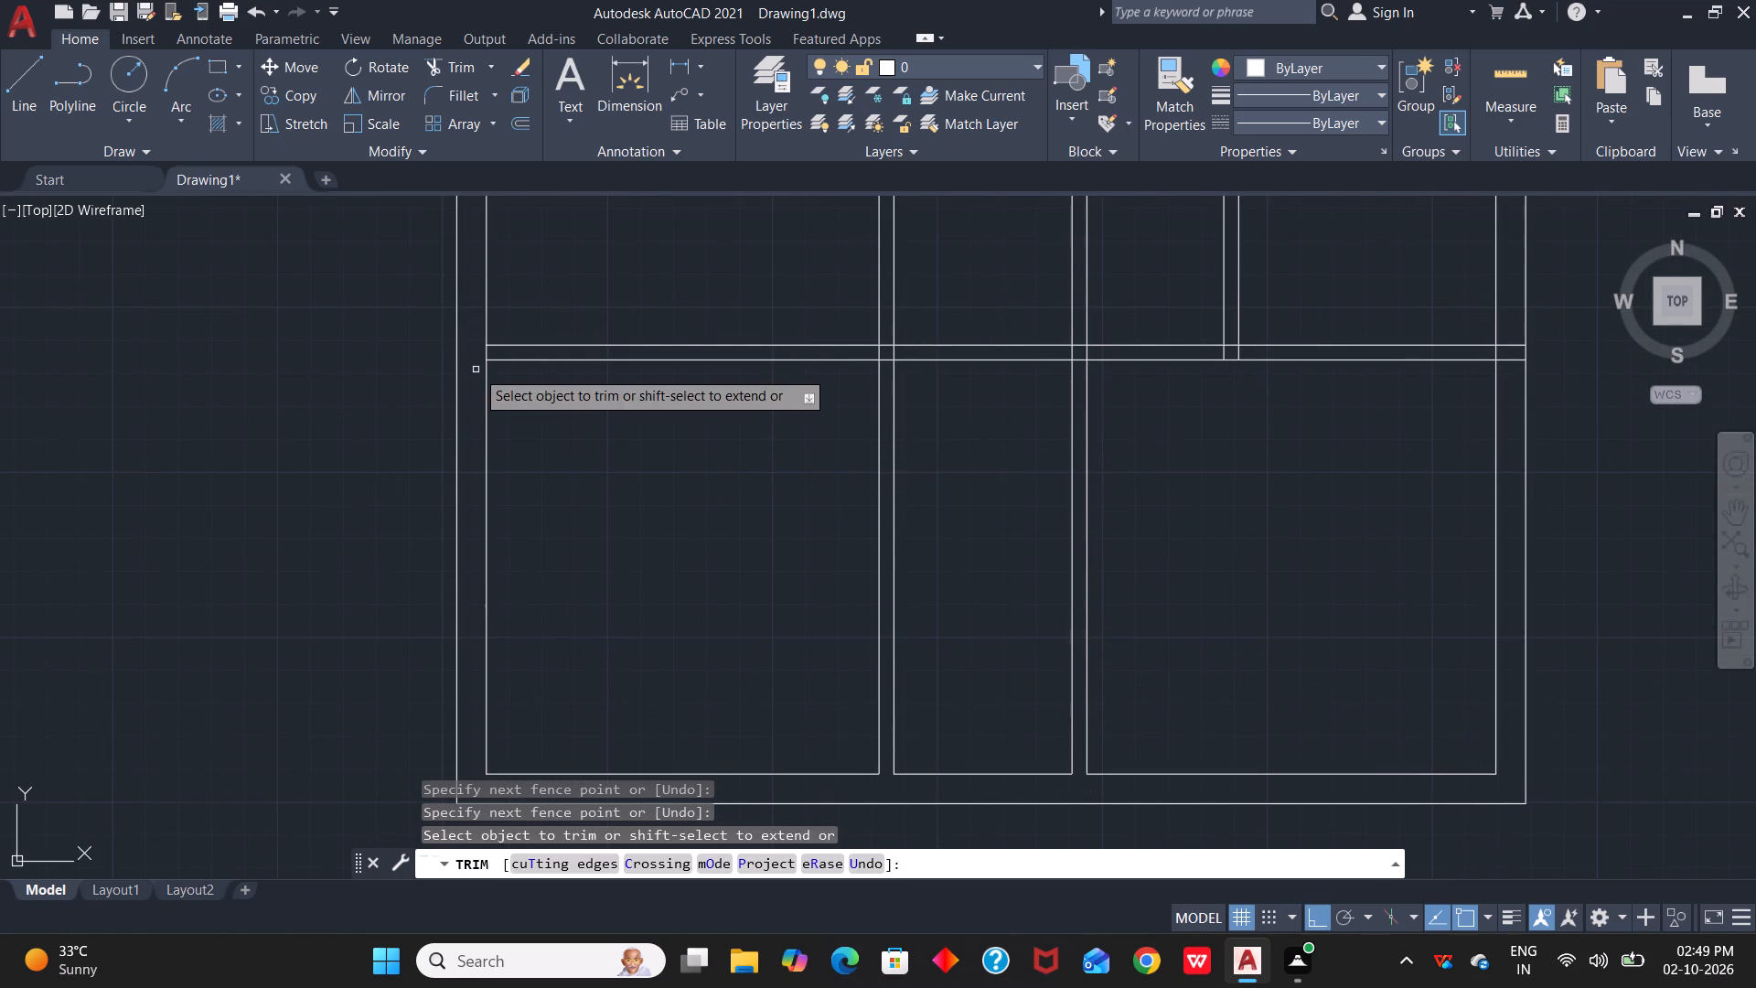
left_click(485, 351)
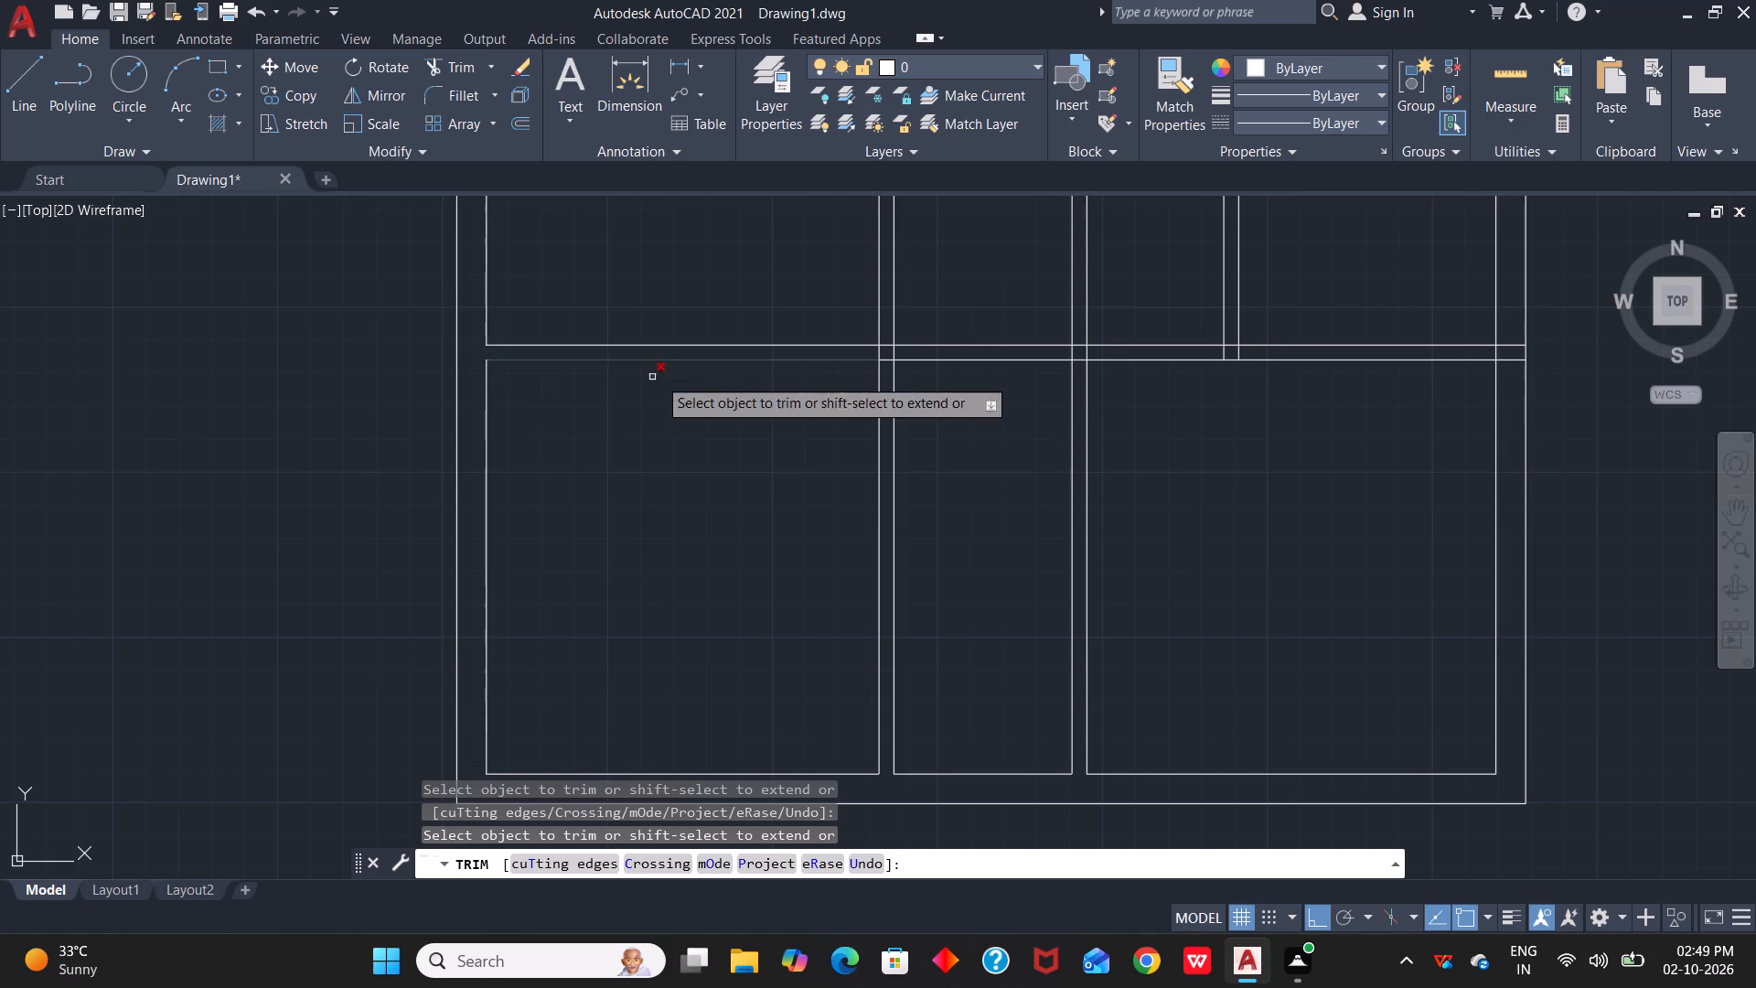
Trim the crossing lines where the left vertical partition meets the lowest horizontal partition, leaving an open cross junction.
scroll(768, 382, "up", 3)
middle_click_drag(1018, 370, 654, 585)
left_click(764, 471)
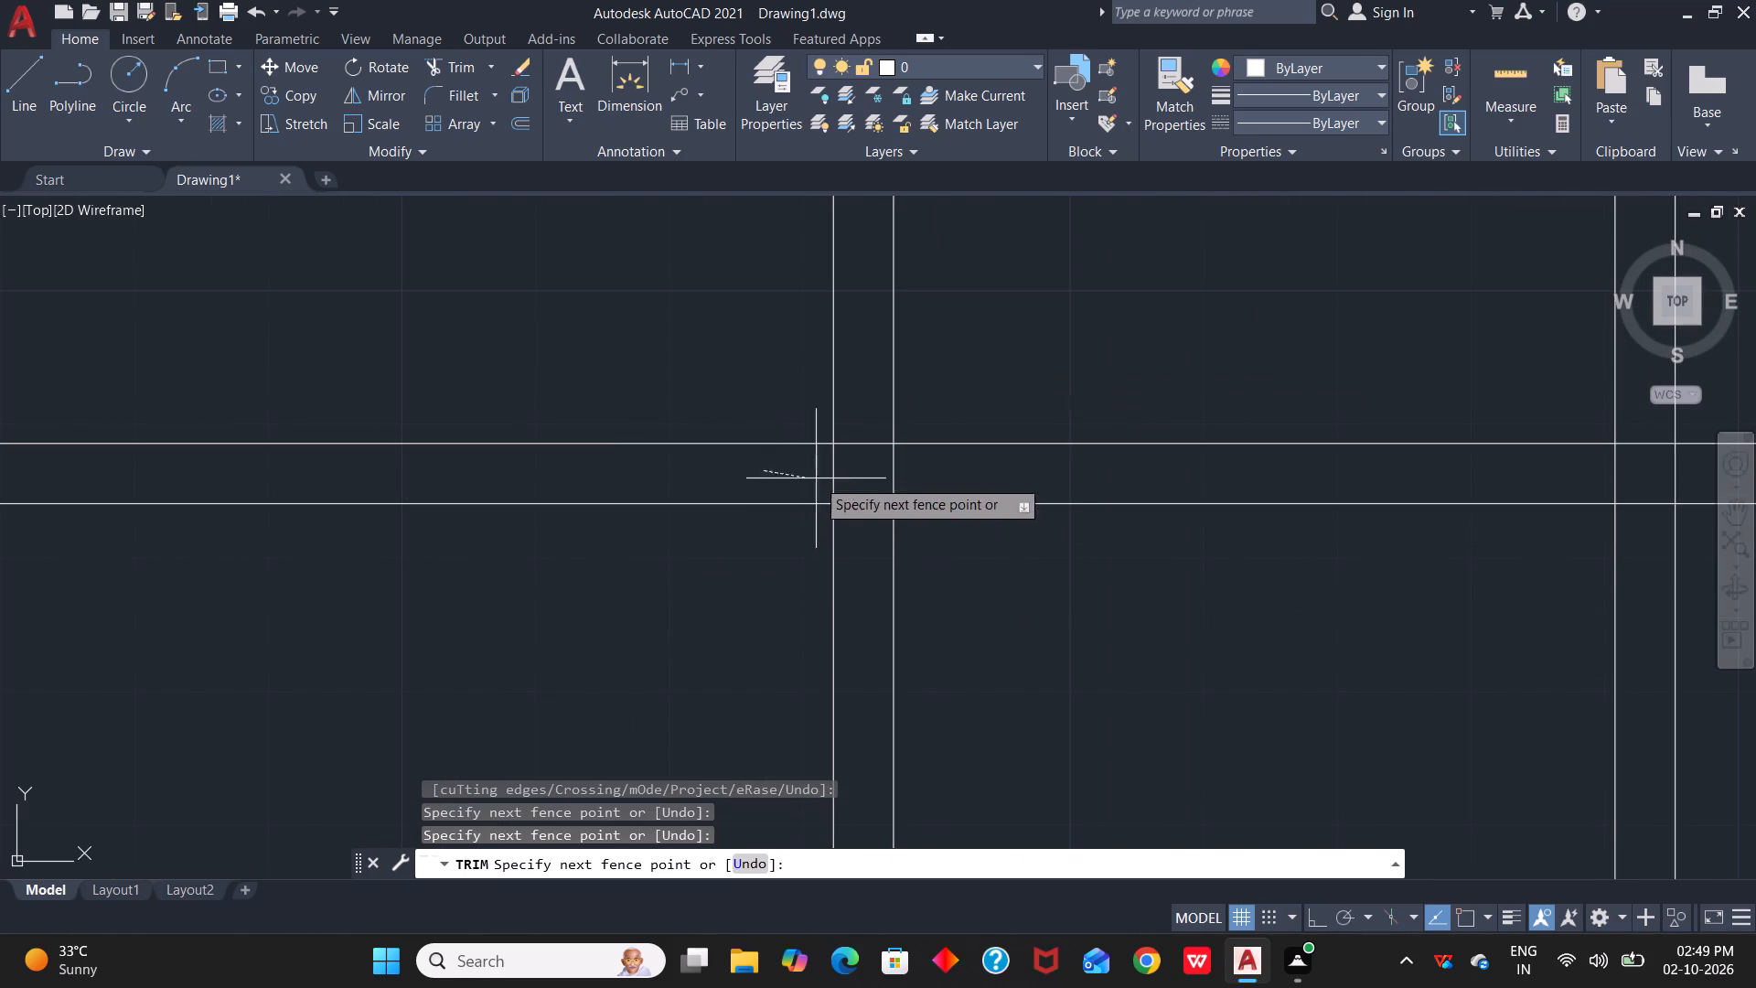
left_click(962, 471)
left_click(857, 417)
left_click(862, 545)
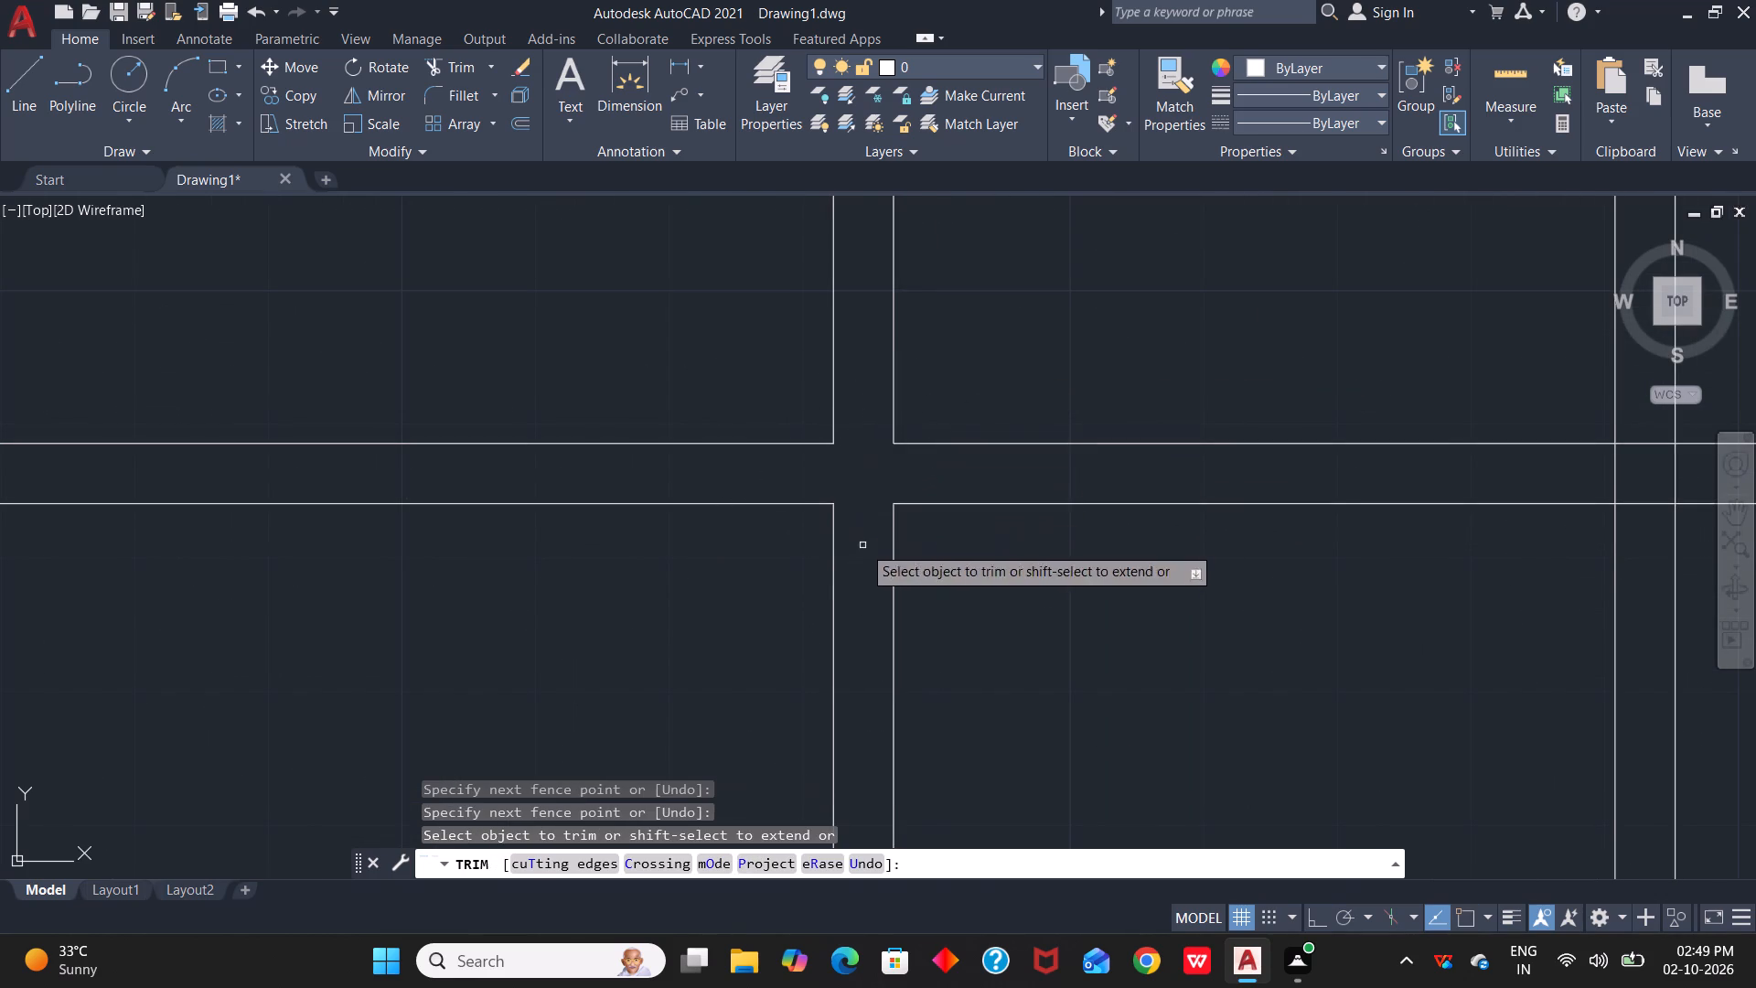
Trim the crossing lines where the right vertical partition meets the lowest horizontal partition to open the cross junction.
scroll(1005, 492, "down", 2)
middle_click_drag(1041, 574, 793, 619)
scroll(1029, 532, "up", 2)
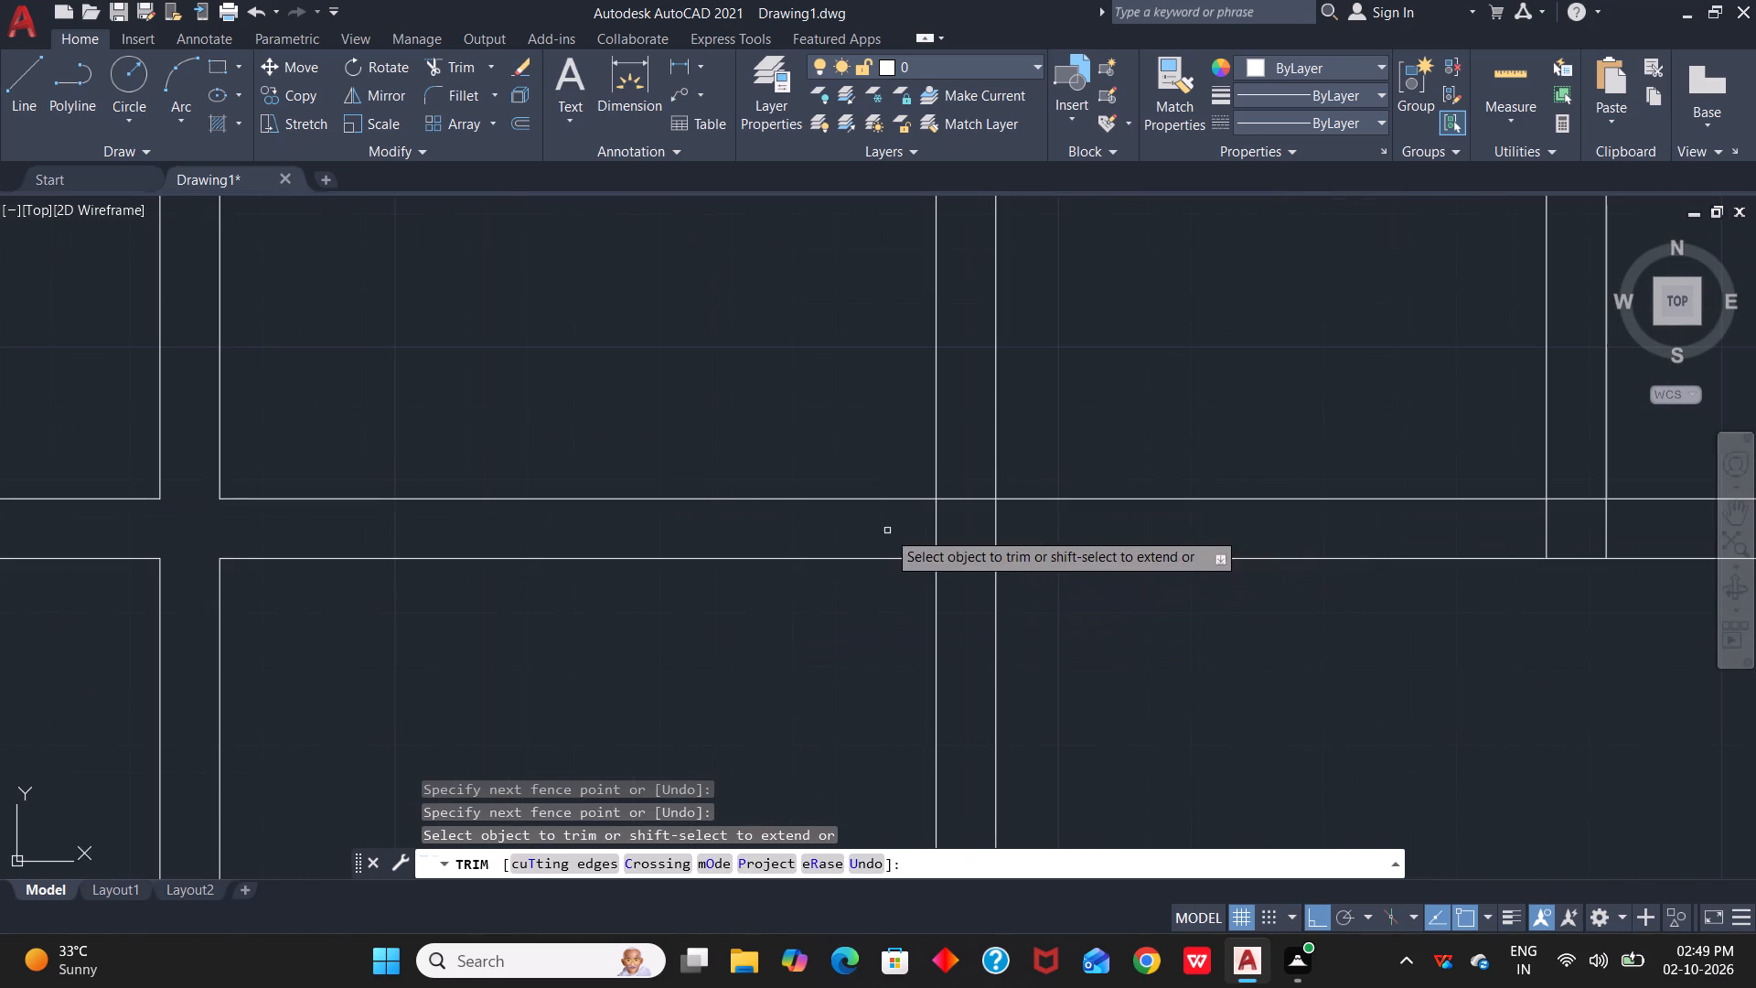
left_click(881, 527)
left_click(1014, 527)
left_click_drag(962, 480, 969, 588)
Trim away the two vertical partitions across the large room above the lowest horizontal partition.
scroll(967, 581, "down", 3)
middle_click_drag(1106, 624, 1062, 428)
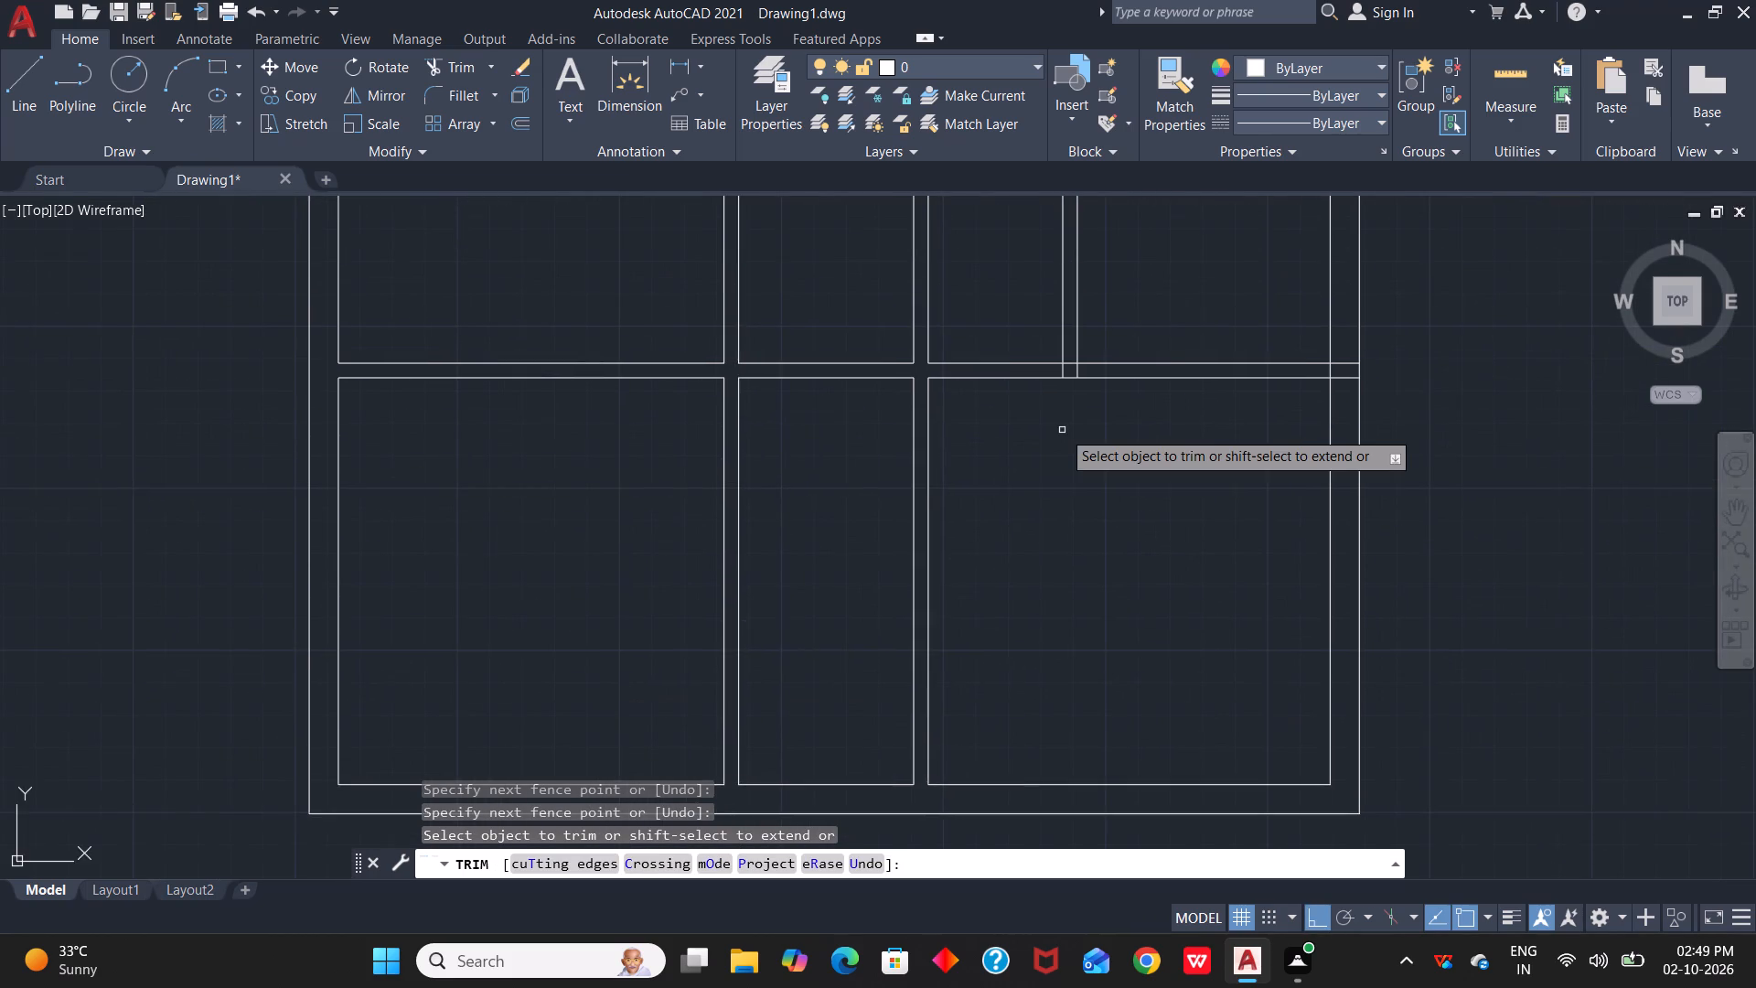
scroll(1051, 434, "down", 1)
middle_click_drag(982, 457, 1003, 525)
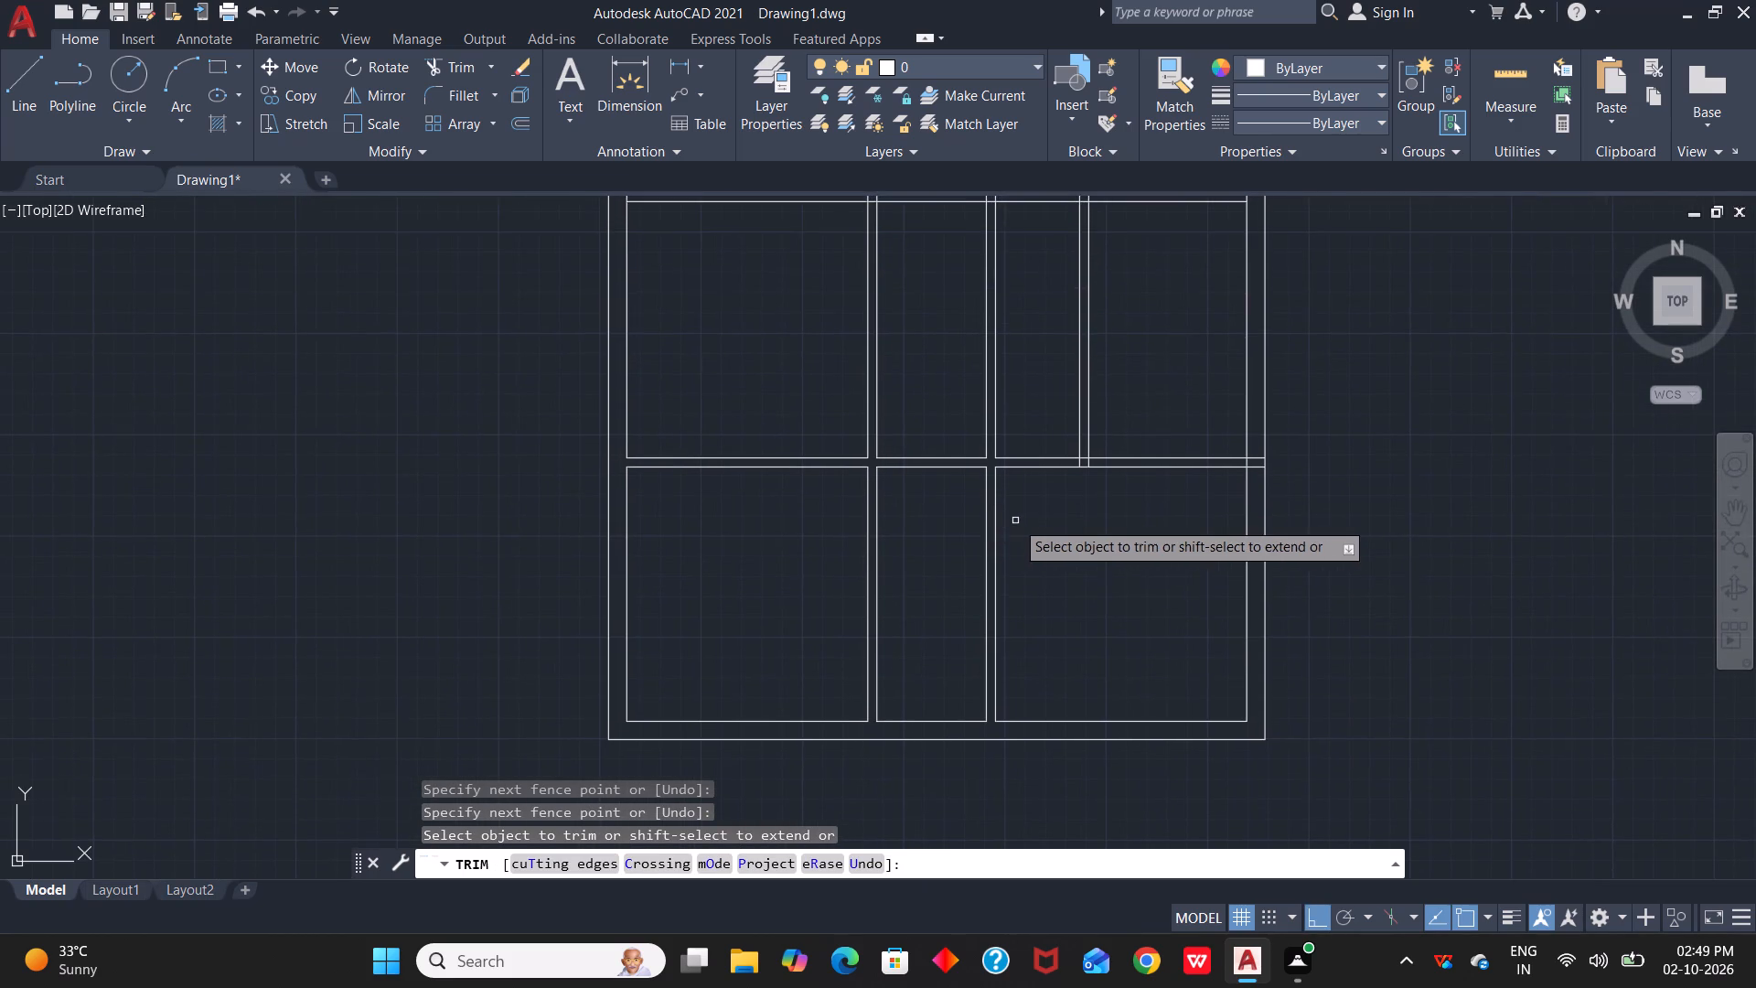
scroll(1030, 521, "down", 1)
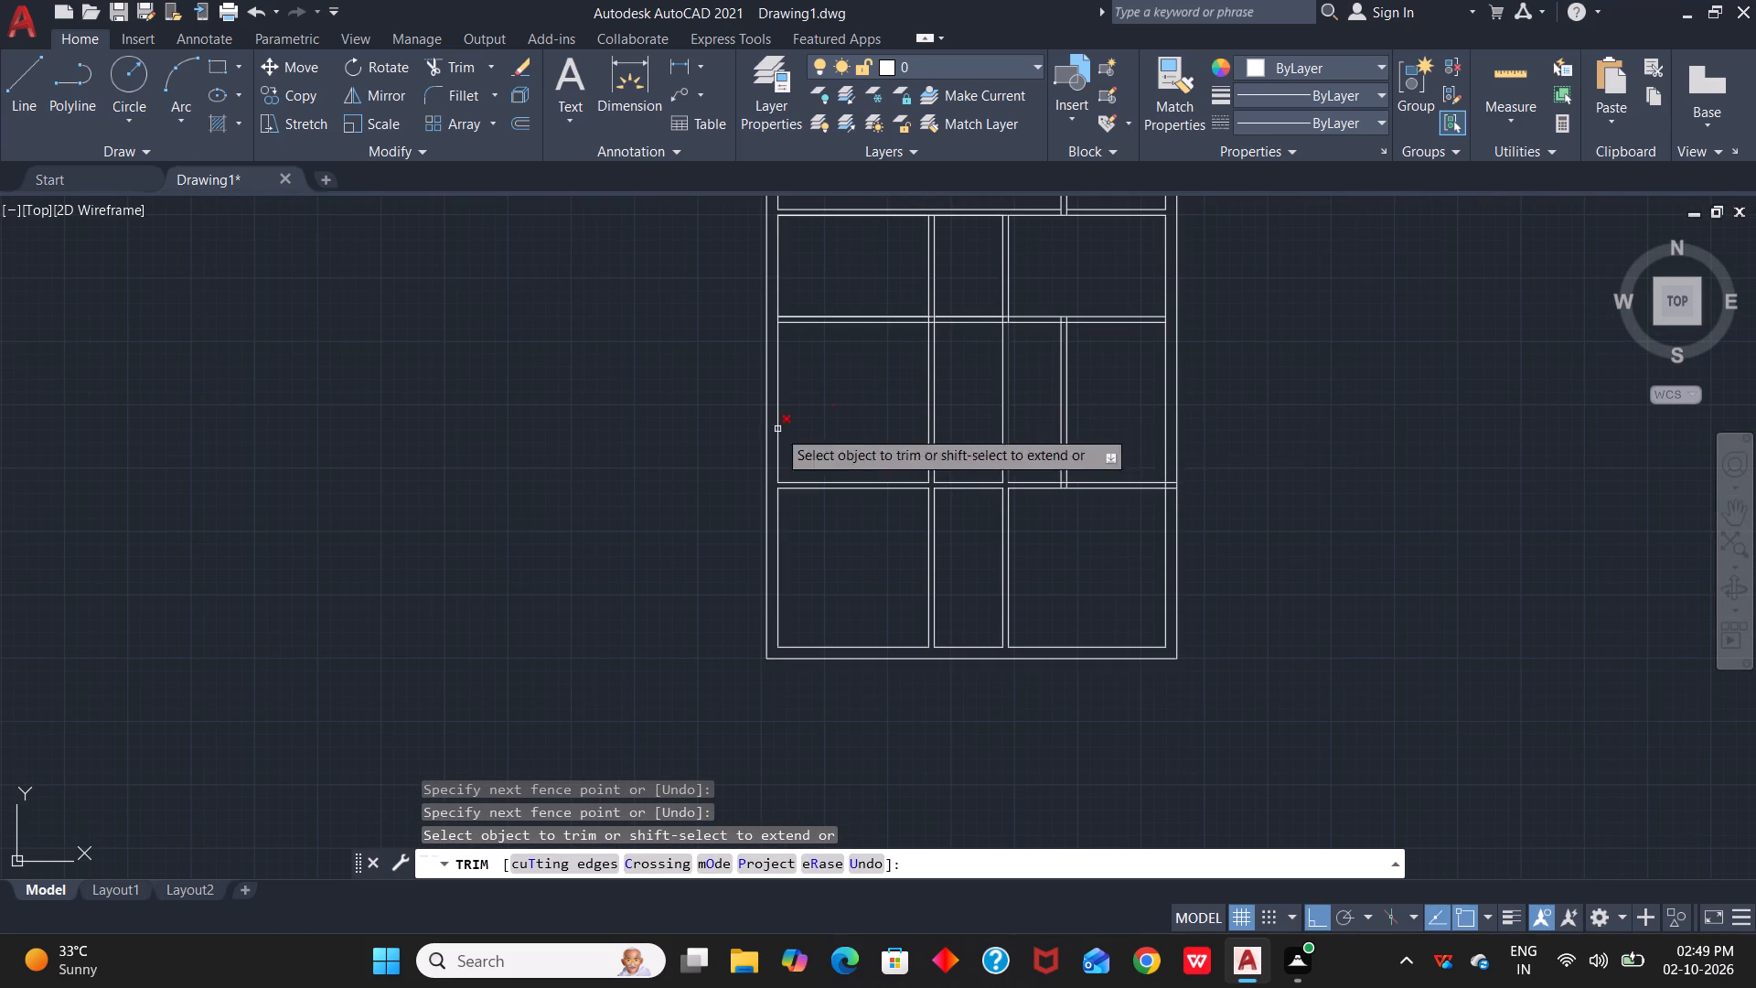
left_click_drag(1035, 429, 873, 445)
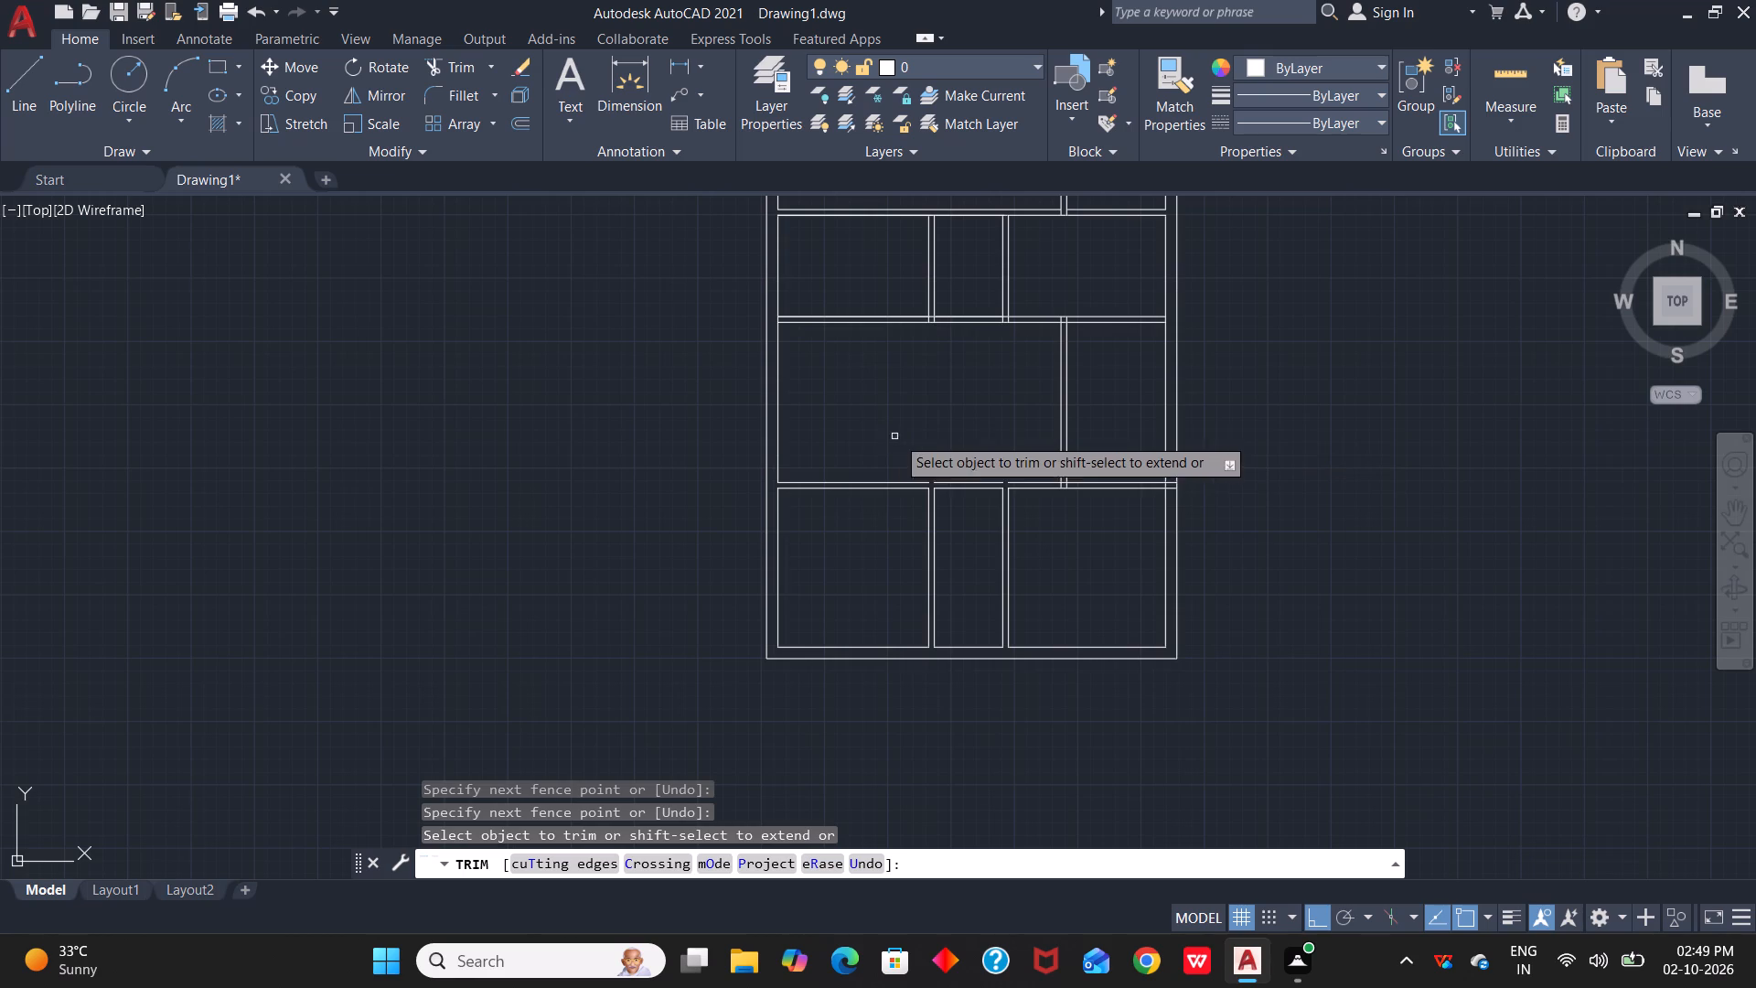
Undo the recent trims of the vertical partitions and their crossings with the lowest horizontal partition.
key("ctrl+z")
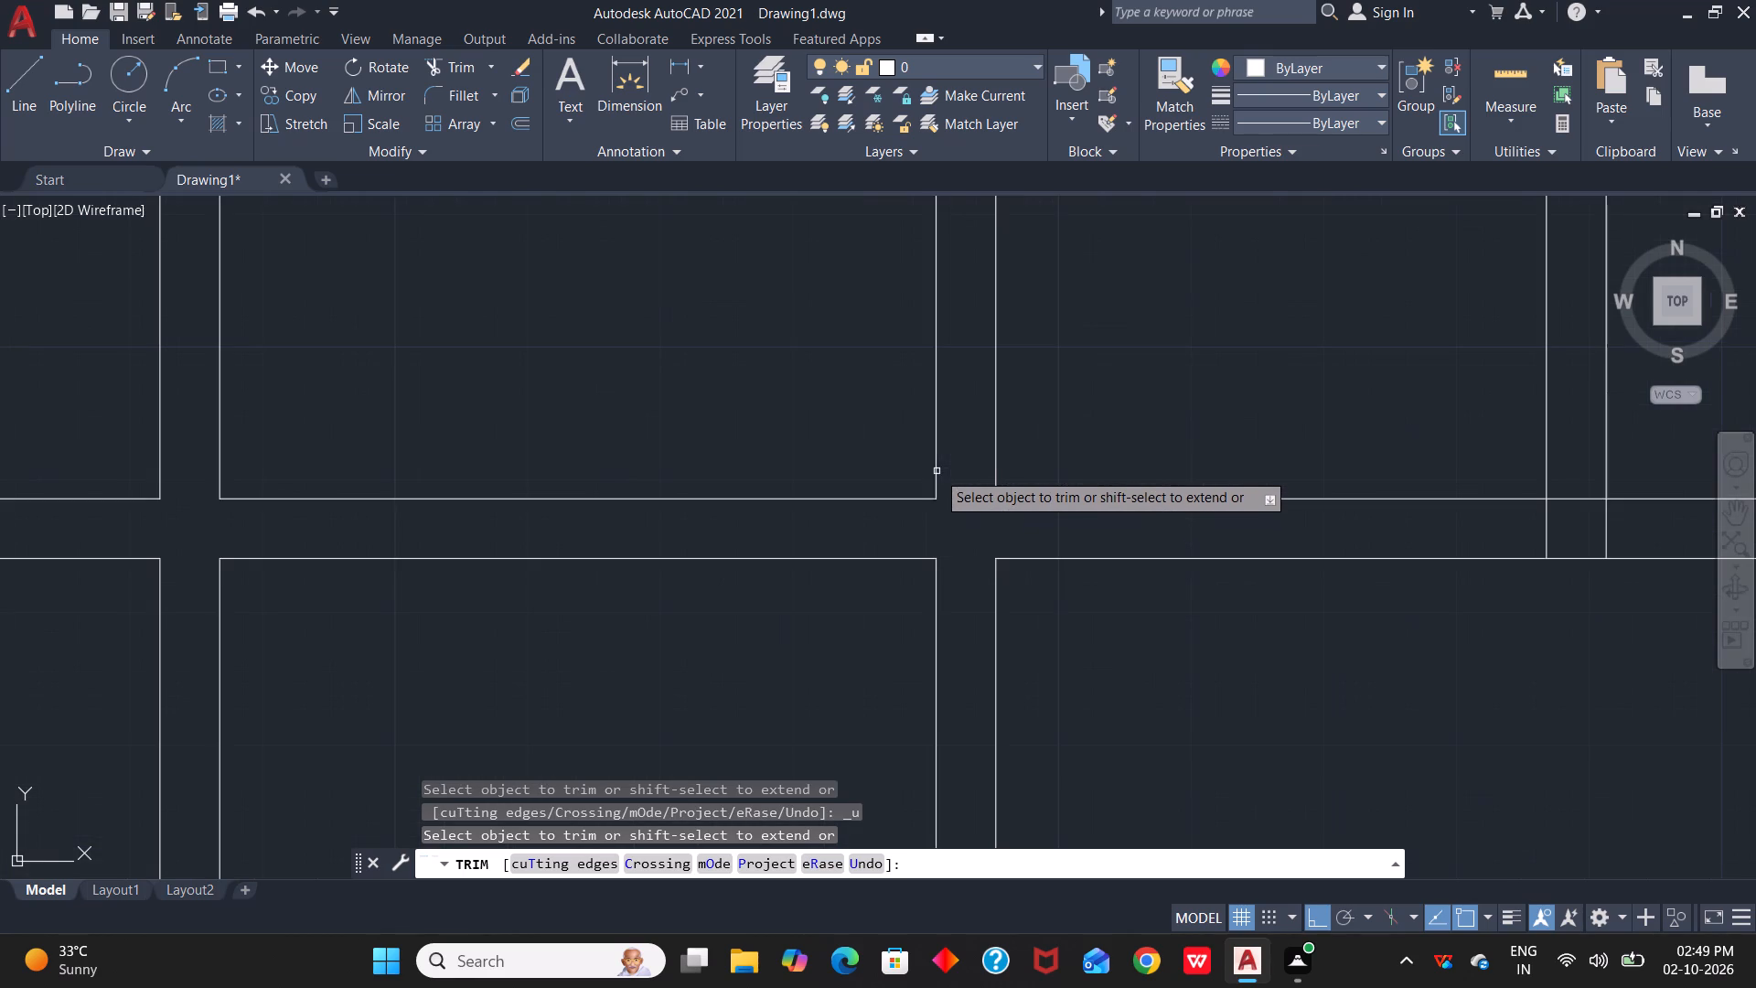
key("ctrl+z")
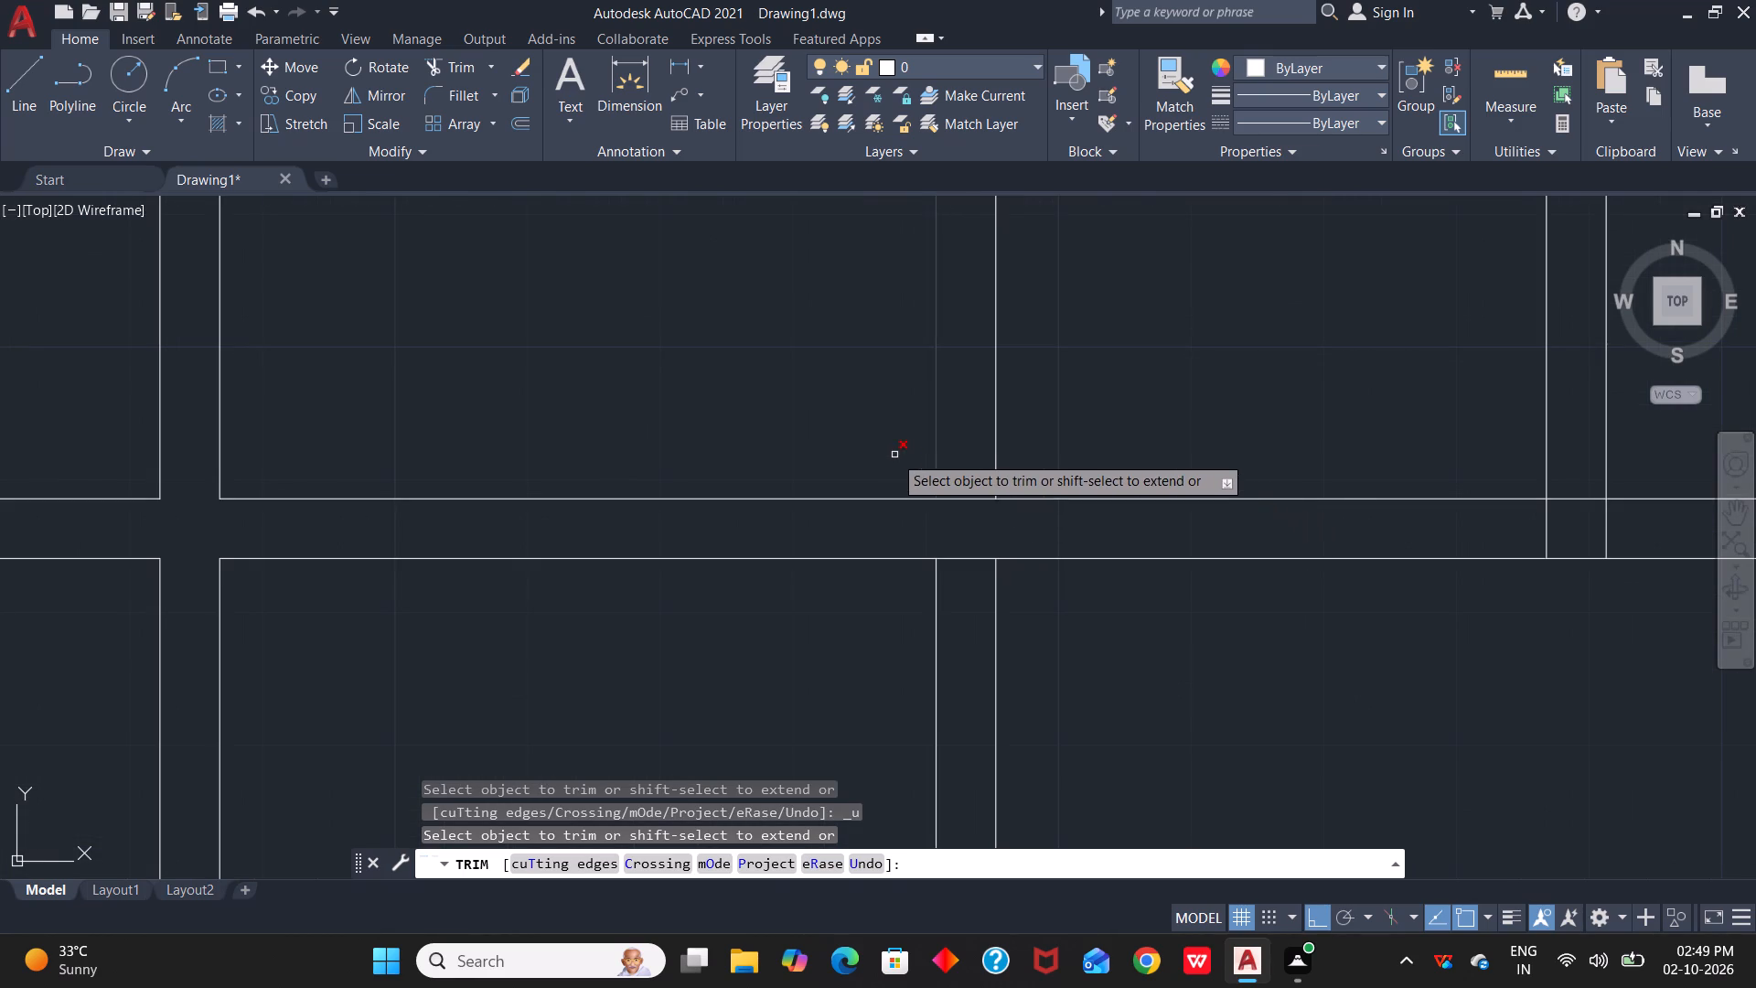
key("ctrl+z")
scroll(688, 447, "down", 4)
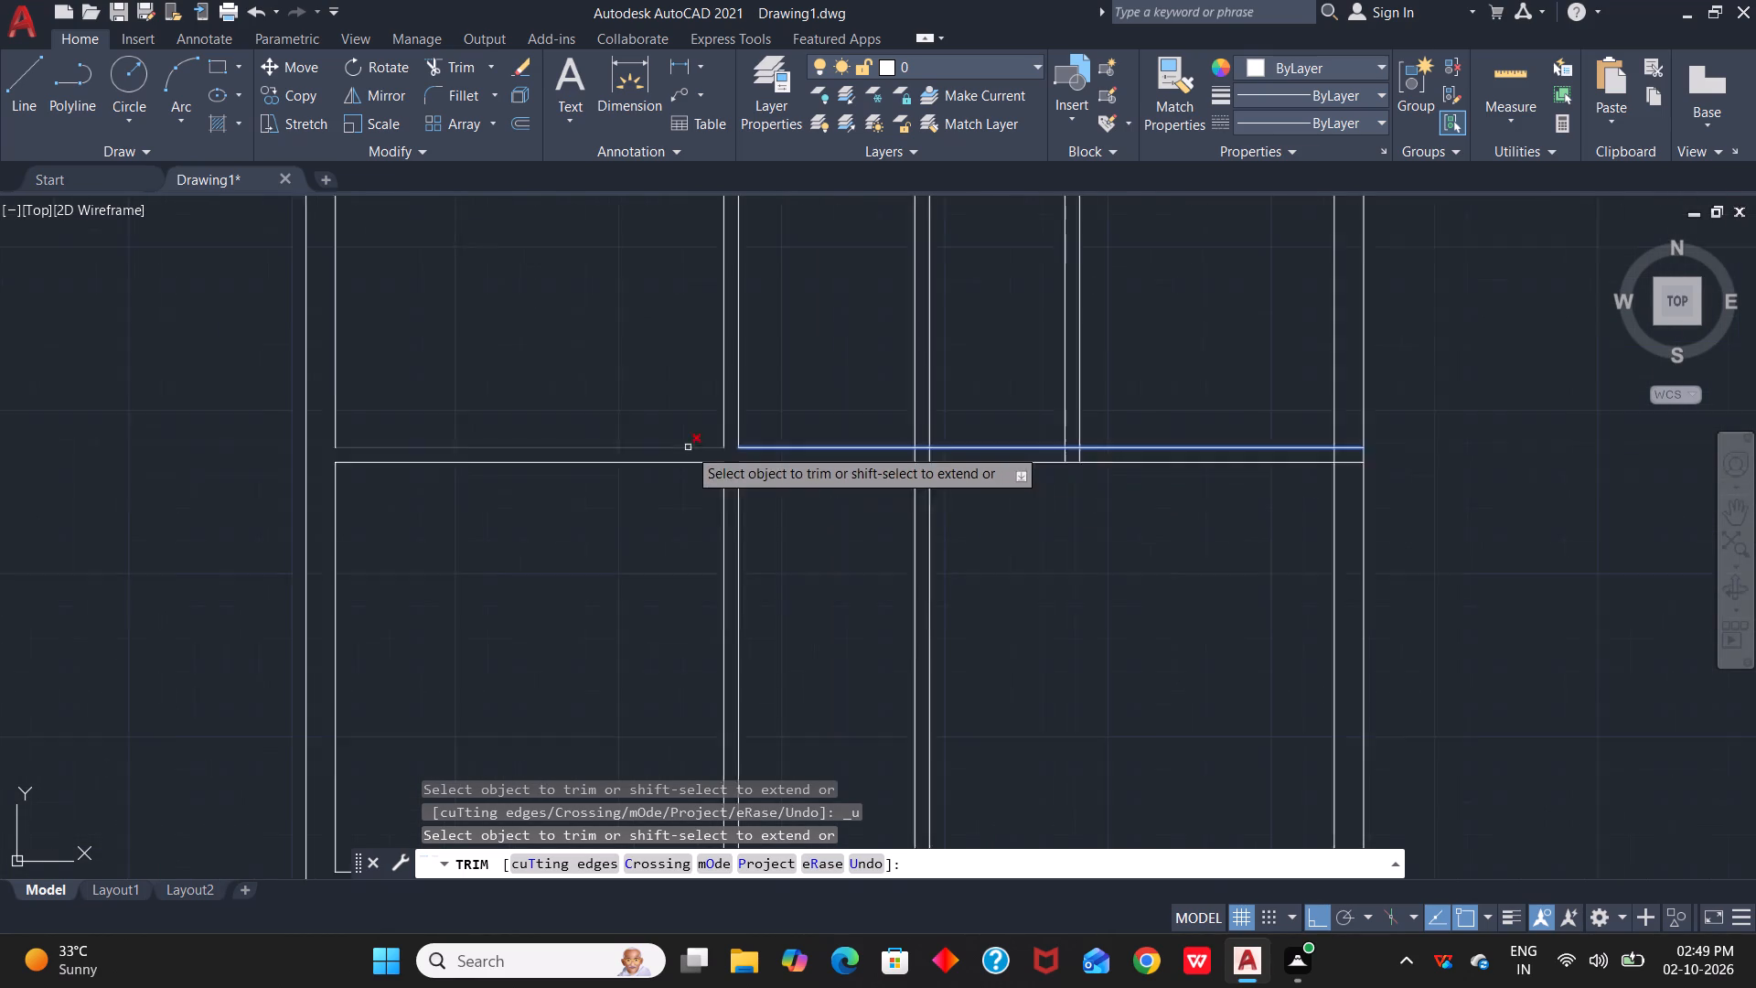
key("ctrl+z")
Trim away the left and middle vertical partitions where they cross the large room above the lowest horizontal partition.
scroll(808, 494, "down", 3)
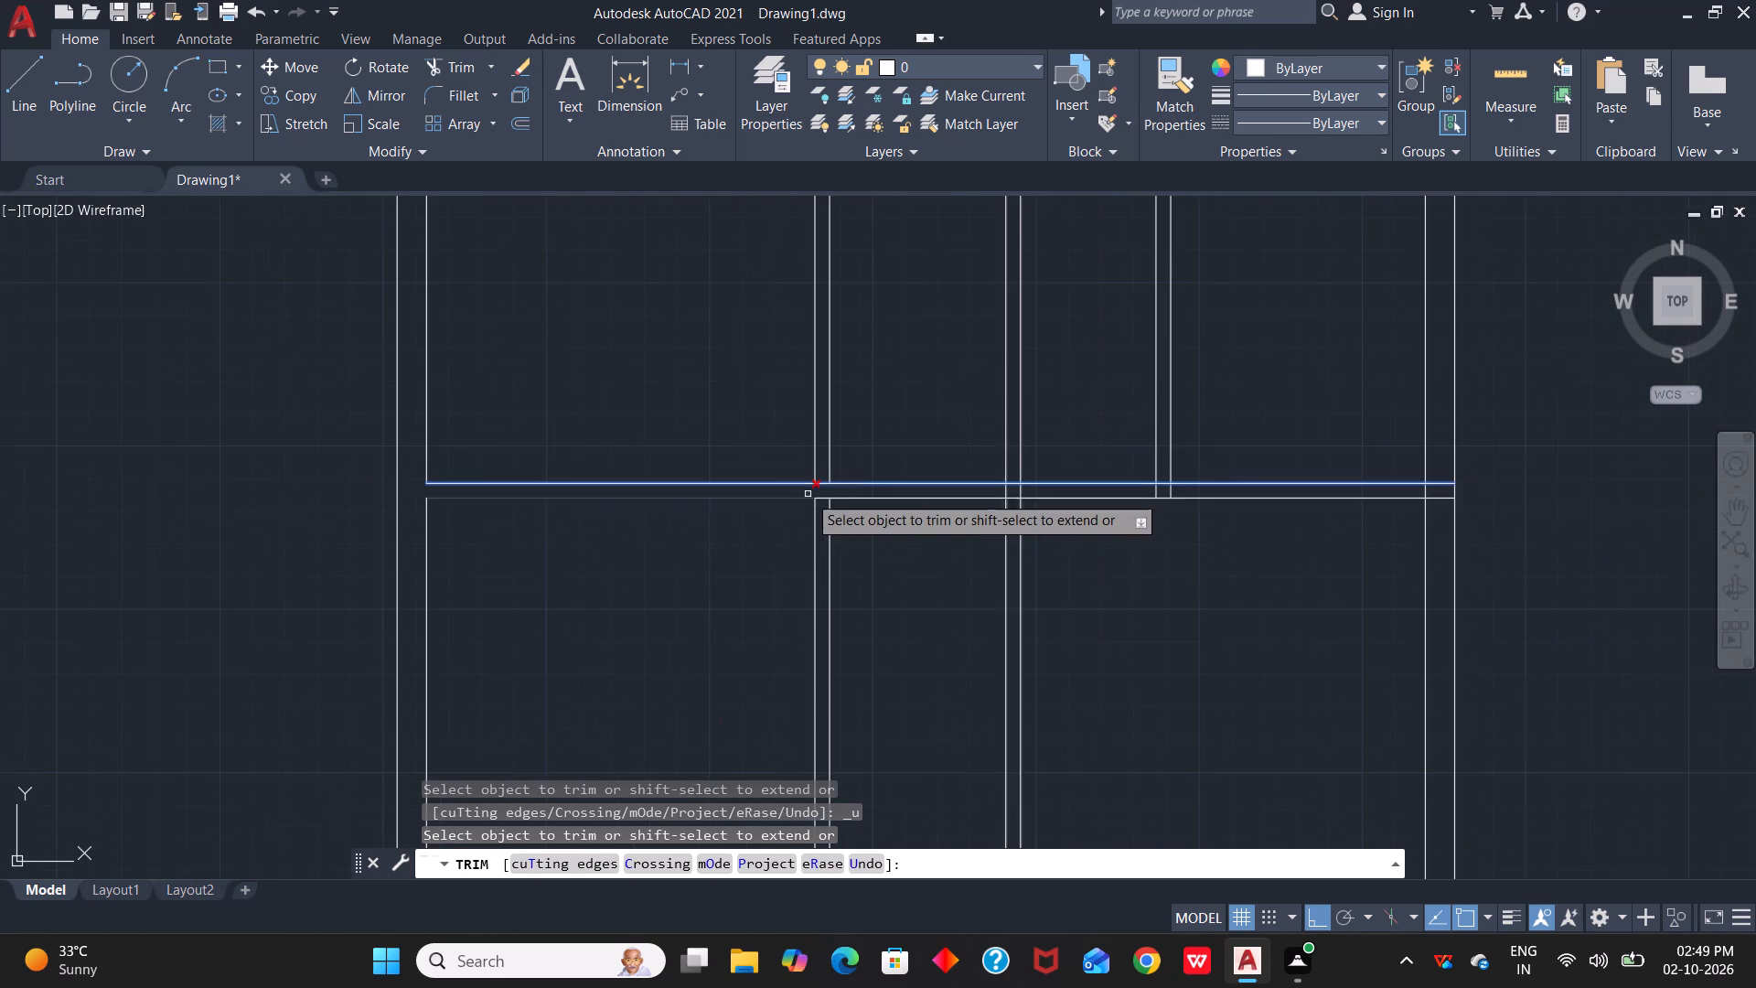
scroll(982, 522, "down", 1)
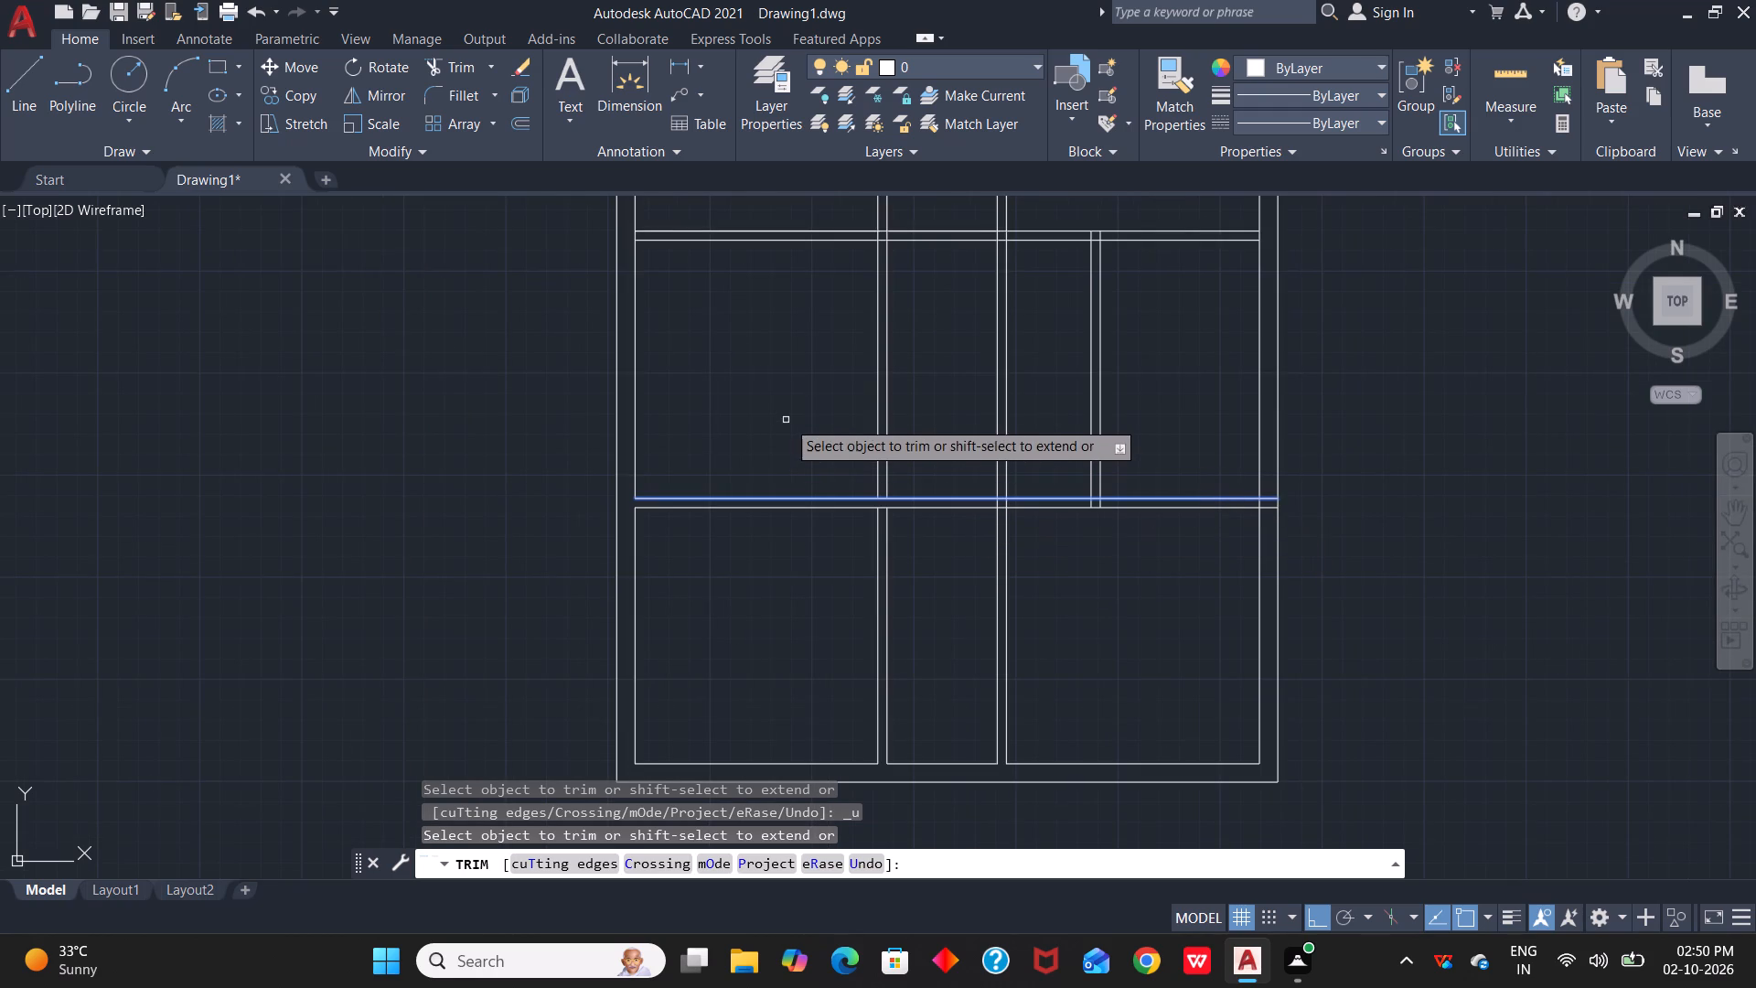
left_click_drag(778, 431, 1032, 429)
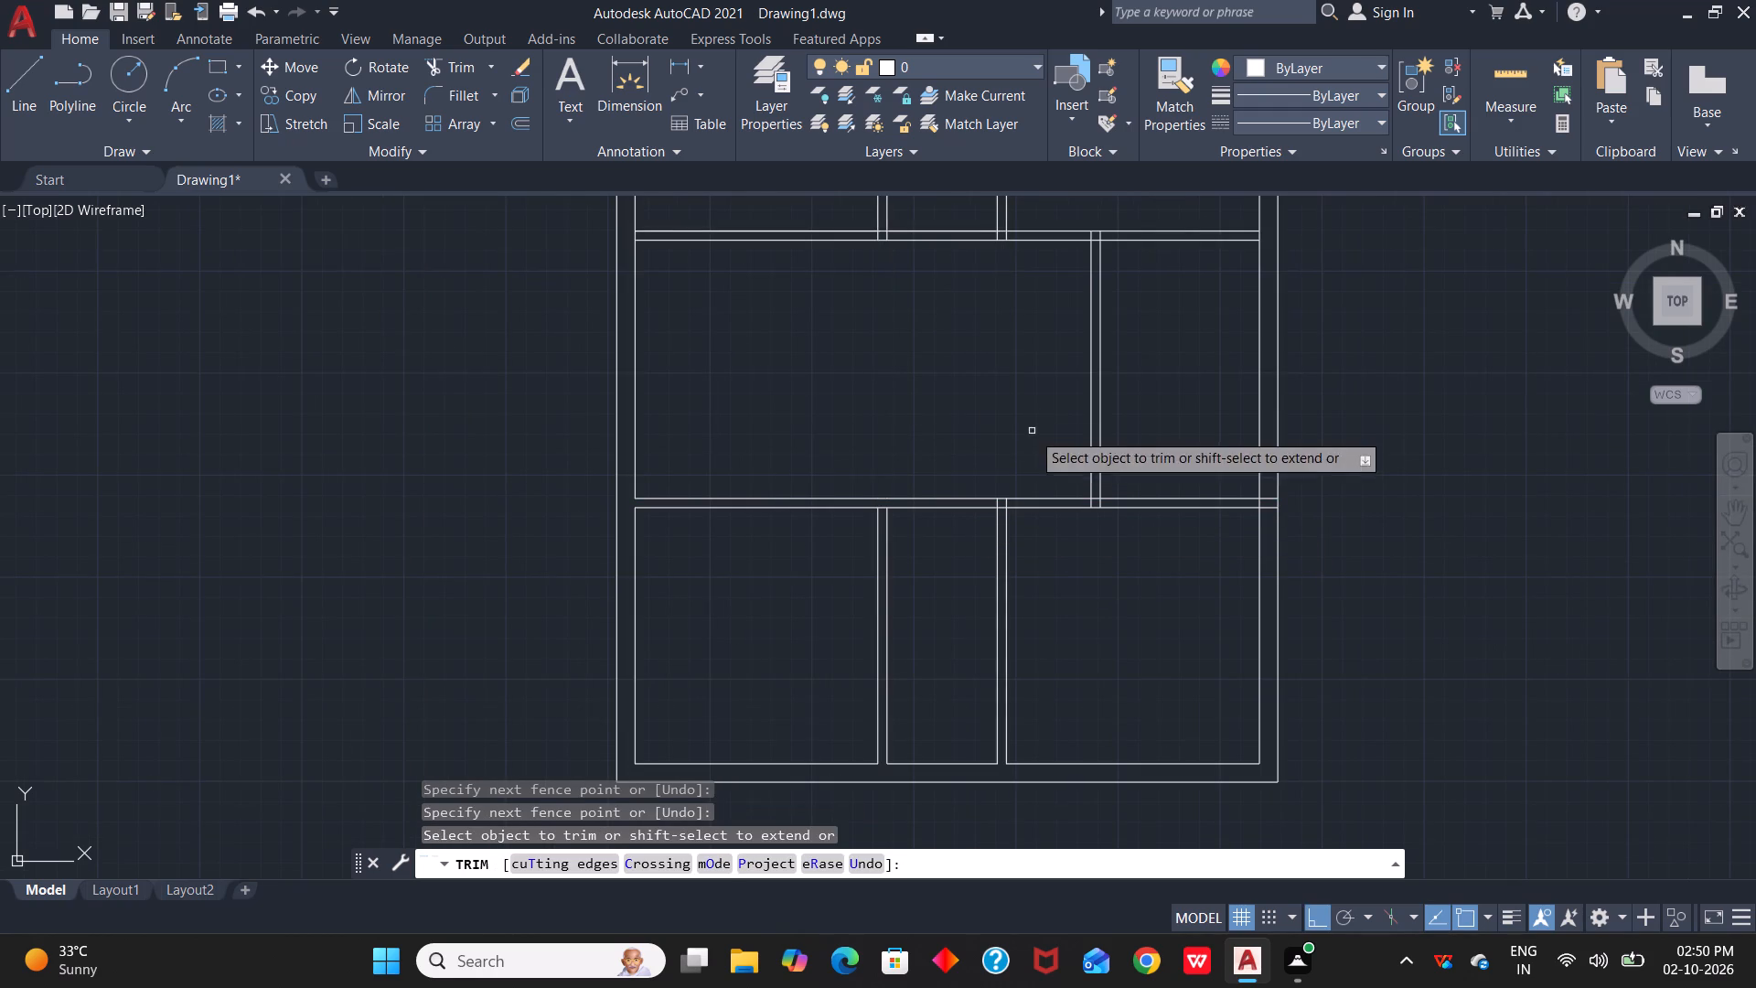
Trim the vertical stubs inside the lowest horizontal partition and open its junctions with the three vertical partitions meeting it.
scroll(1069, 536, "up", 2)
left_click_drag(858, 454, 919, 453)
left_click_drag(1099, 450, 1150, 452)
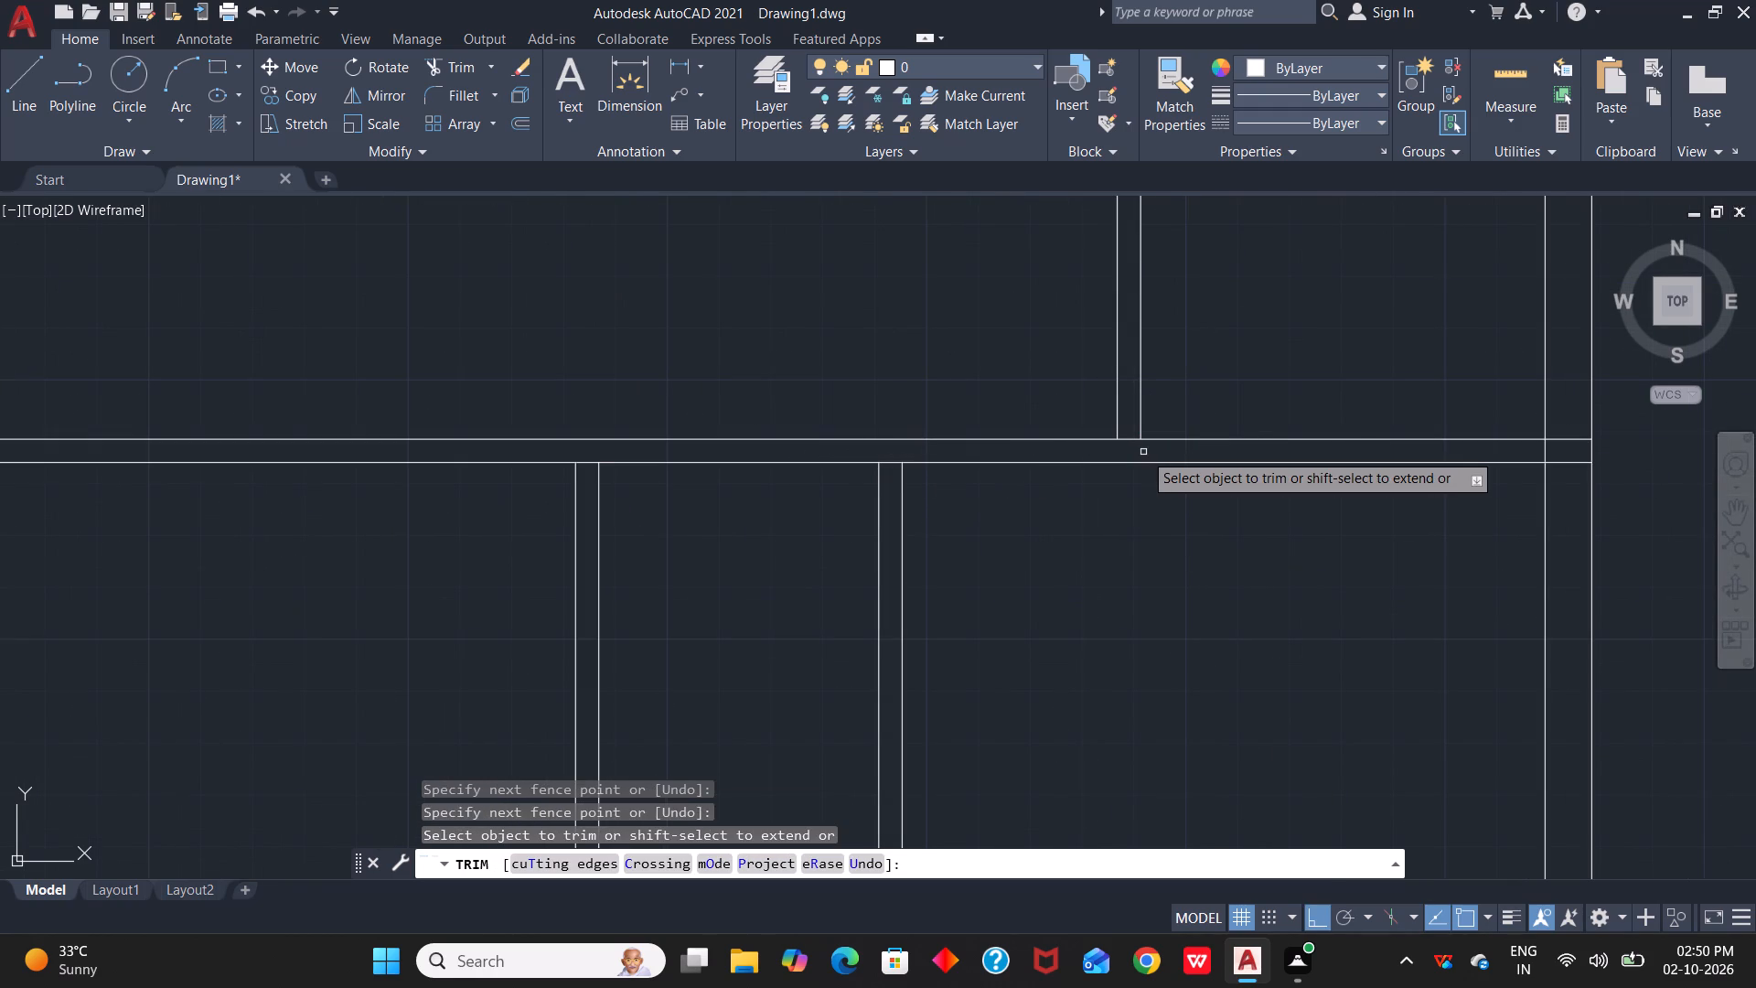
left_click(1130, 440)
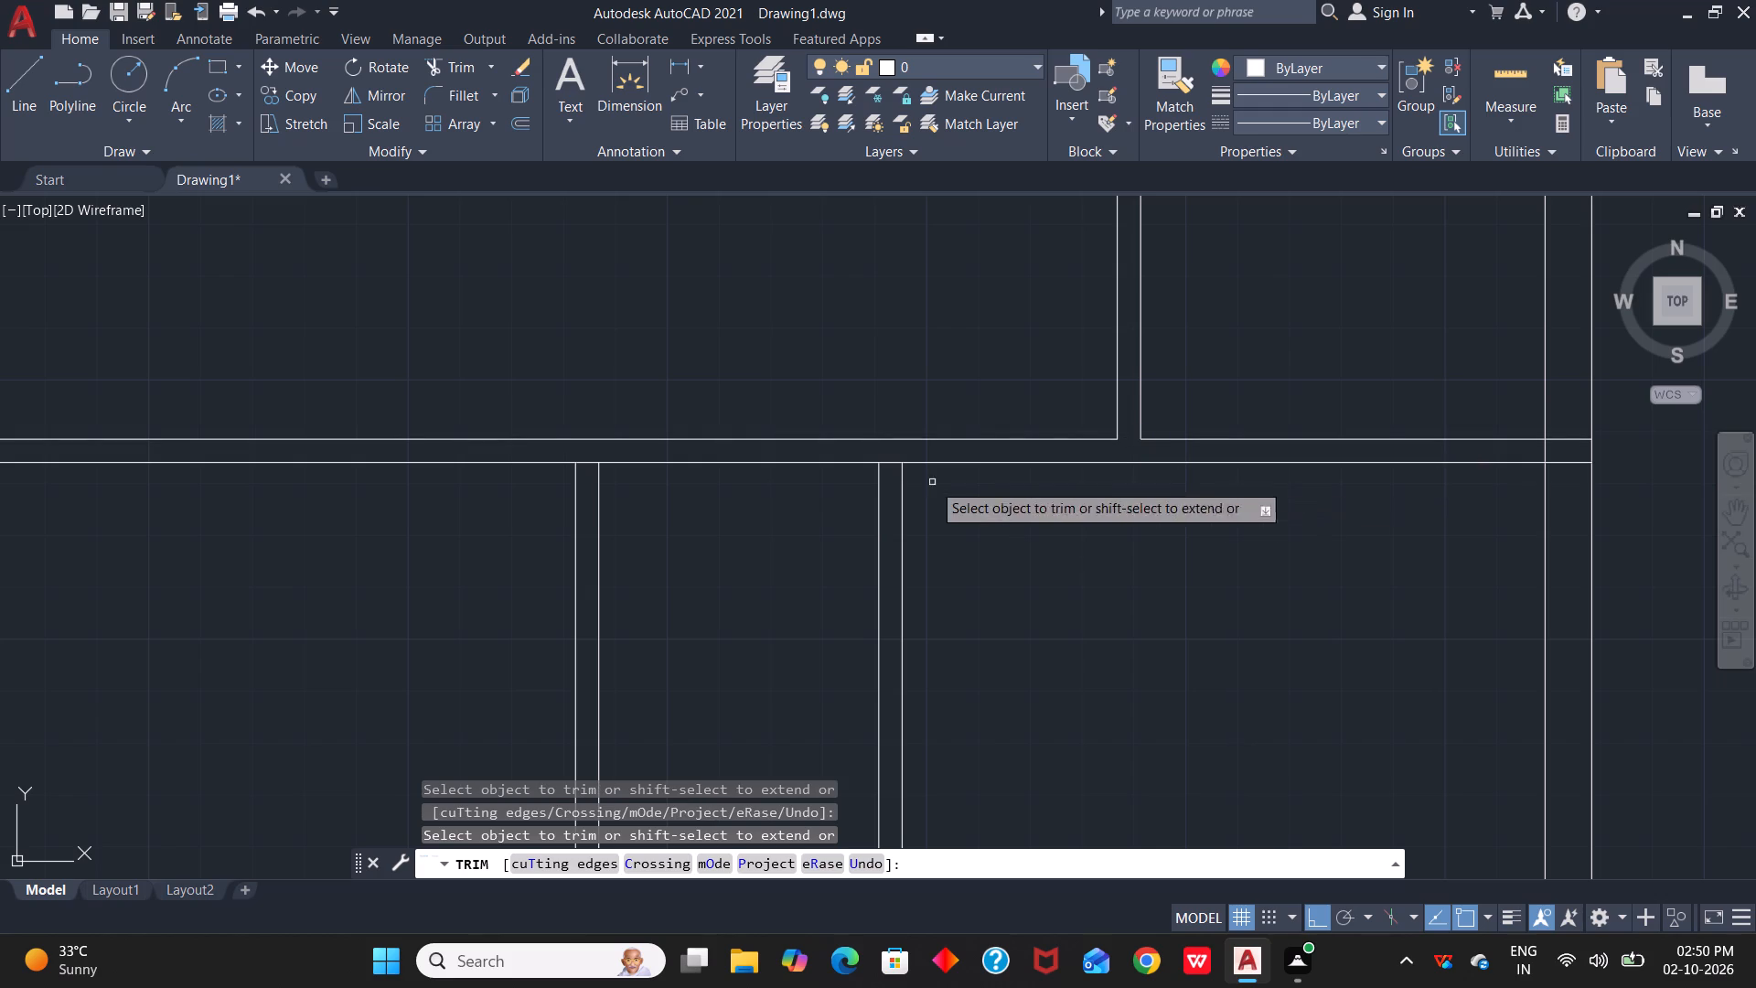
left_click(891, 463)
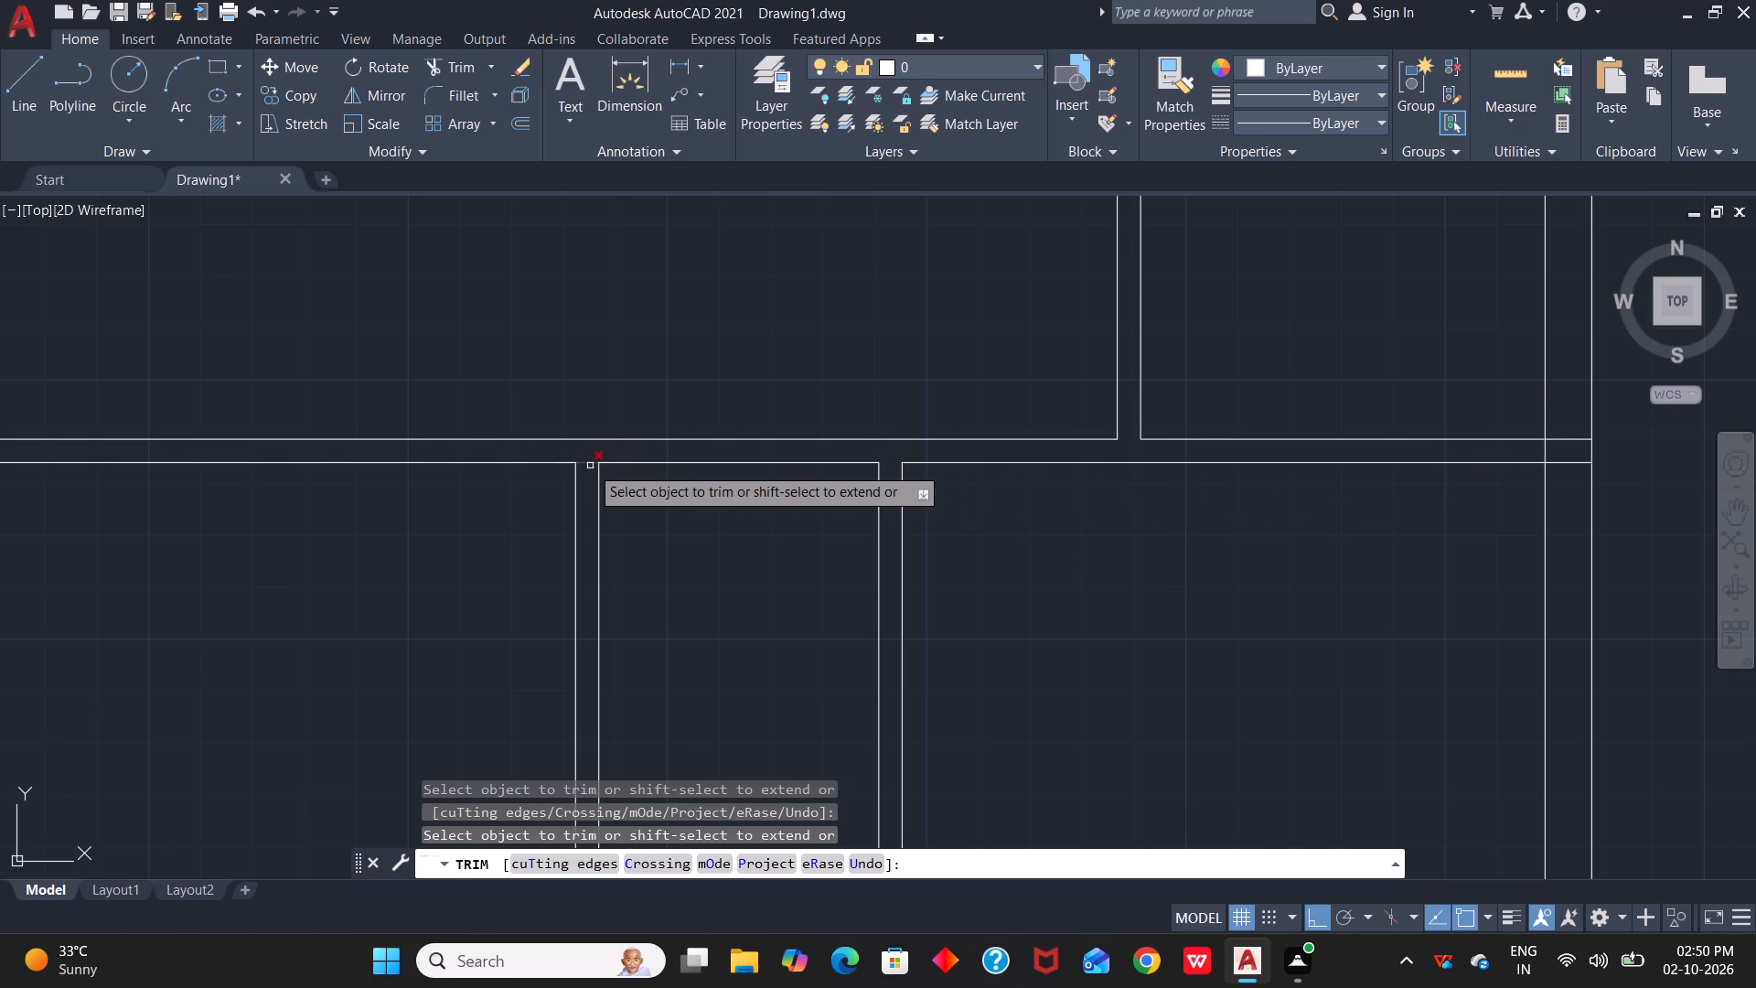
left_click(590, 466)
Clean up the lowest horizontal partition's junction with the right outer wall, trimming the inner wall line and the overlapping partition ends.
scroll(1029, 524, "down", 3)
middle_click_drag(1112, 546, 841, 569)
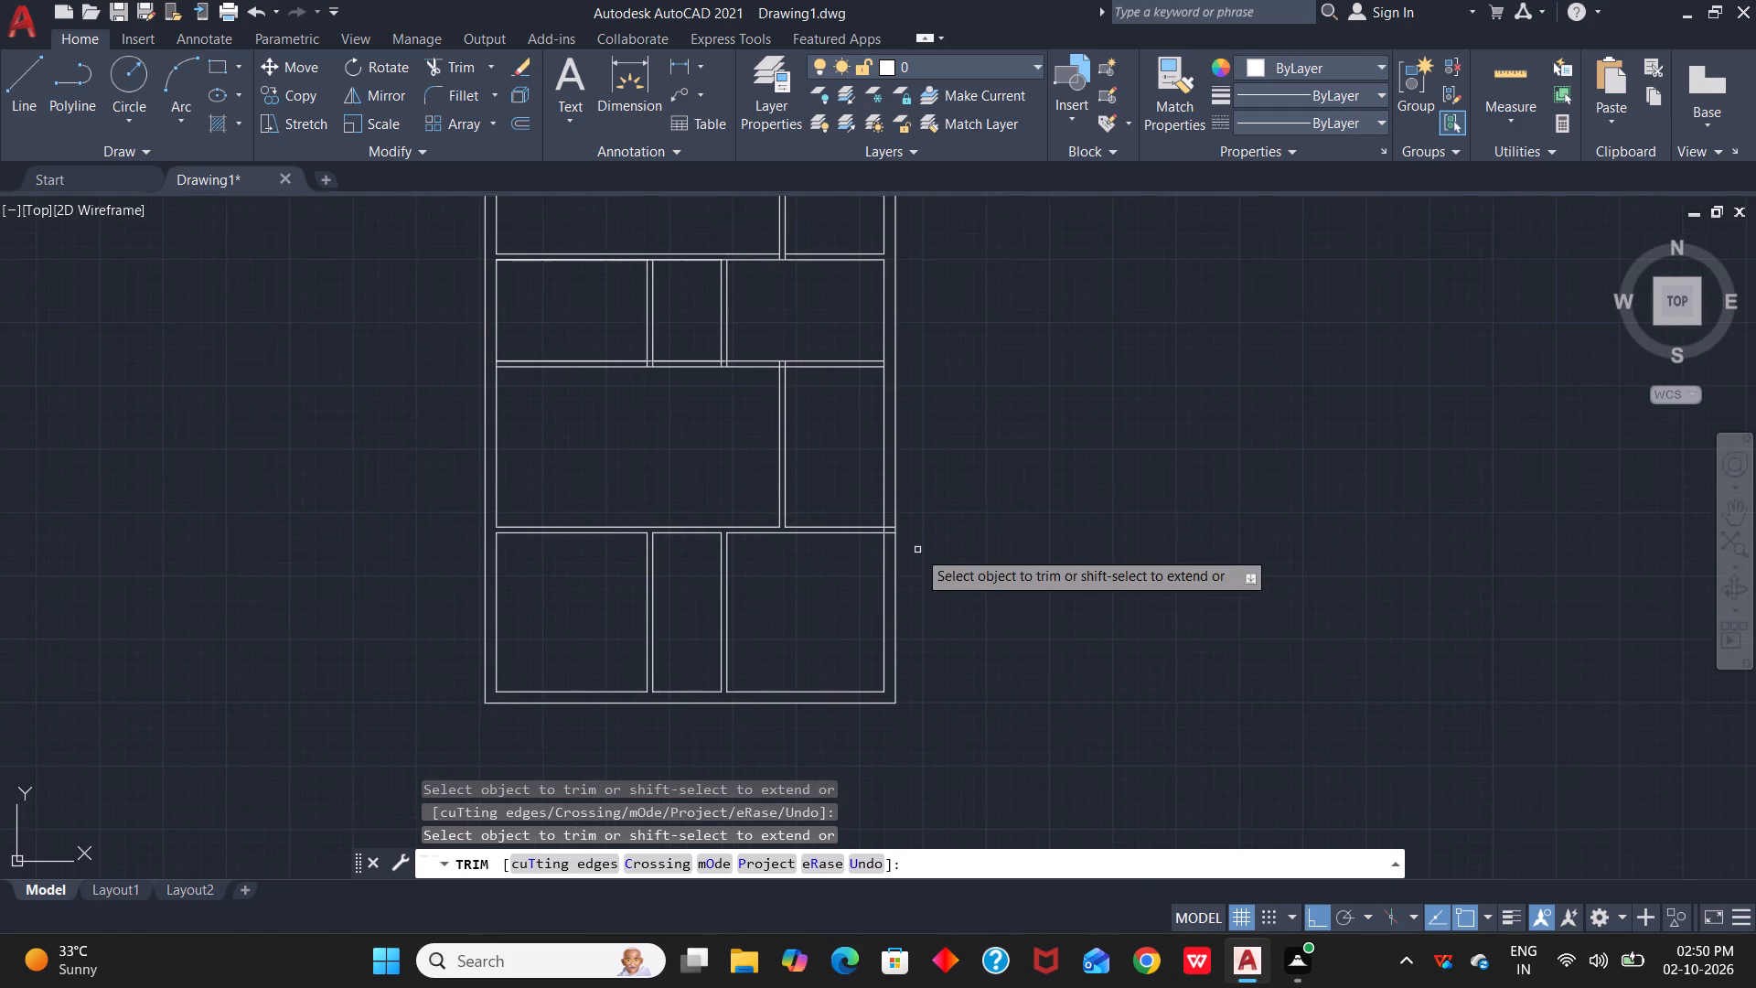
scroll(917, 550, "up", 4)
left_click_drag(658, 436, 683, 435)
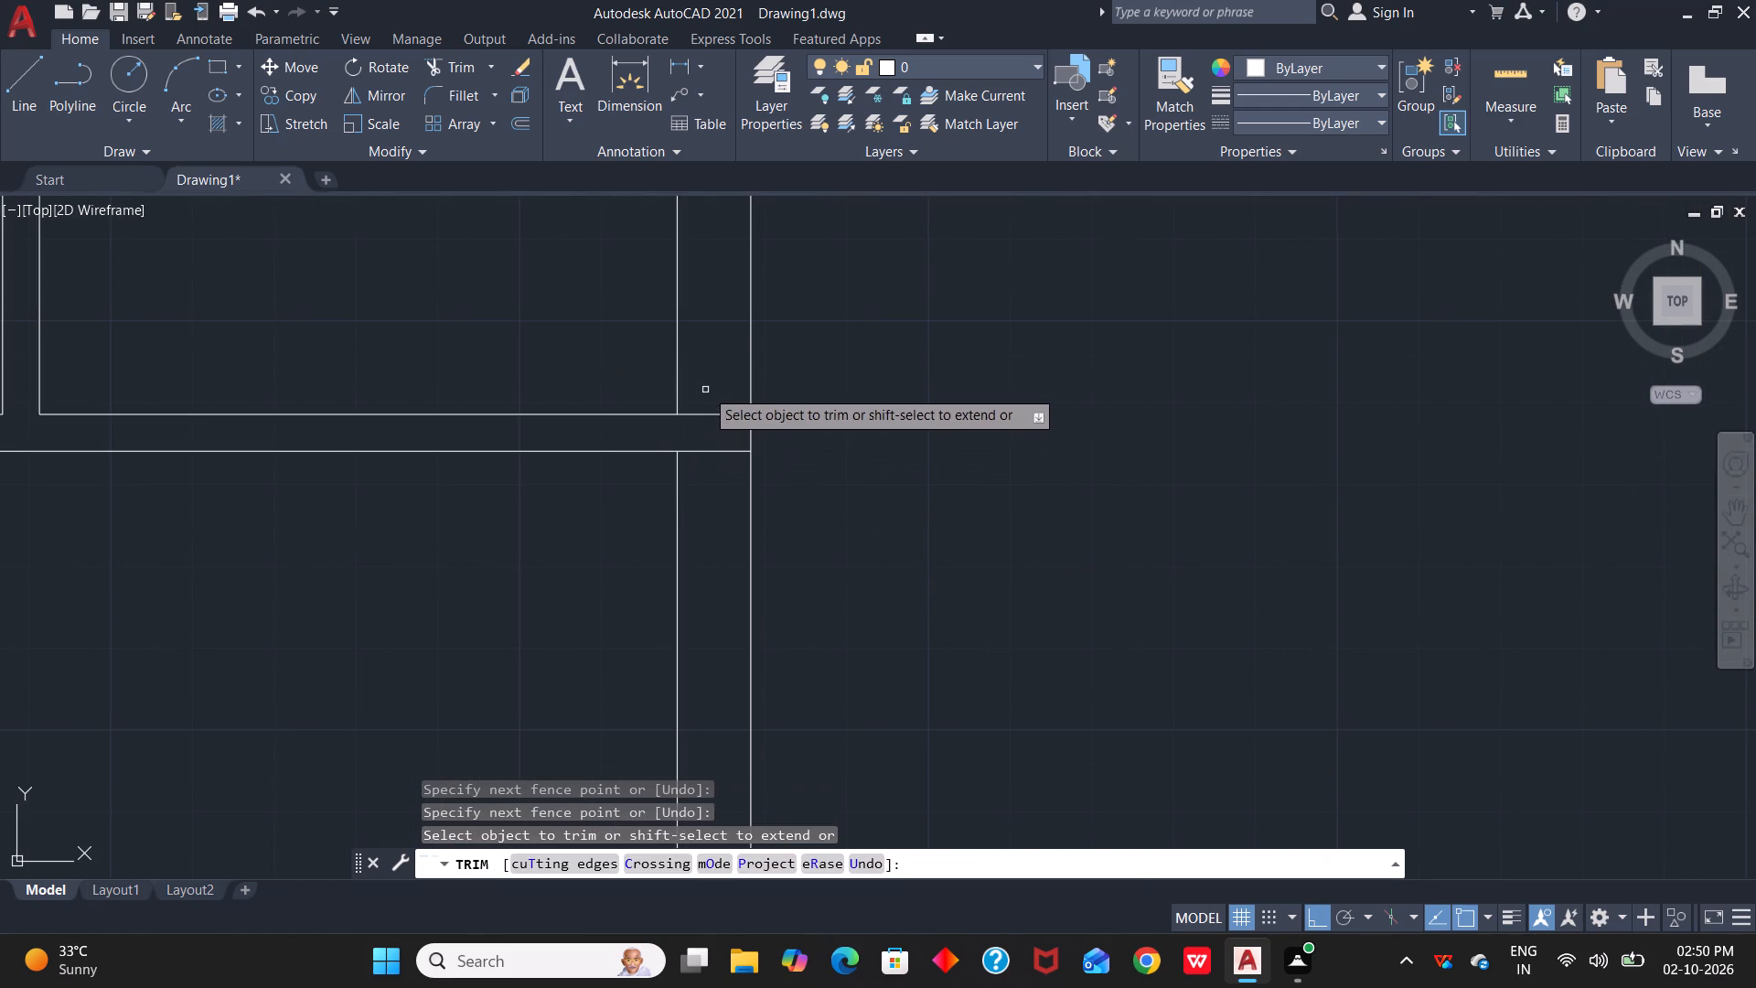
left_click_drag(705, 389, 703, 491)
Trim all the vertical stubs inside the horizontal partition directly below the middle row of three rooms.
scroll(696, 476, "down", 2)
middle_click_drag(550, 521, 902, 549)
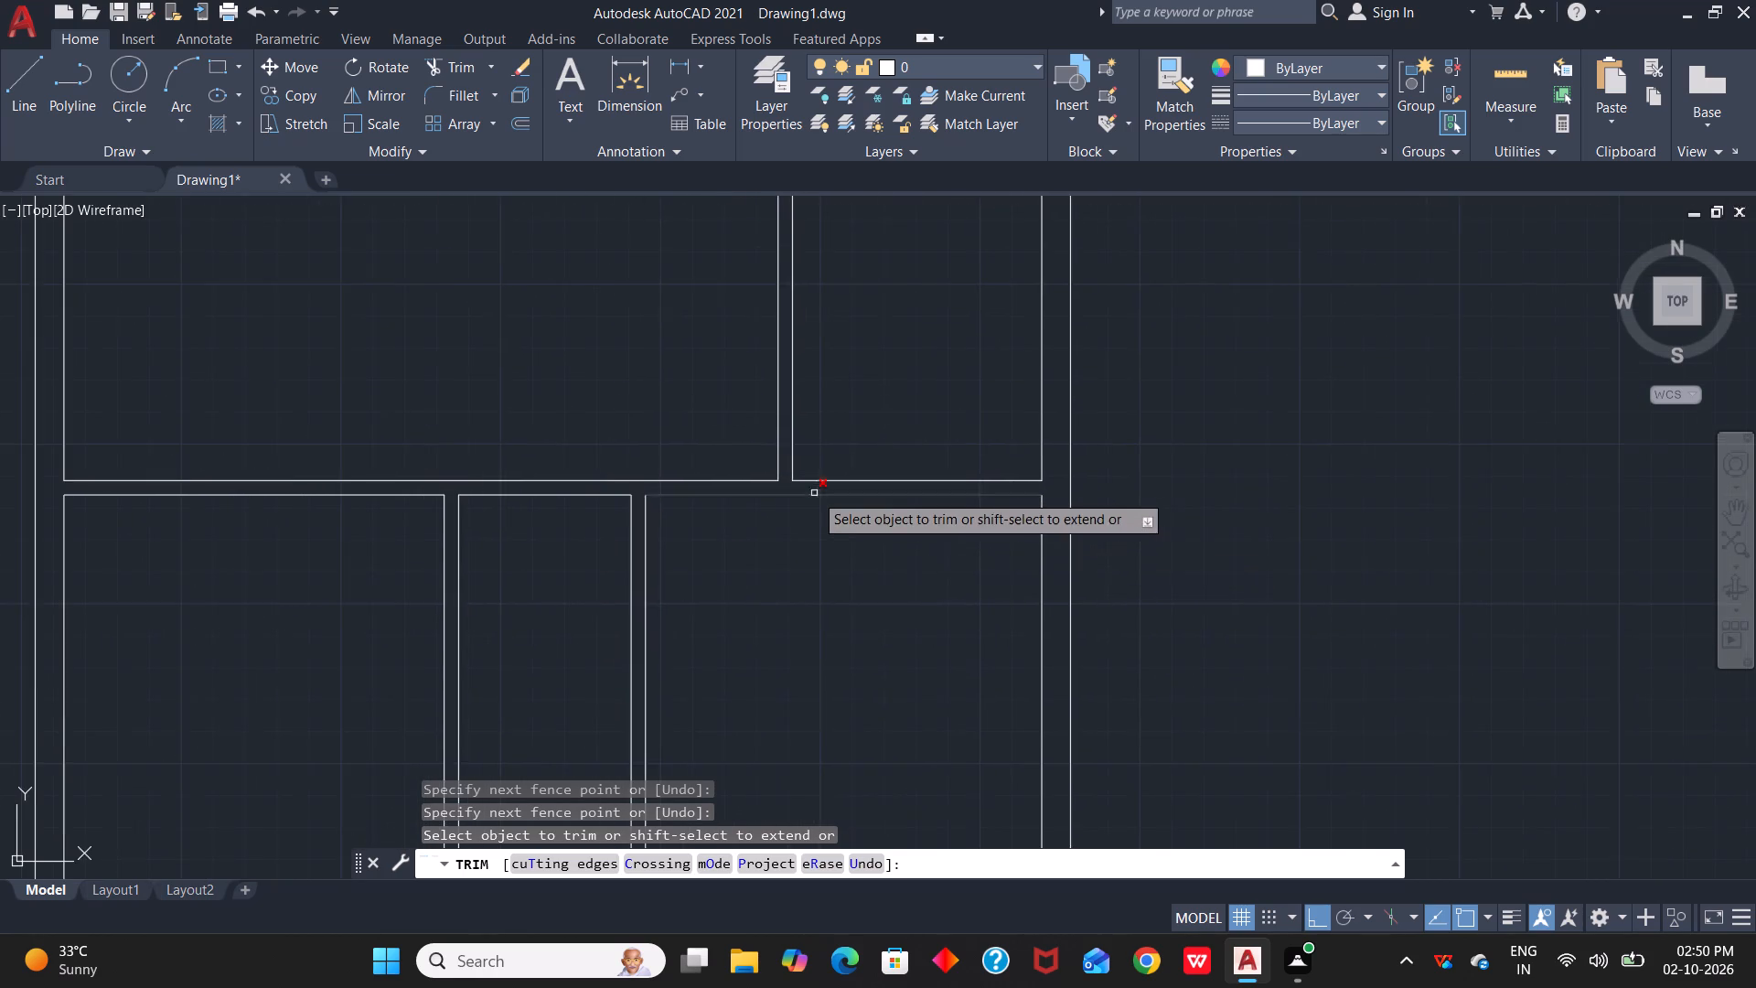
scroll(814, 493, "down", 2)
middle_click_drag(843, 430, 1001, 640)
scroll(866, 574, "up", 3)
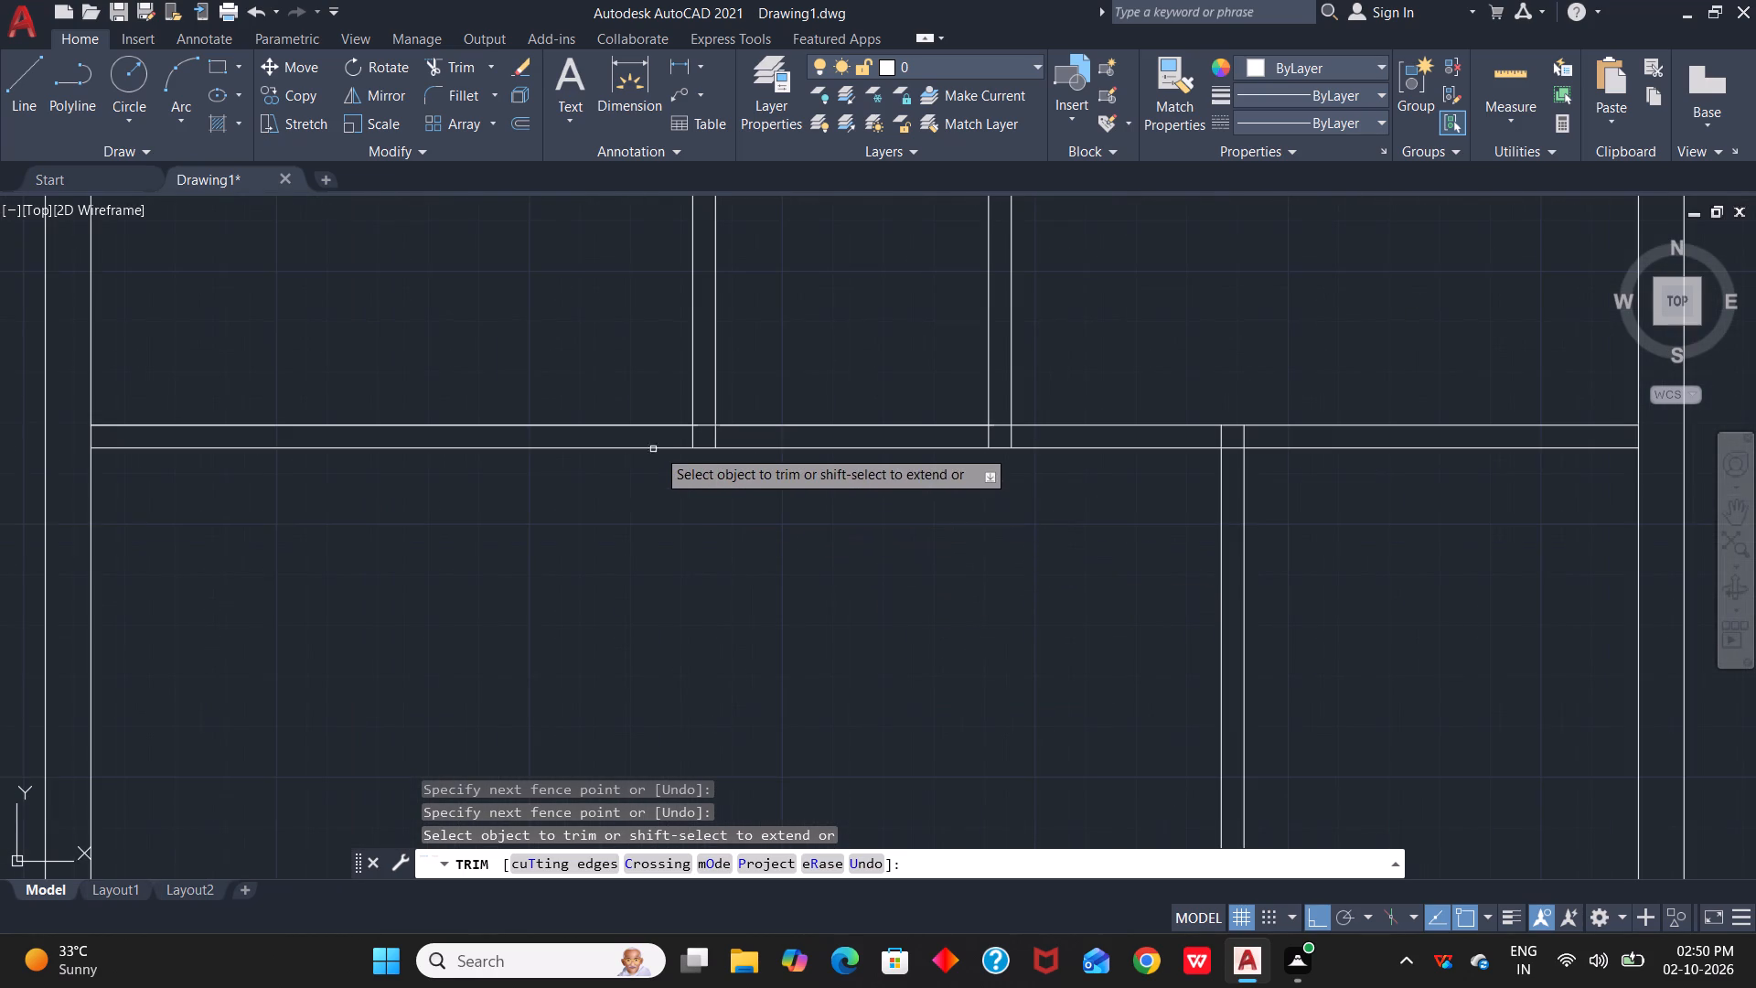
left_click(676, 438)
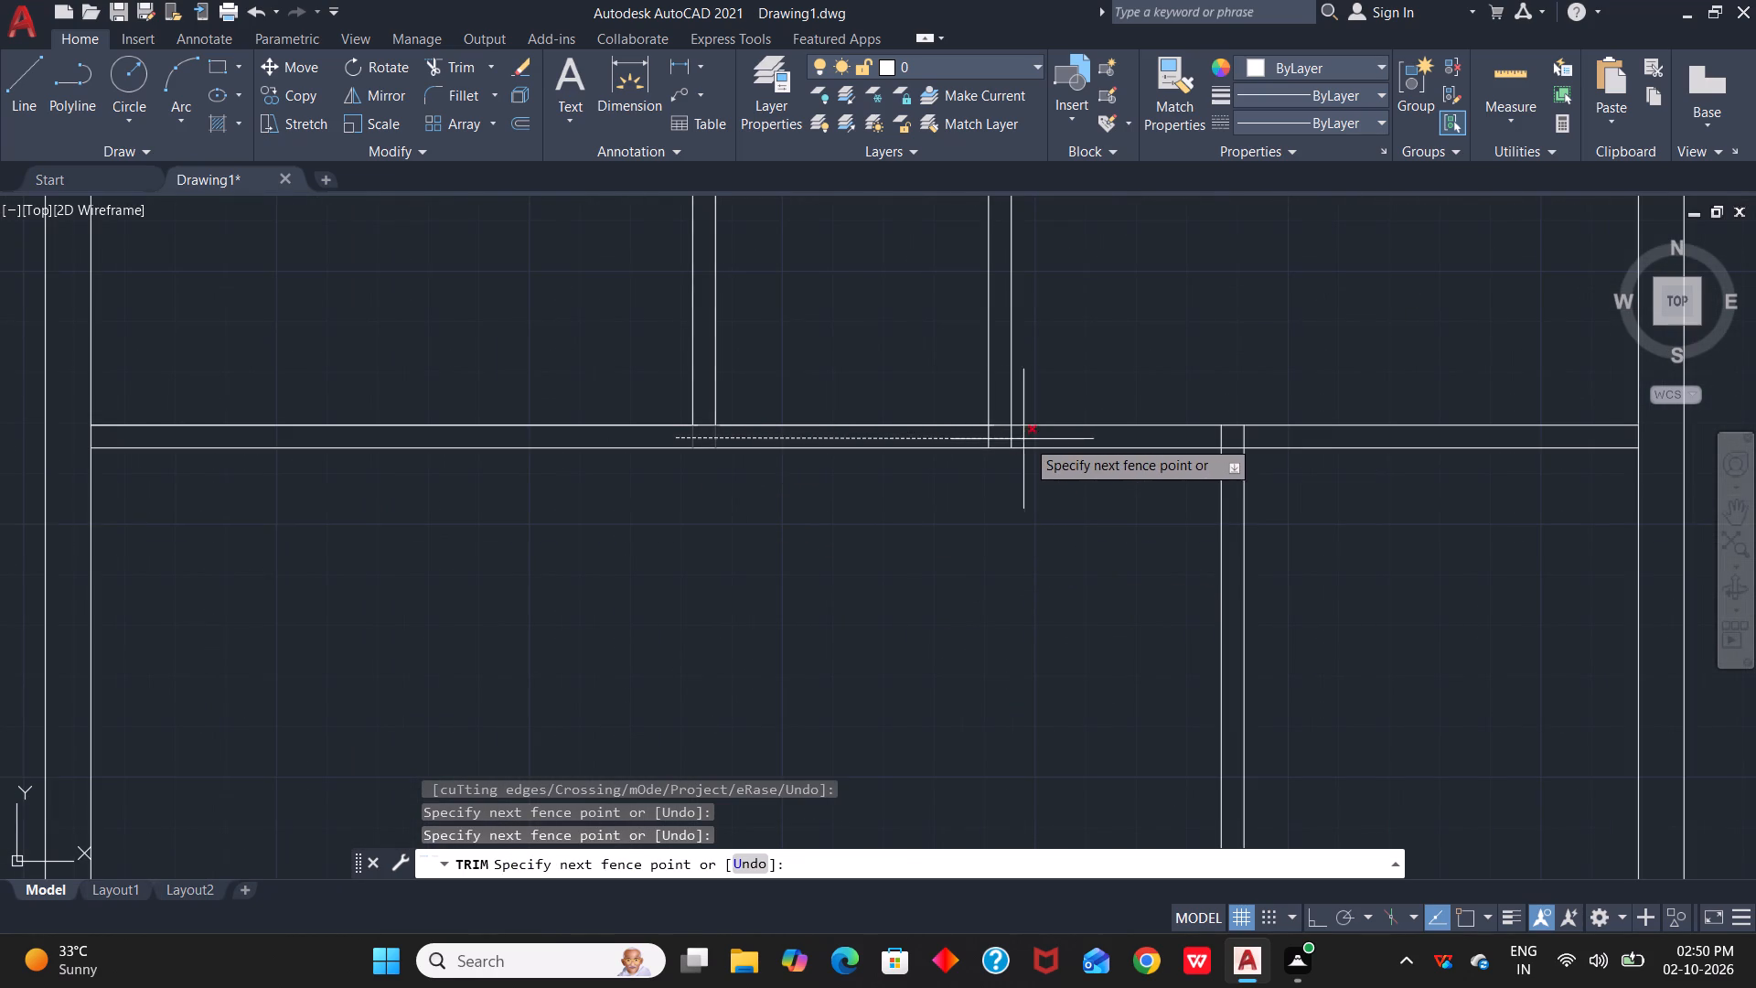
left_click(1268, 437)
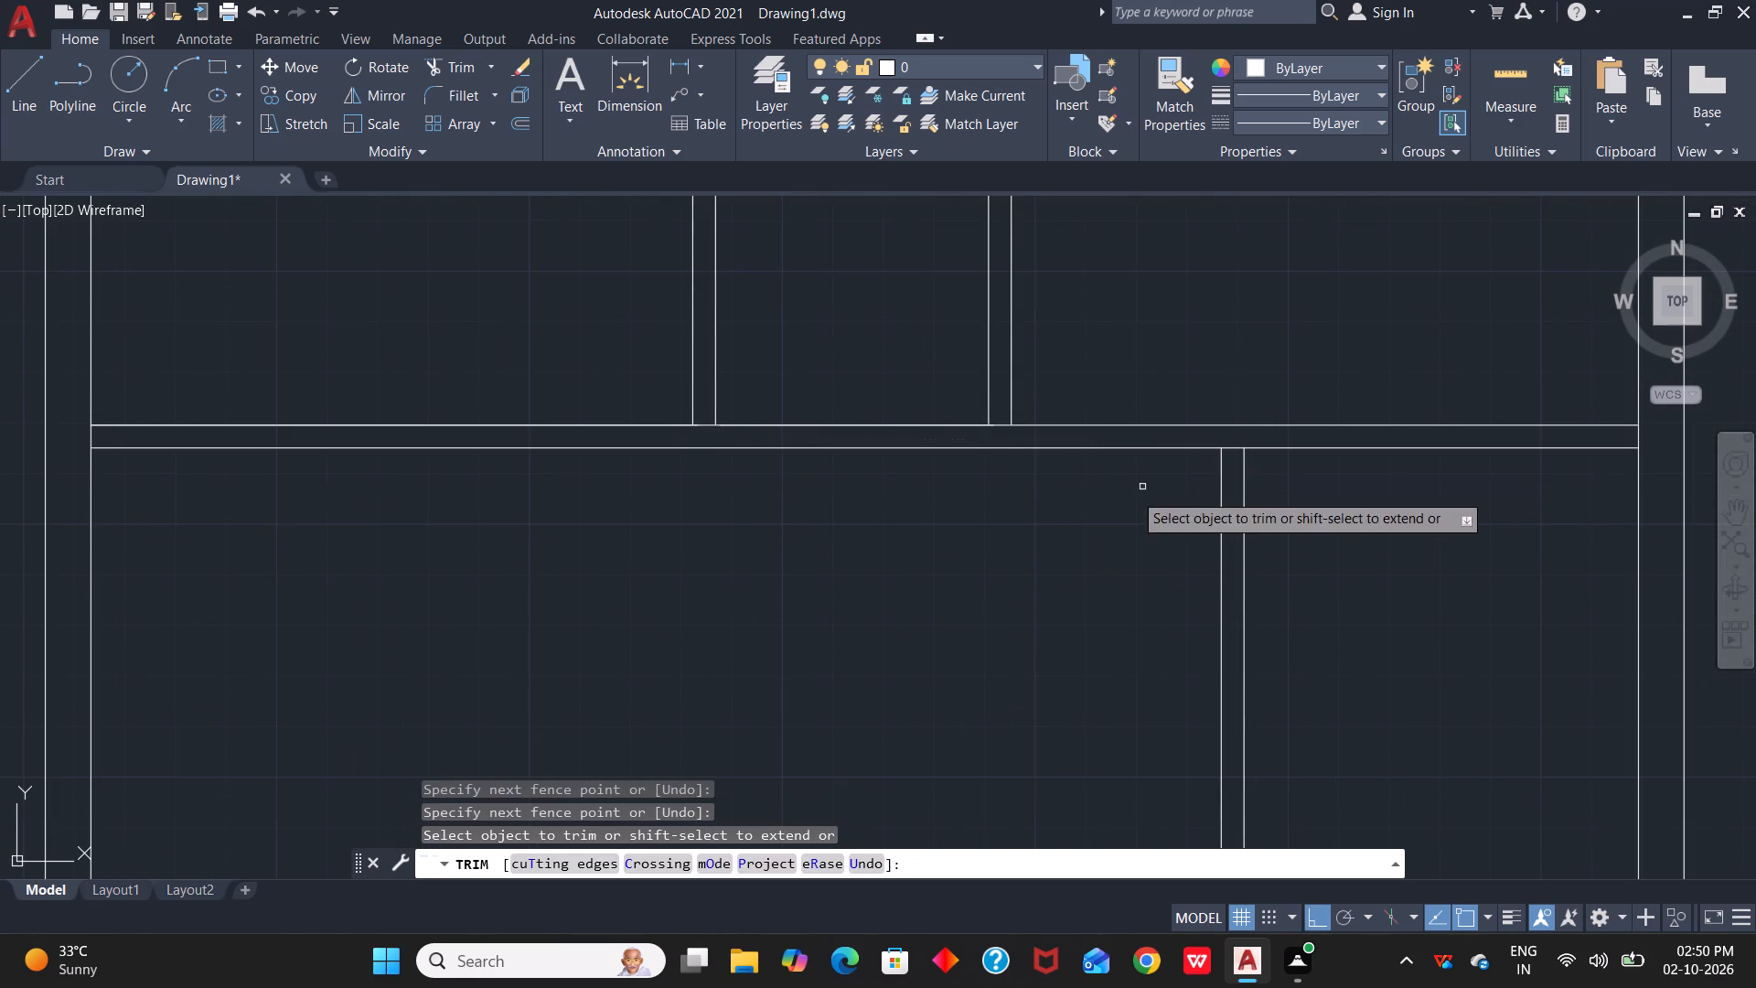
Trim the horizontal line across the top end of the vertical partition beside the lower large room to open its junction.
scroll(1066, 544, "down", 3)
middle_click_drag(1162, 568, 1087, 574)
scroll(1055, 548, "up", 4)
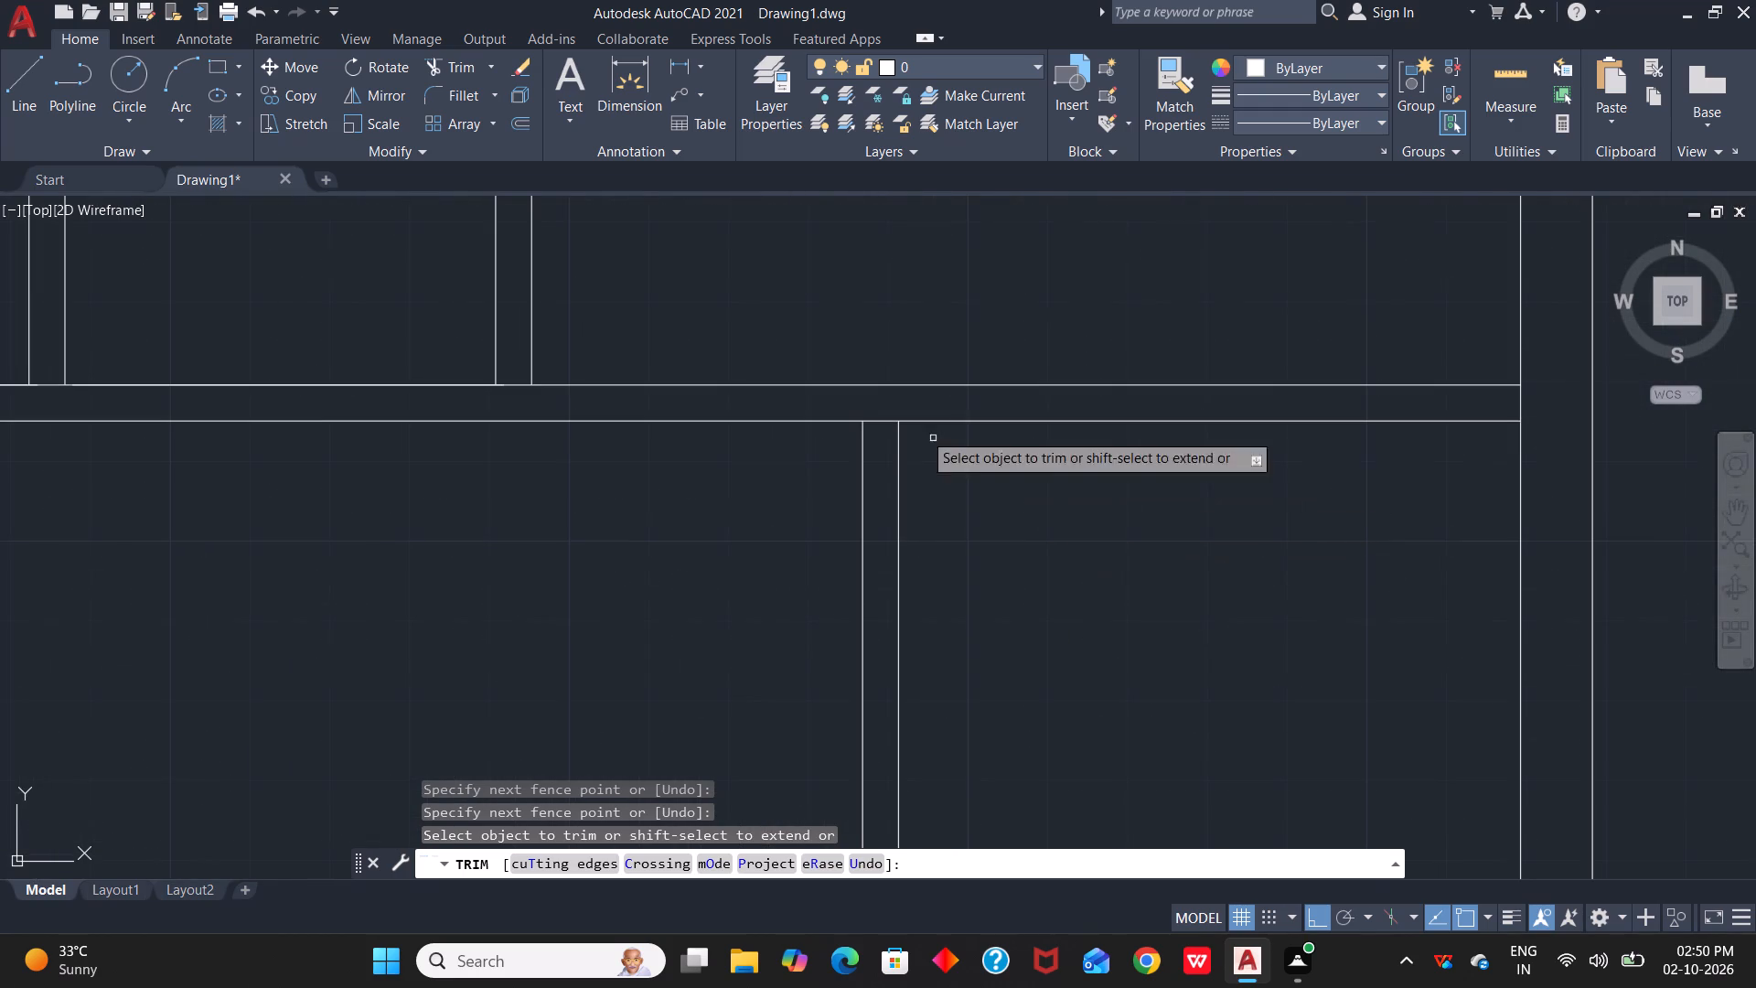
left_click(879, 406)
scroll(874, 532, "down", 2)
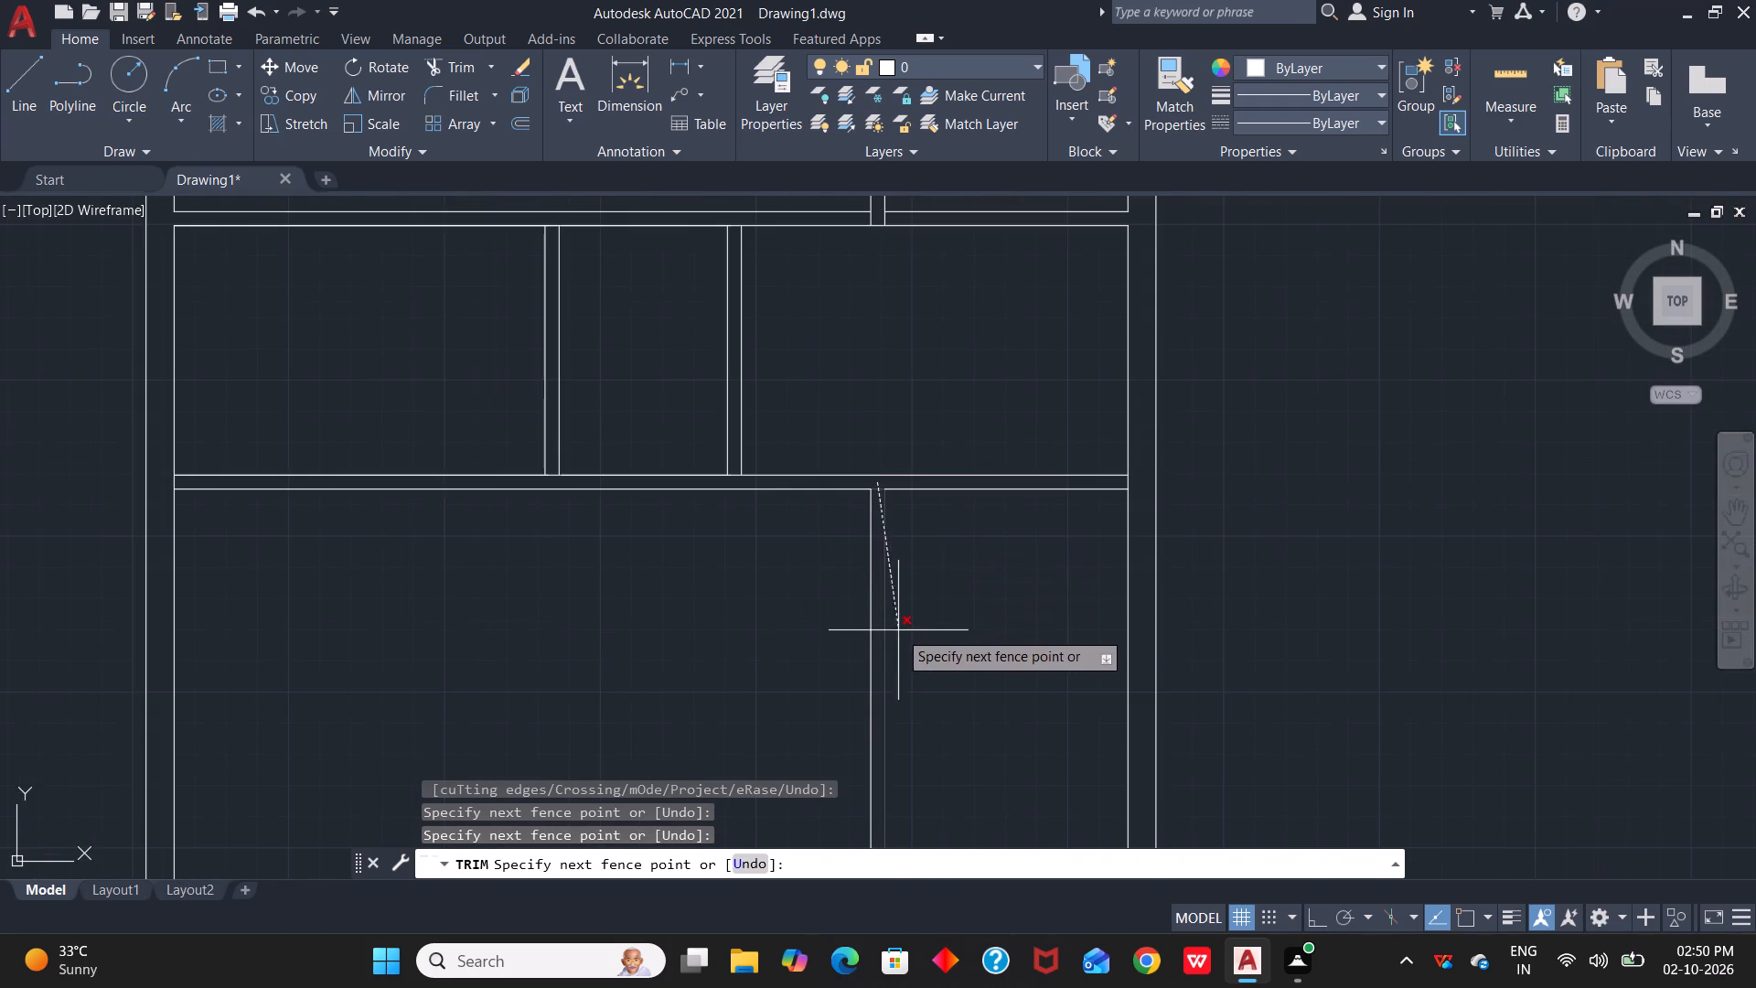
middle_click_drag(883, 725, 900, 309)
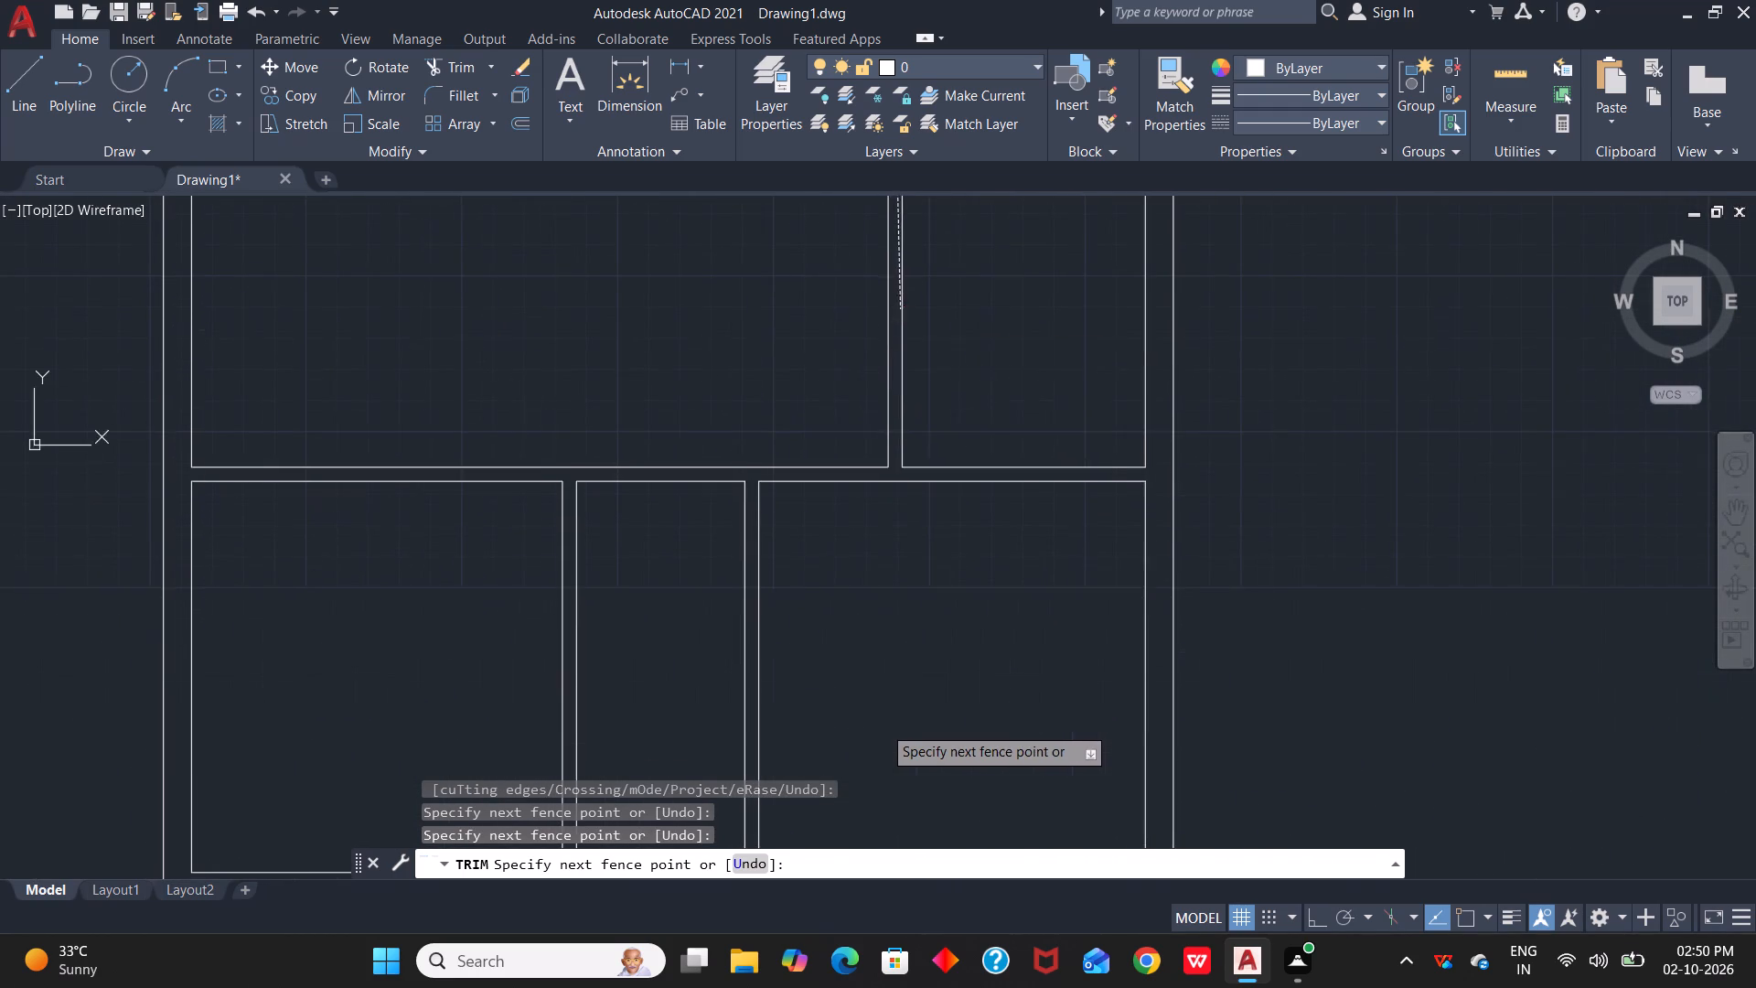
left_click(896, 473)
Open both end junctions of the left vertical partition in the middle row of rooms, trimming the crossing lines and leftover stubs.
scroll(1002, 376, "down", 1)
middle_click_drag(1001, 405, 1009, 560)
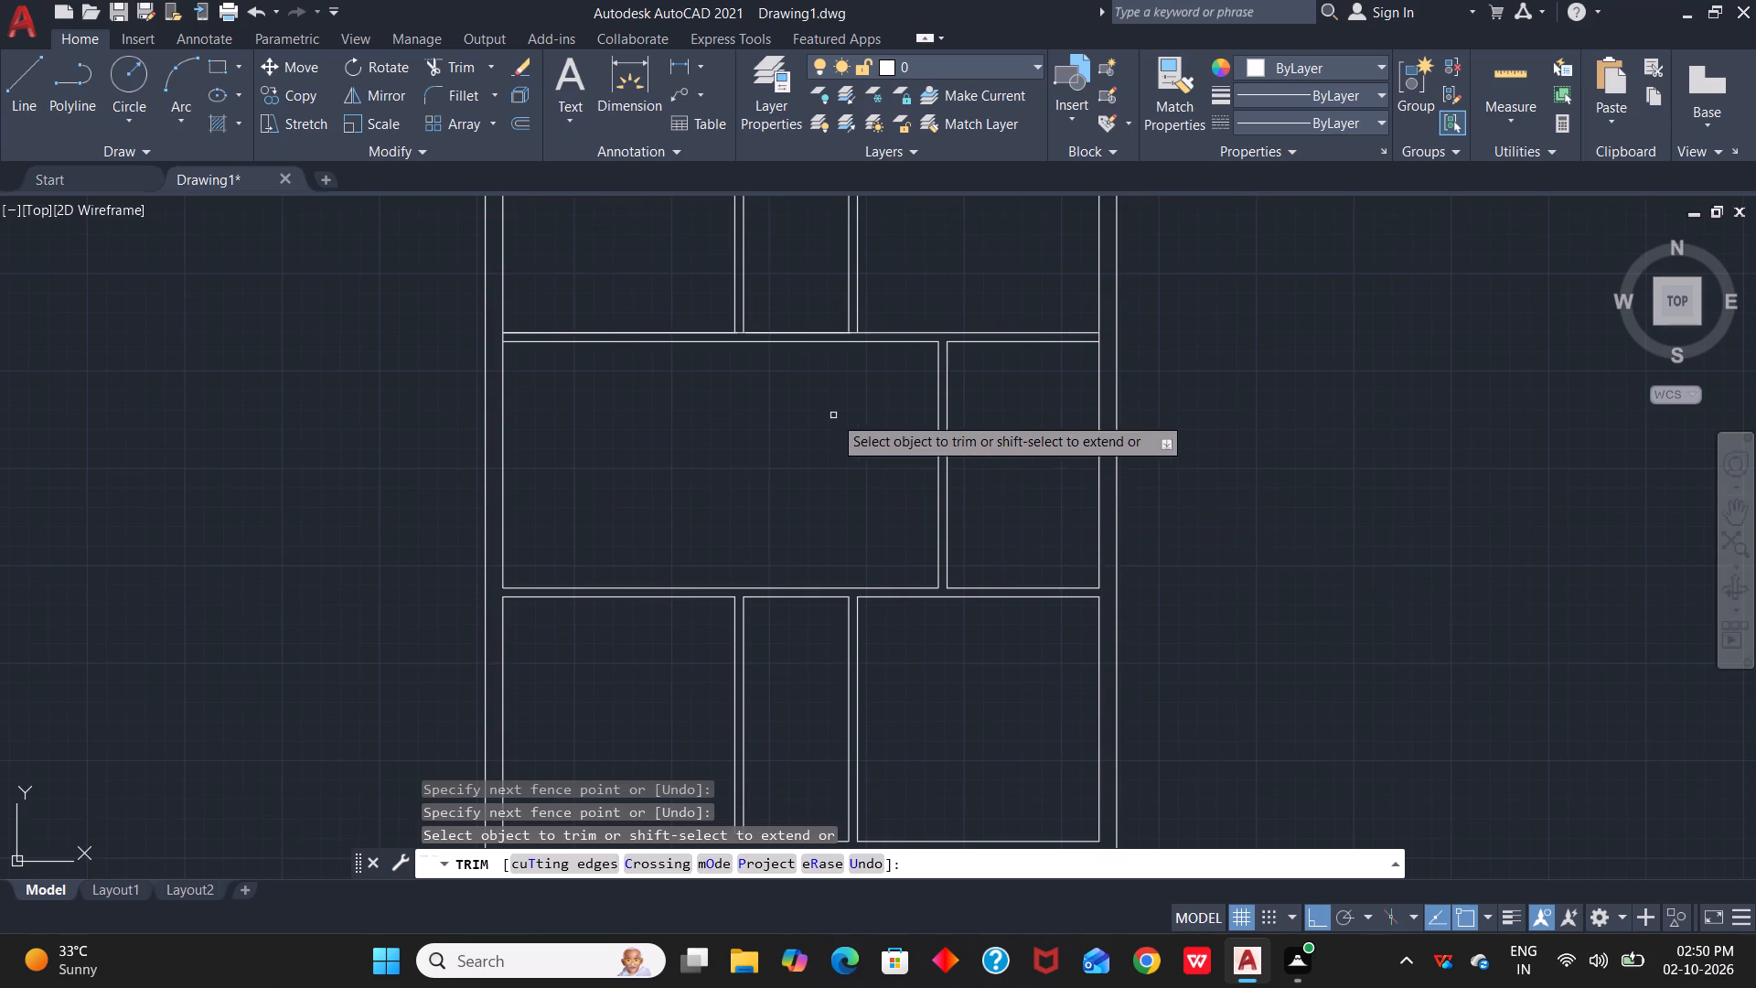
scroll(830, 387, "down", 1)
middle_click_drag(788, 426, 941, 652)
scroll(942, 532, "up", 2)
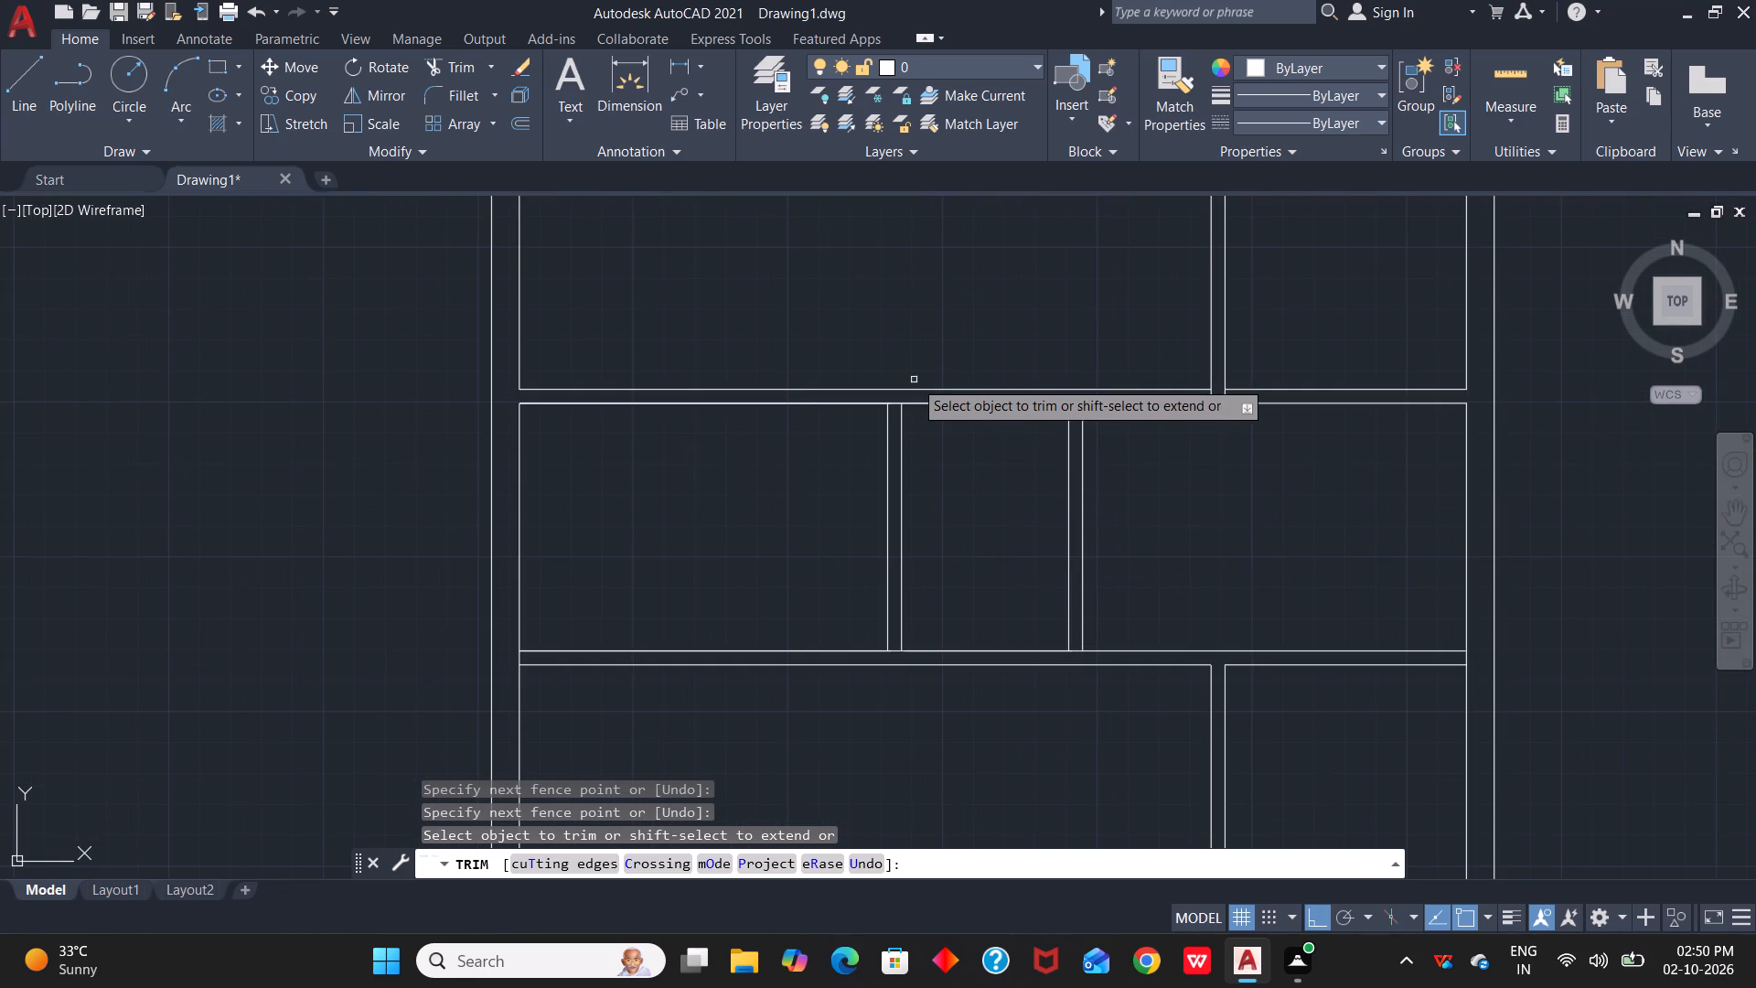
scroll(894, 395, "up", 3)
left_click(894, 395)
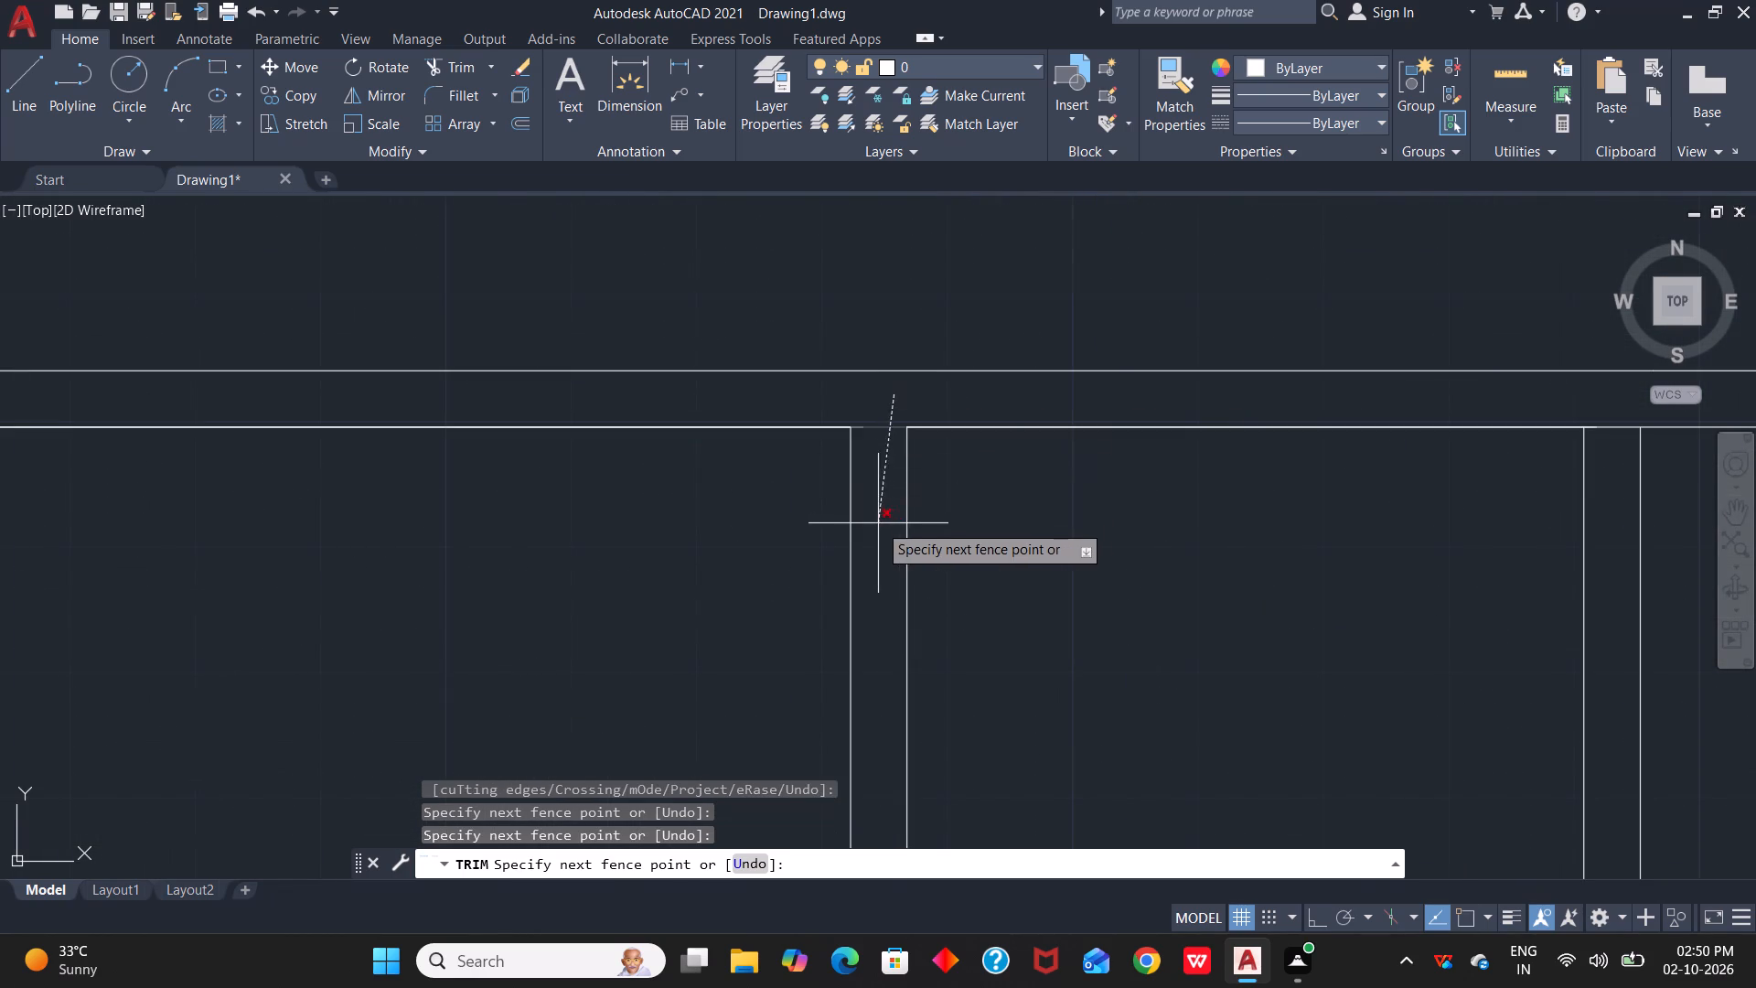
scroll(878, 523, "down", 2)
middle_click_drag(878, 523, 930, 204)
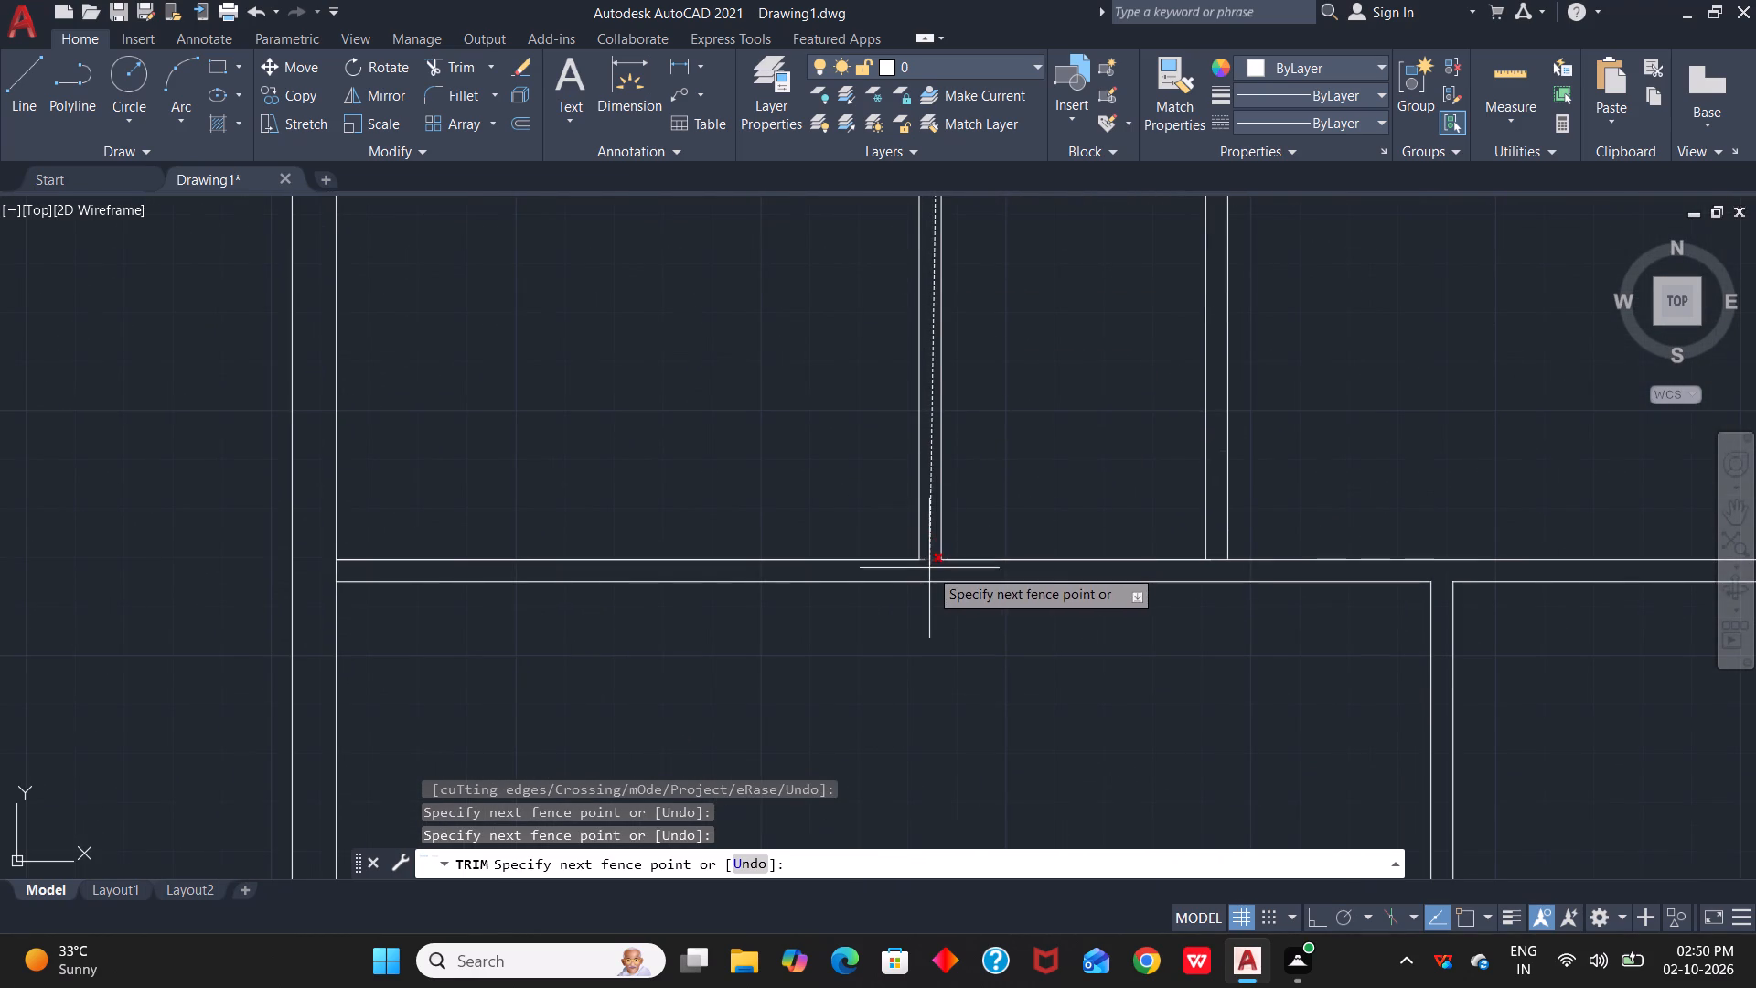
left_click(929, 568)
scroll(905, 556, "up", 3)
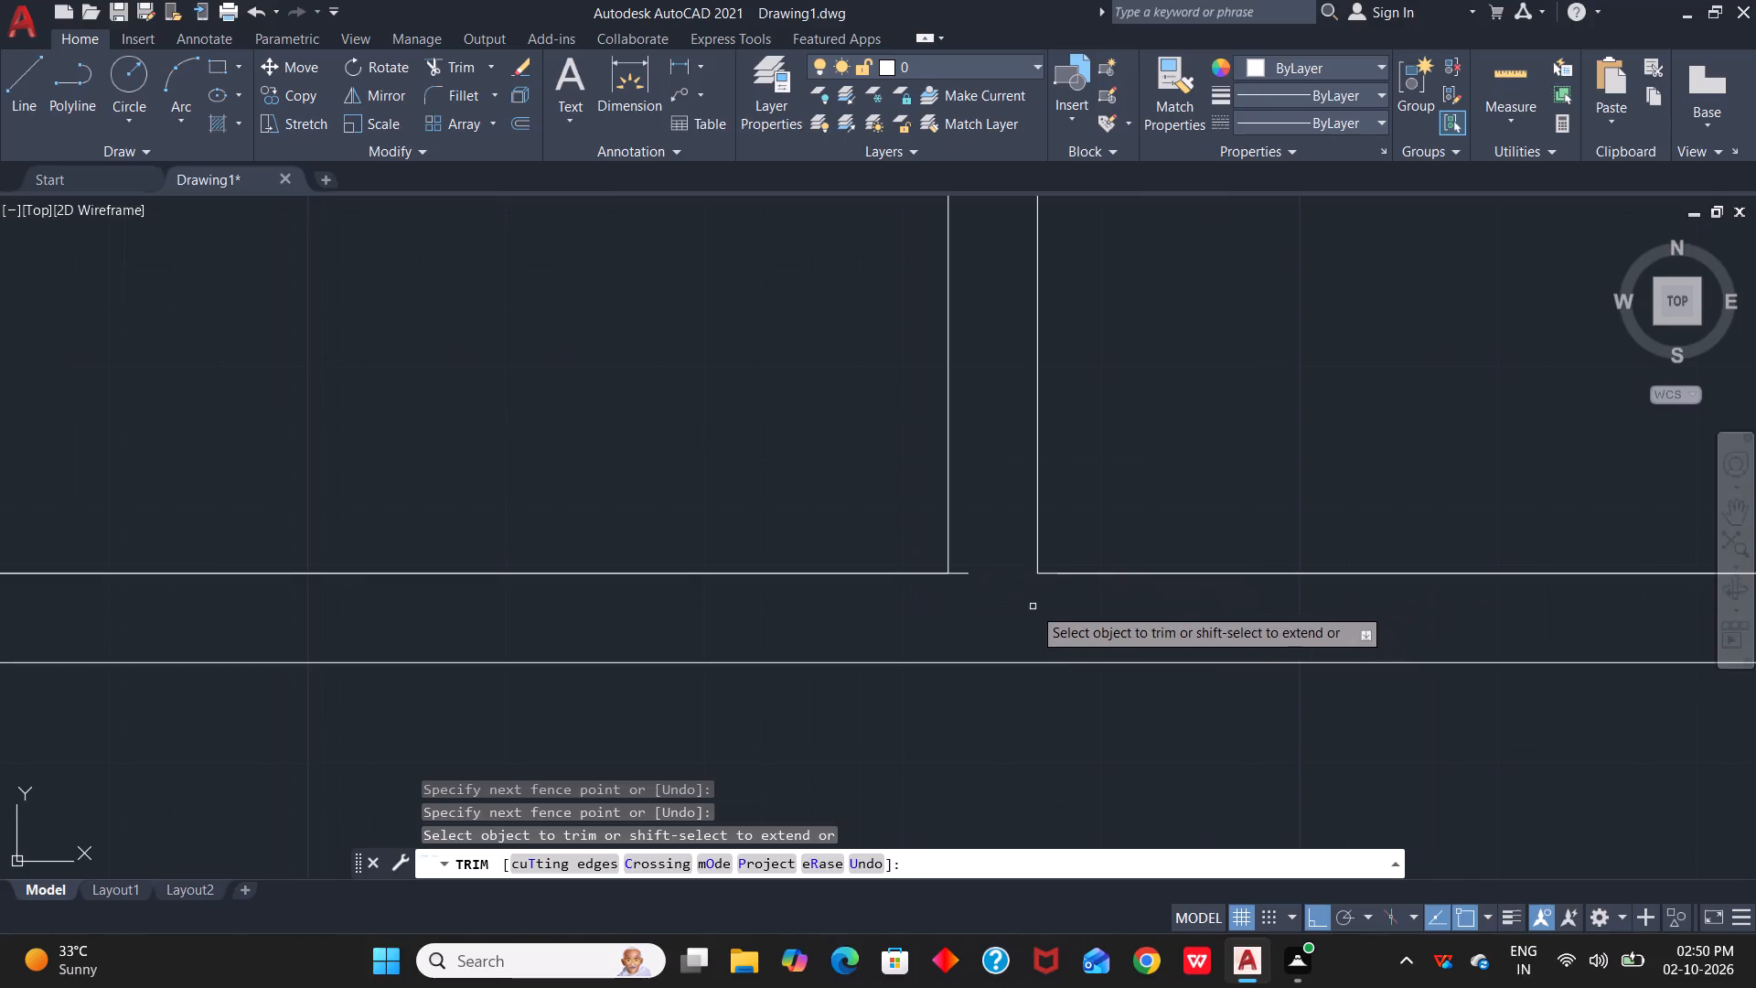
left_click(963, 575)
scroll(1121, 602, "down", 3)
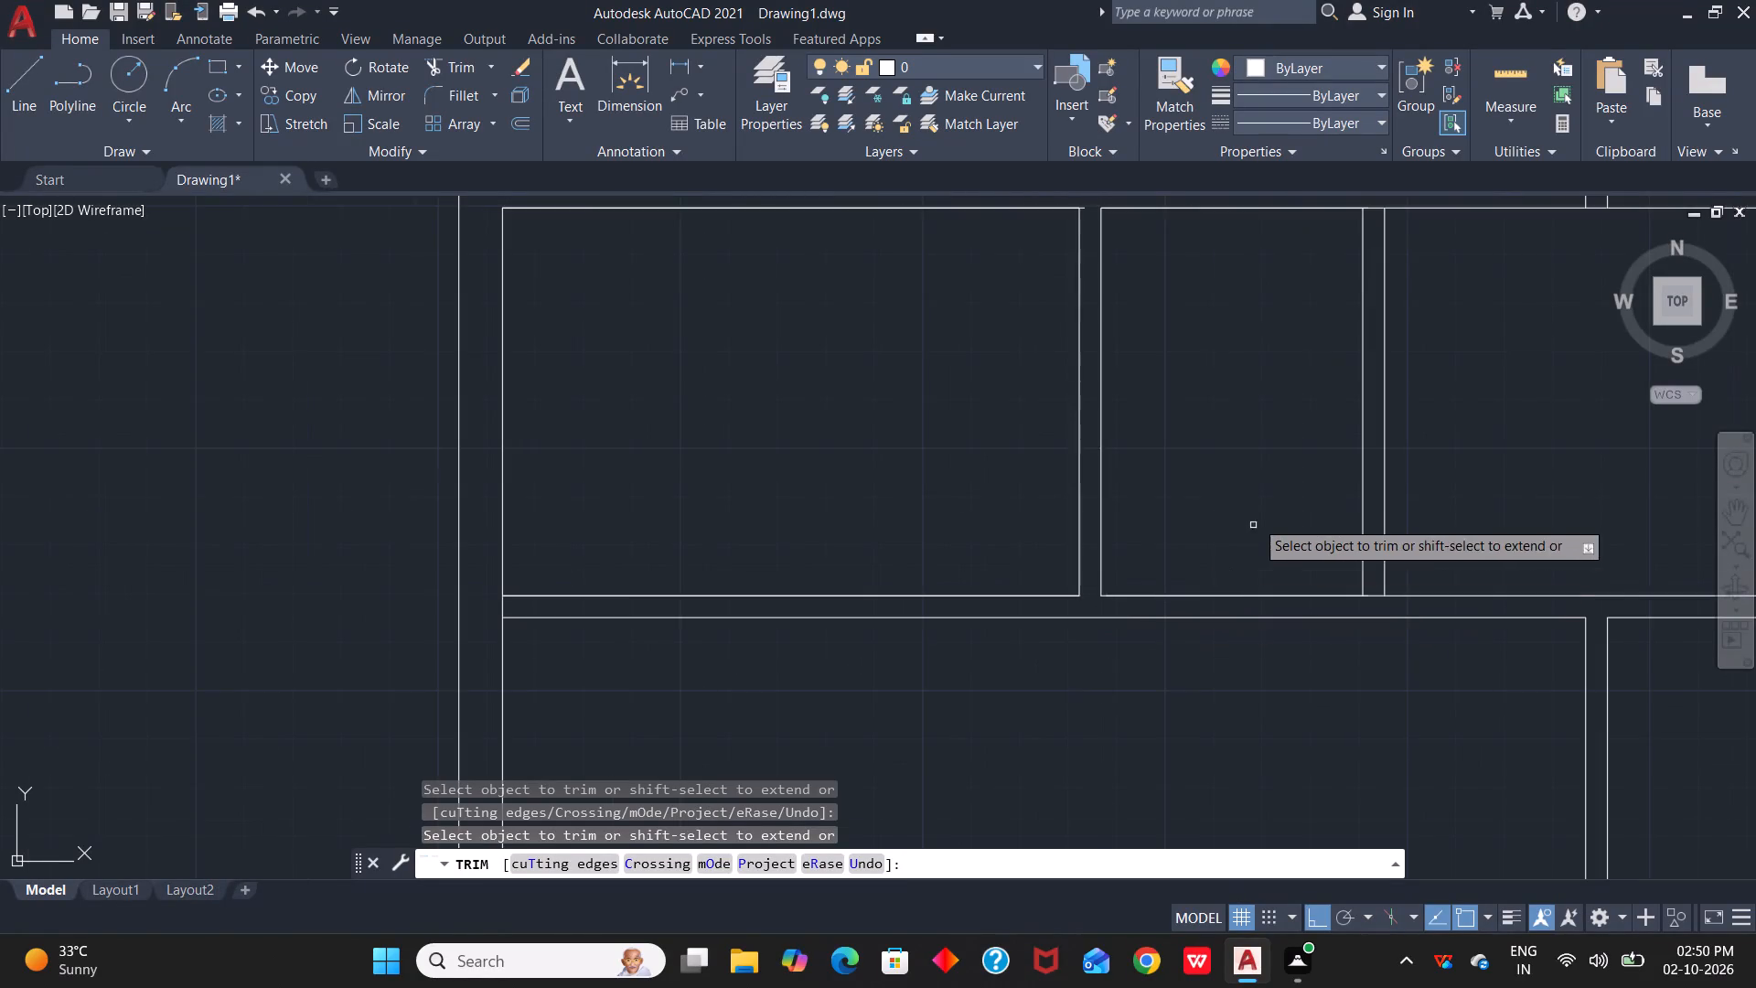
middle_click_drag(1245, 496, 1185, 542)
scroll(1024, 254, "up", 2)
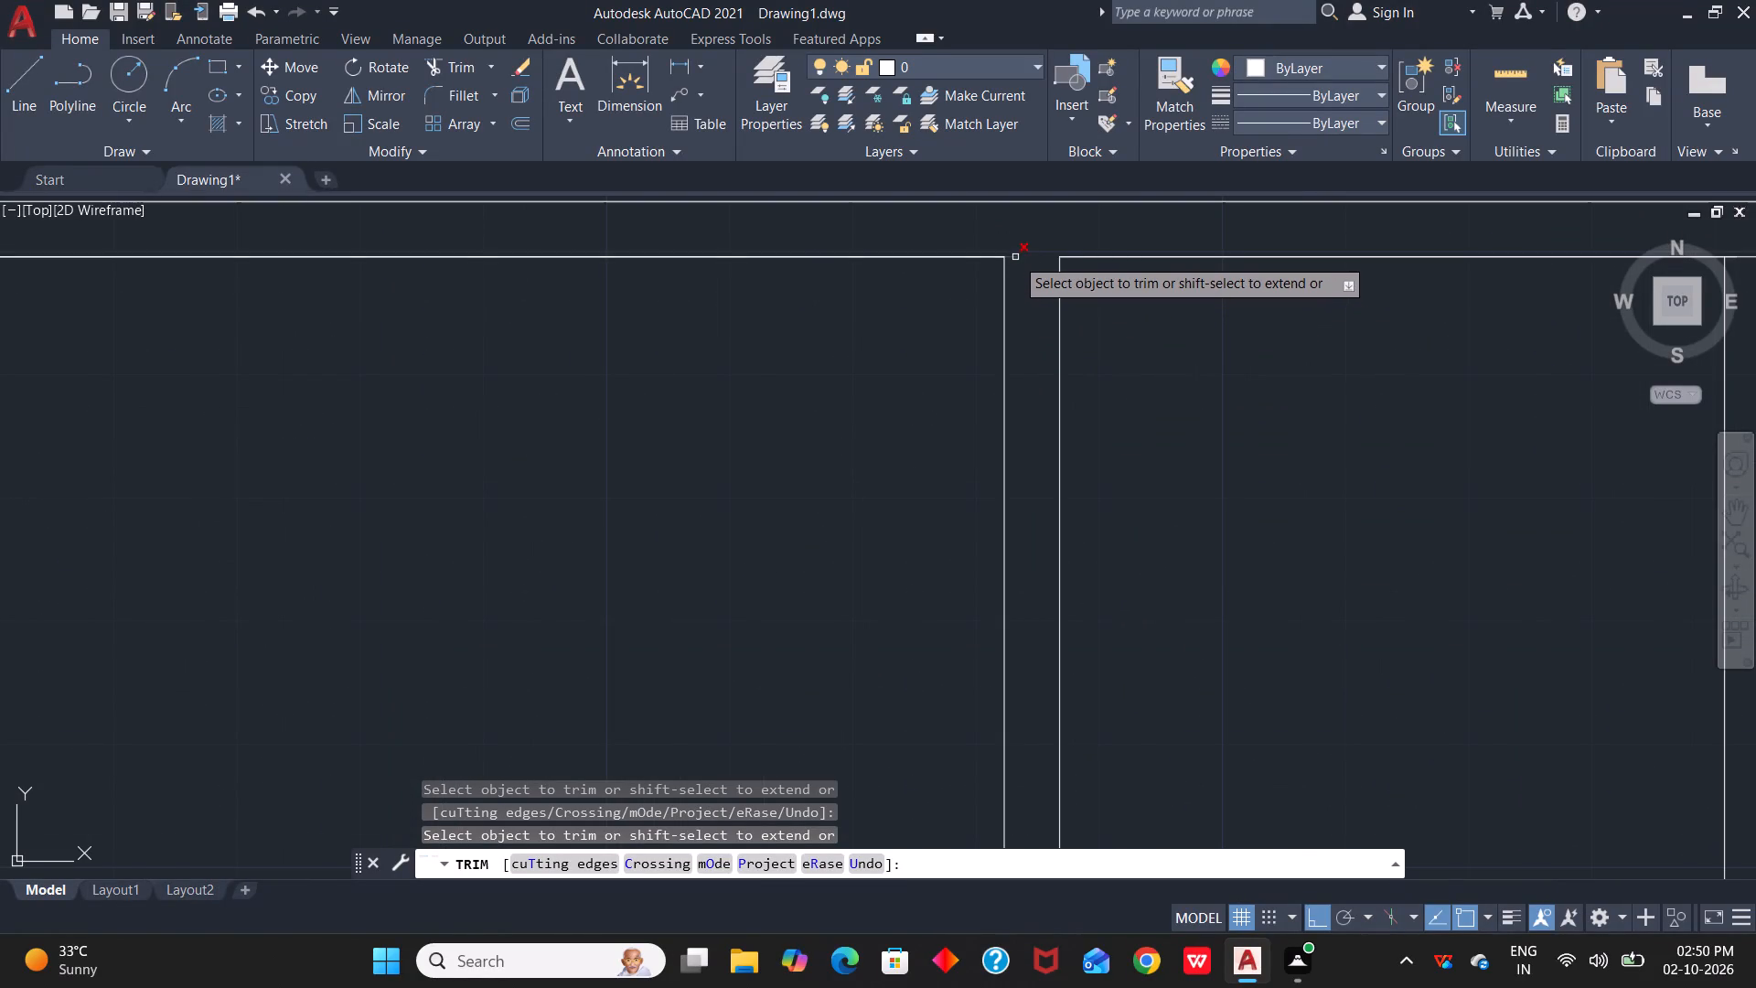
left_click(1015, 257)
Trim the horizontal lines and leftover stubs across both ends of the middle row's right vertical partition to open its junctions.
scroll(1177, 377, "down", 3)
middle_click_drag(1226, 419, 943, 441)
scroll(1044, 392, "up", 1)
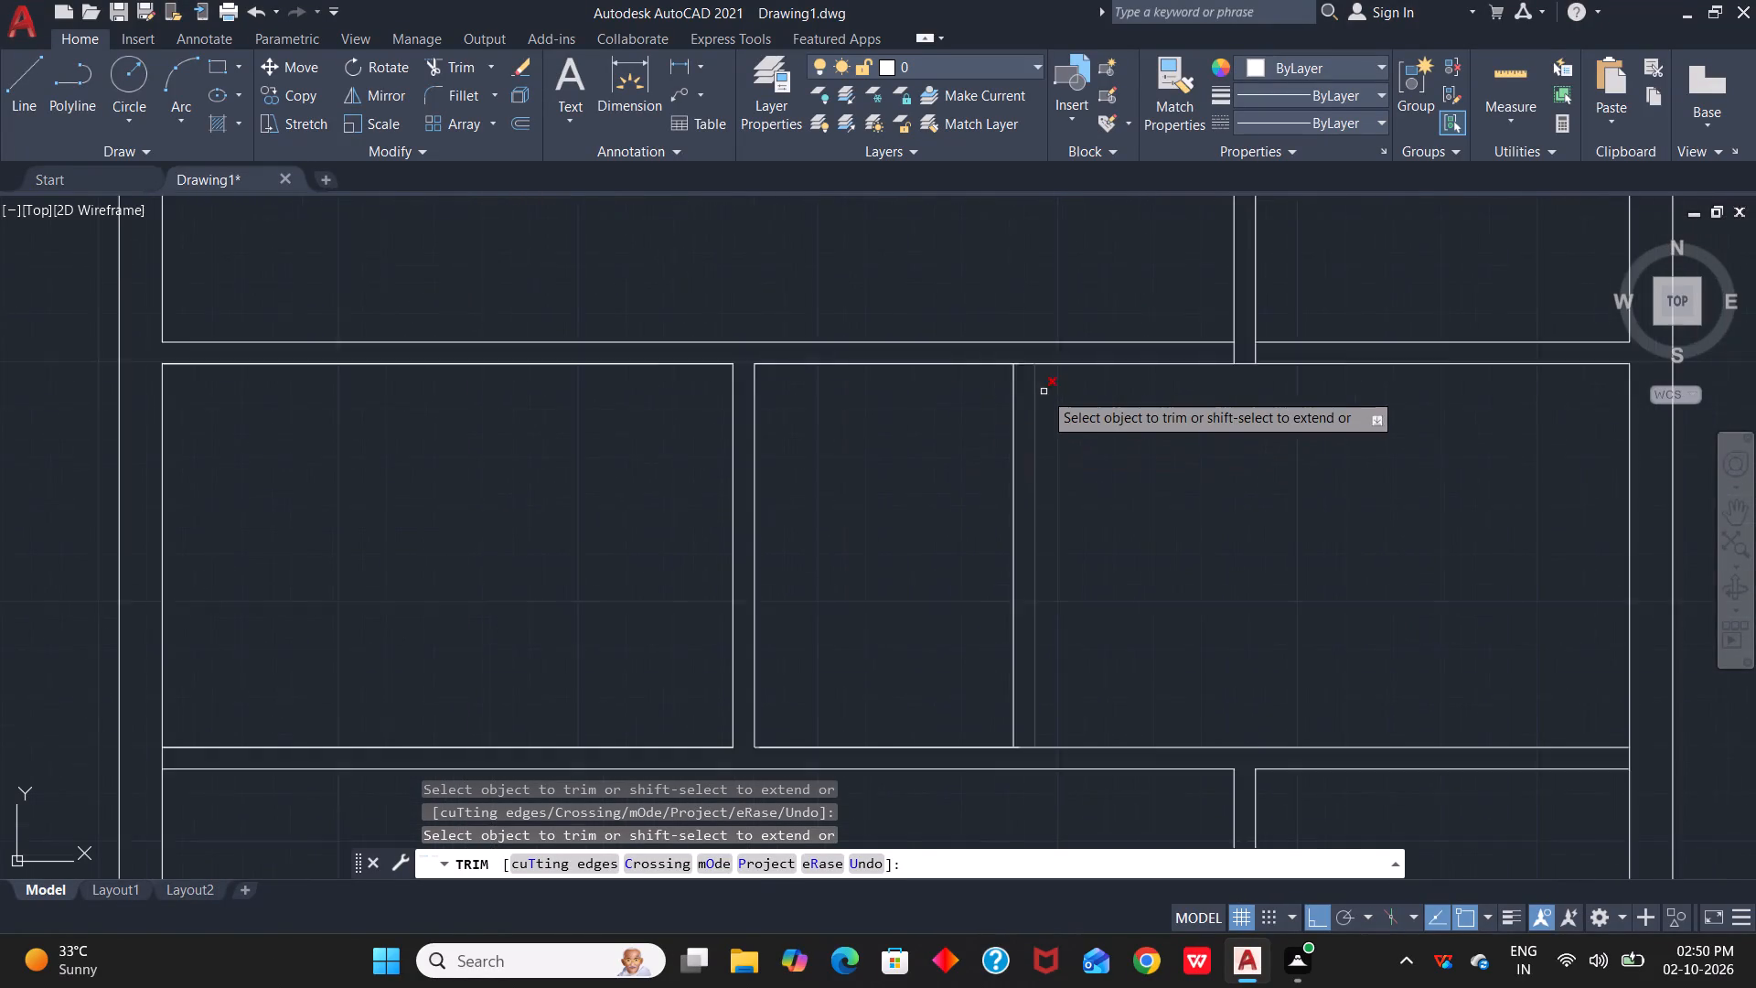
scroll(1044, 392, "up", 2)
left_click(990, 319)
left_click(966, 319)
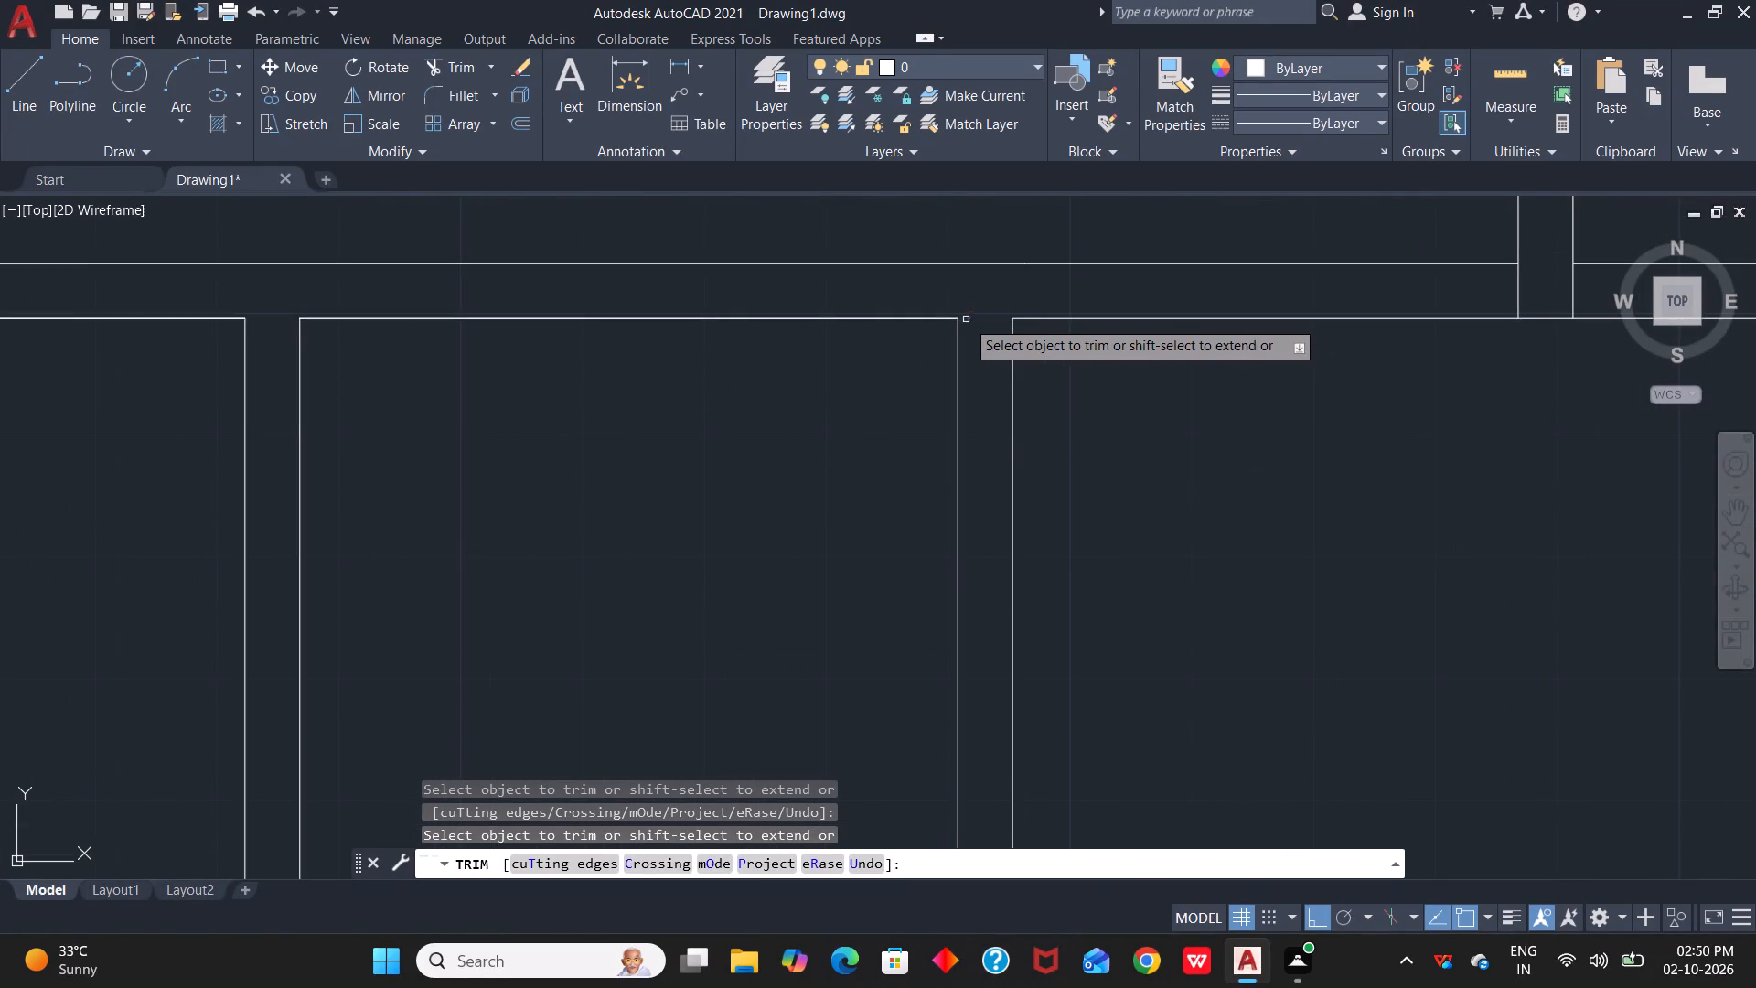
scroll(997, 441, "down", 1)
middle_click_drag(990, 456, 984, 219)
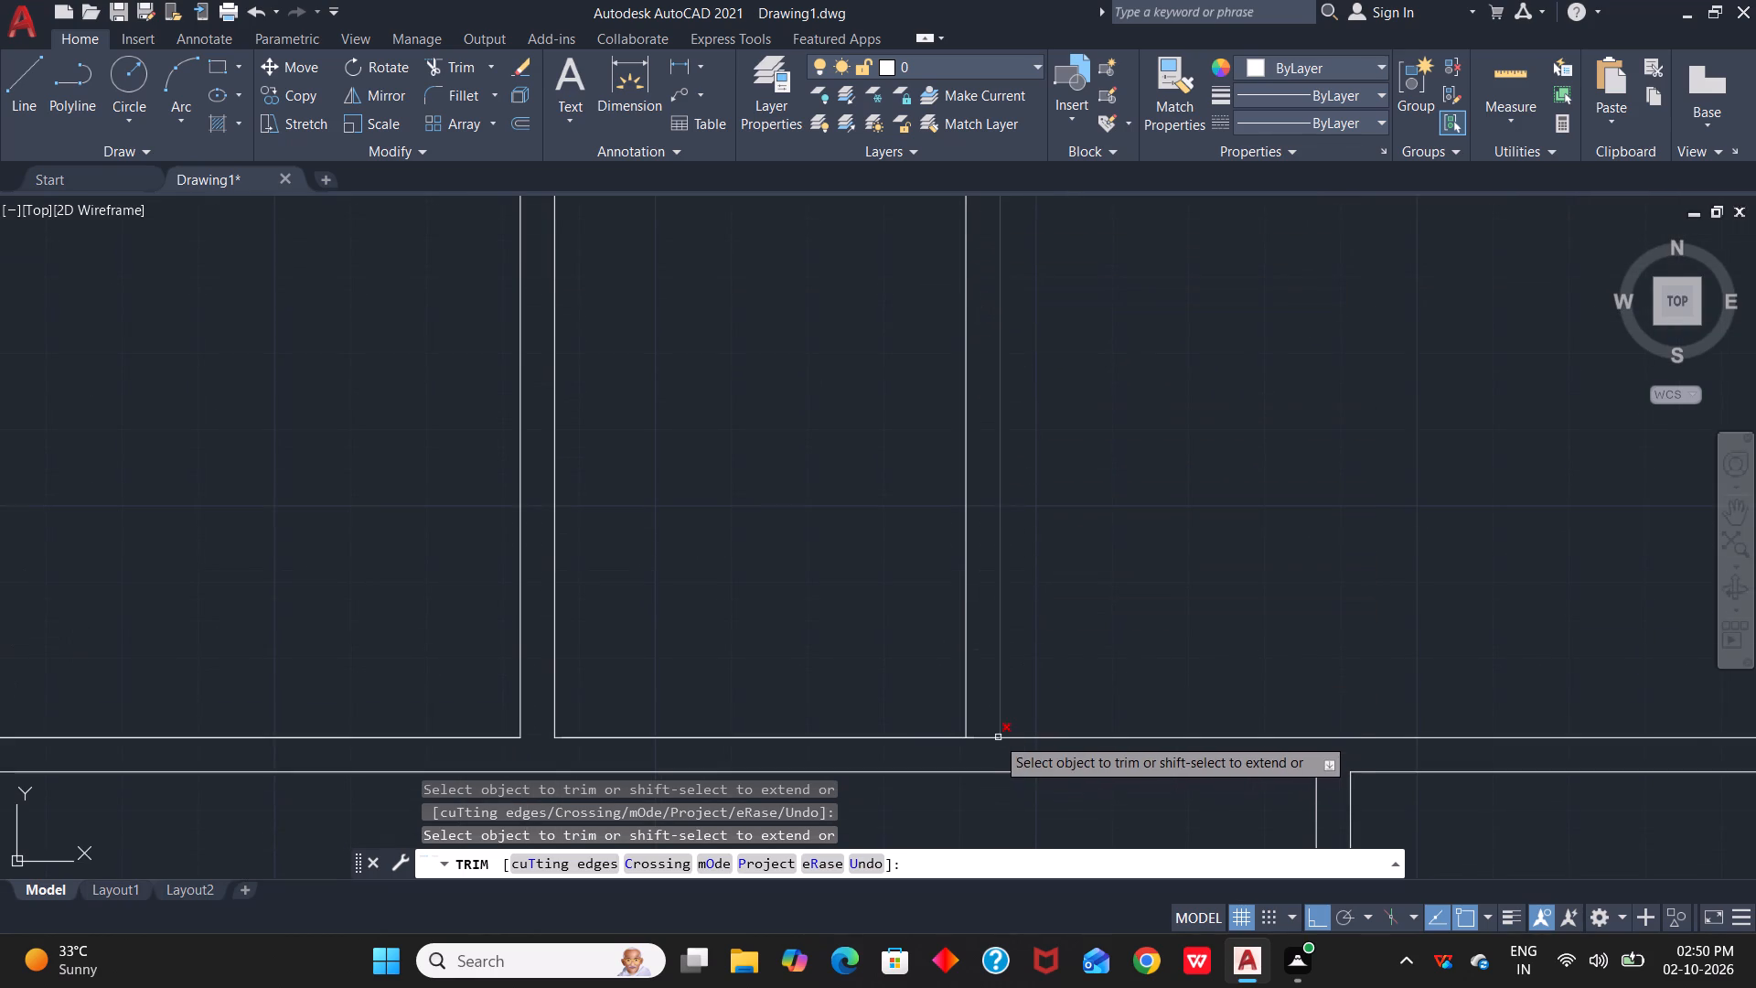
left_click(974, 737)
left_click(973, 739)
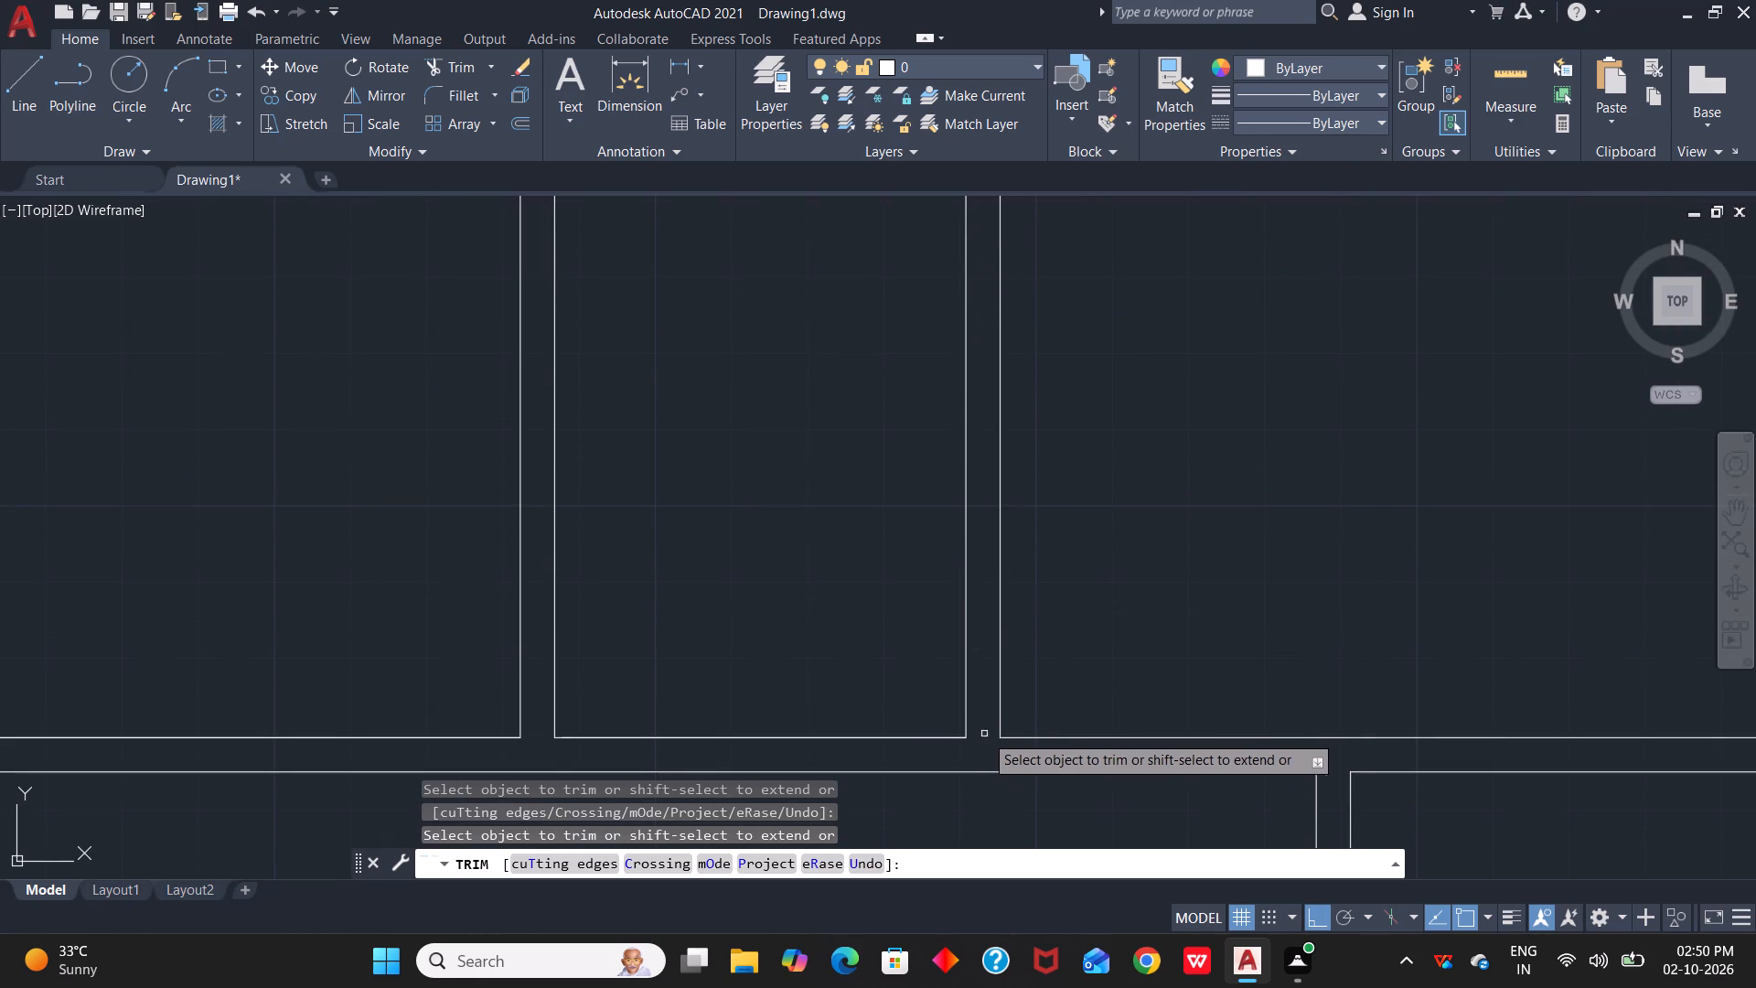
scroll(979, 650, "down", 3)
scroll(1172, 542, "down", 2)
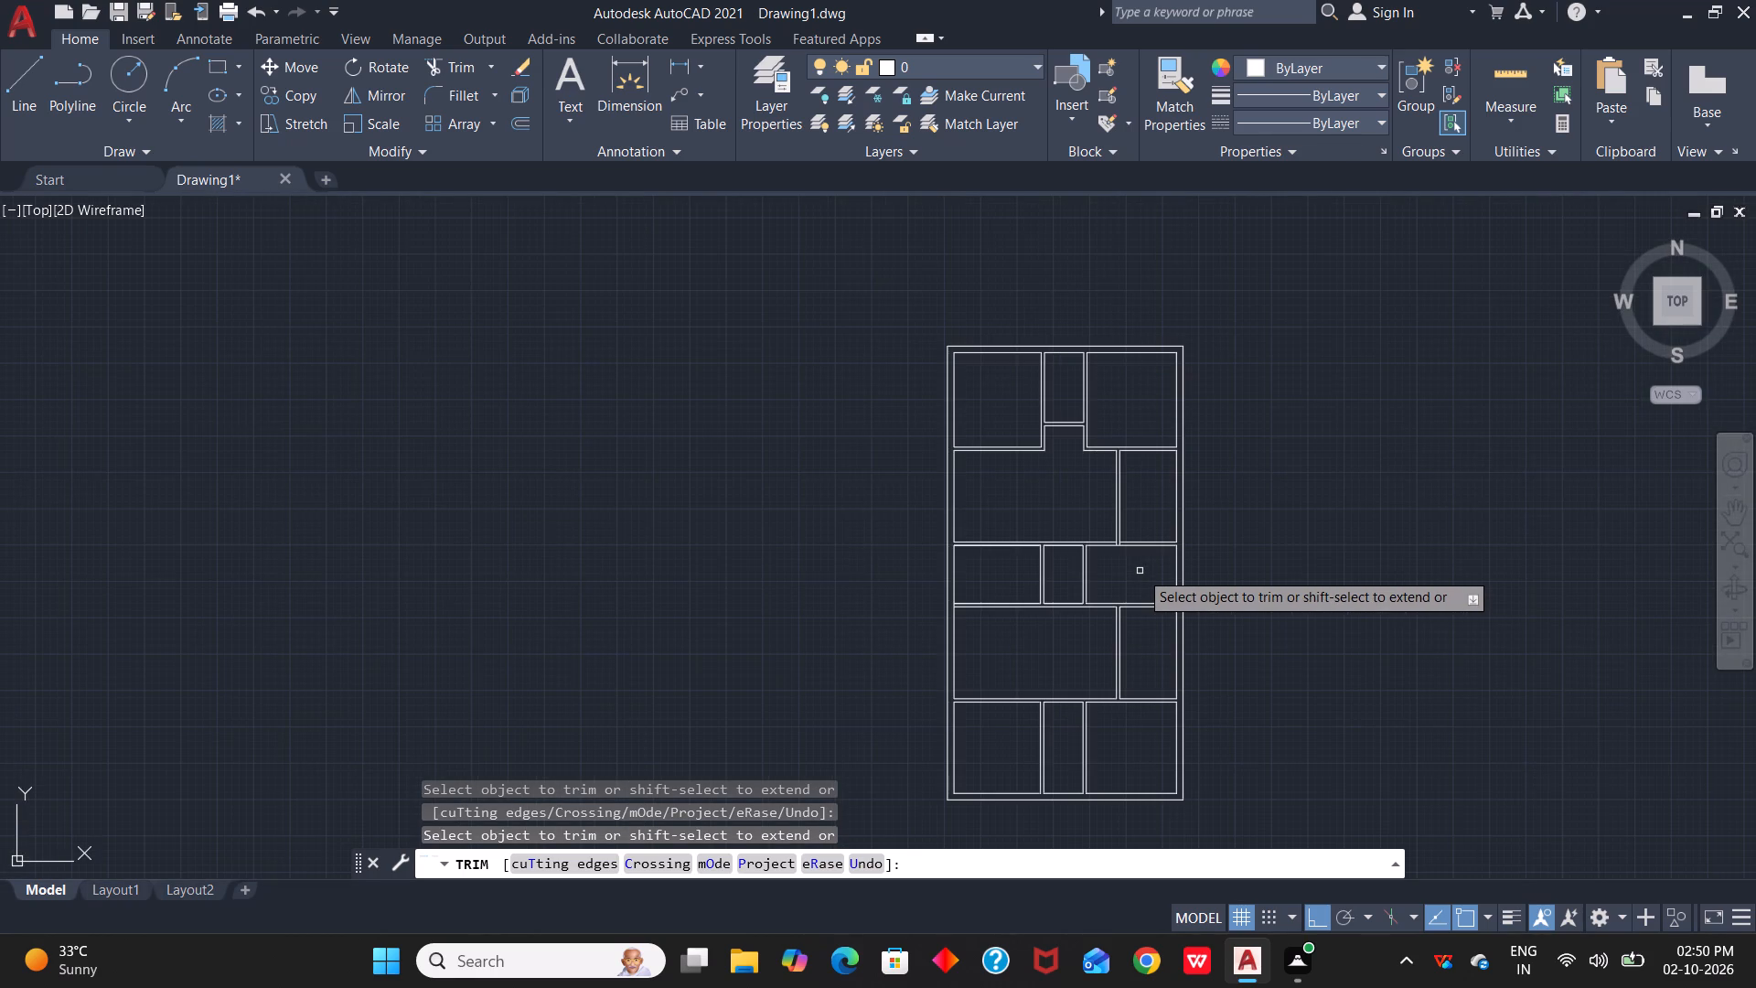
Trim away both vertical partitions that divide the middle row of three rooms.
middle_click_drag(1140, 571, 1159, 427)
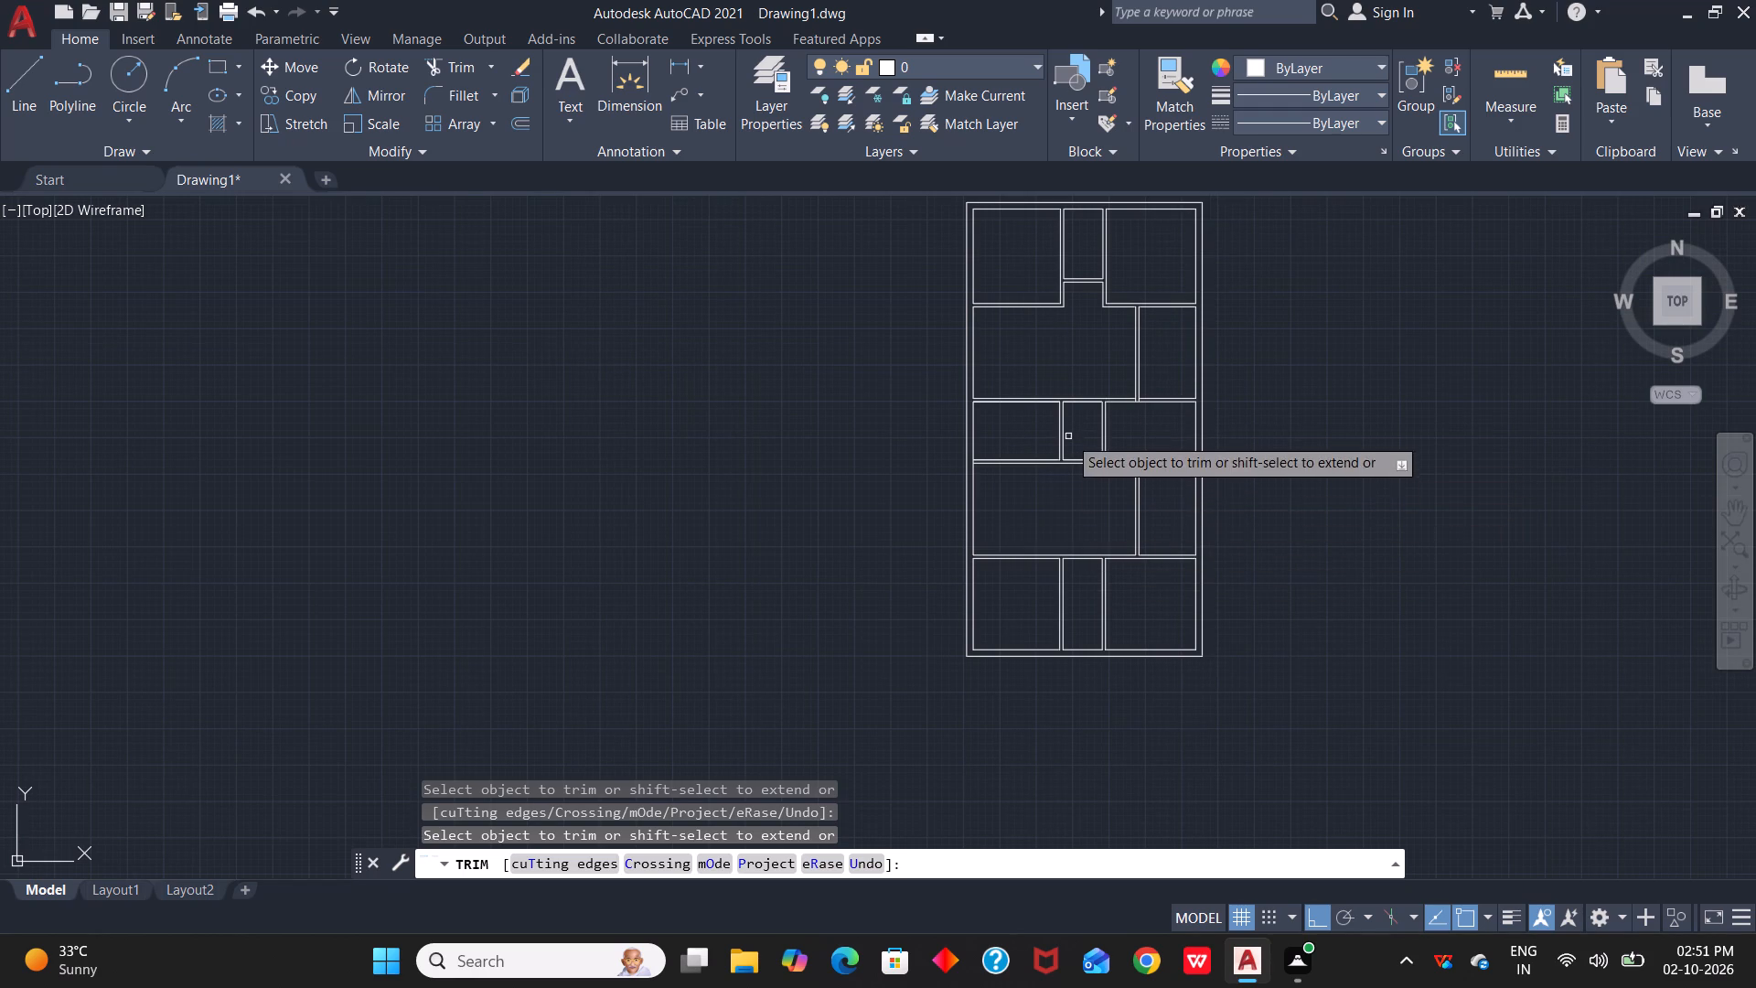
scroll(1128, 416, "up", 1)
left_click_drag(1127, 436, 969, 446)
scroll(1032, 427, "up", 2)
middle_click_drag(1032, 427, 1061, 480)
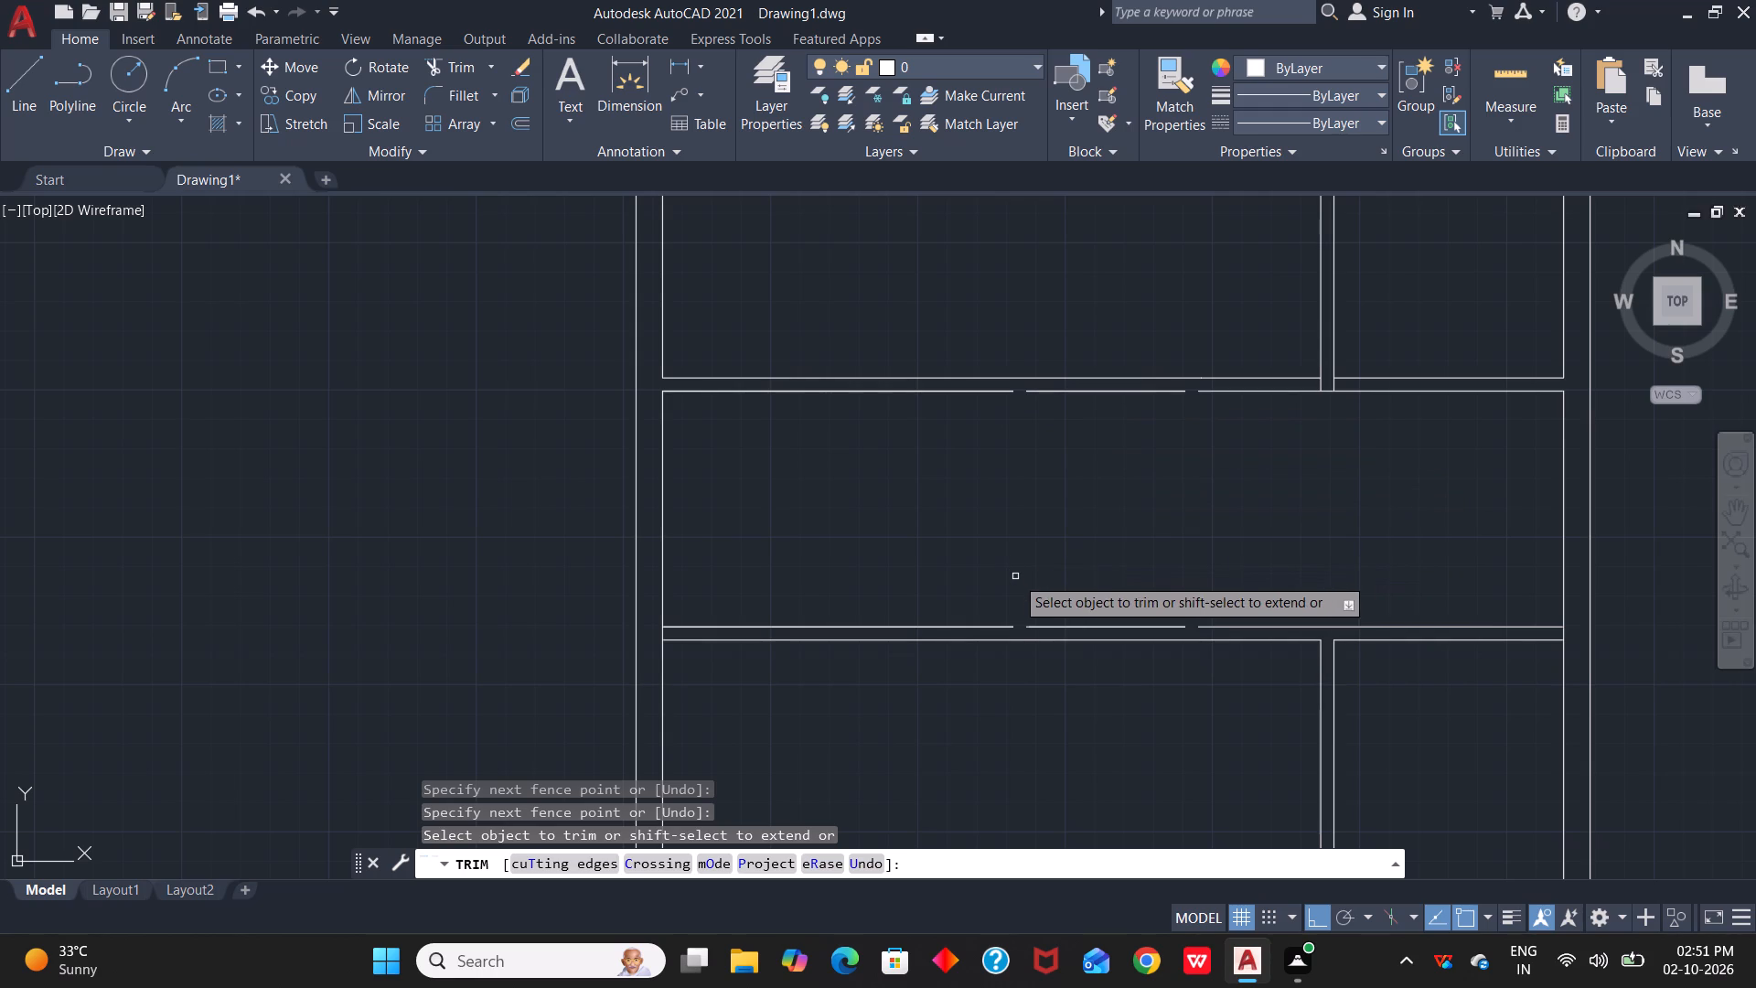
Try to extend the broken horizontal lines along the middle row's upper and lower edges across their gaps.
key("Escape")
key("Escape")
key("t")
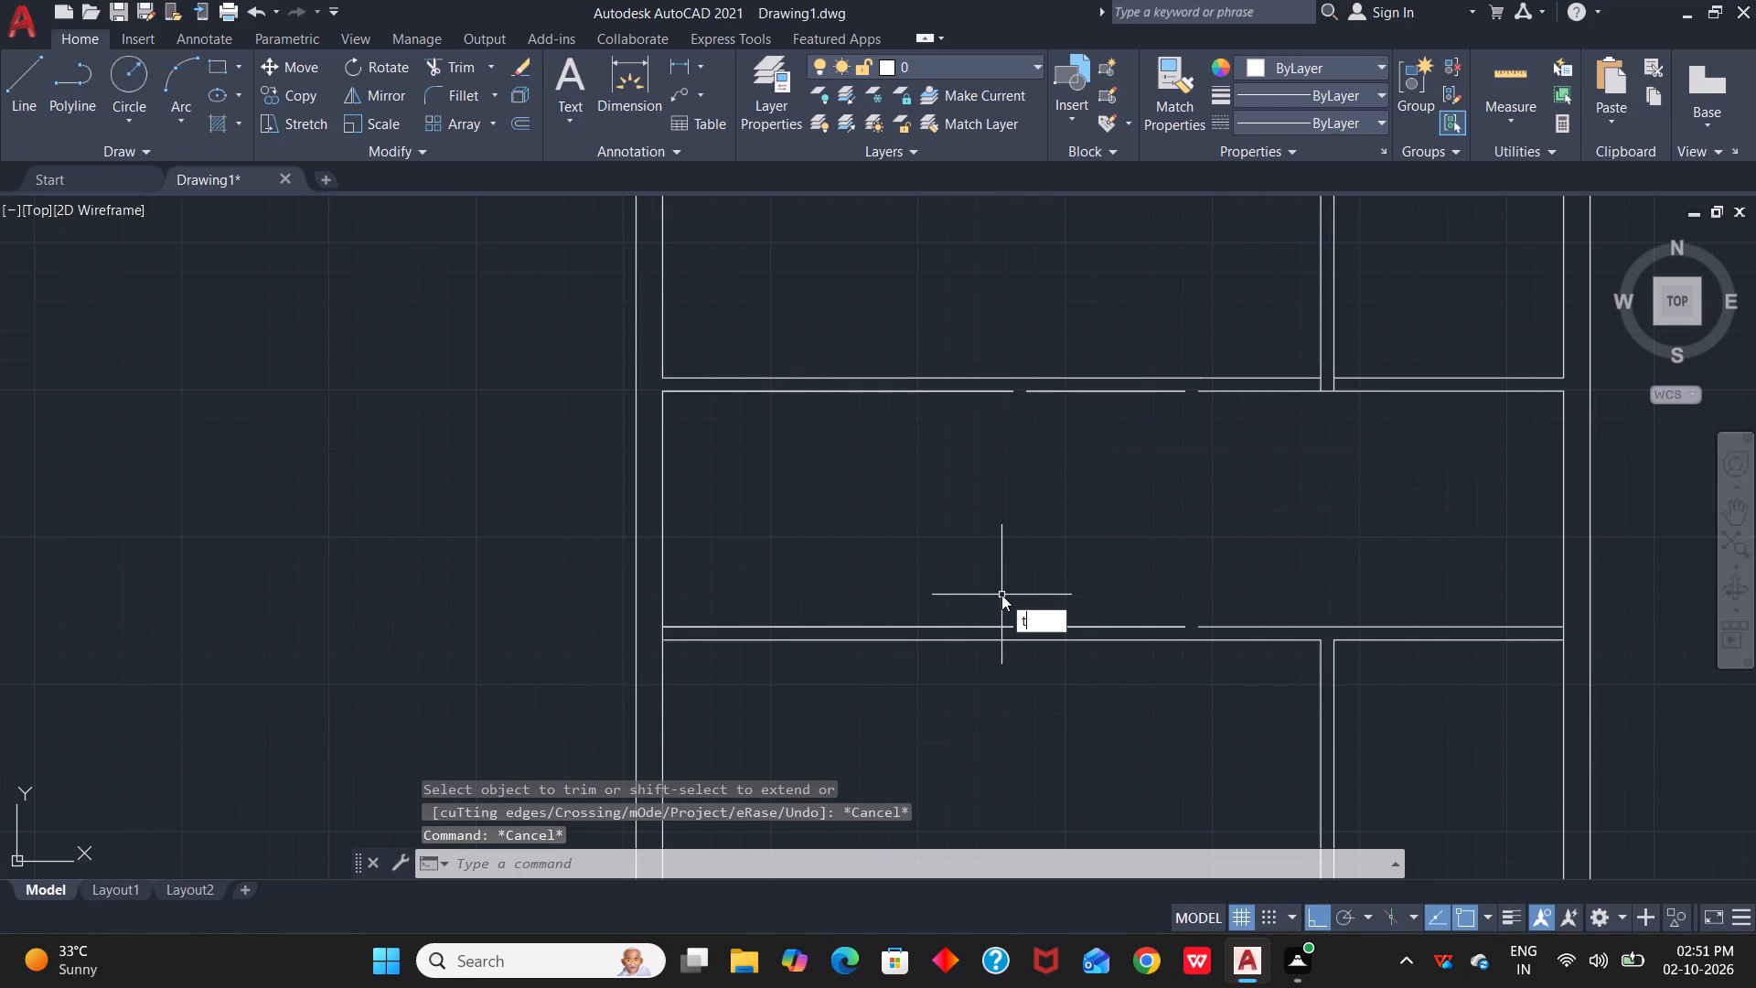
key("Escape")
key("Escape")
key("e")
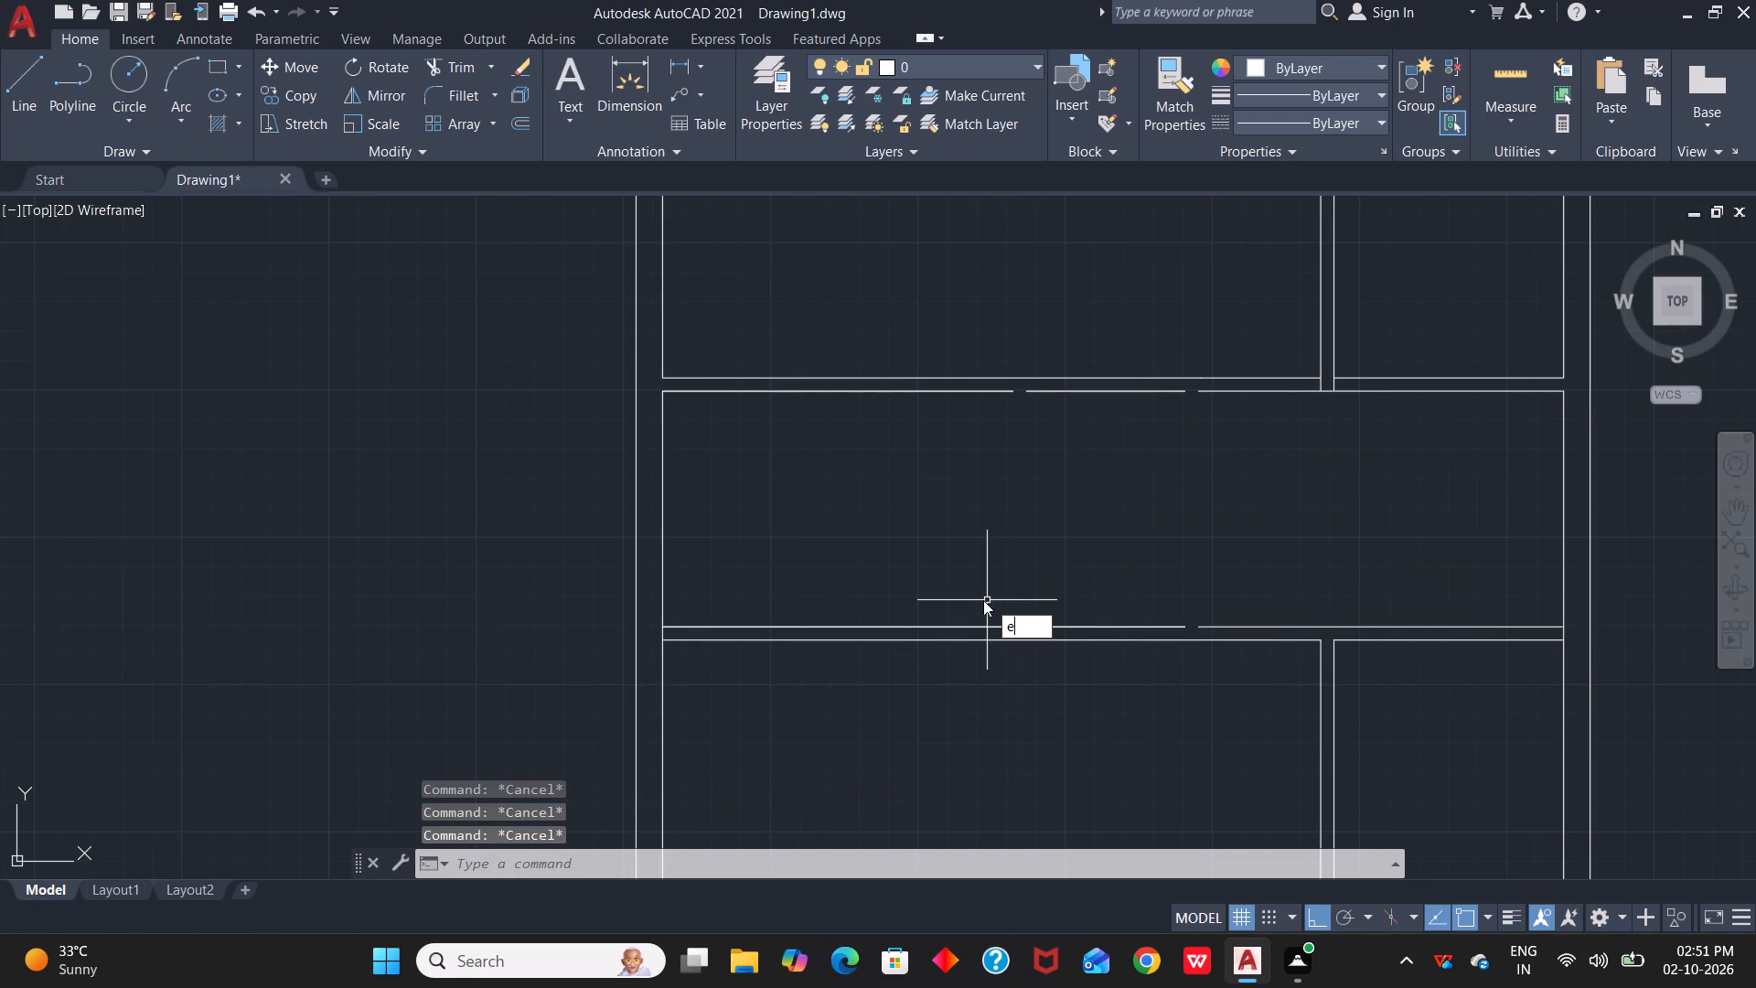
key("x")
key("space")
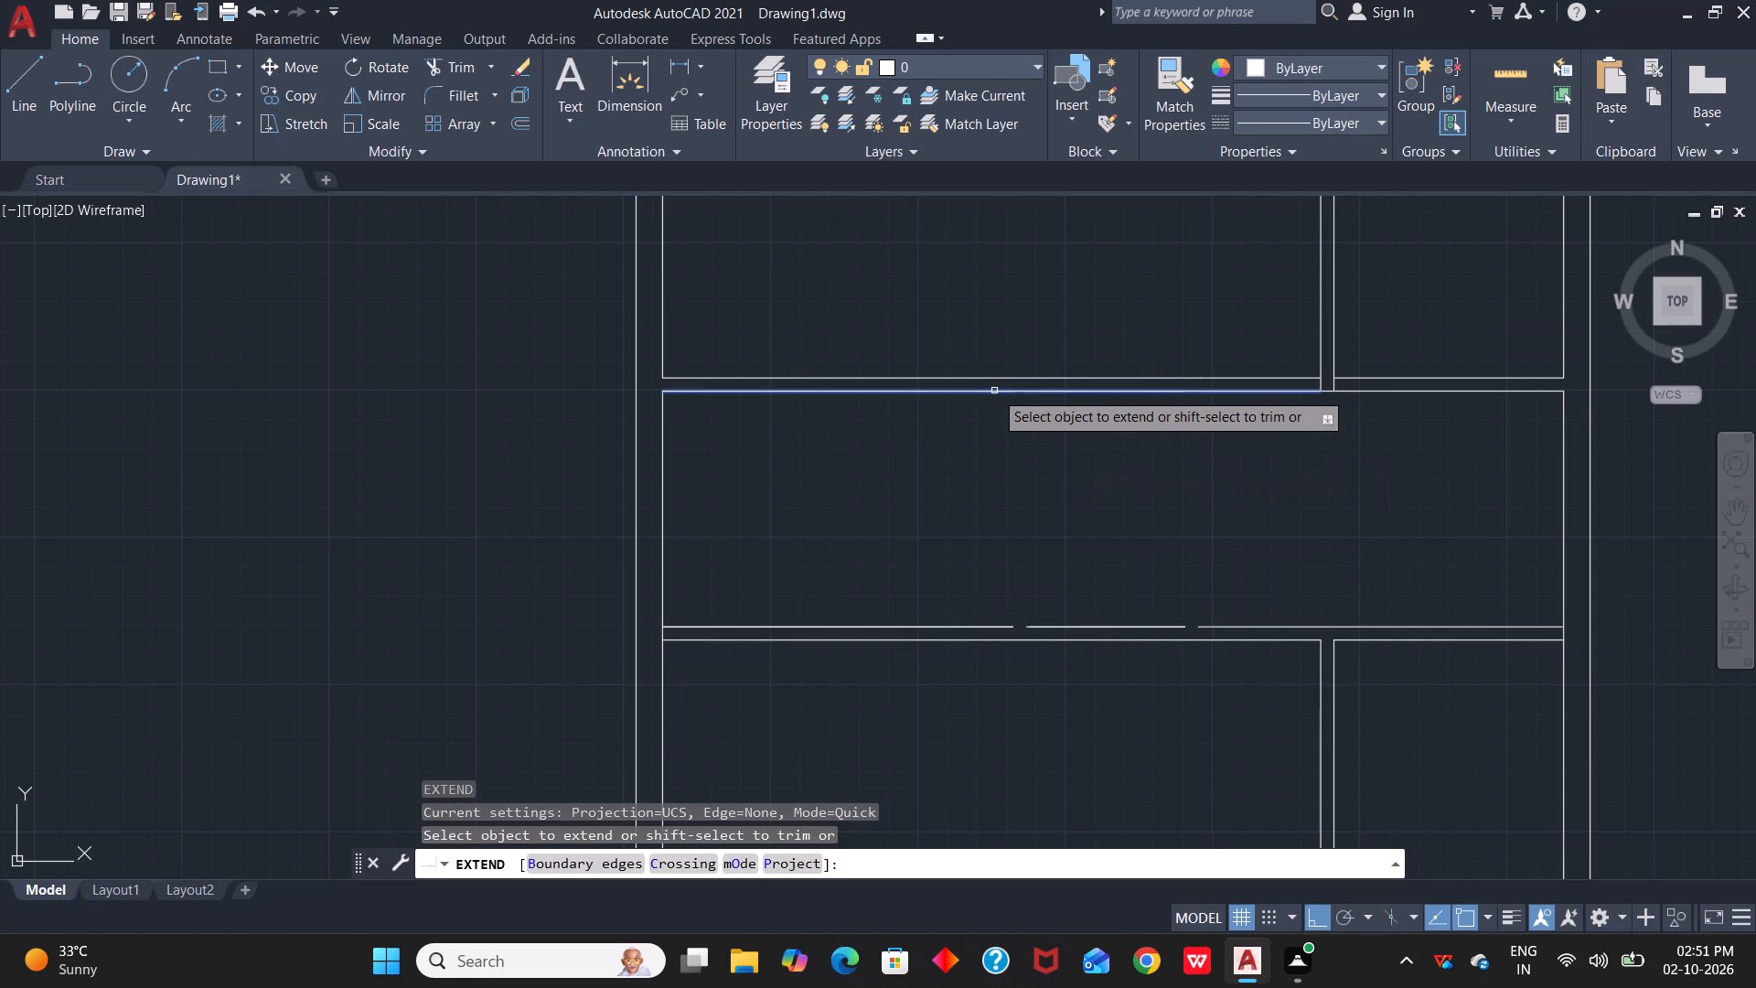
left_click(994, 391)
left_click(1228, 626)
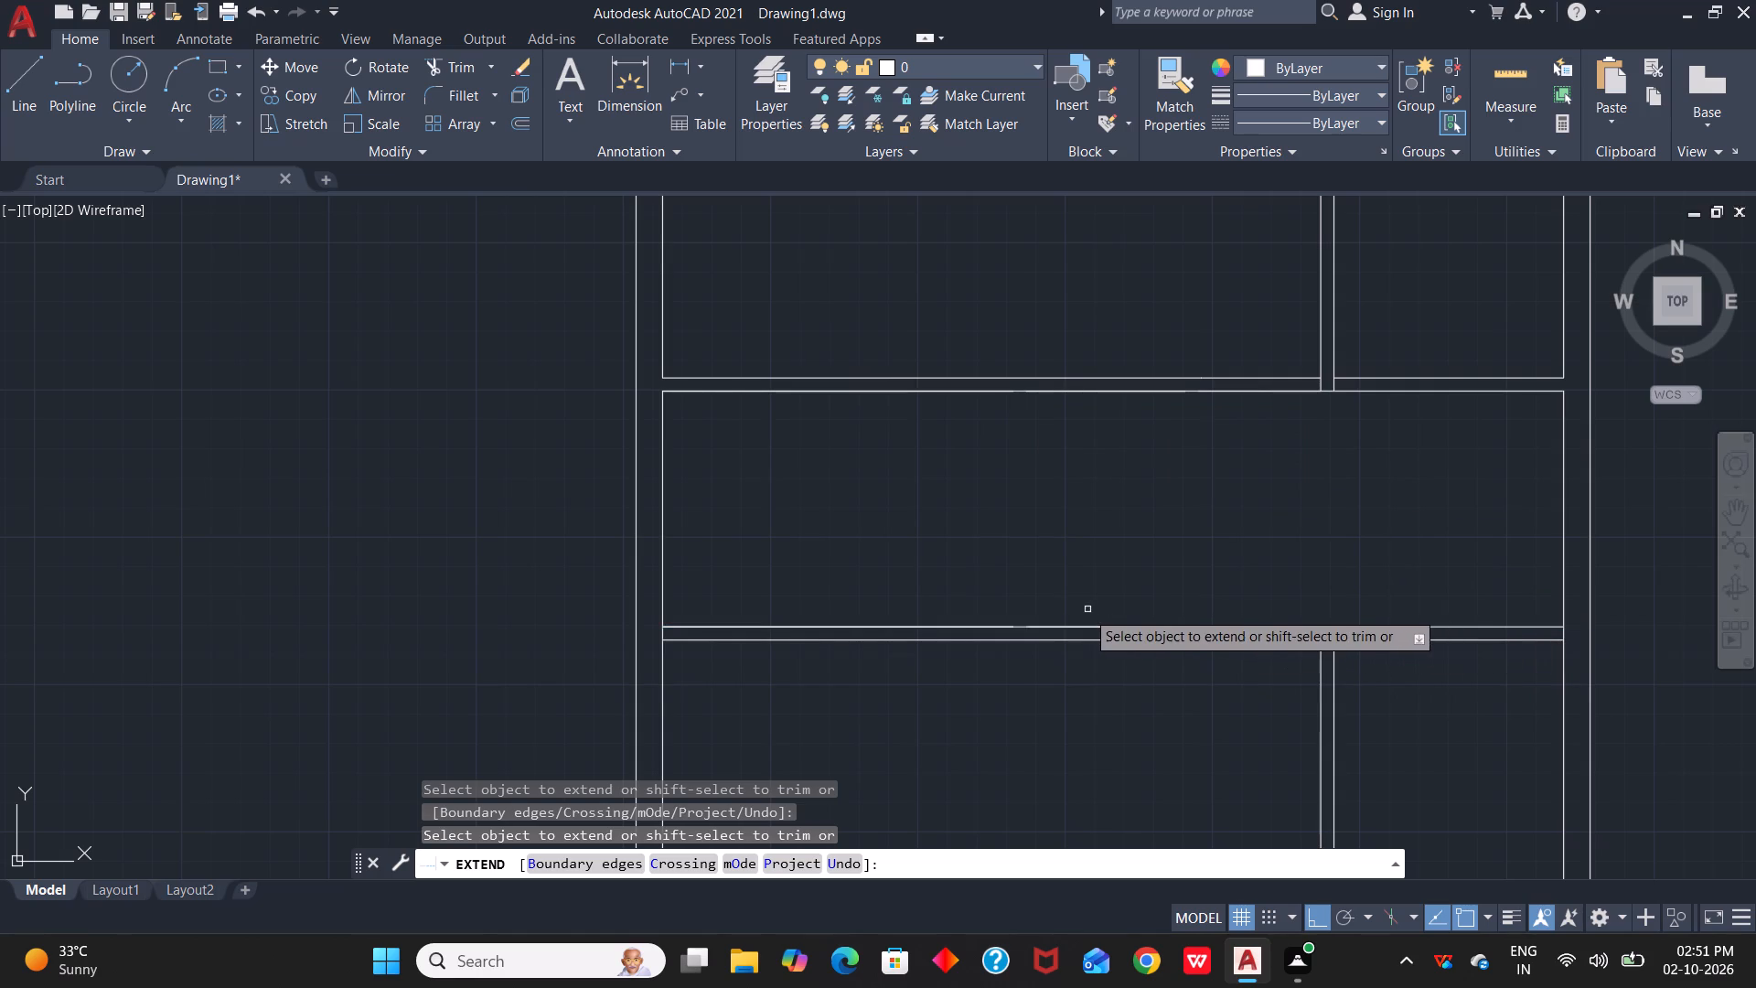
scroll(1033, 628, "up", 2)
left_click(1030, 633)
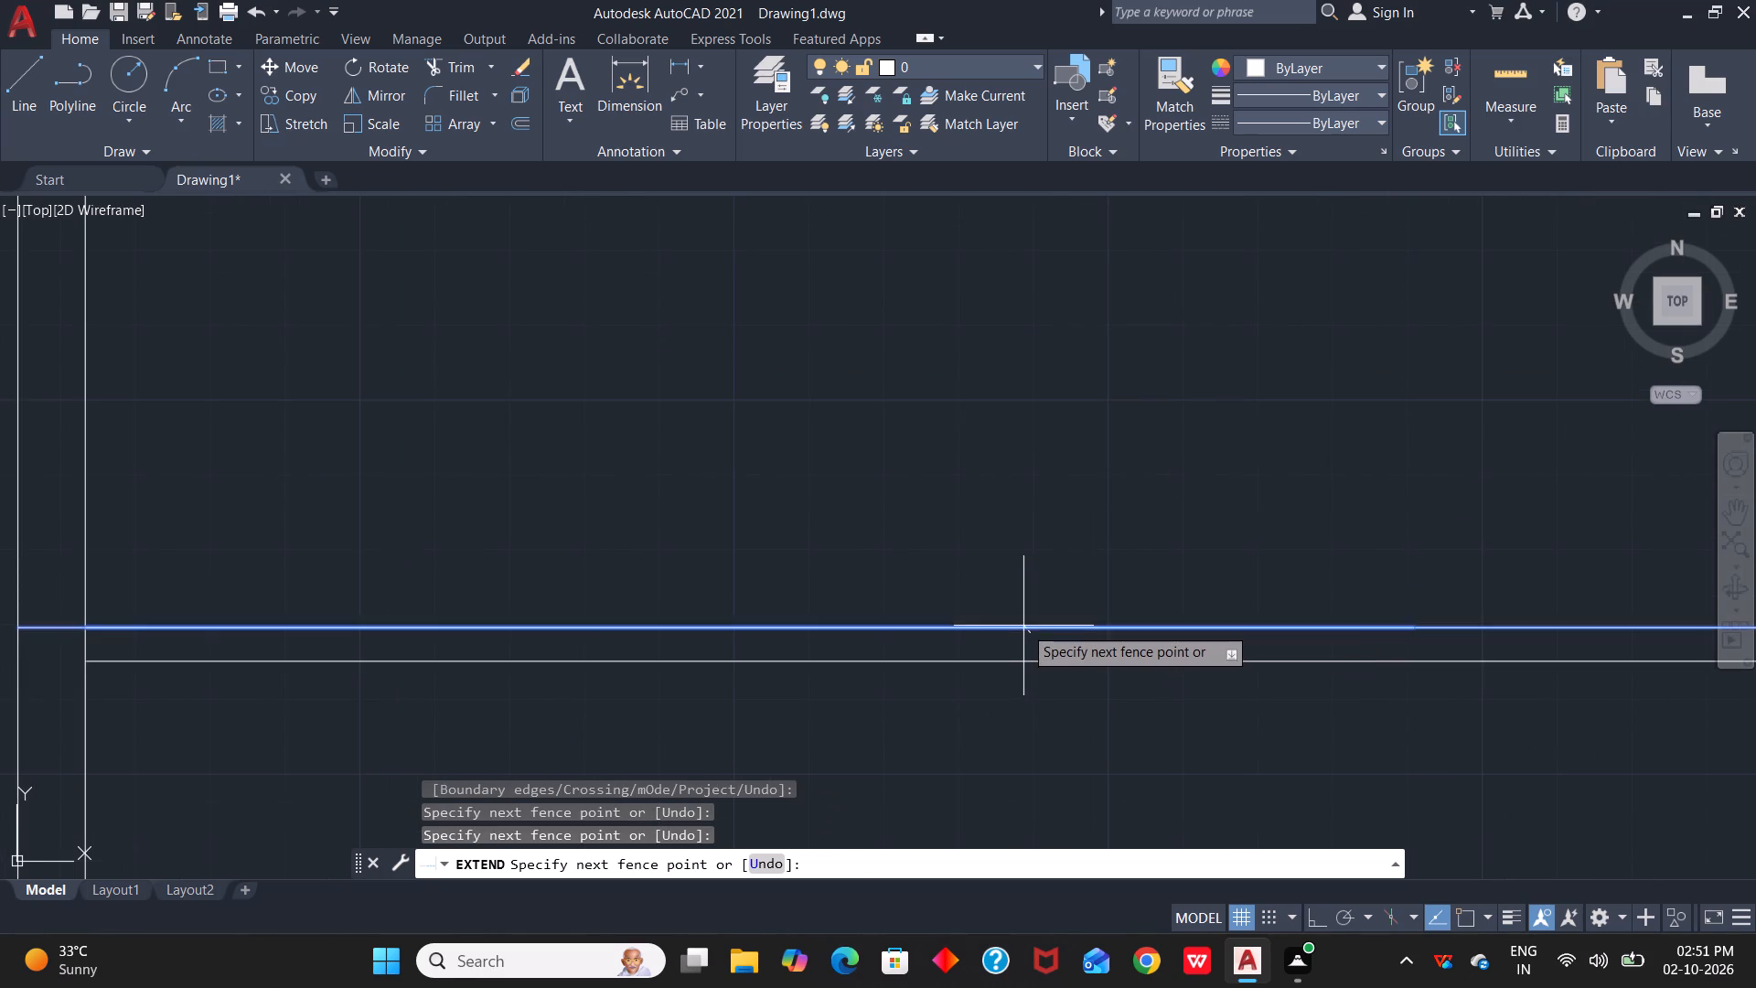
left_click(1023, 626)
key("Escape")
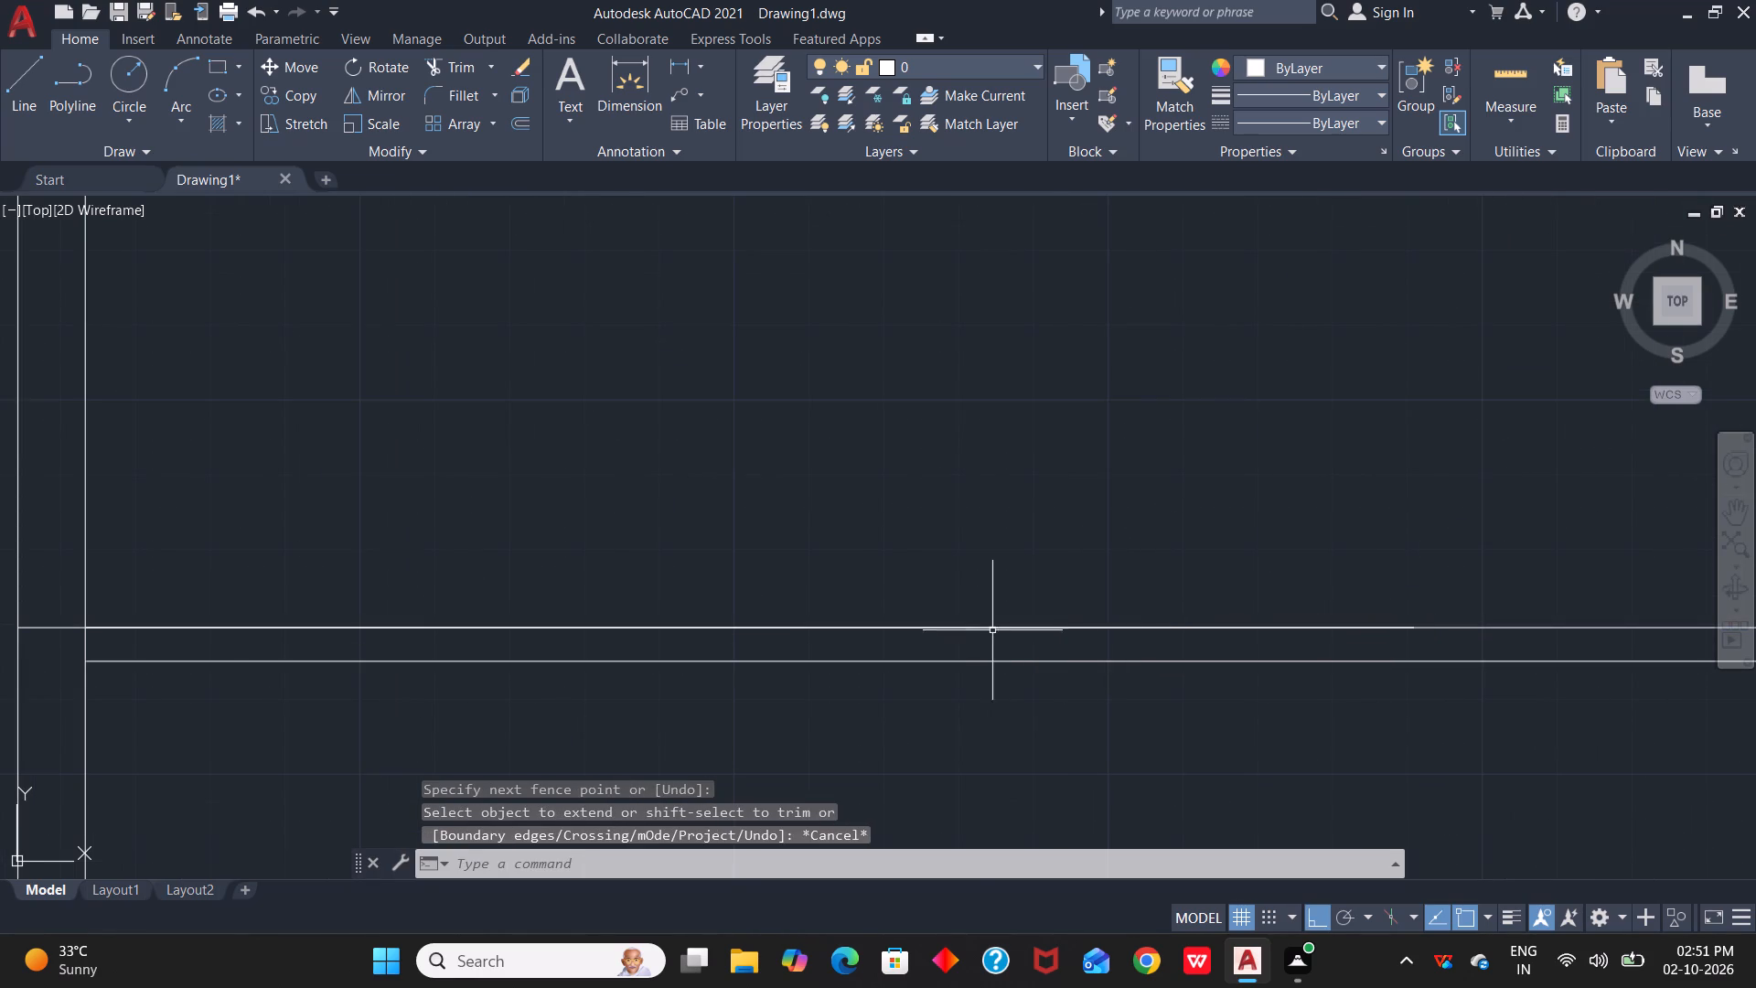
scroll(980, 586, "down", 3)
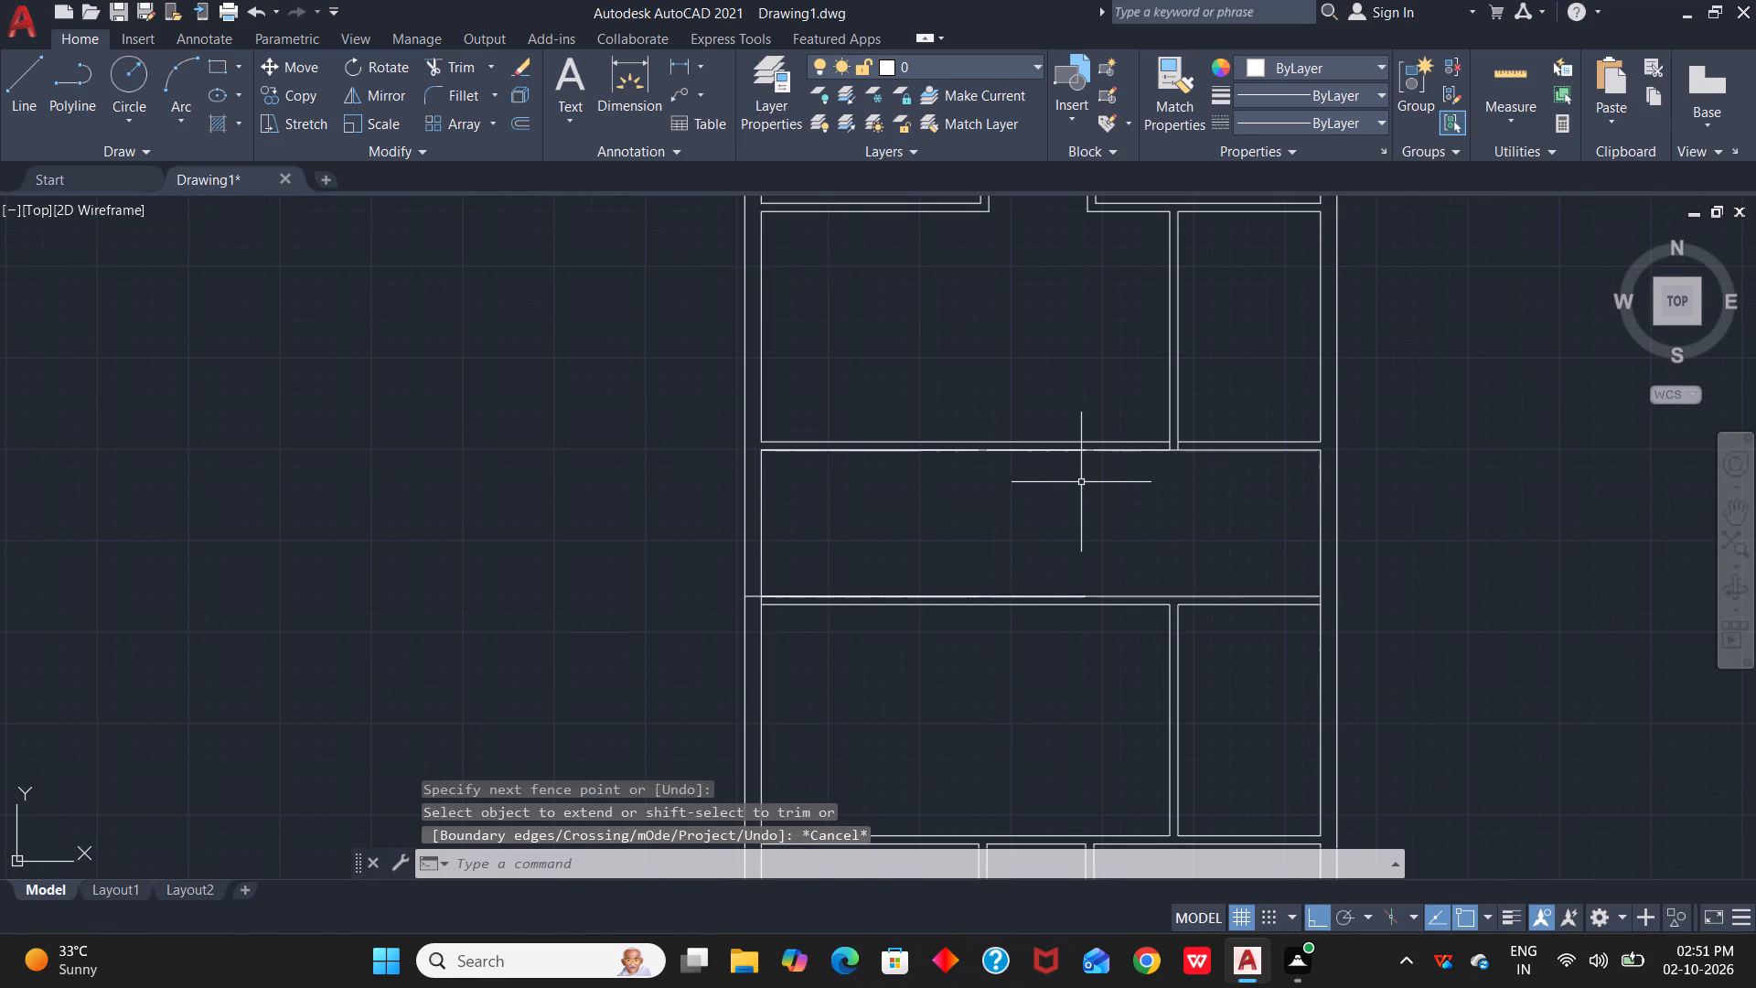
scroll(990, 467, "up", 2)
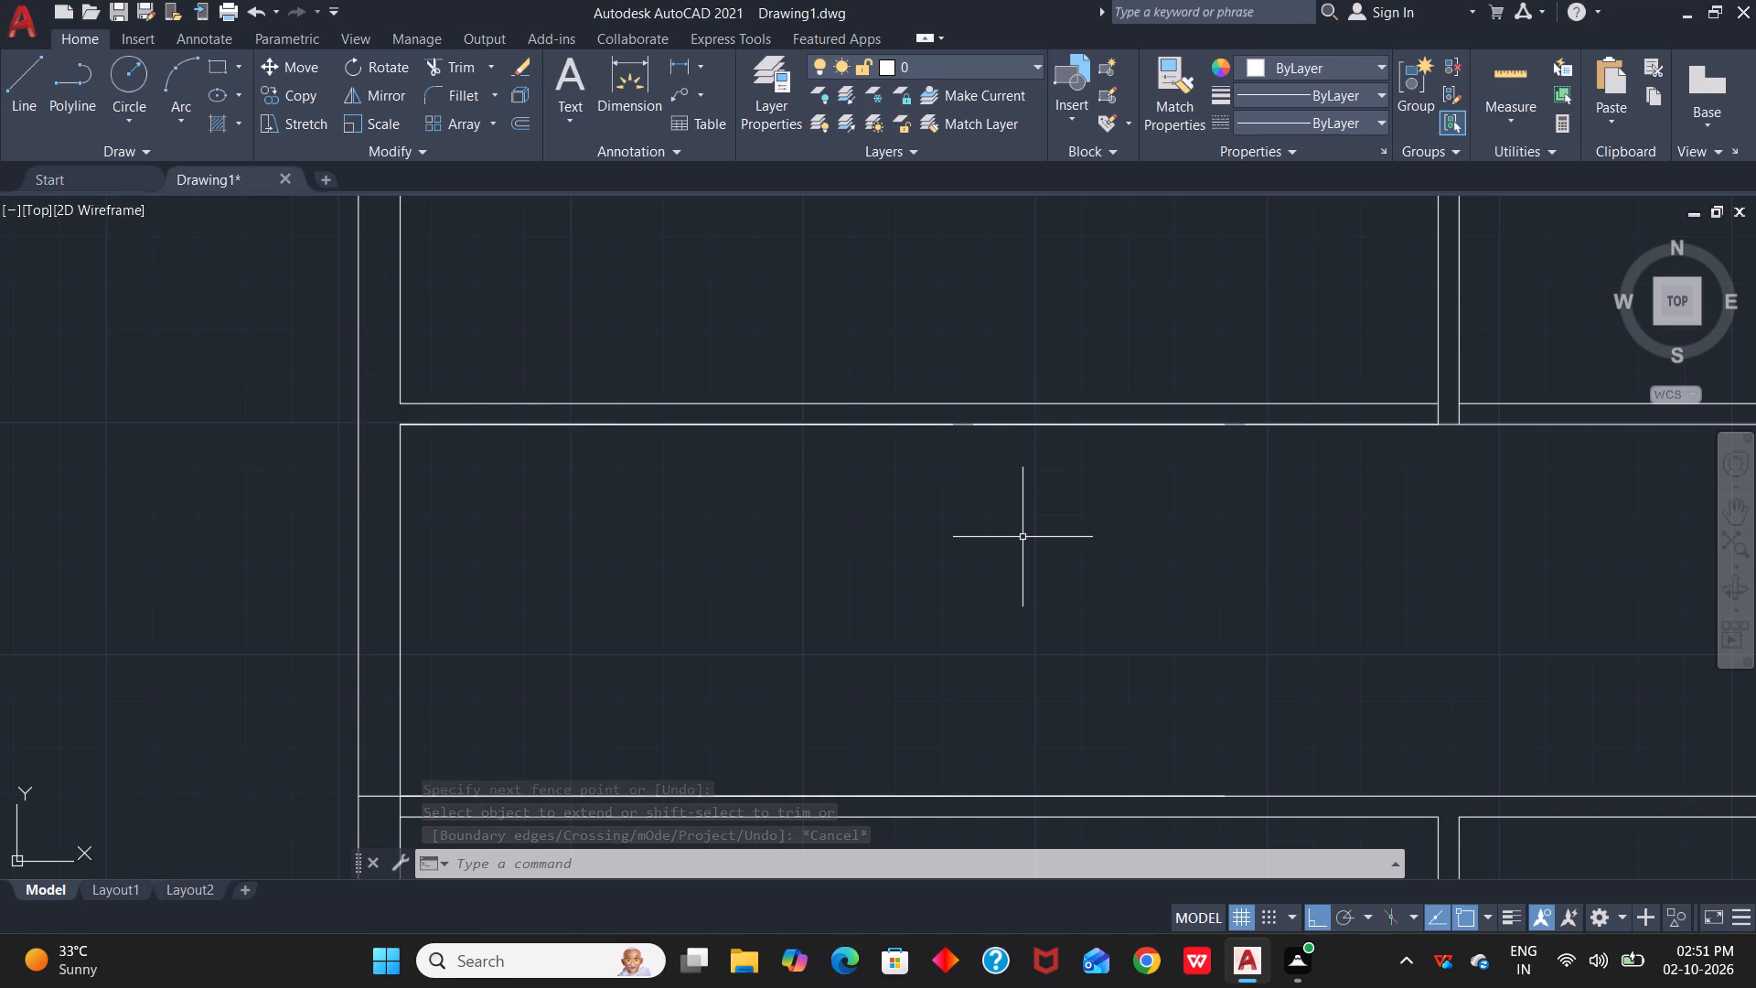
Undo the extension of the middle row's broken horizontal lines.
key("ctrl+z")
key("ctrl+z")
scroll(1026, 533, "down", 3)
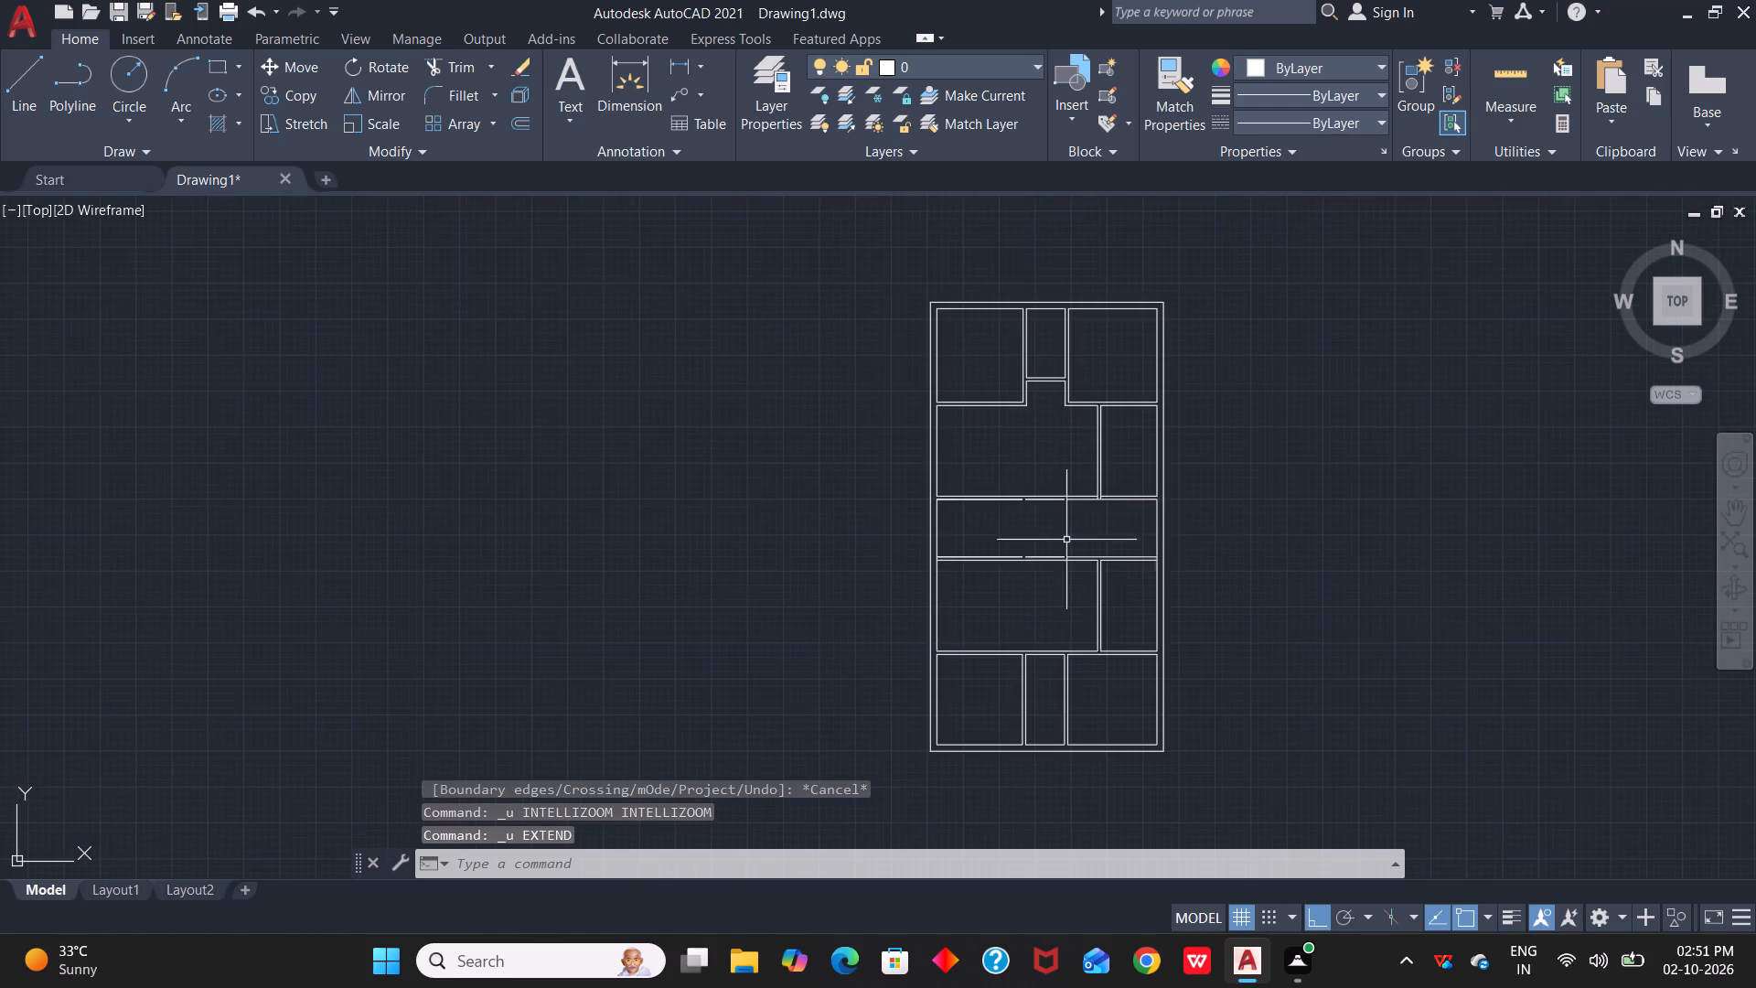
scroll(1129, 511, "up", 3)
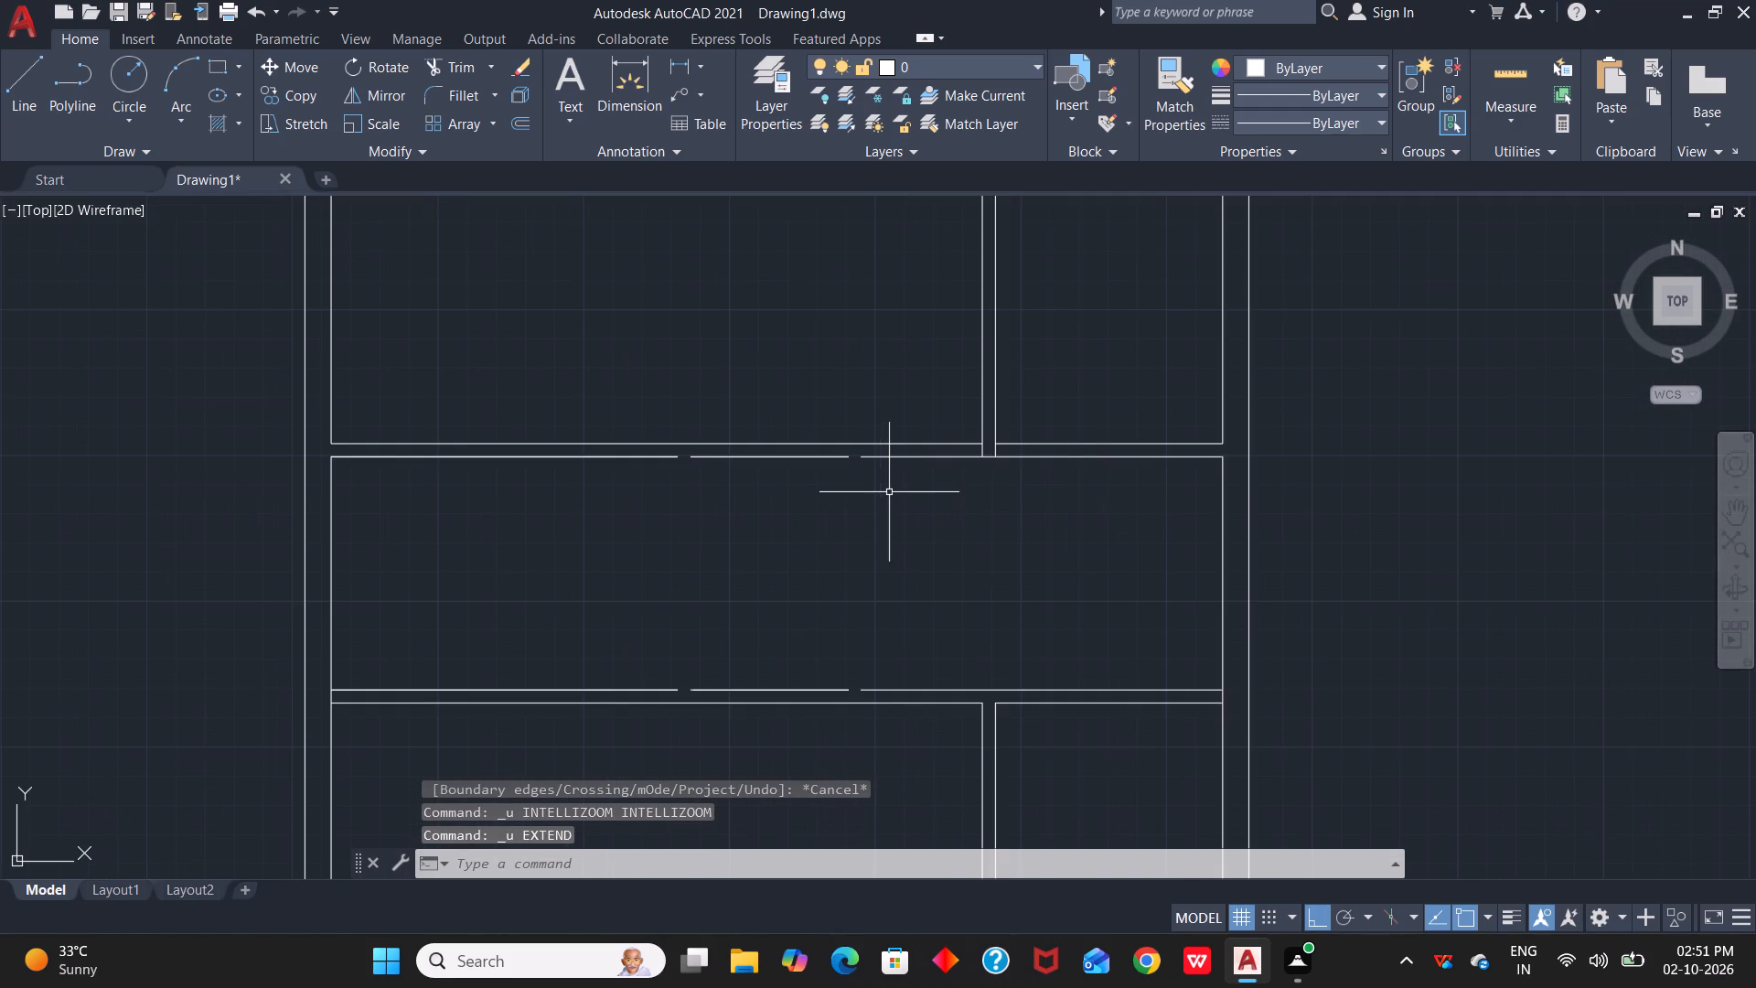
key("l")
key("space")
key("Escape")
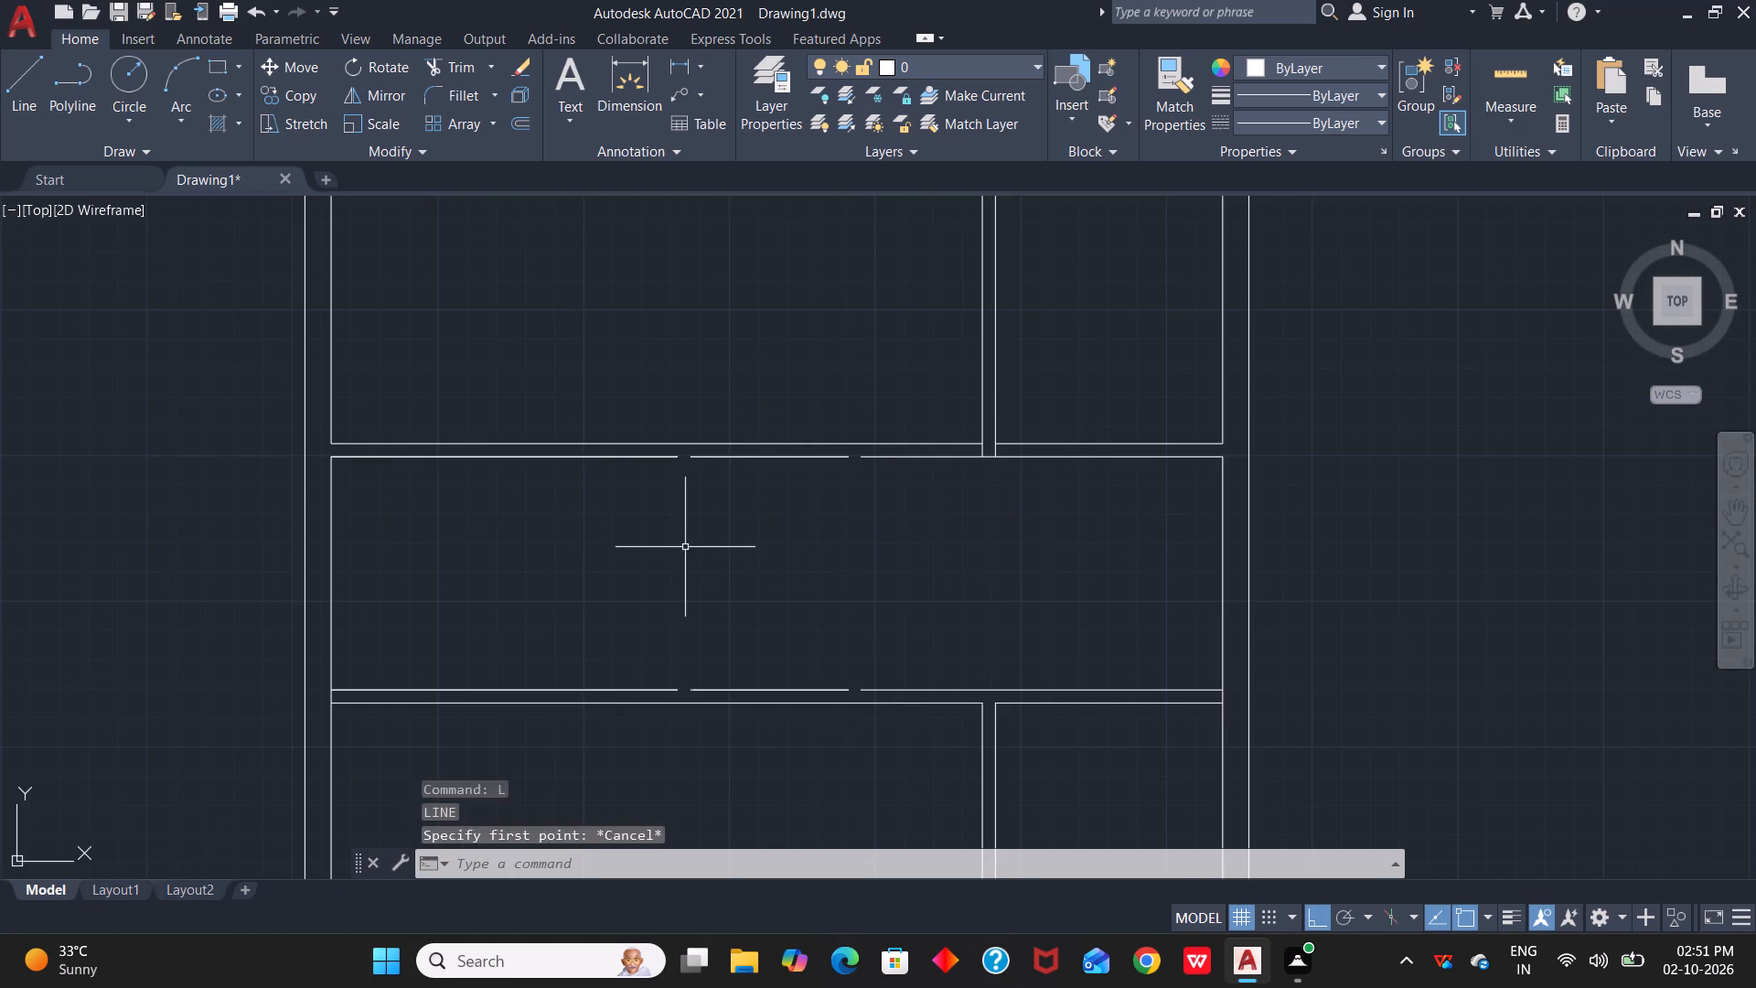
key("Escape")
Trim away every segment of the middle row's broken upper edge line and the vertical partition stubs just above it.
key("t")
key("r")
key("space")
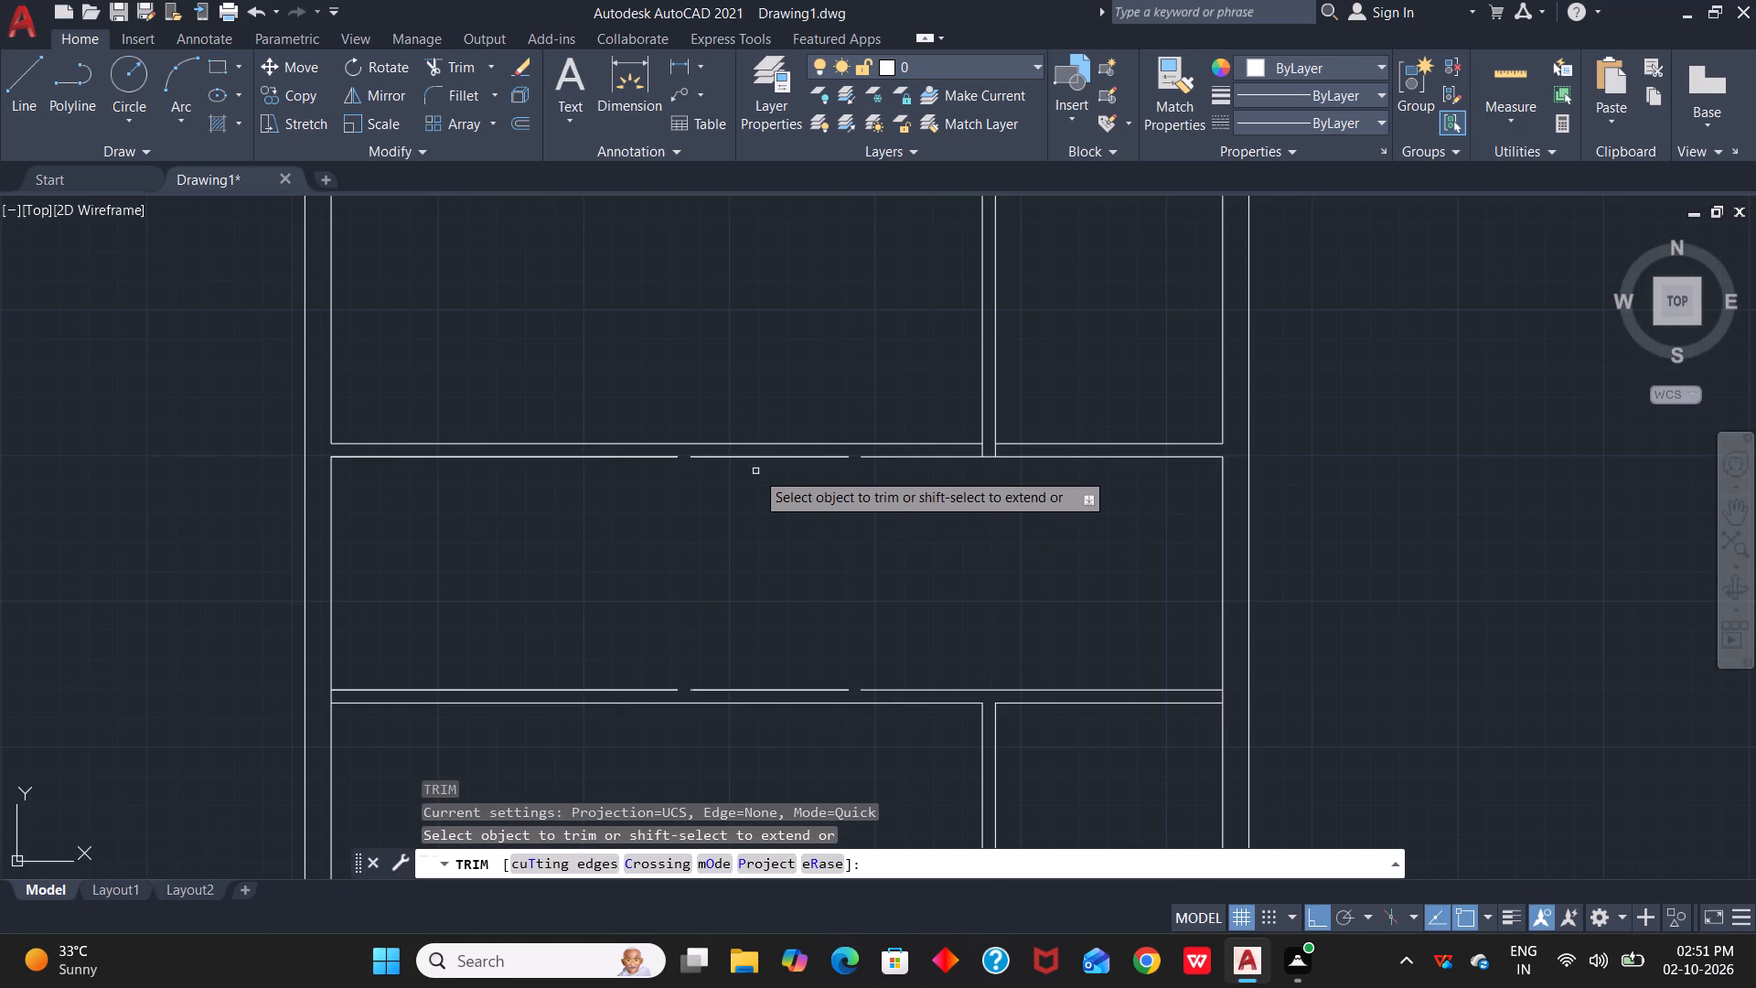
left_click(755, 455)
left_click(615, 456)
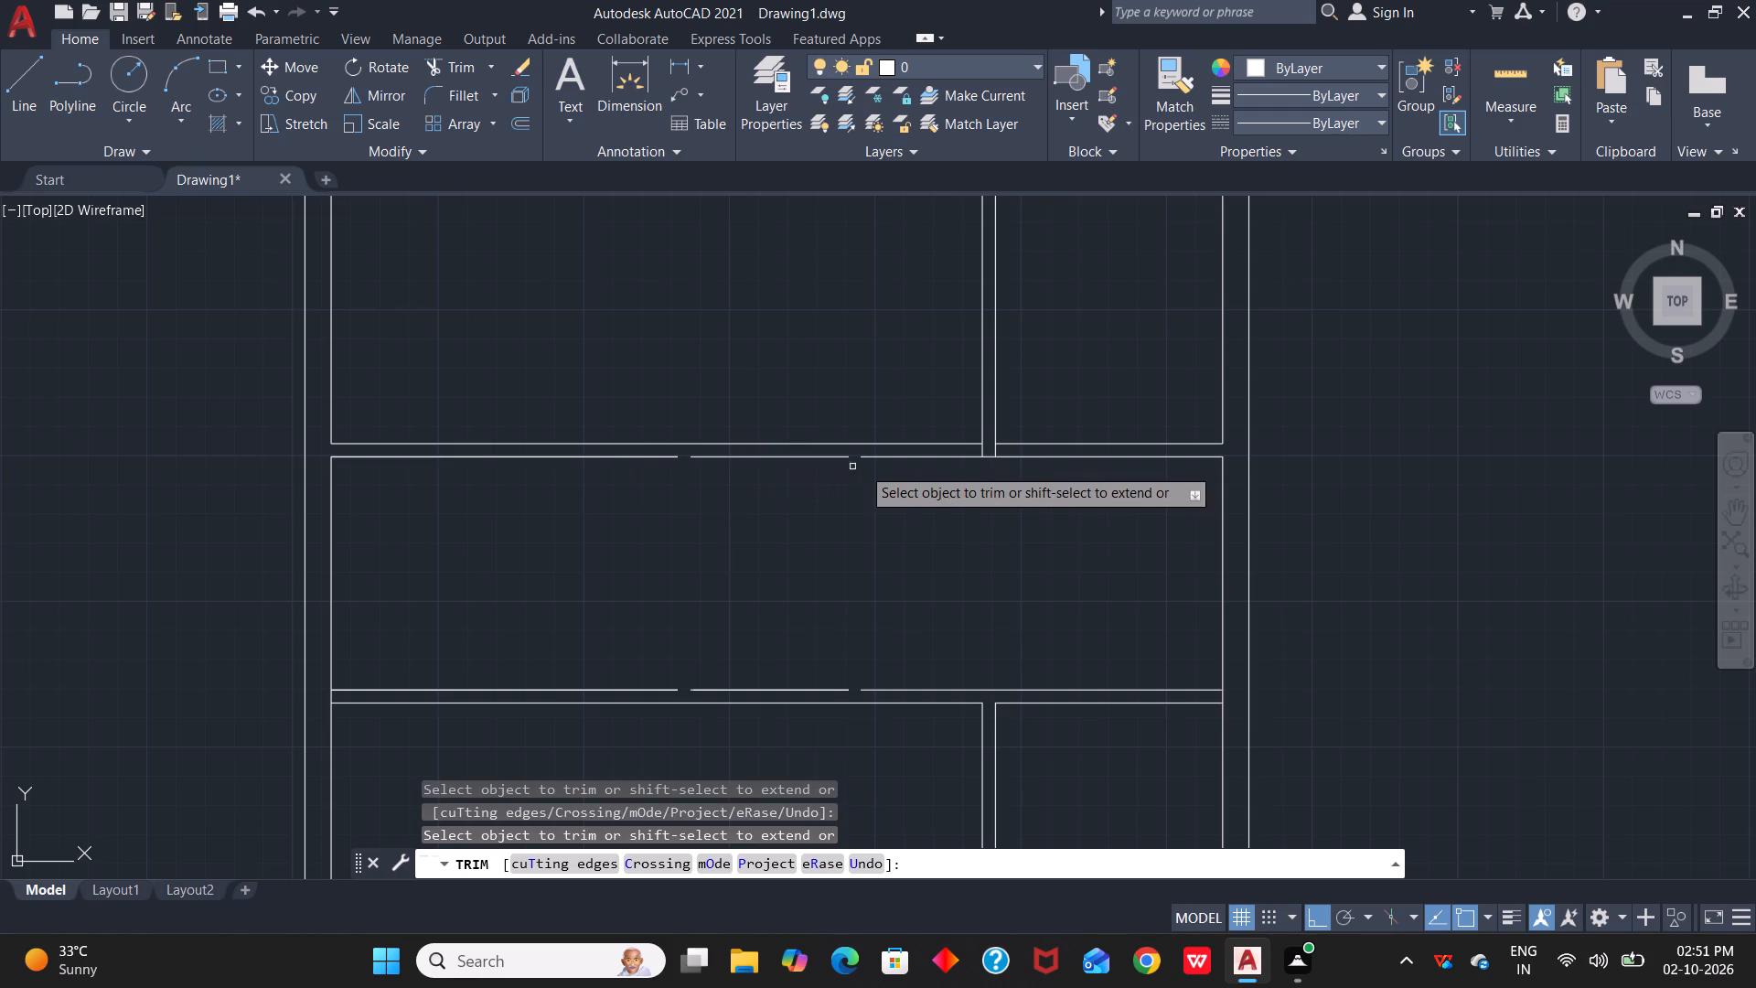
left_click(915, 459)
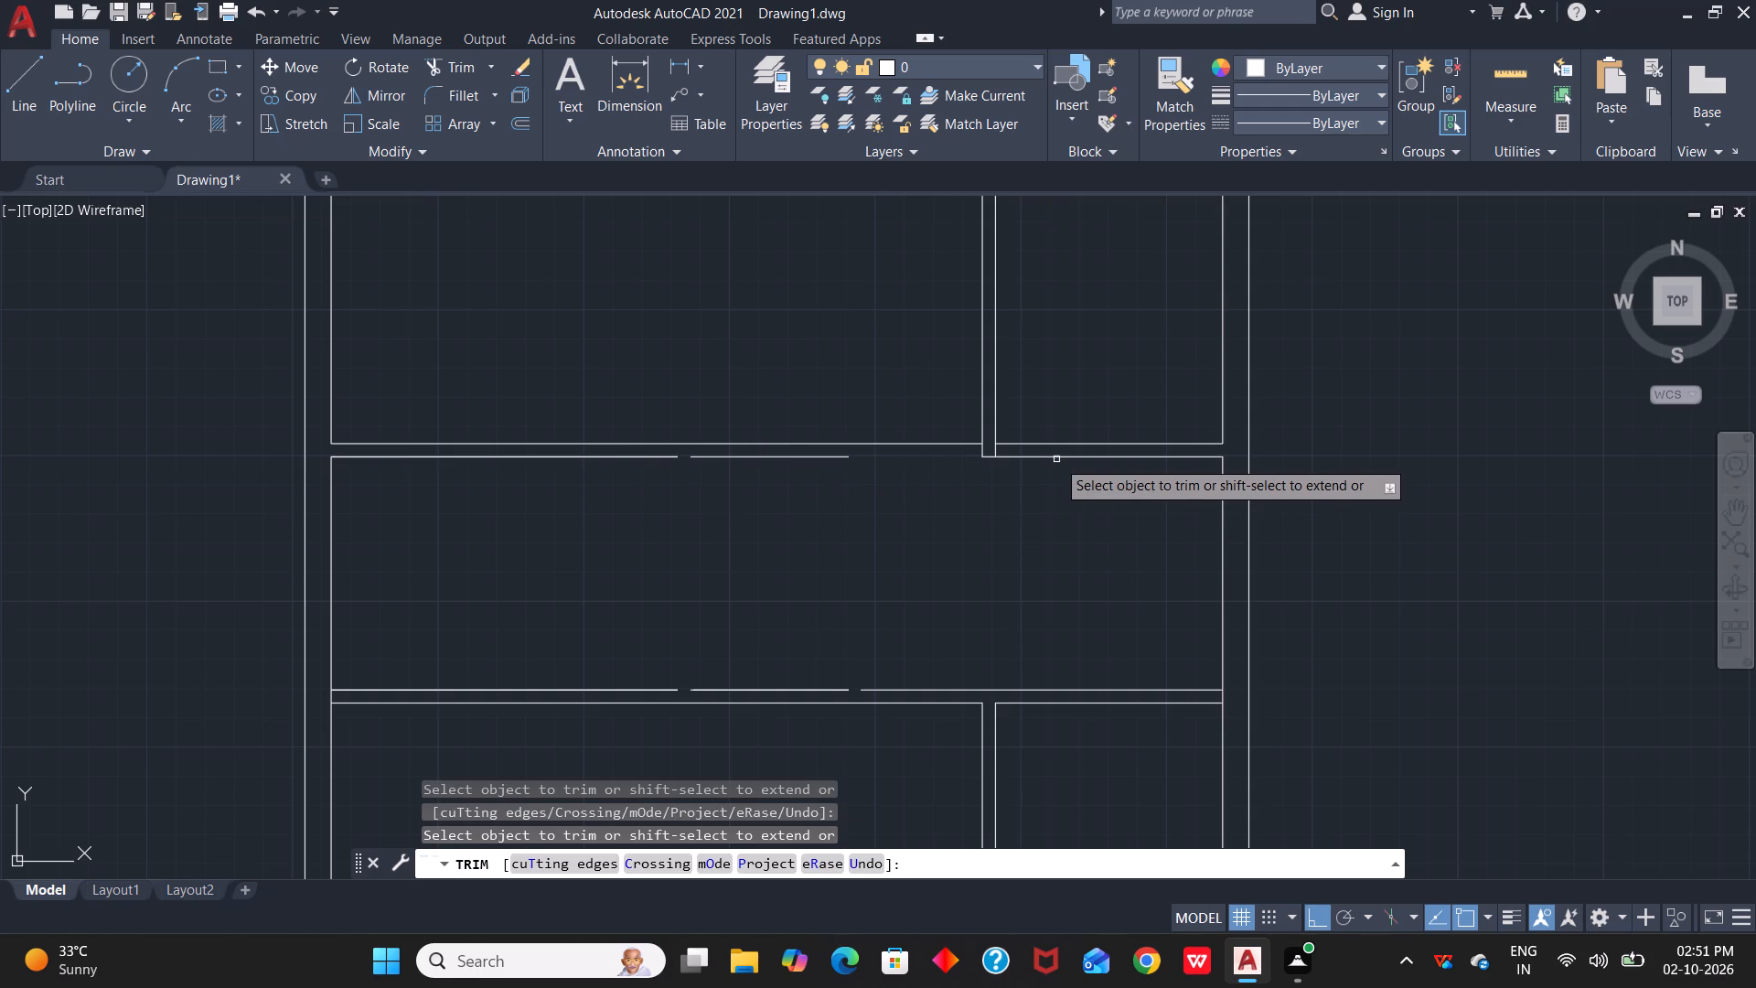
left_click(1060, 458)
scroll(996, 463, "up", 3)
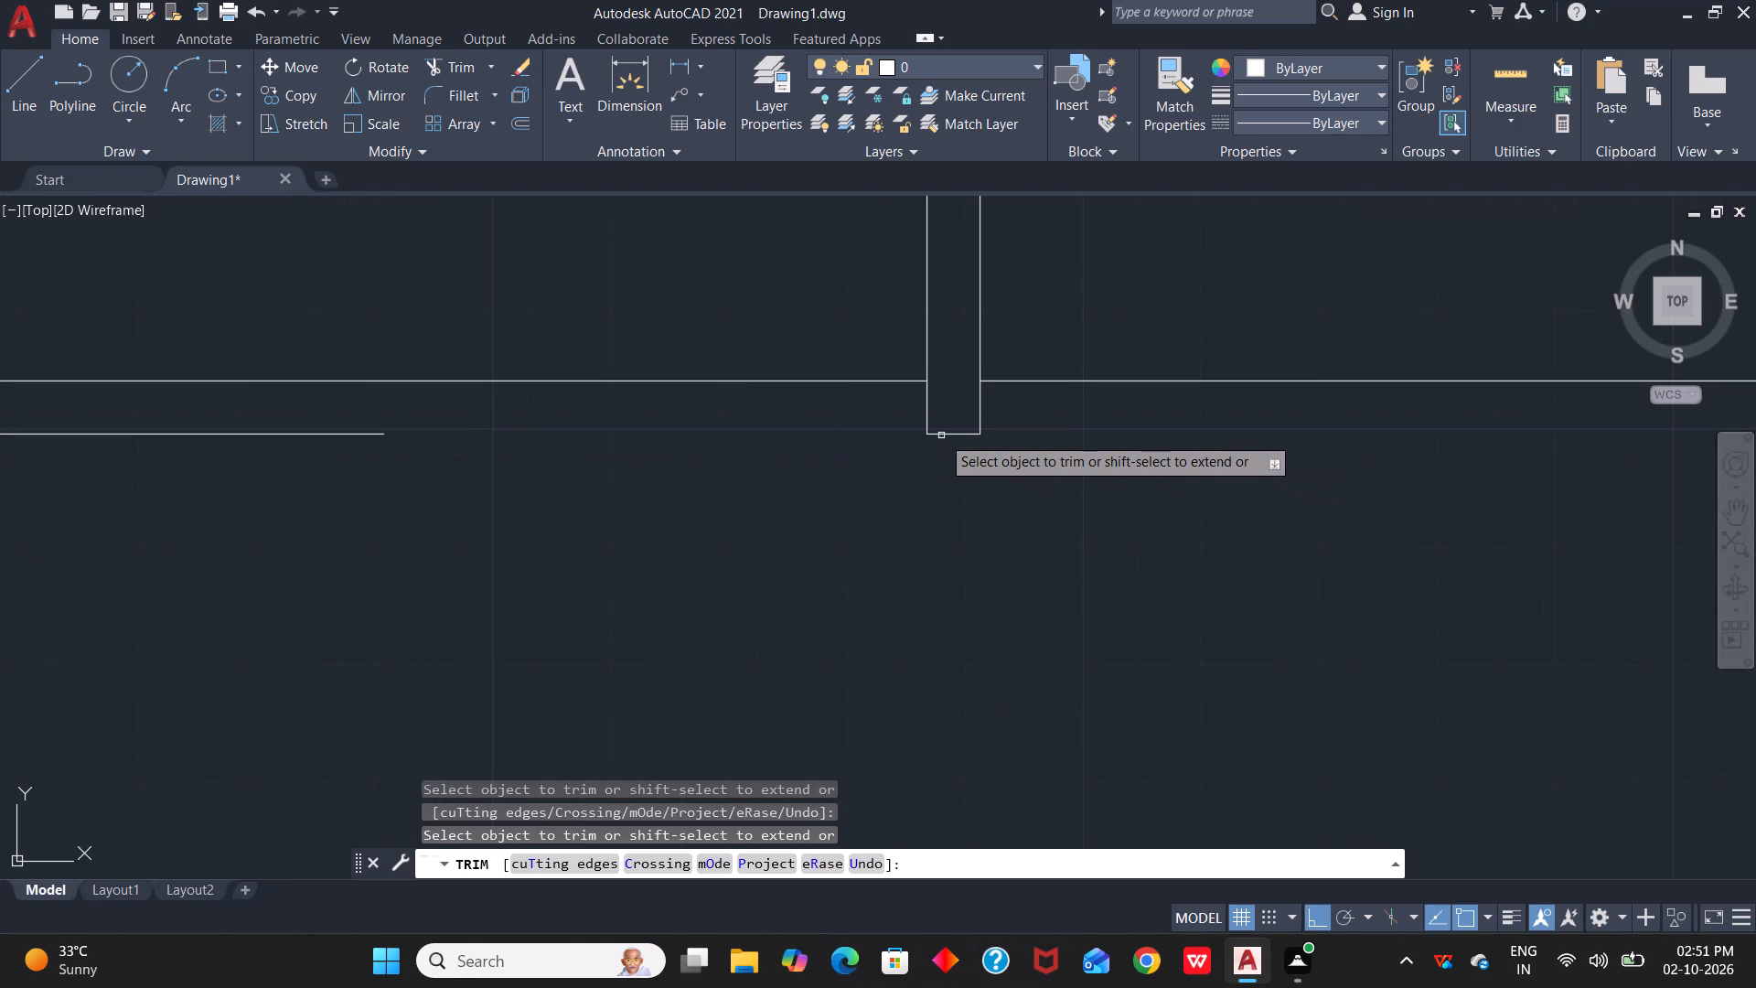
left_click(943, 435)
left_click_drag(875, 415, 1034, 416)
scroll(733, 501, "down", 2)
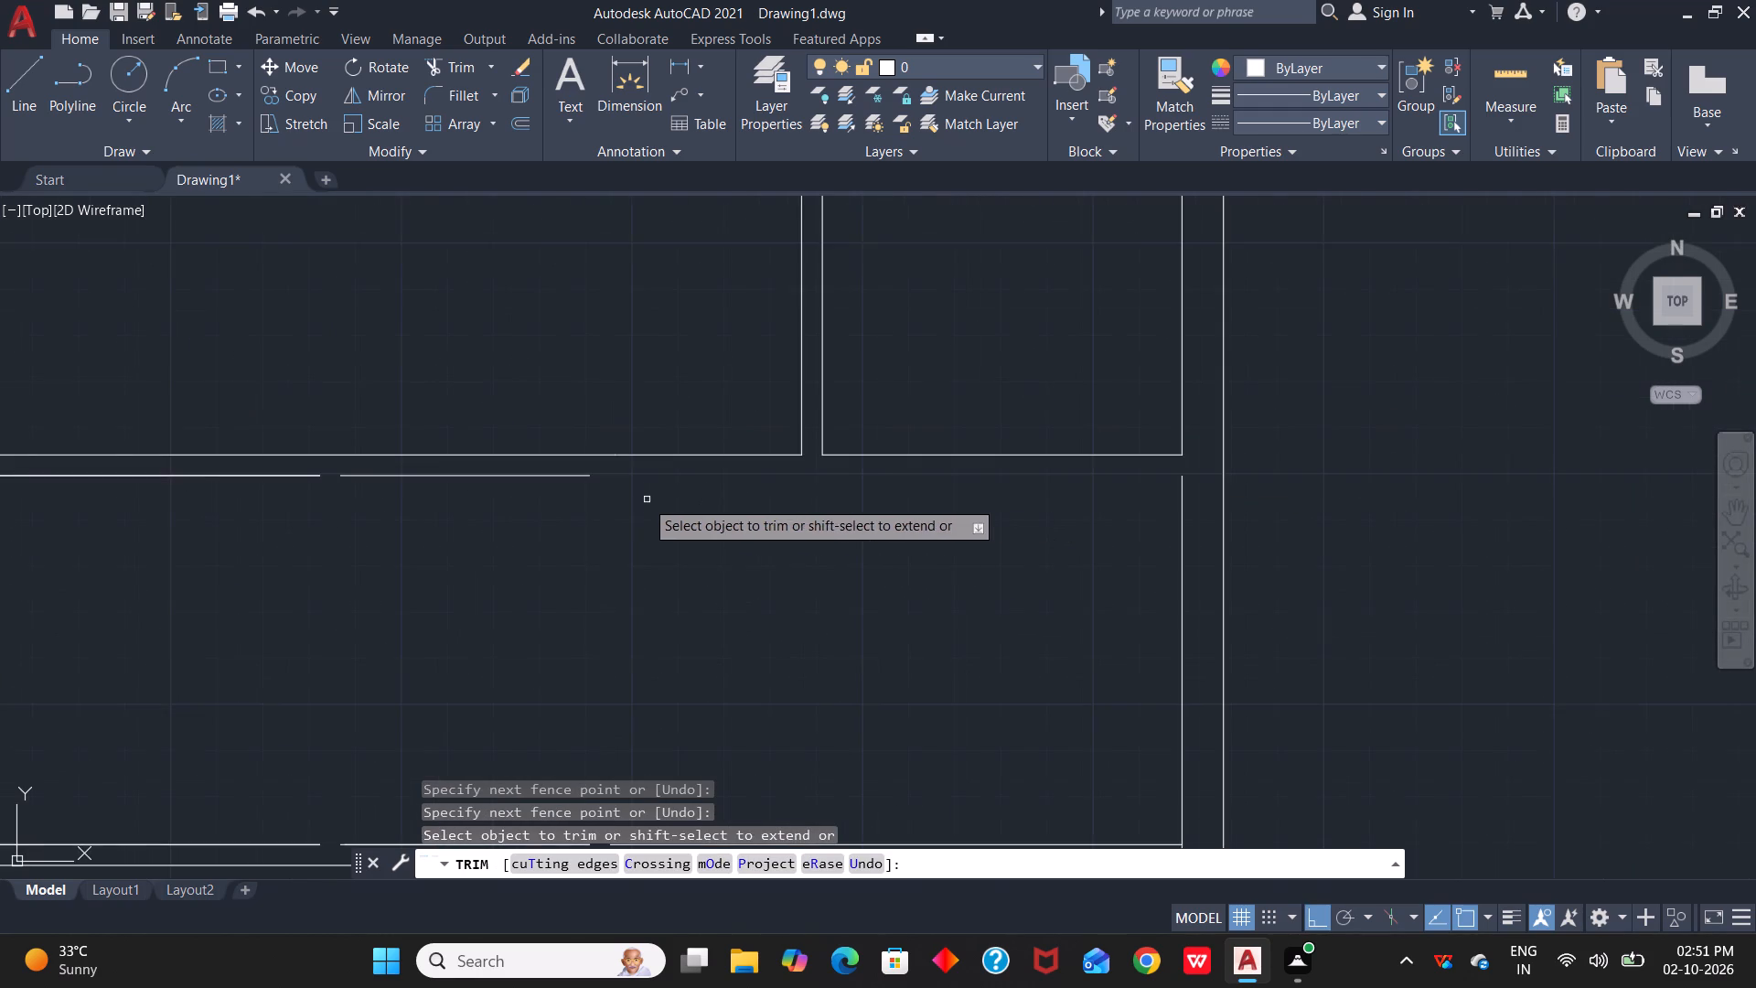
middle_click_drag(548, 517, 1015, 519)
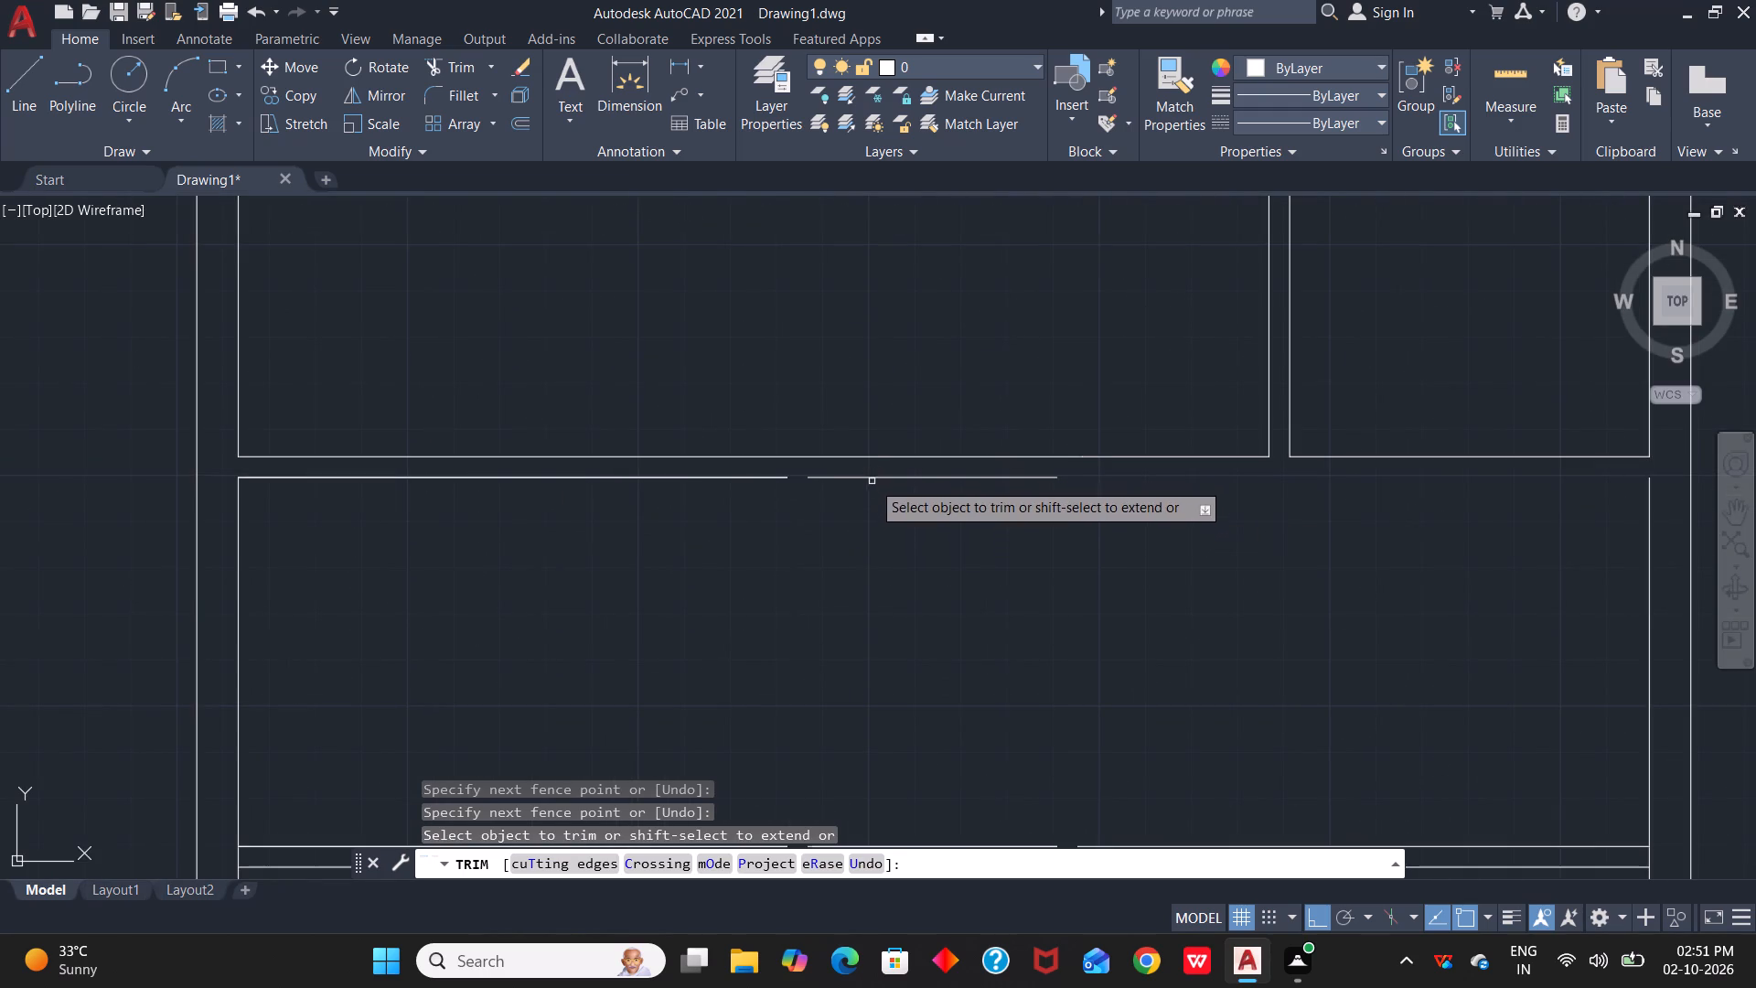
left_click(873, 478)
left_click(712, 478)
left_click(715, 478)
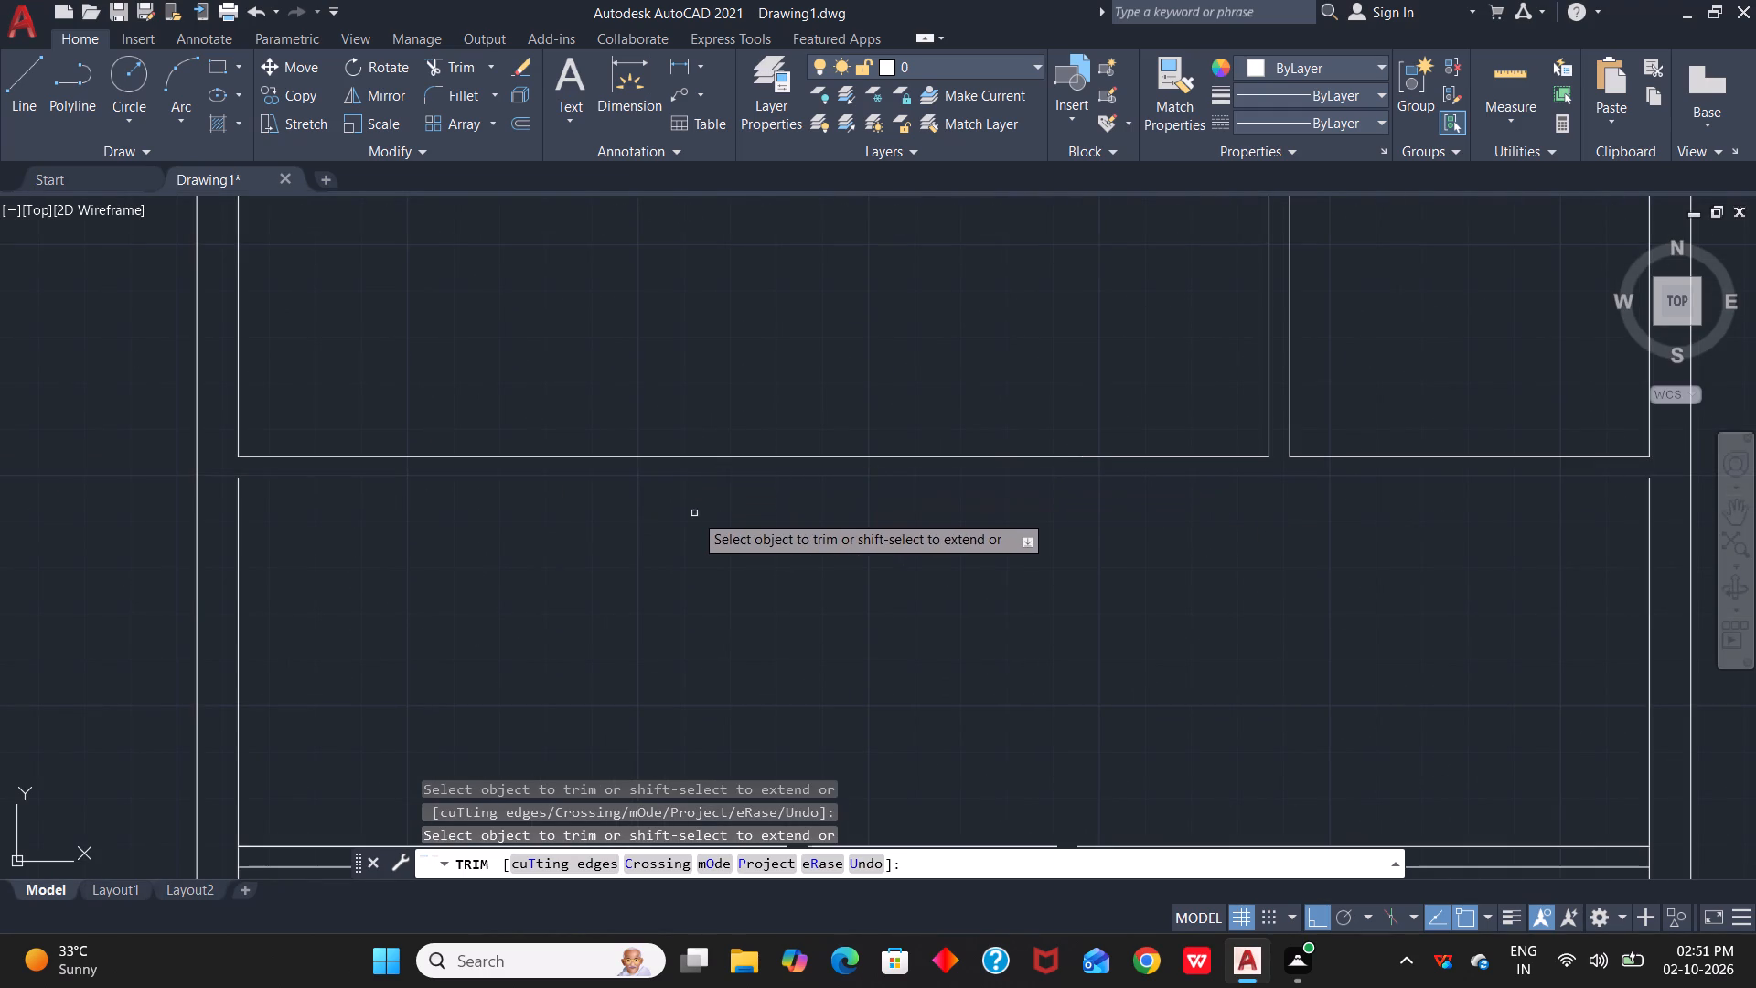
Trim away every segment of the broken horizontal line along the middle row's lower edge.
scroll(647, 693, "down", 3)
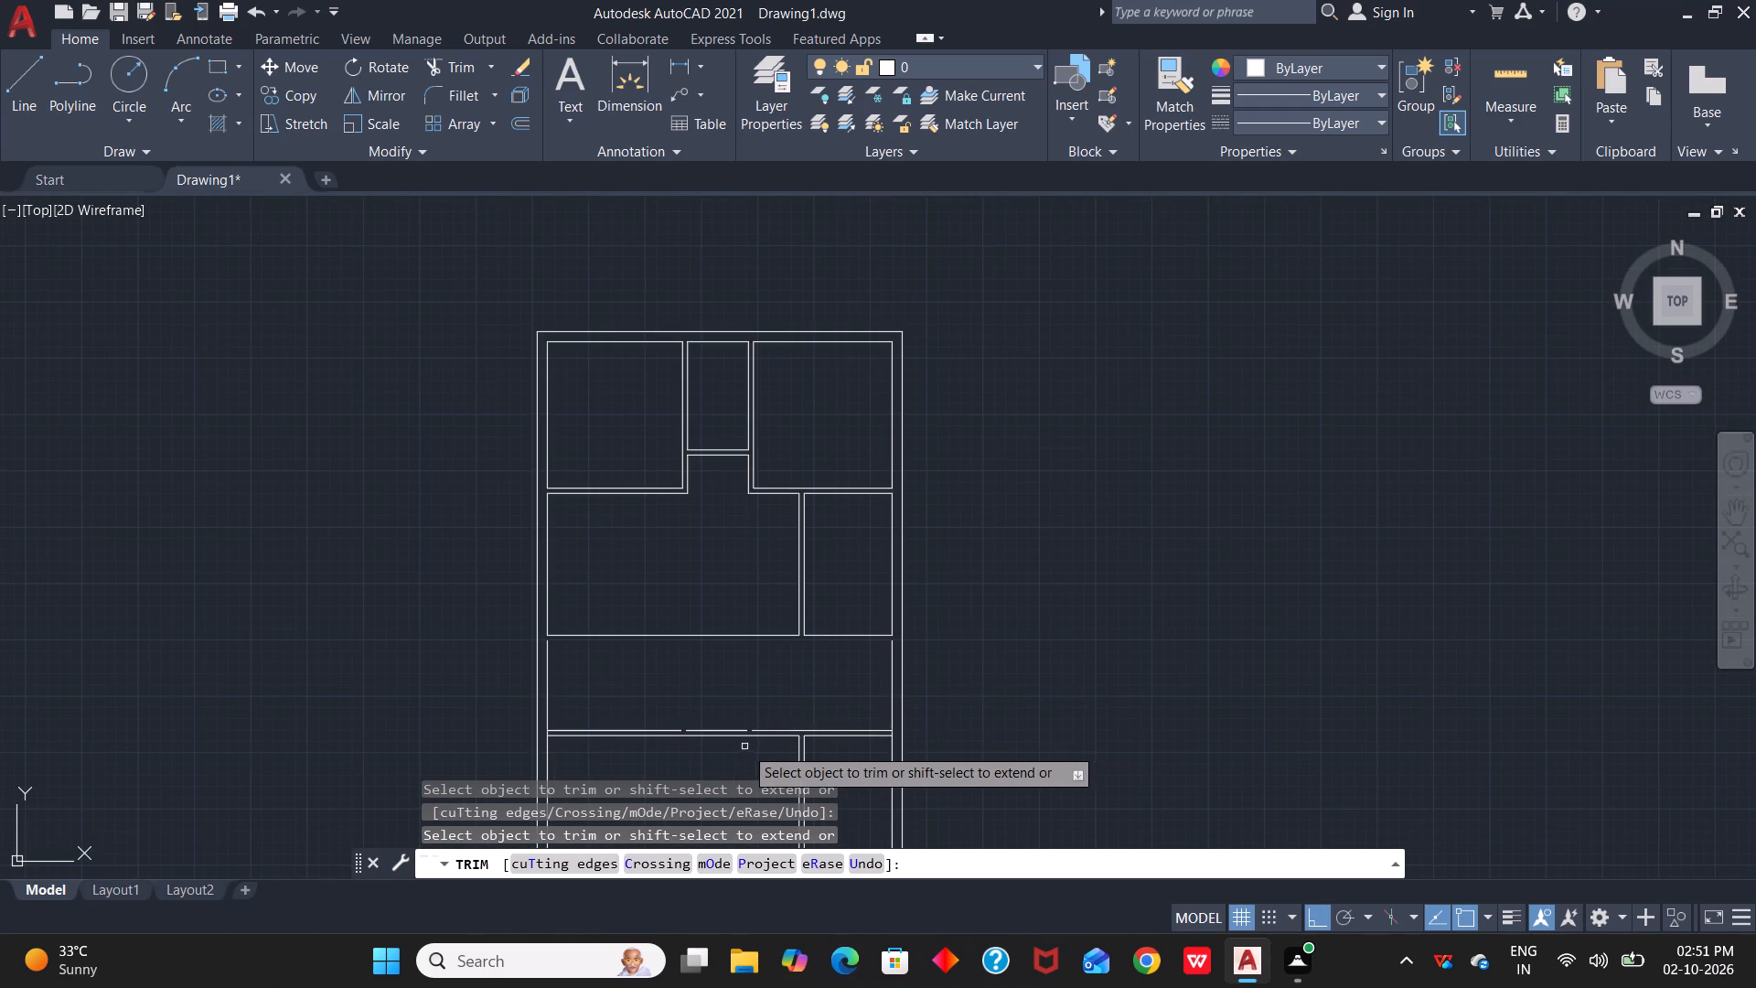
scroll(742, 725, "up", 4)
scroll(685, 699, "down", 1)
middle_click_drag(686, 699, 996, 351)
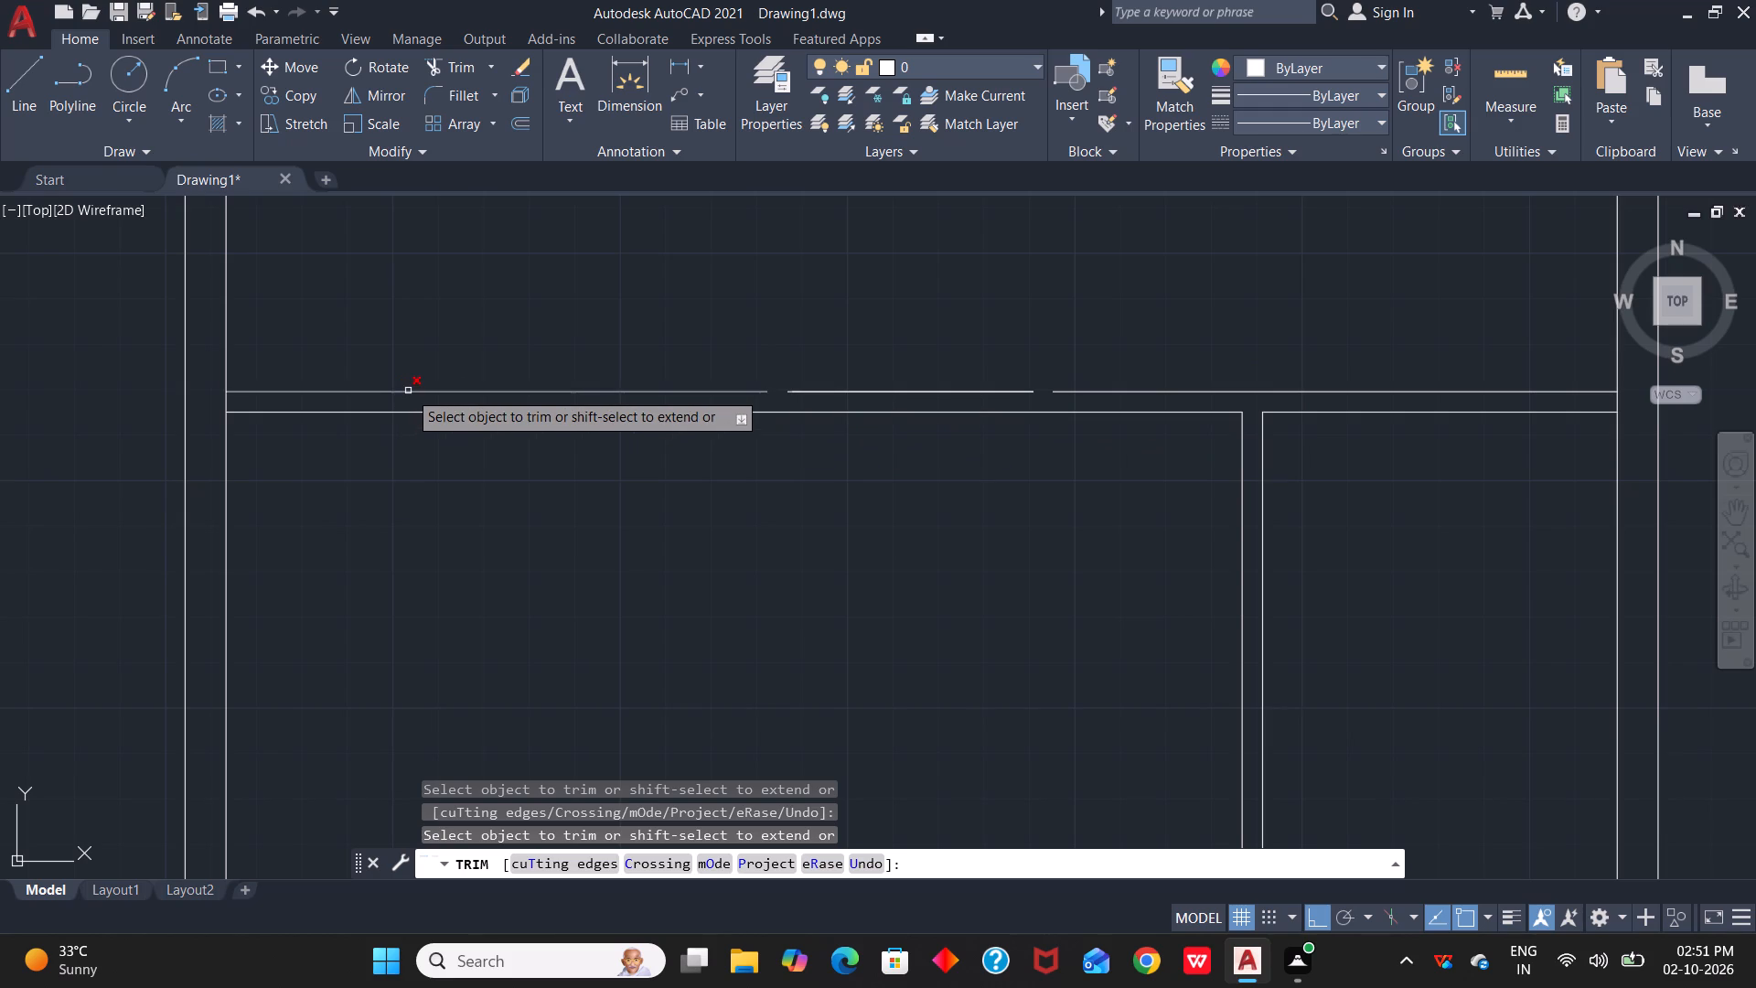
double_click(408, 391)
left_click(409, 392)
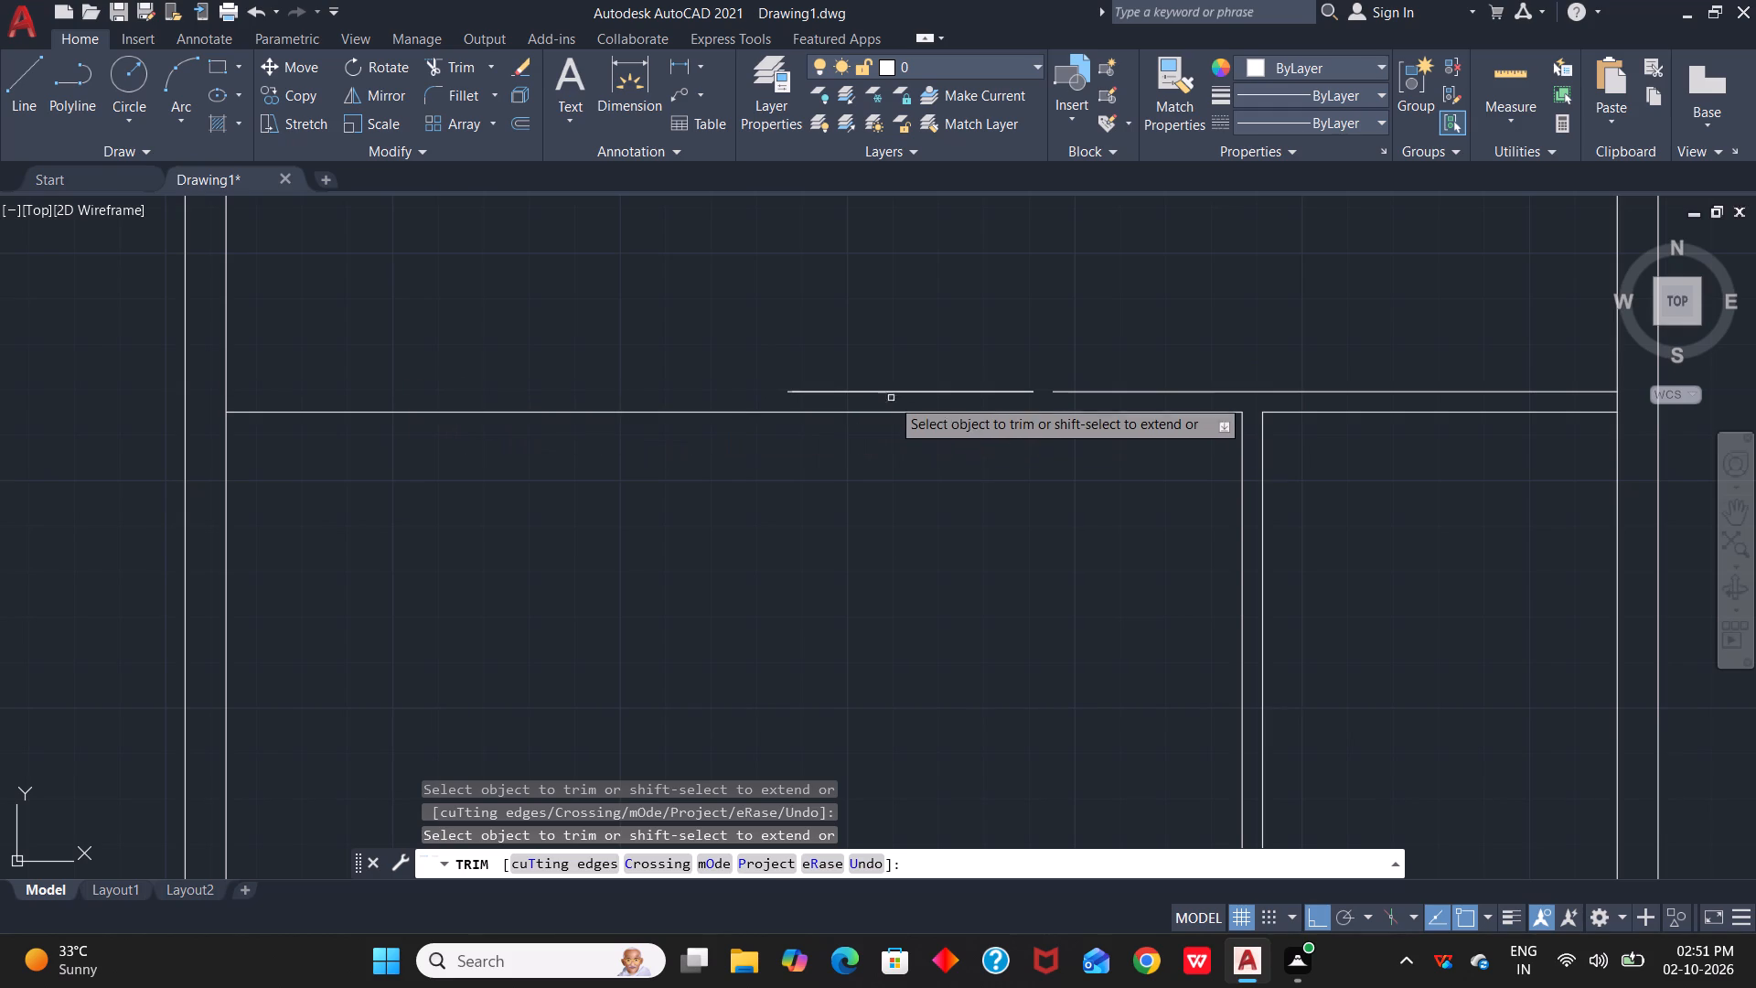
double_click(907, 391)
left_click(910, 395)
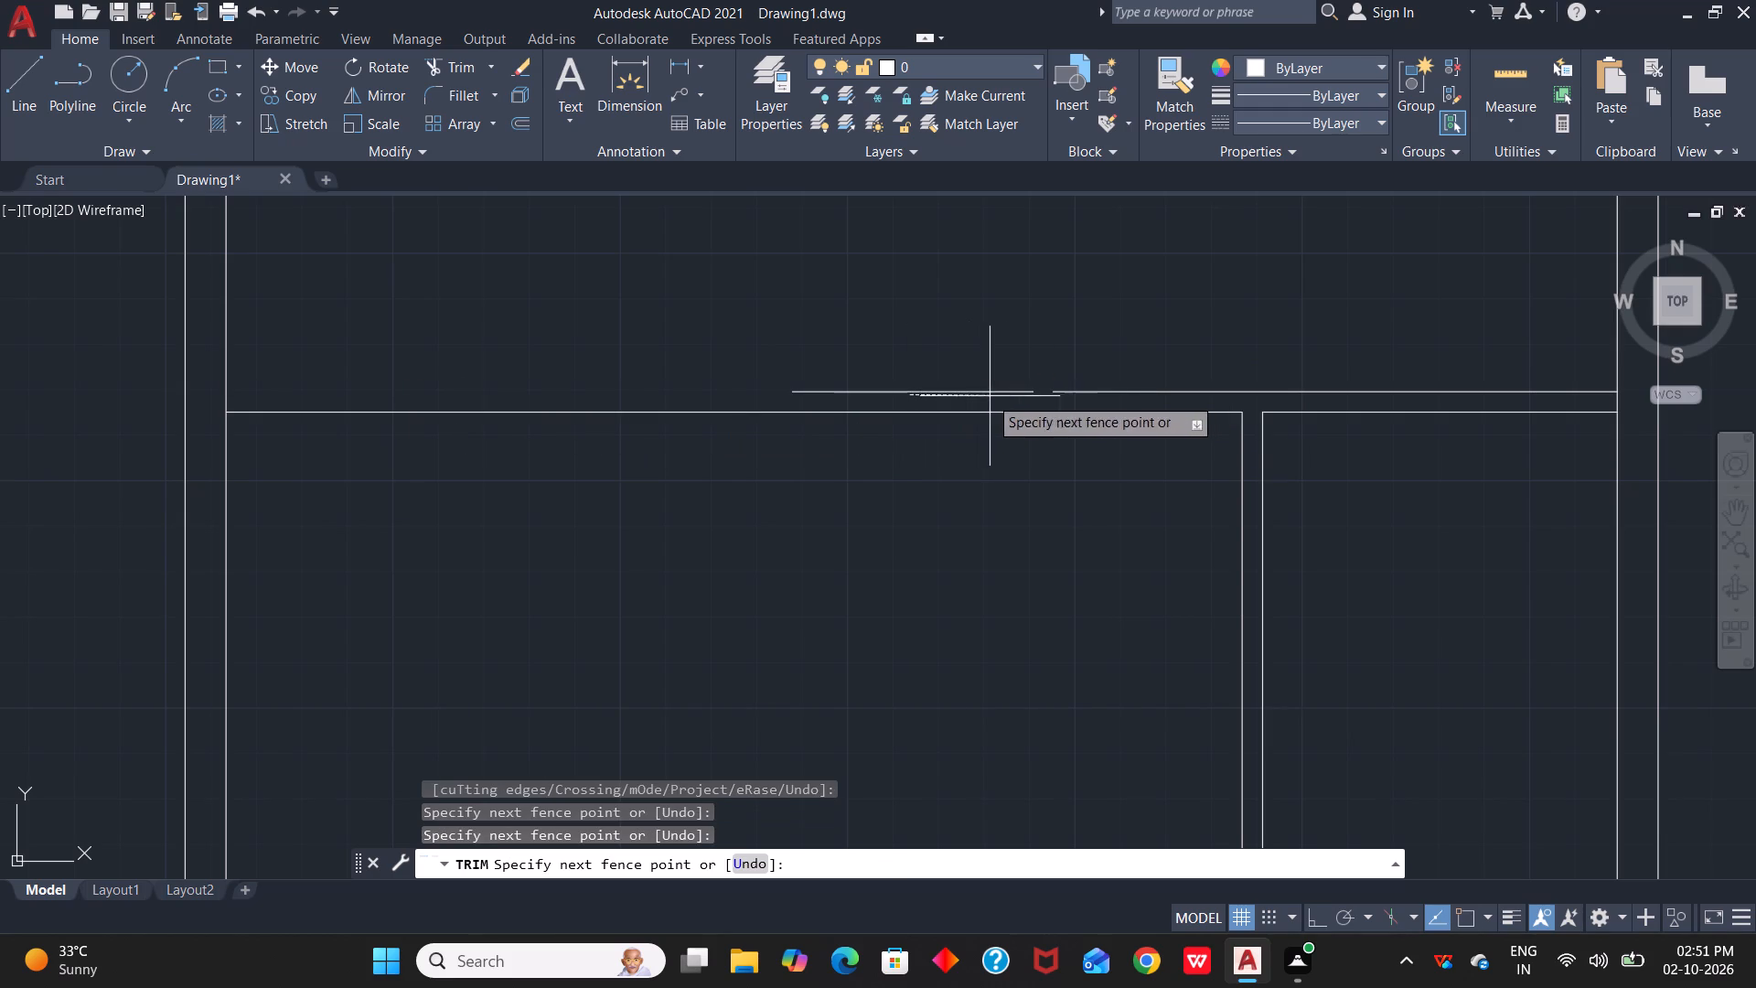
left_click_drag(984, 396, 1008, 368)
left_click_drag(981, 405, 1012, 370)
left_click_drag(1162, 369, 1242, 399)
scroll(1273, 350, "down", 1)
scroll(1167, 346, "down", 1)
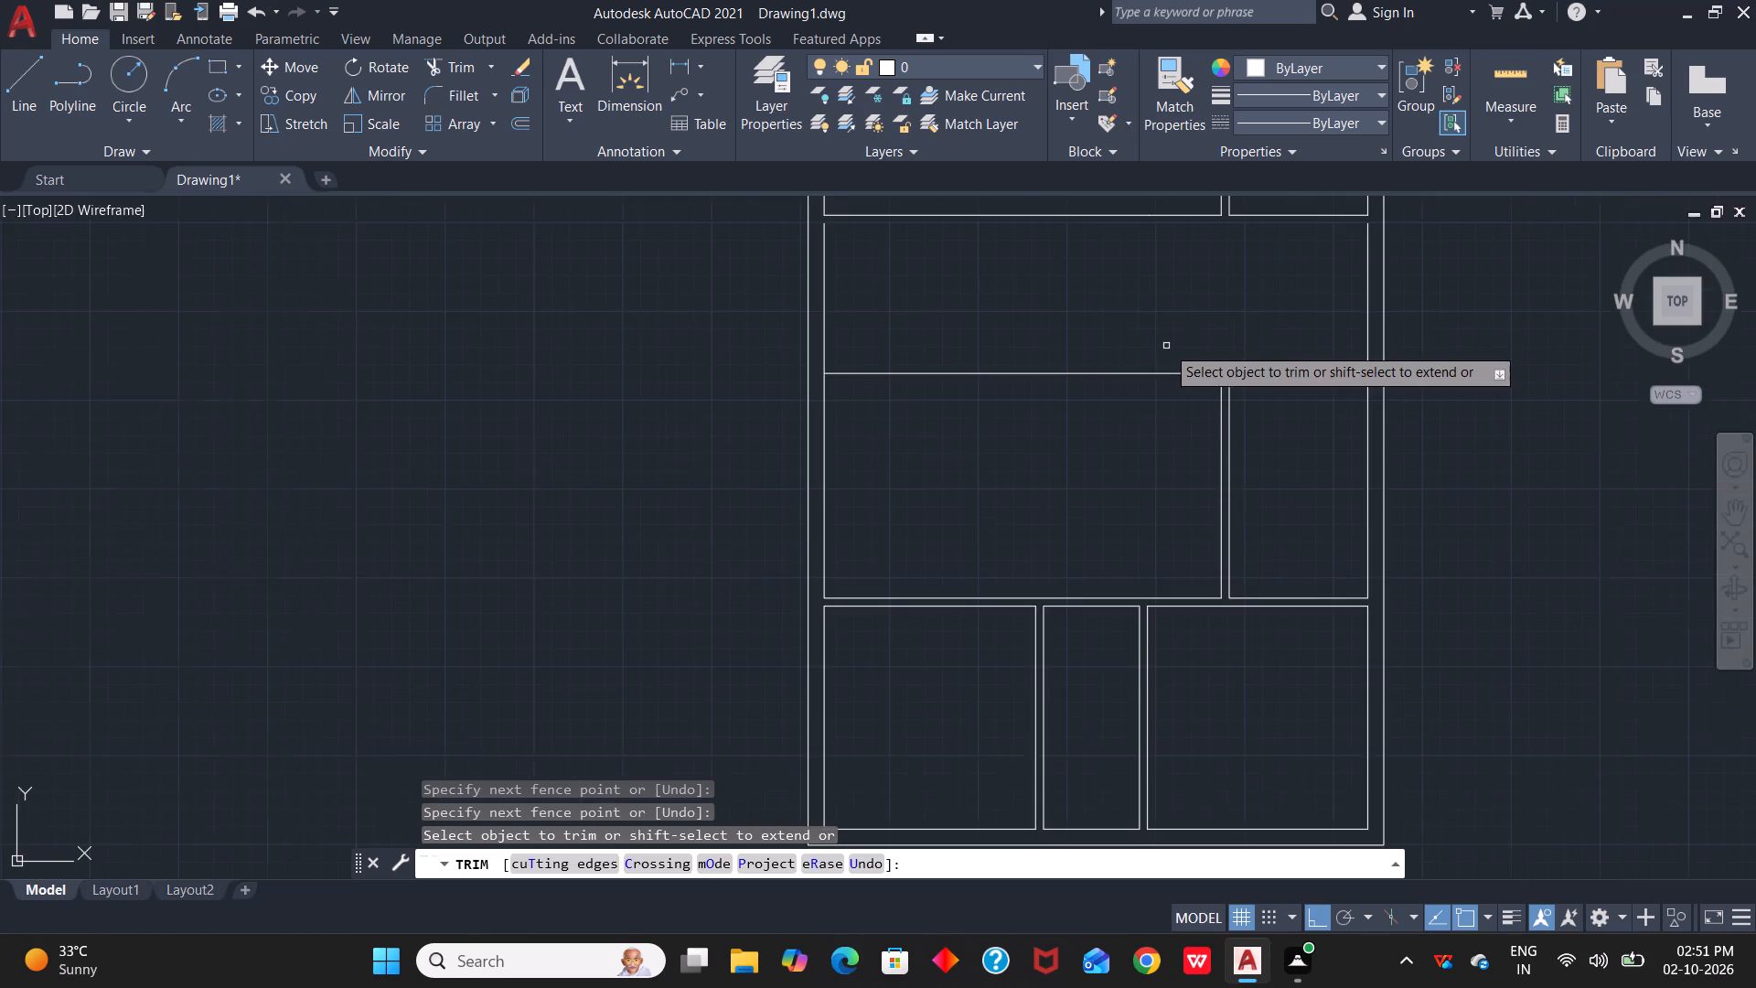
Trim away the horizontal lines closing the bottom of the upper large room and its adjoining side room.
middle_click_drag(1100, 328, 1162, 475)
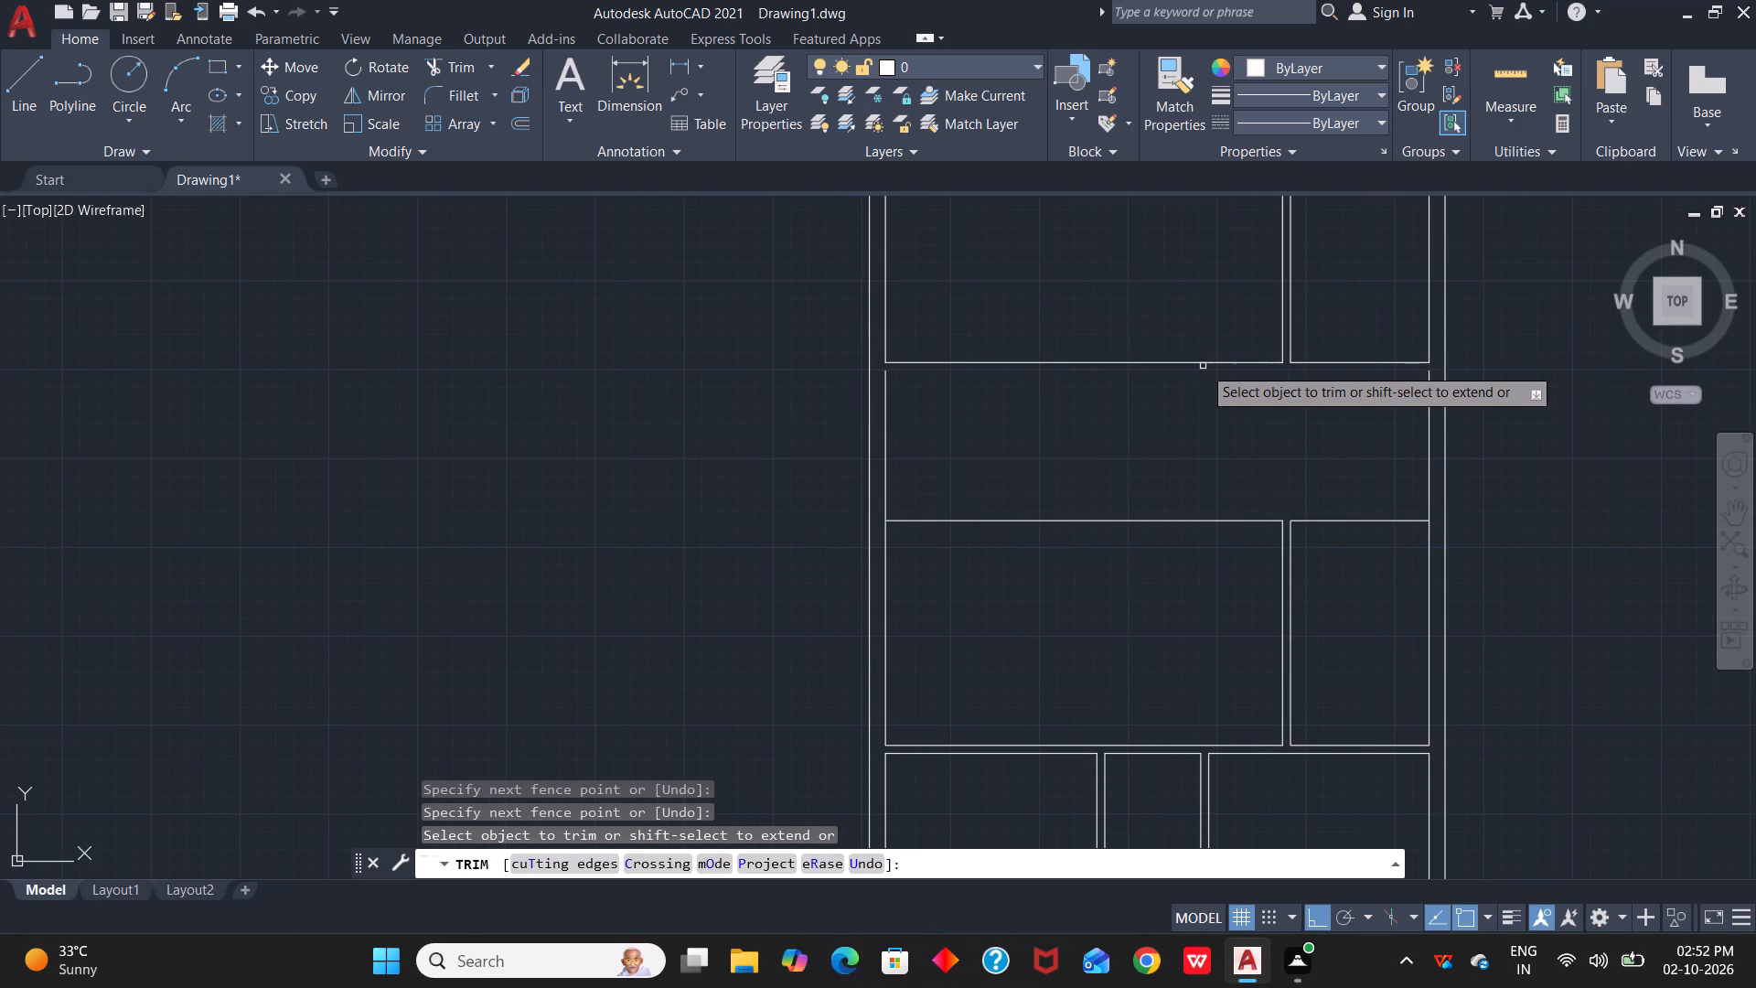
left_click(1205, 361)
left_click(1240, 361)
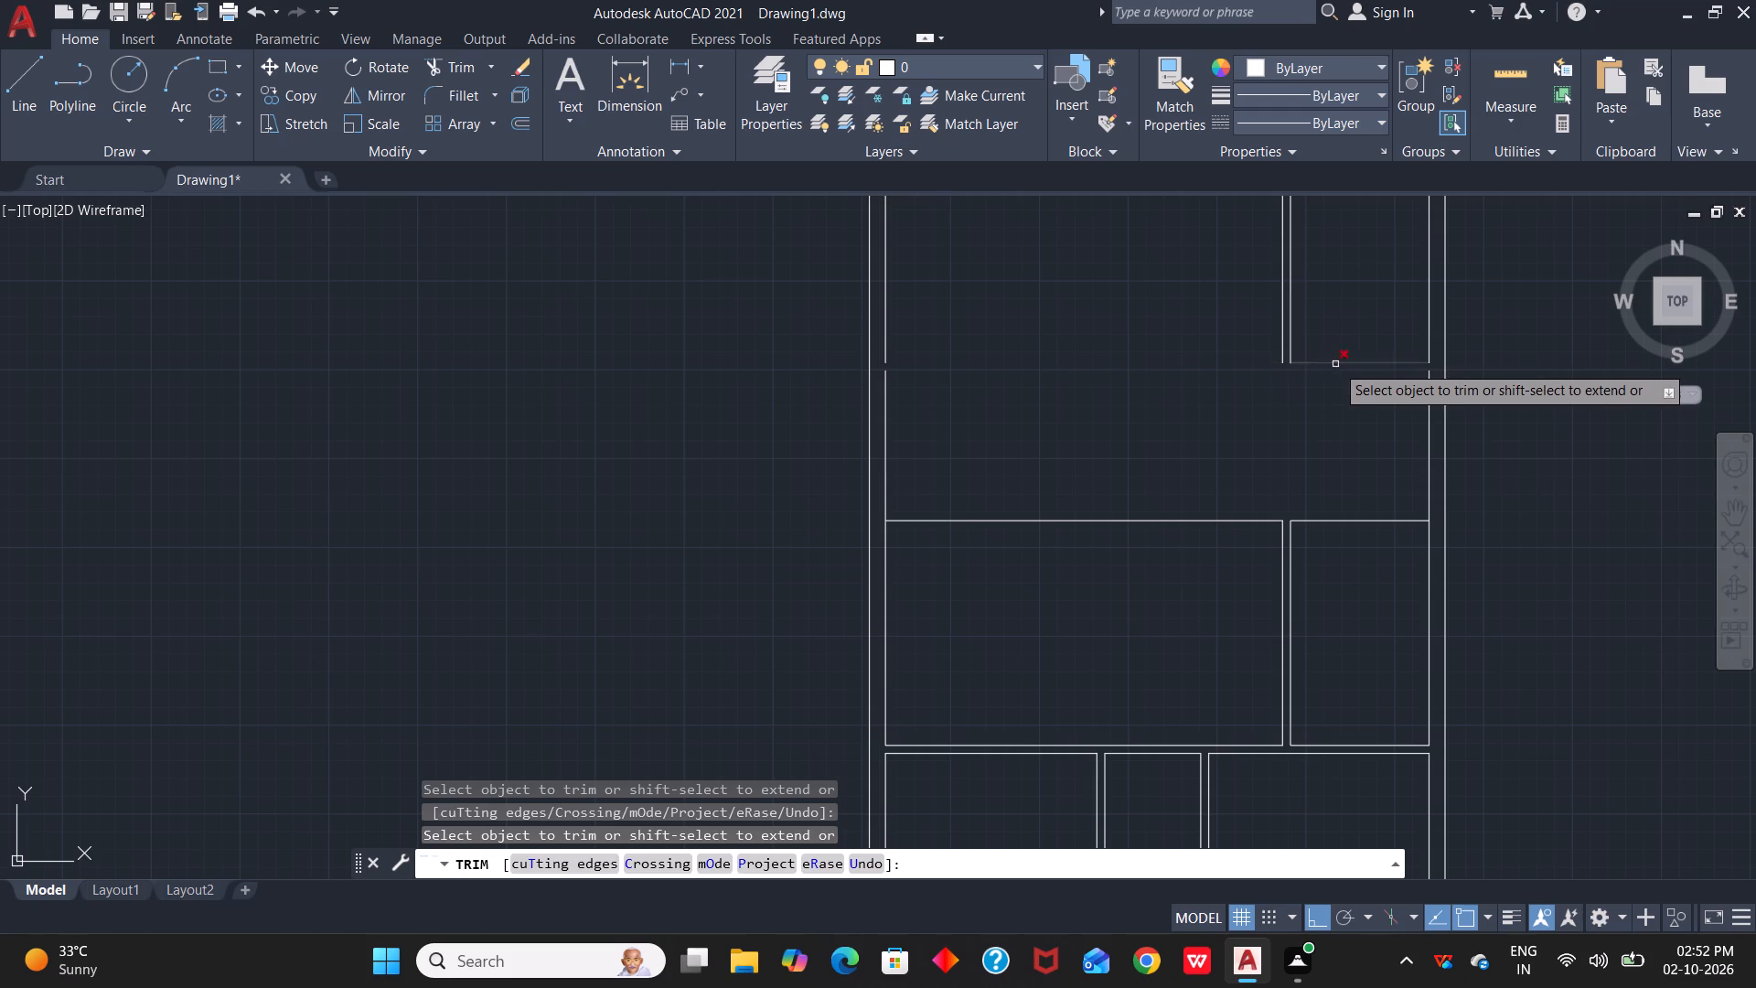
left_click(1335, 364)
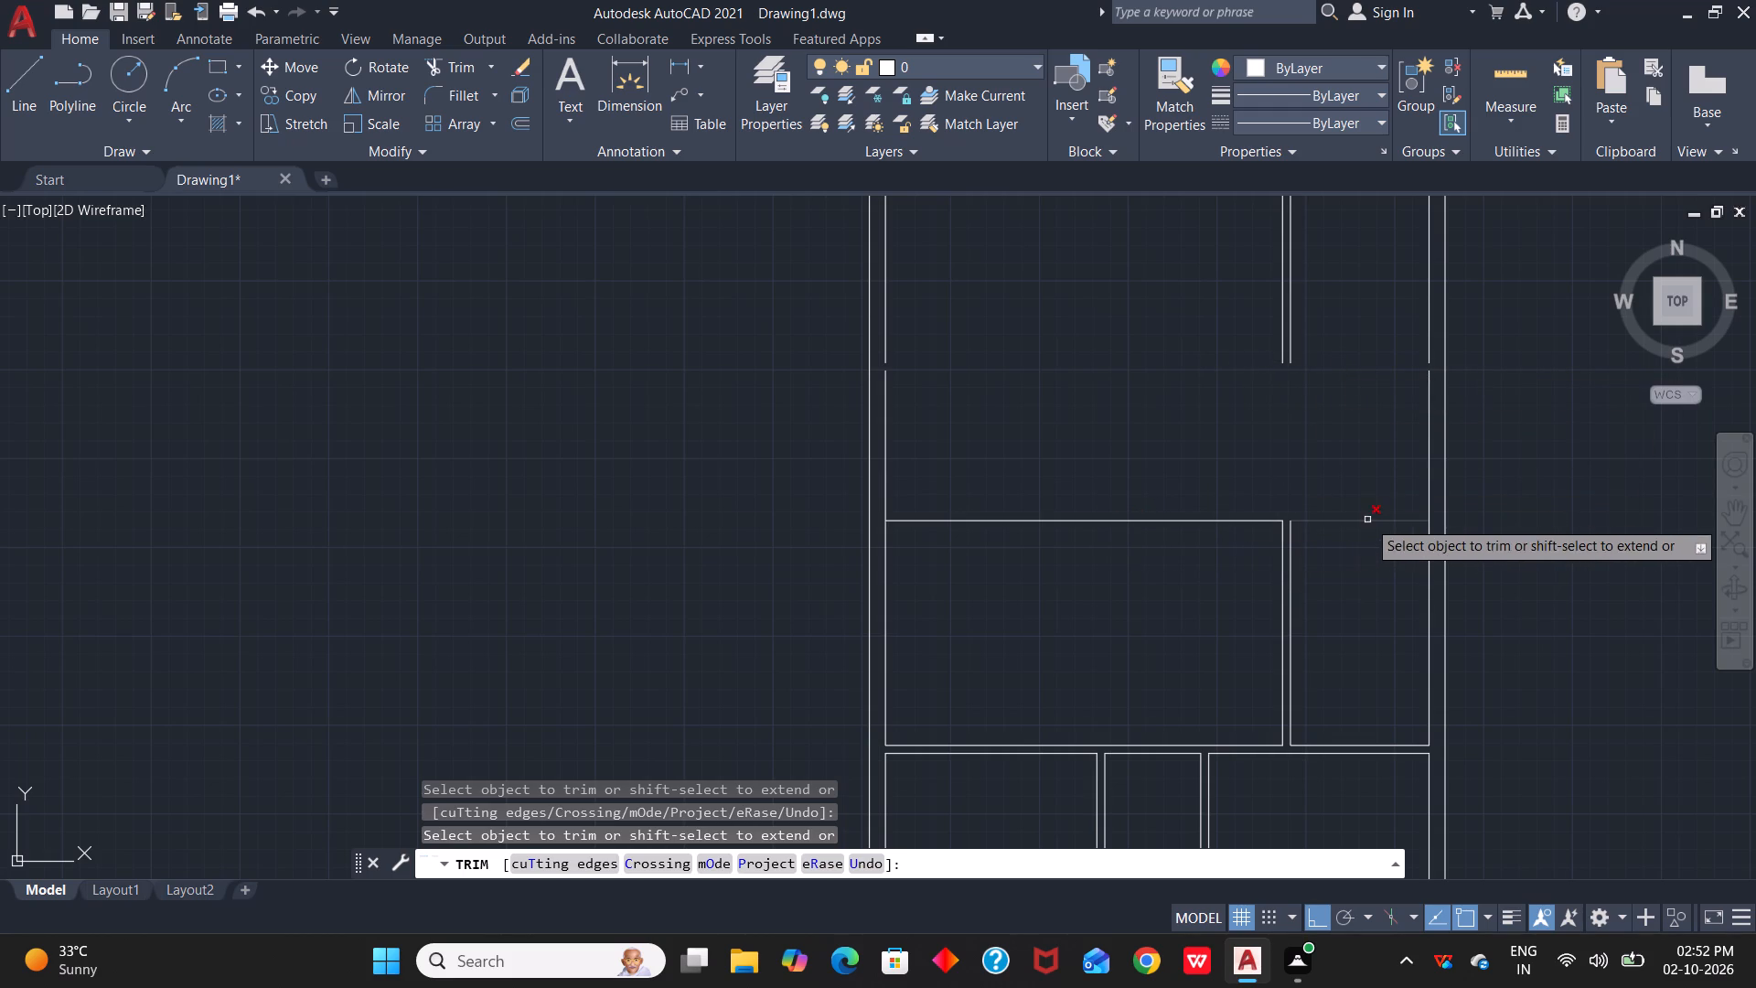
scroll(1101, 407, "down", 1)
scroll(985, 393, "up", 1)
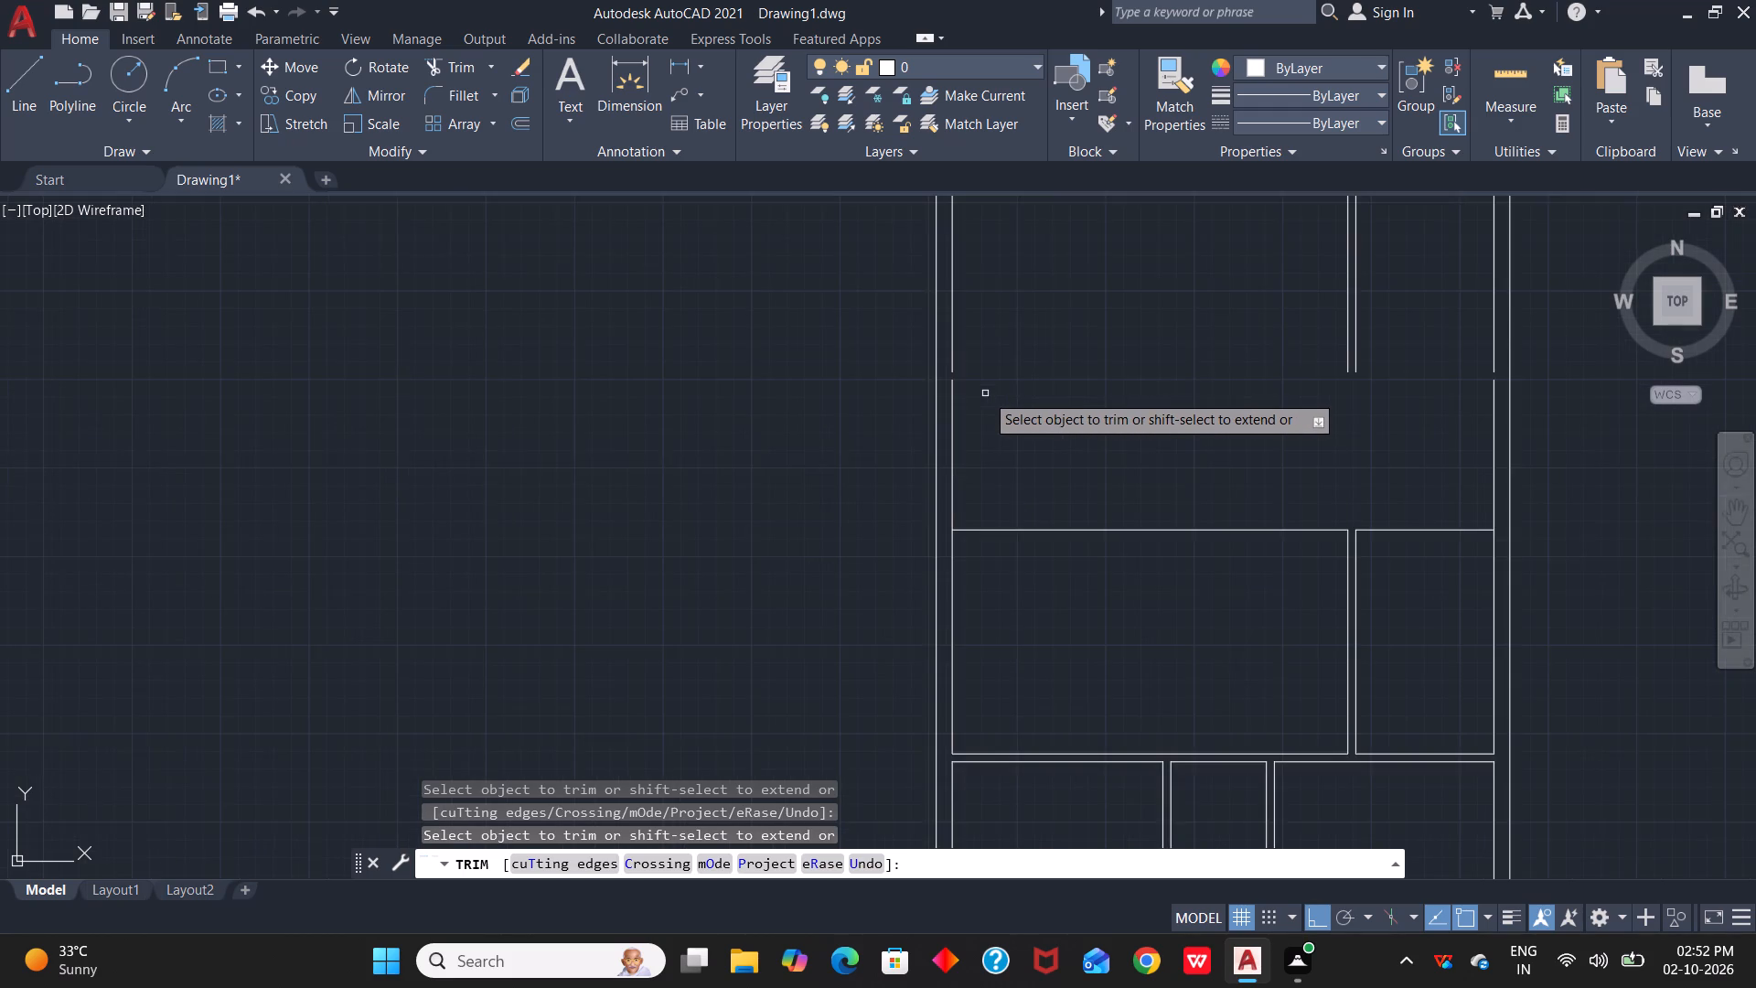
middle_click_drag(985, 396, 1001, 452)
key("Escape")
key("Escape")
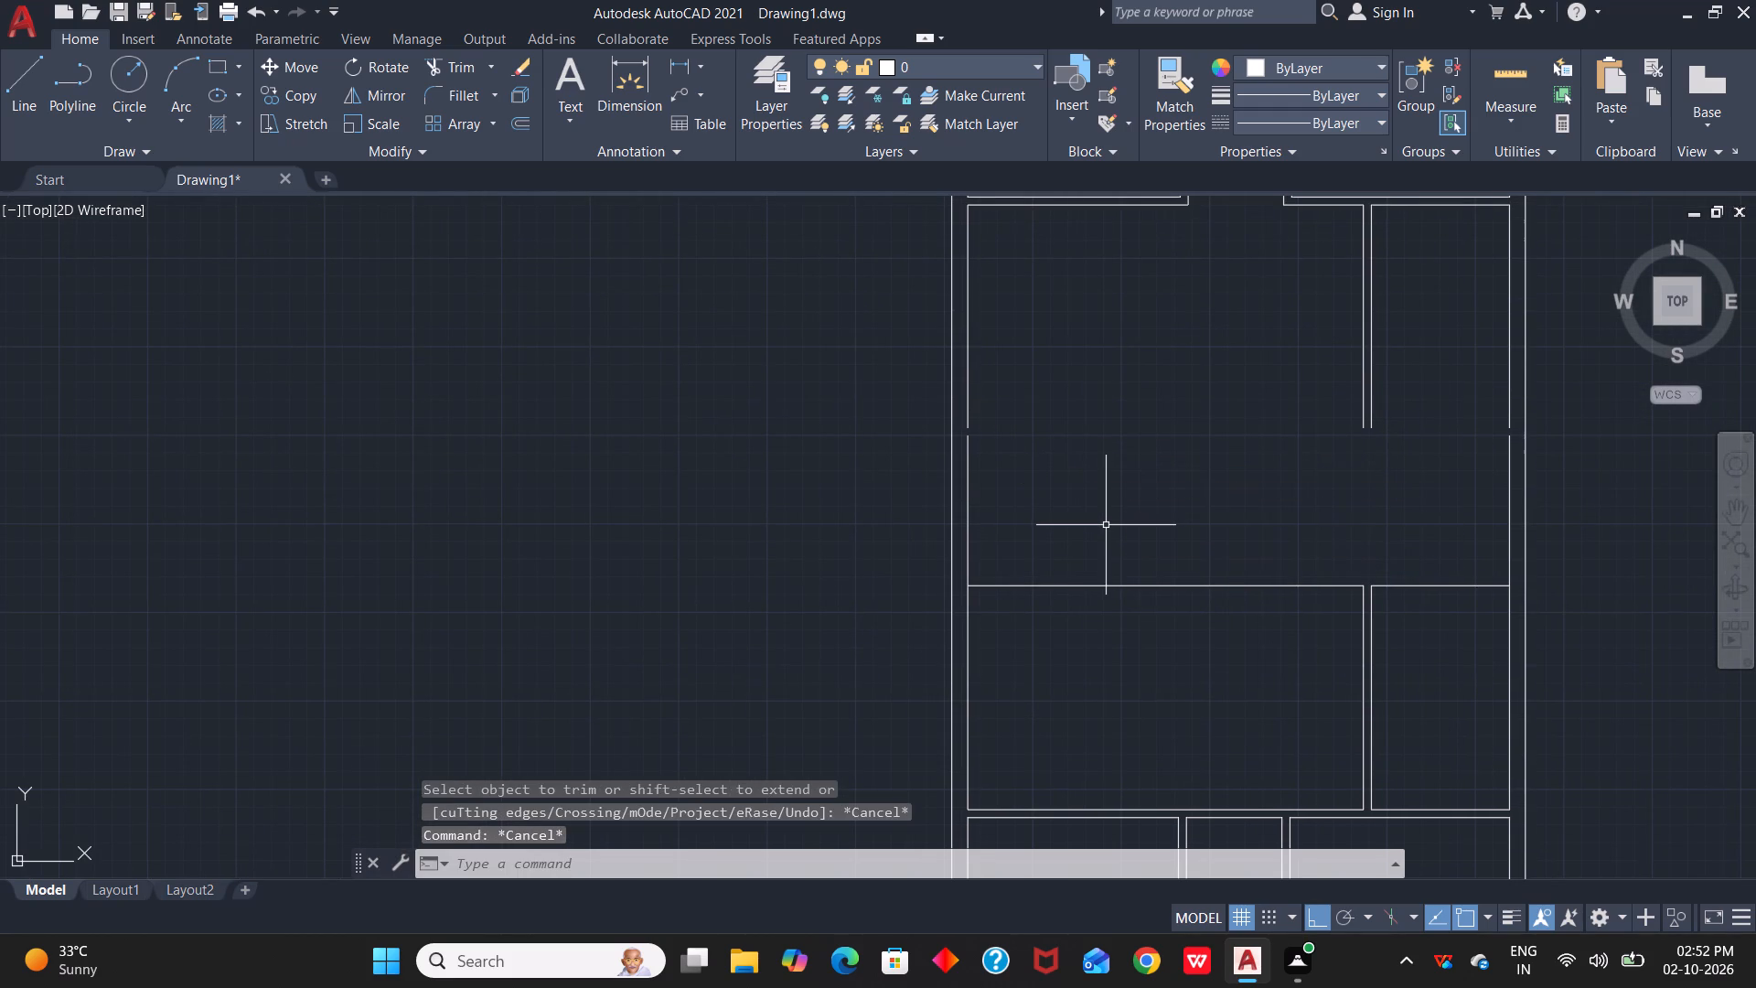
Offset the top line of the lower large room upward by 4.5" into the middle row.
type("o")
key("space")
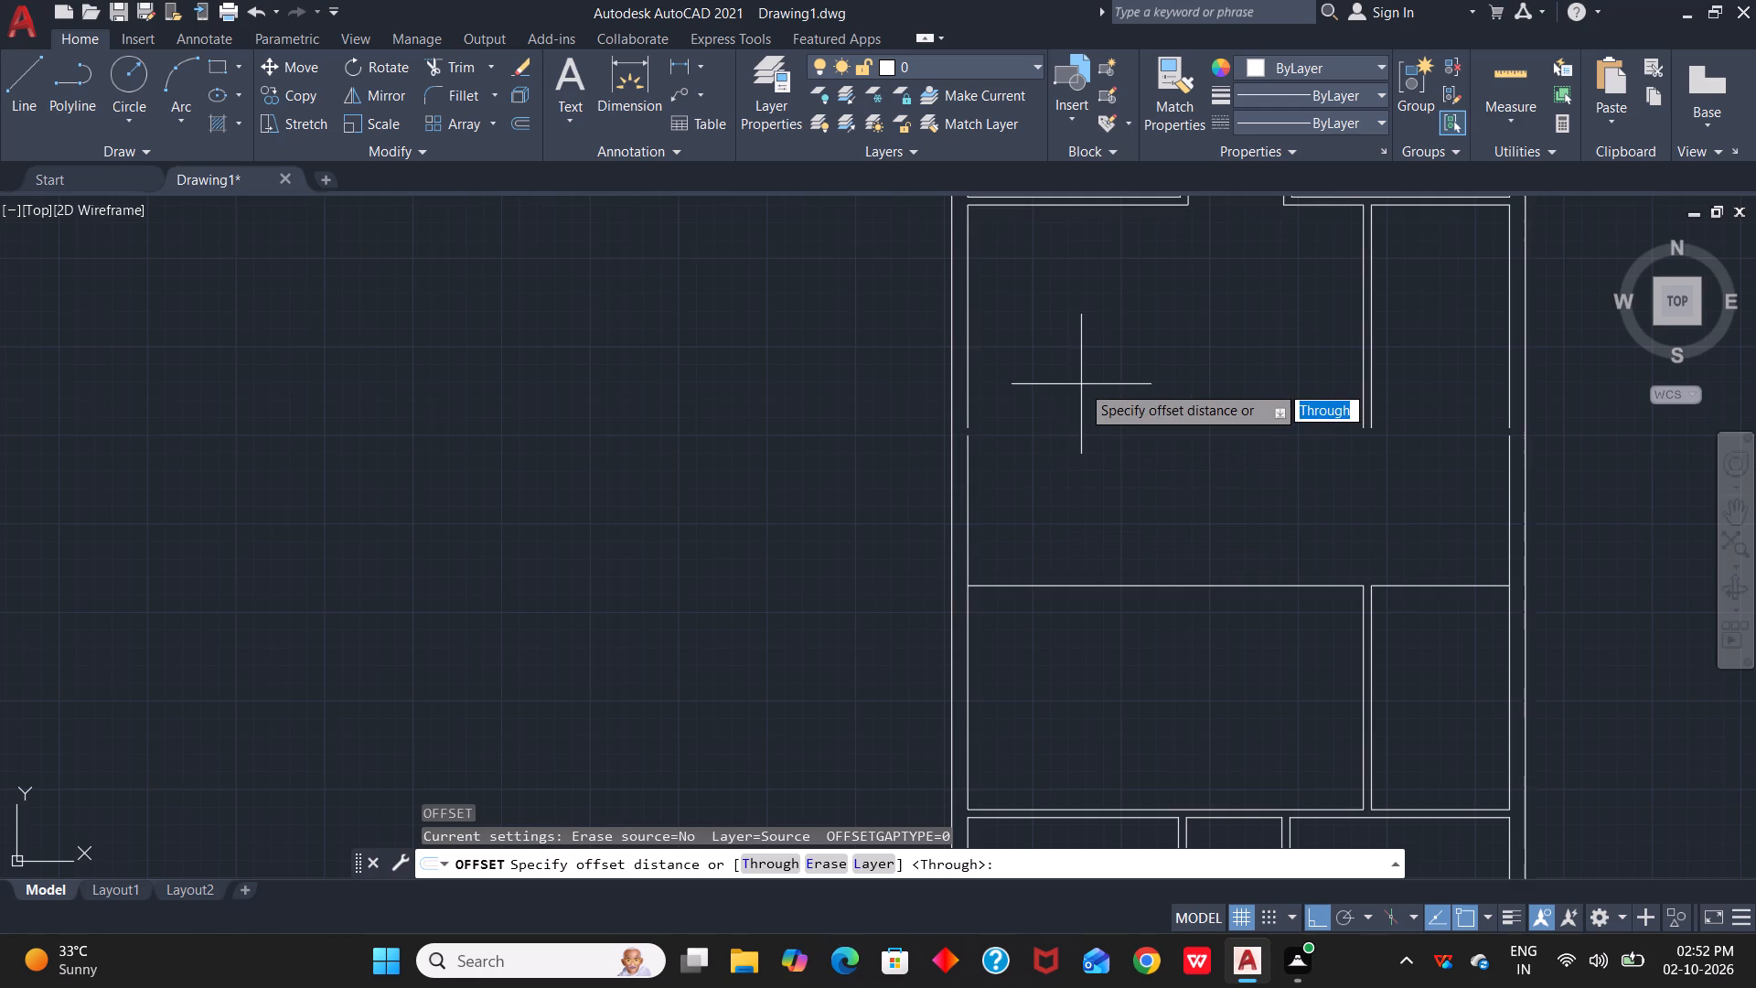
scroll(1081, 384, "down", 1)
scroll(1134, 445, "up", 1)
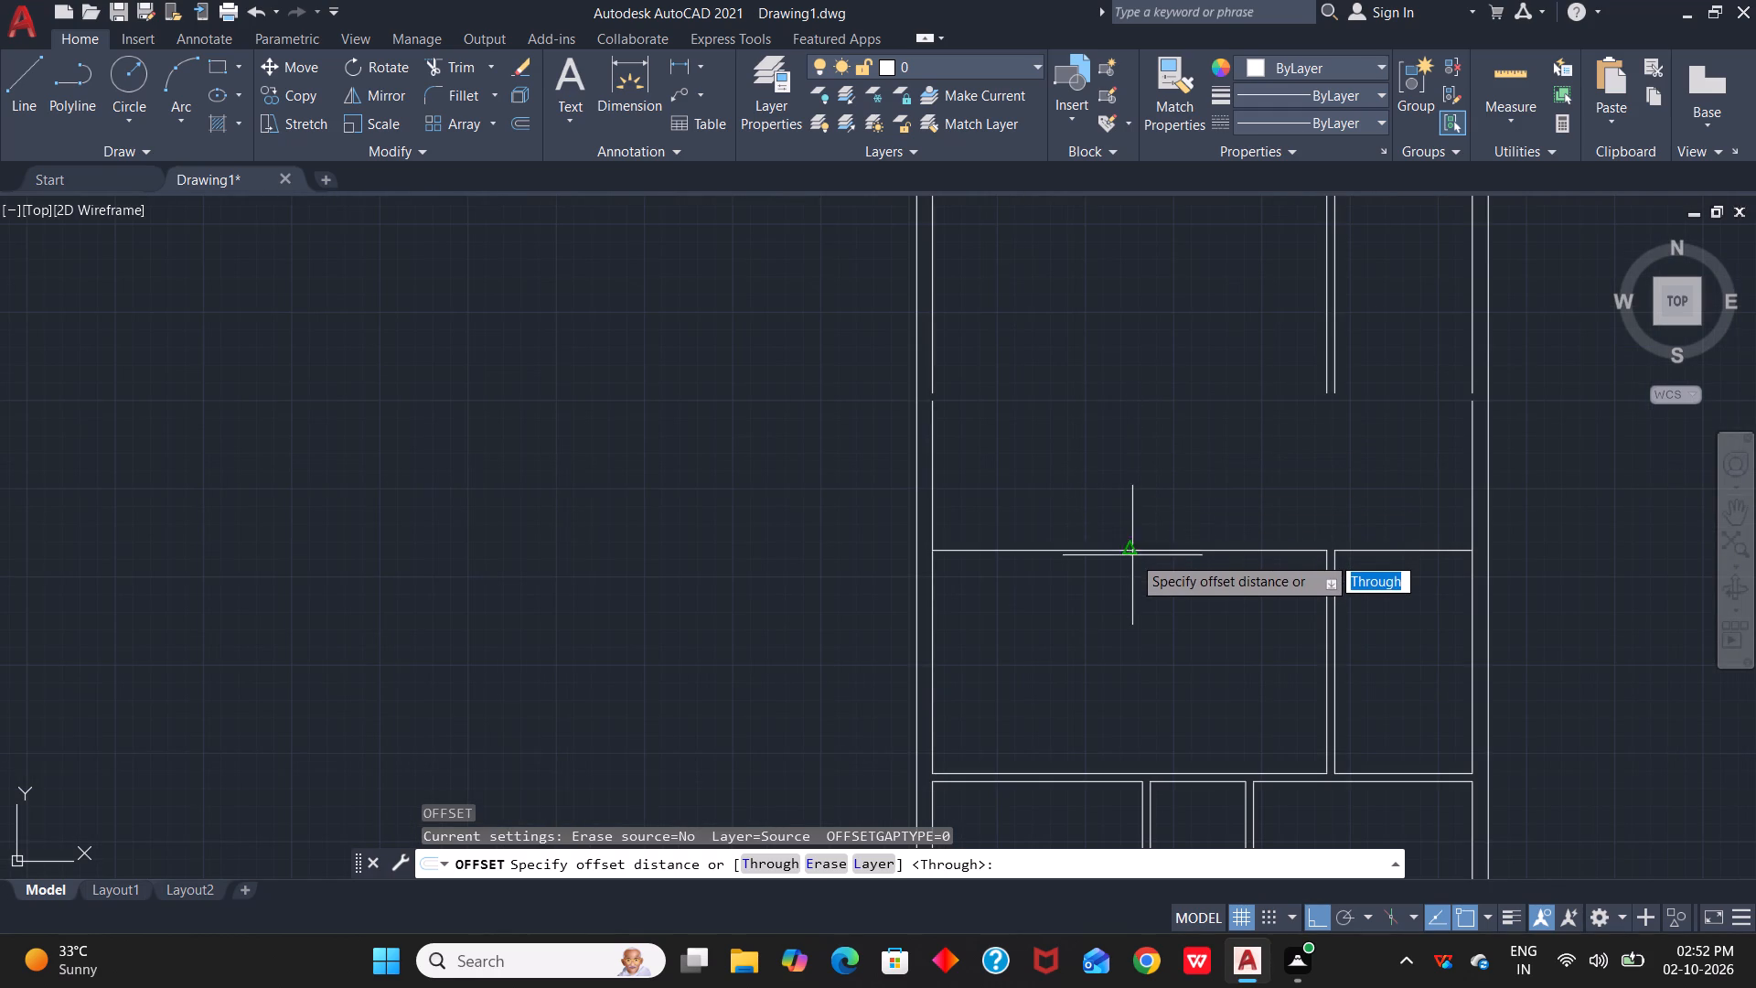
left_click(1133, 551)
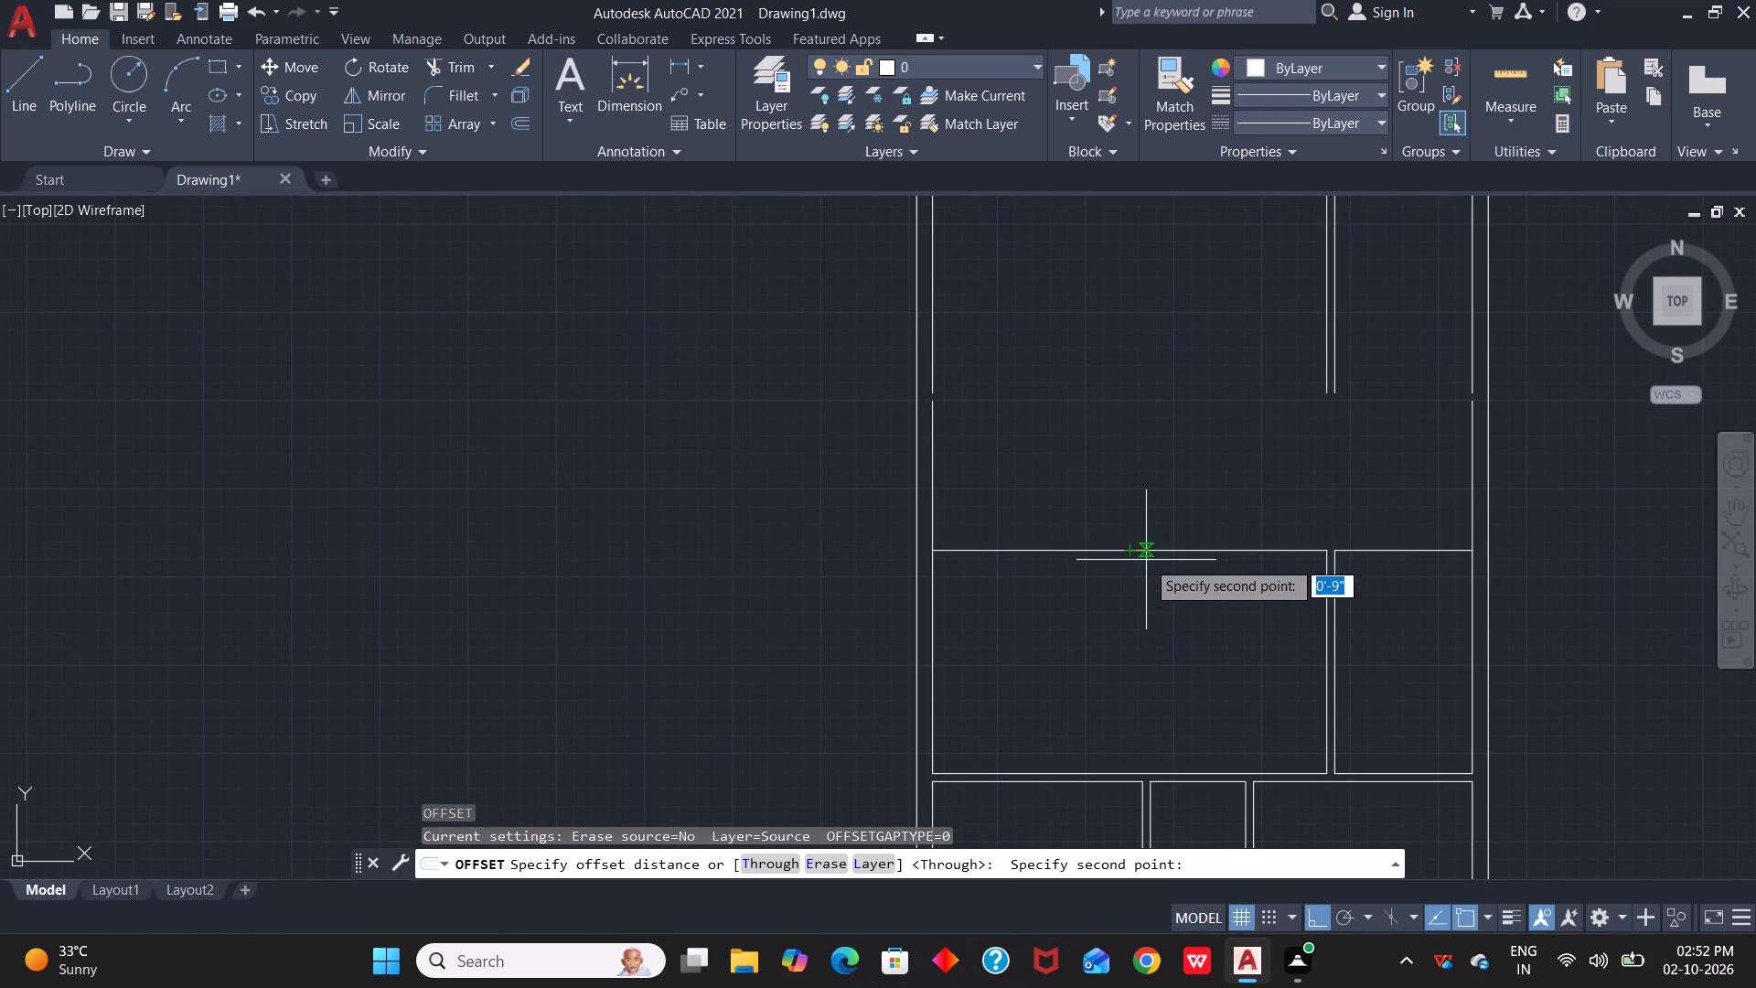
type("4.5")
key("shift+quotedbl")
key("Return")
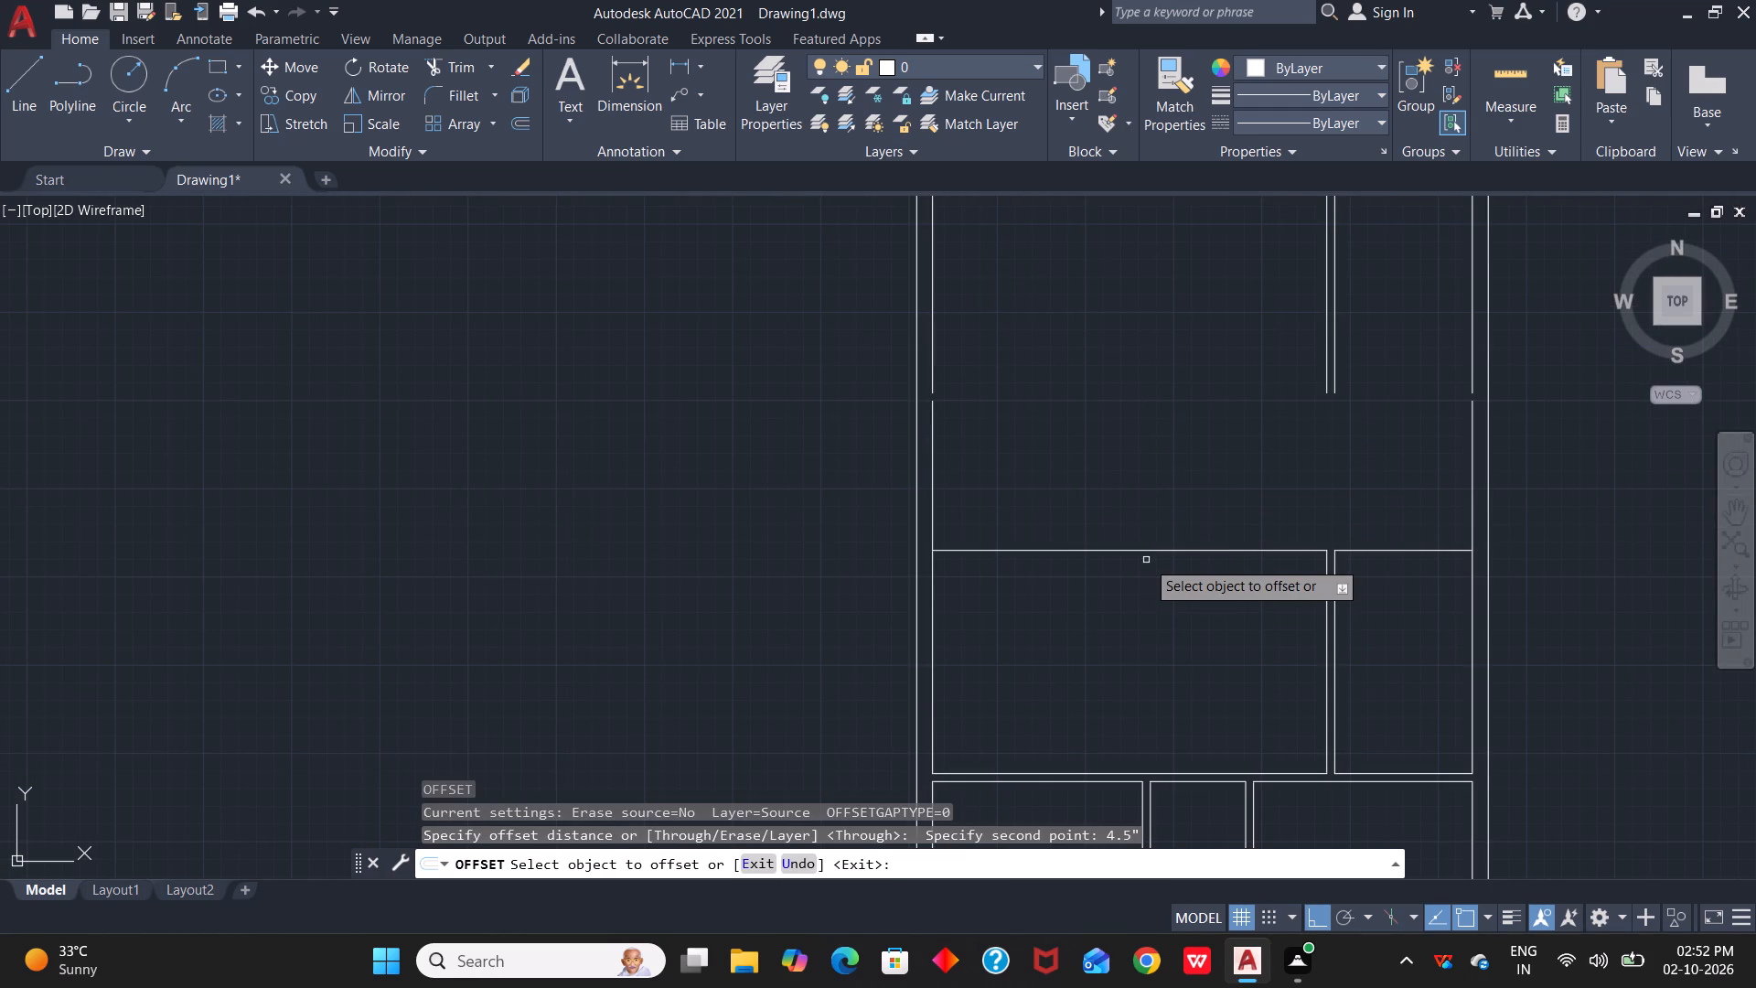
left_click(1152, 552)
left_click(1158, 503)
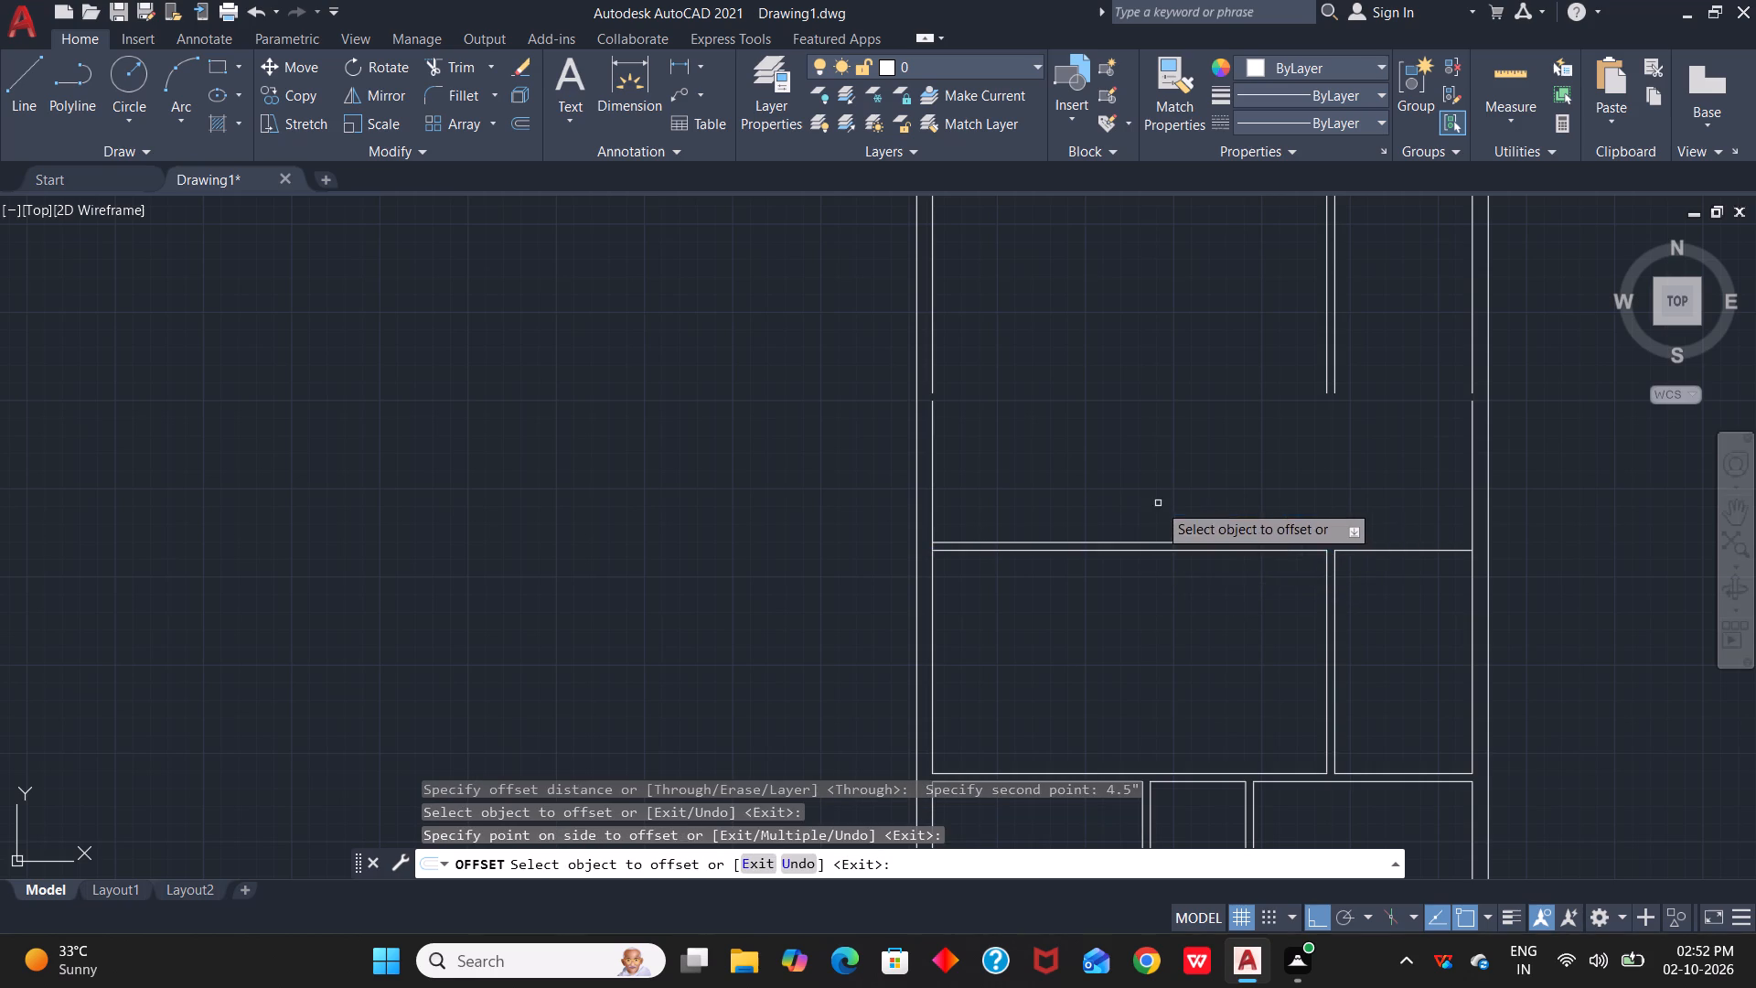
Offset the top line of the lower side room upward by 4.5" into the middle row.
scroll(1325, 593, "down", 1)
middle_click_drag(1374, 607, 1038, 638)
scroll(984, 603, "up", 2)
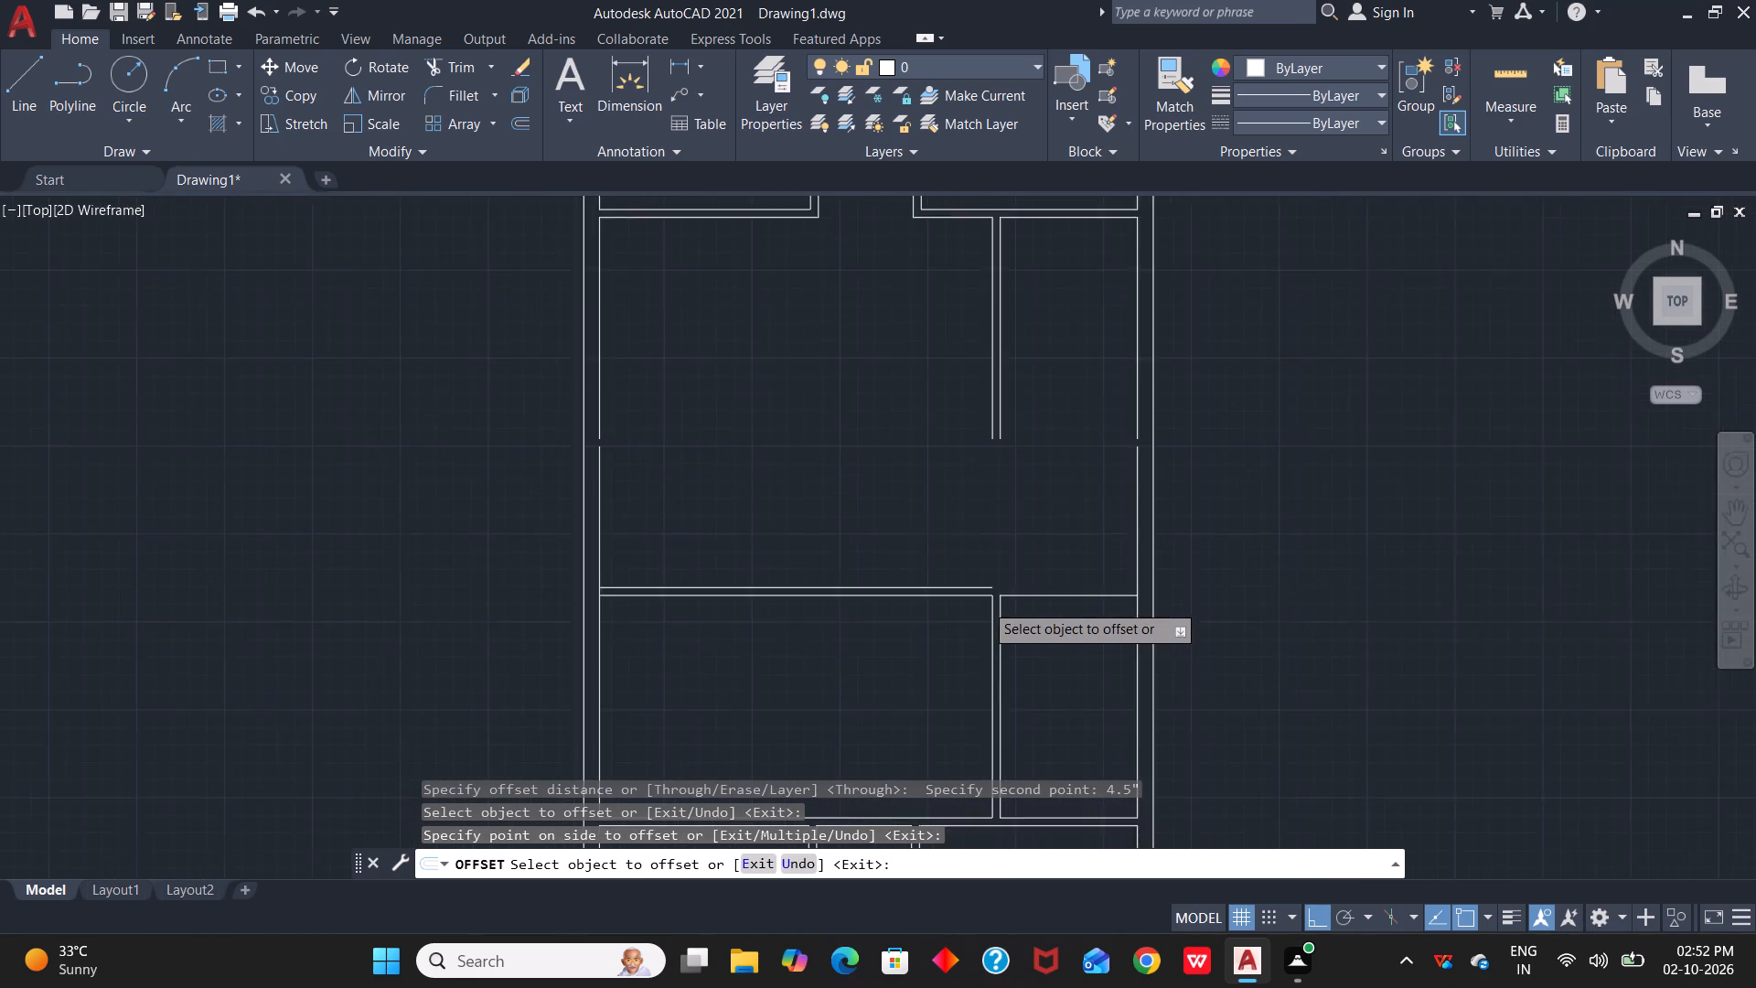
left_click(1096, 594)
left_click(1096, 557)
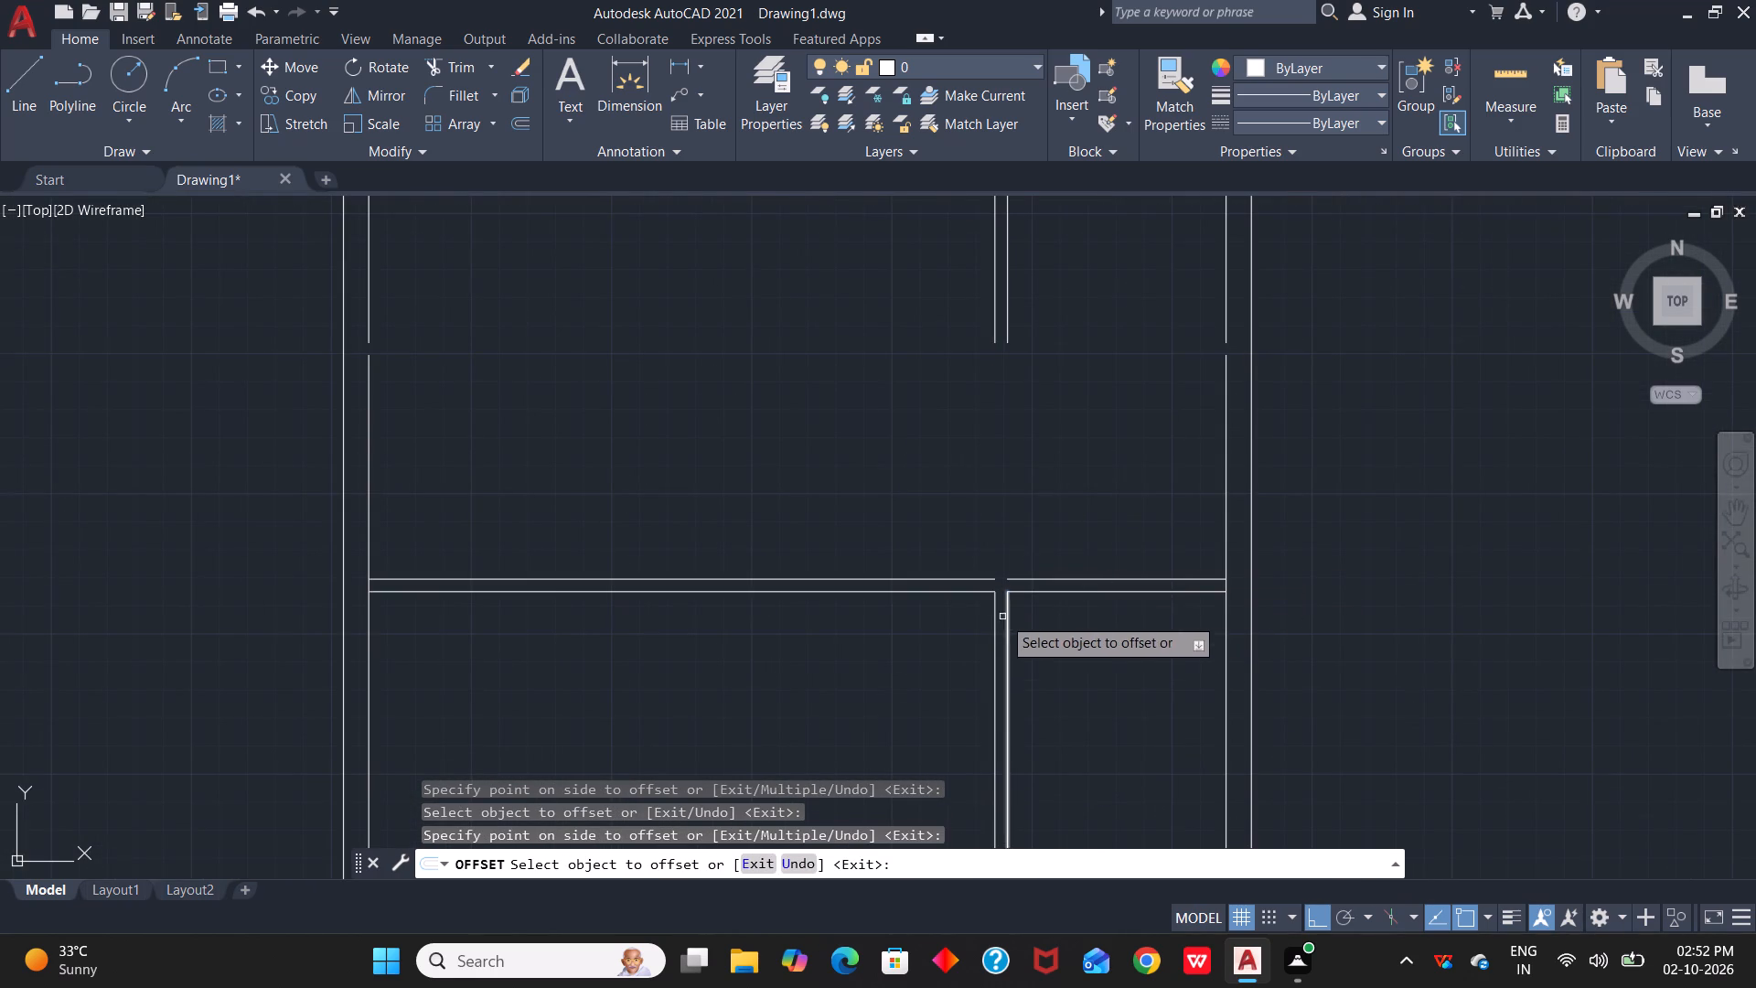
scroll(995, 594, "up", 3)
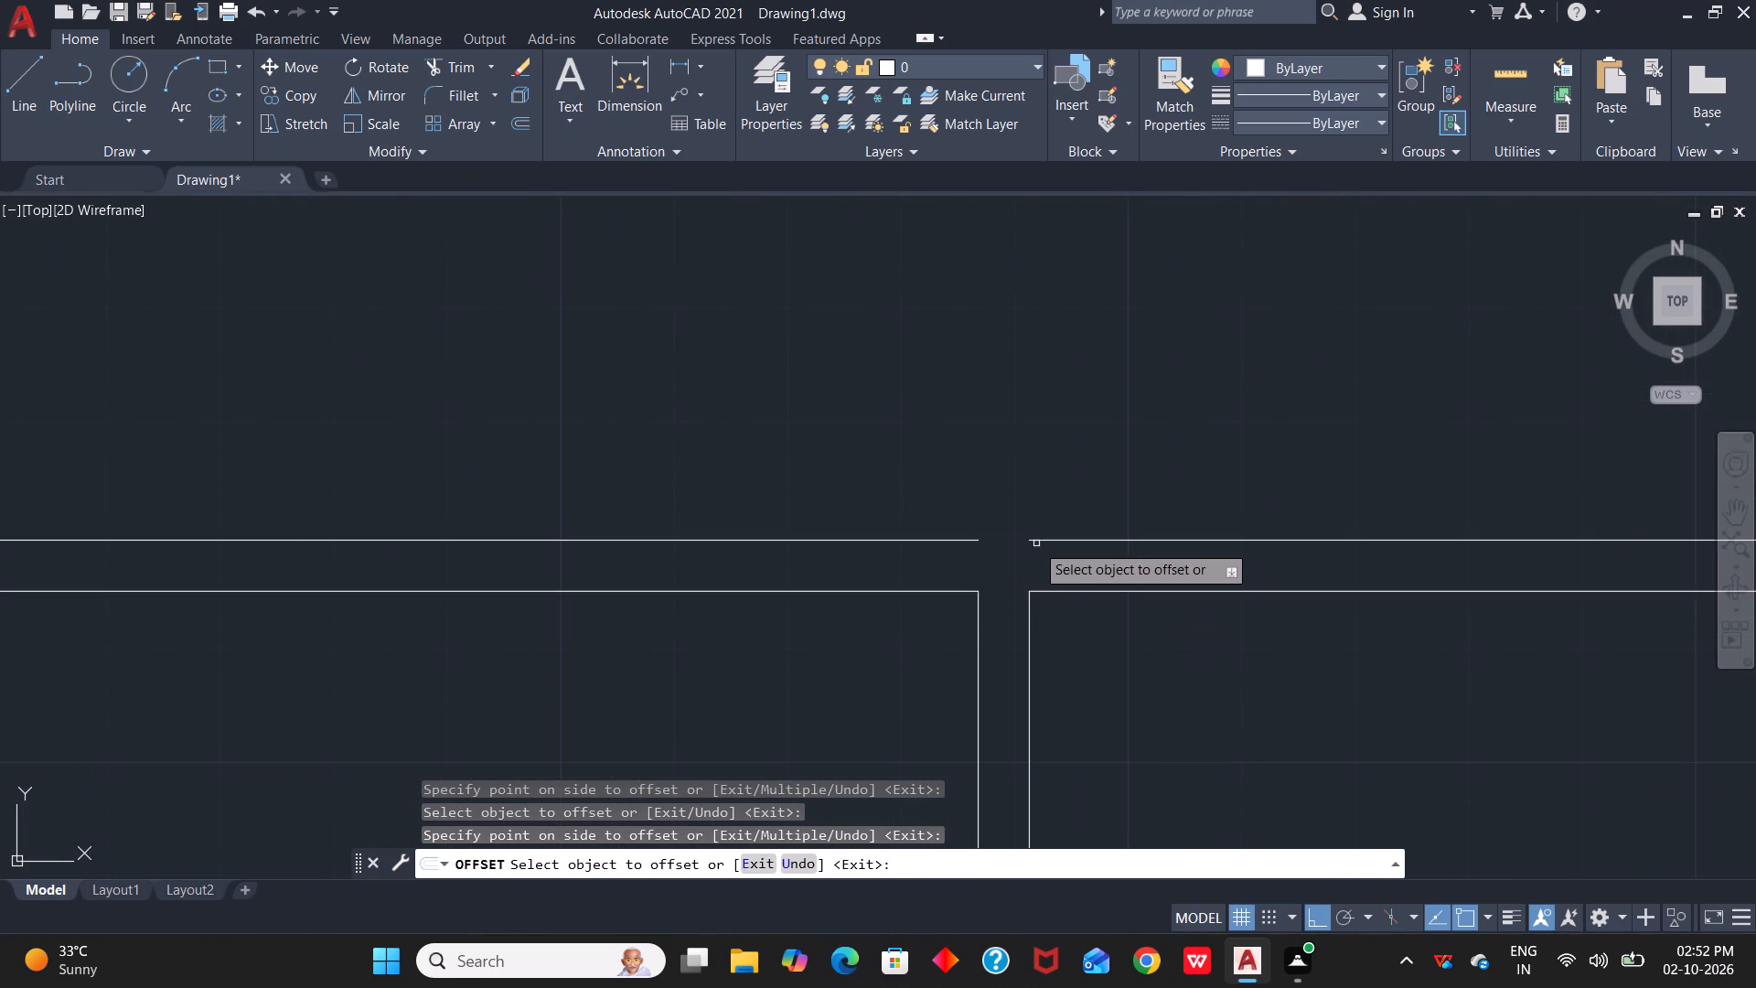
key("Escape")
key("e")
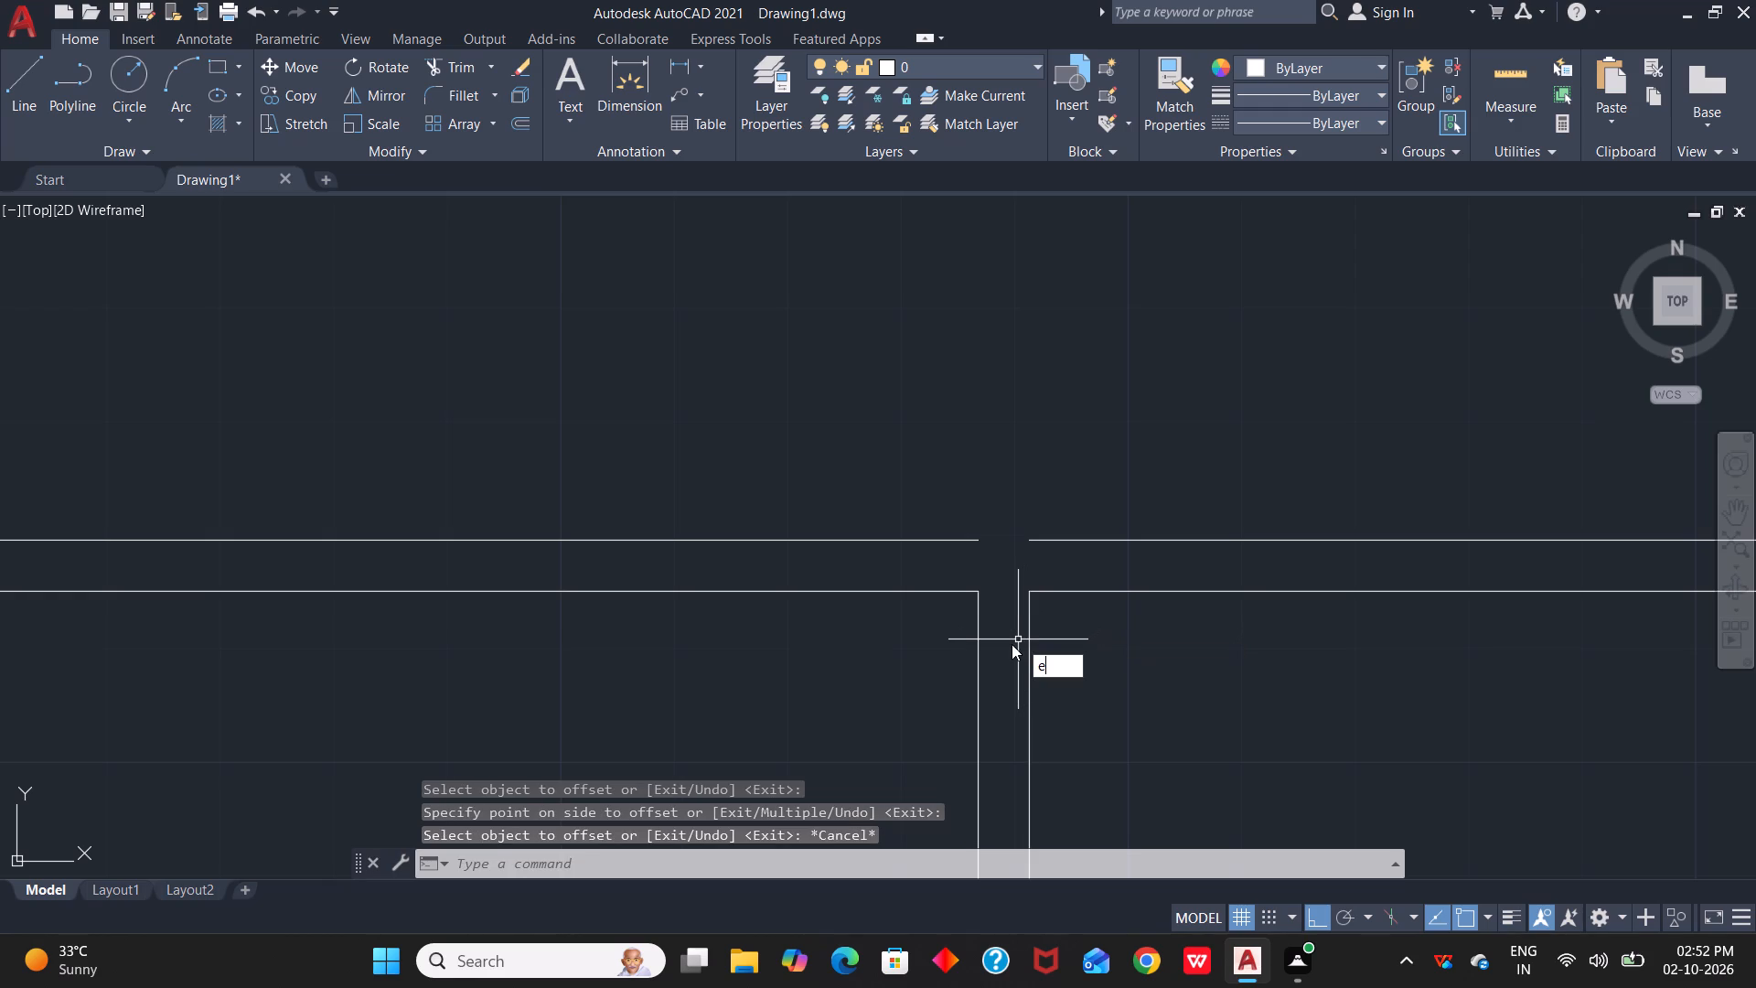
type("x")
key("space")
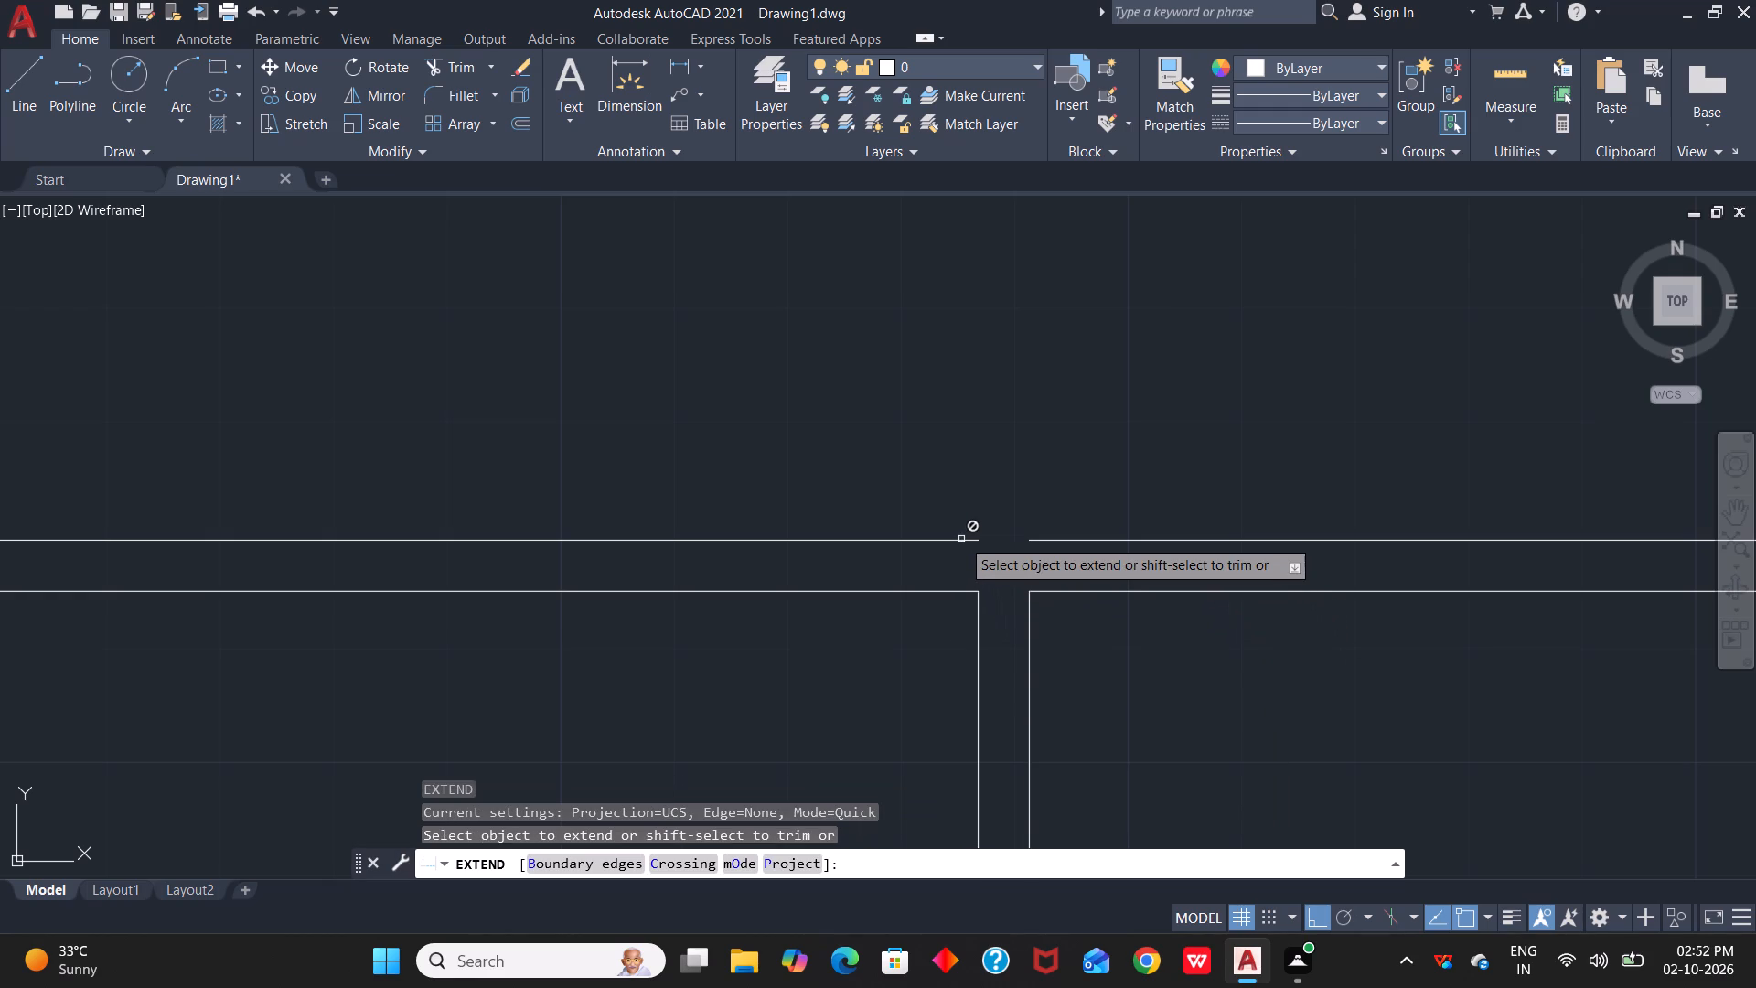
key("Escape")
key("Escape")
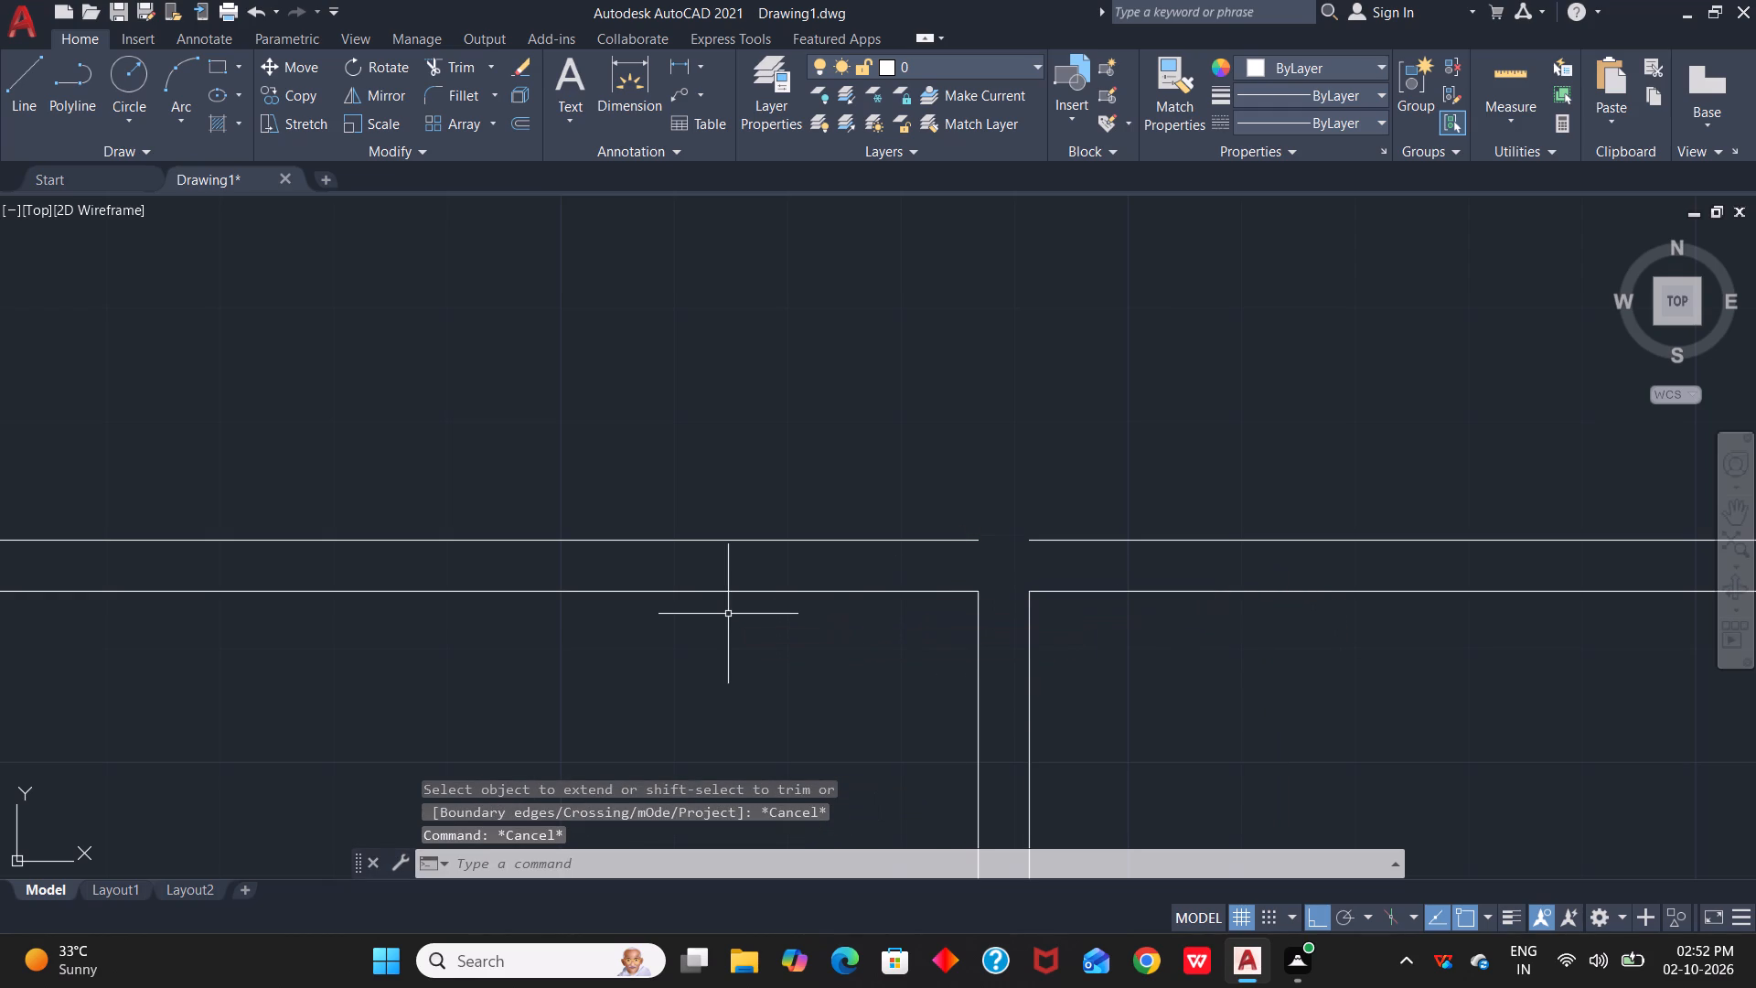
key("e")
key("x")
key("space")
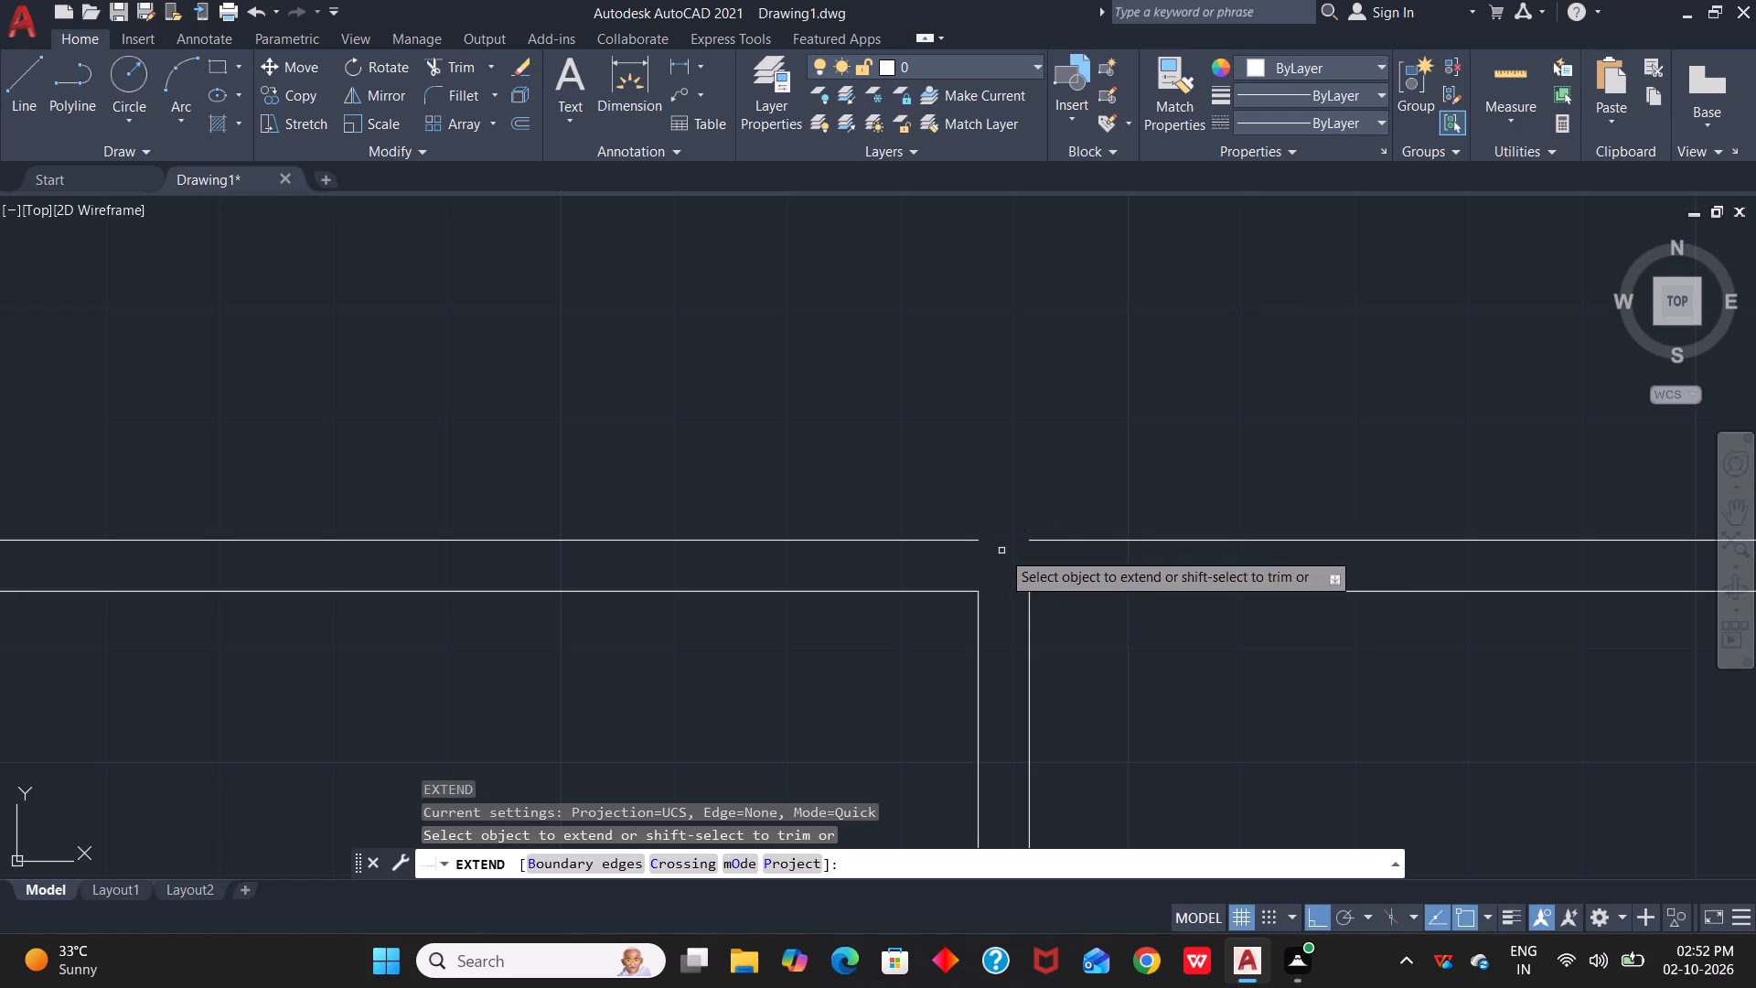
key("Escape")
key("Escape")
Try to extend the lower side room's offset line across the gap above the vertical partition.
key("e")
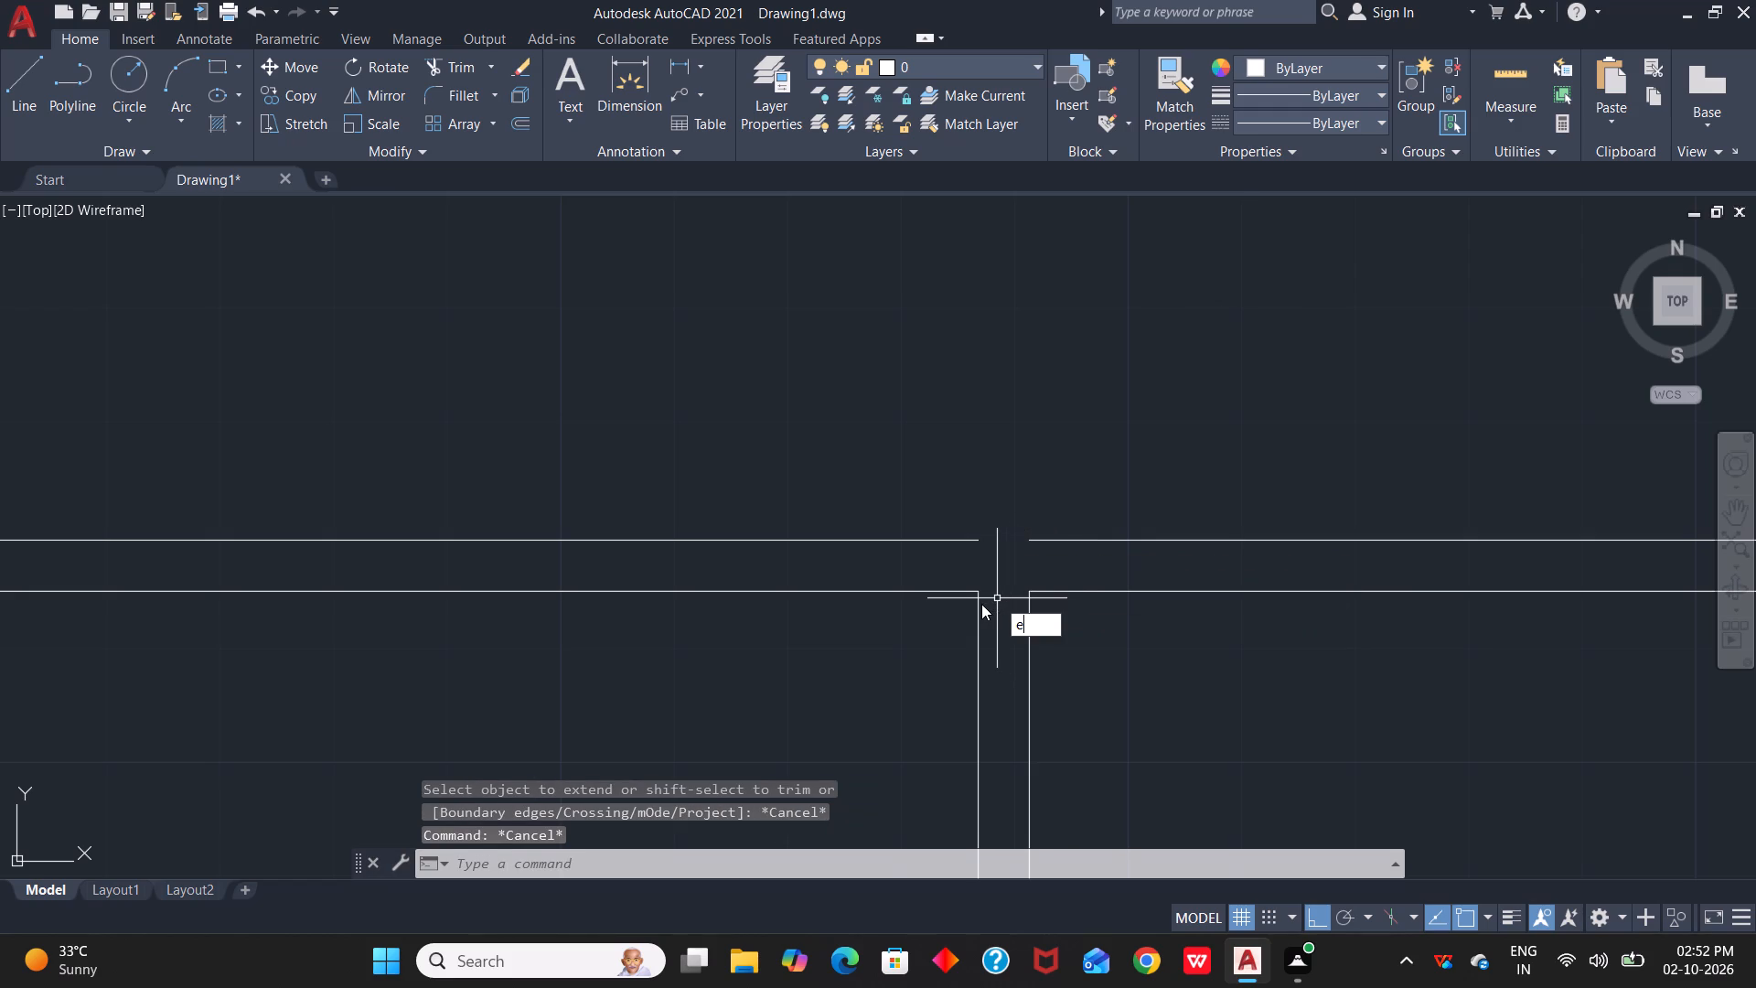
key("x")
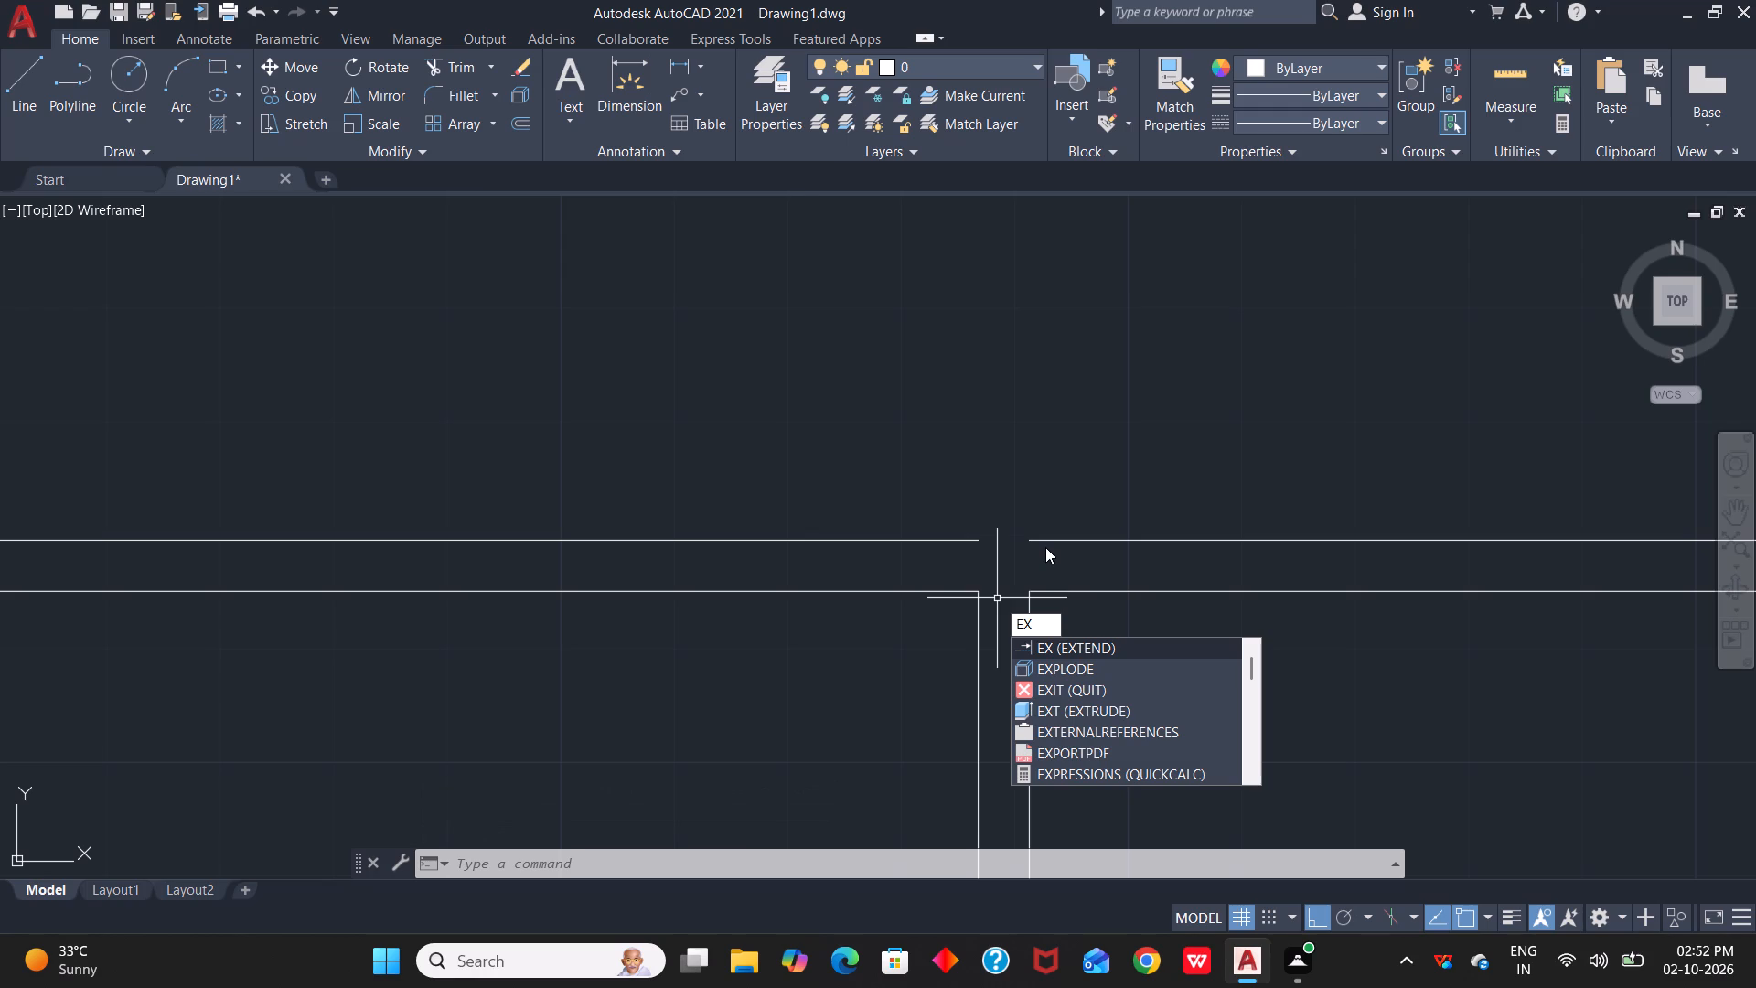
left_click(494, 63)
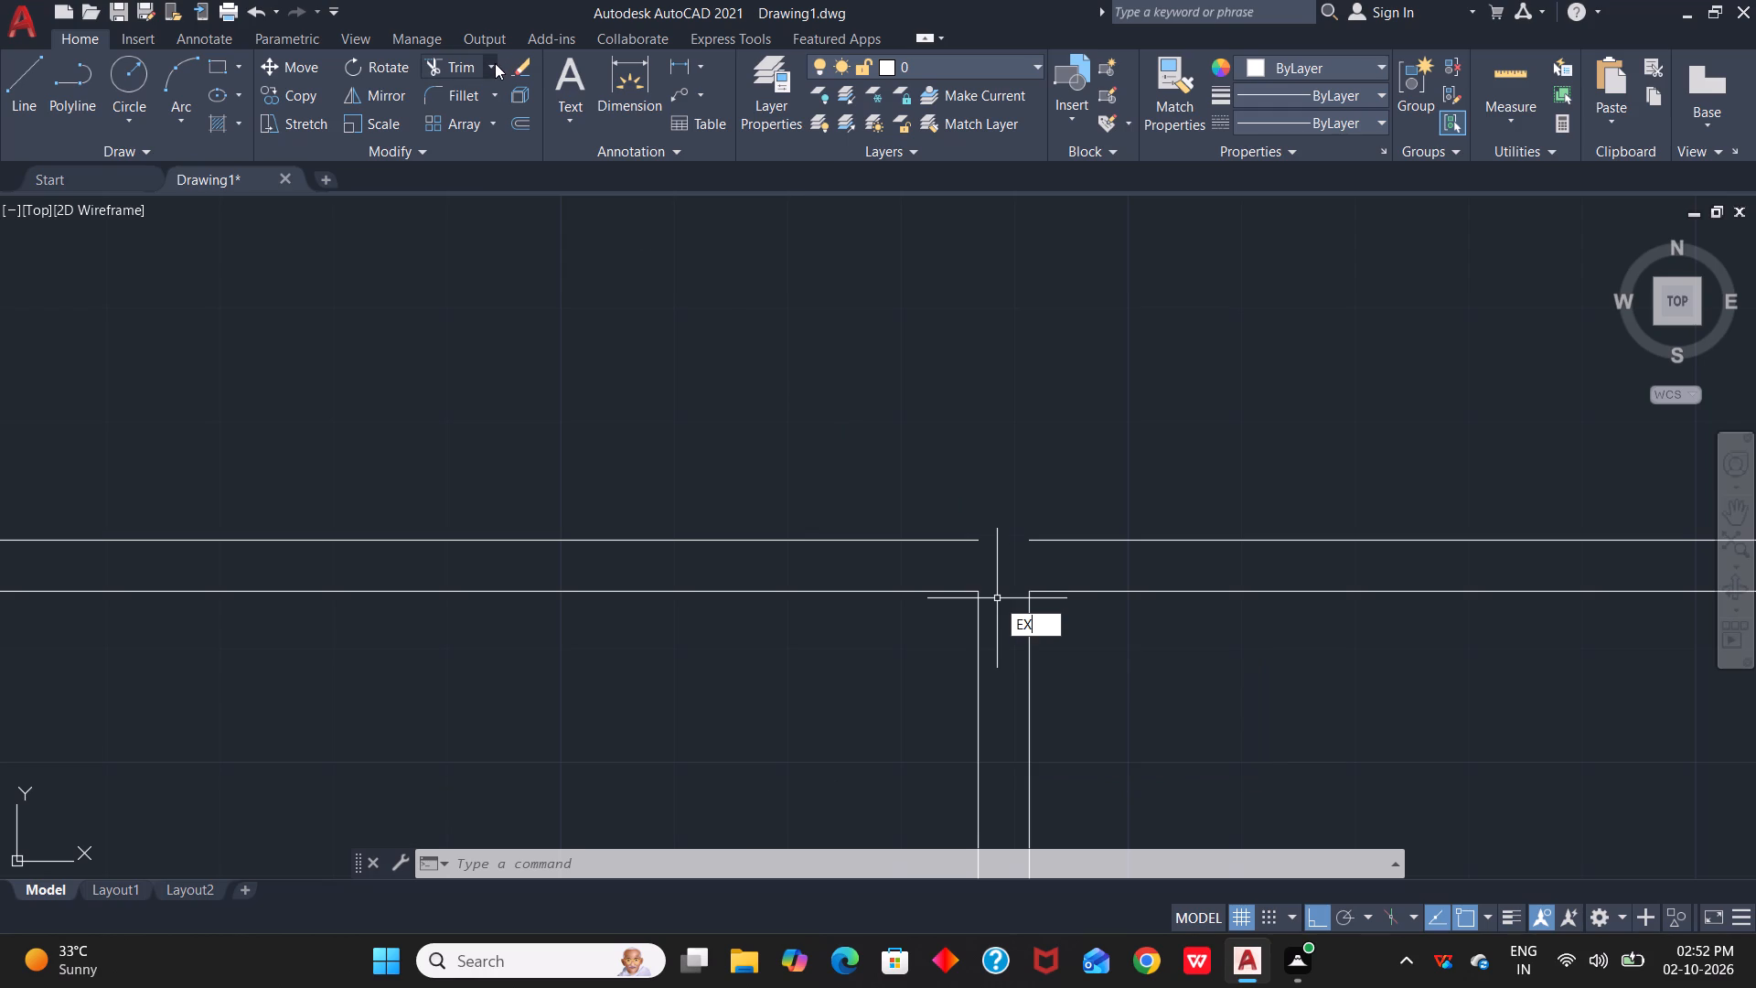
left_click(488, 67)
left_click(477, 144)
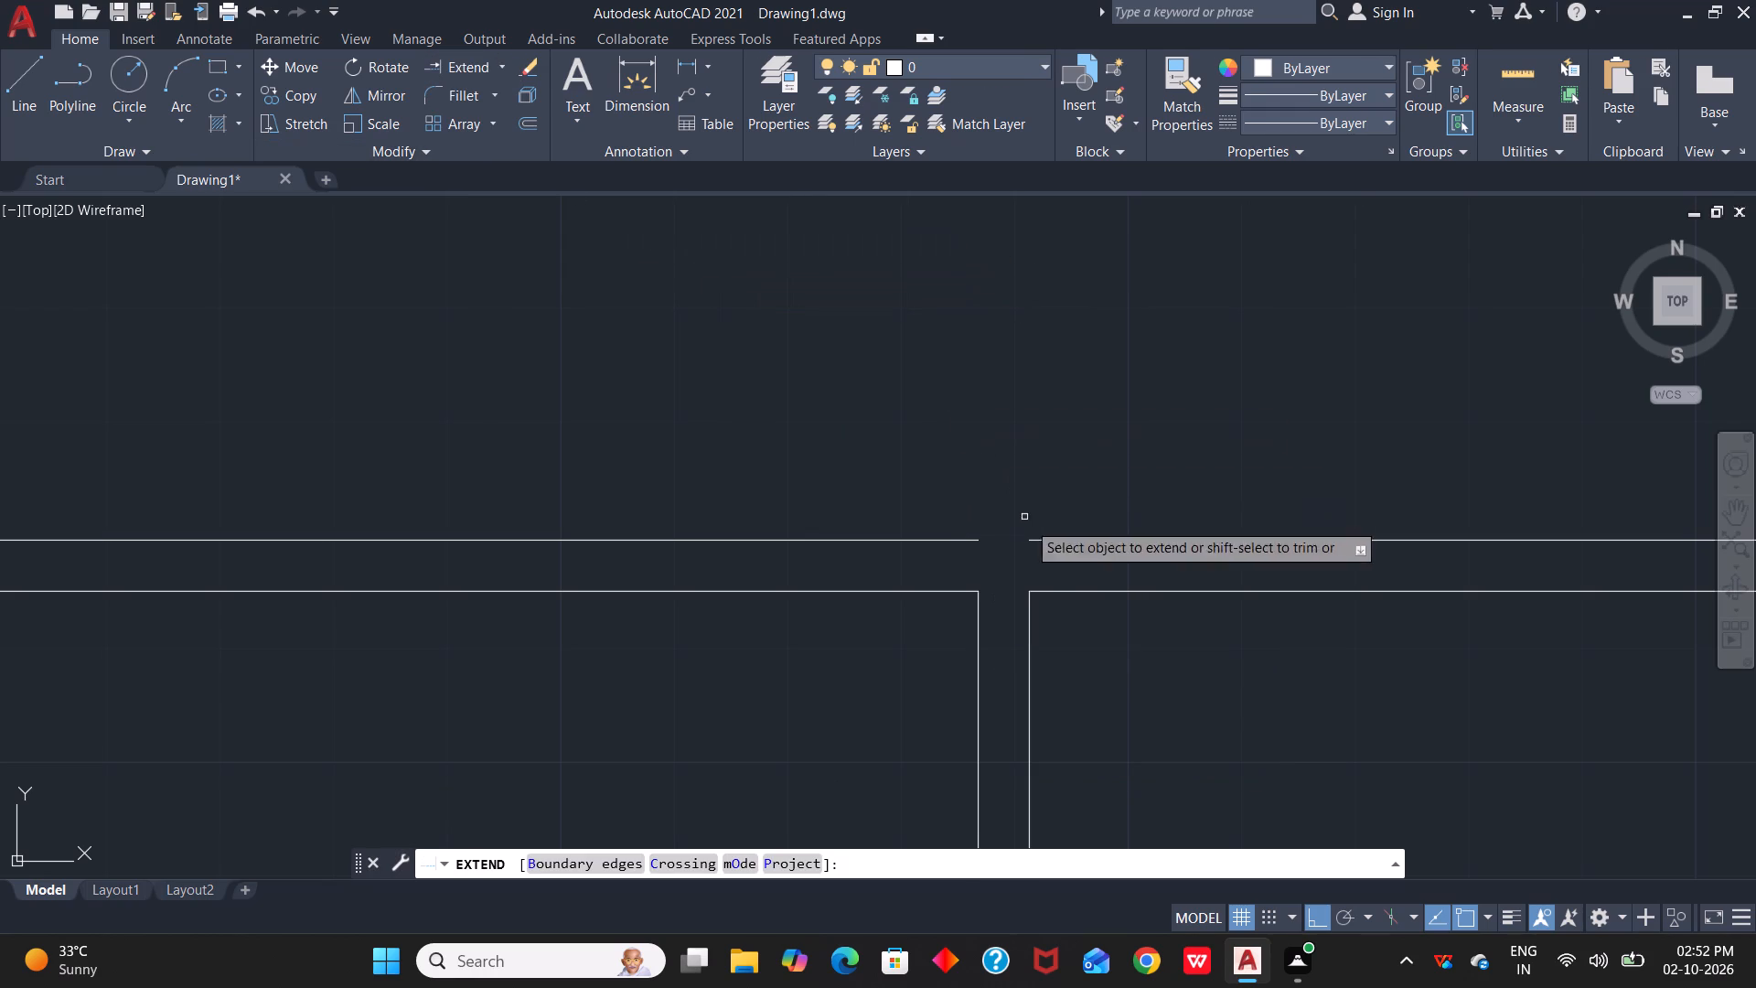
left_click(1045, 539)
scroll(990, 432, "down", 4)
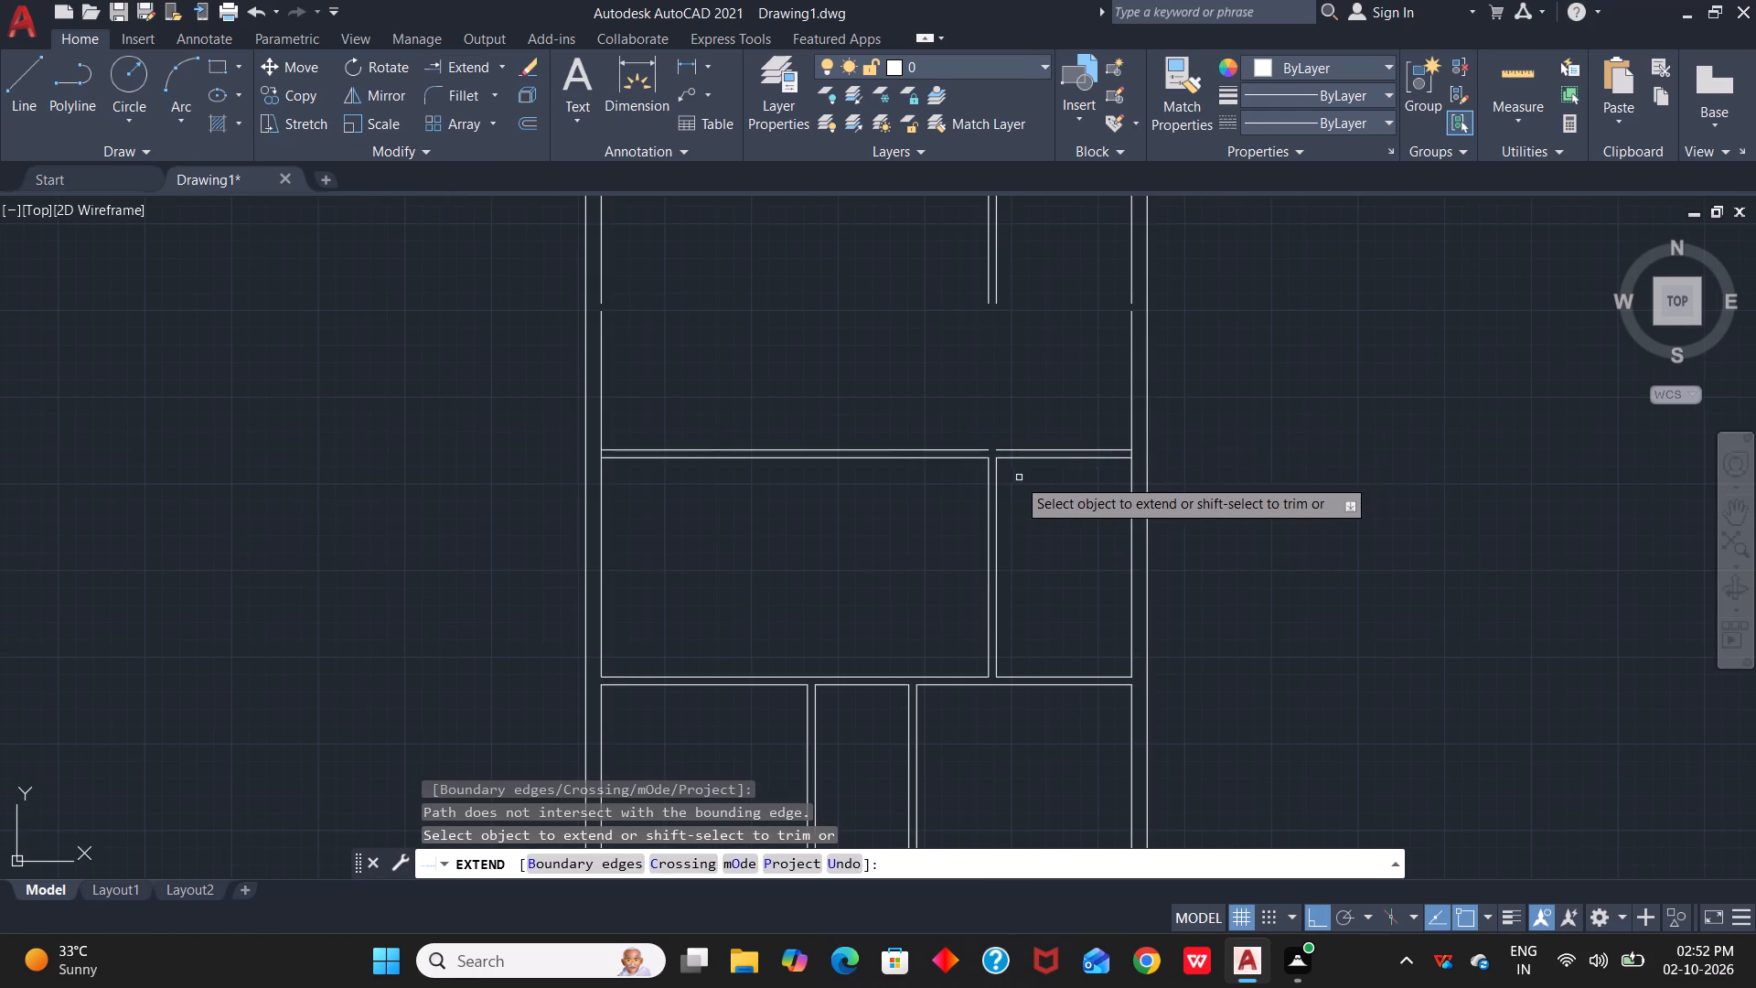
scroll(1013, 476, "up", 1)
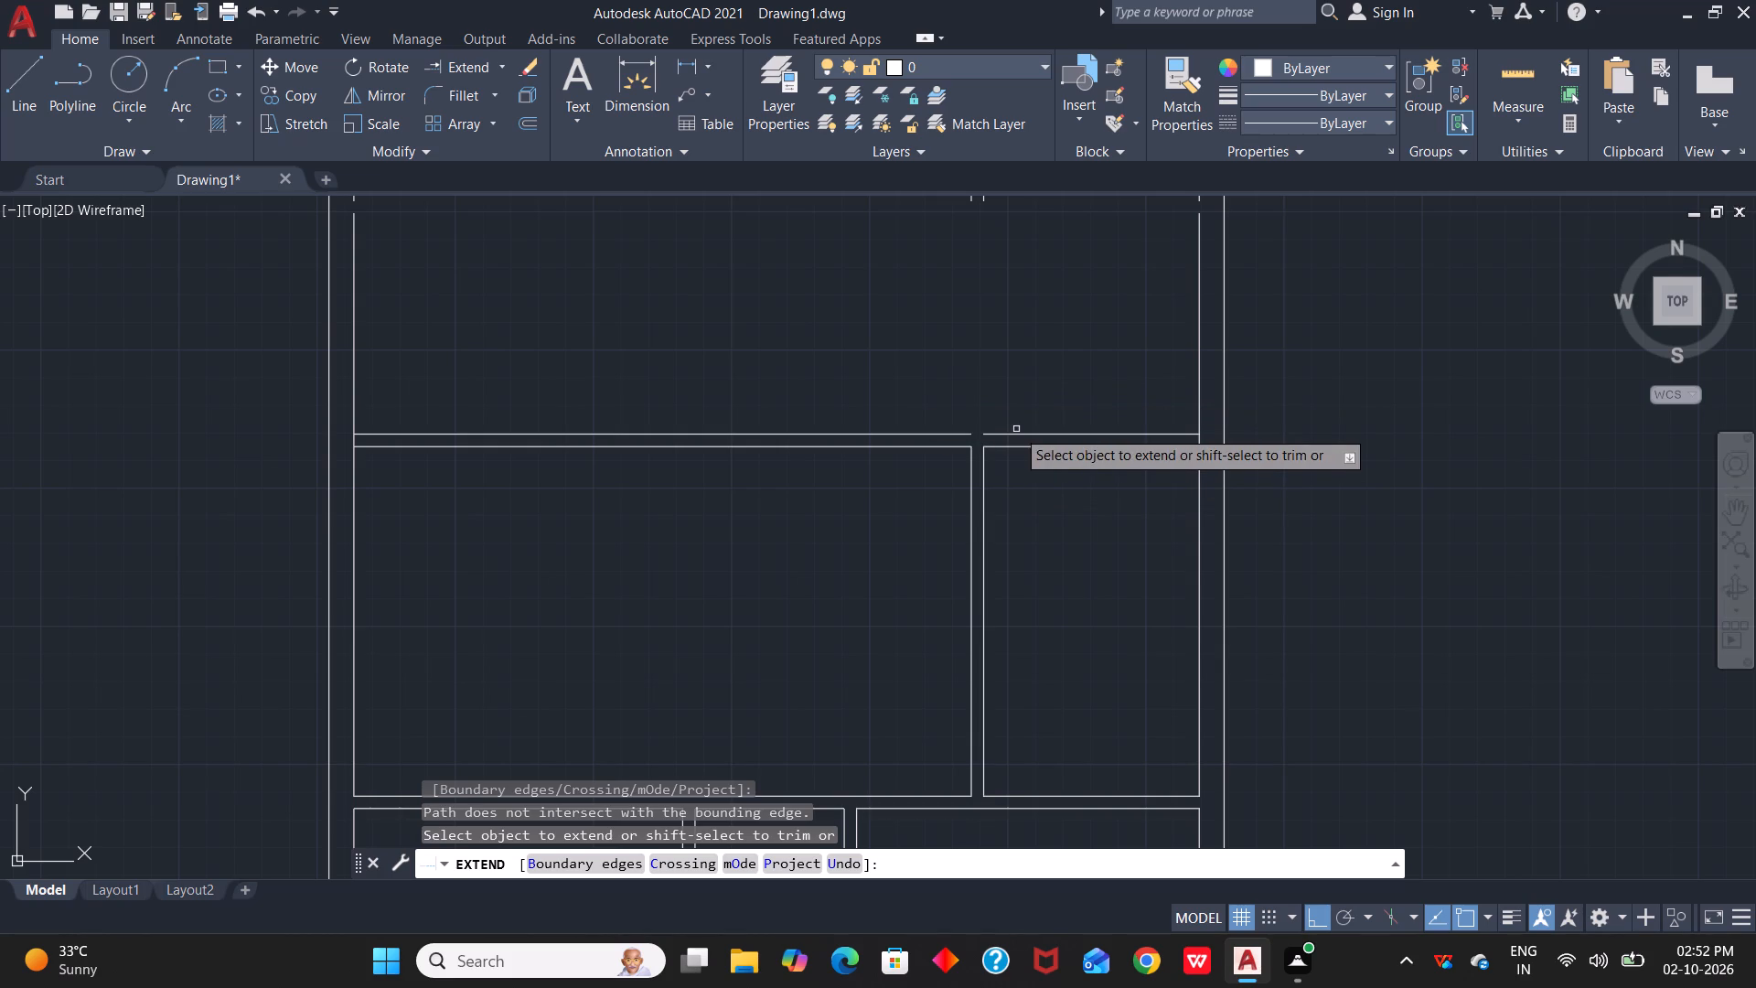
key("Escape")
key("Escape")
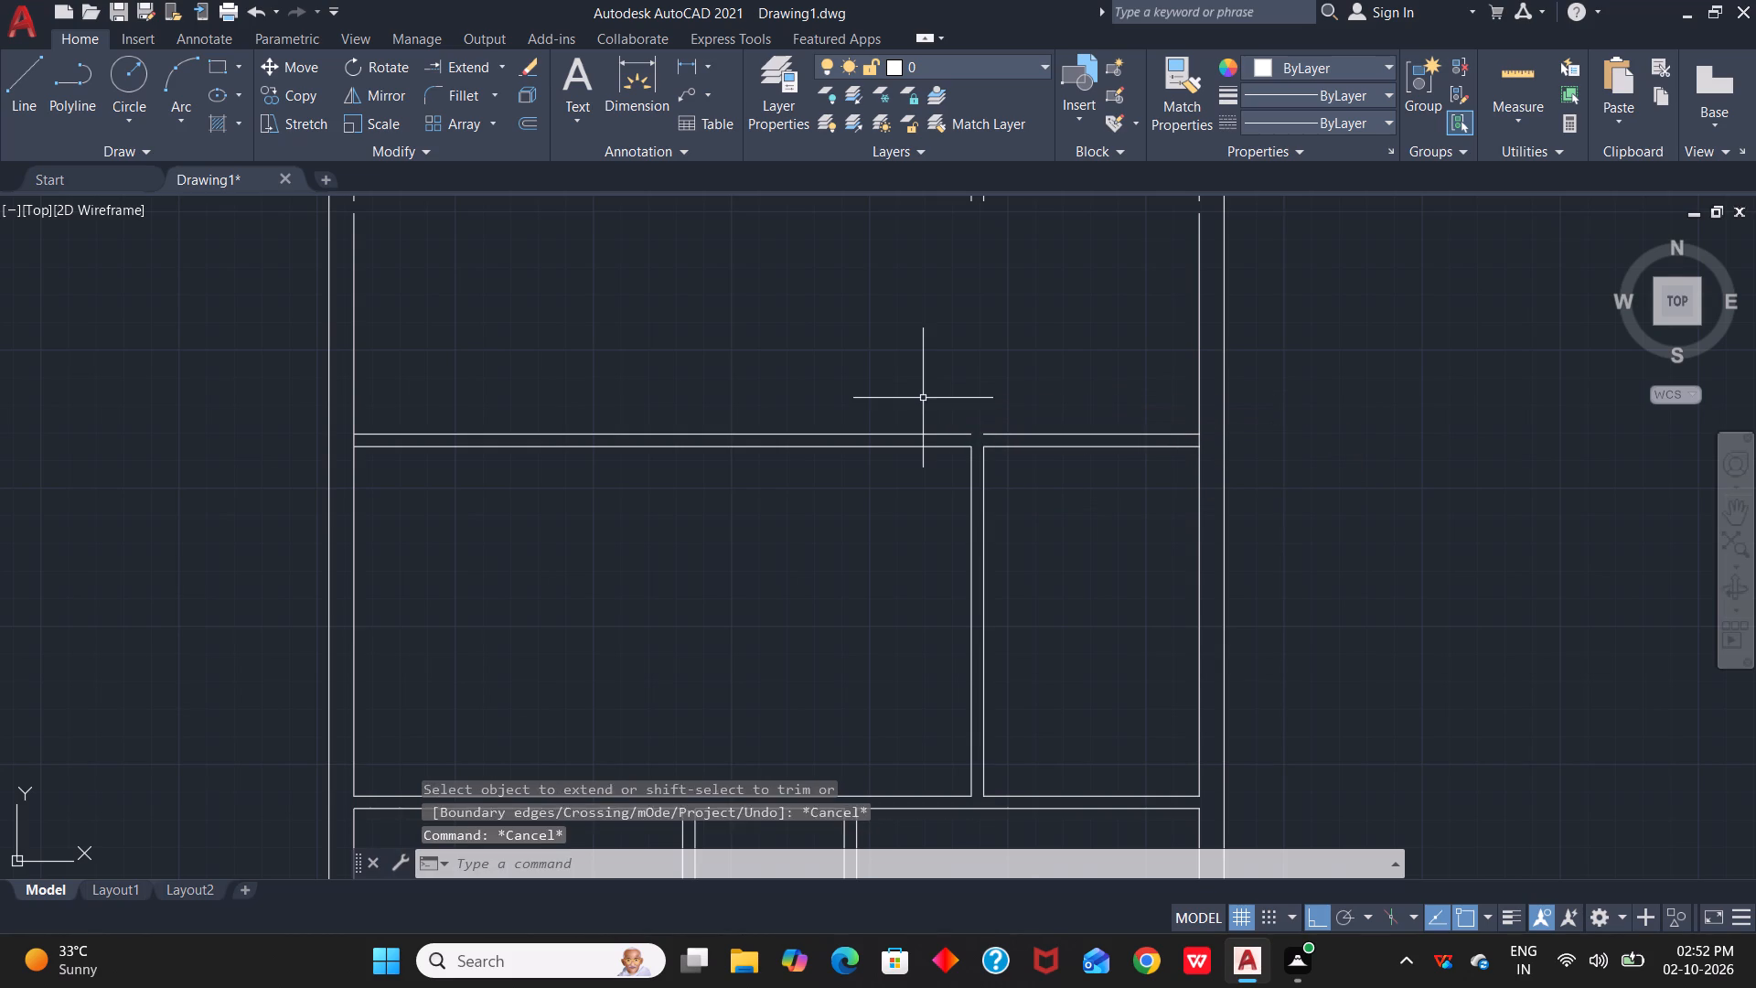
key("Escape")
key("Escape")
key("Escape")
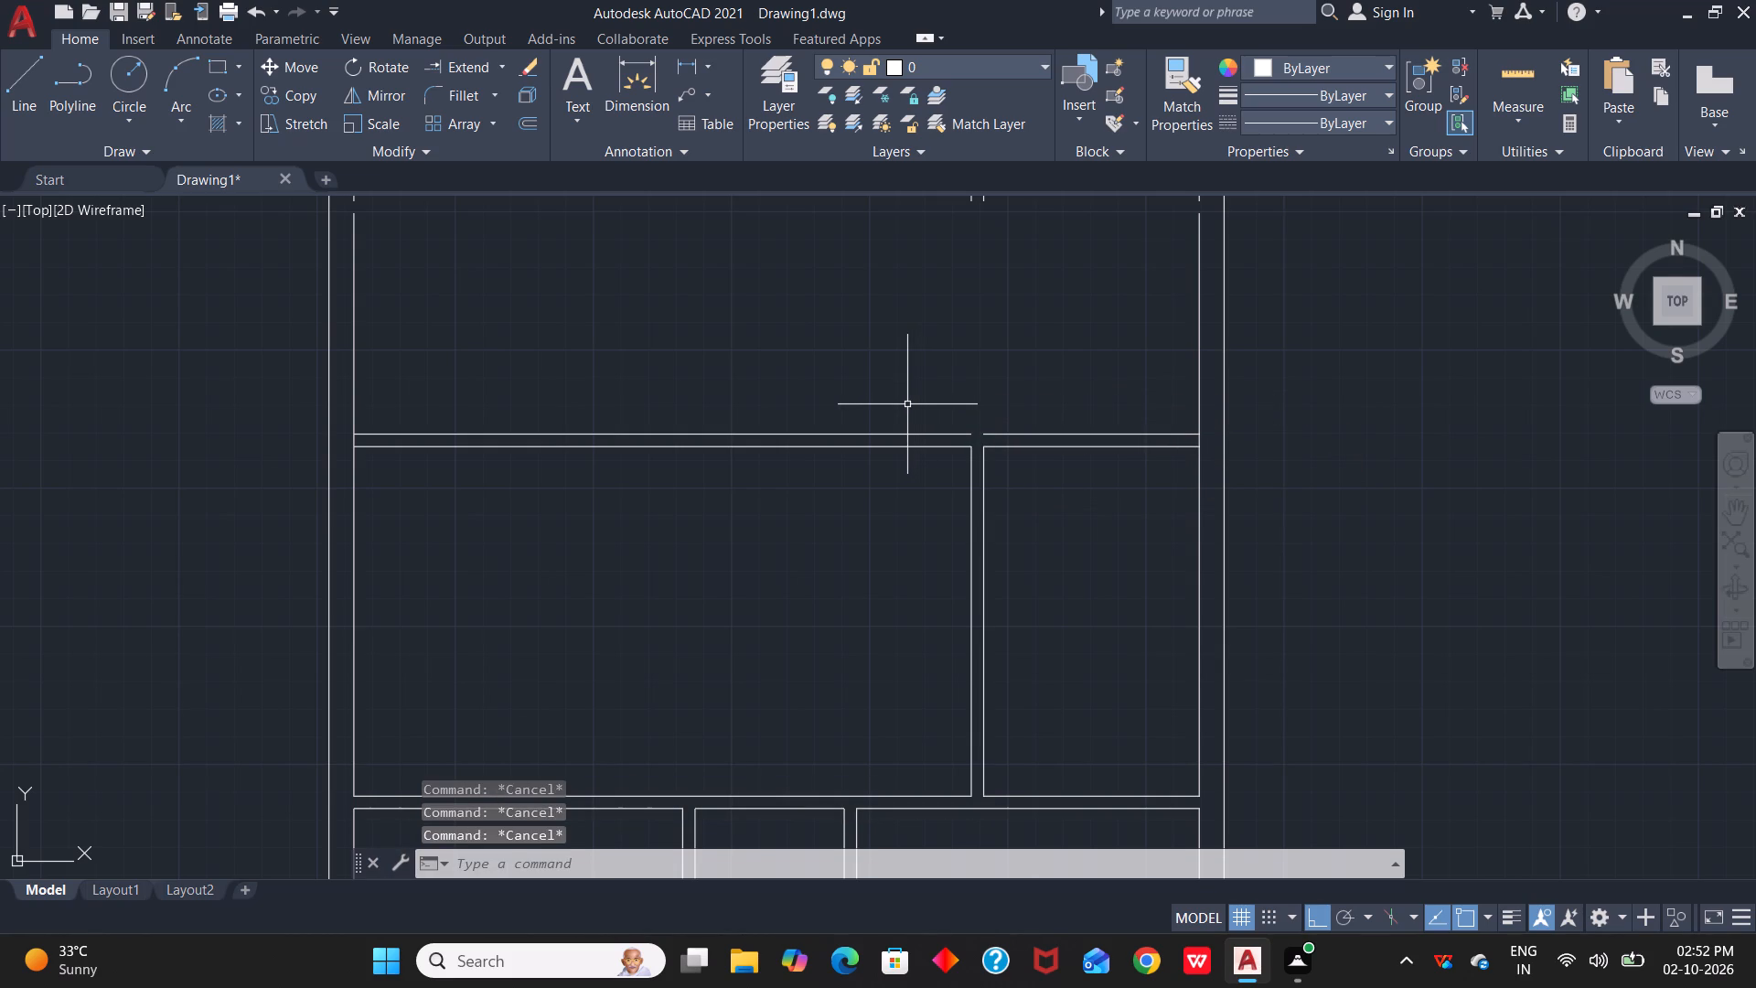
Extend the lower side room's offset line across the partition gap and along the middle row's lower edge to the opposite inner wall.
key("e")
type("x")
key("space")
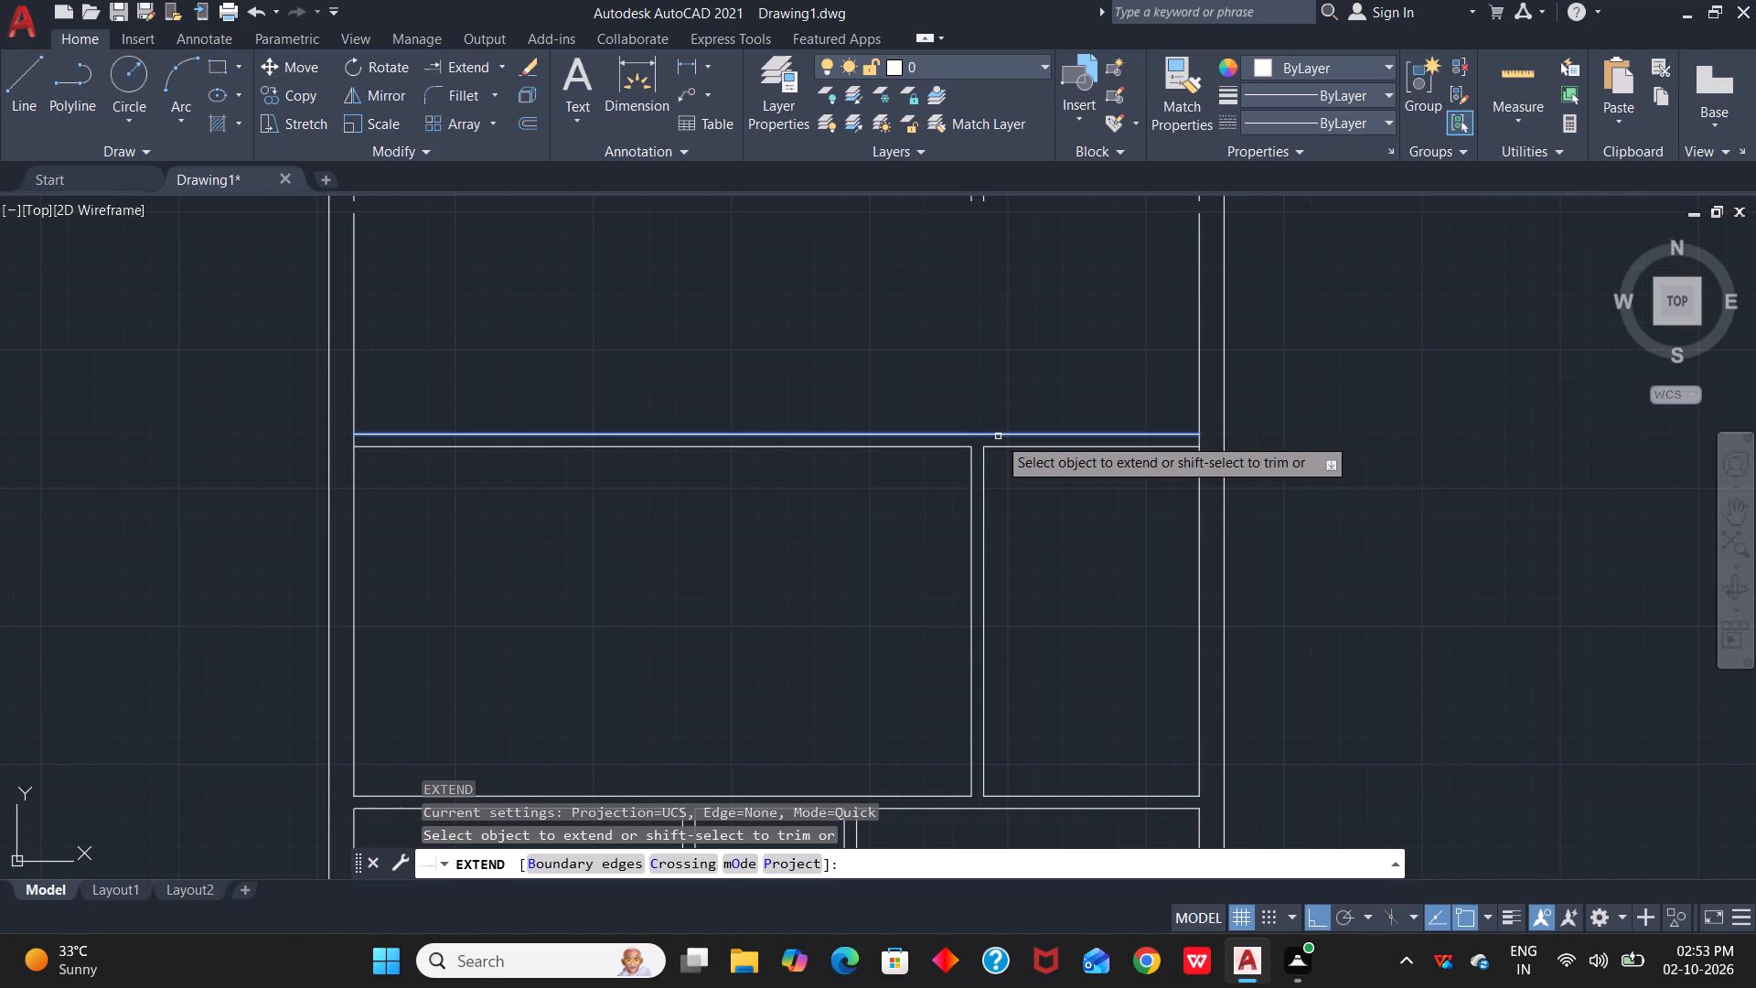
left_click(998, 436)
scroll(1004, 435, "up", 3)
scroll(1005, 431, "down", 3)
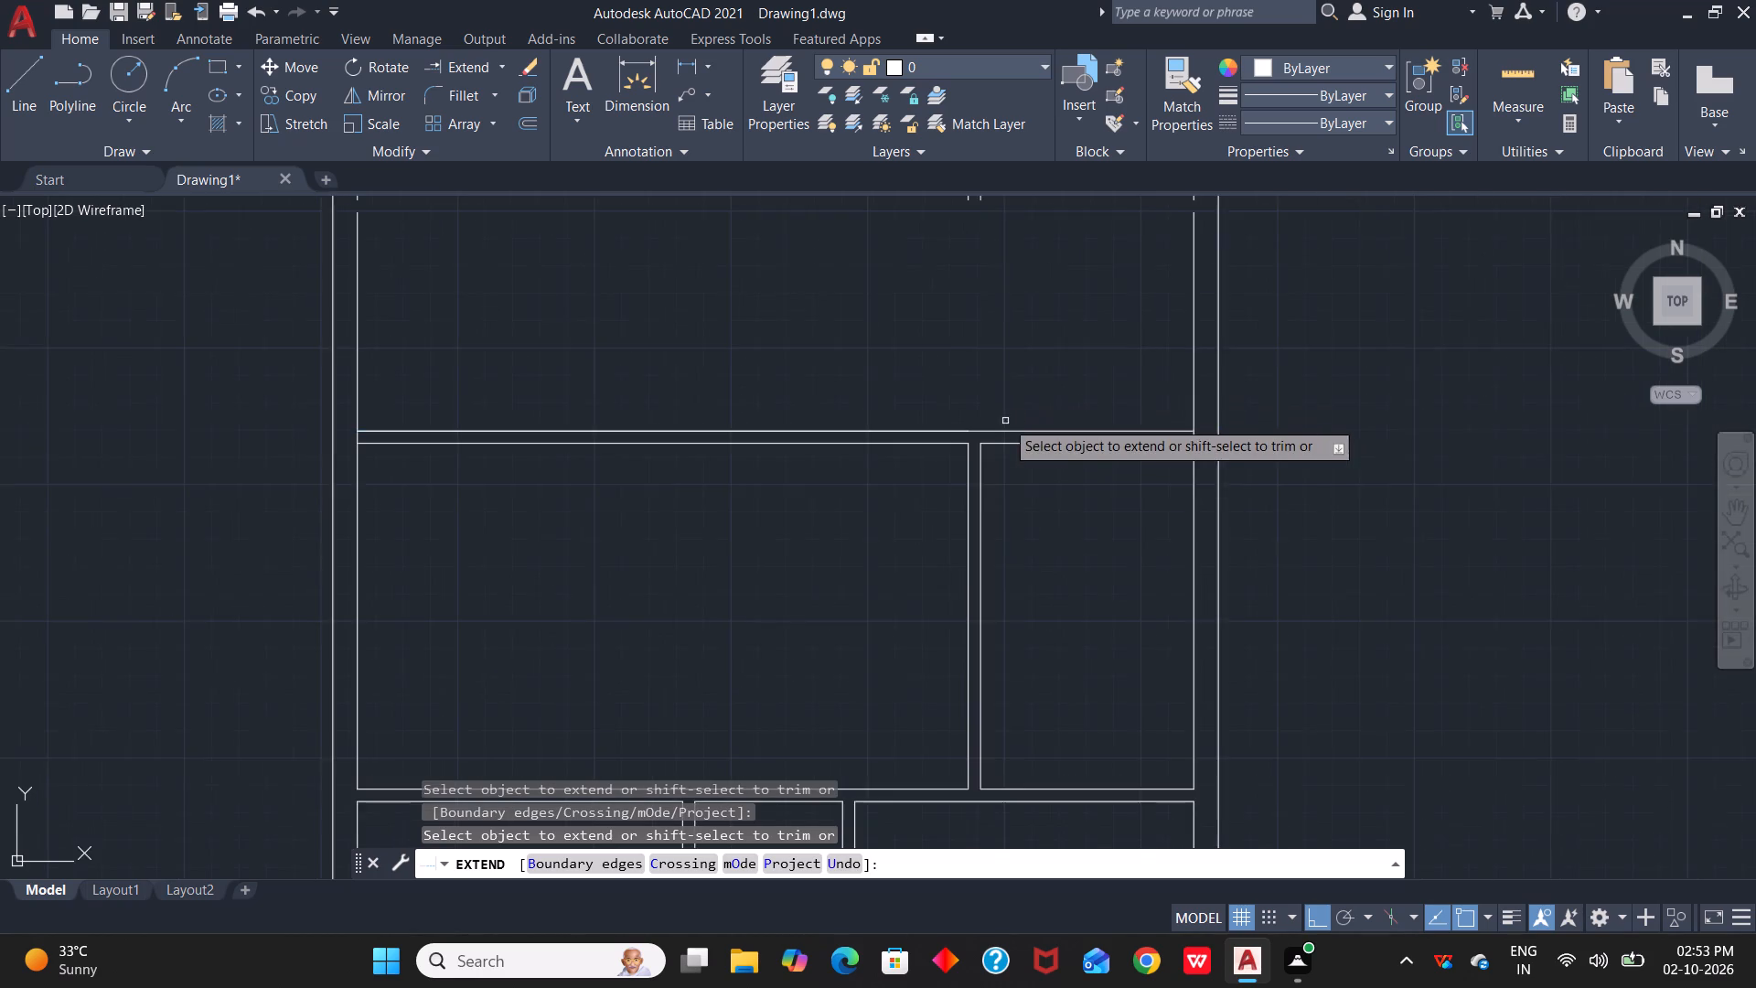
middle_click_drag(994, 386, 1100, 553)
key("Escape")
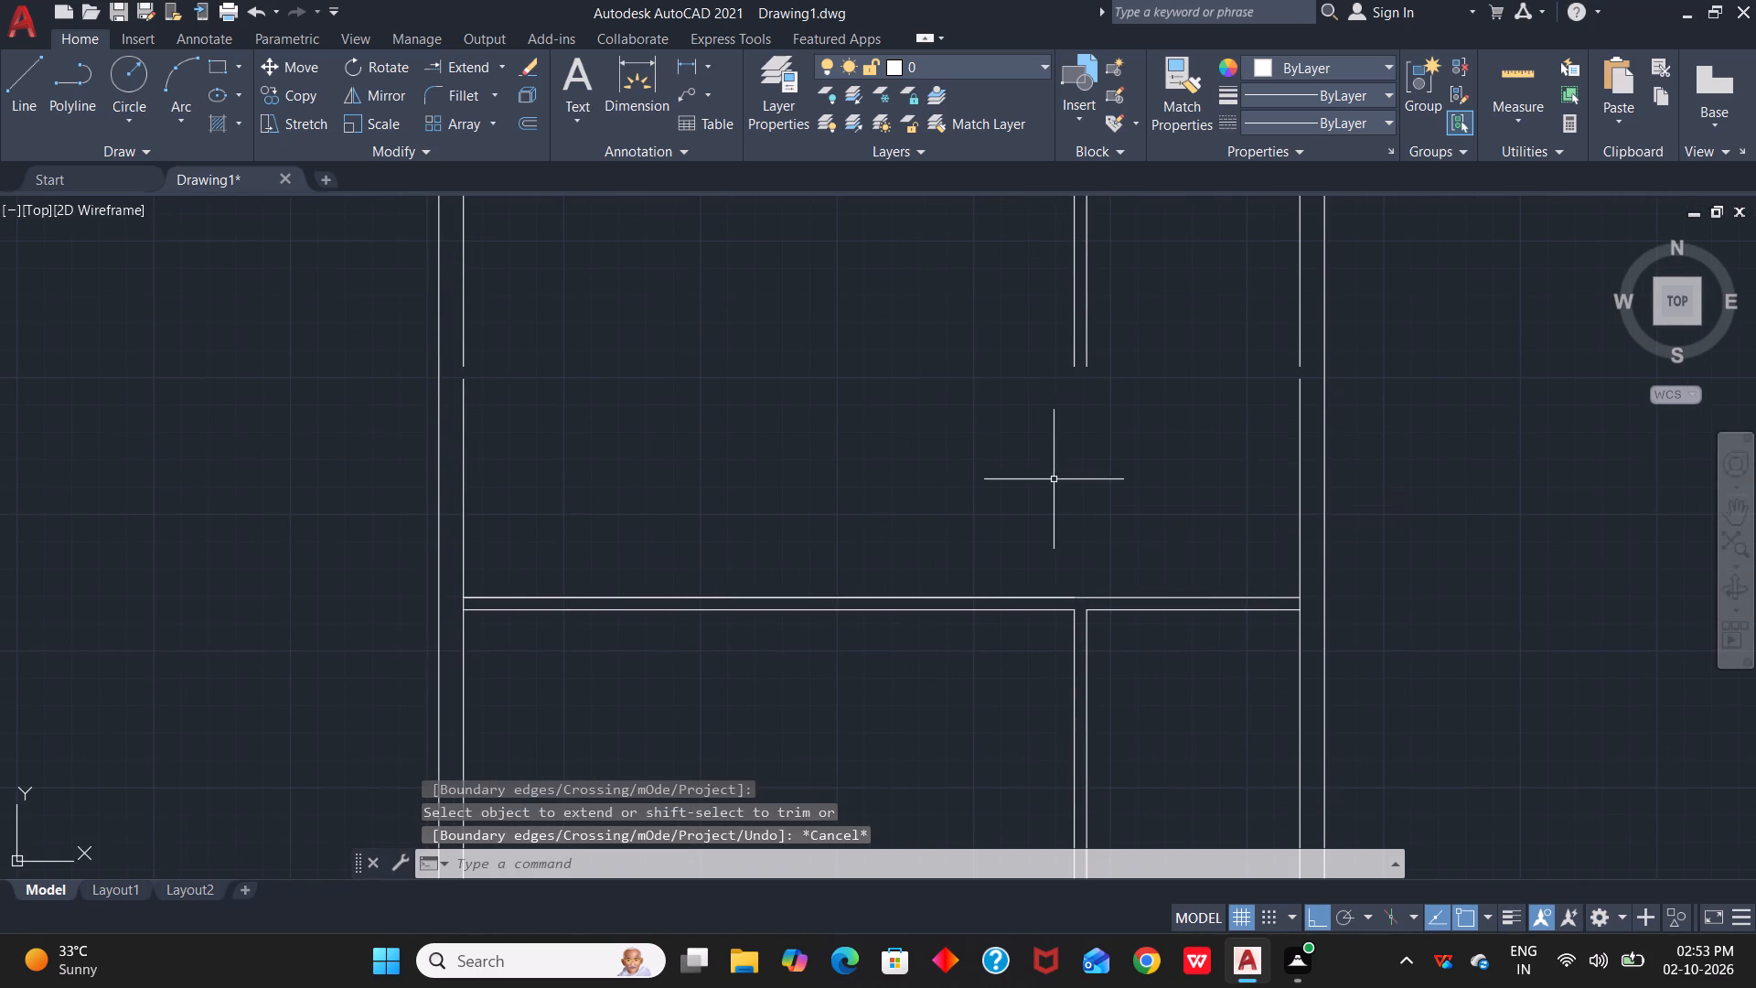
key("Escape")
Draw a horizontal line between the inner wall ends, closing the bottom of the upper large room and its adjoining side room.
scroll(533, 402, "up", 1)
scroll(539, 399, "down", 1)
scroll(790, 383, "down", 1)
middle_click_drag(794, 370, 870, 492)
scroll(818, 440, "down", 1)
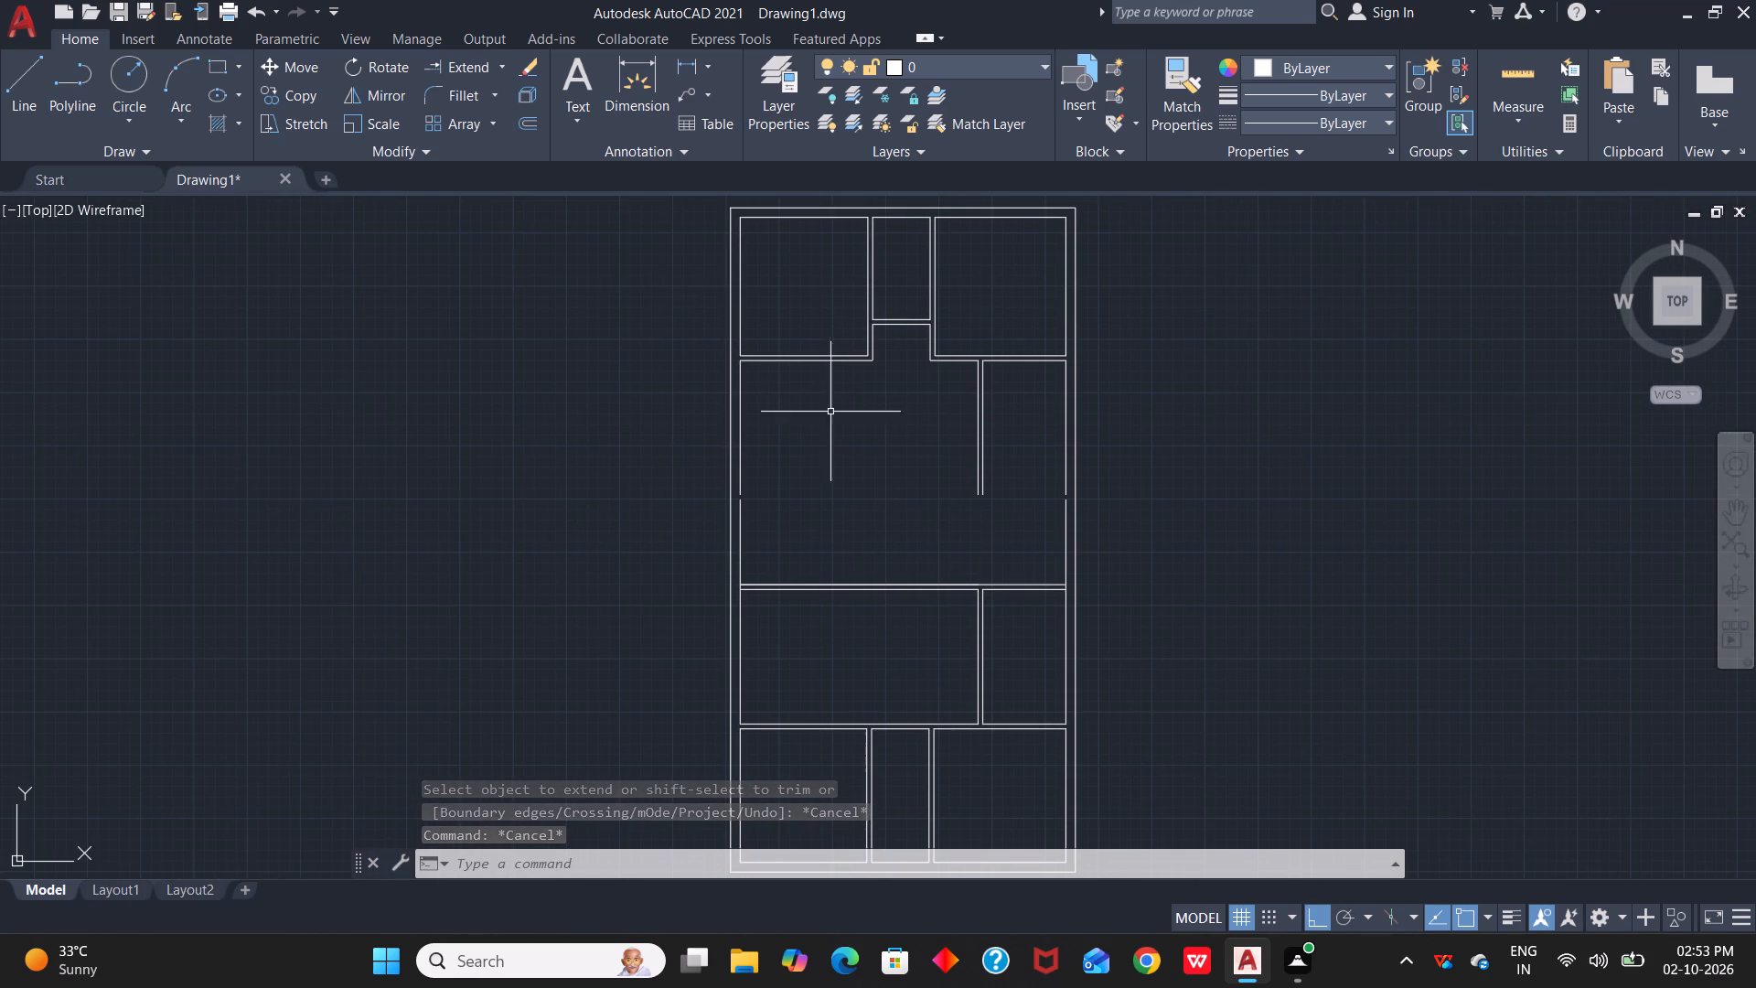
key("Escape")
key("Escape")
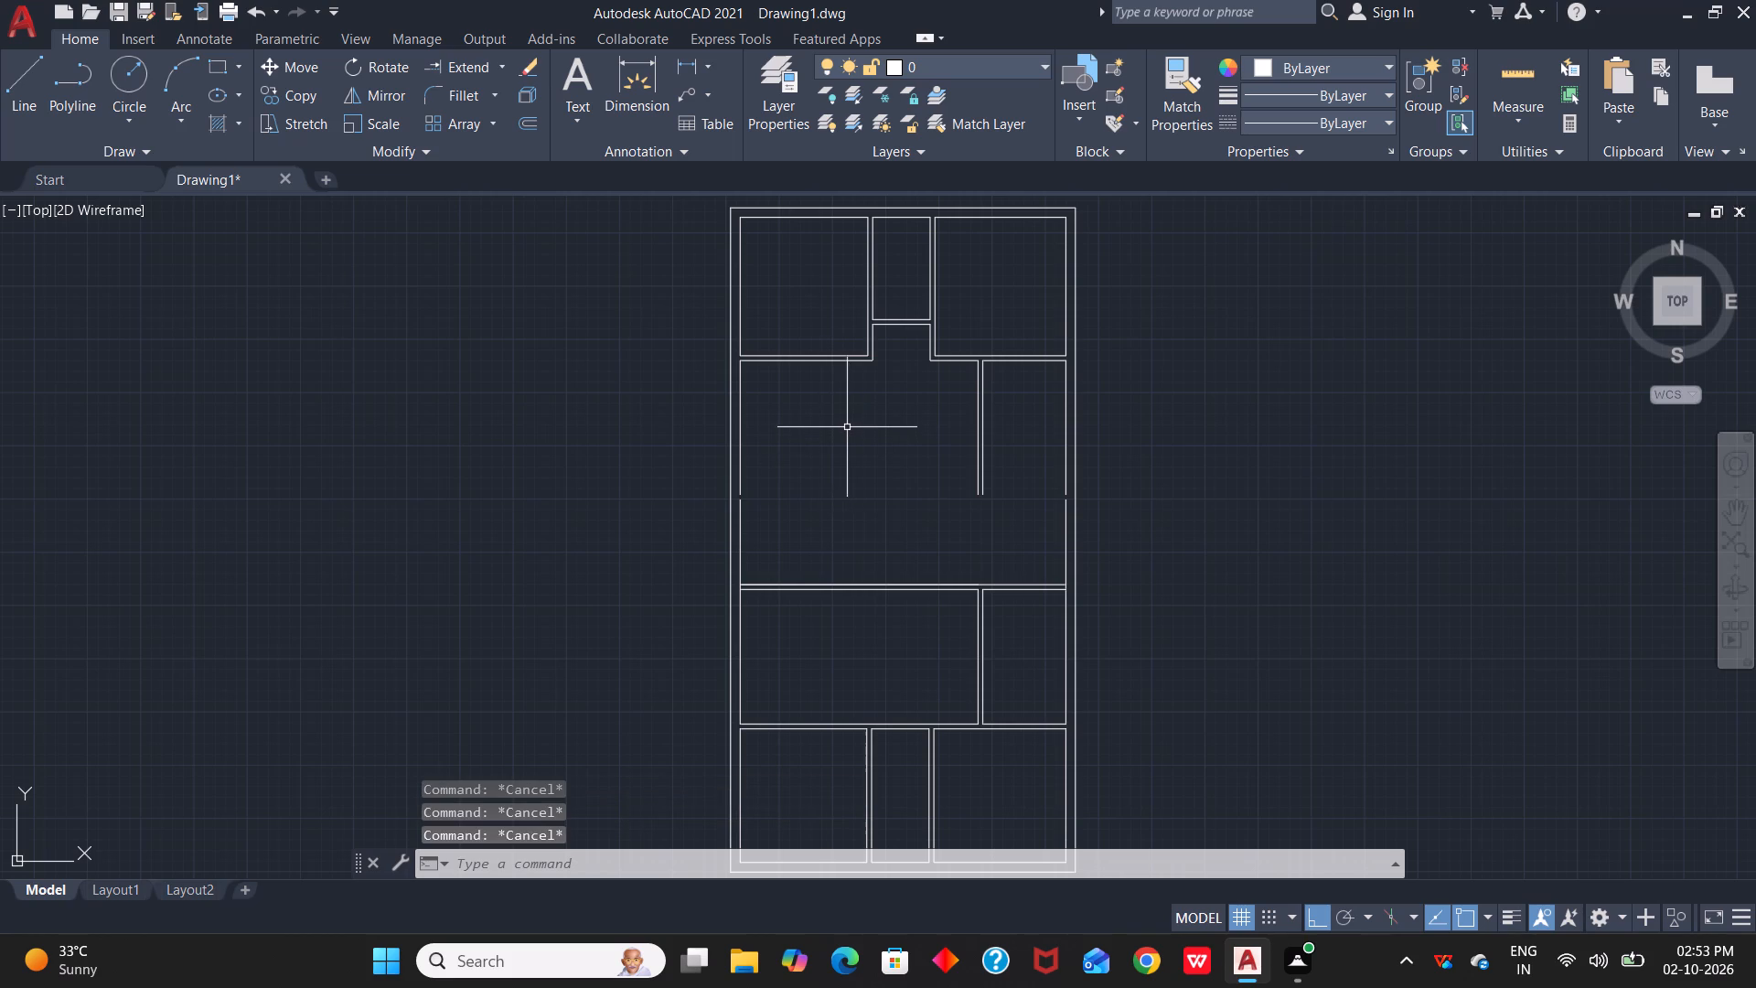
scroll(830, 513, "up", 1)
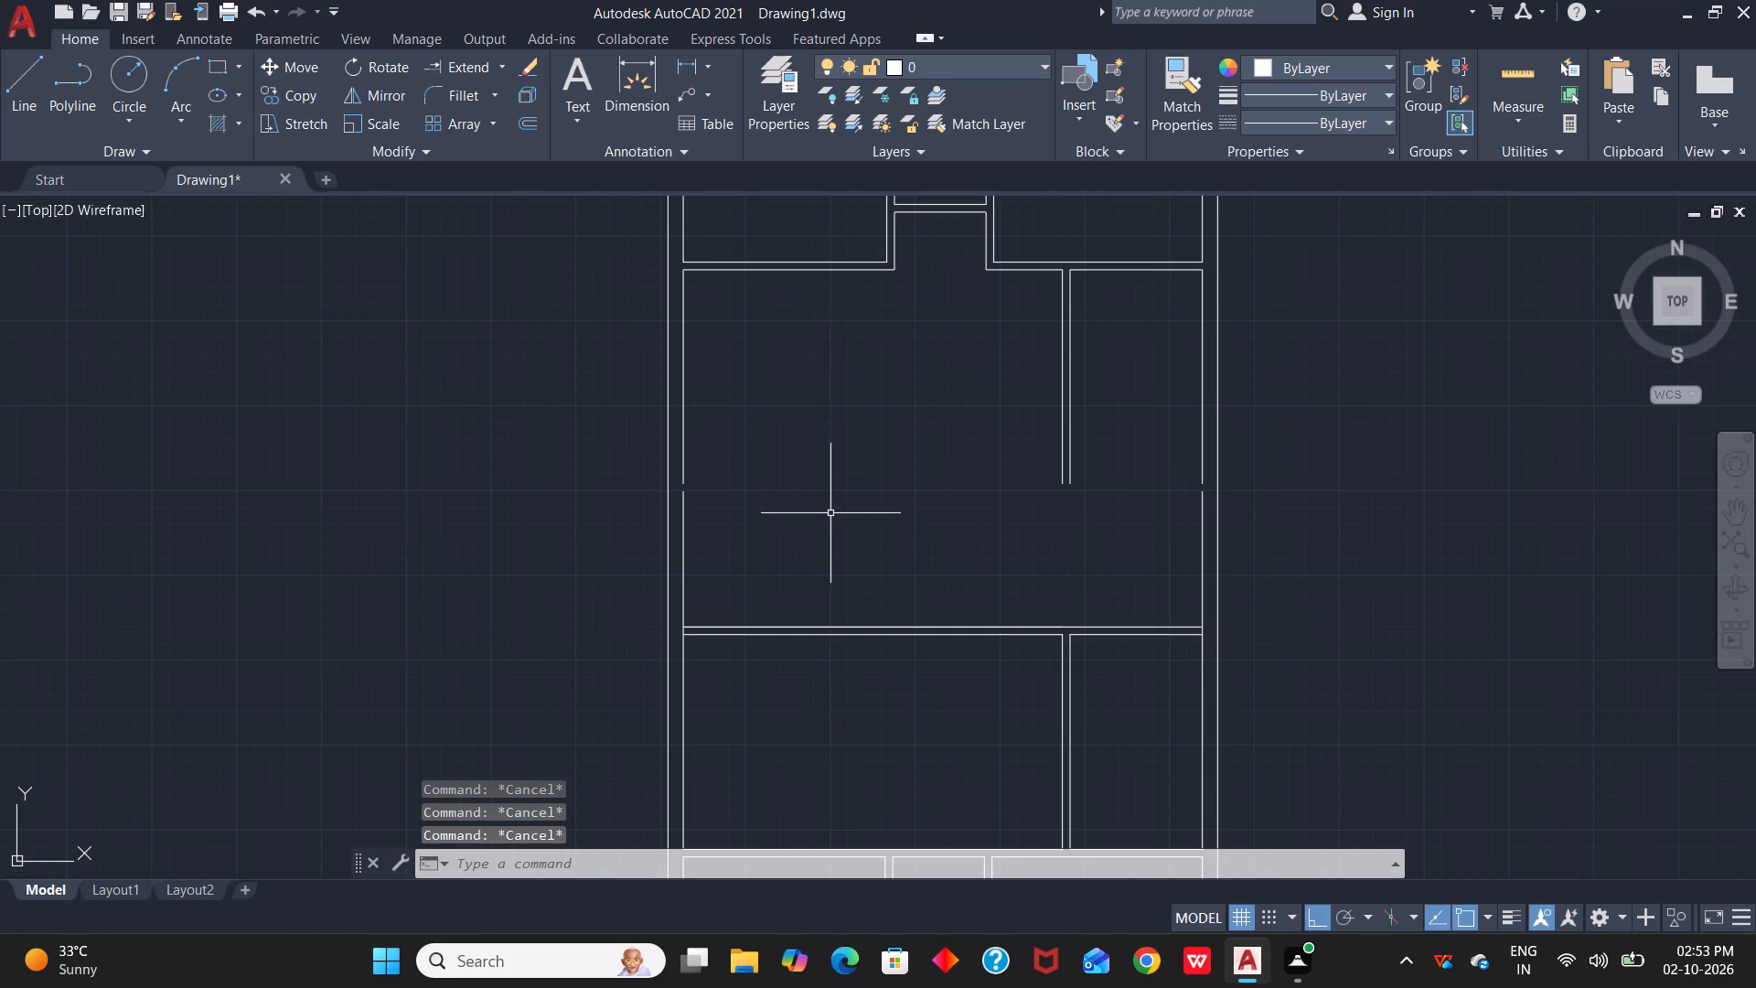
key("l")
key("space")
scroll(649, 478, "up", 2)
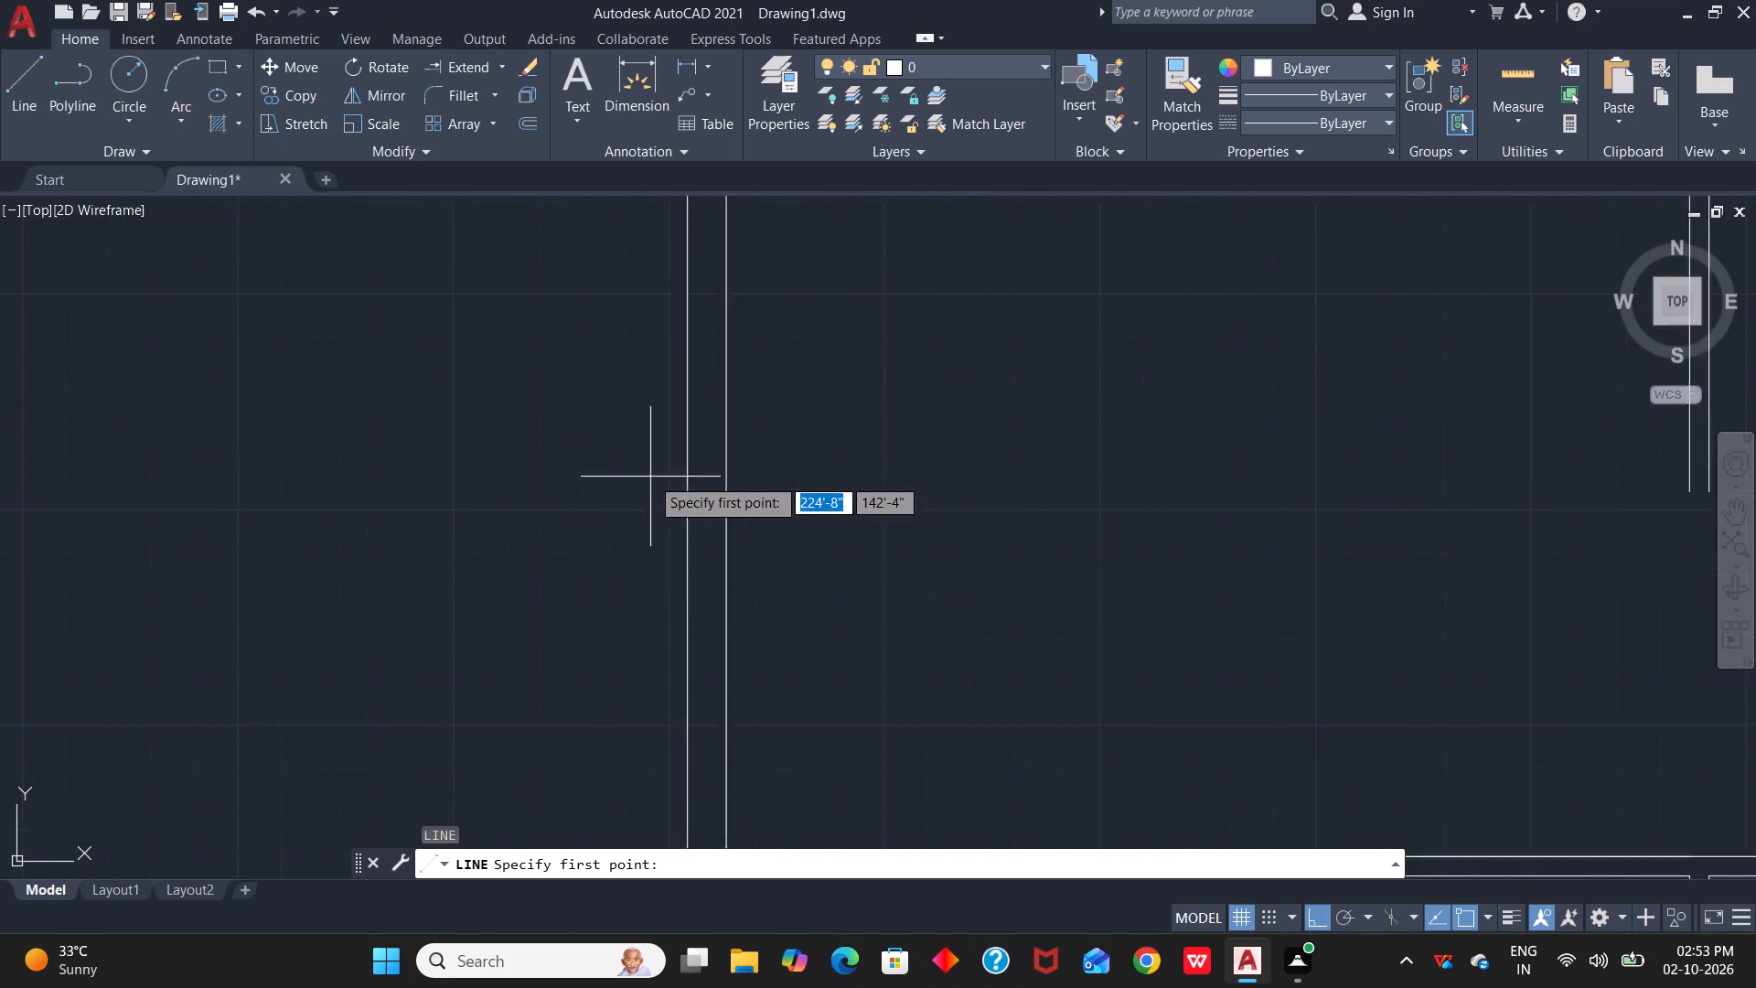
scroll(650, 477, "up", 1)
left_click(768, 502)
scroll(1055, 482, "down", 3)
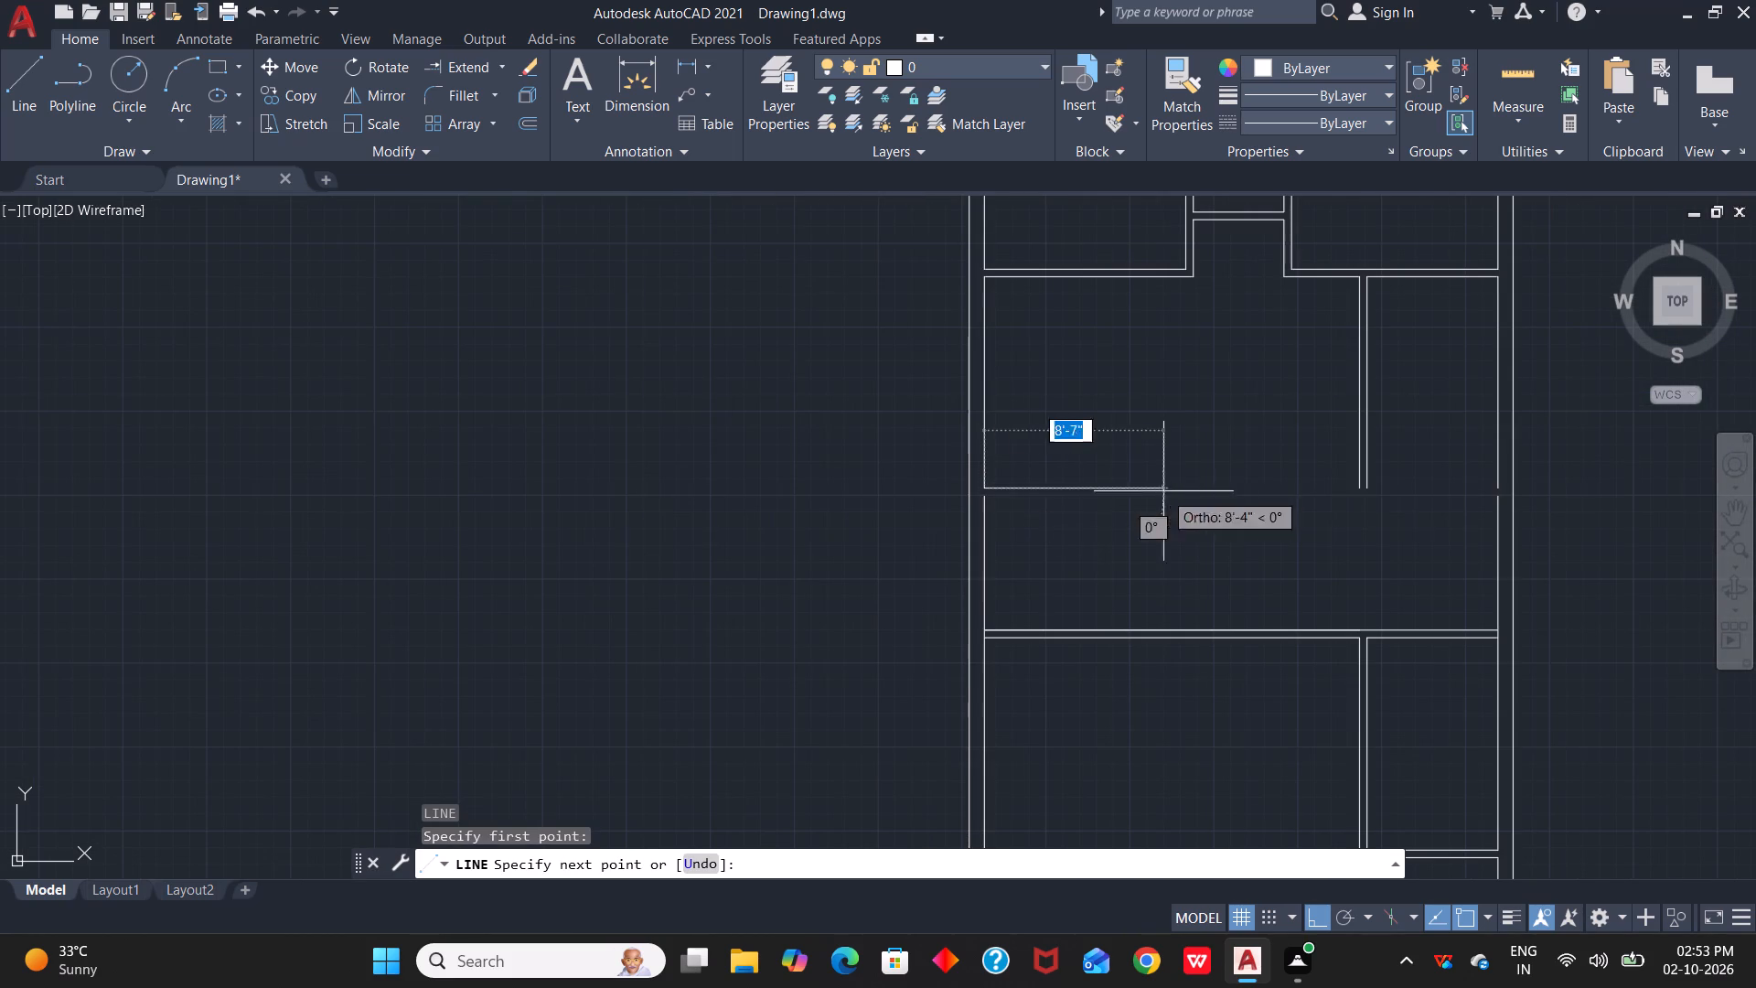
middle_click_drag(1332, 494, 848, 589)
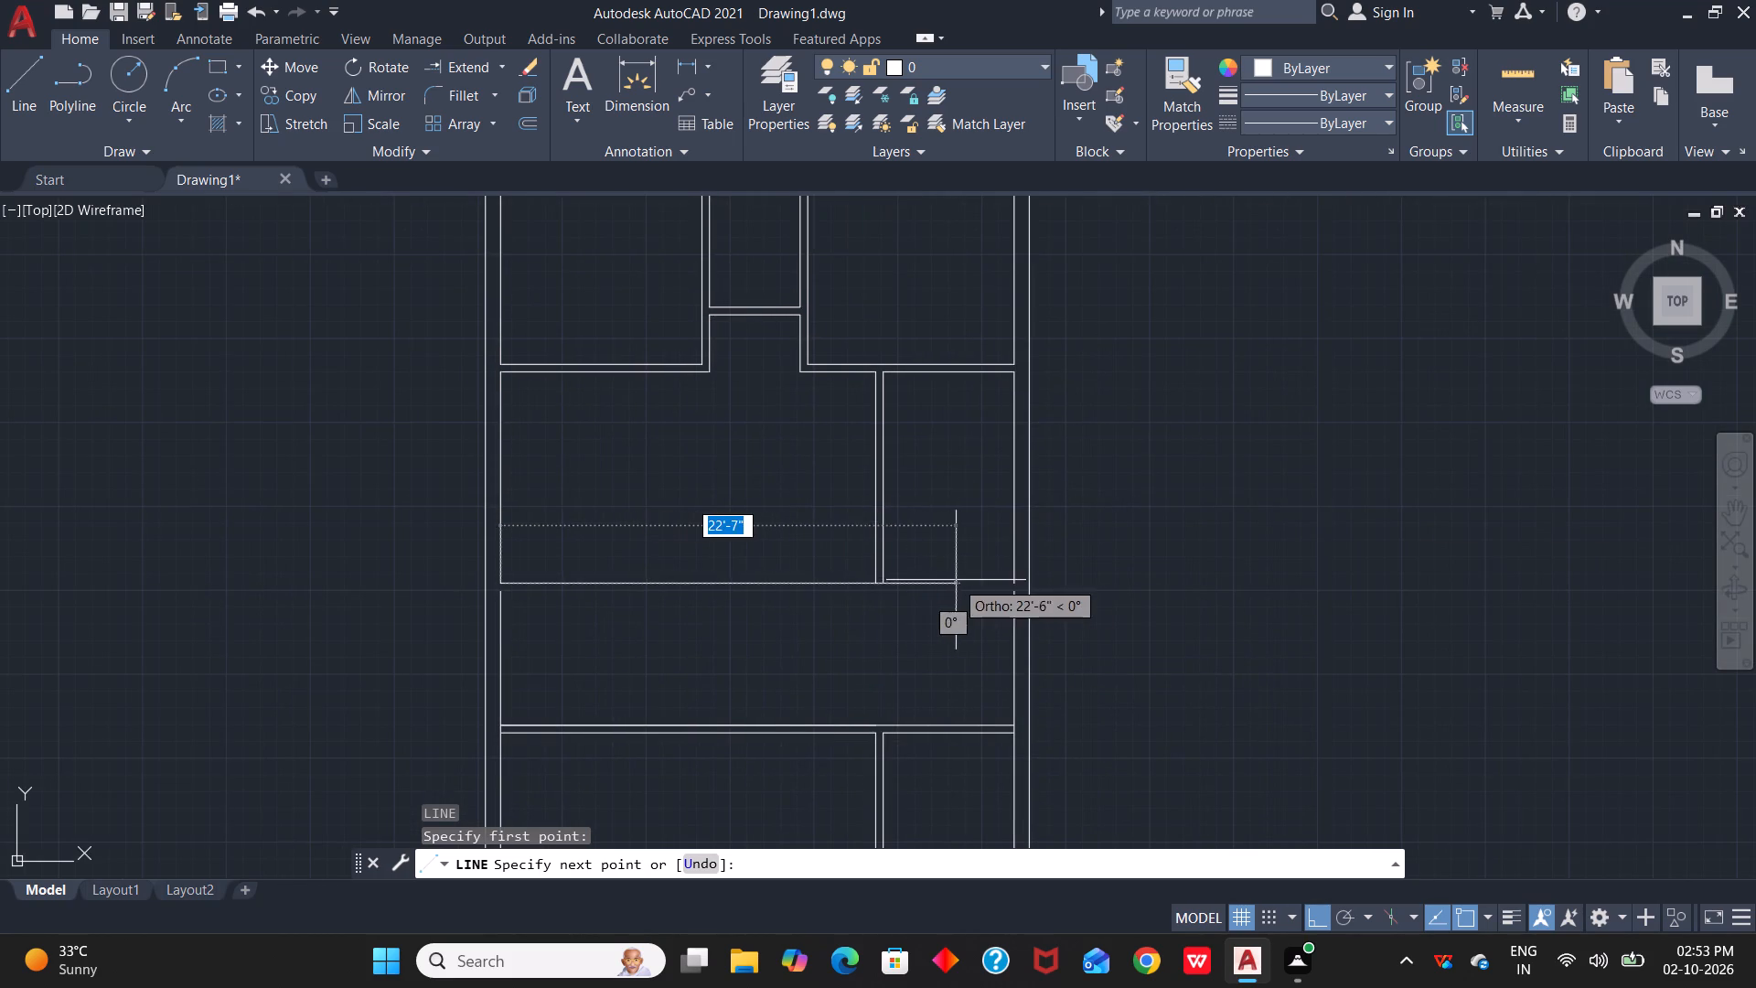
scroll(1016, 585, "up", 4)
left_click(977, 582)
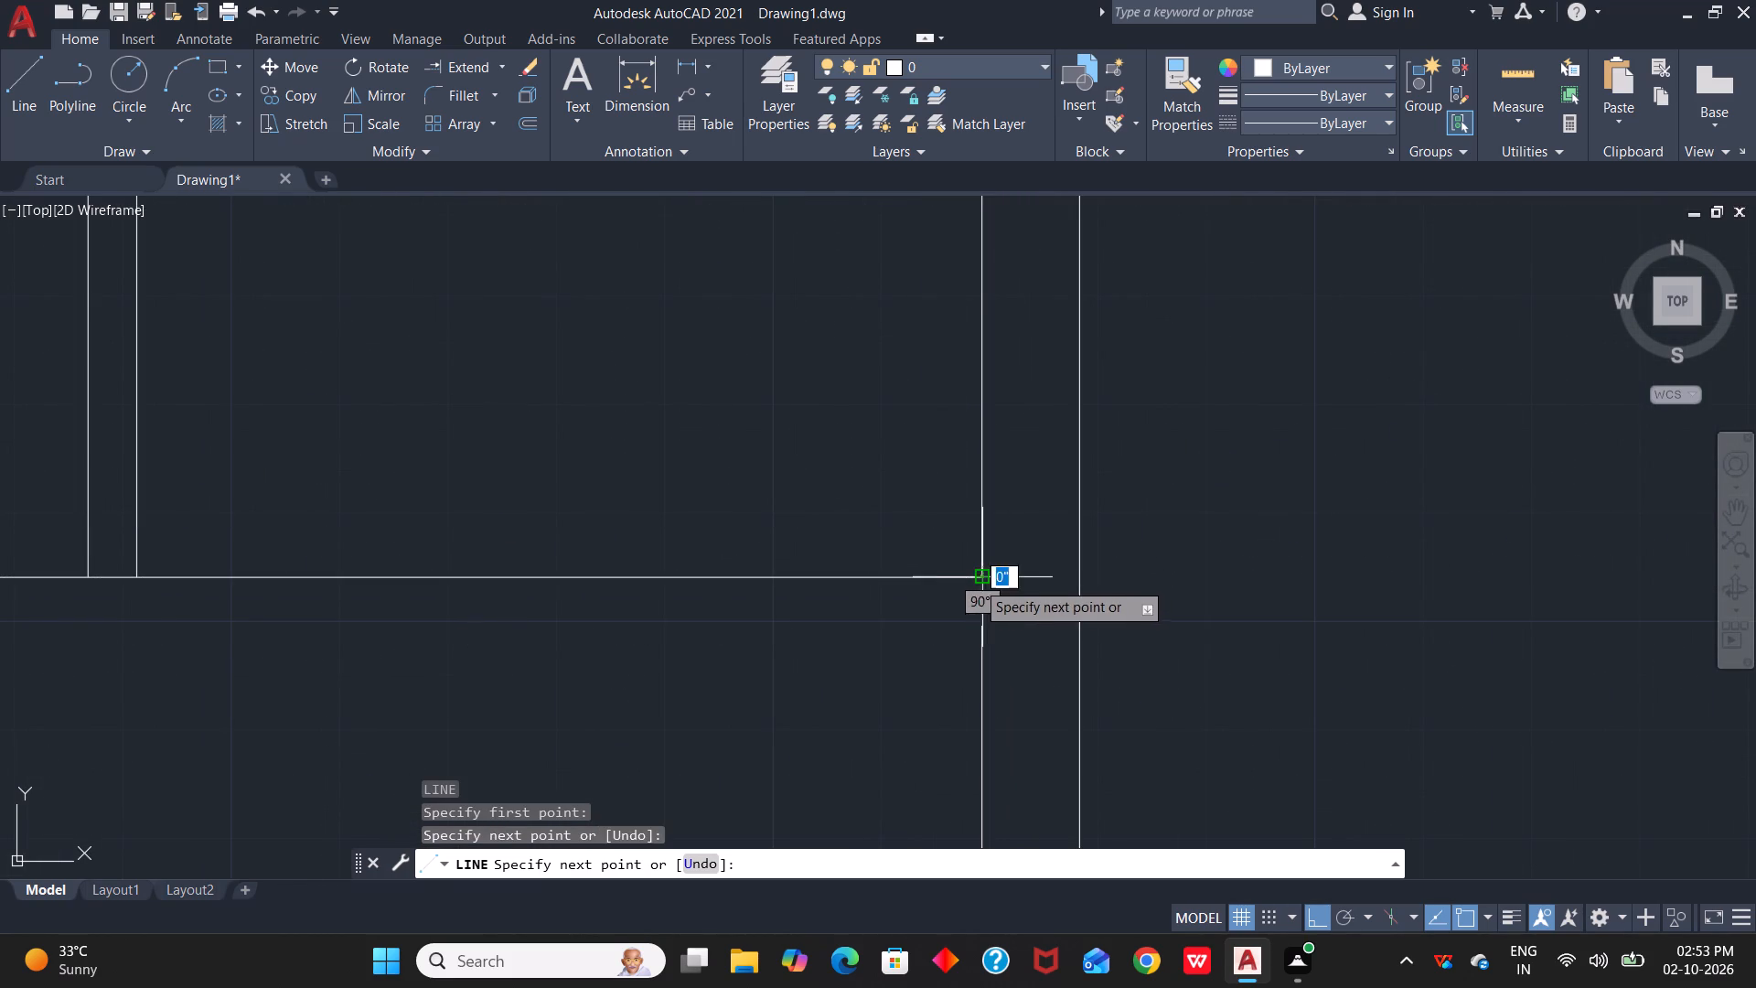
key("Escape")
Draw a parallel horizontal line between the inner walls' lower break ends to form the middle row's upper edge.
scroll(974, 620, "up", 1)
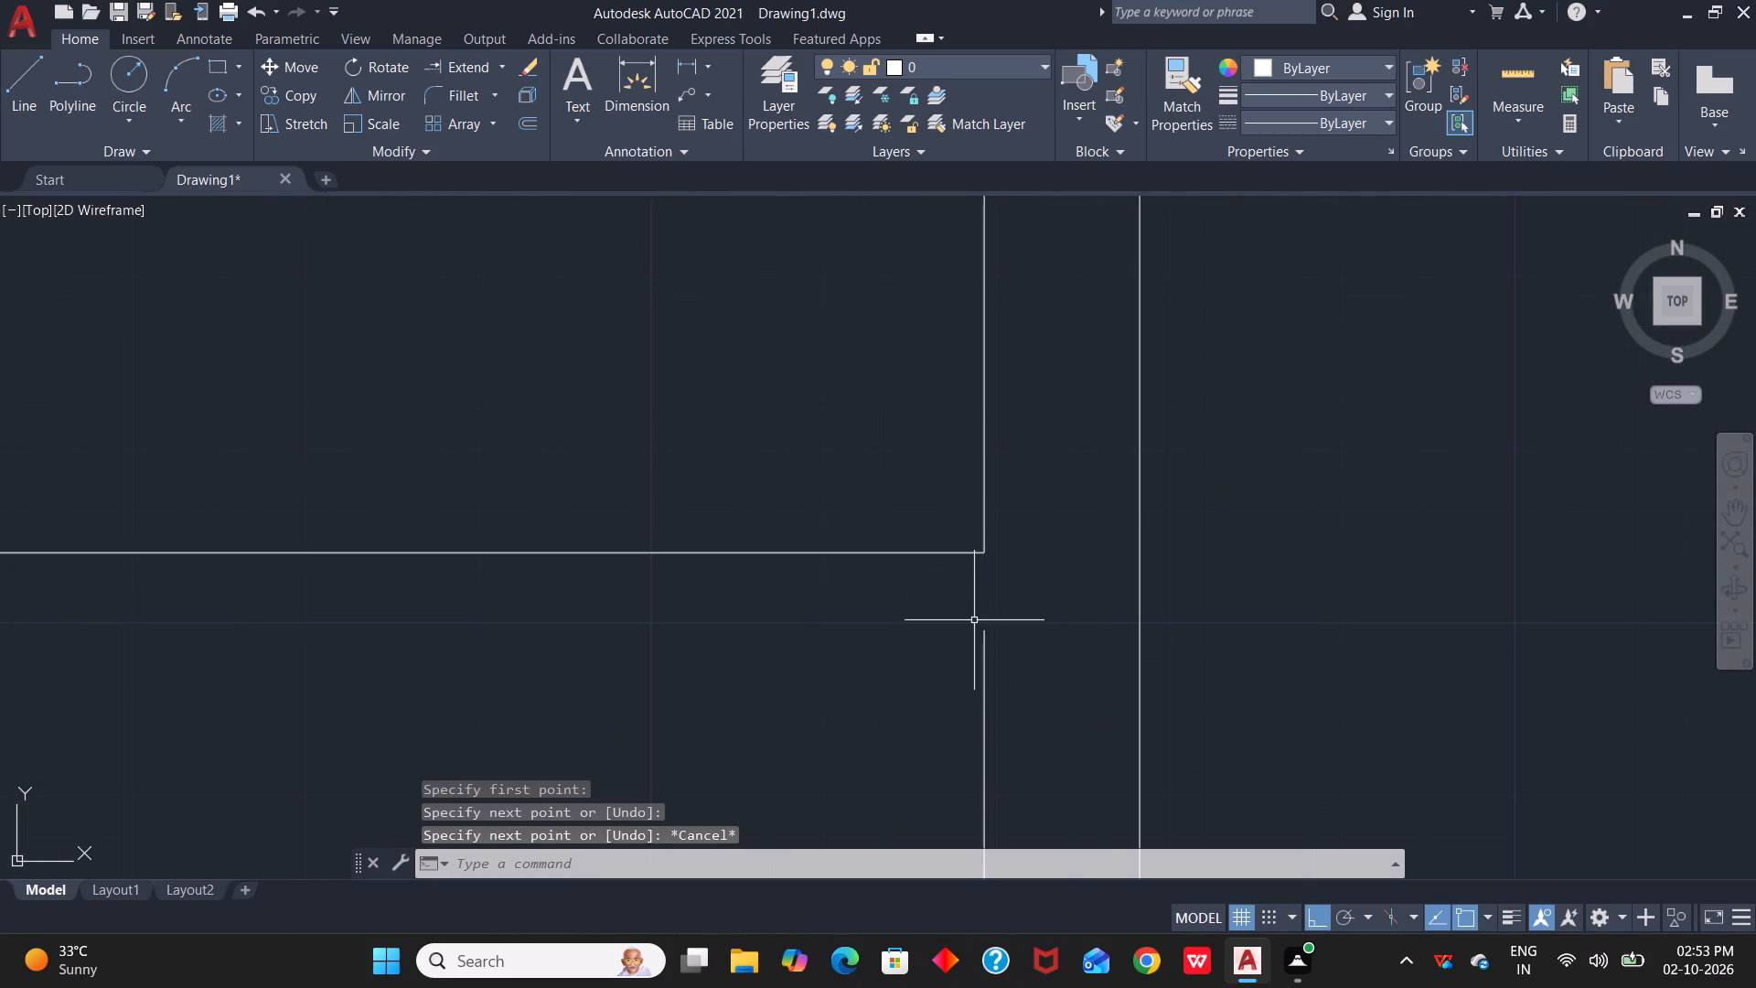
type("l")
key("space")
left_click(983, 628)
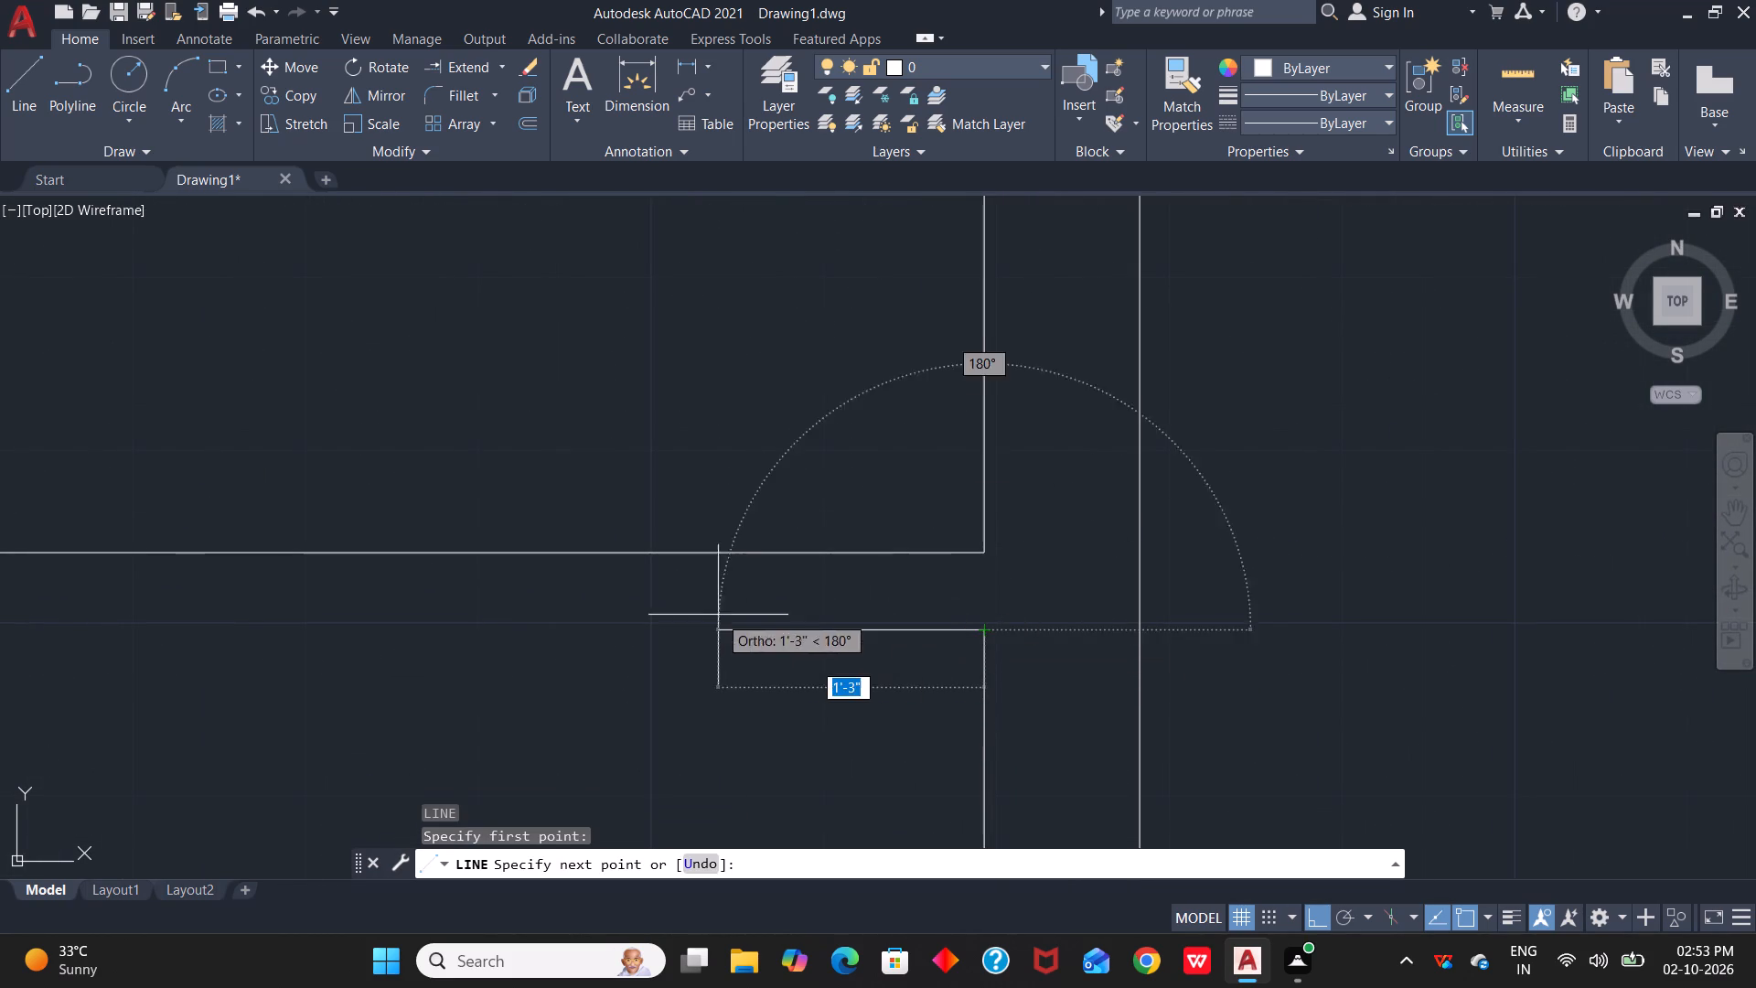
scroll(682, 602, "down", 3)
middle_click_drag(260, 610, 1125, 626)
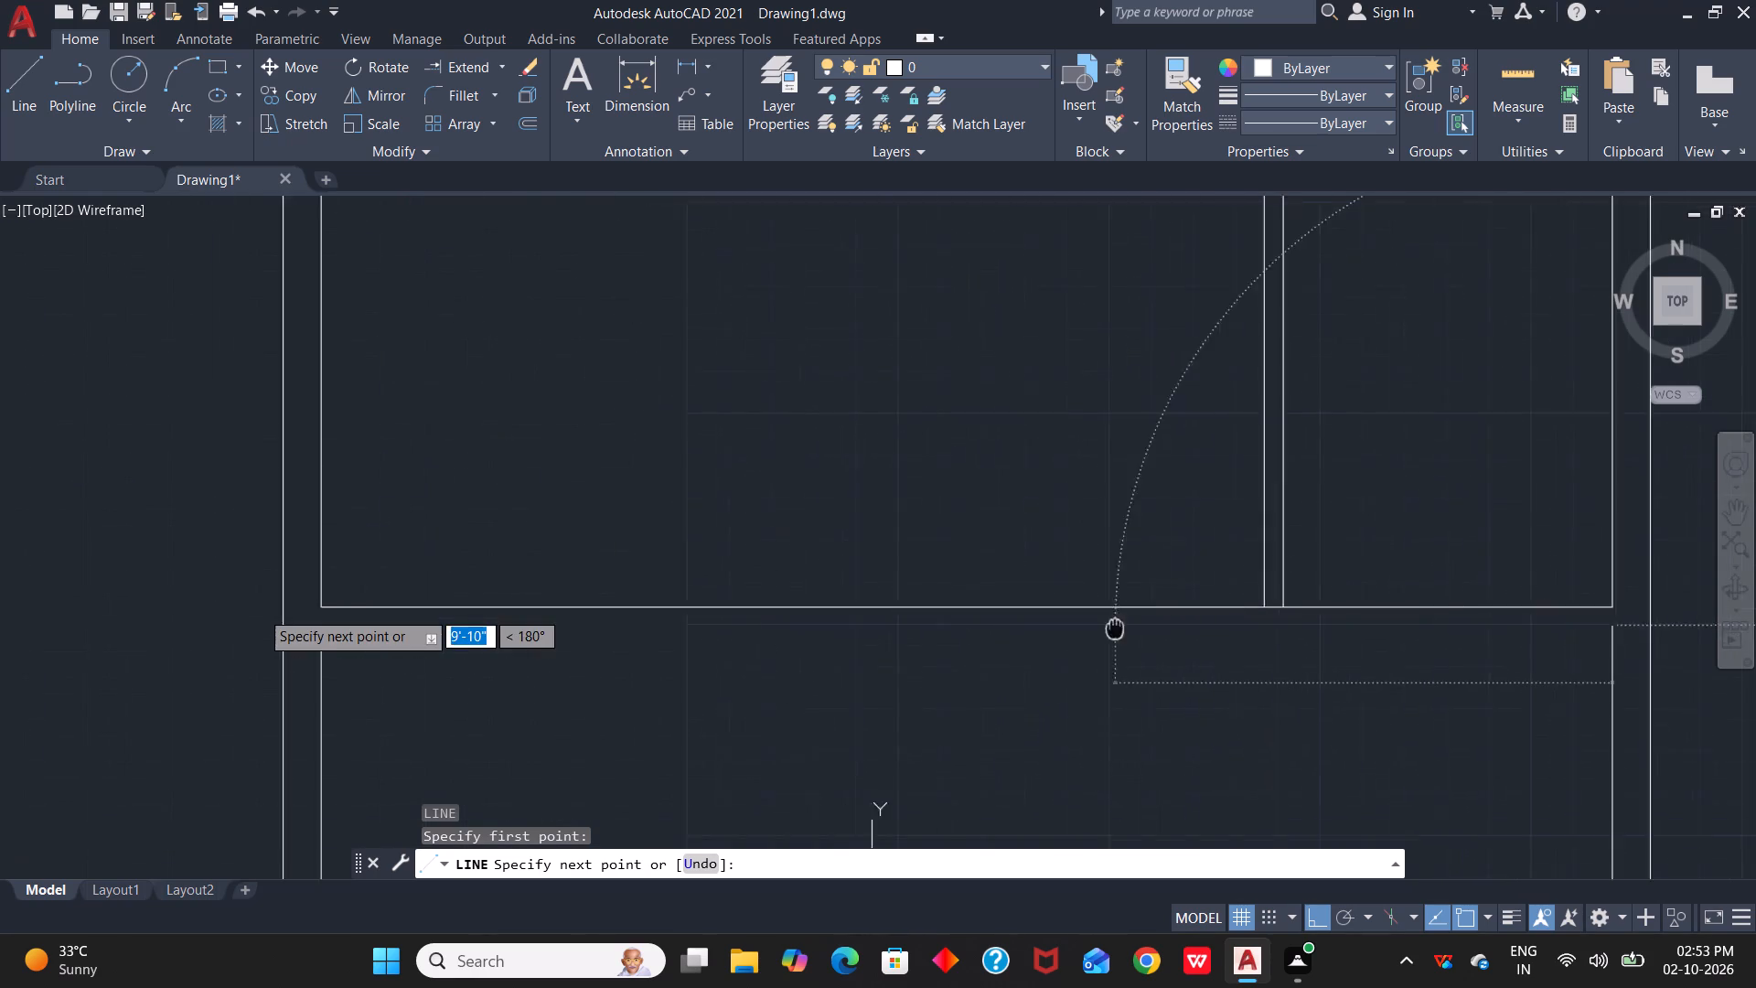
middle_click_drag(1125, 626, 1235, 608)
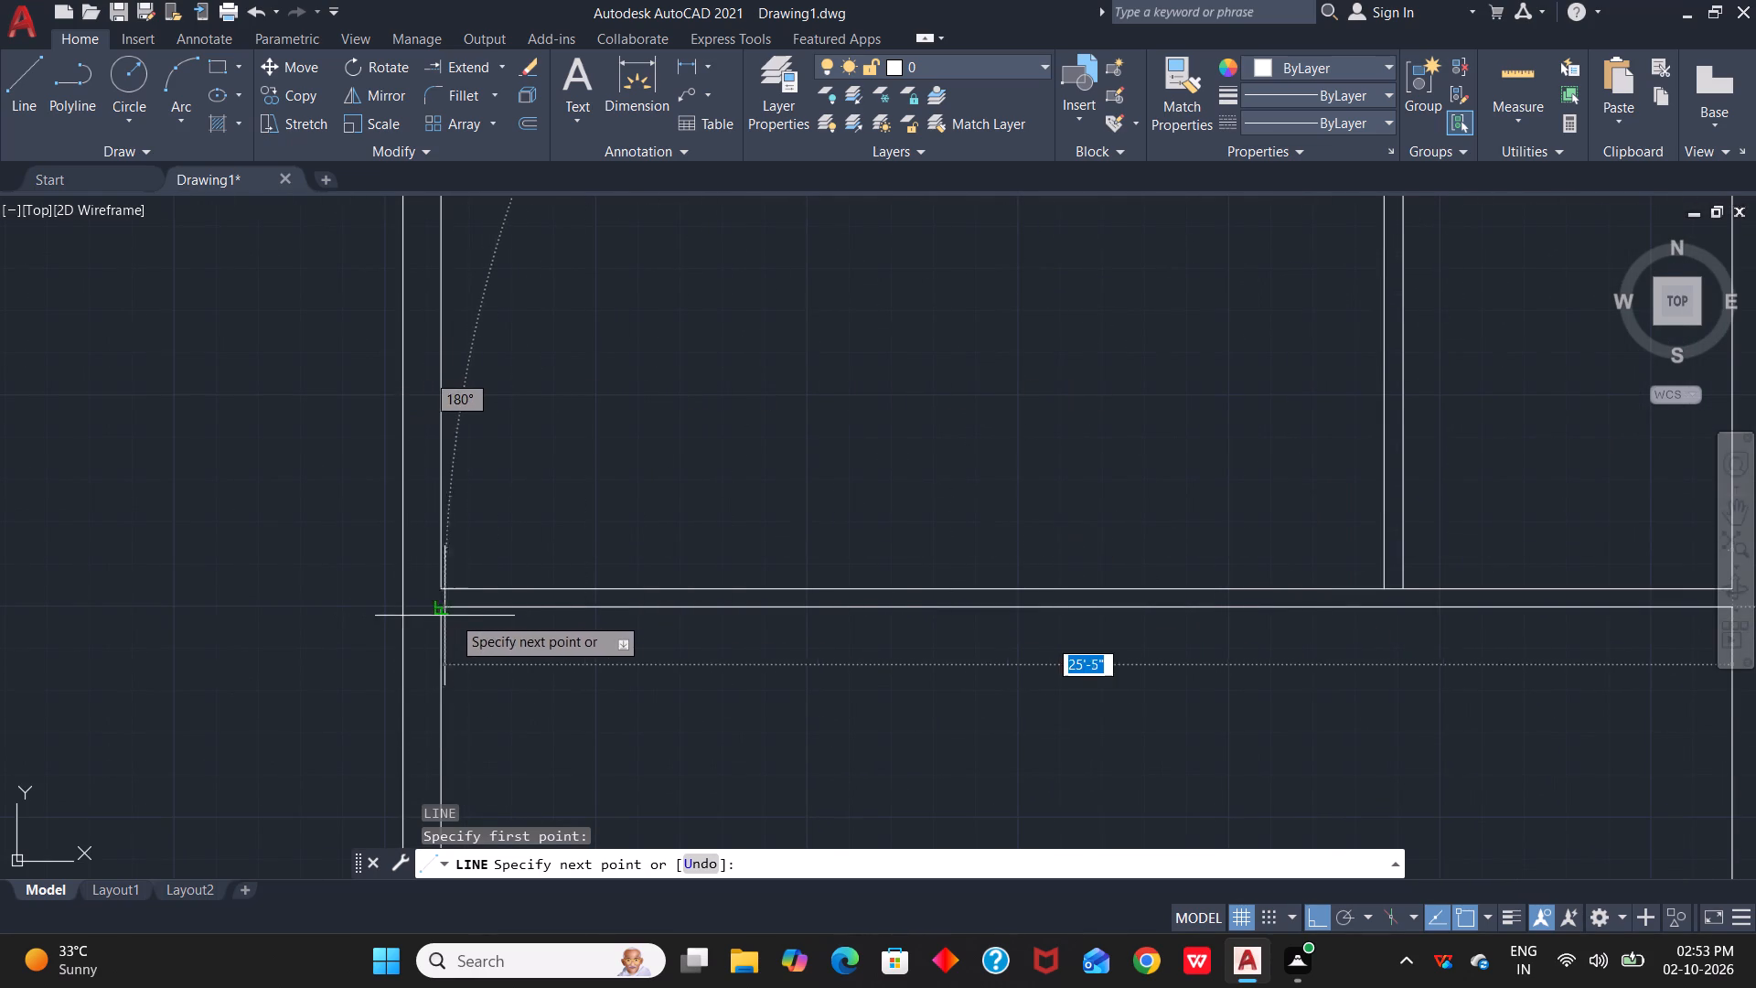
scroll(448, 611, "up", 2)
left_click(423, 611)
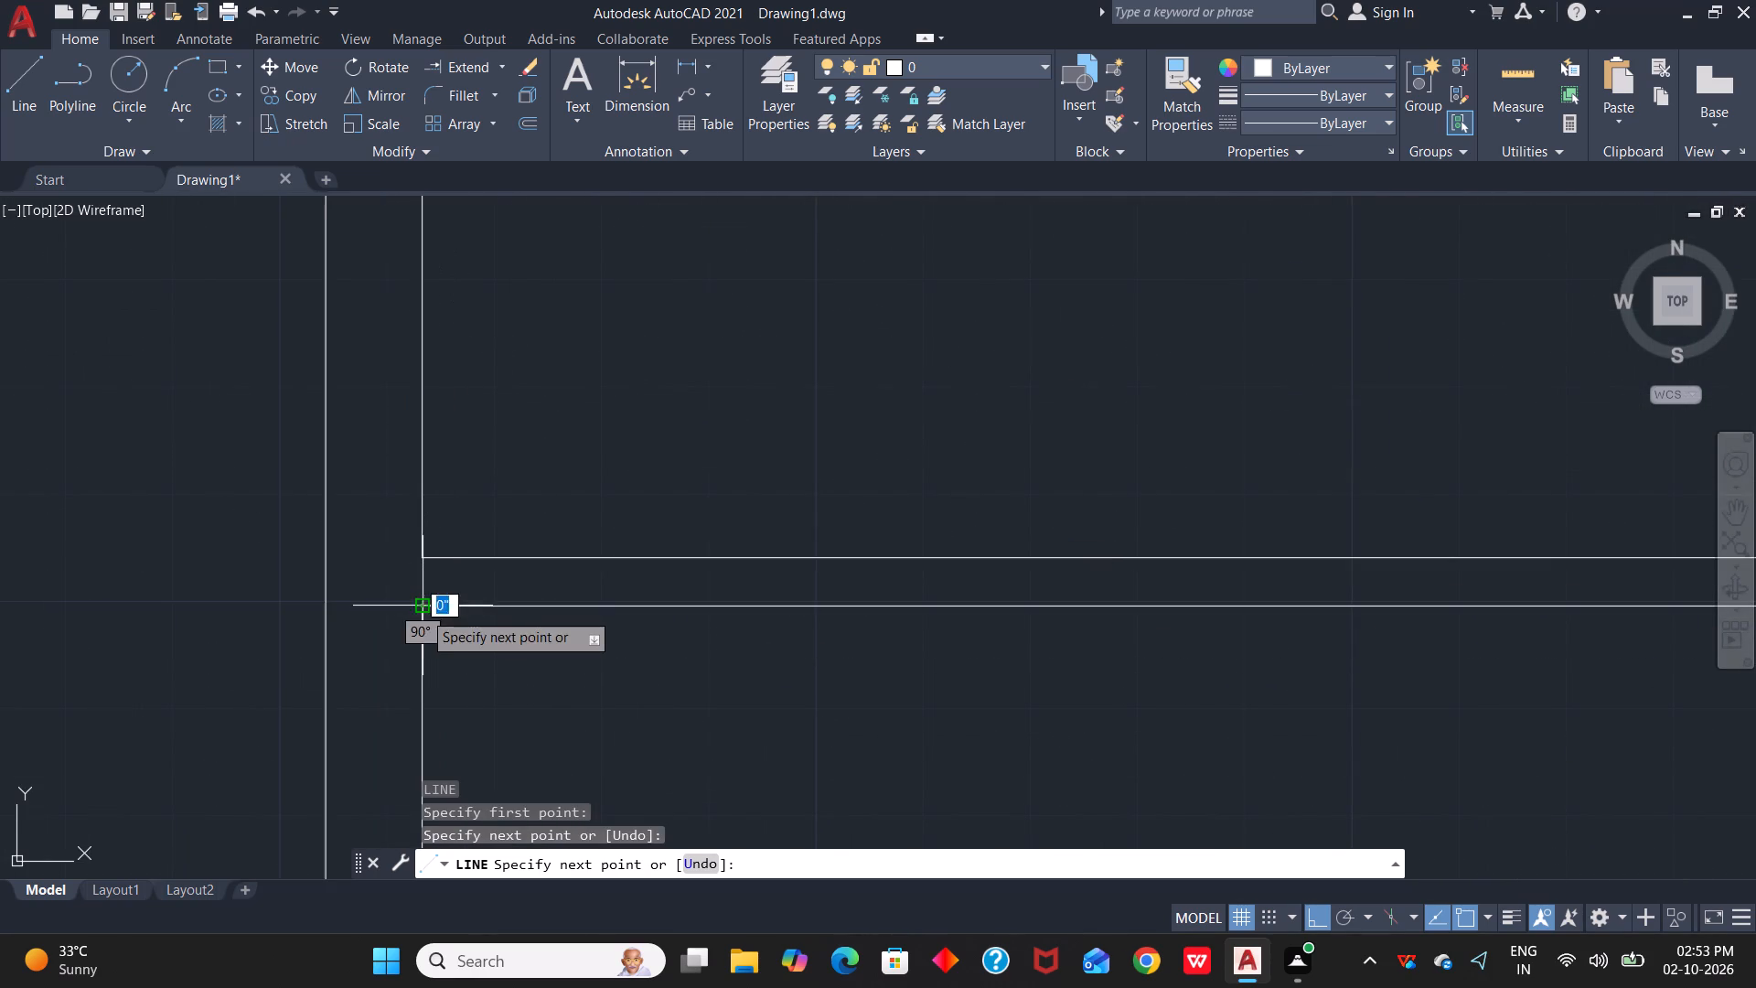
key("Escape")
Trim the short horizontal segment between the vertical partition's two lines at the bottom of the upper large room and side room.
scroll(649, 628, "down", 3)
scroll(1050, 679, "down", 1)
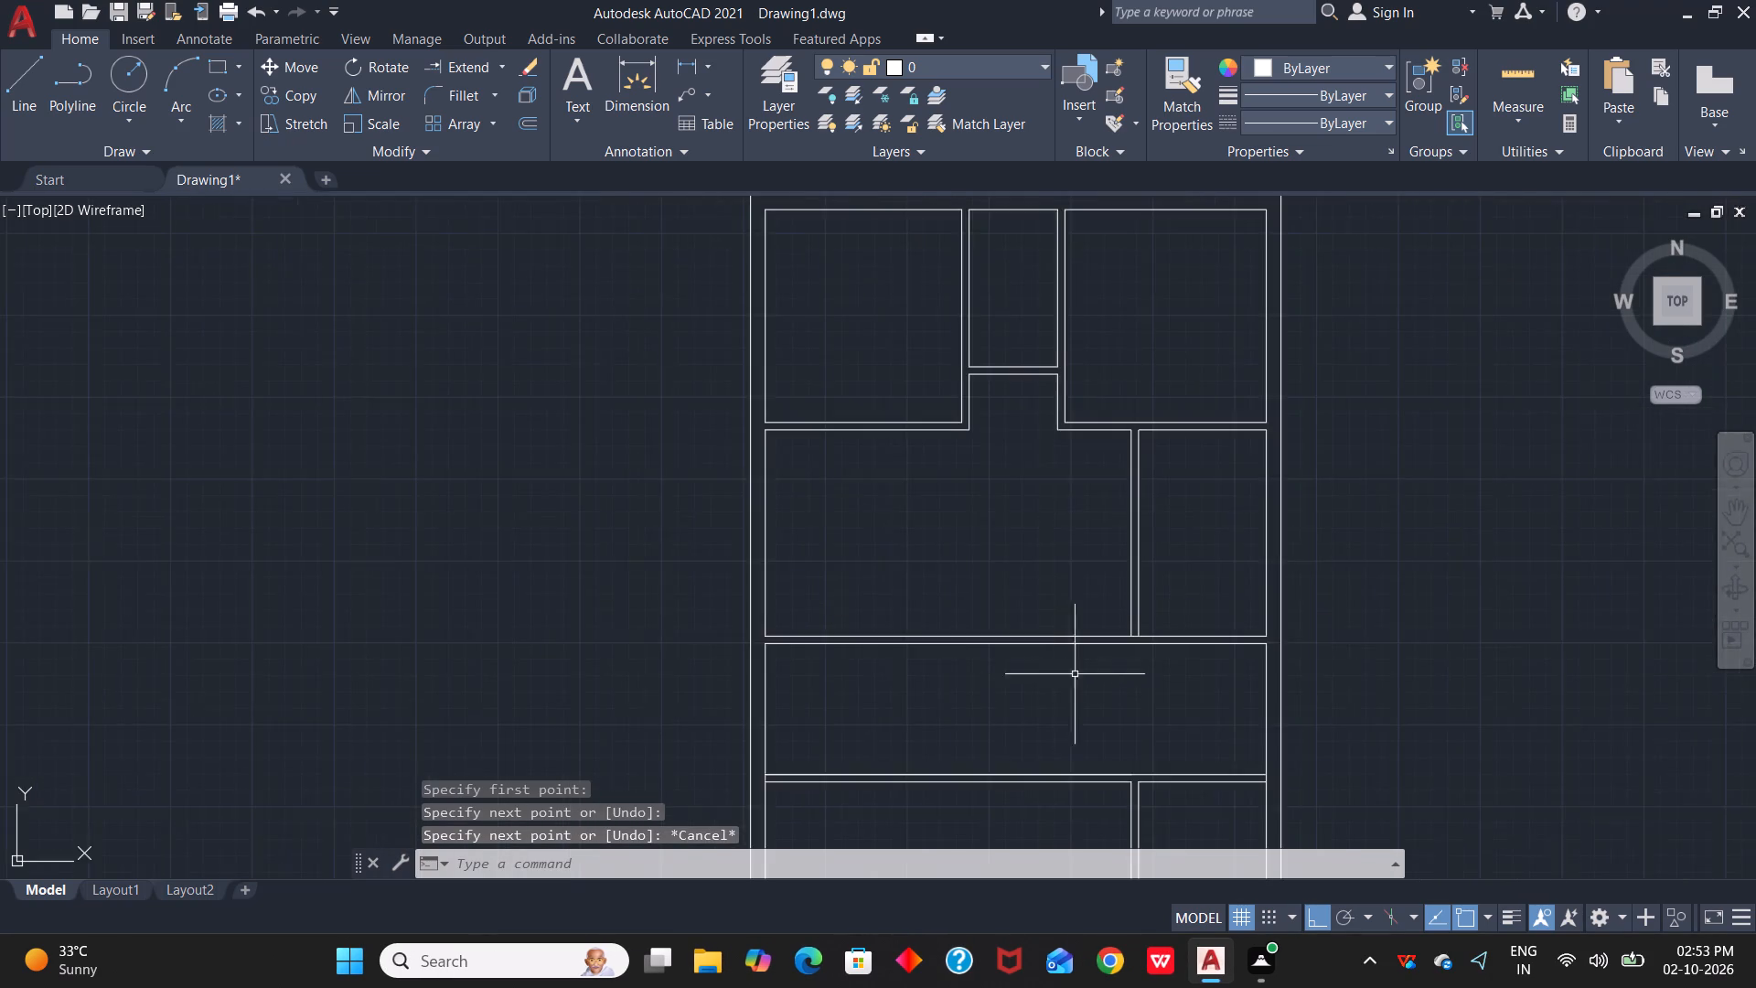
middle_click_drag(1076, 674, 960, 673)
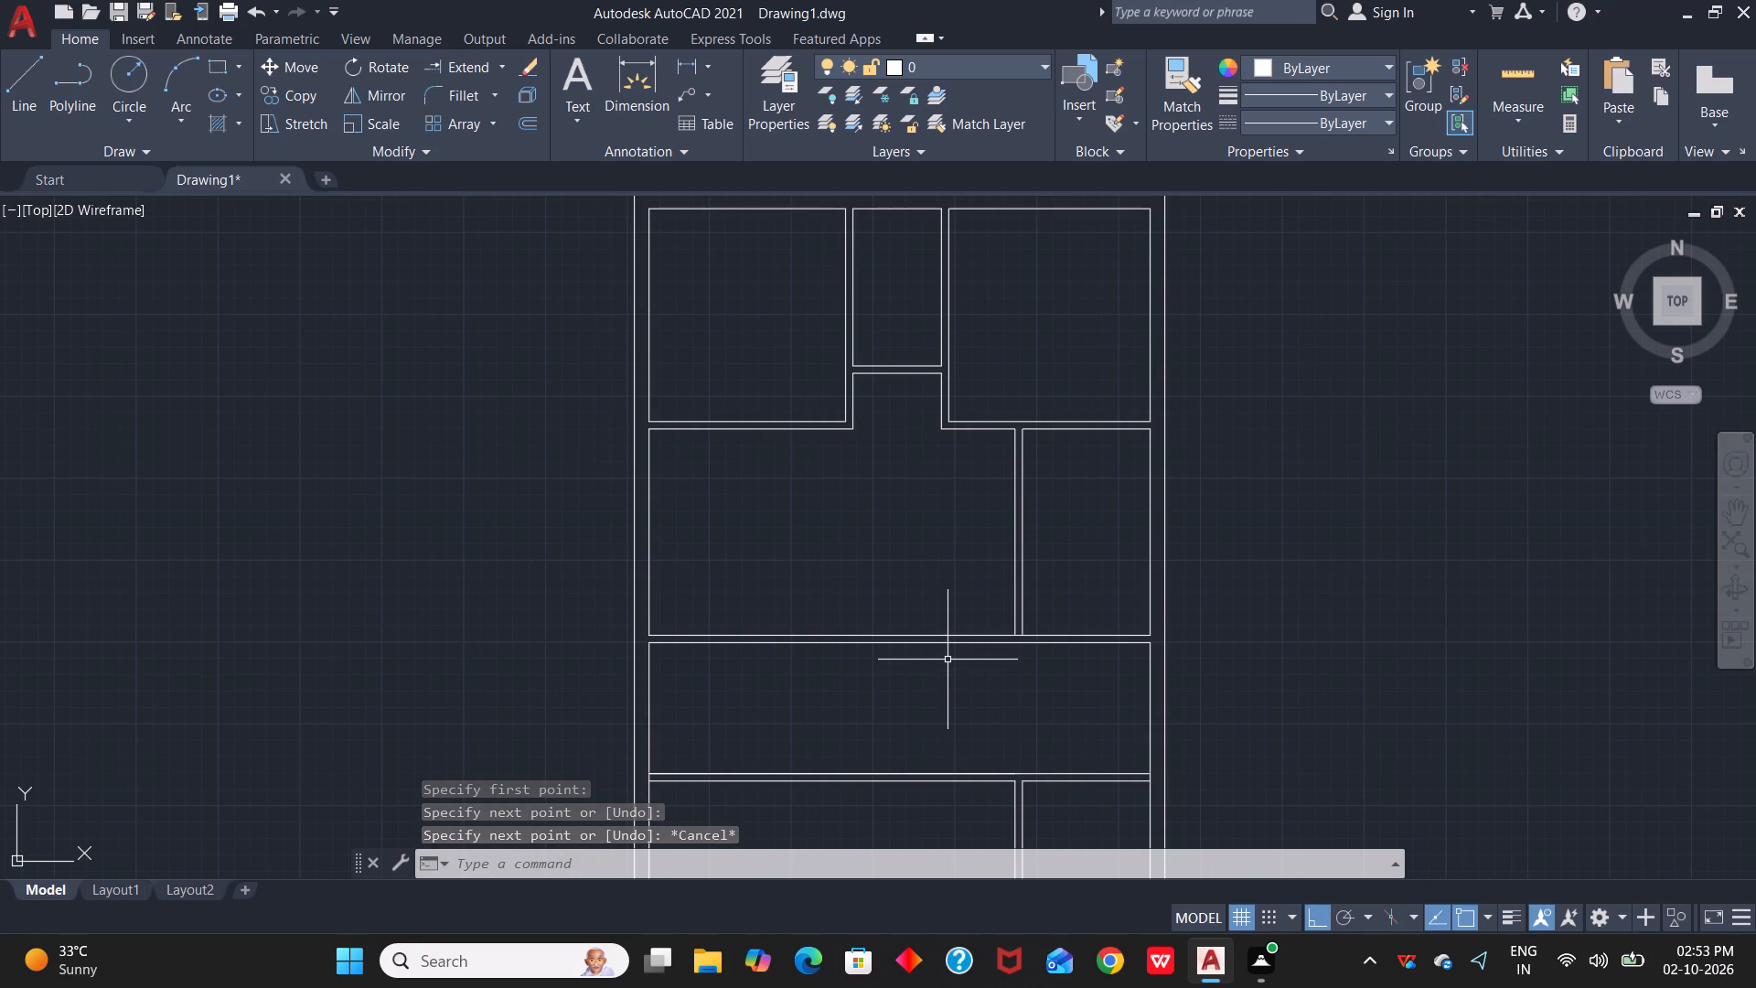
type("tr")
key("space")
scroll(1034, 630, "up", 2)
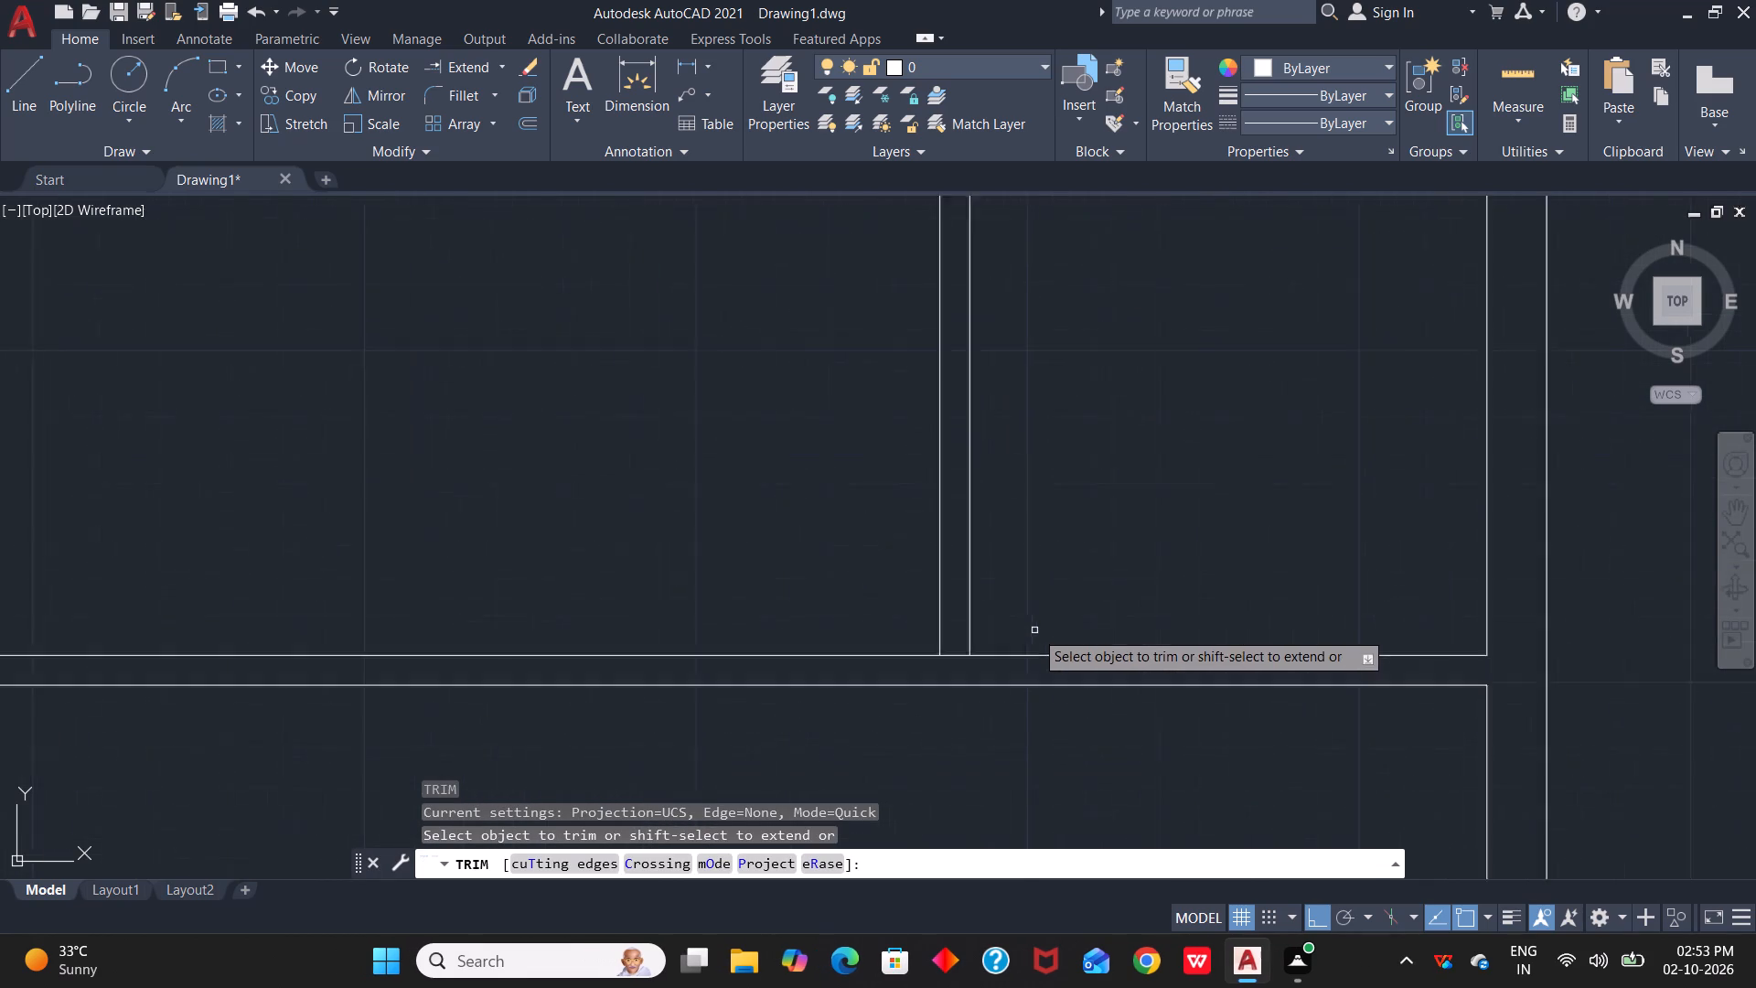
scroll(1034, 630, "up", 2)
left_click(904, 671)
scroll(911, 678, "down", 4)
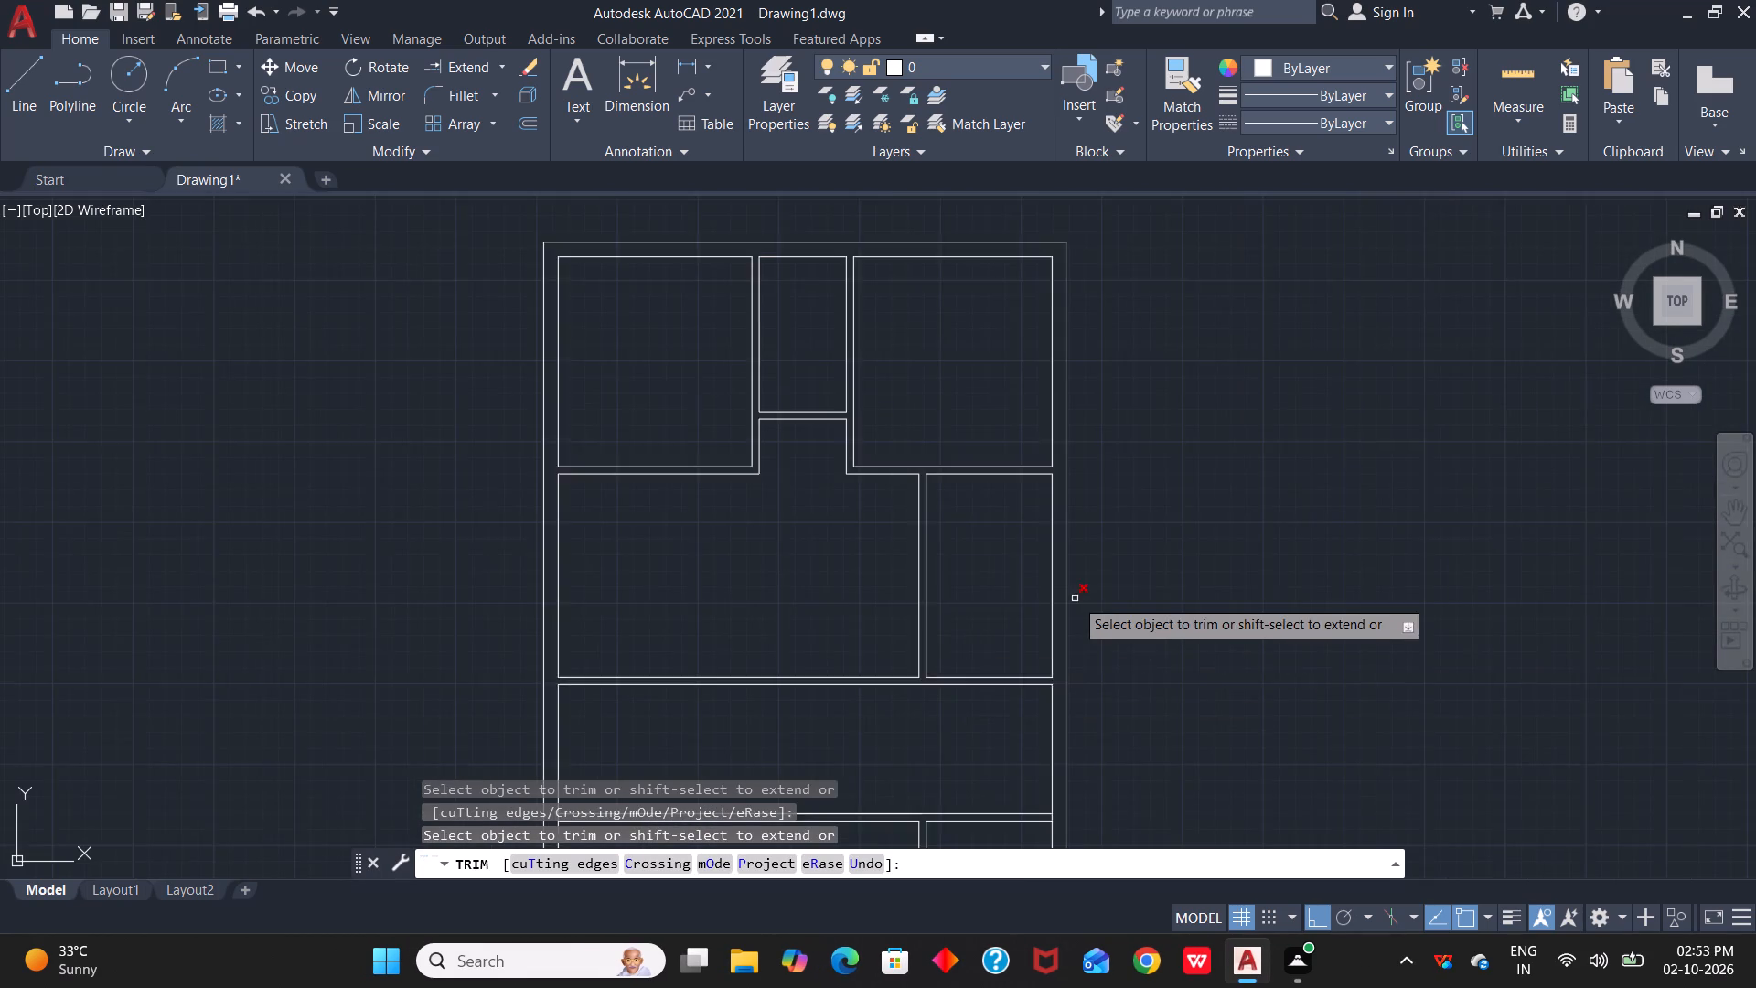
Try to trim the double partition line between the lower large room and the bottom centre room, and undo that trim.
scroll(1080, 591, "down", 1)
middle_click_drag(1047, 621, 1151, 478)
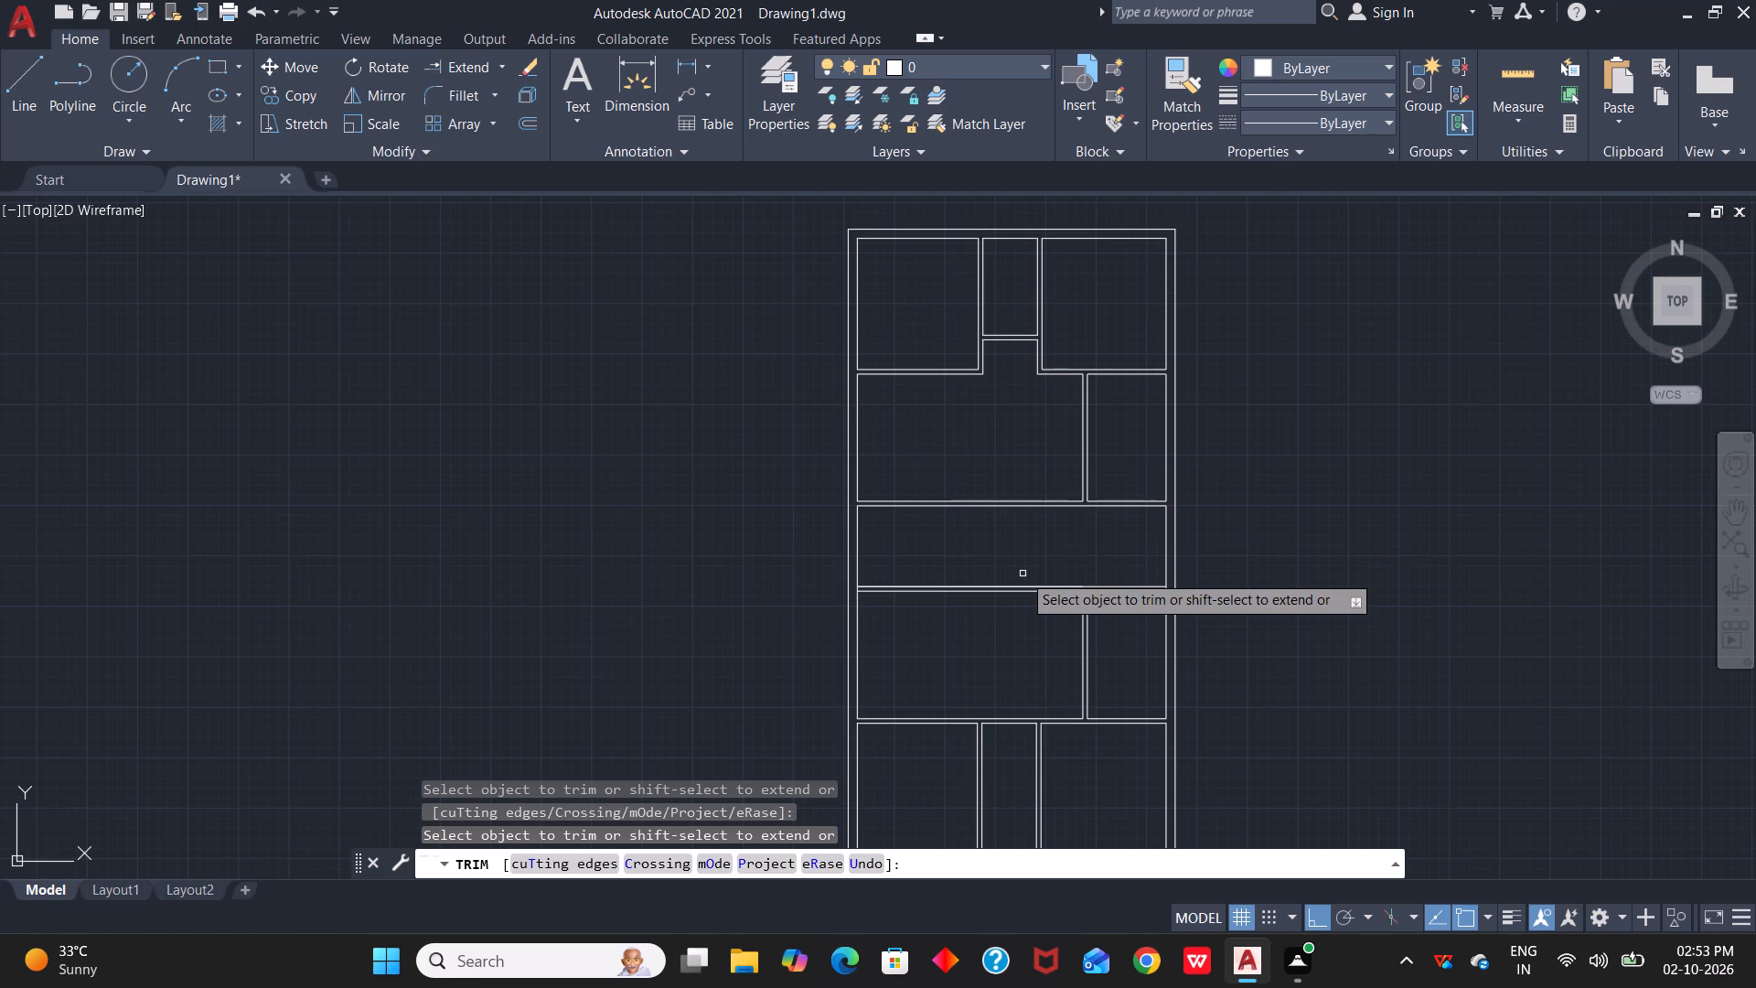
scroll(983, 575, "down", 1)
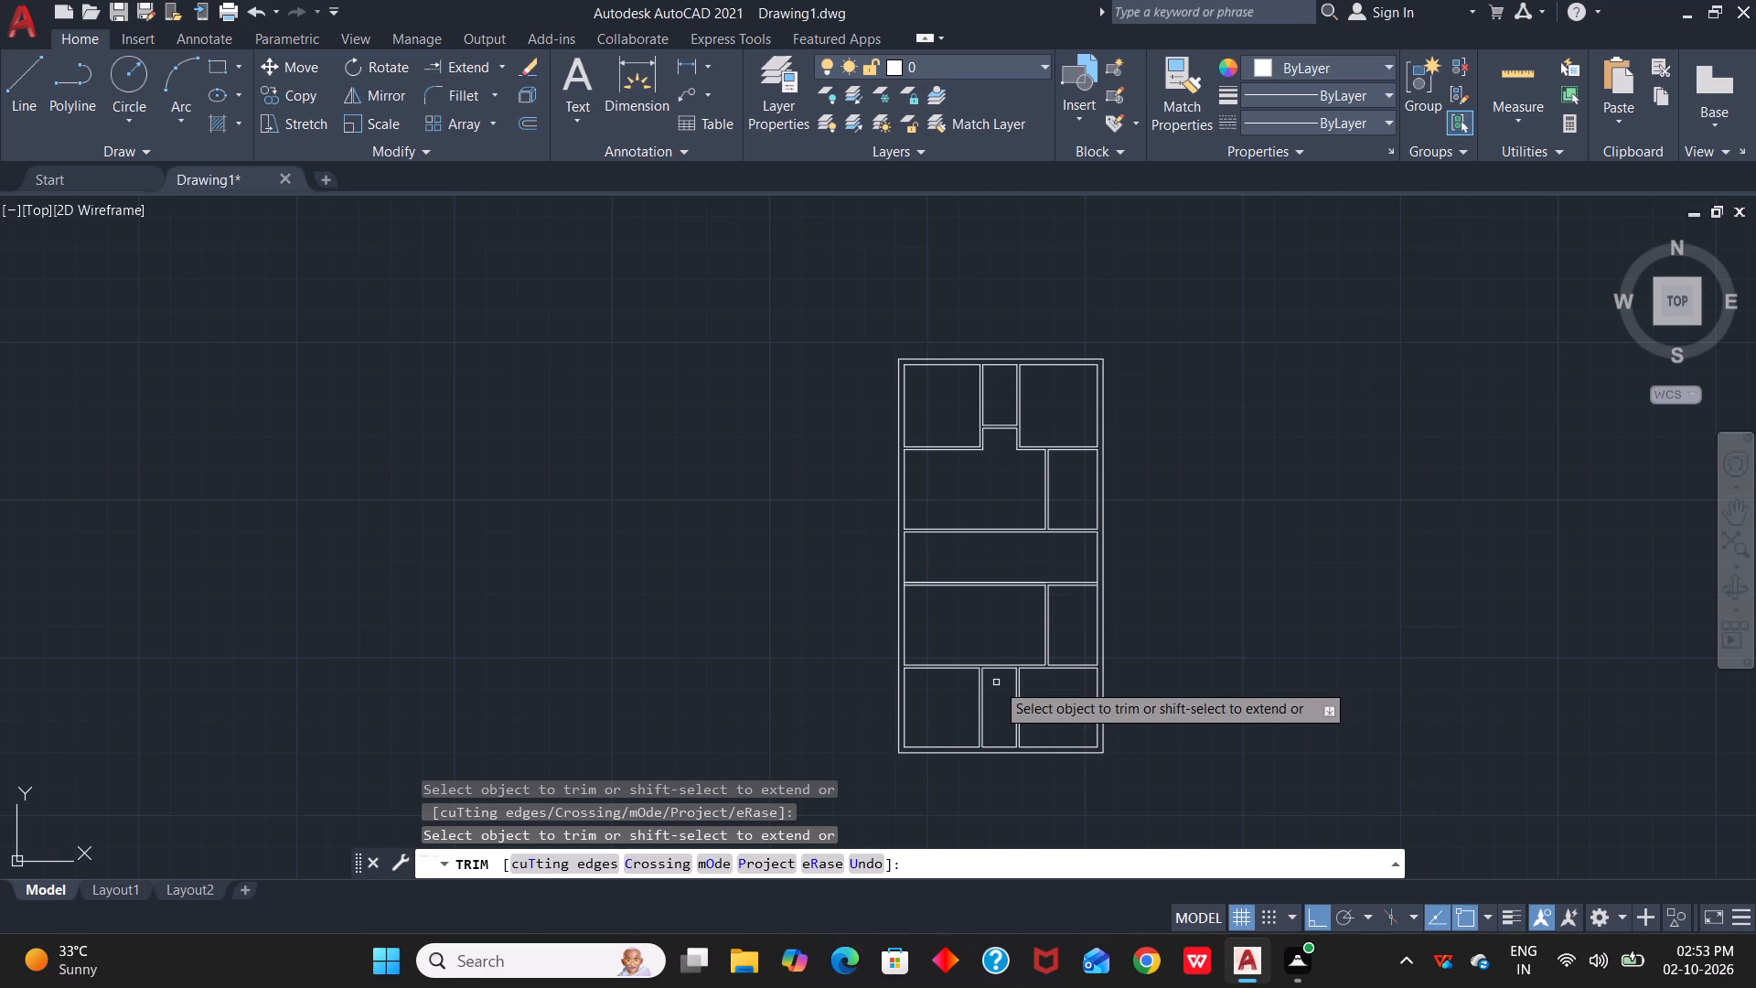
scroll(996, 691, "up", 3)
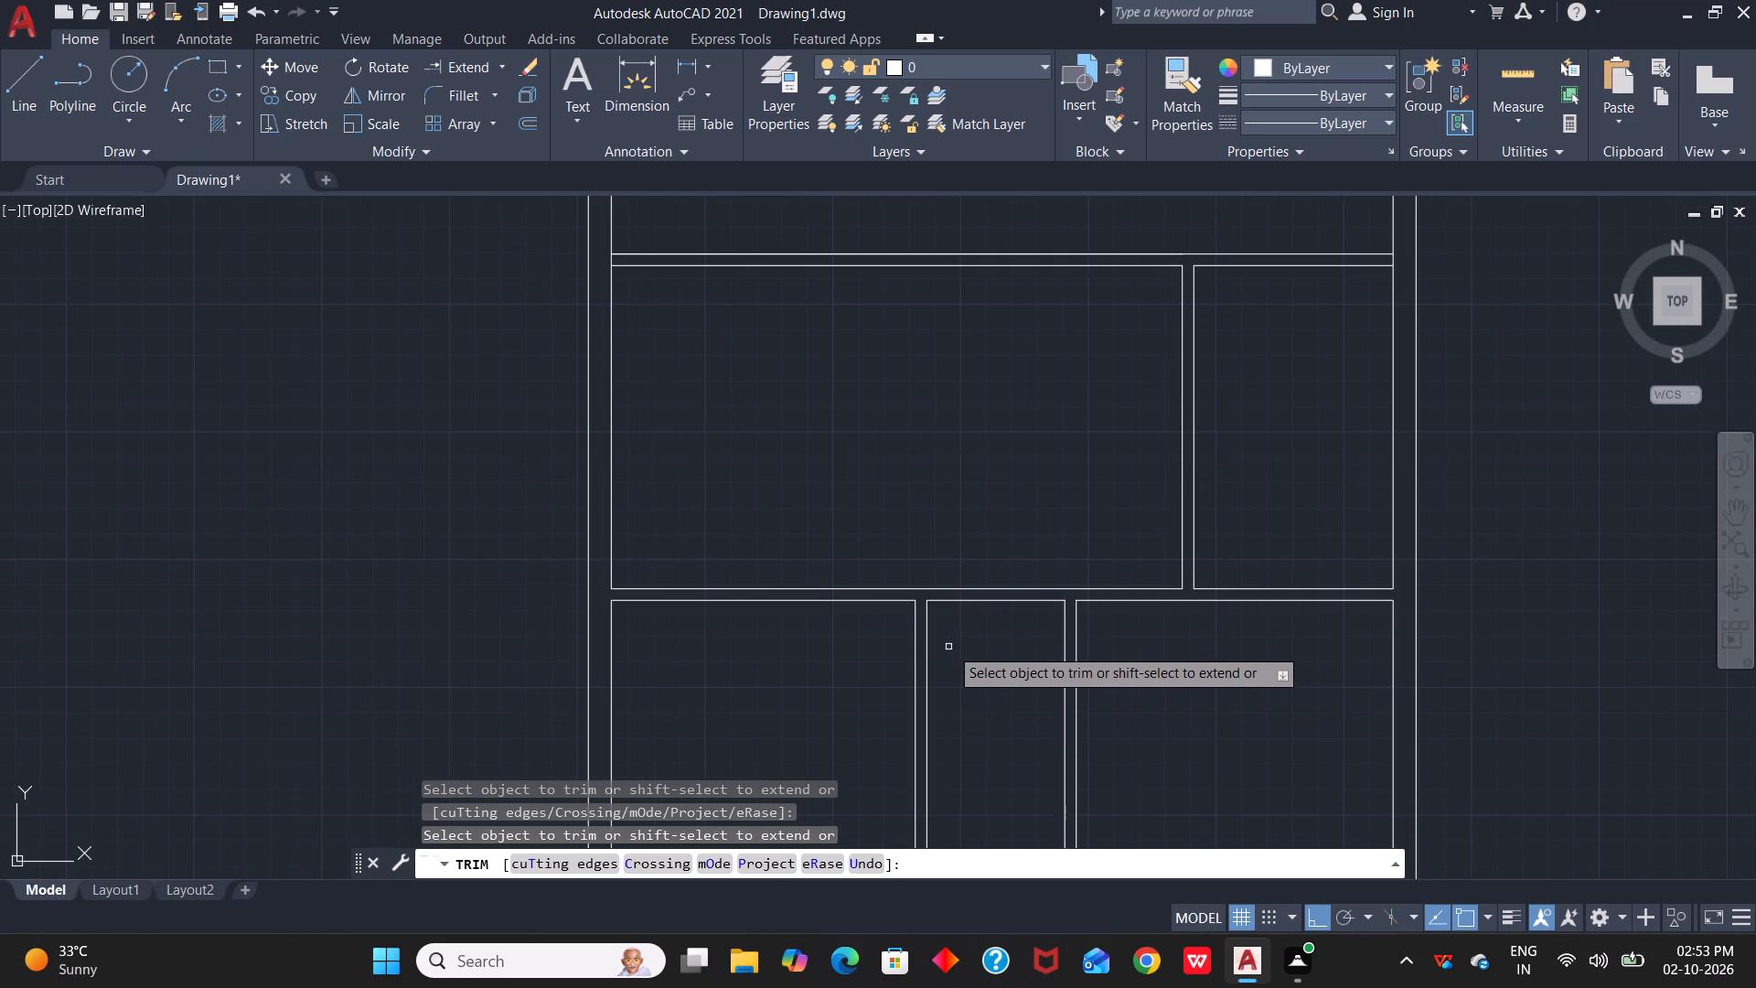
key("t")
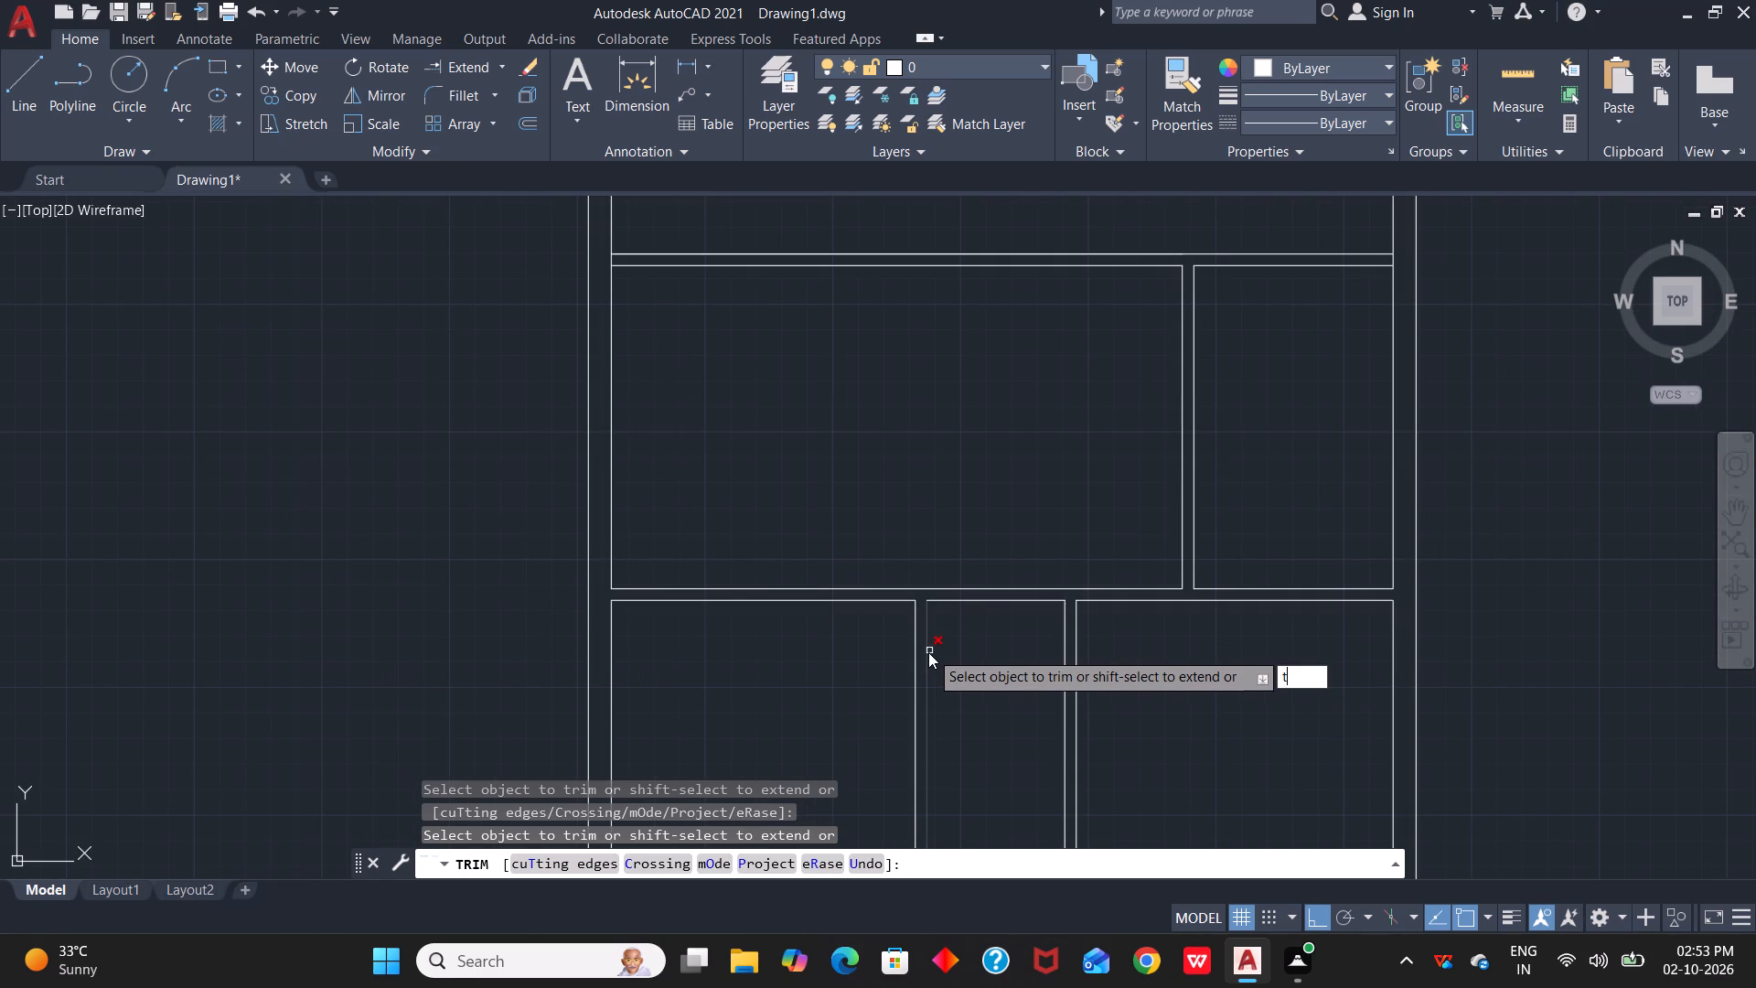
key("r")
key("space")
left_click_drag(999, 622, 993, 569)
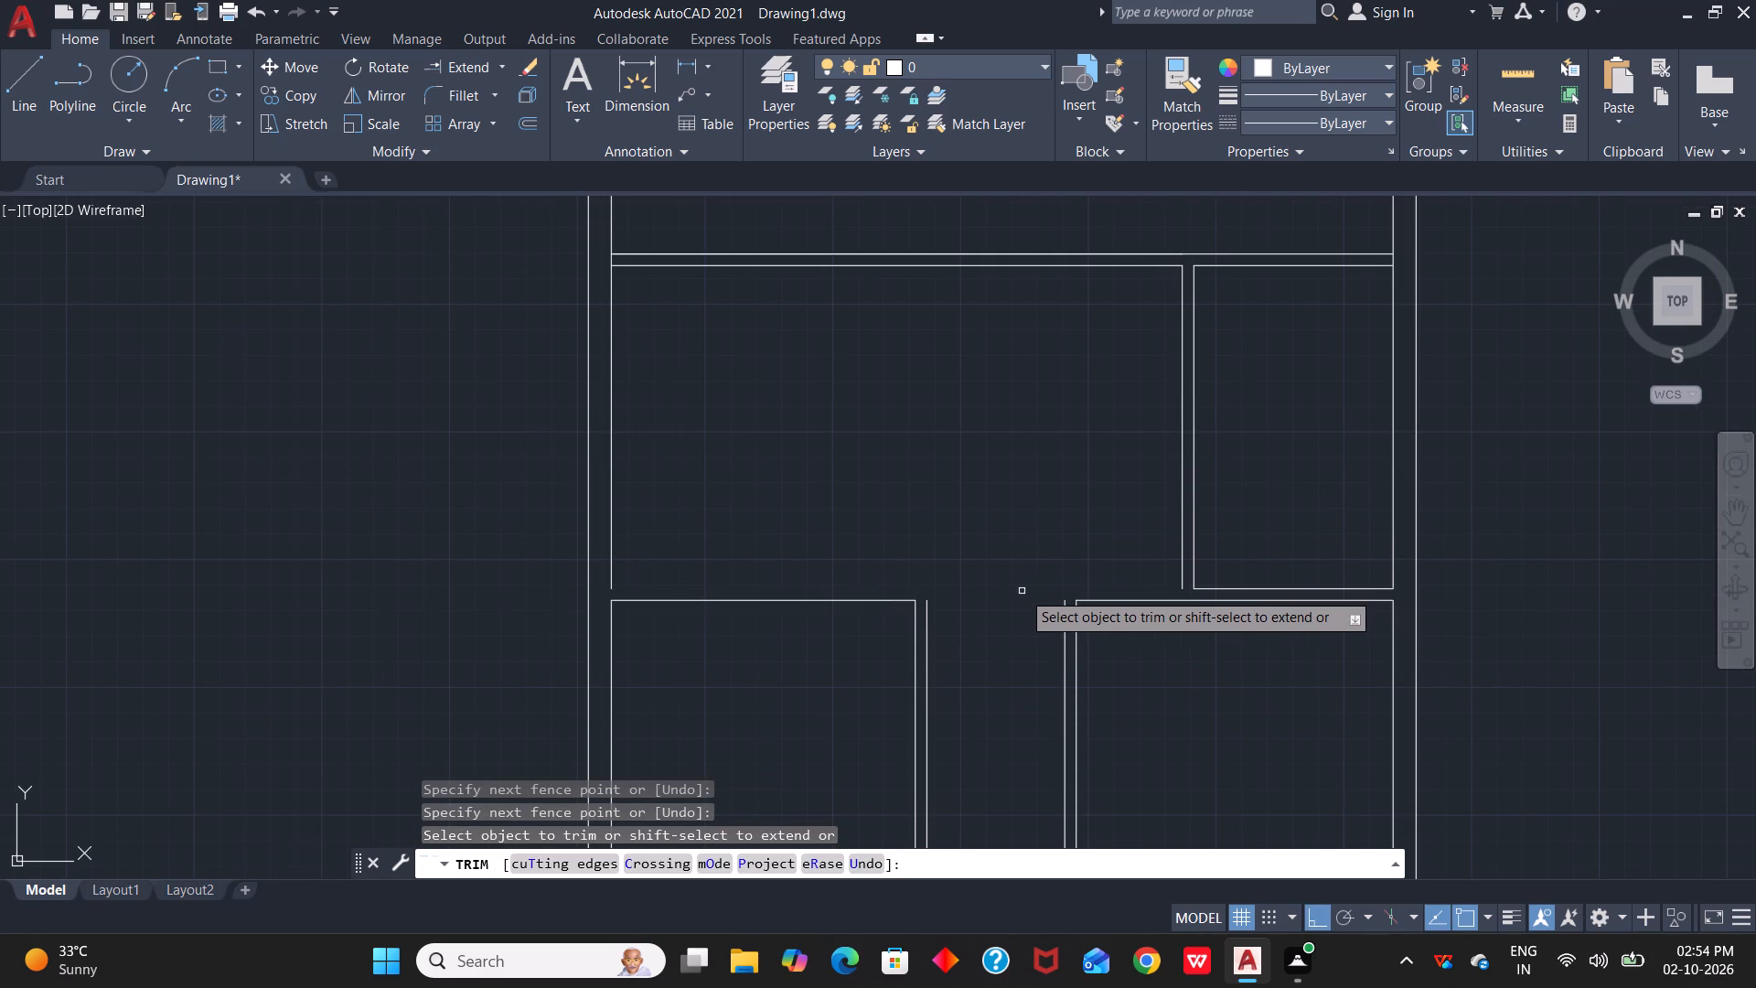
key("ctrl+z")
Extend the four vertical partition lines beside the bottom centre room up to the lower edge line of the large room above.
scroll(778, 776, "down", 2)
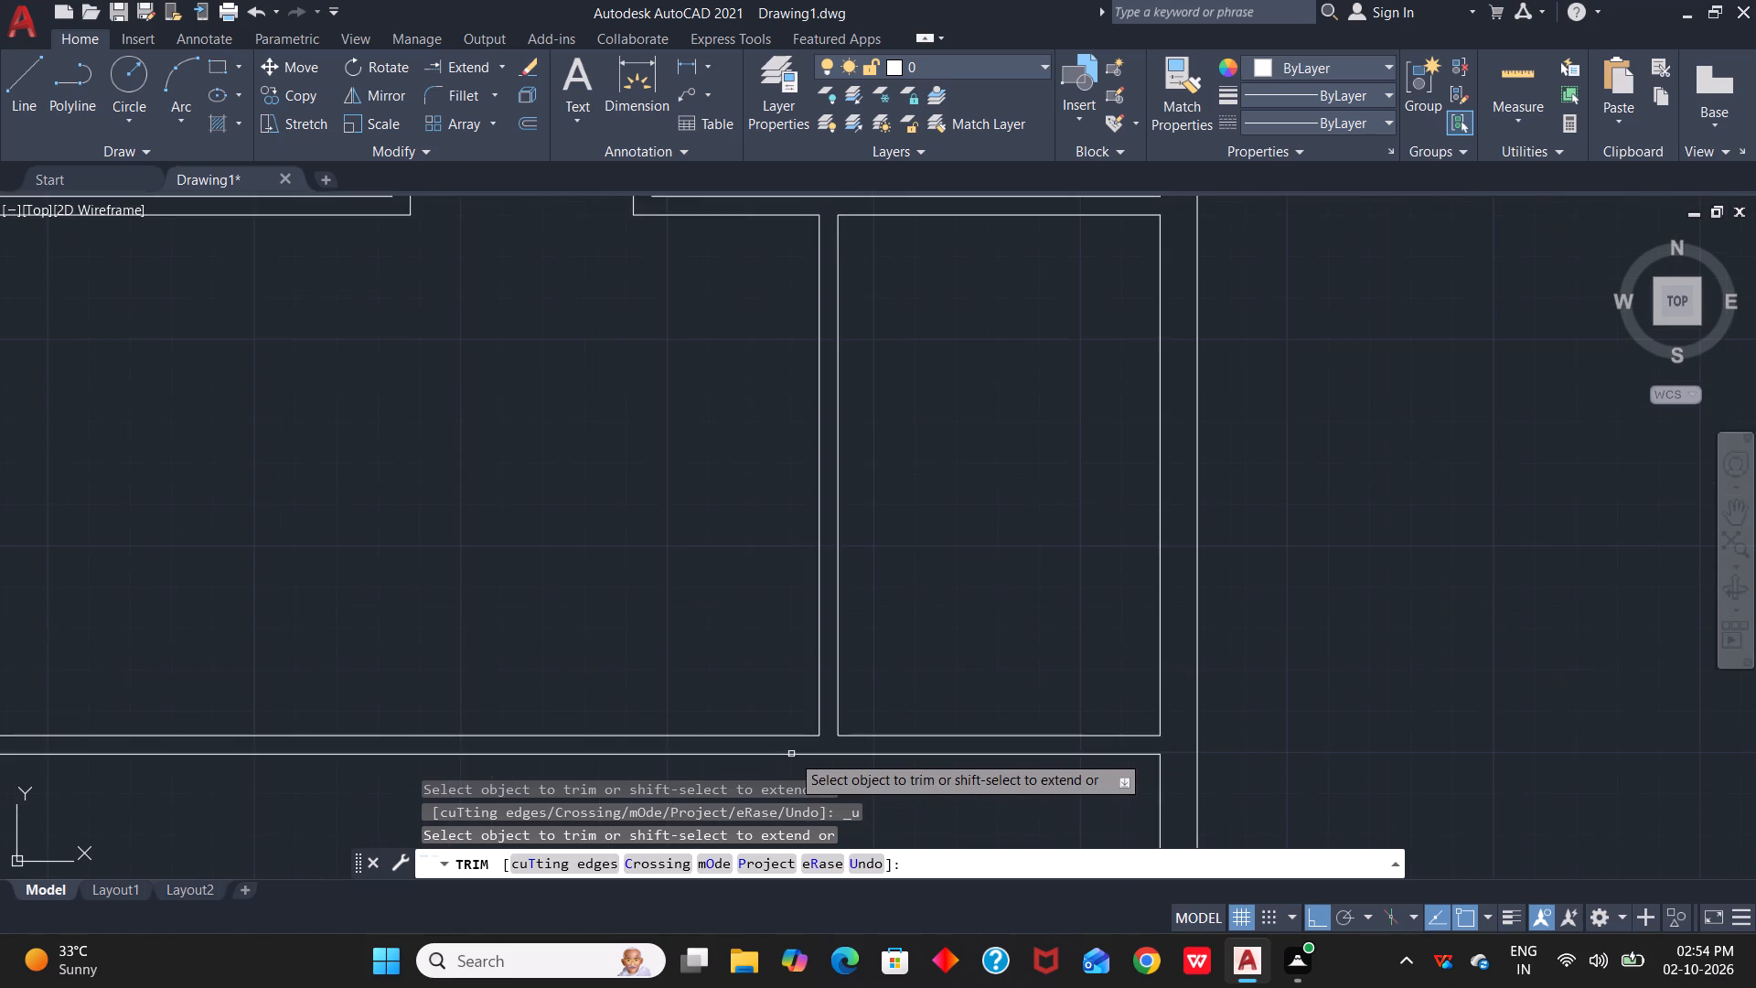
scroll(793, 749, "down", 3)
middle_click_drag(852, 787, 1076, 556)
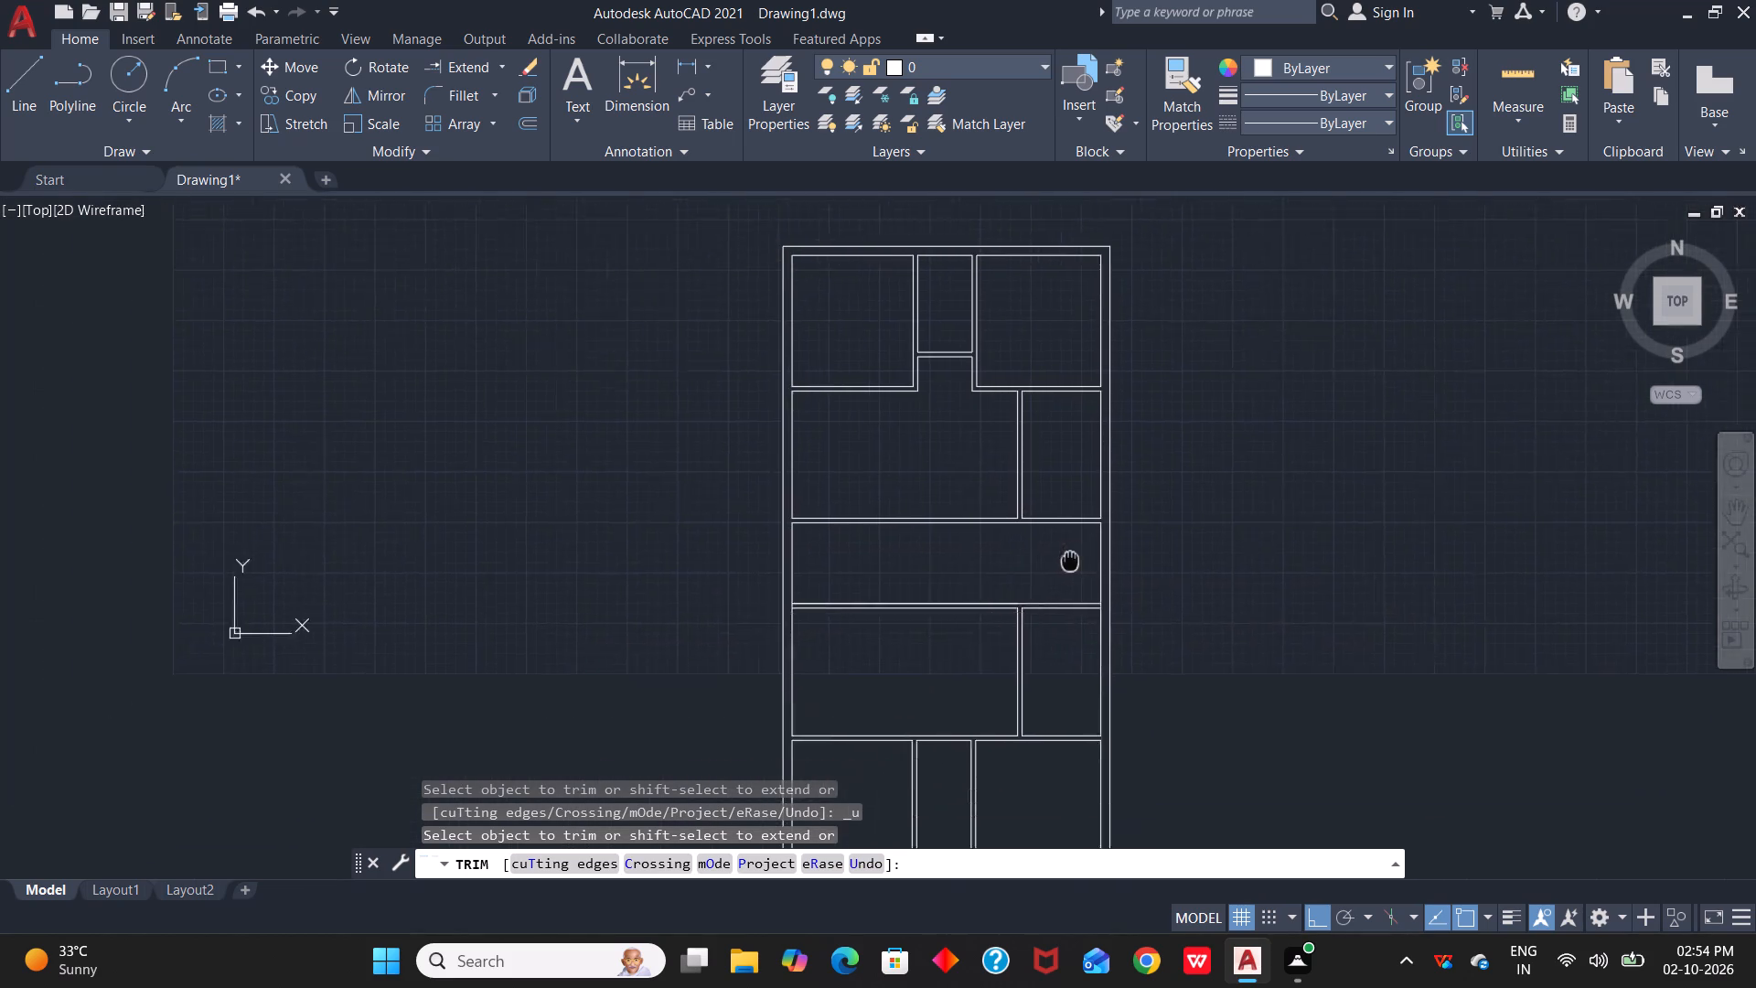
middle_click_drag(1076, 556, 1121, 499)
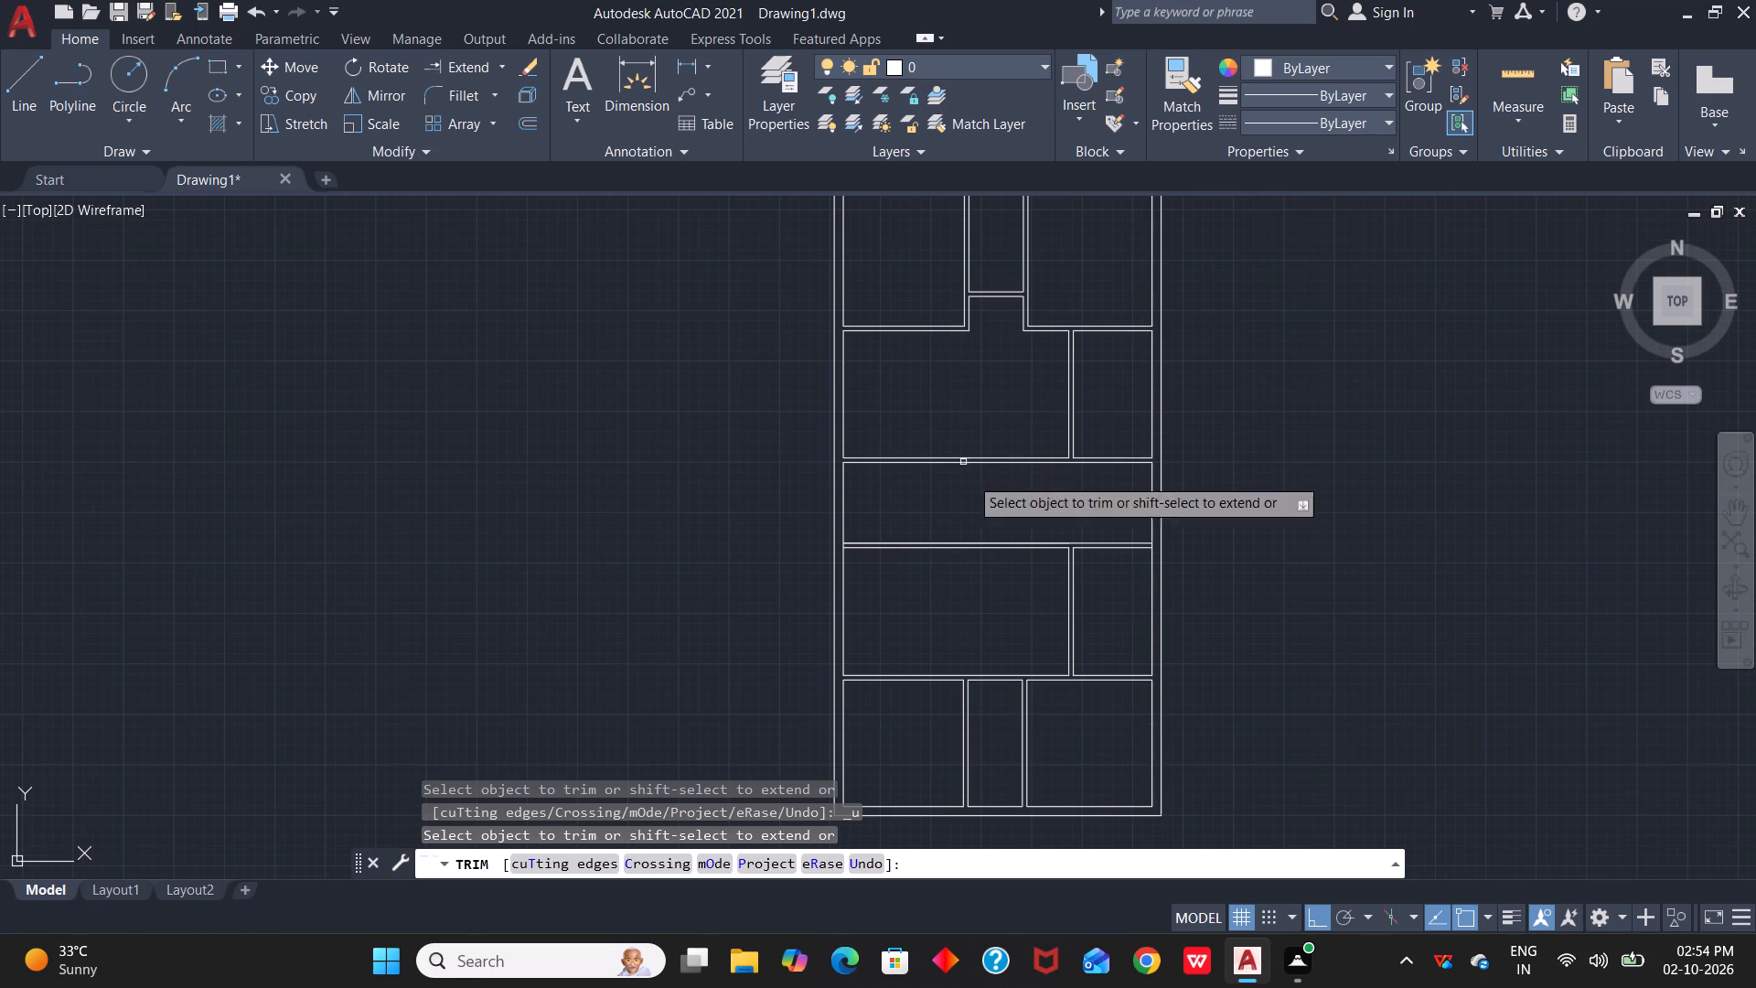
scroll(978, 714, "up", 3)
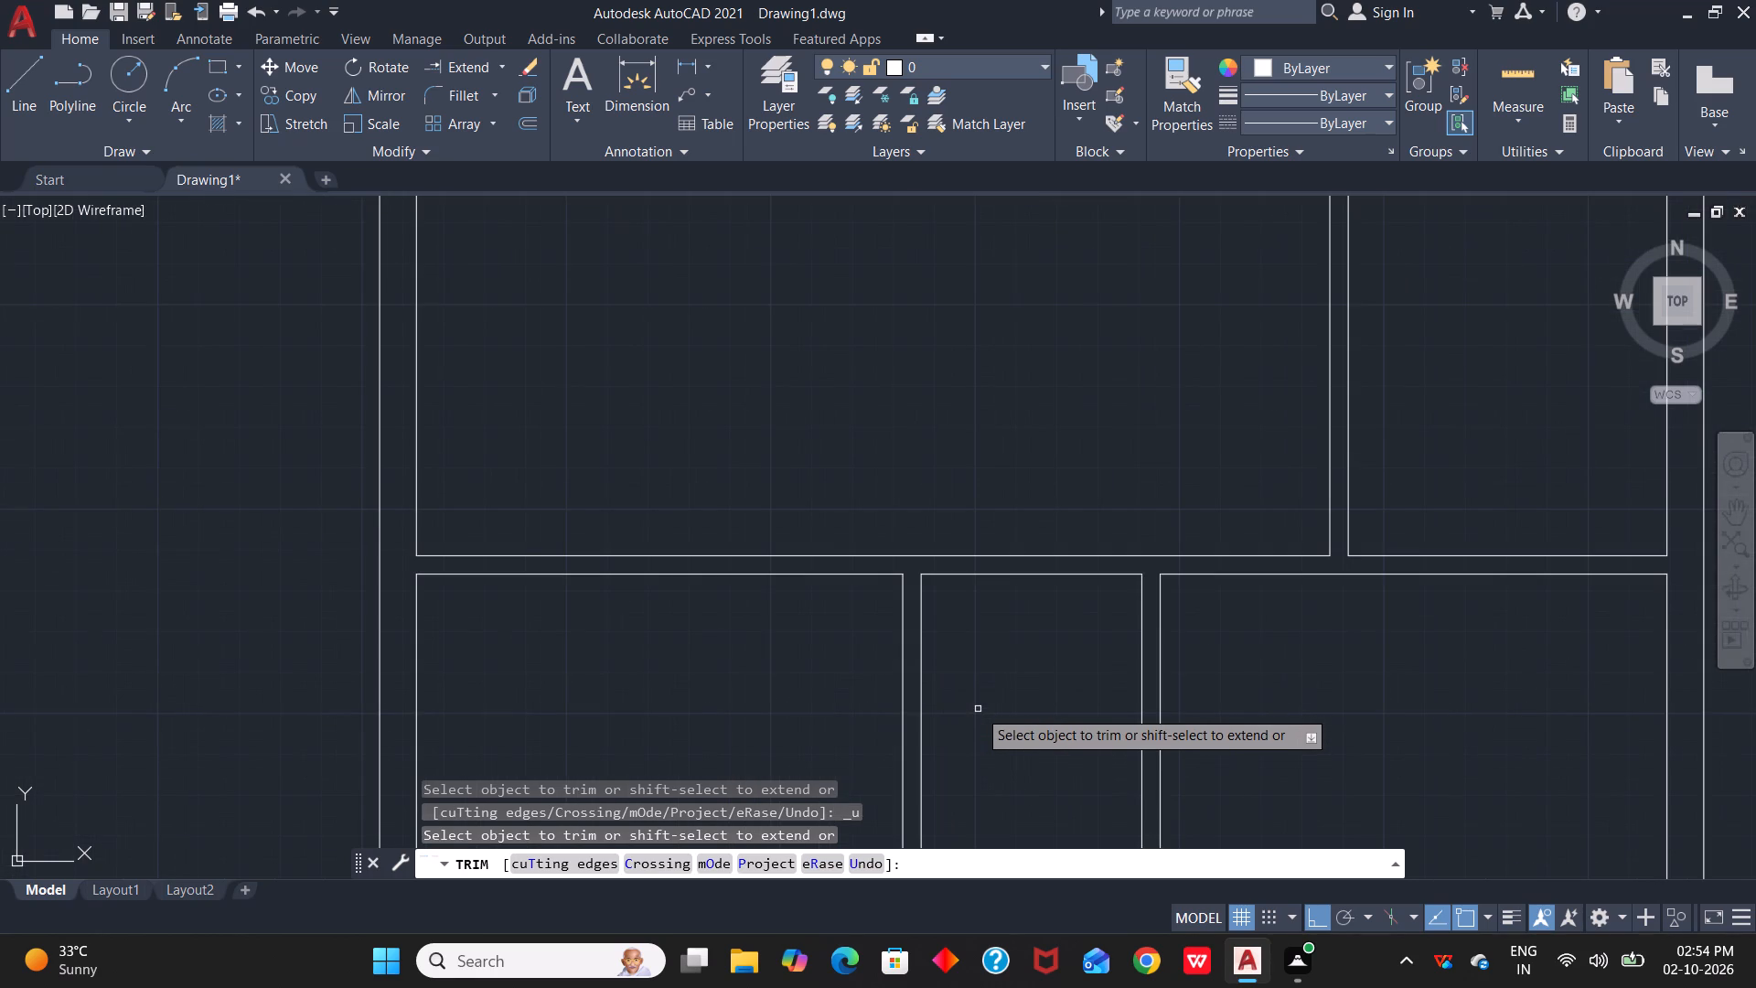
type("ex")
key("space")
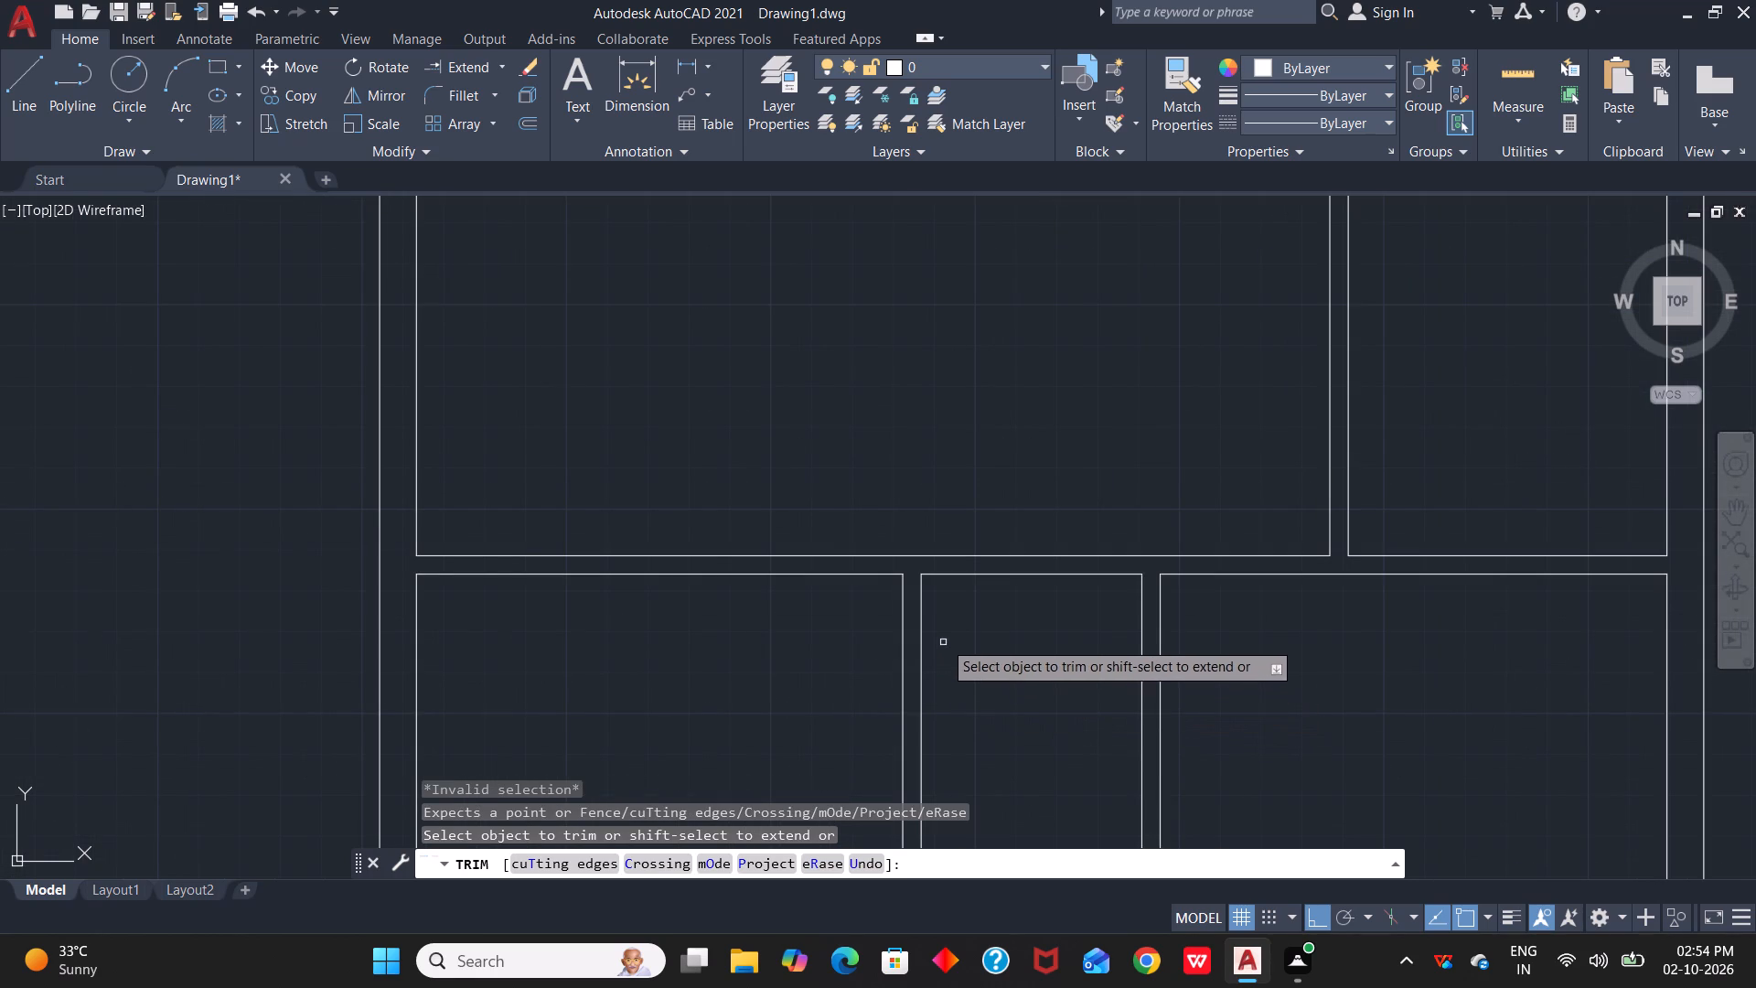
key("Escape")
key("Escape")
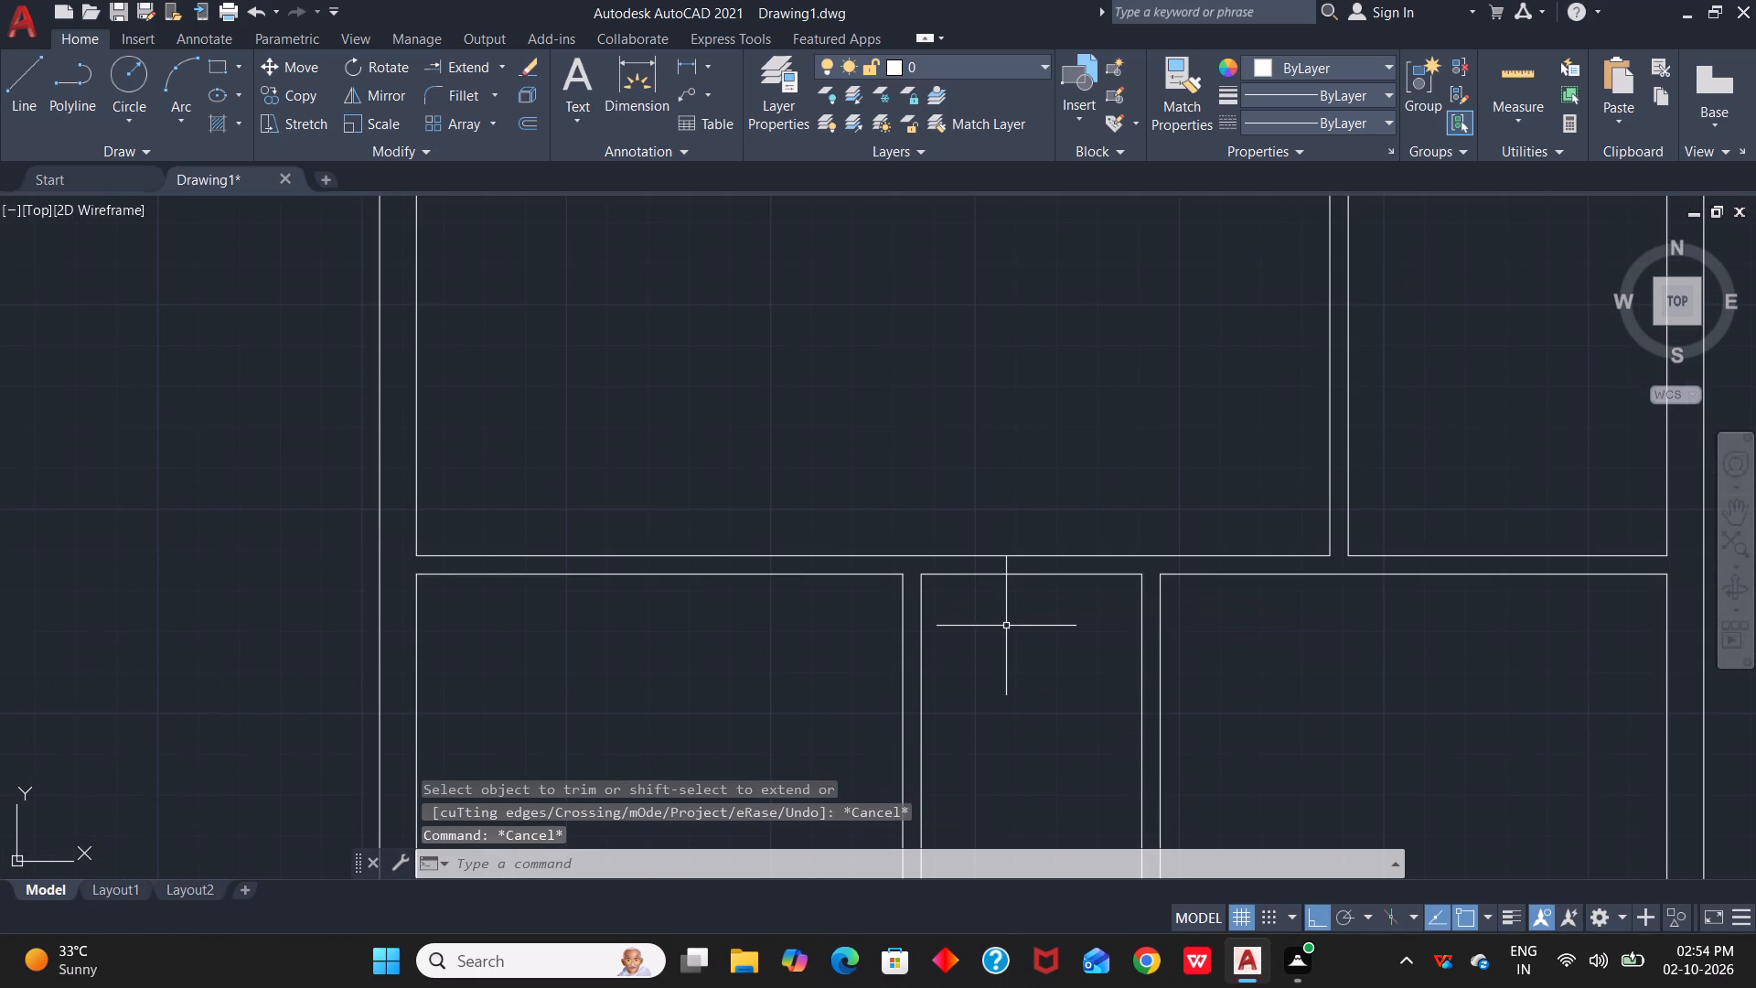
key("t")
key("Escape")
key("Escape")
key("e")
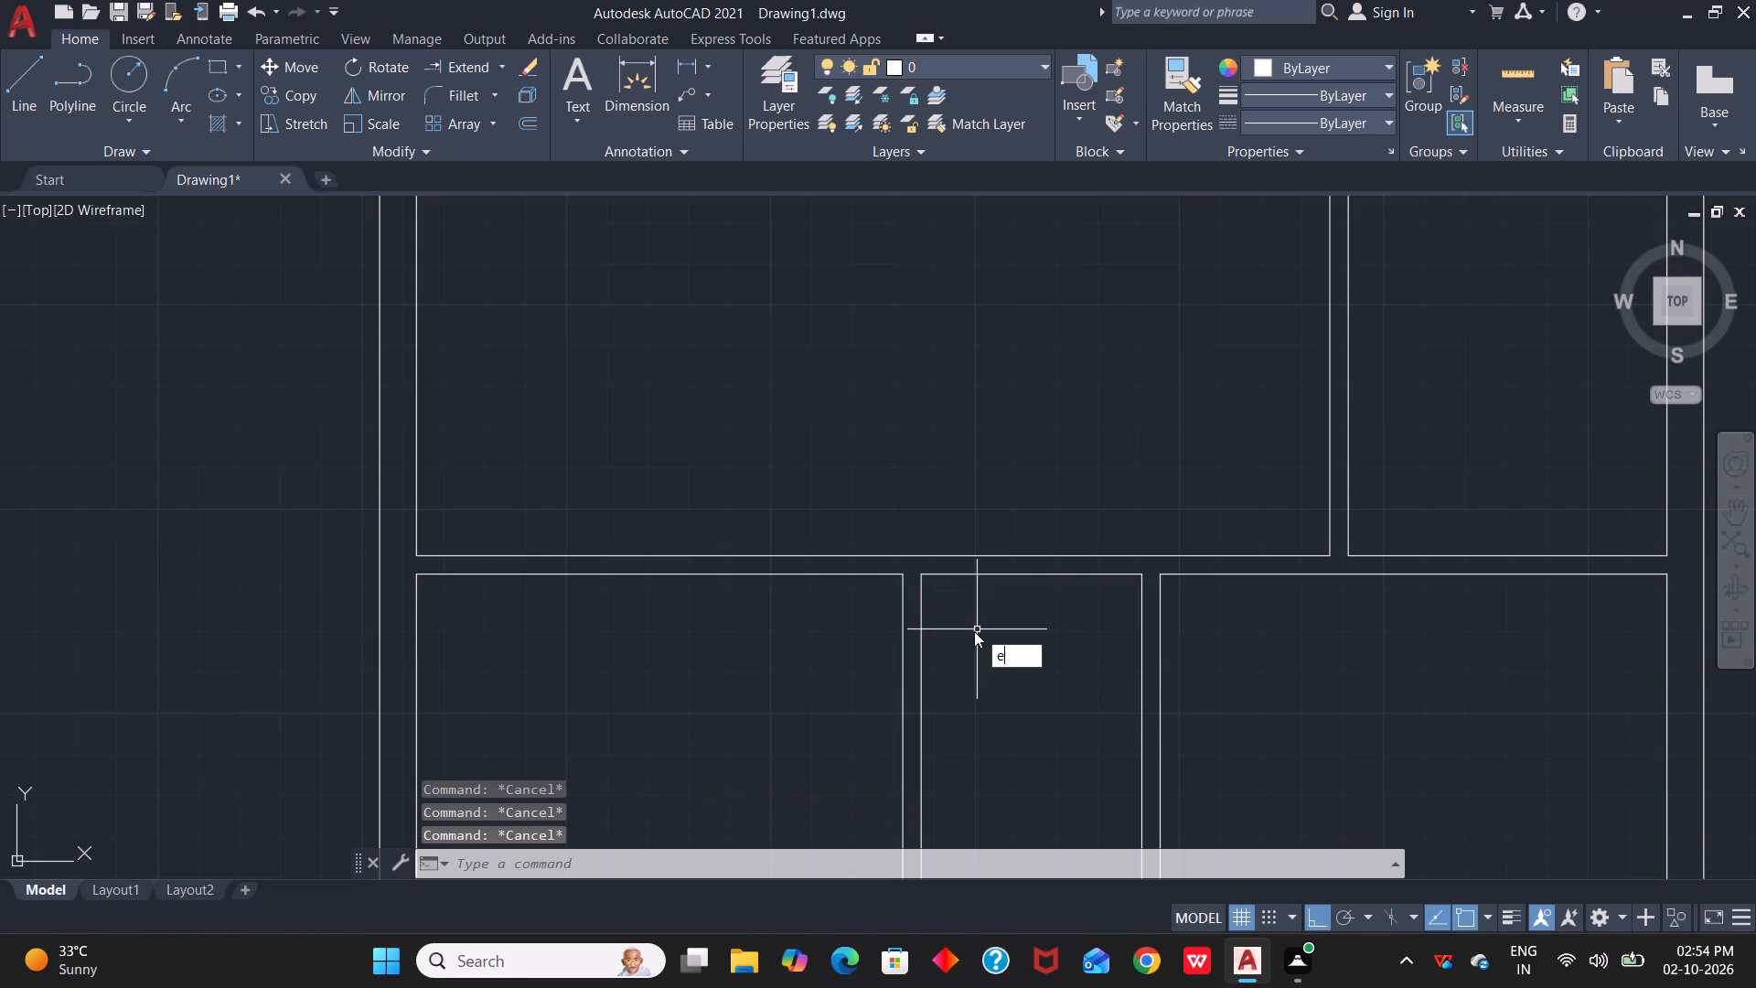
key("x")
key("space")
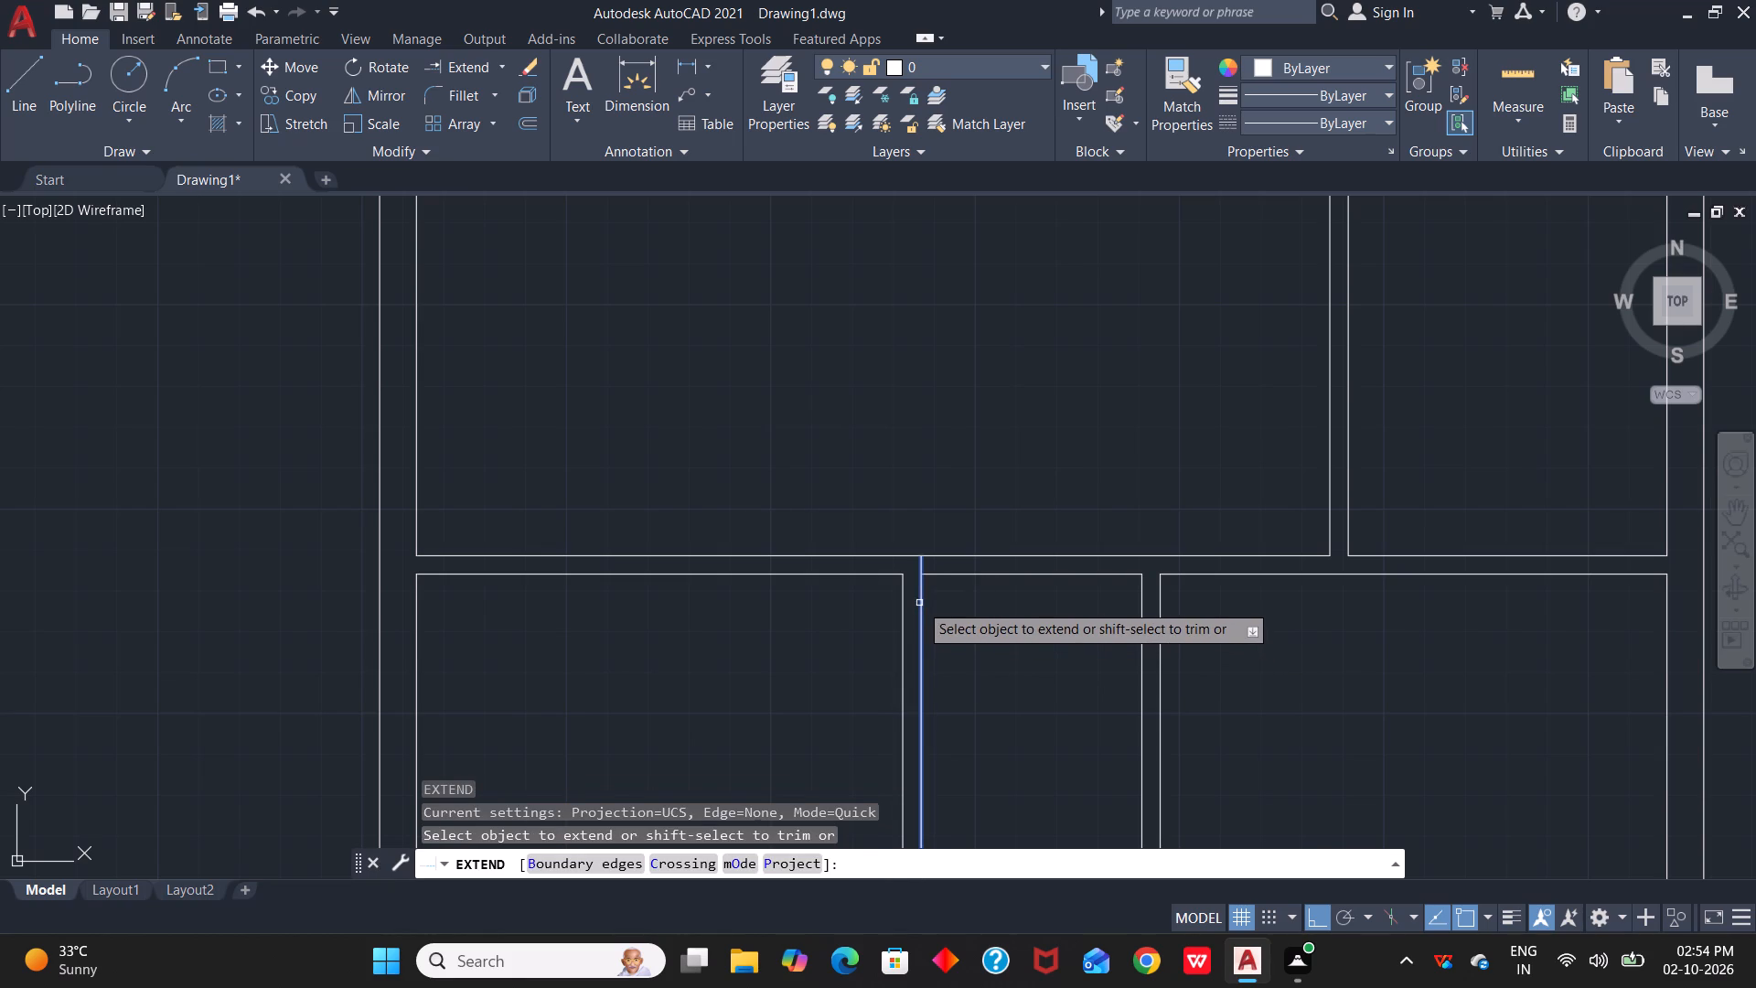
left_click(919, 603)
left_click(905, 605)
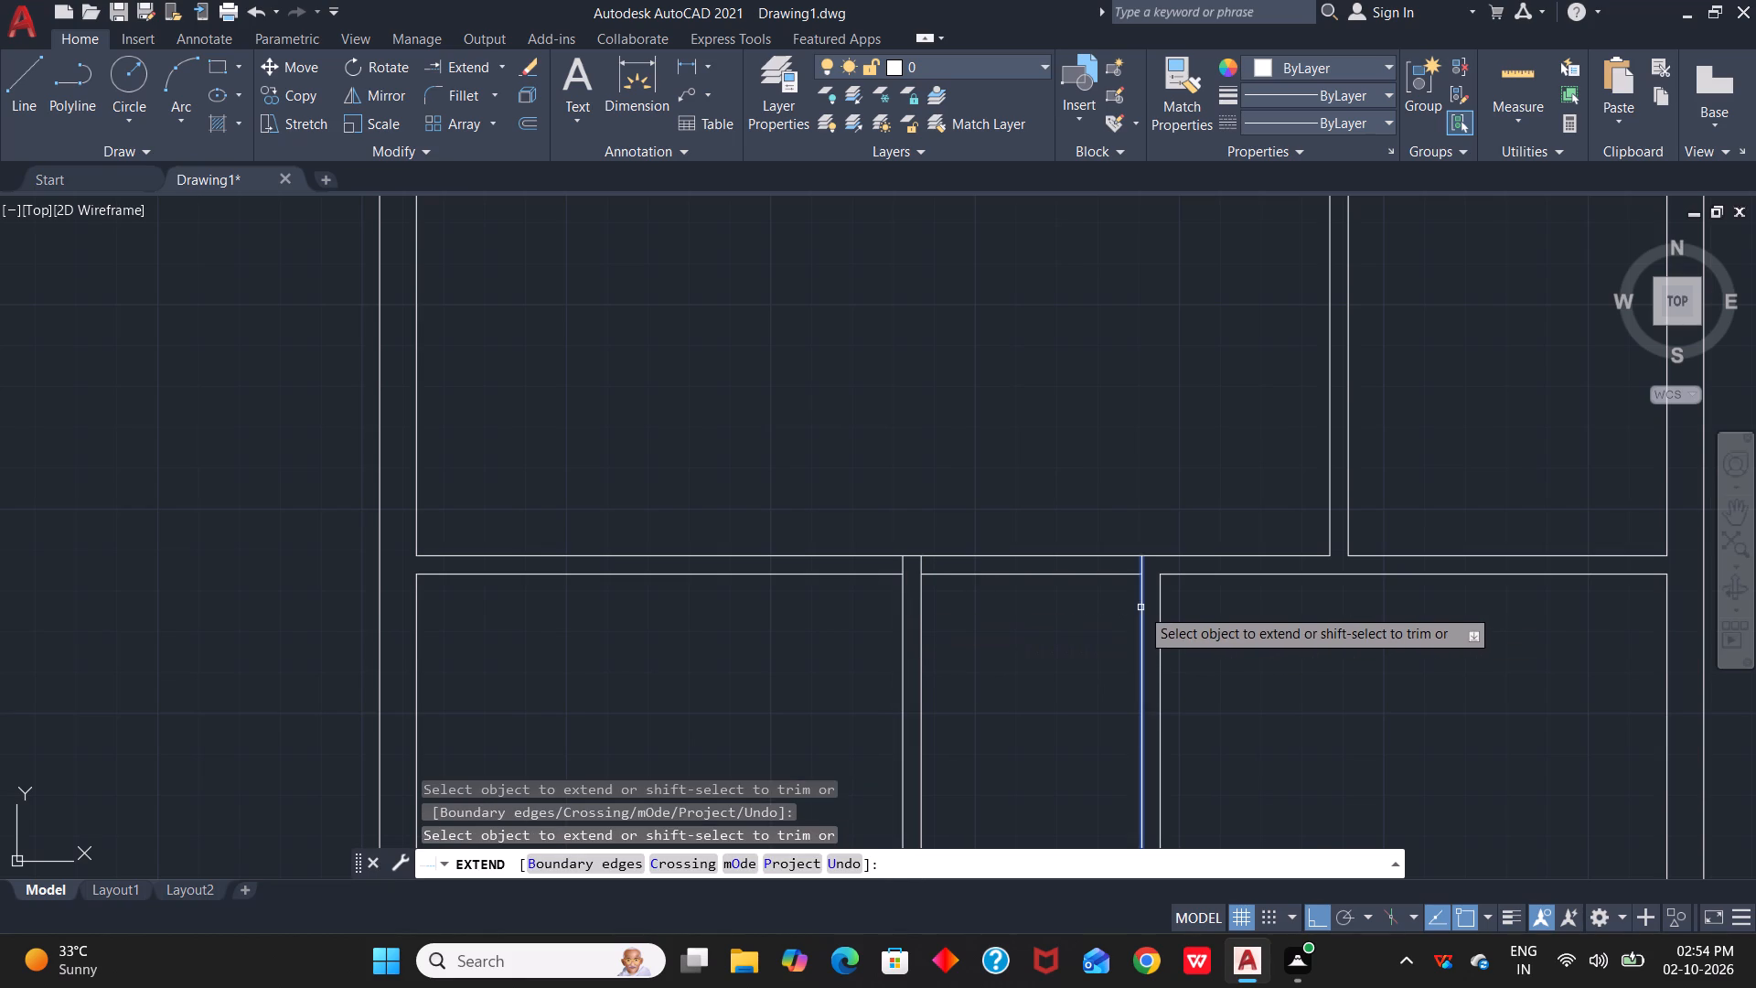
left_click(1140, 607)
left_click(1162, 599)
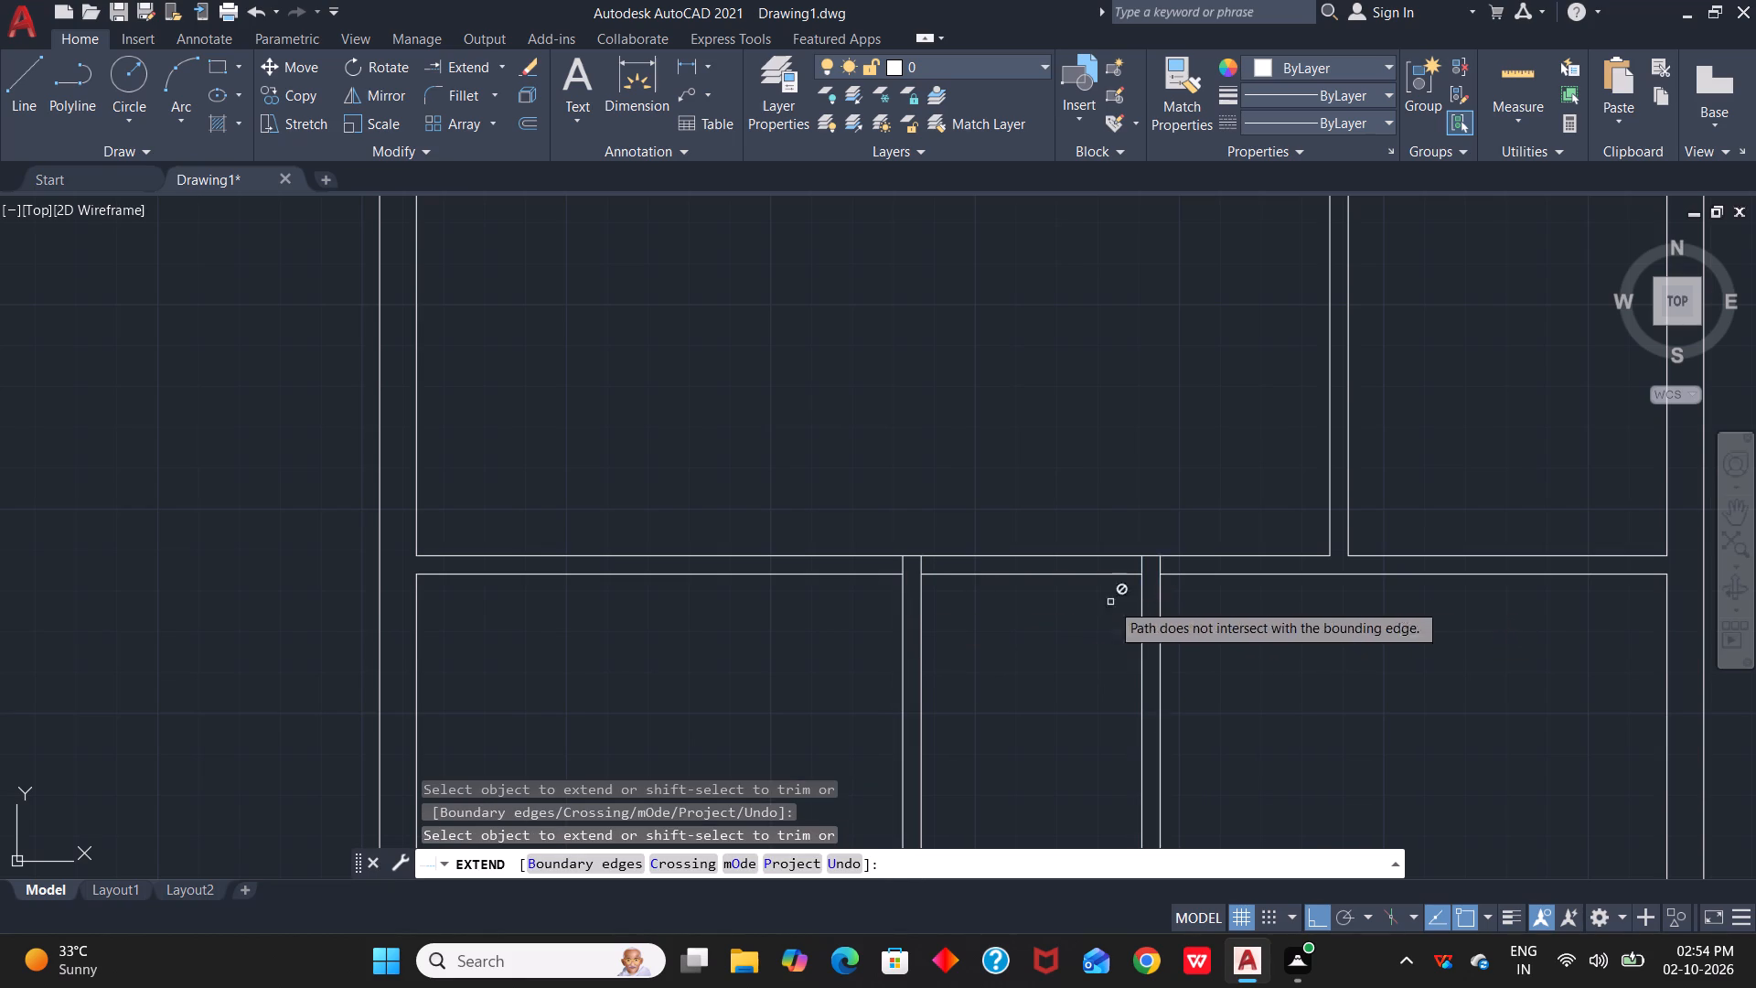
Extend the top centre room's two inner vertical lines down across the horizontal partition gap to its lower line.
scroll(1093, 486, "down", 2)
middle_click_drag(1093, 486, 1169, 757)
middle_click_drag(1162, 362, 1164, 548)
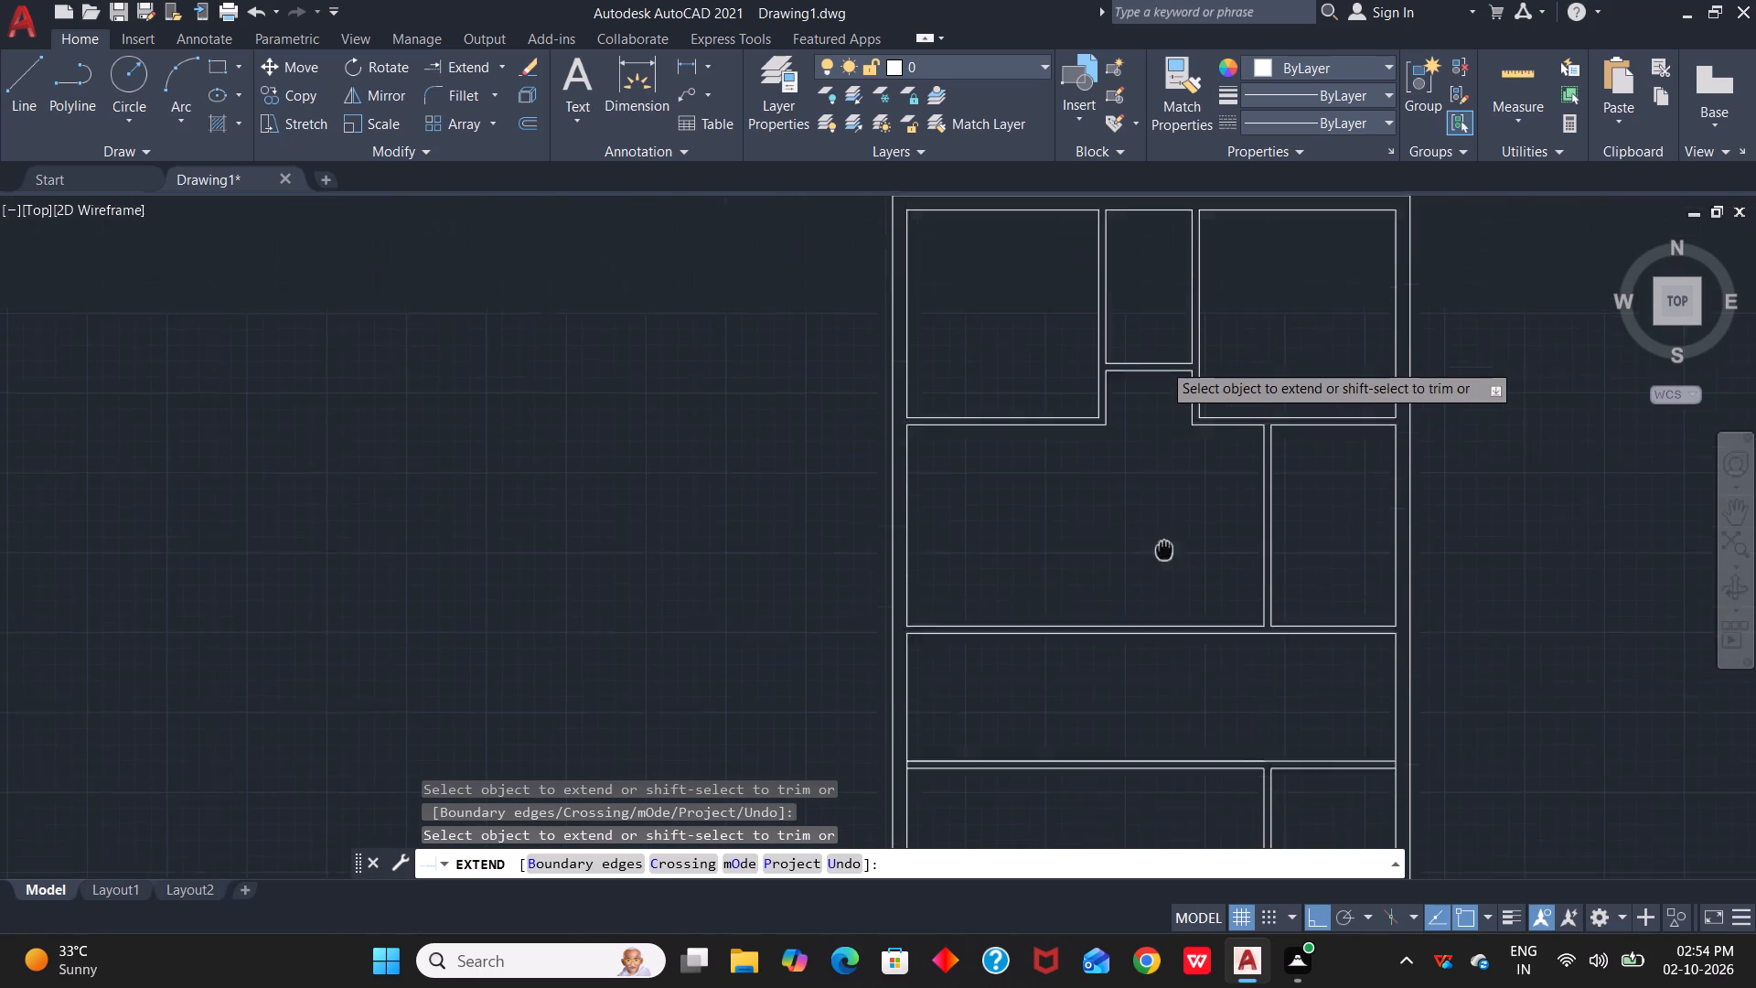
middle_click_drag(1164, 548, 1165, 669)
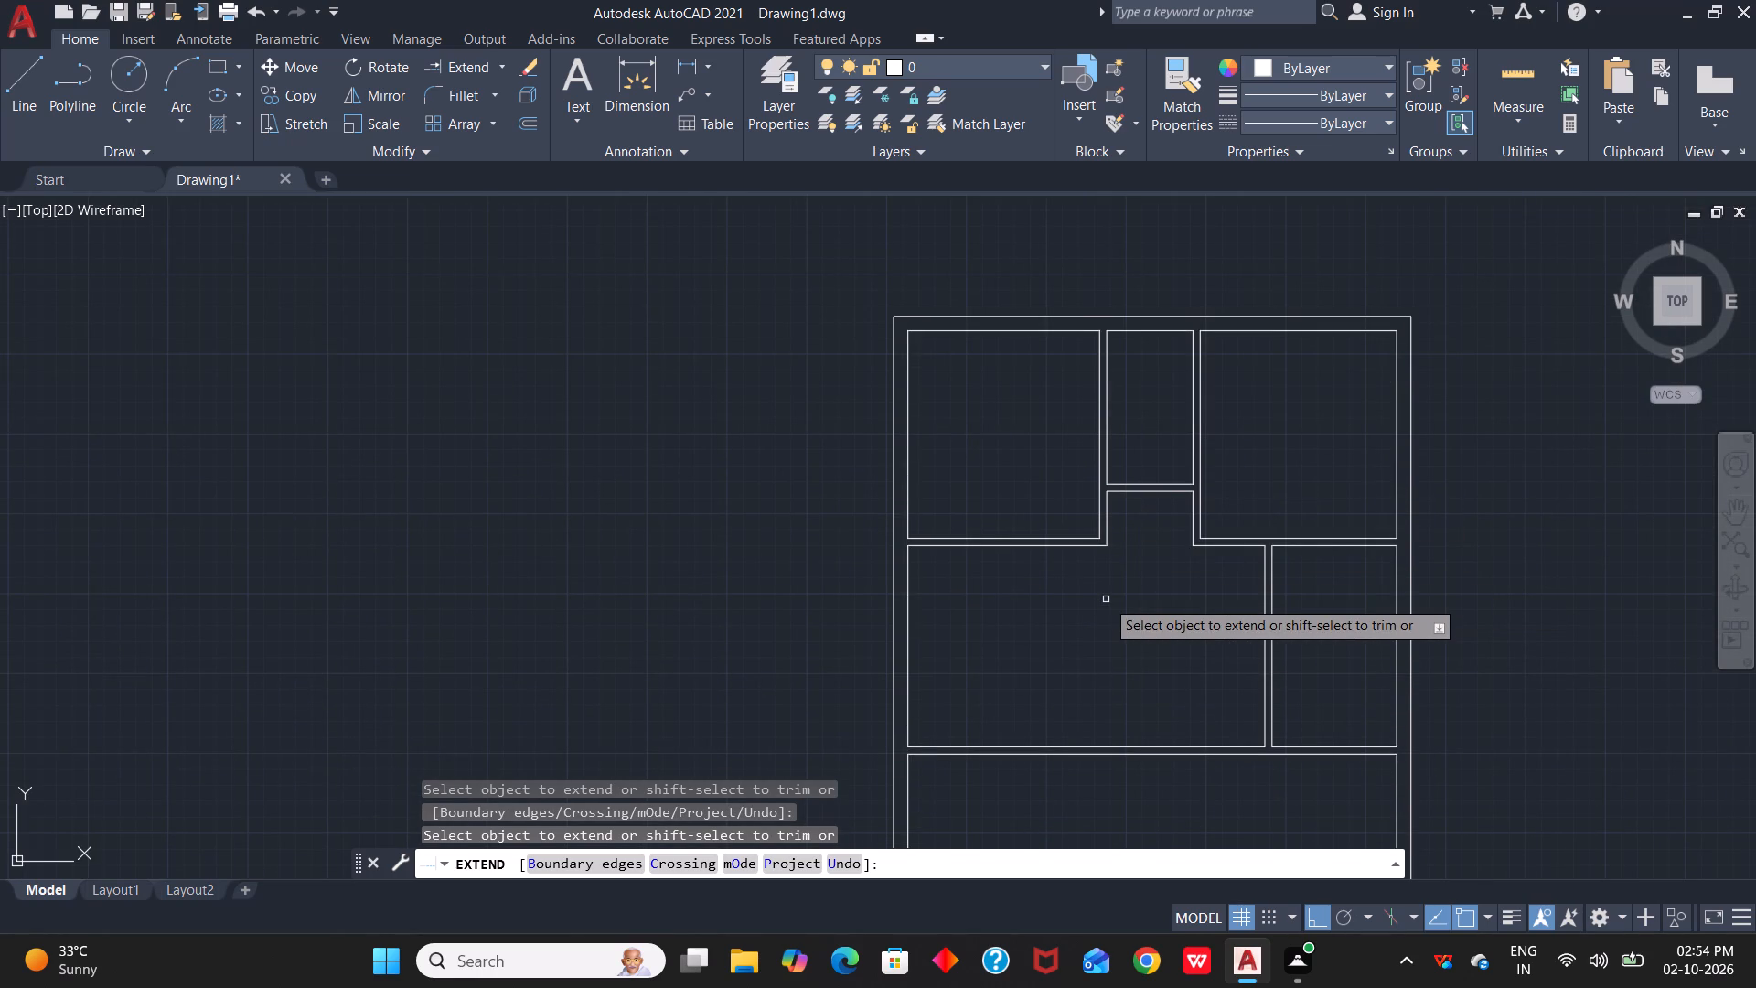
left_click(1195, 478)
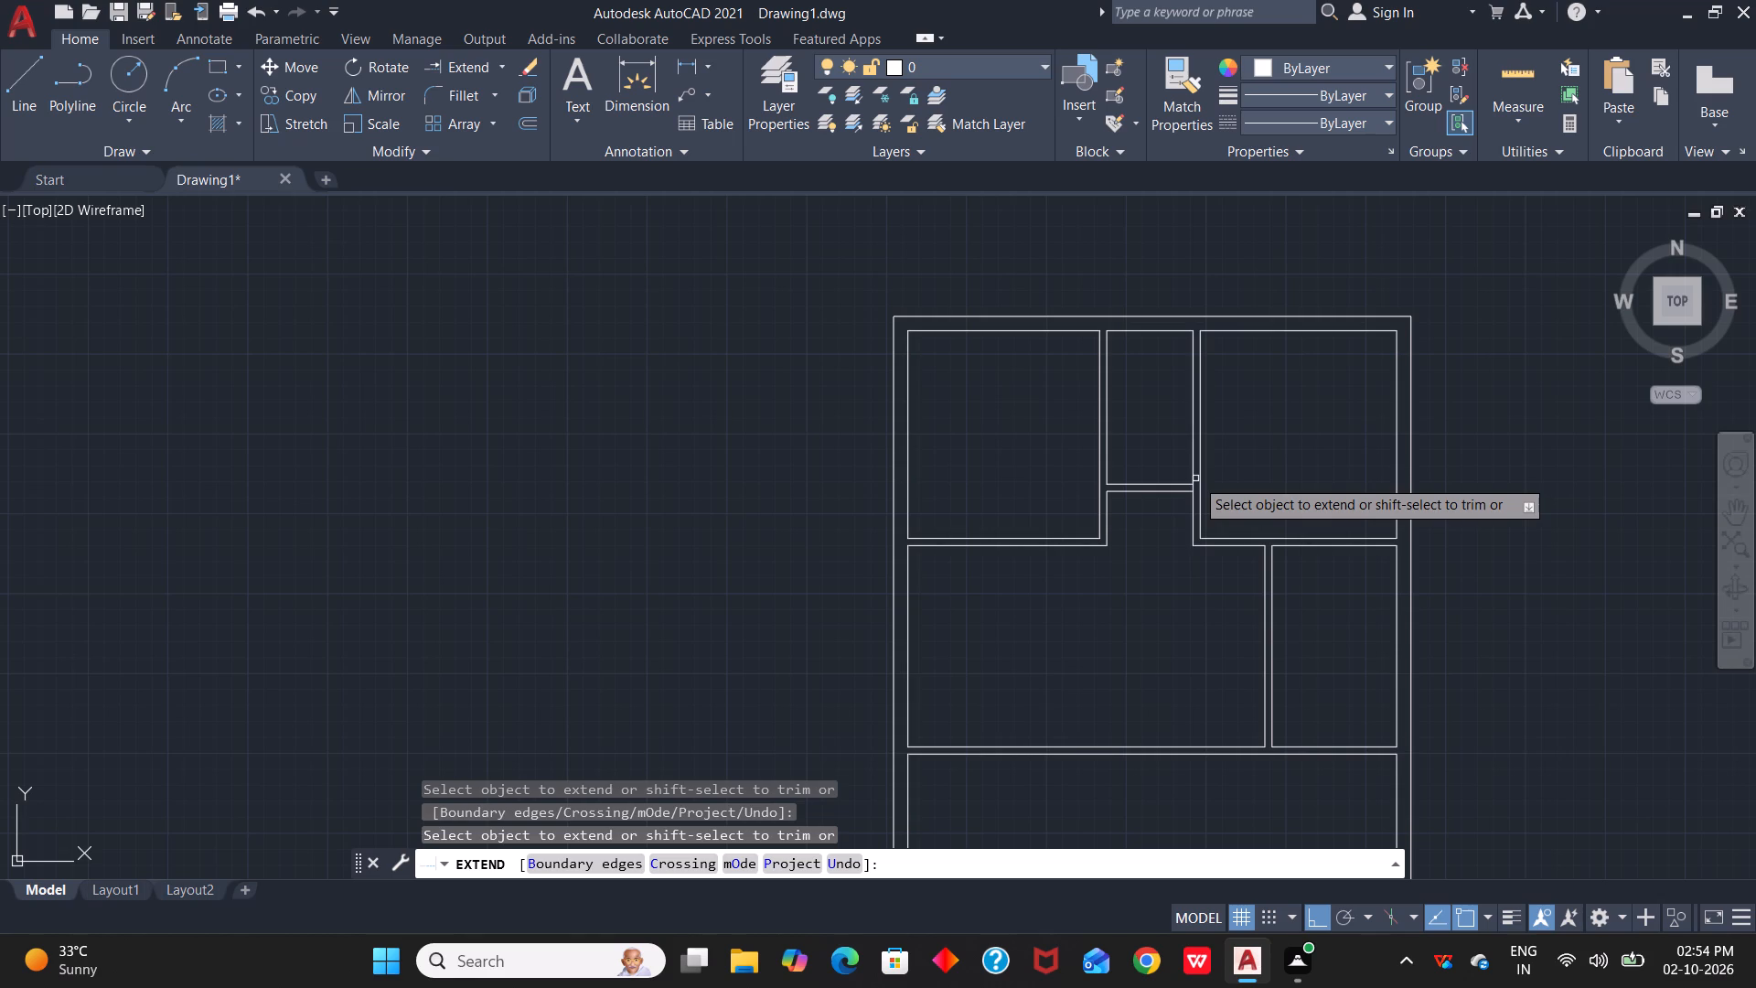
left_click(1109, 472)
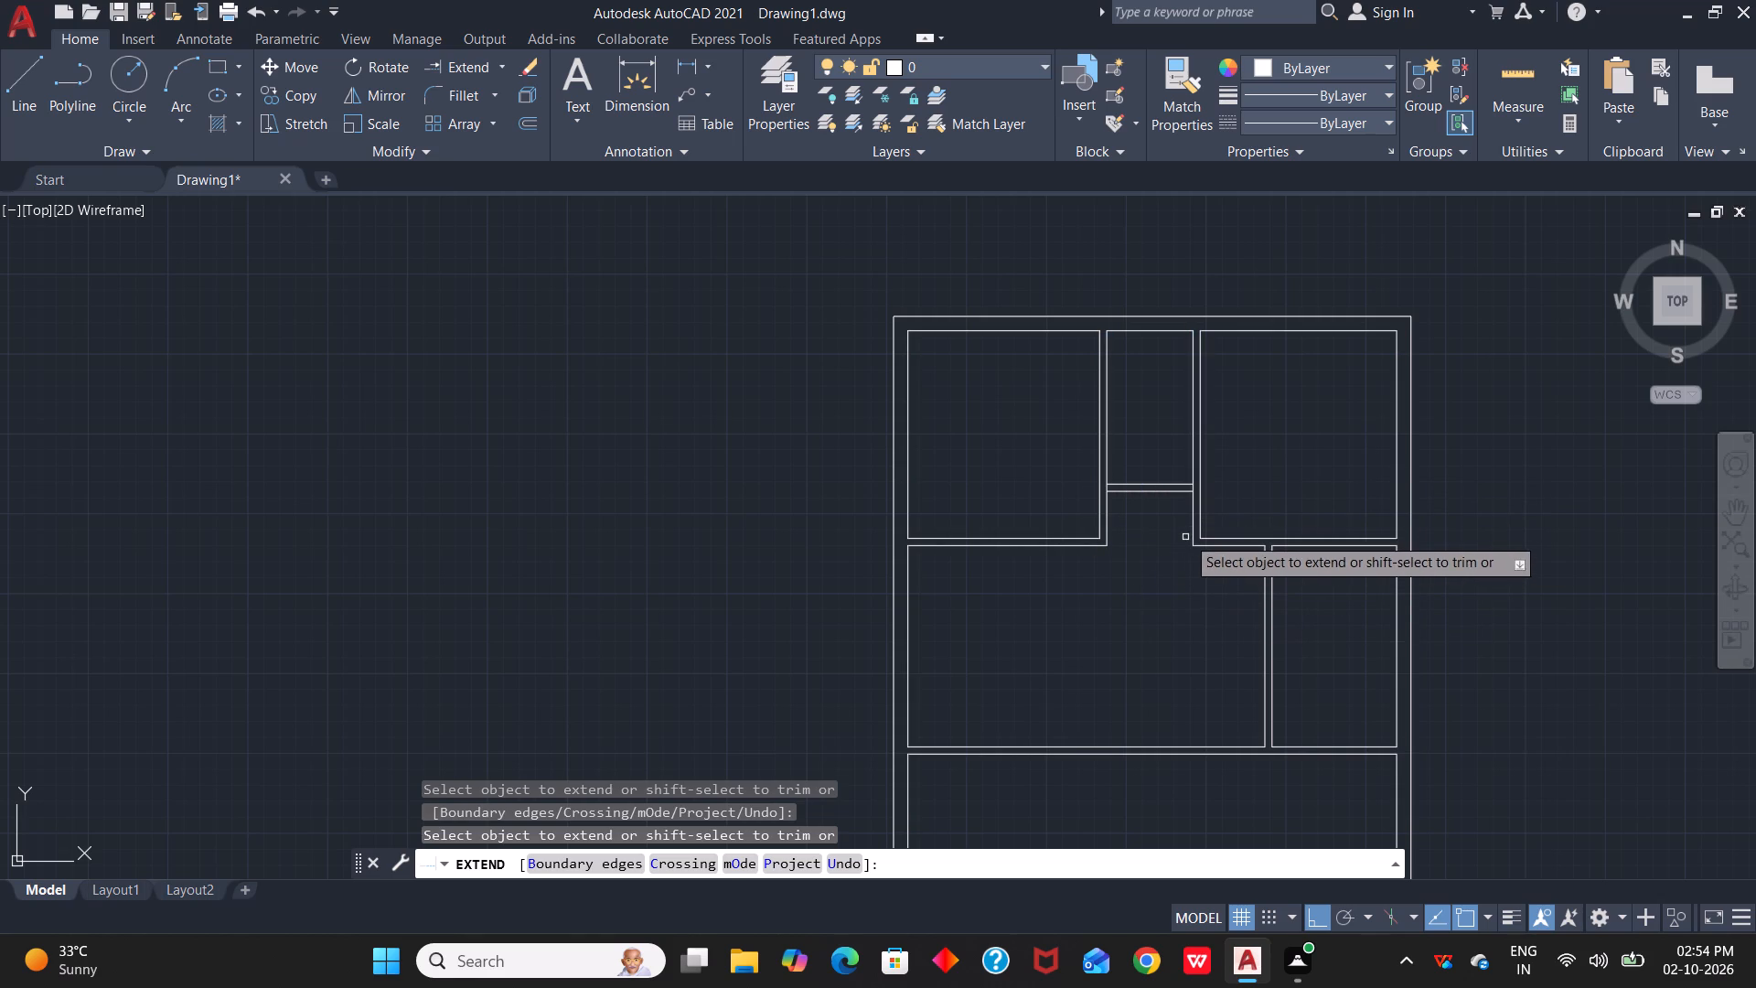
Trim both horizontal partition lines across the top of the bottom centre room to open it to the large room above.
scroll(1155, 631, "down", 1)
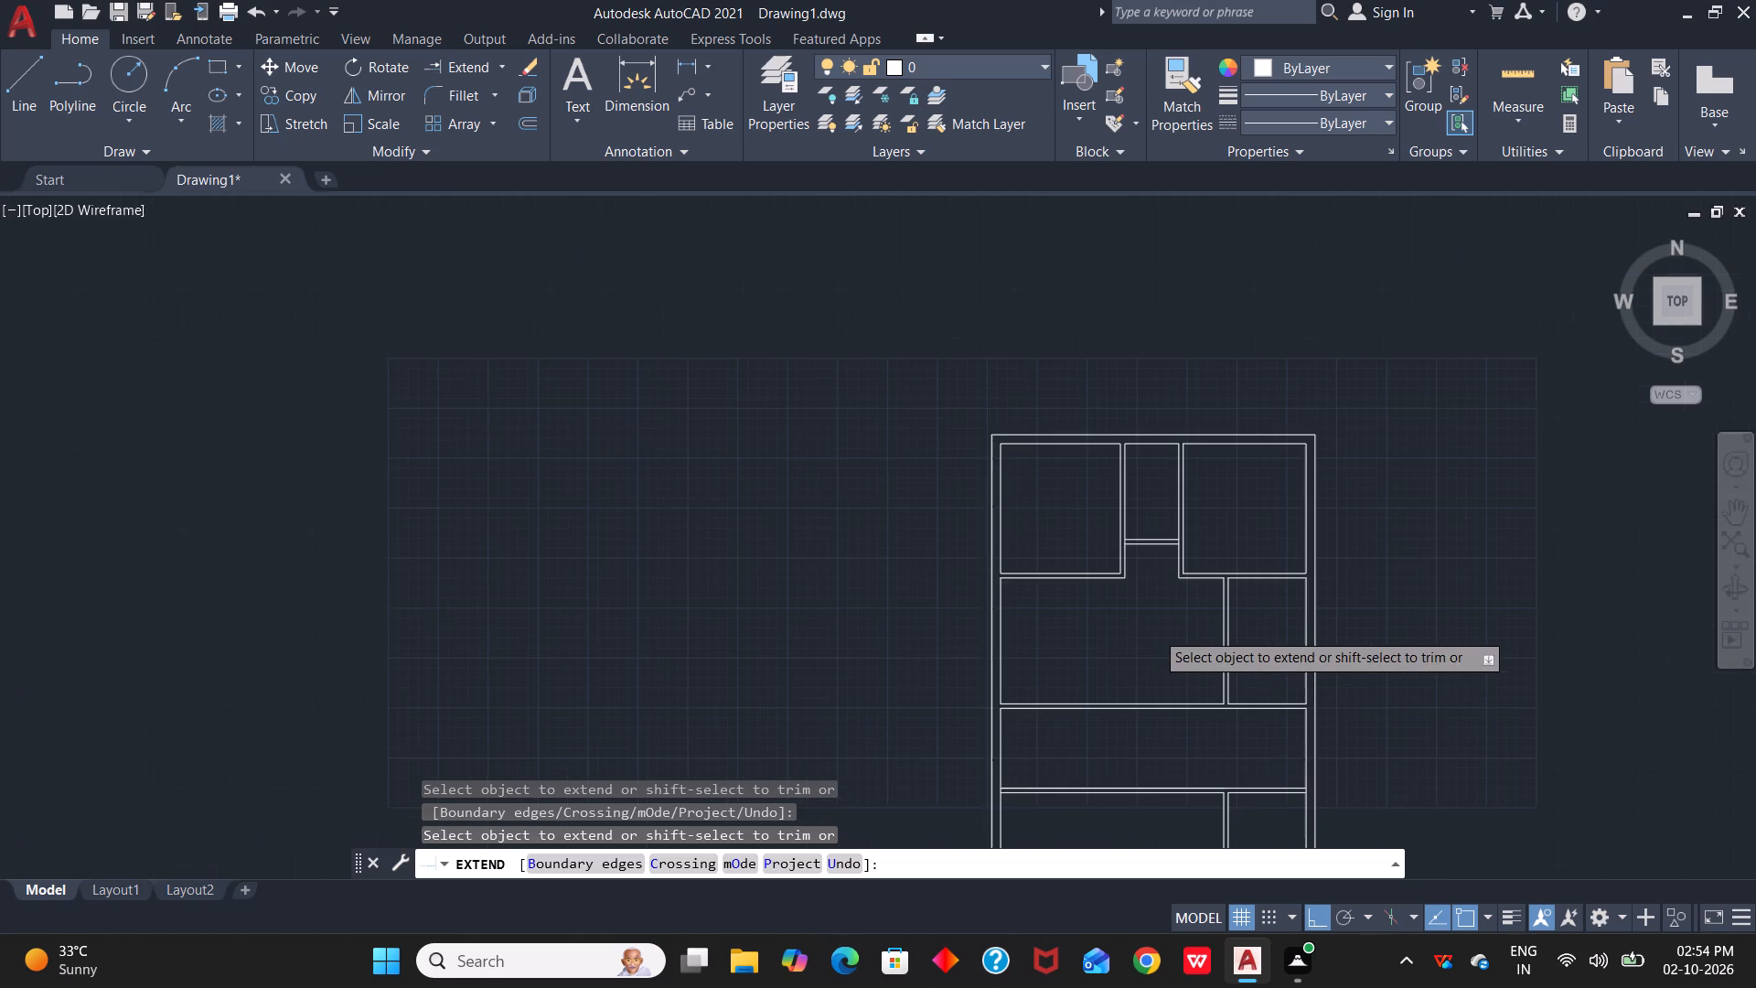
middle_click_drag(1171, 660, 1192, 356)
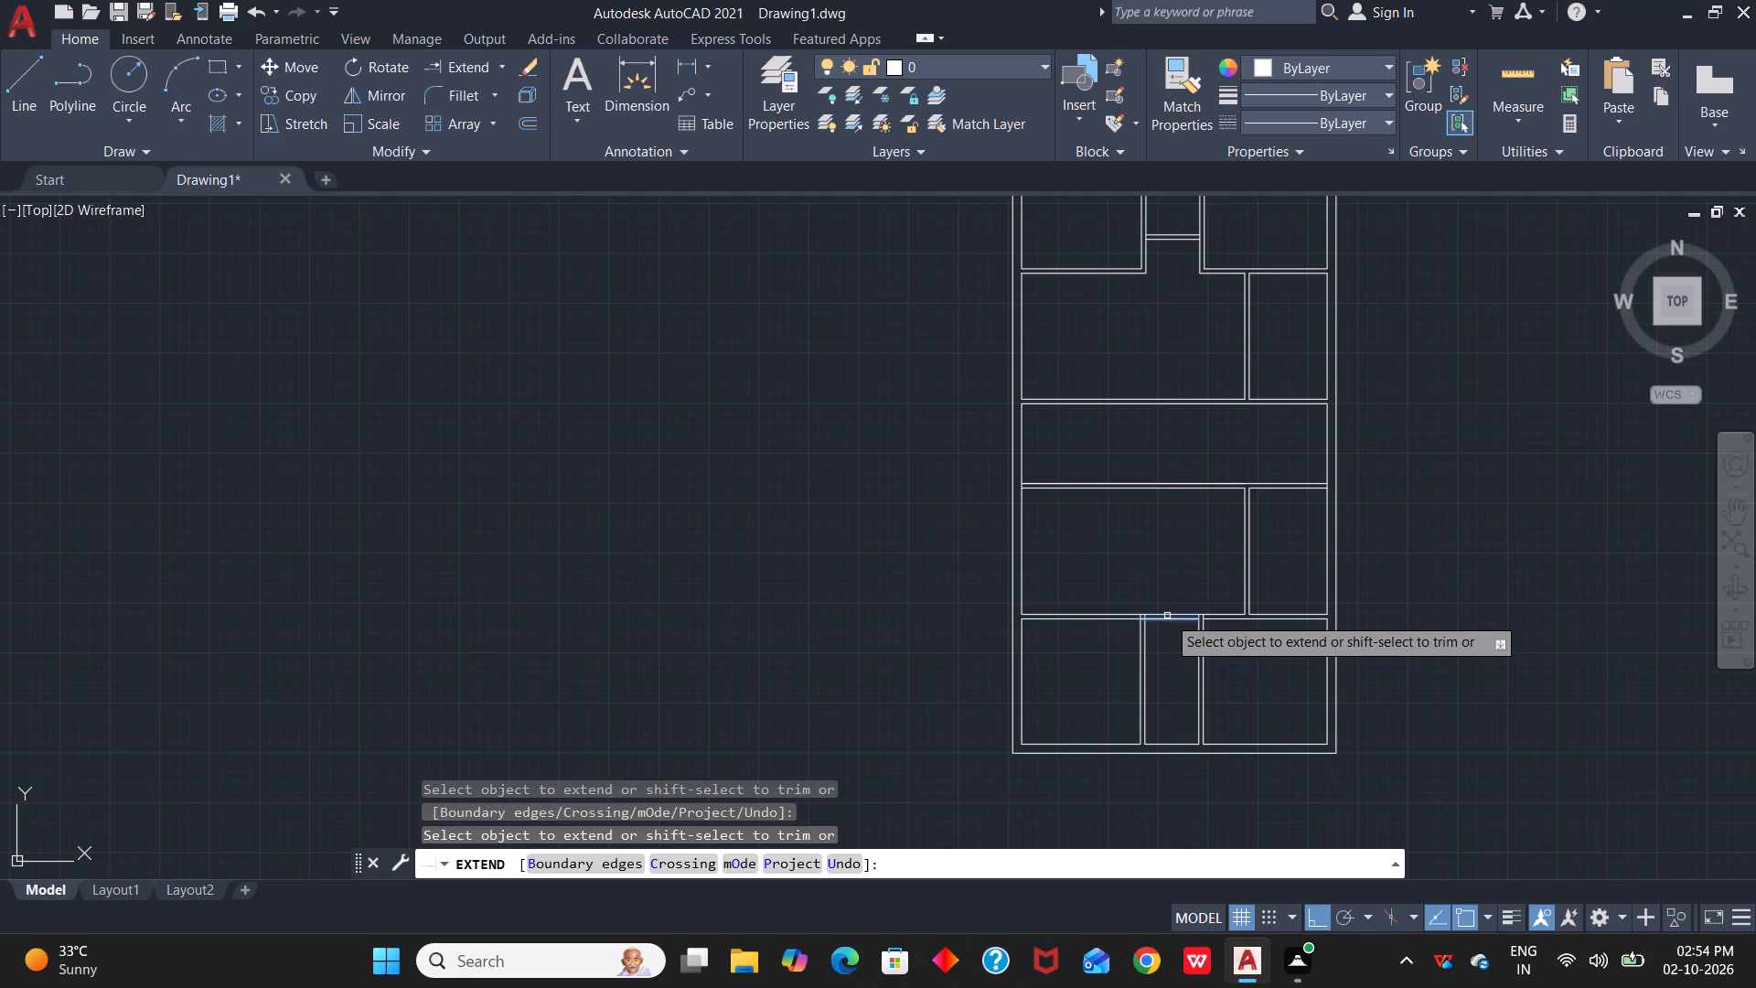
scroll(1167, 613, "up", 3)
middle_click_drag(1170, 613, 1211, 400)
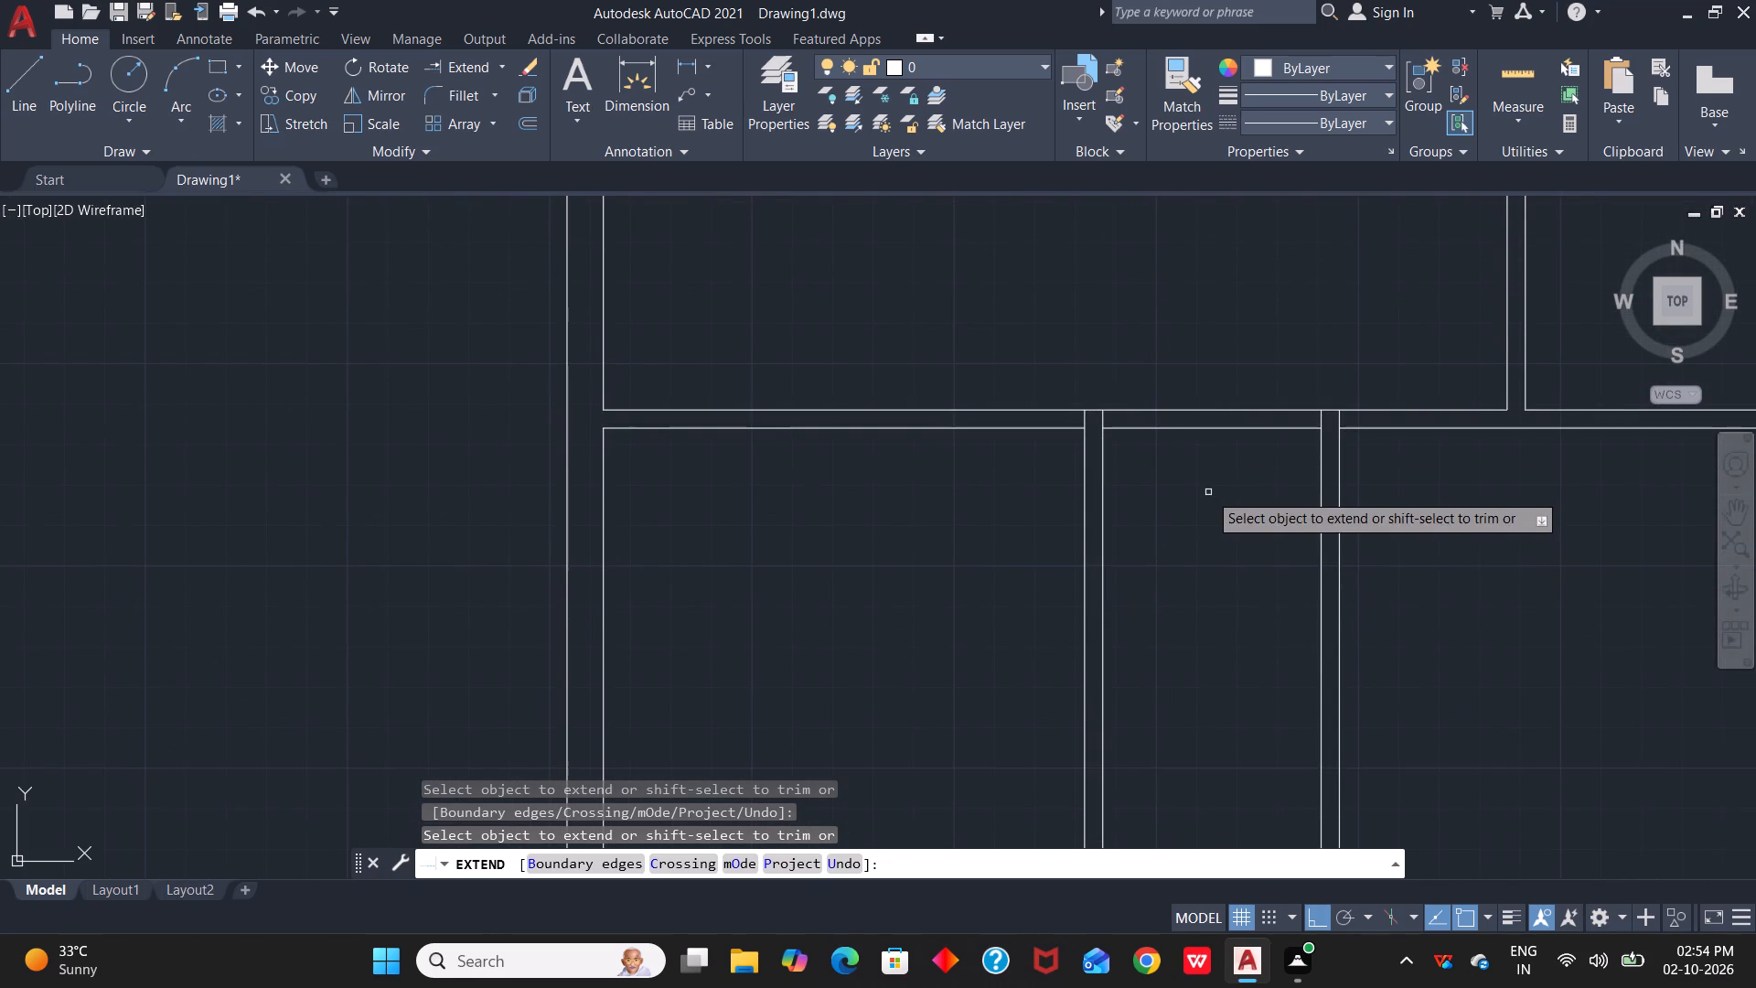
key("Escape")
key("Escape")
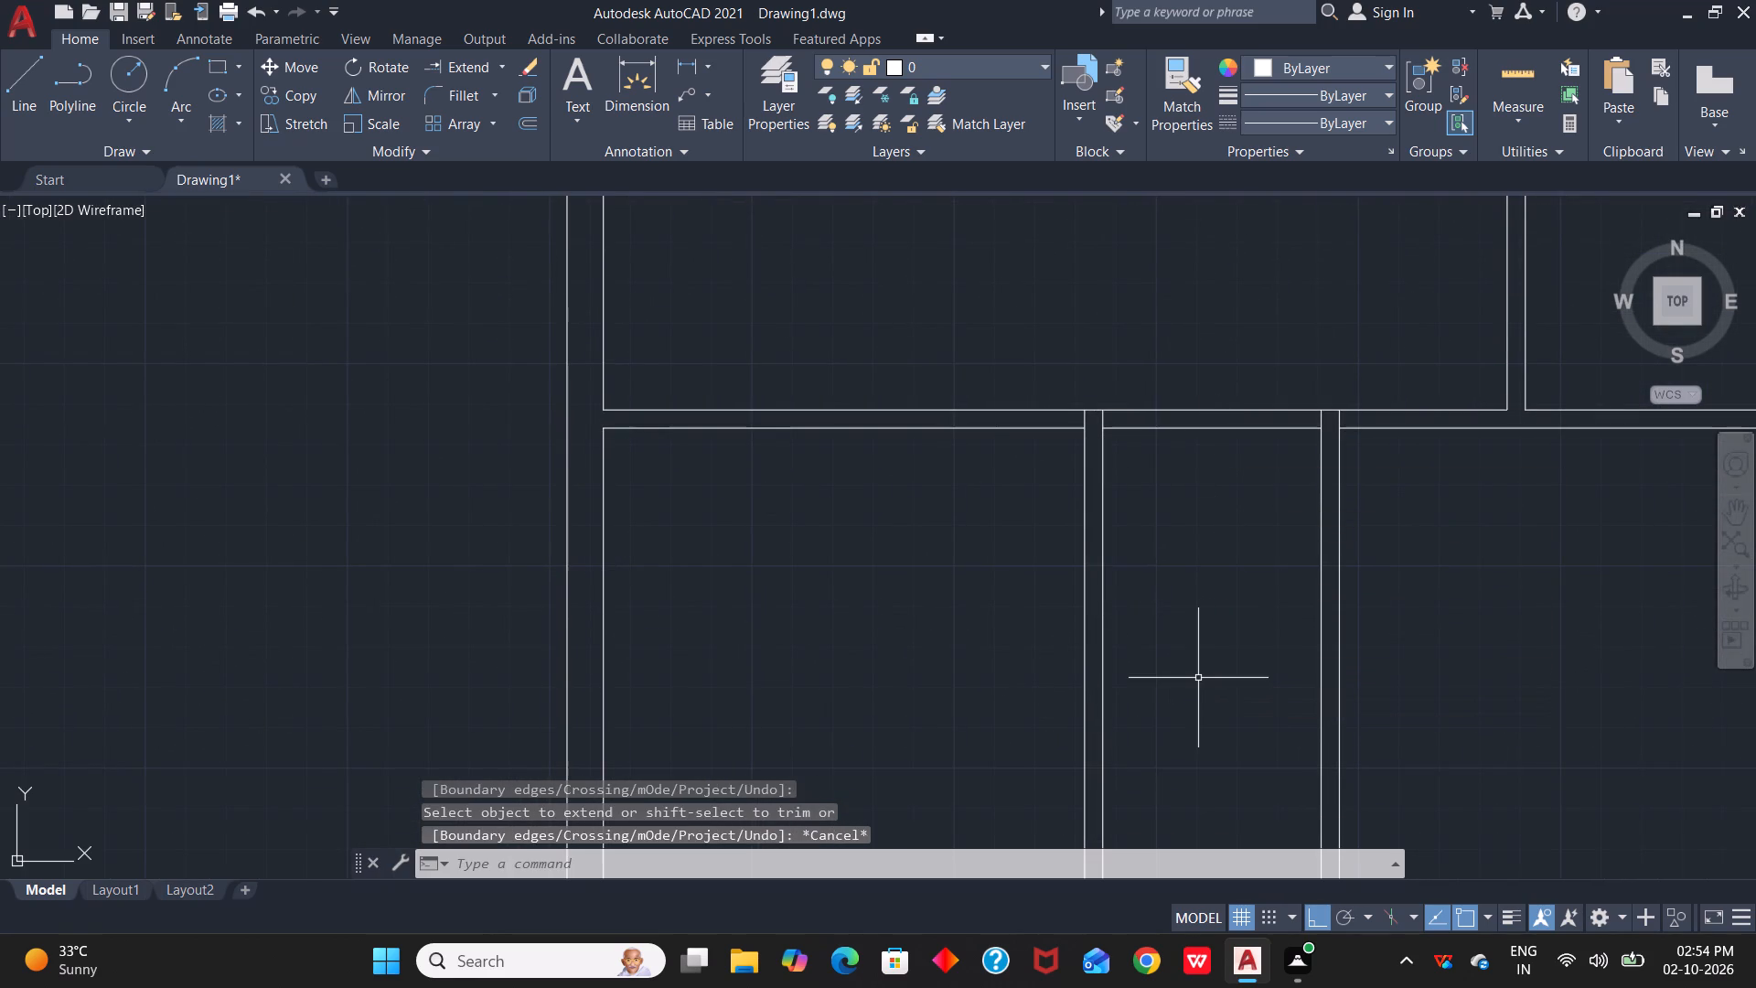
type("tr")
key("space")
left_click_drag(1215, 343, 1211, 517)
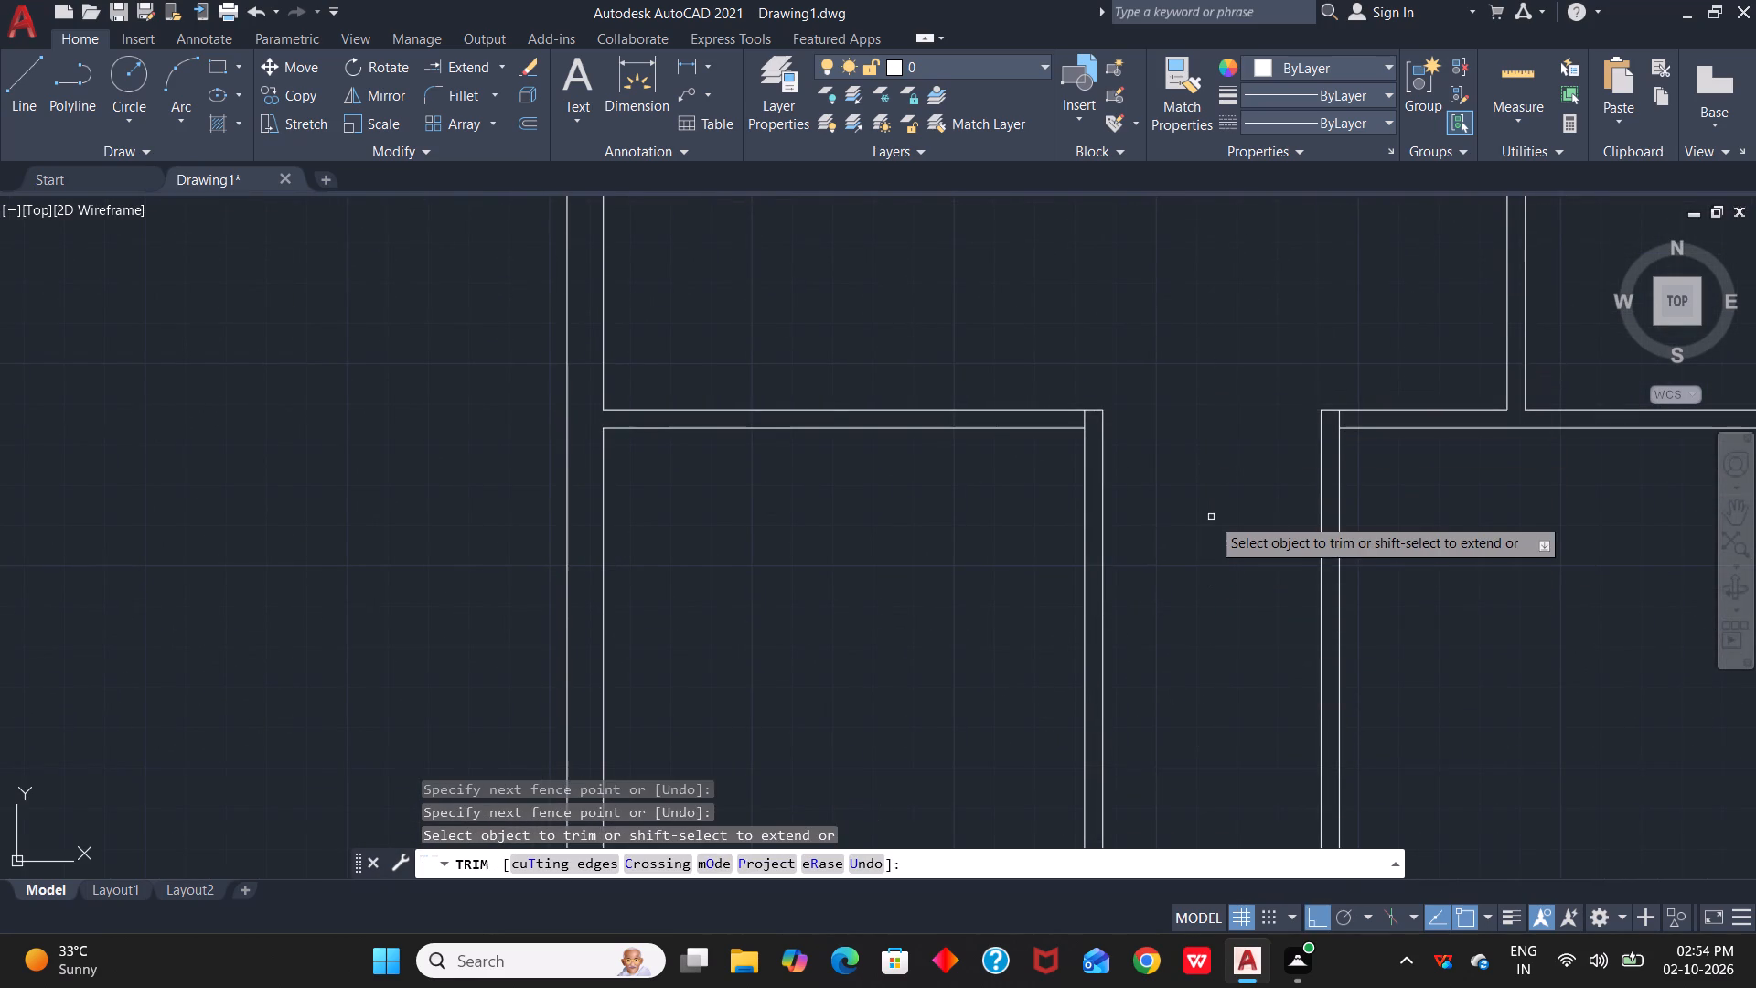
Offset the top centre room's west inner vertical line 2.5' into the room.
scroll(1214, 510, "down", 3)
middle_click_drag(1220, 433, 1131, 859)
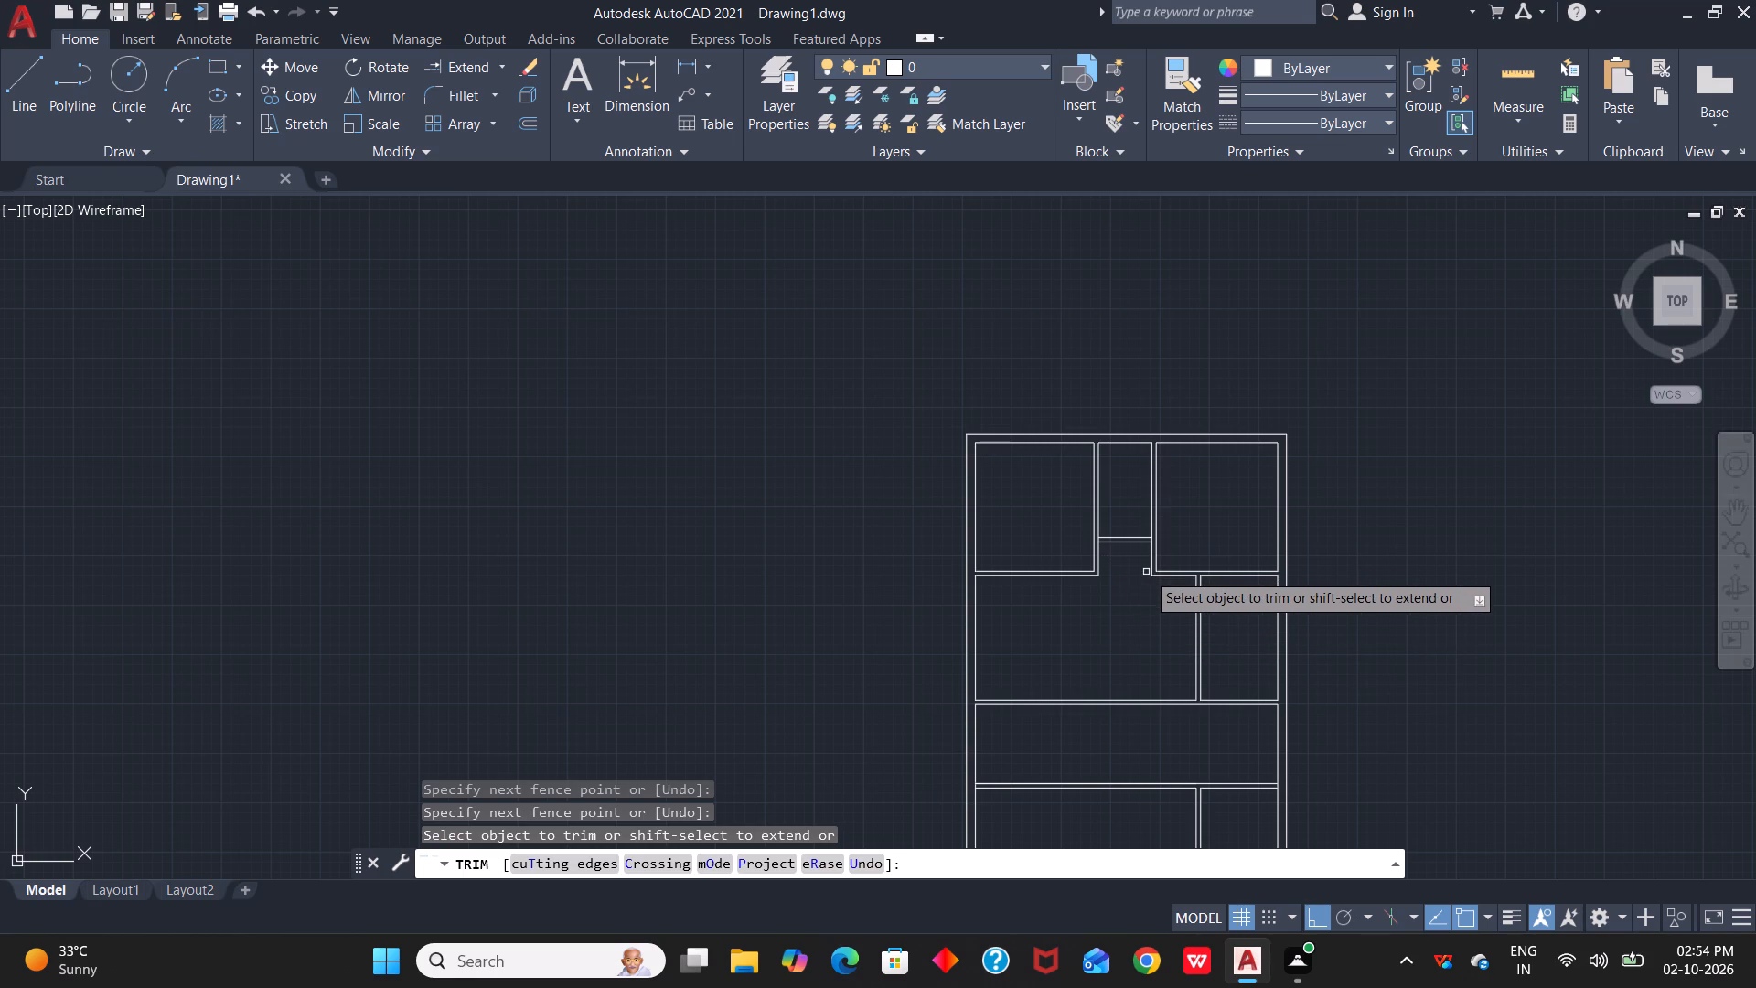
scroll(1108, 571, "up", 1)
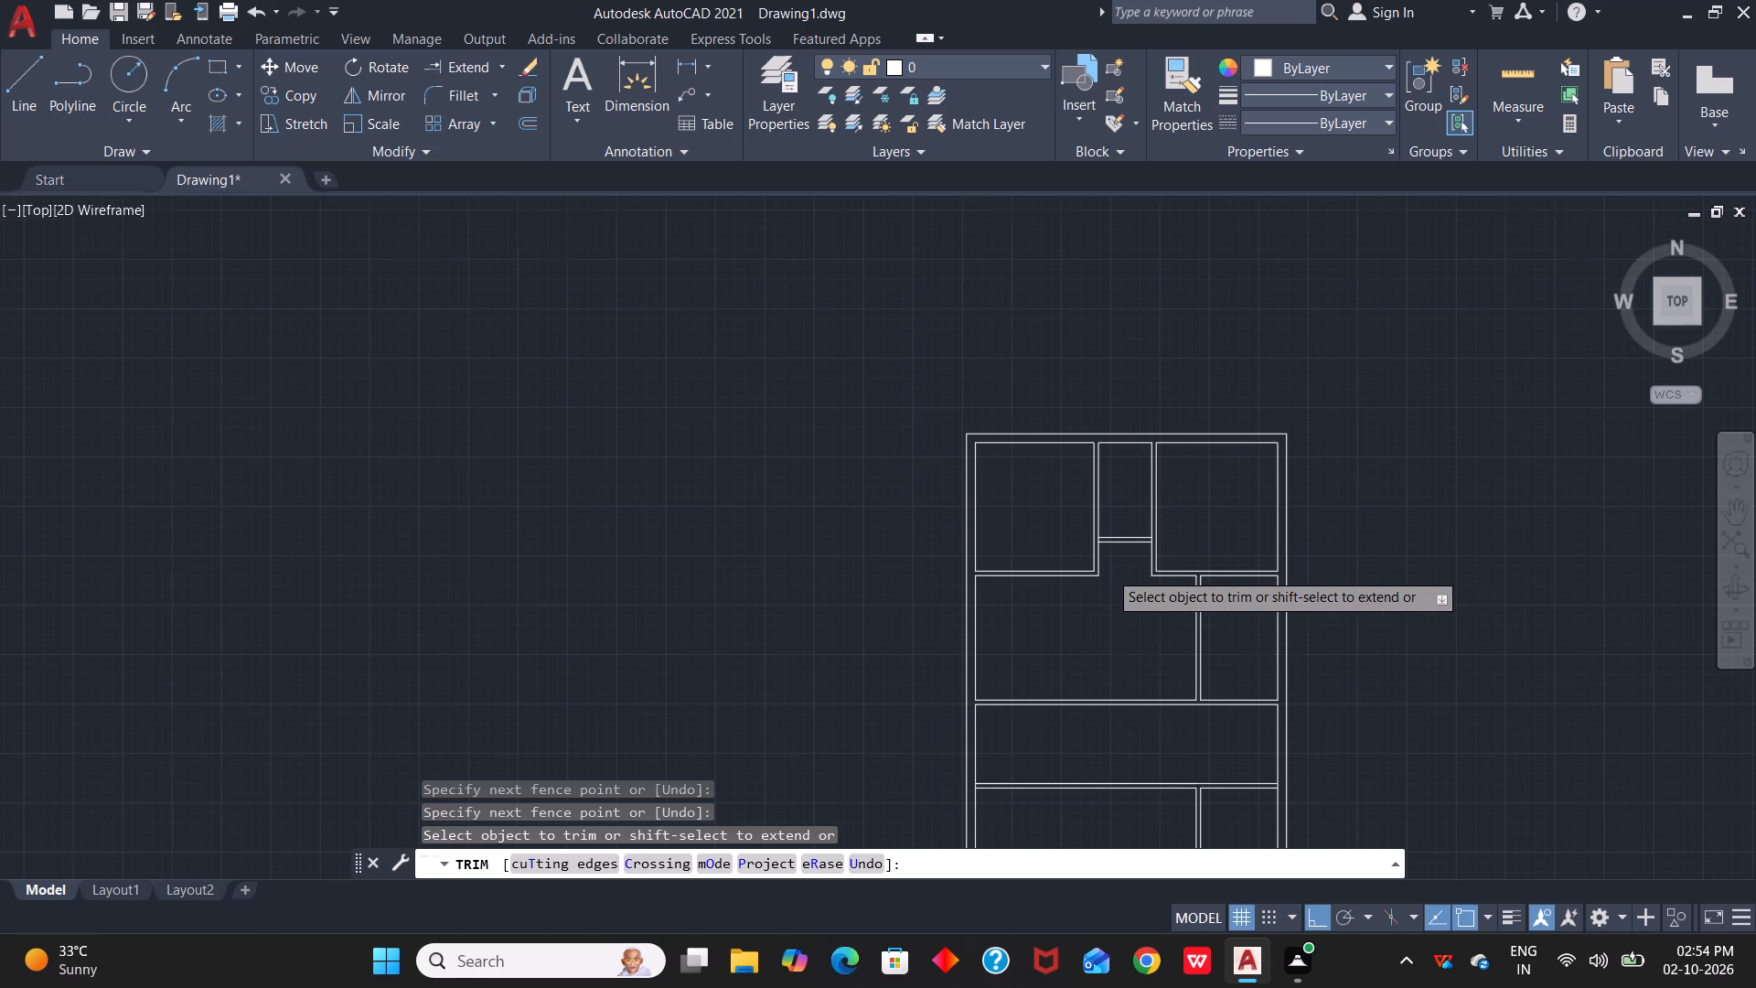
scroll(1108, 571, "up", 2)
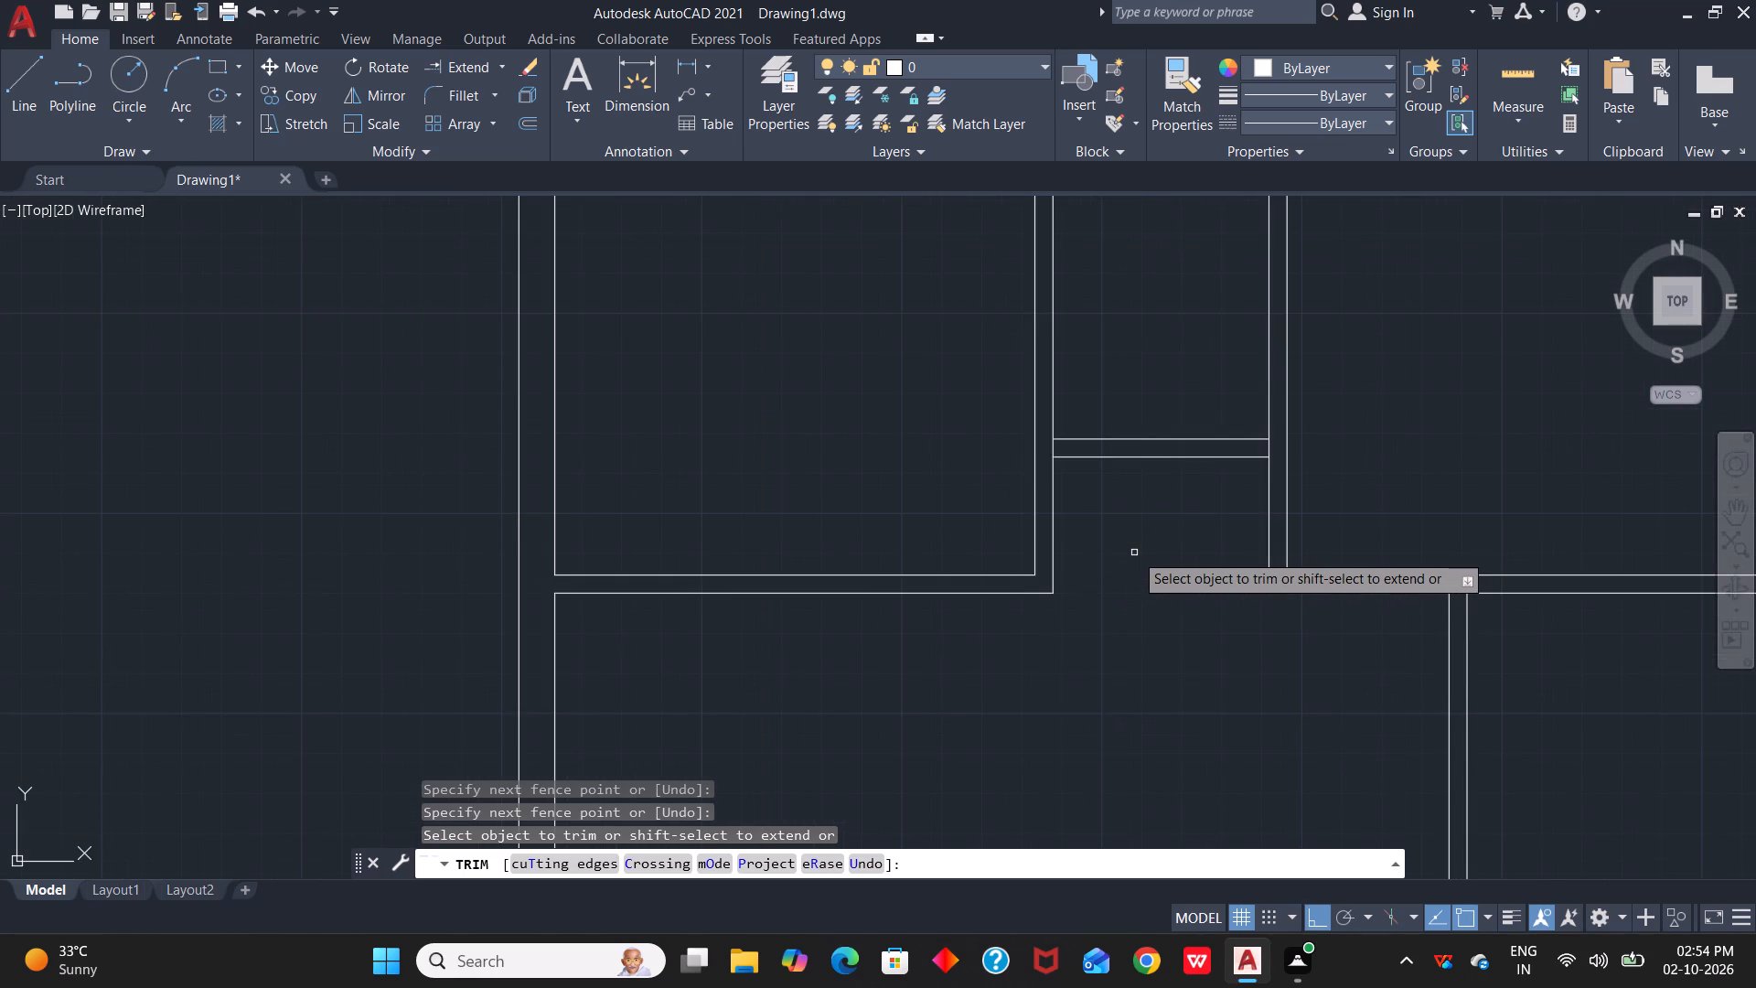
key("o")
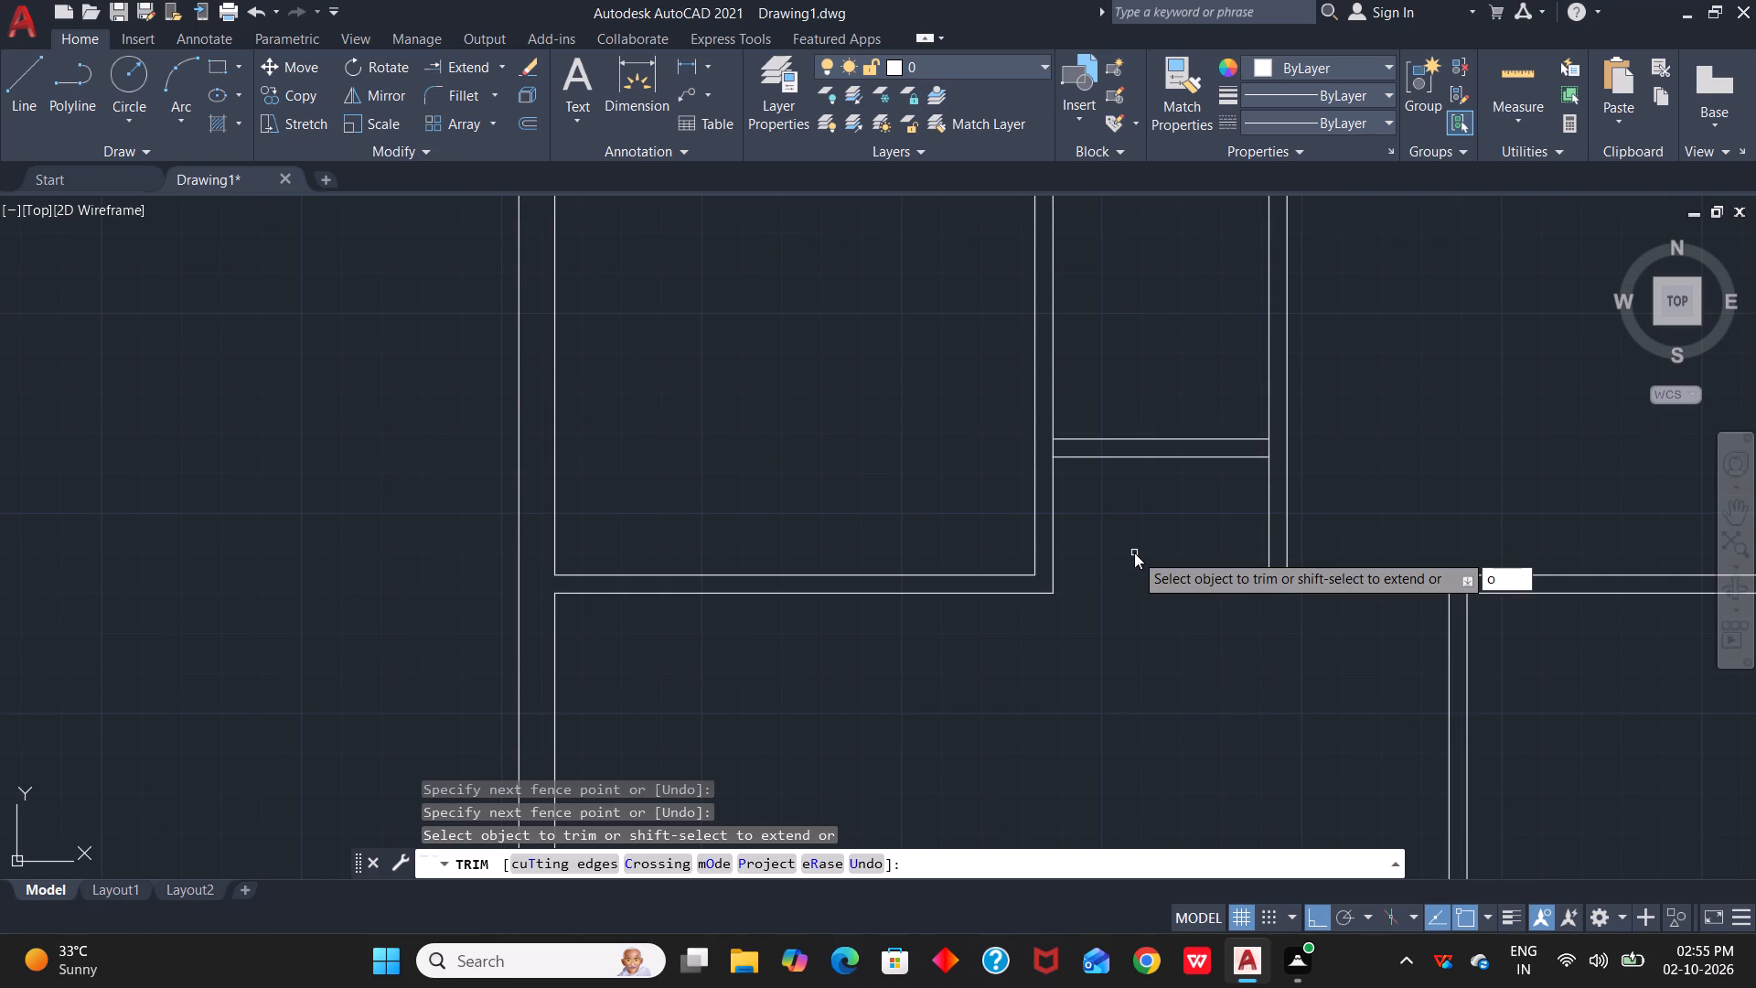
key("Escape")
key("Escape")
type("o")
key("space")
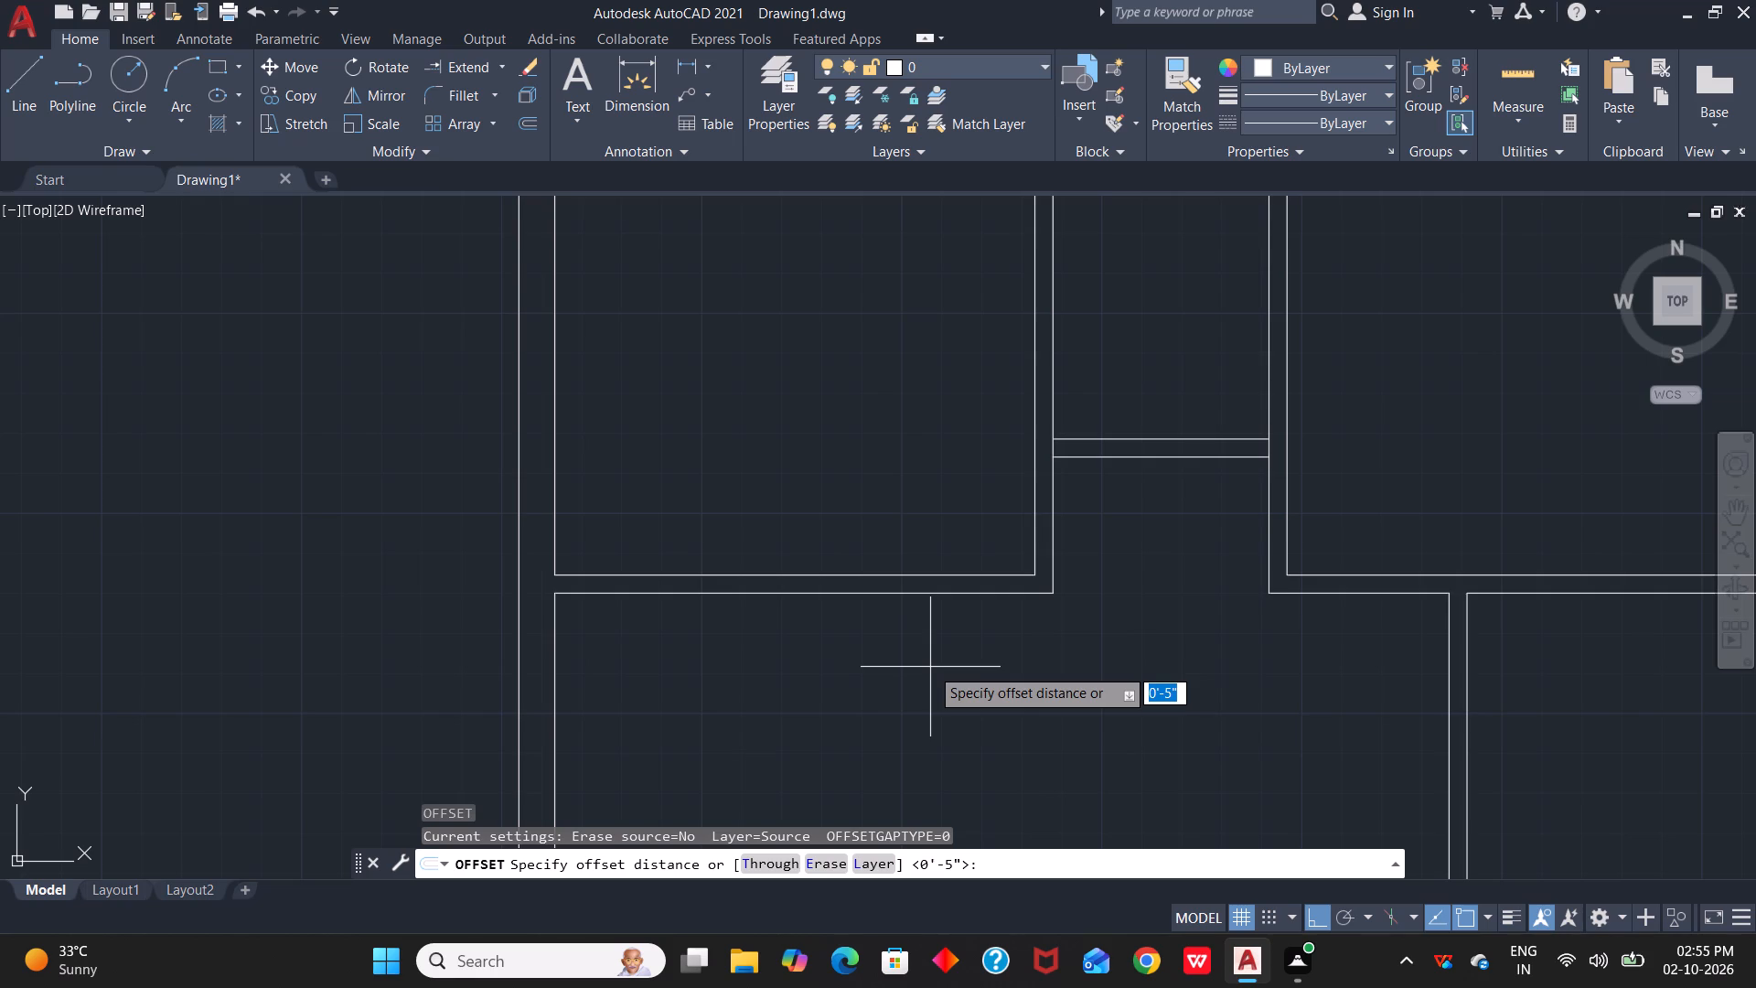
type("2.5")
key("apostrophe")
key("space")
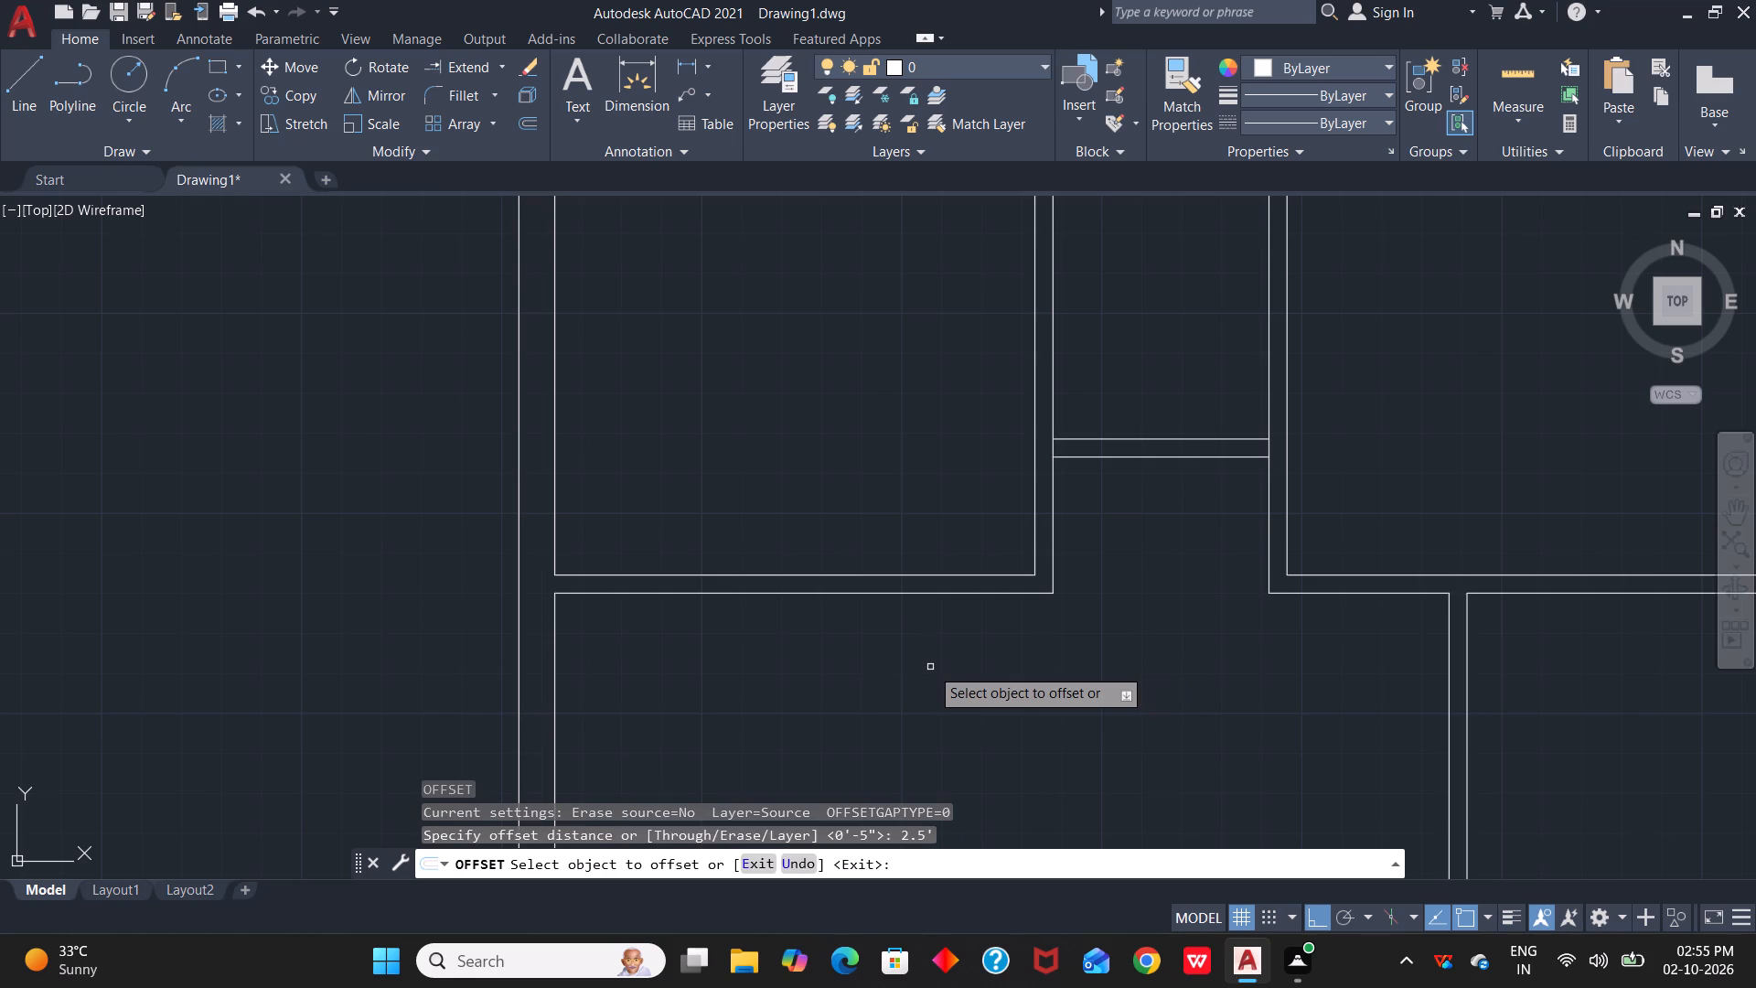
left_click(1053, 448)
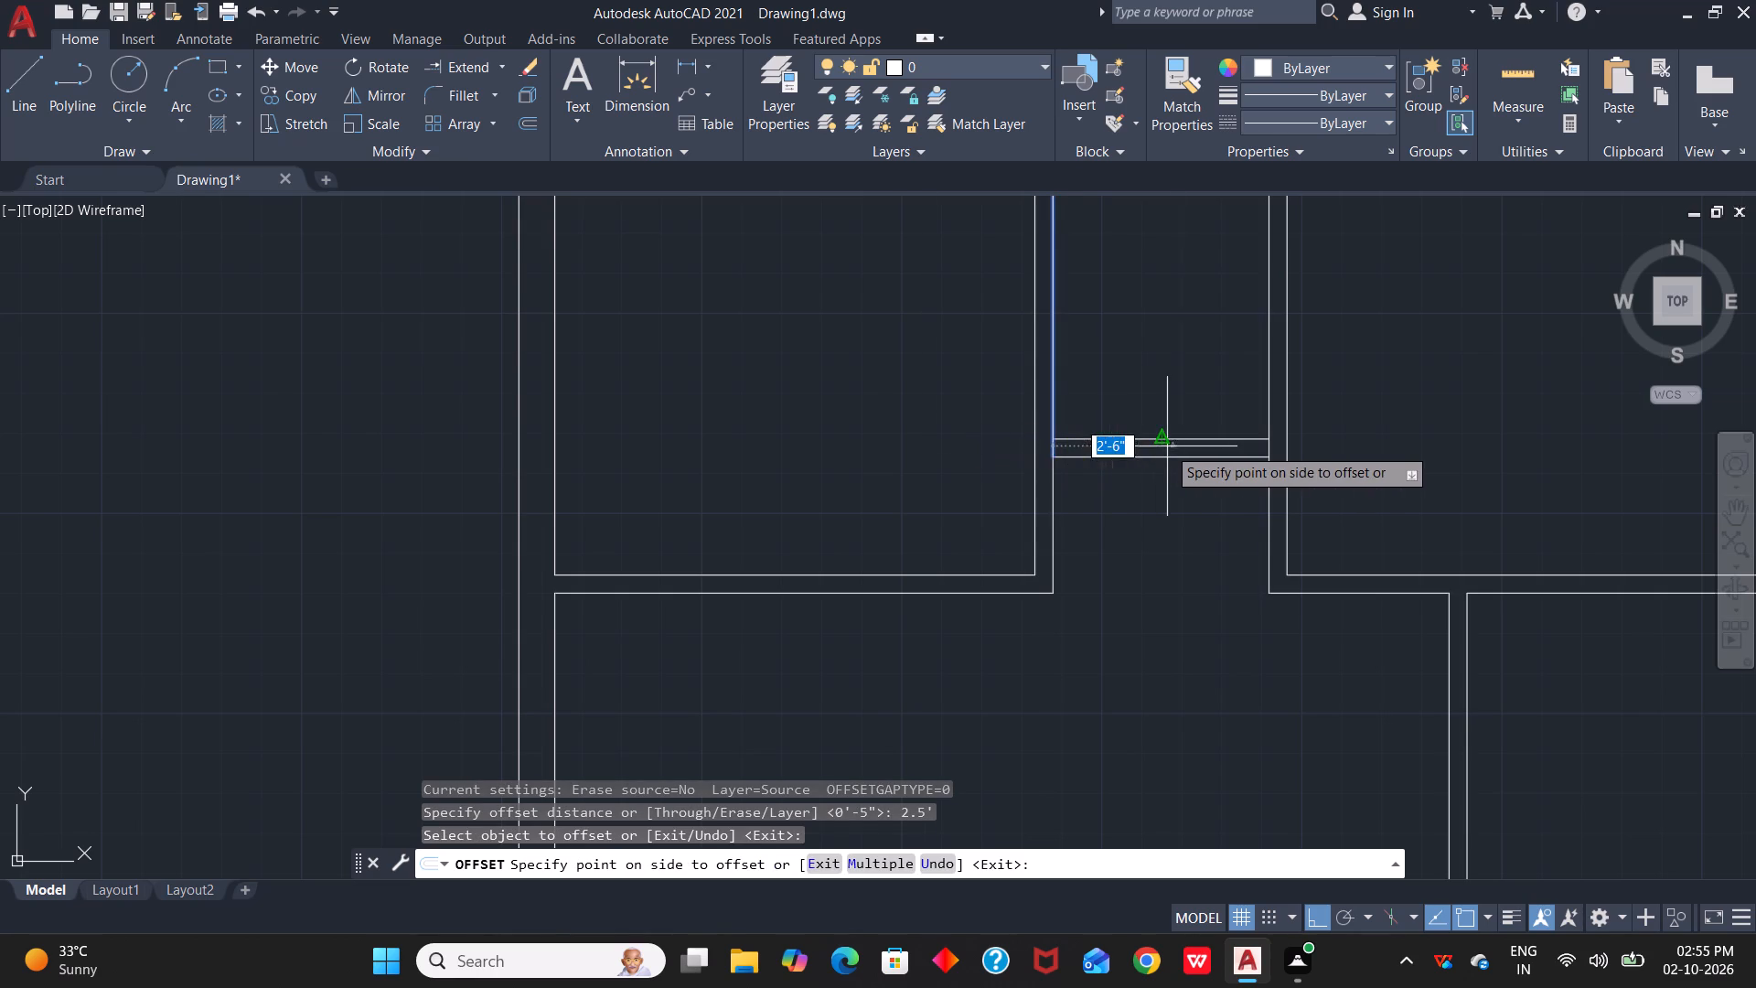
left_click(1167, 446)
Trim the offset line above the top centre room's lower partition and the partition lines west of it to open a 2.5' doorway.
scroll(1135, 499, "down", 1)
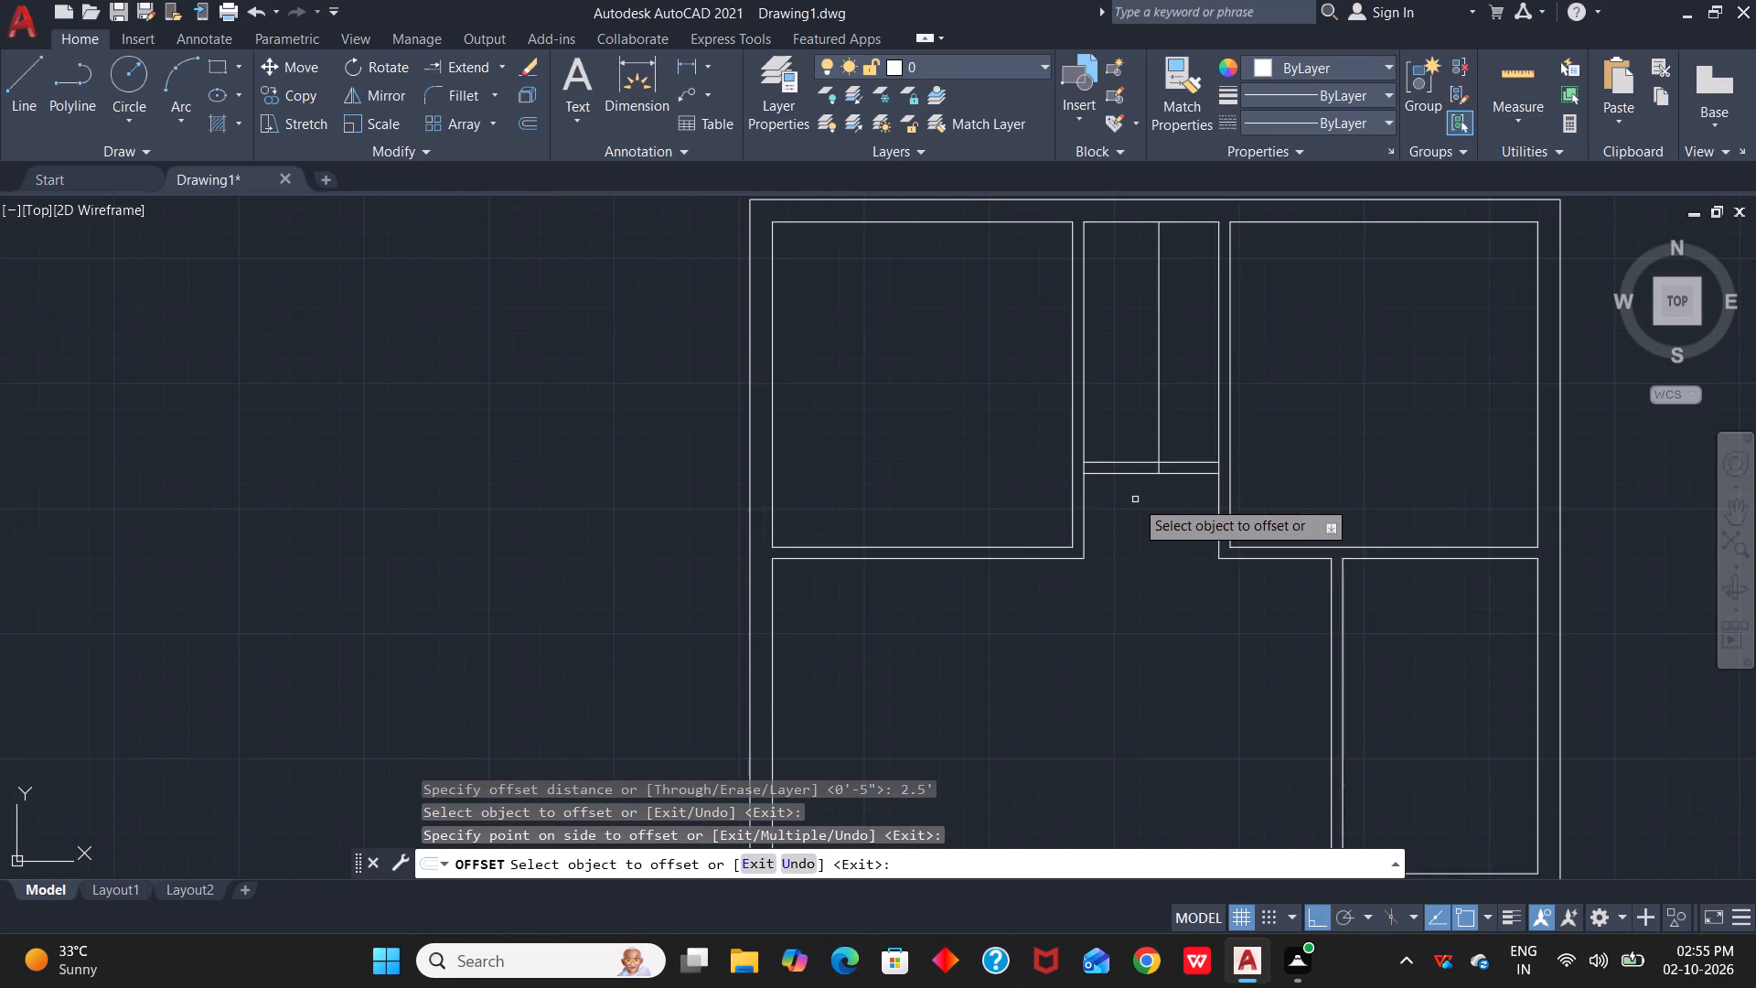
type("tr")
key("space")
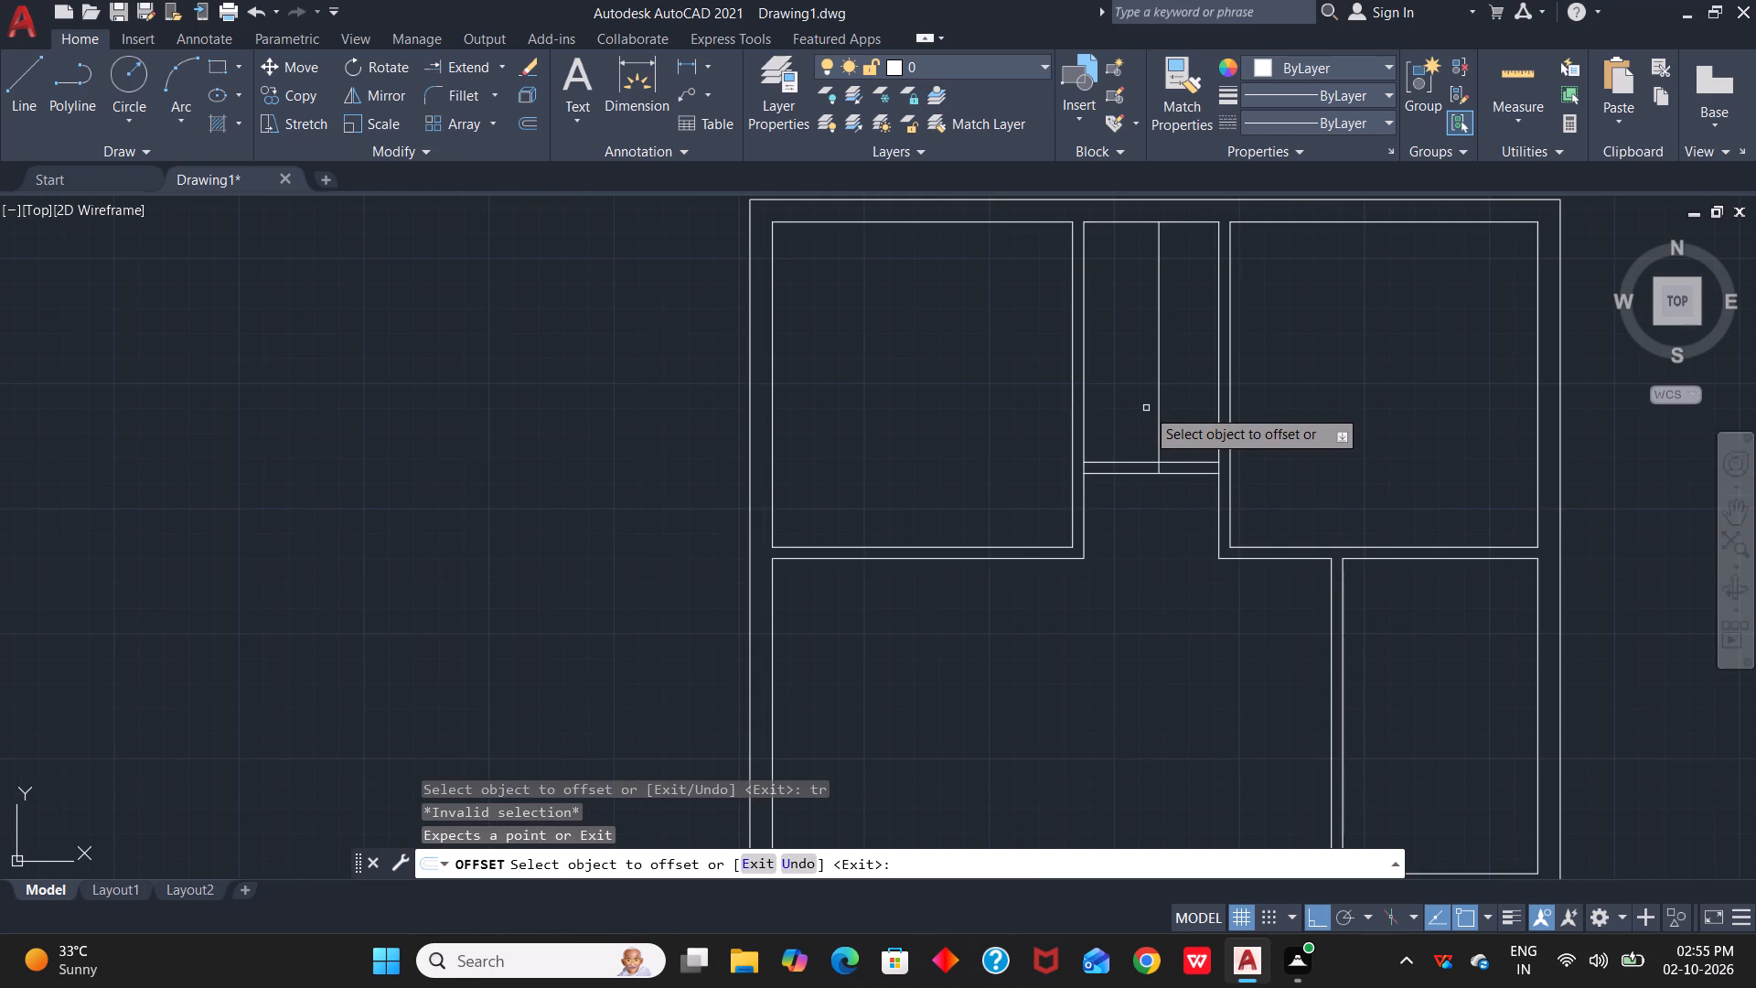
key("Escape")
key("Escape")
type("tr")
key("space")
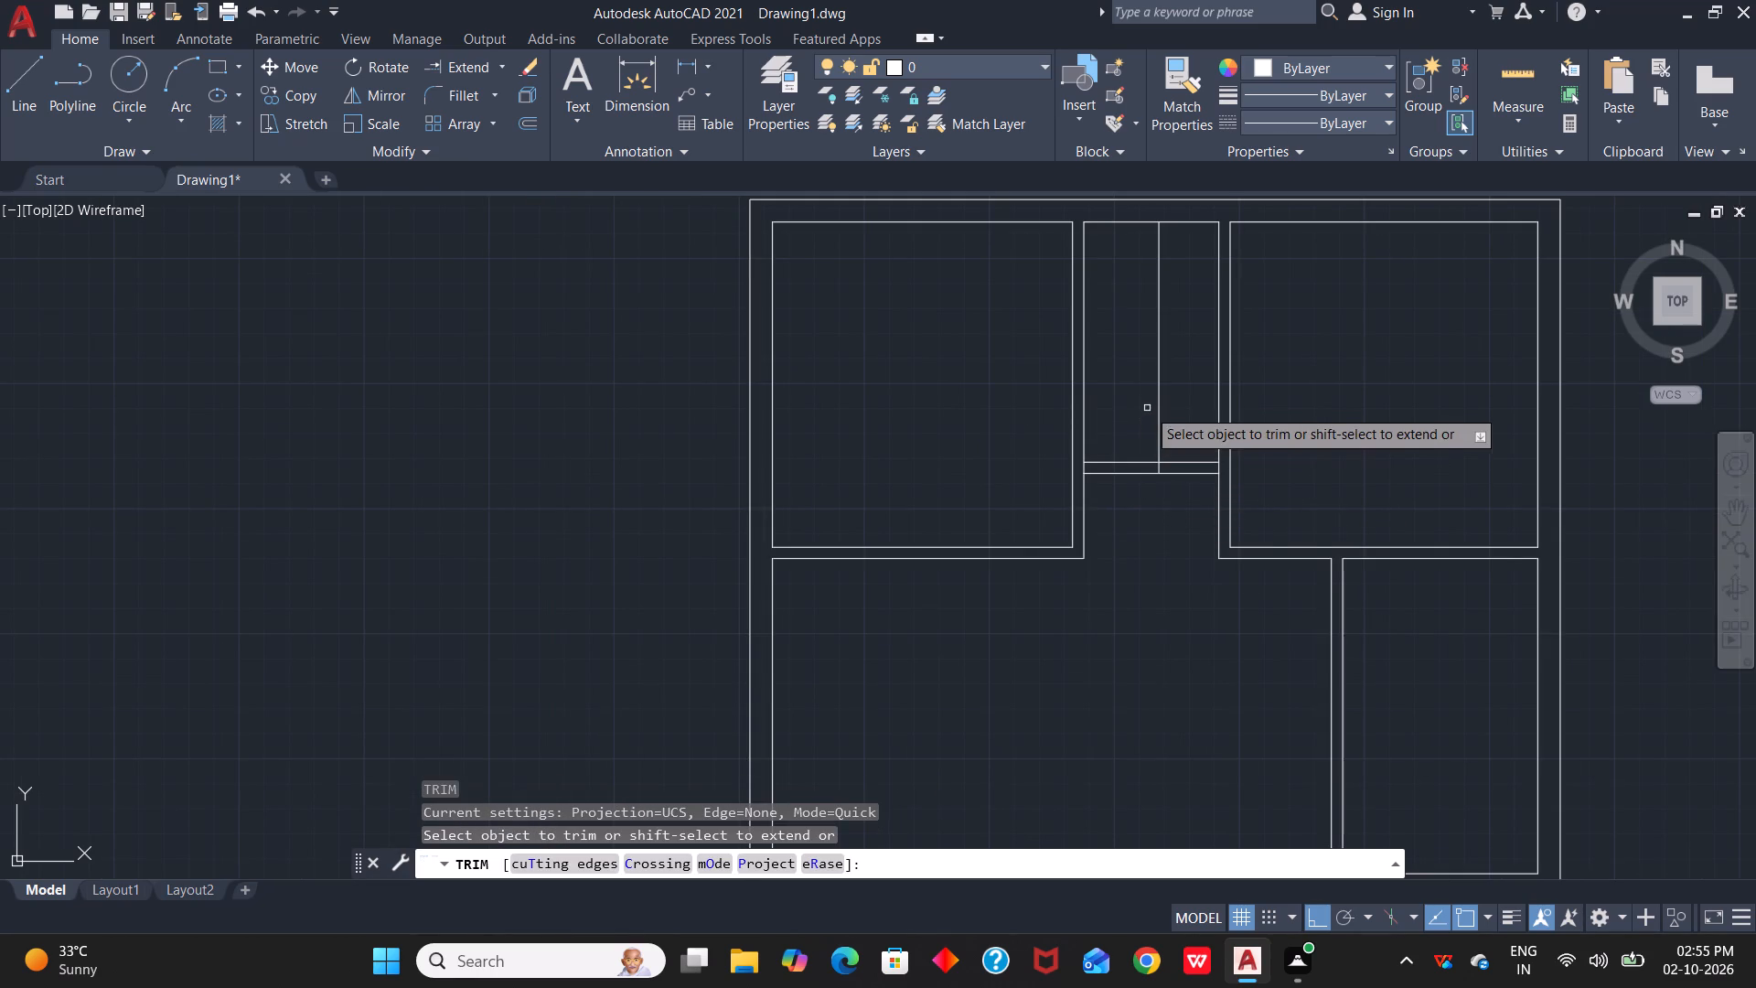
left_click(1159, 398)
left_click_drag(1131, 487, 1130, 444)
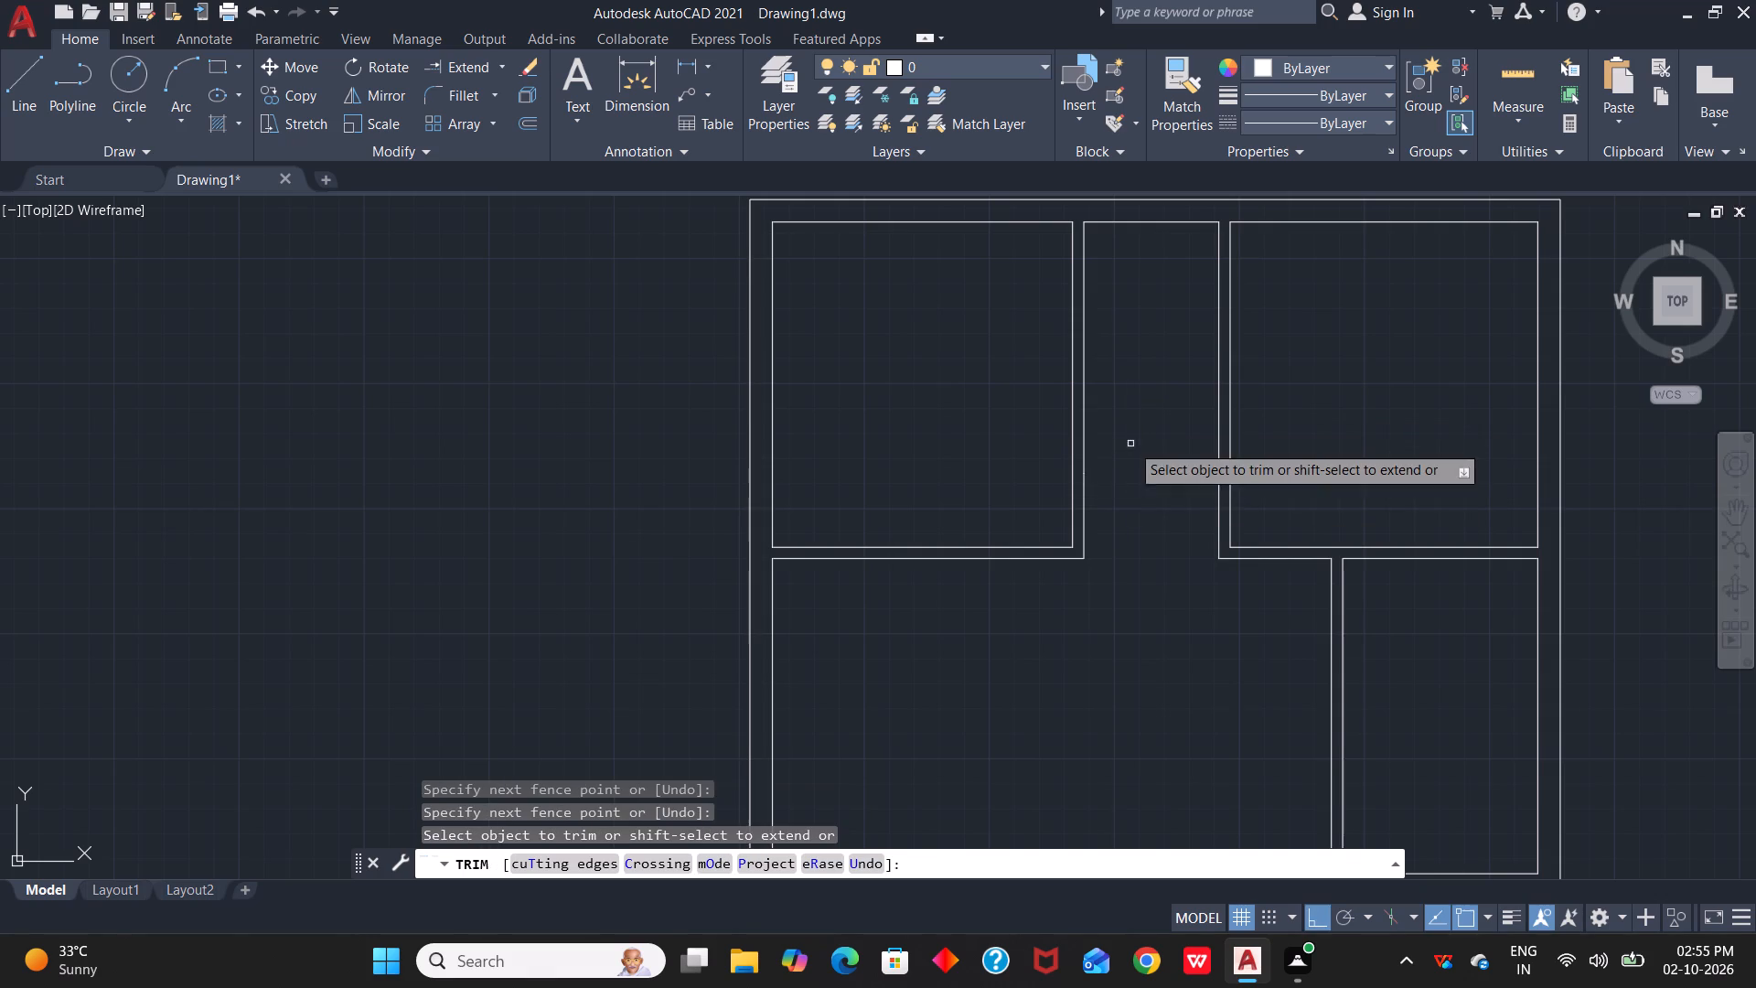
Trim the short wall line between the two partition stub lines where the stub meets the top centre room's east wall.
scroll(1118, 481, "up", 1)
scroll(1090, 466, "down", 1)
scroll(1207, 462, "up", 1)
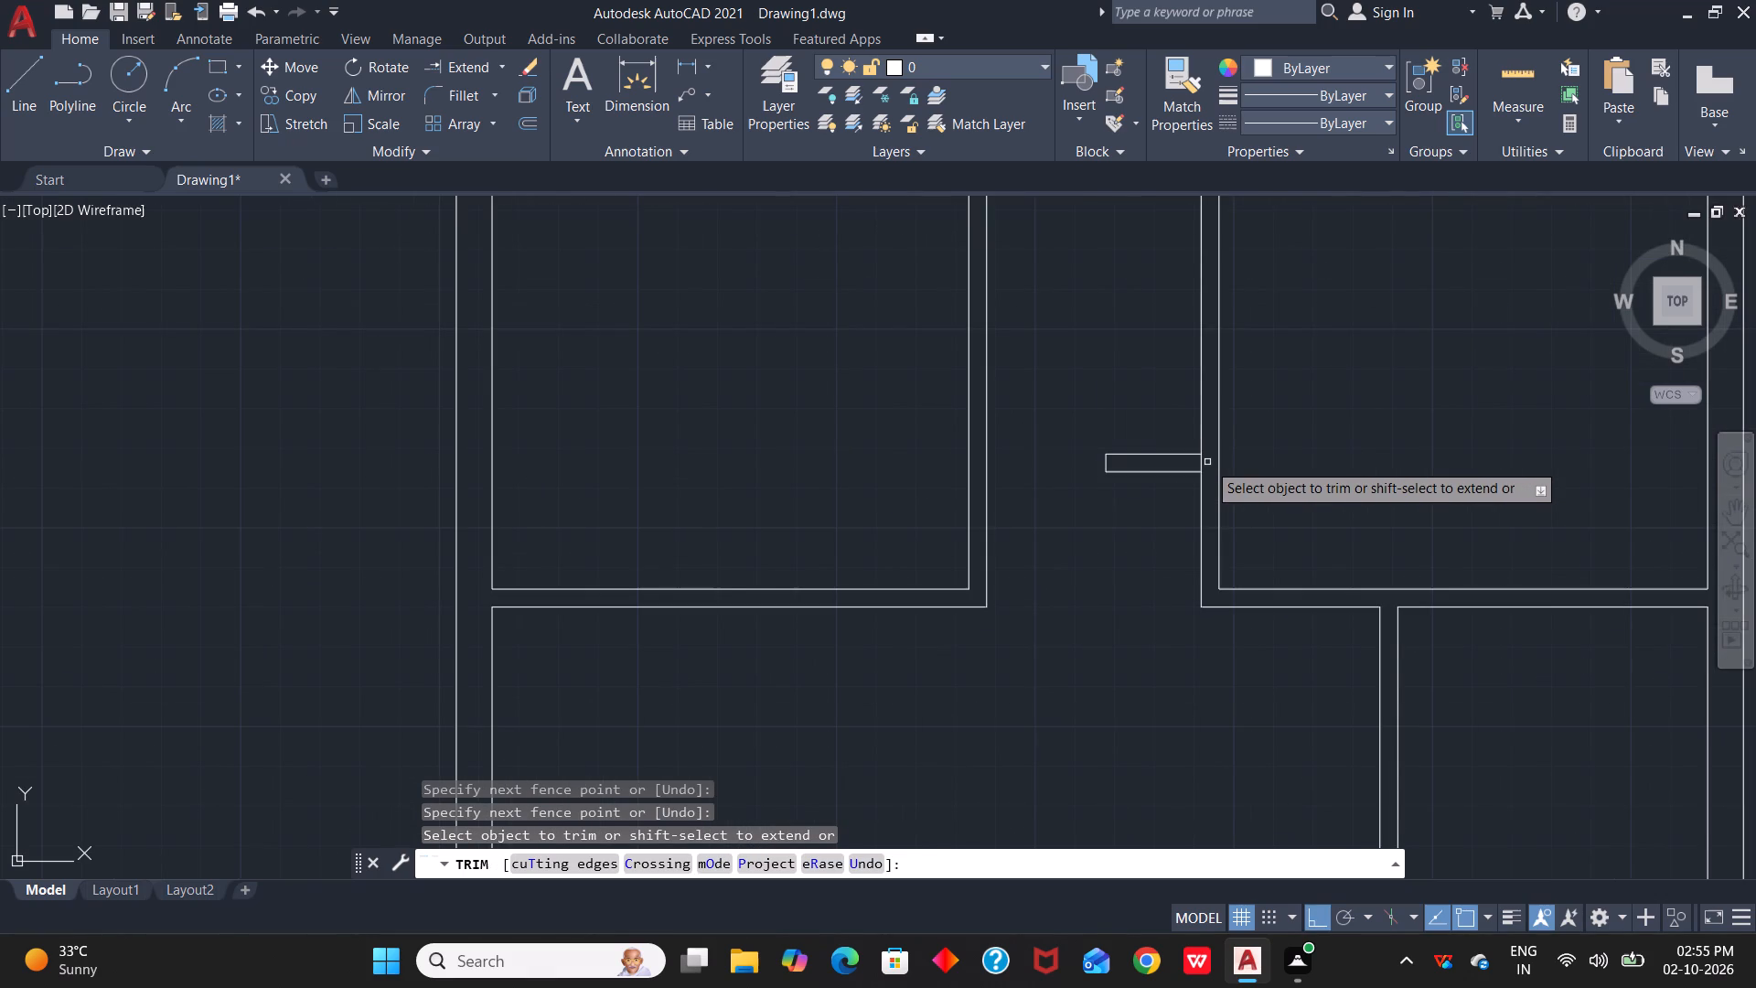
left_click(1204, 462)
scroll(1145, 533, "down", 2)
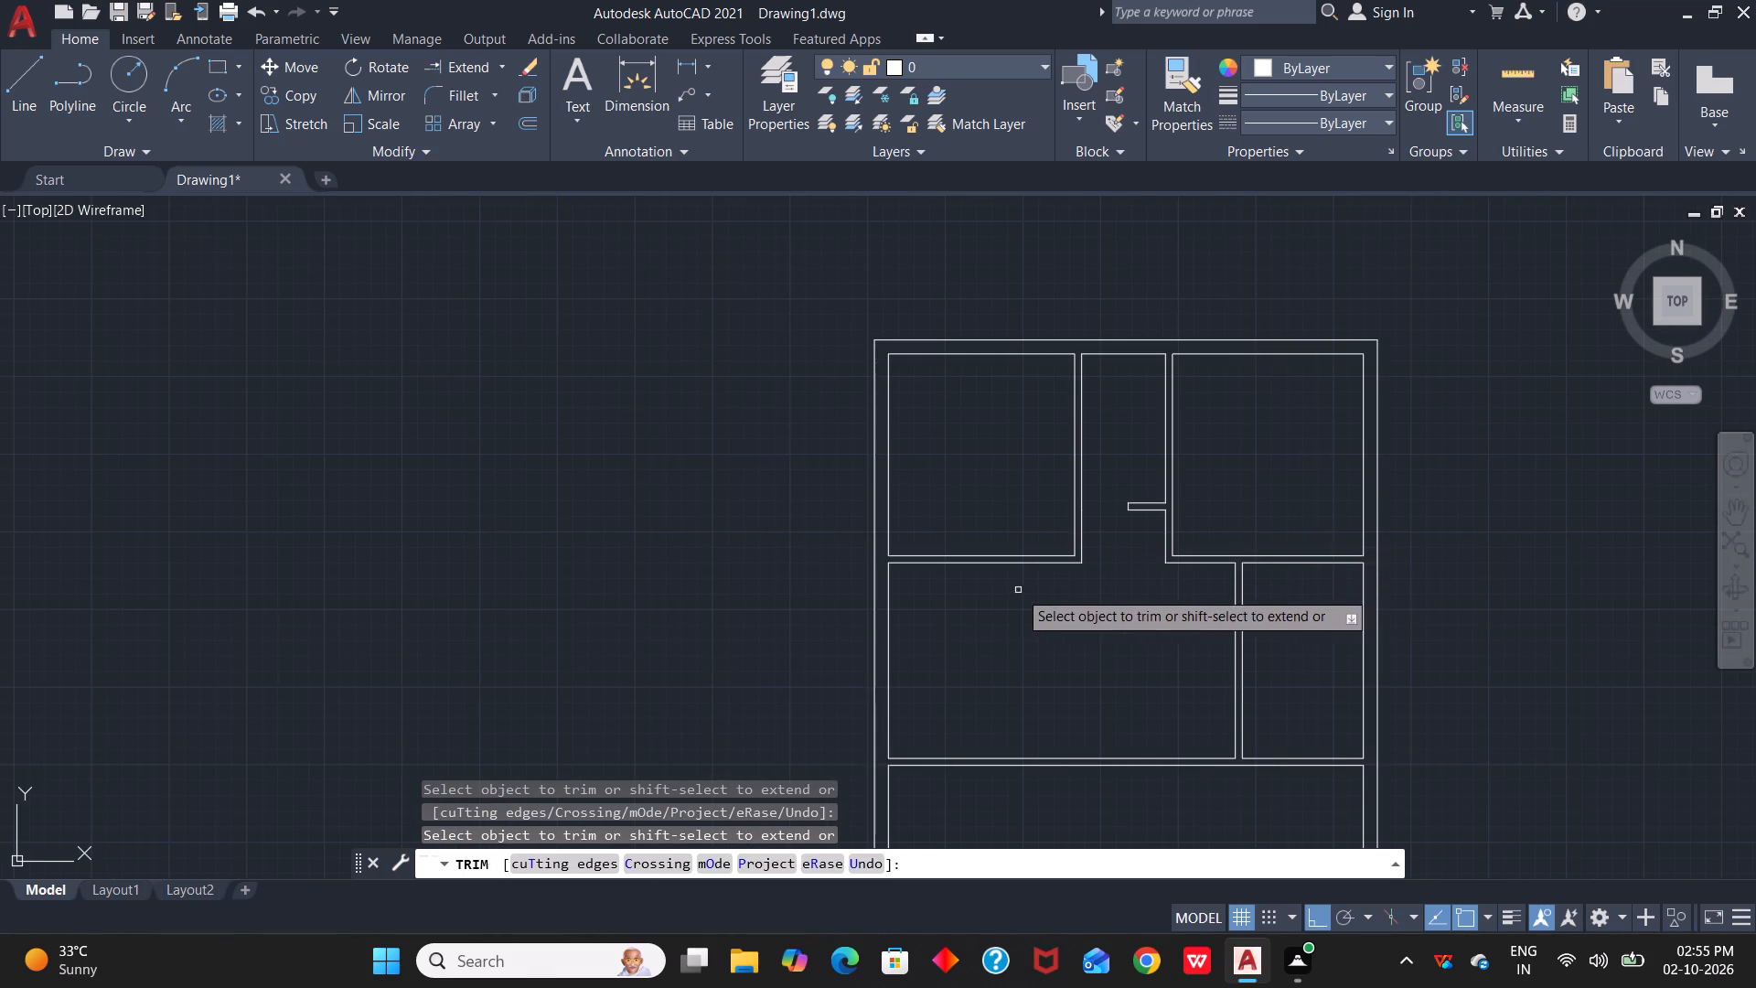
scroll(1014, 577, "up", 2)
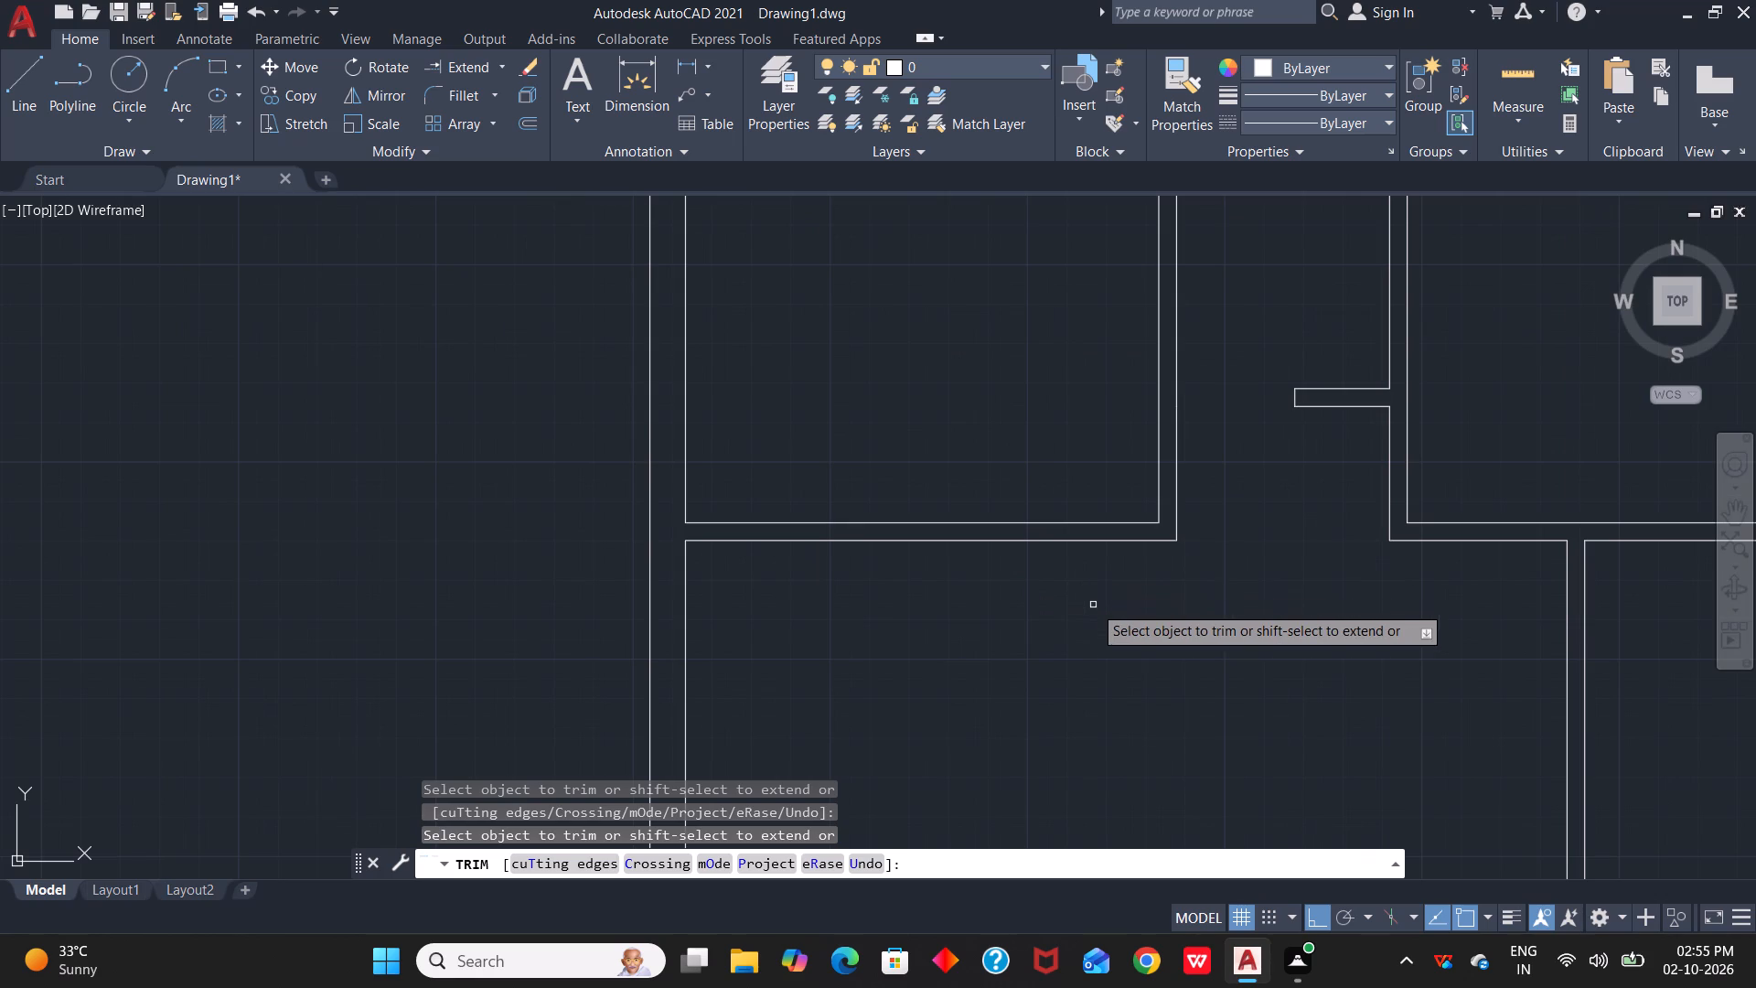
key("Escape")
key("Escape")
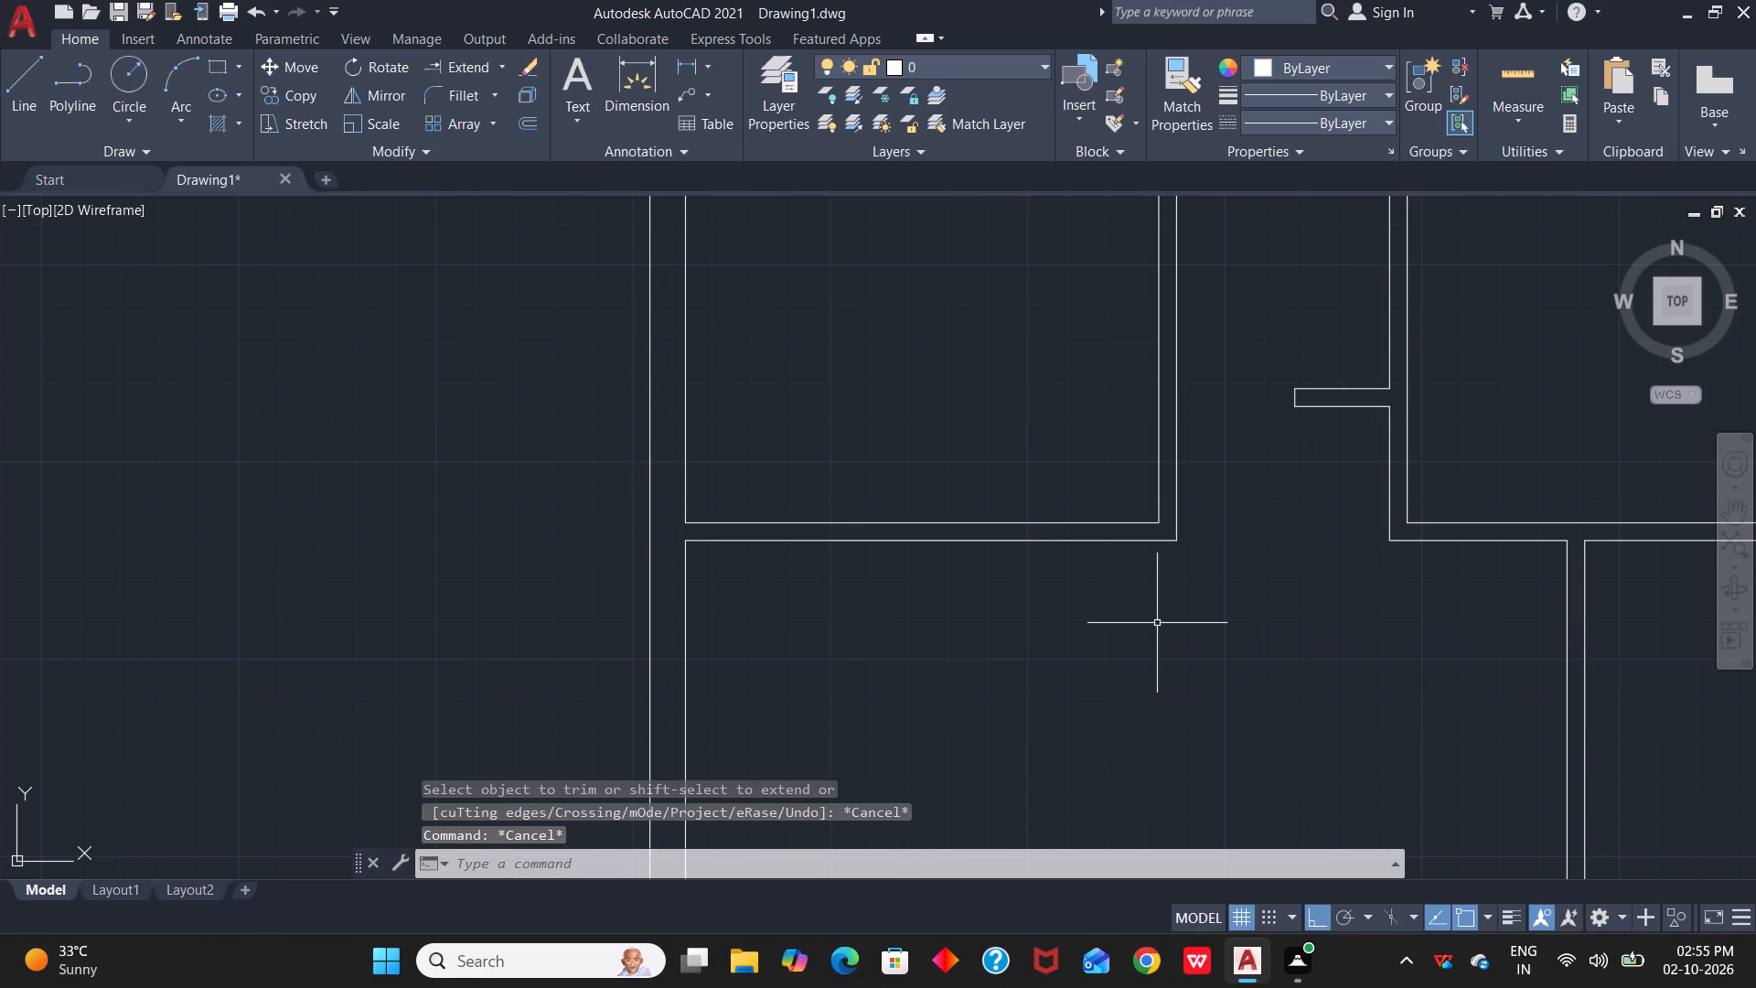
Draw a short line across the horizontal partition at the top west room's southeast inner corner, continuing its east inner wall line.
key("l")
key("space")
scroll(1161, 554, "up", 1)
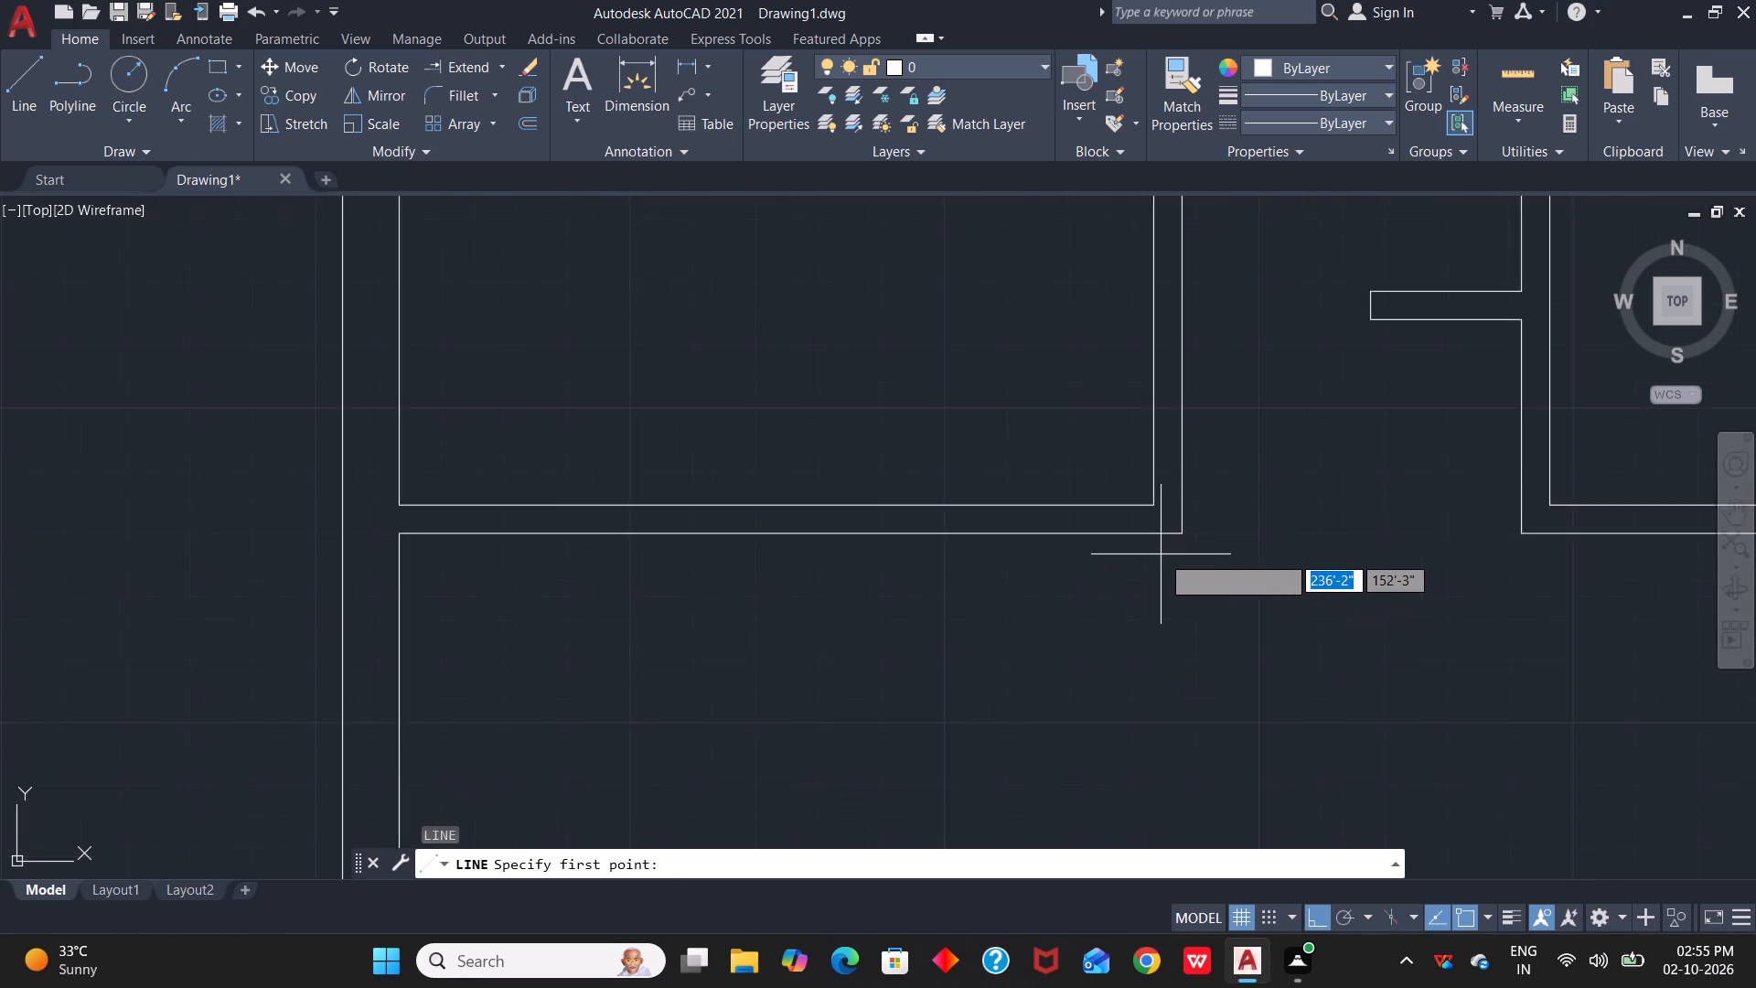
scroll(1161, 554, "up", 2)
left_click(1139, 431)
left_click(1132, 500)
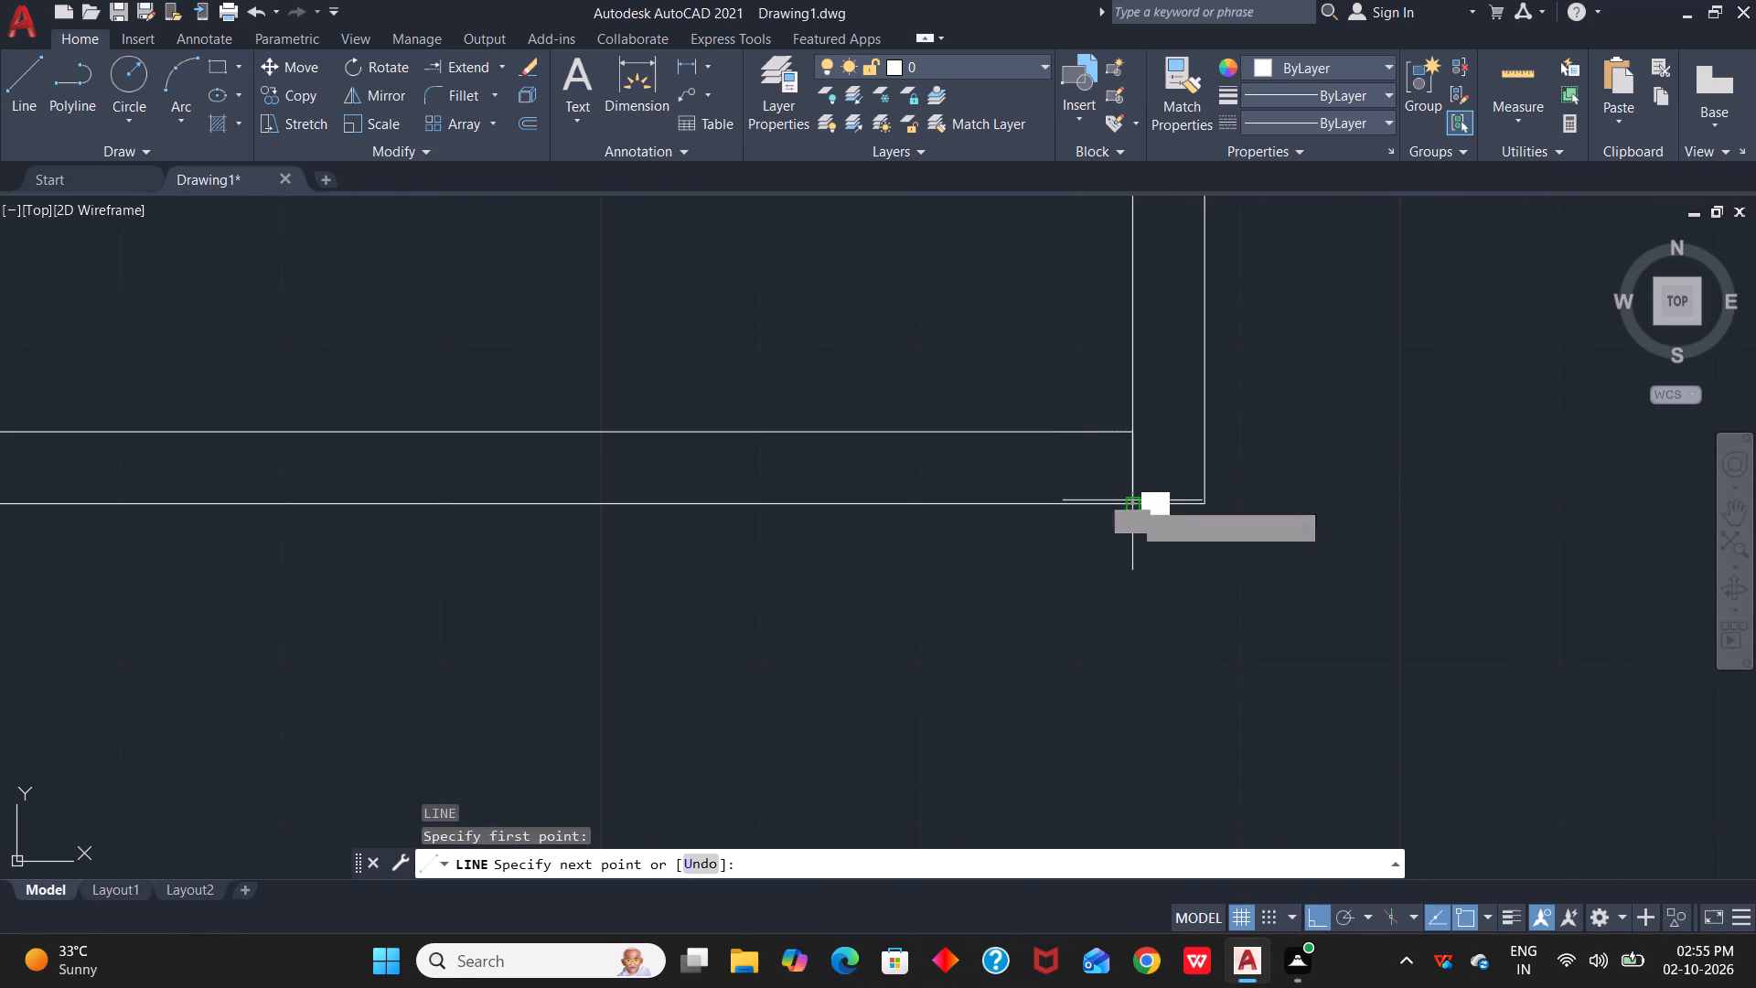
key("Escape")
Offset the short line at the top west room's southeast corner 3' to the west.
key("o")
key("space")
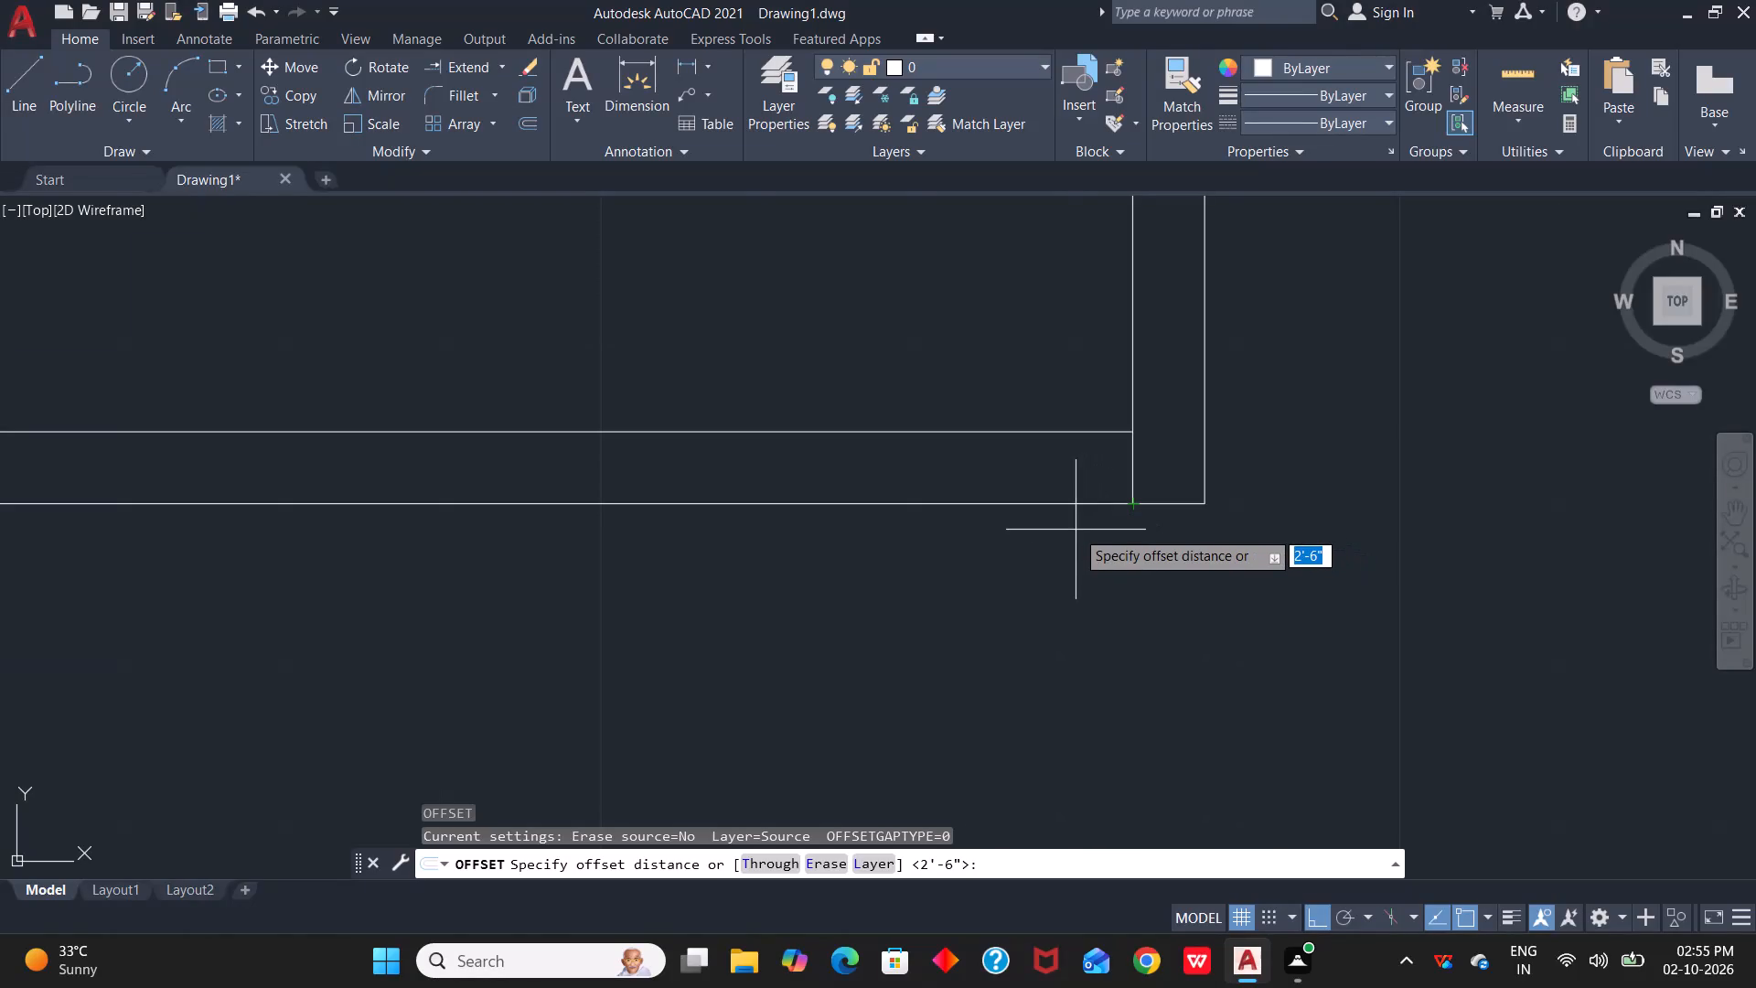
key("3")
type("'")
key("space")
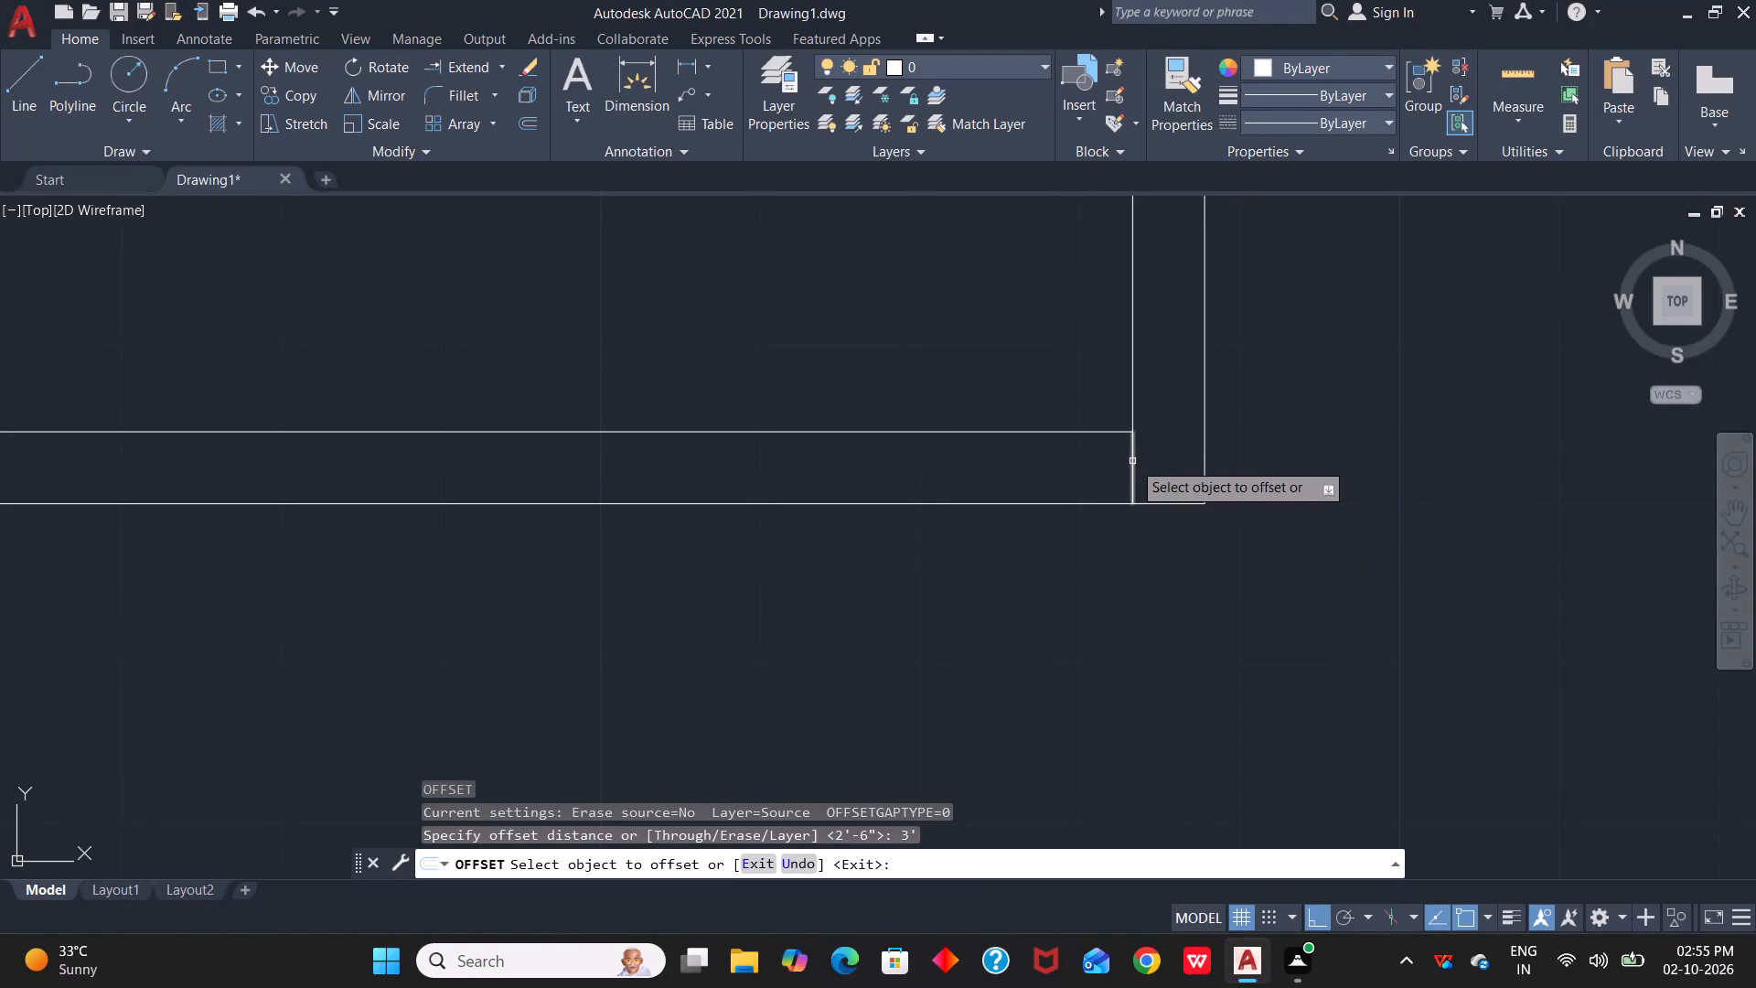
left_click(1132, 461)
left_click(1037, 480)
type("tr")
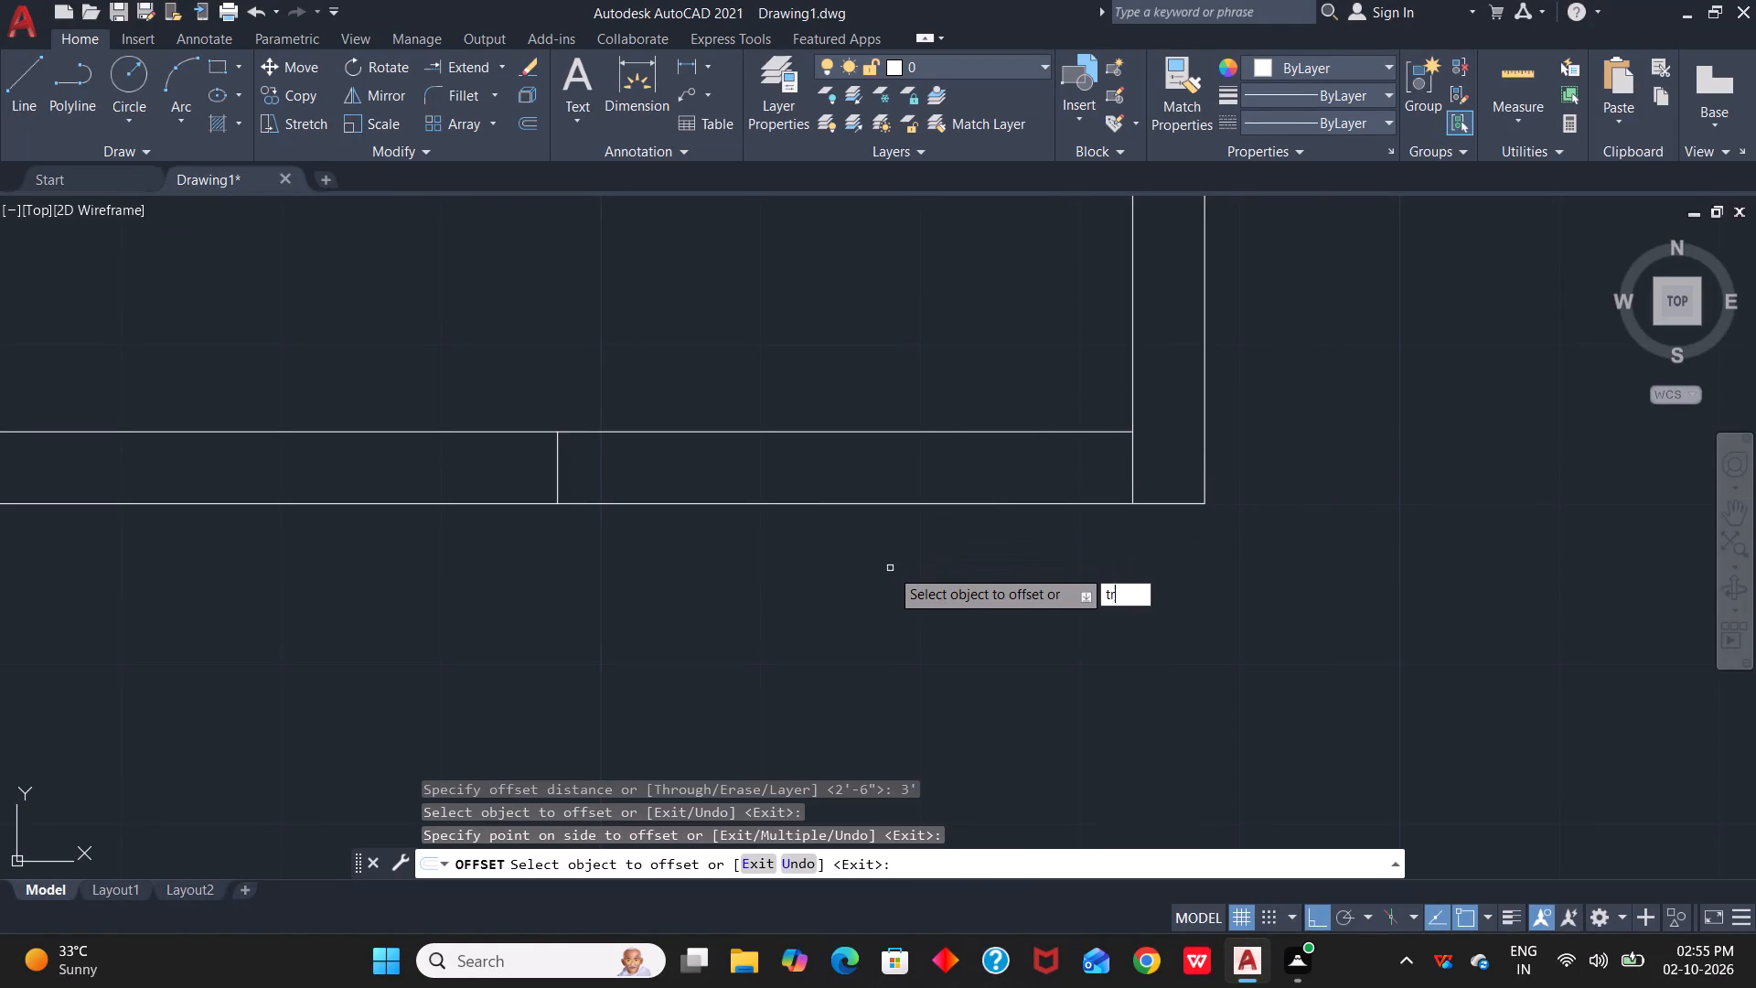
key("space")
scroll(1312, 587, "down", 3)
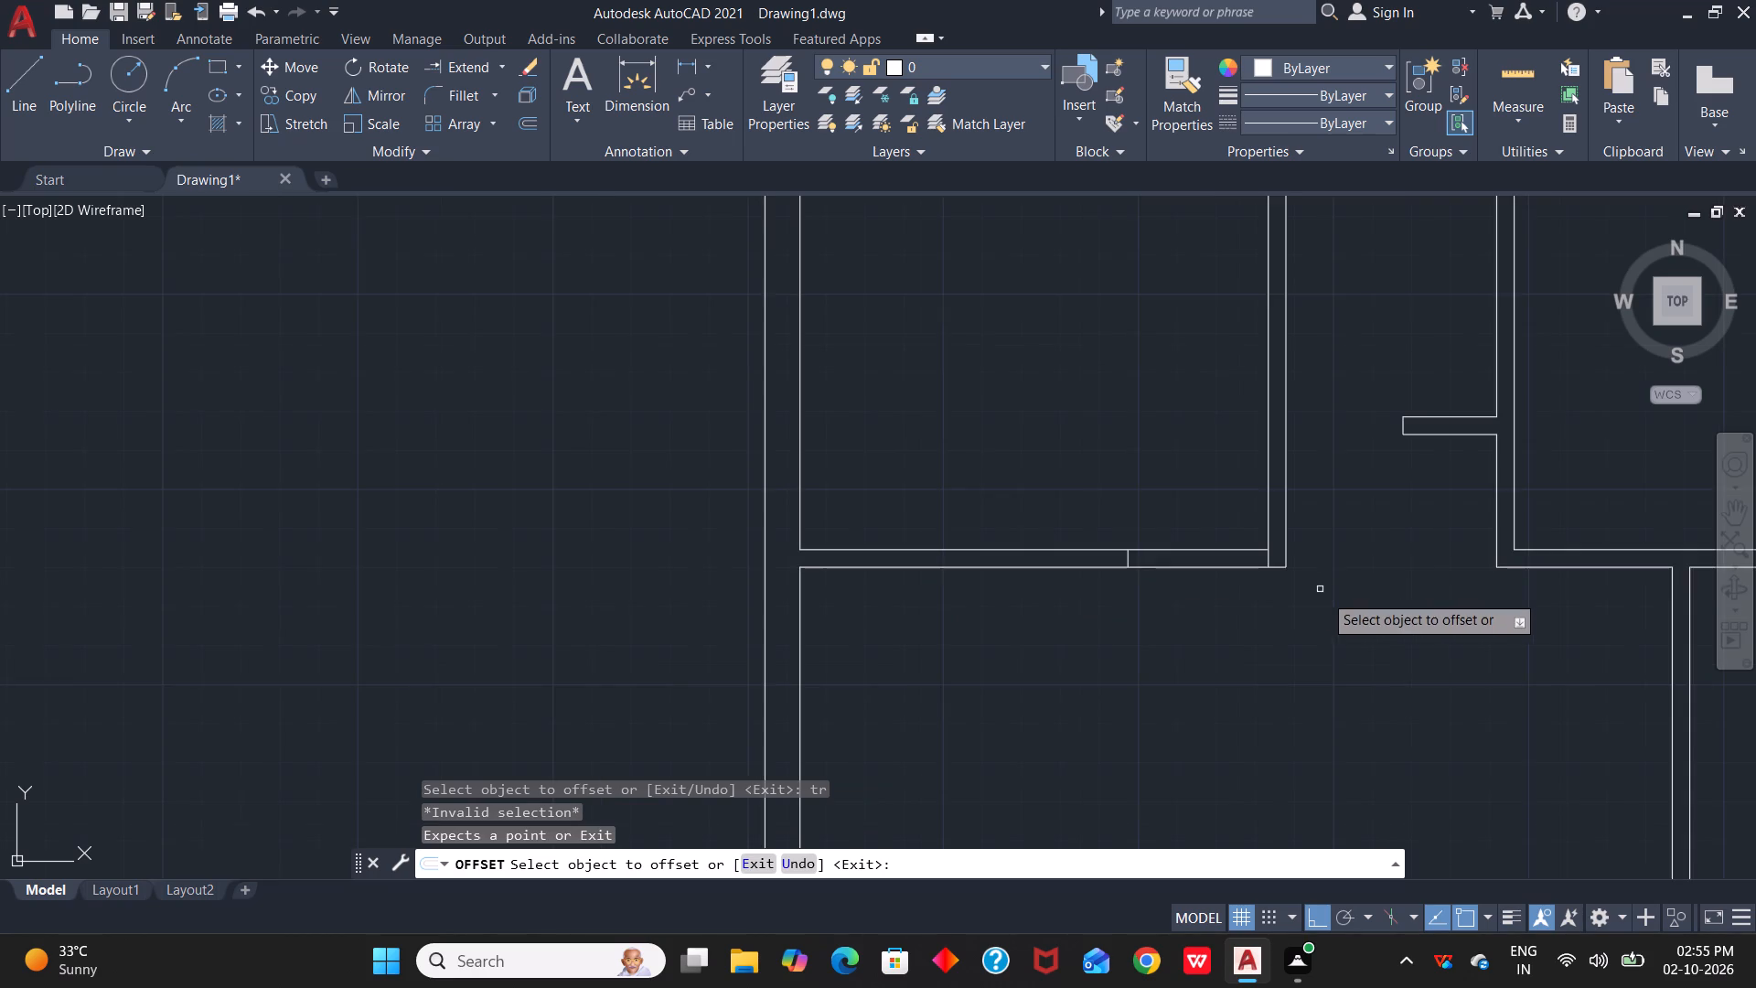
Draw a short line across the horizontal partition at the top east room's southwest inner corner, continuing its west inner wall line.
middle_click_drag(1331, 600, 406, 607)
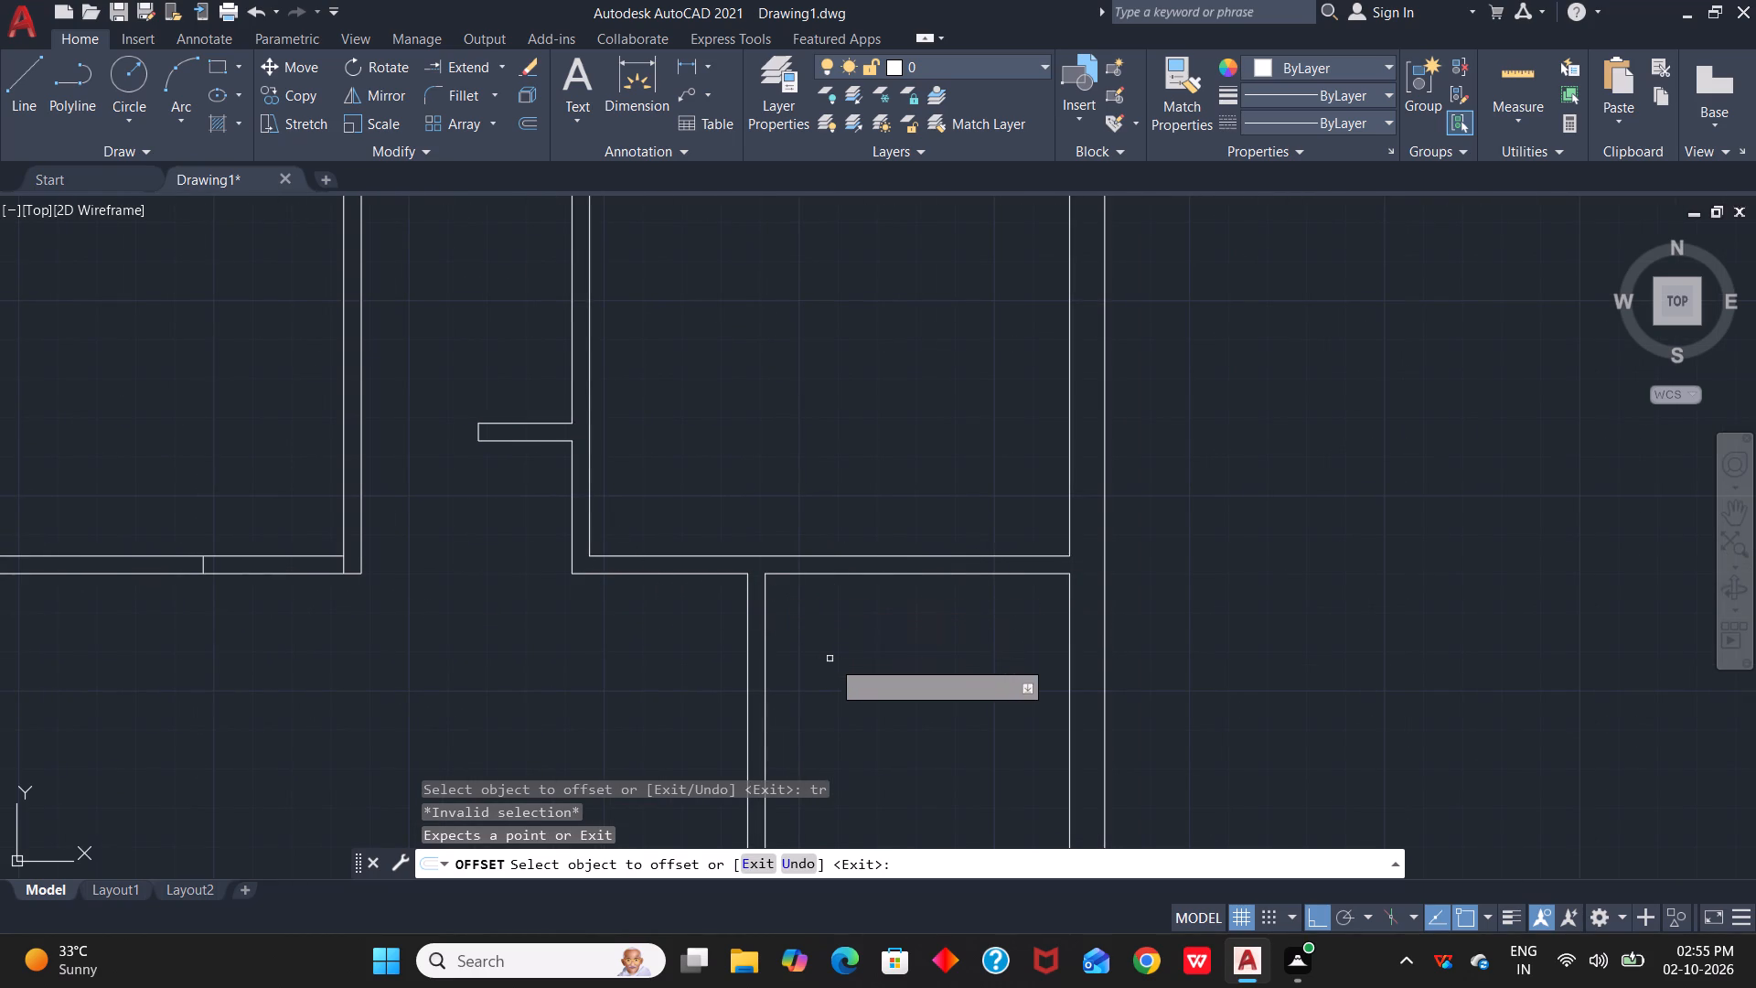
type("l")
key("space")
key("Escape")
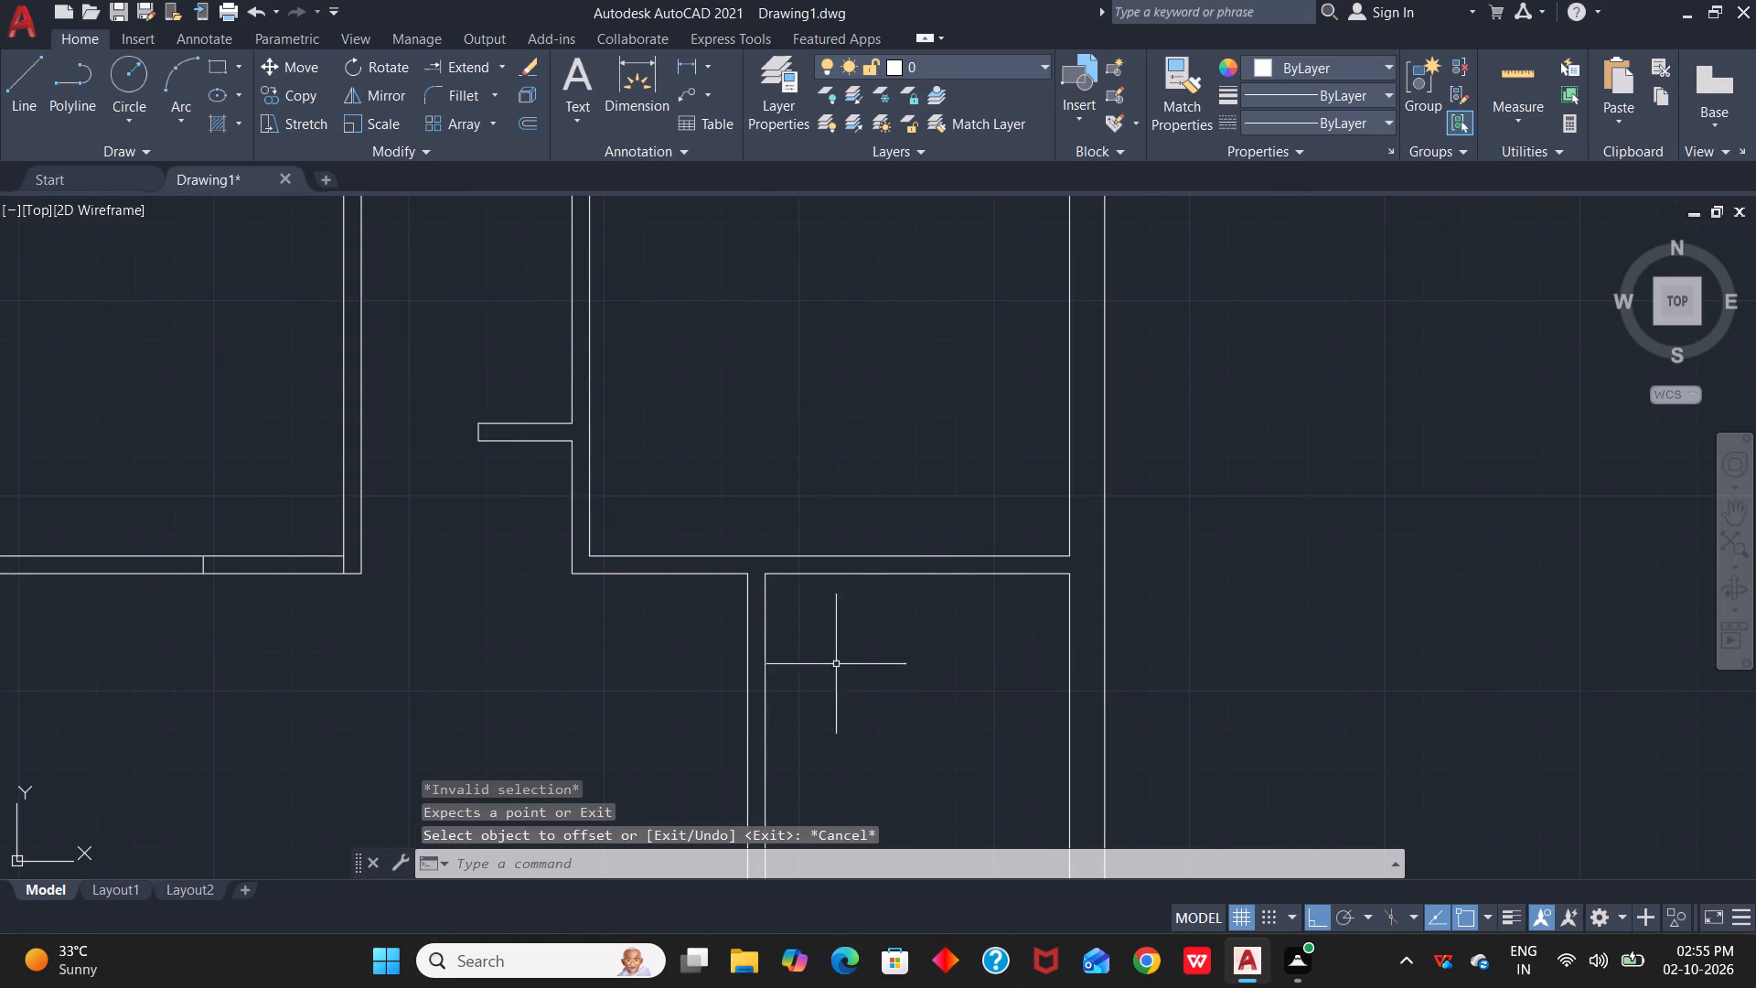
key("Escape")
key("l")
key("space")
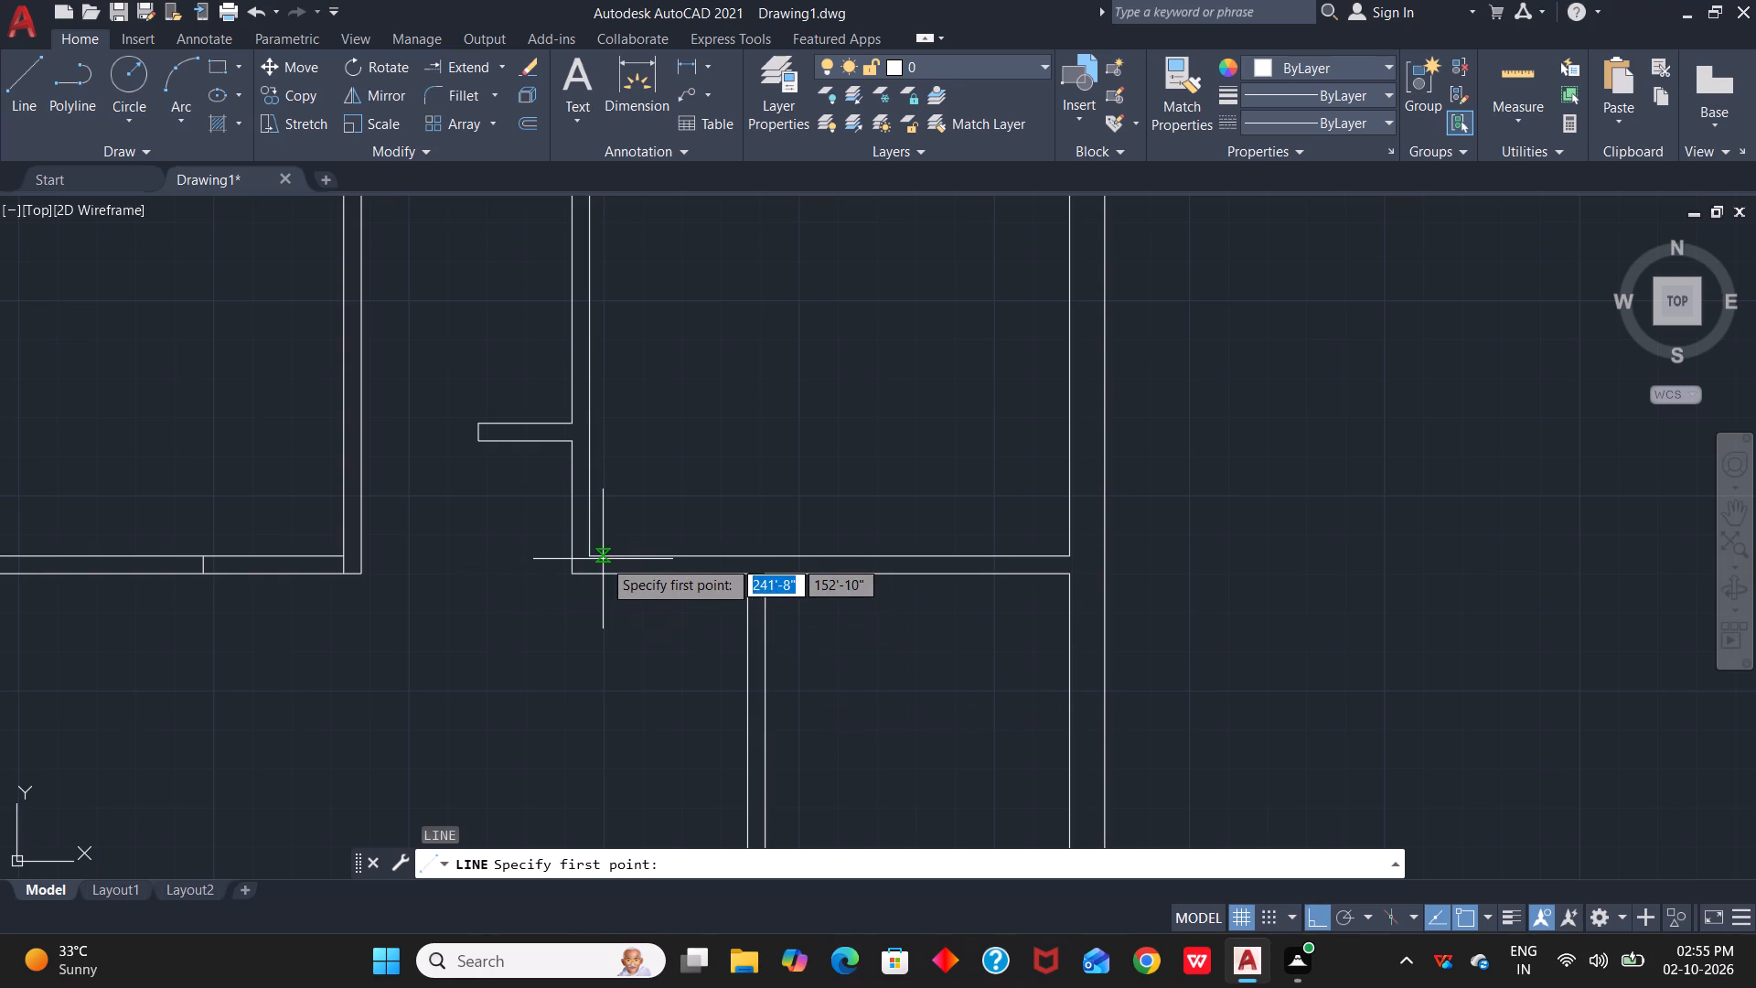
scroll(603, 559, "up", 2)
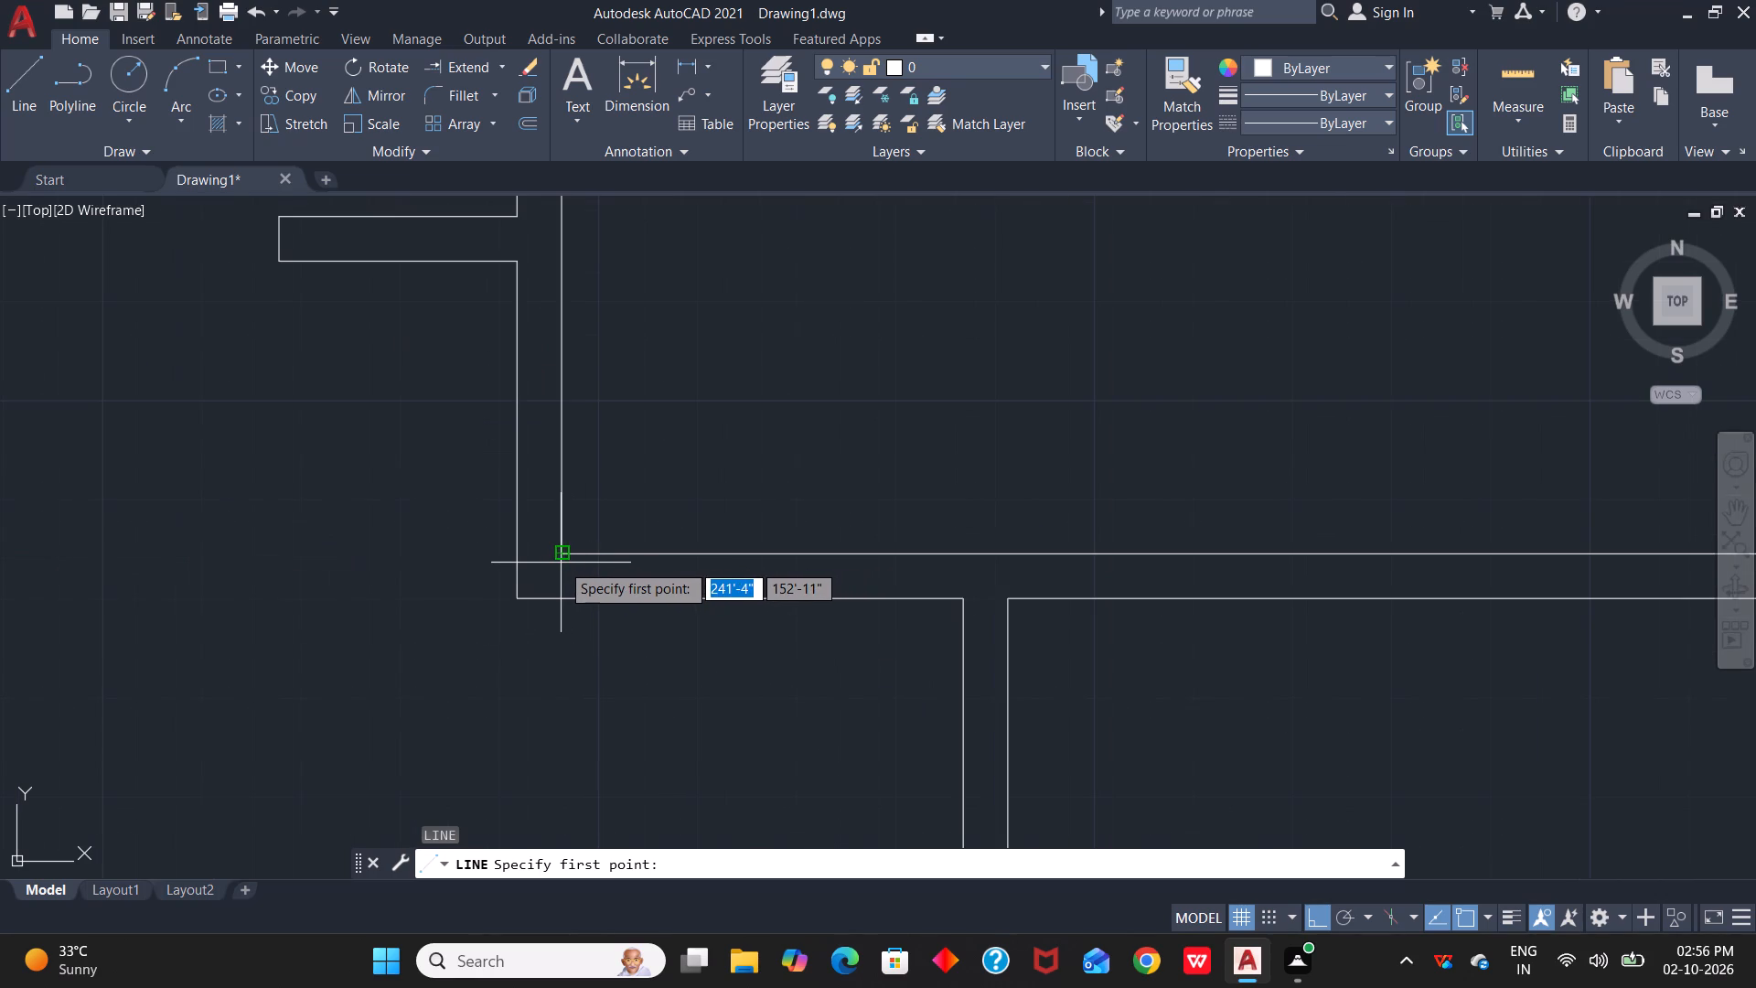
left_click(561, 563)
left_click(557, 604)
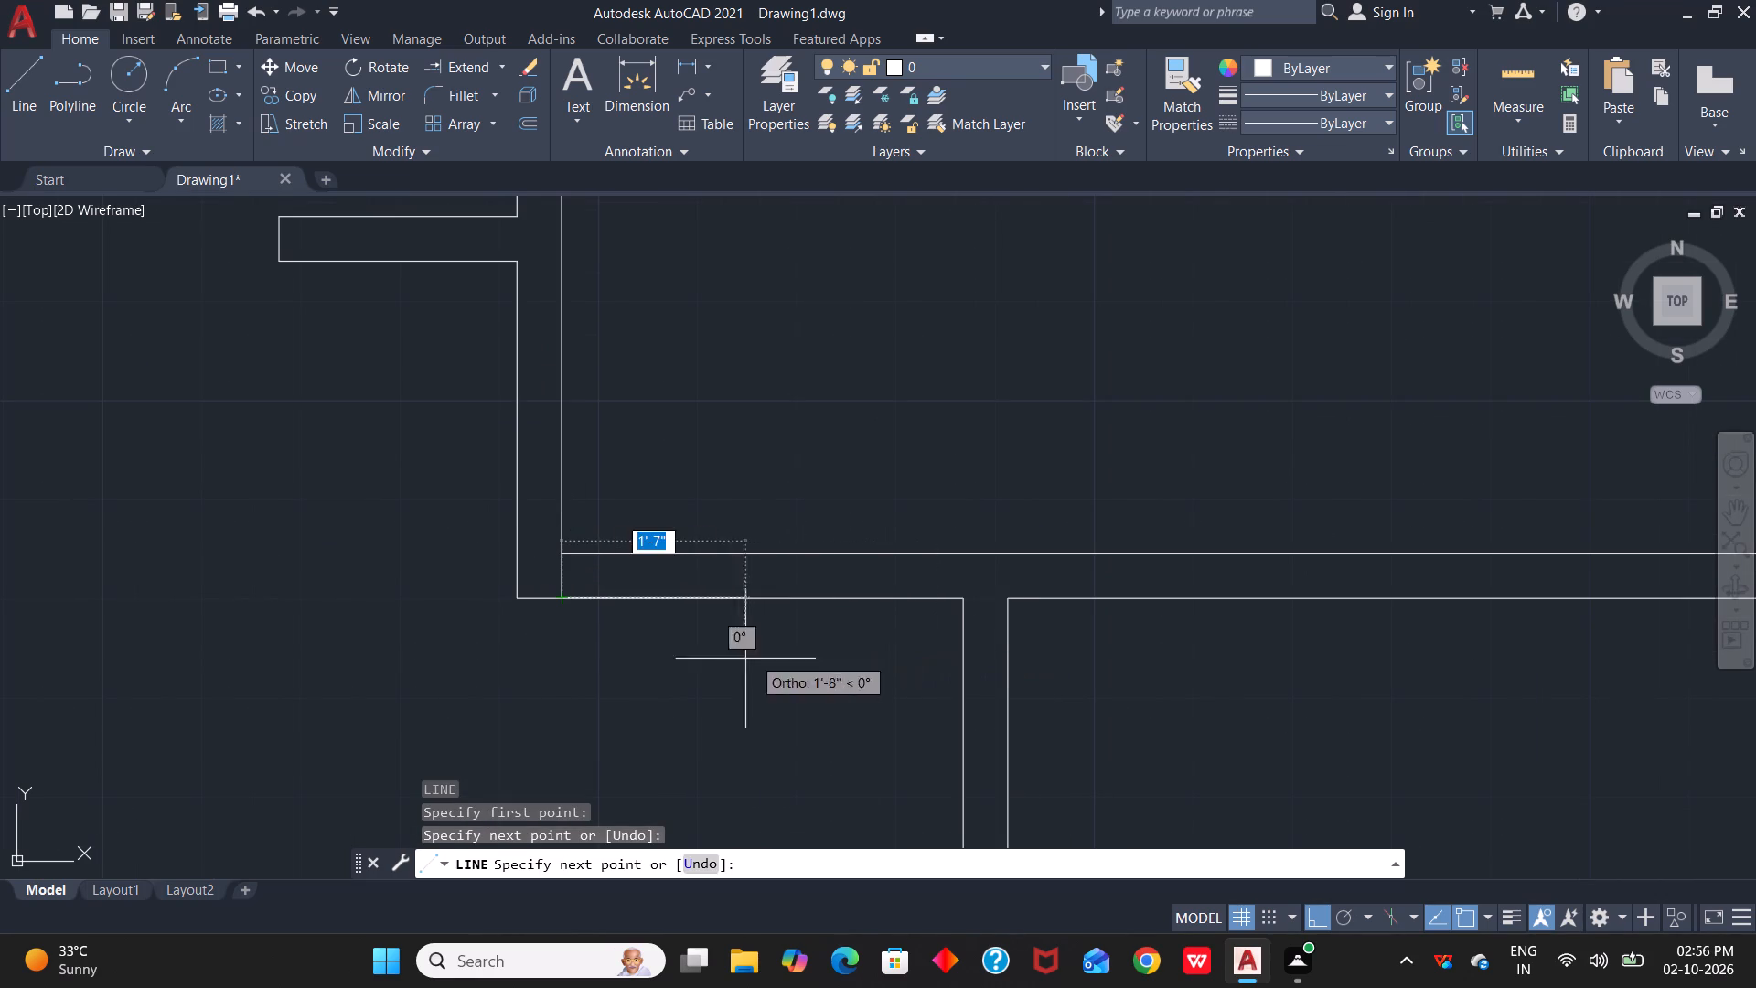
key("Escape")
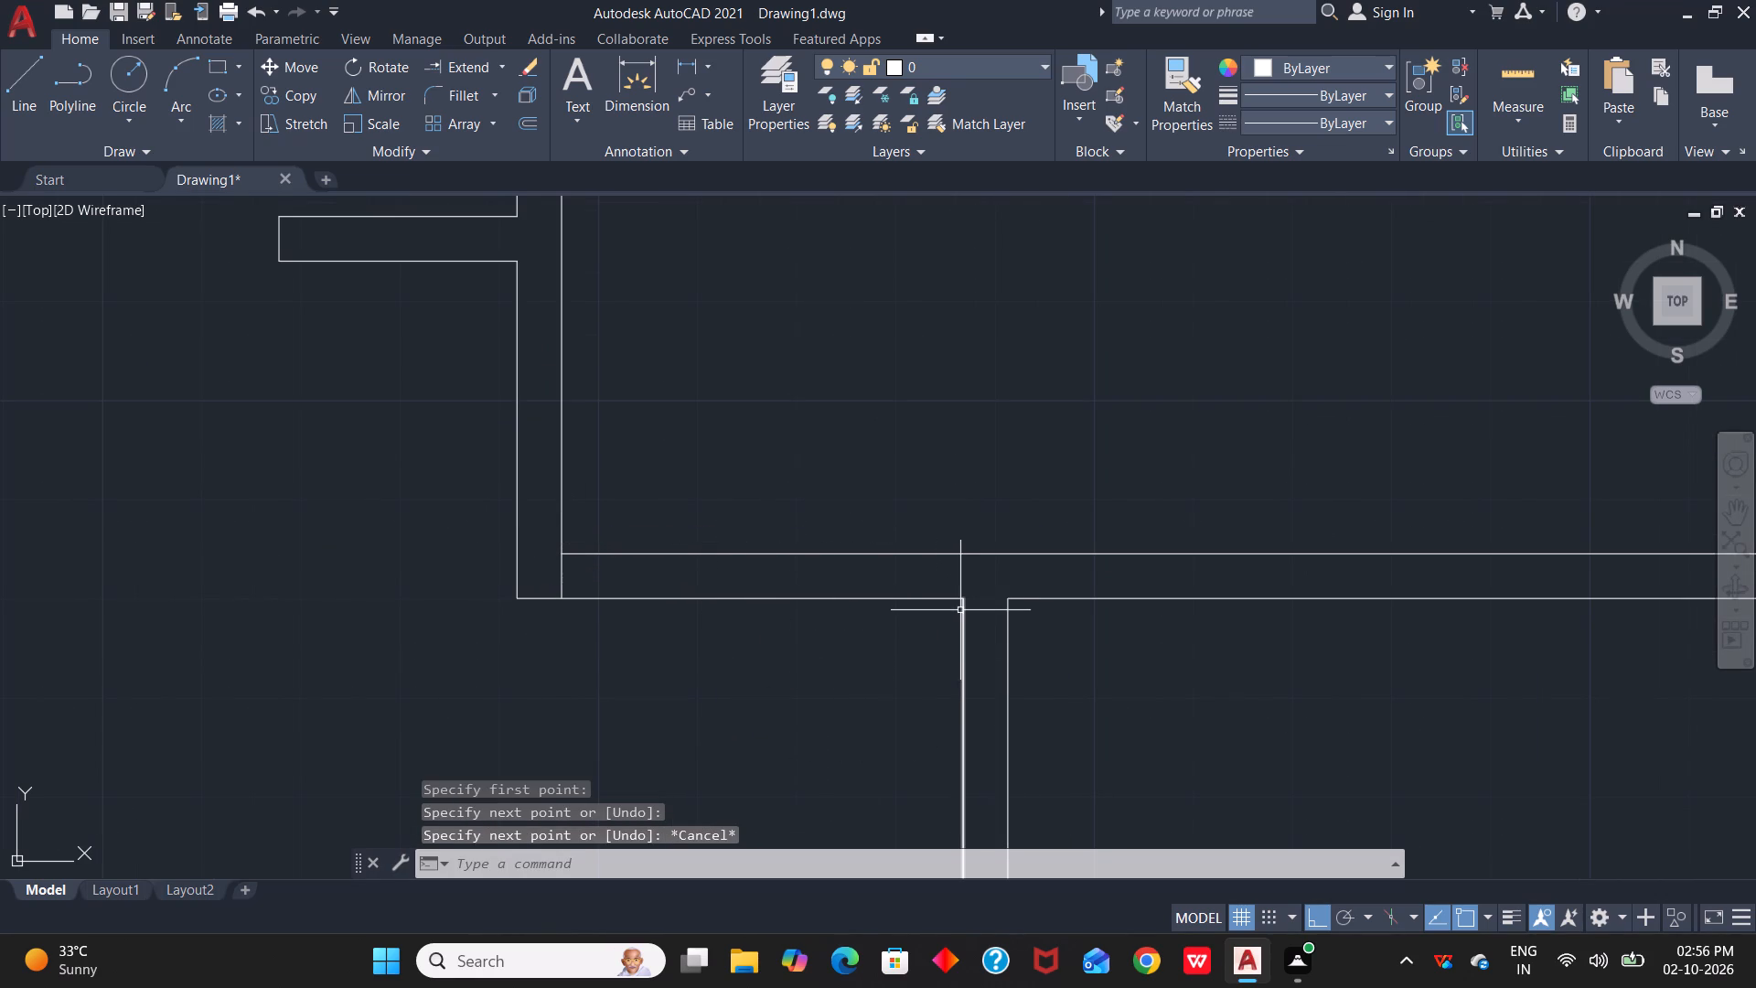
Draw a short line across the top of the vertical partition below the top east room, between its two wall lines.
key("l")
key("space")
left_click(960, 598)
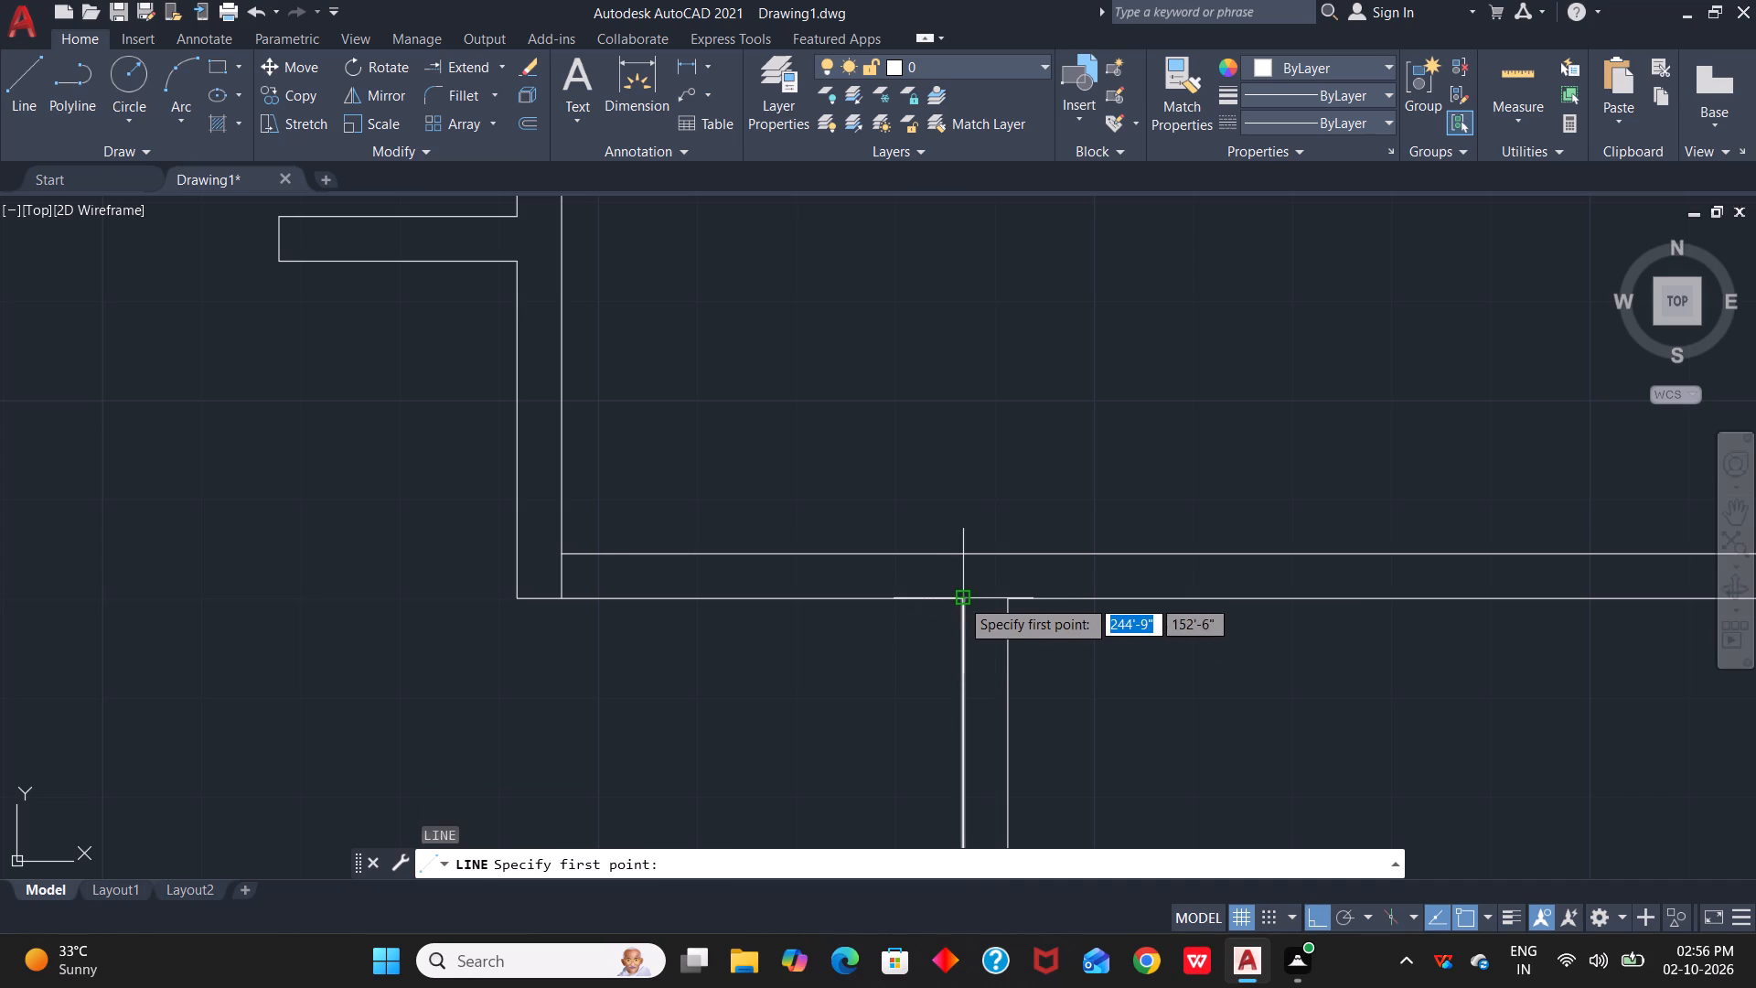
left_click(1007, 606)
key("Escape")
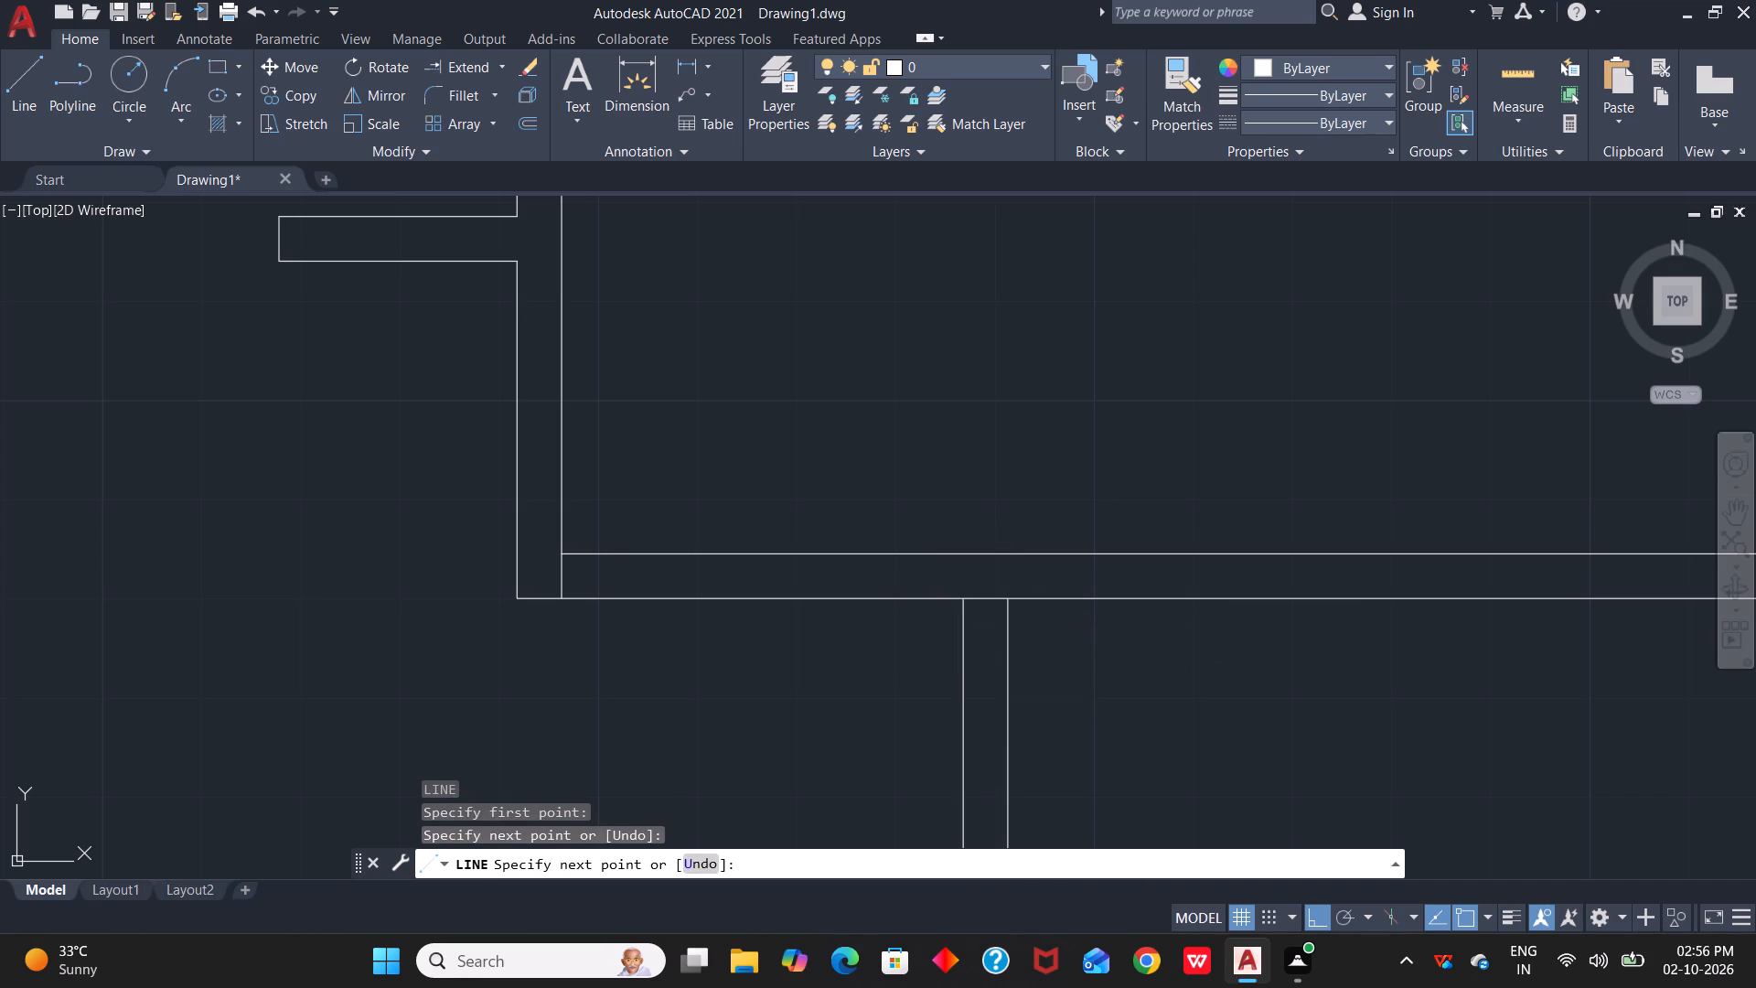
Offset the top east room's short corner line 3' east and the vertical partition's top closing line 3' south.
key("o")
key("space")
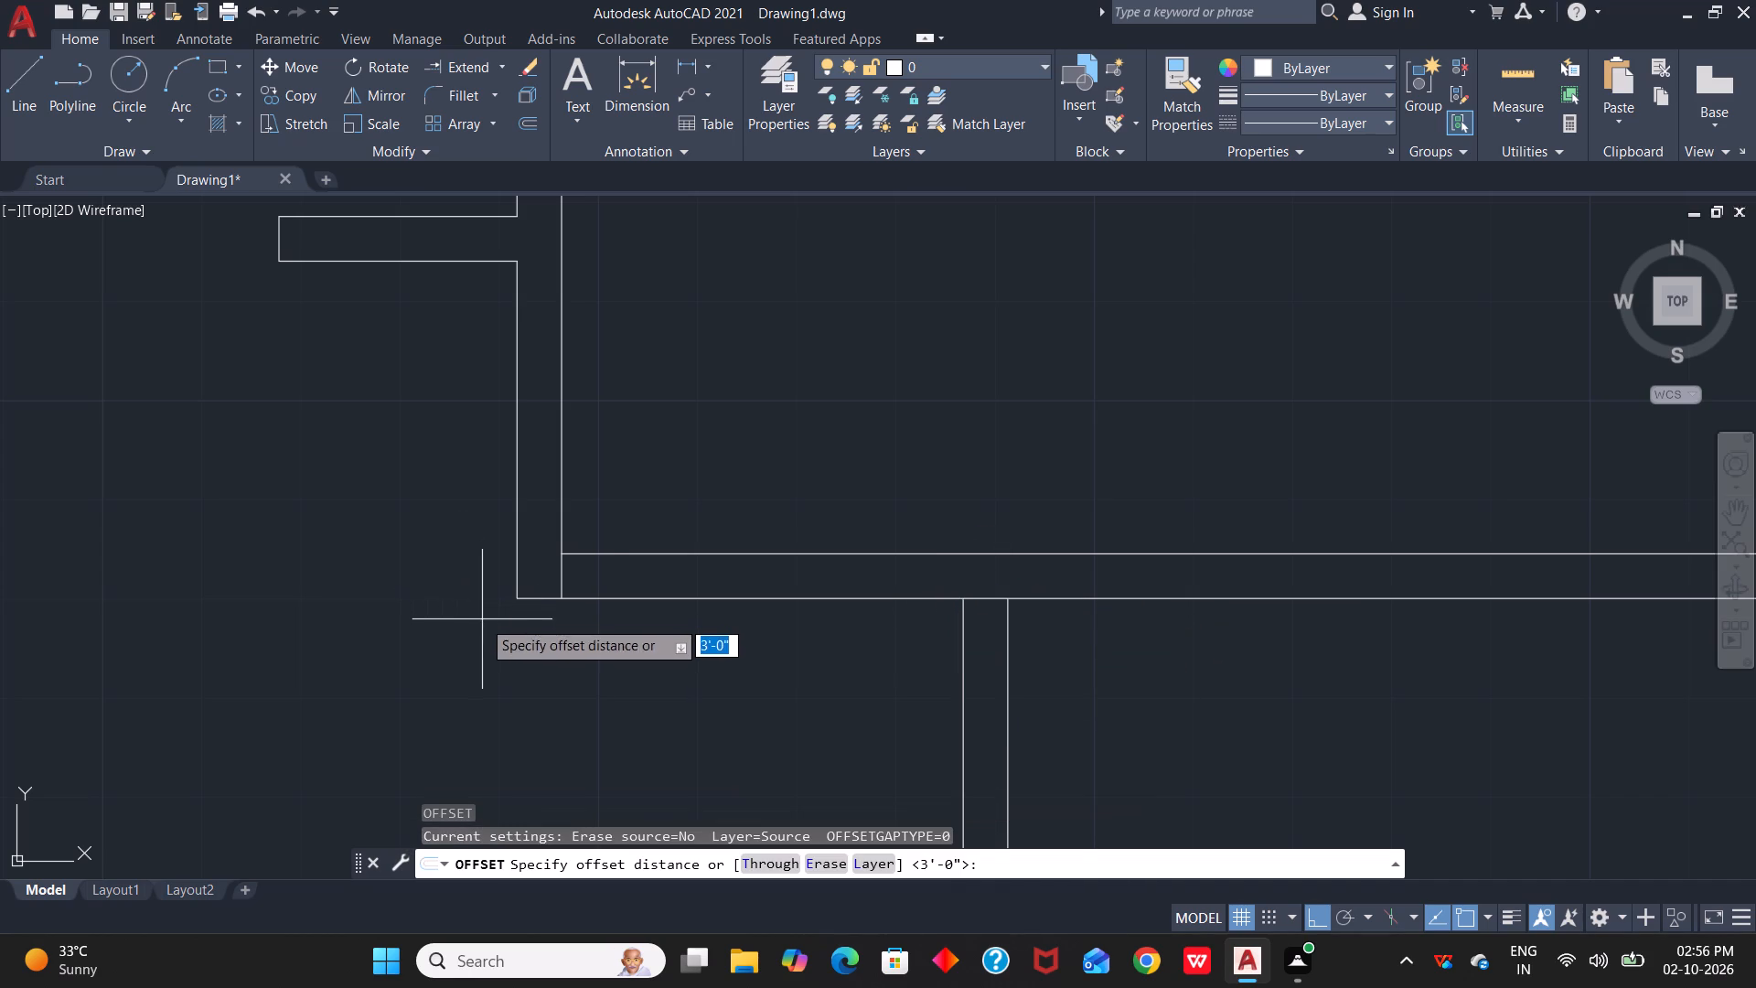
key("space")
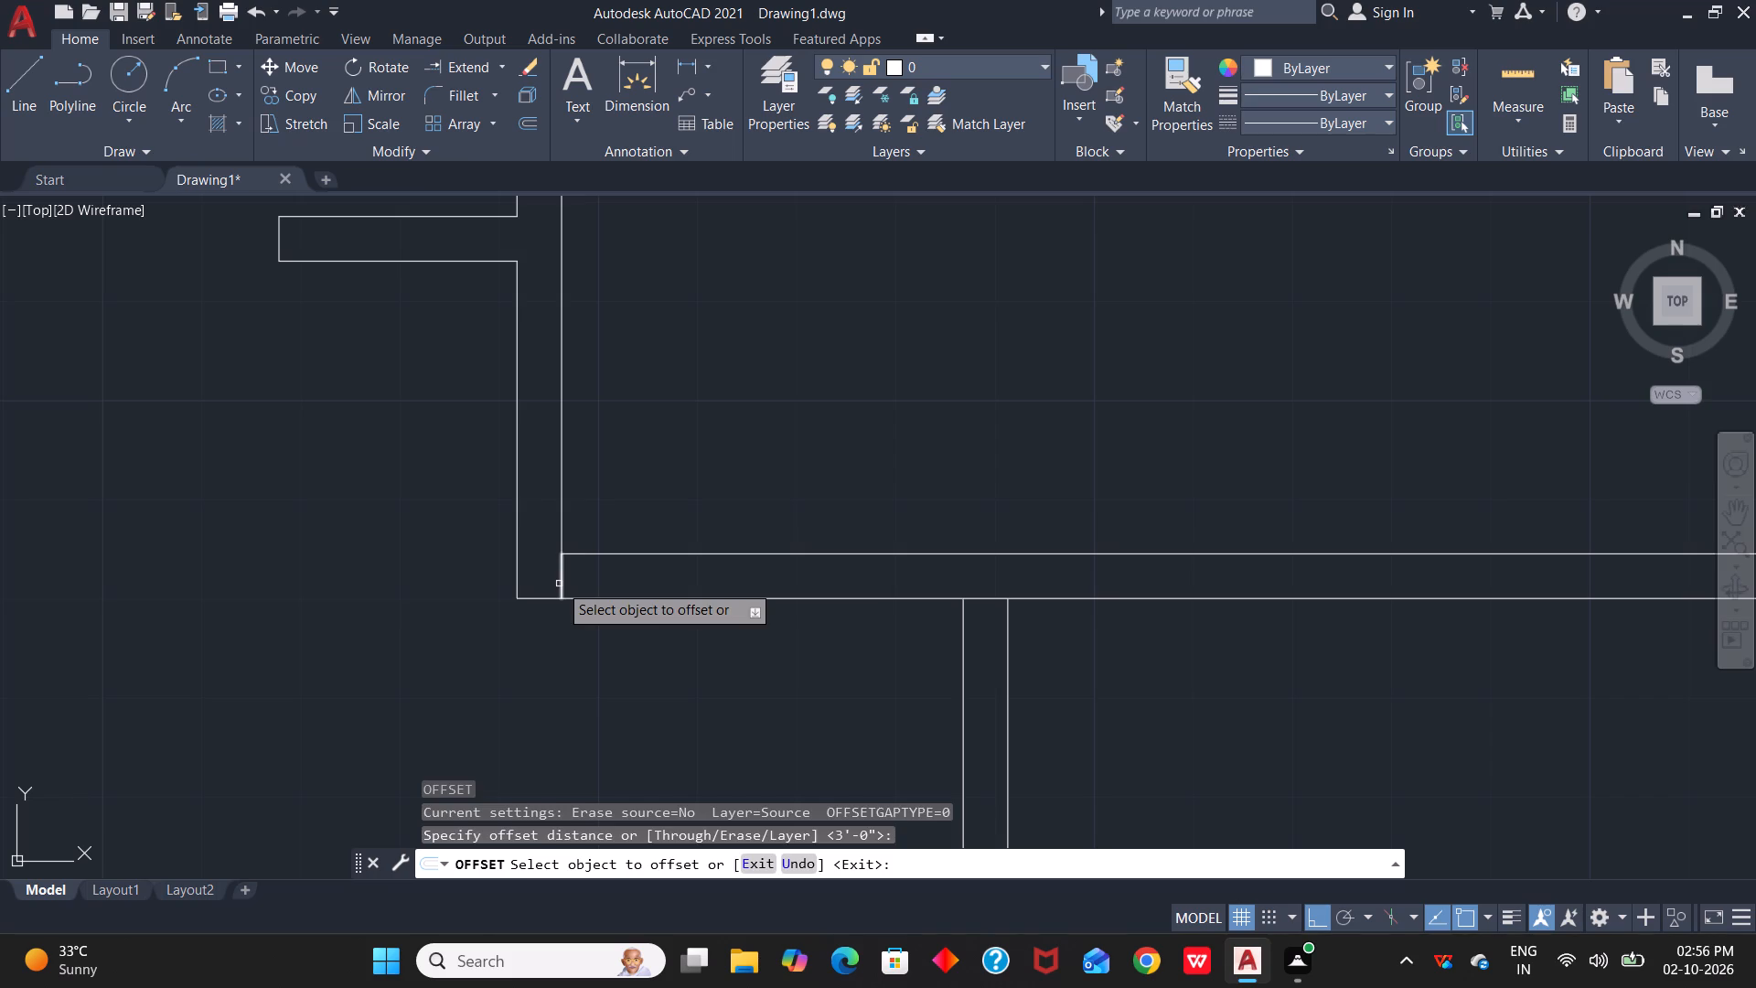
left_click(559, 584)
left_click(644, 585)
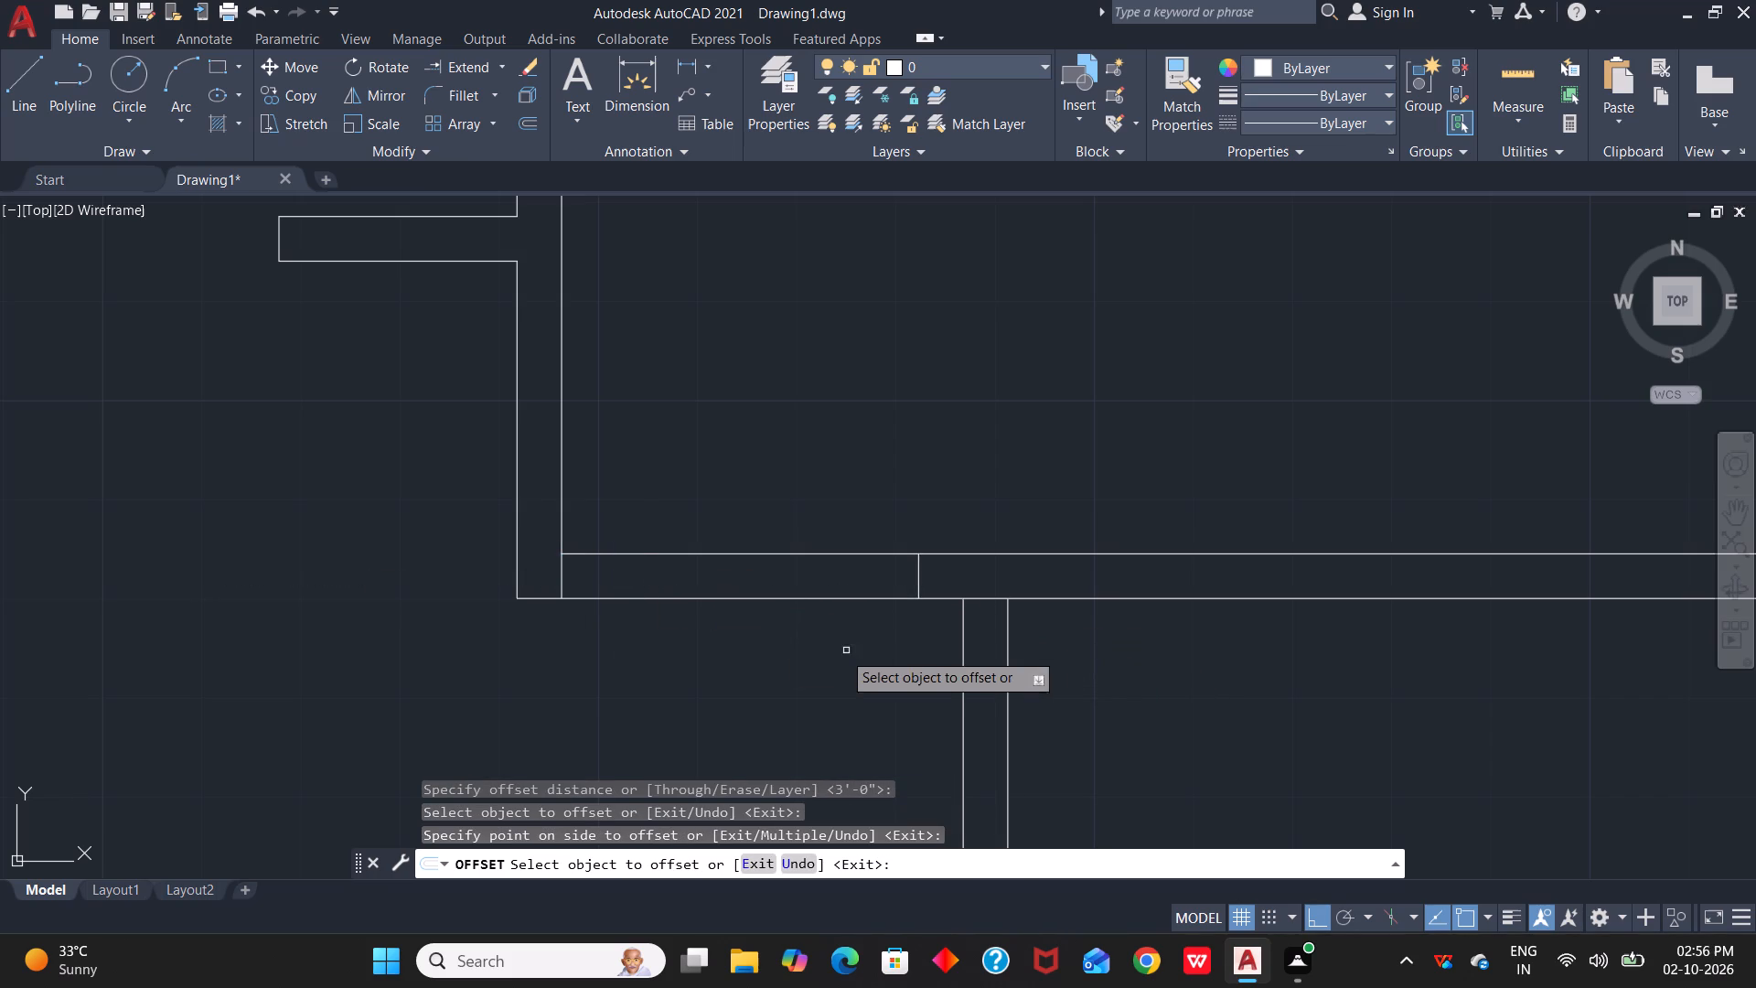
left_click(989, 597)
left_click(984, 709)
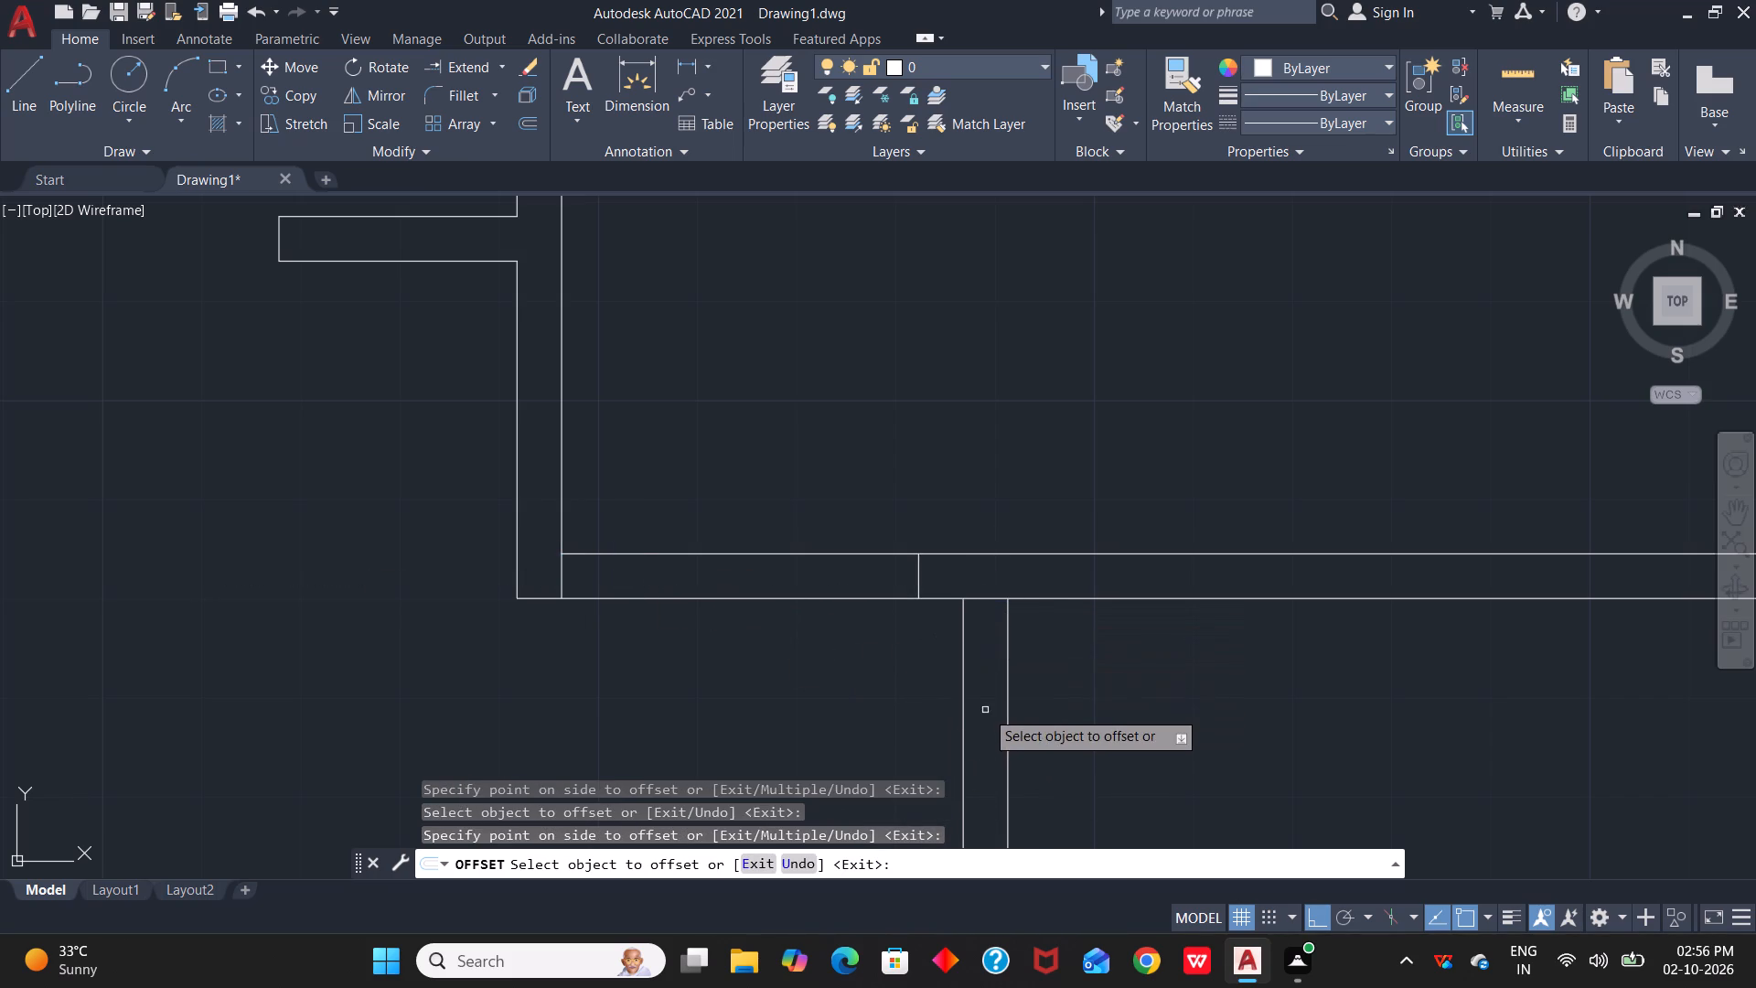
scroll(1003, 718, "down", 3)
middle_click_drag(1061, 753, 1119, 693)
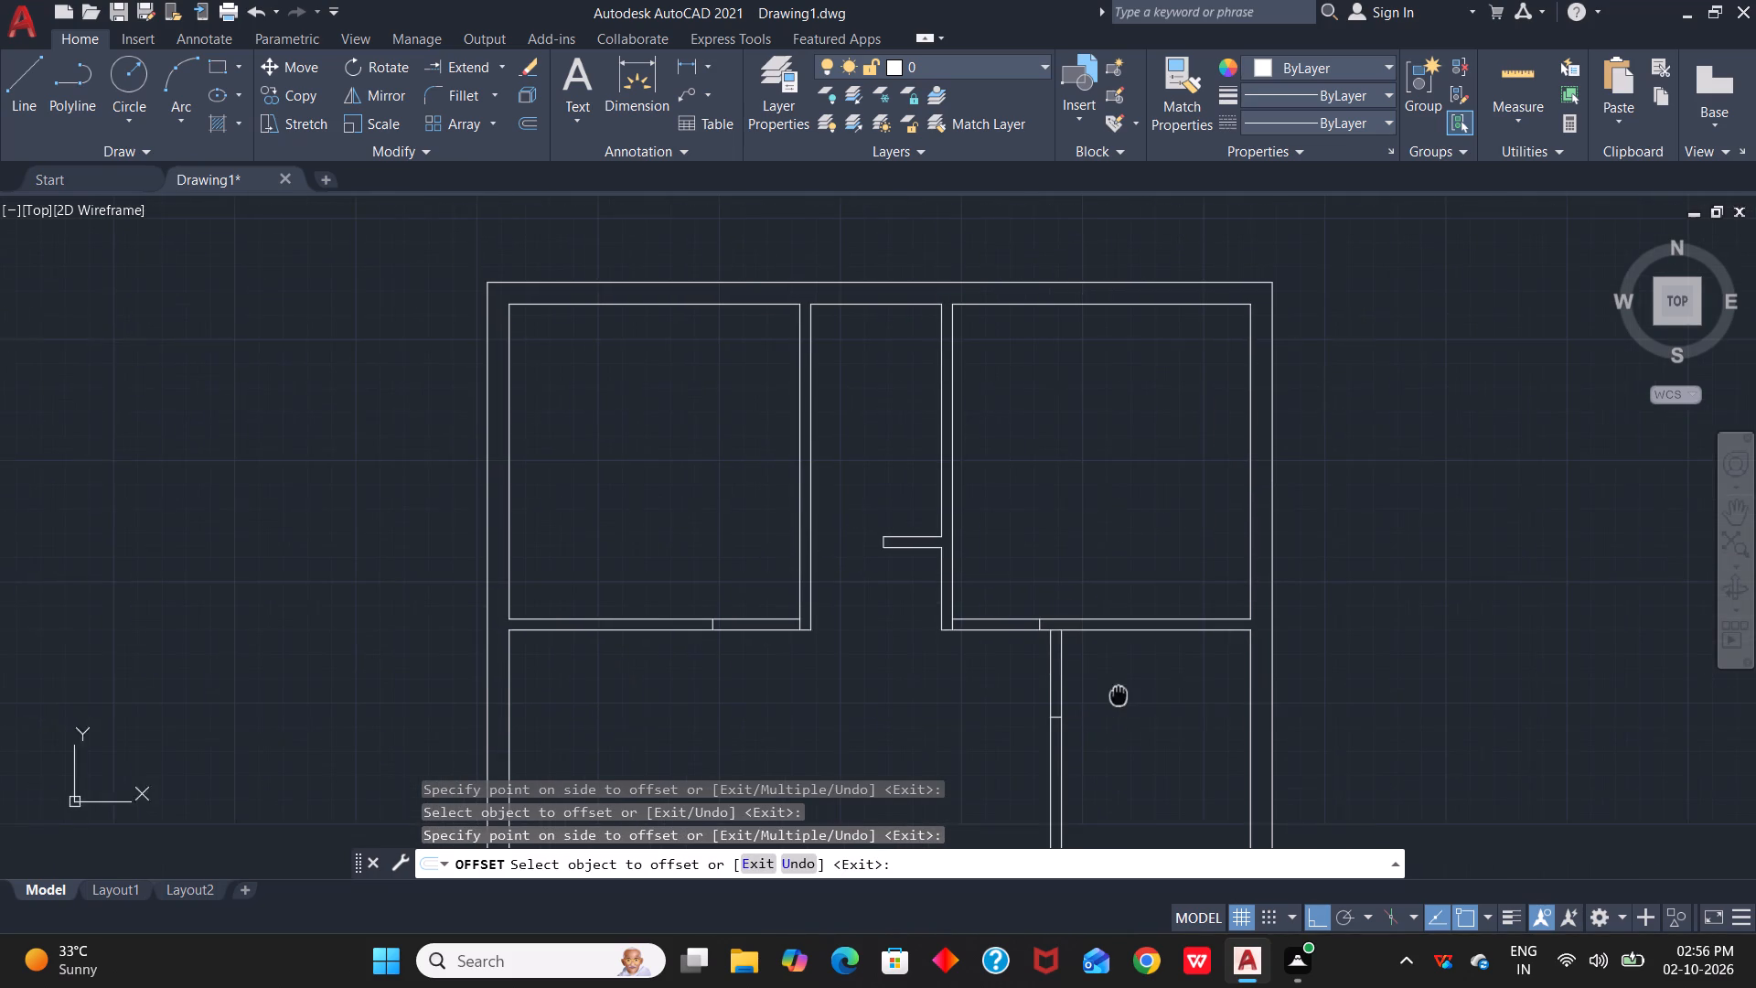
middle_click_drag(1119, 693, 1119, 693)
key("Escape")
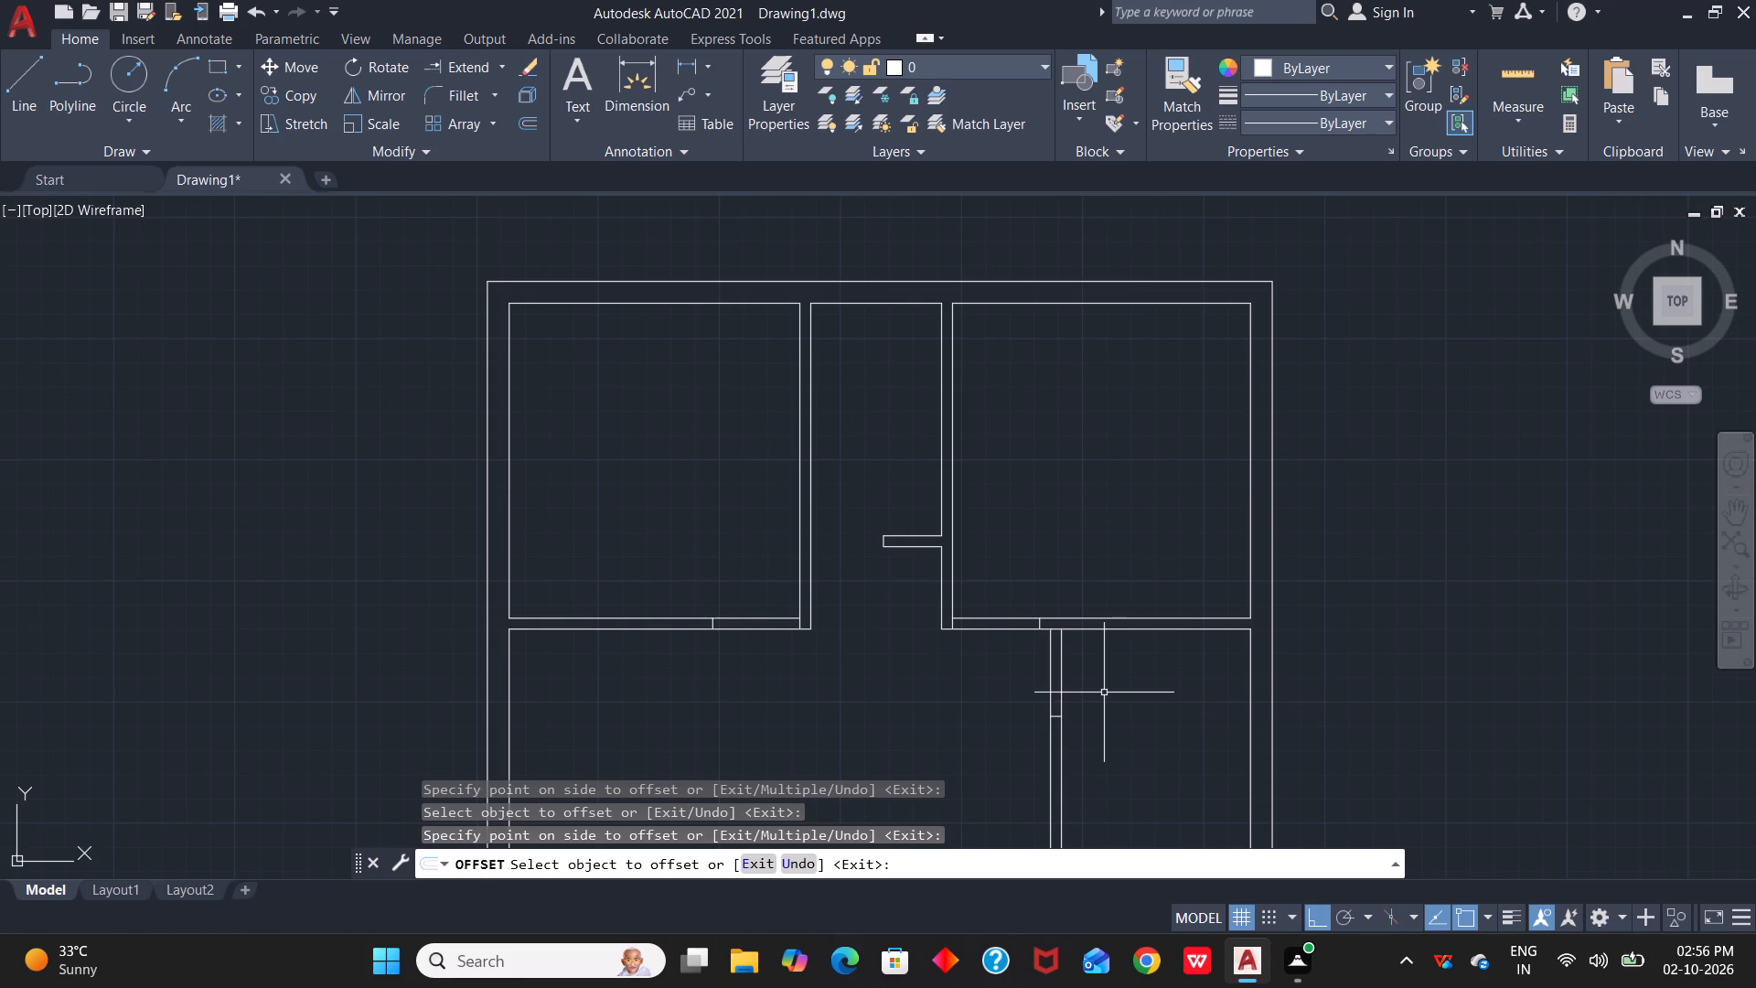
key("Escape")
Trim the wall lines within the three marked 3' openings: the vertical partition and the south walls of the top east and west rooms.
type("tr")
key("space")
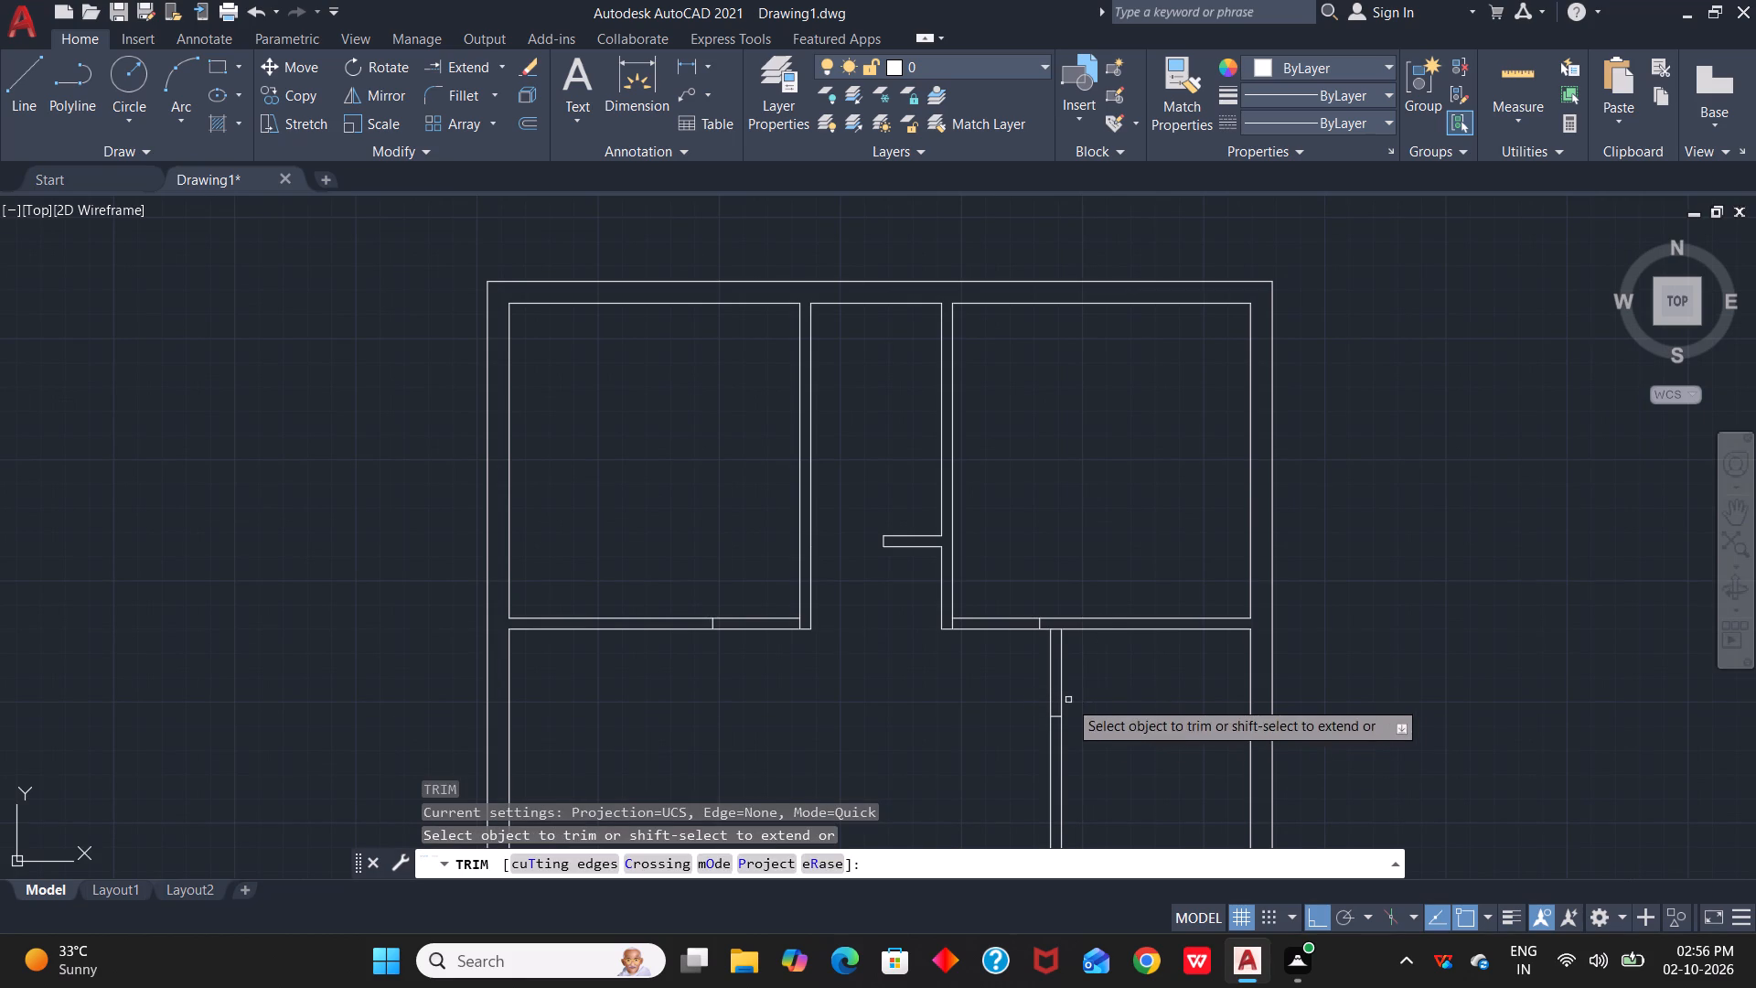
left_click_drag(1088, 682, 1013, 680)
left_click_drag(1011, 587, 1011, 666)
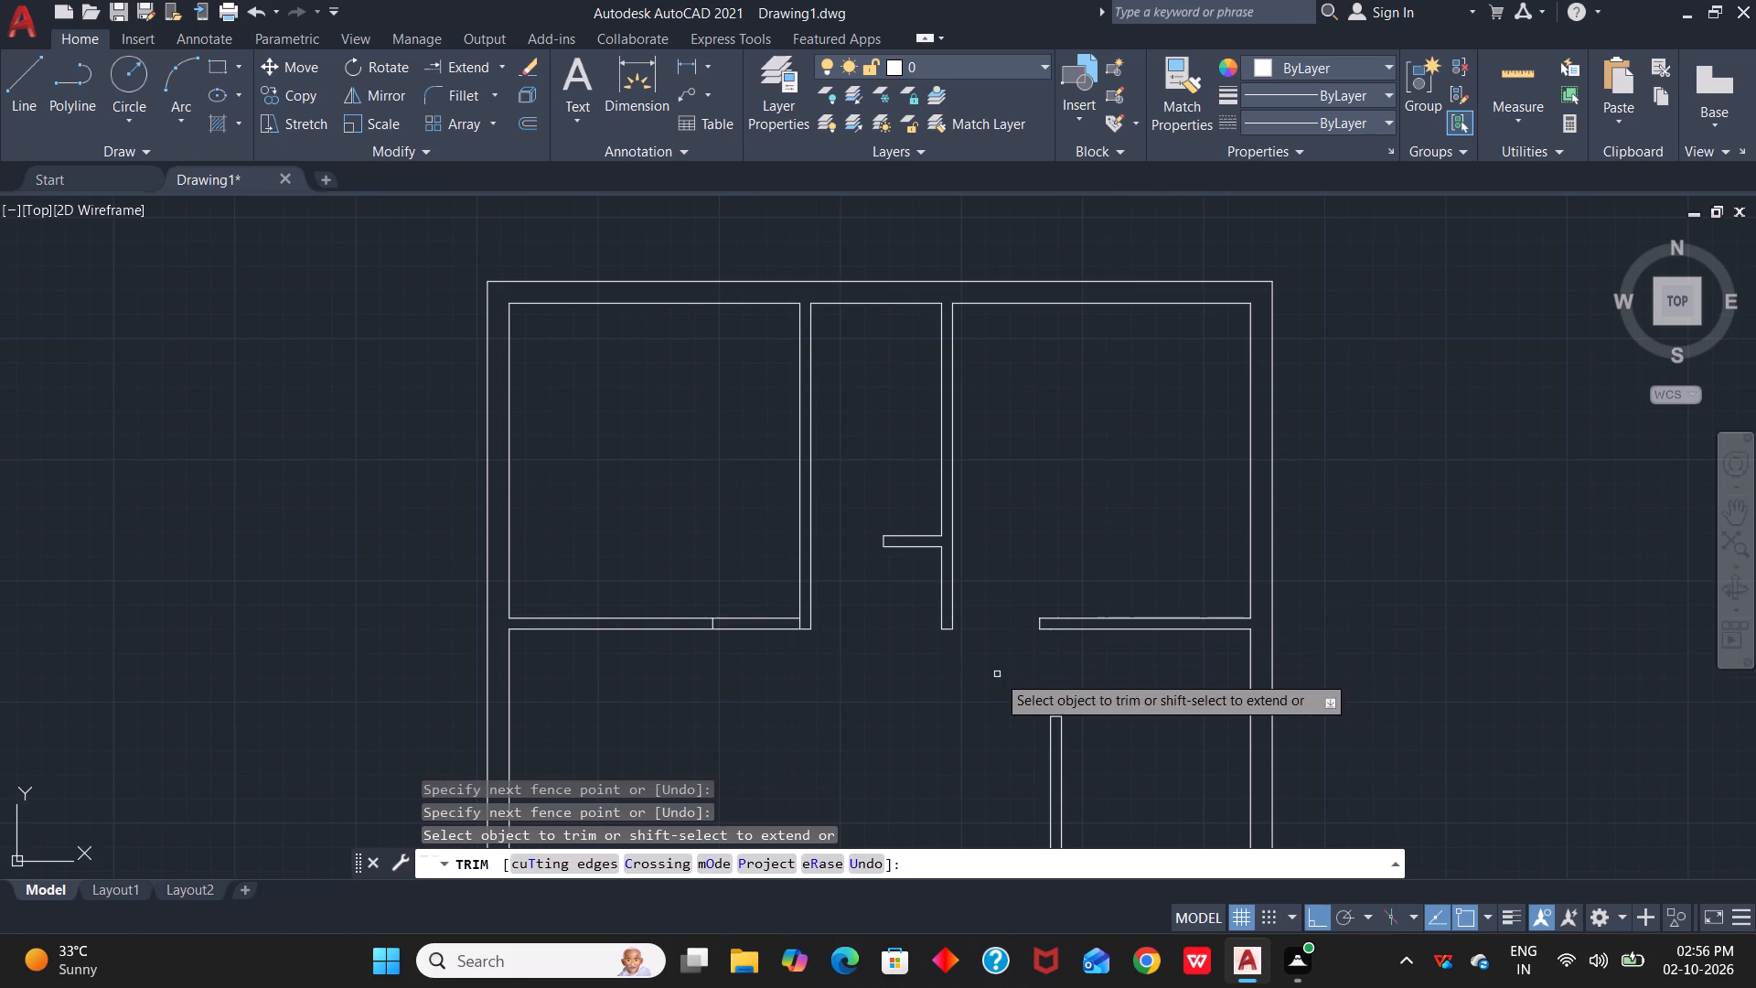
left_click_drag(771, 596, 775, 682)
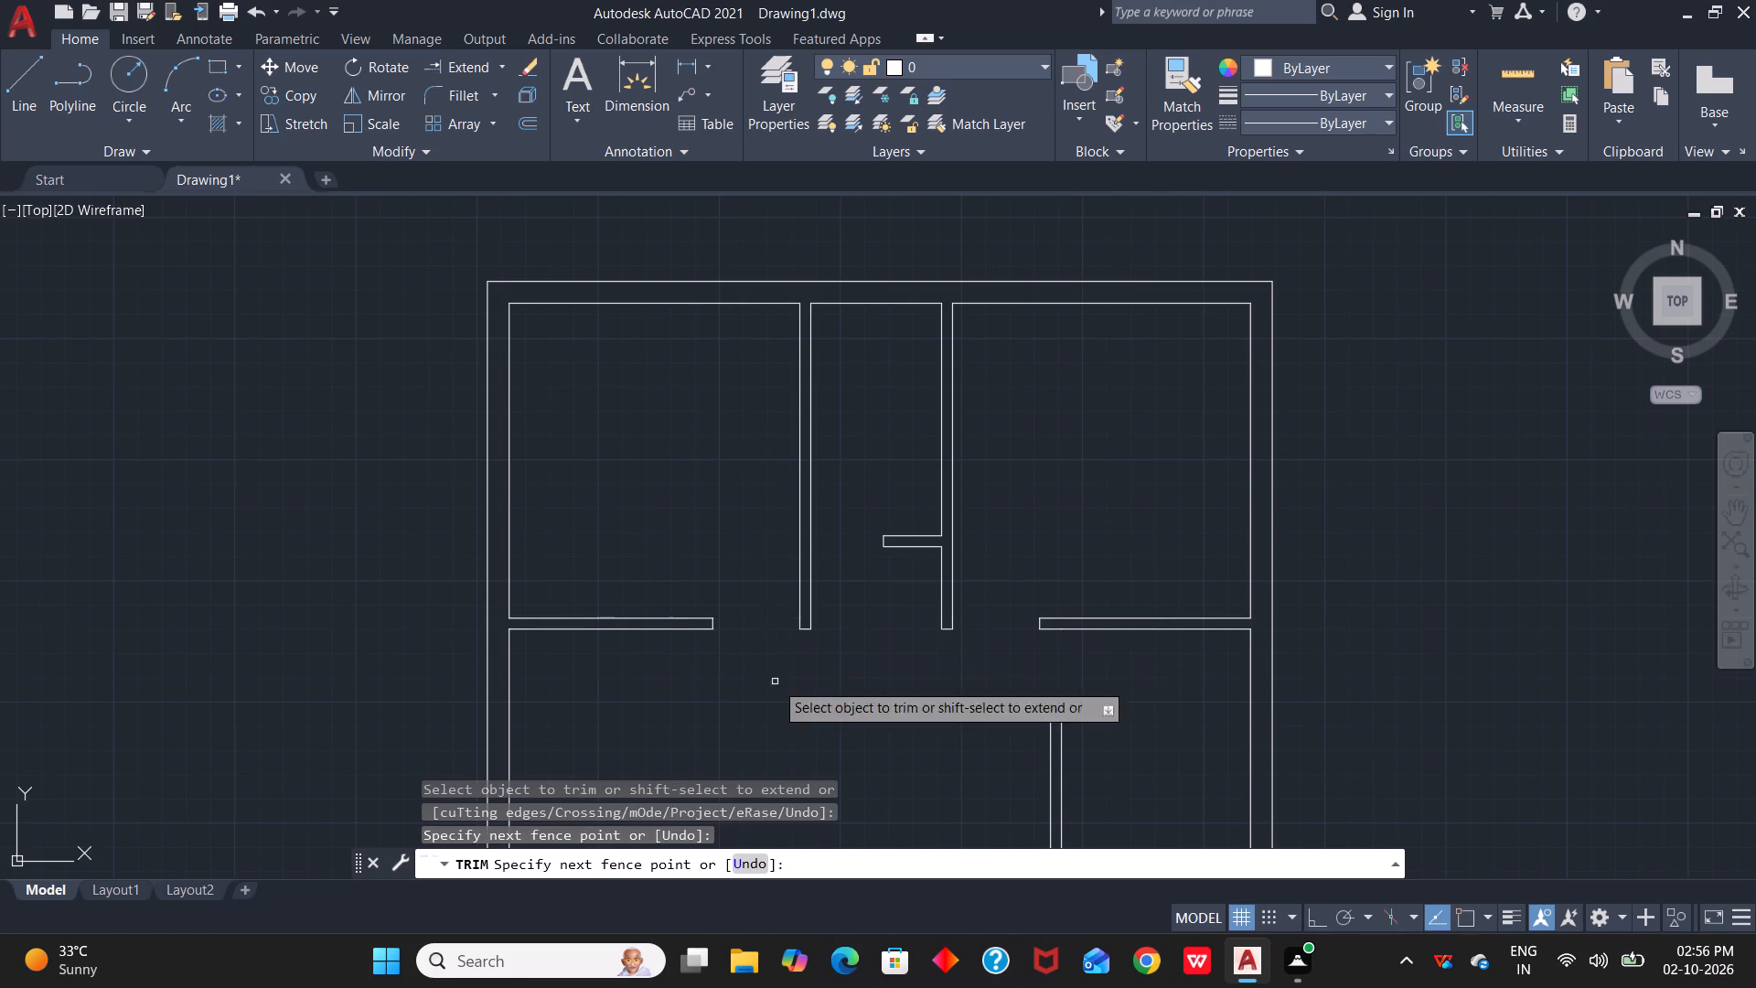
scroll(821, 683, "down", 2)
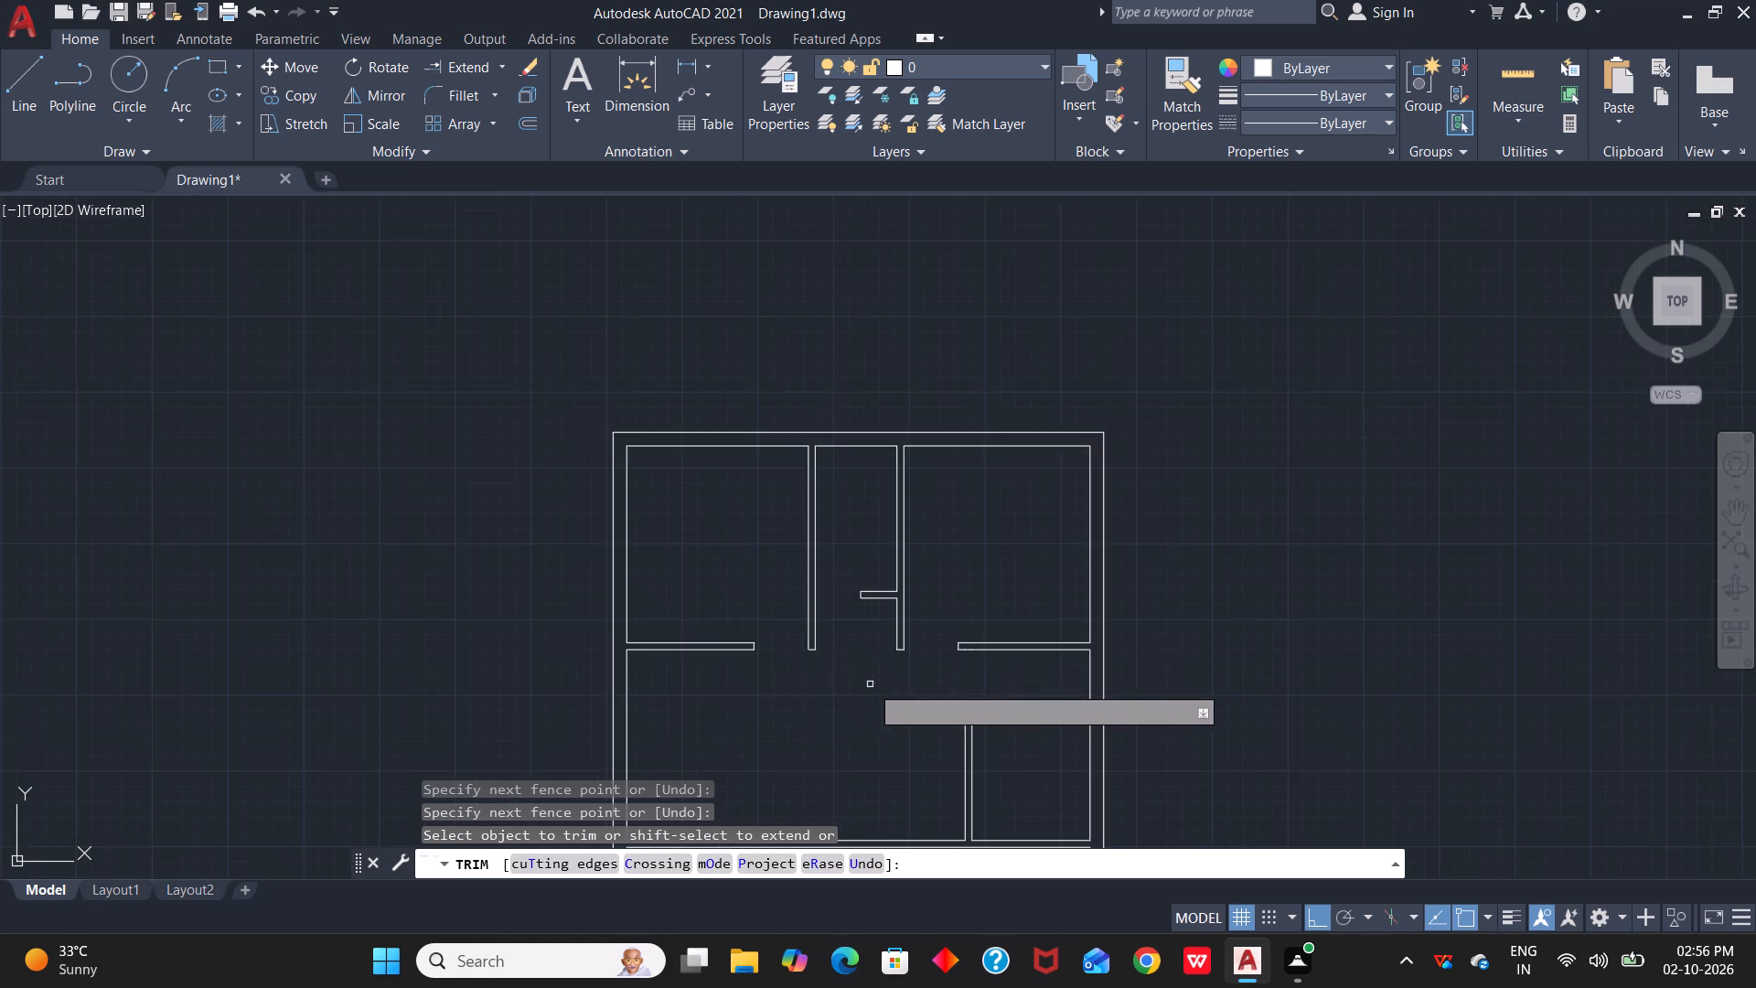
middle_click_drag(880, 688, 987, 504)
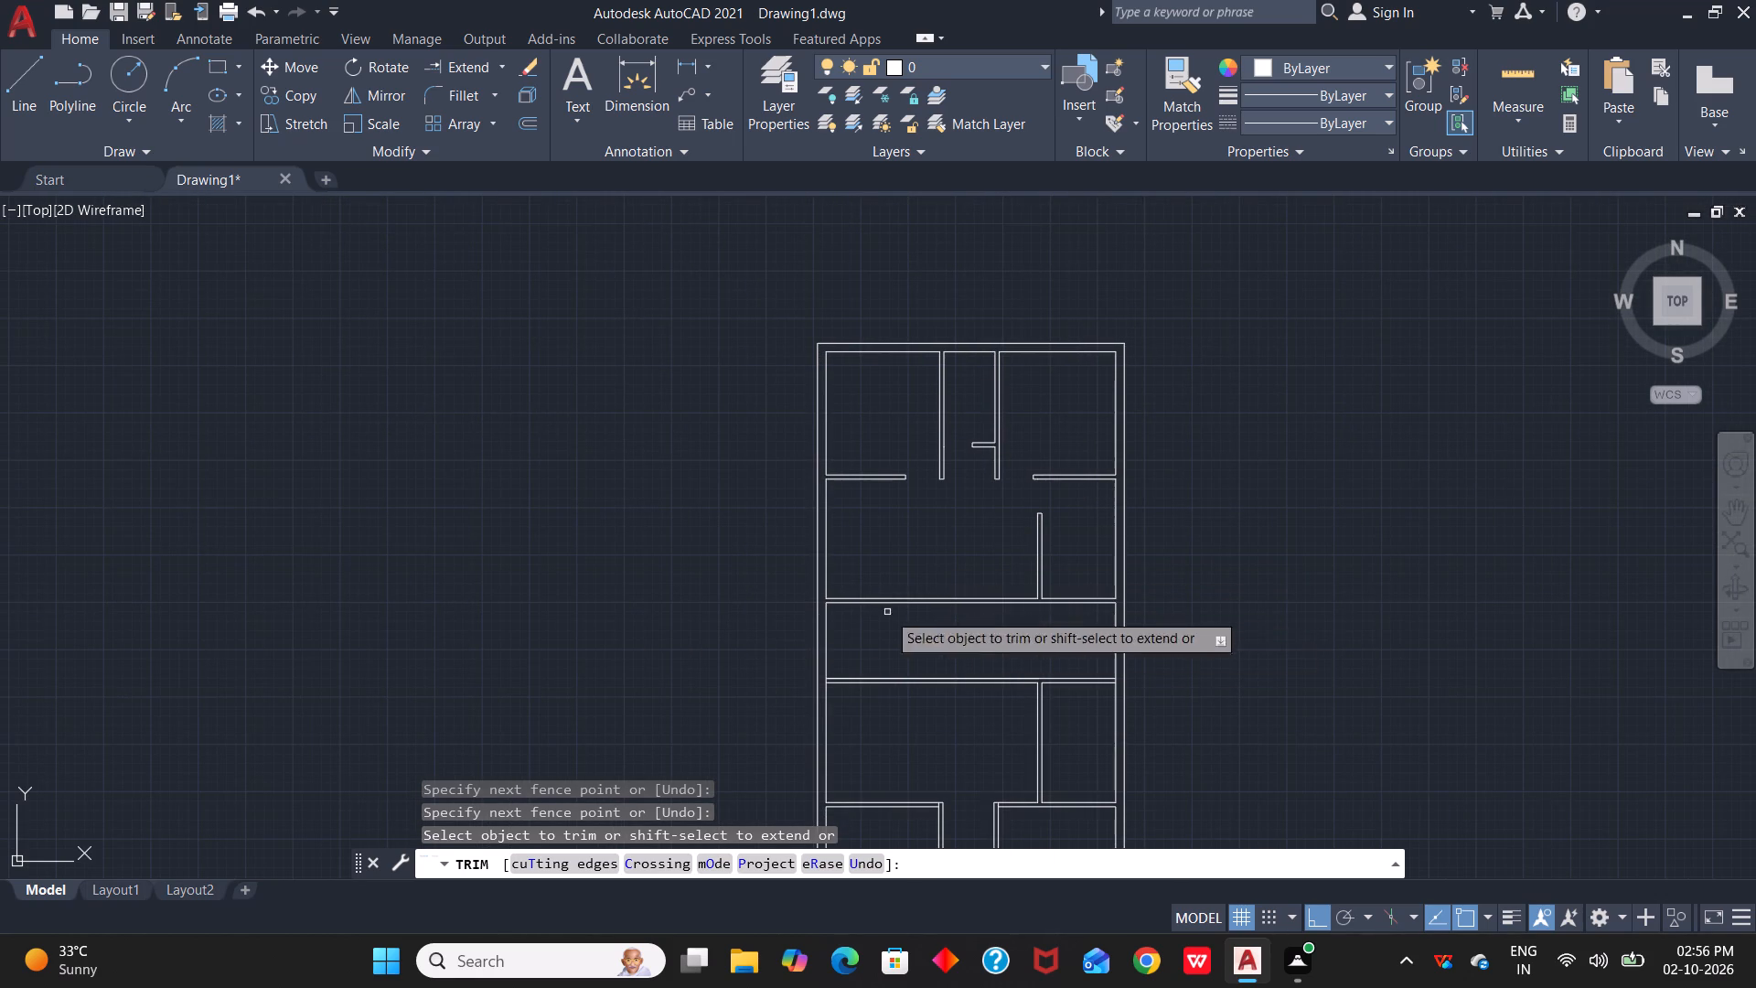
key("Escape")
key("Escape")
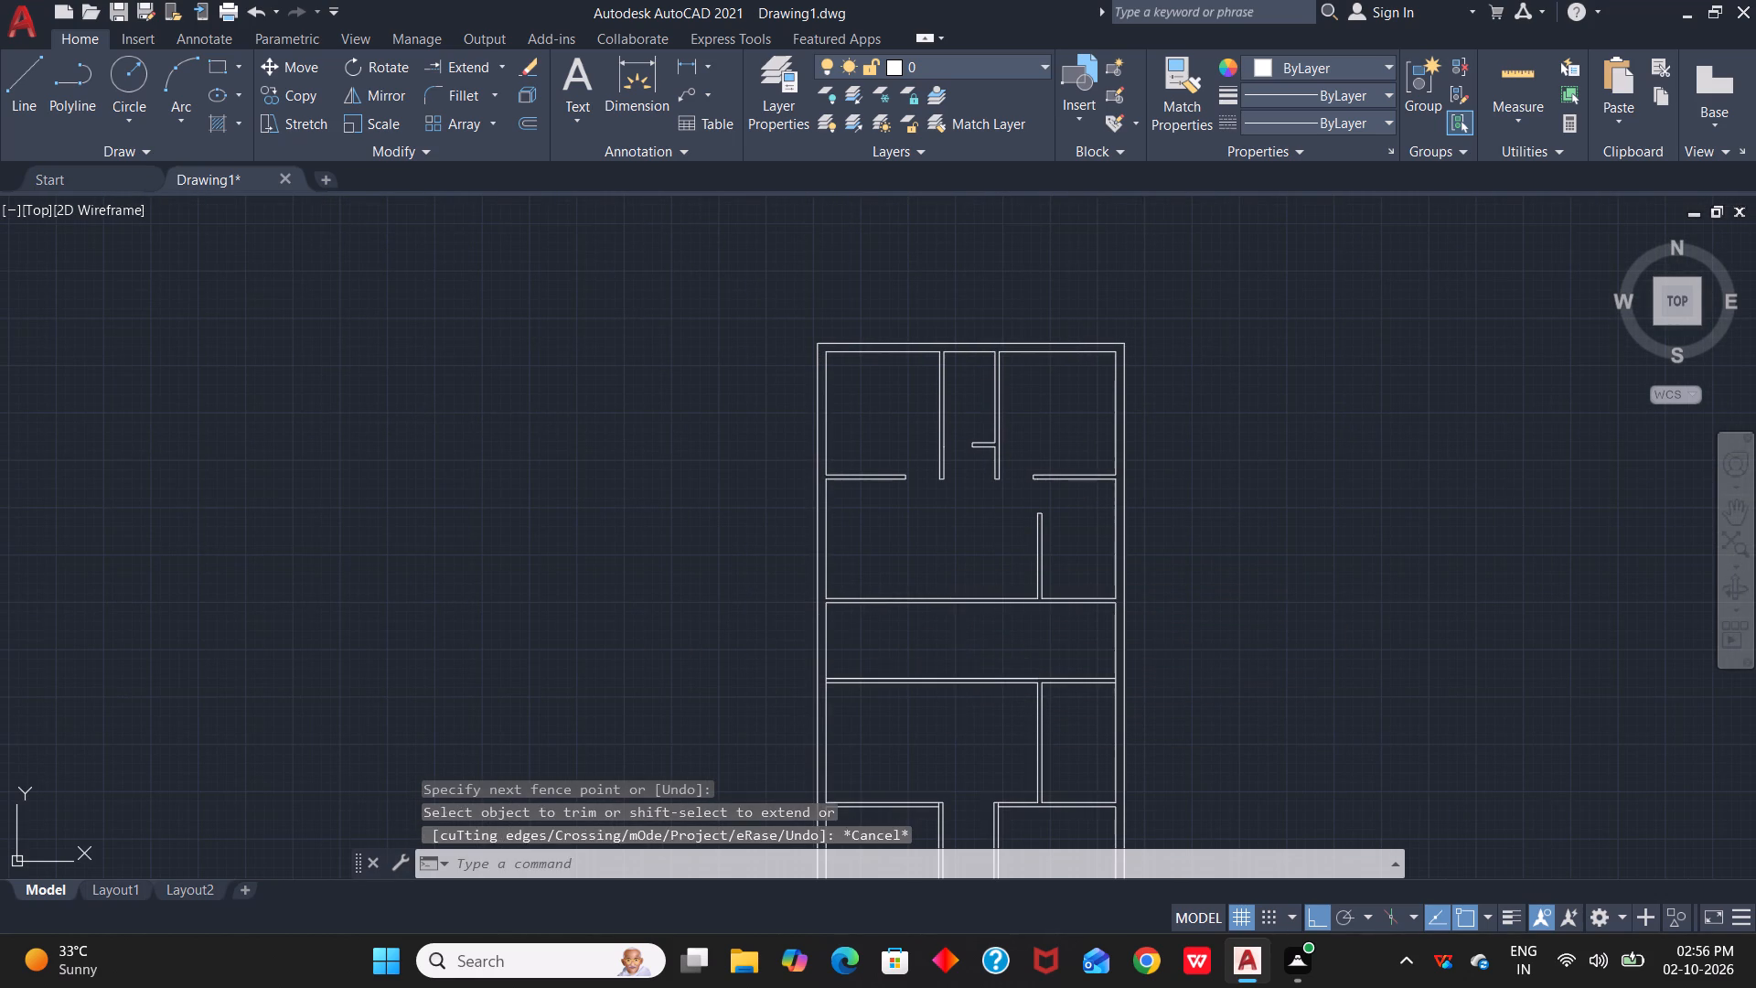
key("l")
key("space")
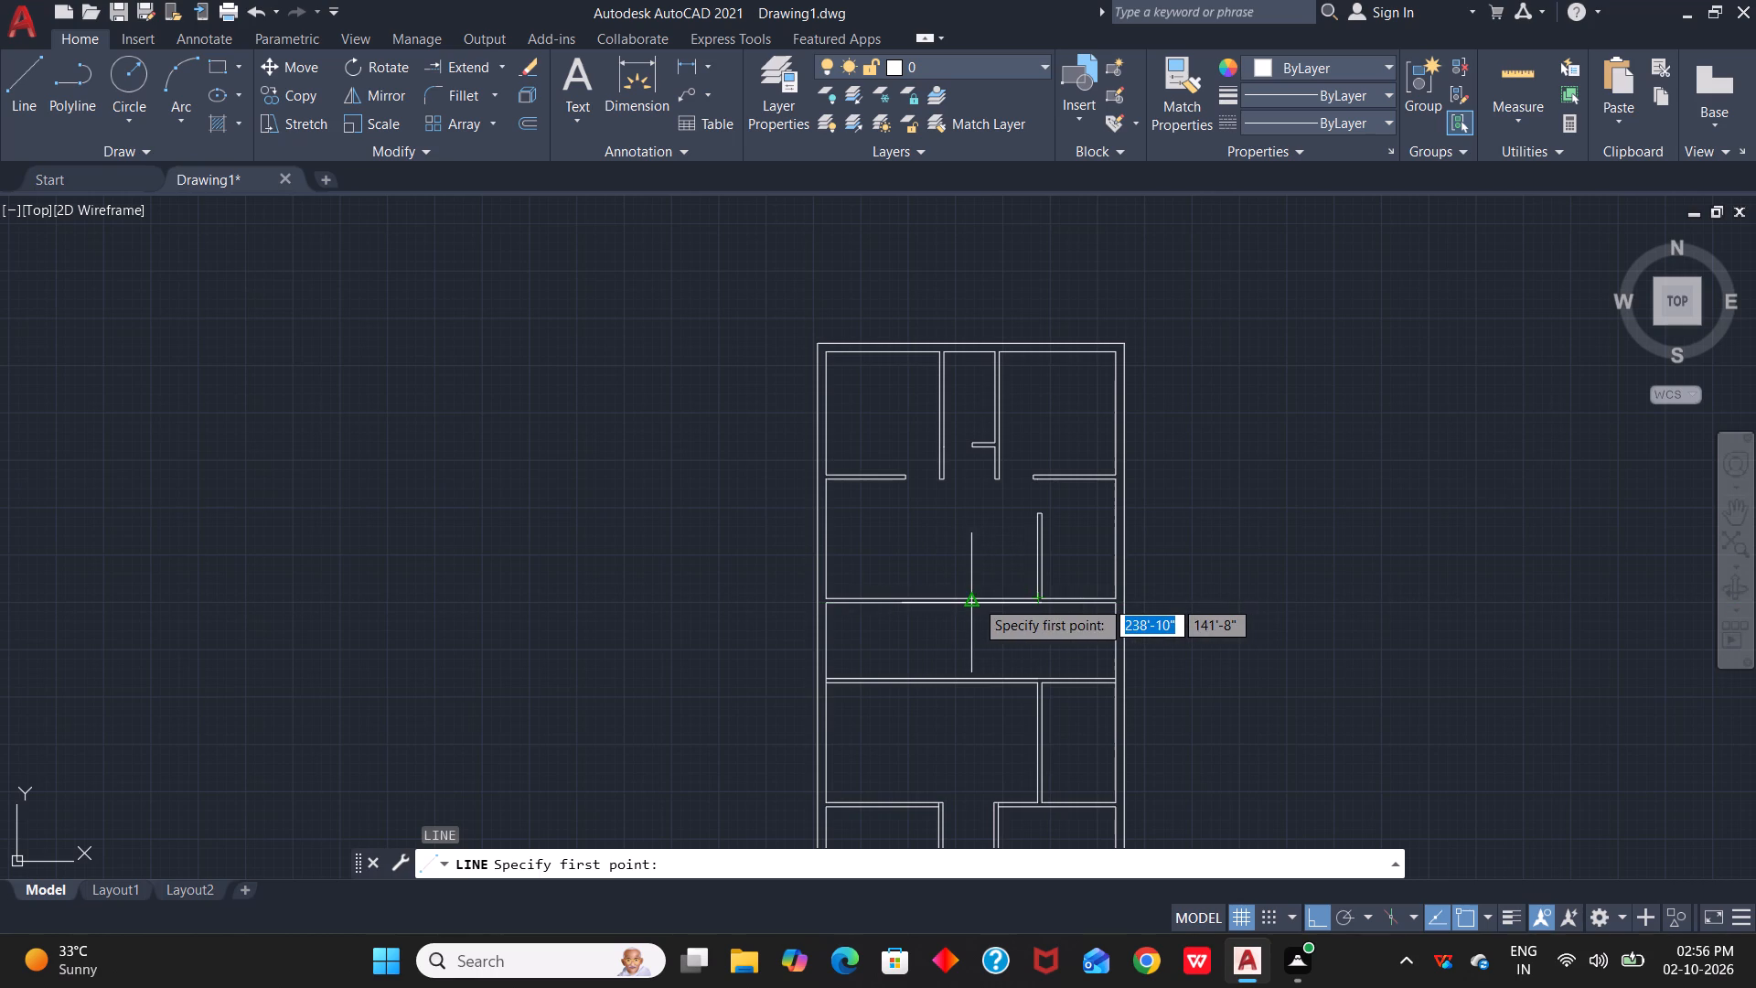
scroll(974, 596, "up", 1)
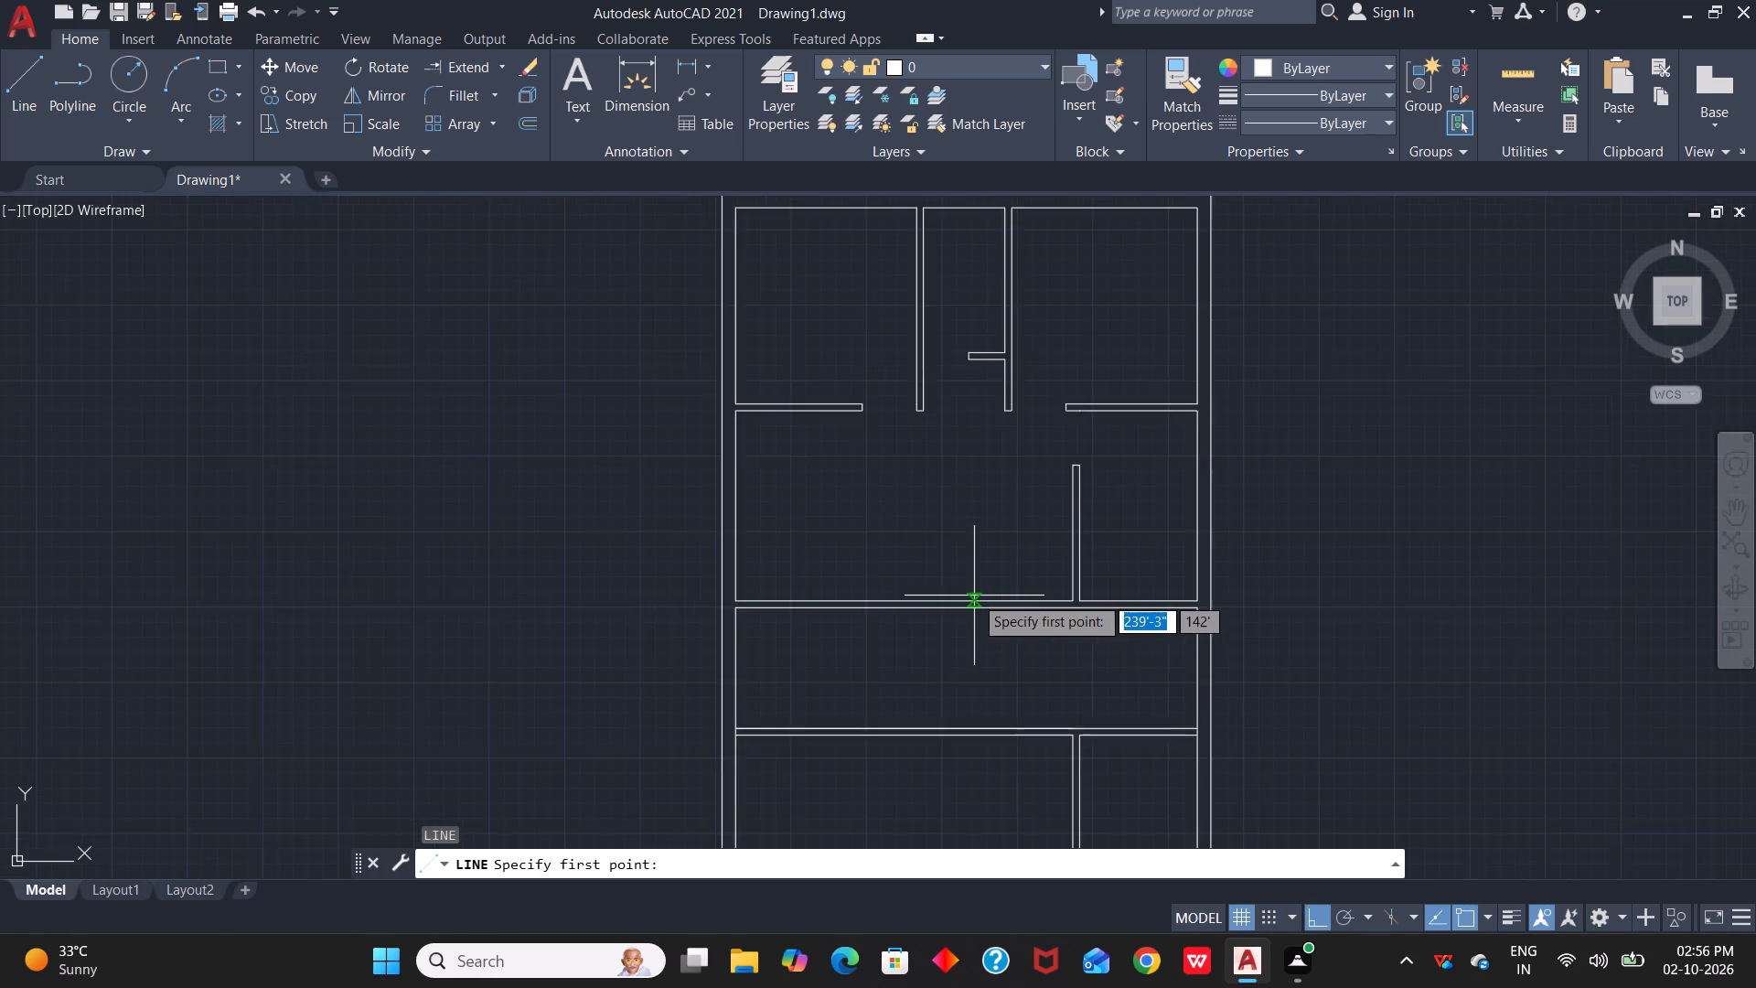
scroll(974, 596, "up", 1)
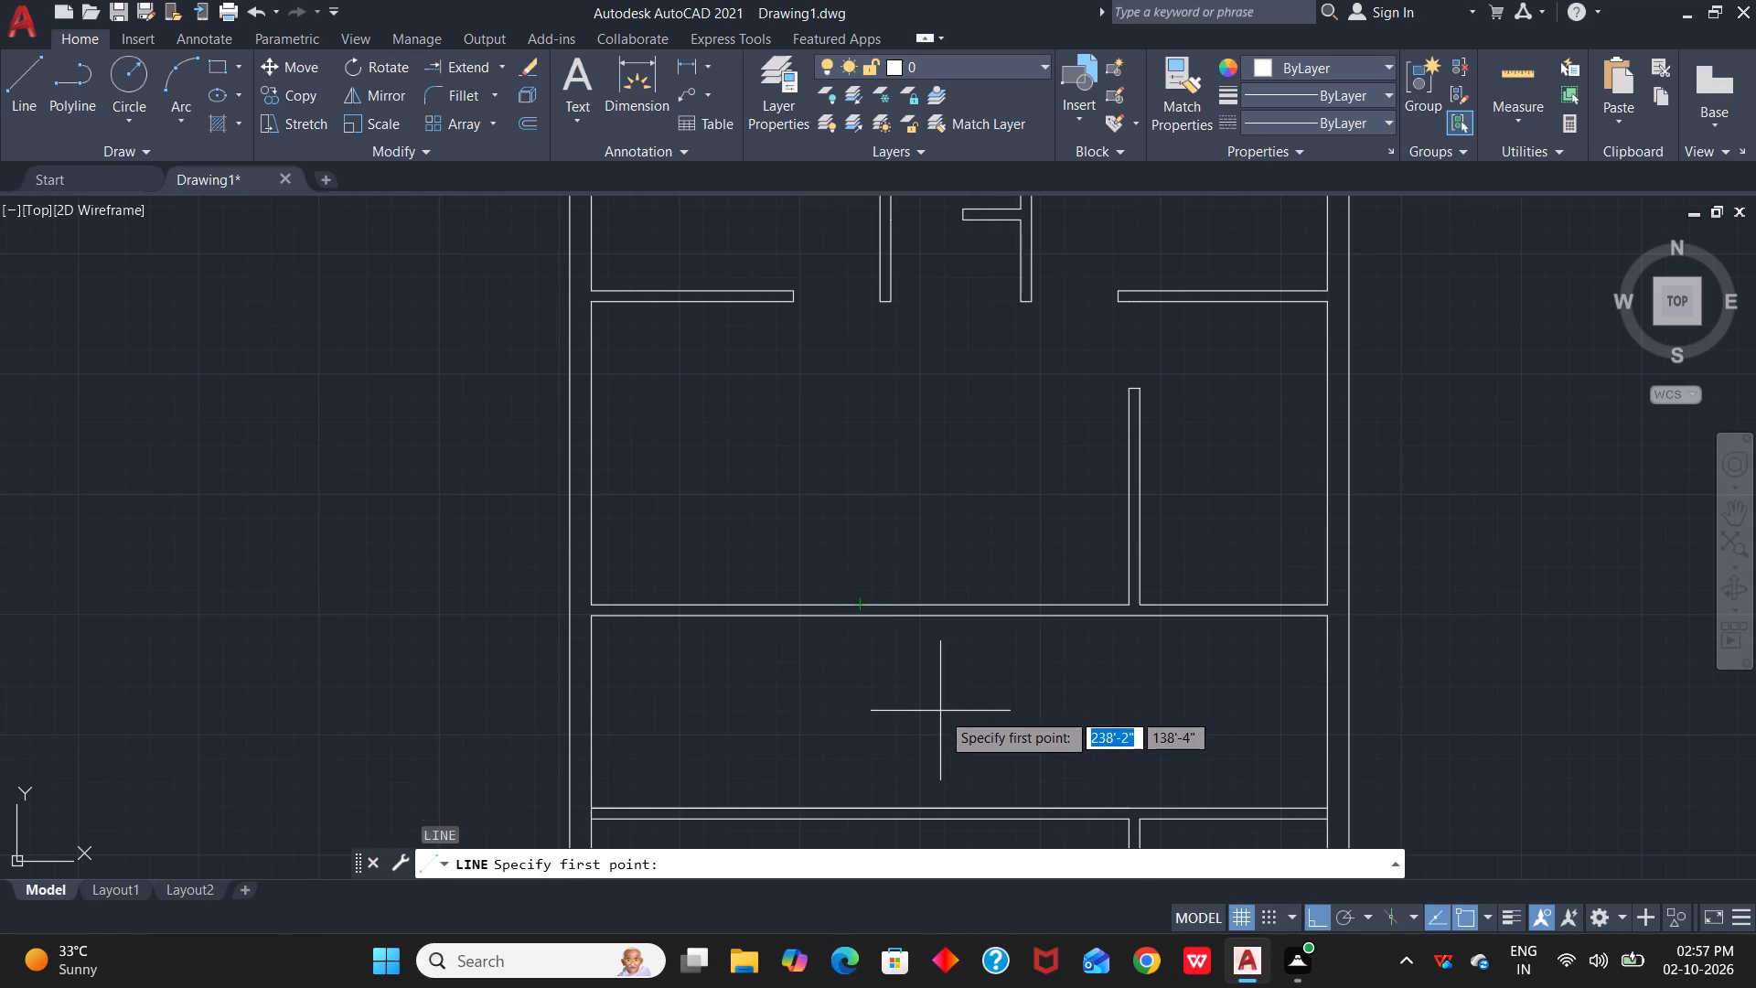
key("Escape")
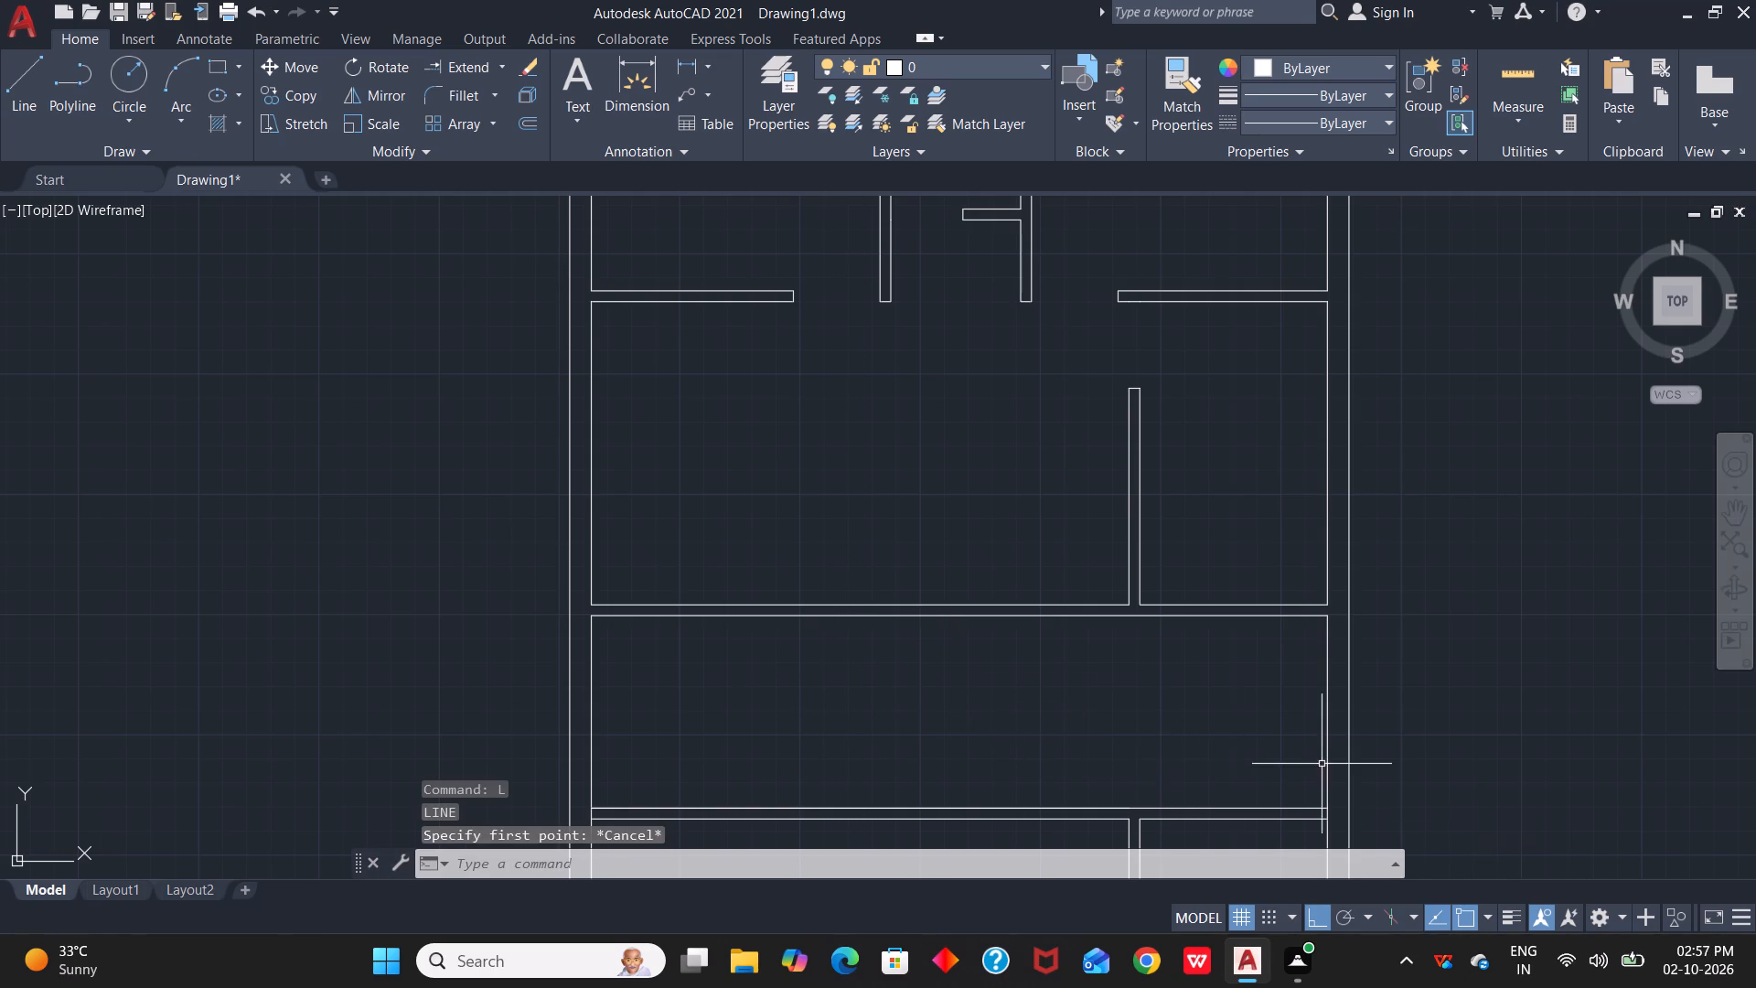
Offset the west outer wall's inner line 7'2" east in the strip between the two full-width horizontal partitions.
key("o")
key("space")
left_click(587, 739)
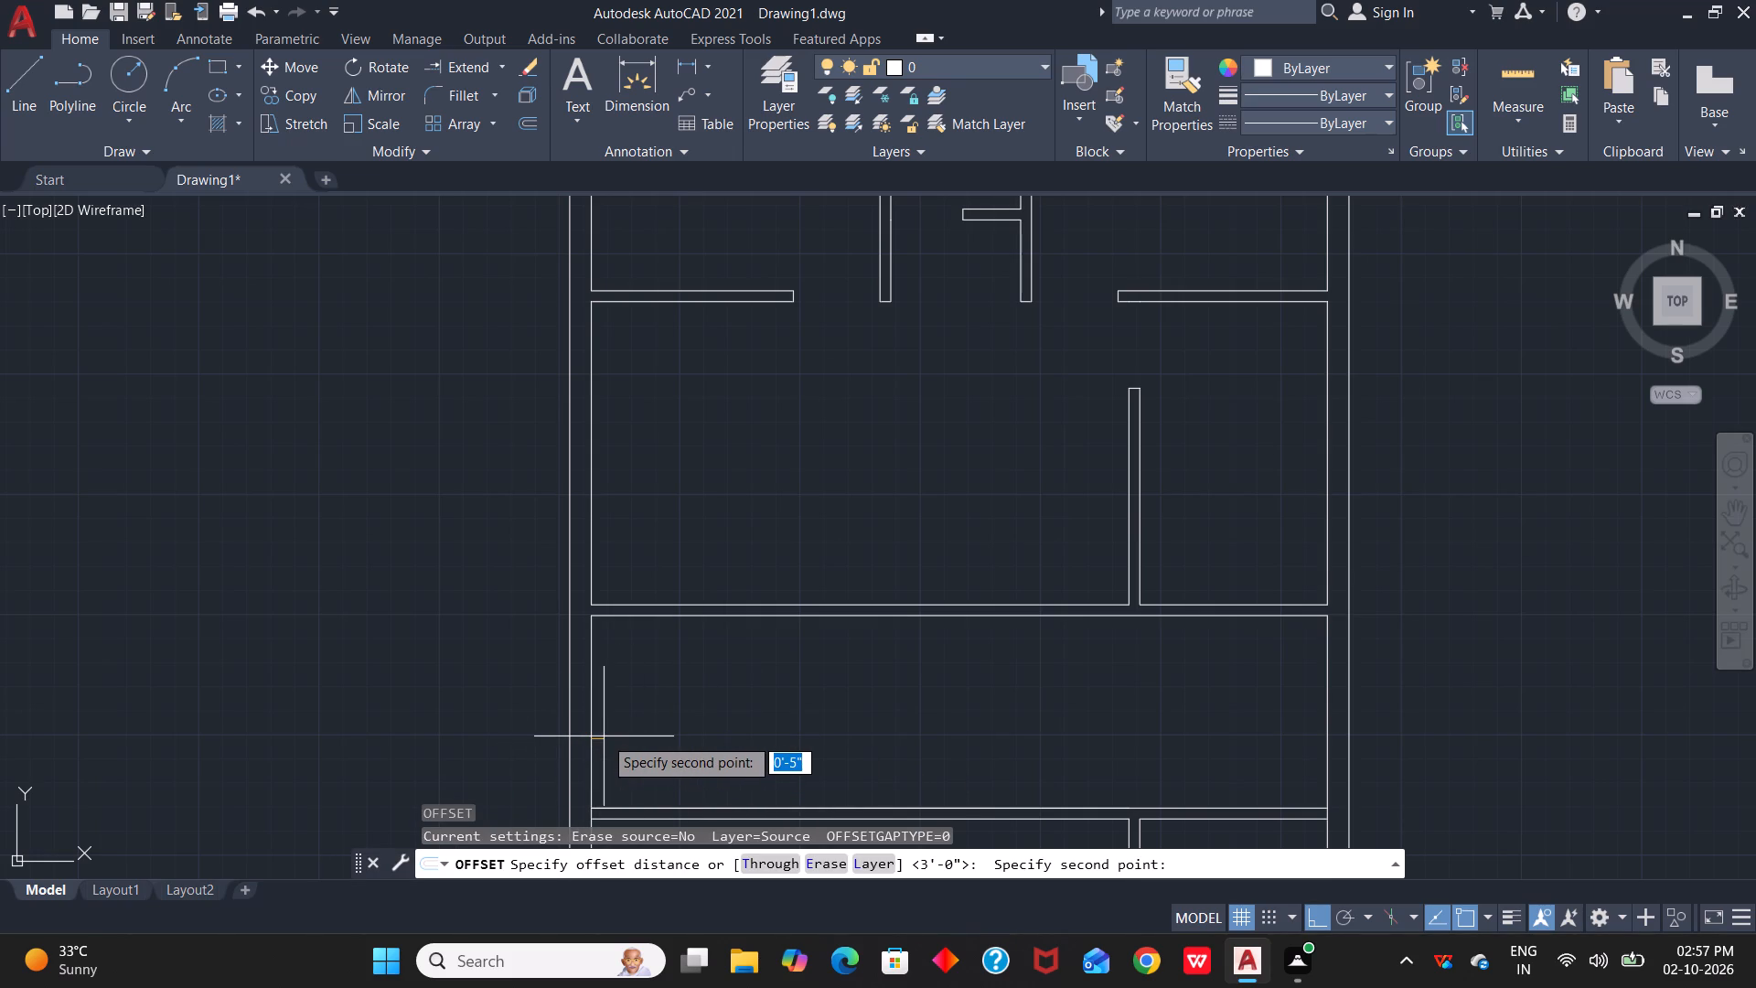
key("7")
key("apostrophe")
type("2\"")
key("Return")
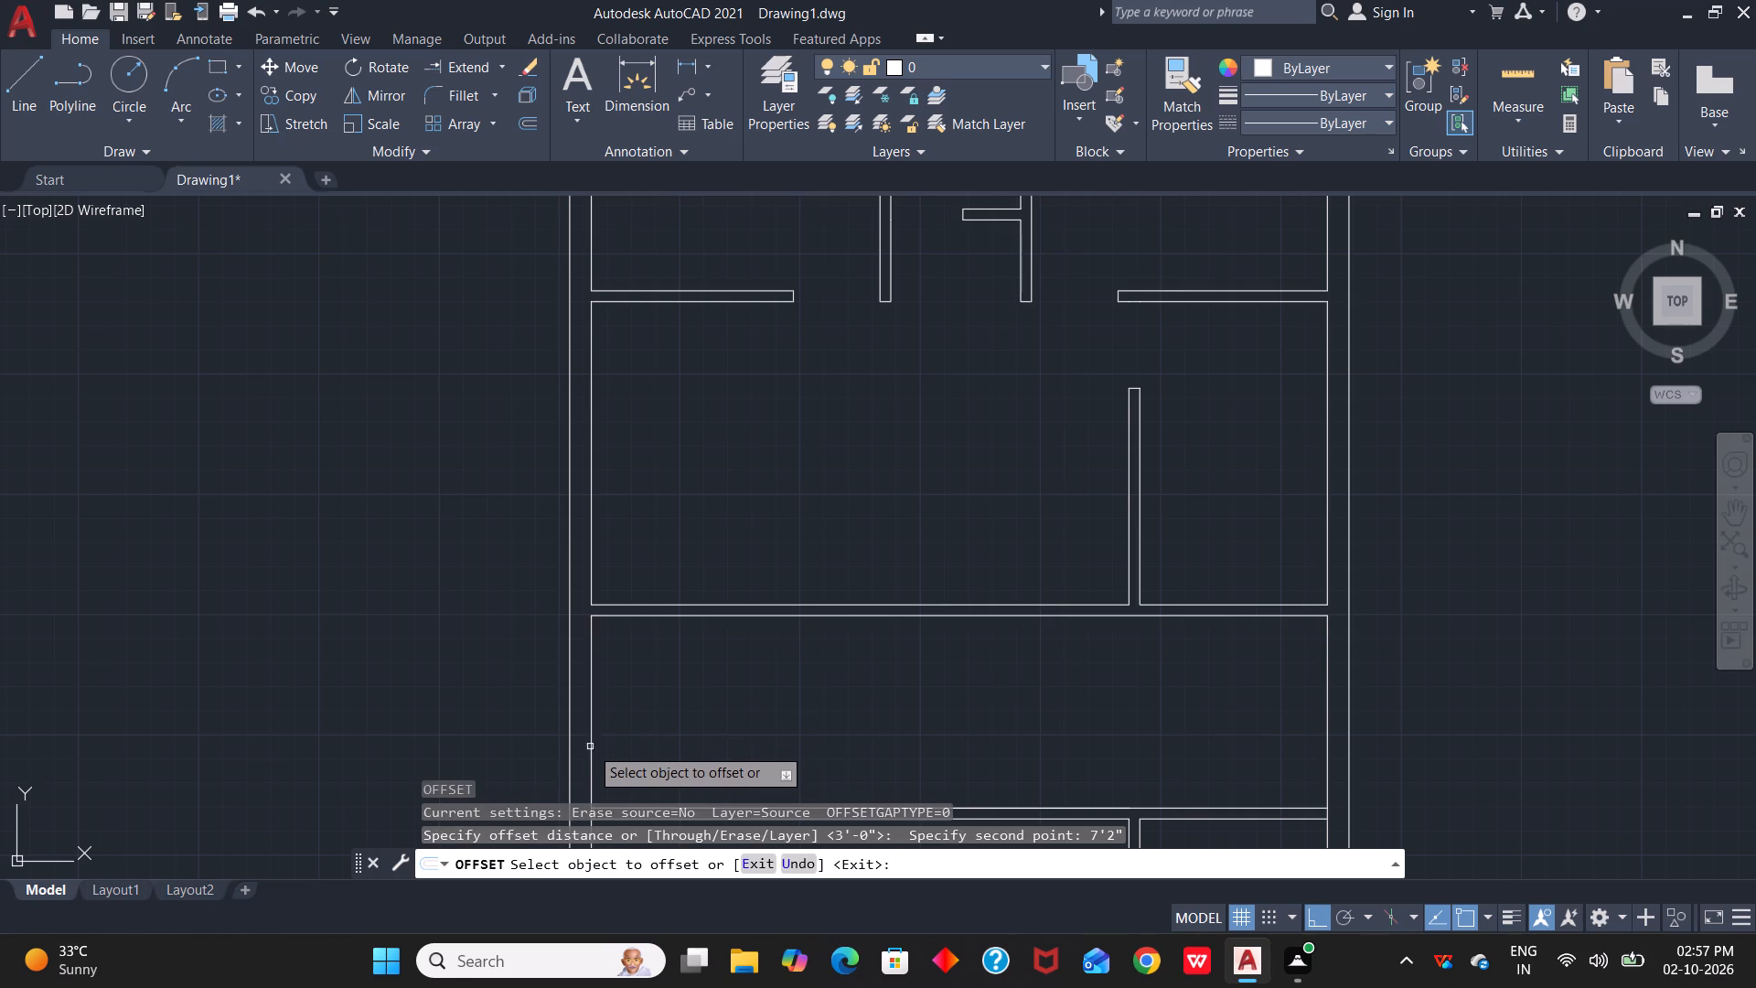
left_click(594, 746)
left_click(757, 745)
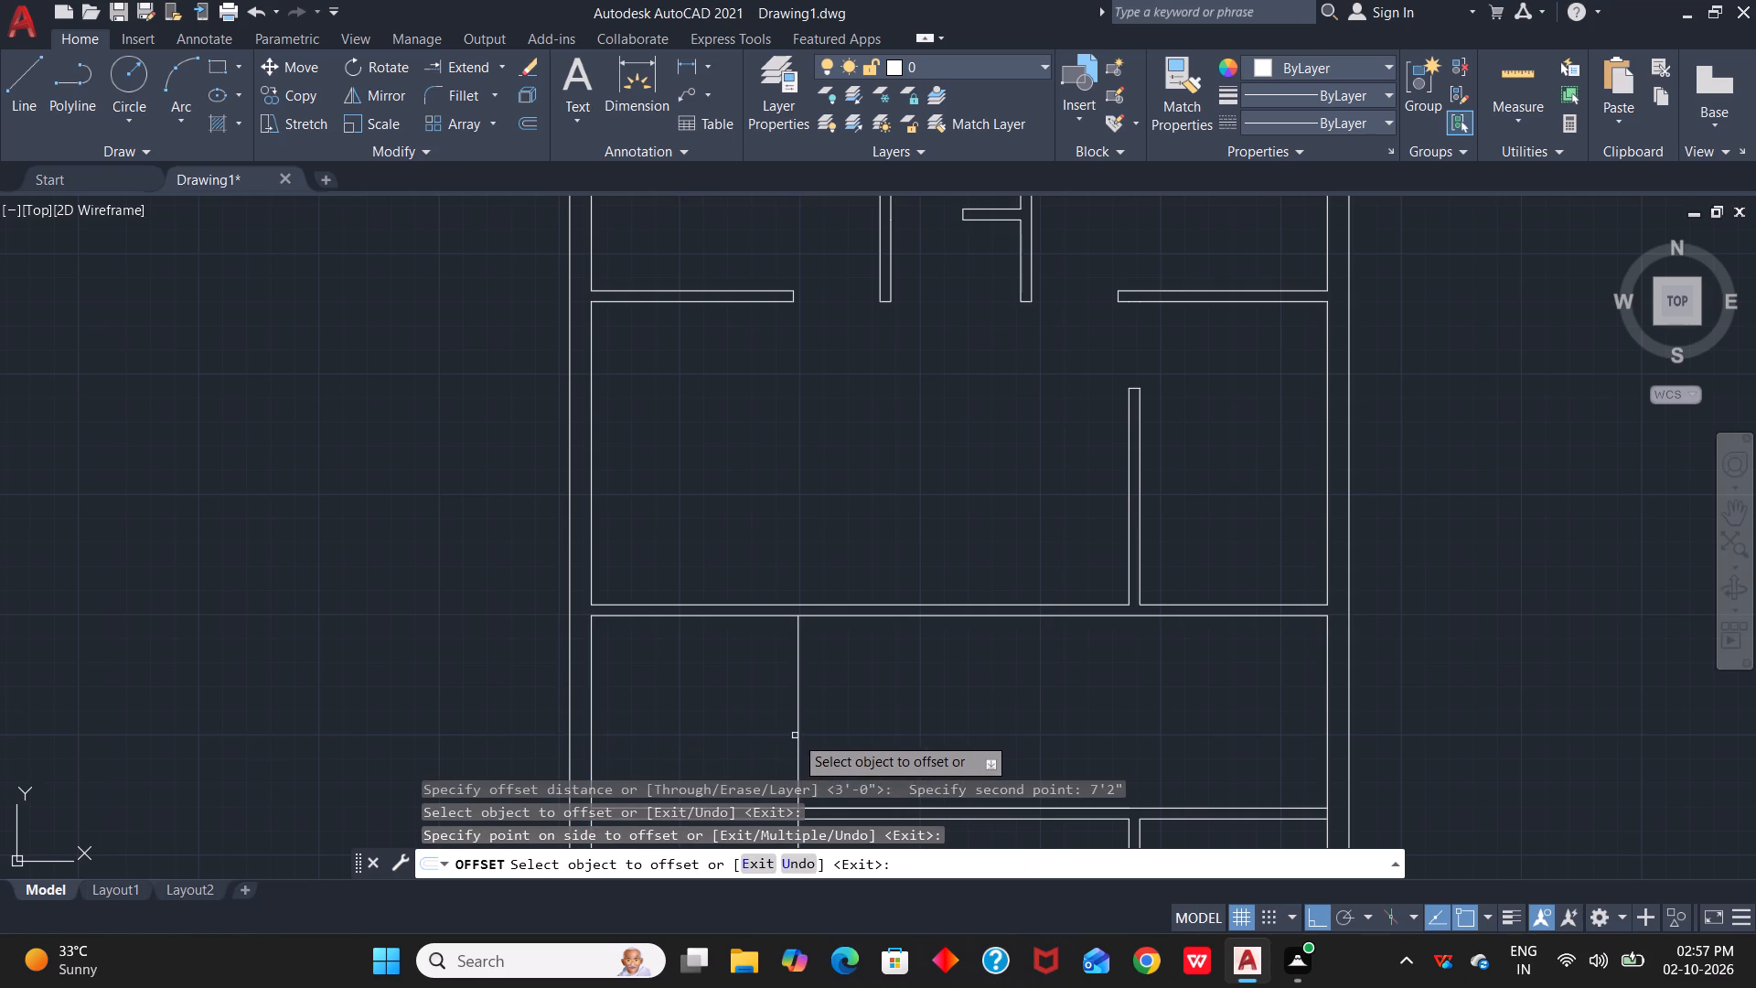
Offset the new vertical line 4.5" east to give the partition its thickness.
left_click(797, 735)
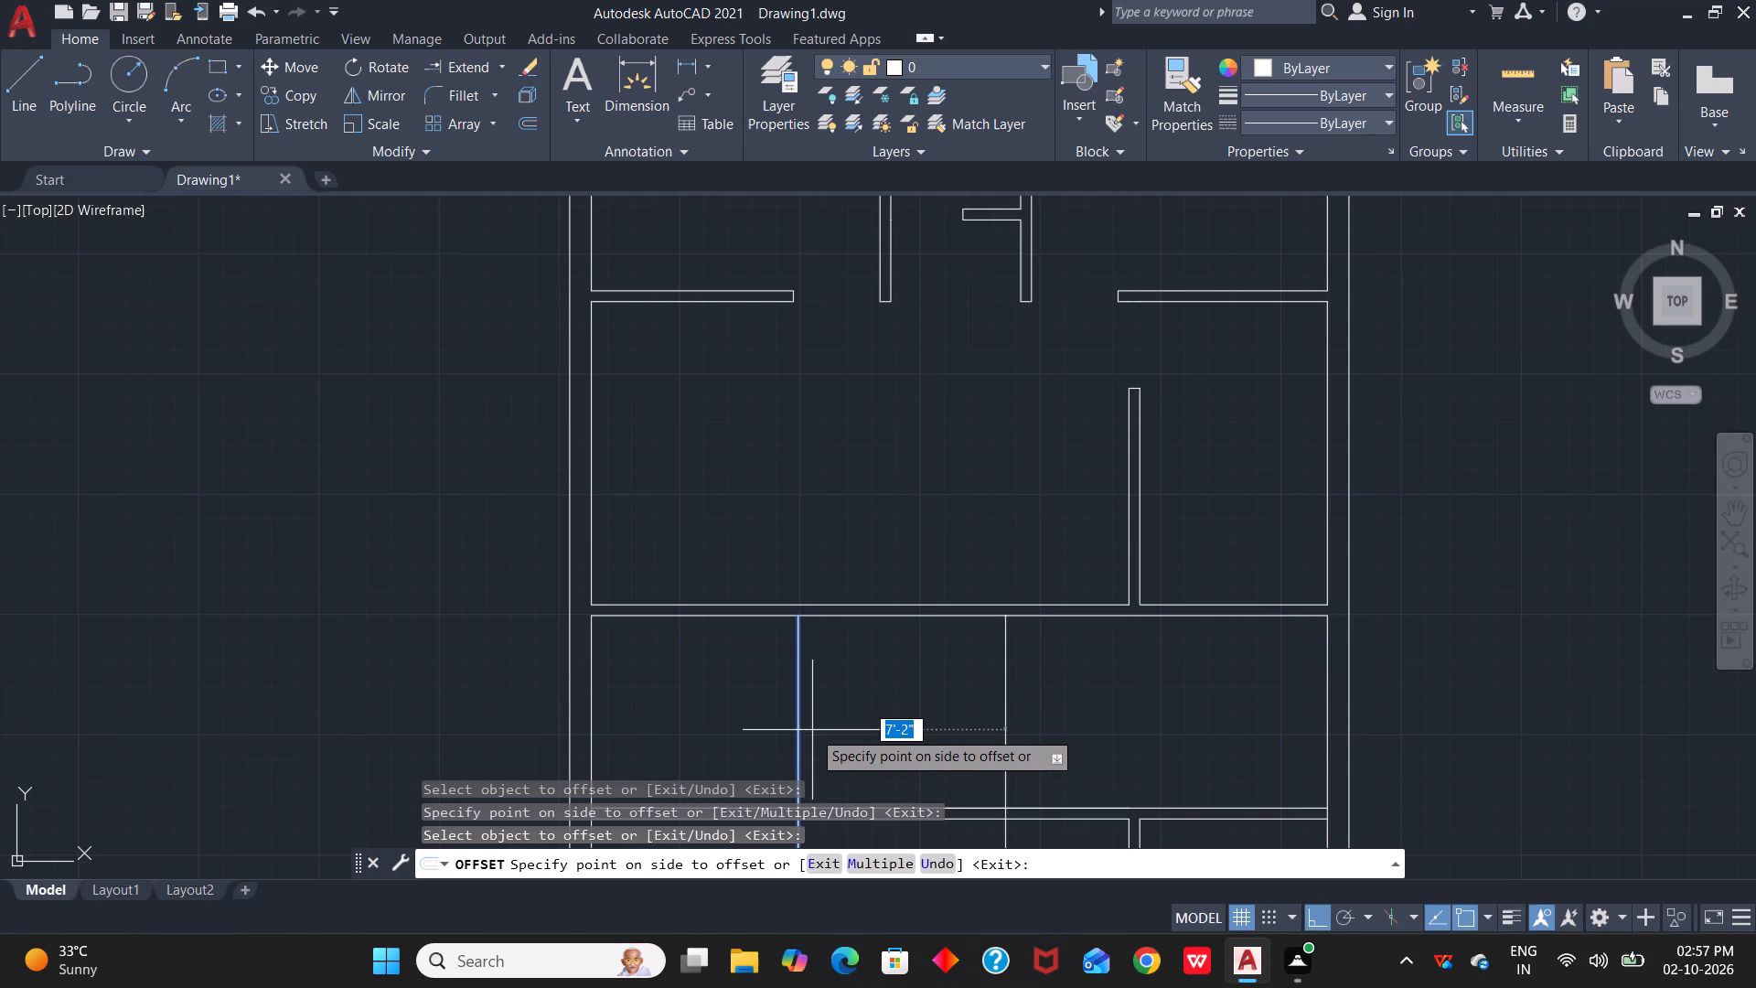
key("4")
type(".5\"")
key("Return")
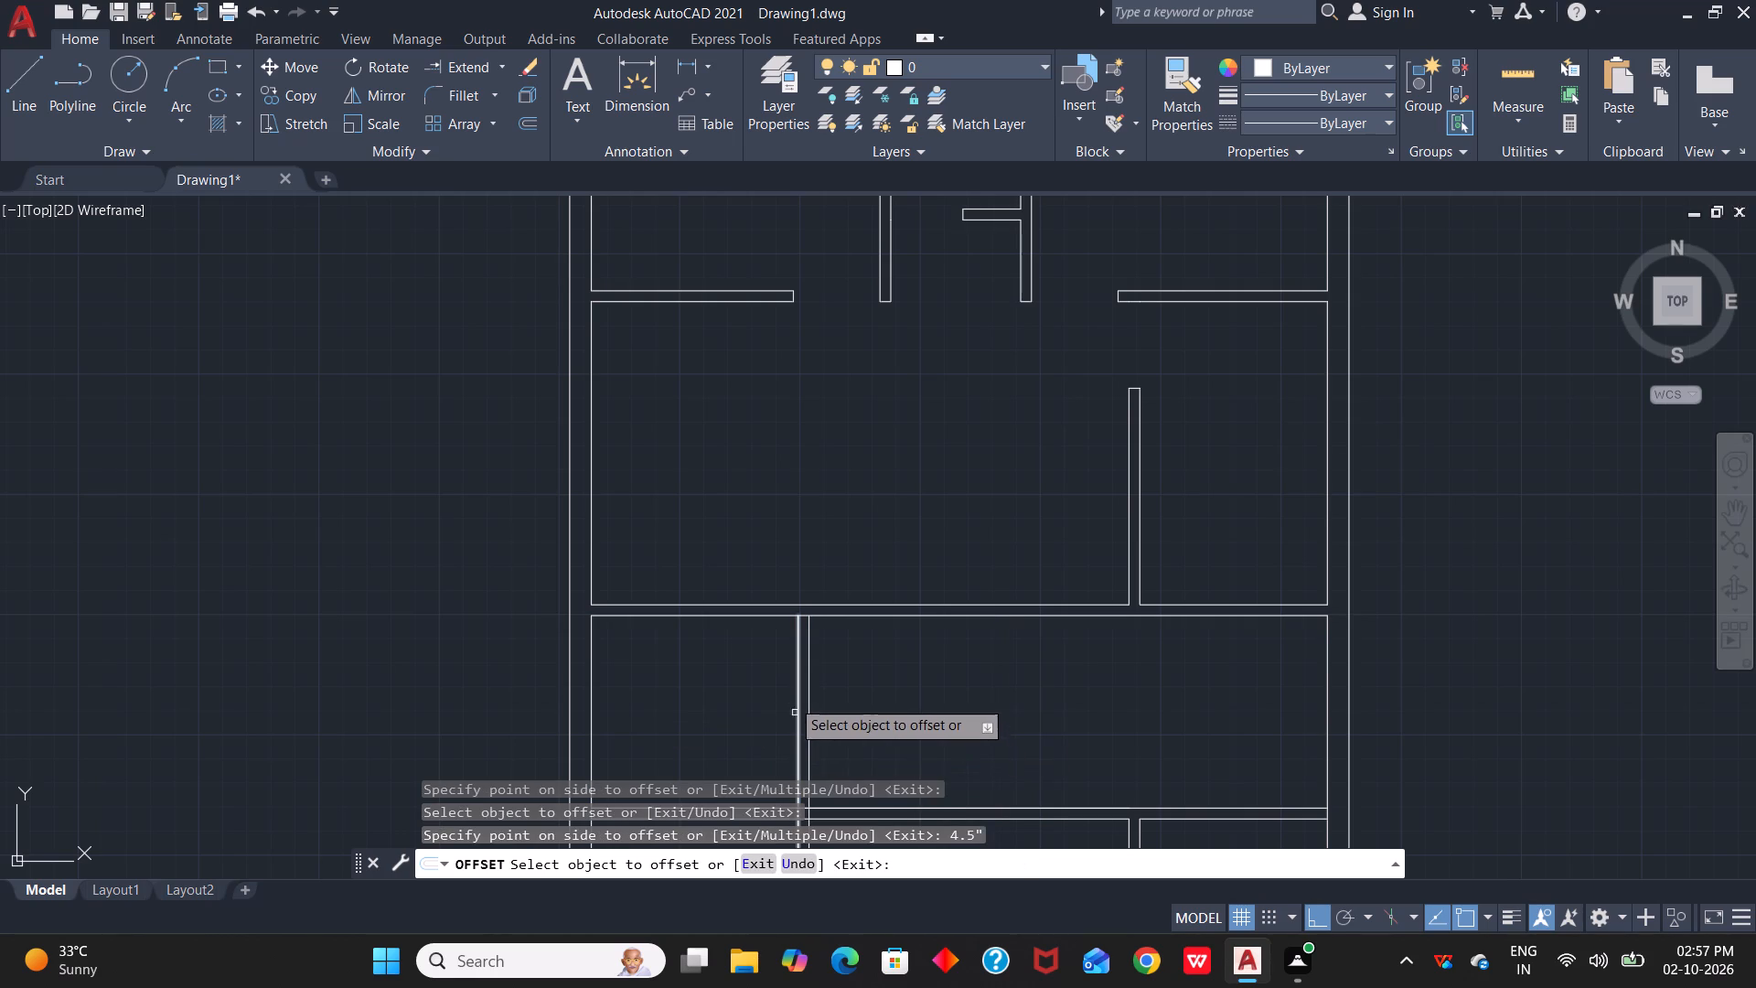
key("Escape")
Draw a short line across the upper full-width horizontal partition, continuing the new vertical partition's east line.
scroll(820, 628, "up", 2)
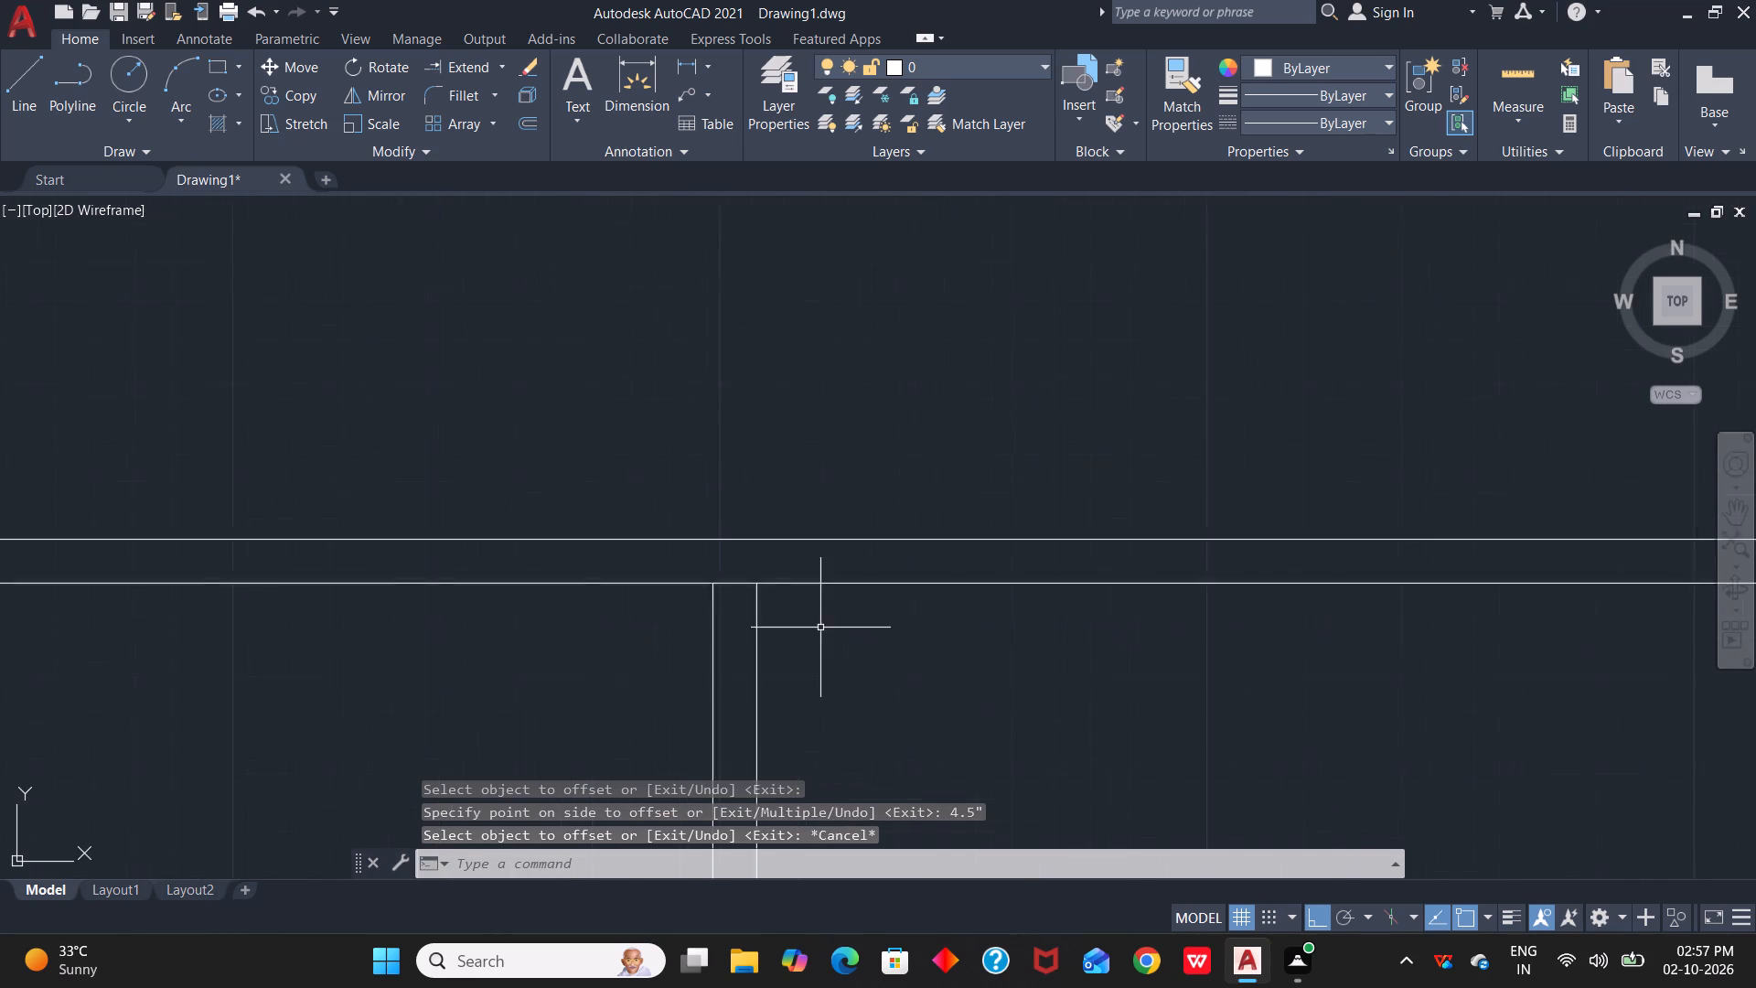
scroll(820, 628, "up", 2)
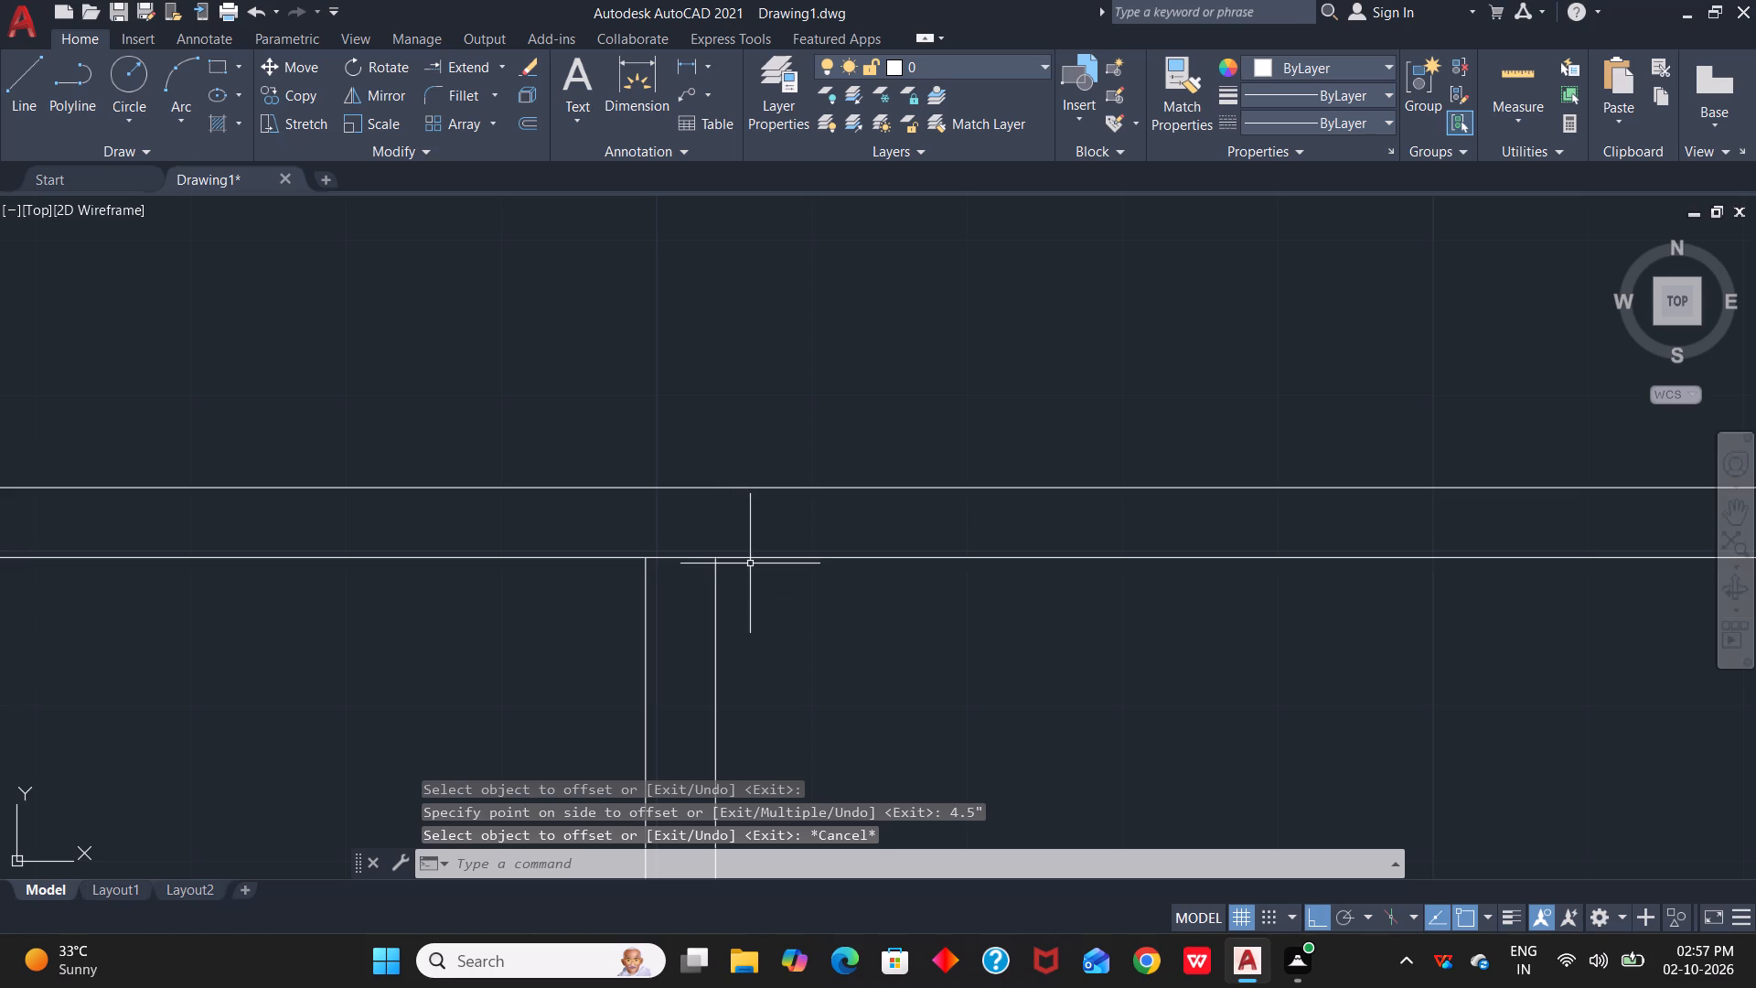
key("l")
key("space")
left_click(713, 559)
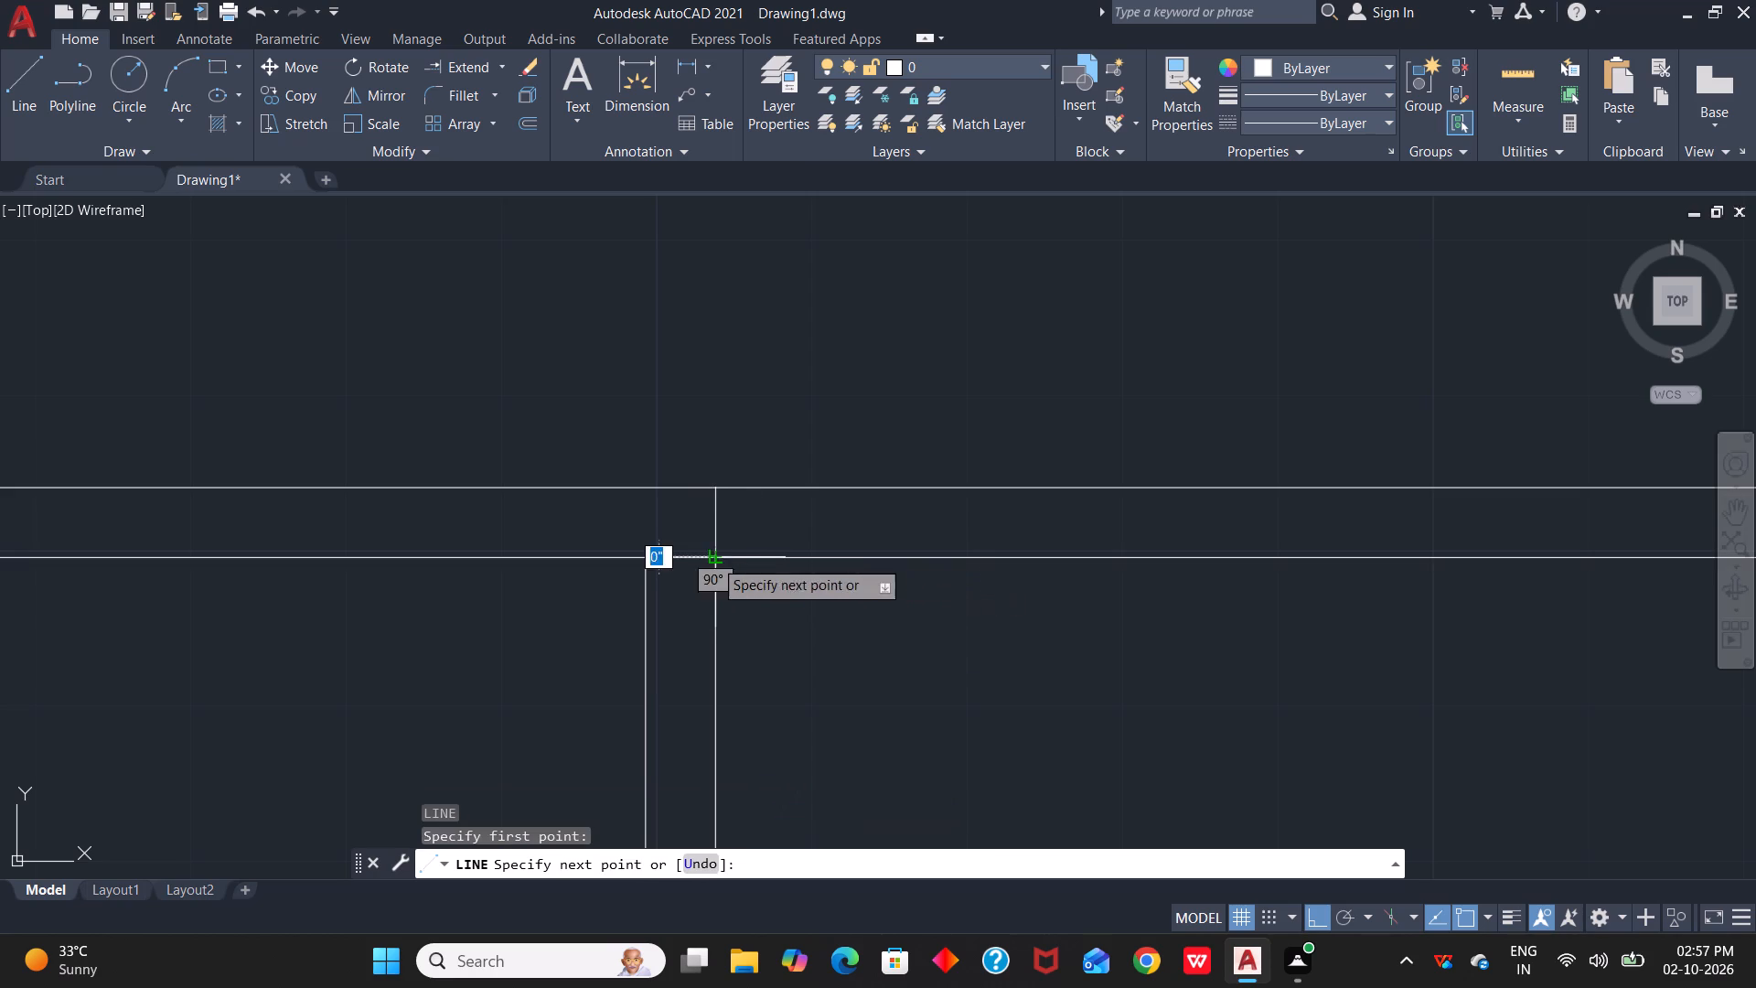
left_click(712, 492)
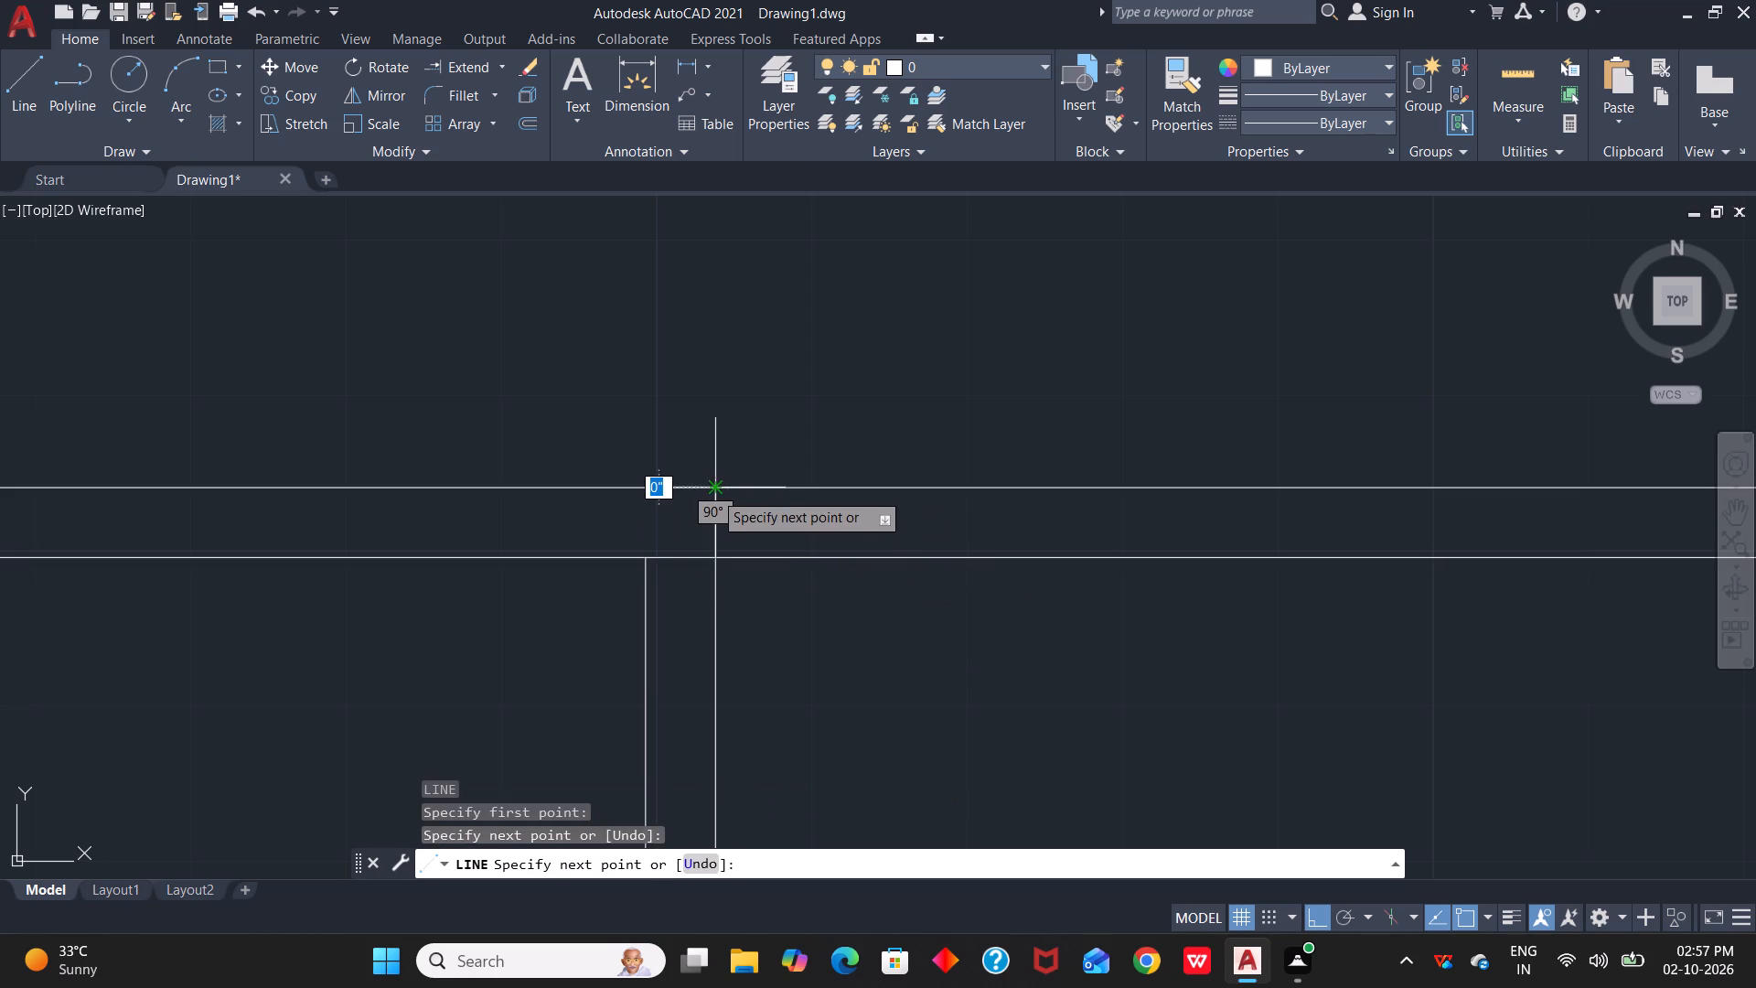
key("Escape")
Offset both the short crossing line and the new vertical partition's long east line 3" east.
key("o")
key("space")
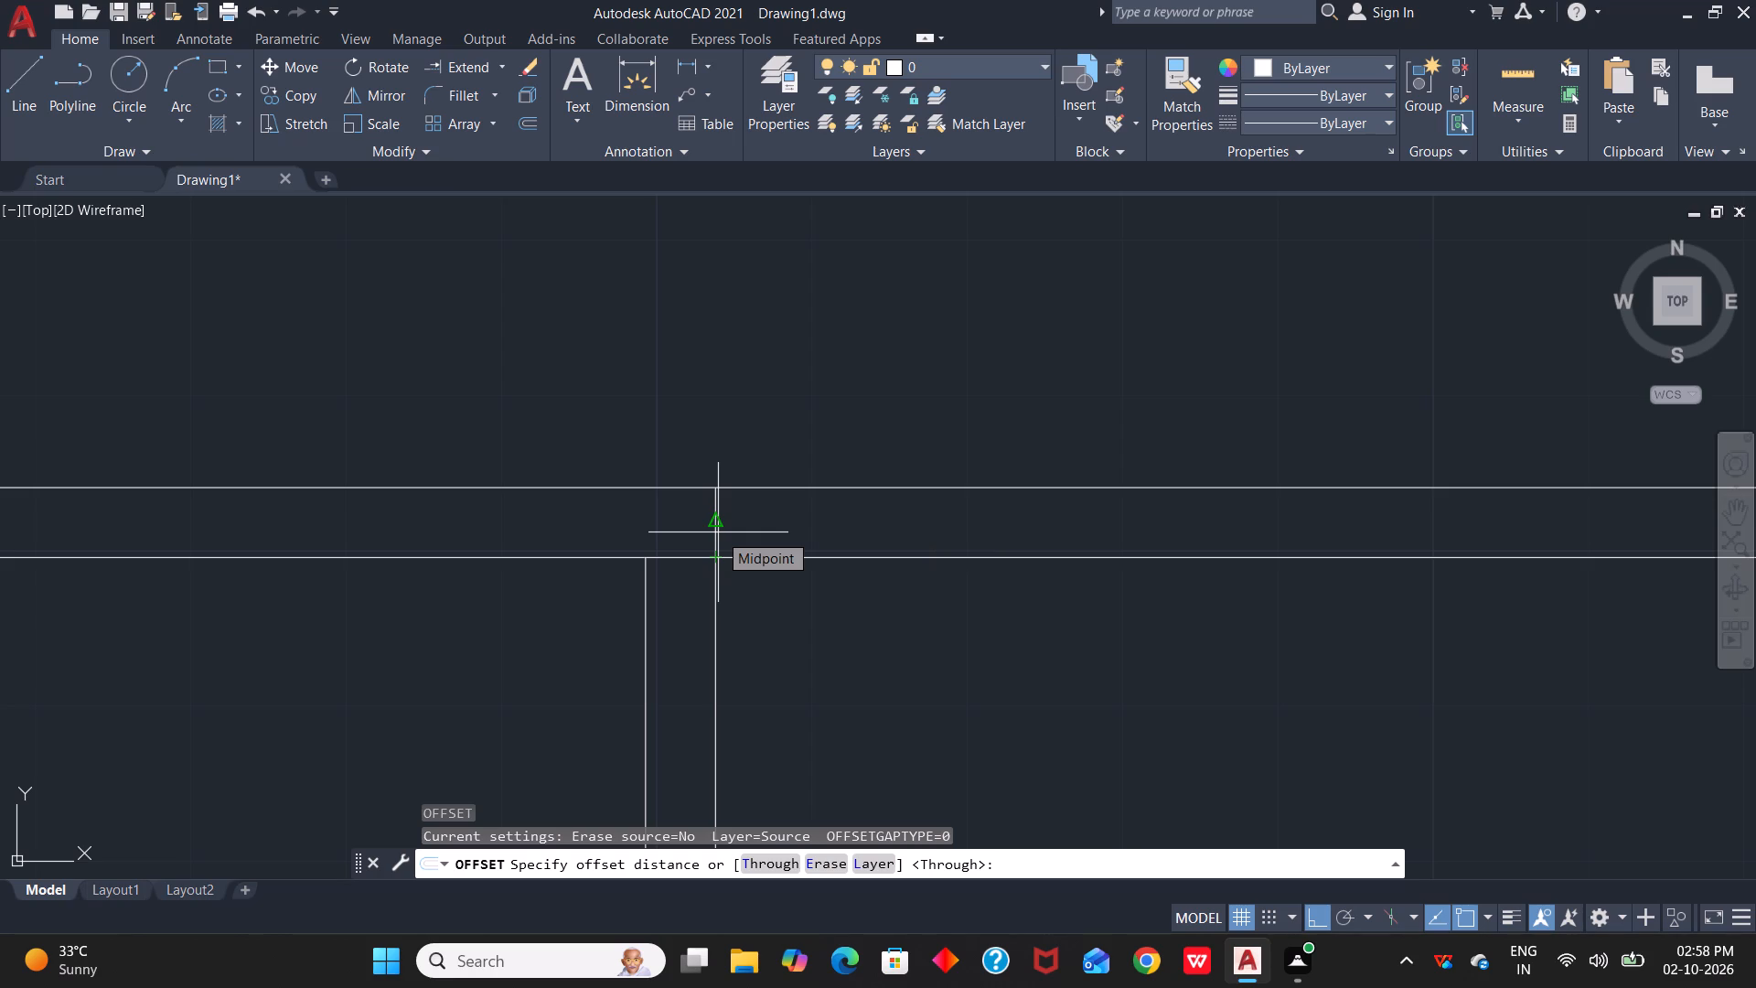
key("3")
key("shift+quotedbl")
key("Return")
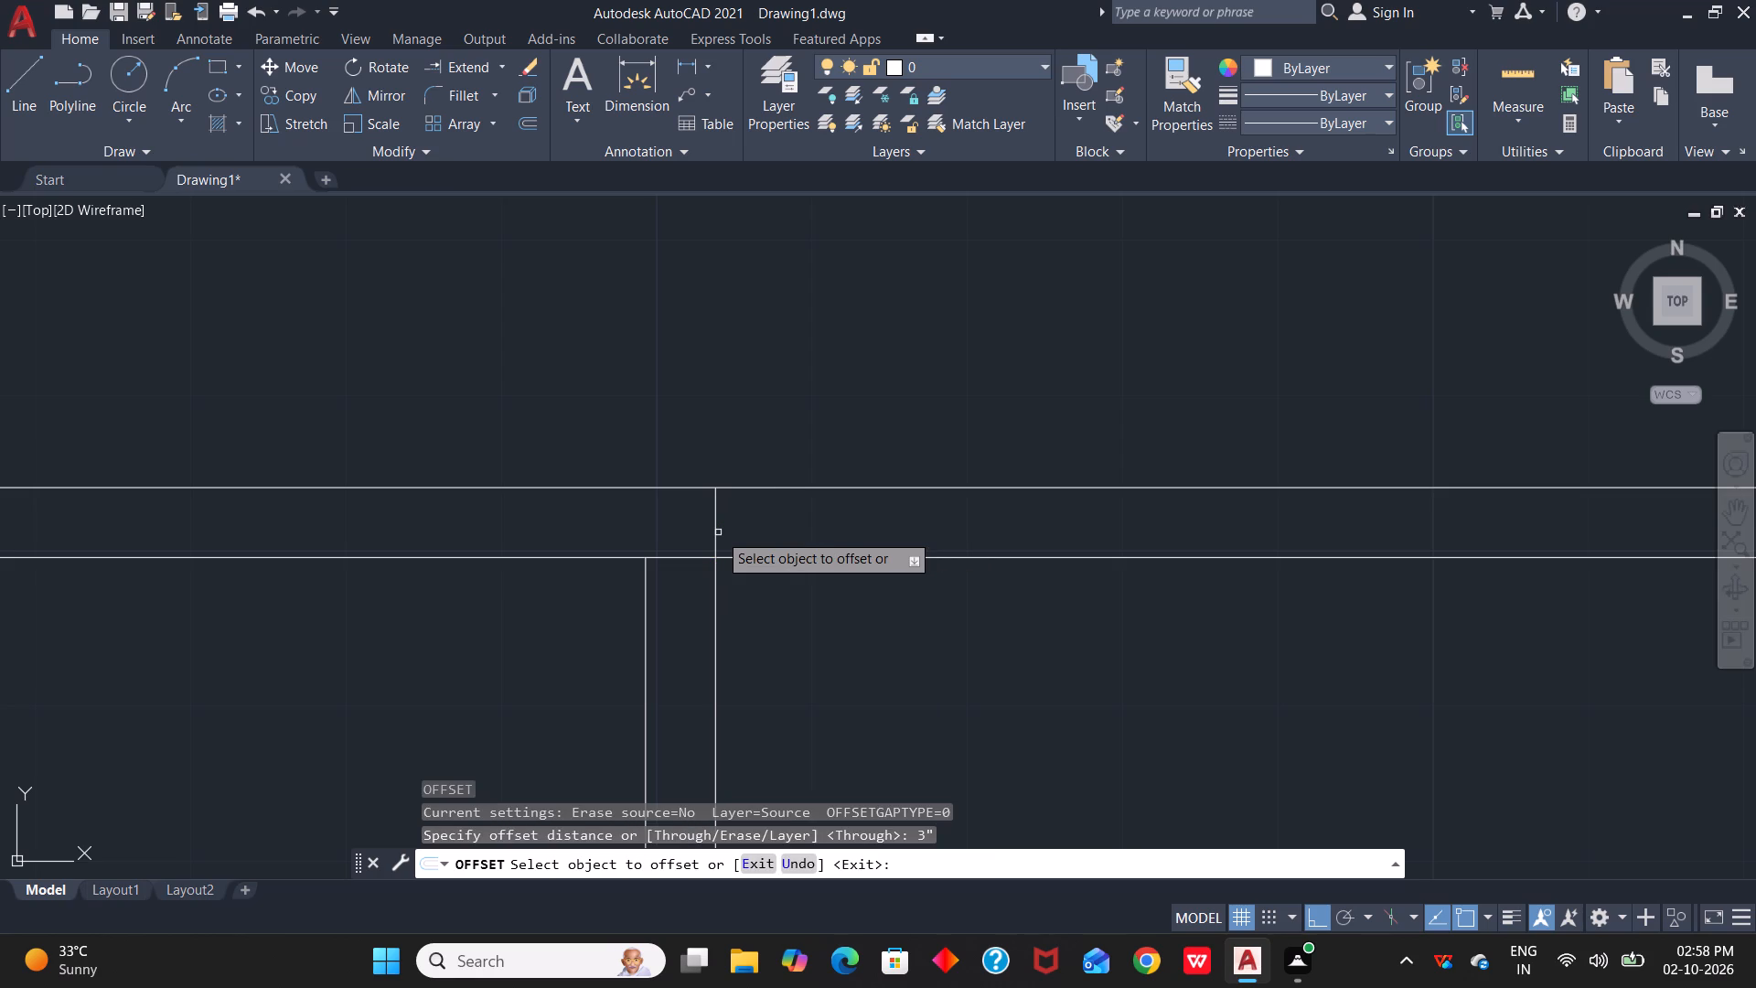
left_click(712, 514)
left_click(825, 524)
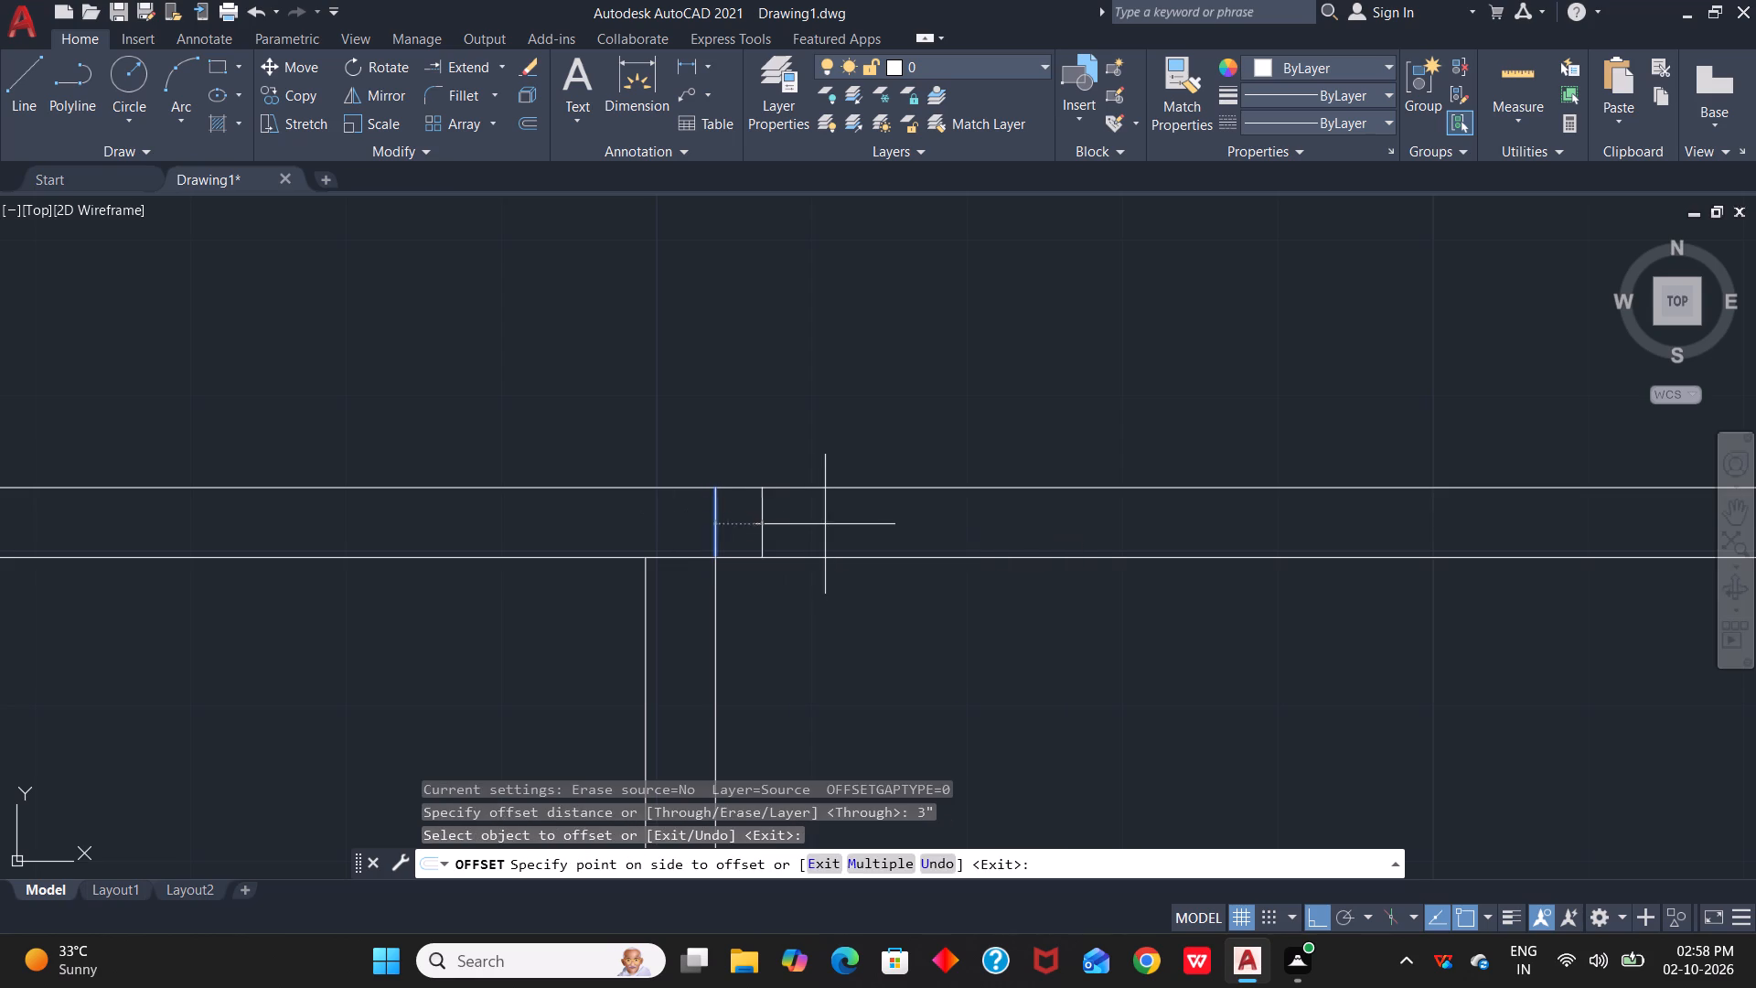
scroll(789, 617, "down", 2)
middle_click_drag(848, 716, 957, 337)
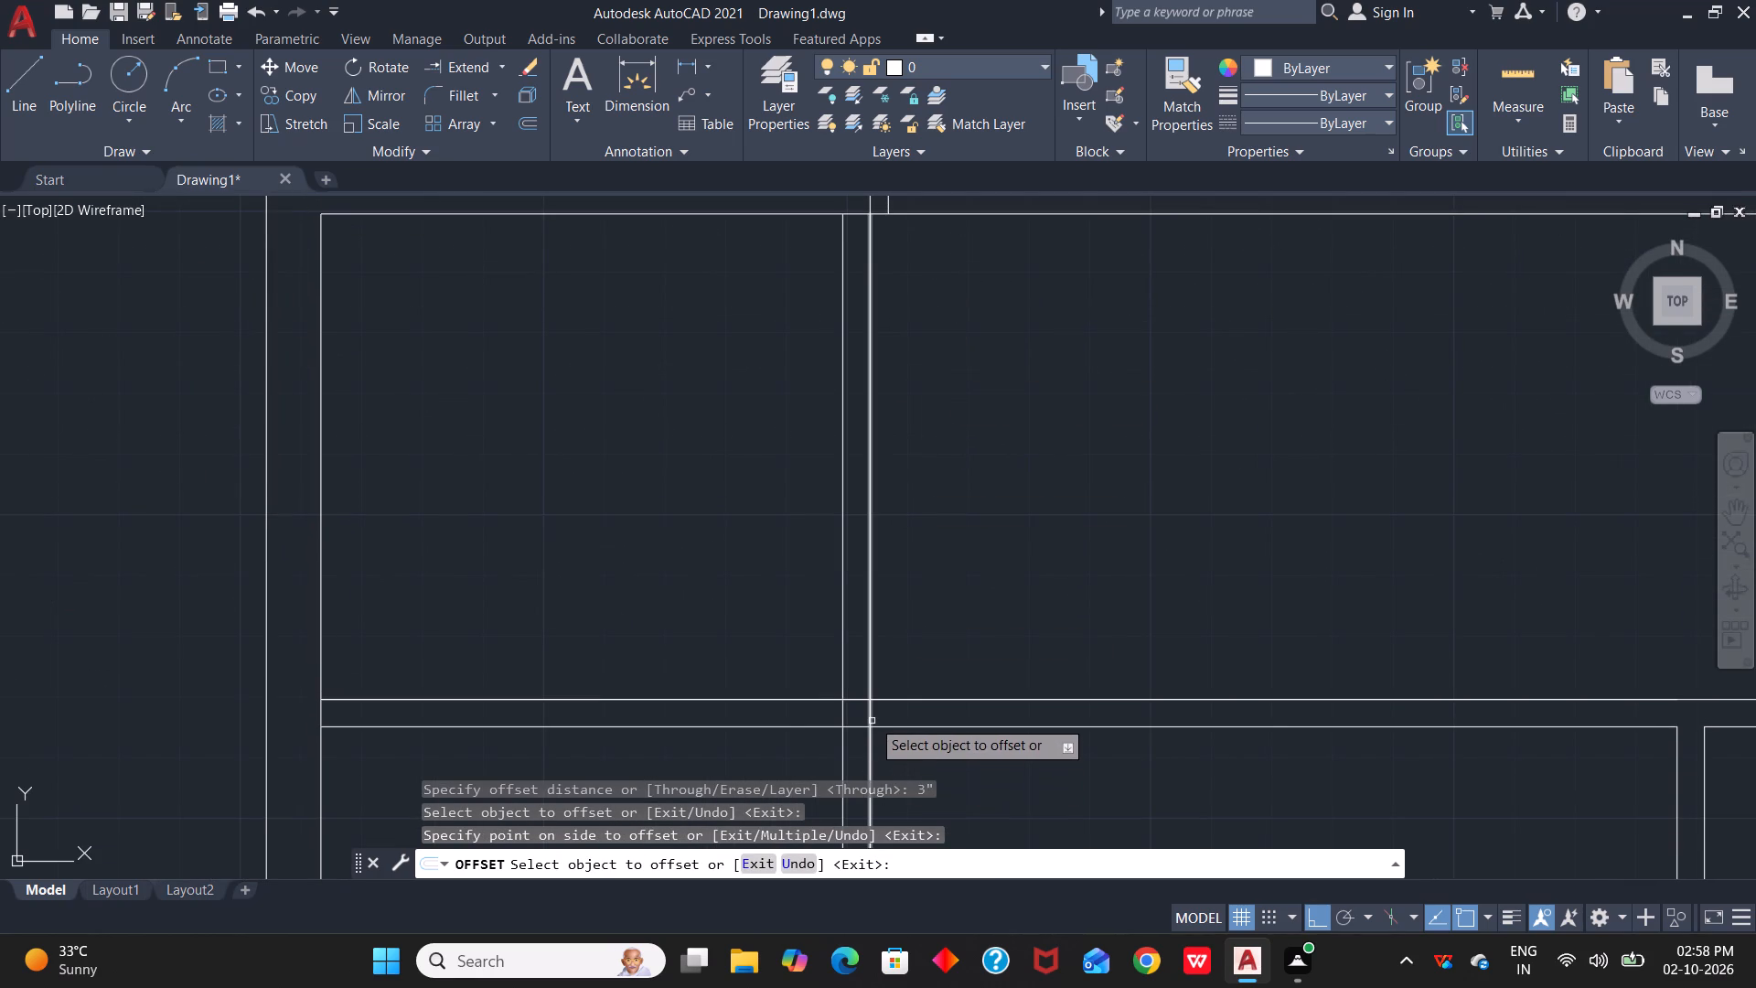
left_click(871, 718)
left_click(890, 710)
Offset the short and long lines beside the new partition 5' east to mark the openings' far side.
scroll(1039, 545, "down", 1)
middle_click_drag(1042, 543, 1031, 628)
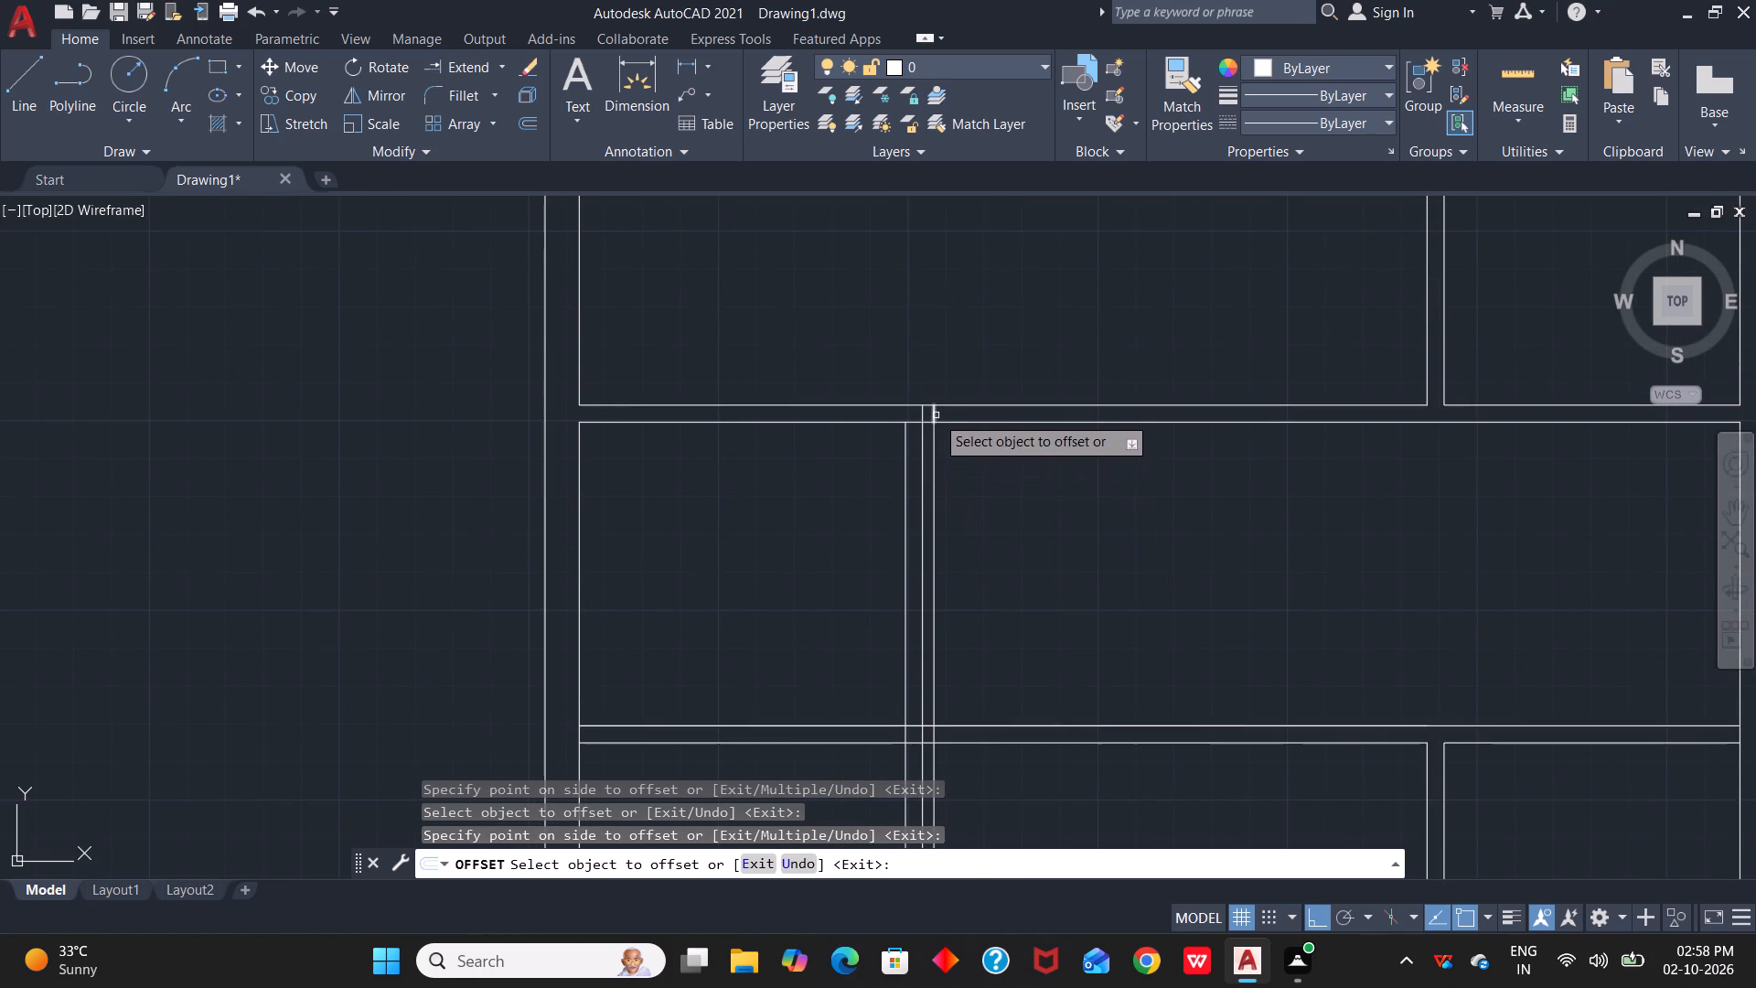
left_click(936, 415)
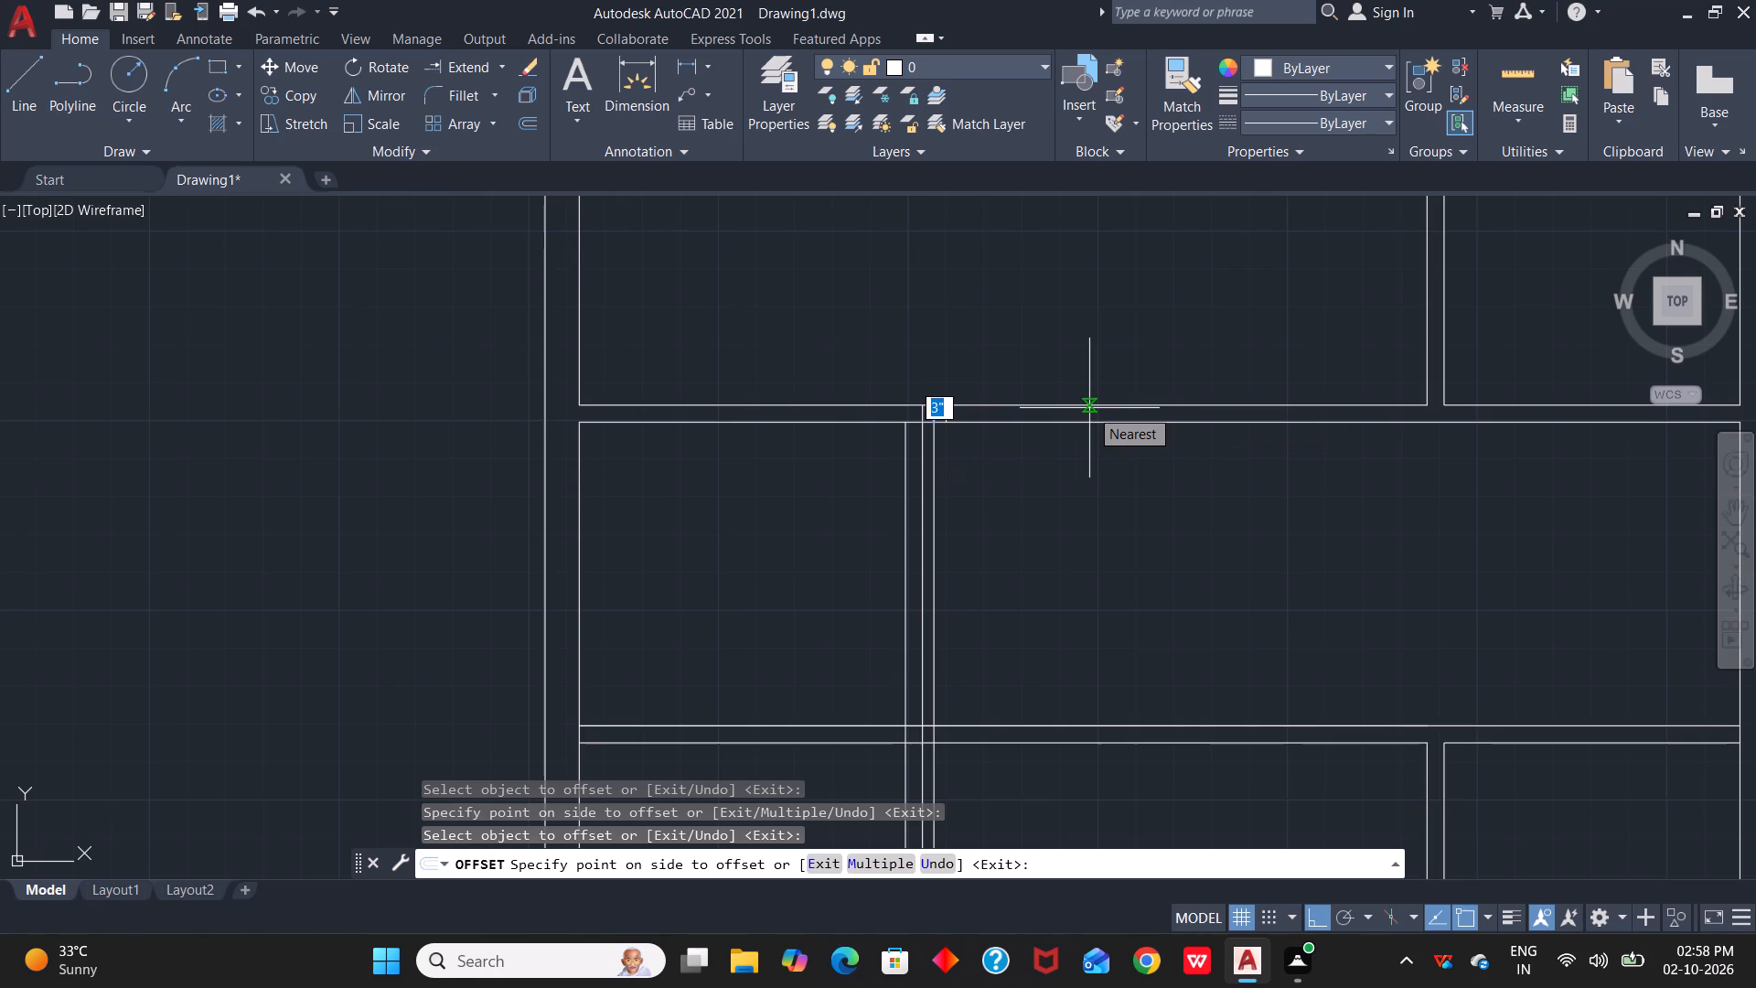
key("5")
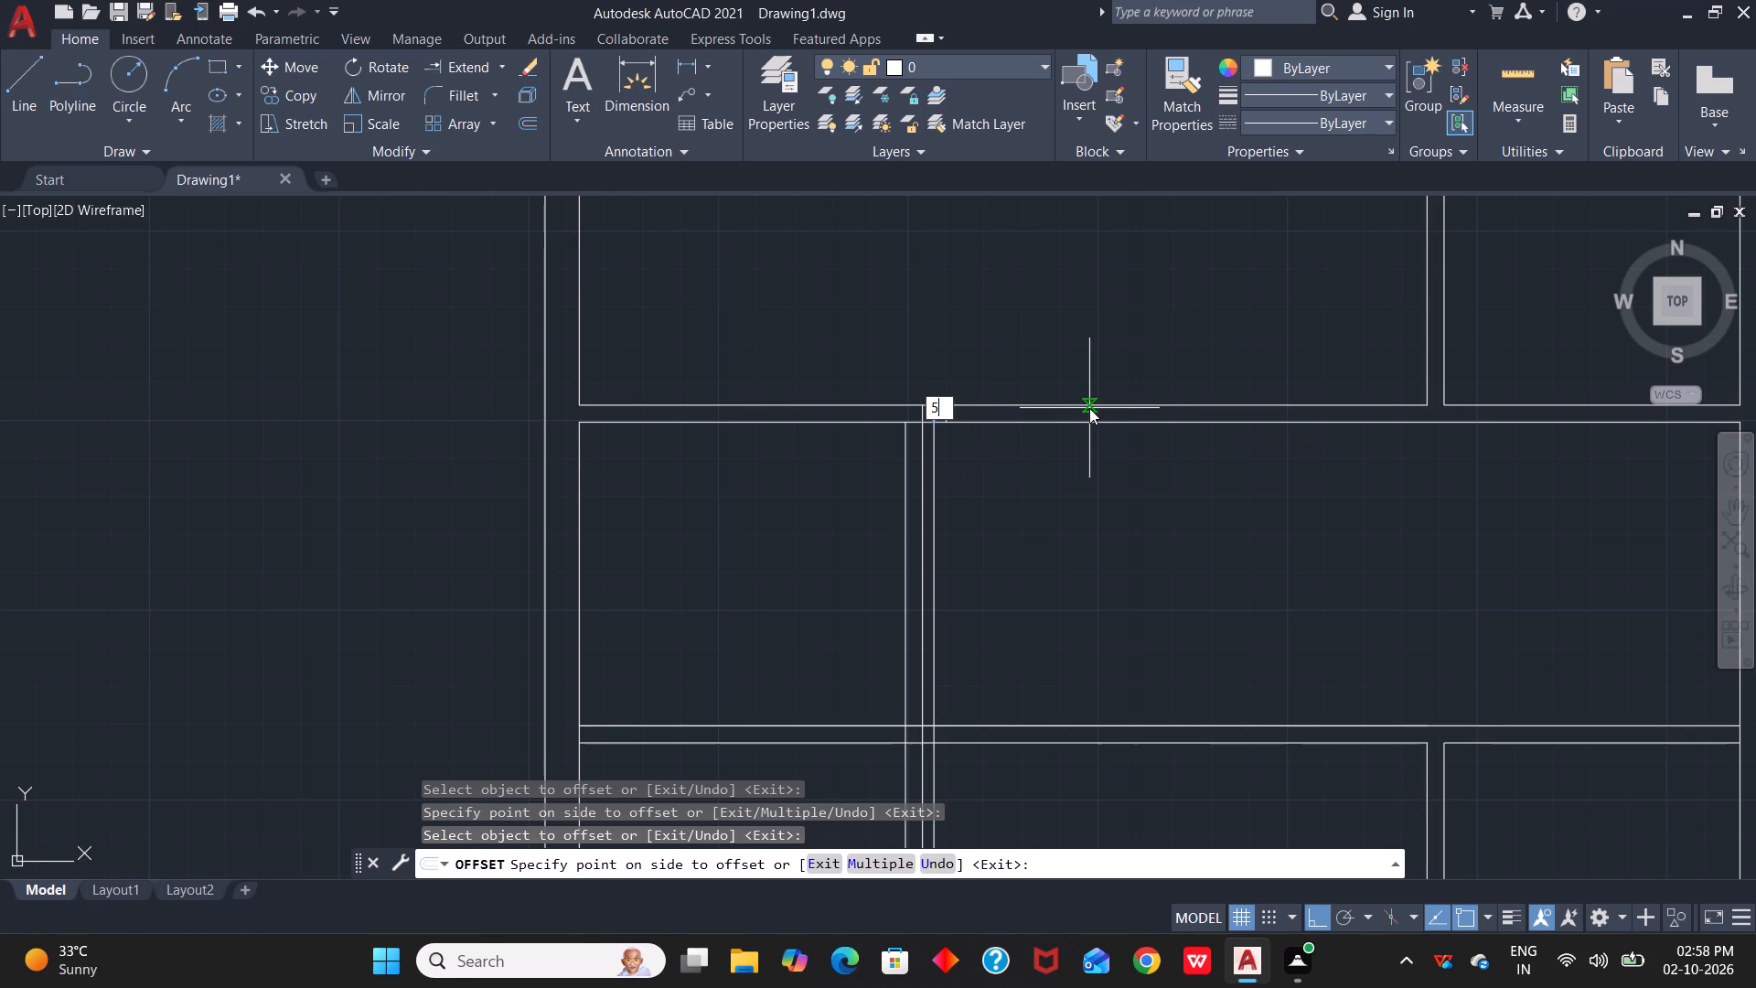
key("apostrophe")
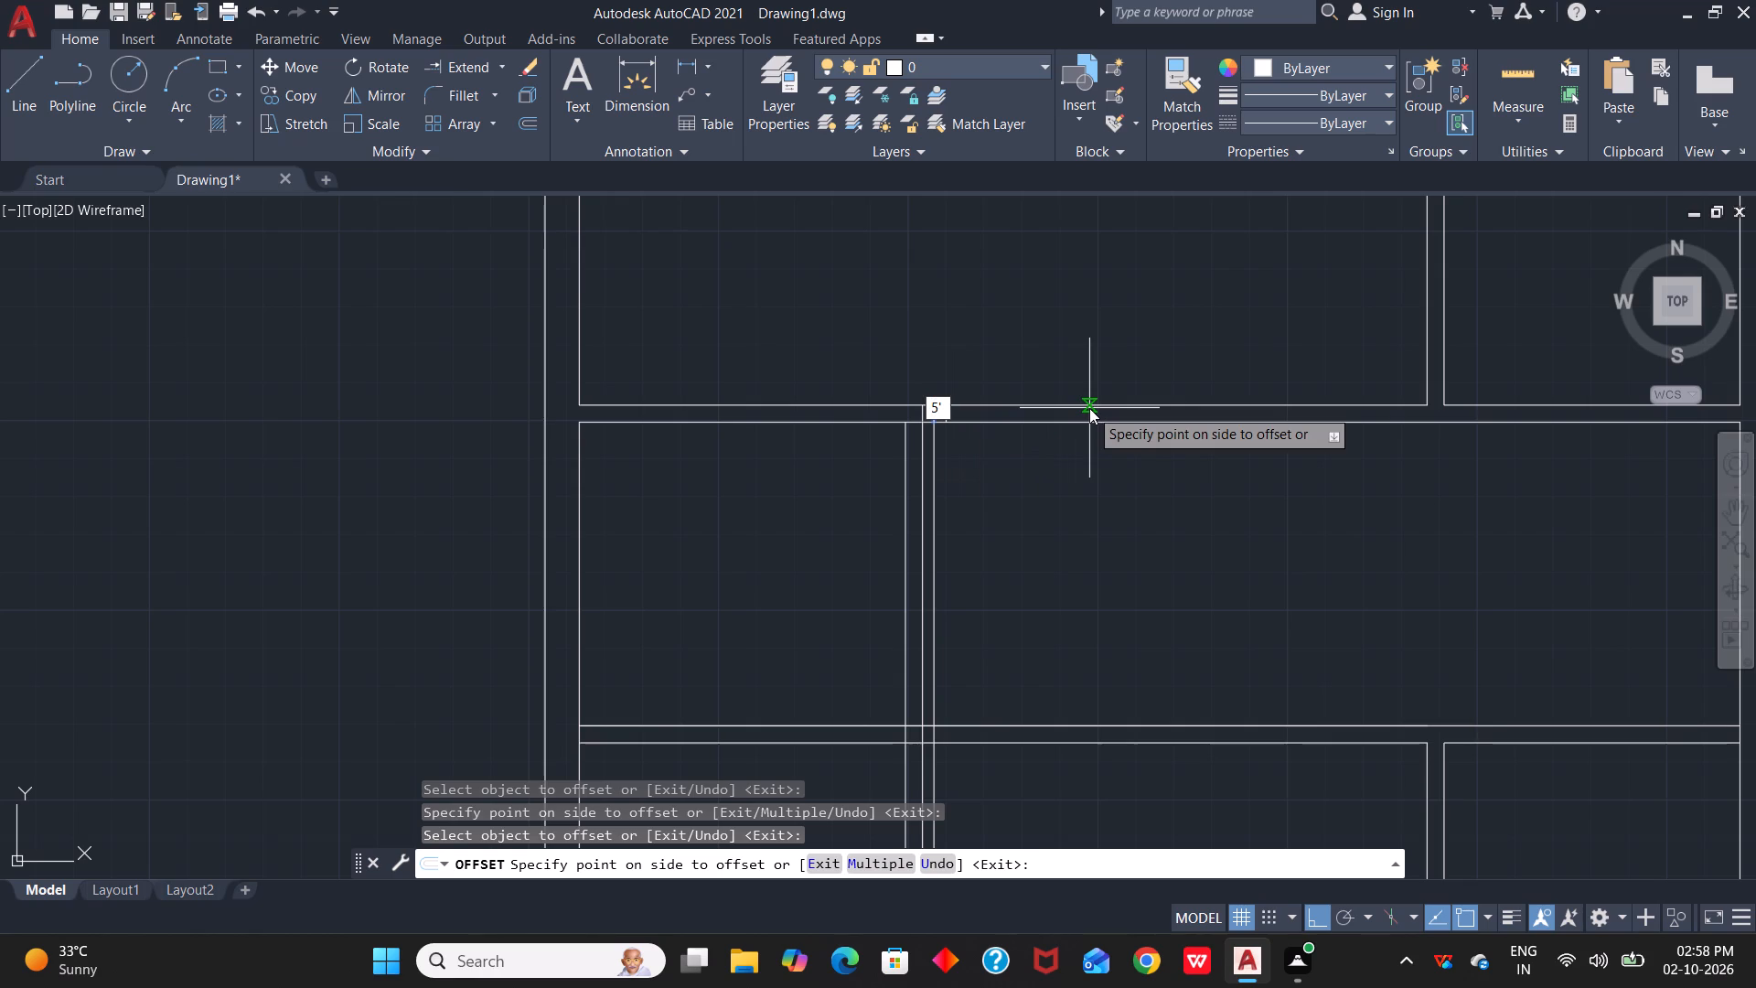
key("space")
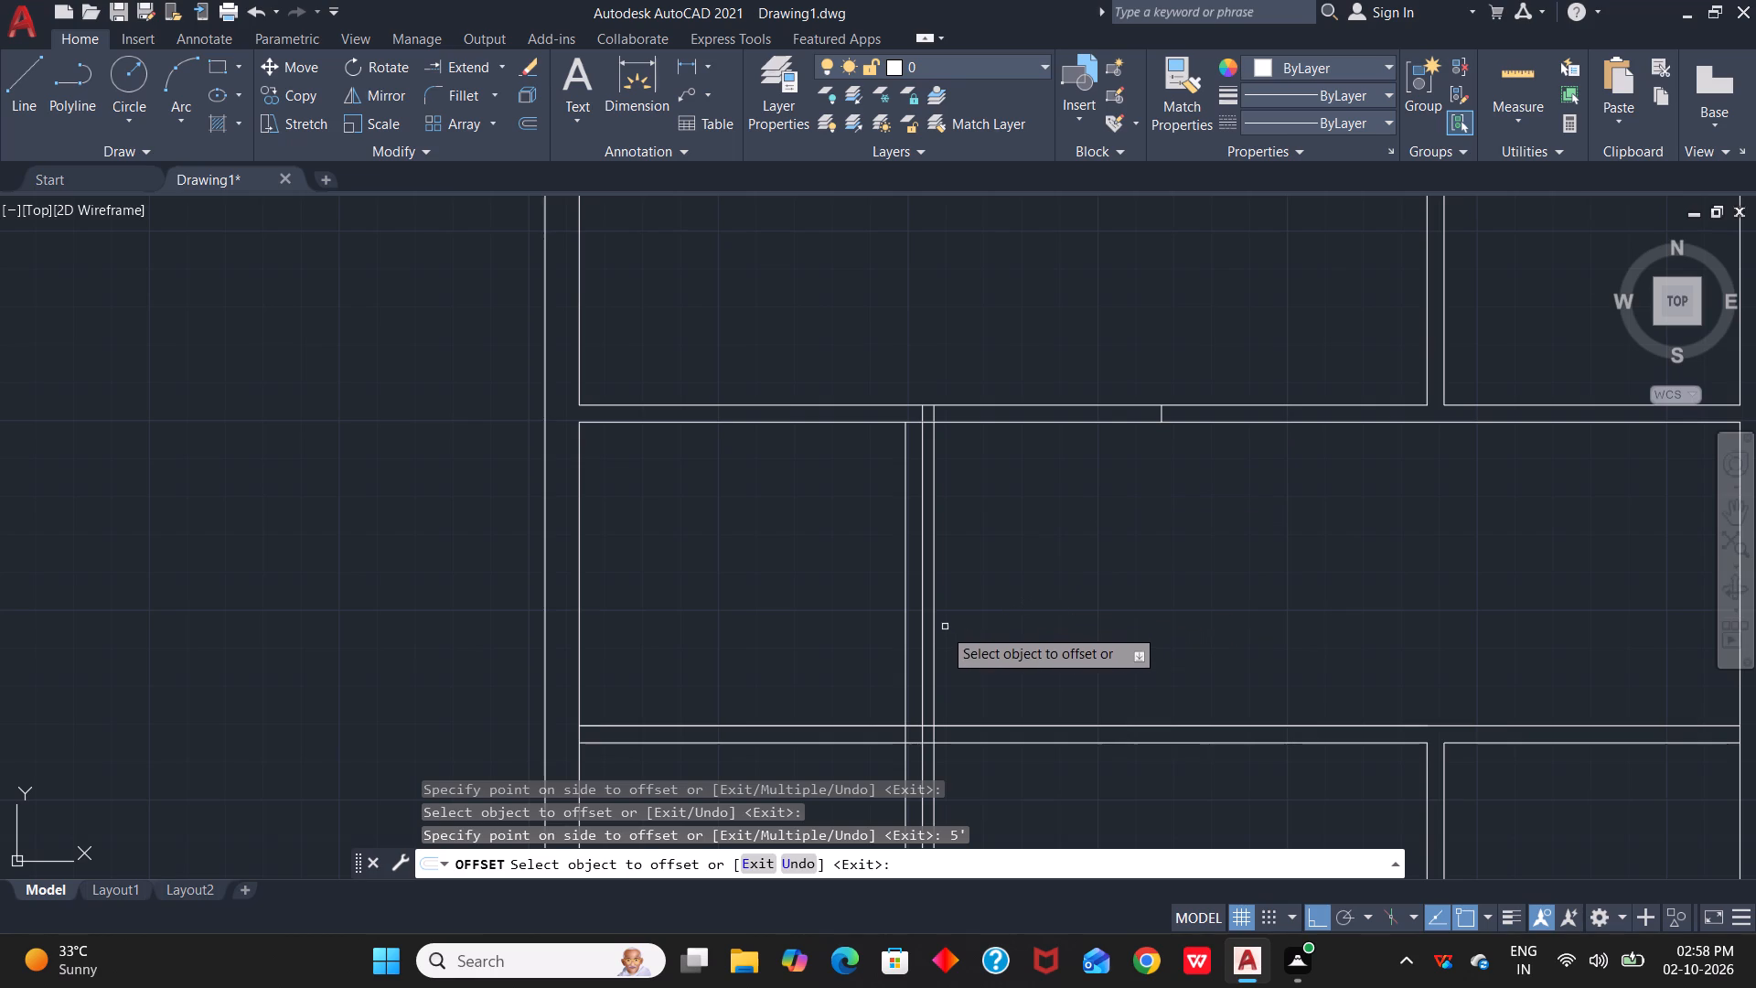
left_click(936, 633)
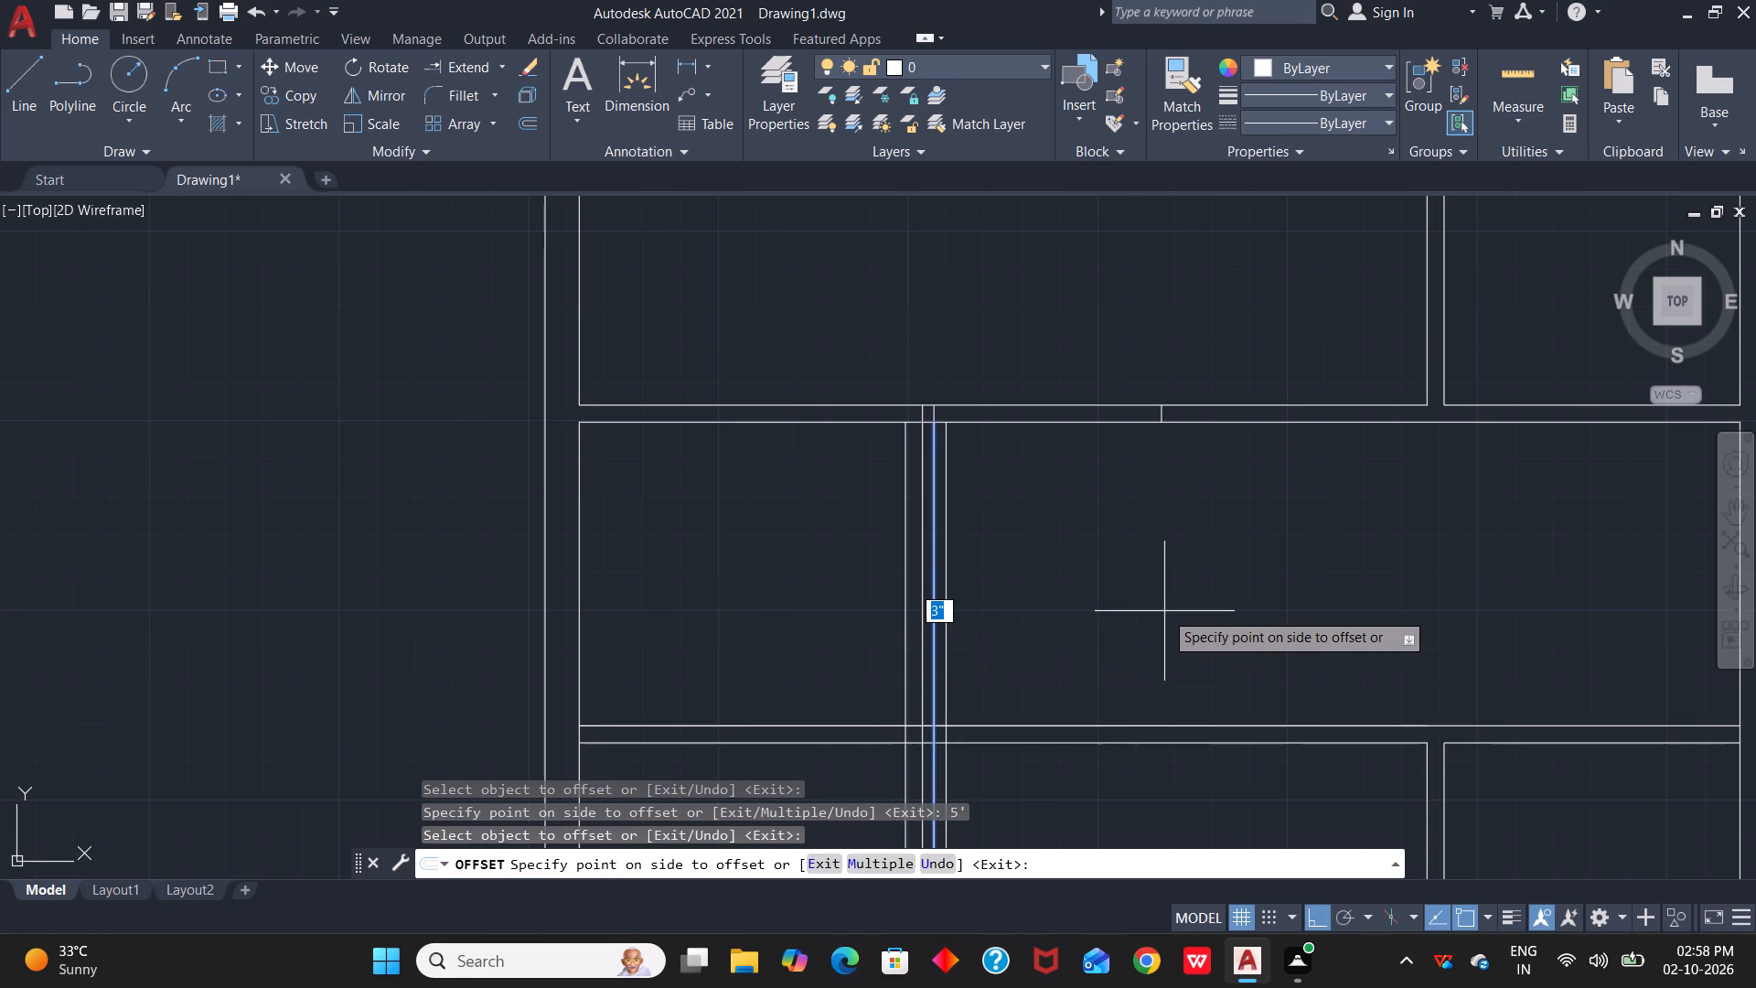
type("5'")
key("Return")
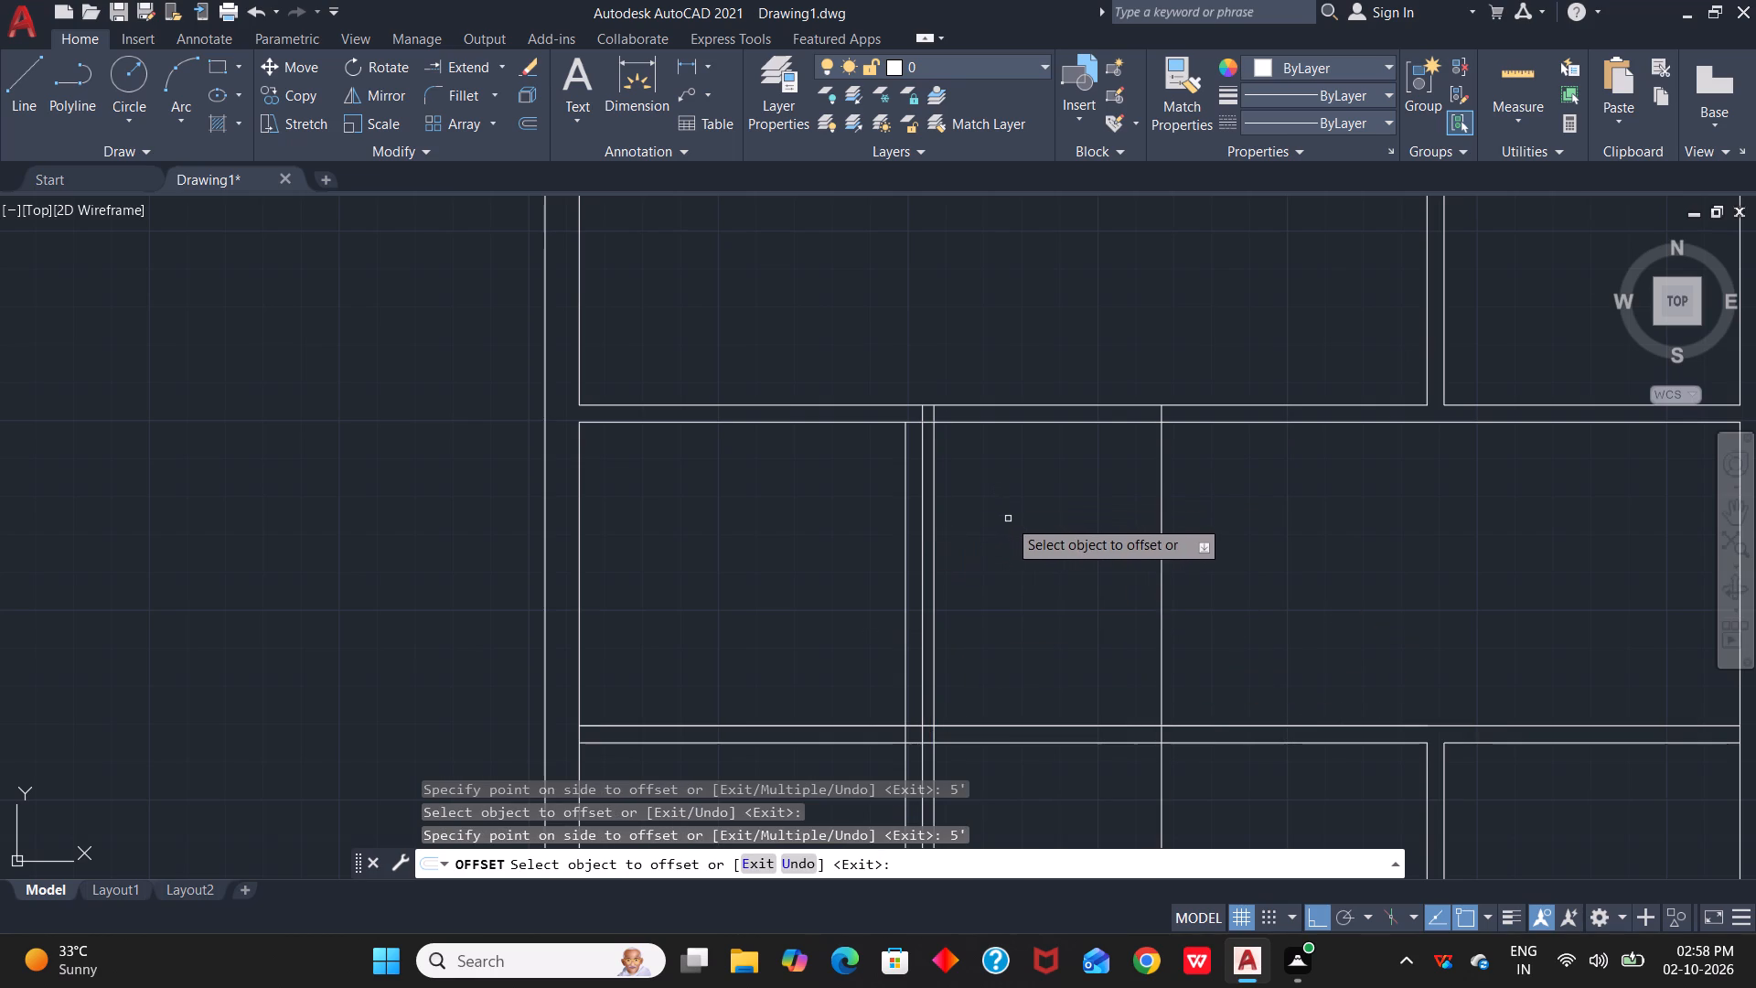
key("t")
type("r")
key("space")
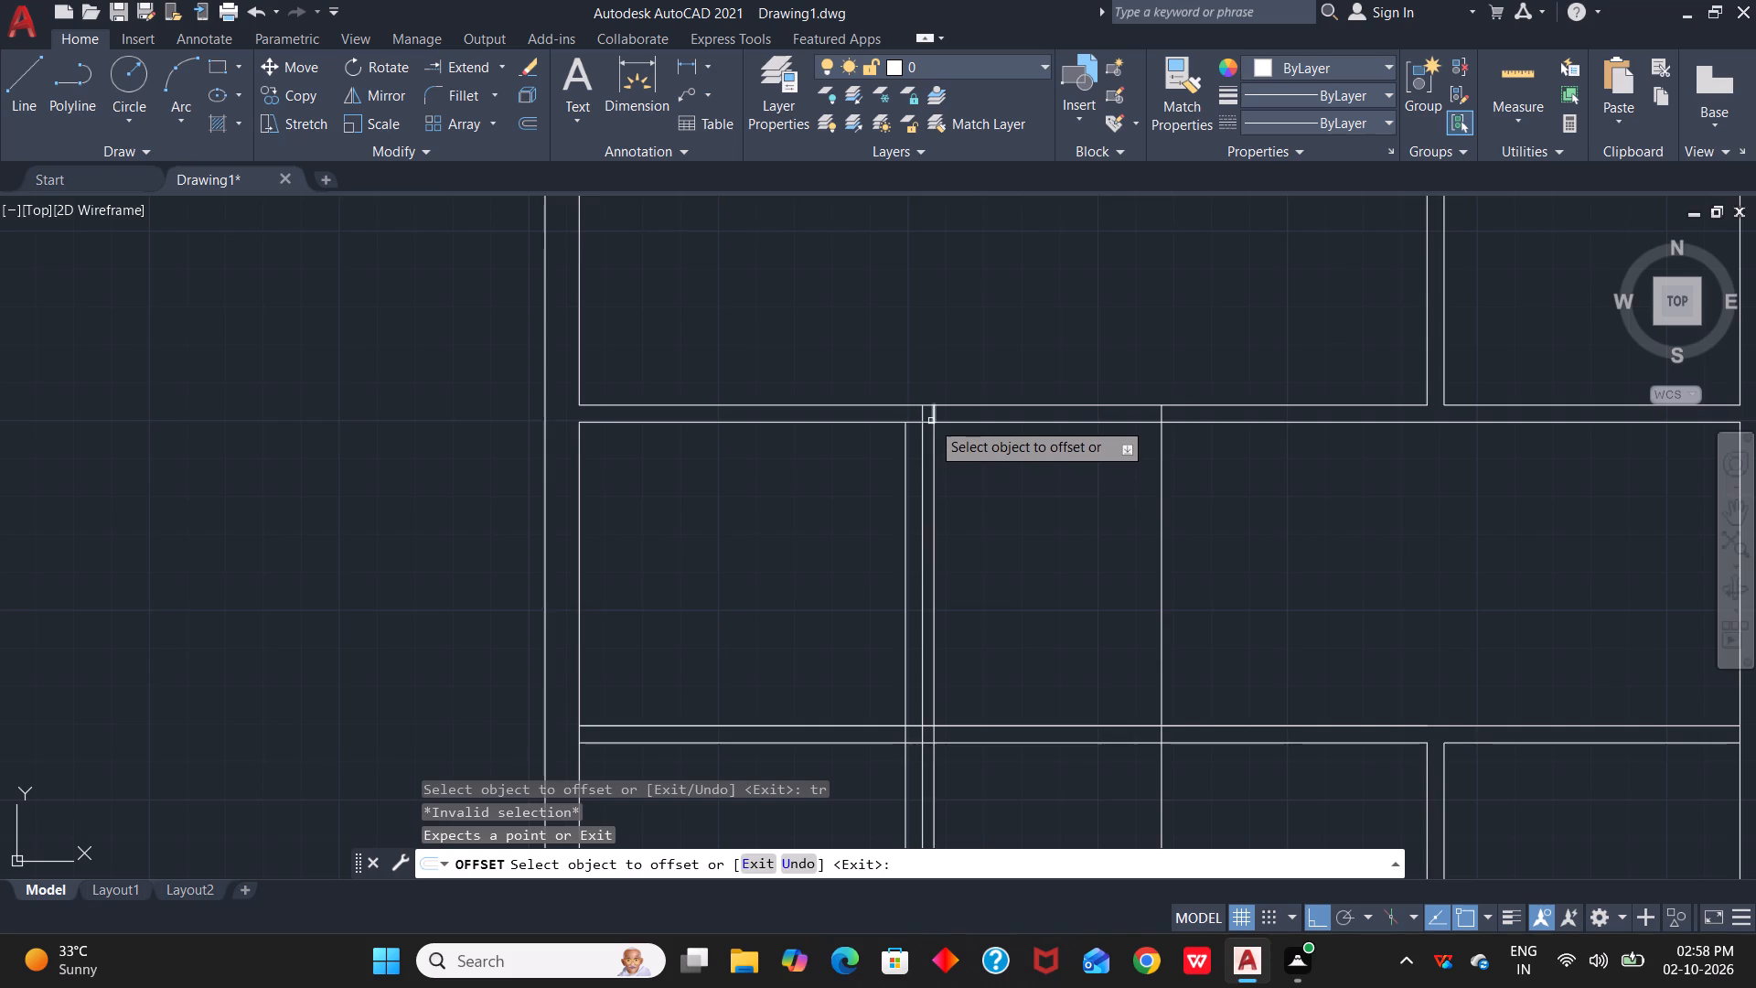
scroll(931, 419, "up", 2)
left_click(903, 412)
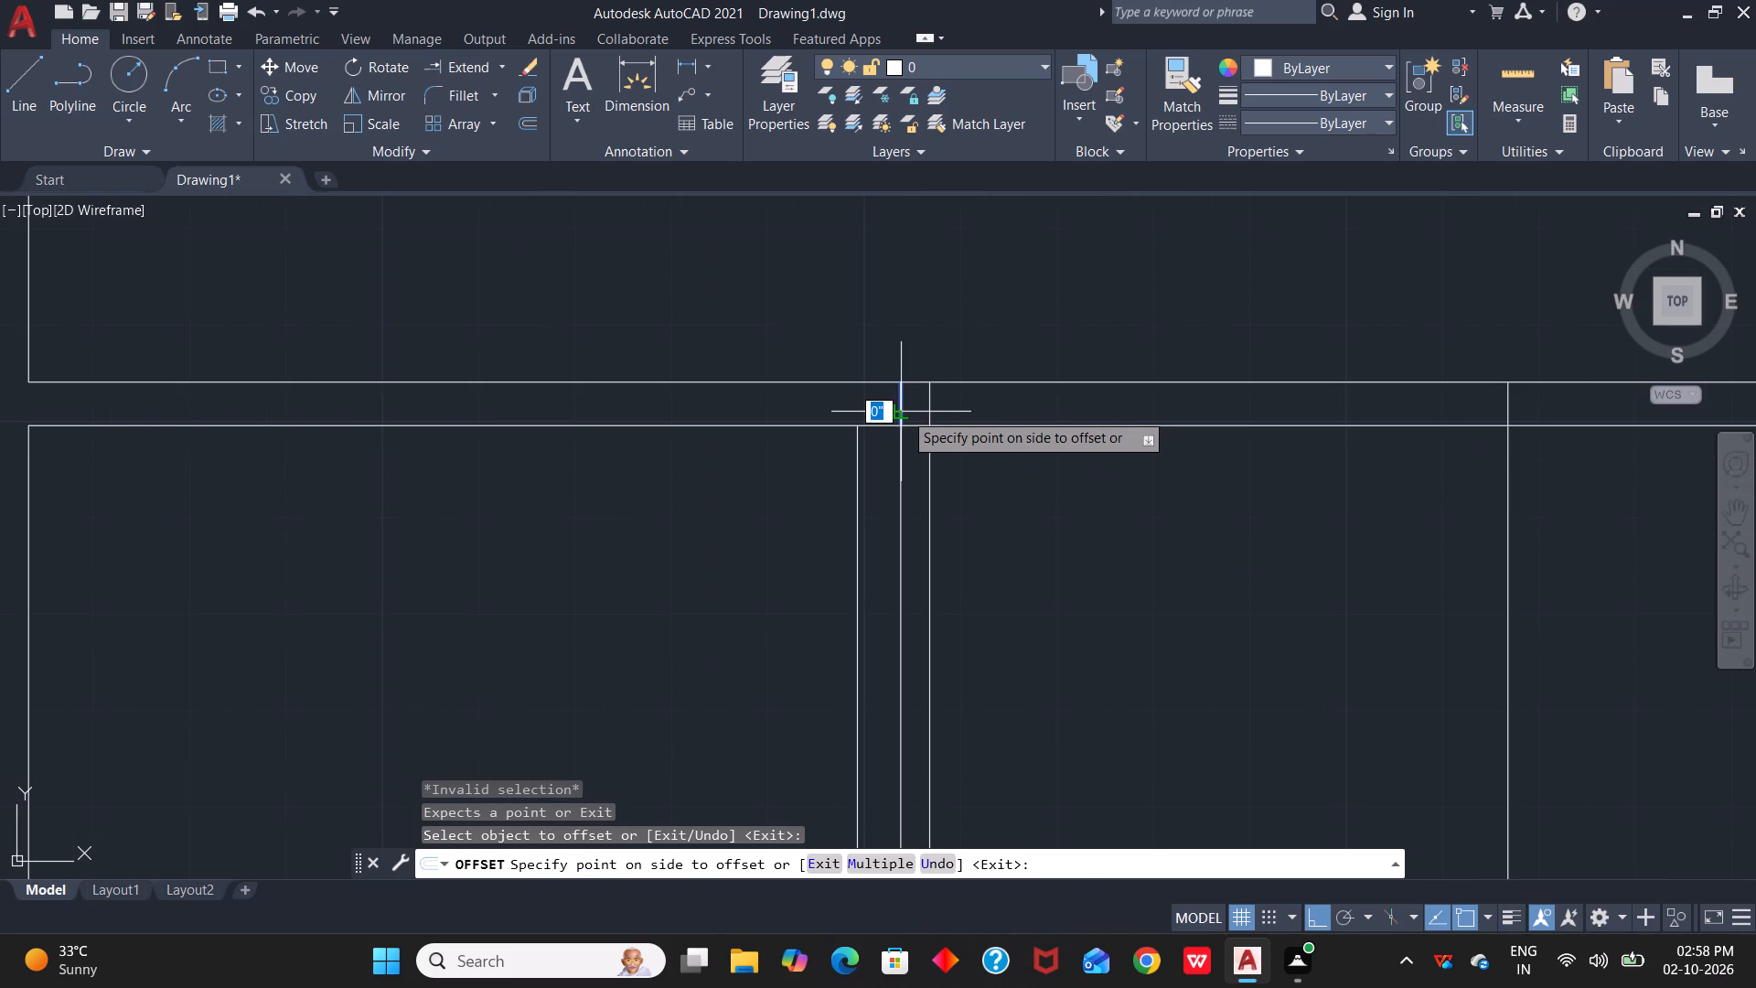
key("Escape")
Trim the original short line crossing the upper horizontal partition in line with the new partition's east face.
type("tr")
key("space")
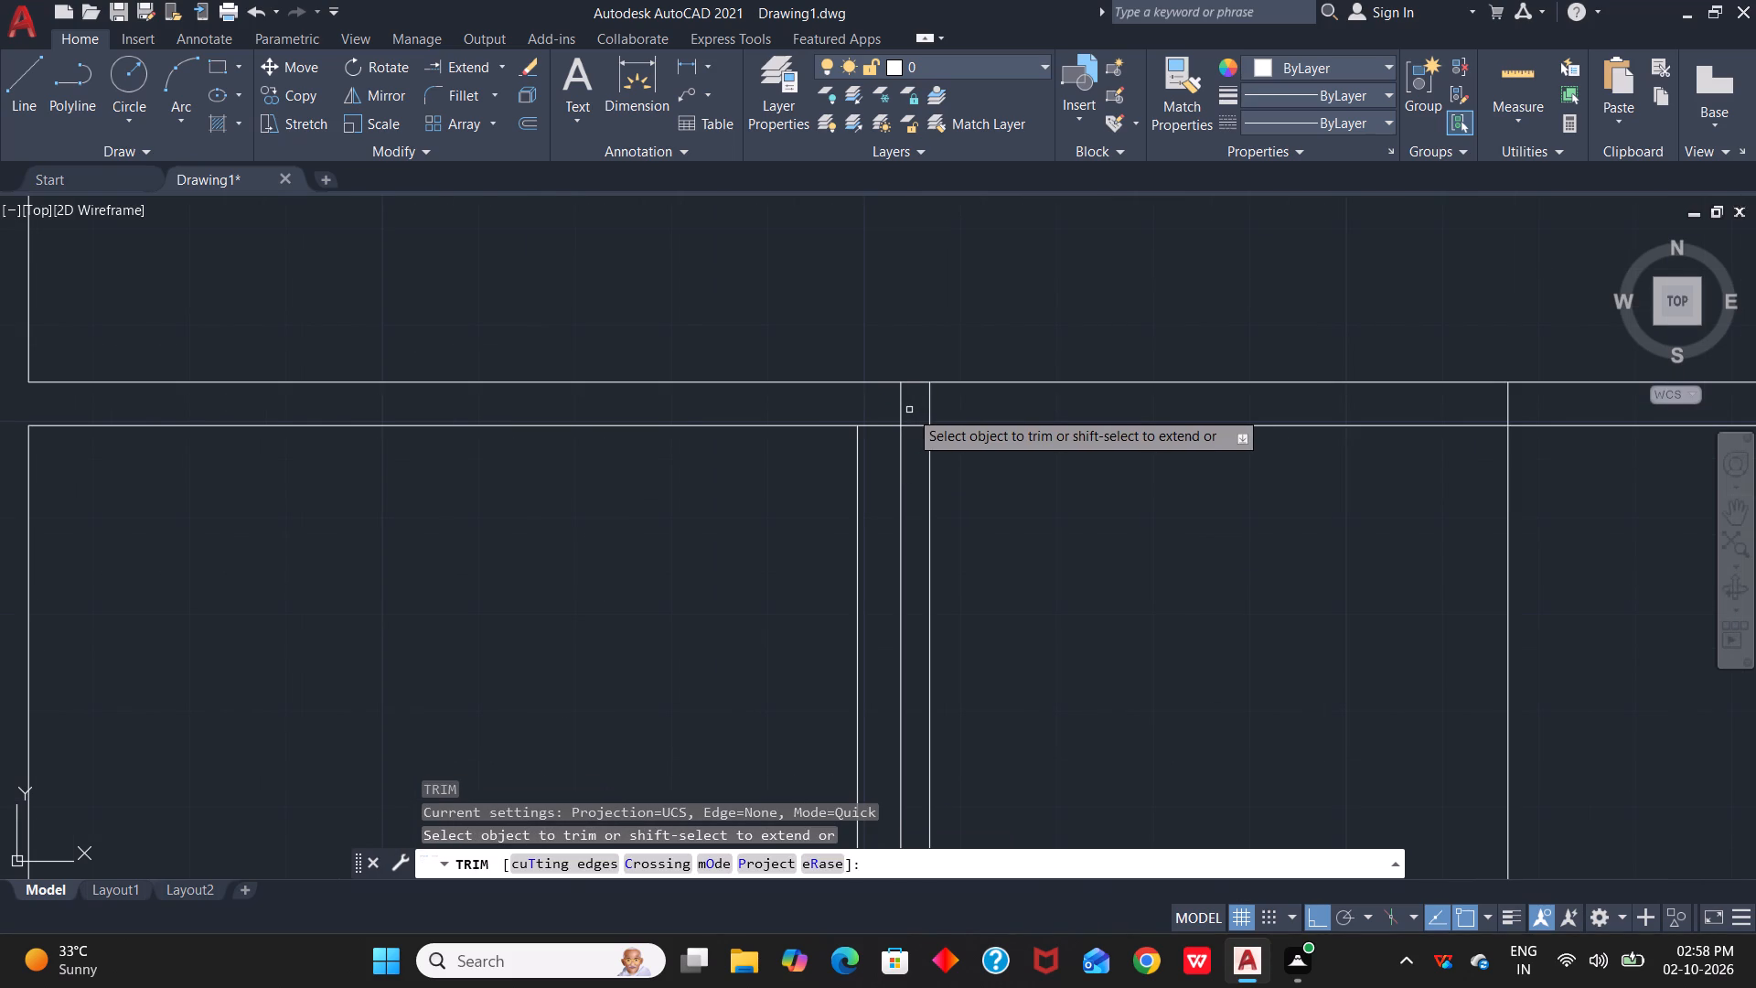
left_click(901, 409)
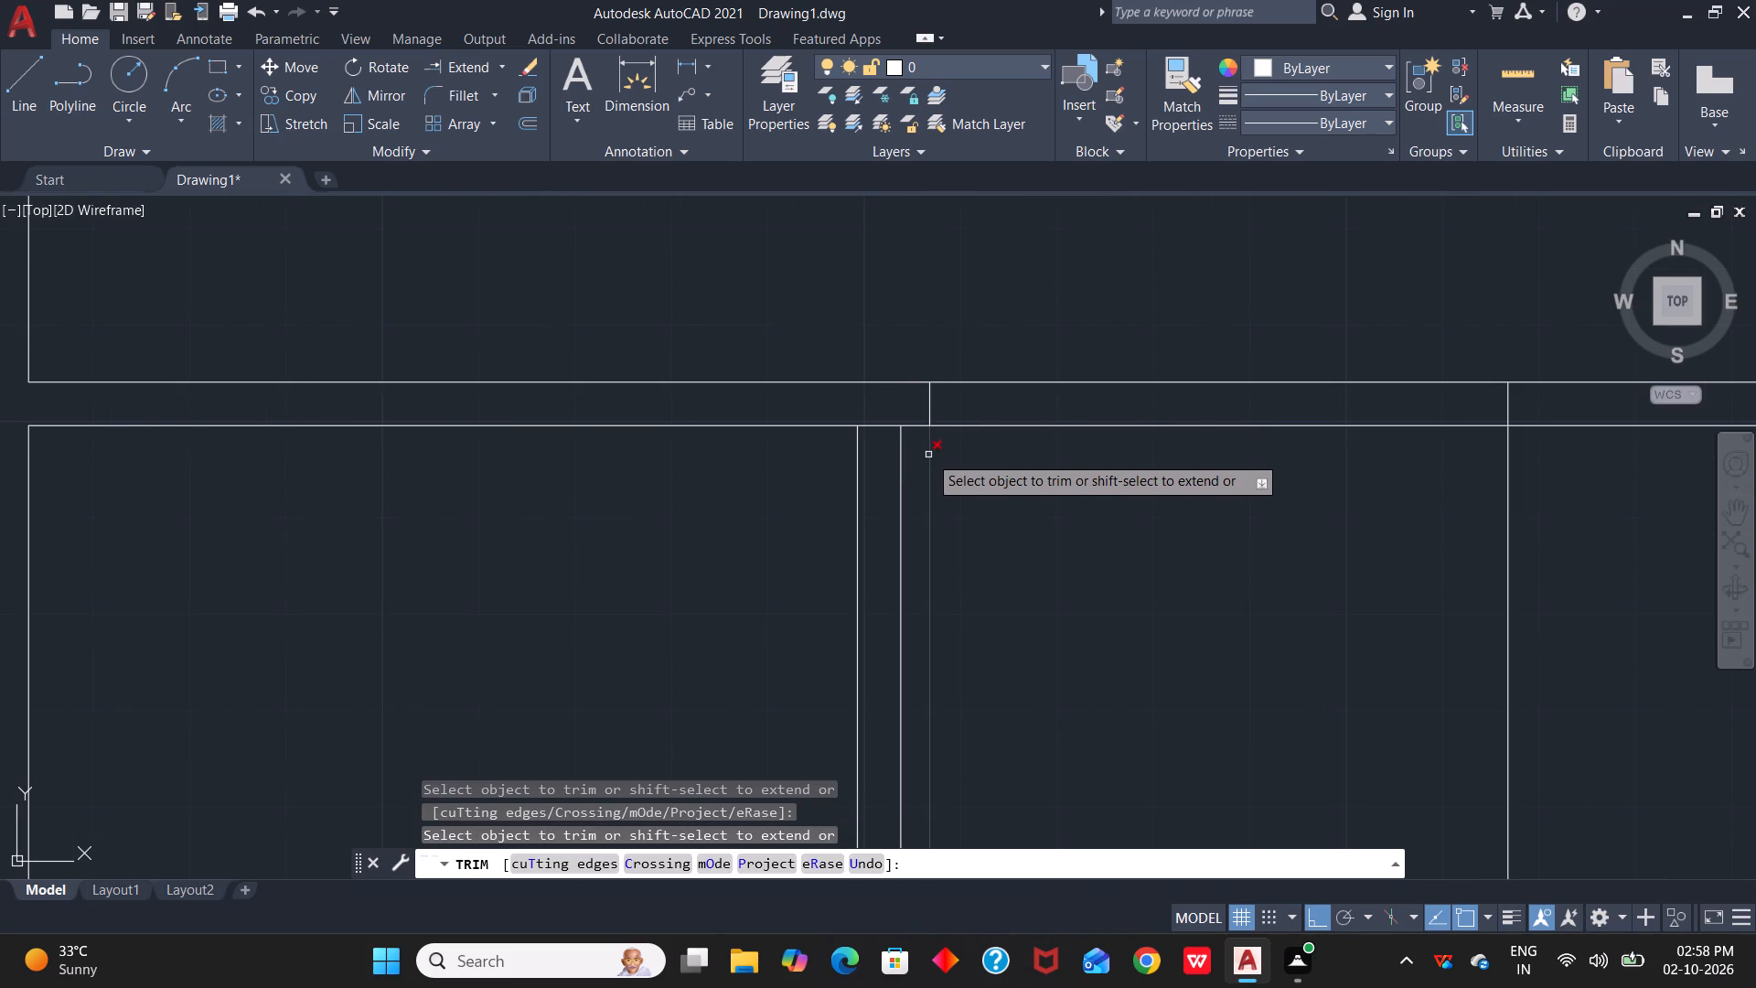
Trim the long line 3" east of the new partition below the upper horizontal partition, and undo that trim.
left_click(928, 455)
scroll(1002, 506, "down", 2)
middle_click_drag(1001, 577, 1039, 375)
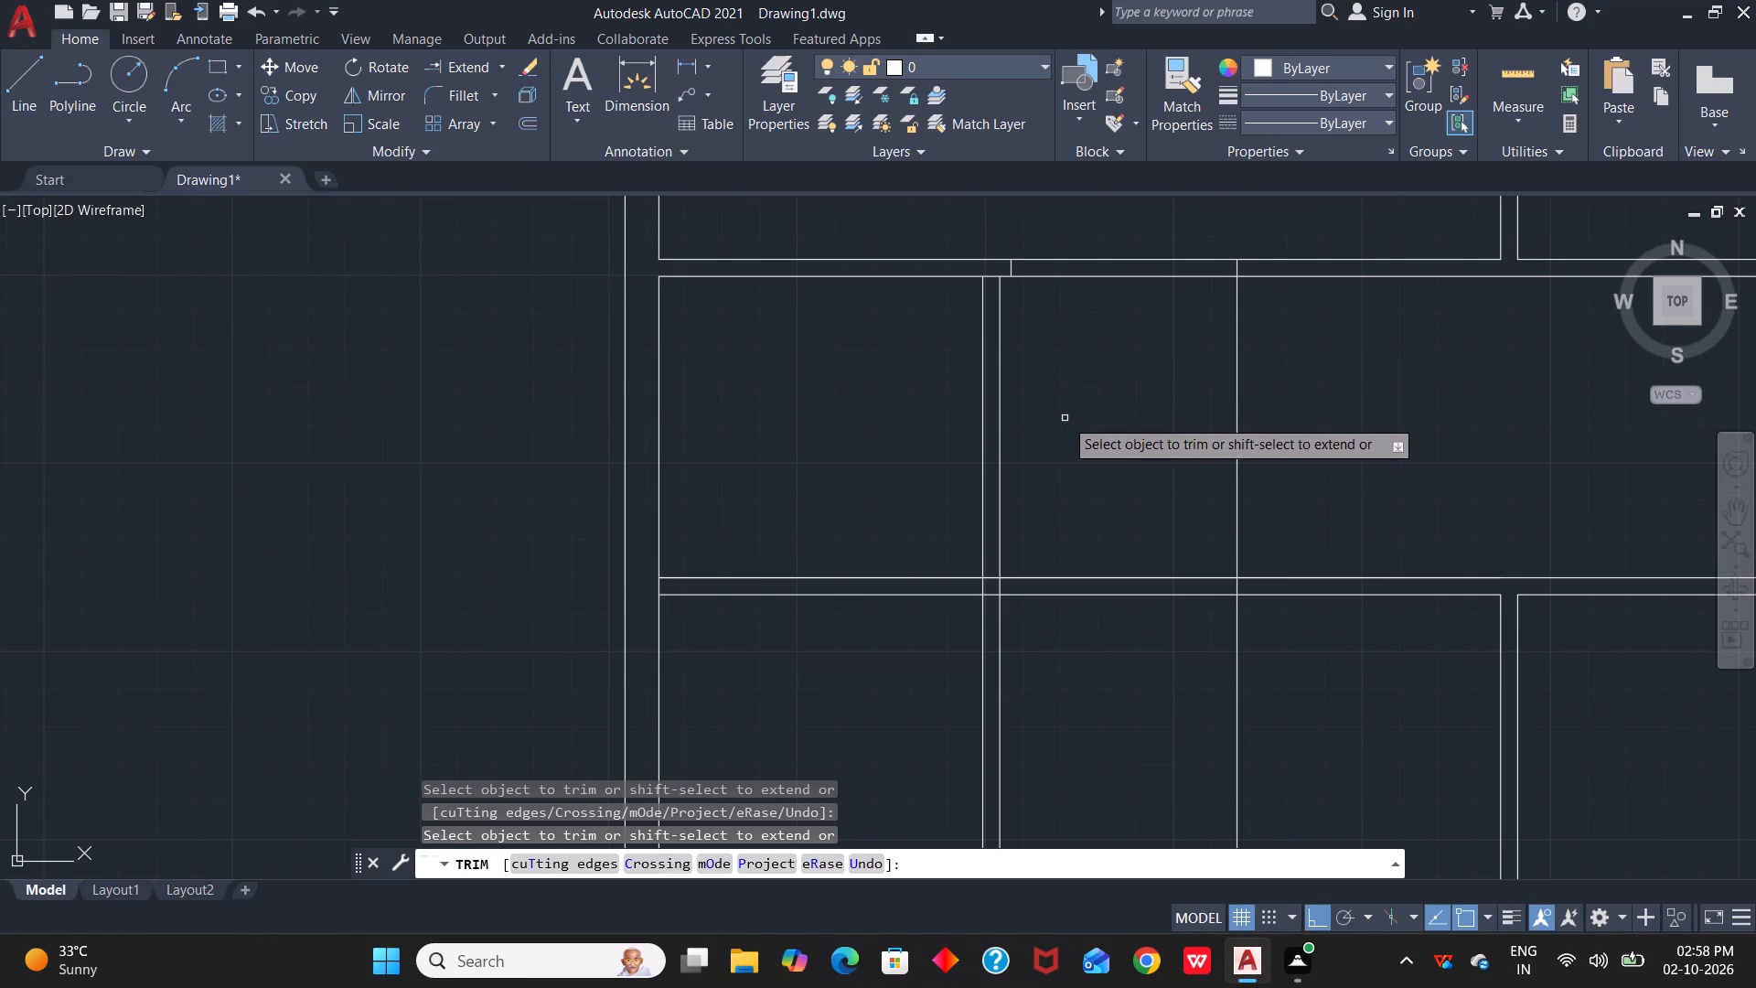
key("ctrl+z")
Trim both opening guide lines outside the lower horizontal partition, plus the vertical partition's east line inside that junction.
scroll(1026, 500, "down", 4)
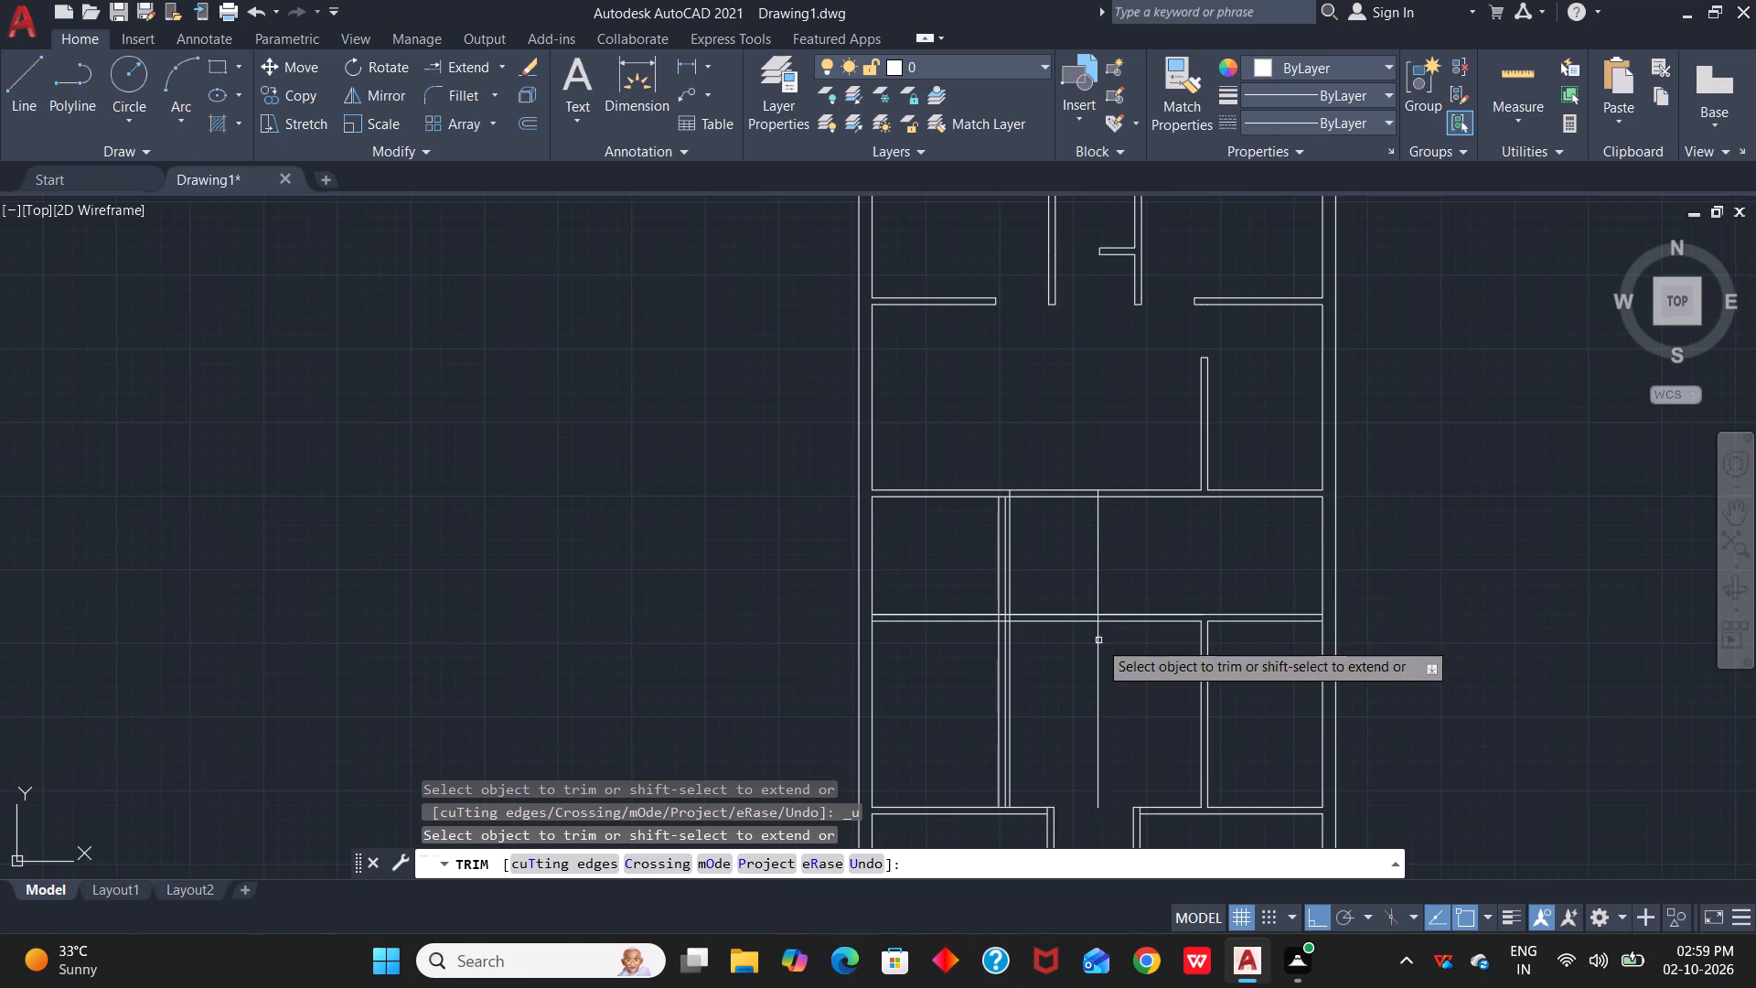
scroll(1047, 566, "up", 3)
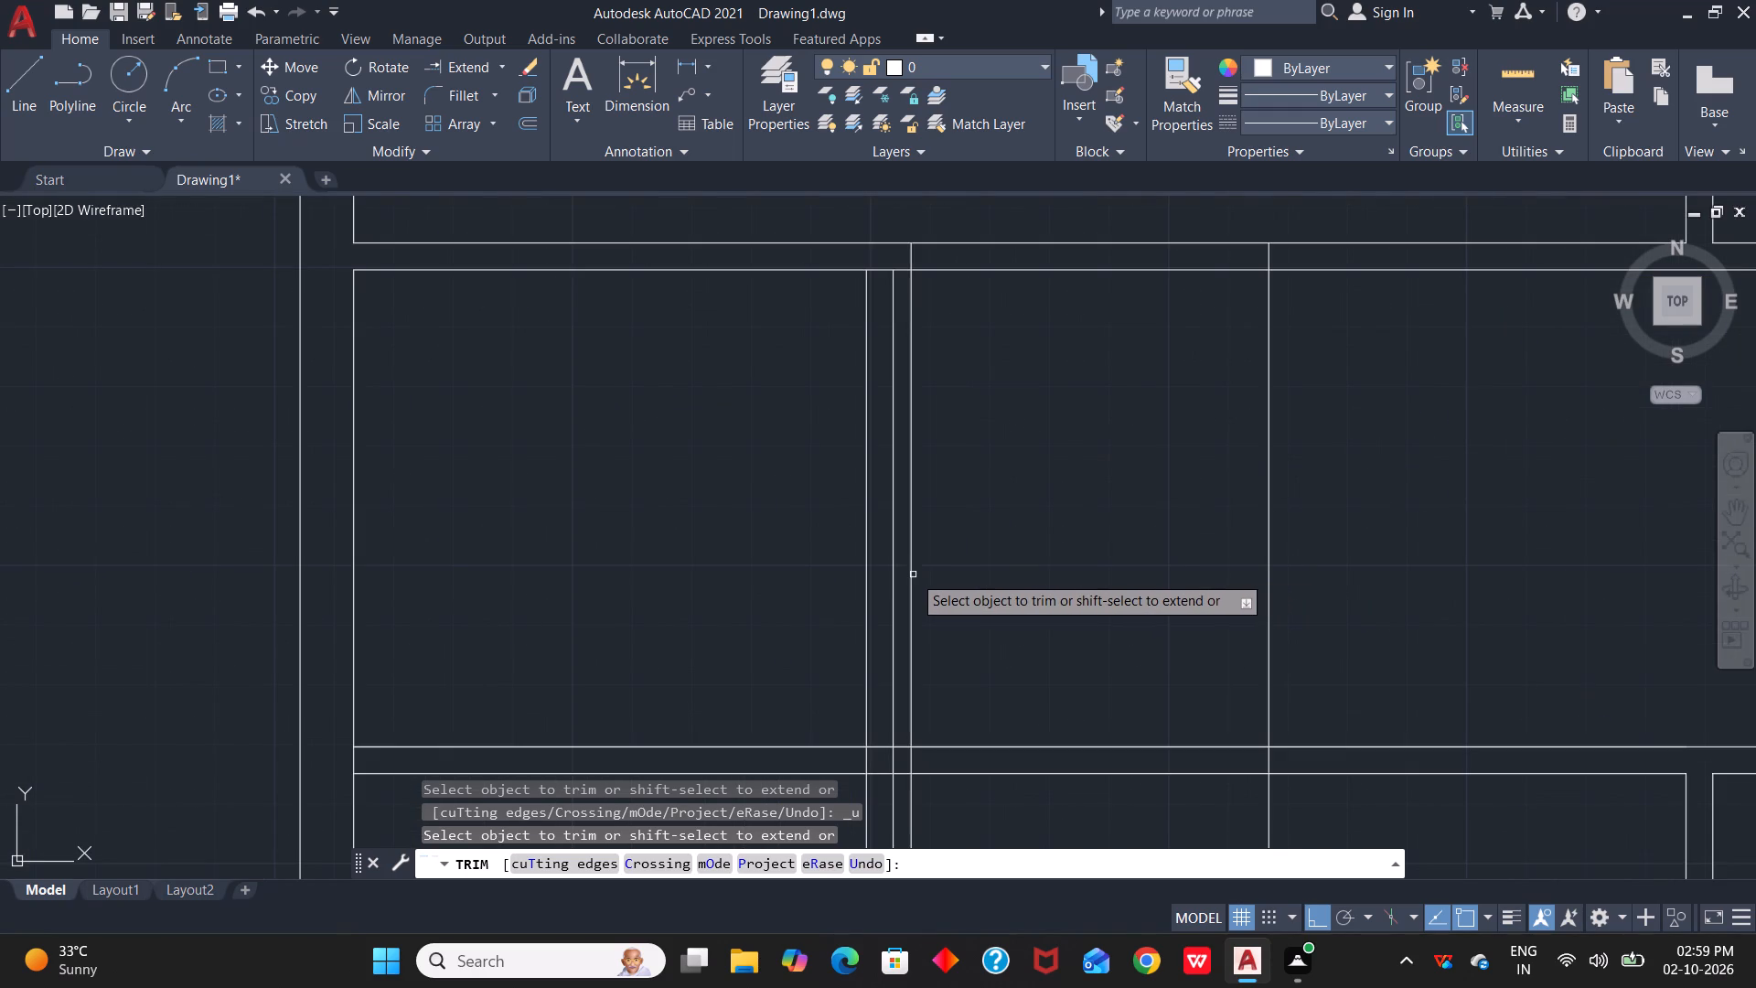
left_click(912, 575)
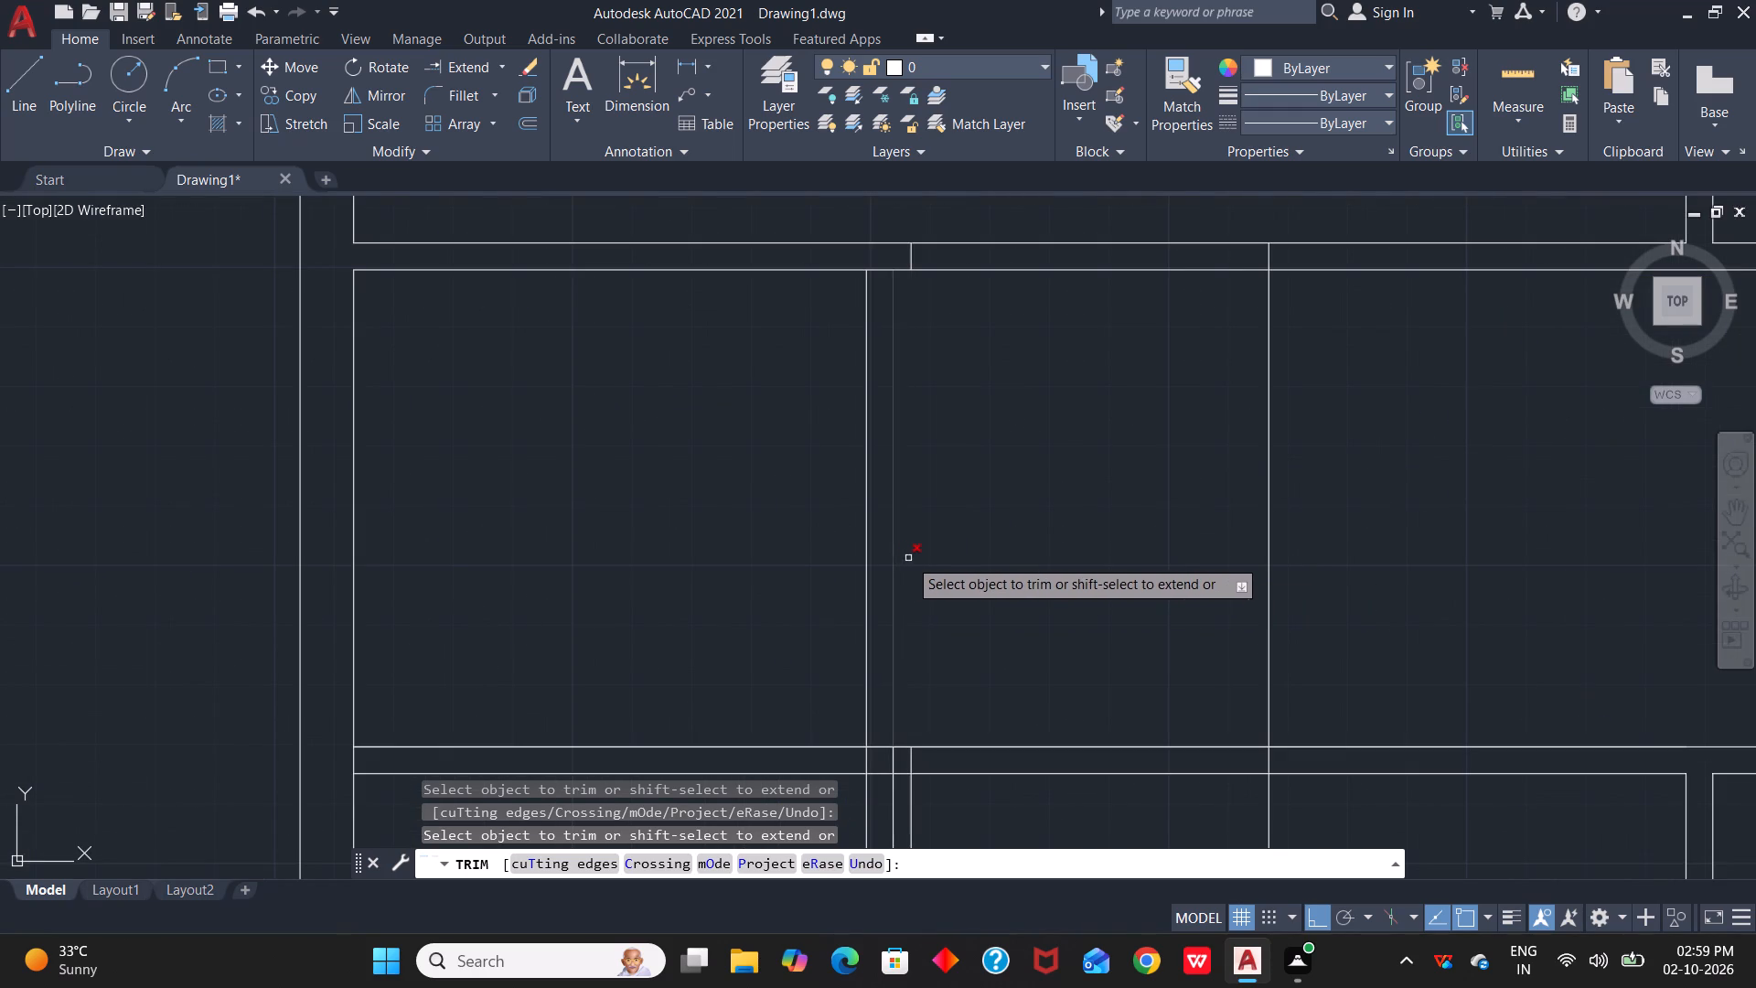
left_click(892, 760)
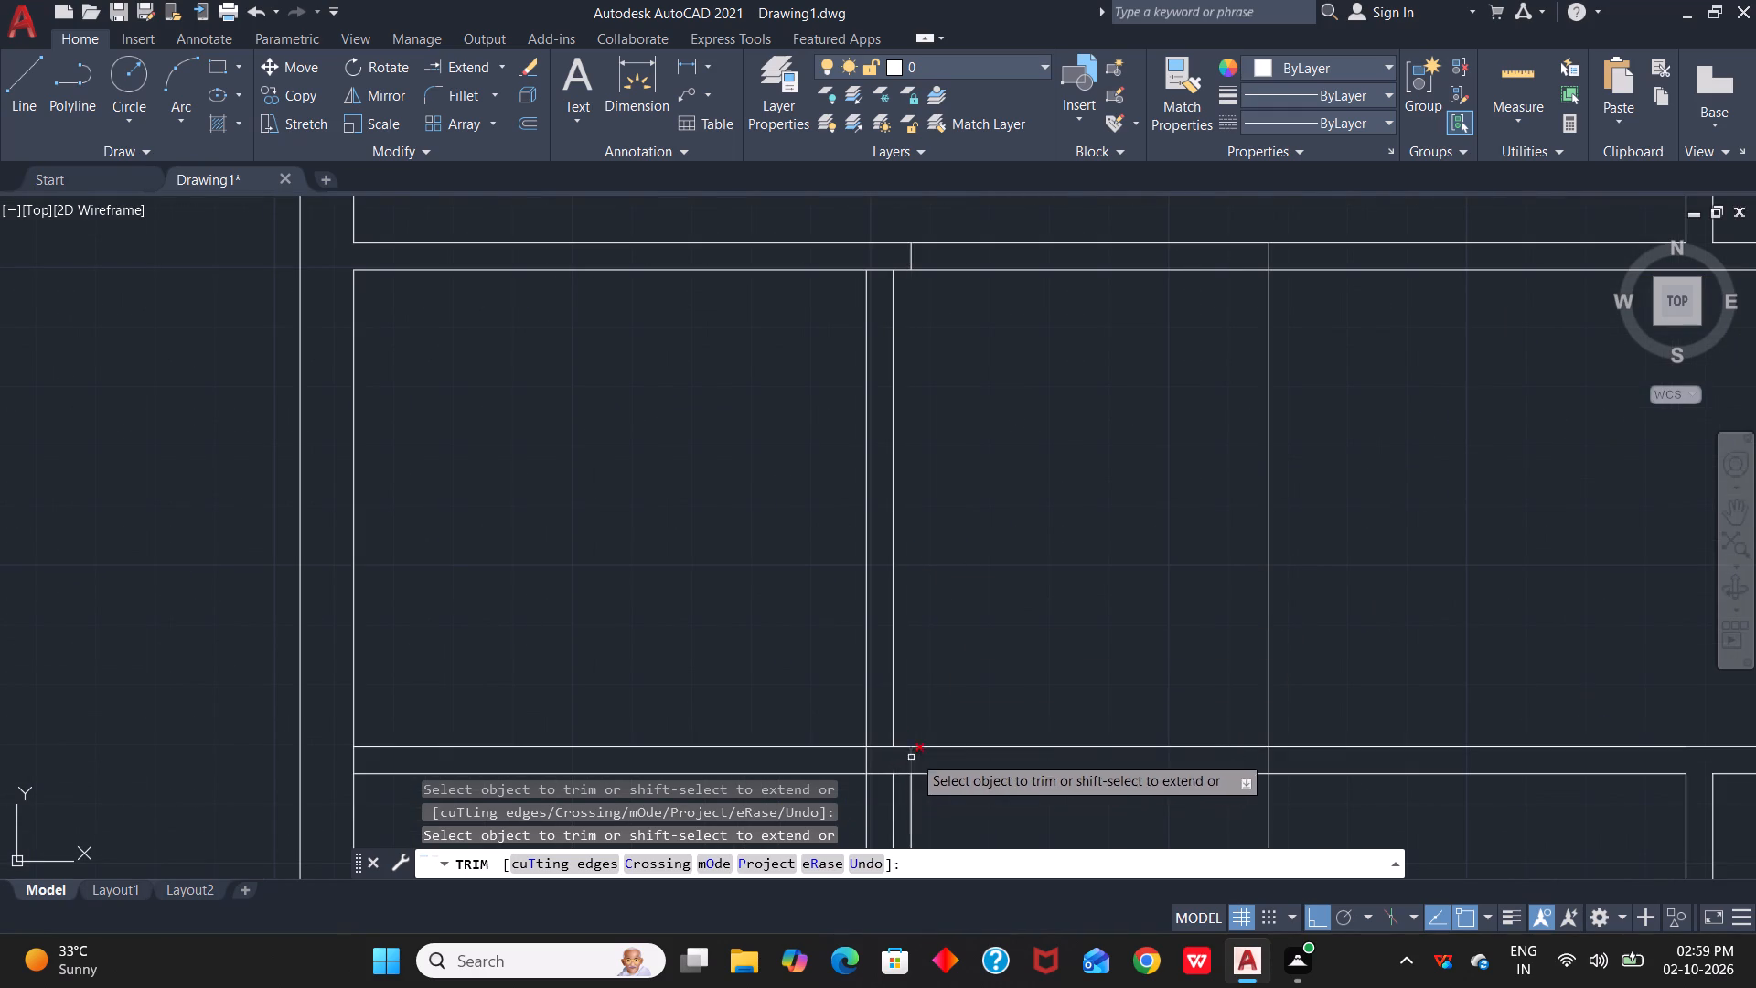
scroll(1023, 616, "down", 1)
middle_click_drag(1028, 614, 1119, 365)
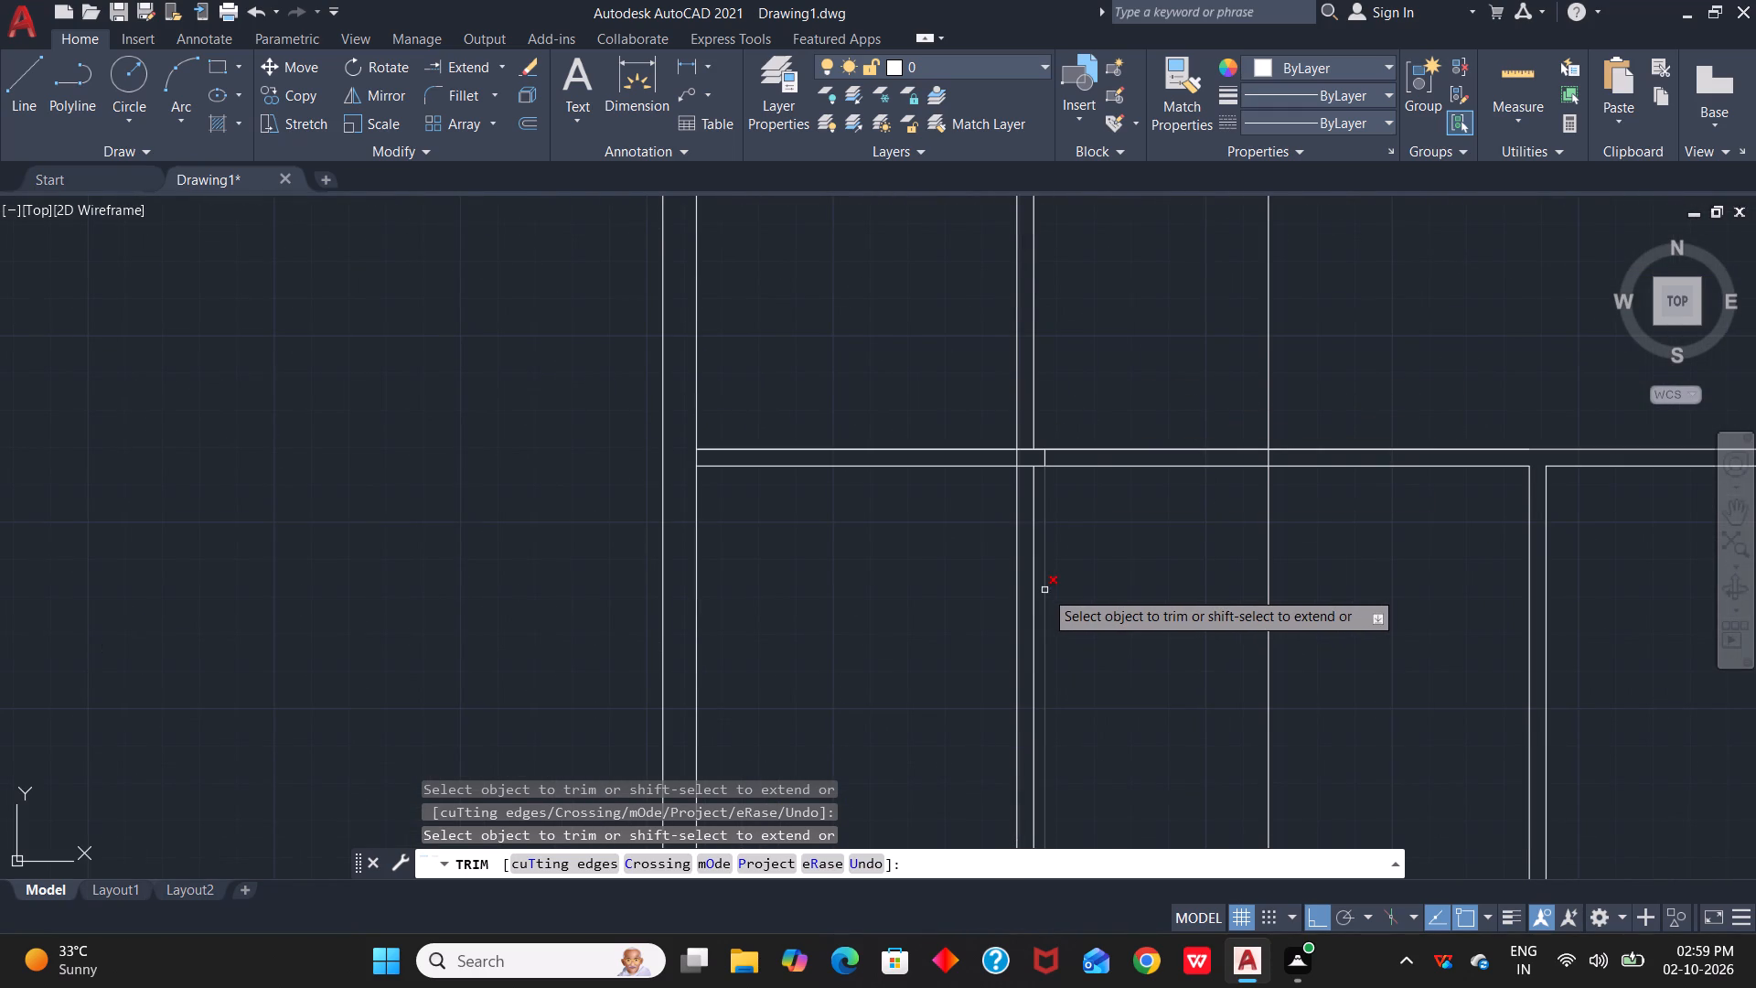
left_click(1044, 590)
left_click(1269, 559)
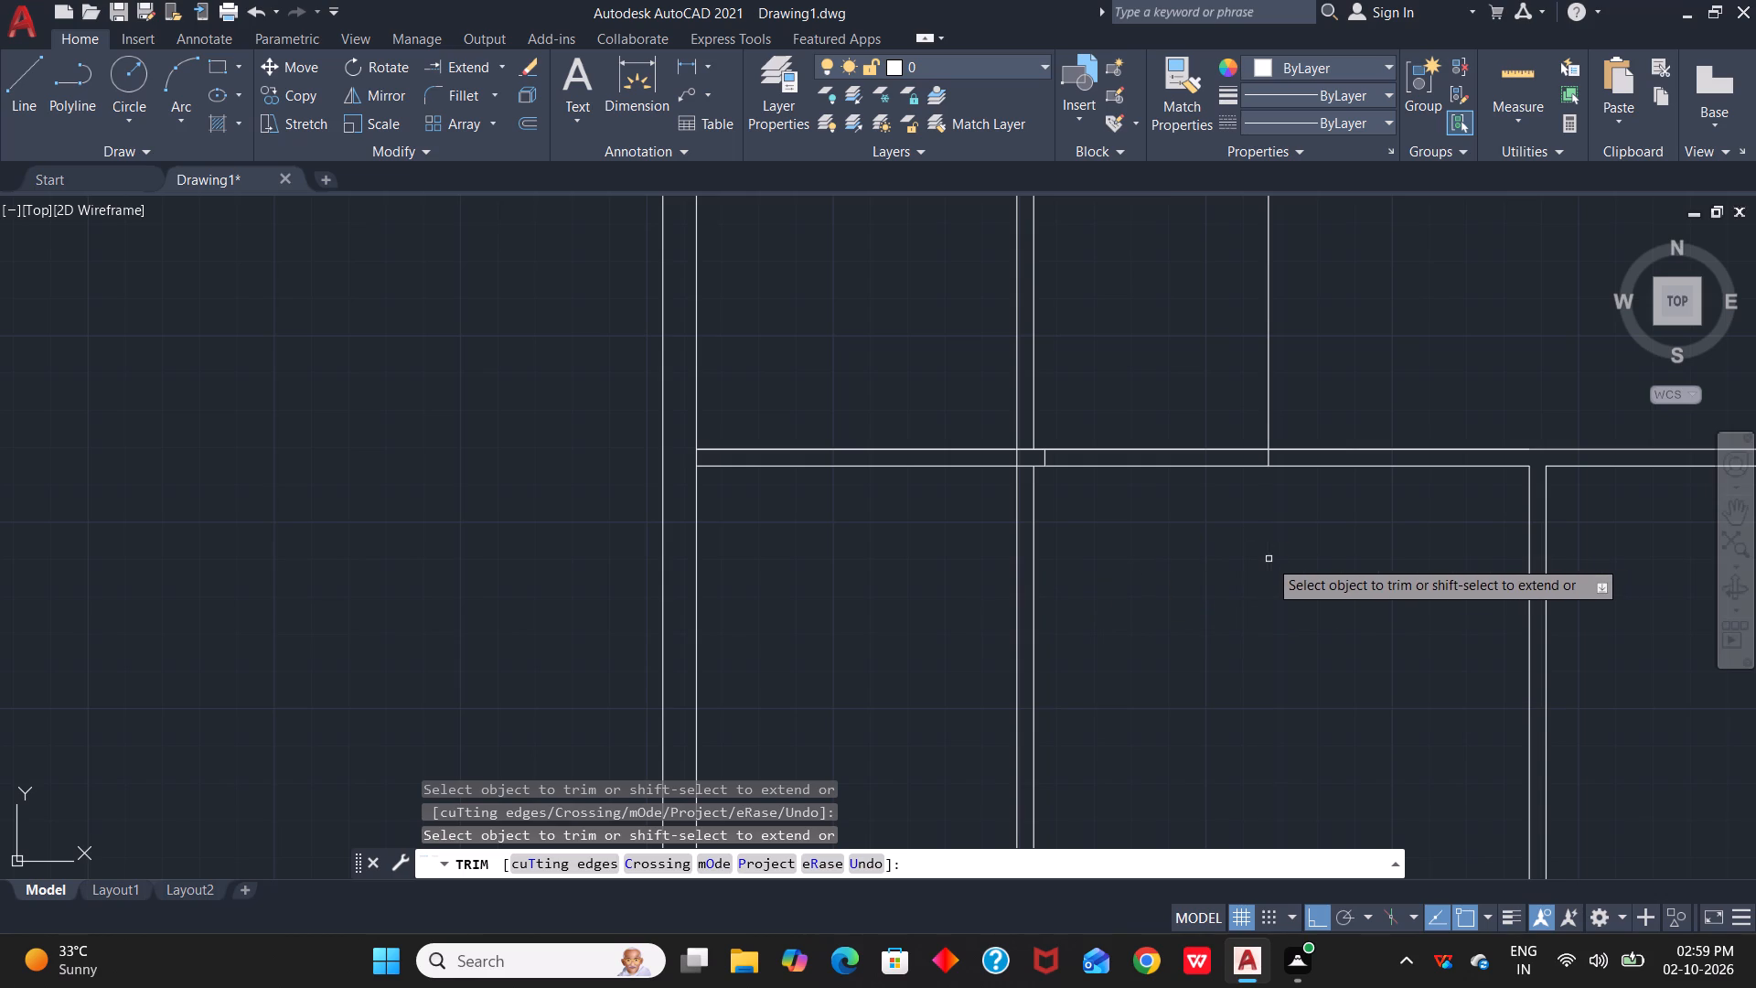
left_click(1270, 357)
Trim both faces of the lower horizontal partition between the two short guide lines to cut the 5' opening.
left_click_drag(1185, 356, 1169, 511)
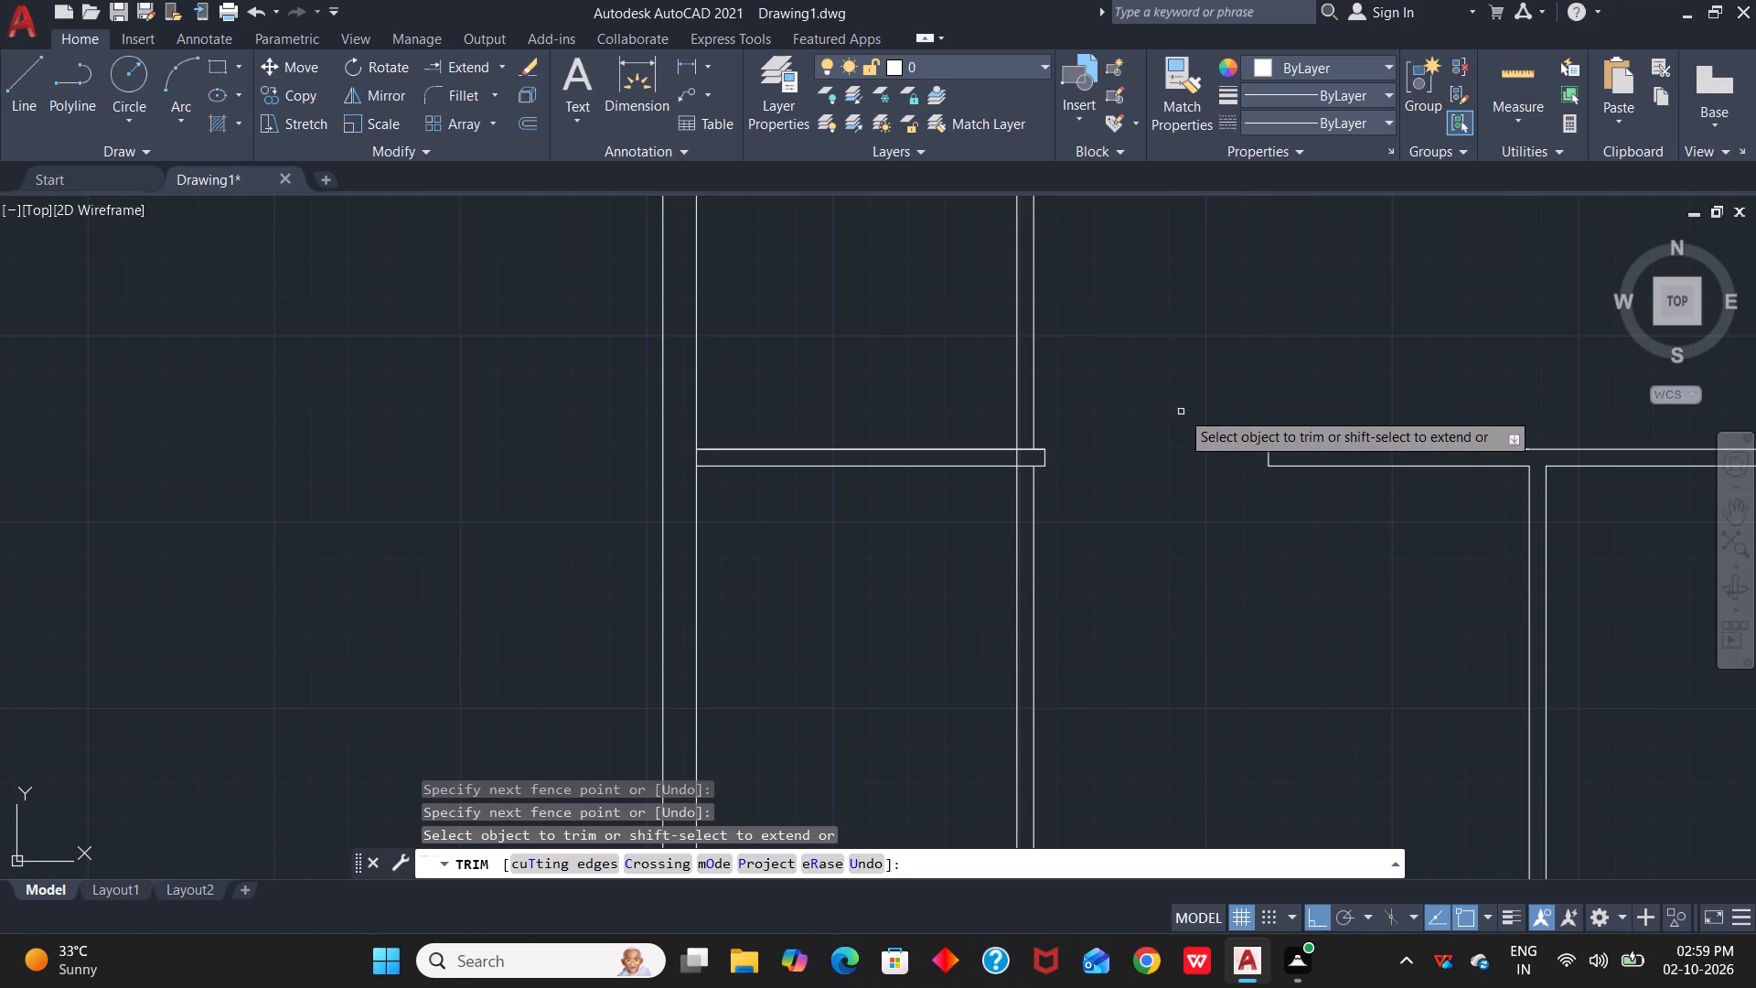
Trim the remaining wall lines crossing inside the junction of the vertical partition and the lower horizontal partition.
scroll(1181, 411, "down", 1)
middle_click_drag(1181, 411, 1191, 575)
scroll(1096, 616, "up", 3)
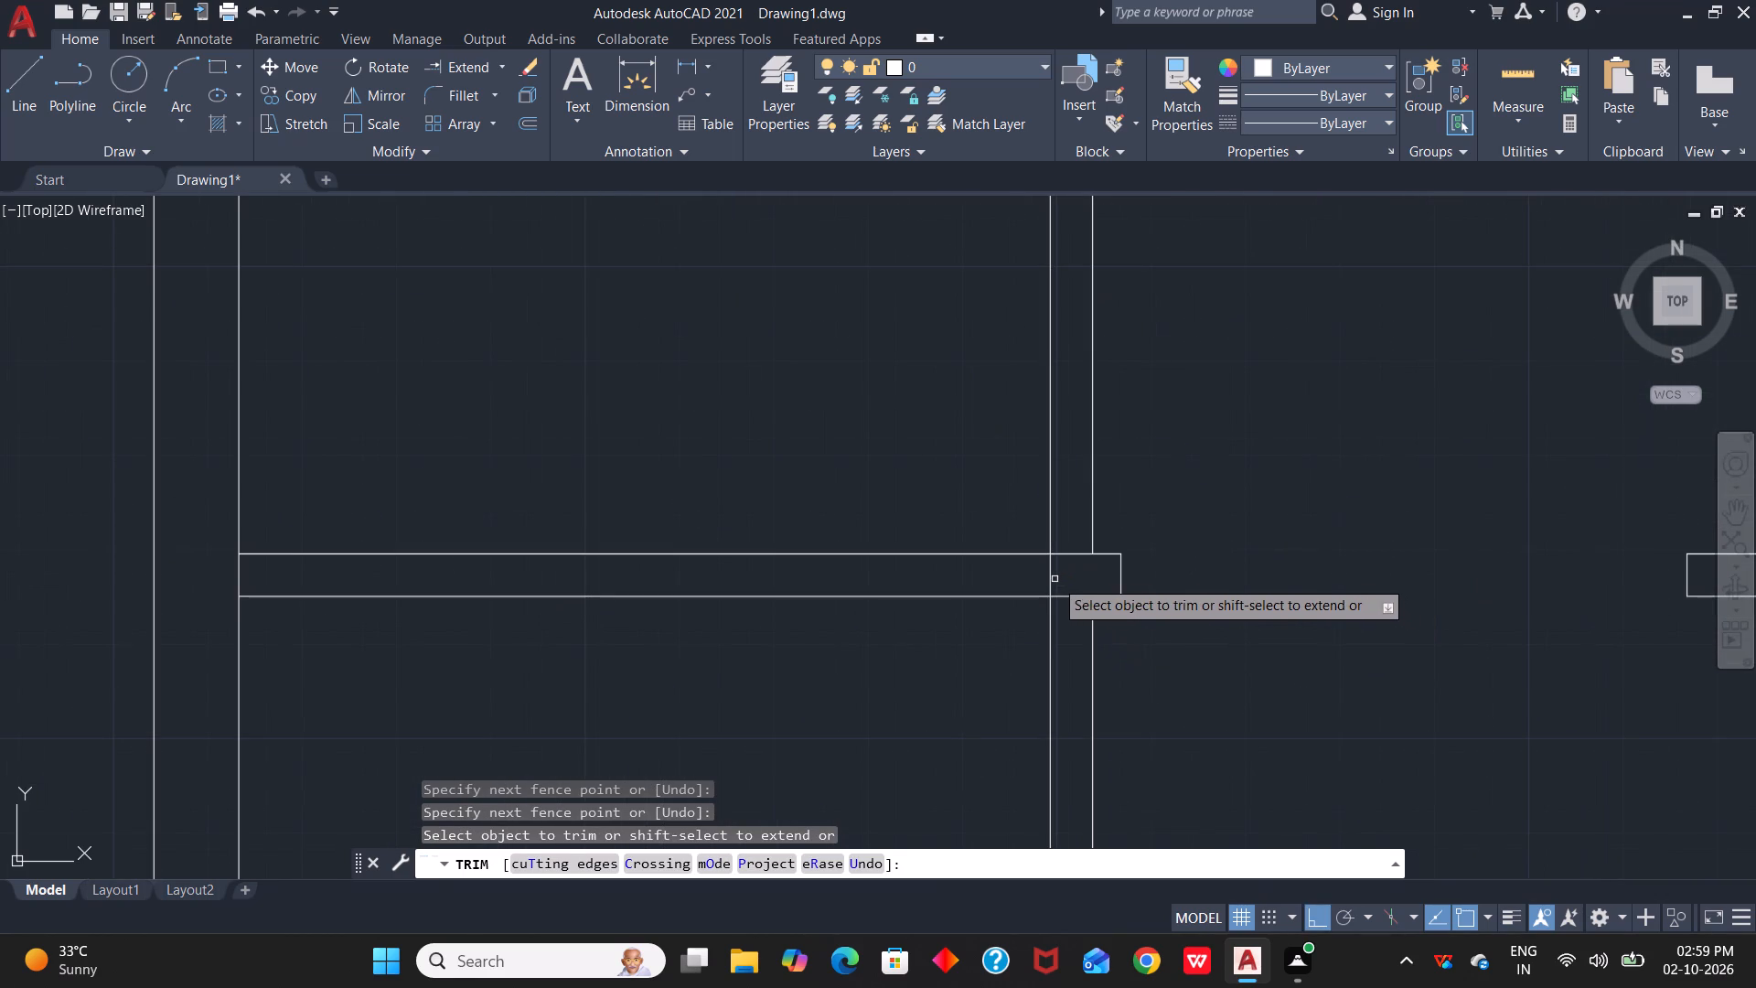
left_click(1050, 572)
scroll(1224, 485, "down", 3)
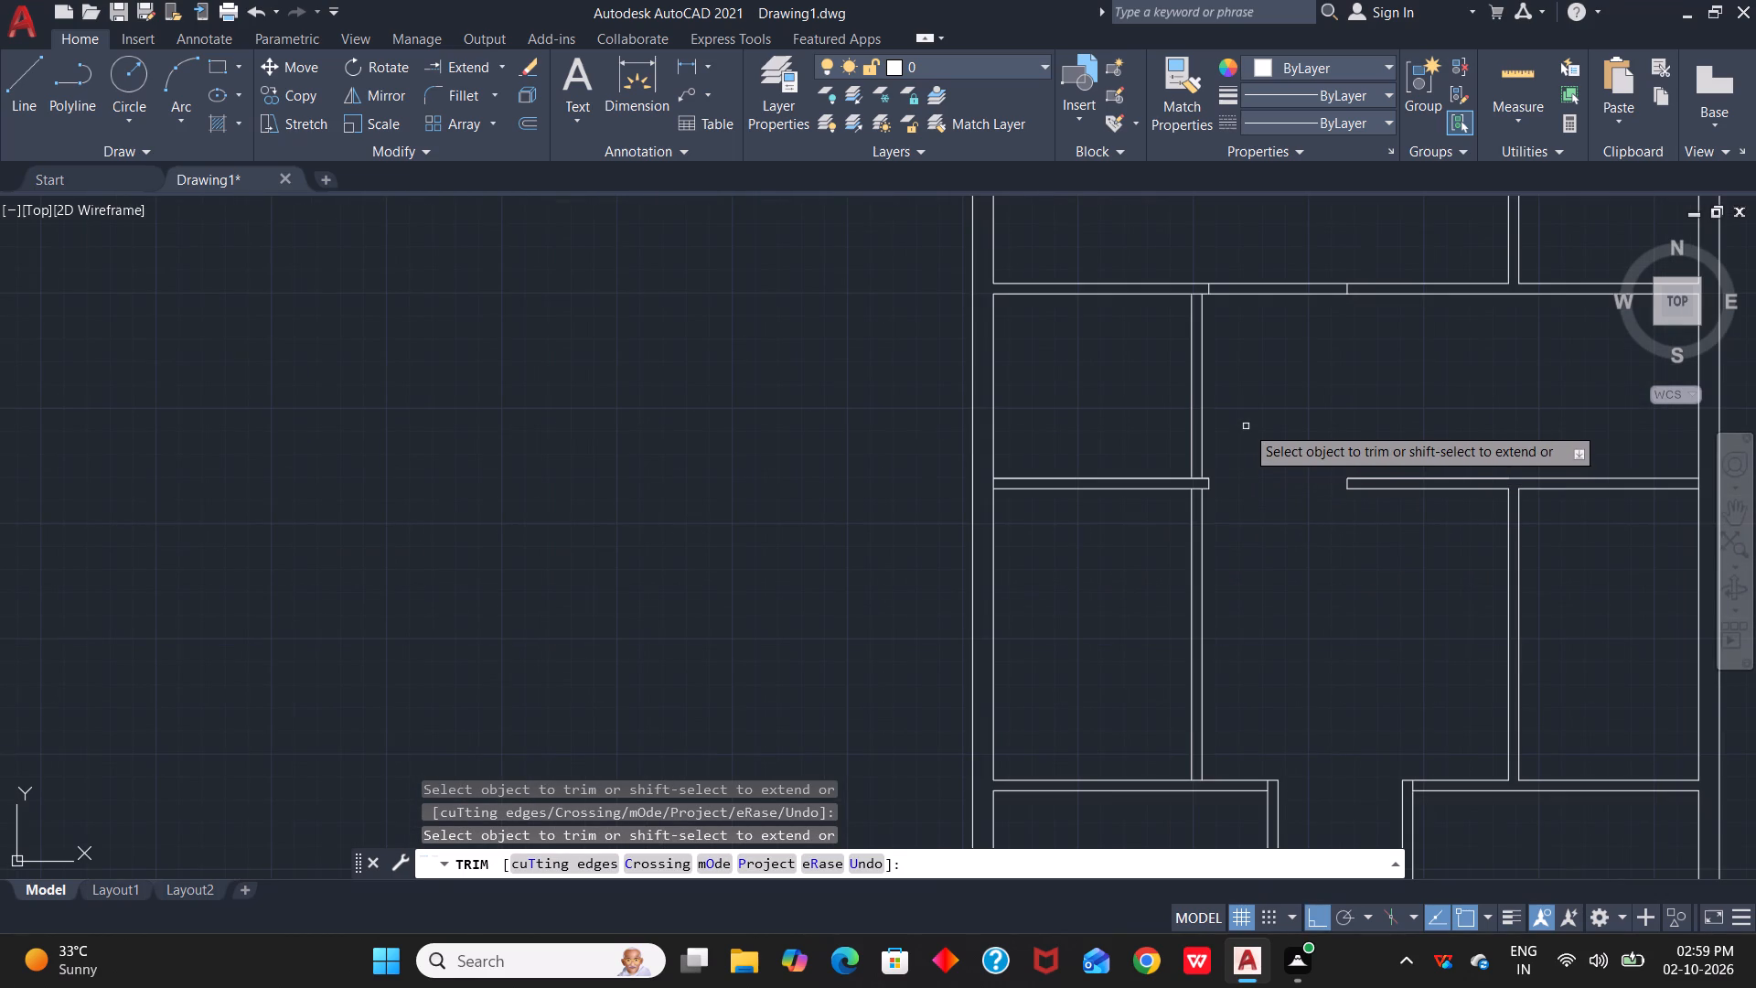
scroll(1246, 424, "up", 1)
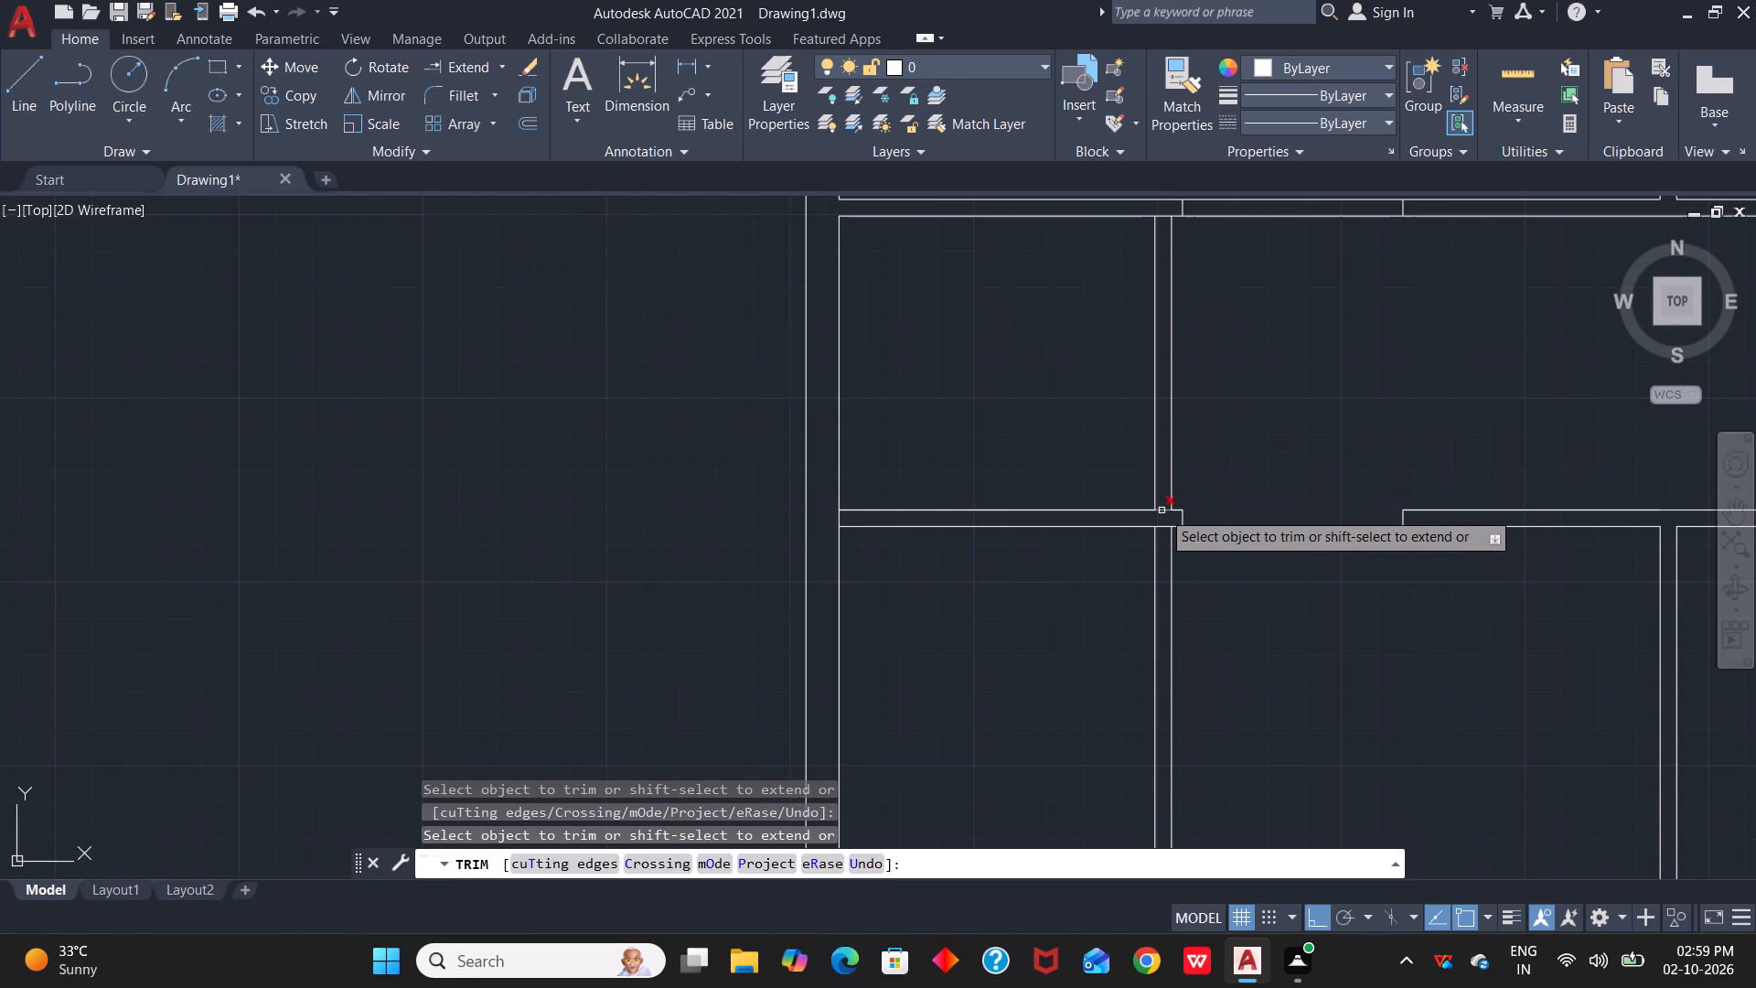
left_click(1164, 510)
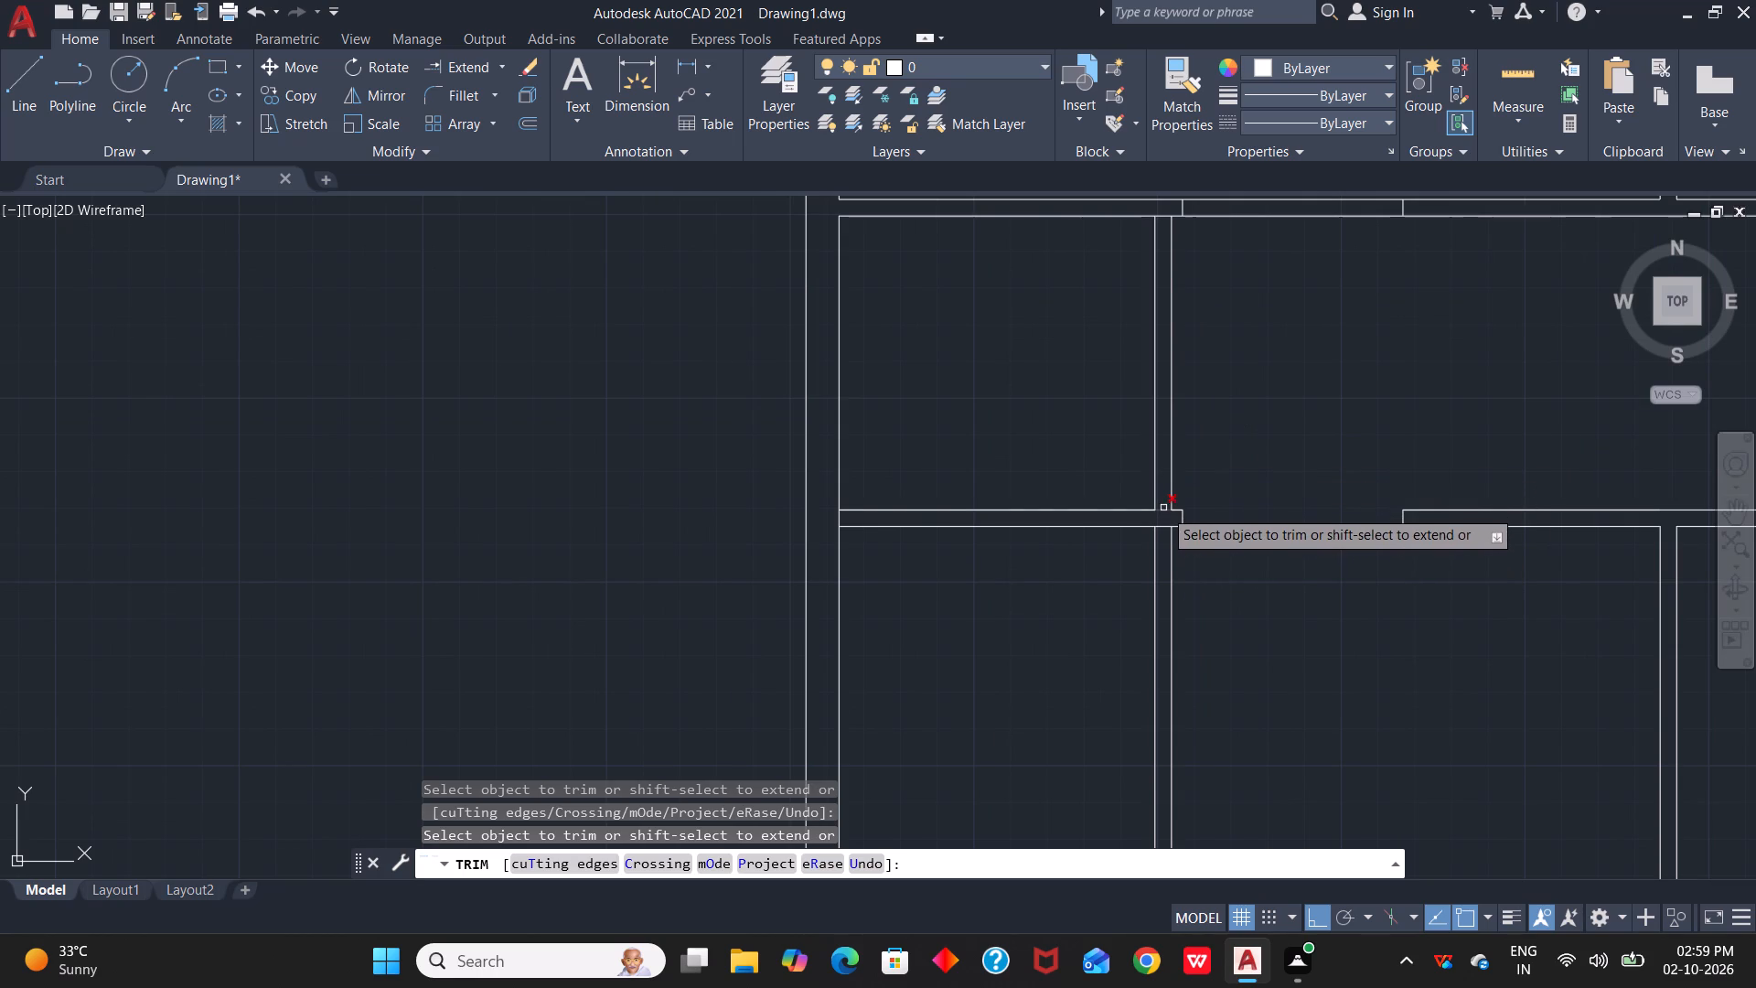
scroll(1165, 510, "up", 2)
left_click(1155, 506)
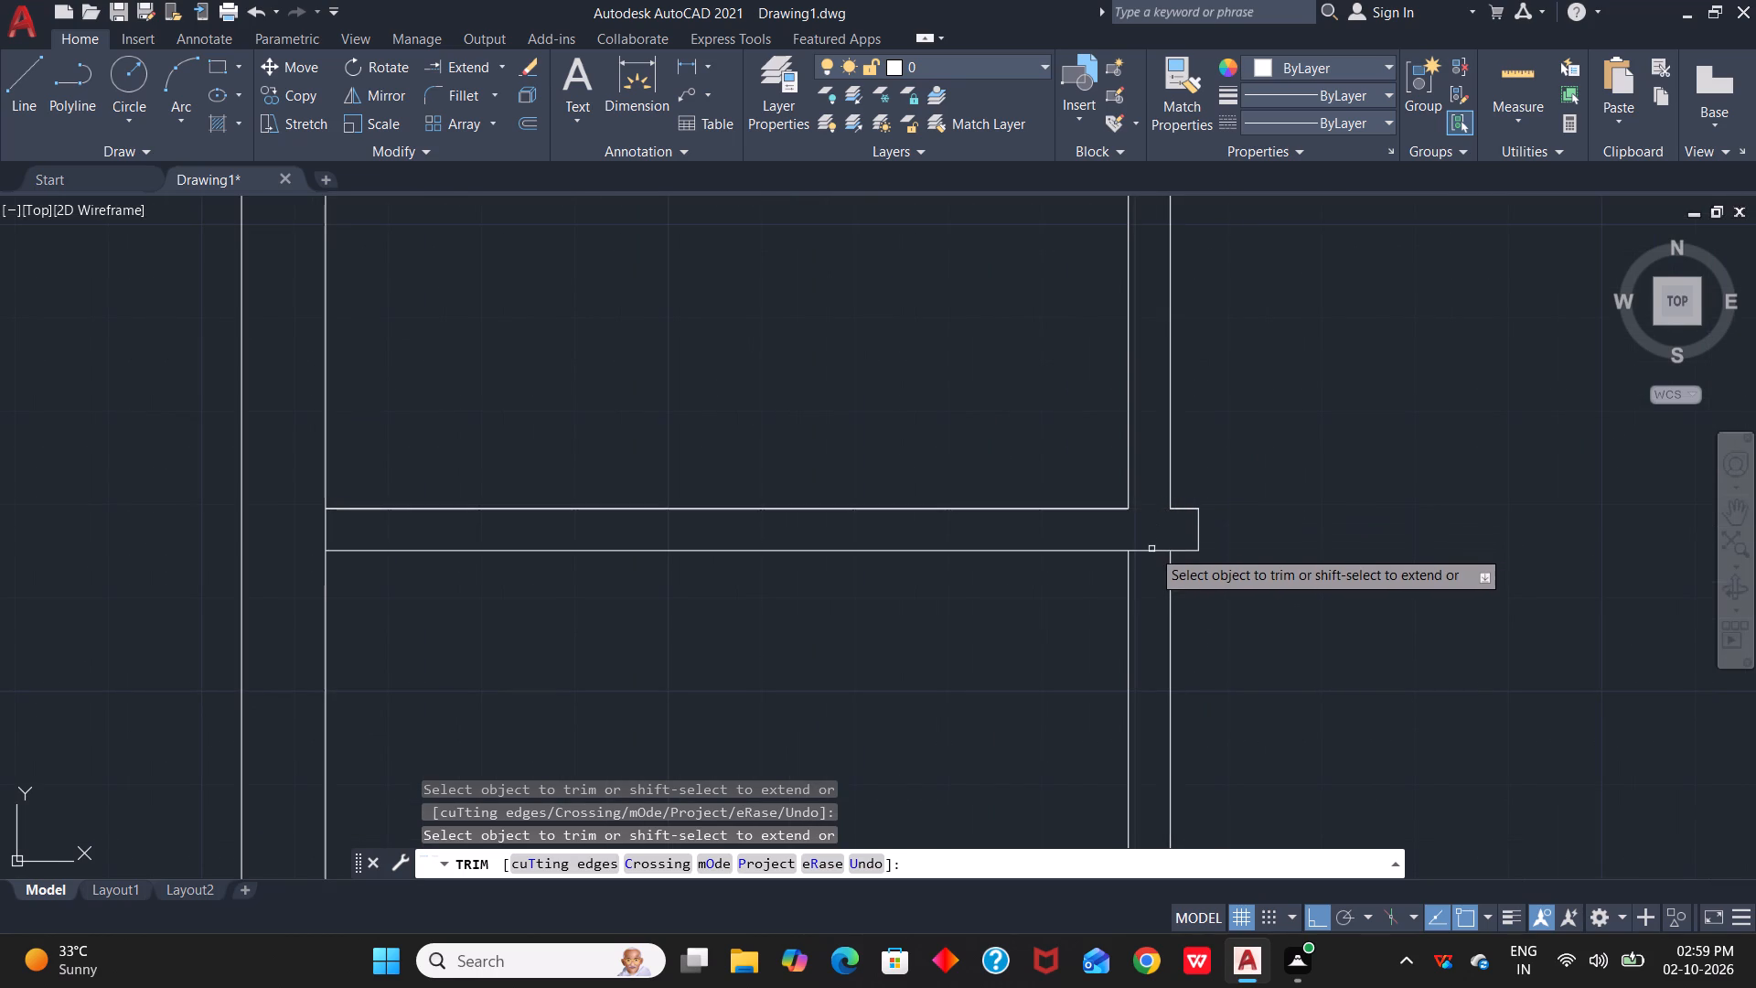
left_click(1151, 550)
Trim the upper horizontal partition's south face where the new vertical partition meets it.
middle_click_drag(1211, 447, 1219, 757)
scroll(1247, 512, "down", 2)
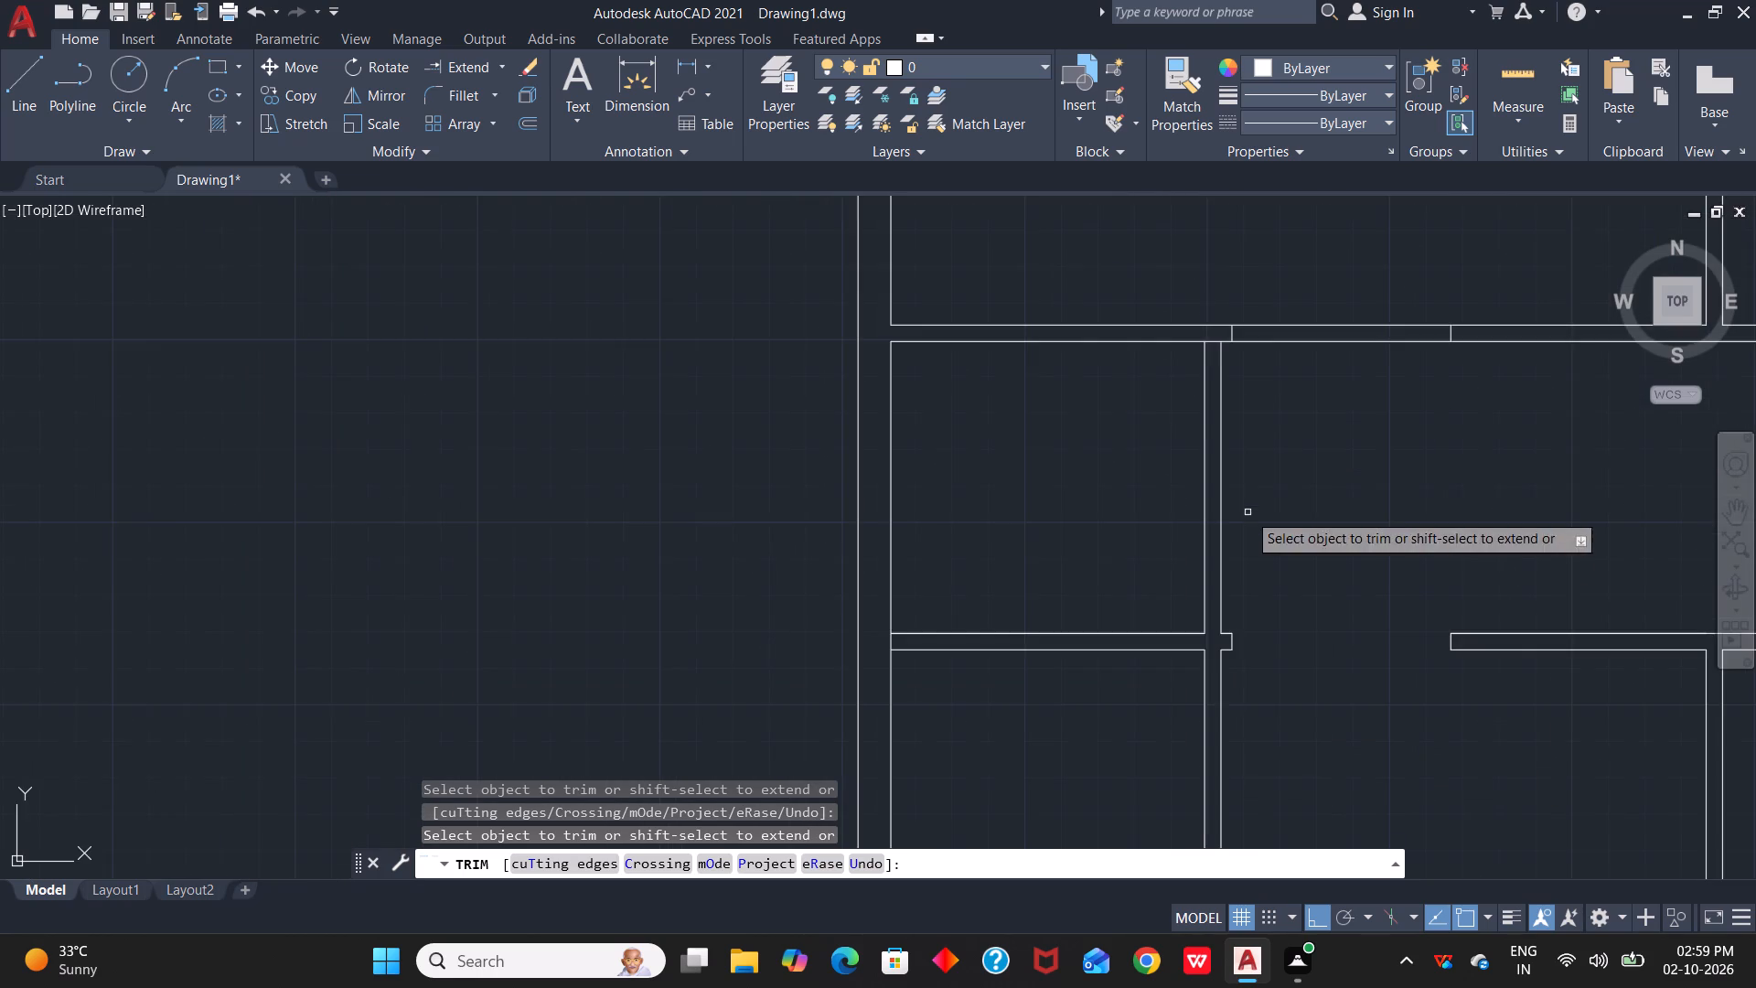
scroll(1263, 437, "down", 1)
middle_click_drag(1263, 437, 1224, 608)
scroll(1186, 559, "up", 1)
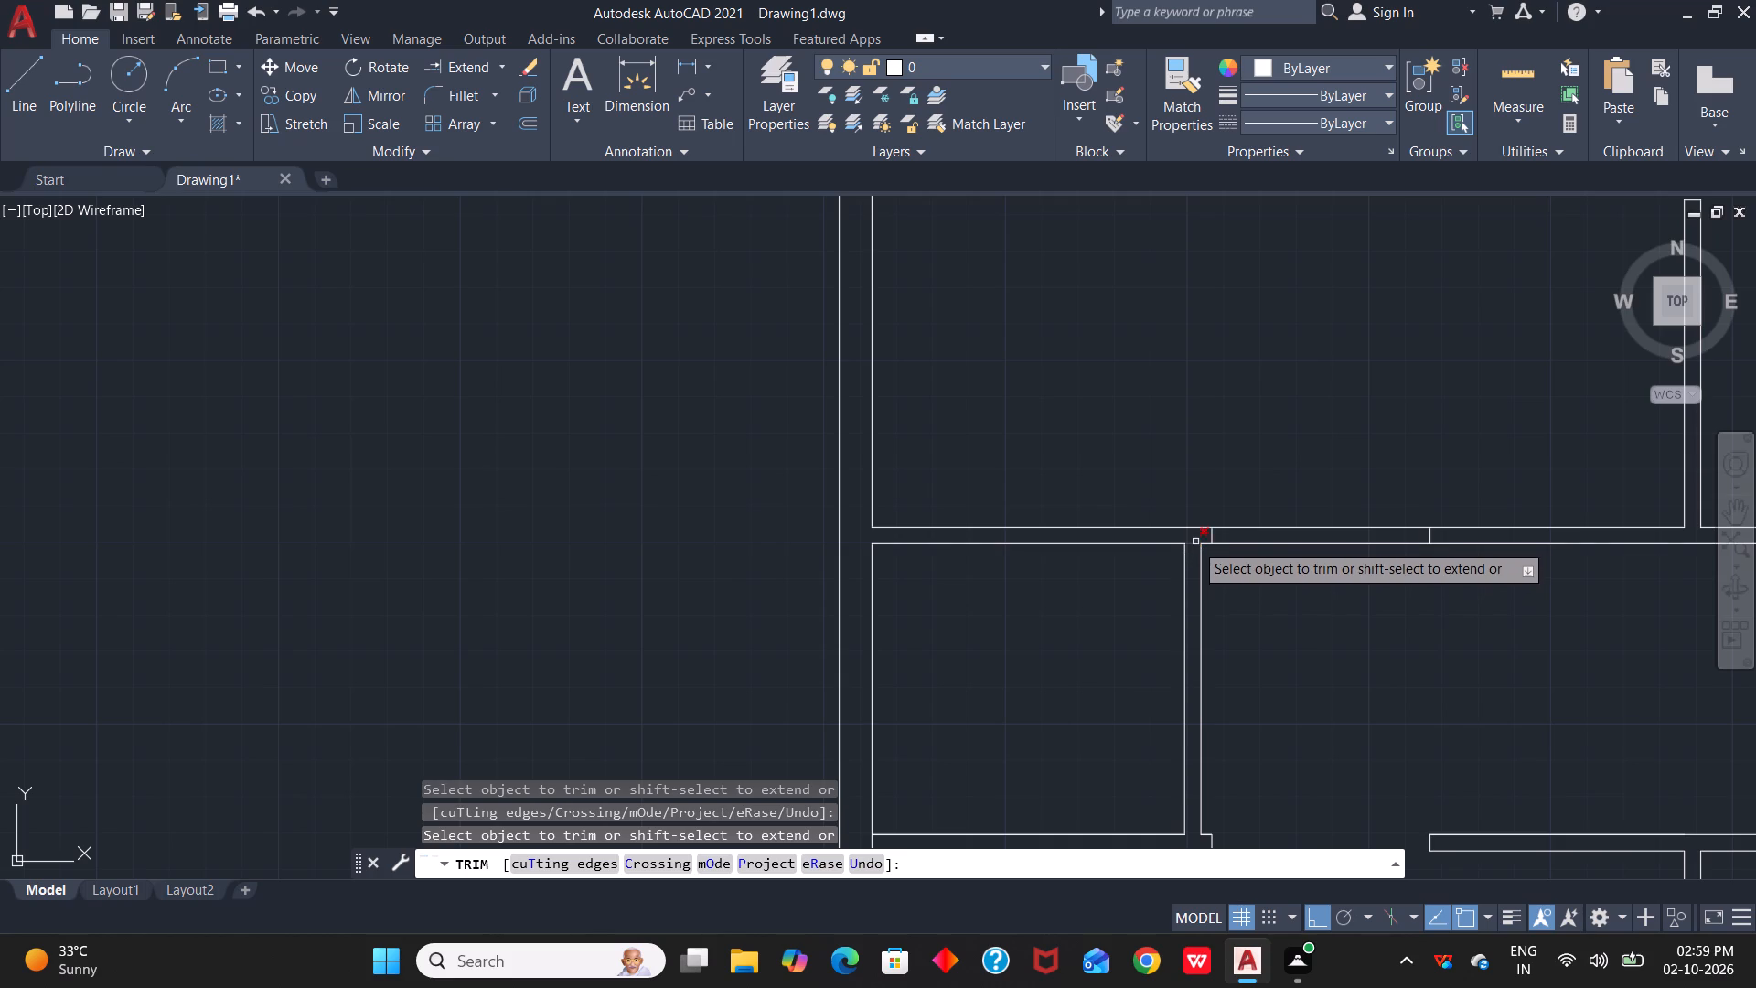
left_click(1194, 543)
Trim both faces of the upper horizontal partition between its two short guide lines to cut the 5' opening.
scroll(1222, 562, "down", 1)
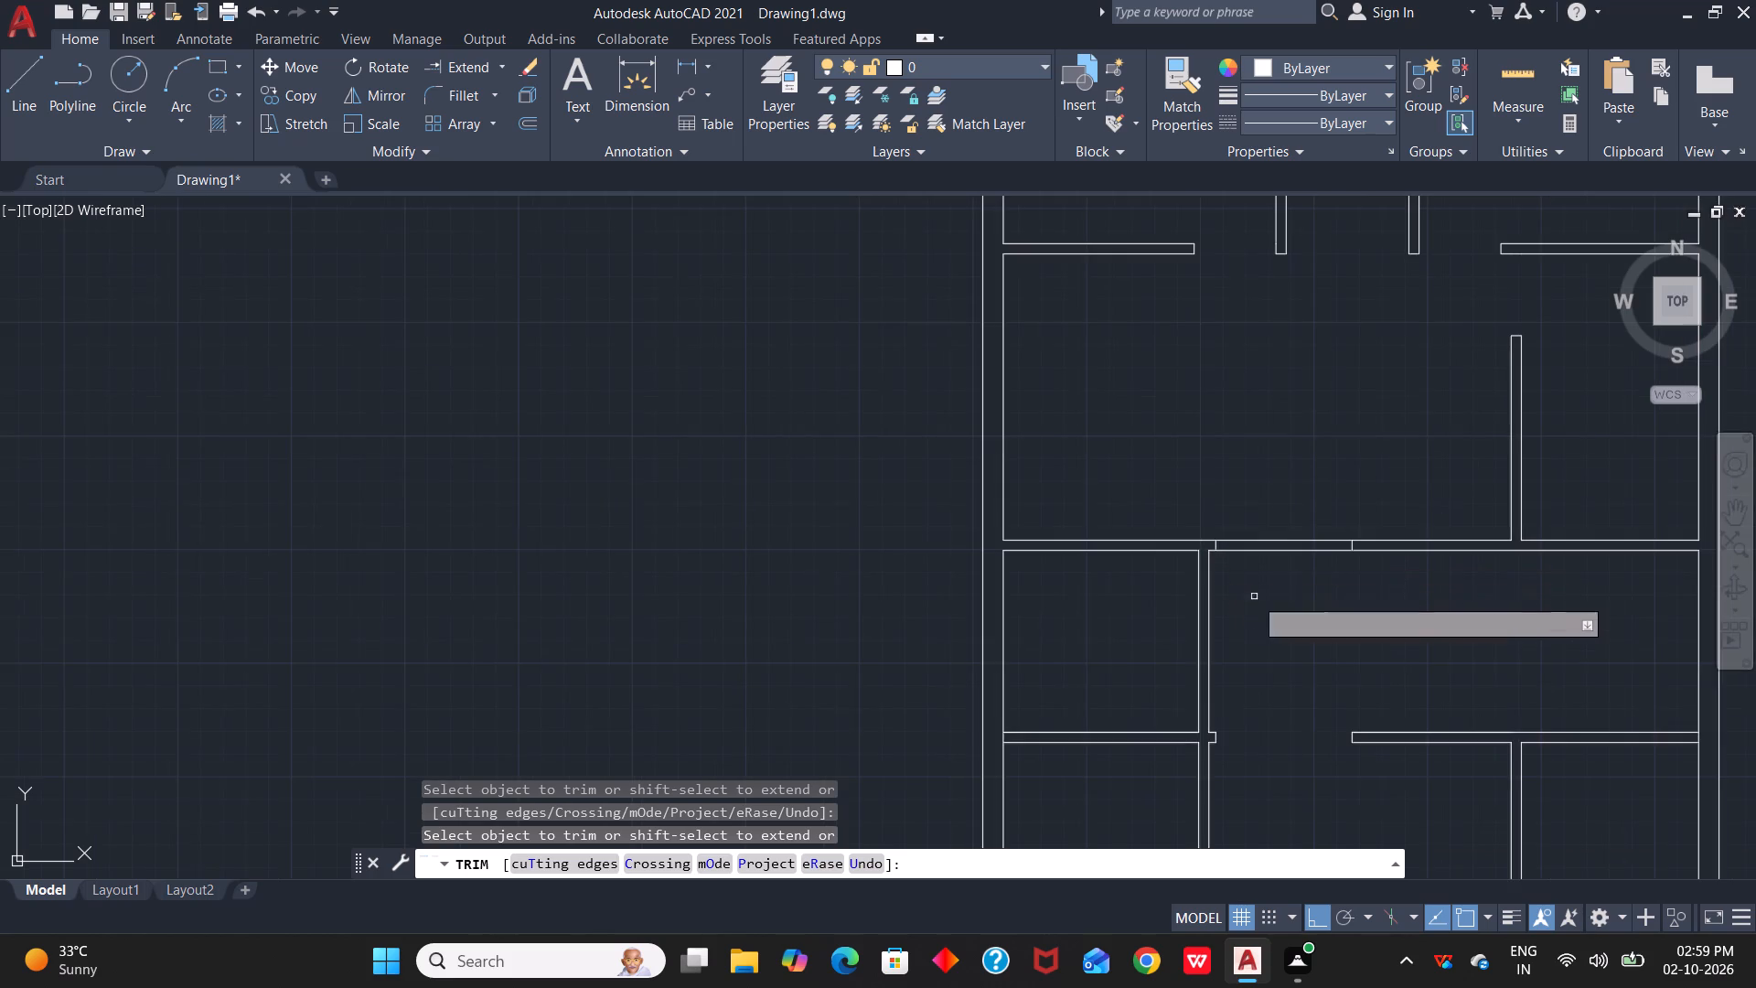
middle_click_drag(1309, 612, 1163, 629)
left_click_drag(1139, 626, 1132, 494)
scroll(1146, 616, "down", 2)
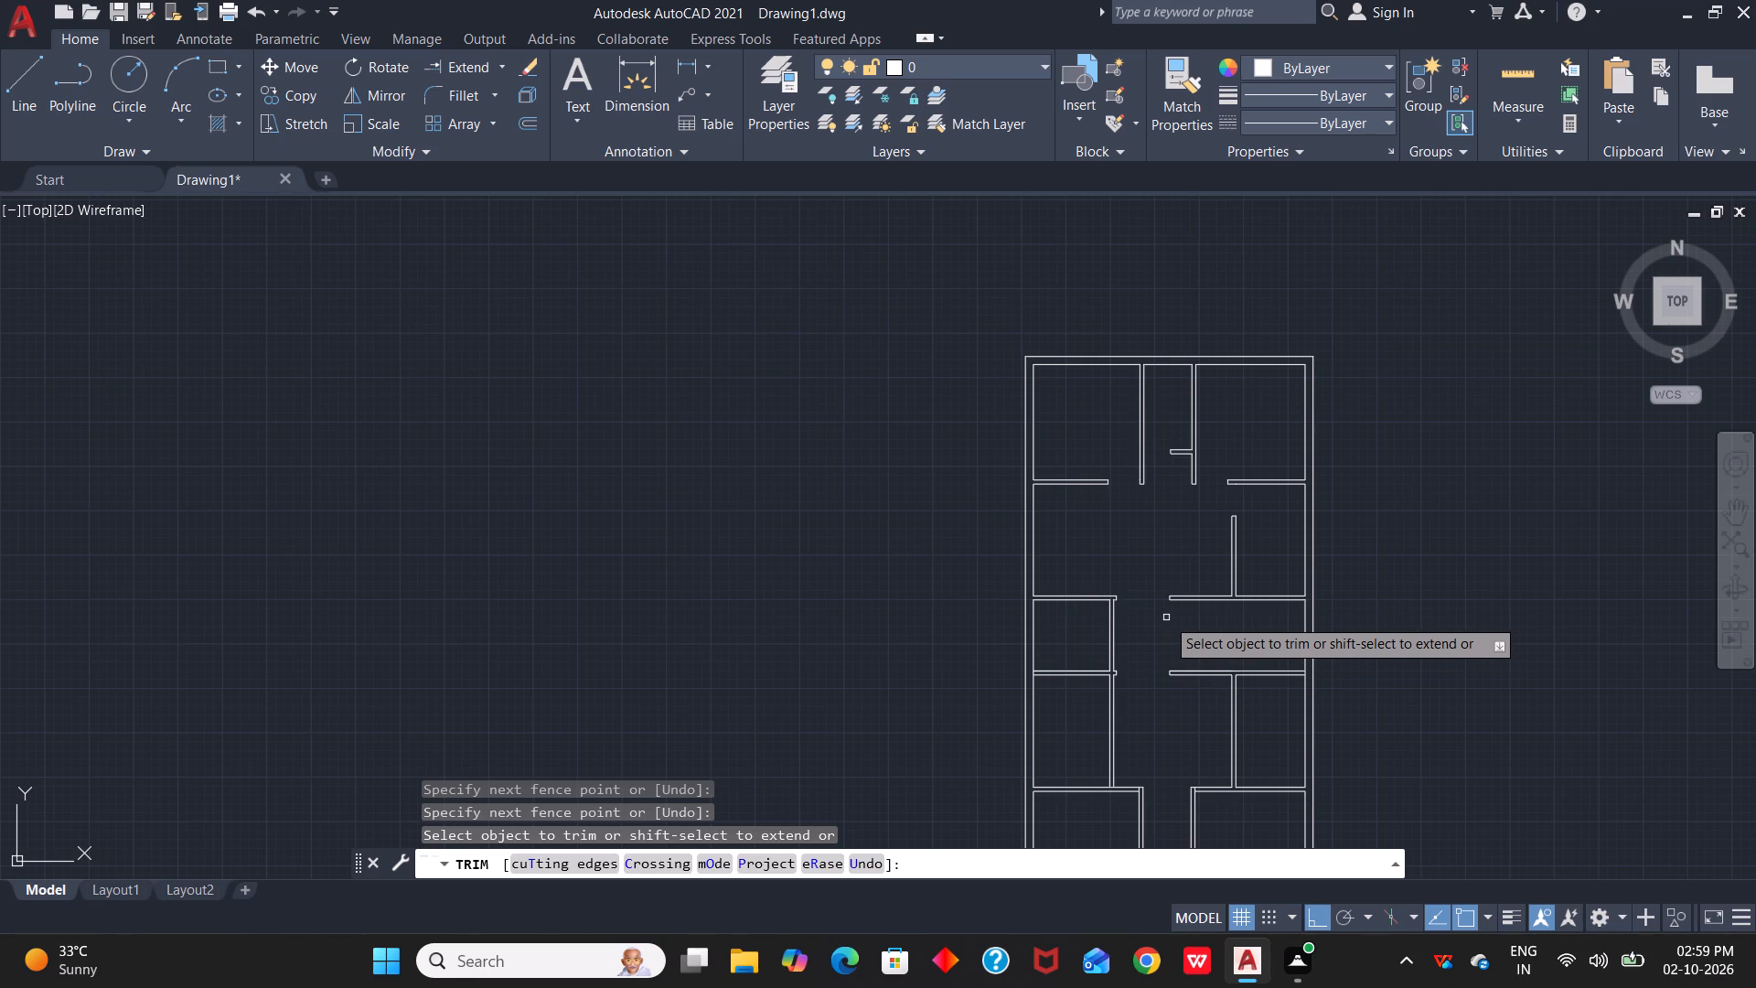
Draw a short line across the vertical partition's width along the upper horizontal partition's south face.
scroll(1111, 615, "up", 5)
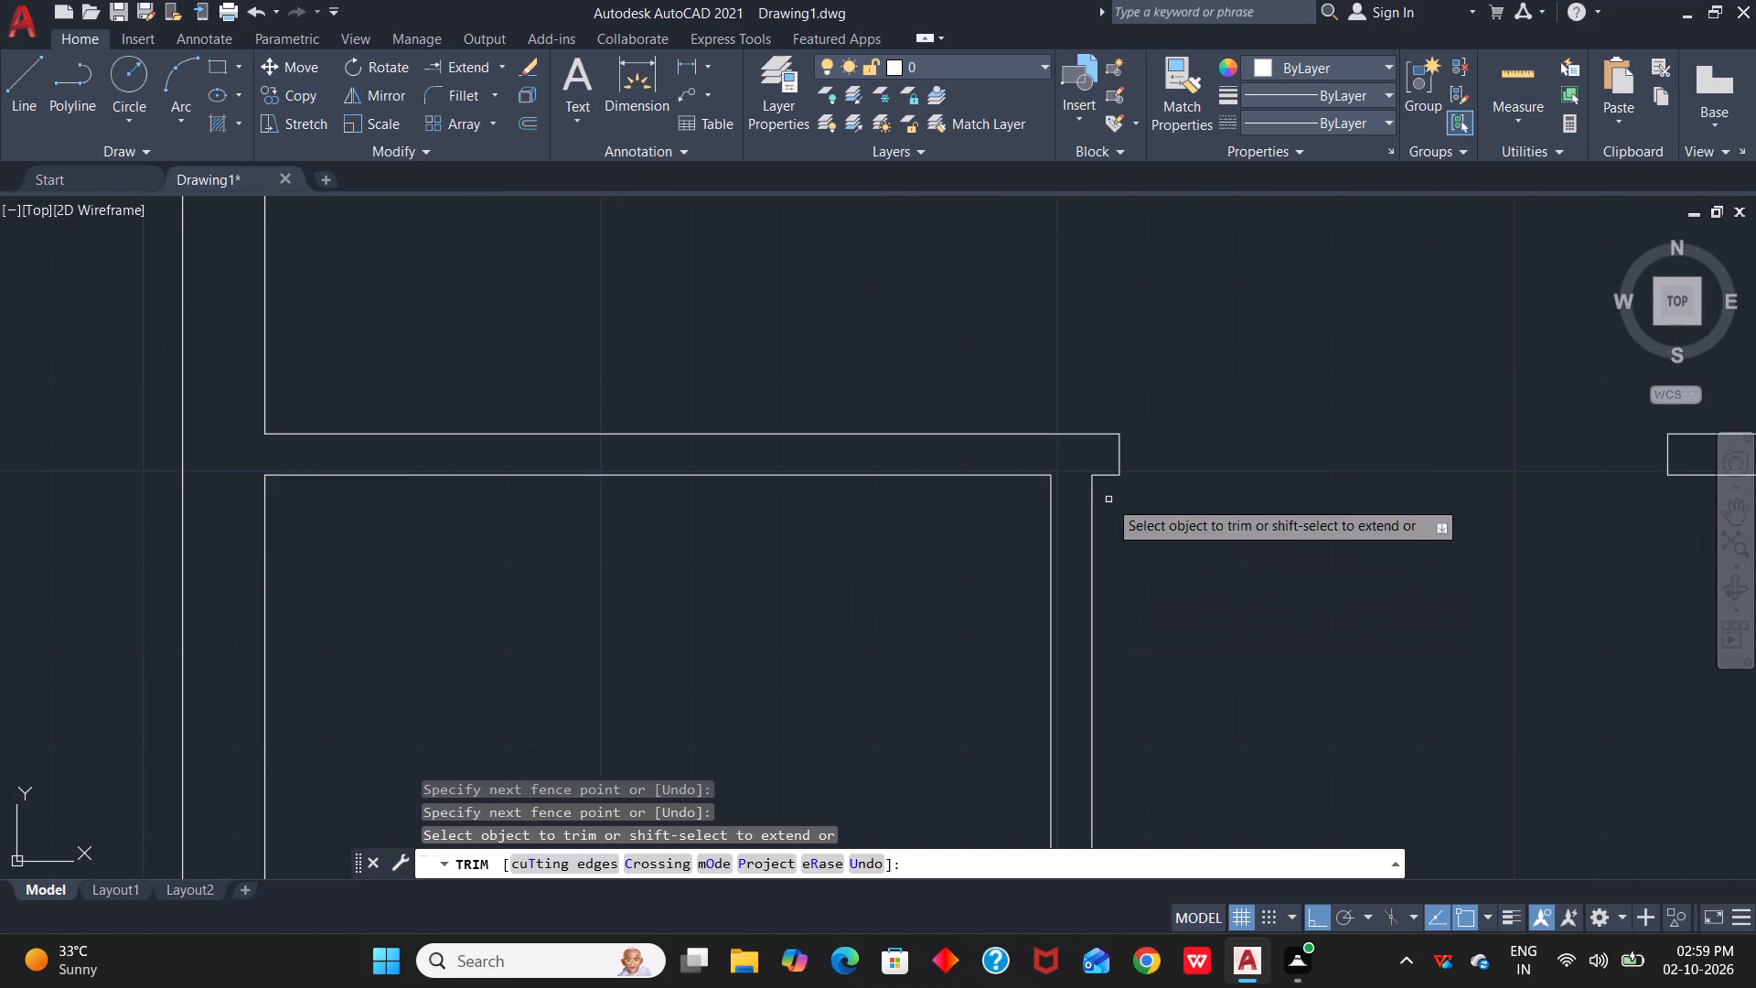
scroll(1113, 600, "down", 1)
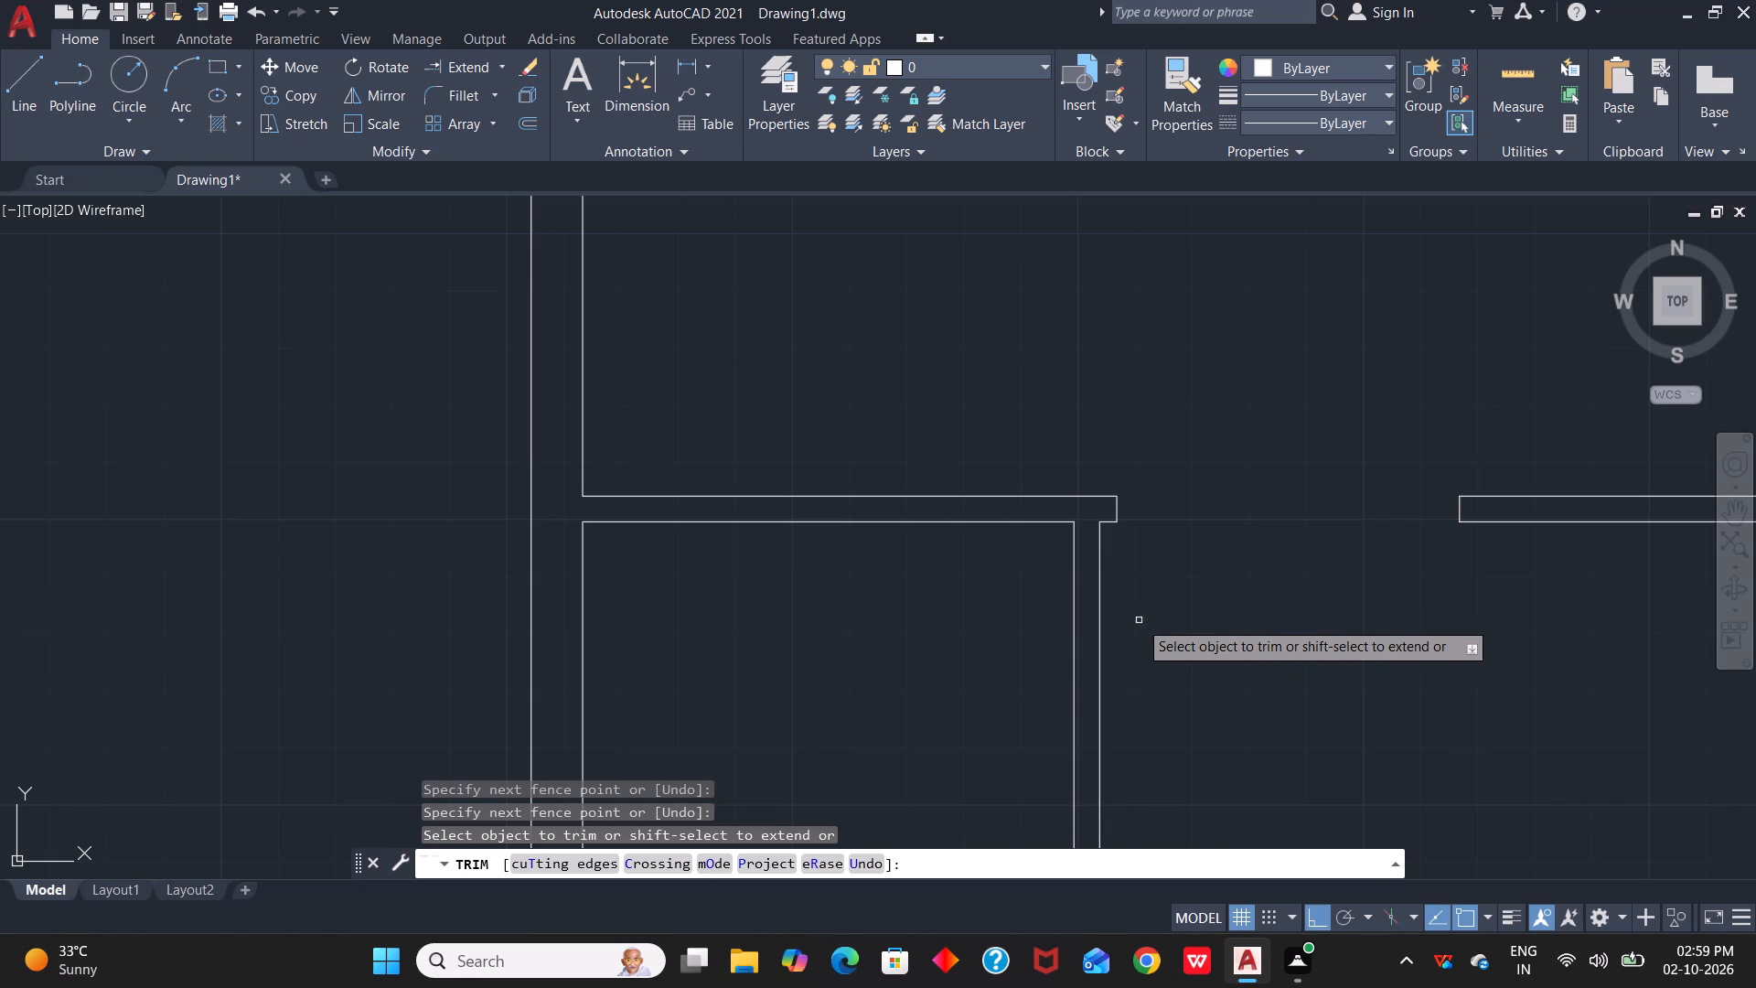
type("l")
key("space")
key("Escape")
key("Escape")
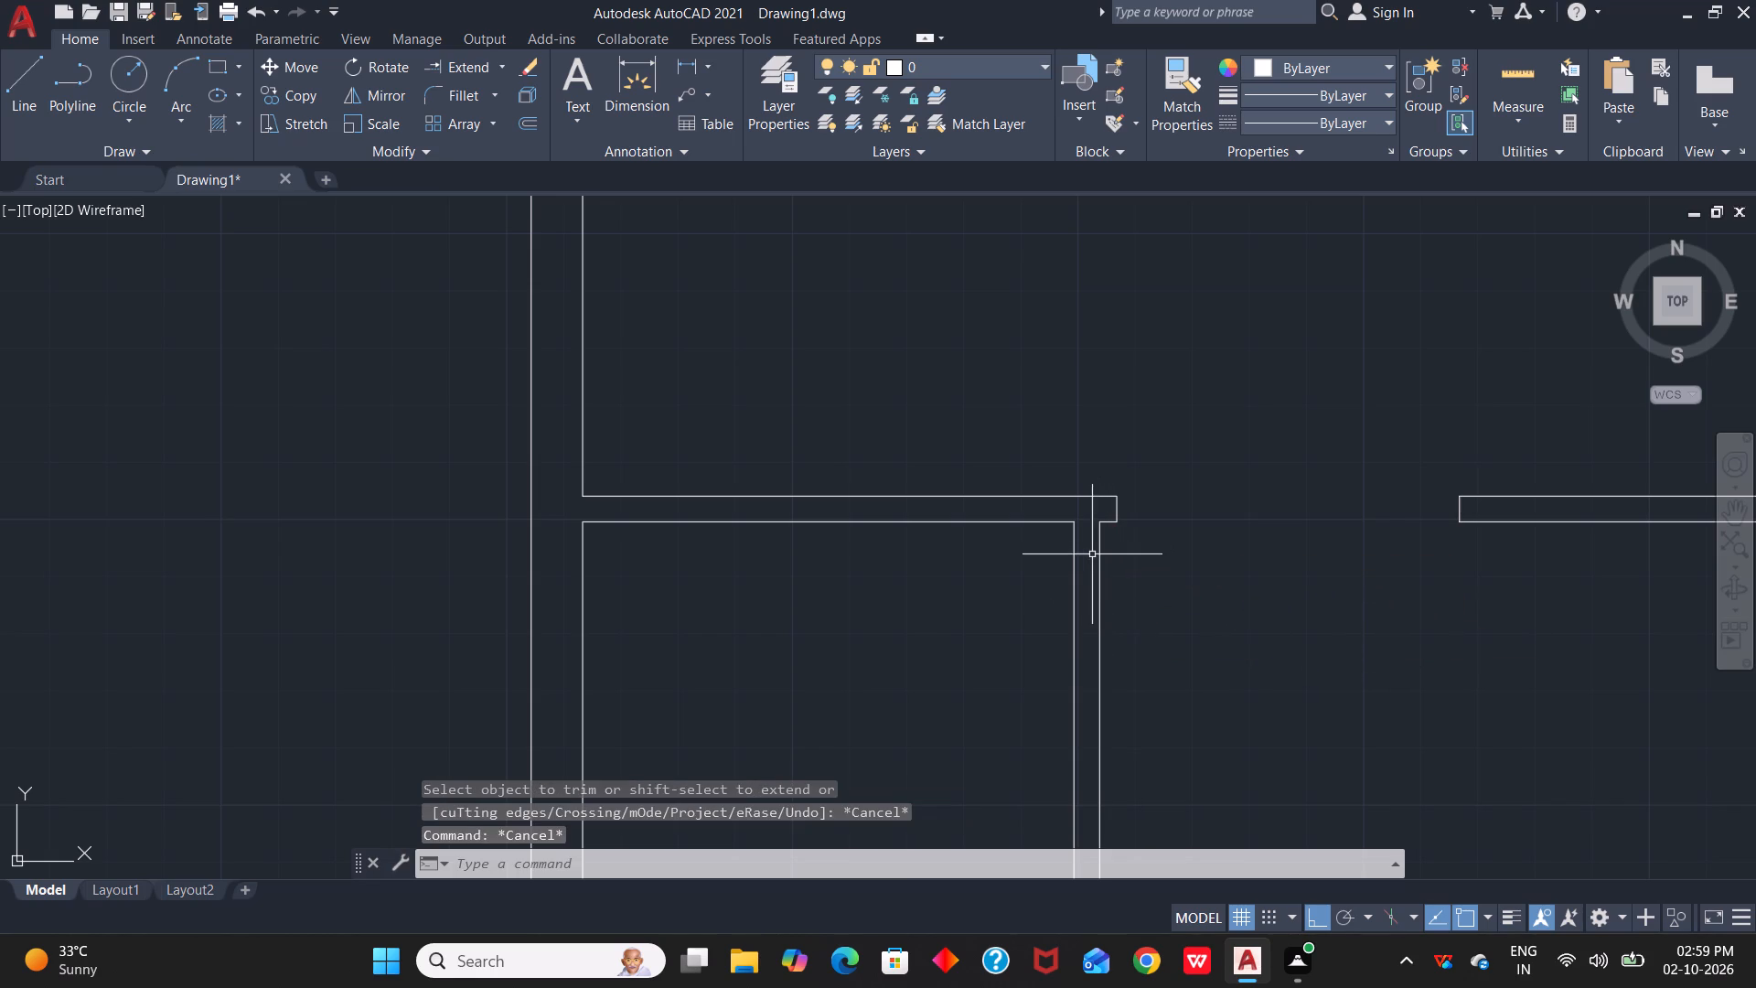
key("l")
key("space")
left_click(1078, 531)
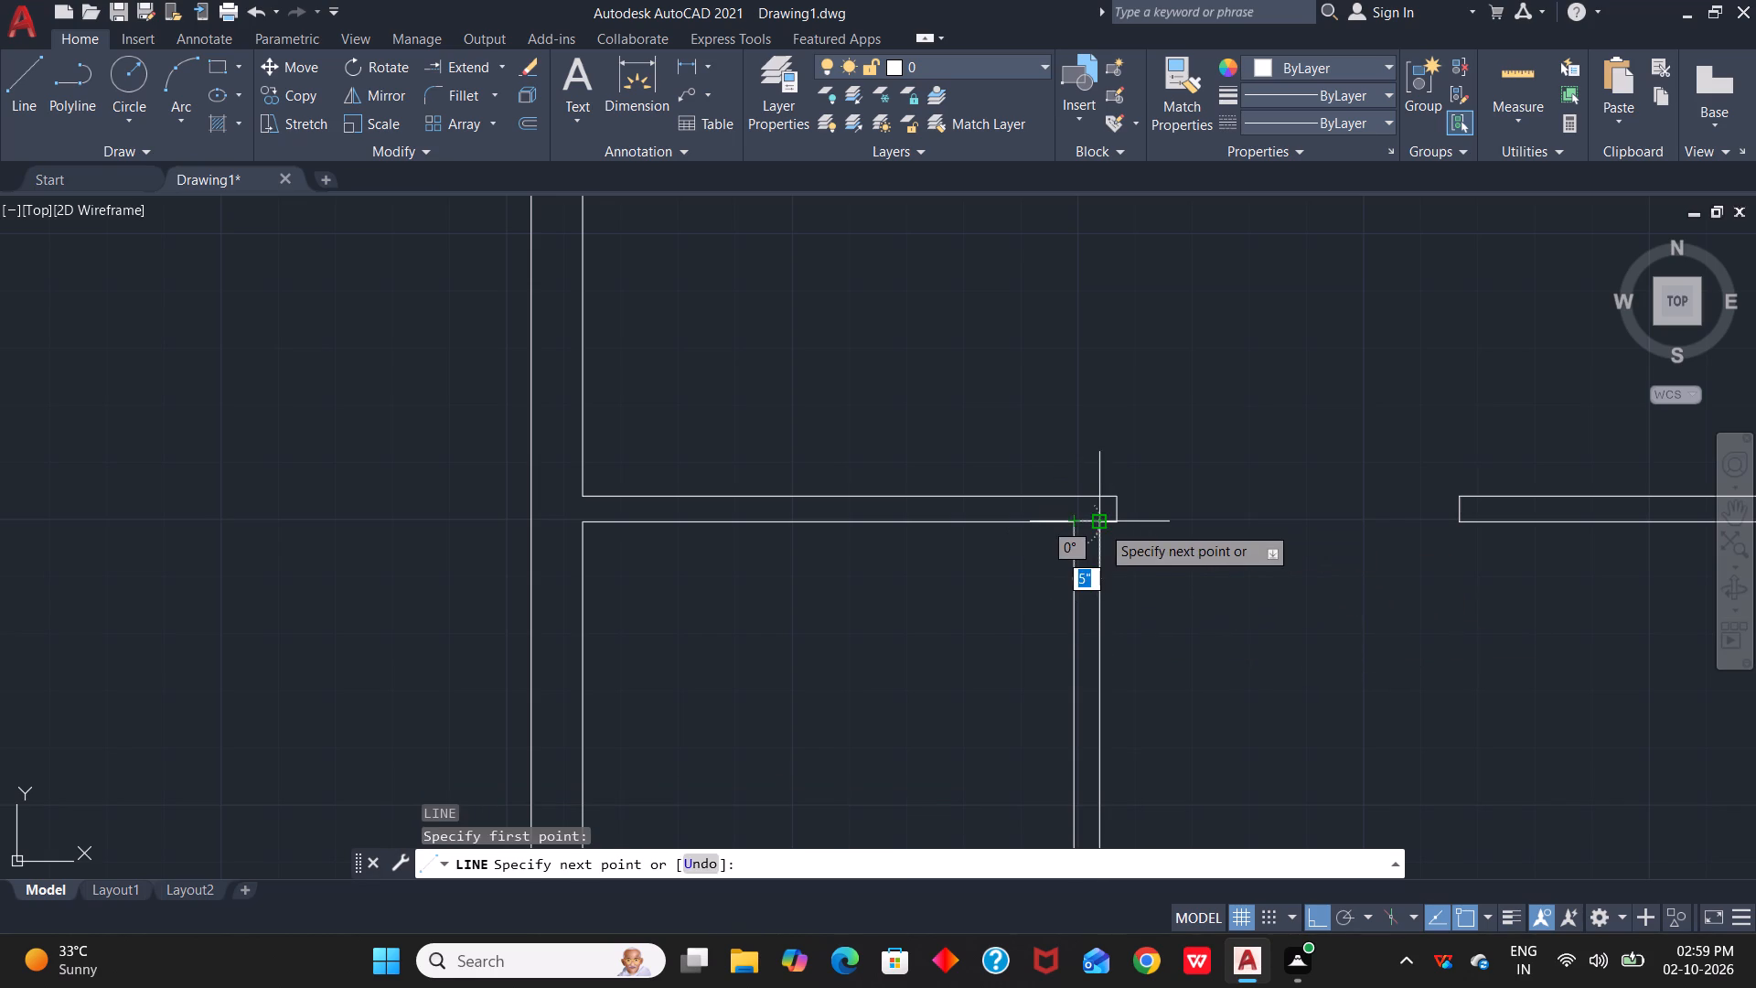
left_click(1101, 525)
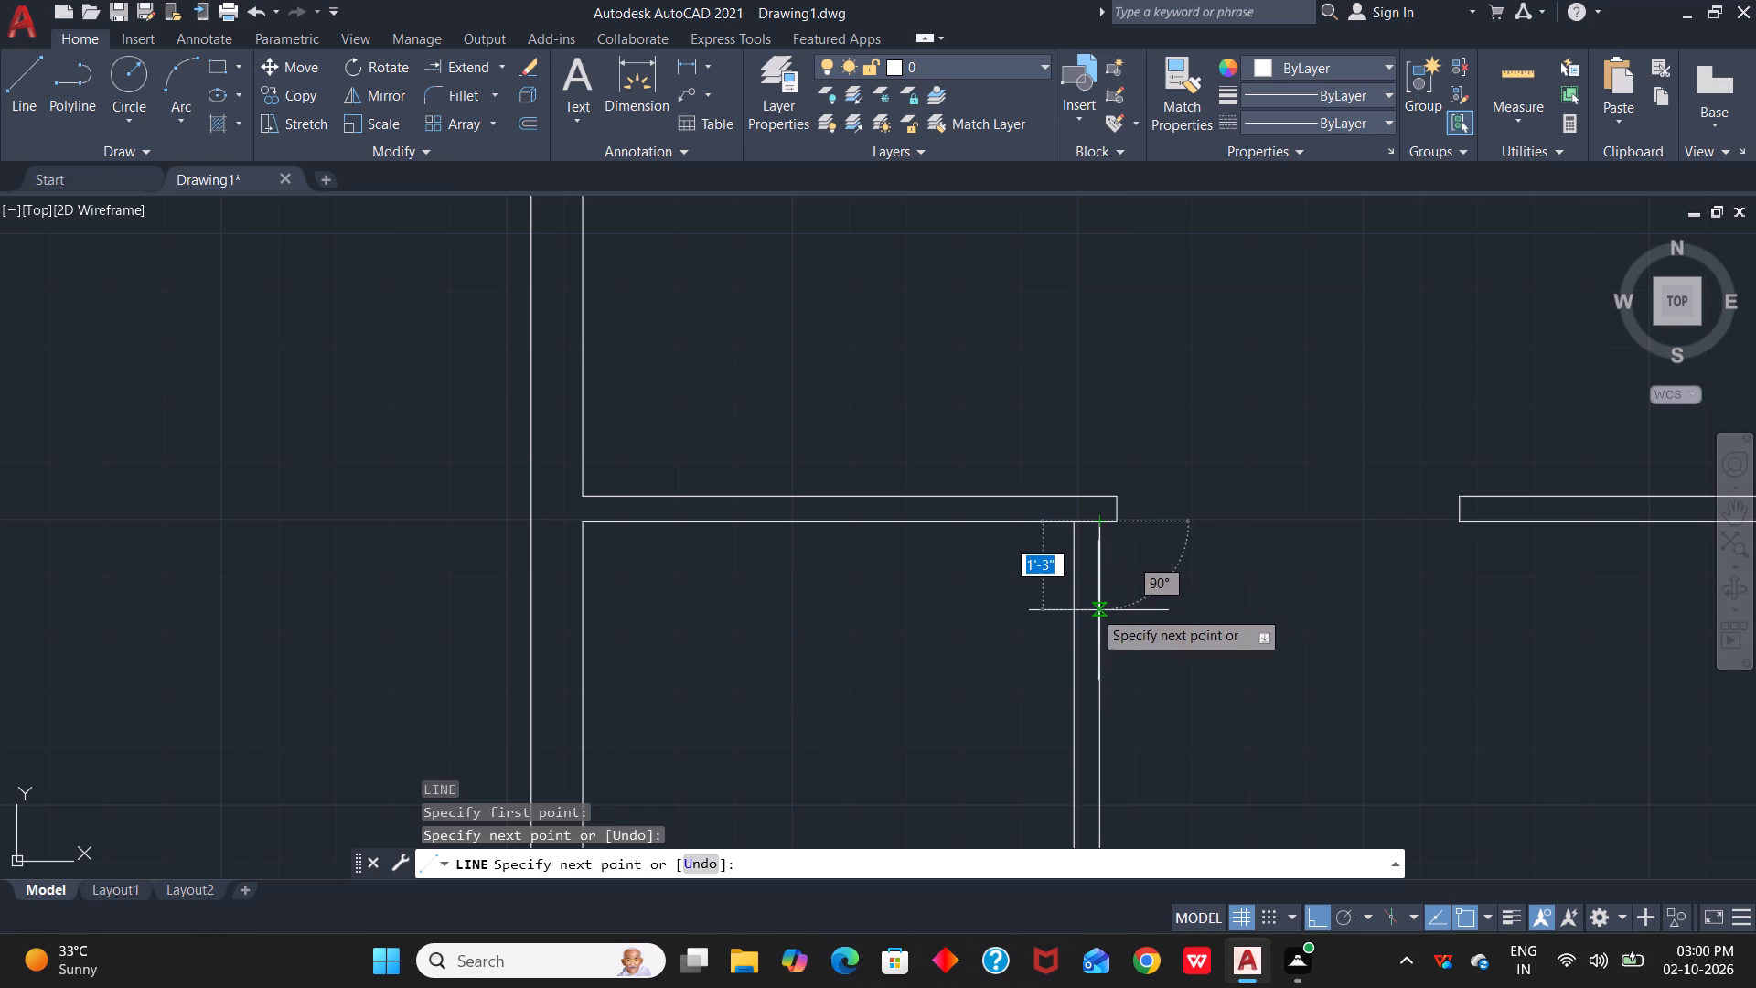
key("Escape")
Draw a short line across the vertical partition's width along the lower horizontal partition's north face.
scroll(1086, 662, "down", 3)
middle_click_drag(1084, 683, 1089, 660)
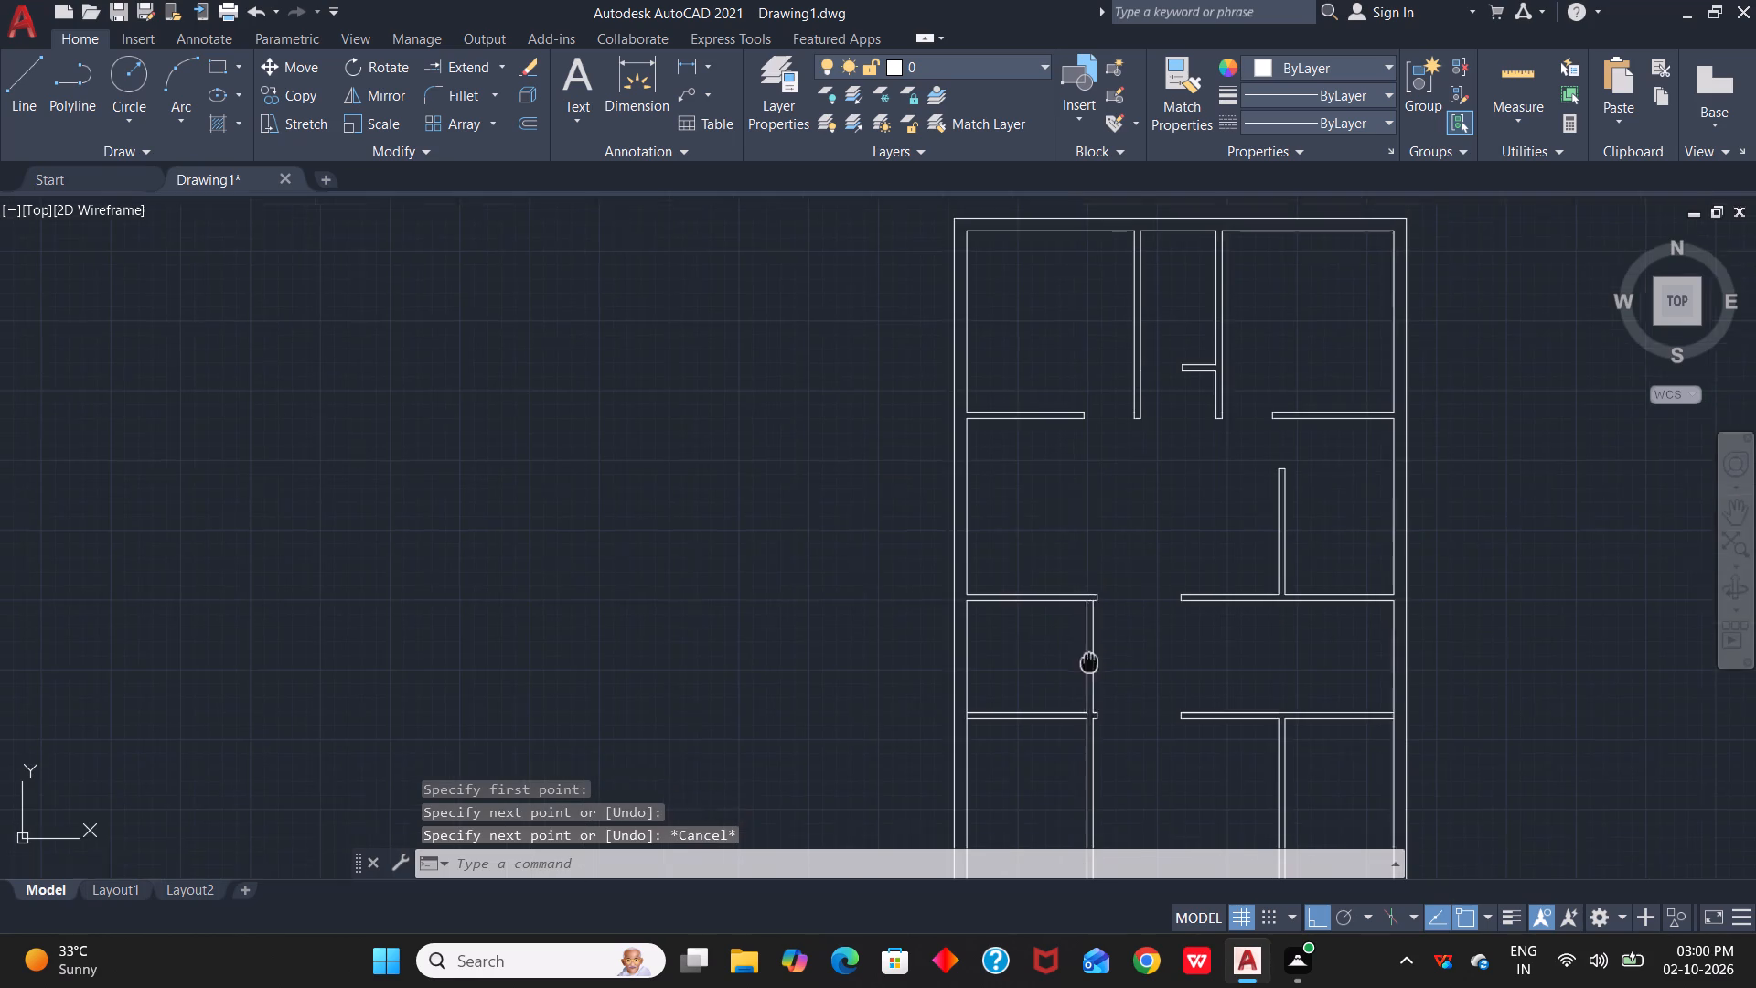
middle_click_drag(1089, 660, 1128, 482)
scroll(1125, 551, "up", 3)
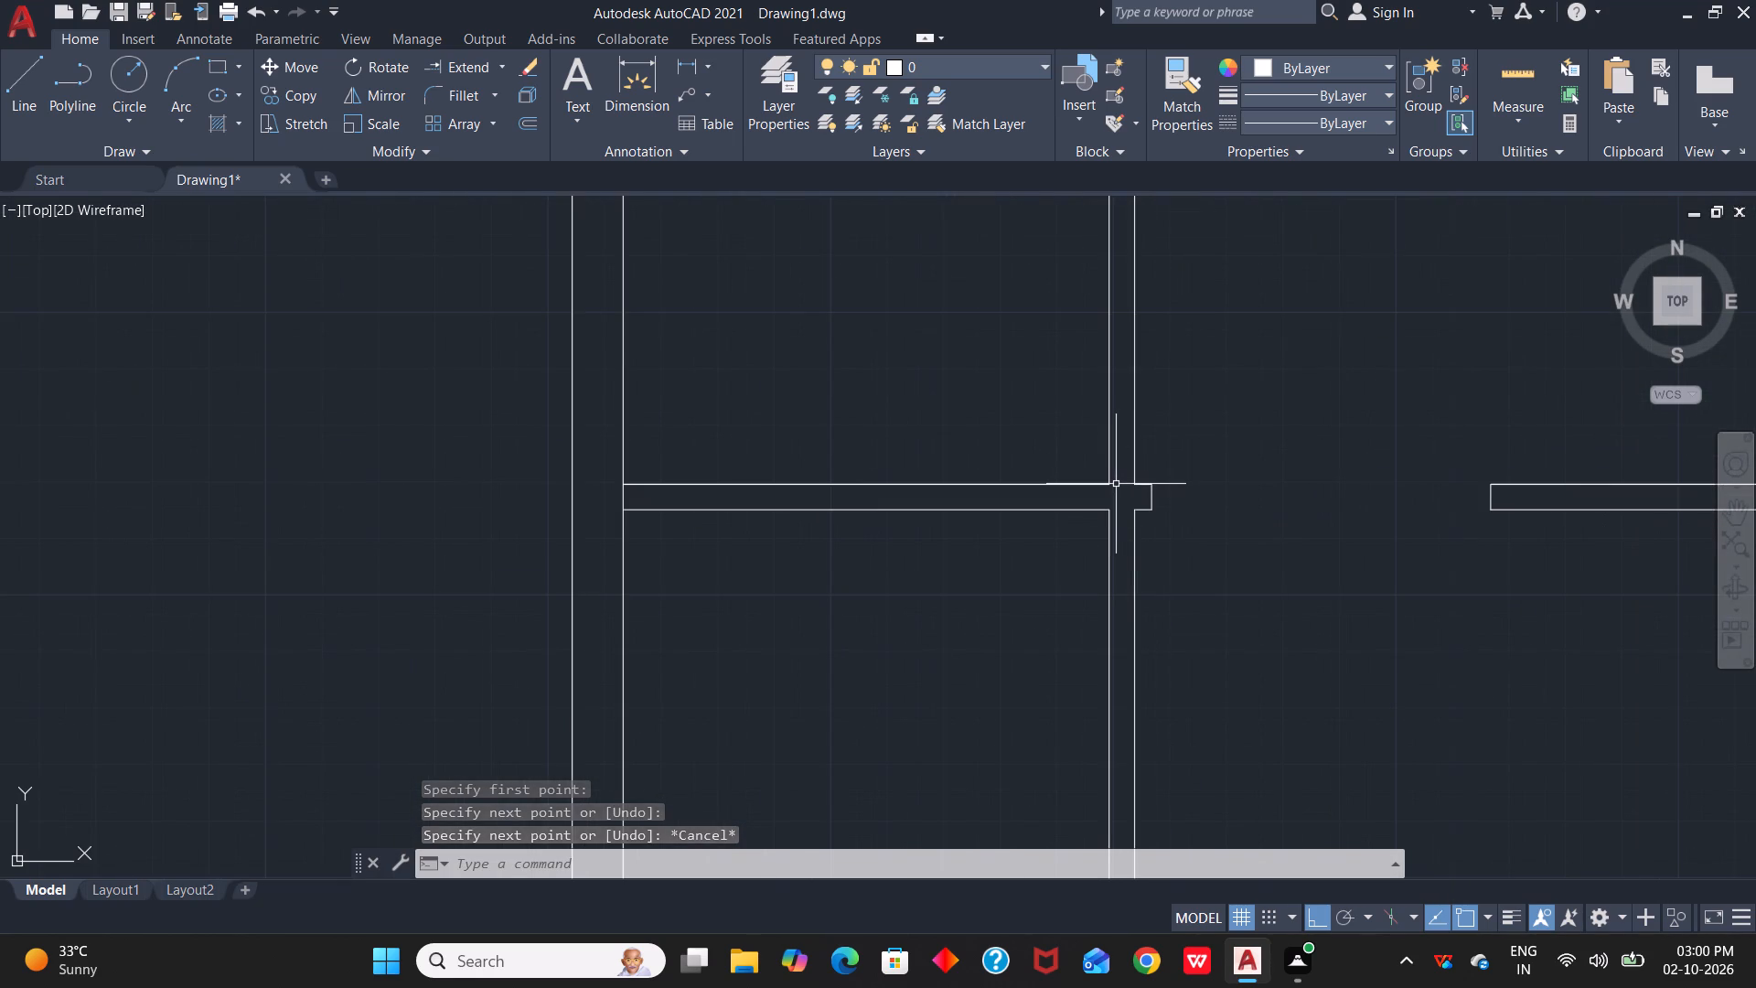
key("space")
left_click(1116, 485)
left_click(1129, 486)
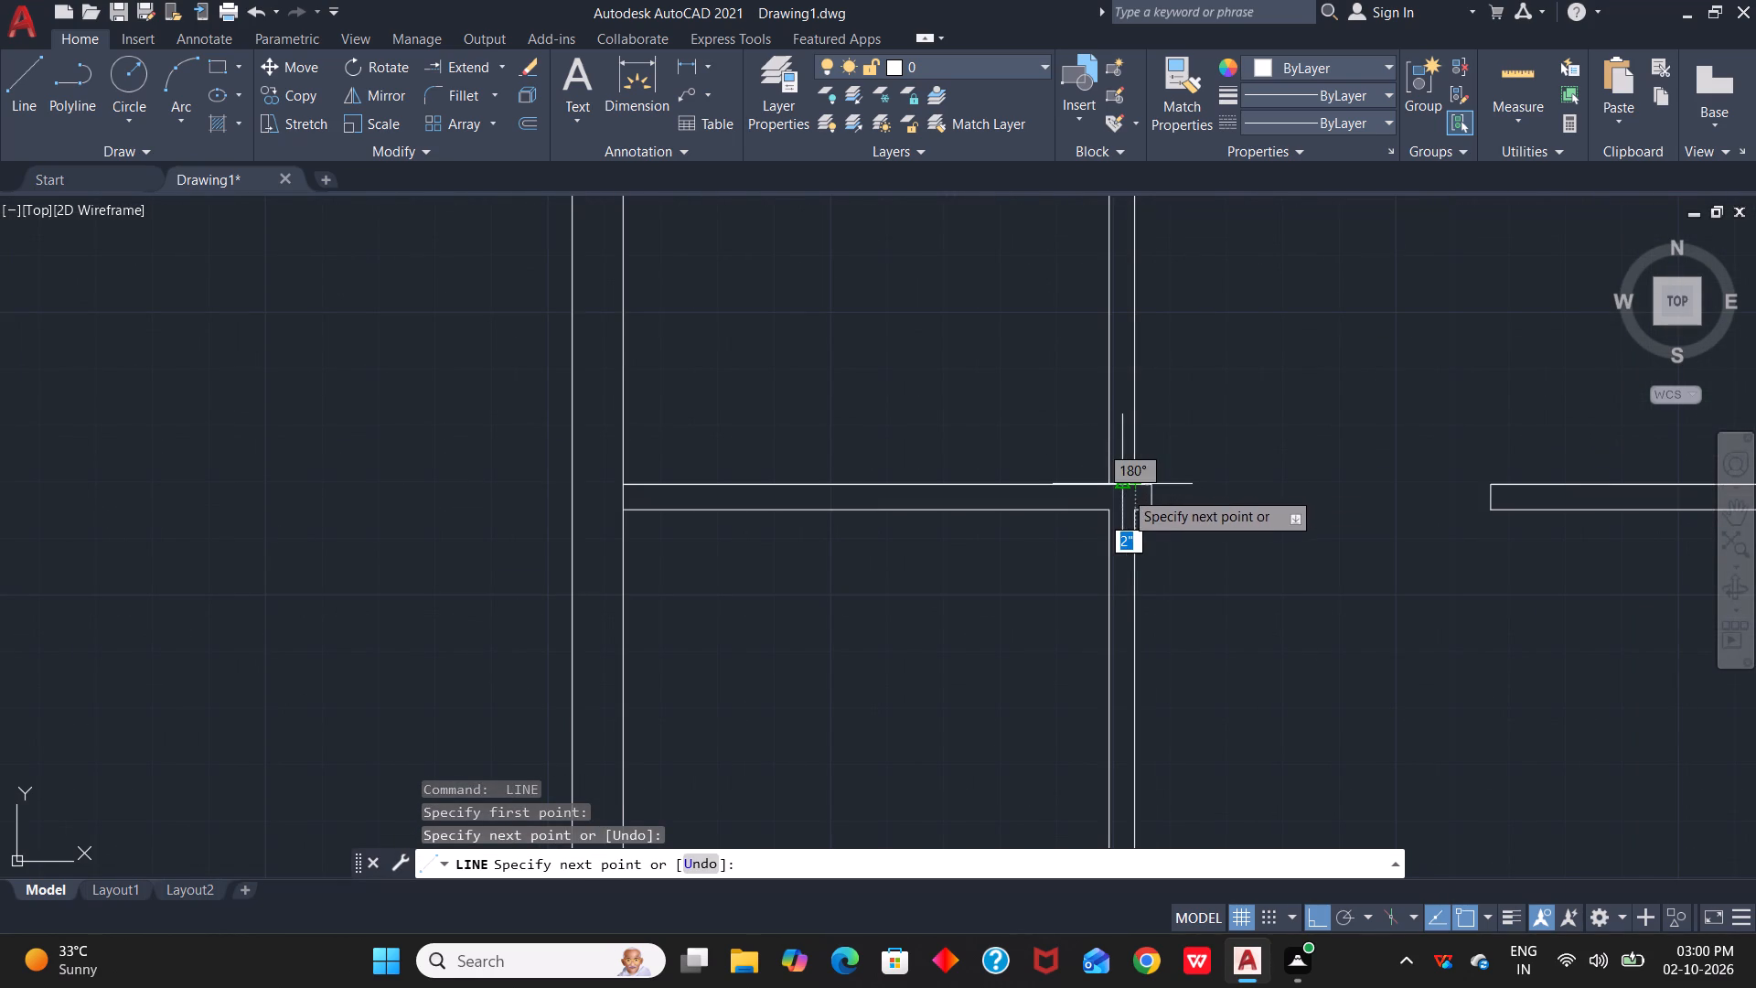
key("Escape")
Offset the two short lines 1' inward along the vertical partition to mark both sides of an opening.
key("o")
key("space")
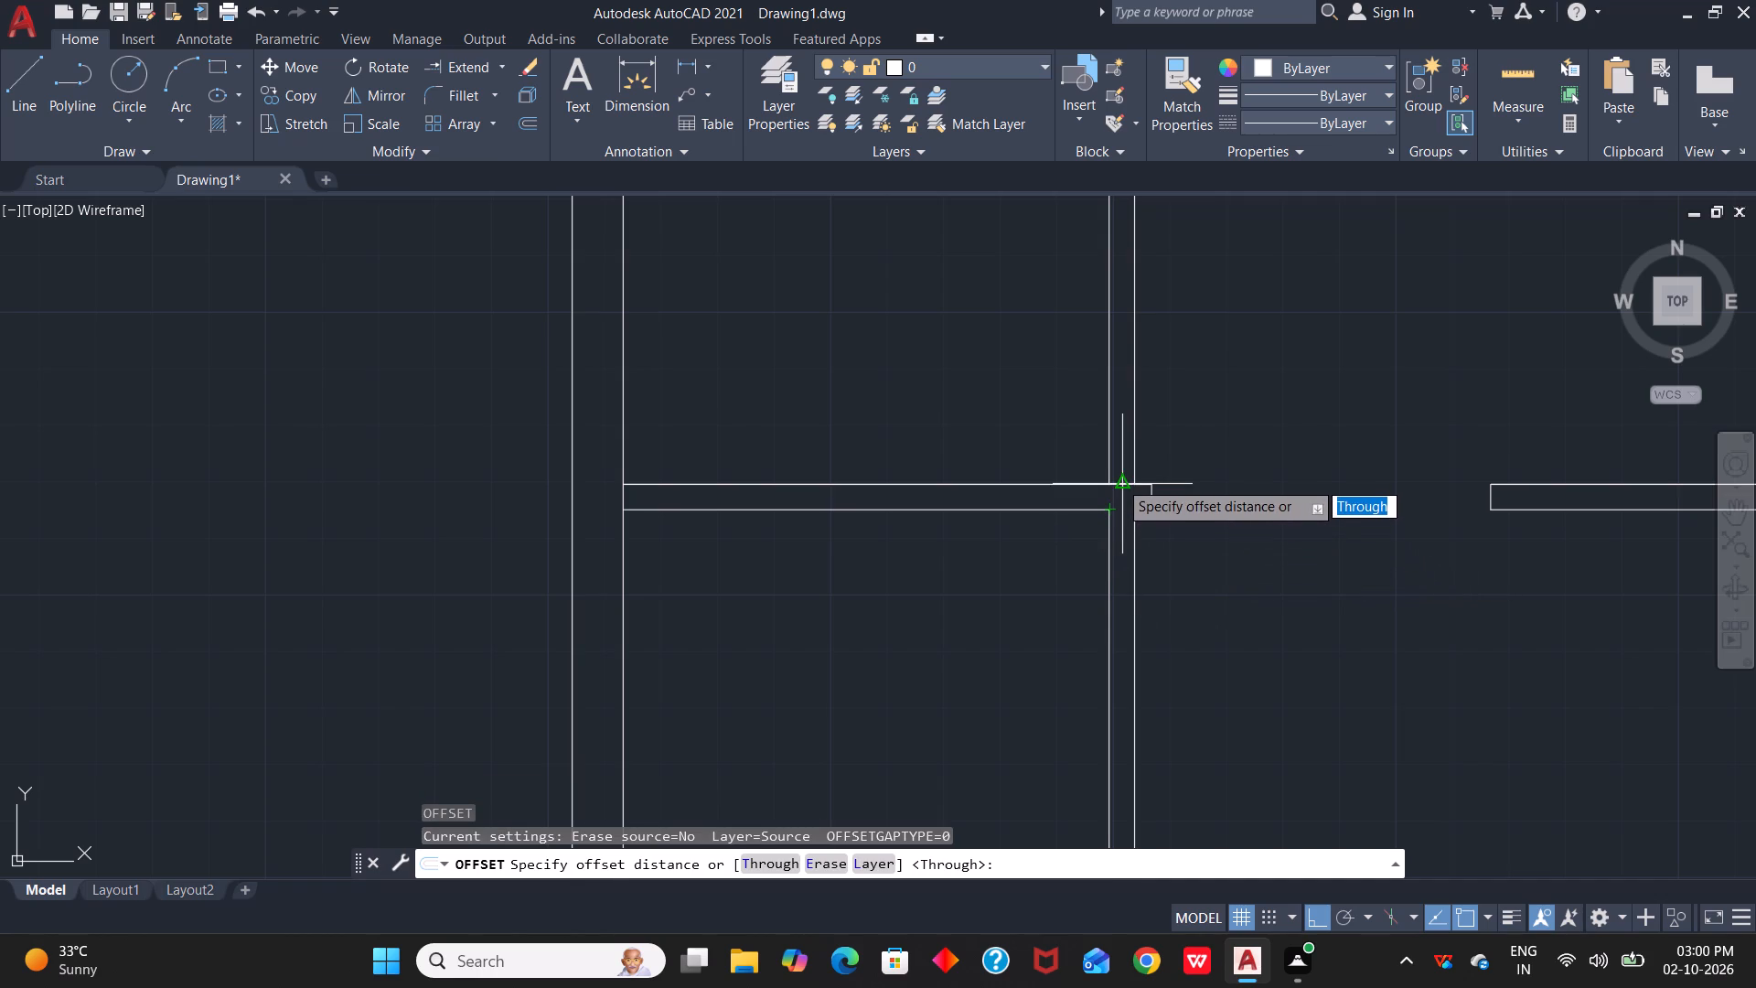
type("1'")
key("space")
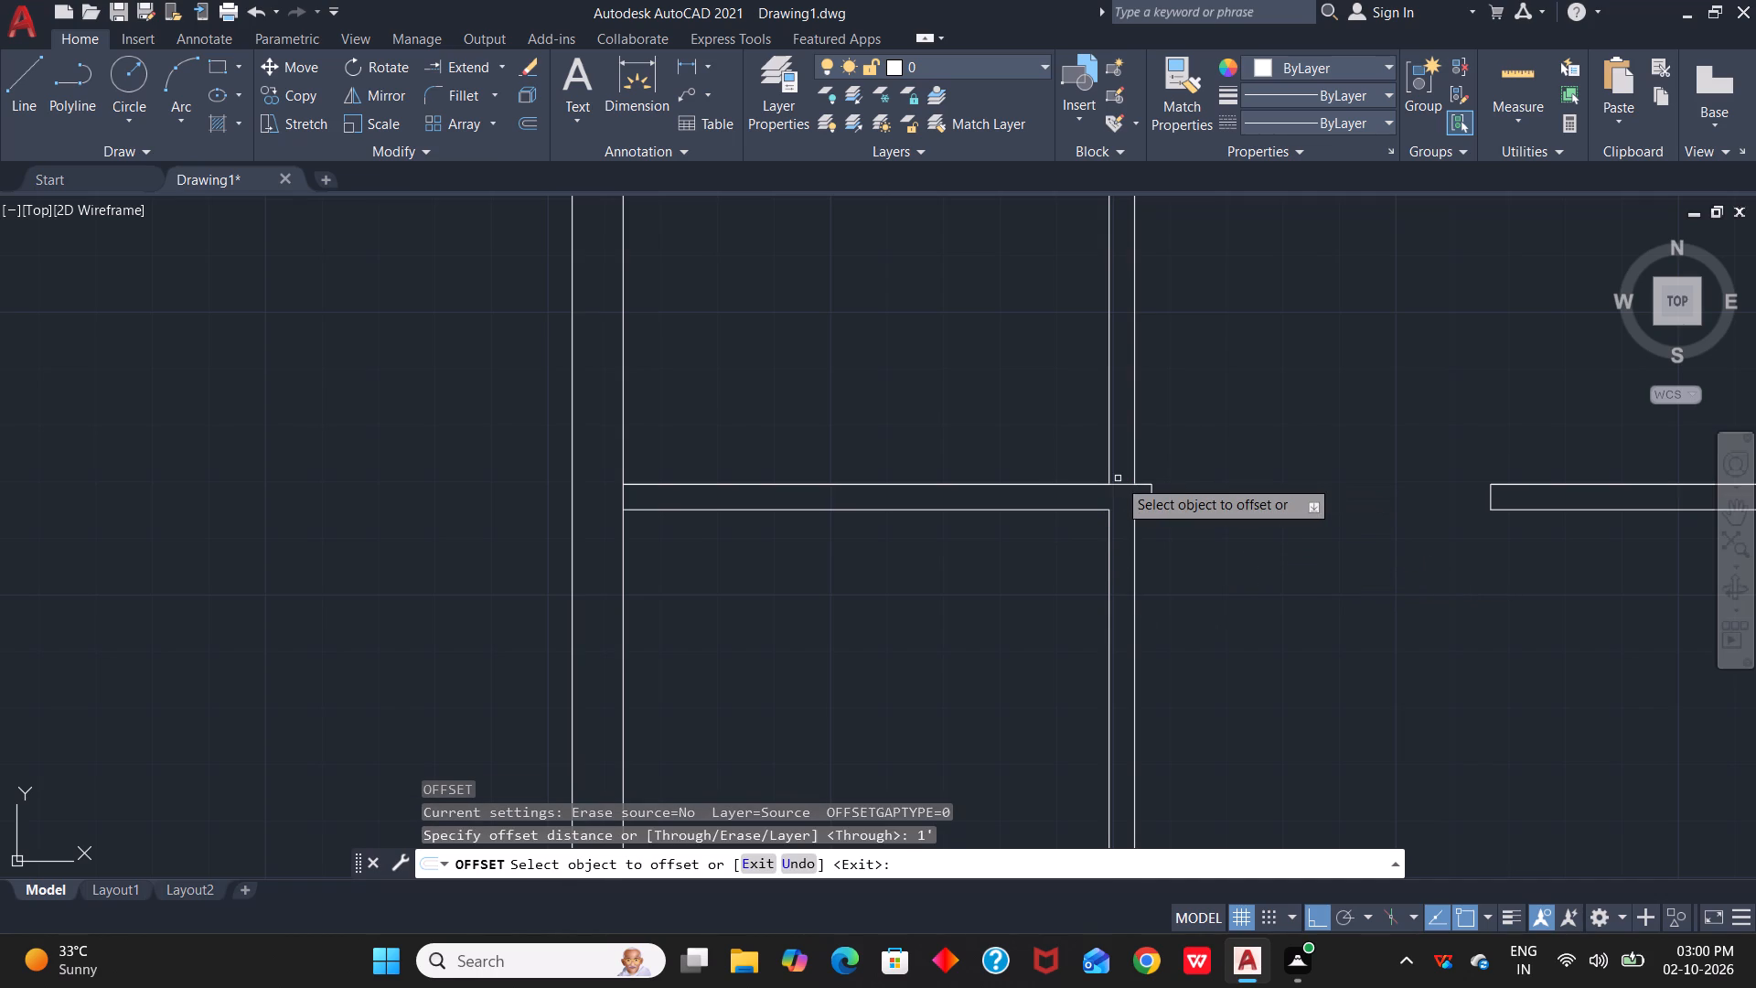
left_click(1119, 487)
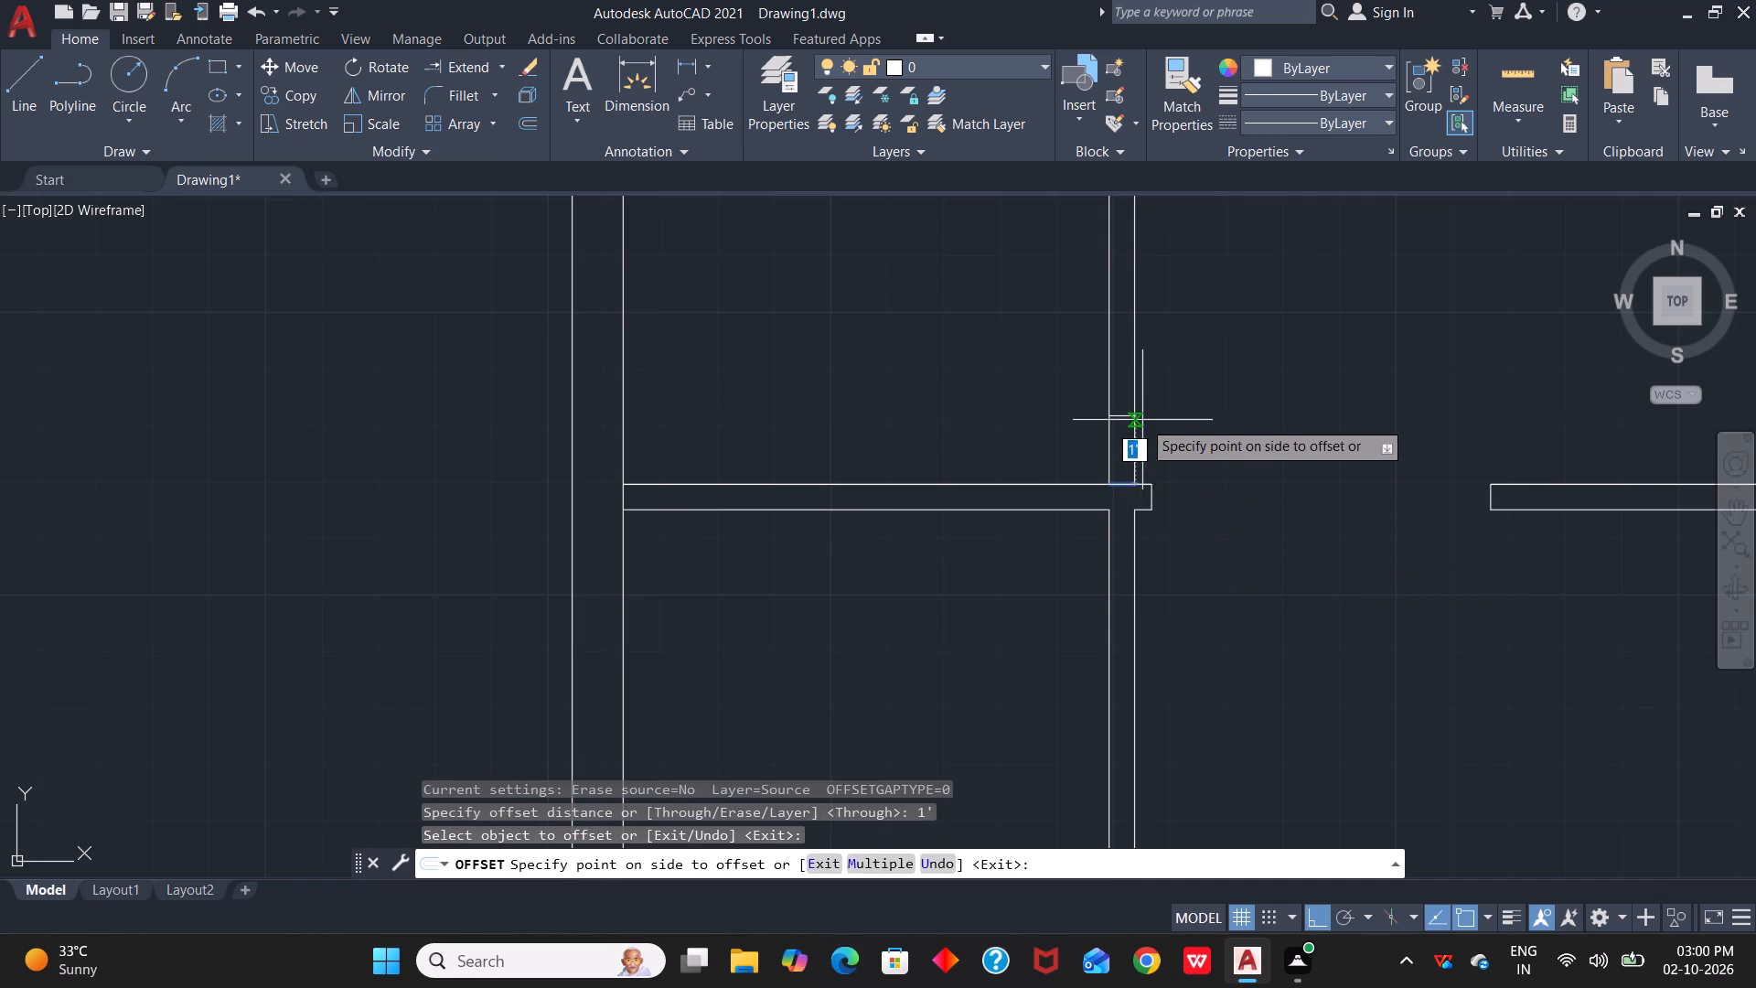
left_click(1142, 420)
scroll(1178, 262, "down", 3)
middle_click_drag(1179, 263, 1239, 567)
scroll(1239, 558, "up", 3)
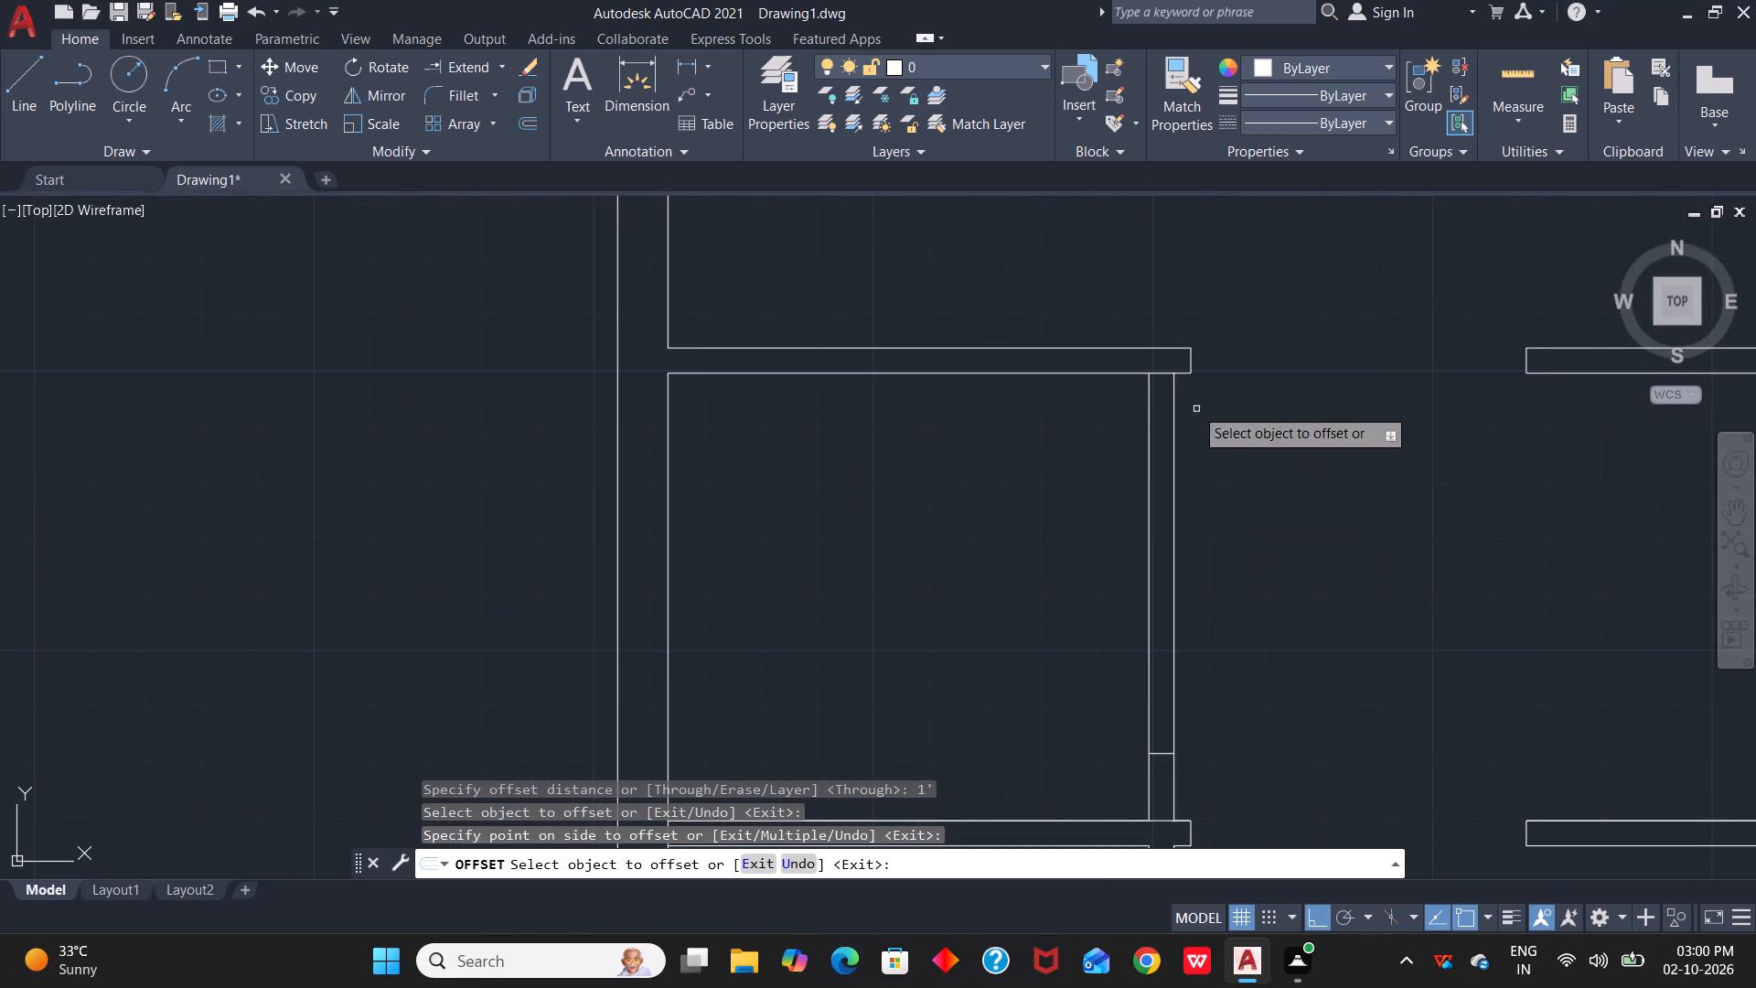
left_click(1155, 372)
left_click(1165, 413)
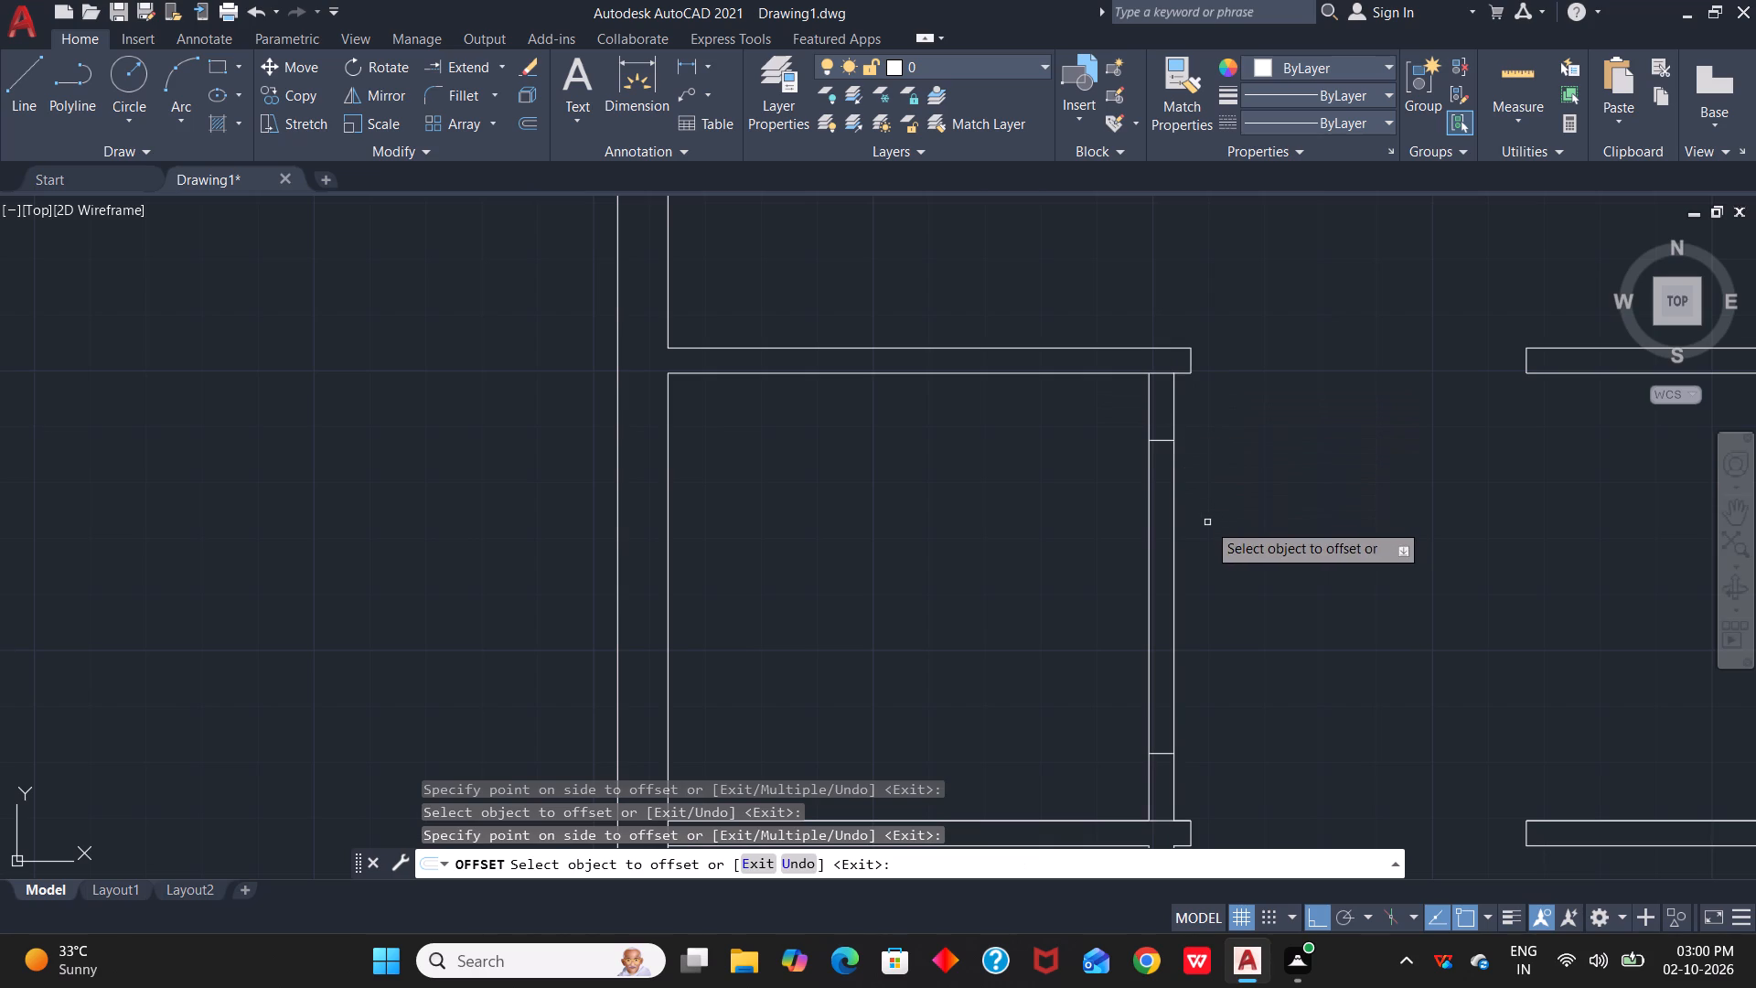
key("Escape")
Trim both faces of the vertical partition between the two 1' offset lines to cut the opening.
key("t")
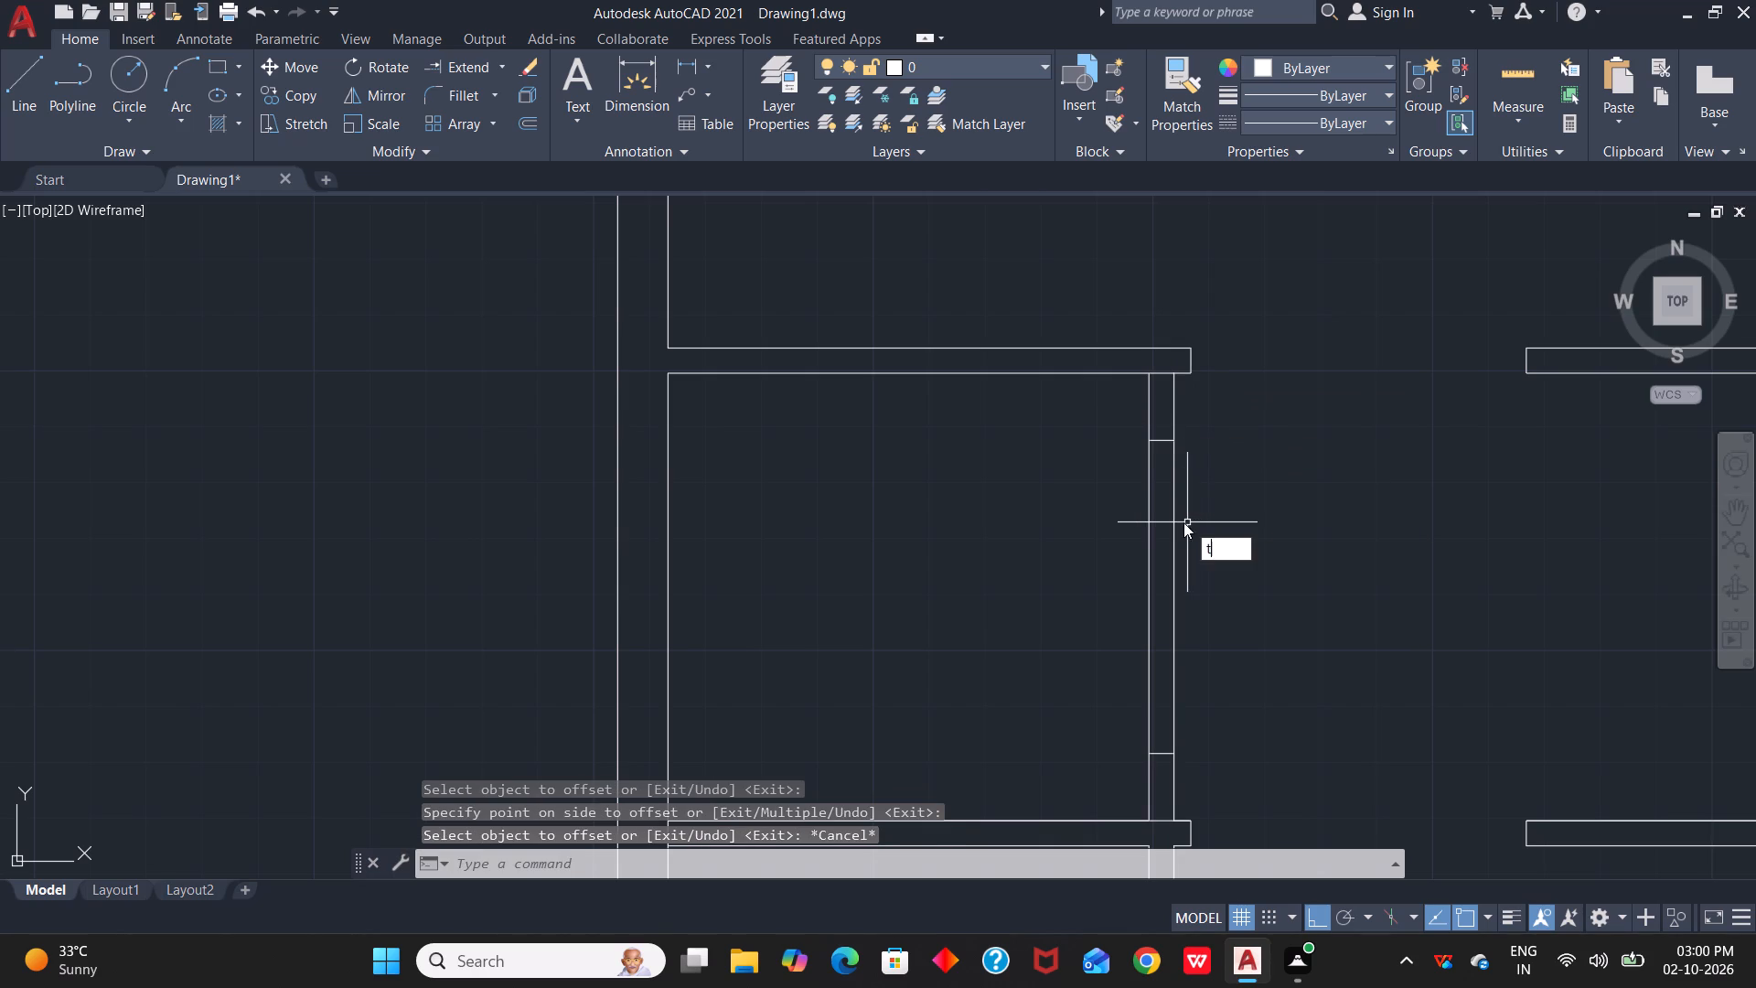
key("r")
key("space")
left_click_drag(1201, 532, 1095, 556)
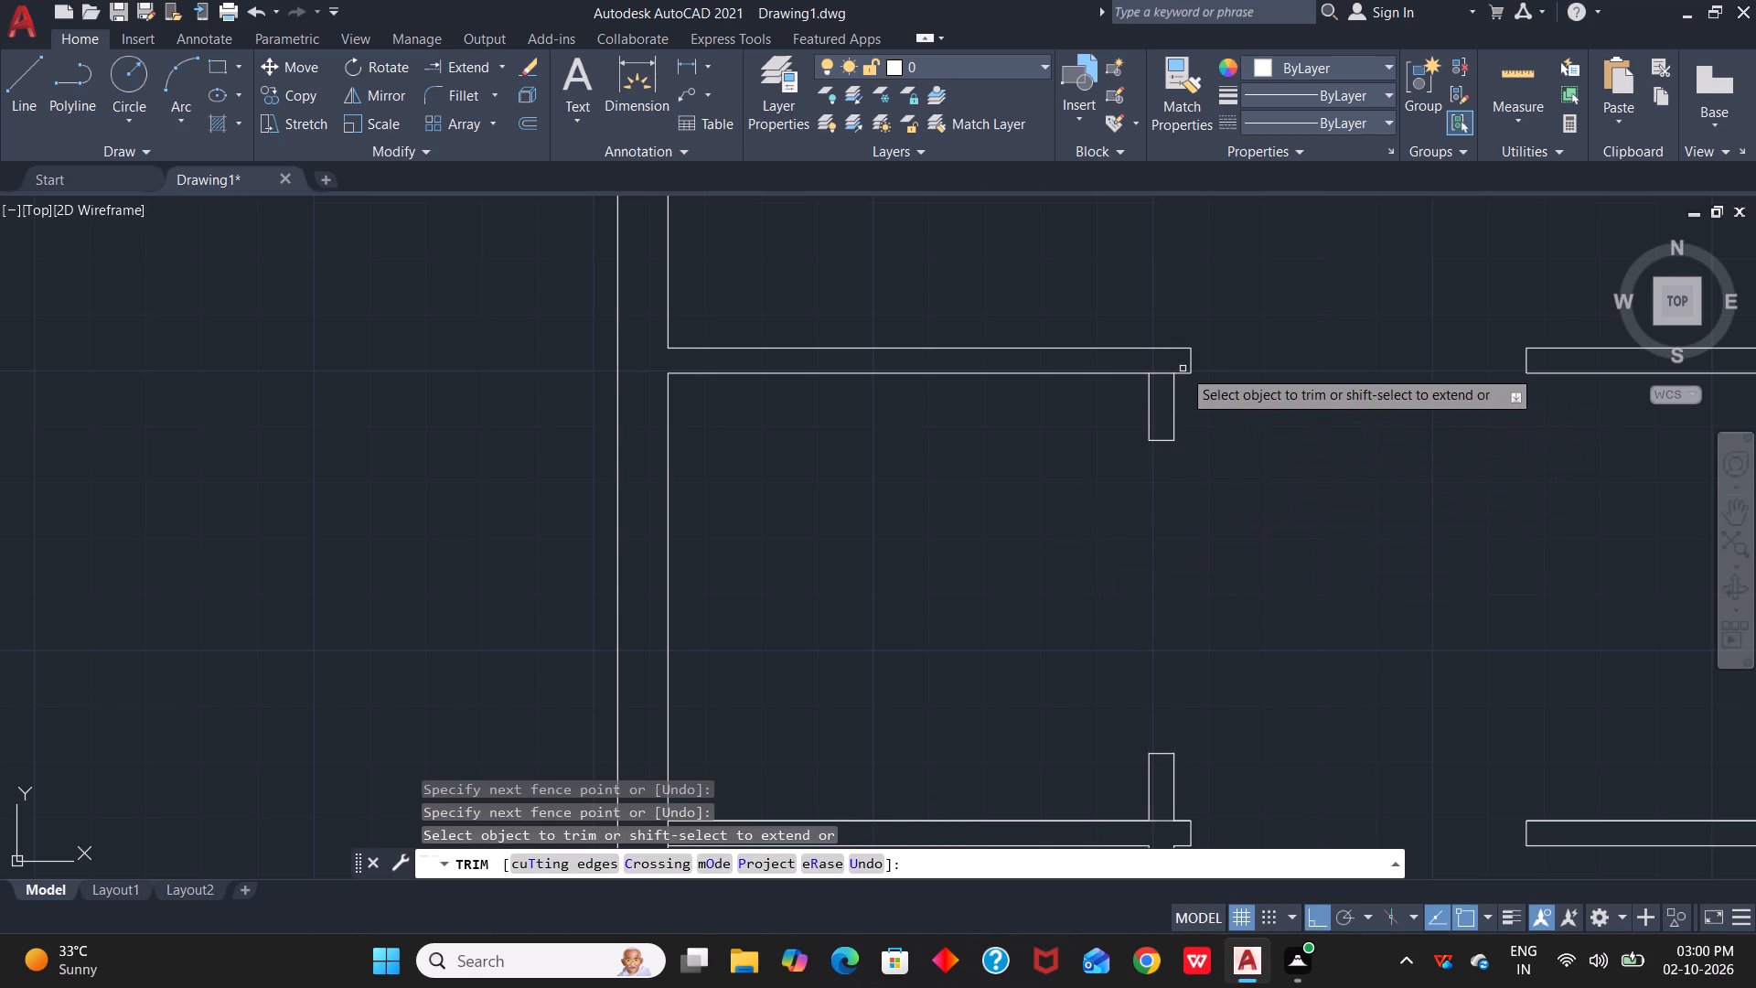
Trim the original short lines closing the vertical partition at its junctions with the upper and lower horizontal partitions.
left_click(1162, 374)
scroll(1204, 521, "down", 1)
middle_click_drag(1212, 452, 1232, 423)
middle_click_drag(1235, 565, 1237, 326)
scroll(1233, 428, "up", 2)
left_click(1143, 455)
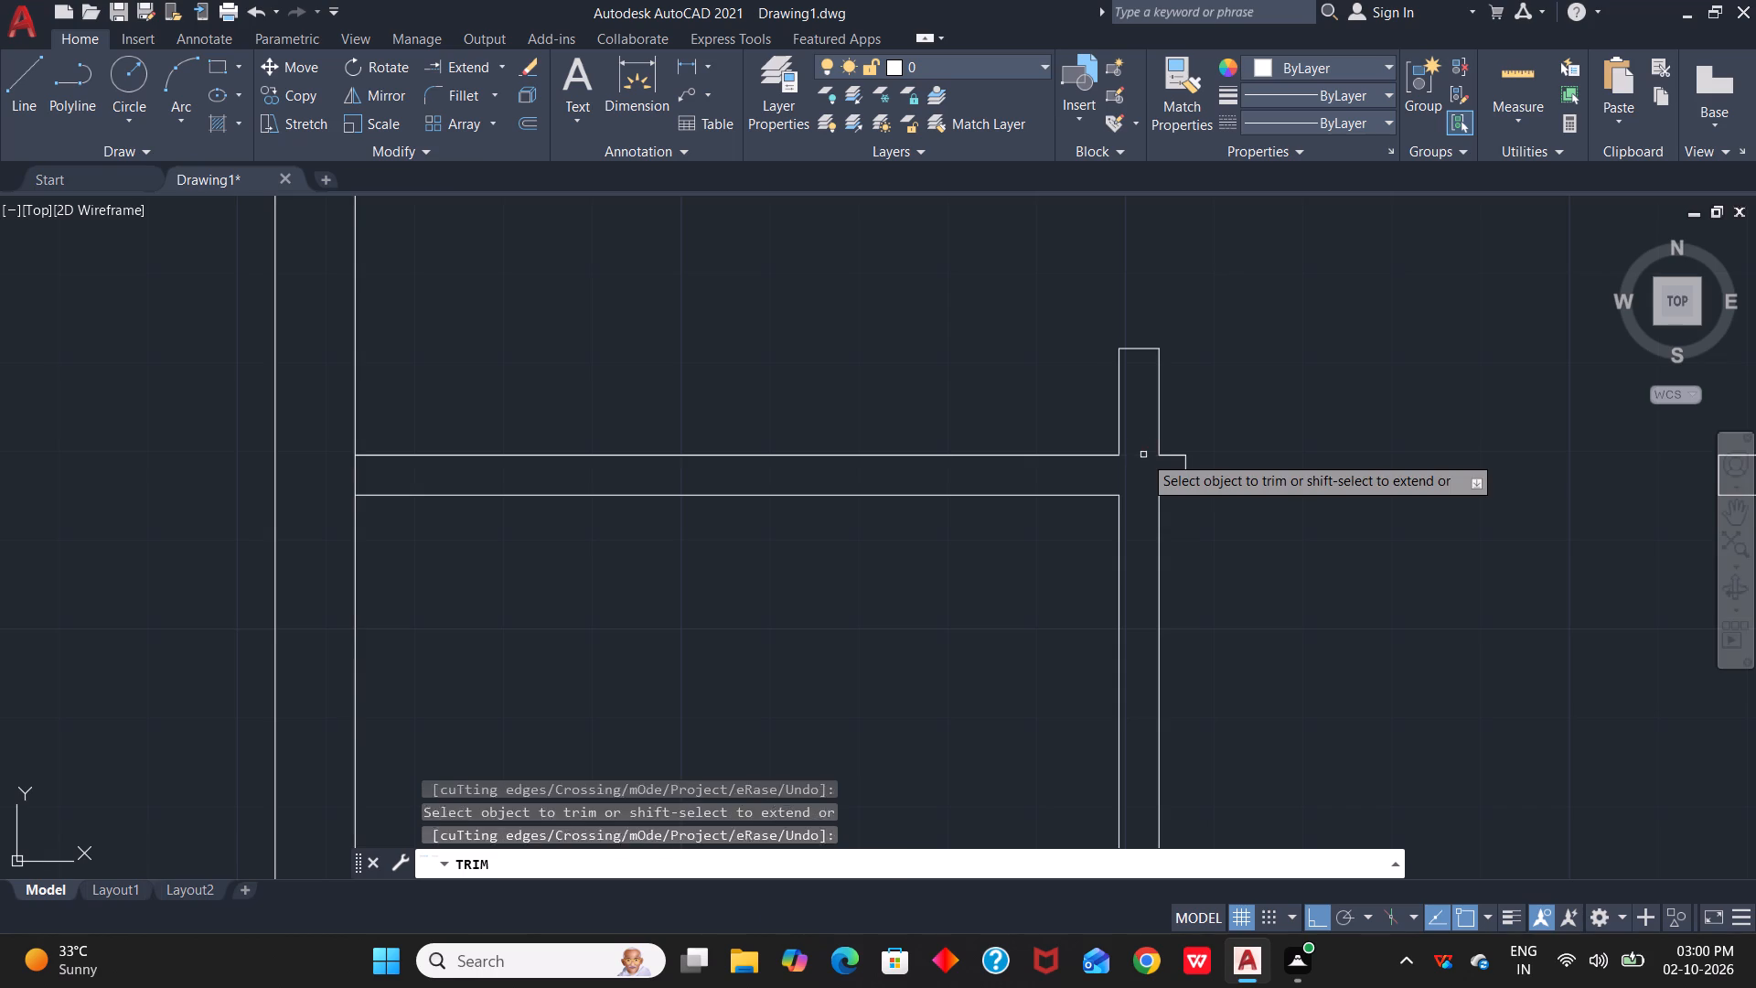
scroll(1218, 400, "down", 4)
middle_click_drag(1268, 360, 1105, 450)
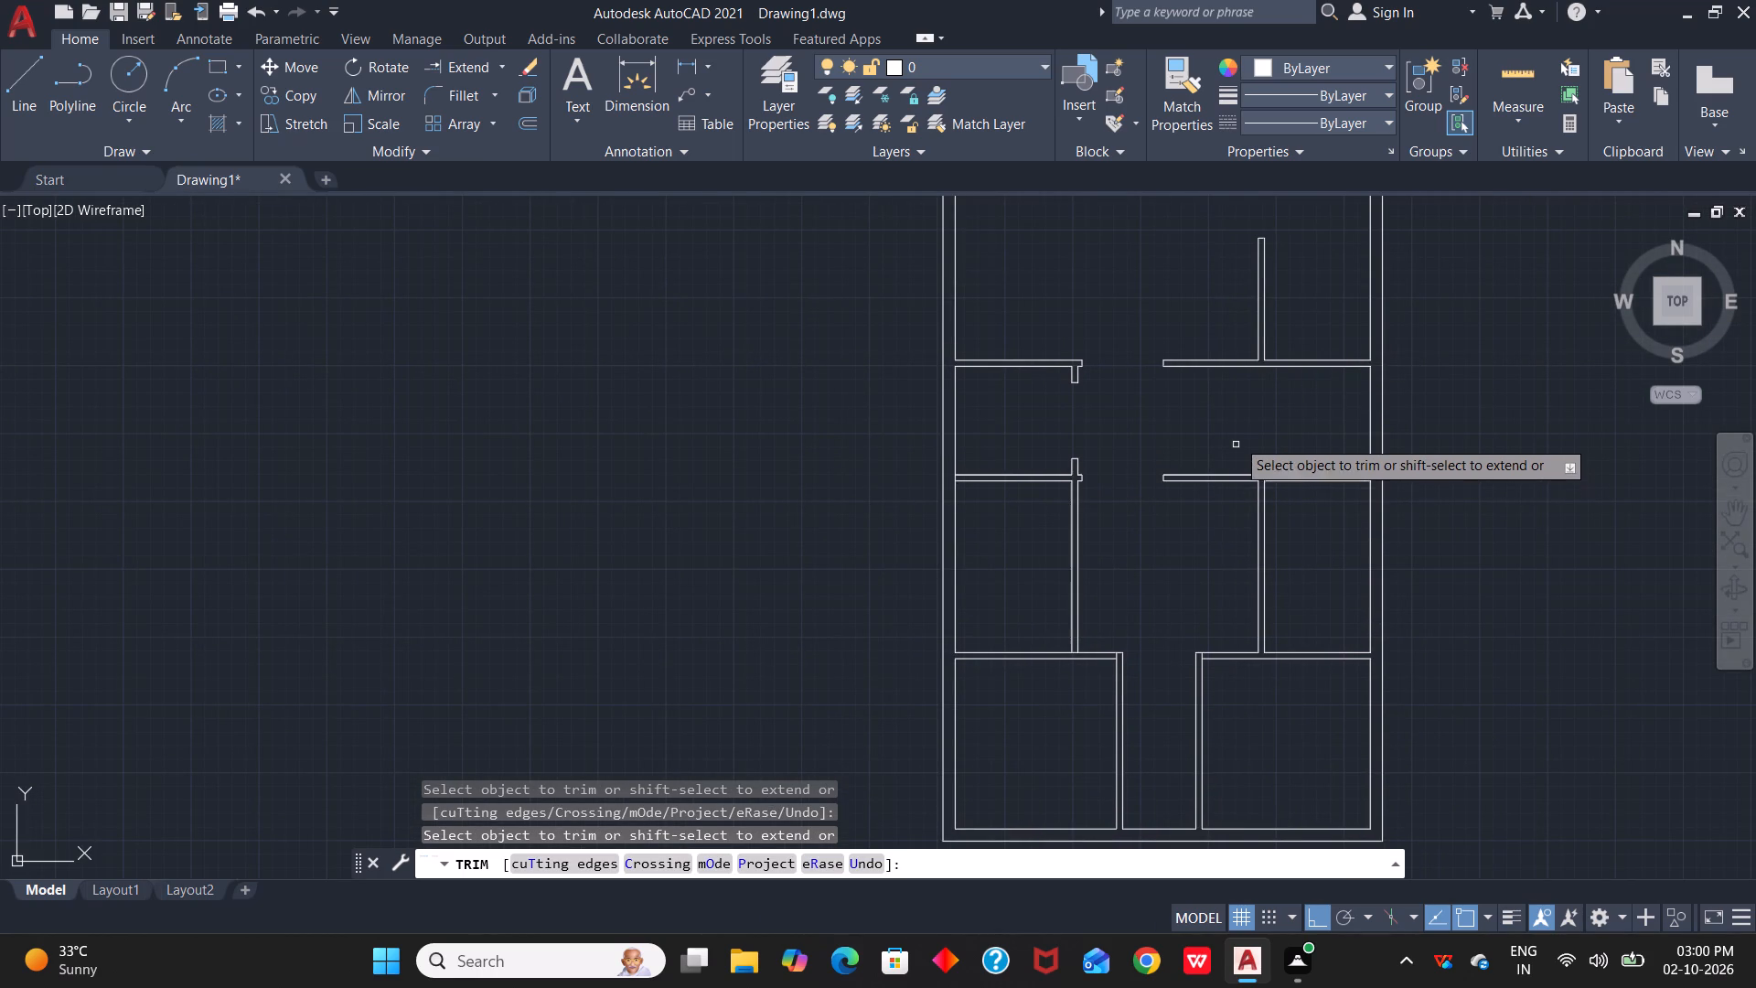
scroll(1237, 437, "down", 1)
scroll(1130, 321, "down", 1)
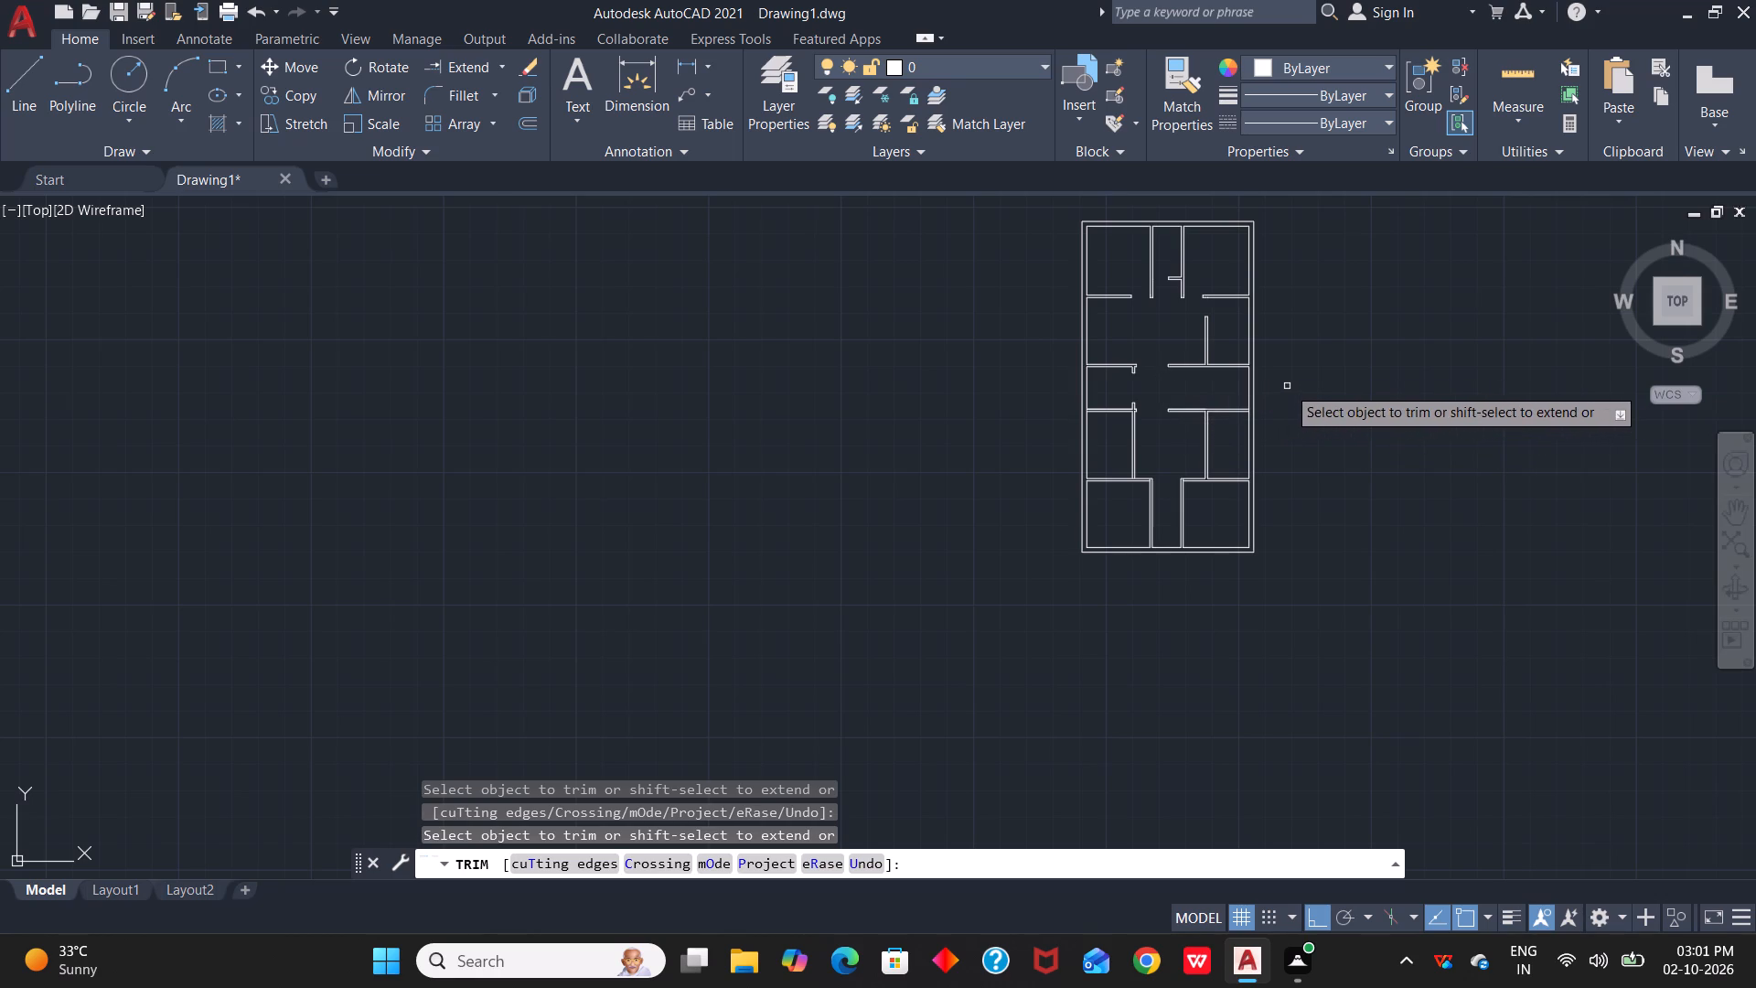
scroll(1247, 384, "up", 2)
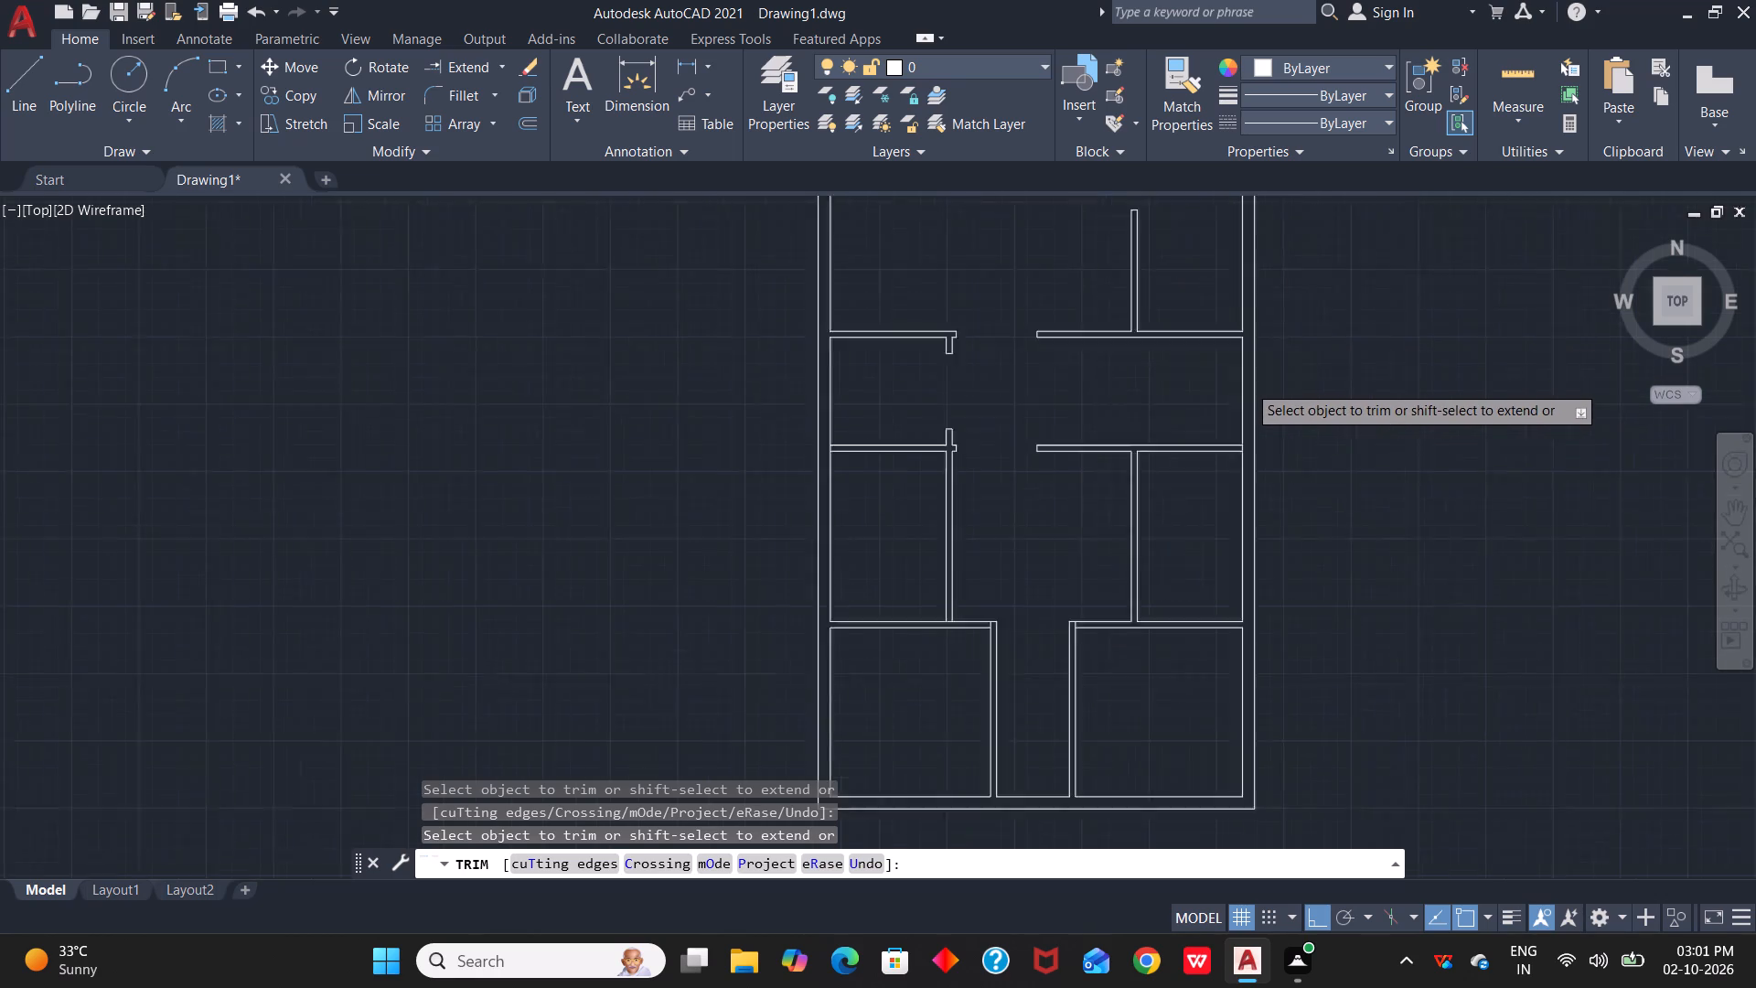
Trim the east outer wall's inner face between the two faces of the horizontal partition below the middle room.
scroll(1247, 384, "up", 2)
left_click(1226, 544)
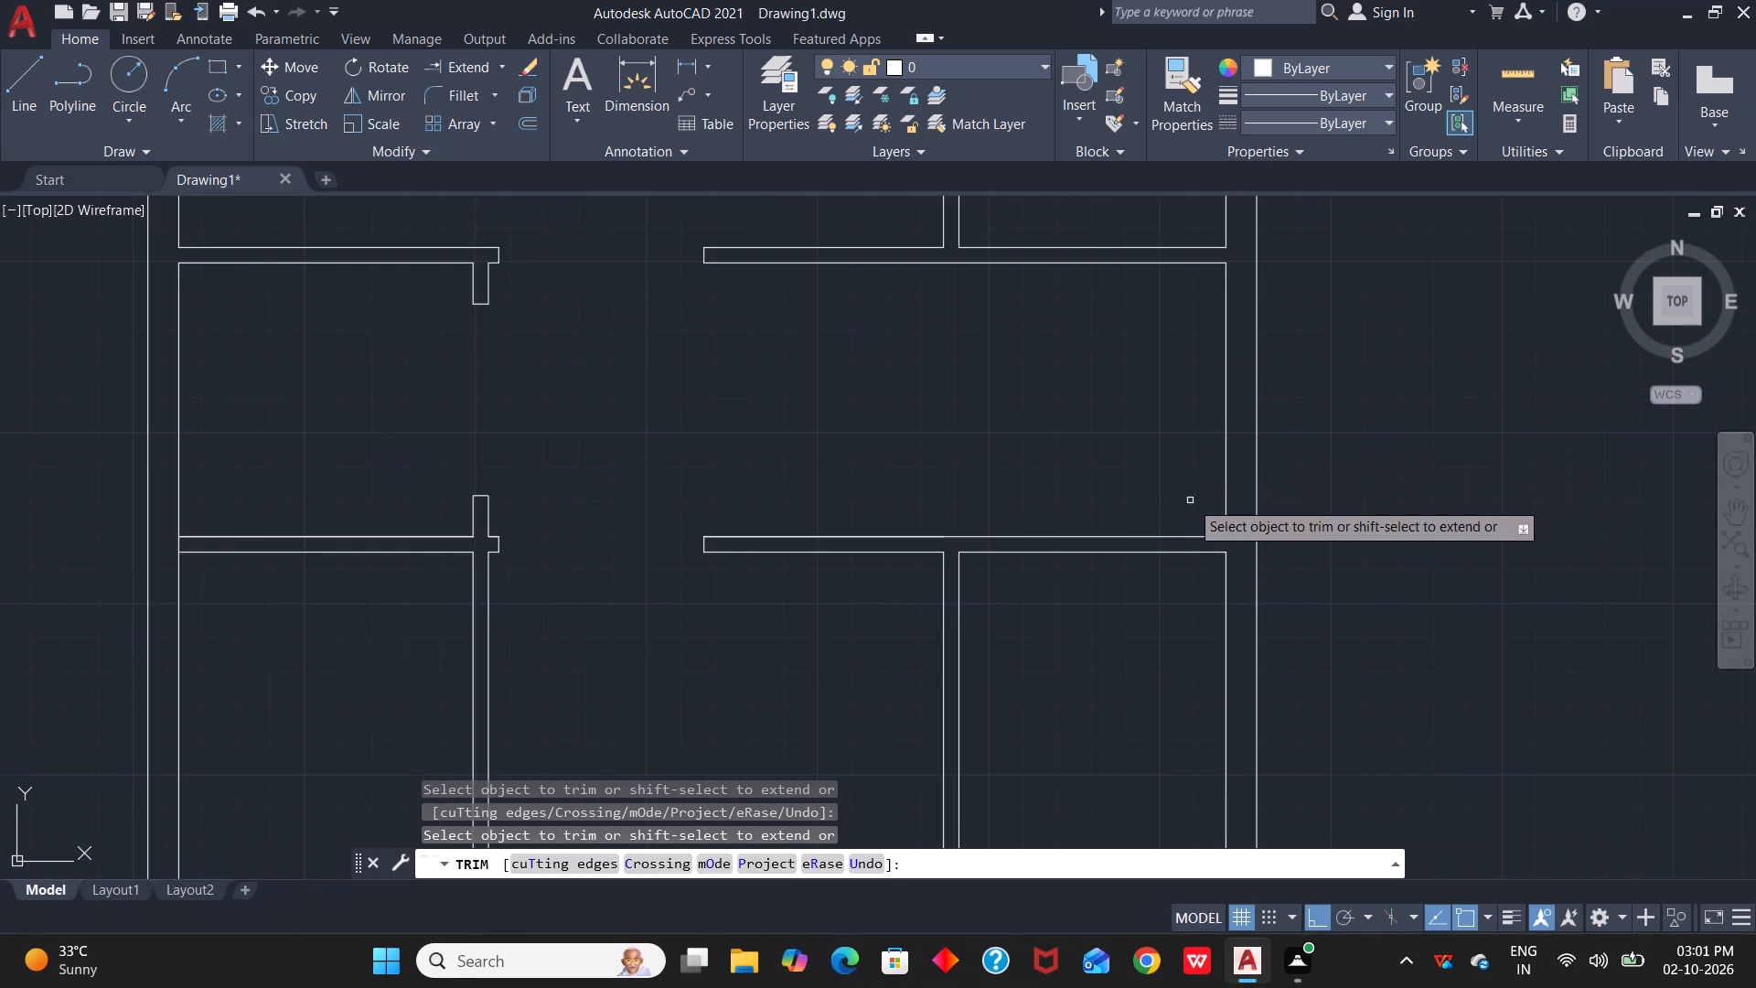
scroll(455, 486, "down", 1)
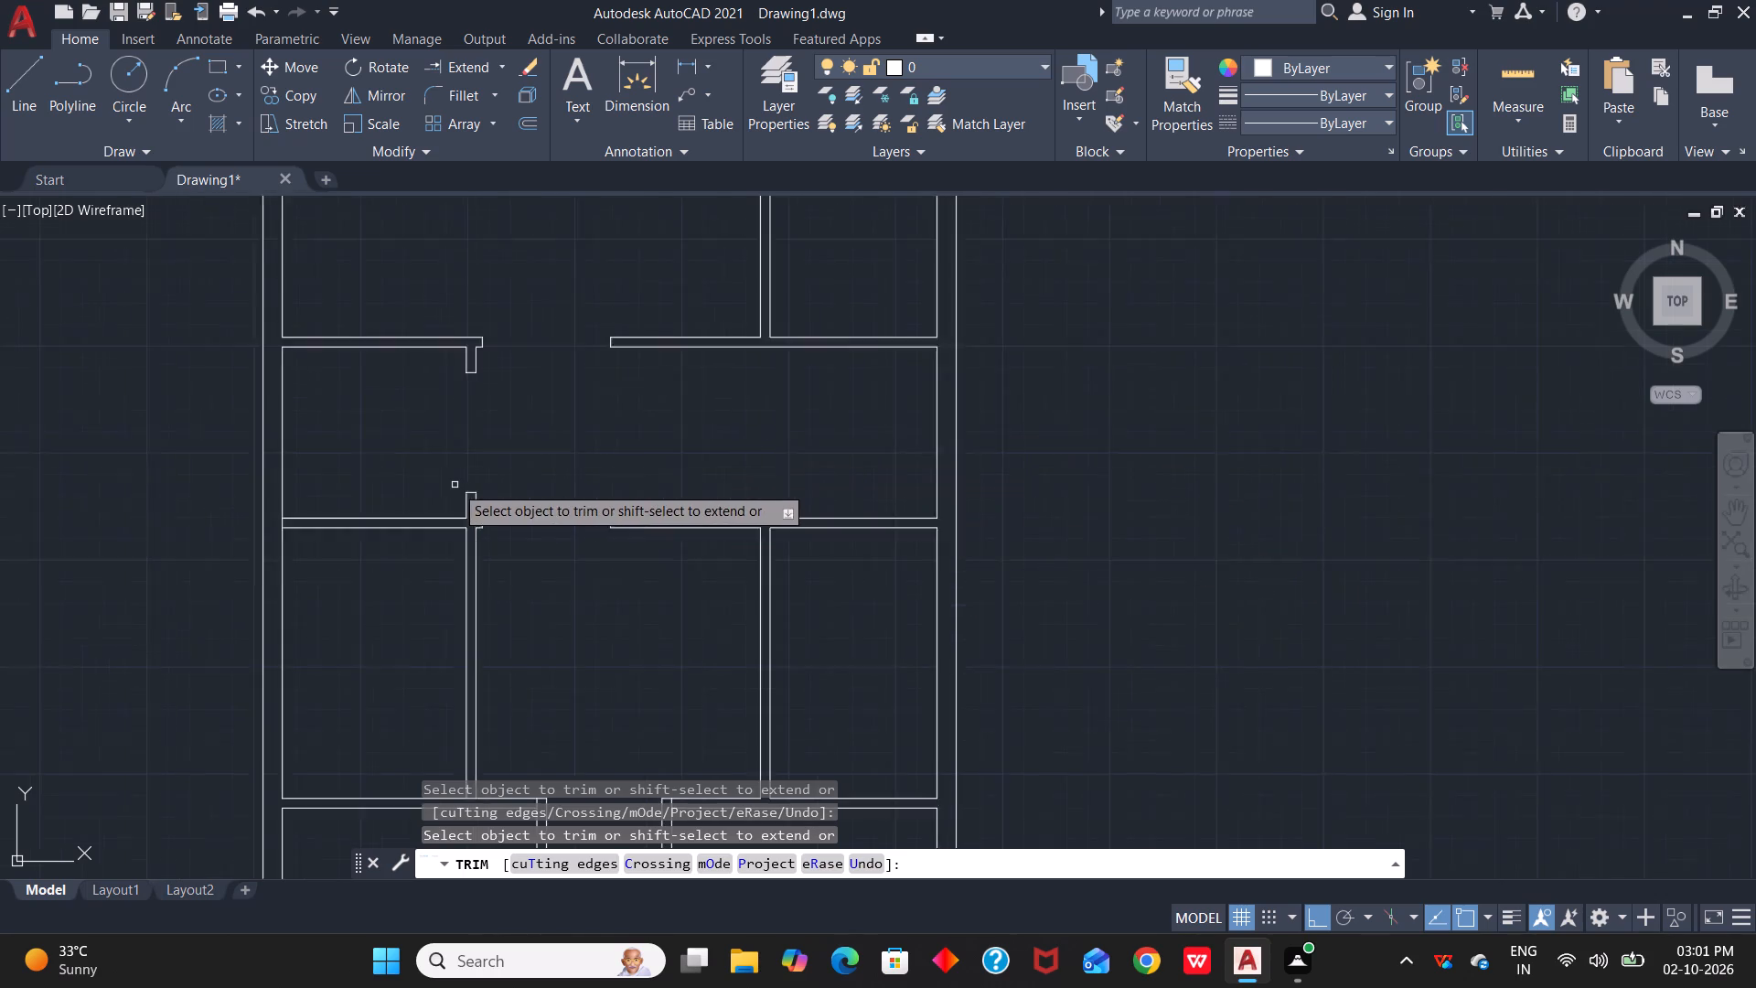
scroll(455, 483, "down", 1)
middle_click_drag(541, 531, 1093, 266)
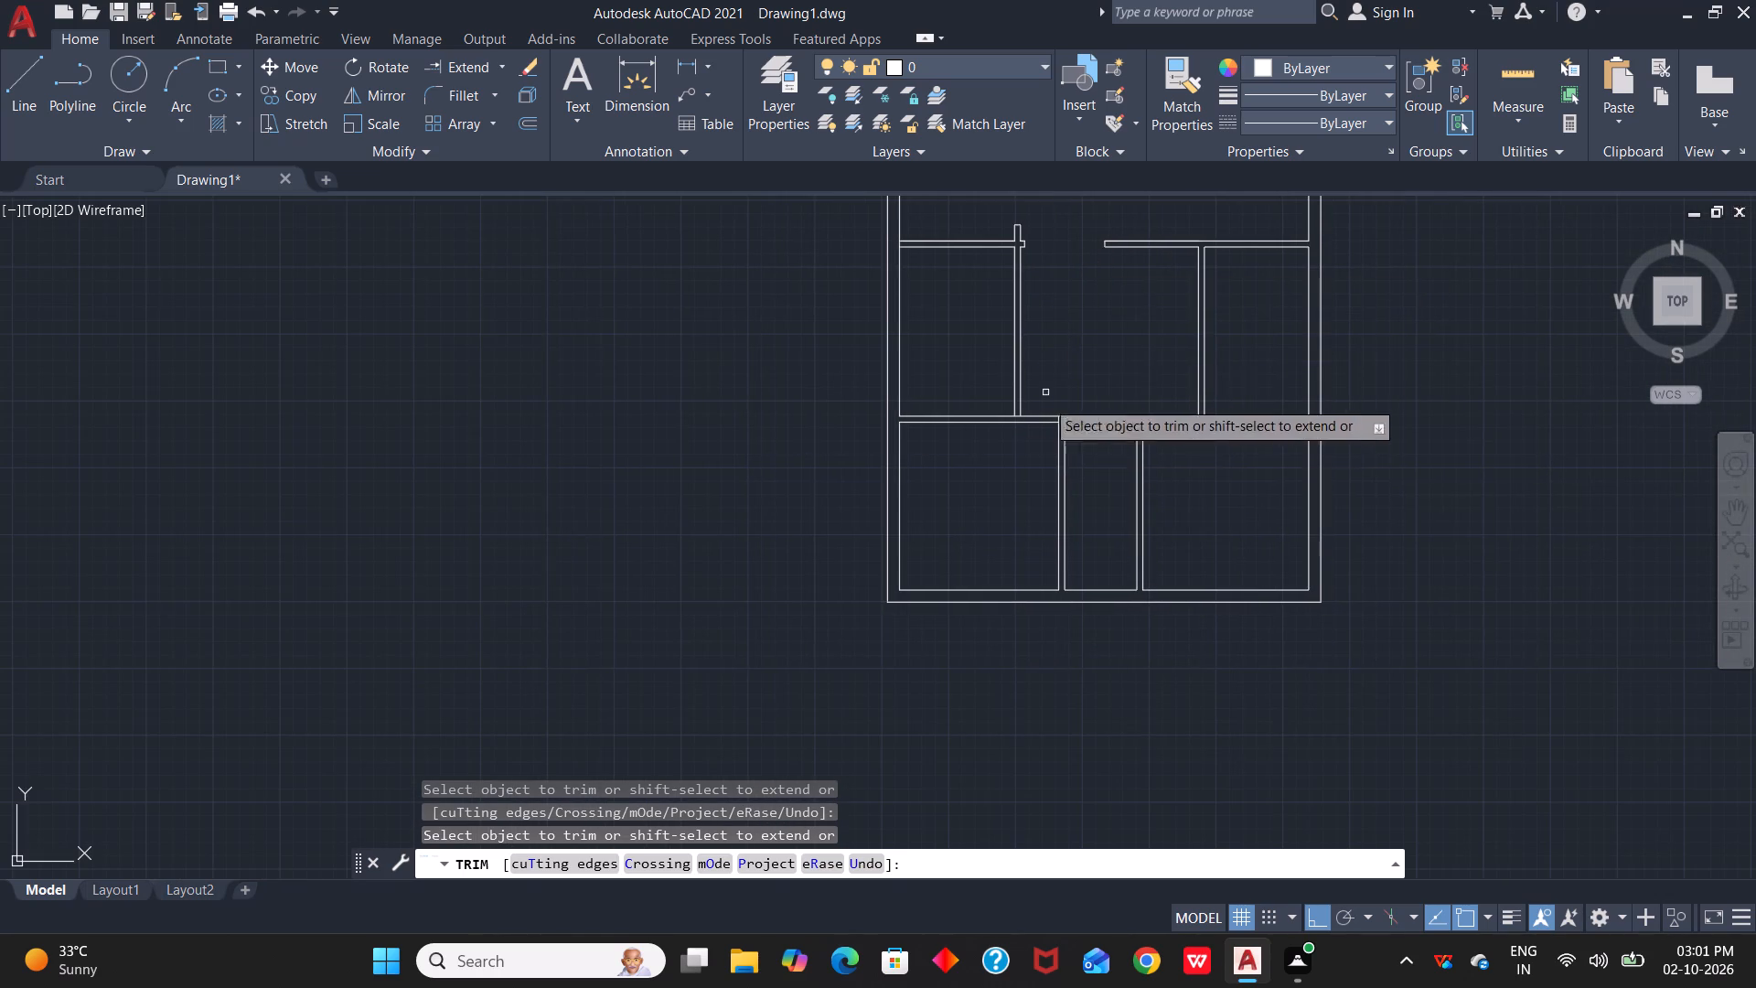
key("Escape")
key("Escape")
Draw a short line across the western vertical partition's width along the horizontal partition's south face, below the opening.
scroll(1125, 257, "down", 1)
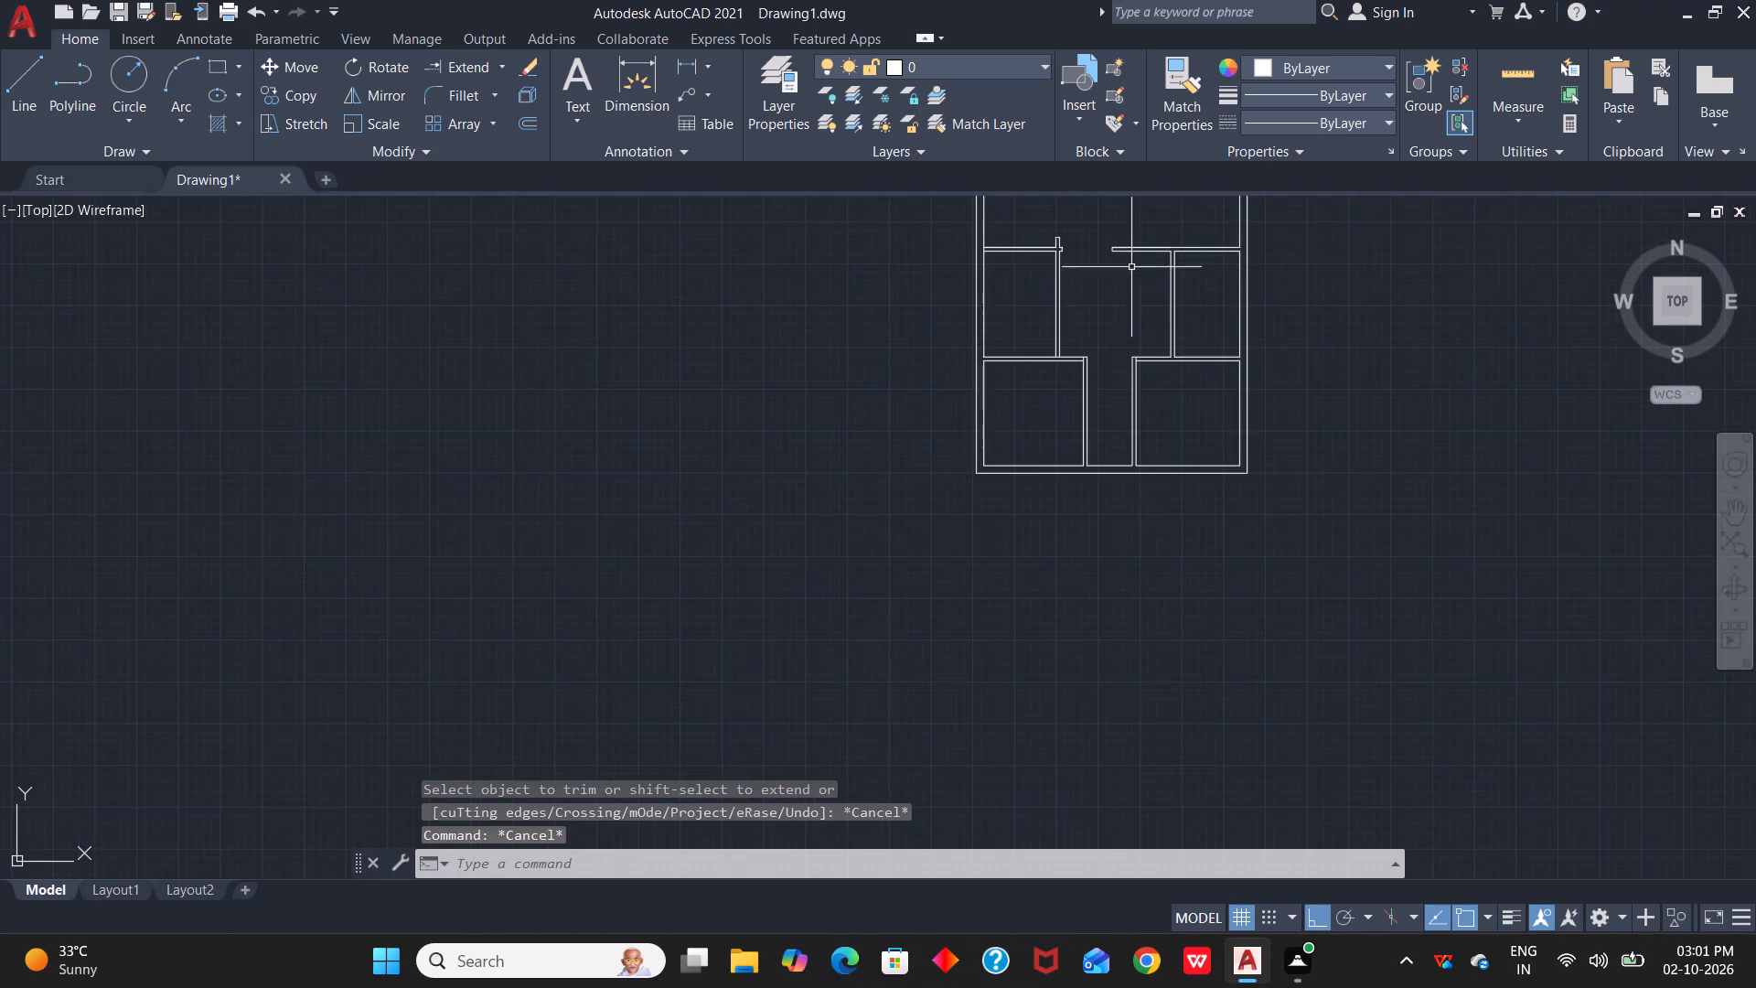
middle_click_drag(1134, 288, 1024, 485)
scroll(1029, 485, "down", 1)
scroll(1024, 467, "up", 3)
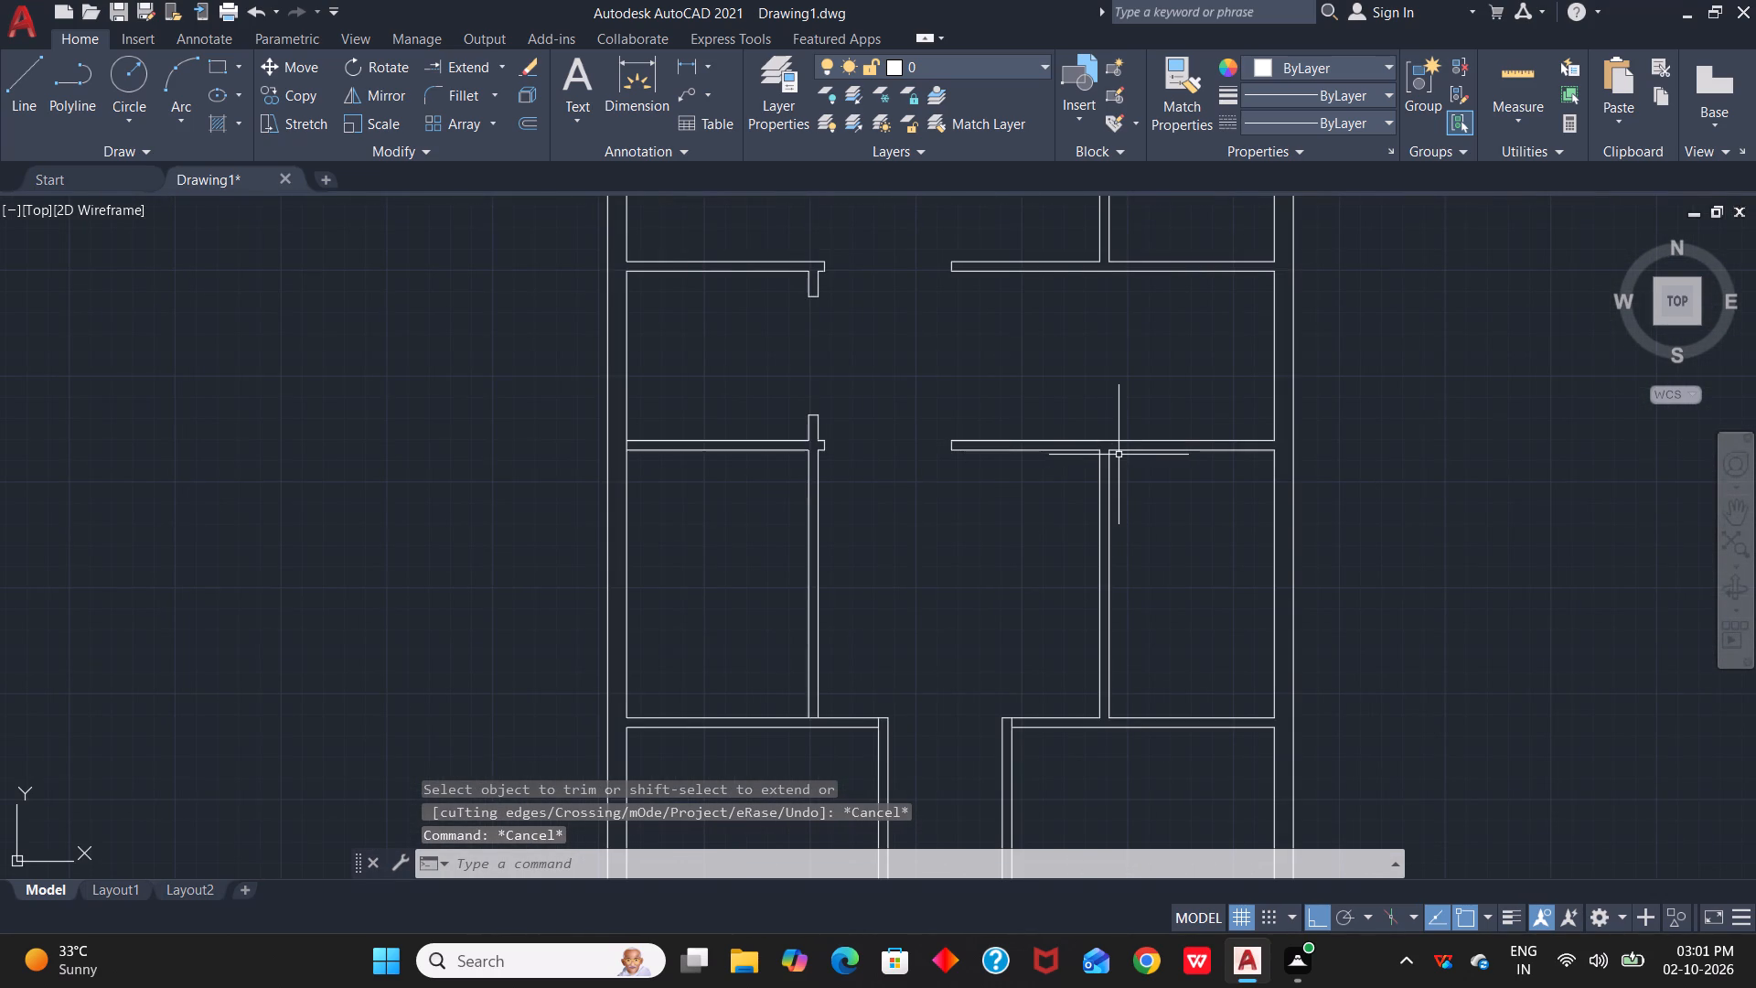
scroll(1119, 454, "up", 1)
scroll(1121, 469, "down", 1)
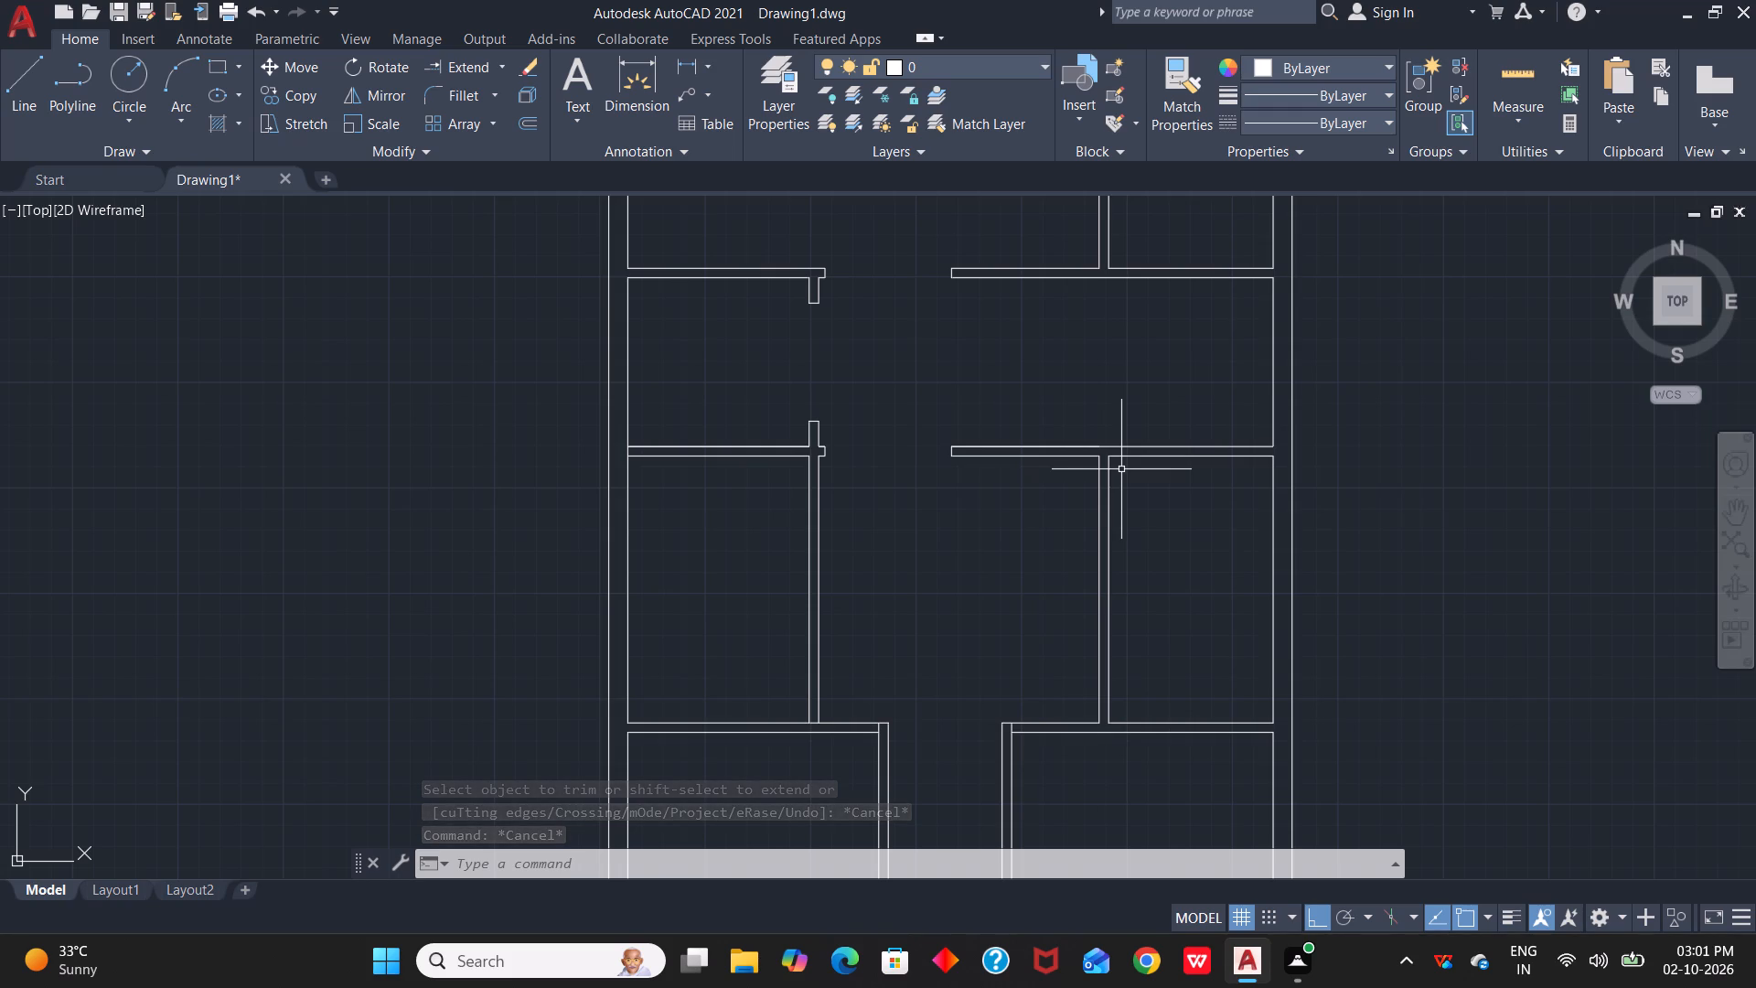
scroll(1123, 474, "down", 1)
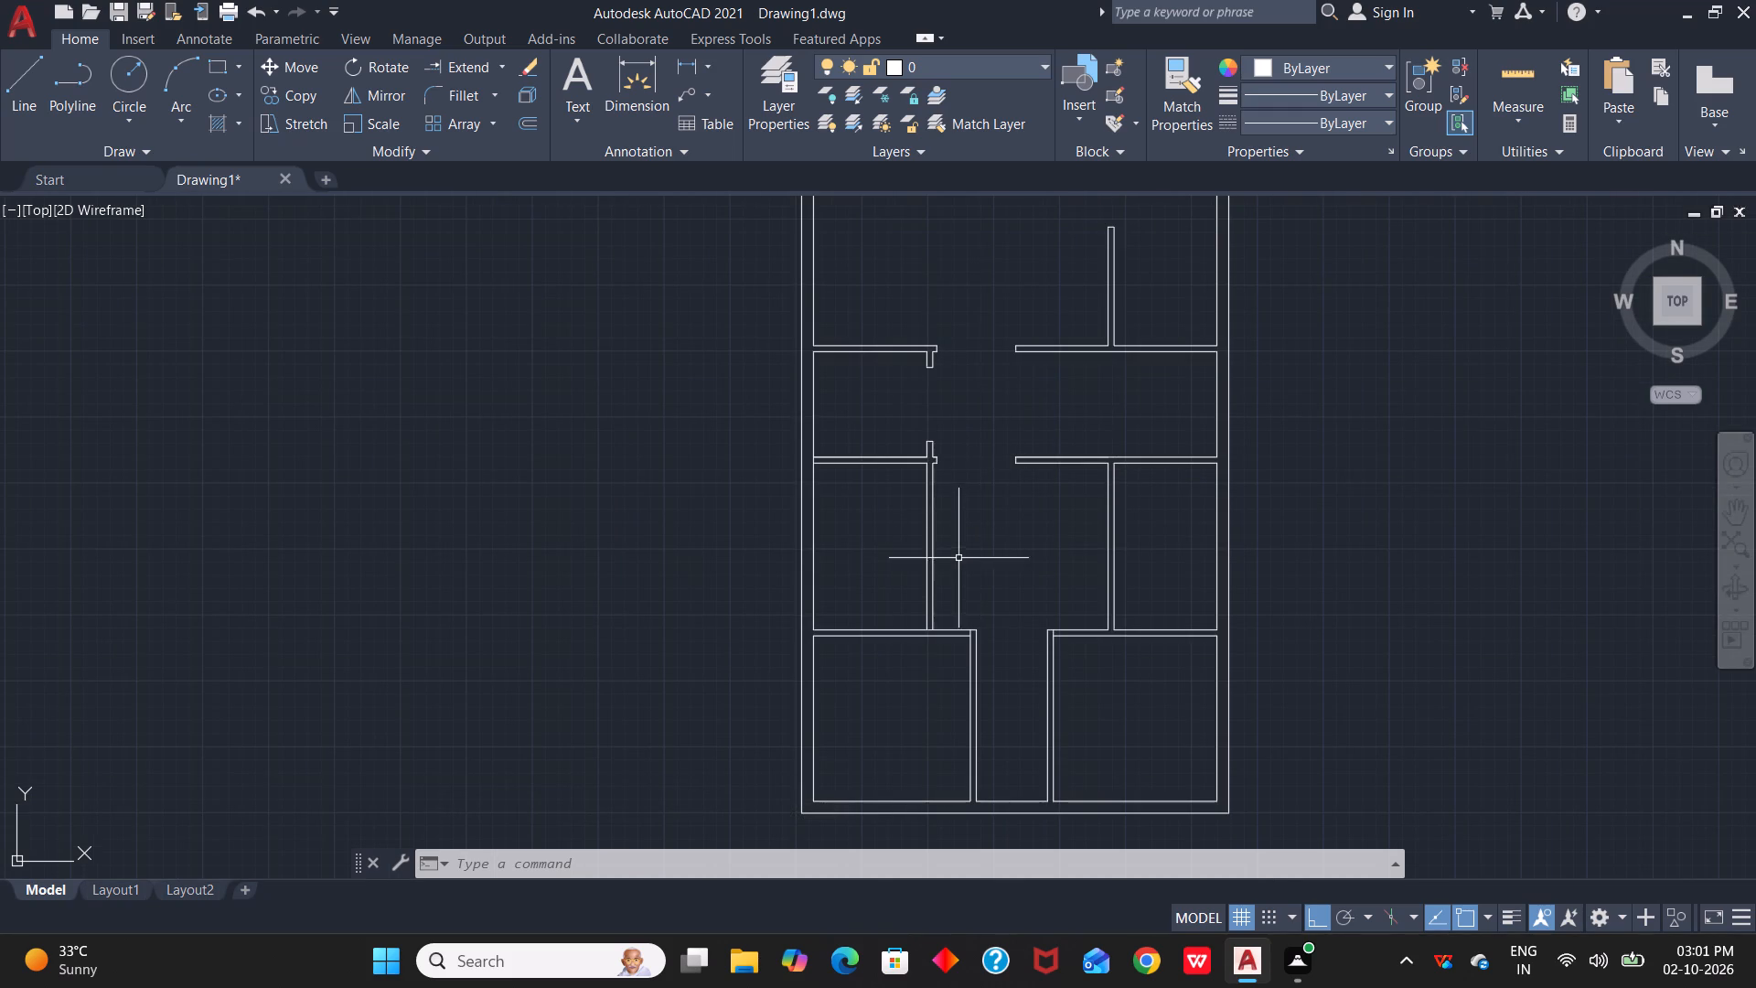
scroll(931, 496, "up", 2)
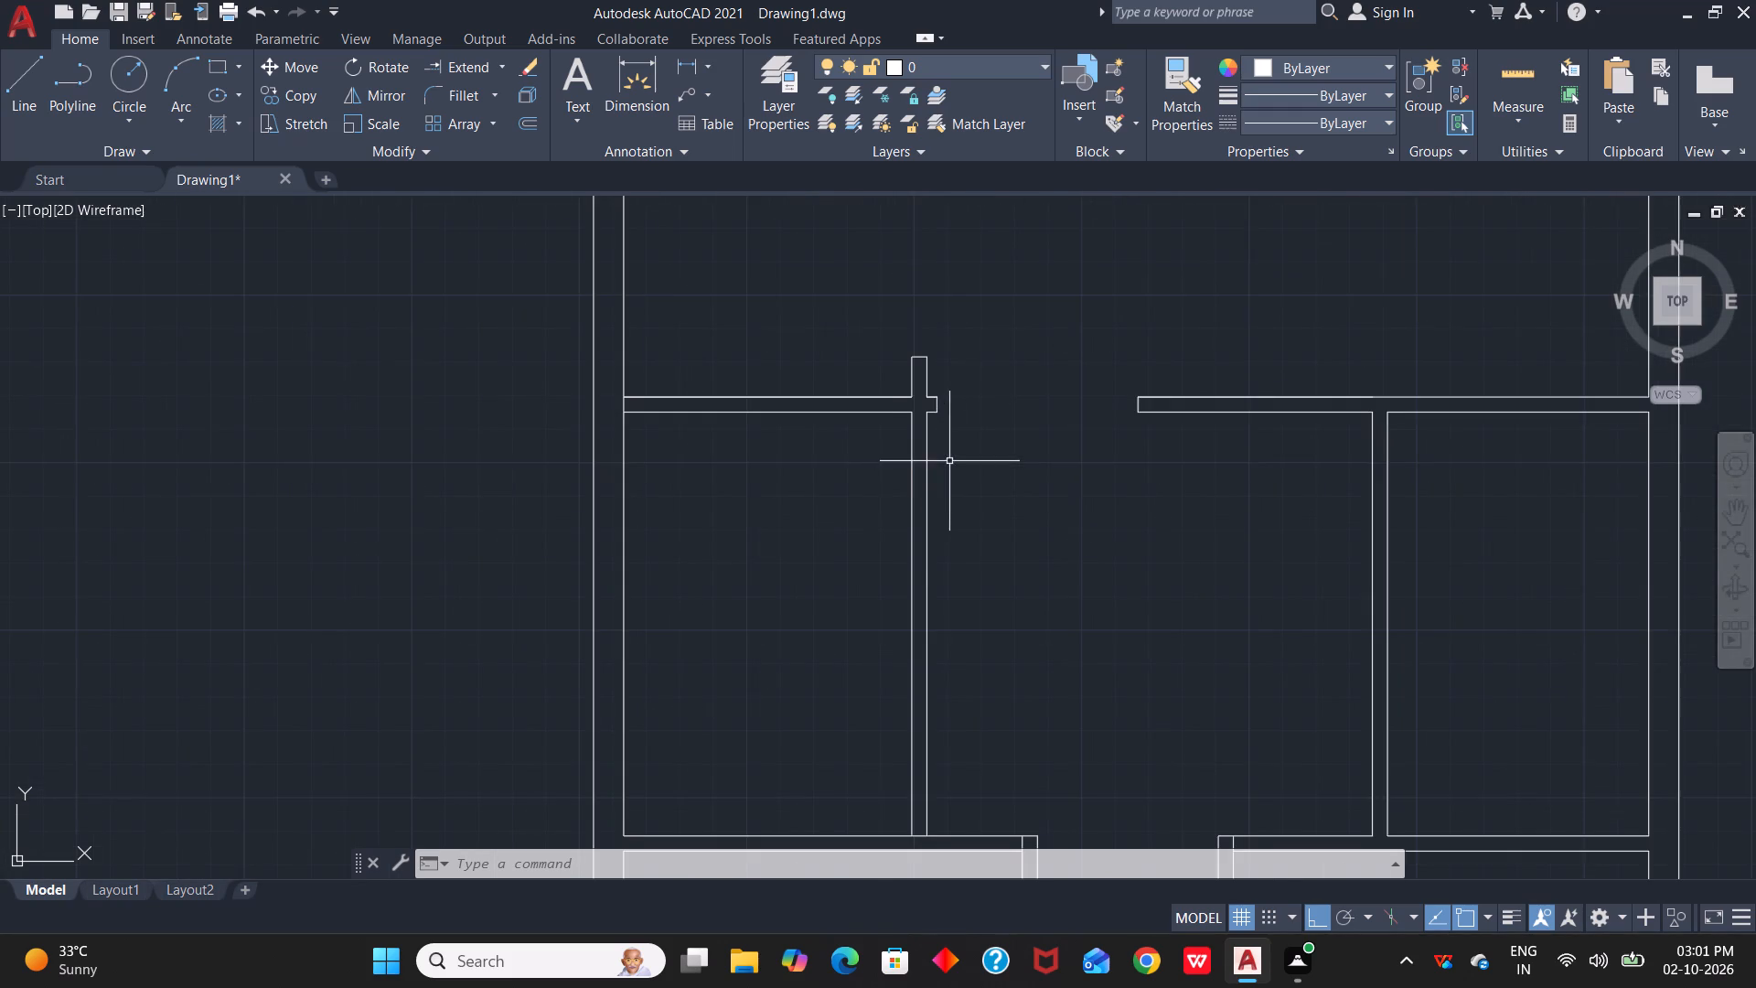
middle_click_drag(949, 461, 1009, 546)
scroll(1009, 531, "up", 2)
key("l")
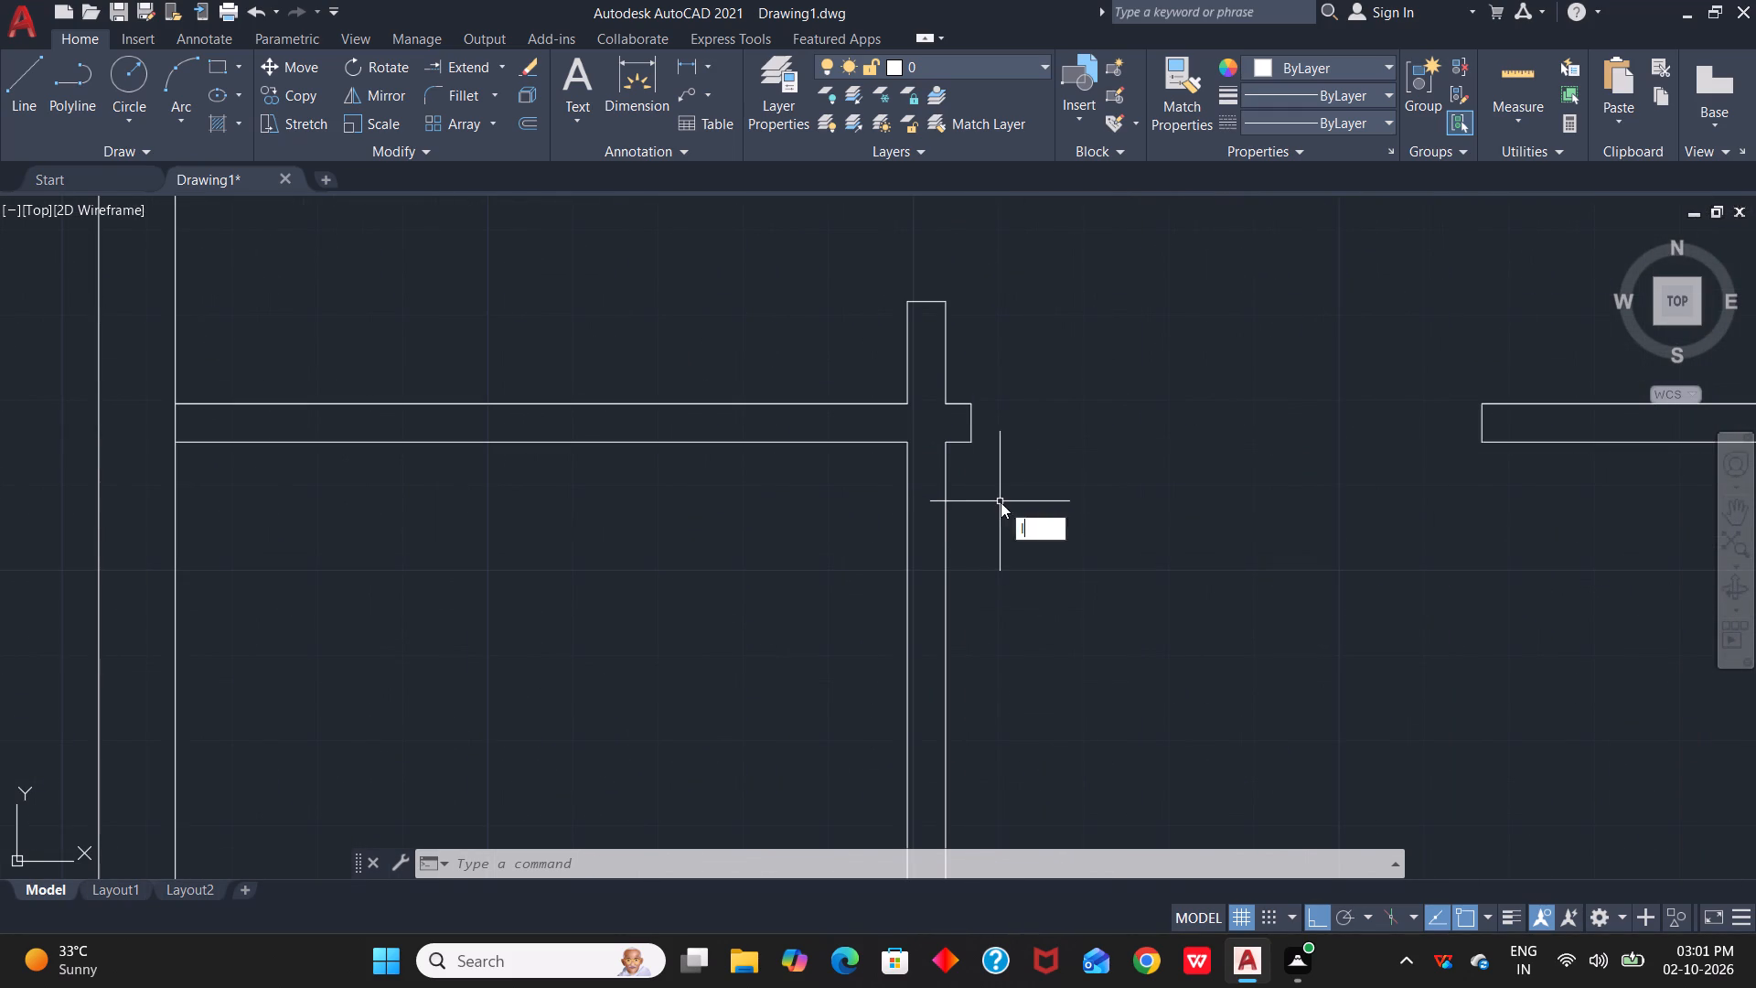
key("space")
left_click(902, 448)
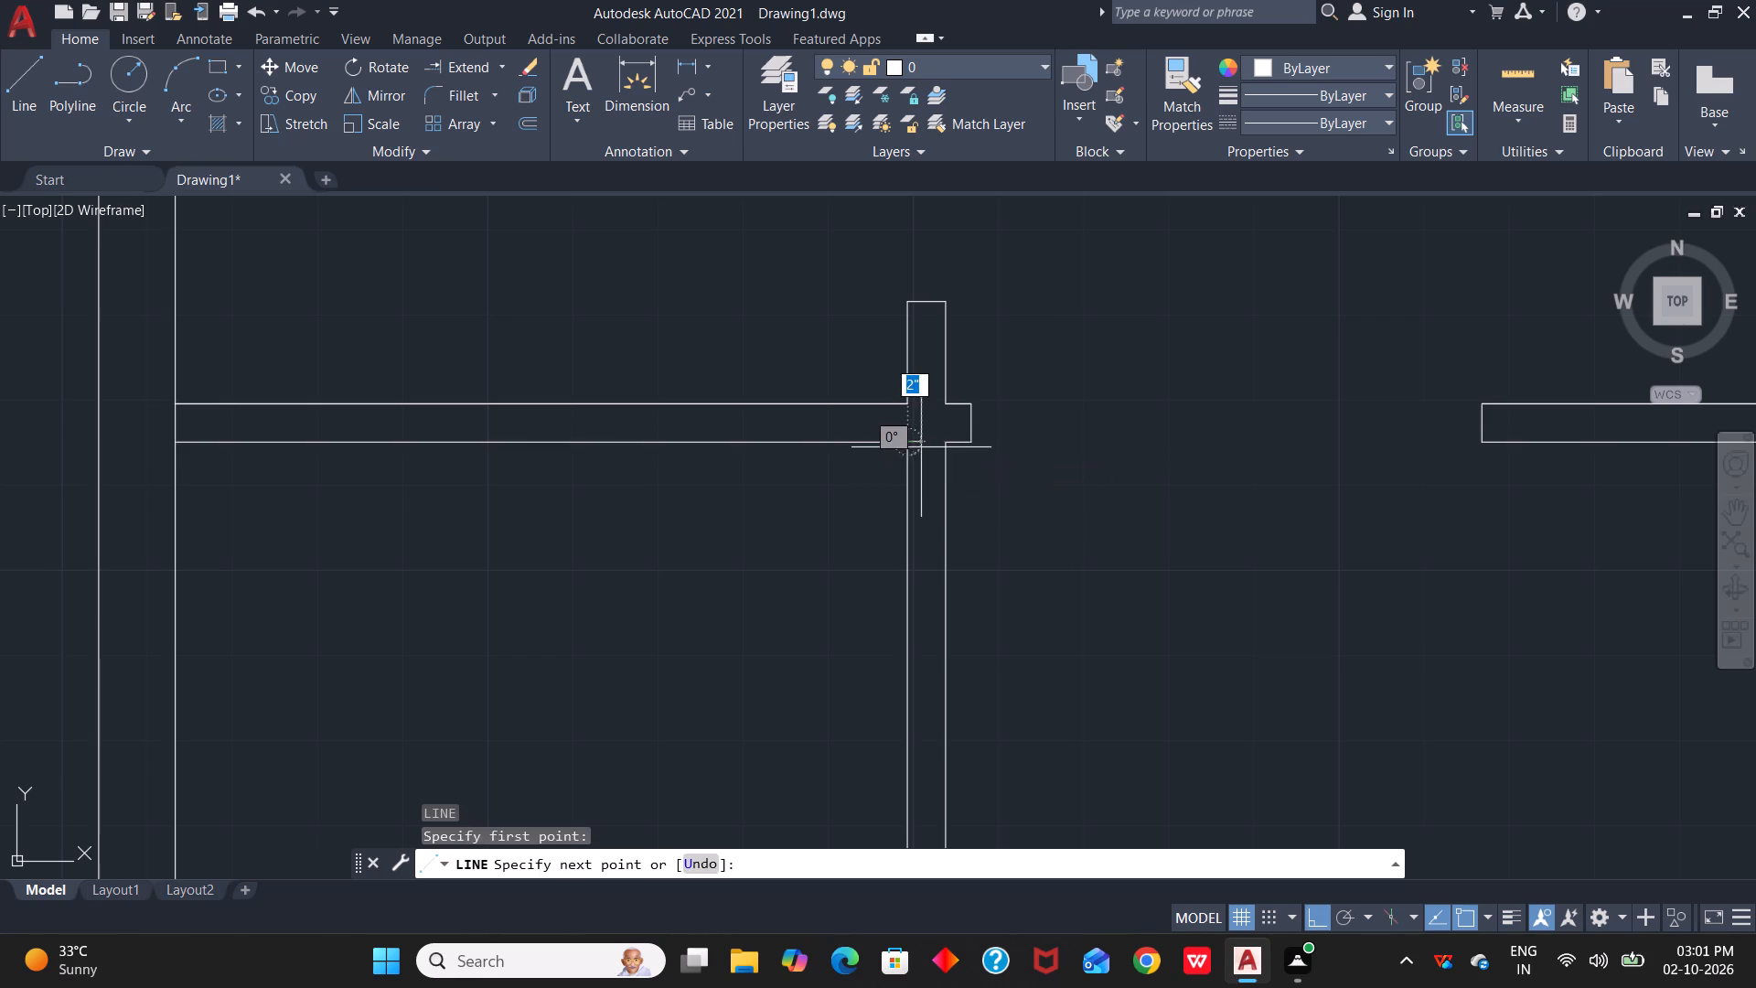
scroll(932, 453, "up", 3)
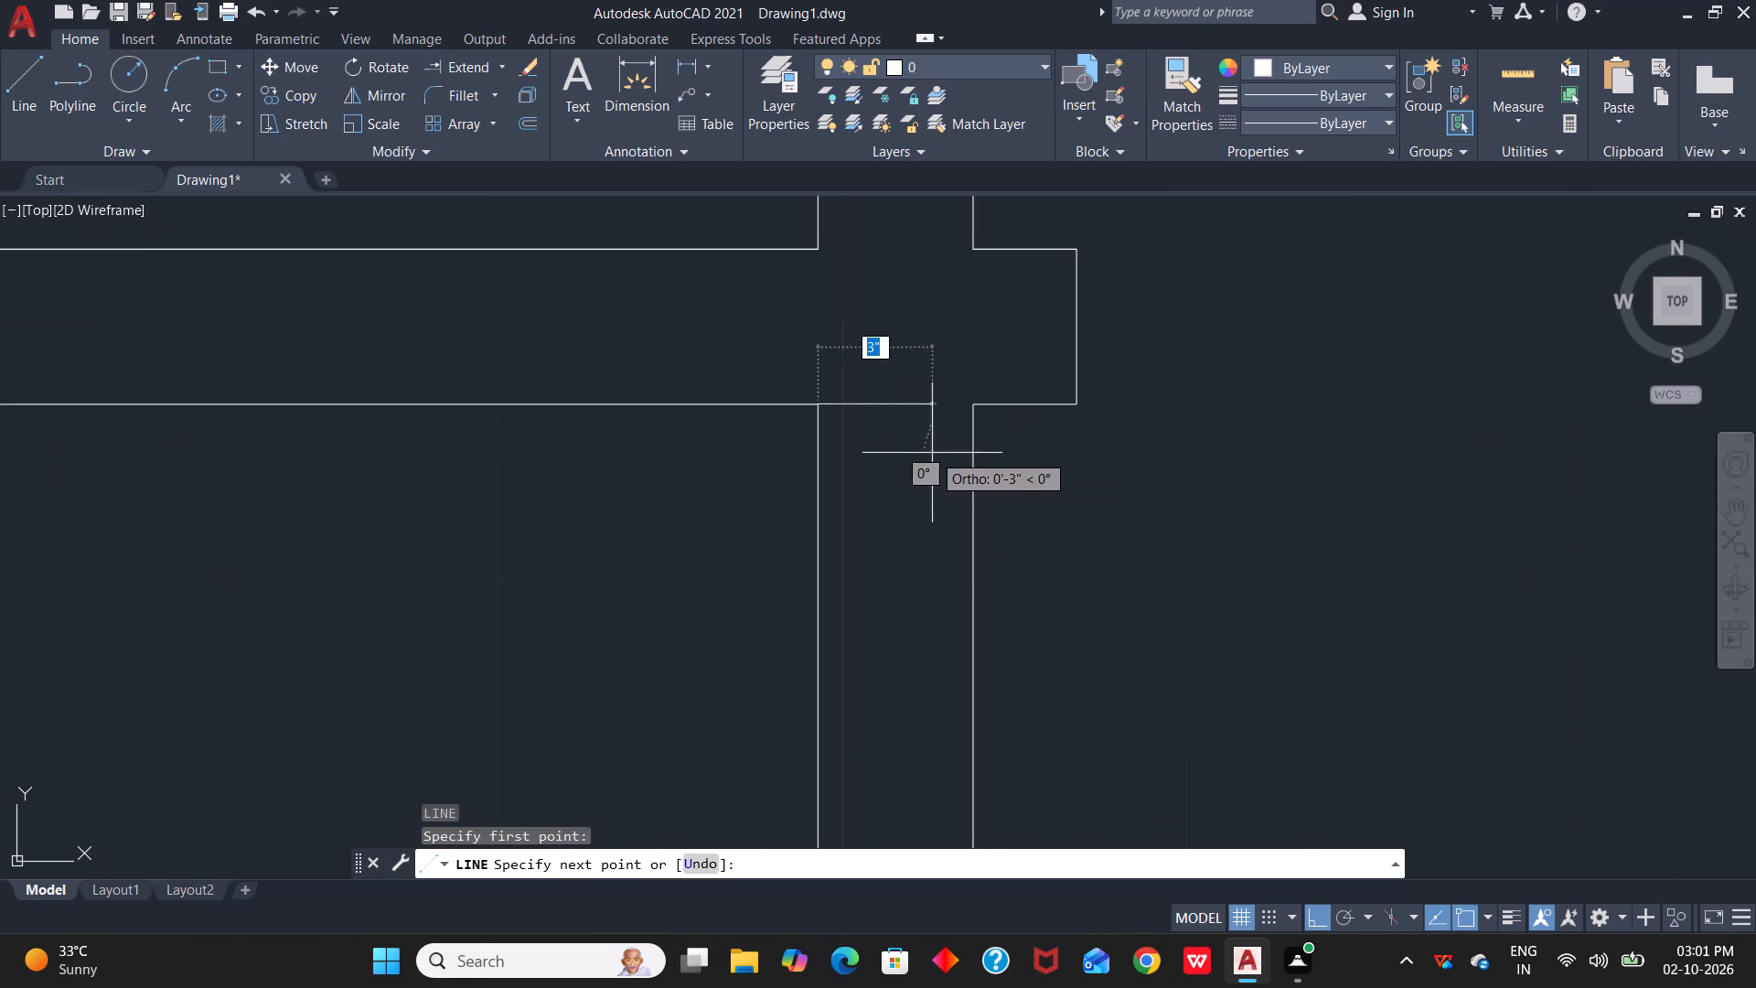
left_click(964, 405)
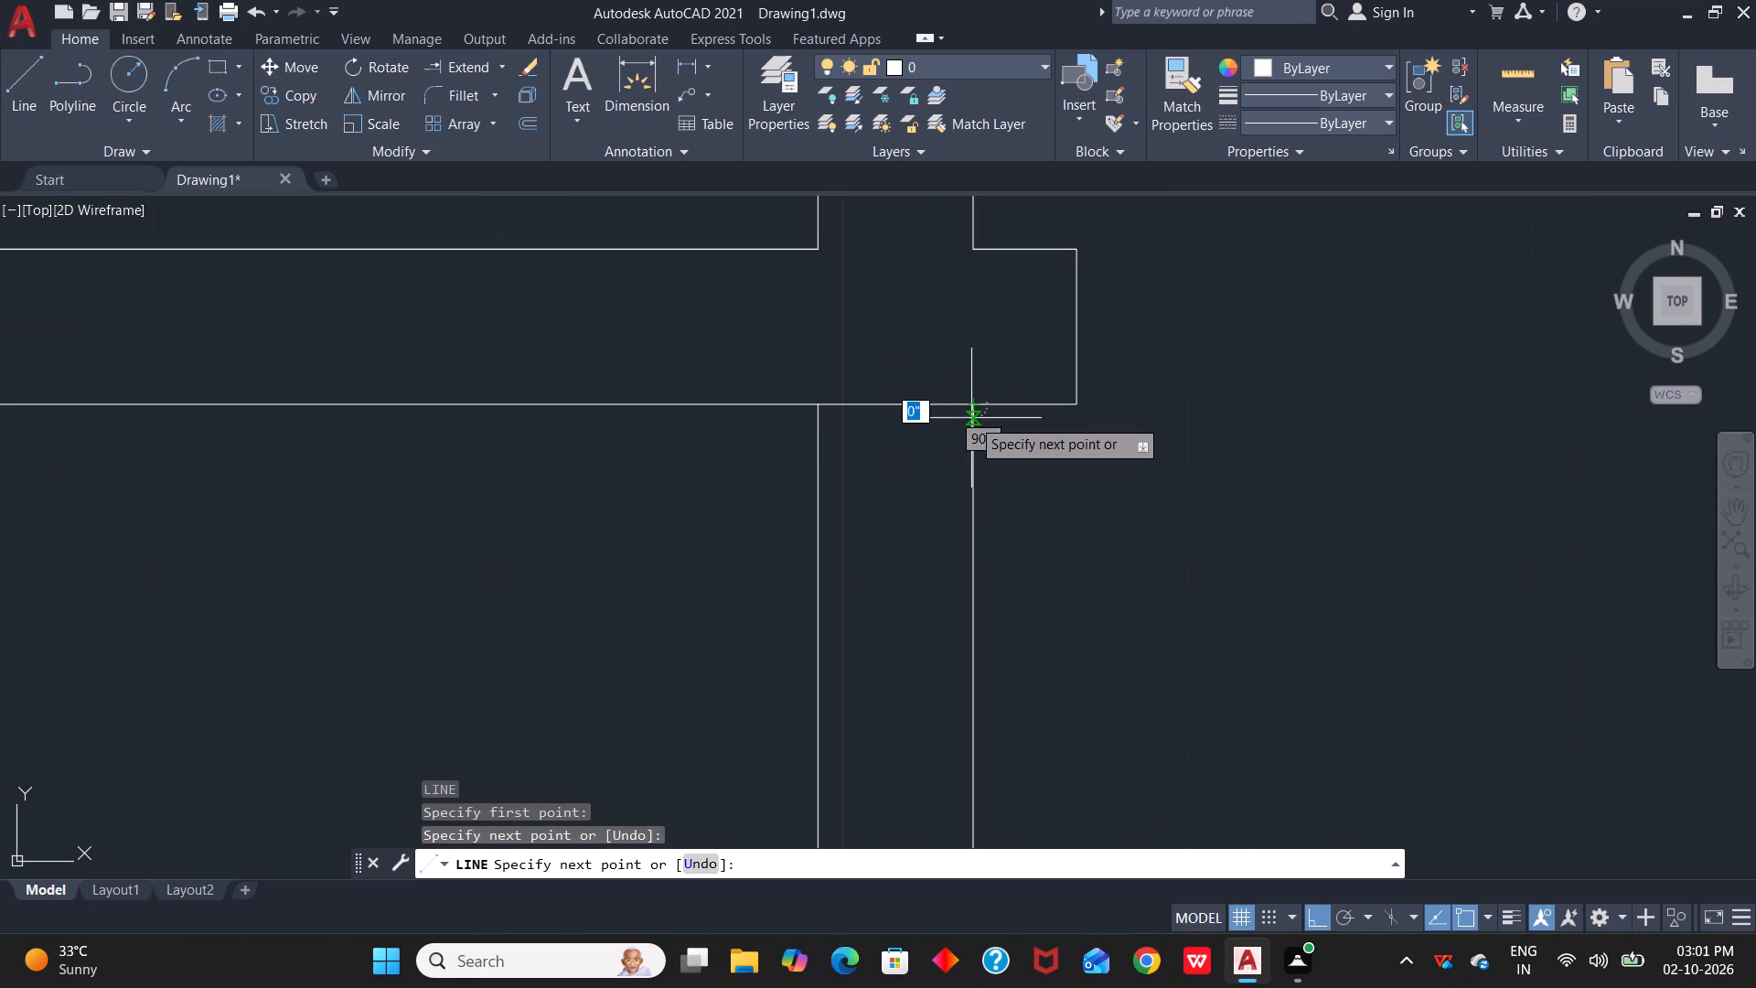
key("Escape")
Trim away both faces of the western vertical partition south of the new short line, down to the next horizontal partition.
key("t")
type("r")
key("space")
left_click_drag(1028, 498, 836, 533)
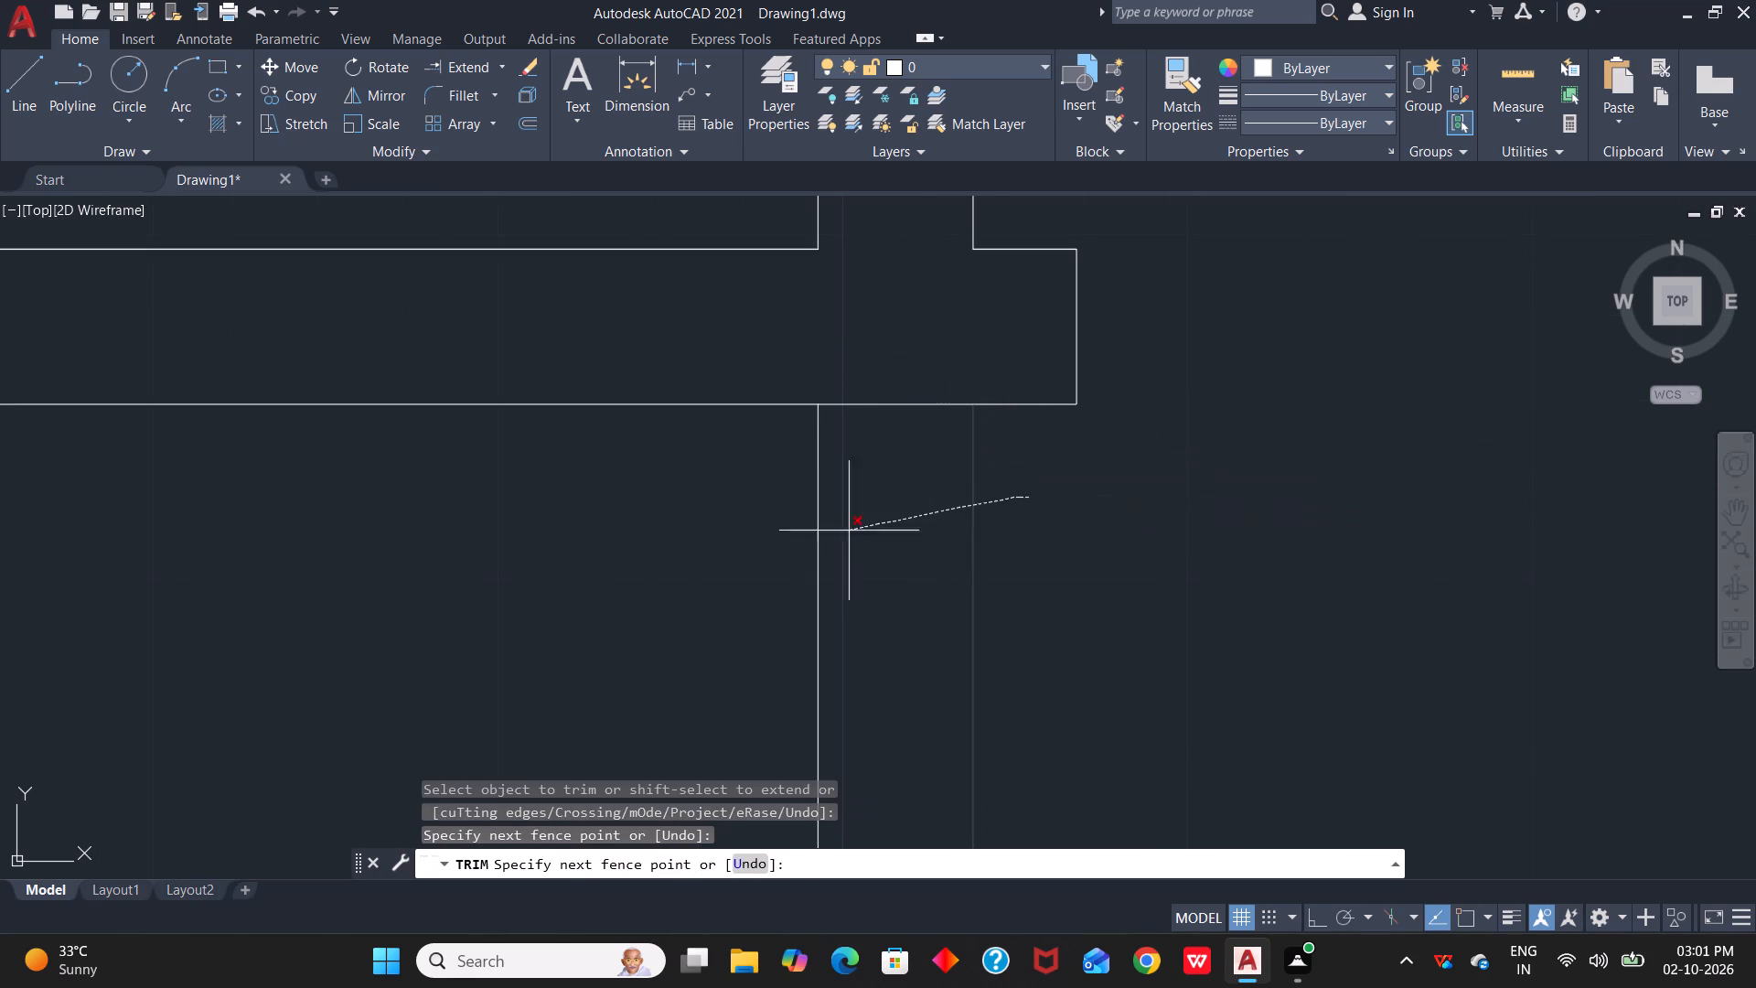
left_click_drag(836, 533, 798, 550)
scroll(874, 544, "down", 3)
scroll(1077, 557, "down", 3)
middle_click_drag(1082, 578, 1034, 390)
scroll(1036, 408, "down", 2)
scroll(1054, 317, "down", 1)
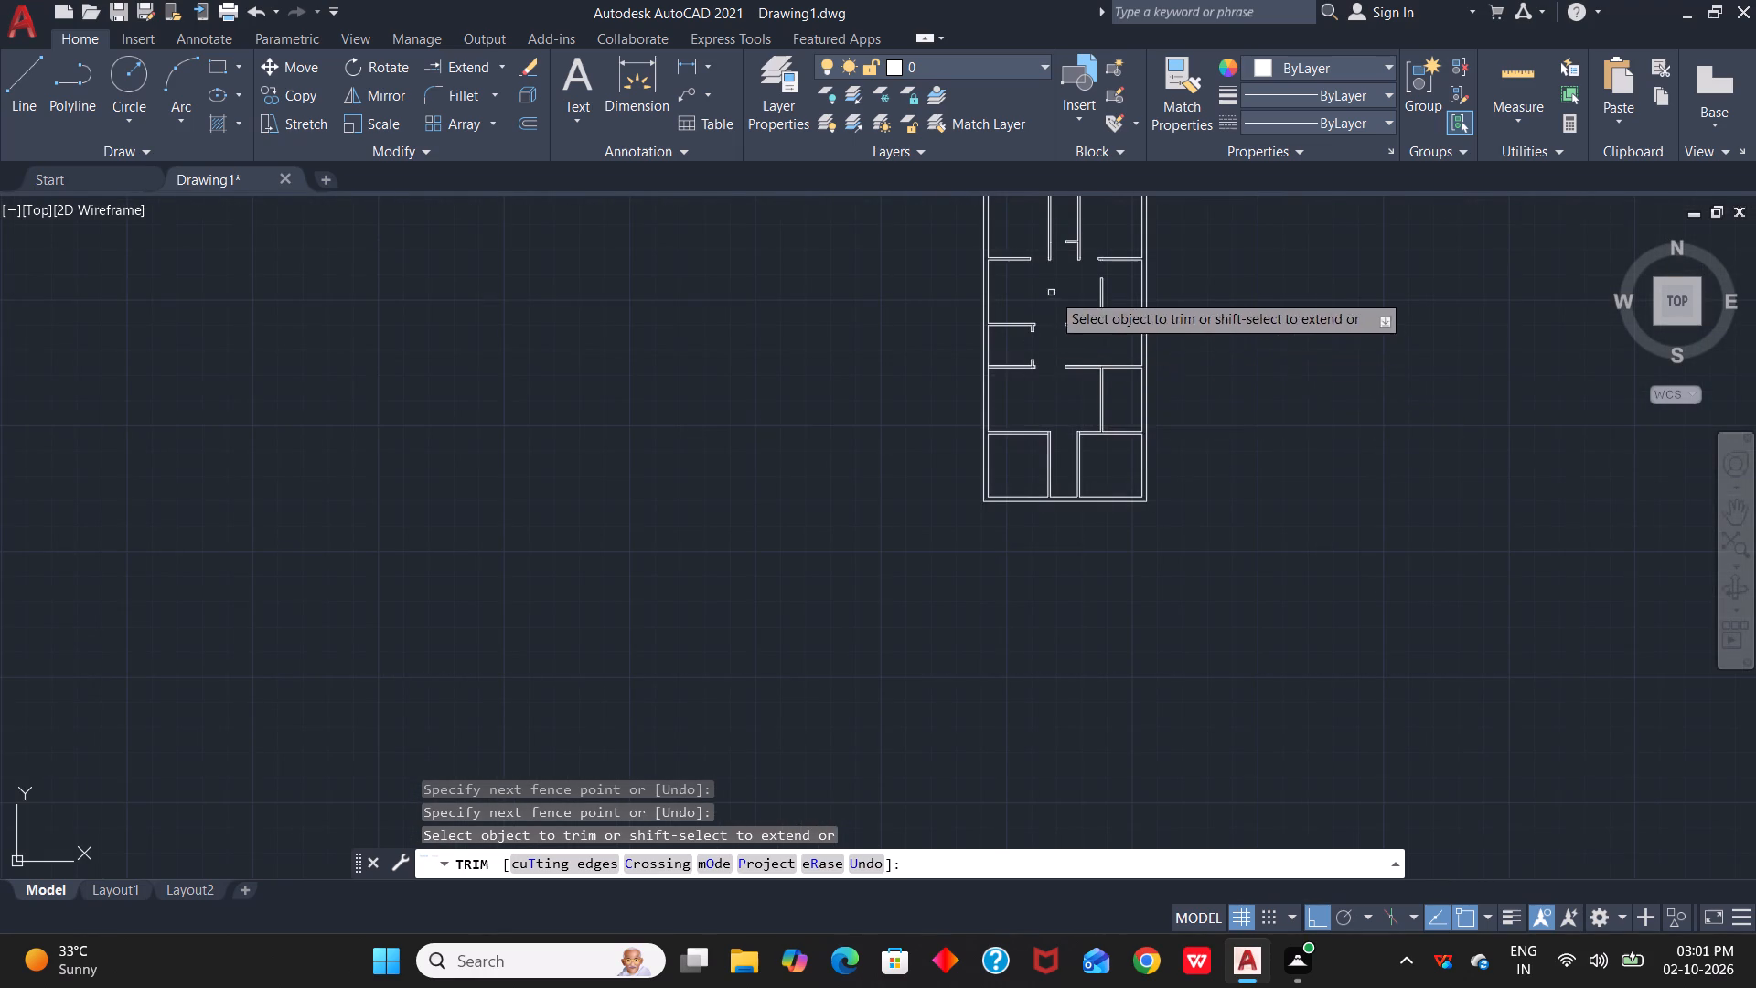
scroll(1107, 383, "up", 5)
key("Escape")
key("Escape")
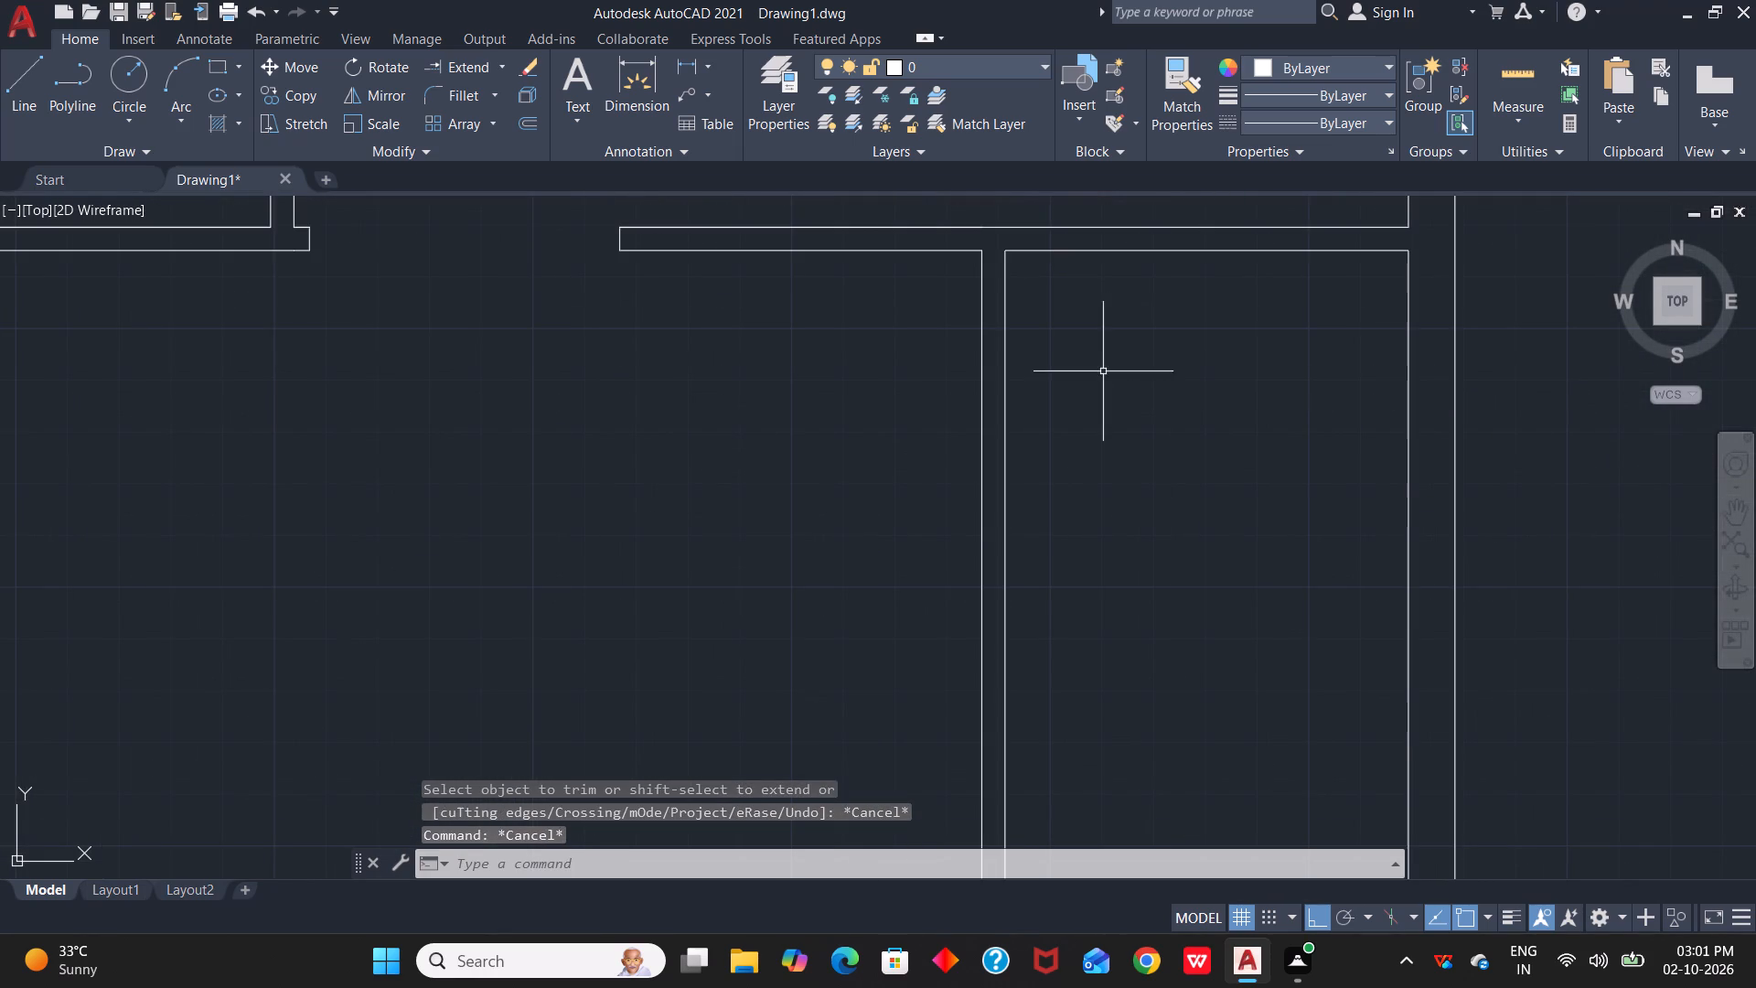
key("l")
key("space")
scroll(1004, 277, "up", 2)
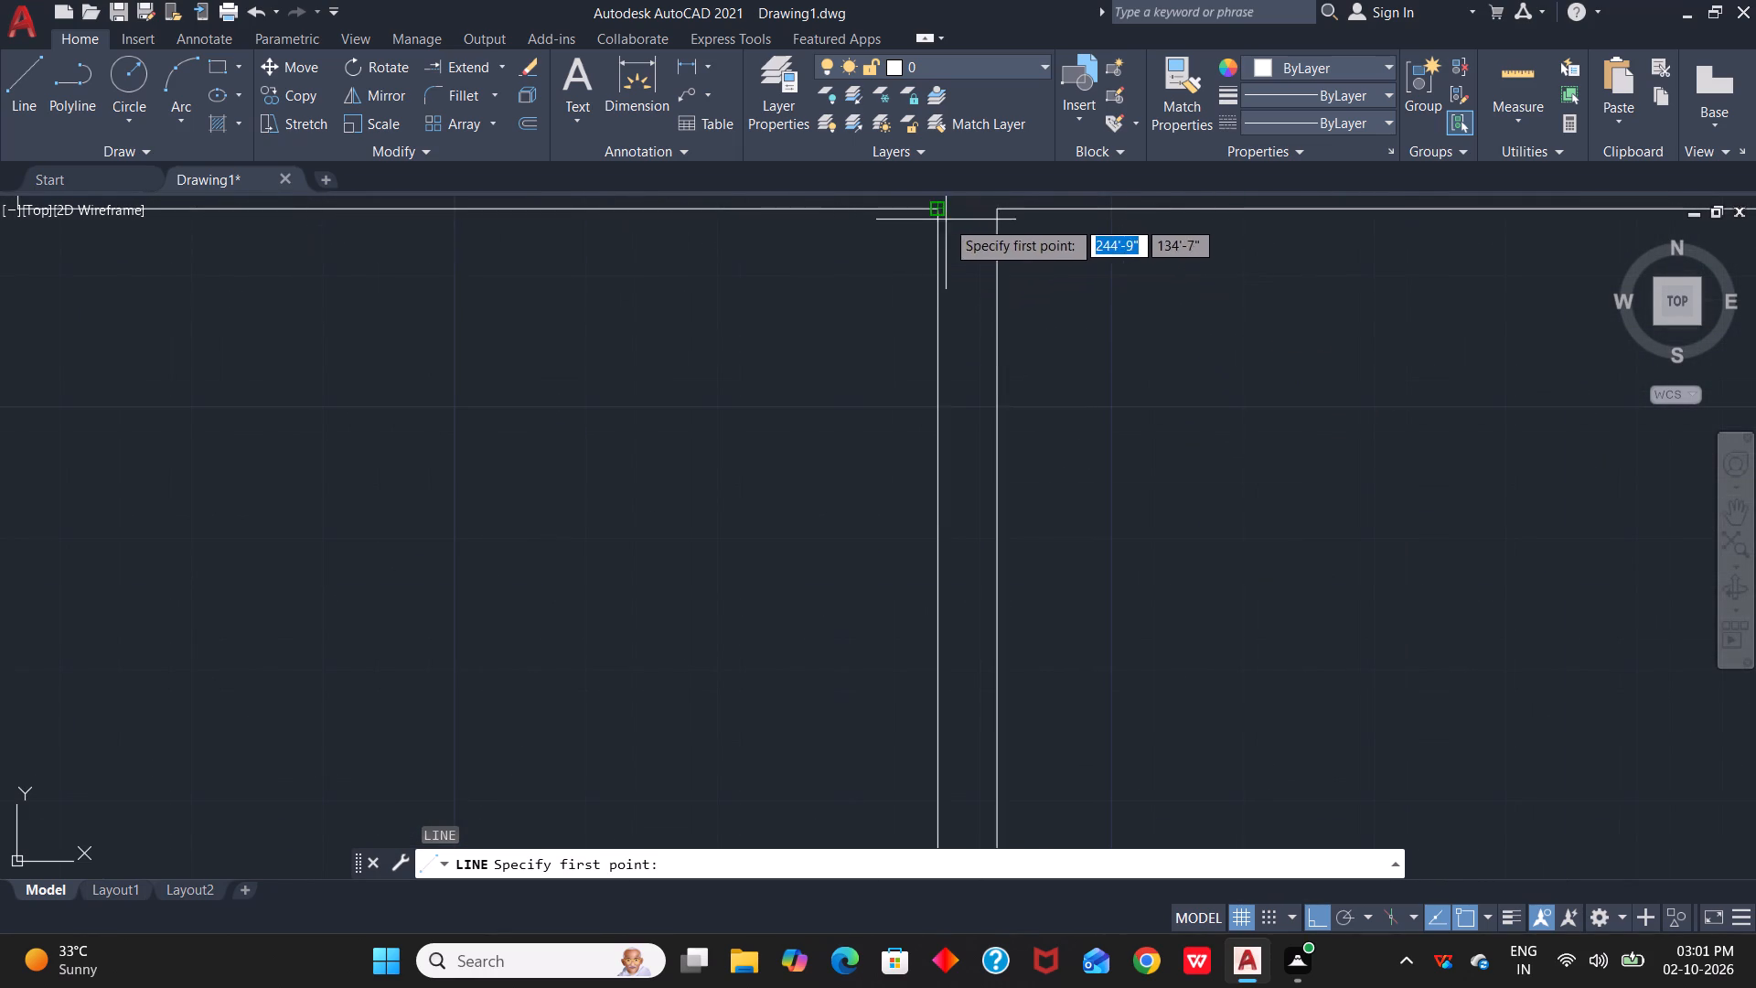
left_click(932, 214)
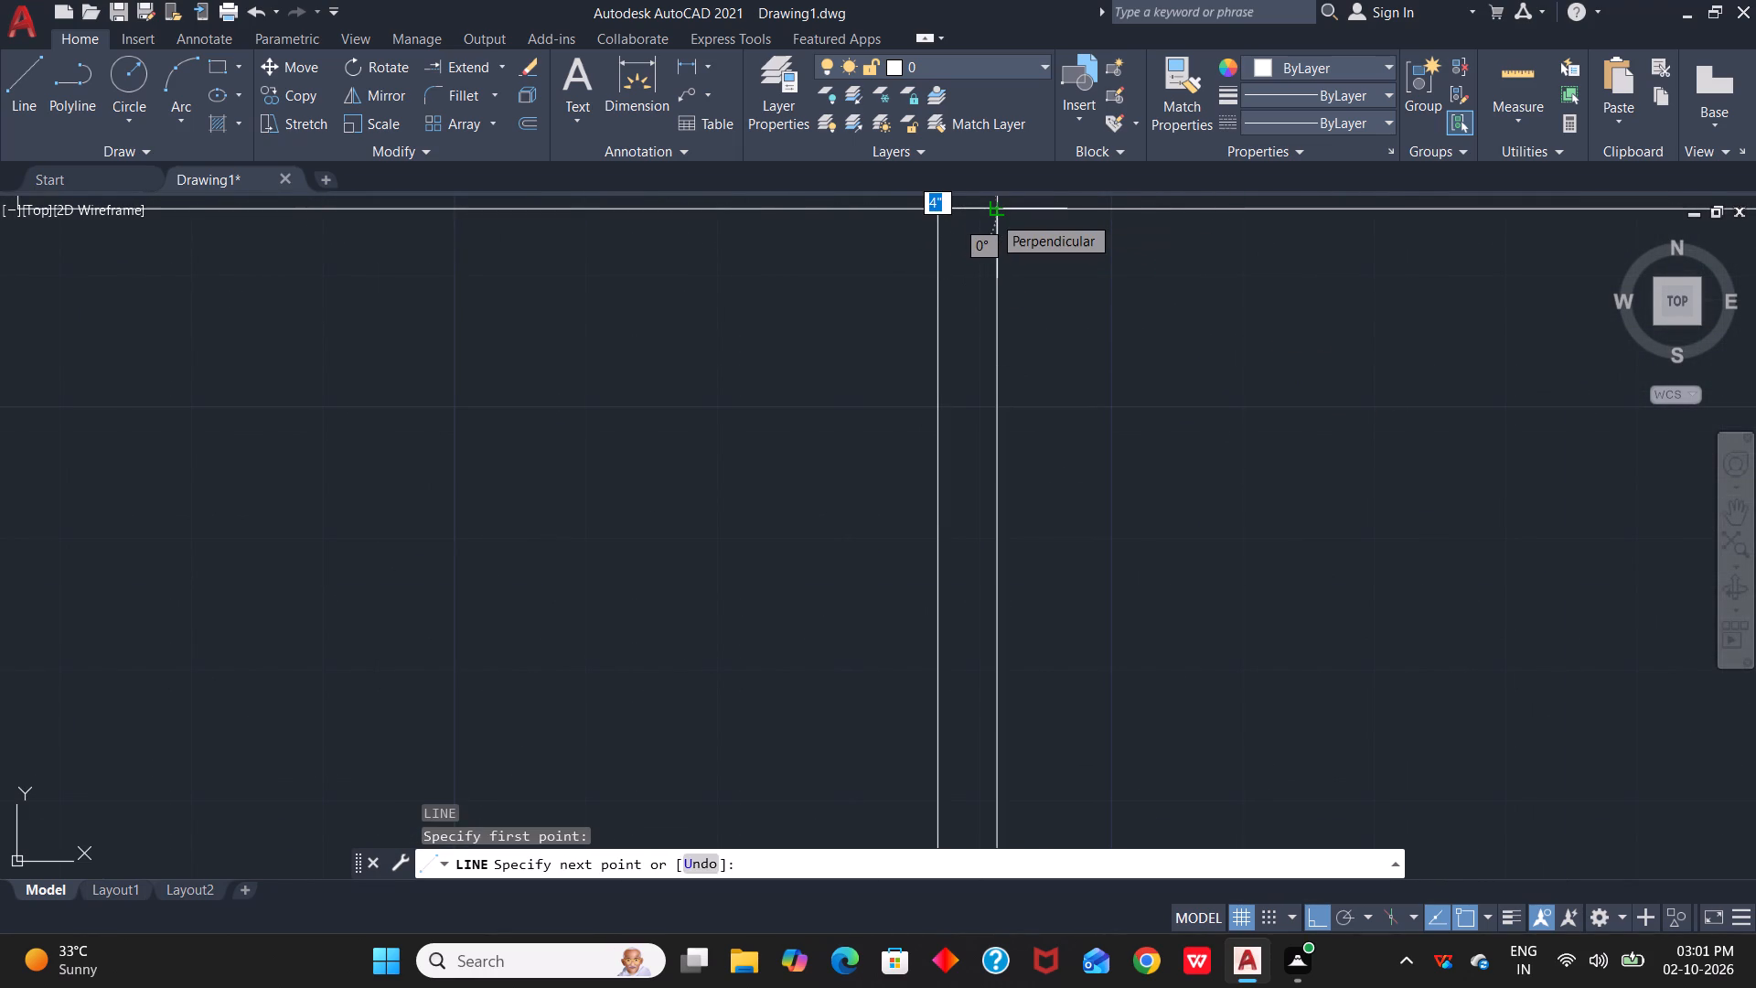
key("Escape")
Draw a short line across the eastern vertical partition's foot, along the north face of the southeast room's partition.
scroll(1081, 343, "down", 3)
middle_click_drag(1138, 470, 1168, 146)
scroll(1096, 418, "up", 2)
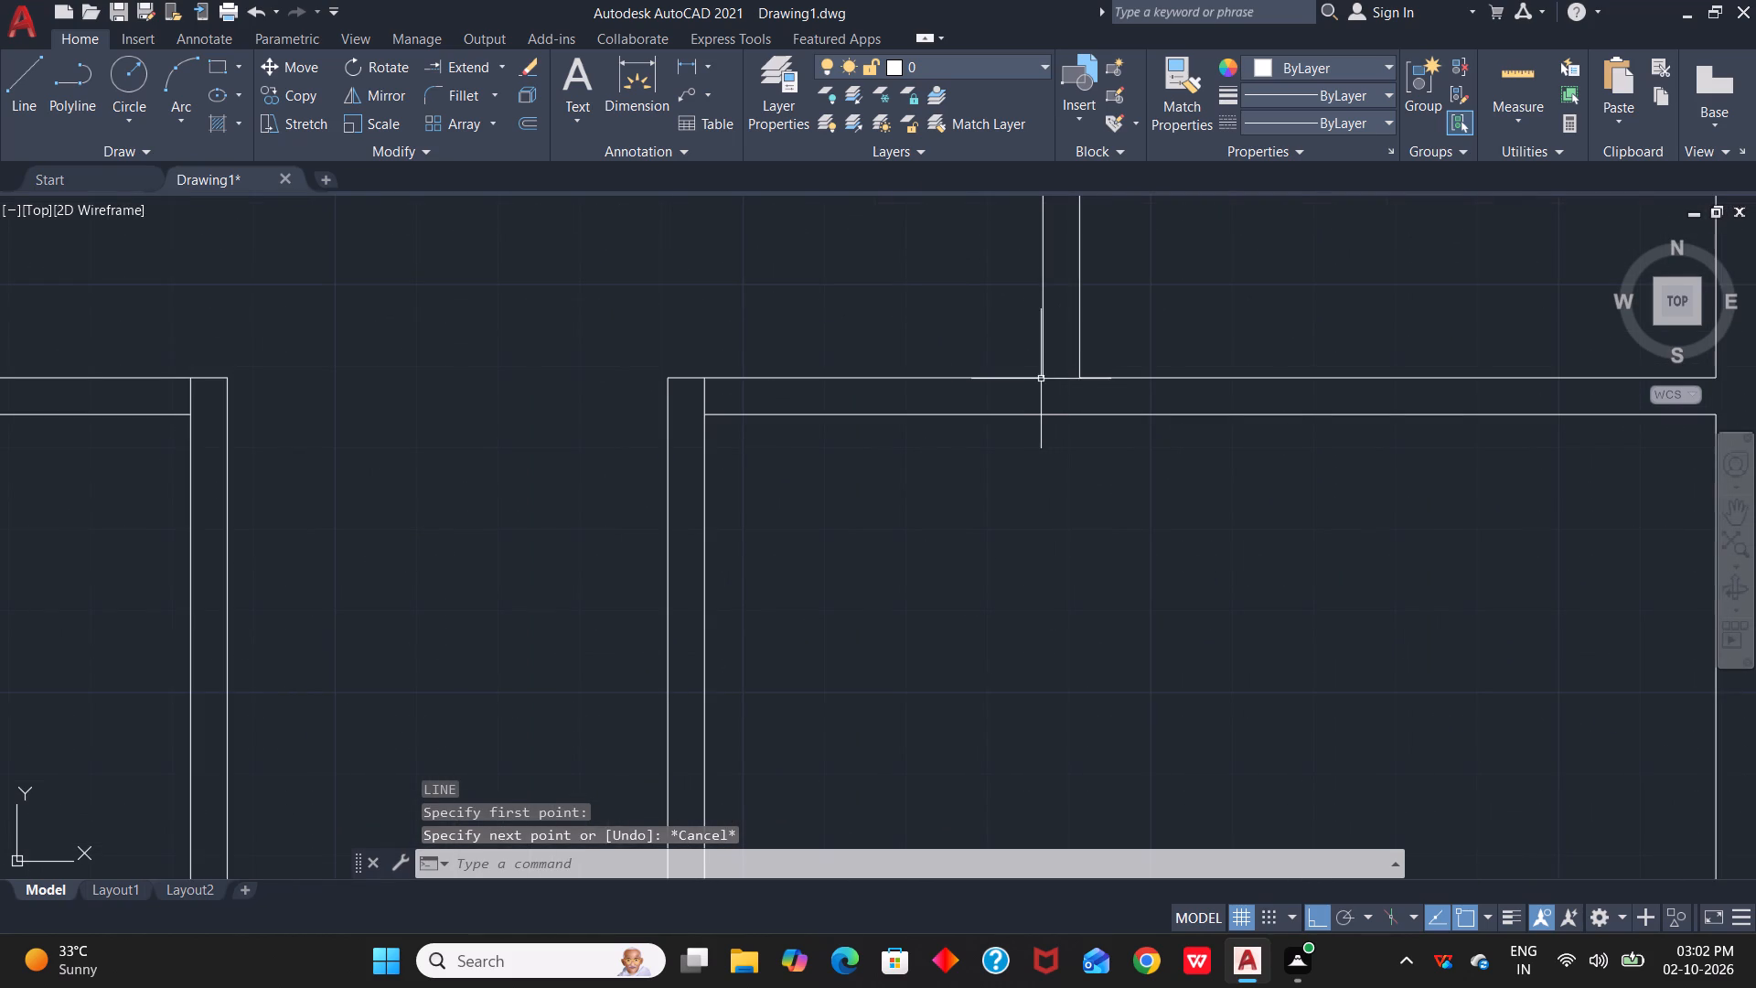
key("Escape")
key("l")
key("space")
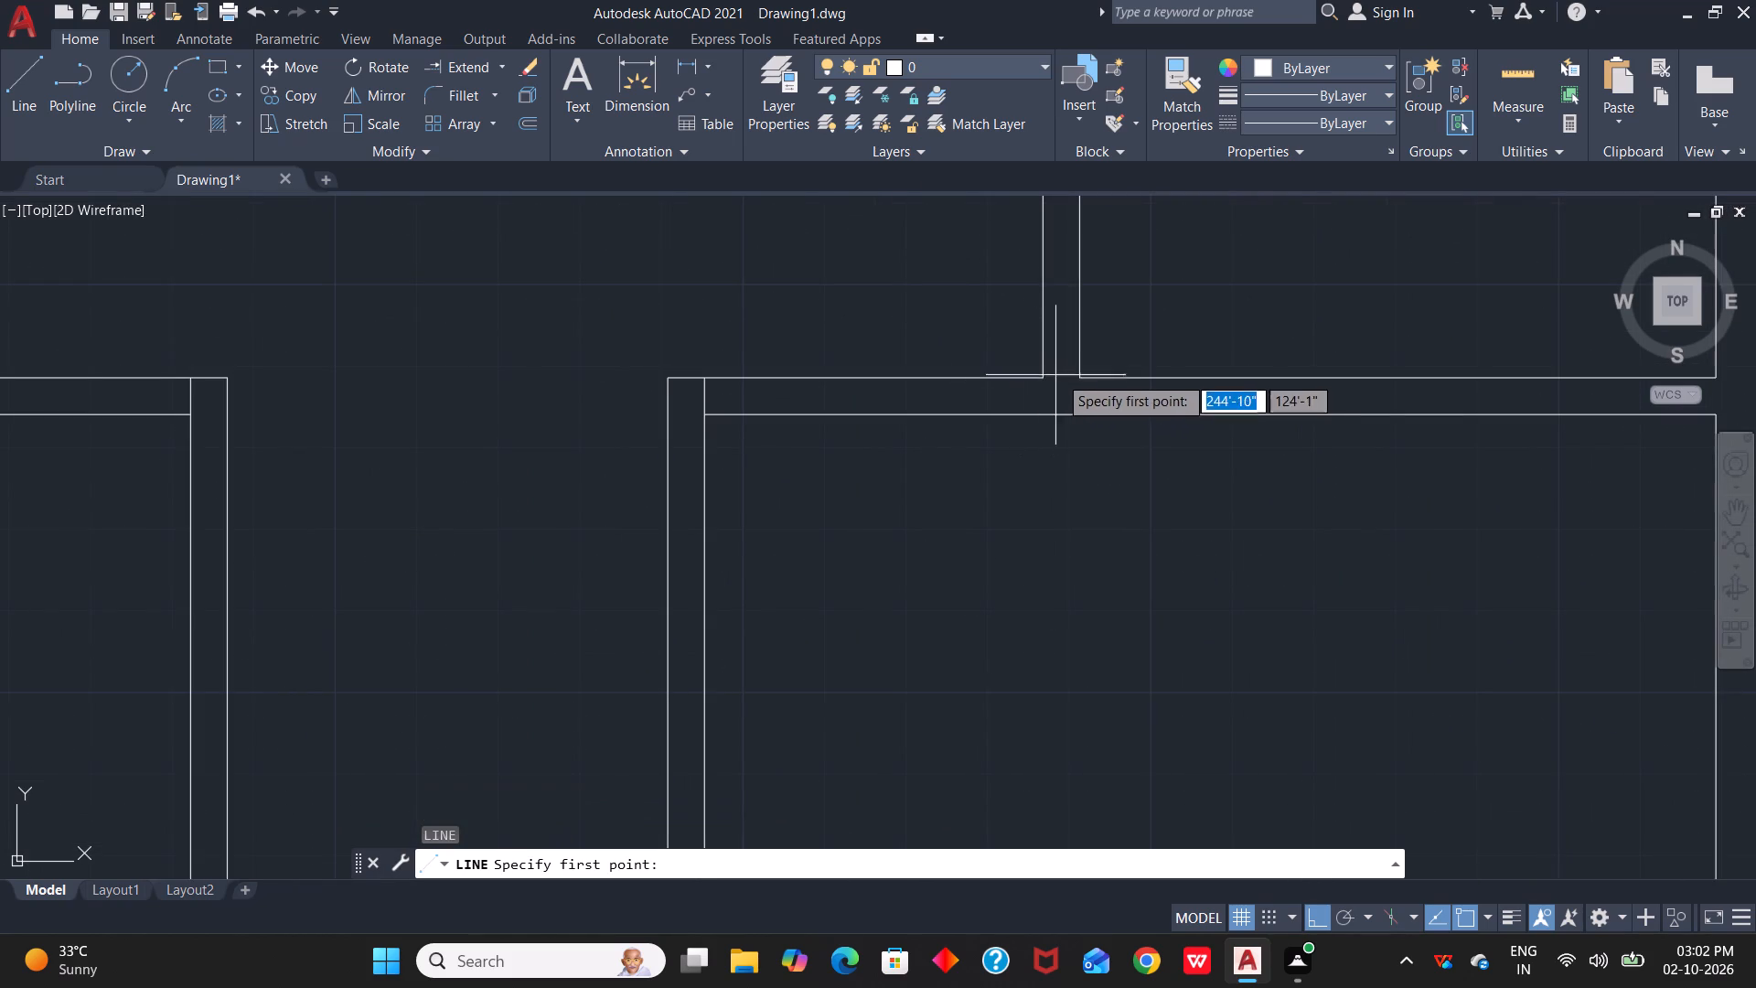
left_click(1040, 384)
left_click(1080, 380)
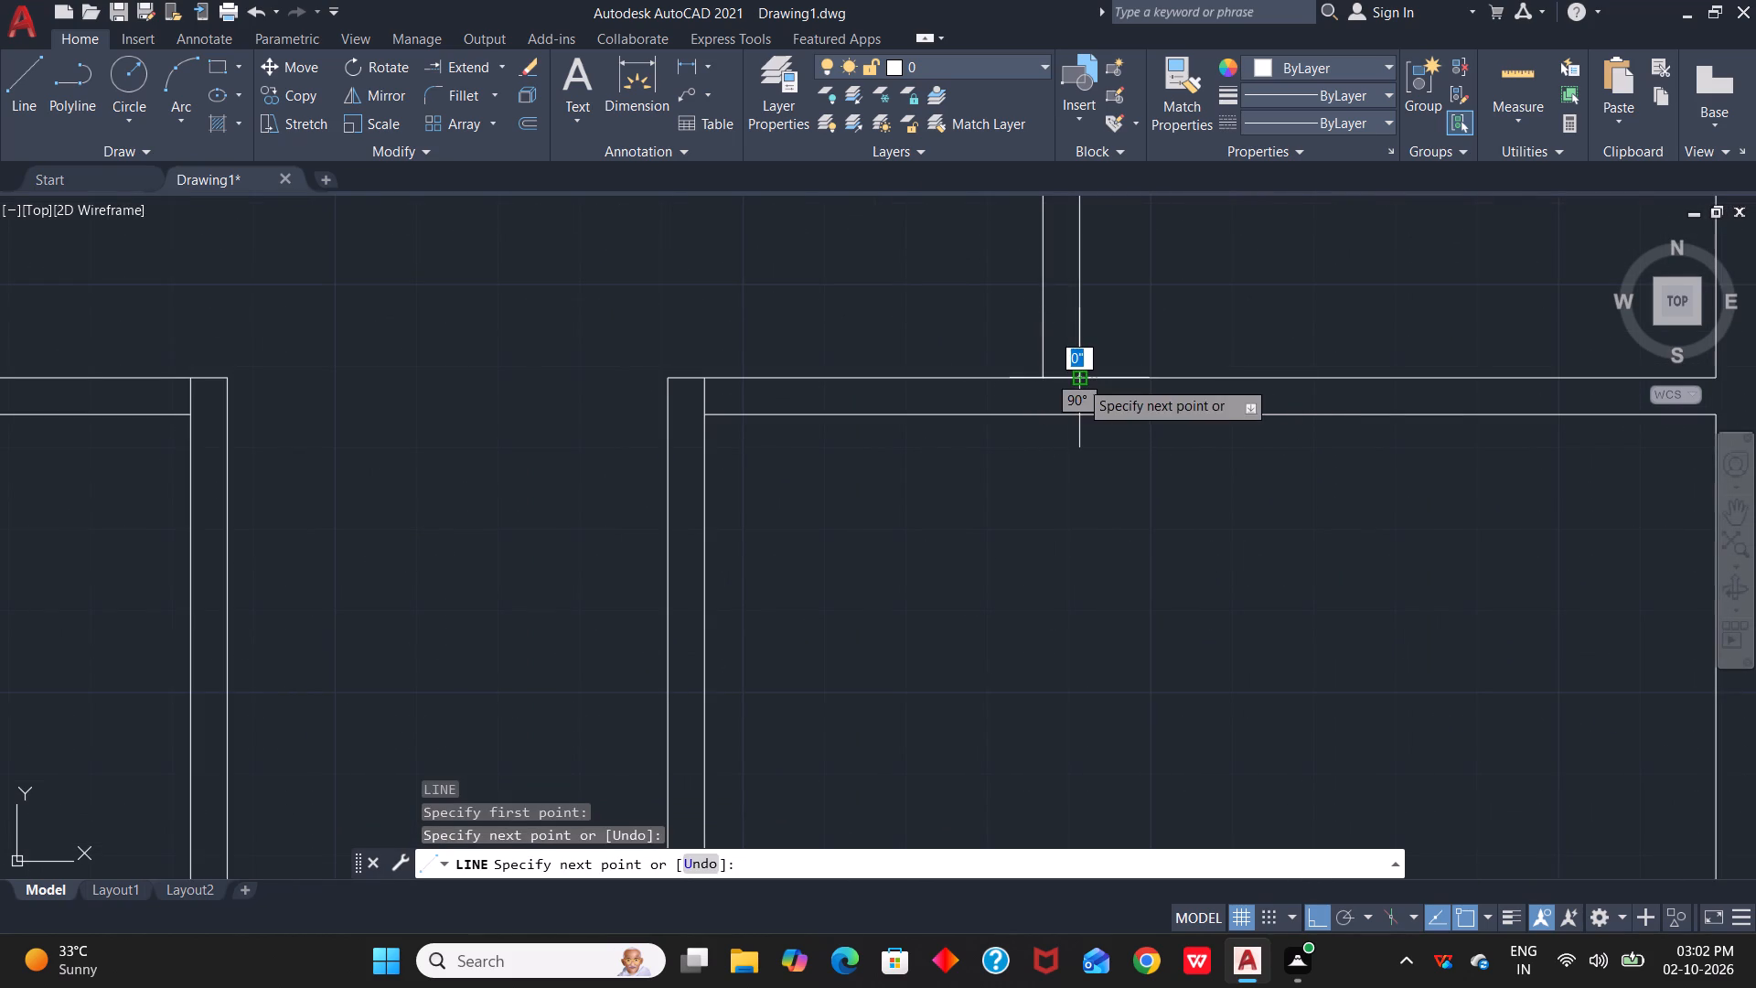
key("Escape")
Offset the short line at the eastern vertical partition's foot 3' north.
scroll(1067, 396, "down", 1)
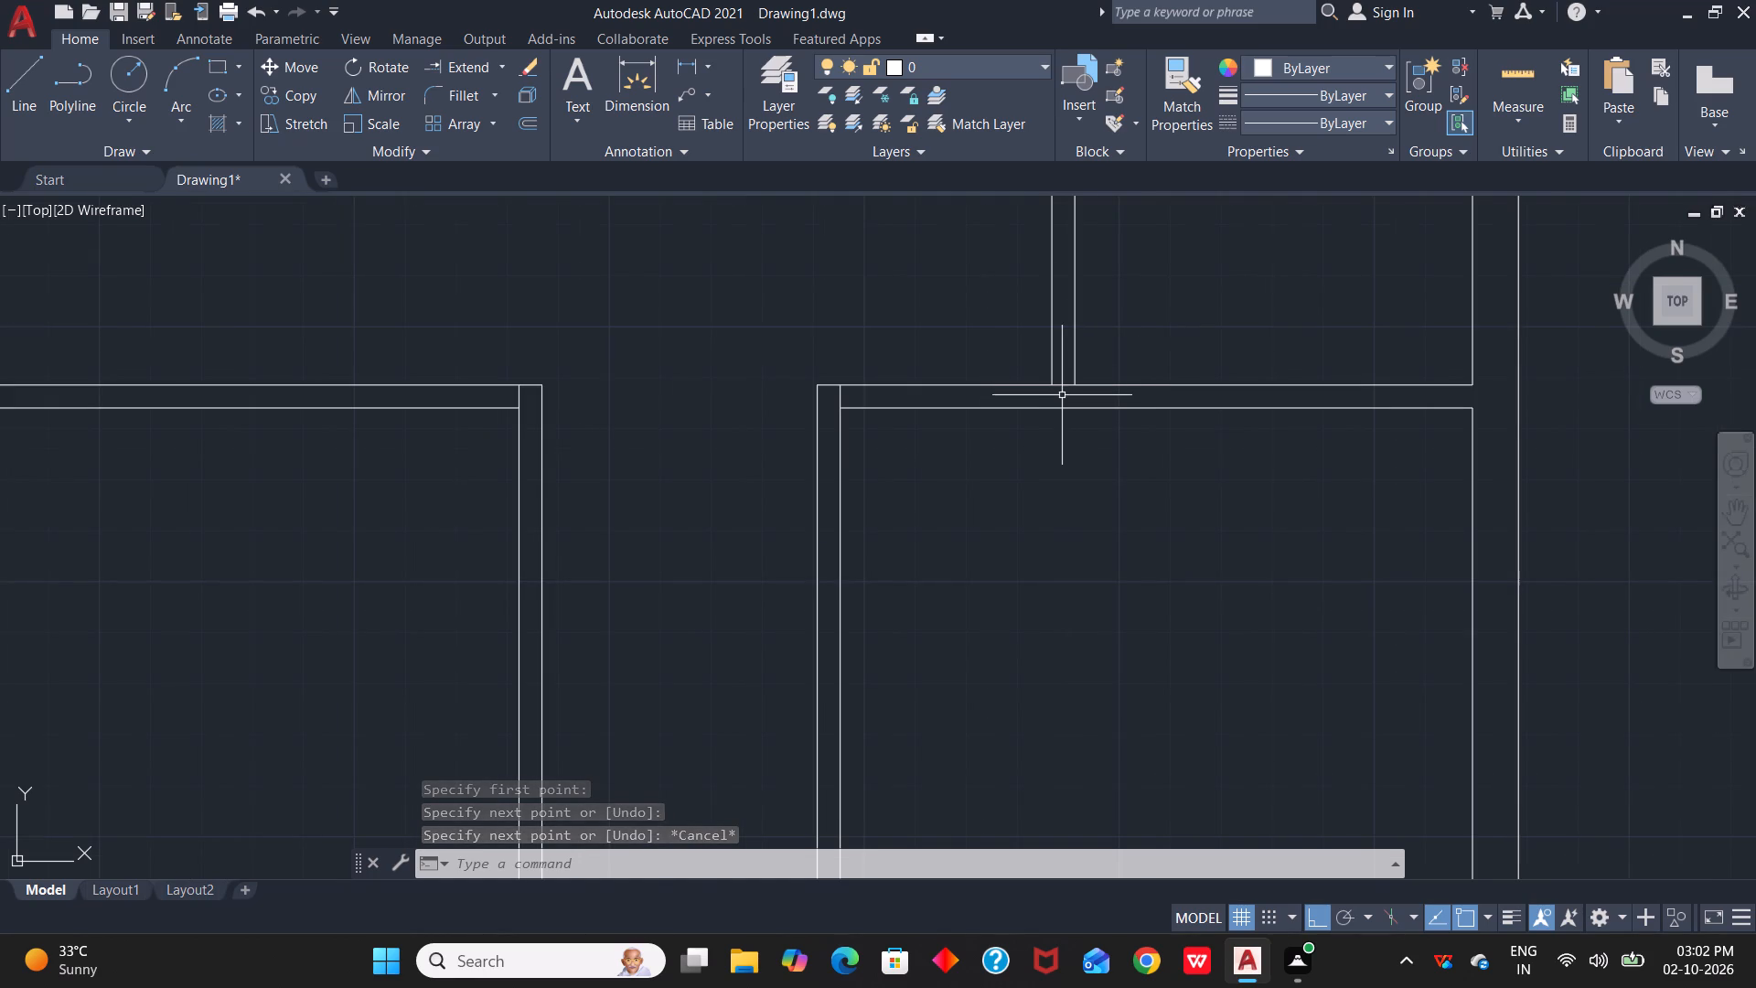
key("o")
key("space")
key("3")
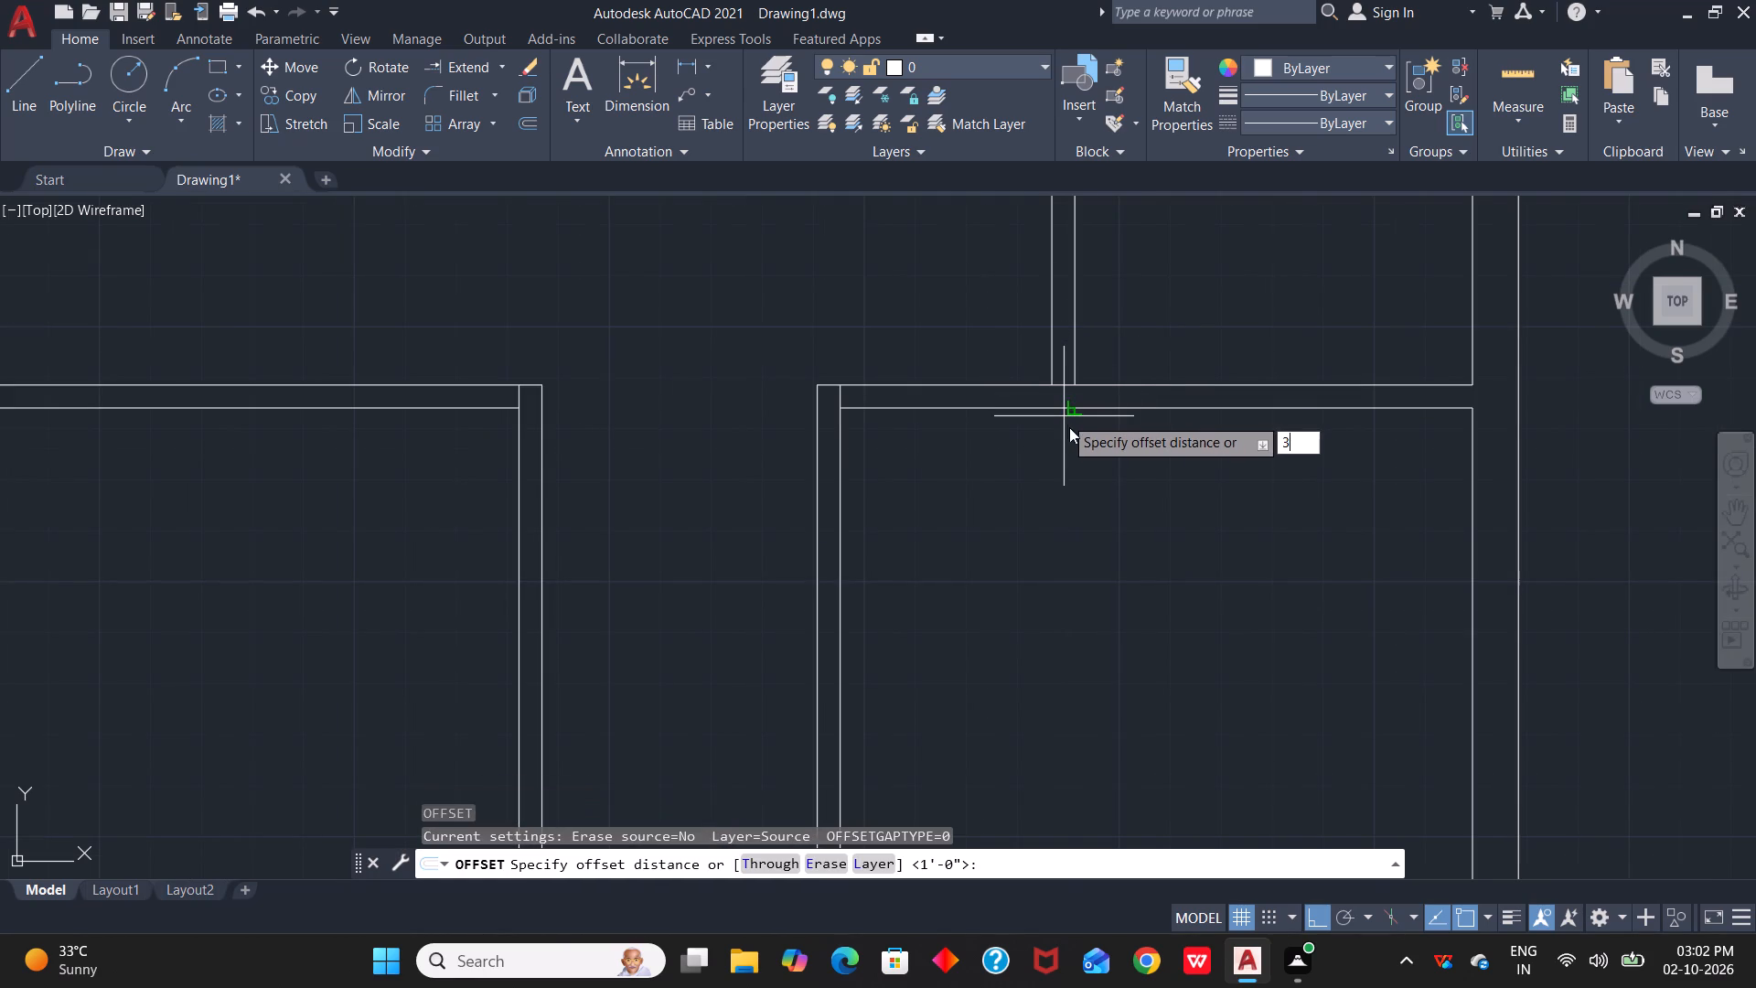
key("apostrophe")
key("space")
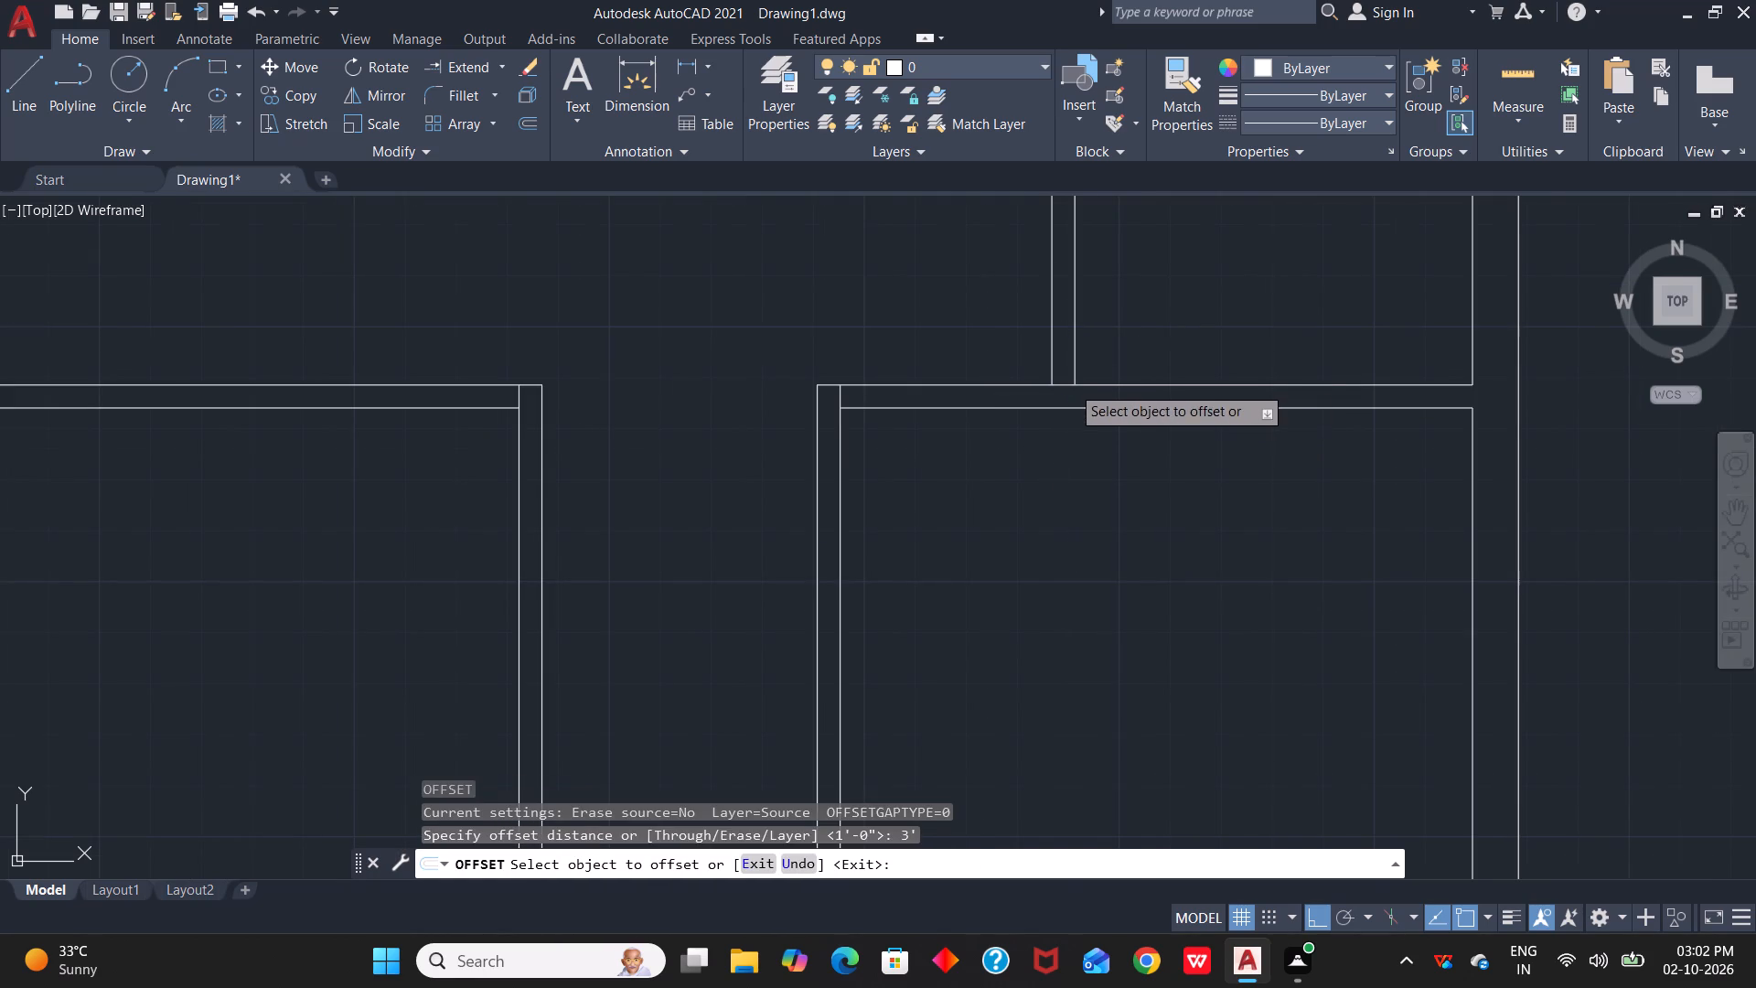
left_click(1071, 385)
left_click(1060, 340)
scroll(1151, 301, "down", 3)
middle_click_drag(1152, 306, 1158, 315)
scroll(1152, 306, "down", 1)
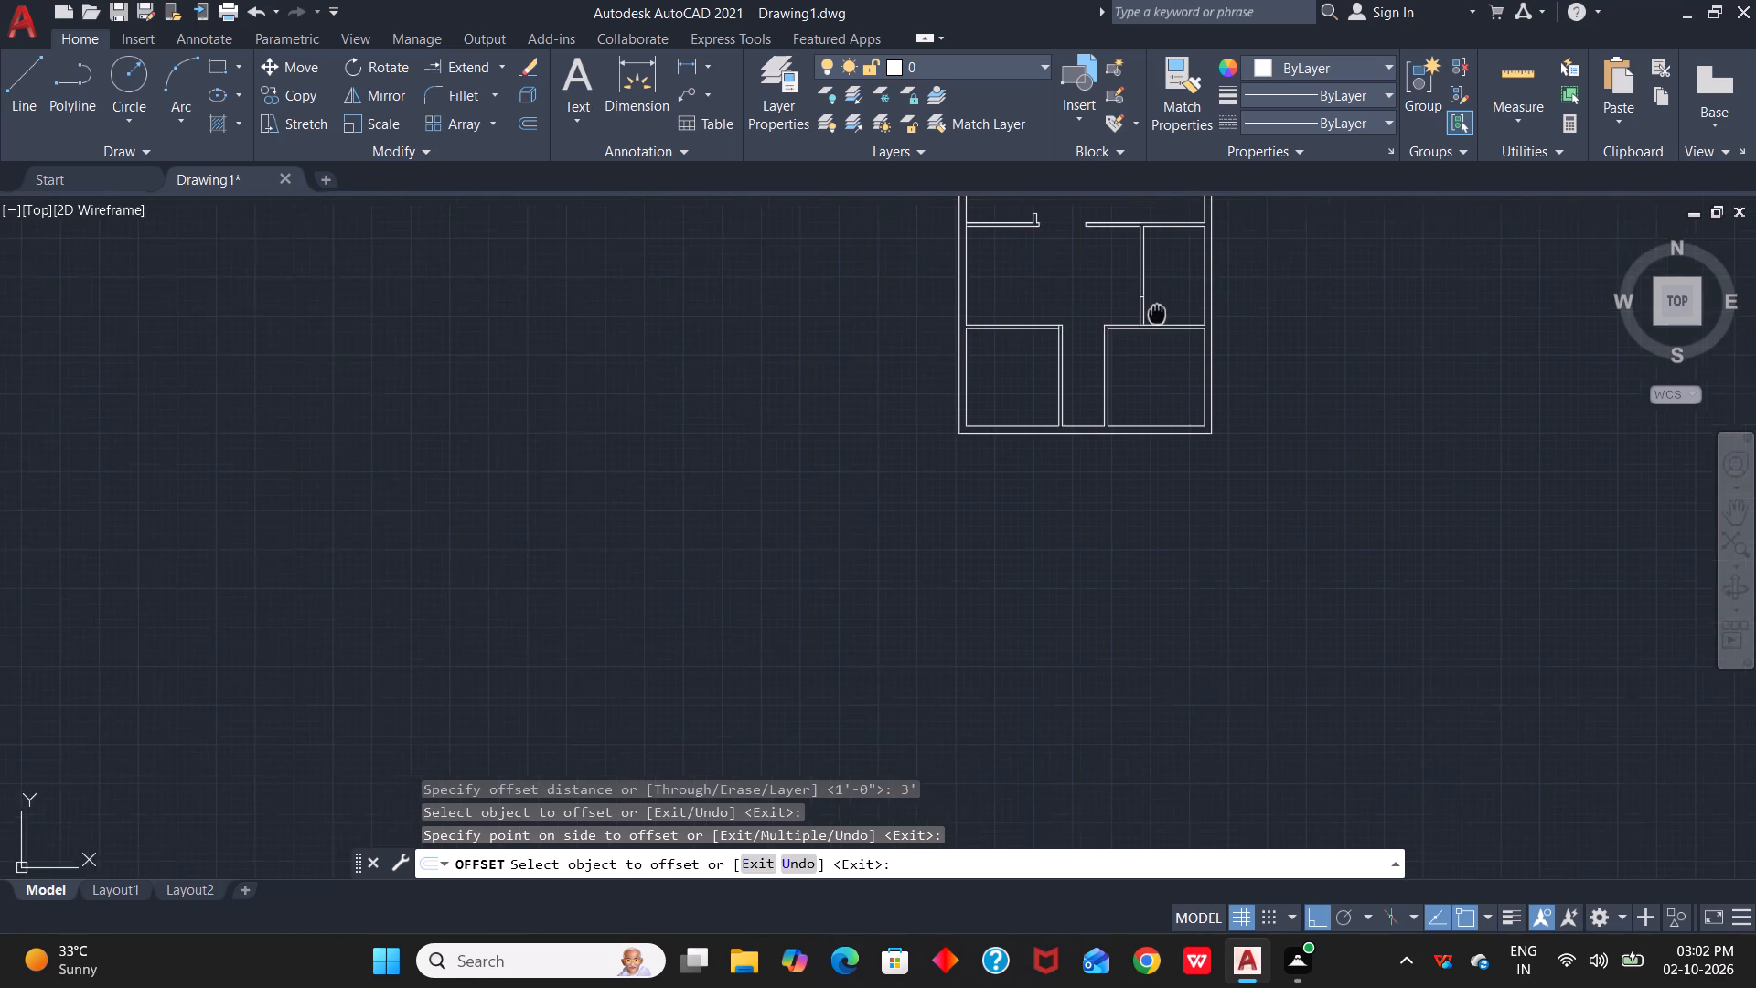
middle_click_drag(1158, 315, 1174, 364)
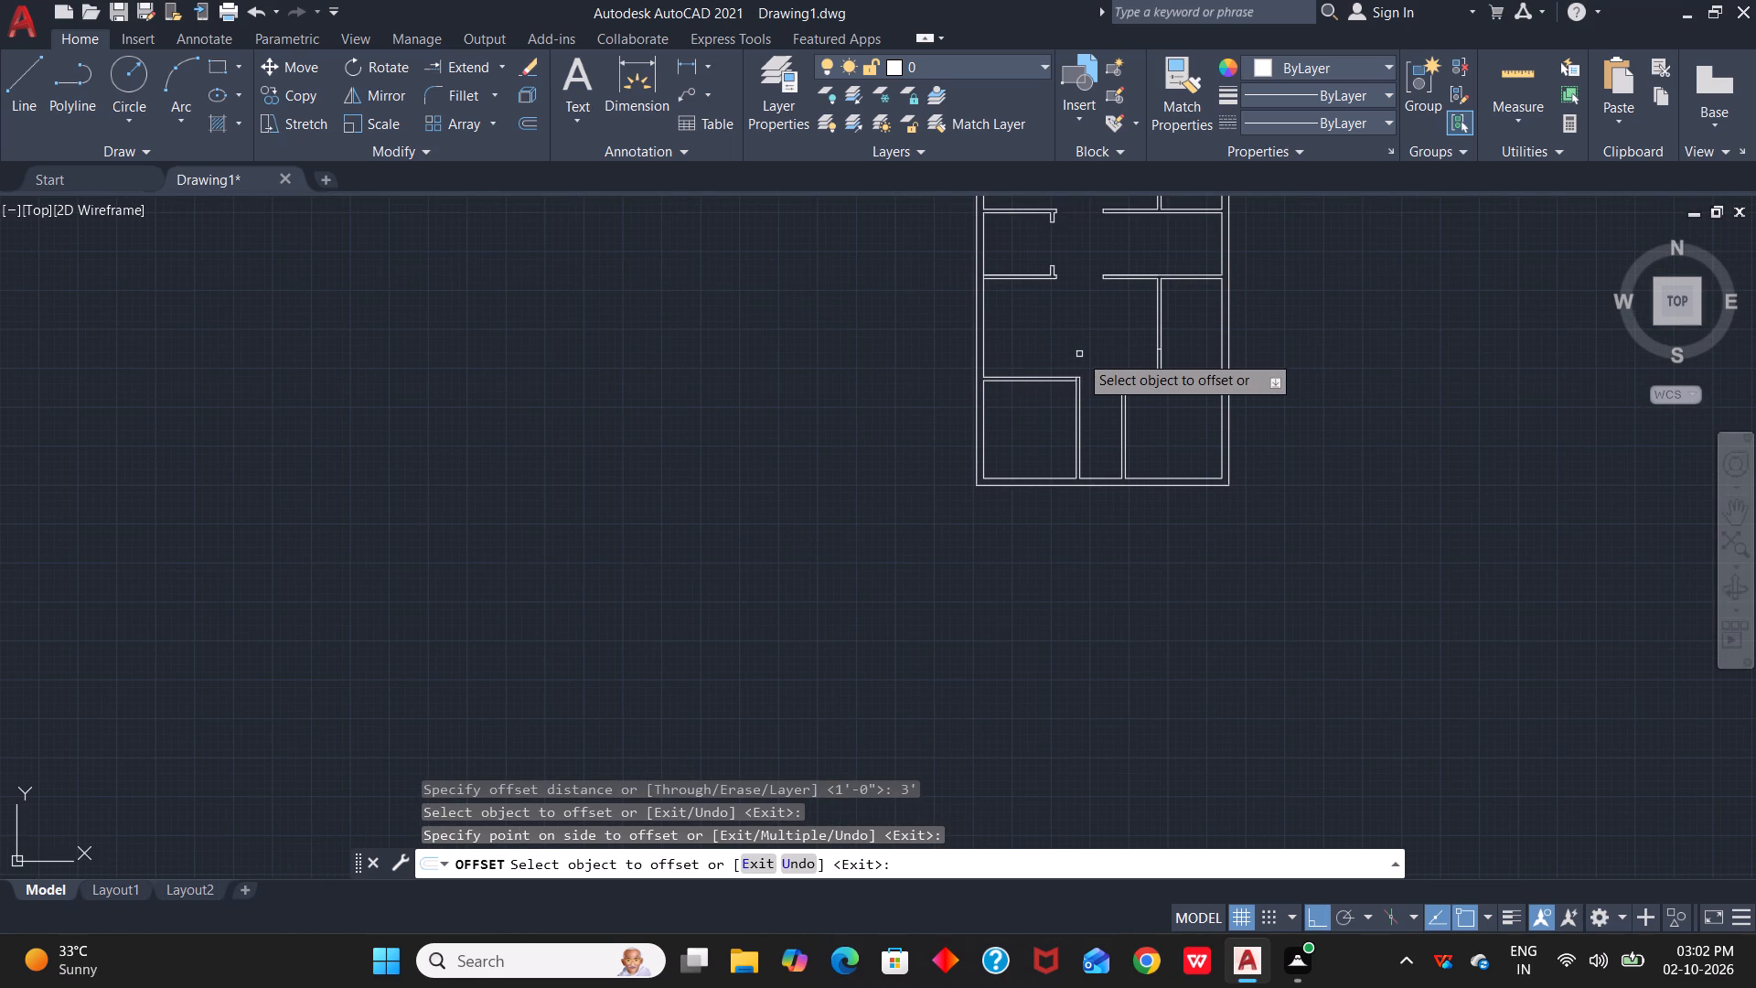
key("Escape")
Trim both faces of the eastern vertical partition below the 3' offset line to cut an opening above the southeast room's partition.
key("t")
key("r")
key("space")
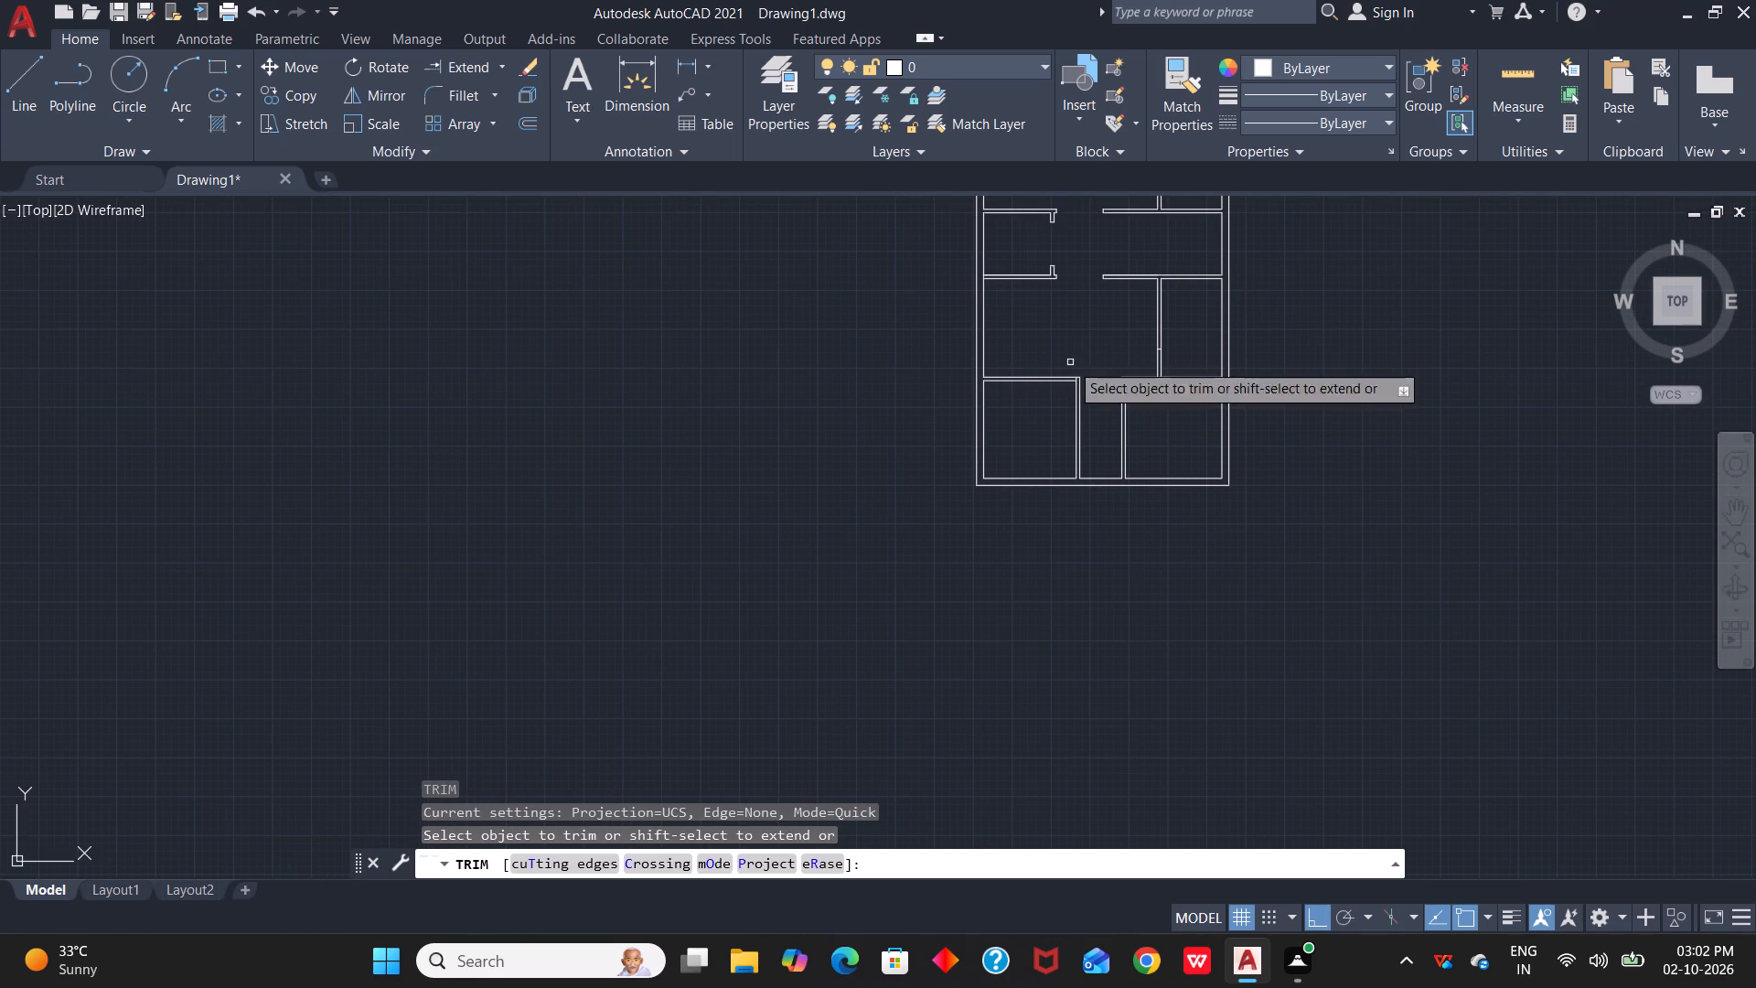
scroll(1181, 345, "up", 2)
left_click_drag(1171, 374, 1083, 406)
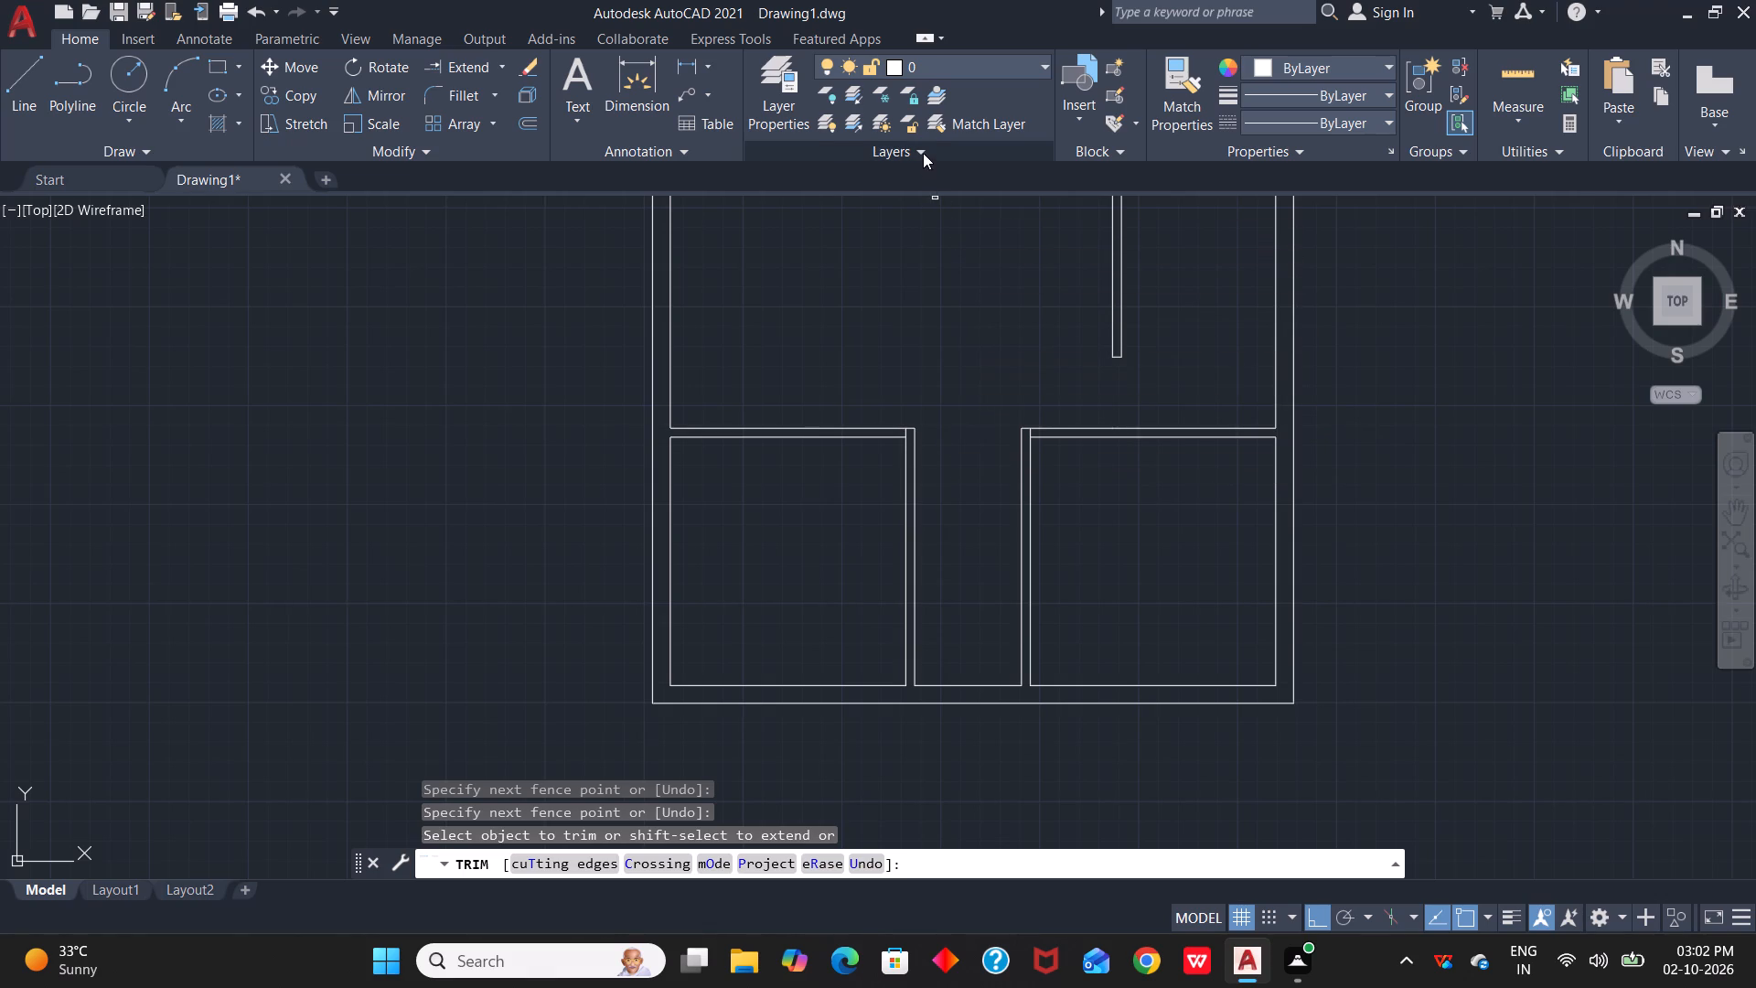
scroll(937, 409, "up", 1)
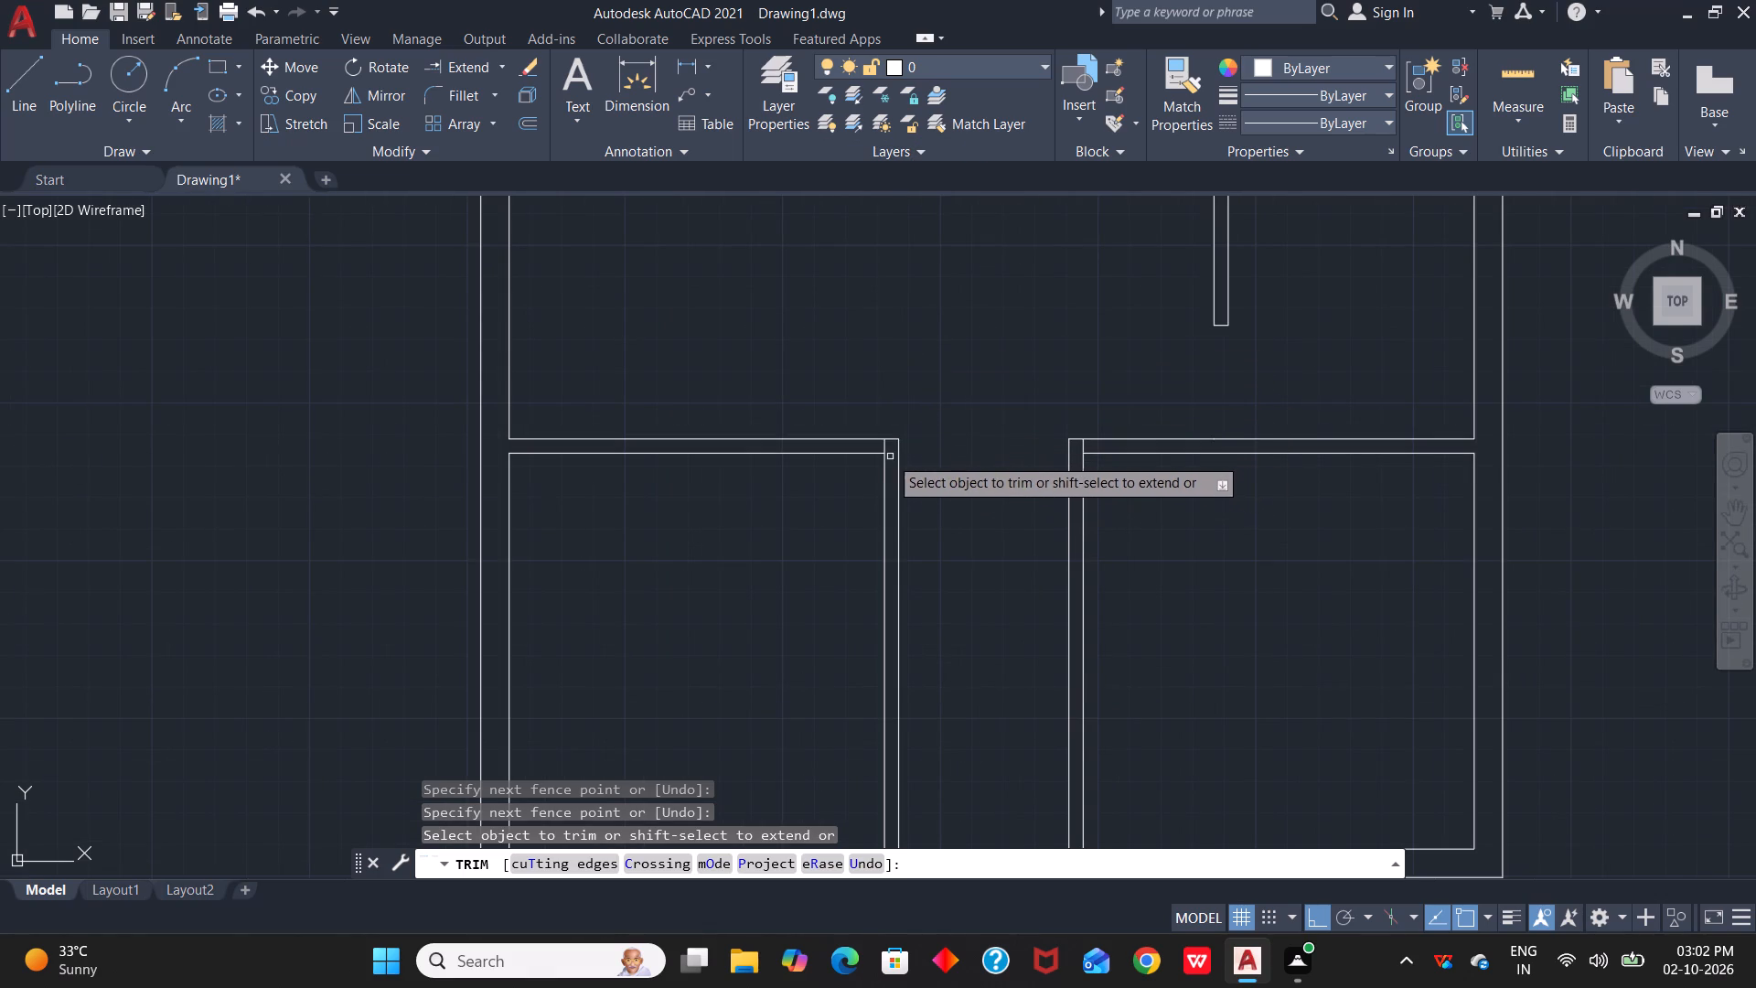
key("Escape")
key("Escape")
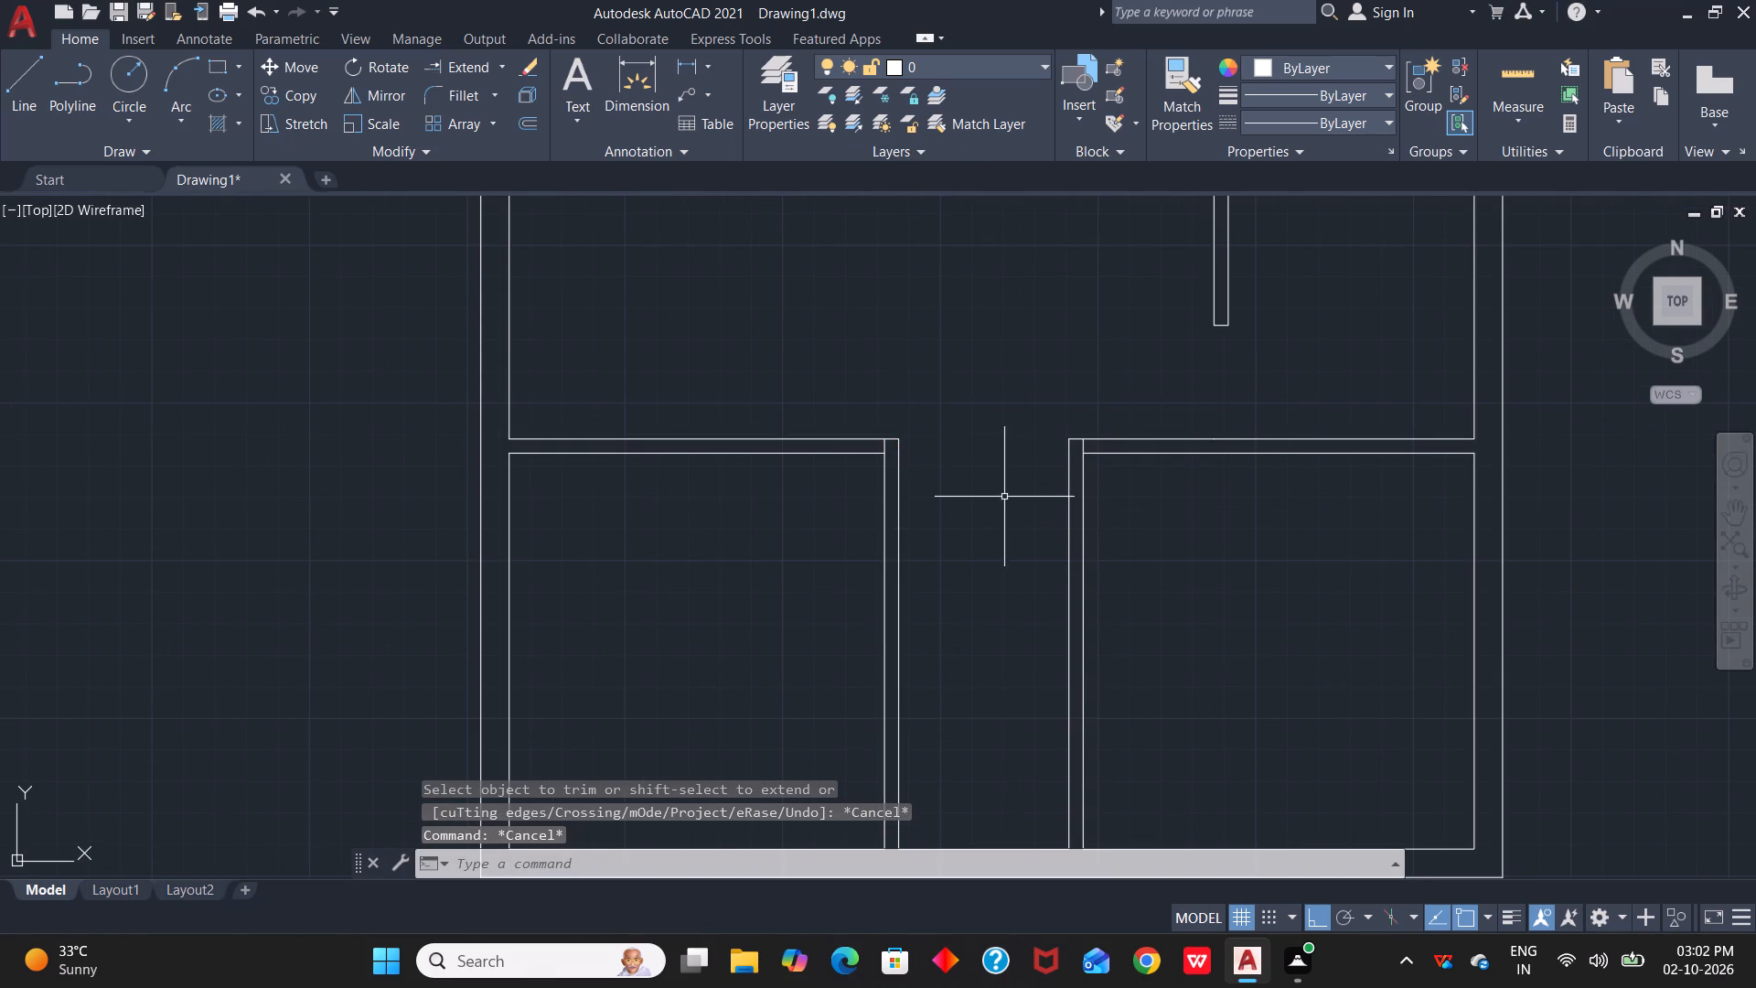
Offset the room-side faces of the two south passage walls 3' into the southwest and southeast rooms.
key("o")
key("space")
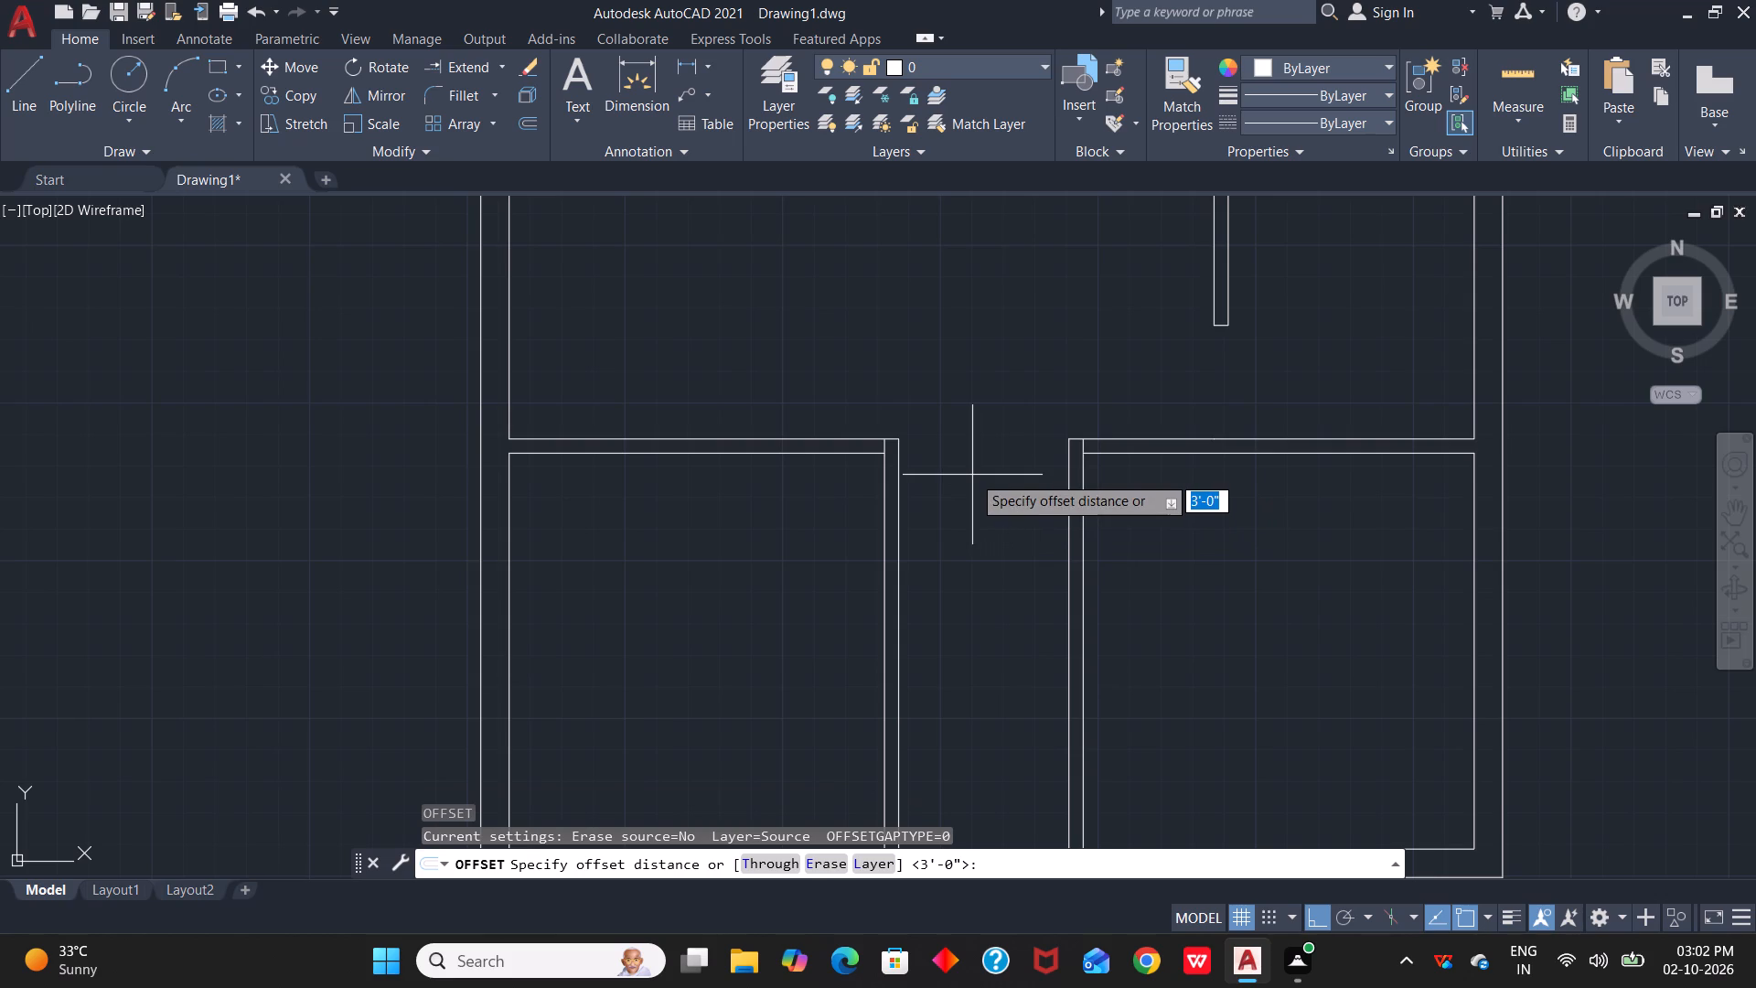
key("space")
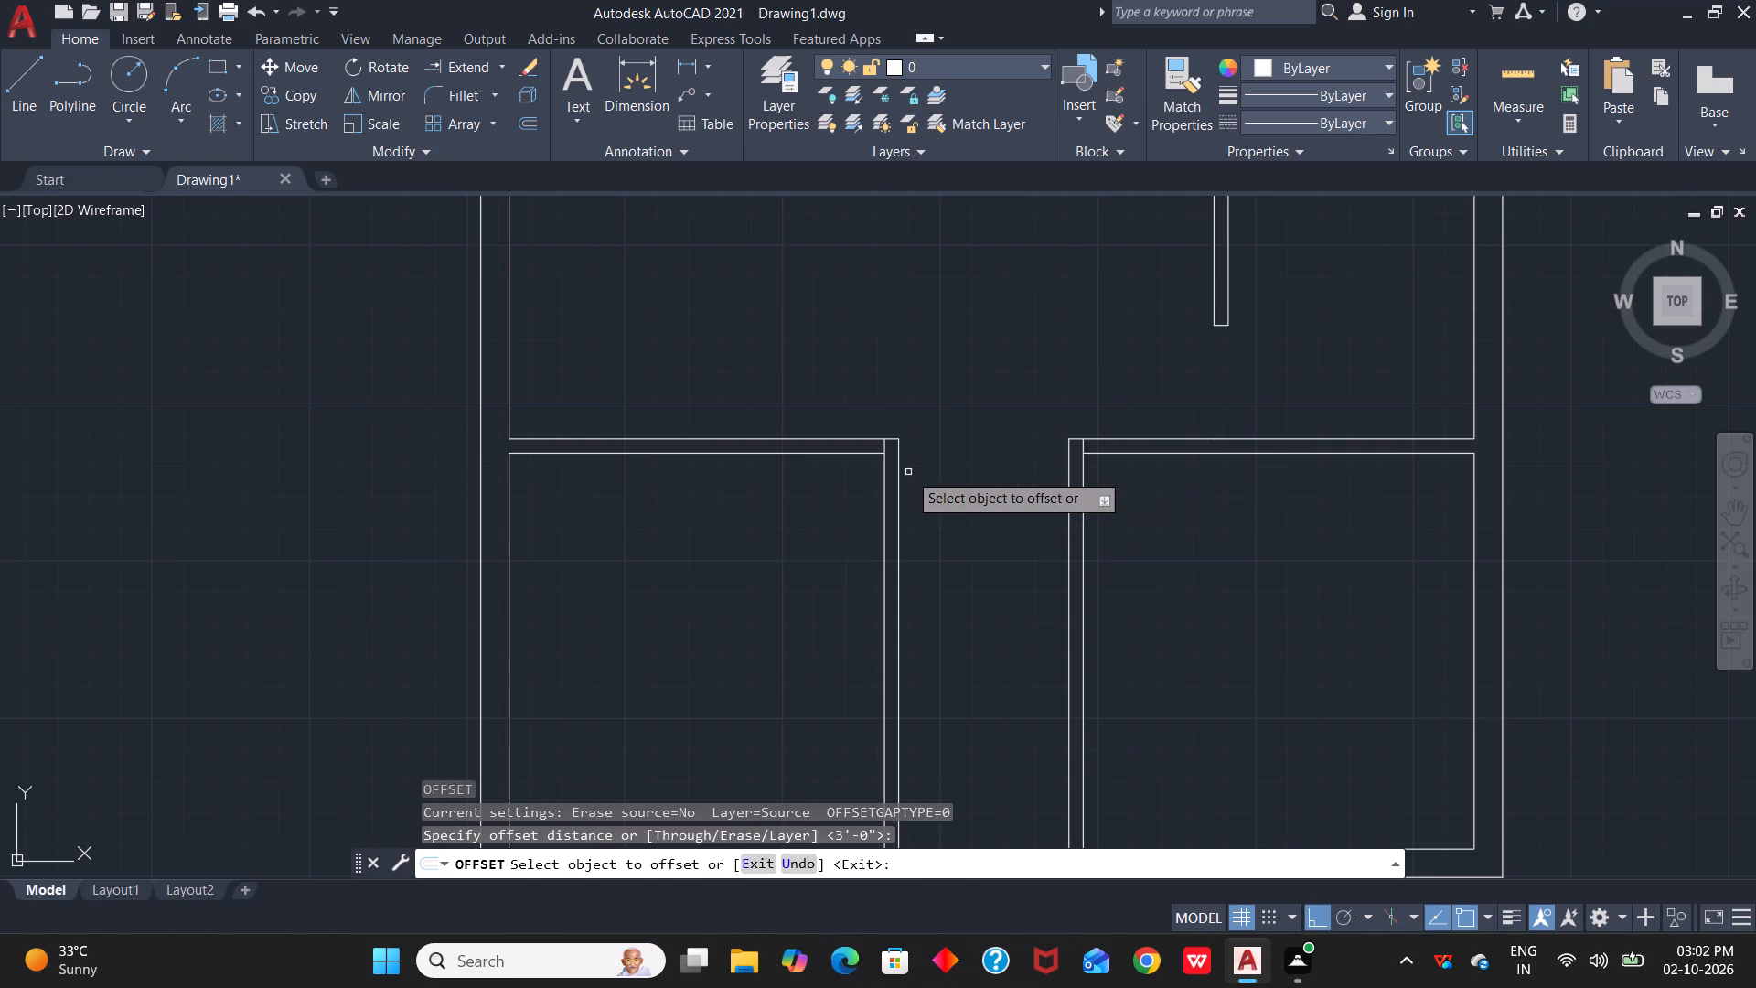
left_click(882, 479)
left_click(842, 483)
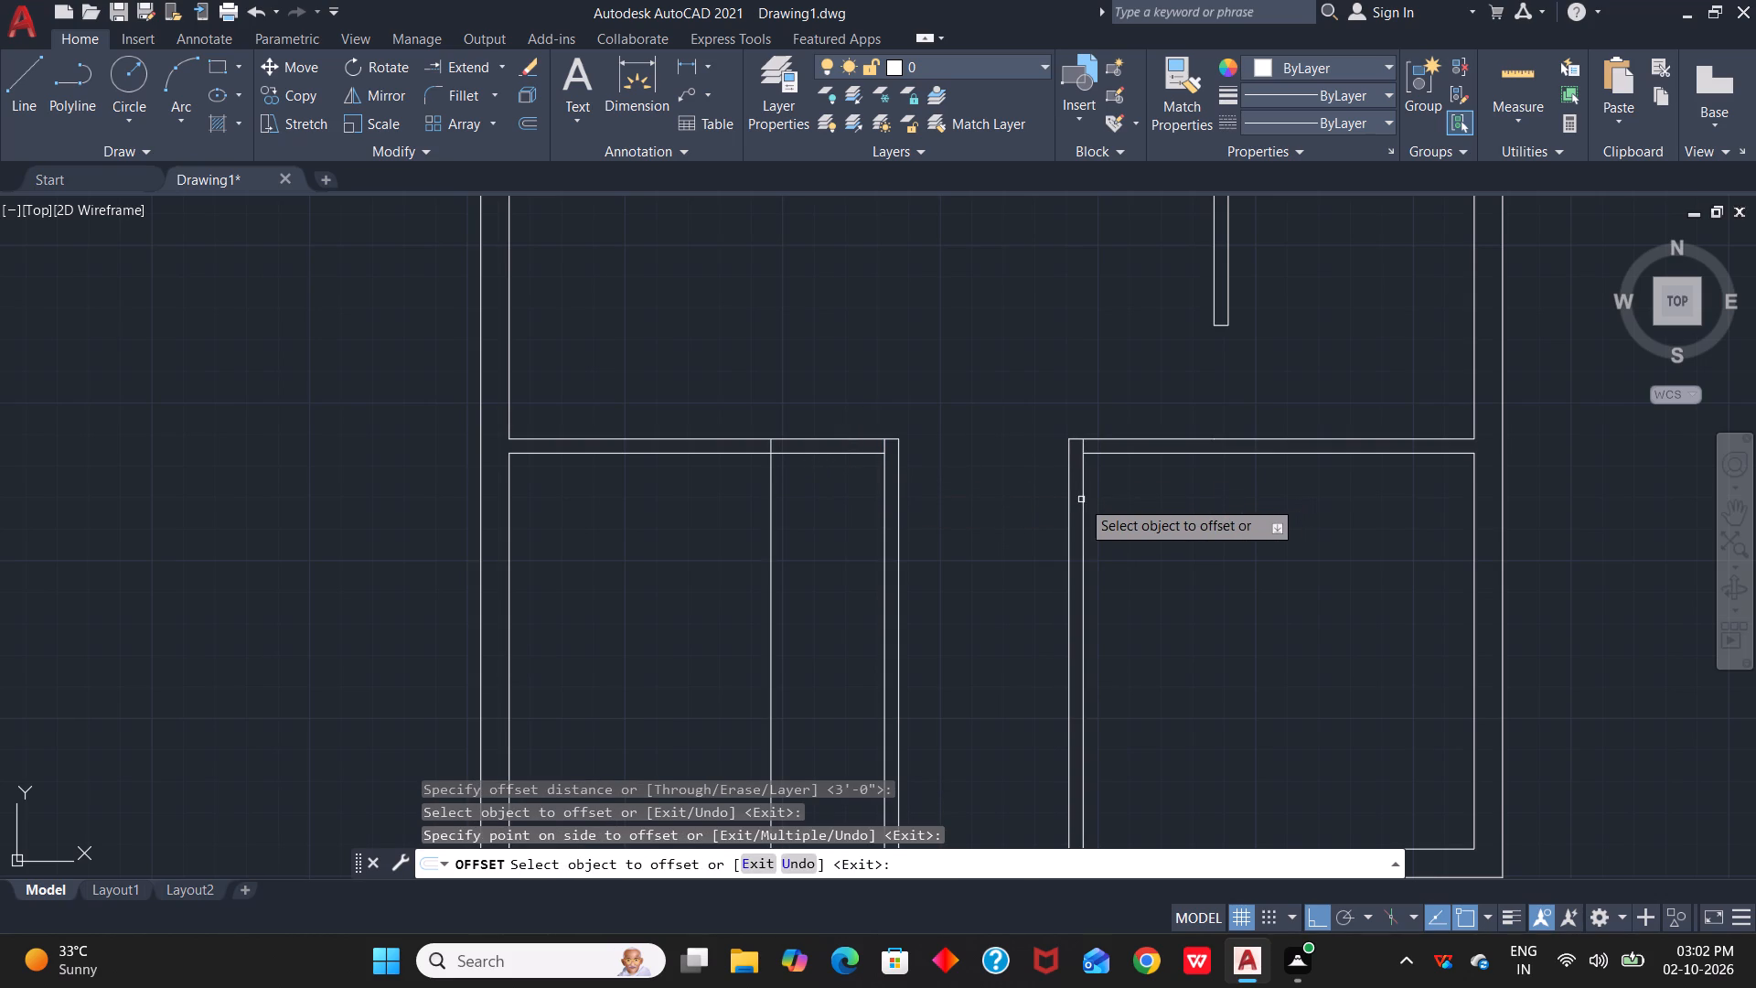
left_click(1085, 507)
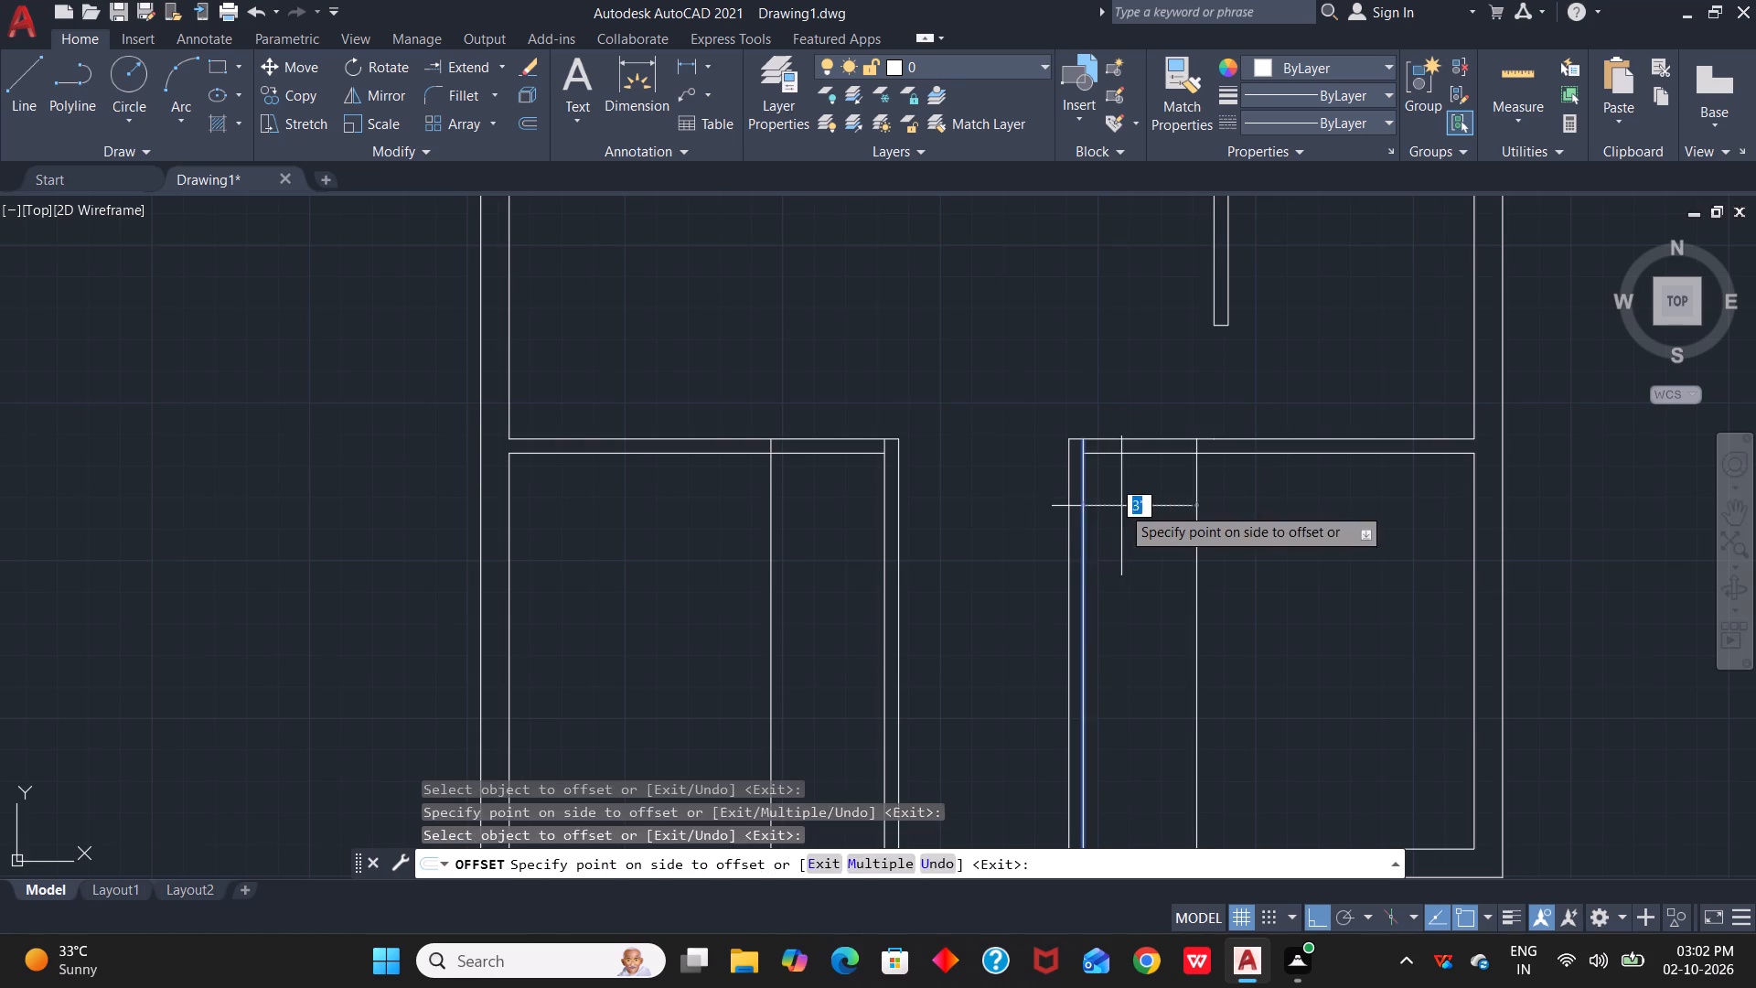
left_click(1122, 506)
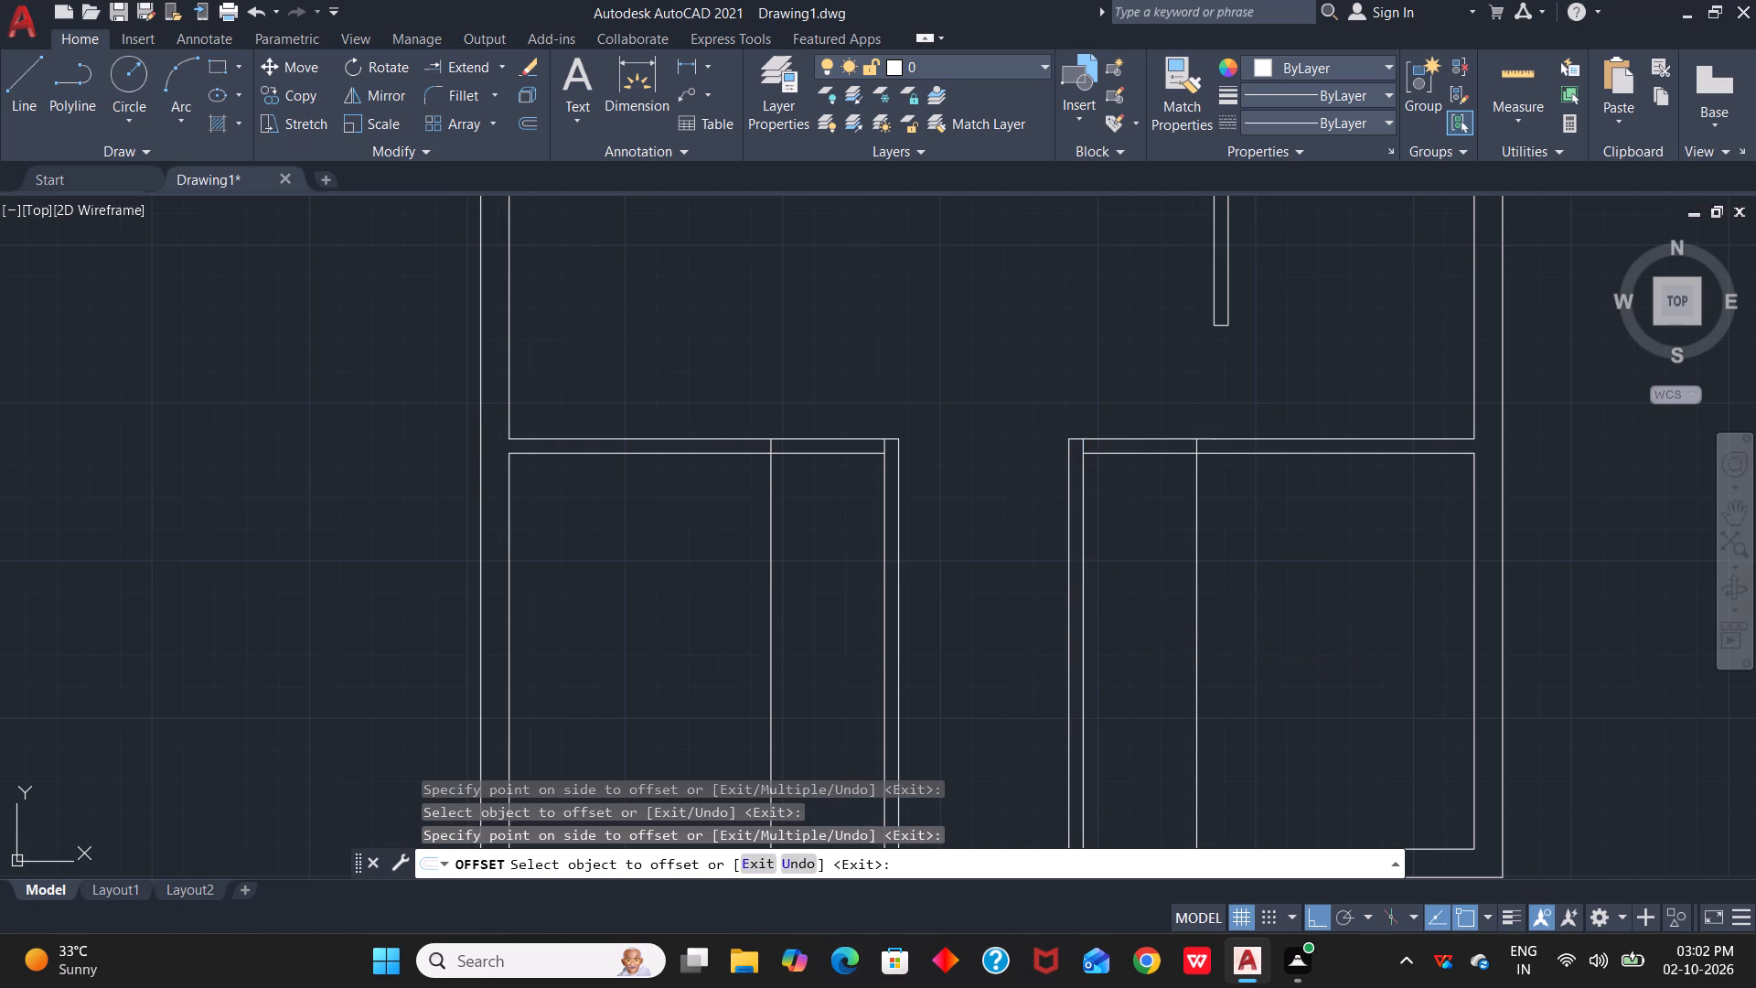
key("Escape")
key("Escape")
Trim the south partitions between the passage walls and the 3' offset lines, and remove the leftover offset lines, to cut both room openings.
key("t")
key("r")
key("space")
left_click_drag(841, 409, 840, 447)
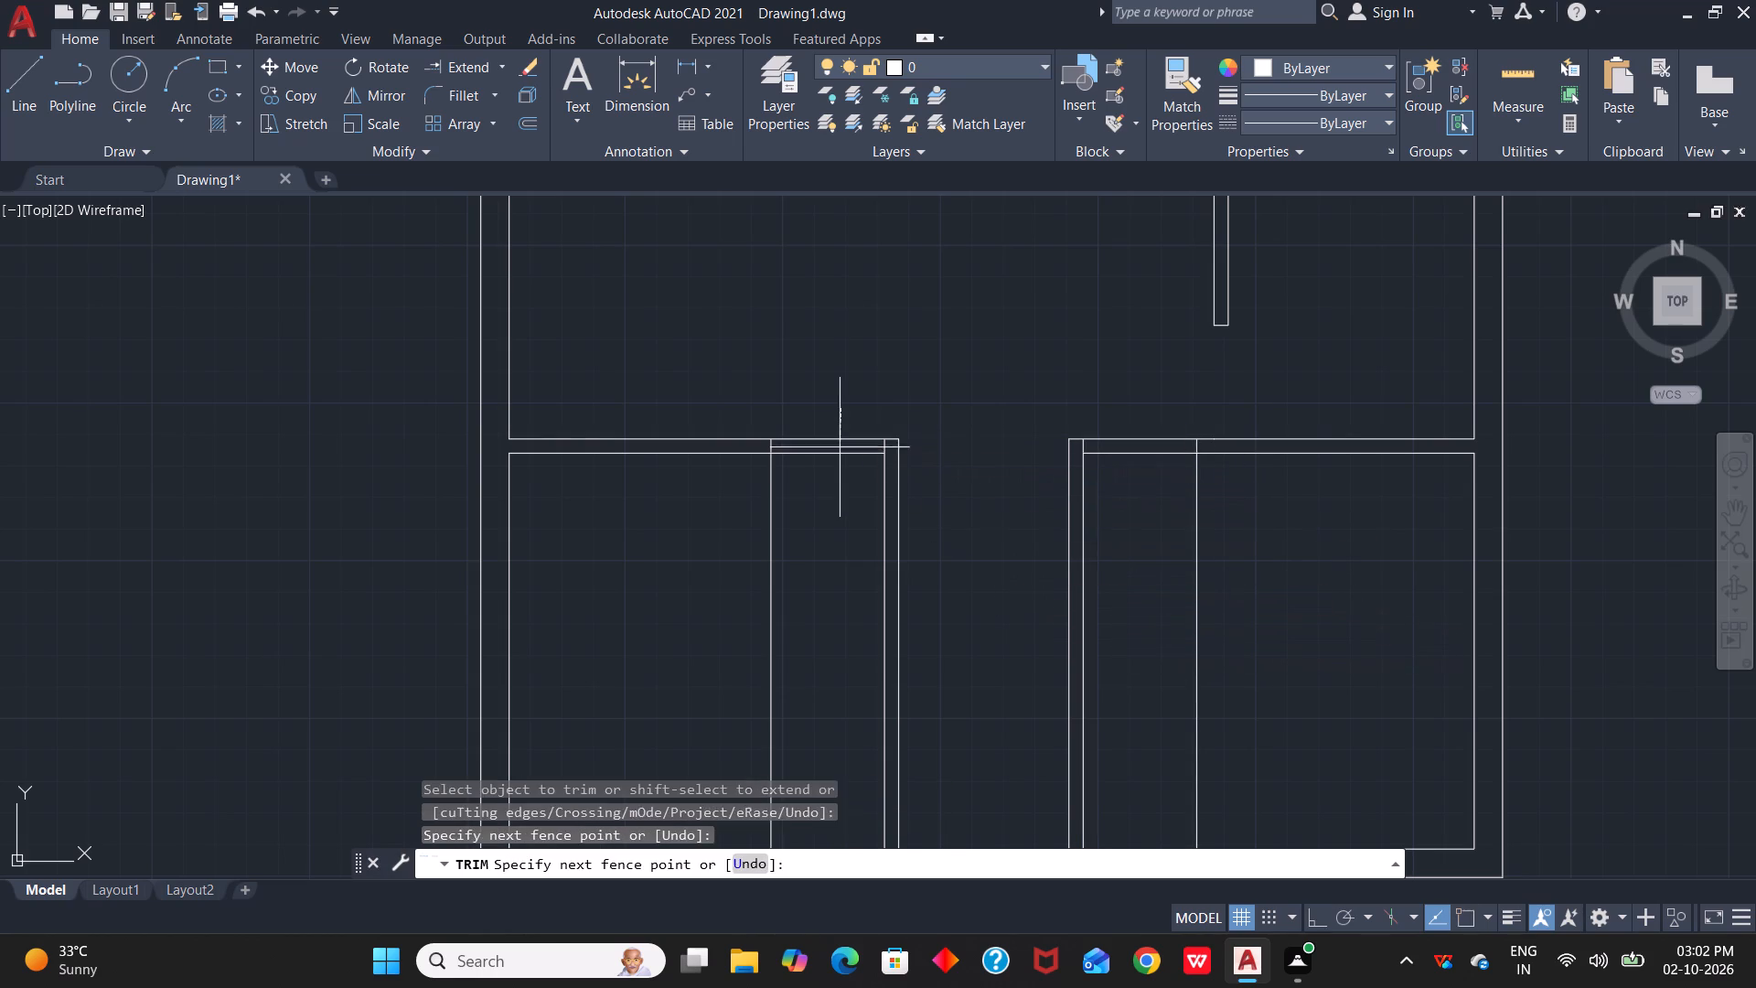
left_click_drag(840, 447, 840, 489)
left_click_drag(1126, 405, 1143, 501)
left_click_drag(1225, 532, 1160, 549)
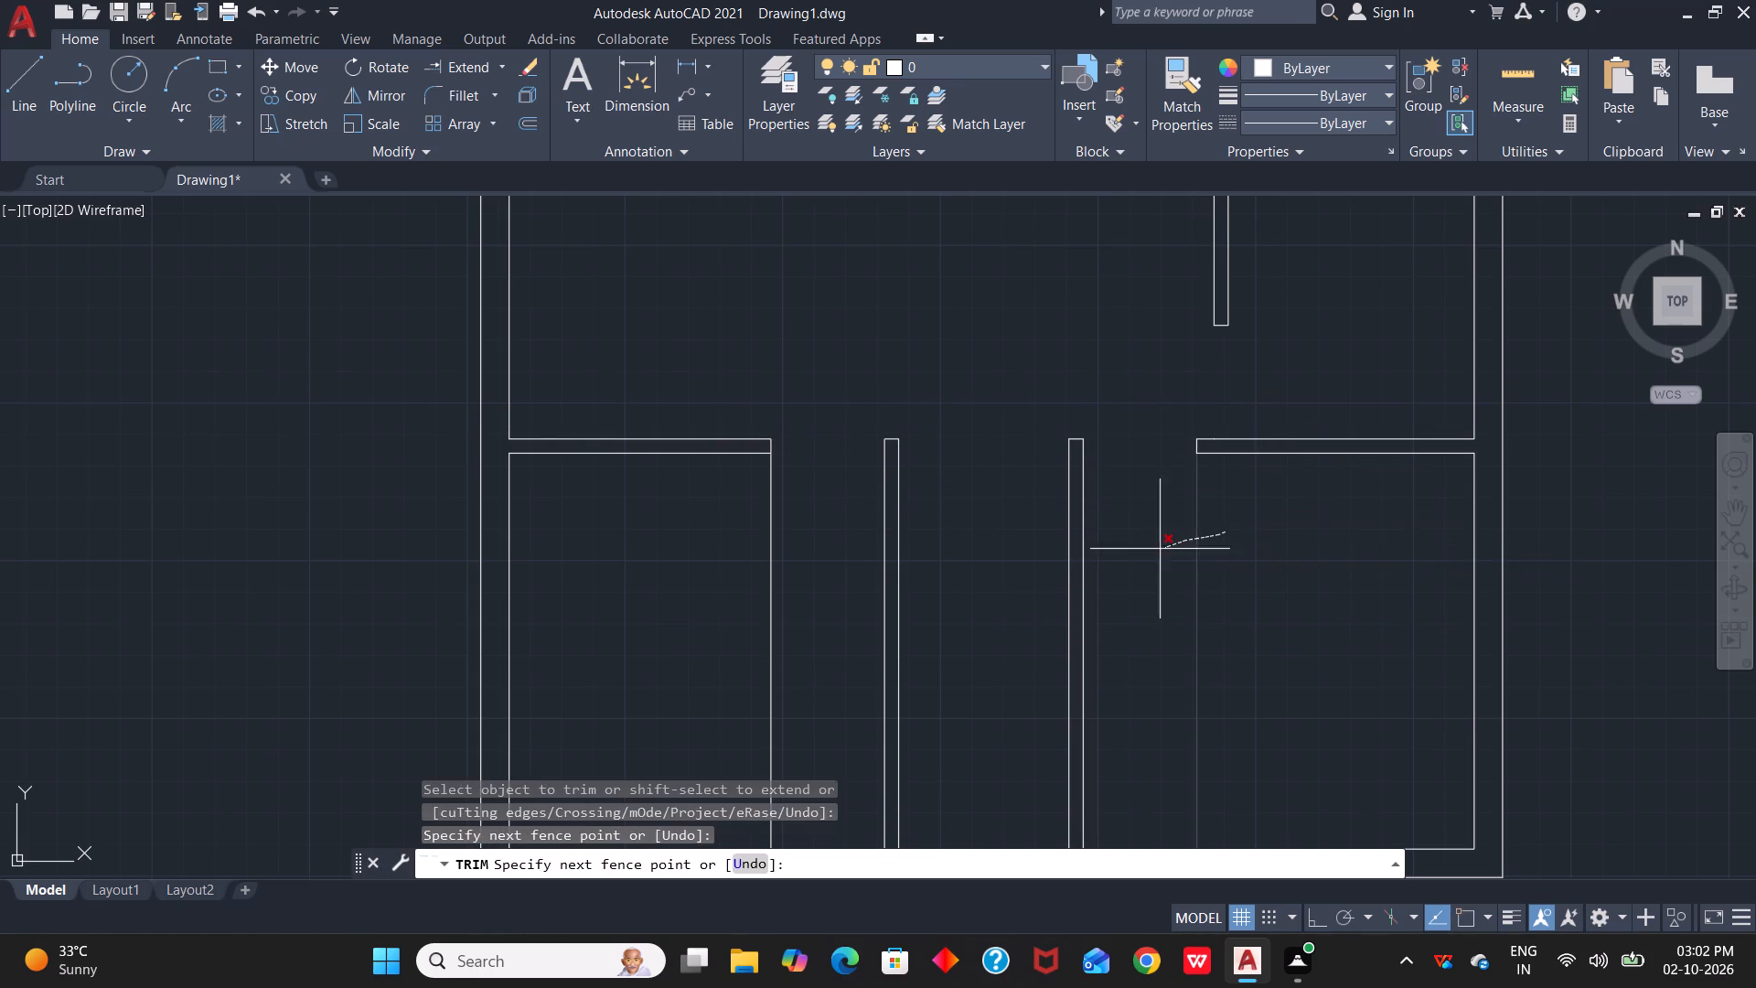
left_click_drag(1160, 549, 1150, 553)
left_click_drag(740, 585, 816, 587)
scroll(797, 558, "down", 1)
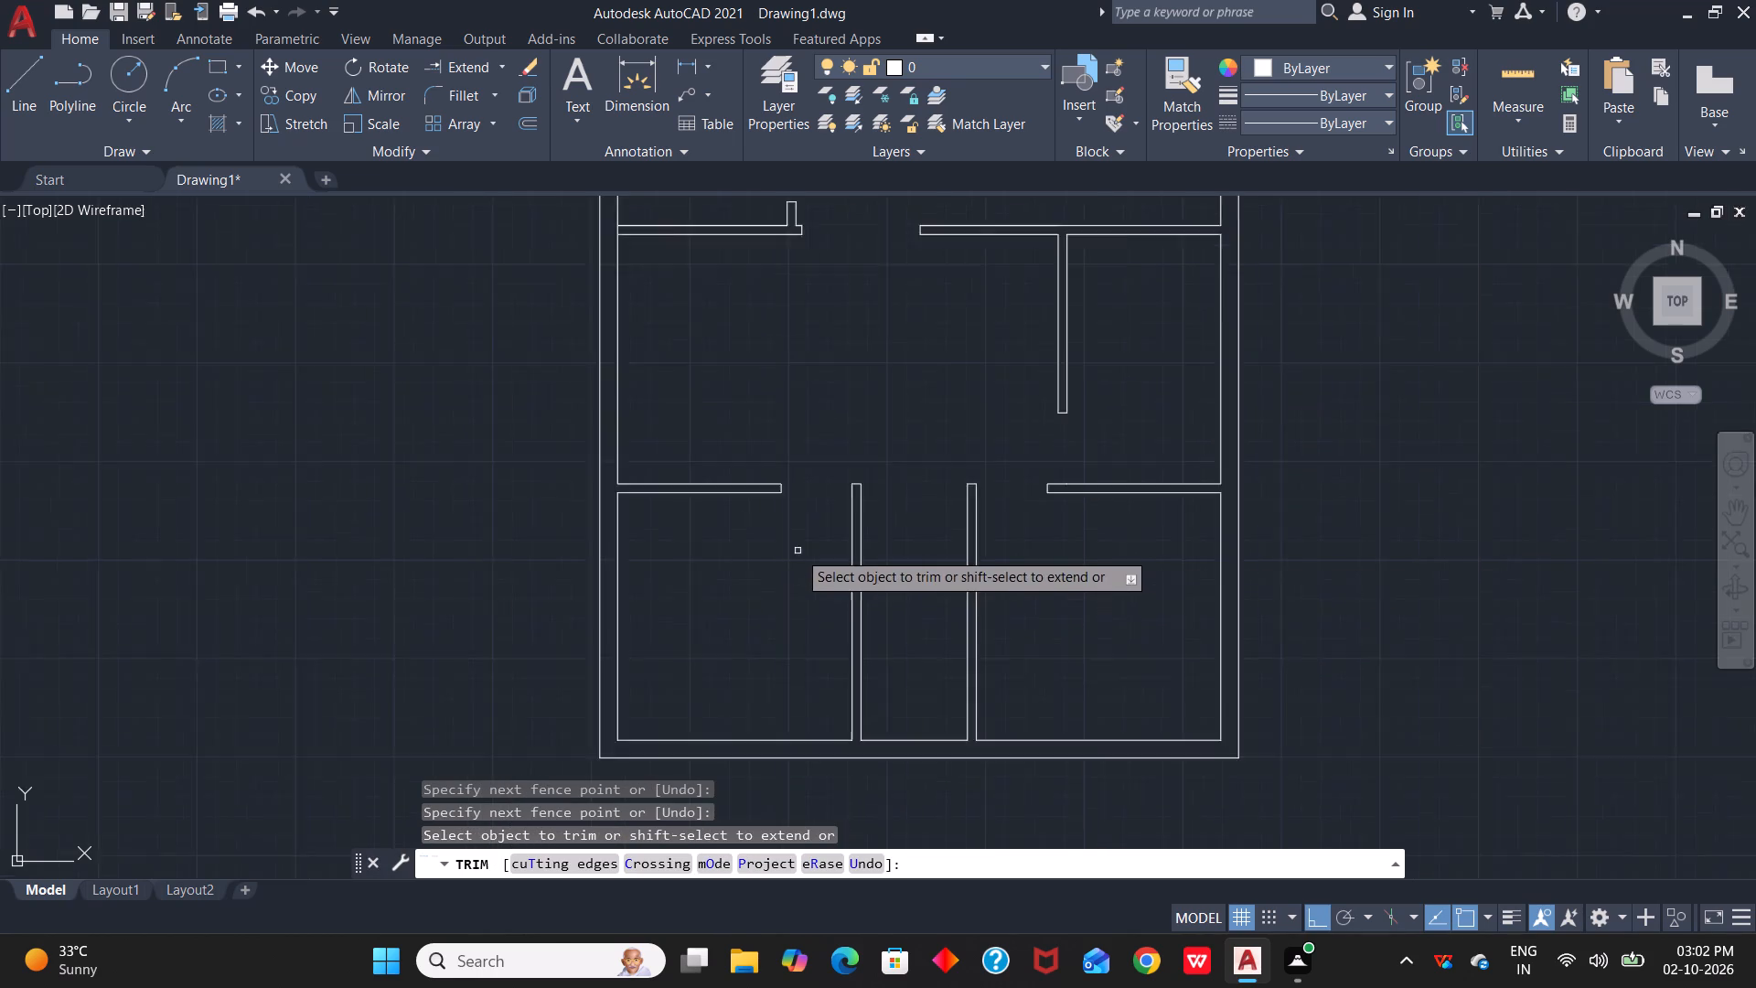
scroll(798, 550, "down", 2)
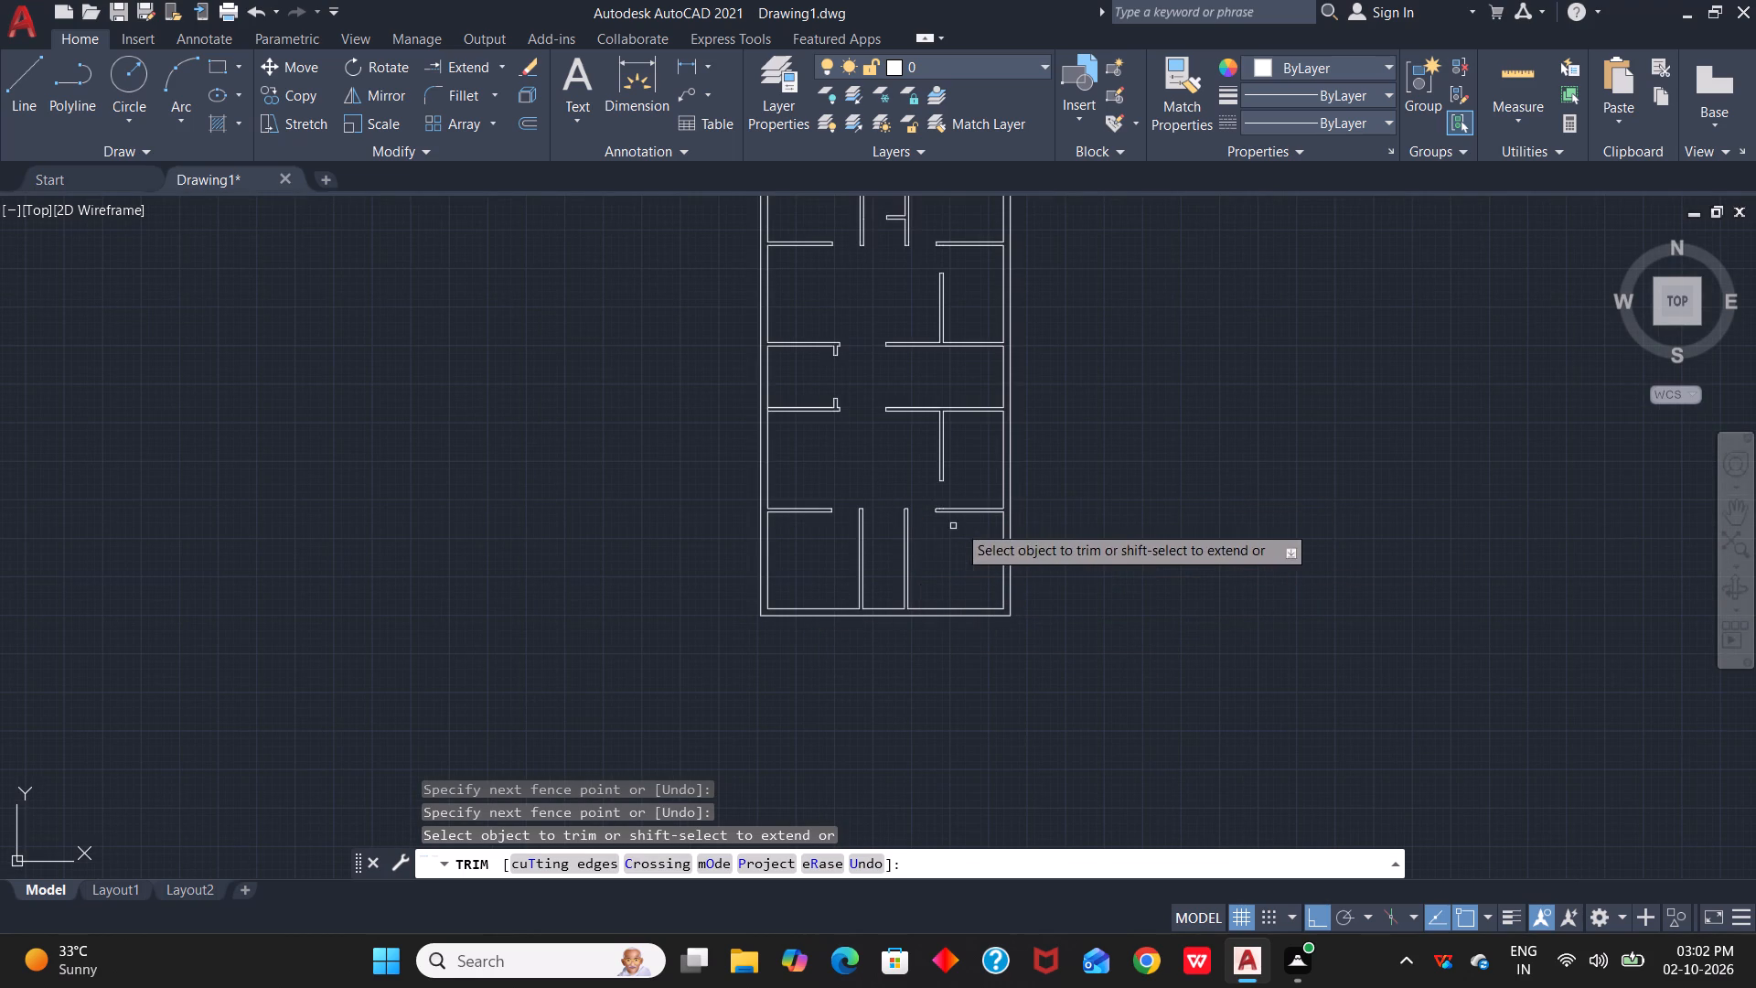
key("Escape")
key("Escape")
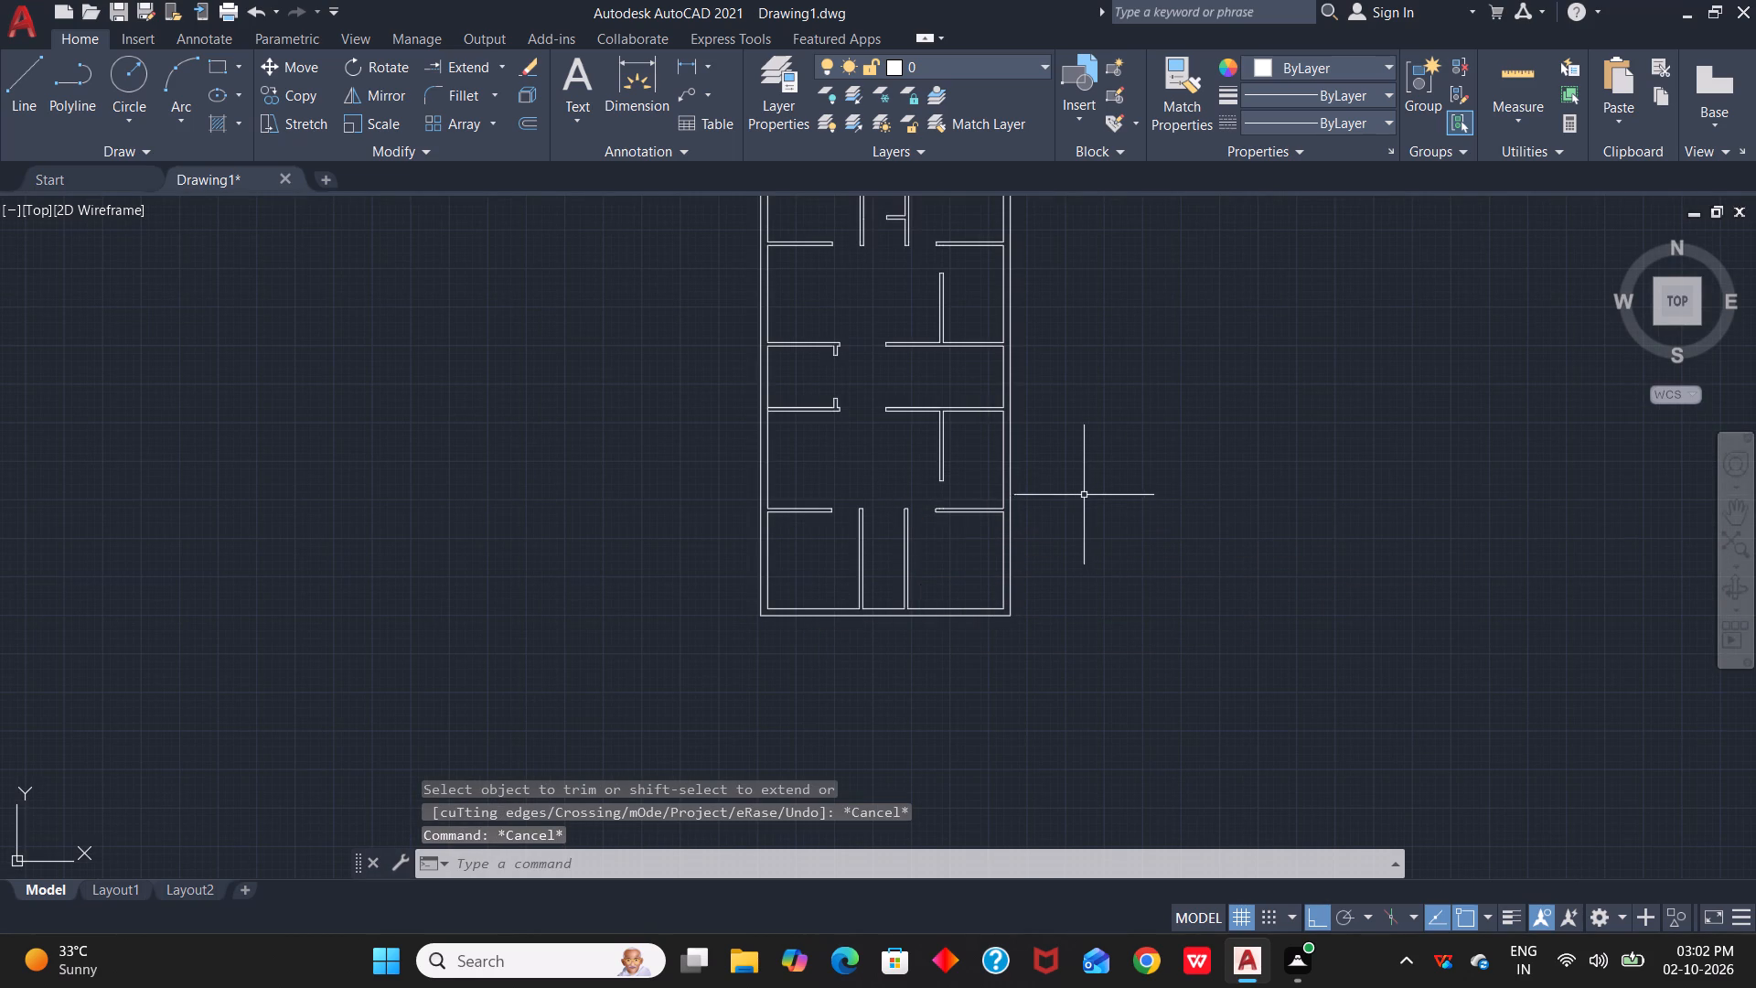
Offset the inner face of the south outer wall between the two passage walls 8' north.
key("o")
key("space")
scroll(902, 556, "up", 2)
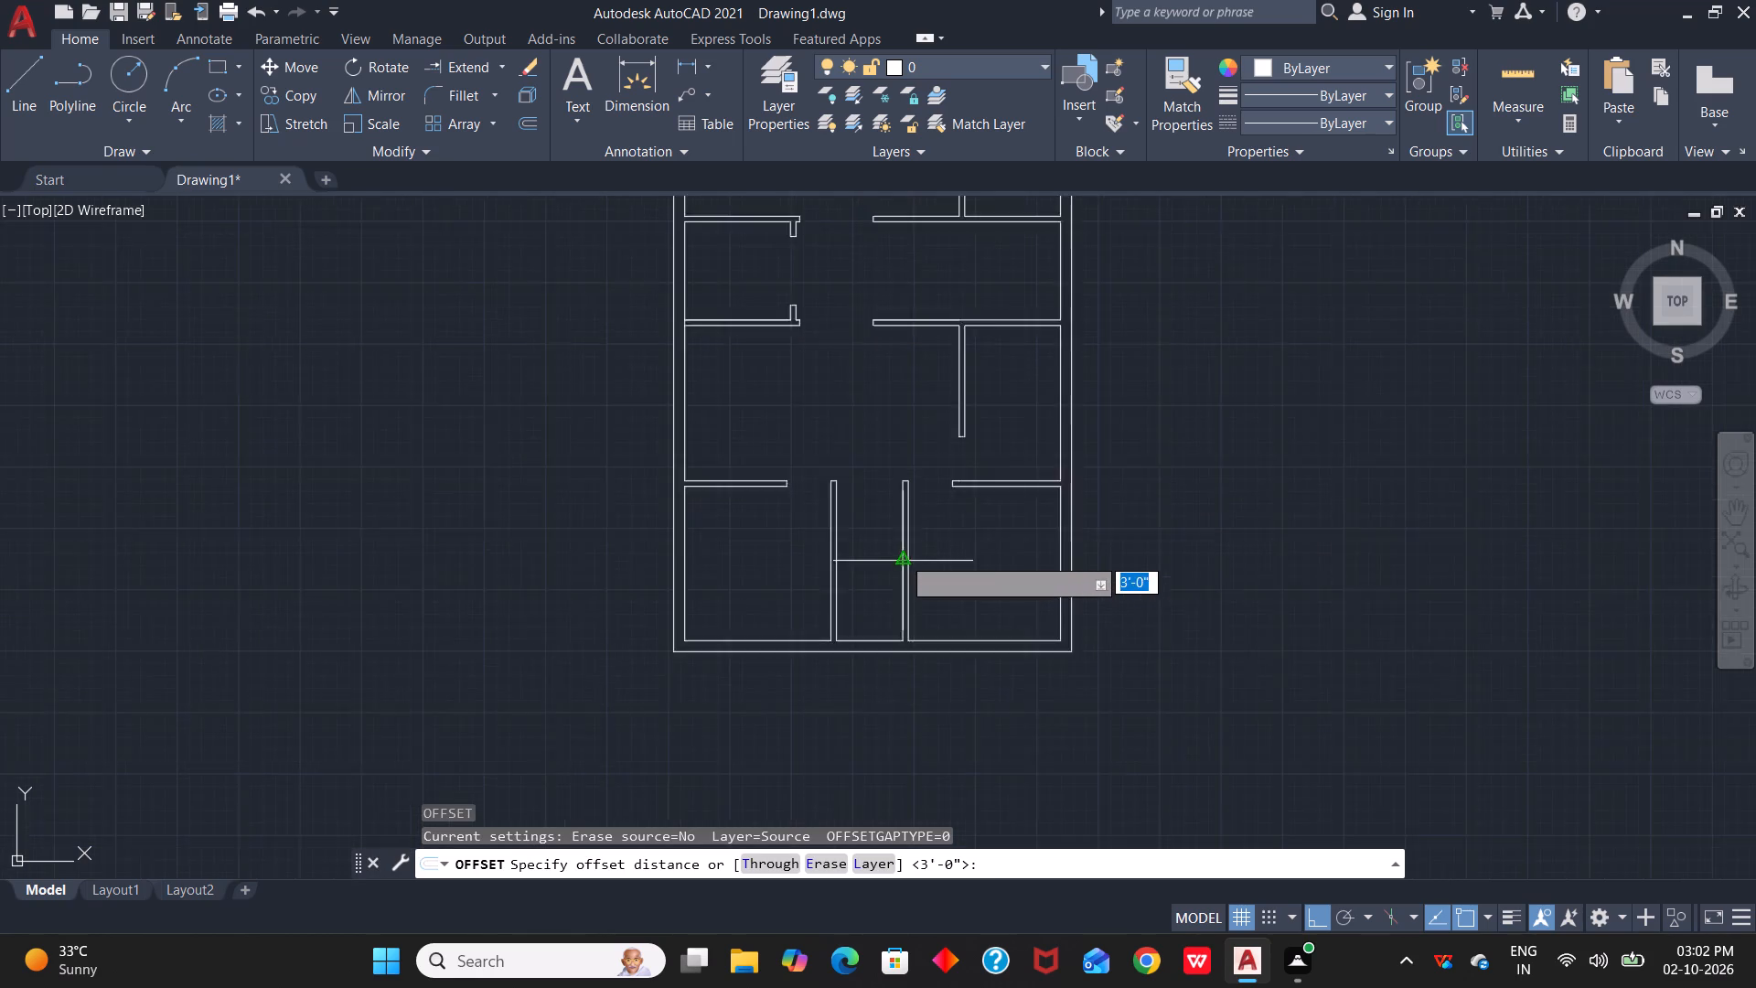
middle_click_drag(880, 602, 1123, 356)
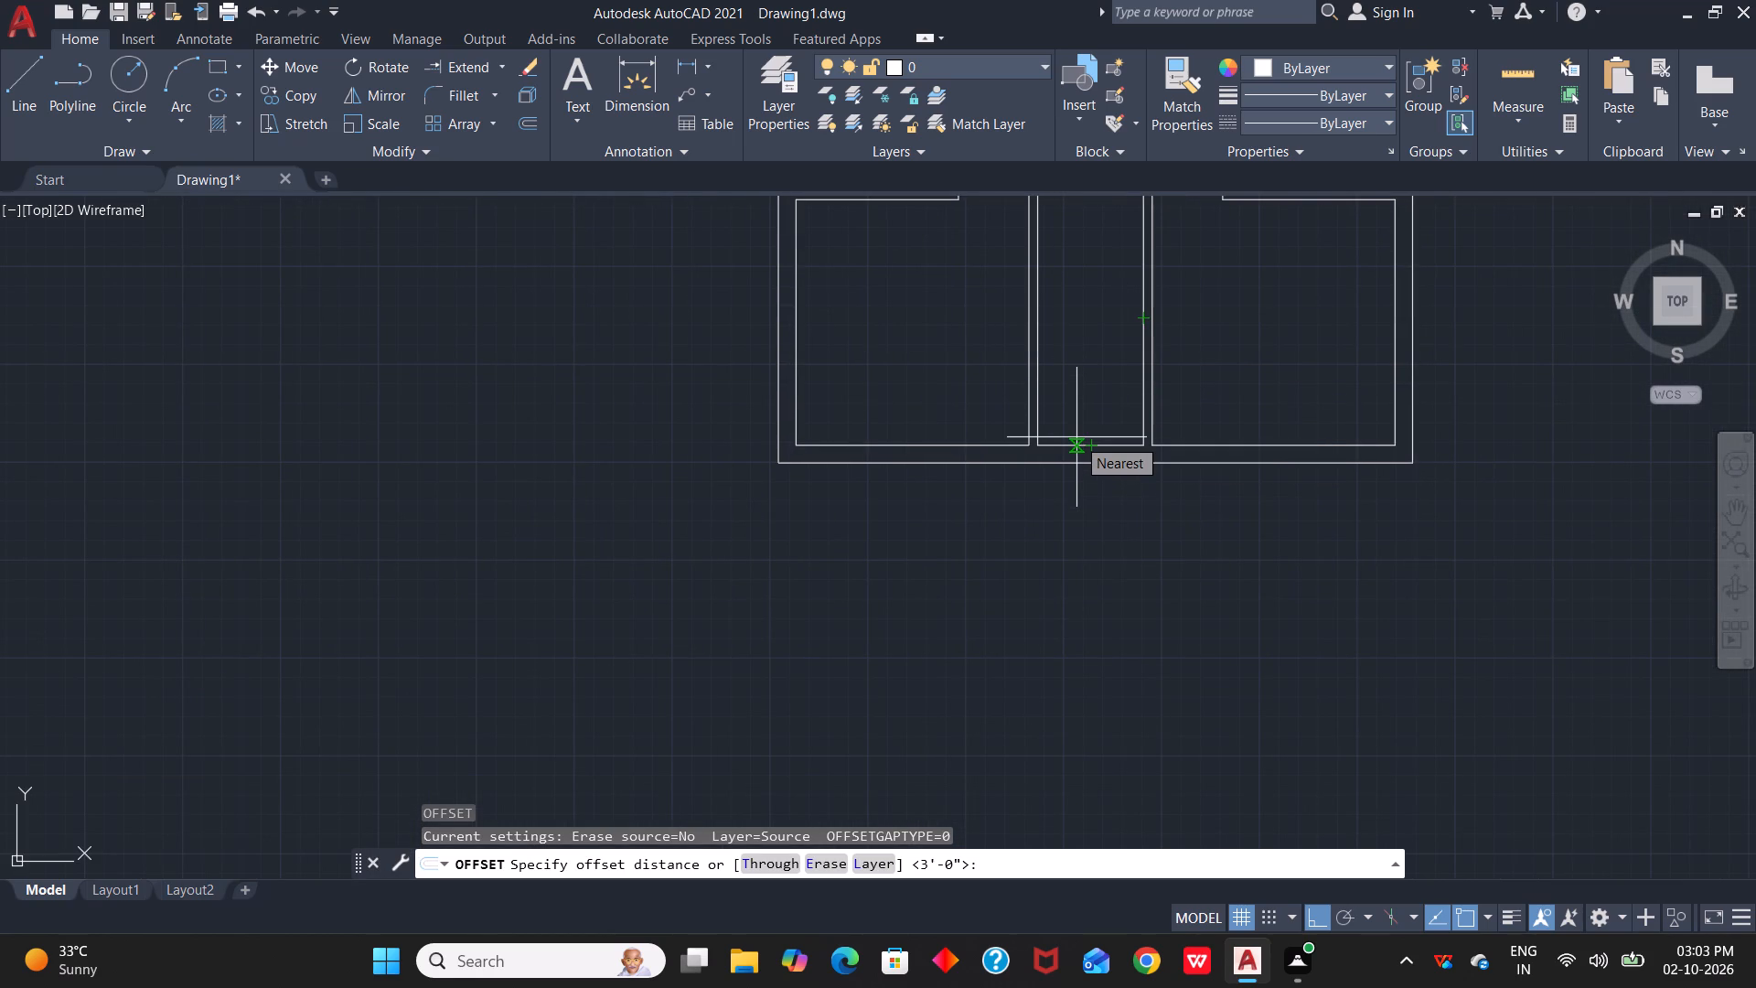
type("8'")
key("Return")
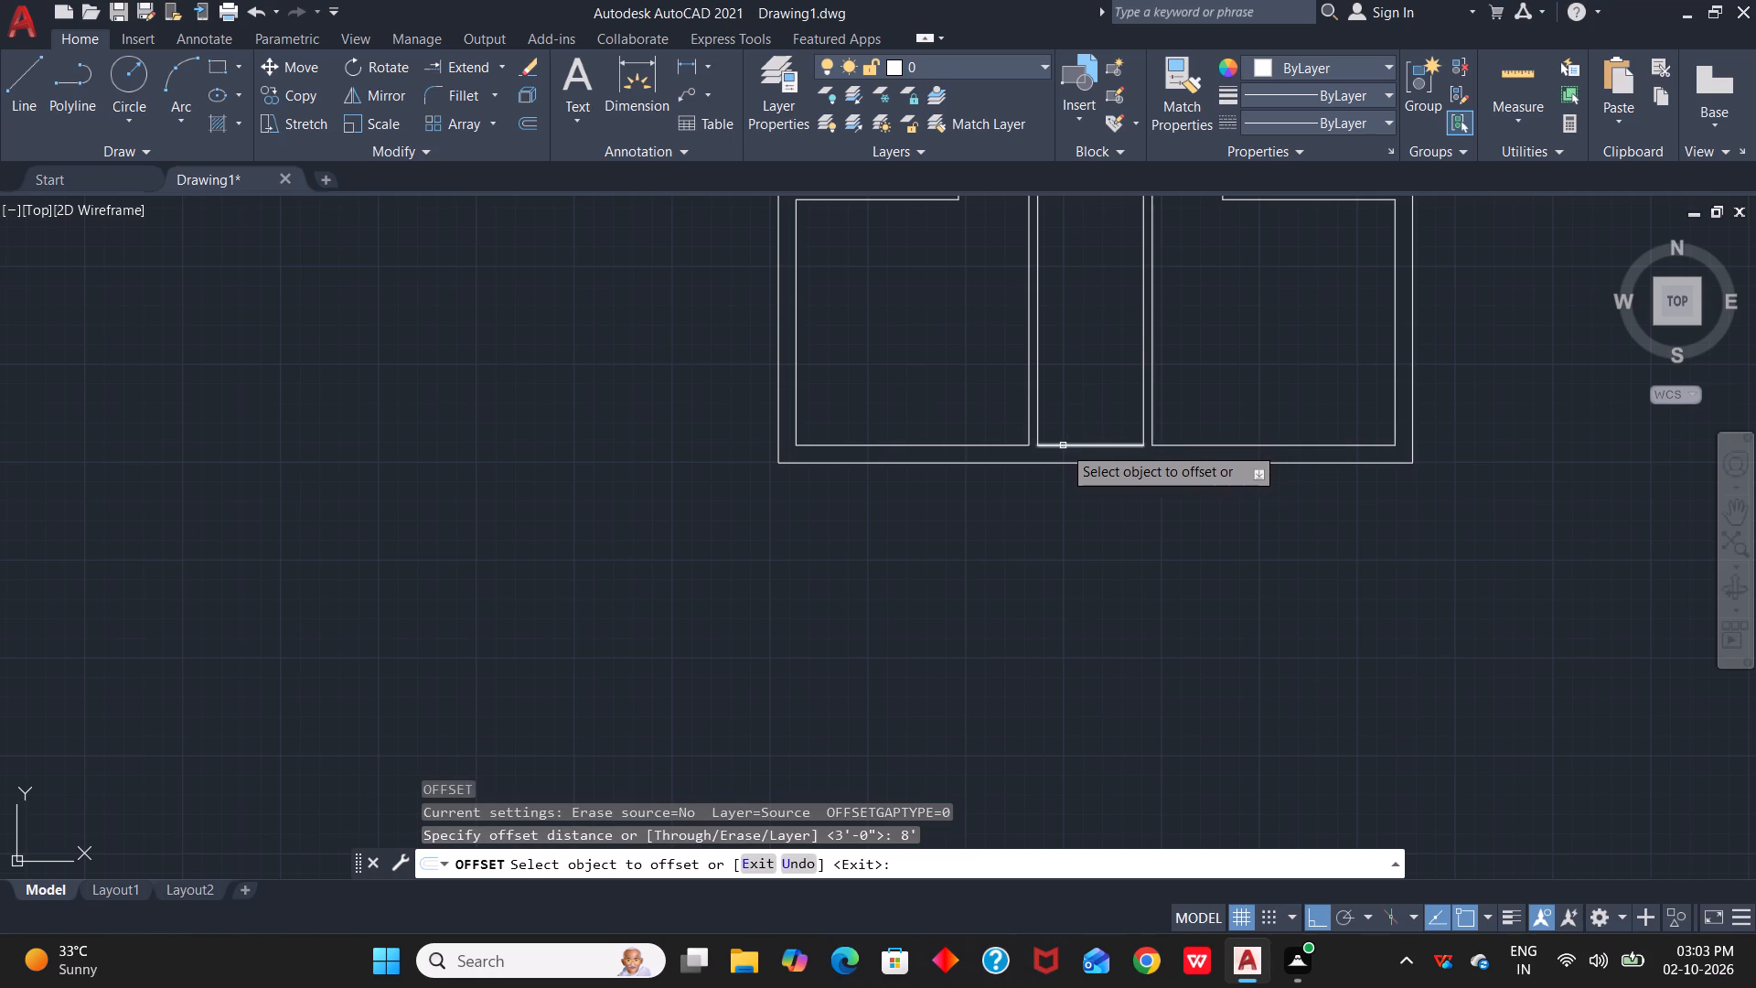
left_click(1063, 446)
left_click(1049, 322)
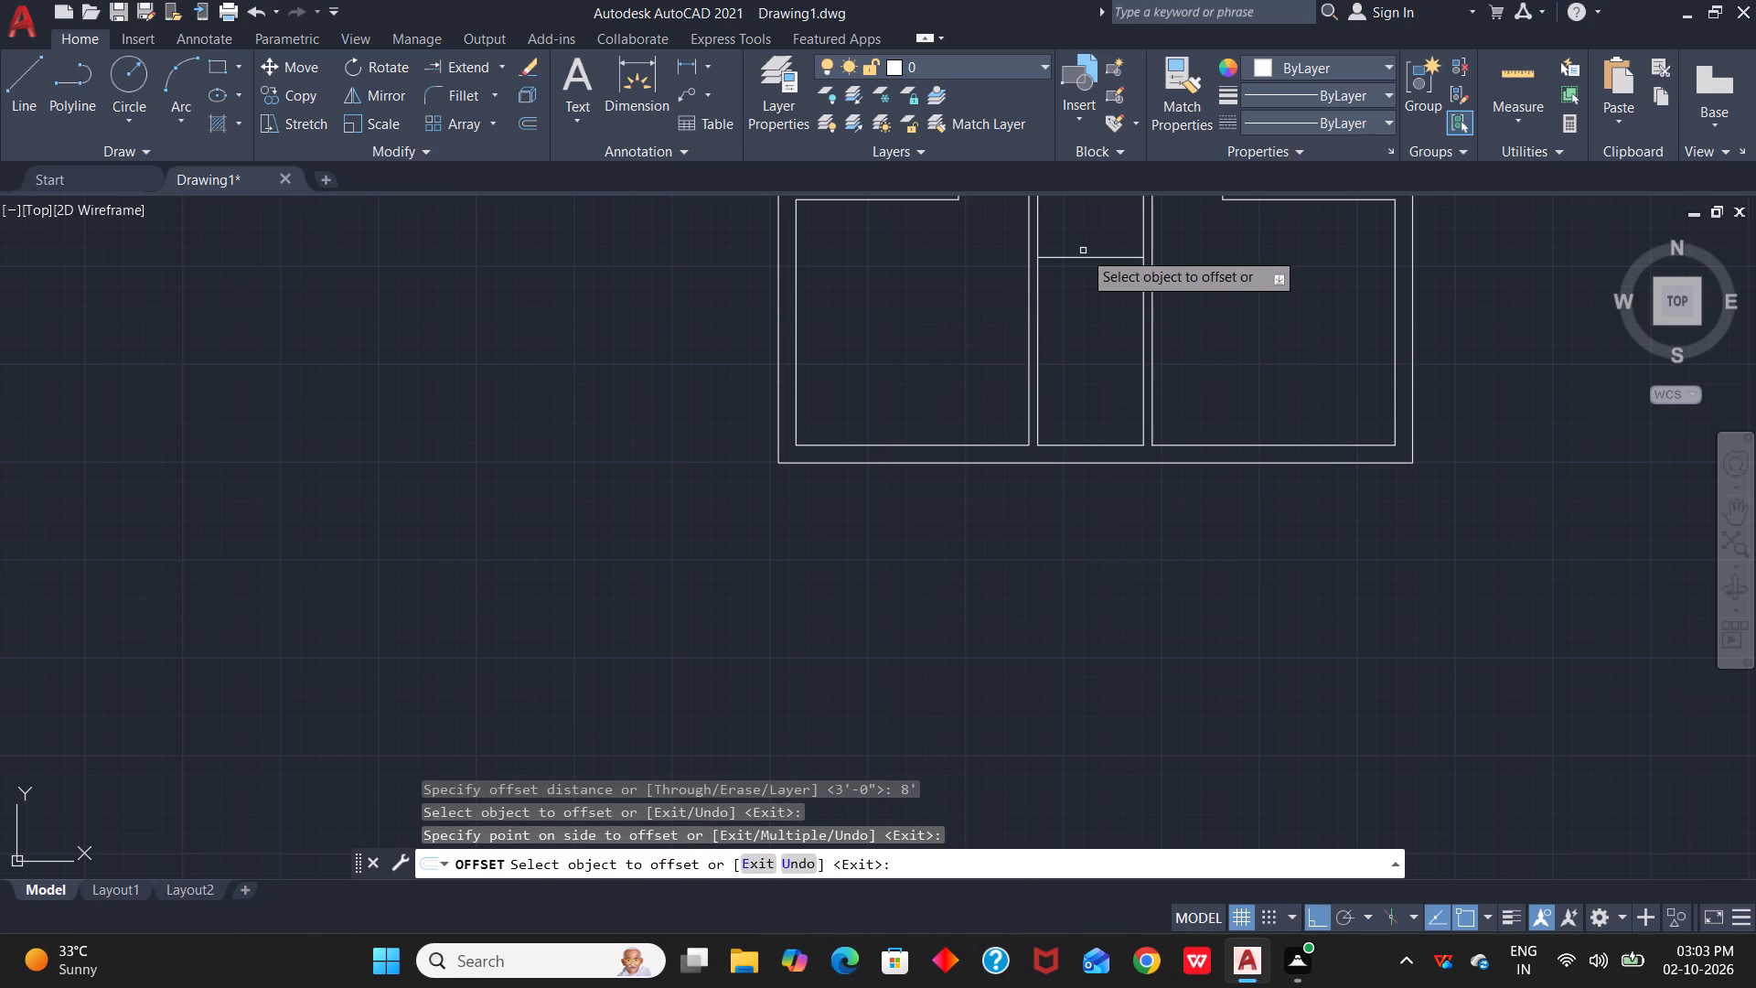
Offset the 8' line 4.5" north to form a cross partition between the two south passage walls.
left_click(1087, 257)
type("4.5\"")
key("Return")
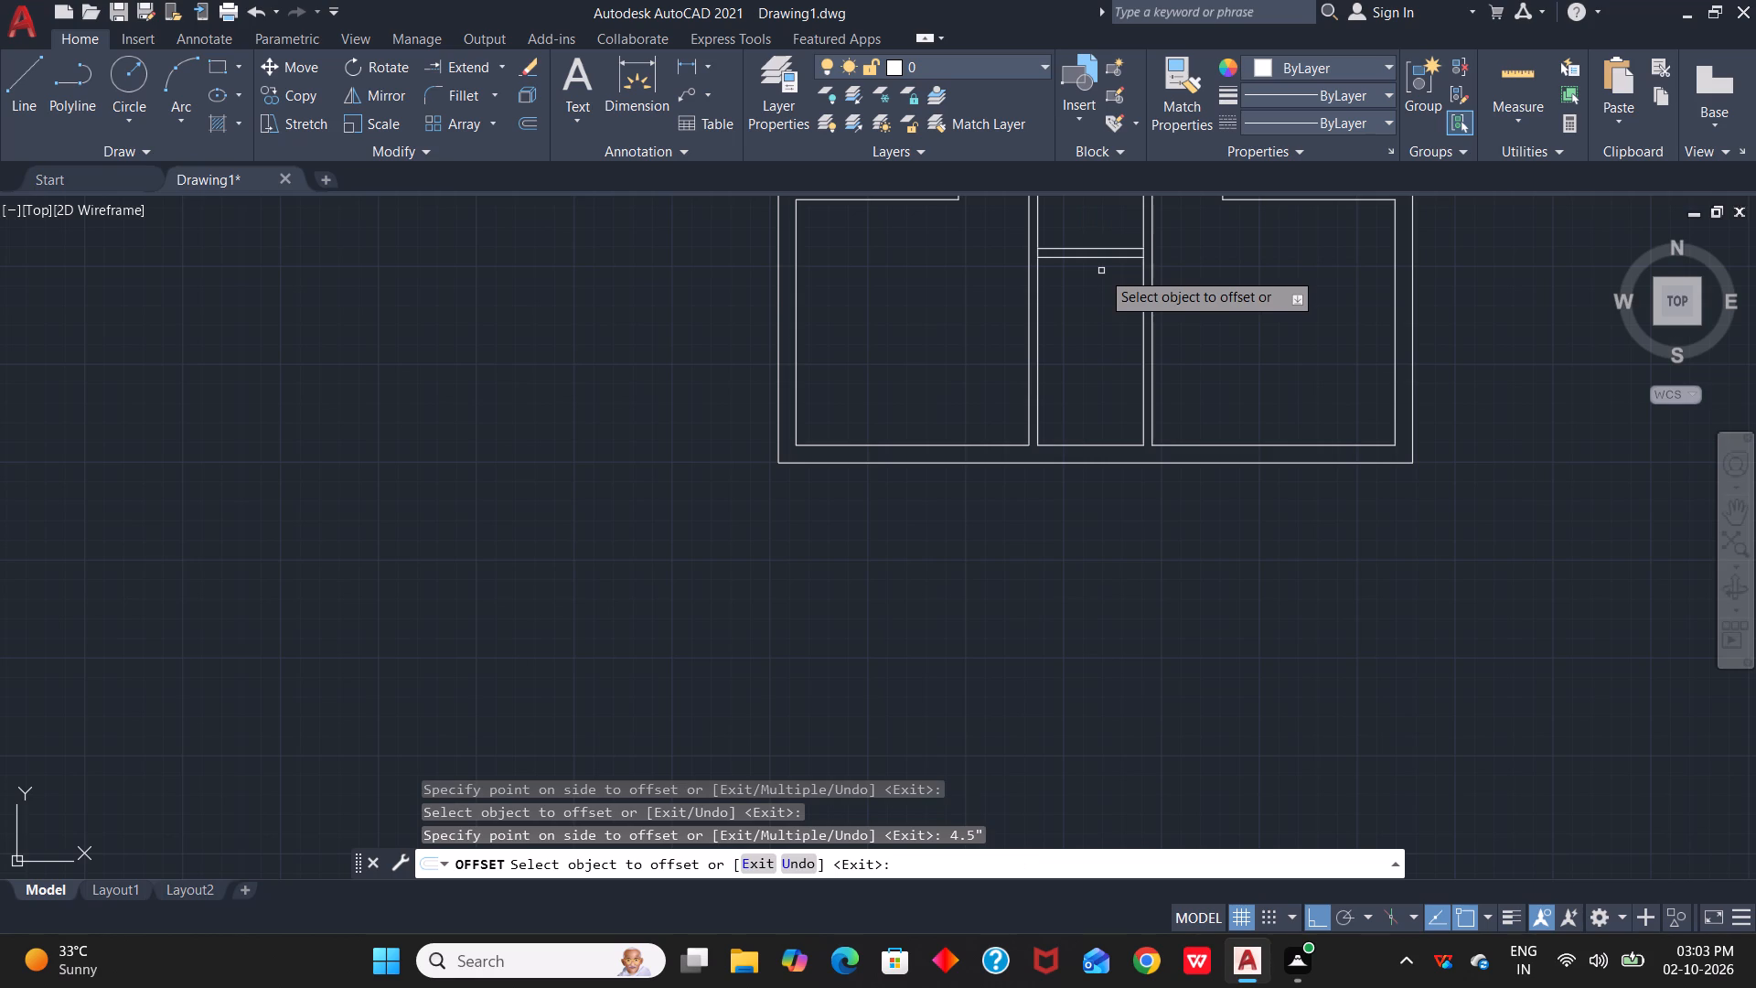
scroll(1101, 271, "up", 1)
middle_click_drag(1023, 273, 1128, 397)
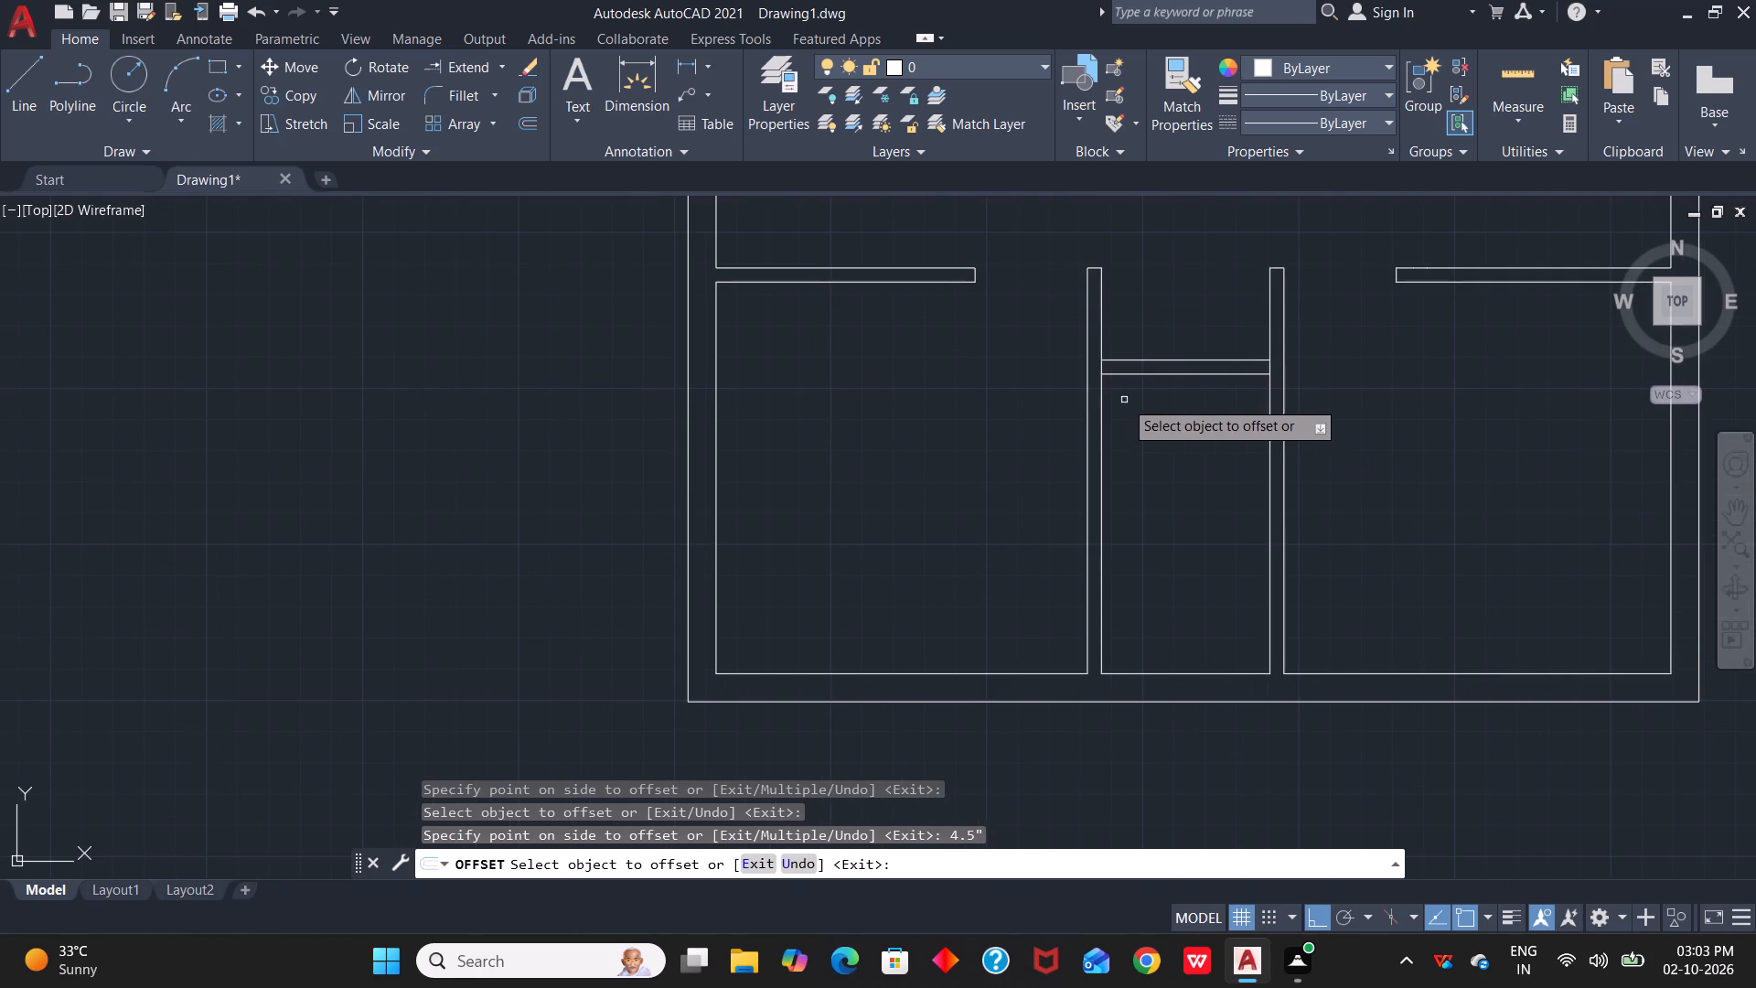
type("o")
key("space")
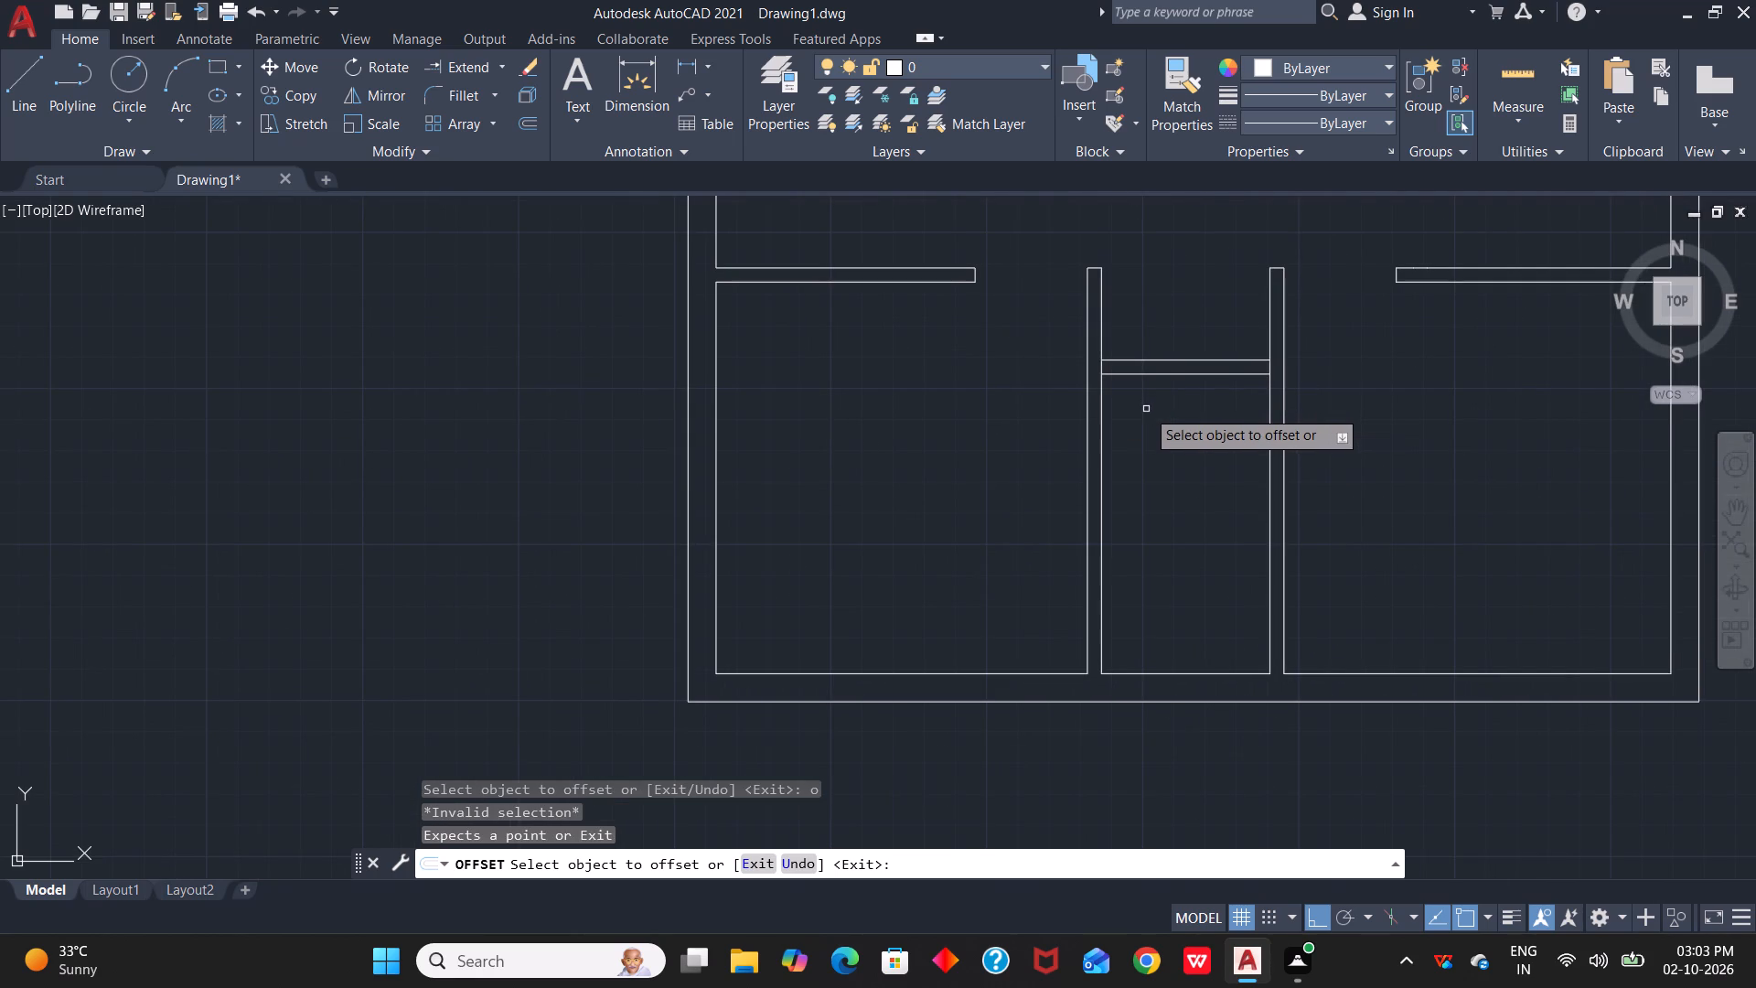
key("Escape")
key("Escape")
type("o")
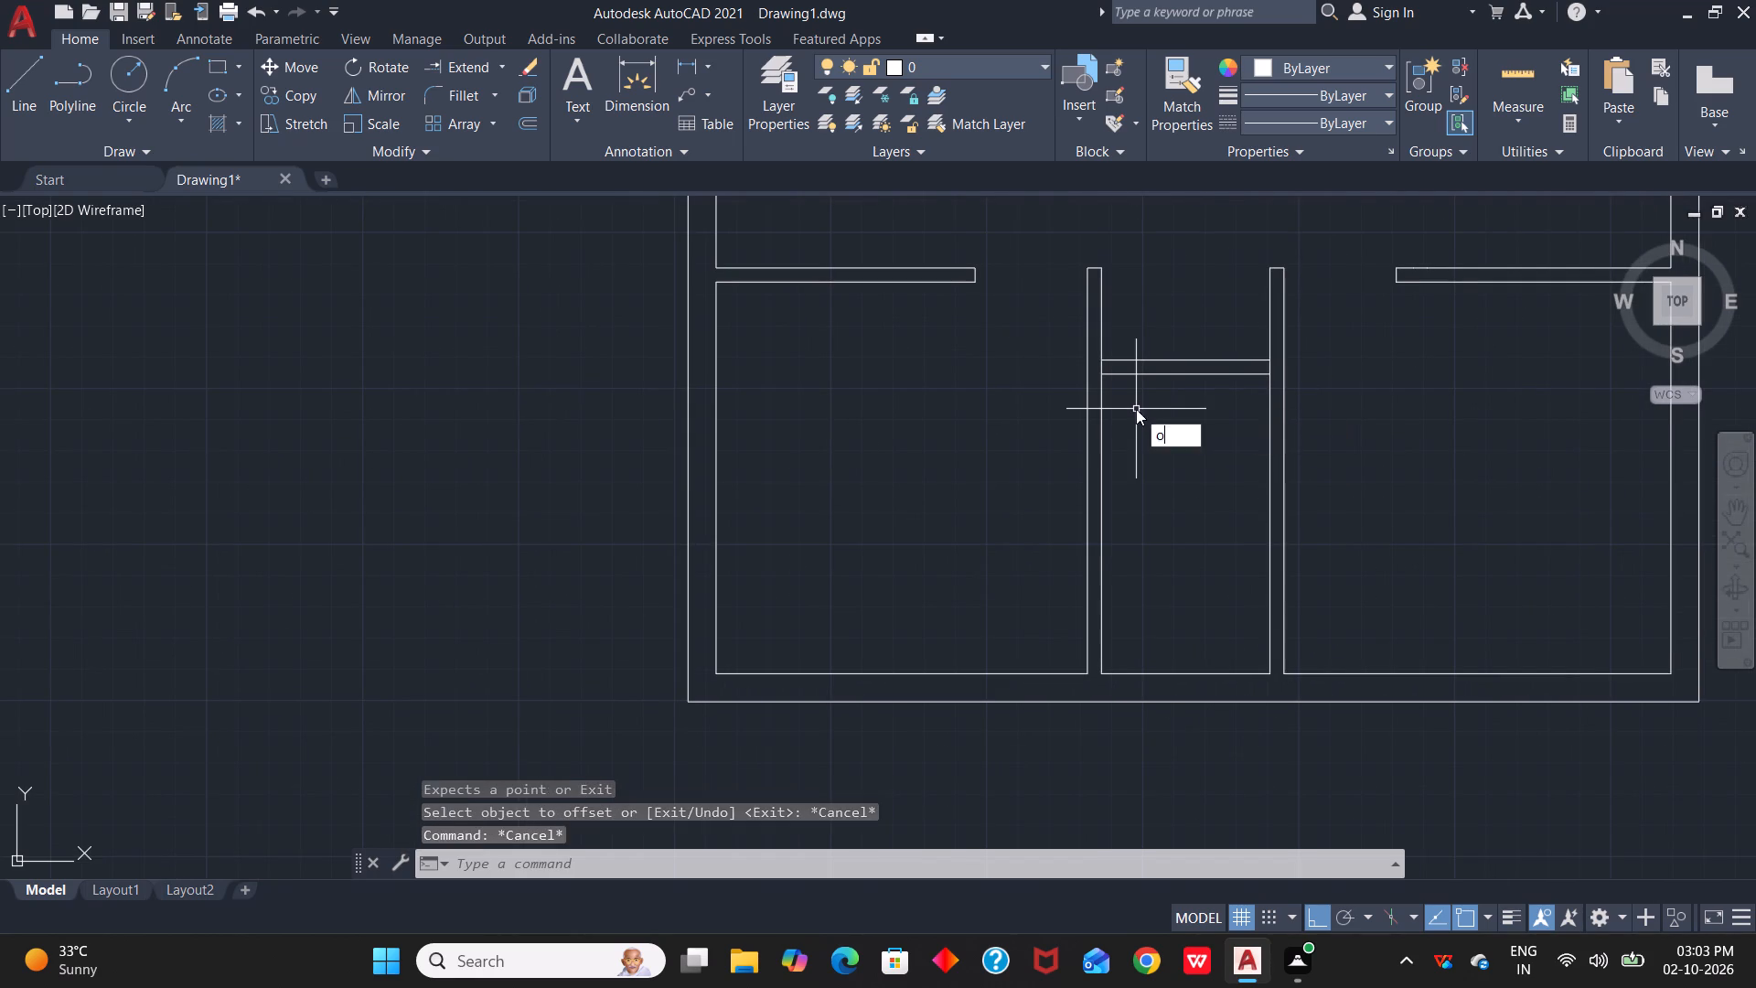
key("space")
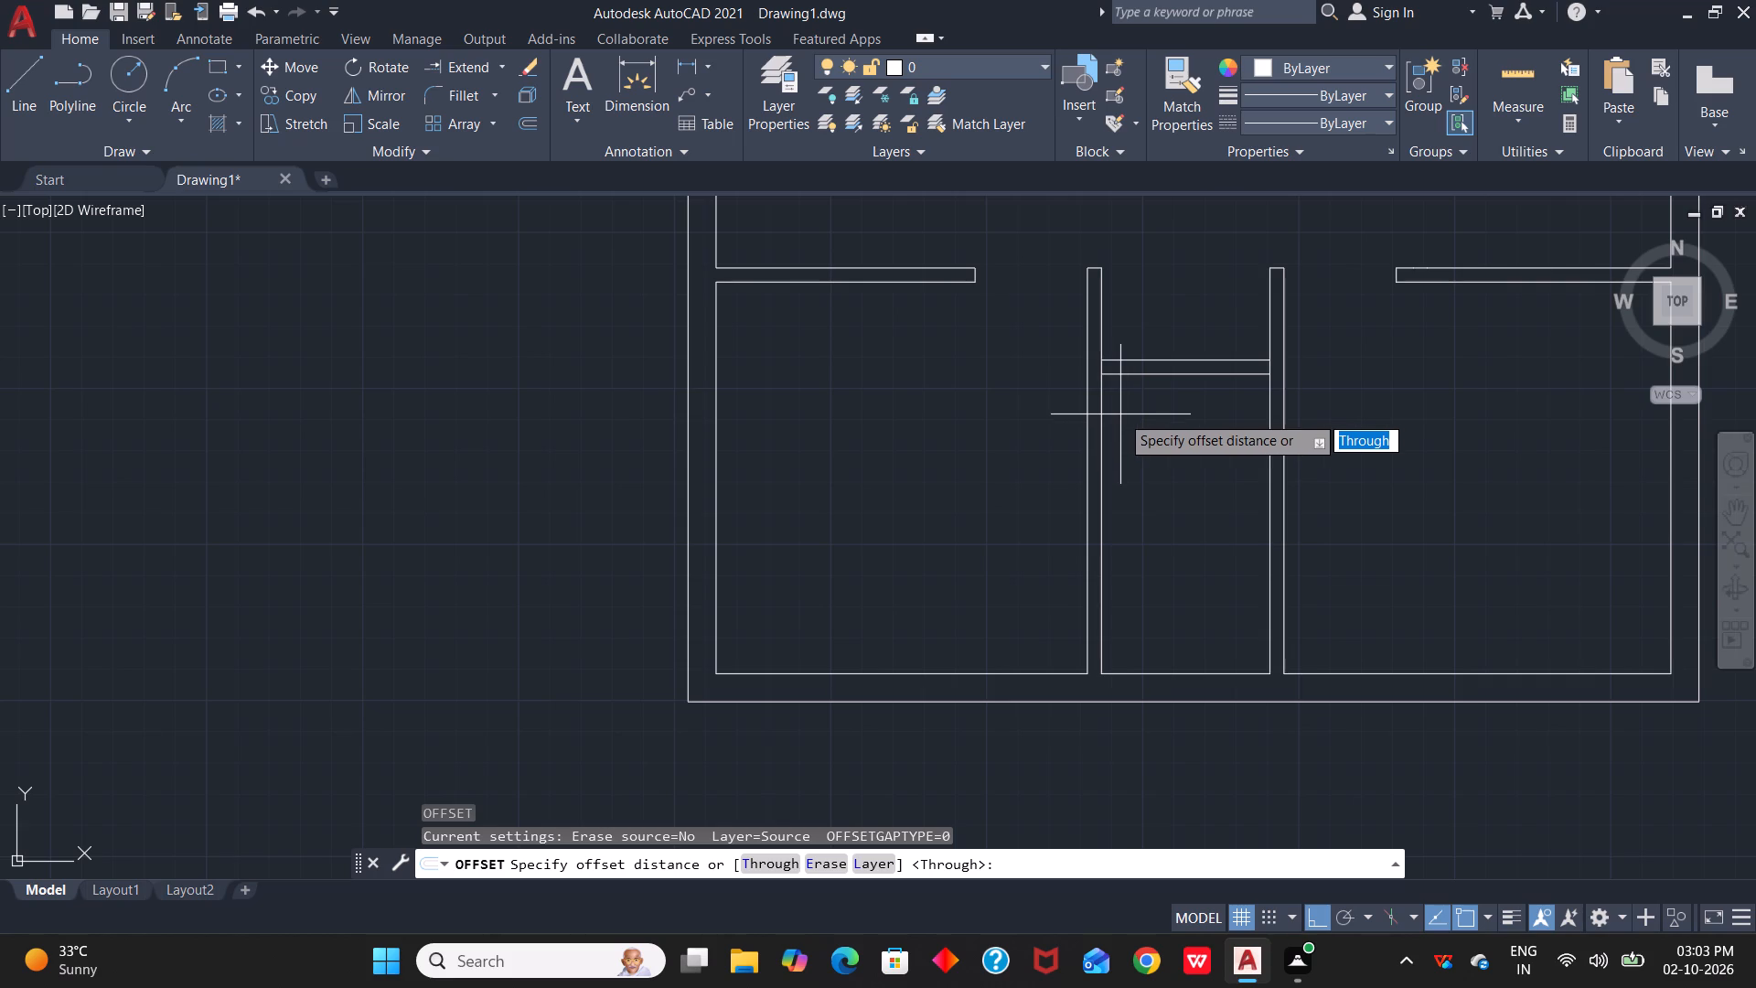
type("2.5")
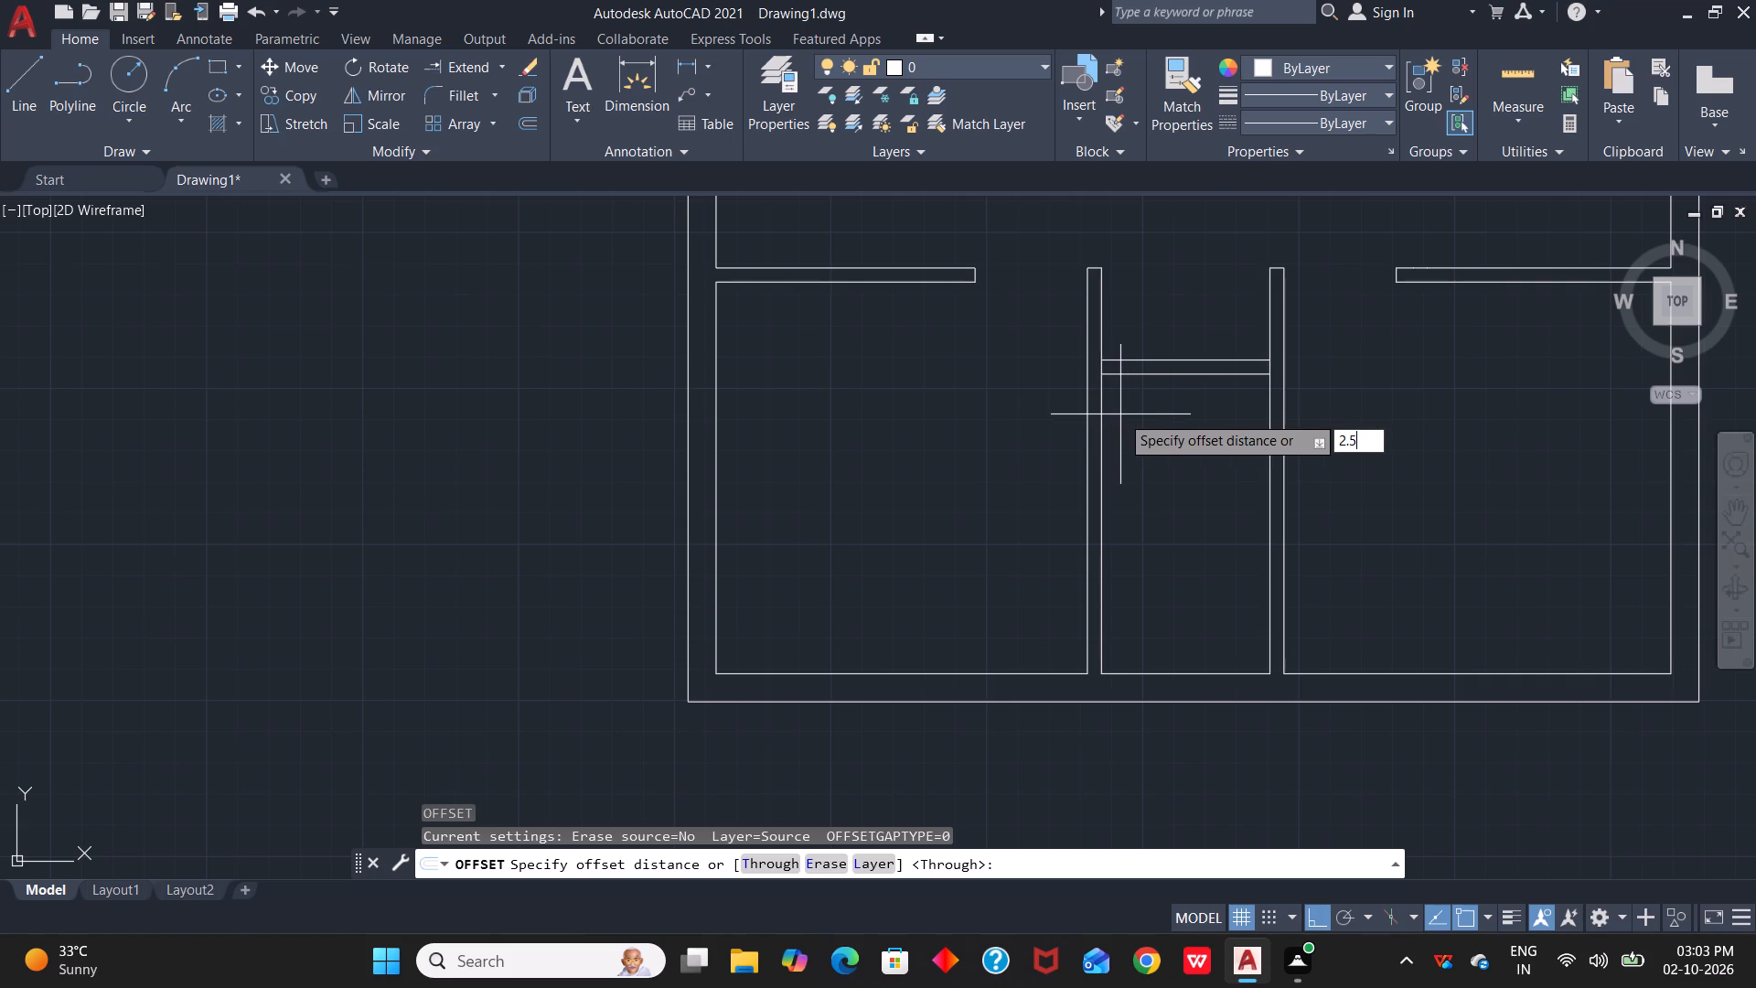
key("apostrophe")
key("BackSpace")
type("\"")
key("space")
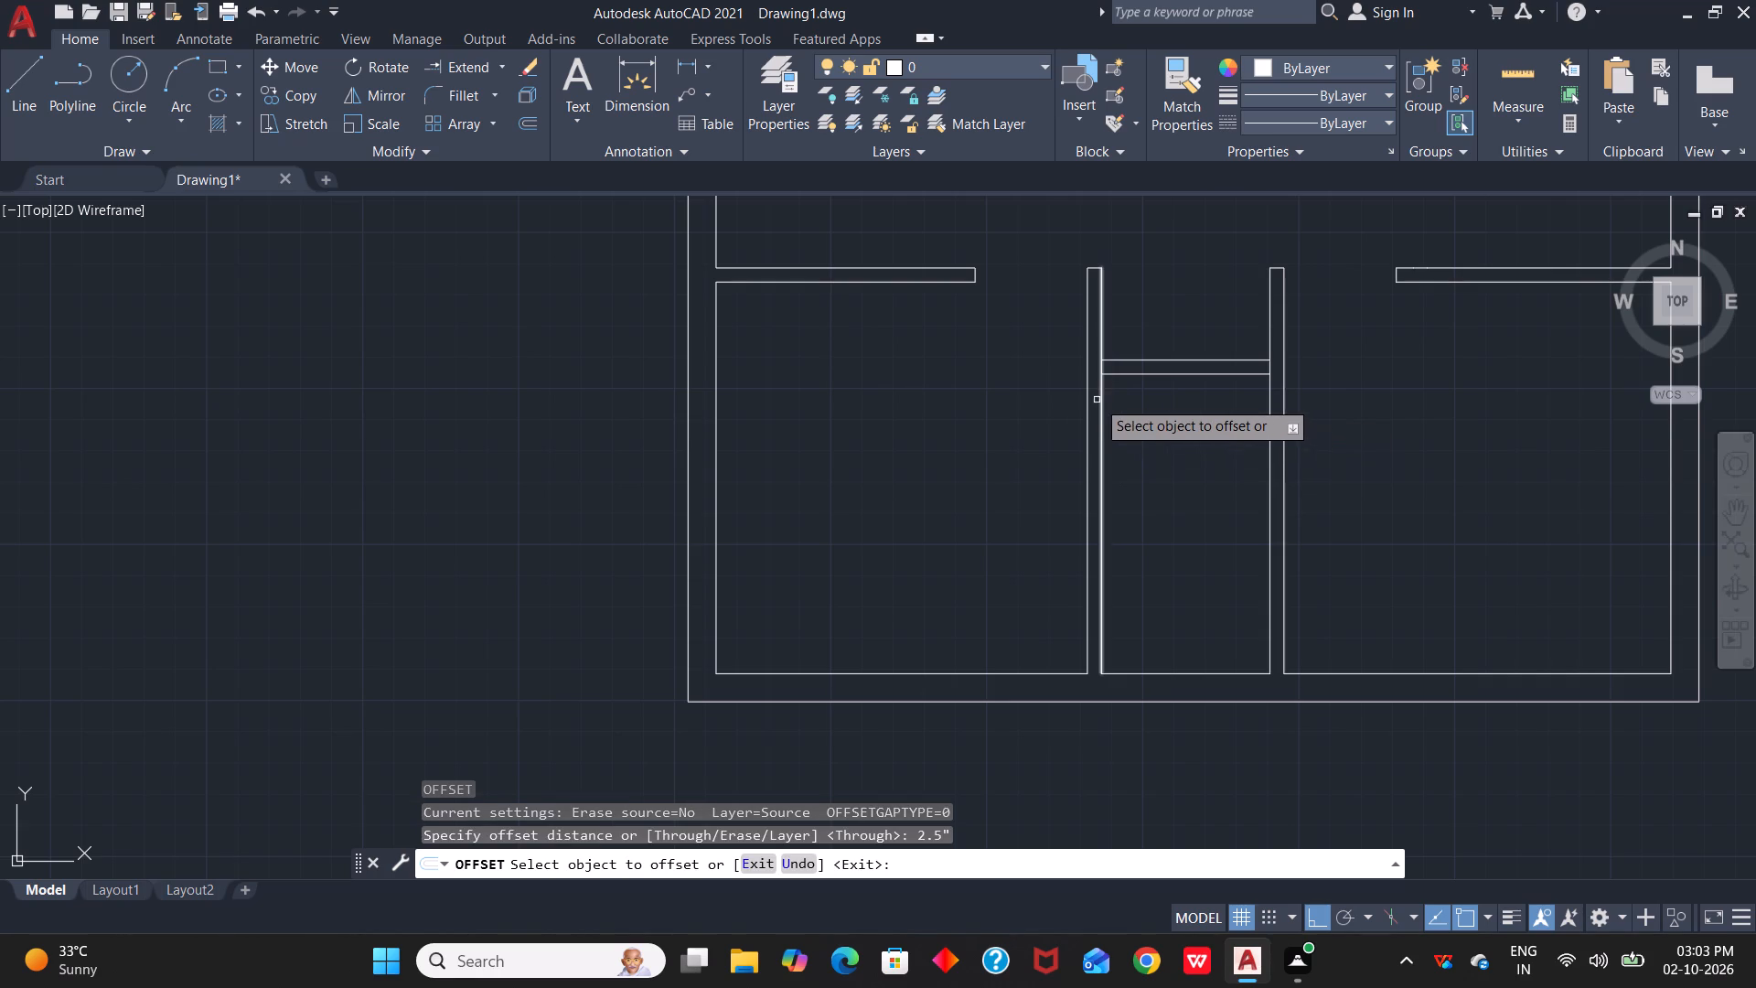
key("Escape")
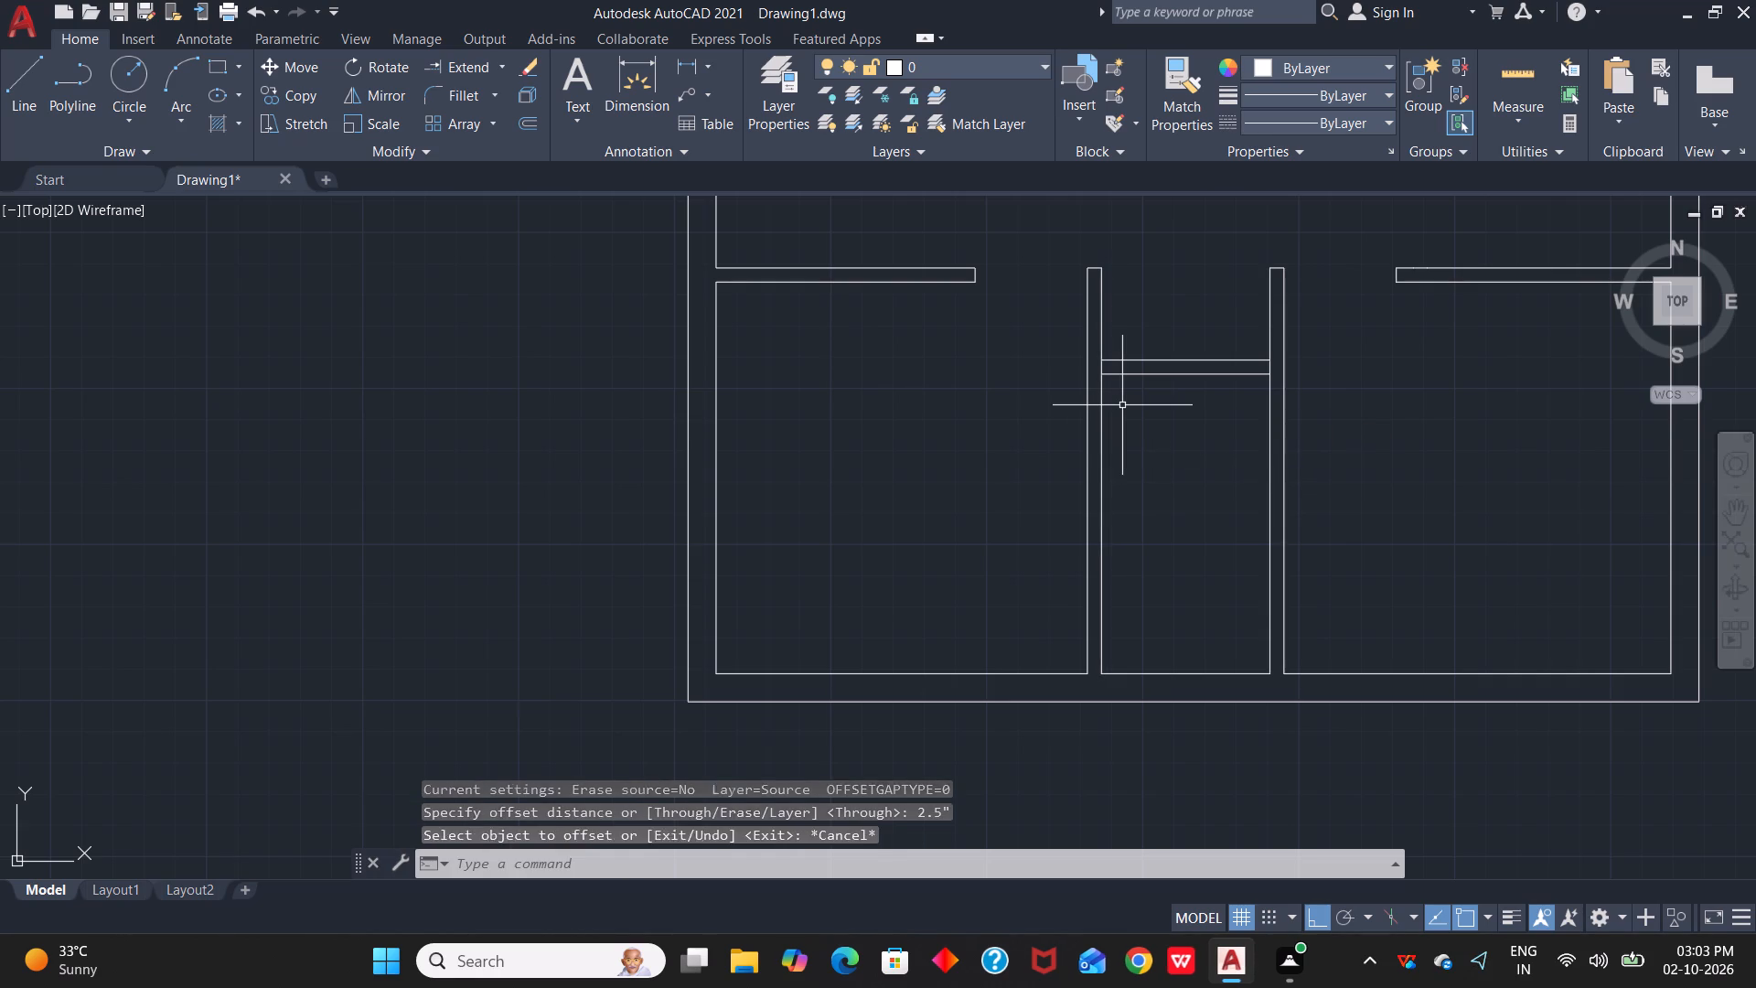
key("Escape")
Offset the passage-side face of the western south passage wall 2.5' east across the new cross partition.
type("o")
key("space")
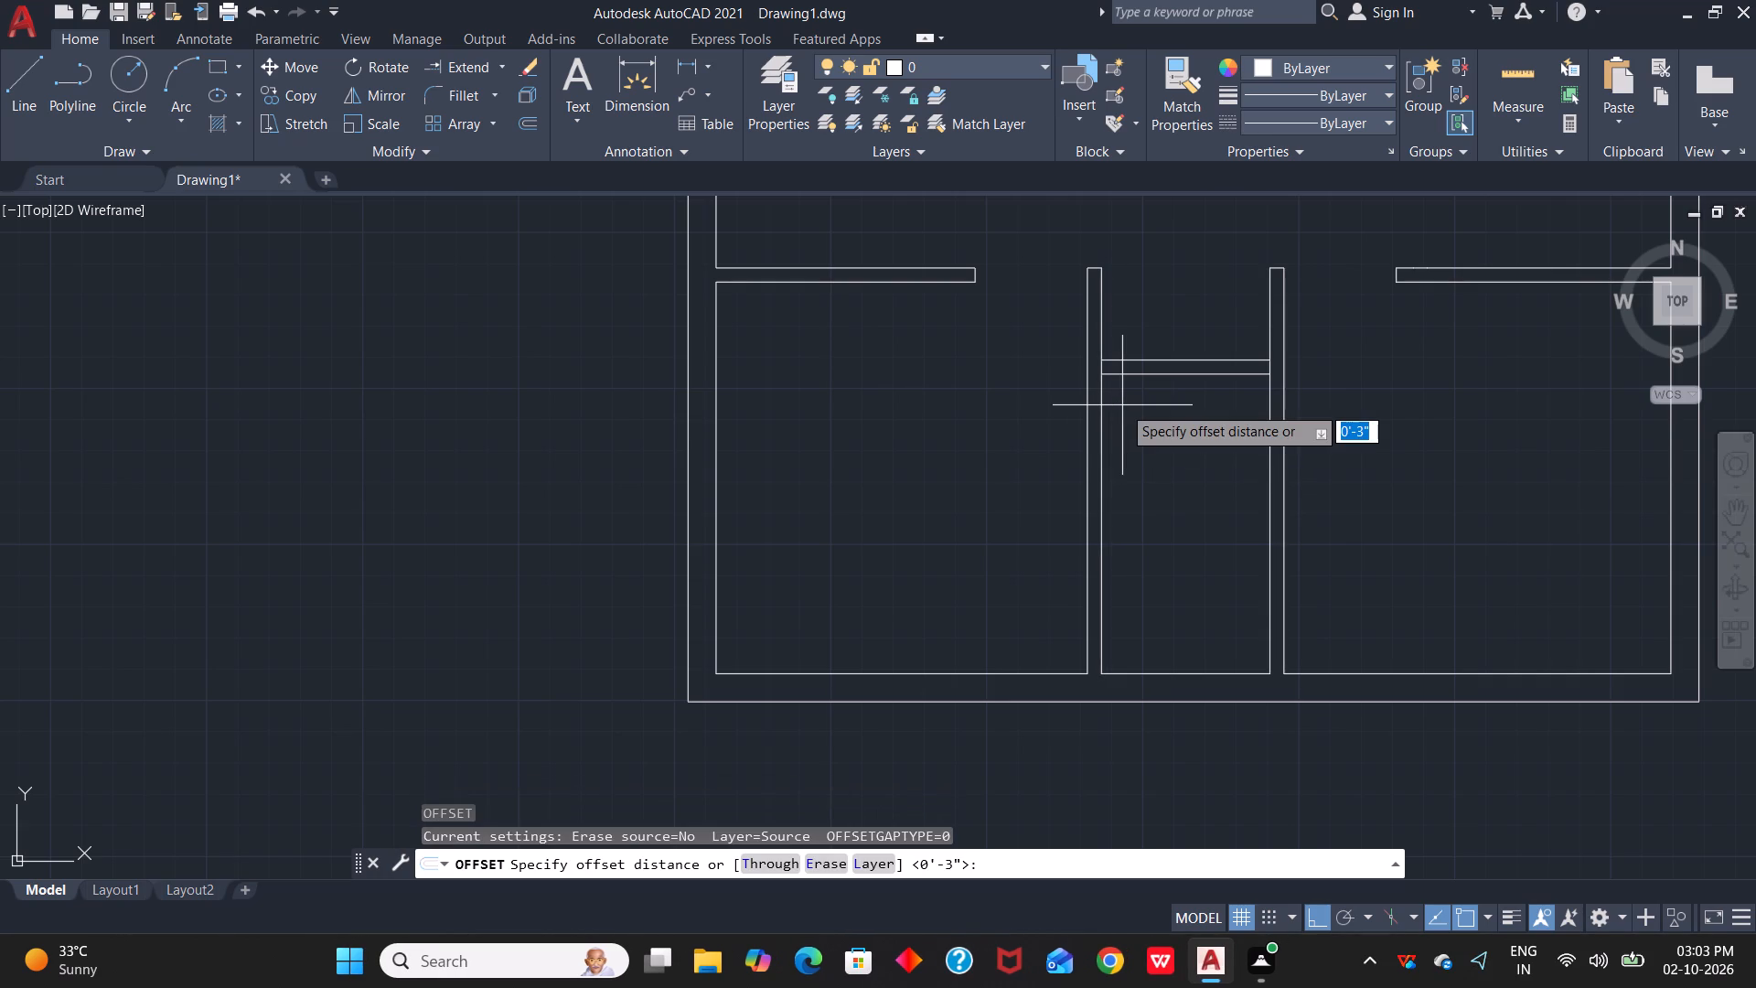
type("2.5")
type("'")
key("space")
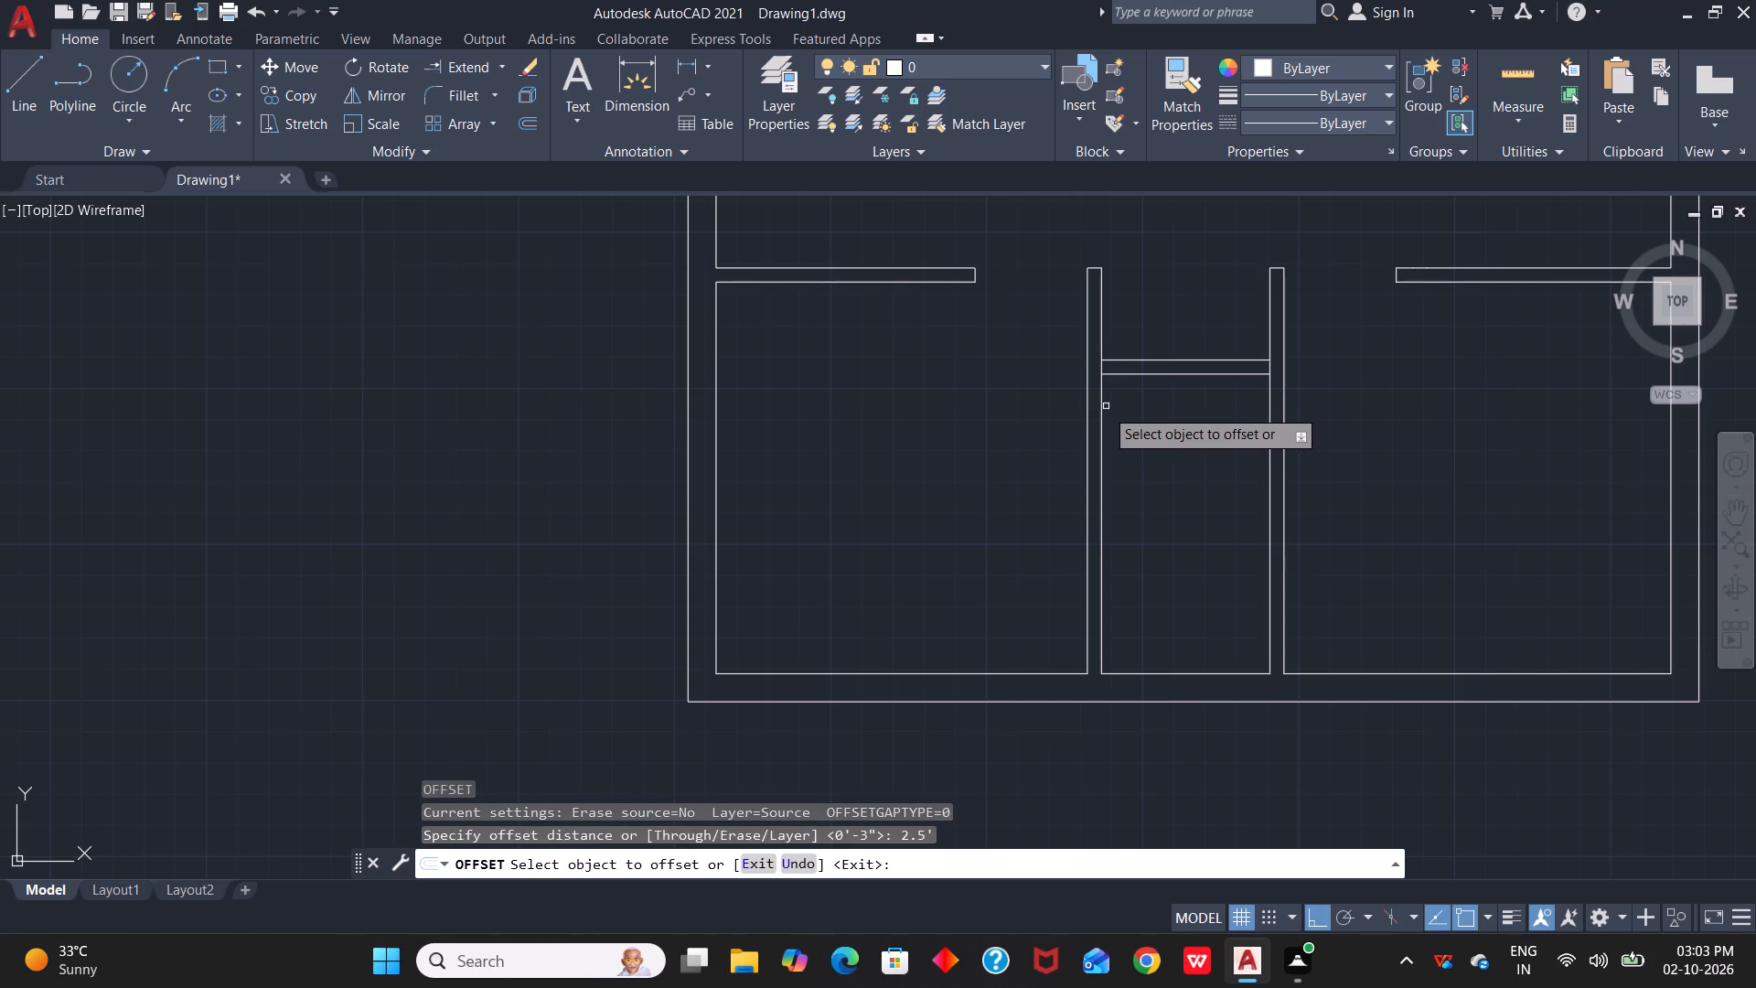
left_click(1100, 413)
left_click(1172, 413)
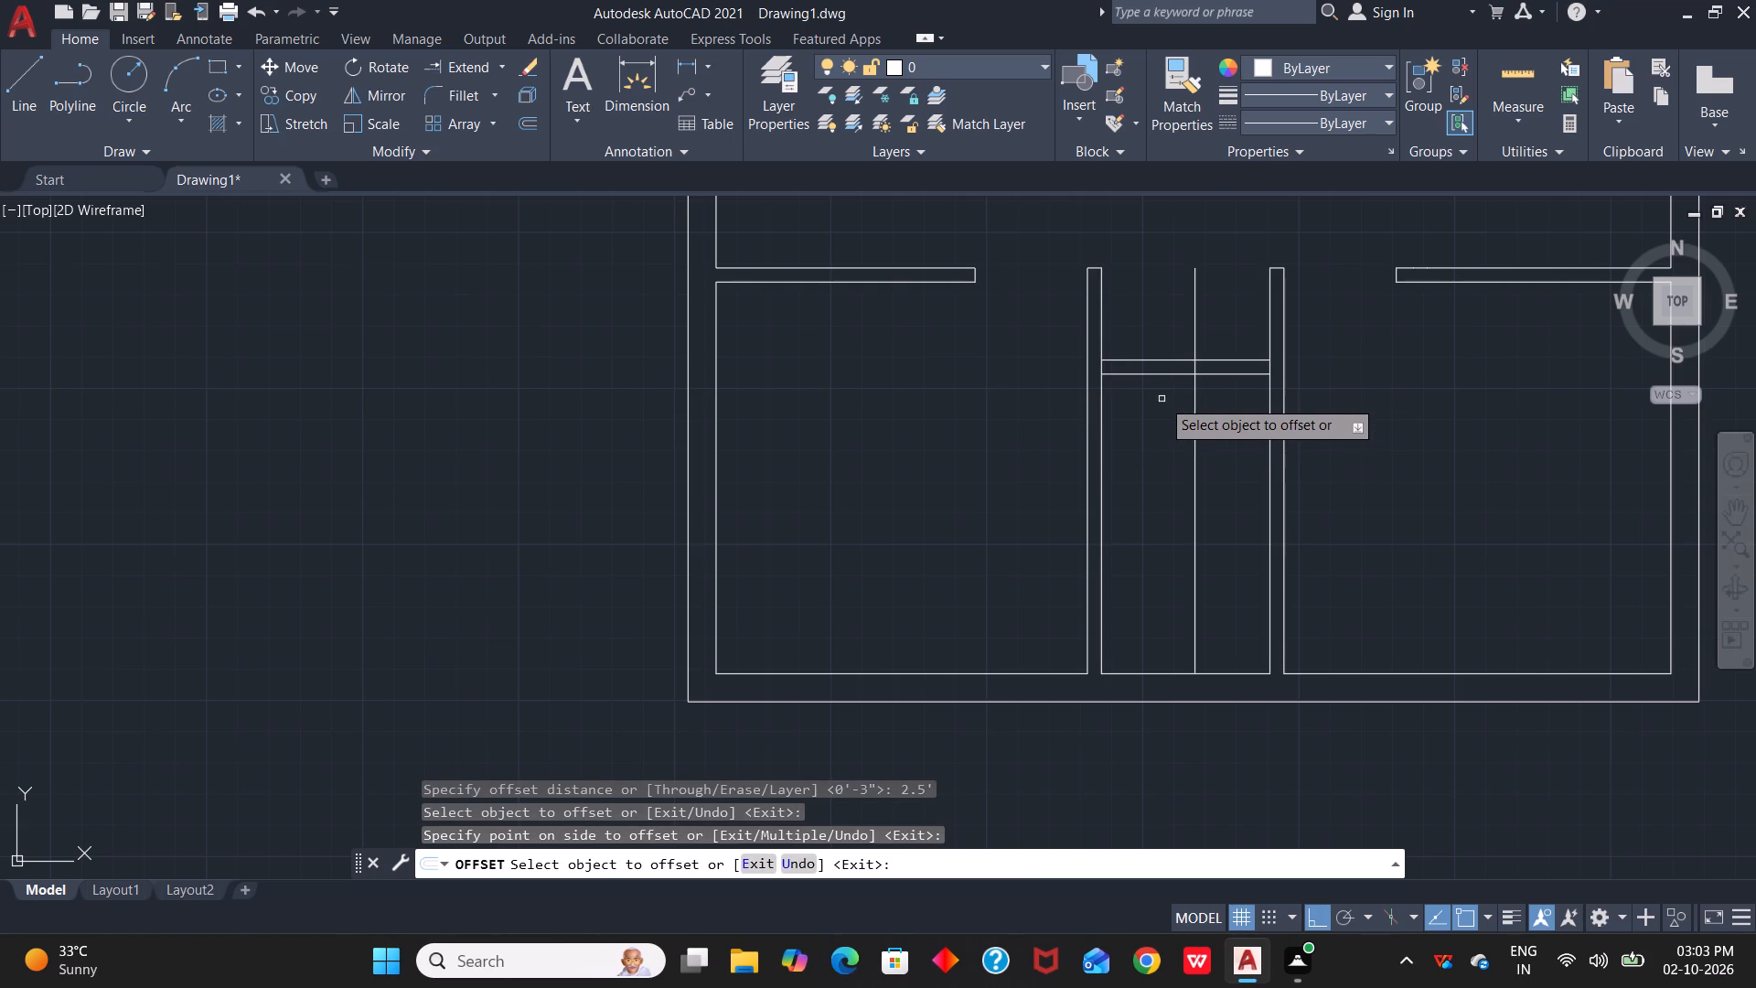
scroll(1209, 438, "down", 1)
middle_click_drag(1210, 439, 1077, 465)
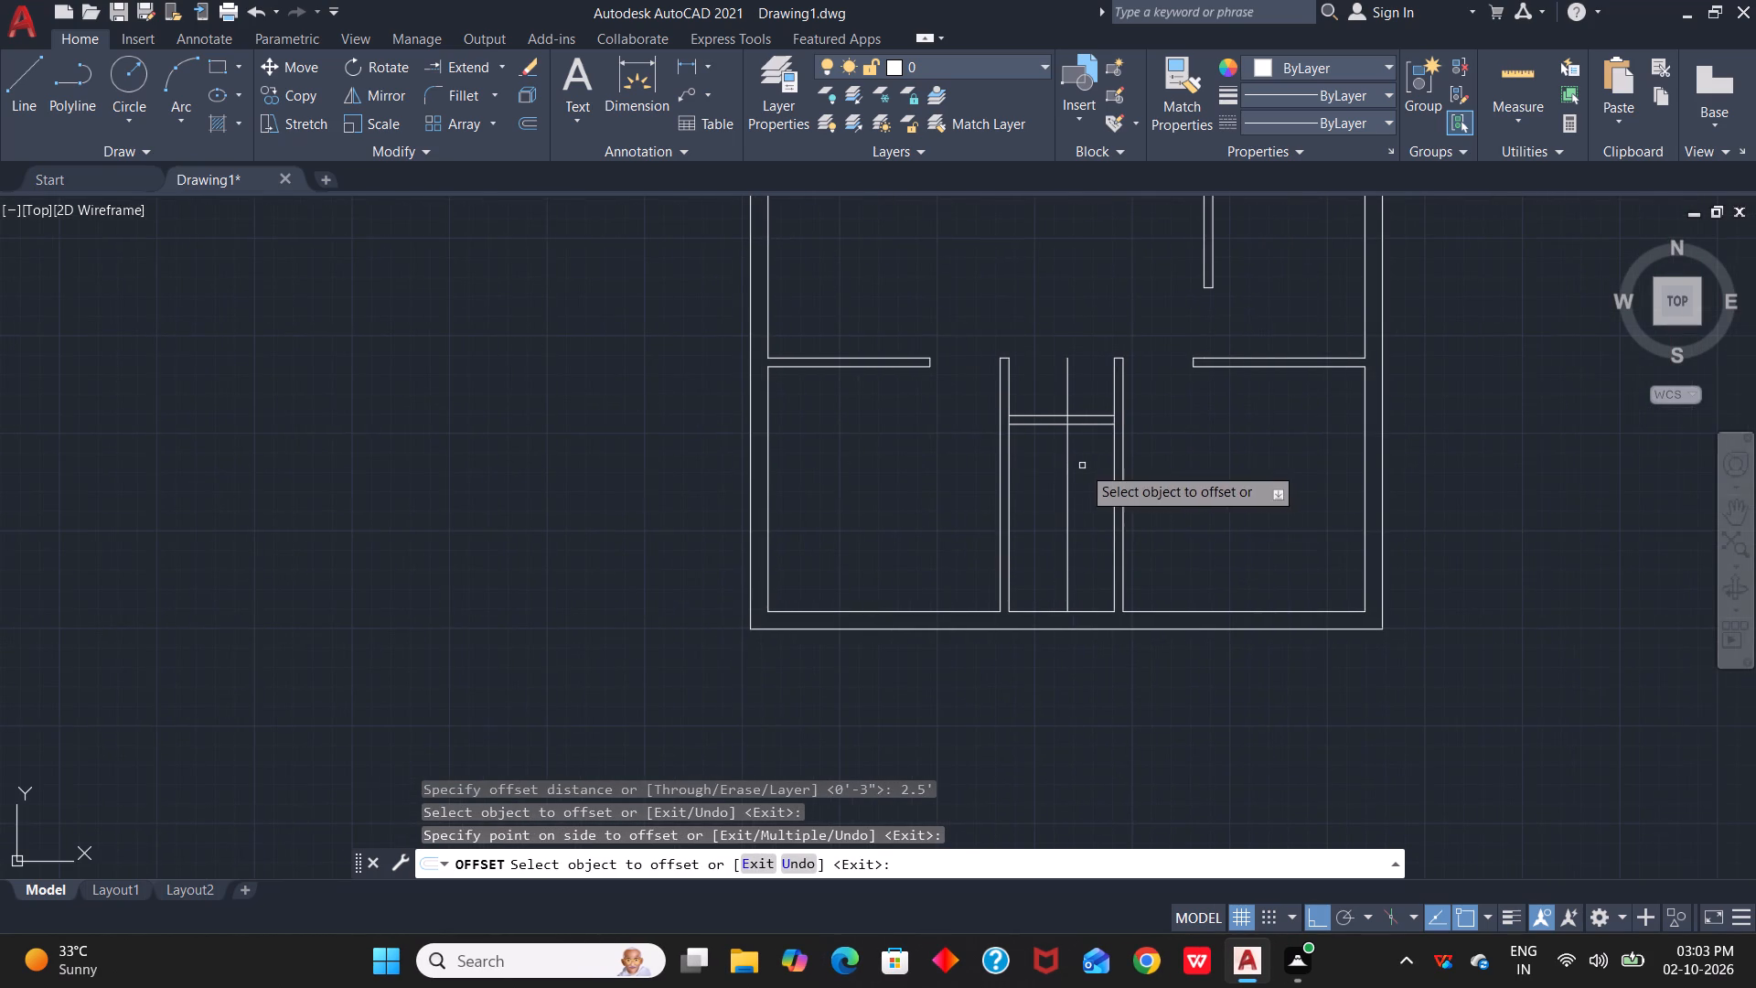
left_click(1067, 484)
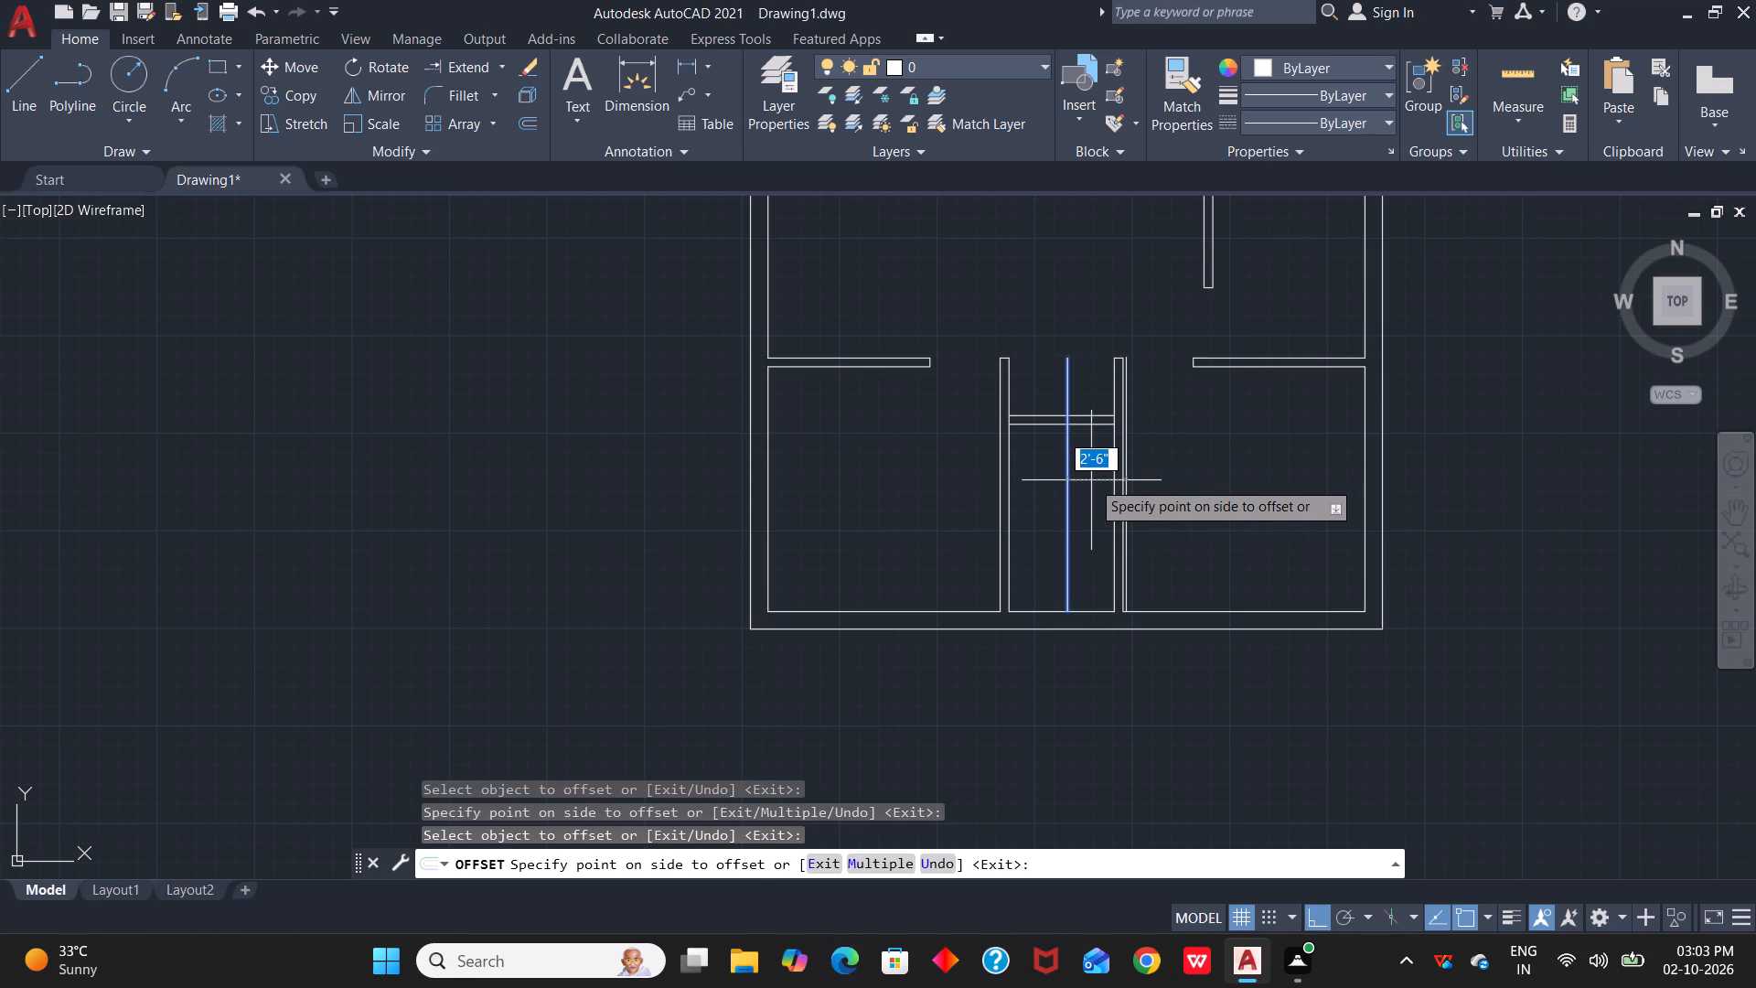
key("Escape")
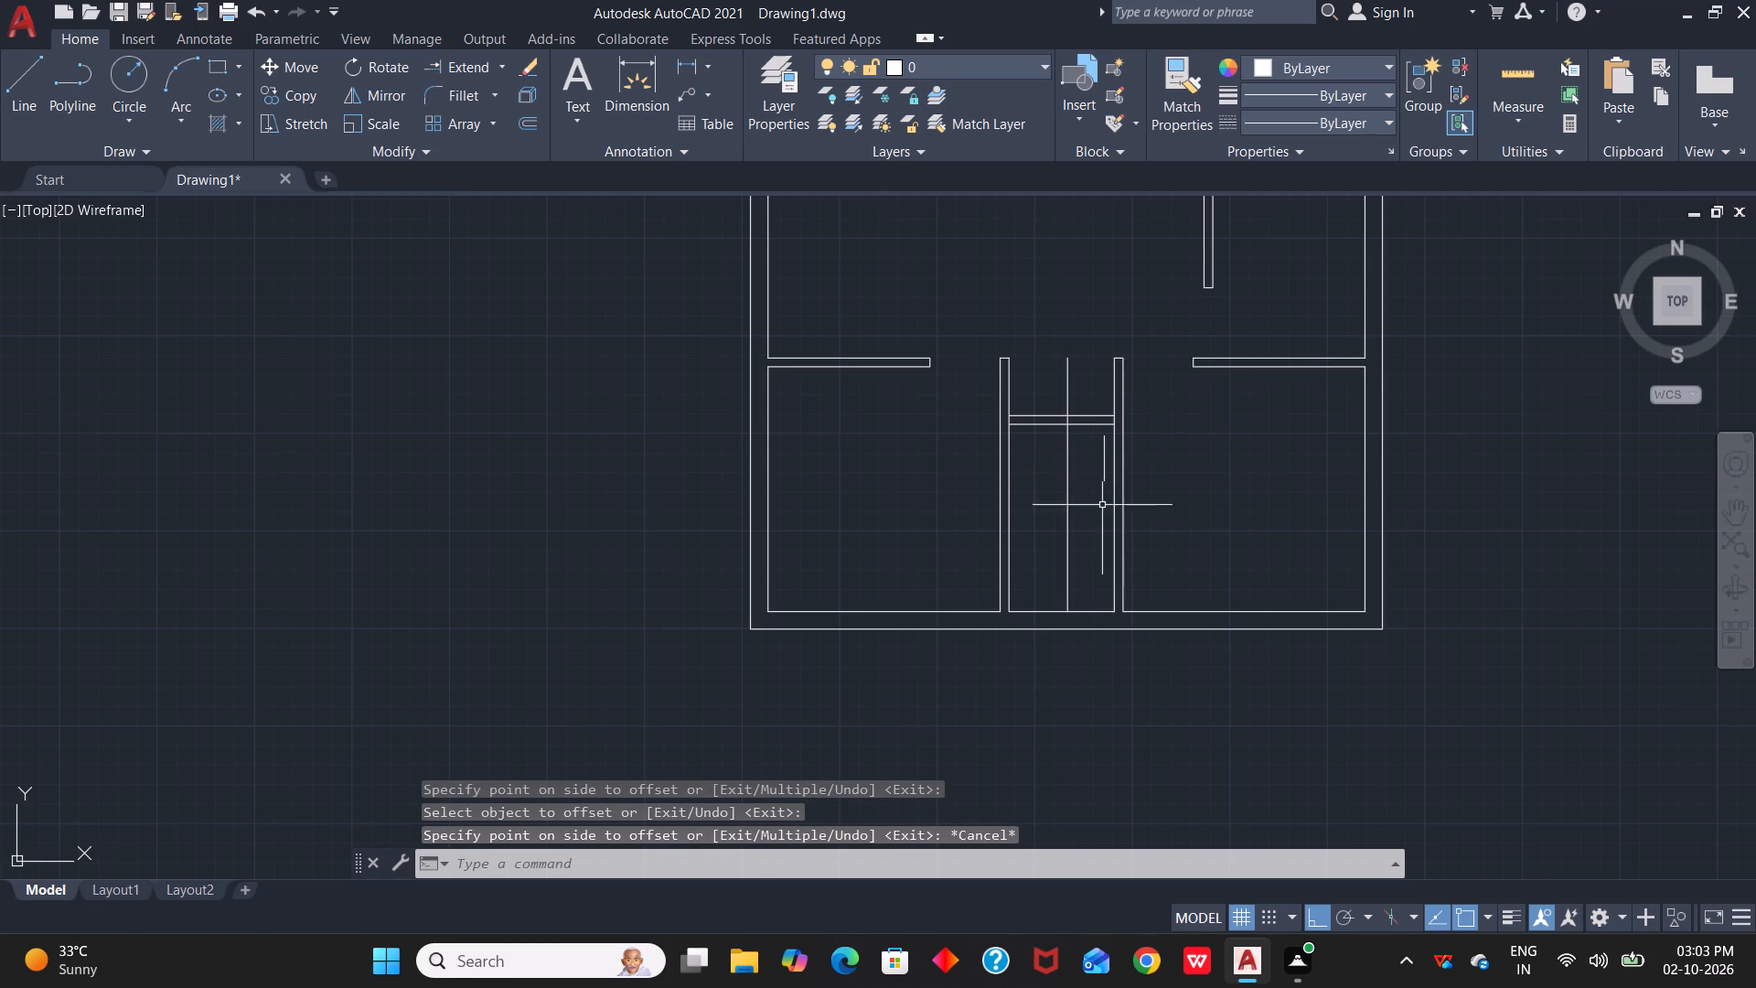
Trim the cross partition west of the 2.5' offset line and remove the line's leftover ends to cut an opening beside the western passage wall.
key("t")
type("r")
key("space")
left_click_drag(1042, 386, 1041, 469)
left_click_drag(1040, 405, 1077, 401)
left_click_drag(1081, 488, 1068, 488)
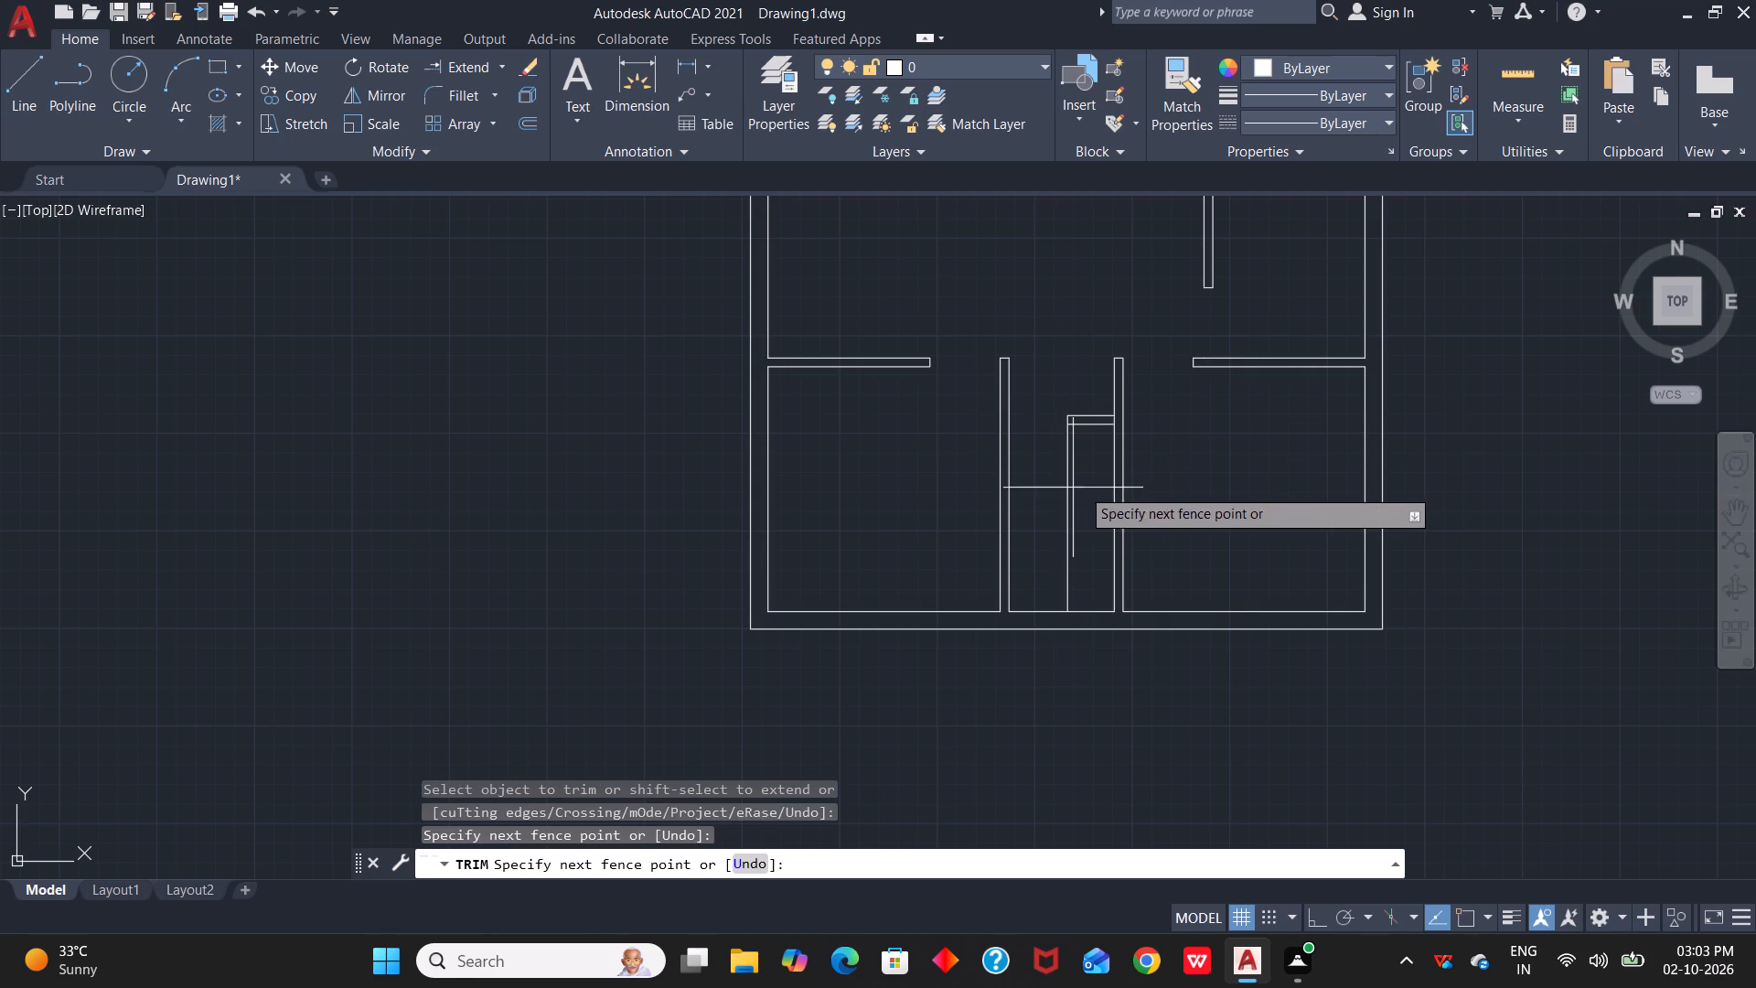
left_click_drag(1068, 488, 1044, 493)
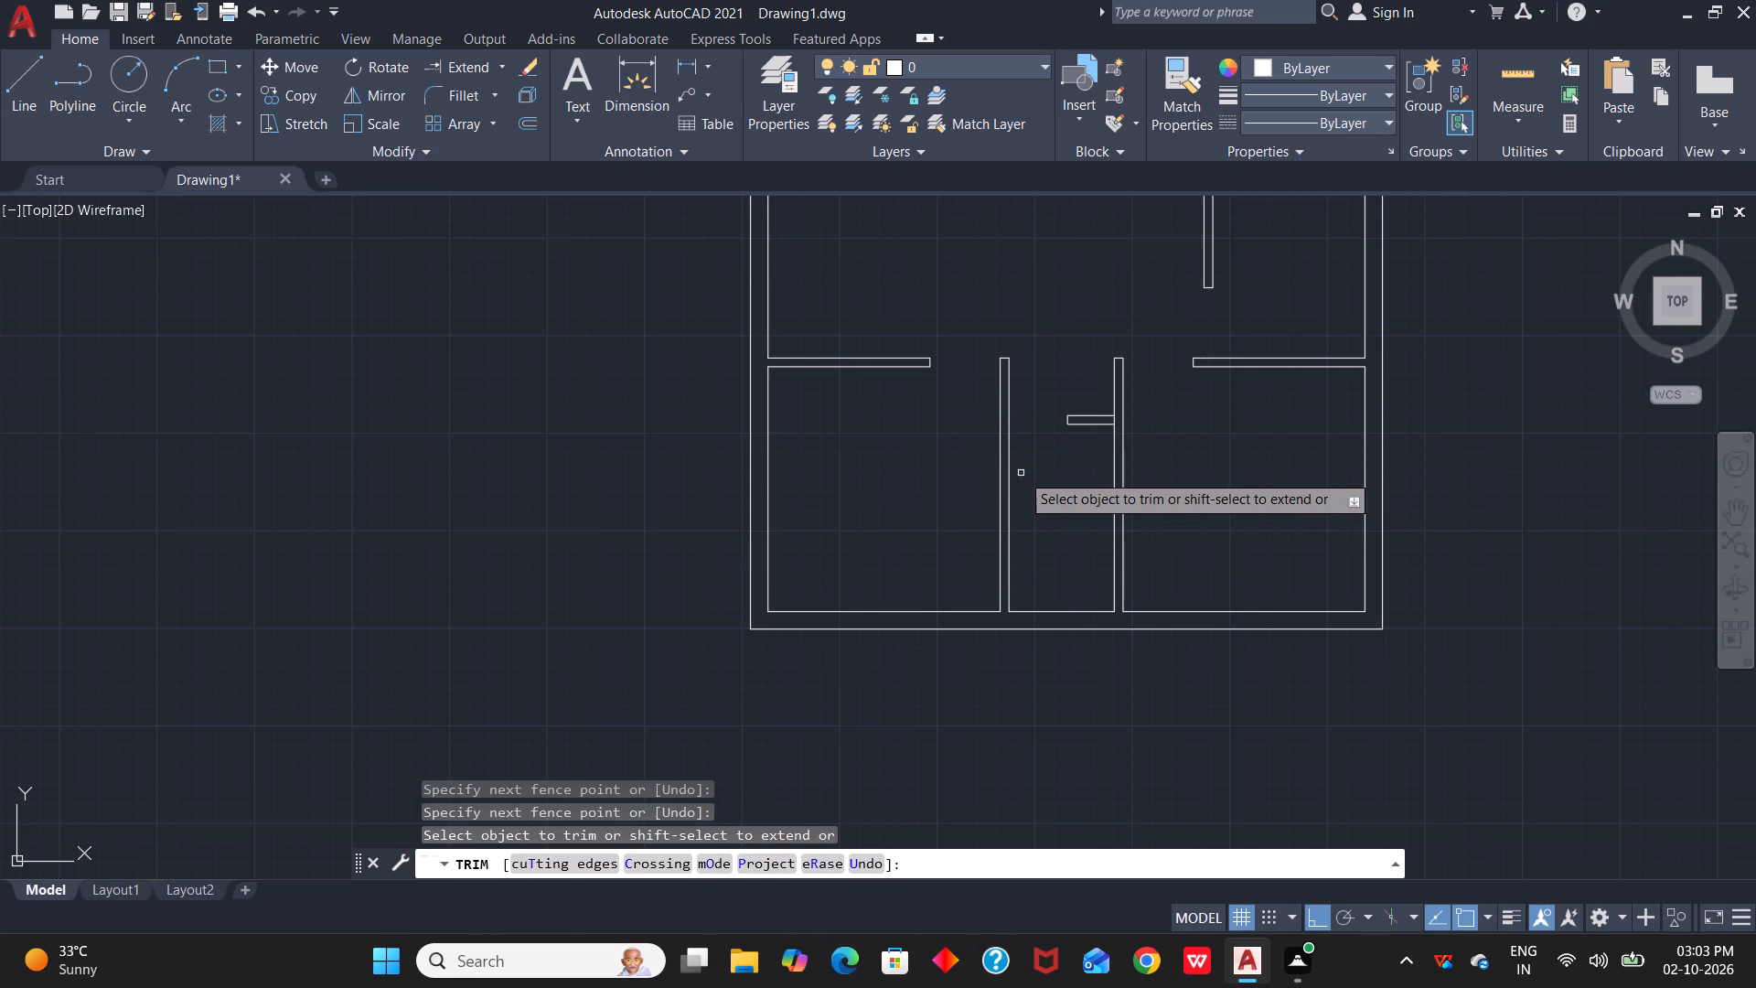
scroll(1000, 477, "down", 2)
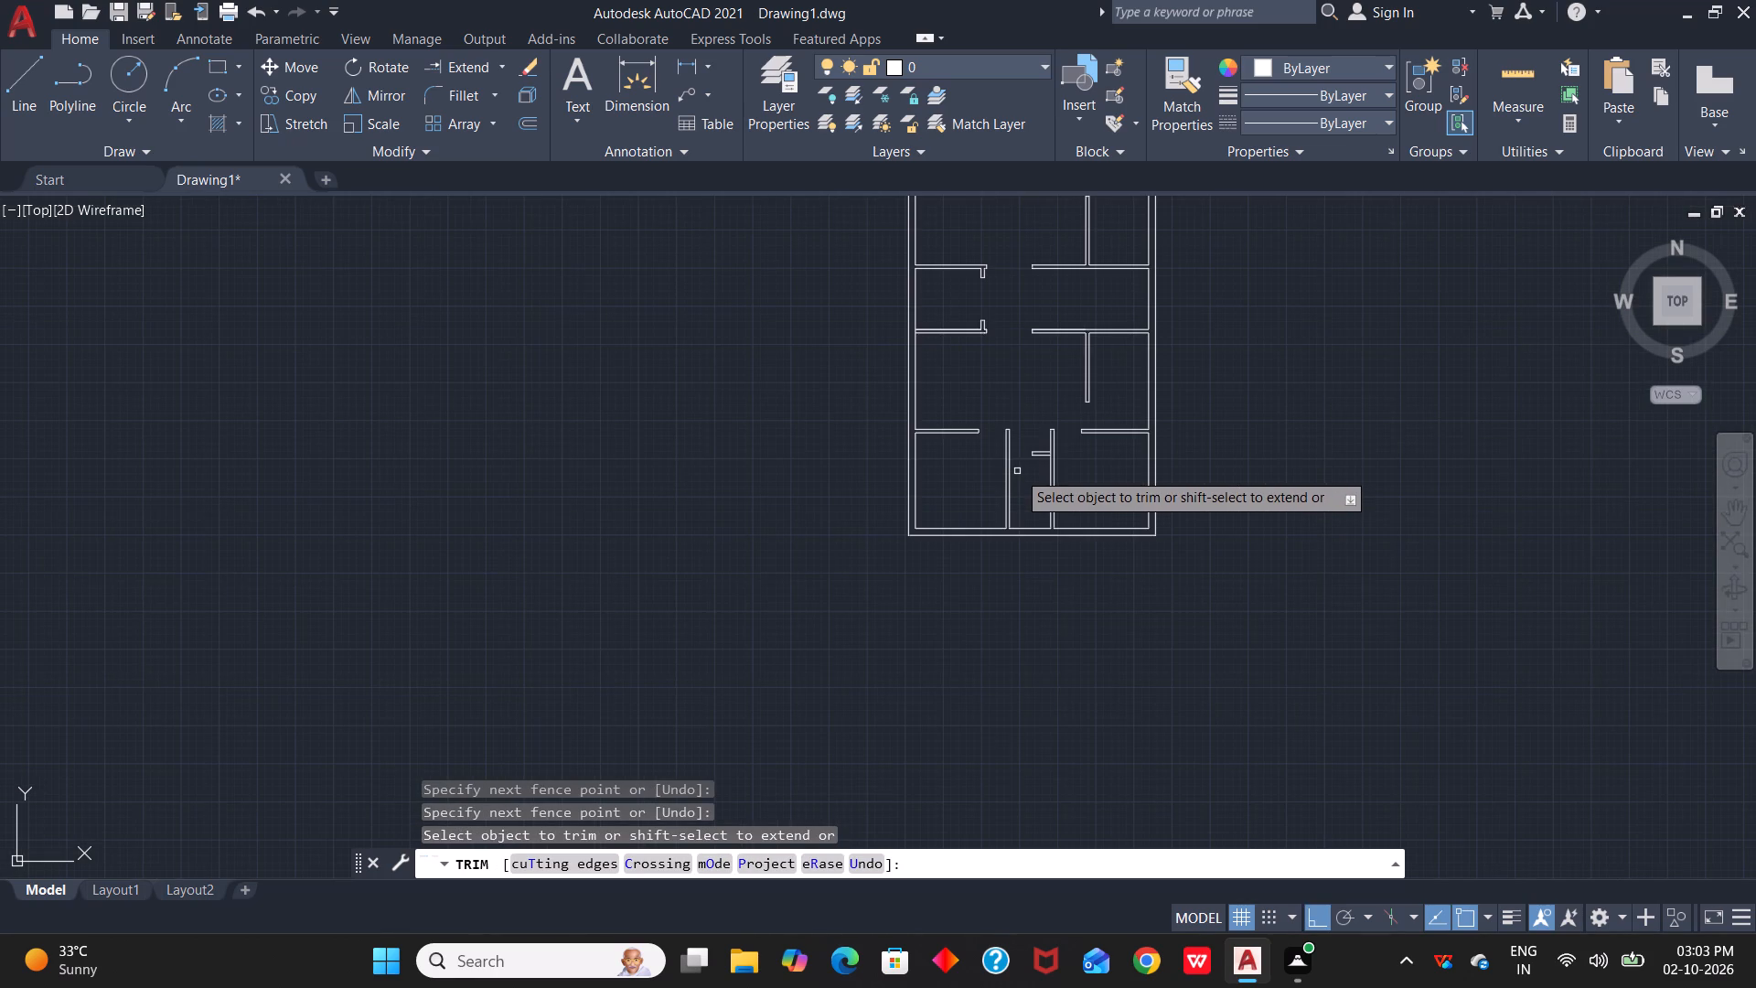
scroll(1018, 451, "down", 2)
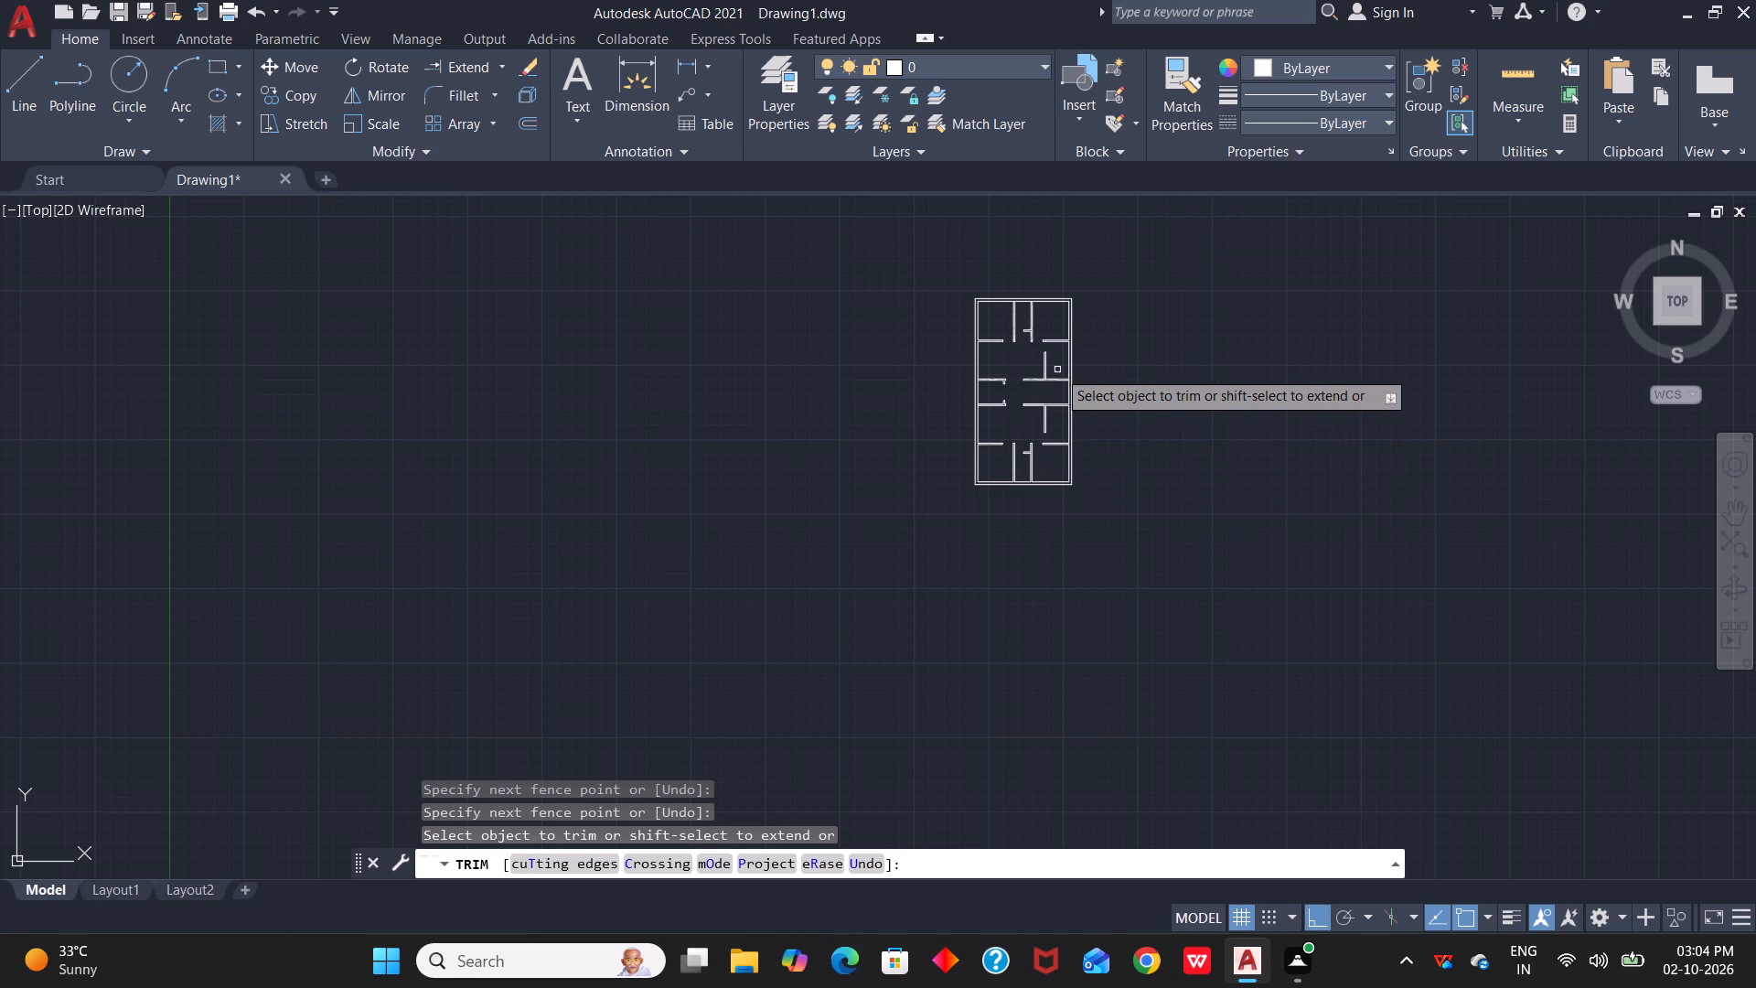
scroll(1041, 366, "up", 1)
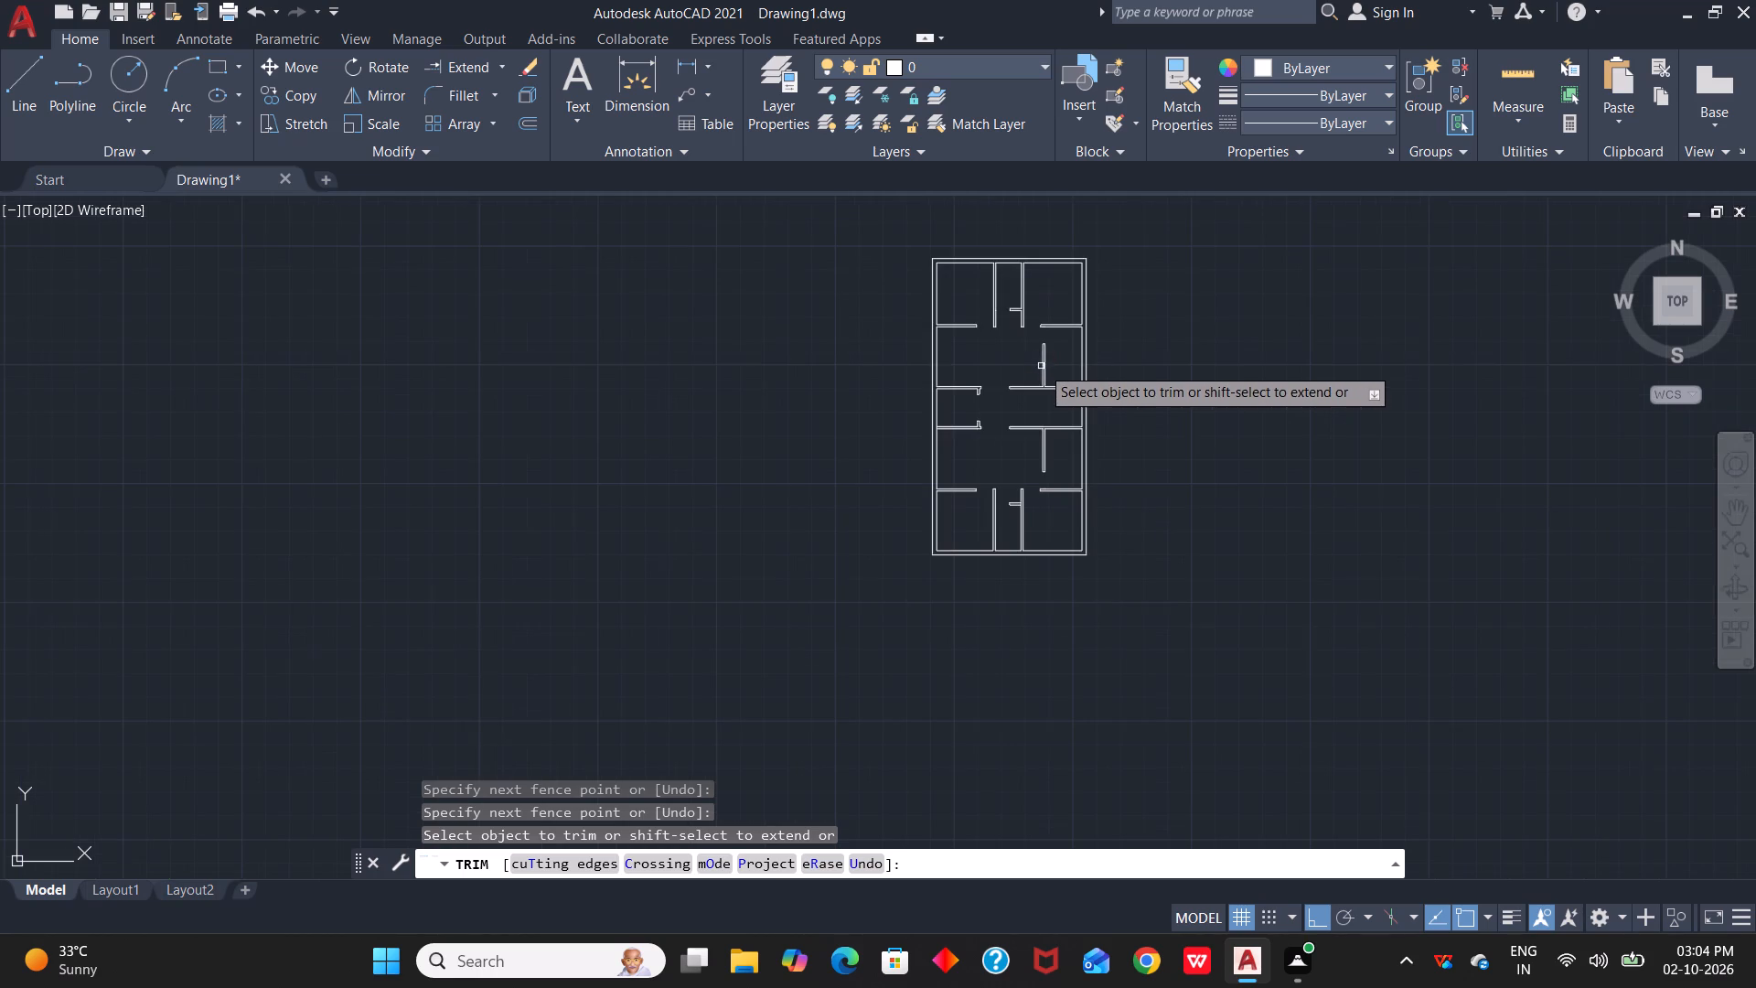
middle_click_drag(1031, 367, 1060, 415)
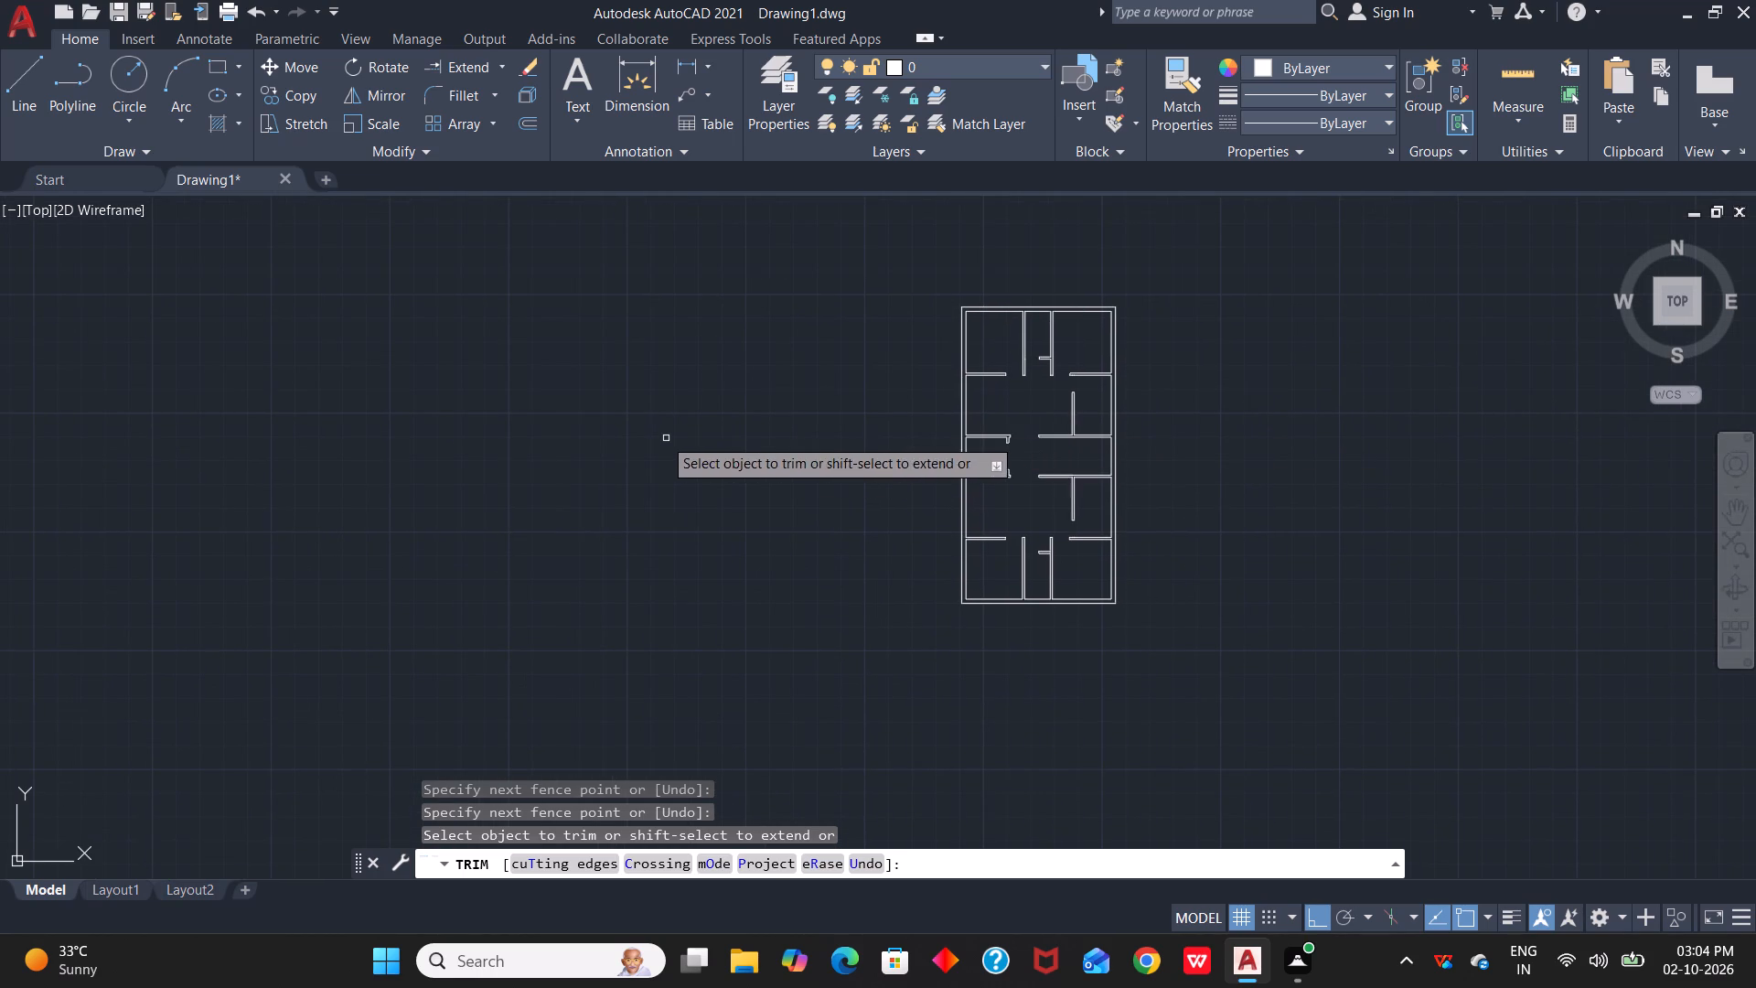
key("Escape")
key("Escape")
key("Escape")
key("Escape")
key("Escape")
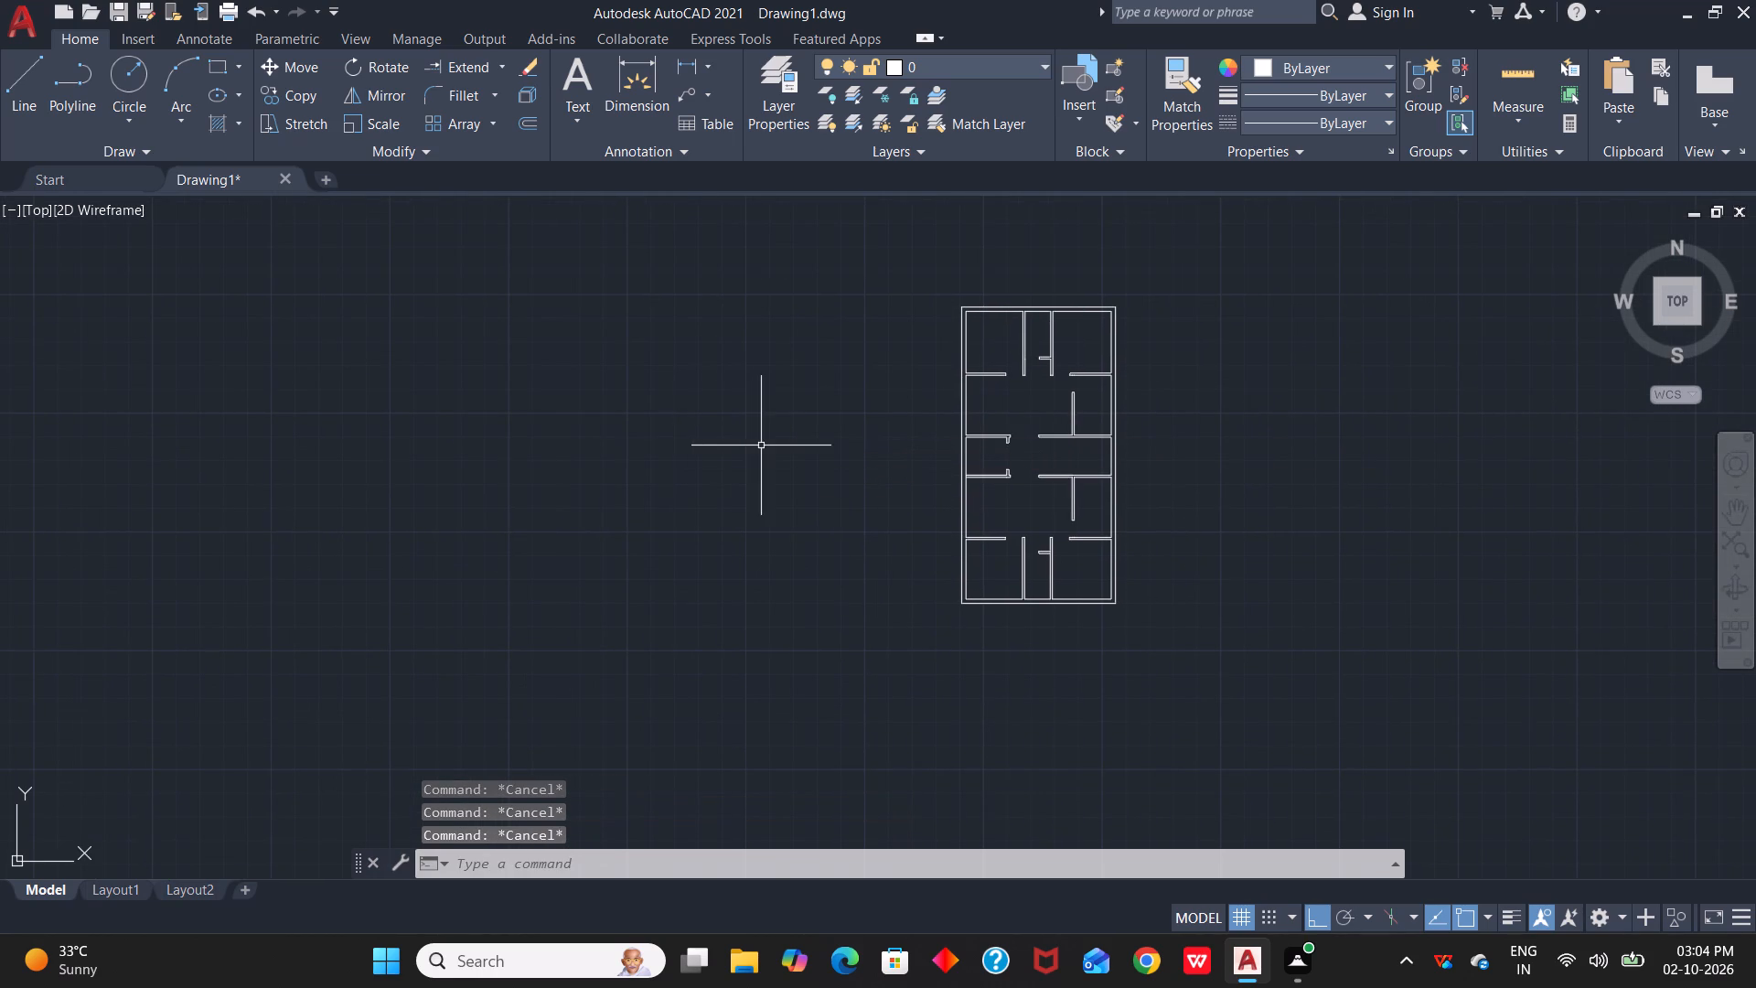
Insert the Door - Imperial block from the architectural tool palette in the empty space east of the floor plan.
middle_click_drag(766, 455, 343, 487)
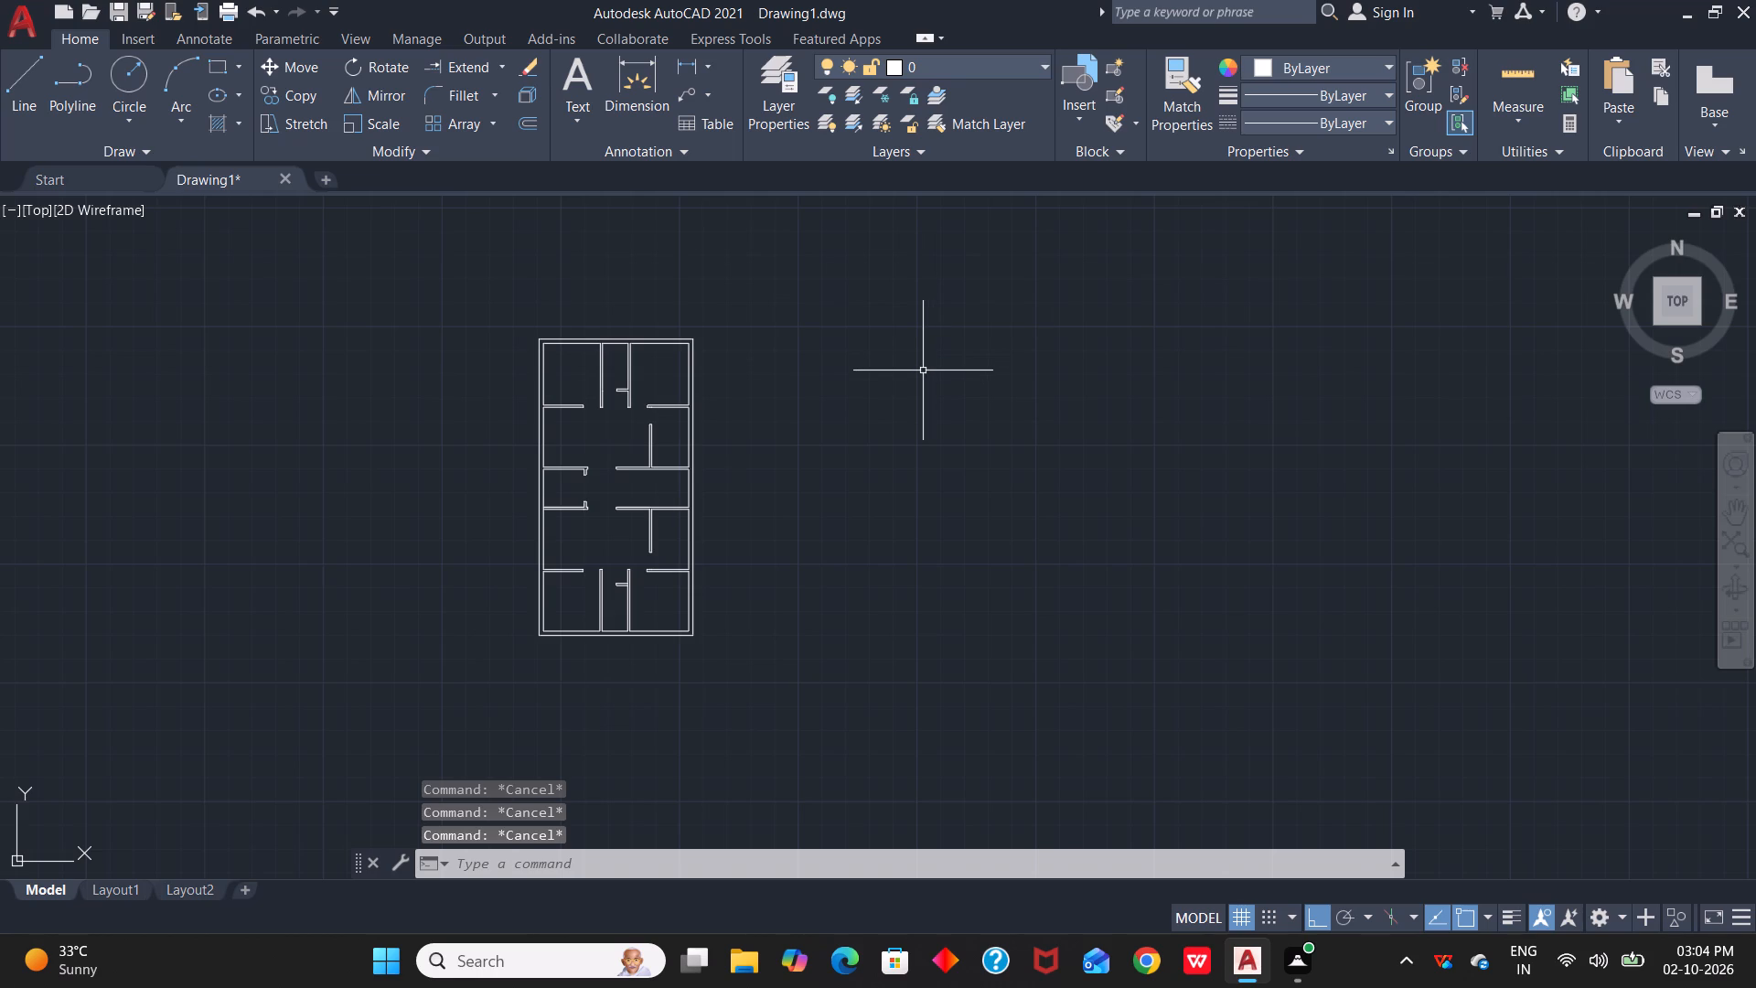
key("ctrl+3")
left_click_drag(994, 202, 1195, 389)
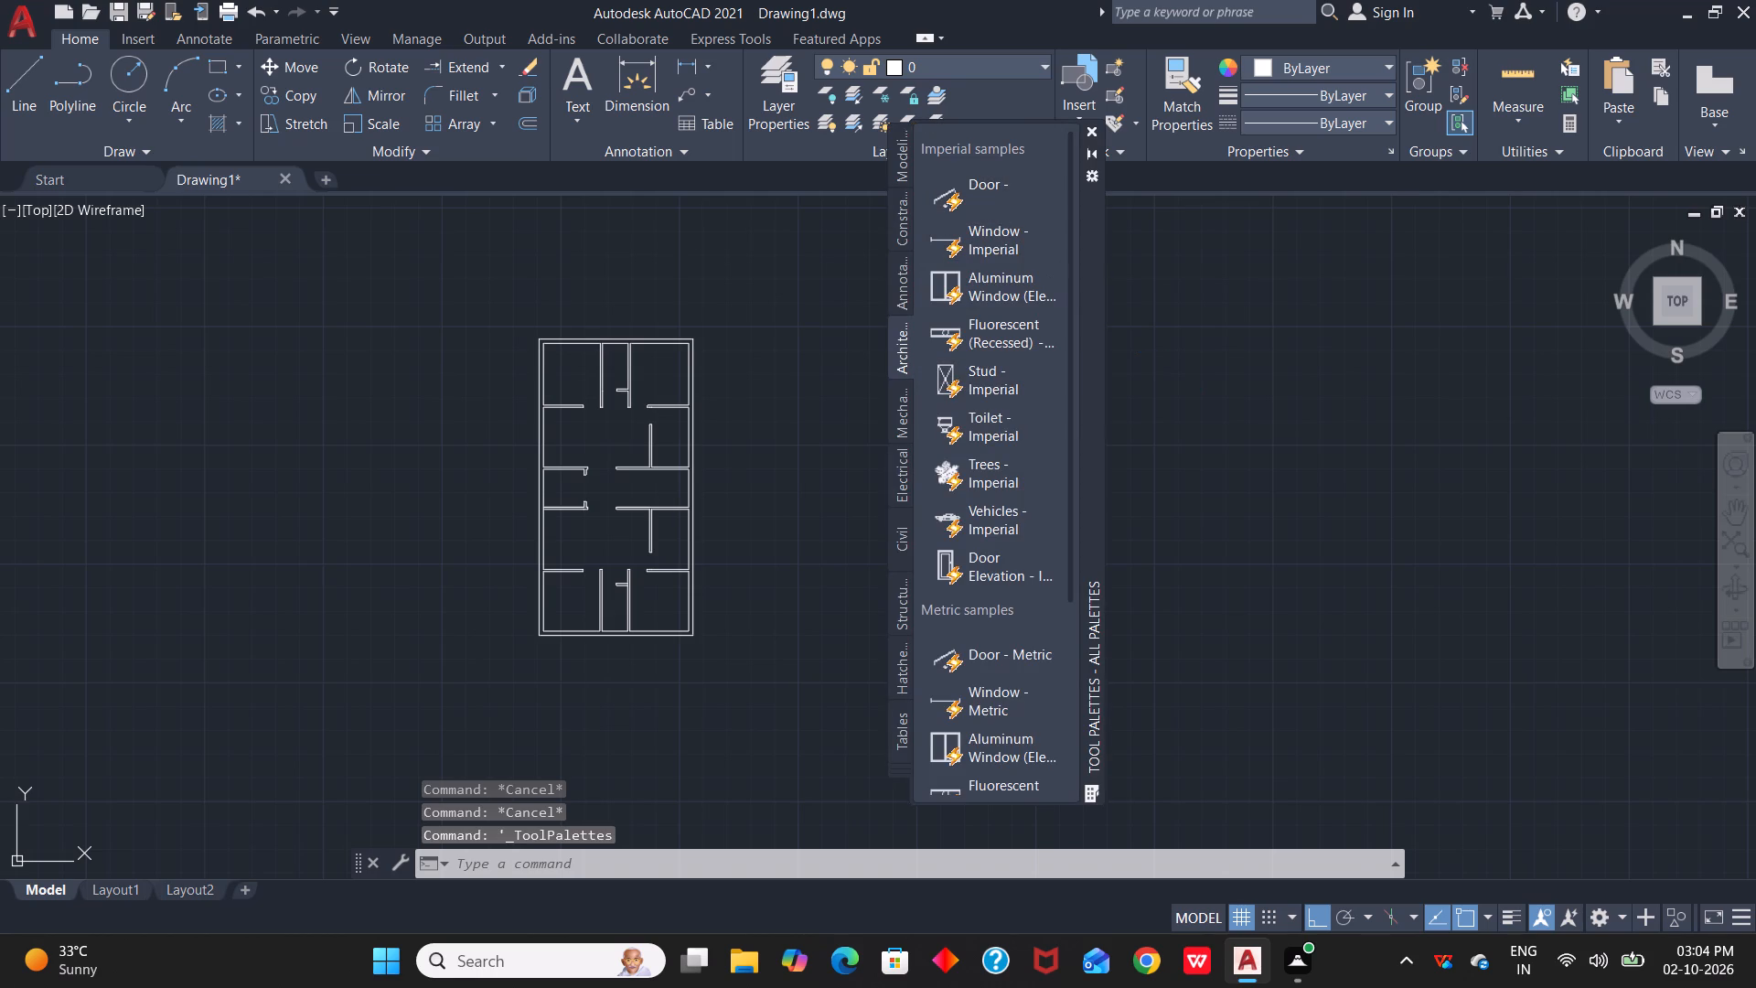
left_click_drag(1195, 389, 1197, 392)
scroll(1217, 399, "up", 3)
left_click(1092, 134)
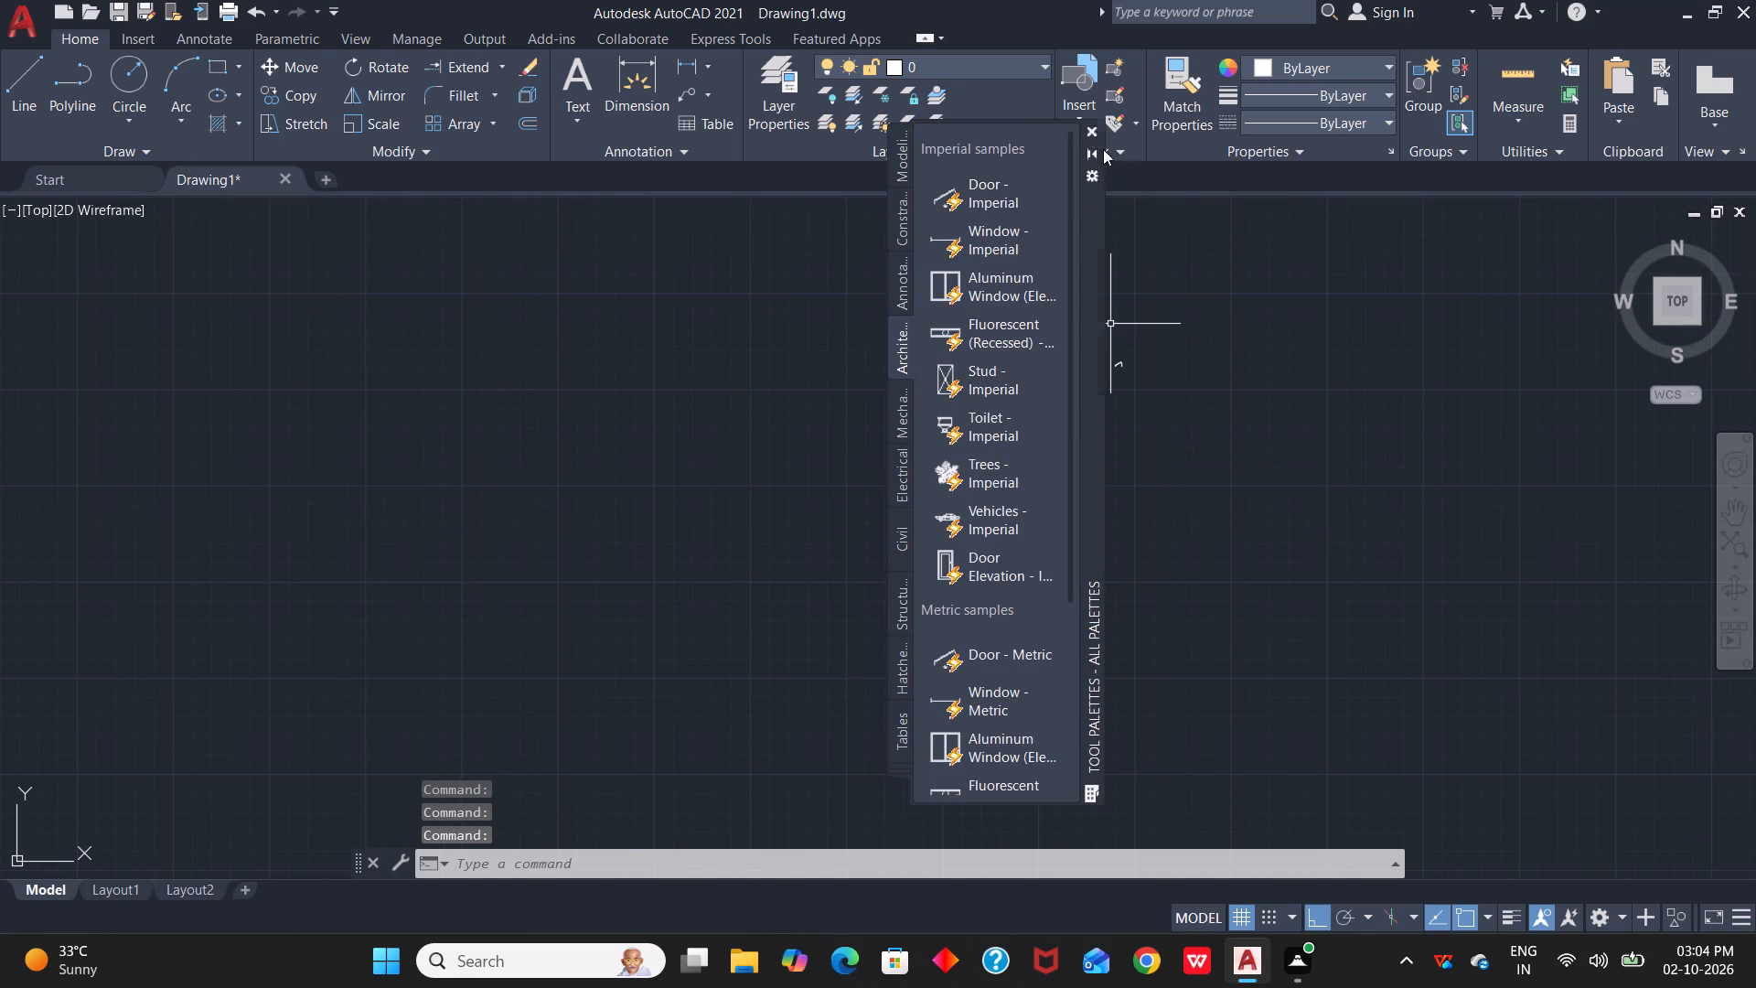
Scale the inserted door by reference from its hinge-side lower endpoint, using its opening width as reference and 3' as new length.
left_click_drag(1085, 335, 1108, 357)
left_click(1180, 406)
scroll(1089, 352, "up", 6)
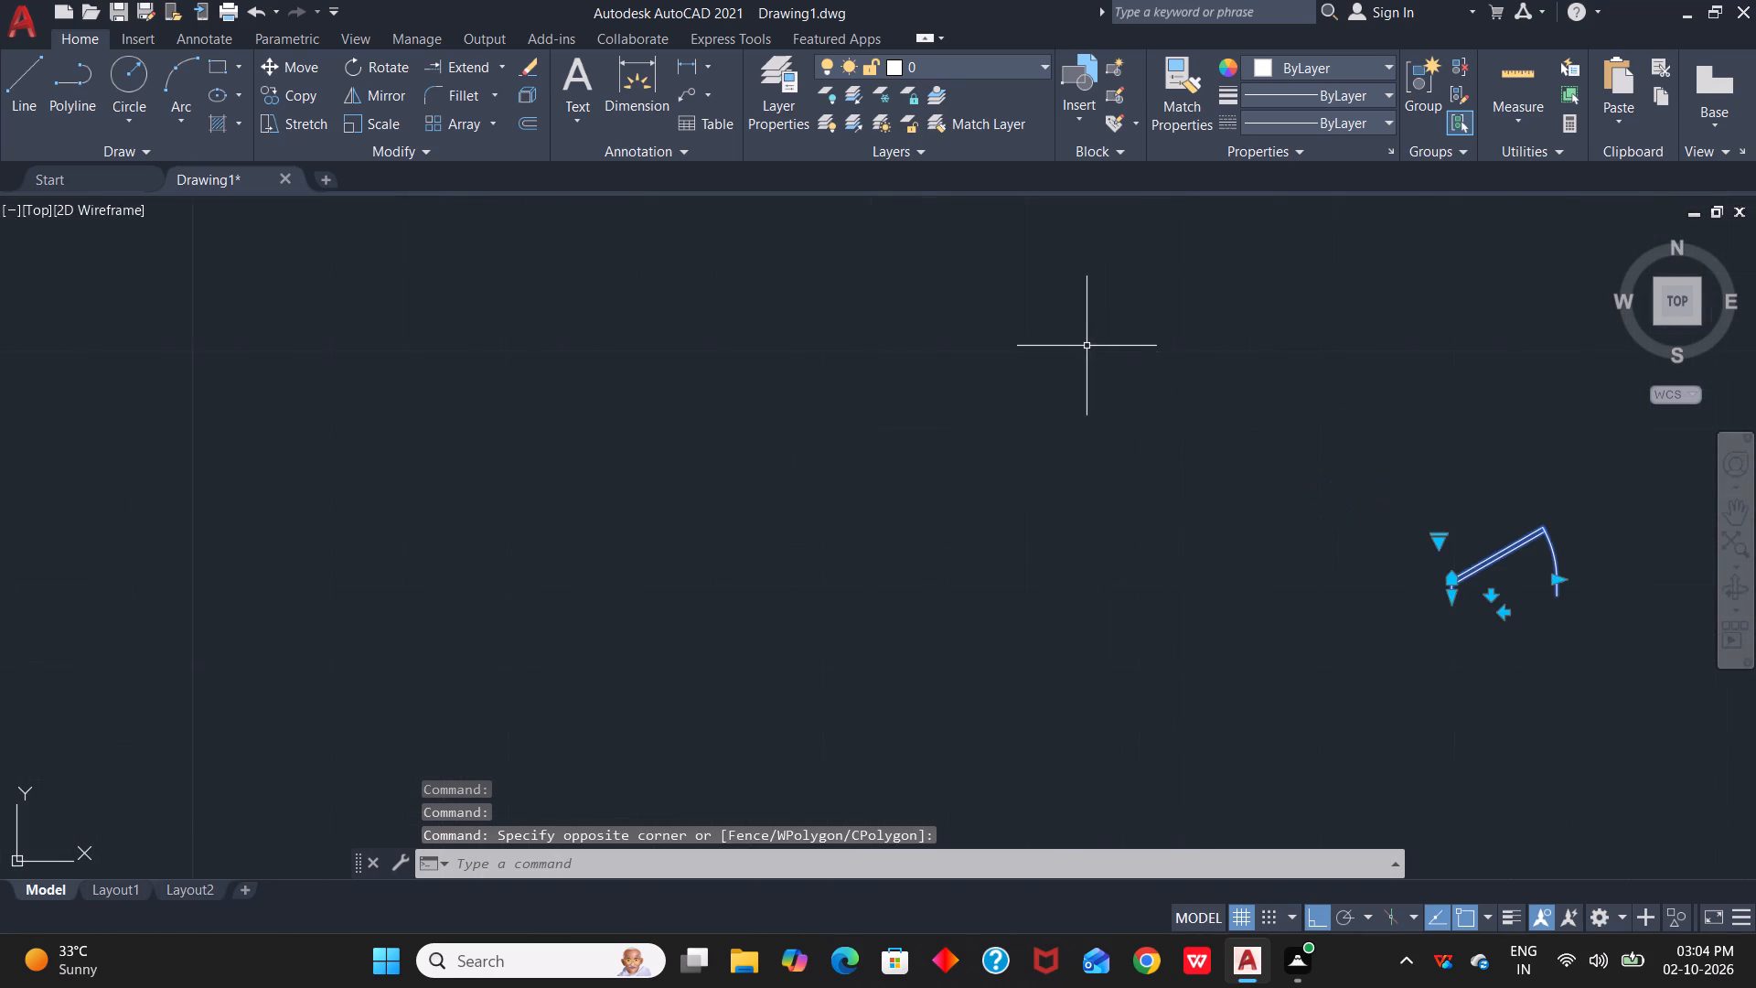
middle_click_drag(1228, 445, 640, 356)
scroll(819, 428, "up", 2)
left_click_drag(989, 485, 977, 407)
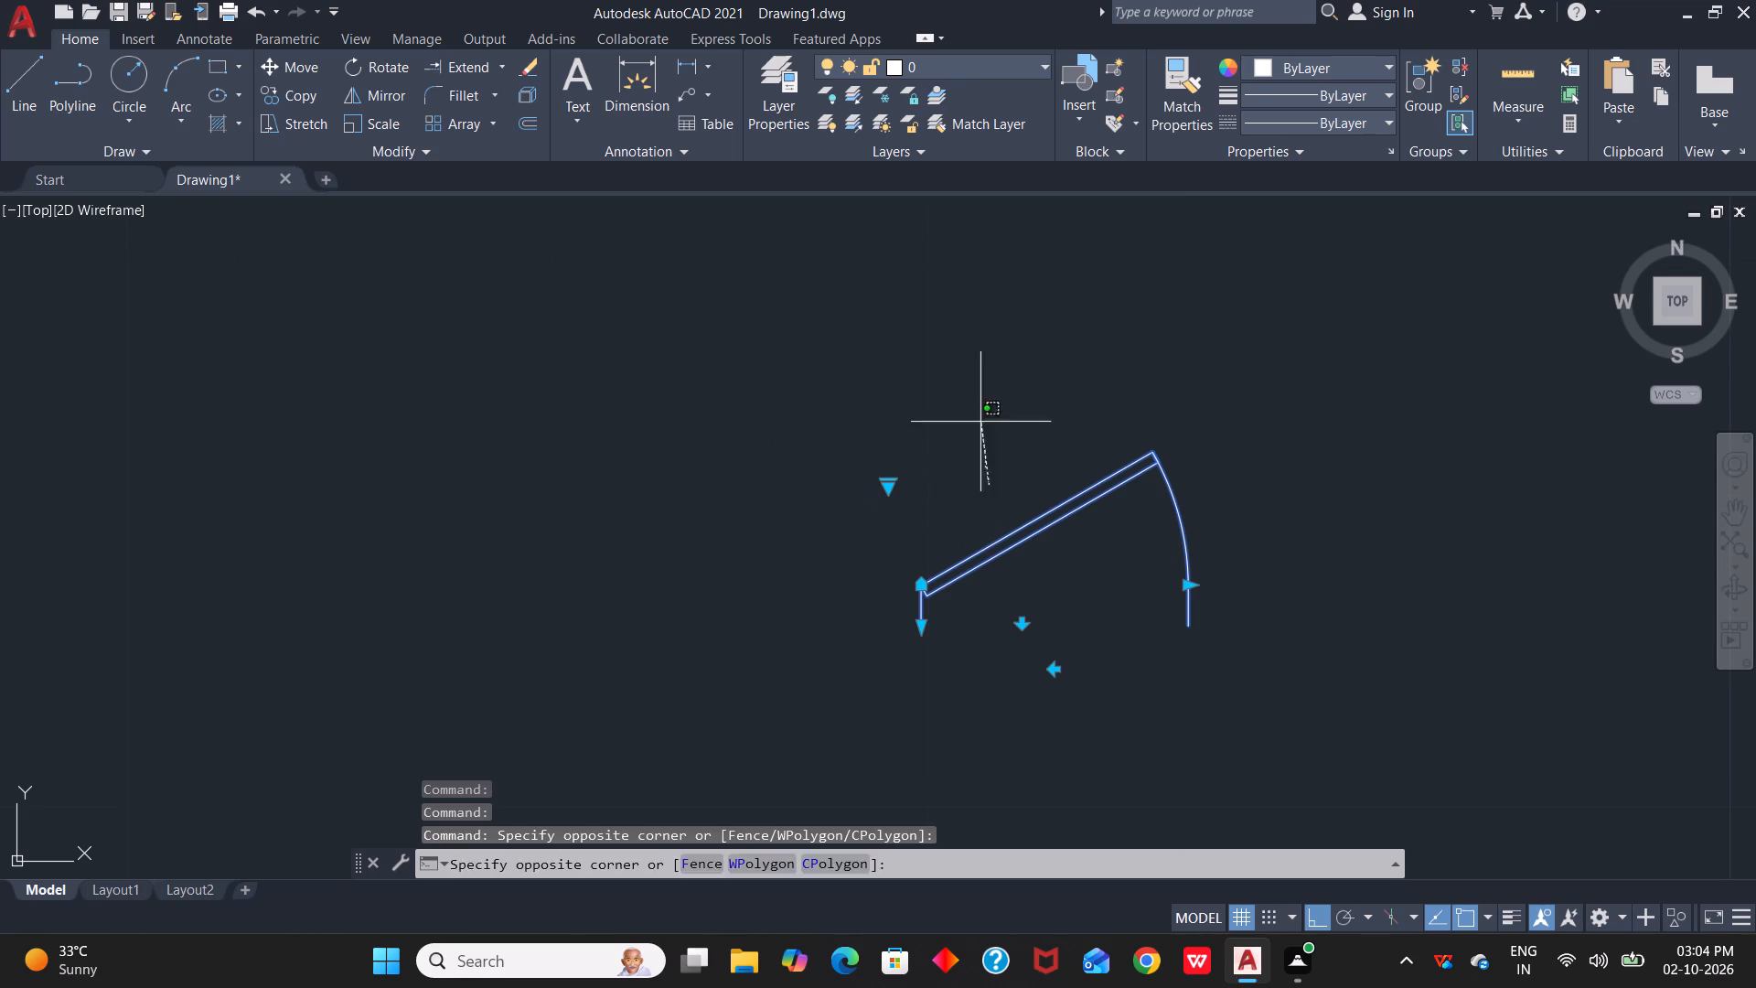
left_click_drag(977, 407, 976, 385)
middle_click_drag(991, 415, 945, 229)
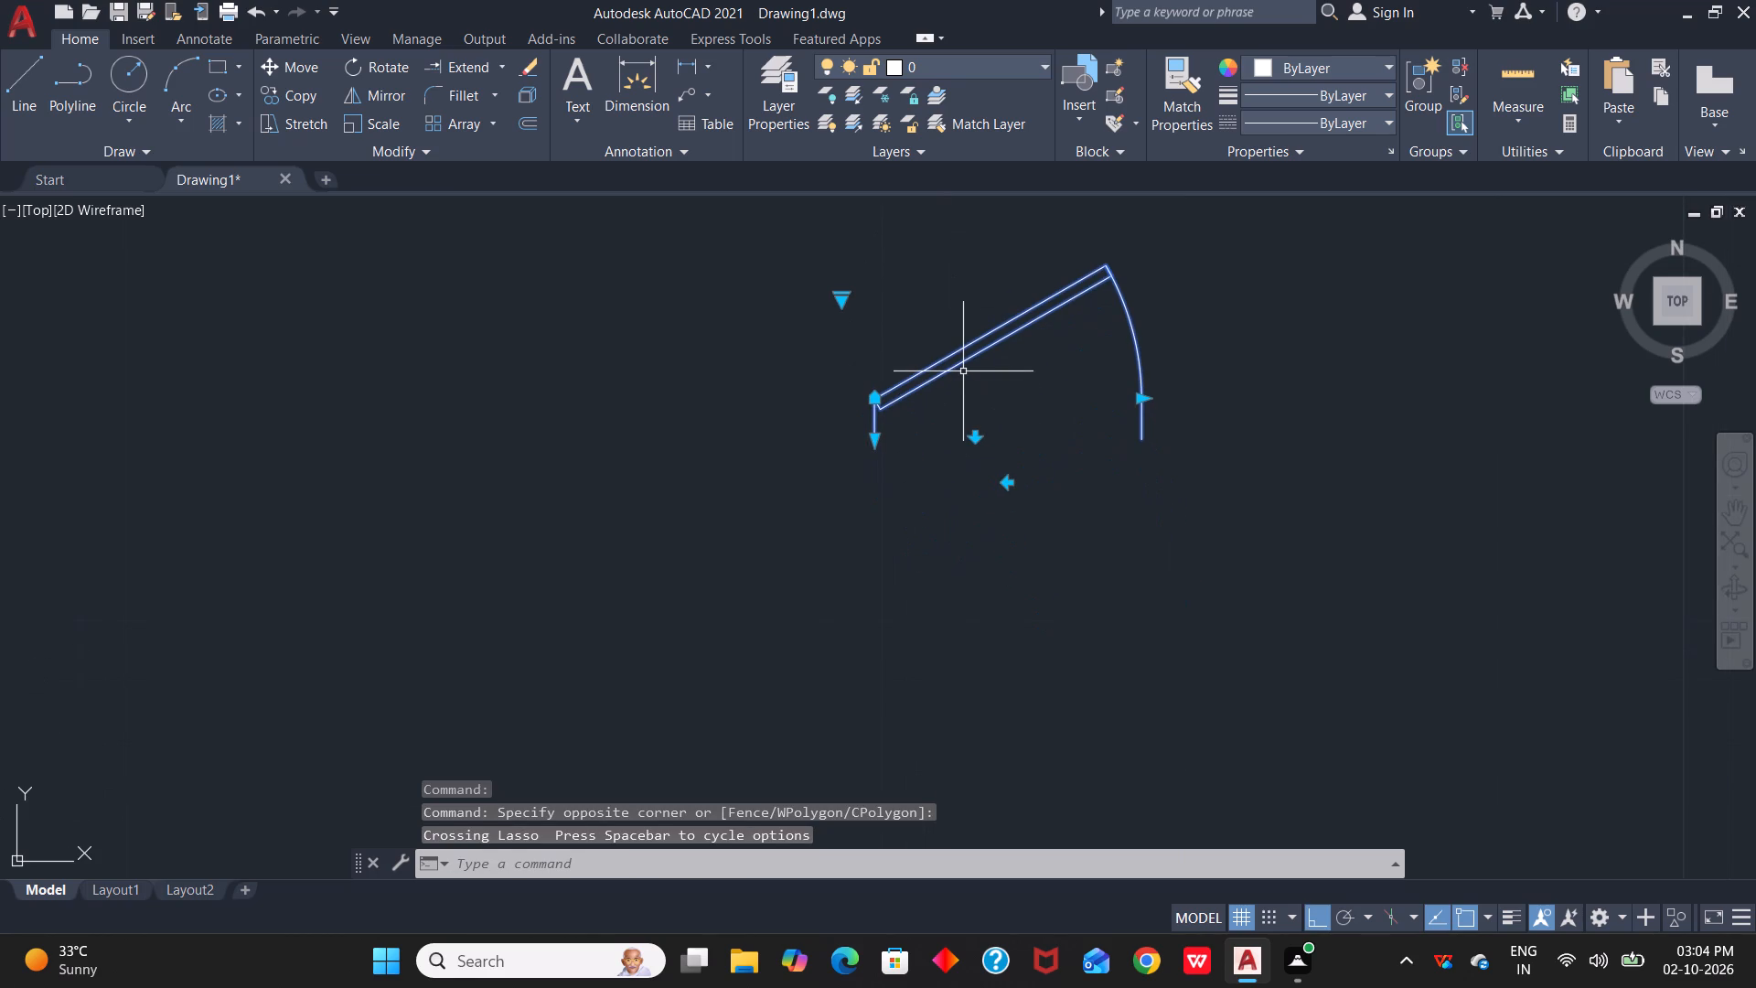
key("s")
key("c")
key("space")
left_click(873, 446)
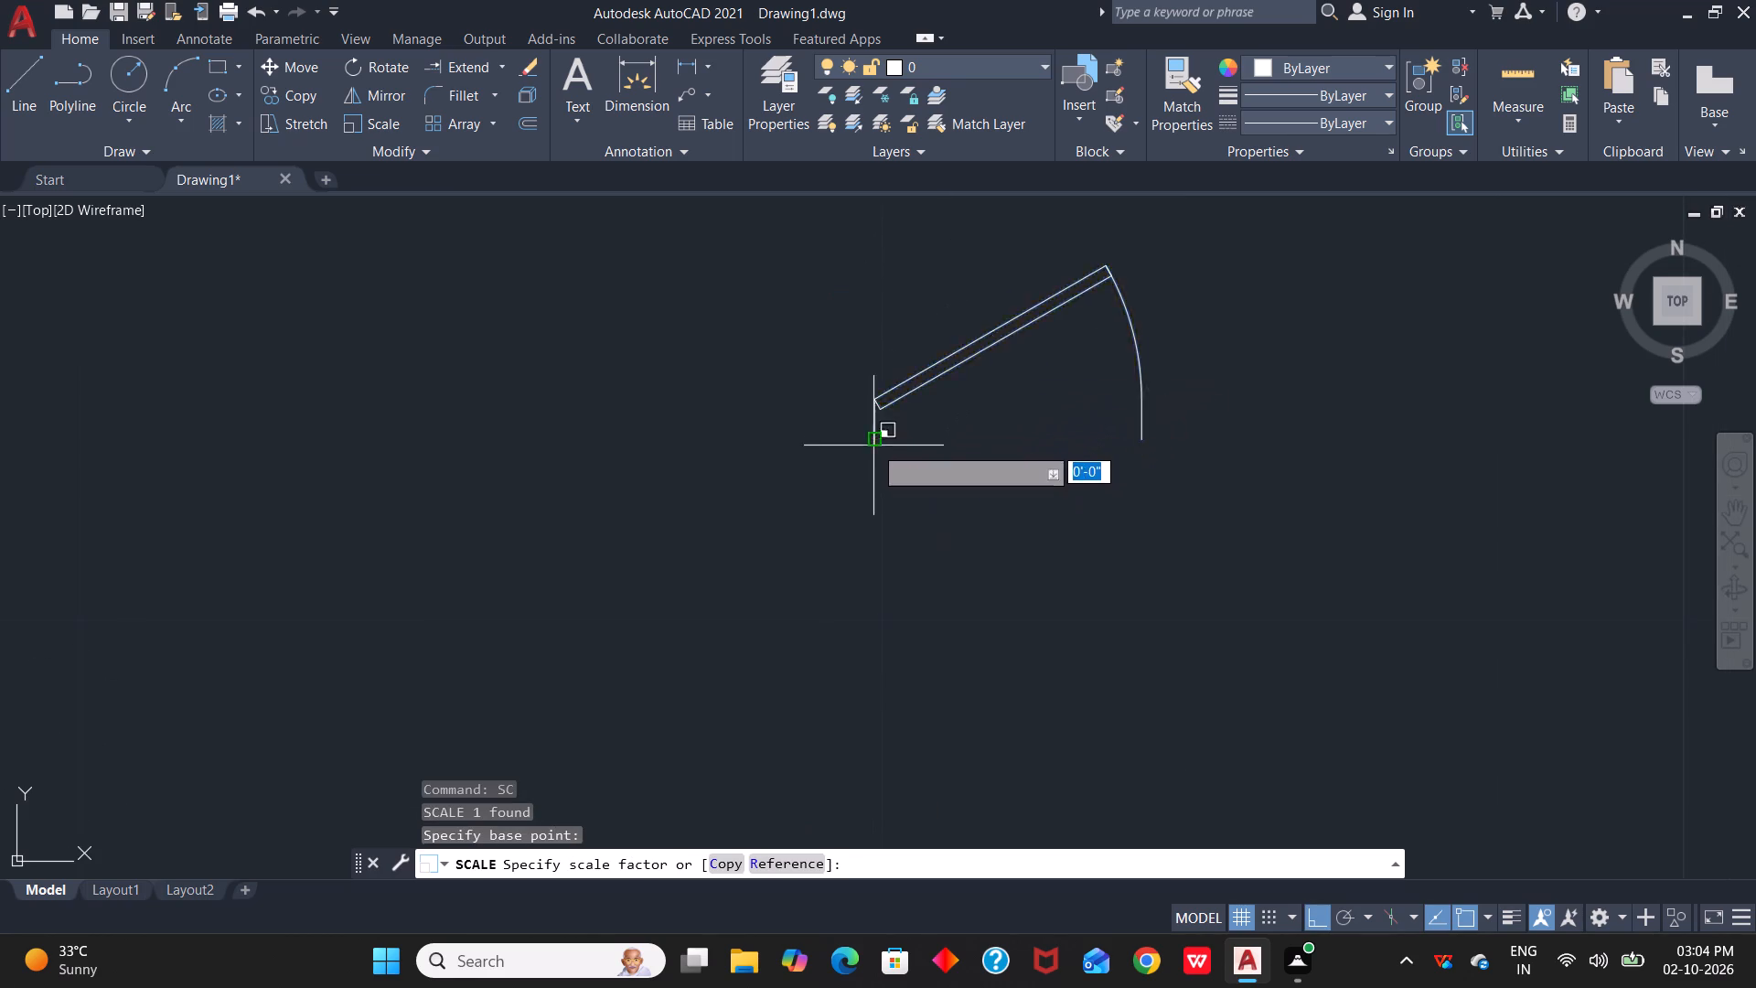
key("r")
key("space")
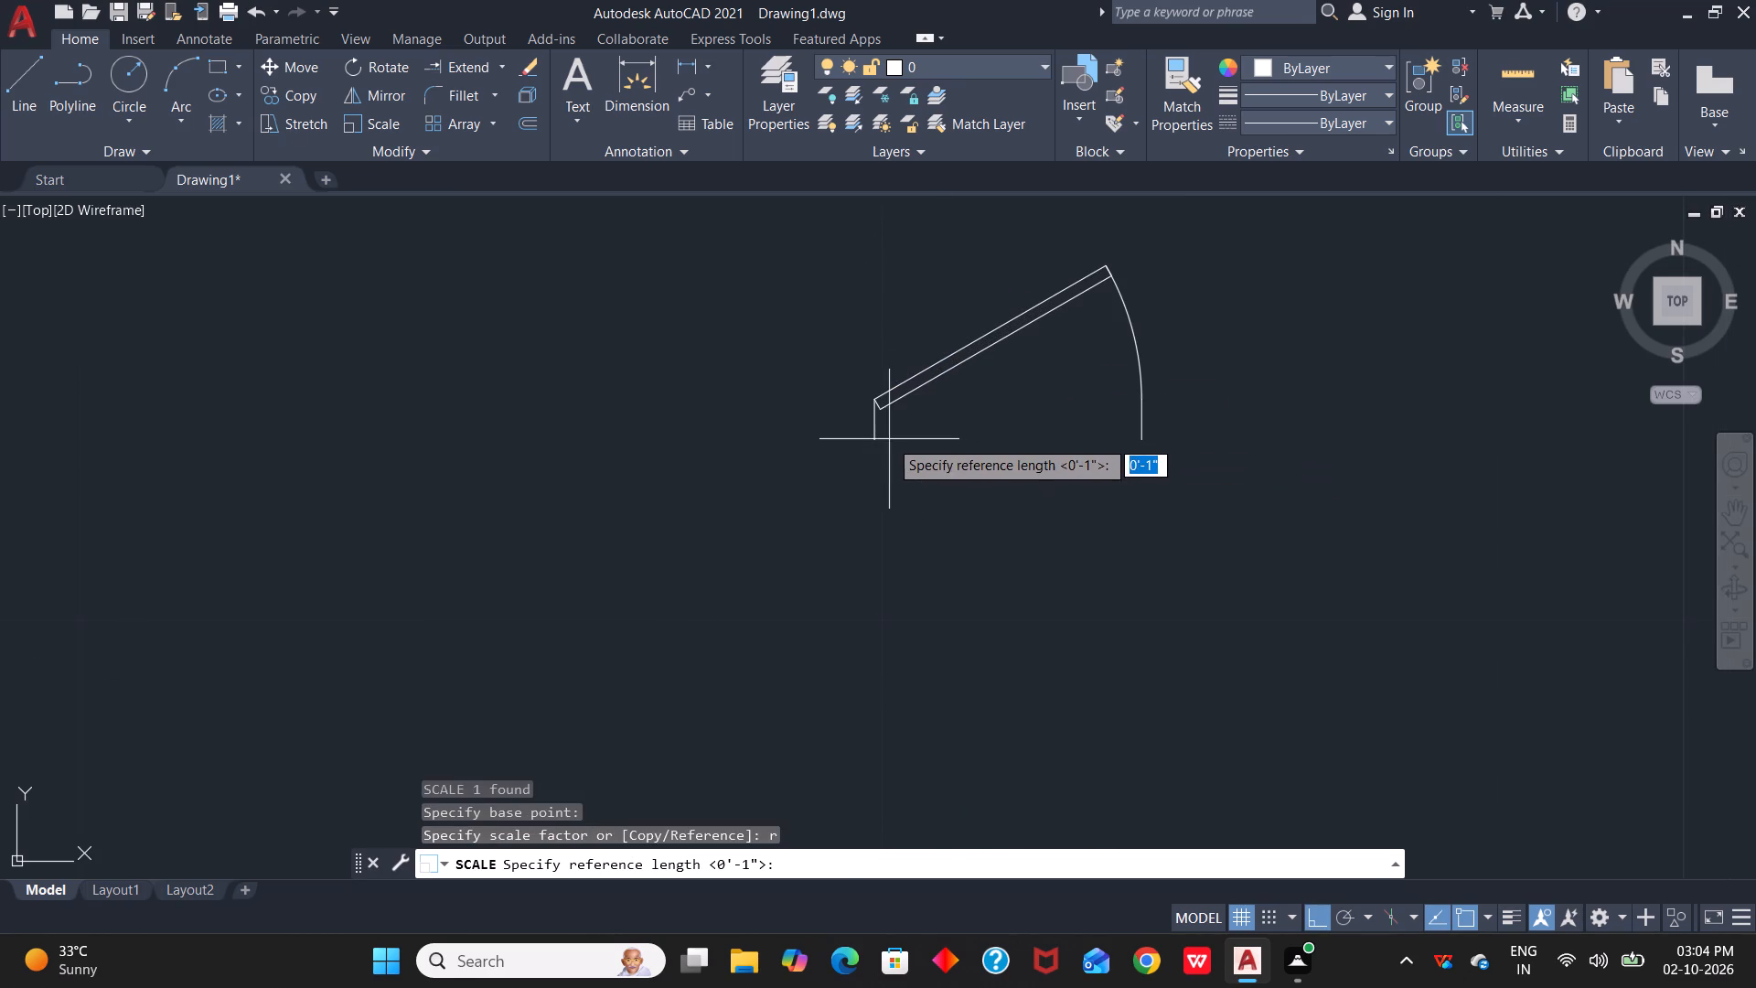
left_click(872, 445)
left_click(1142, 445)
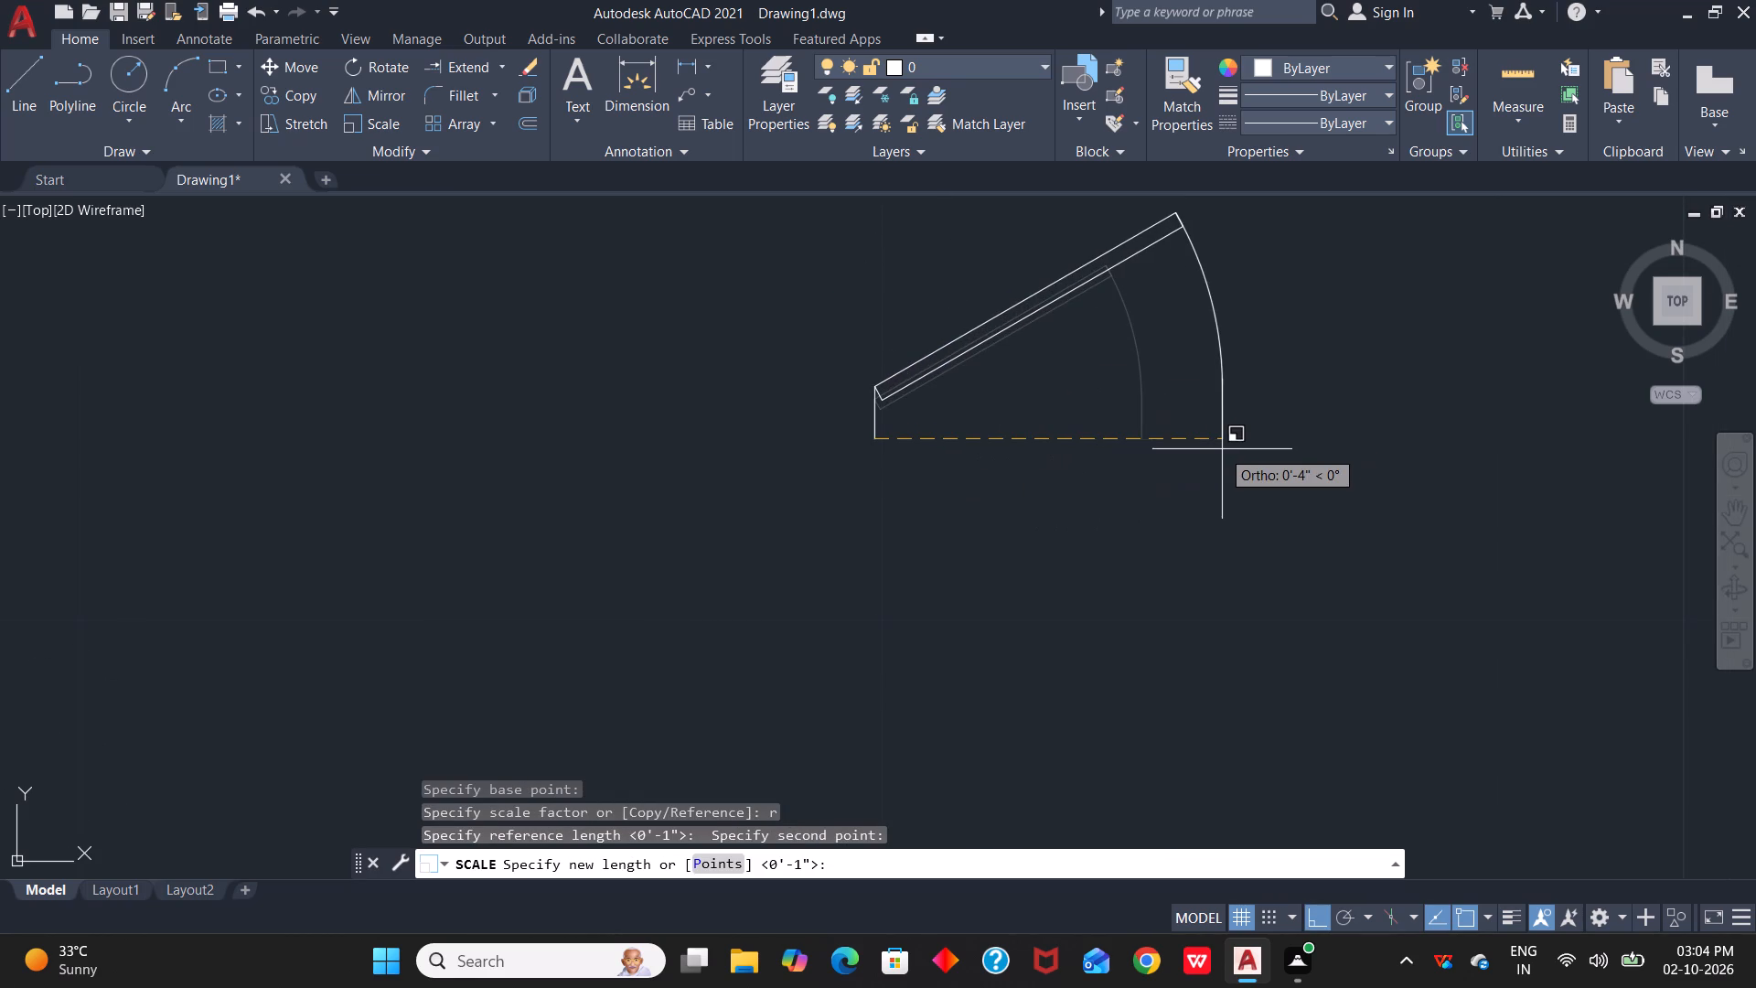
key("3")
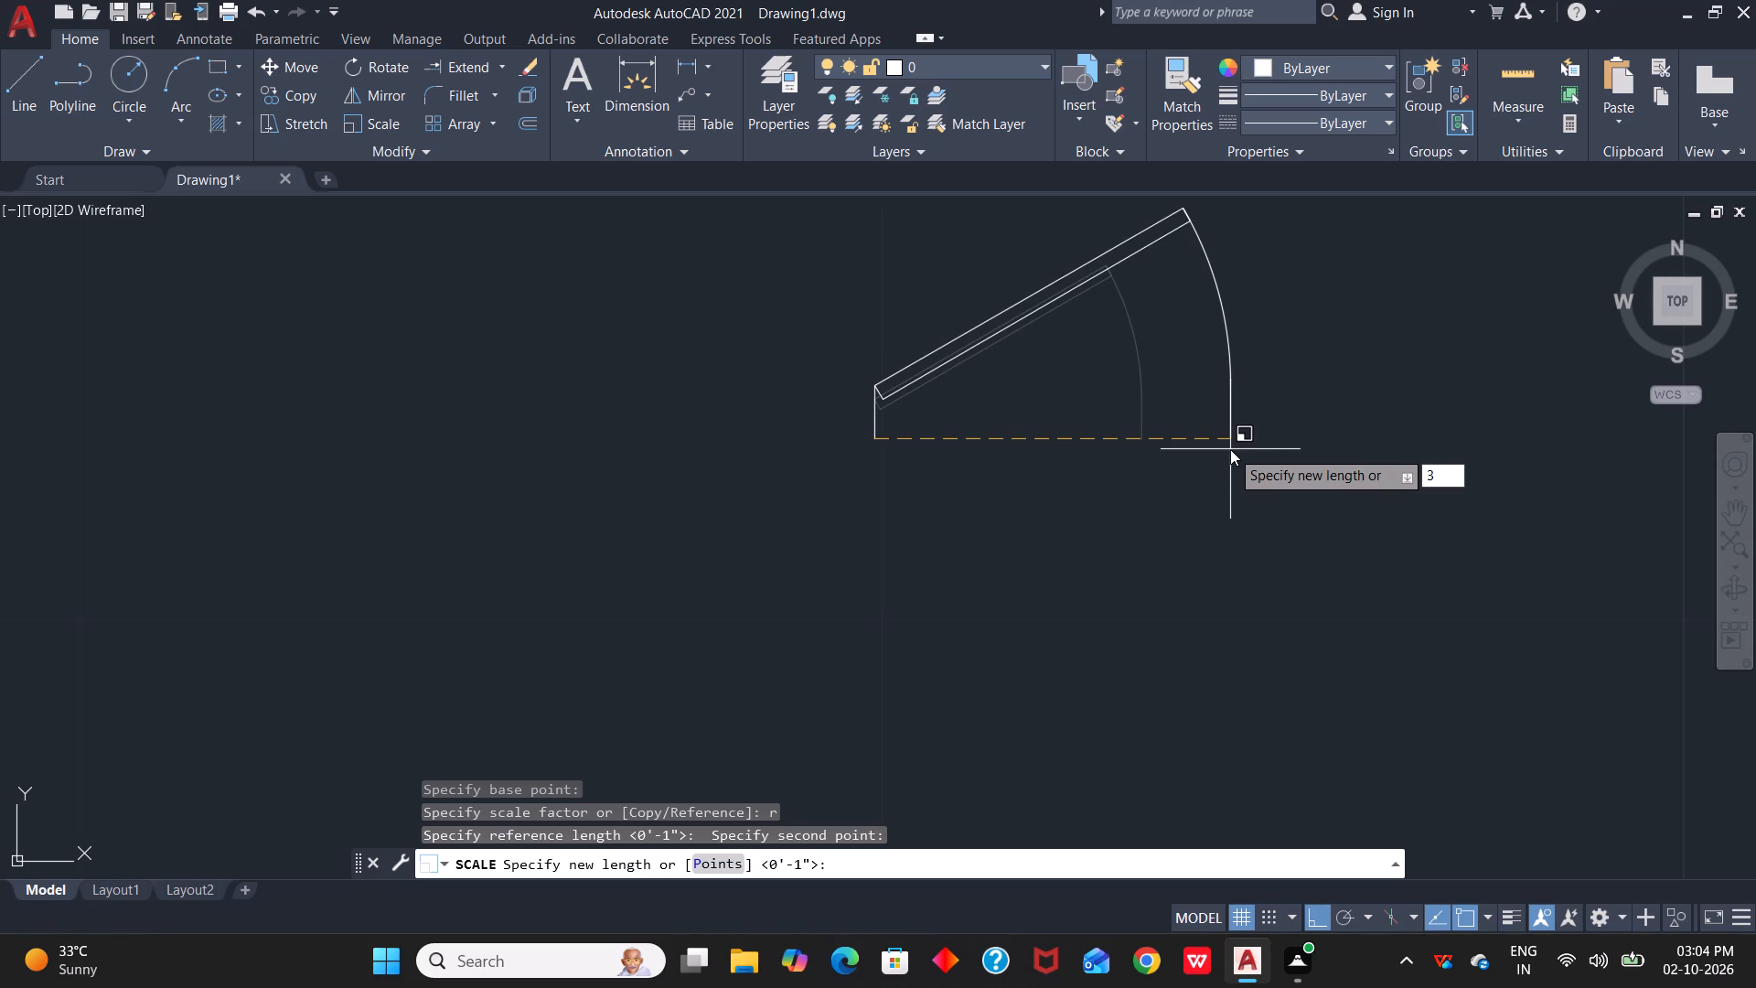
key("apostrophe")
key("space")
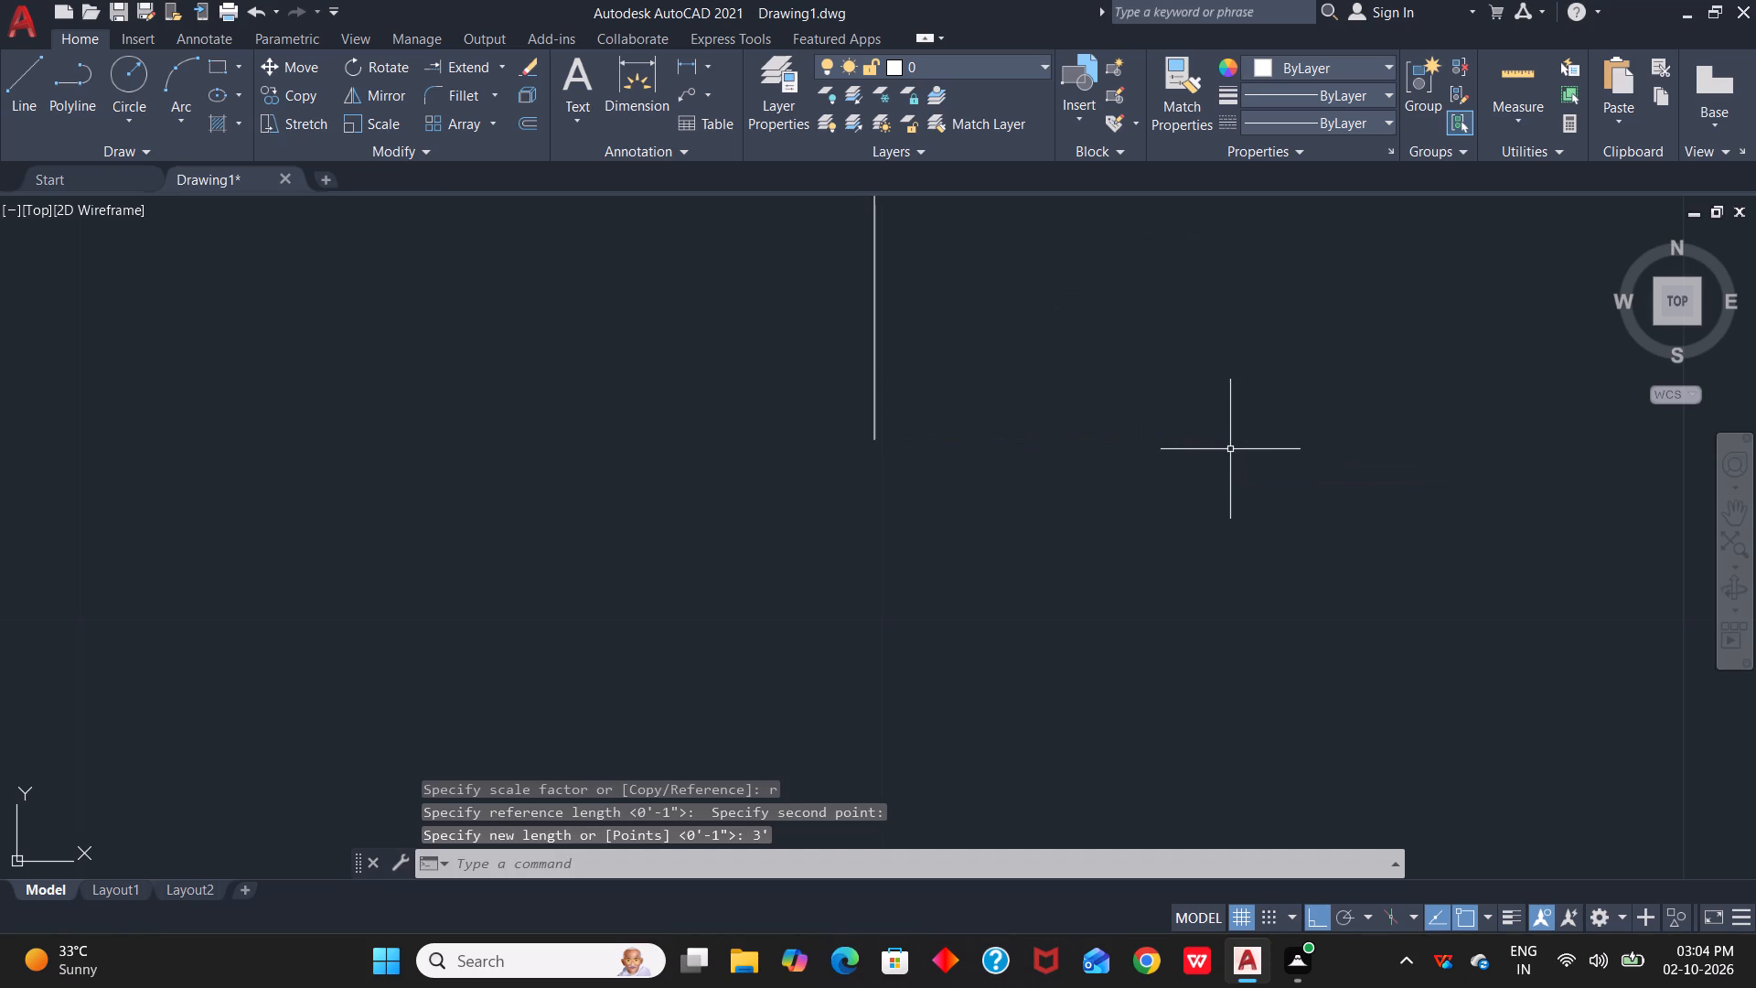
Copy the 3' door by its hinge-side lower endpoint, with Ortho off, into the opening of the northwest room beside the passage wall.
scroll(1194, 426, "down", 4)
middle_click_drag(1228, 424, 984, 502)
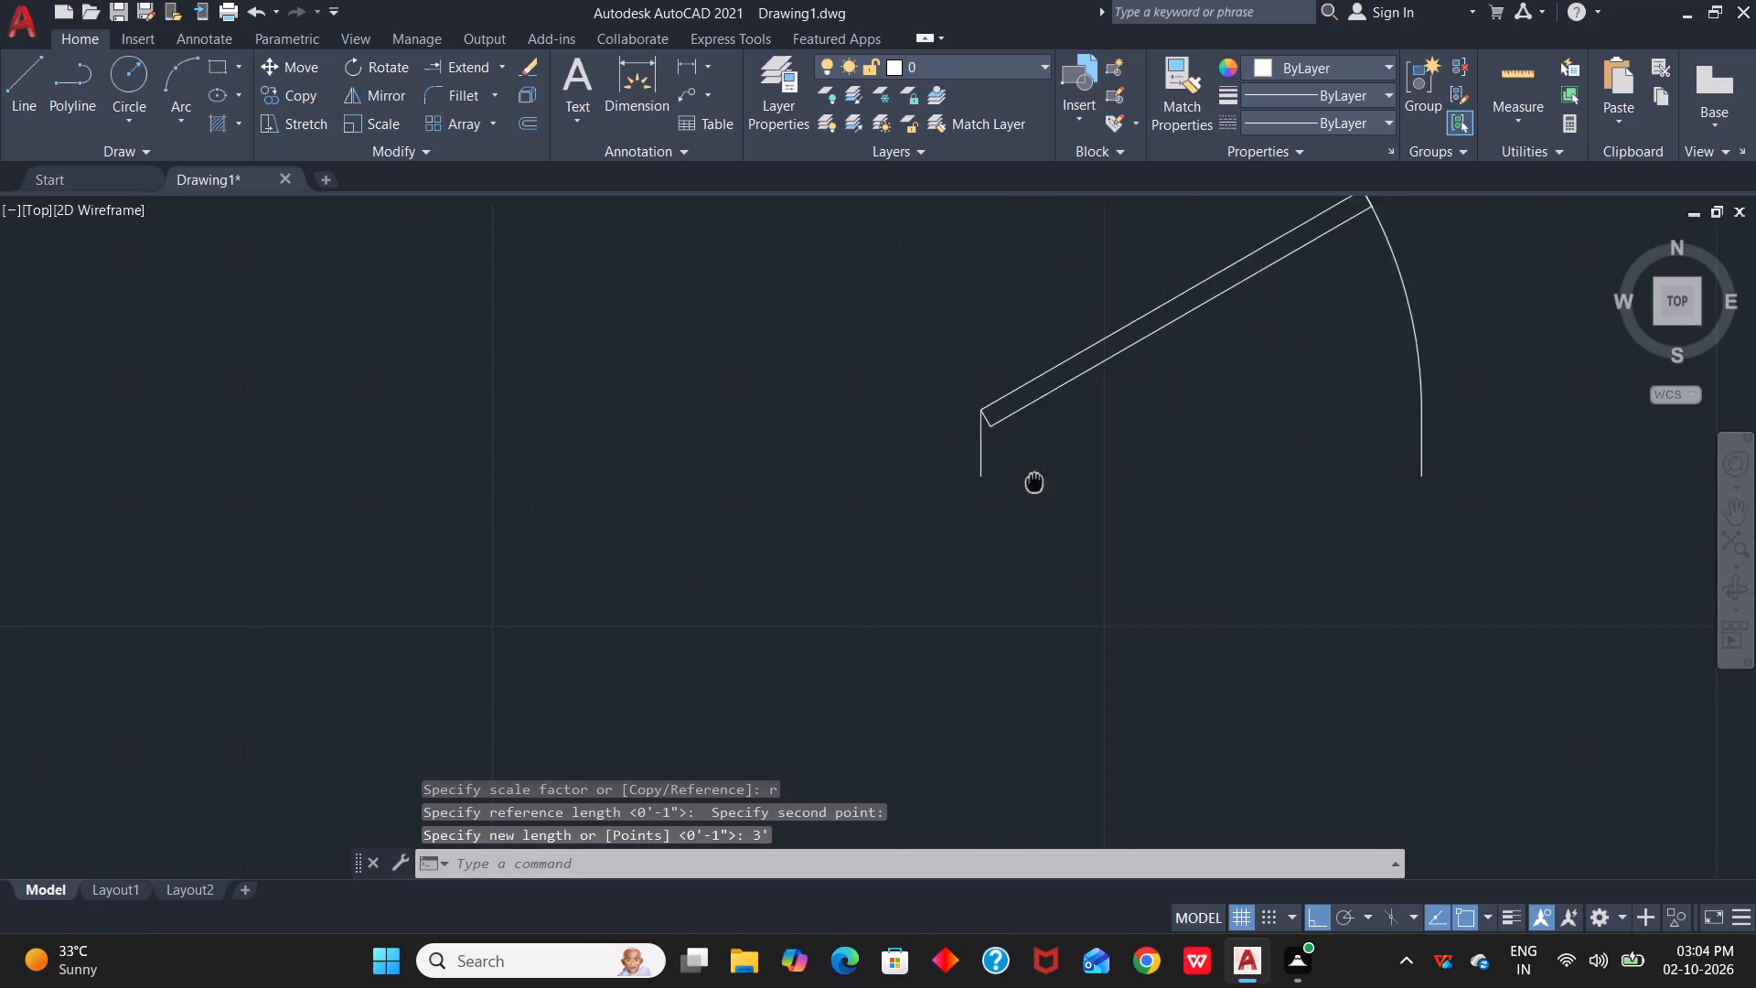
middle_click_drag(984, 502, 840, 553)
left_click_drag(759, 397, 776, 404)
left_click(1080, 542)
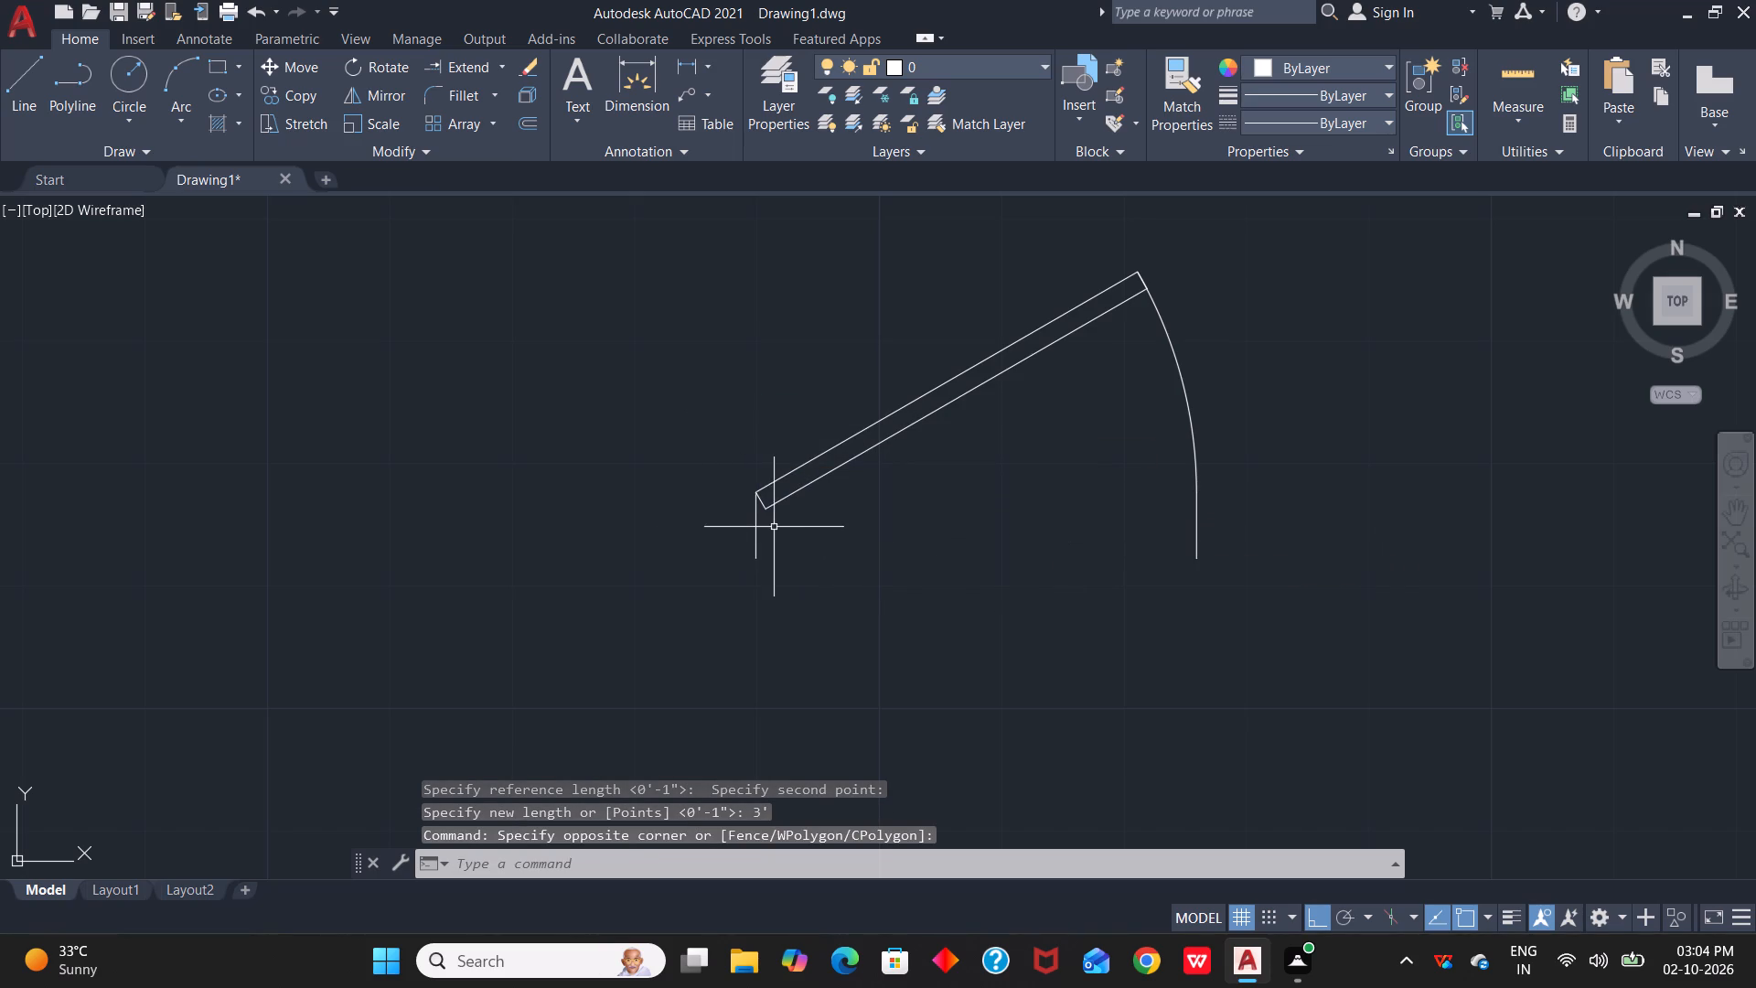
left_click(754, 533)
key("c")
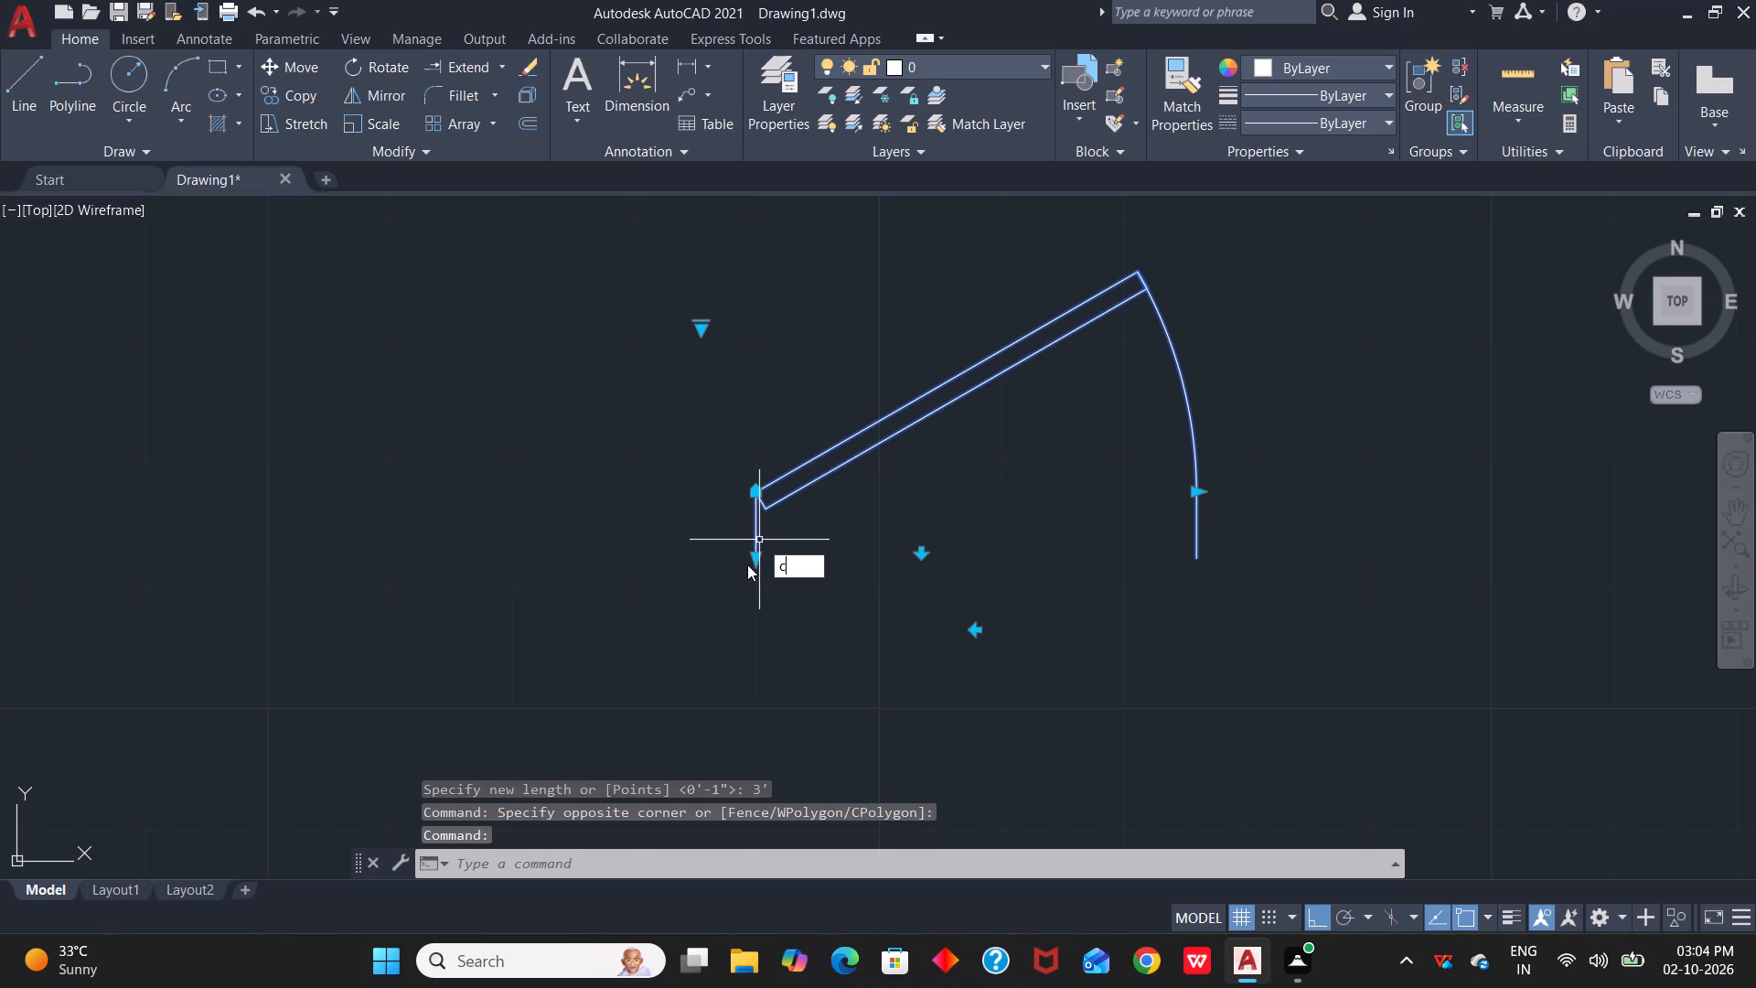
type("o")
key("space")
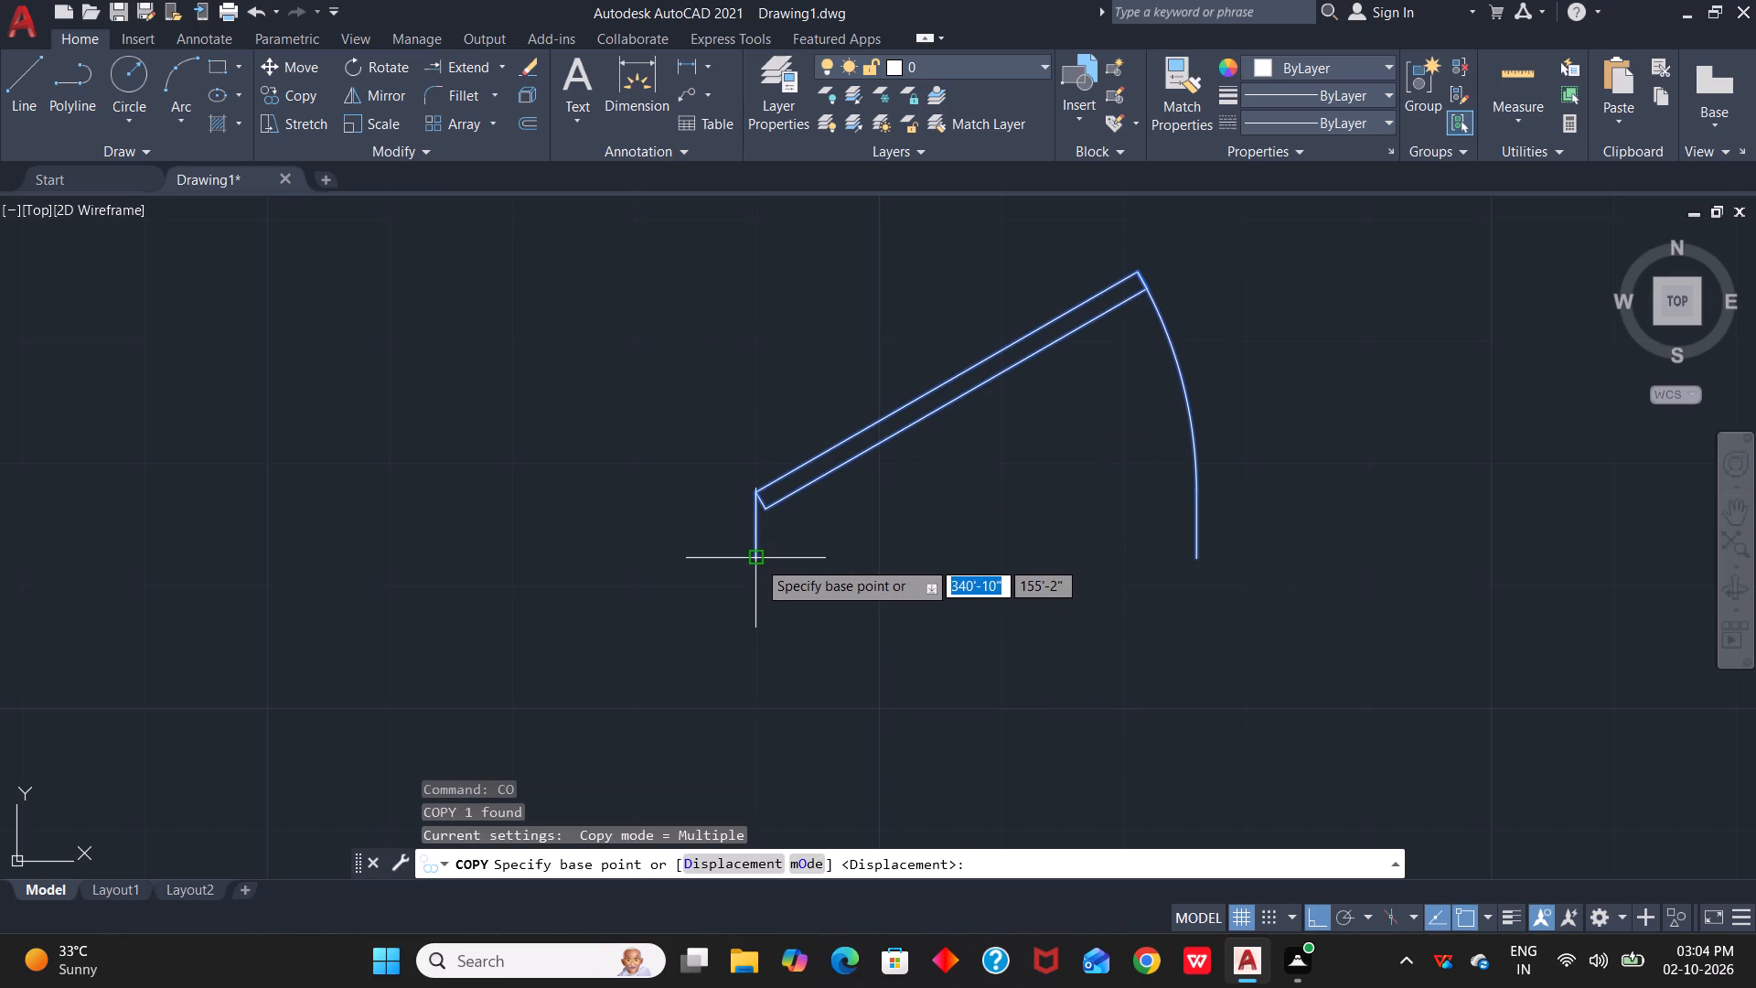
left_click(757, 560)
scroll(402, 596, "down", 4)
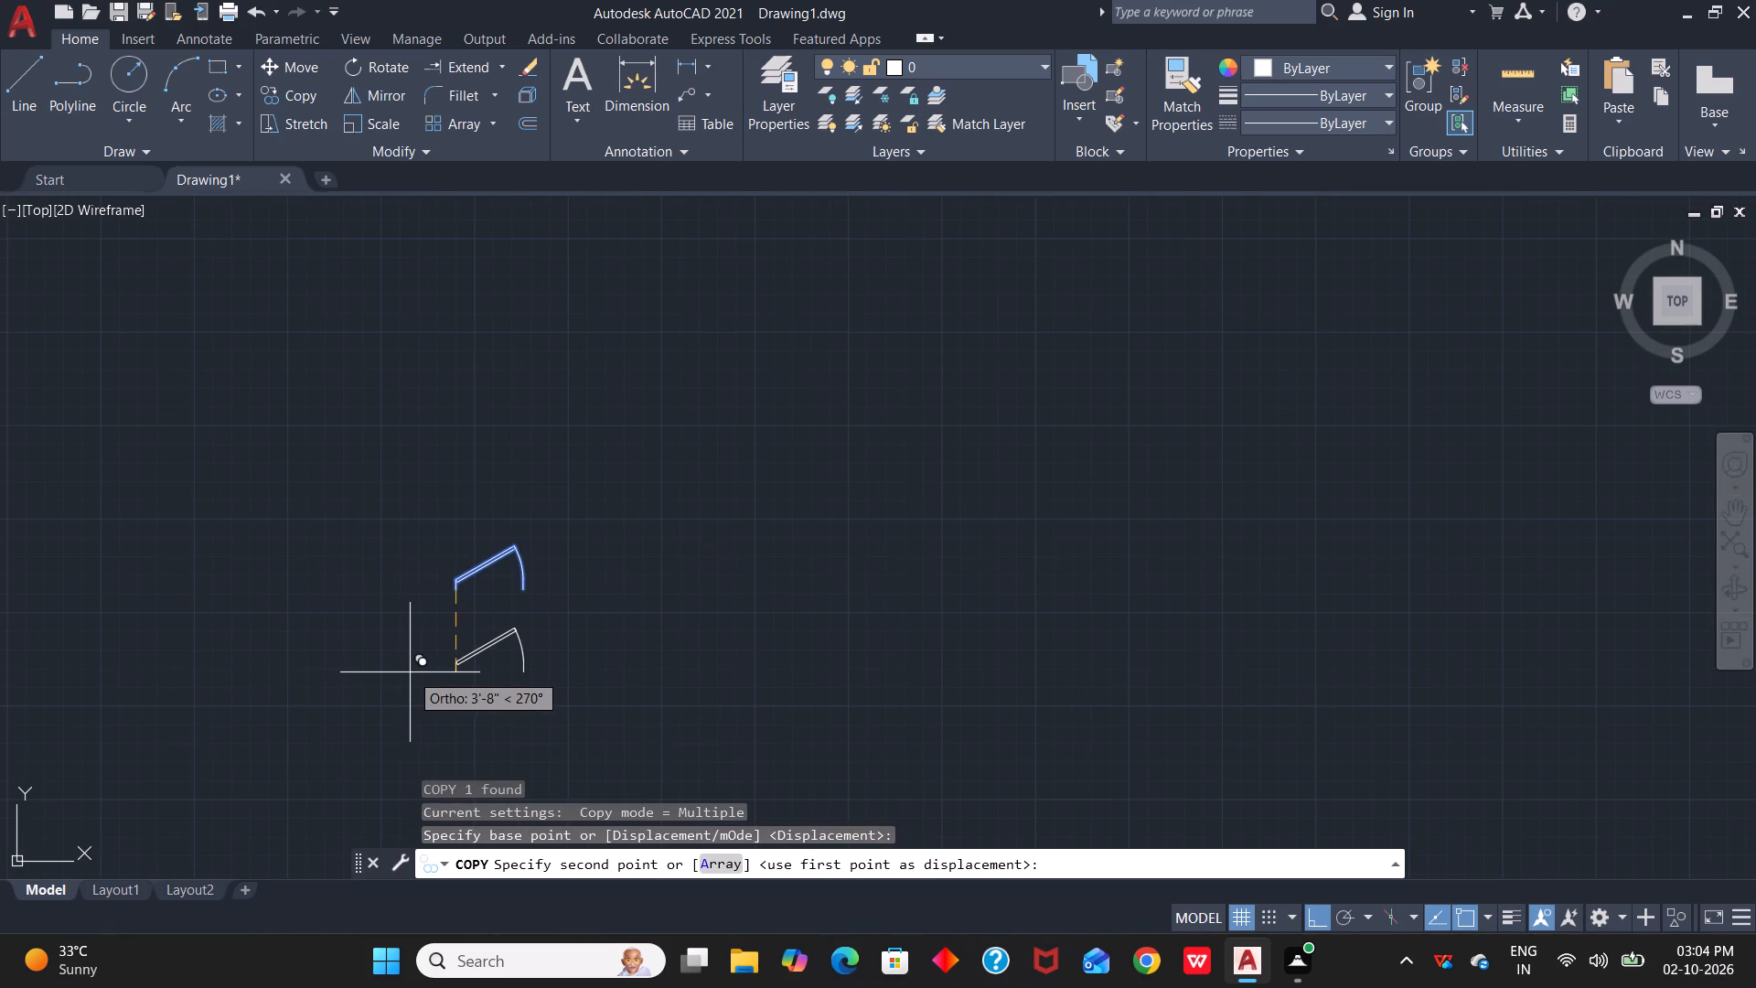
key("F8")
scroll(254, 721, "down", 2)
middle_click_drag(260, 693, 1605, 385)
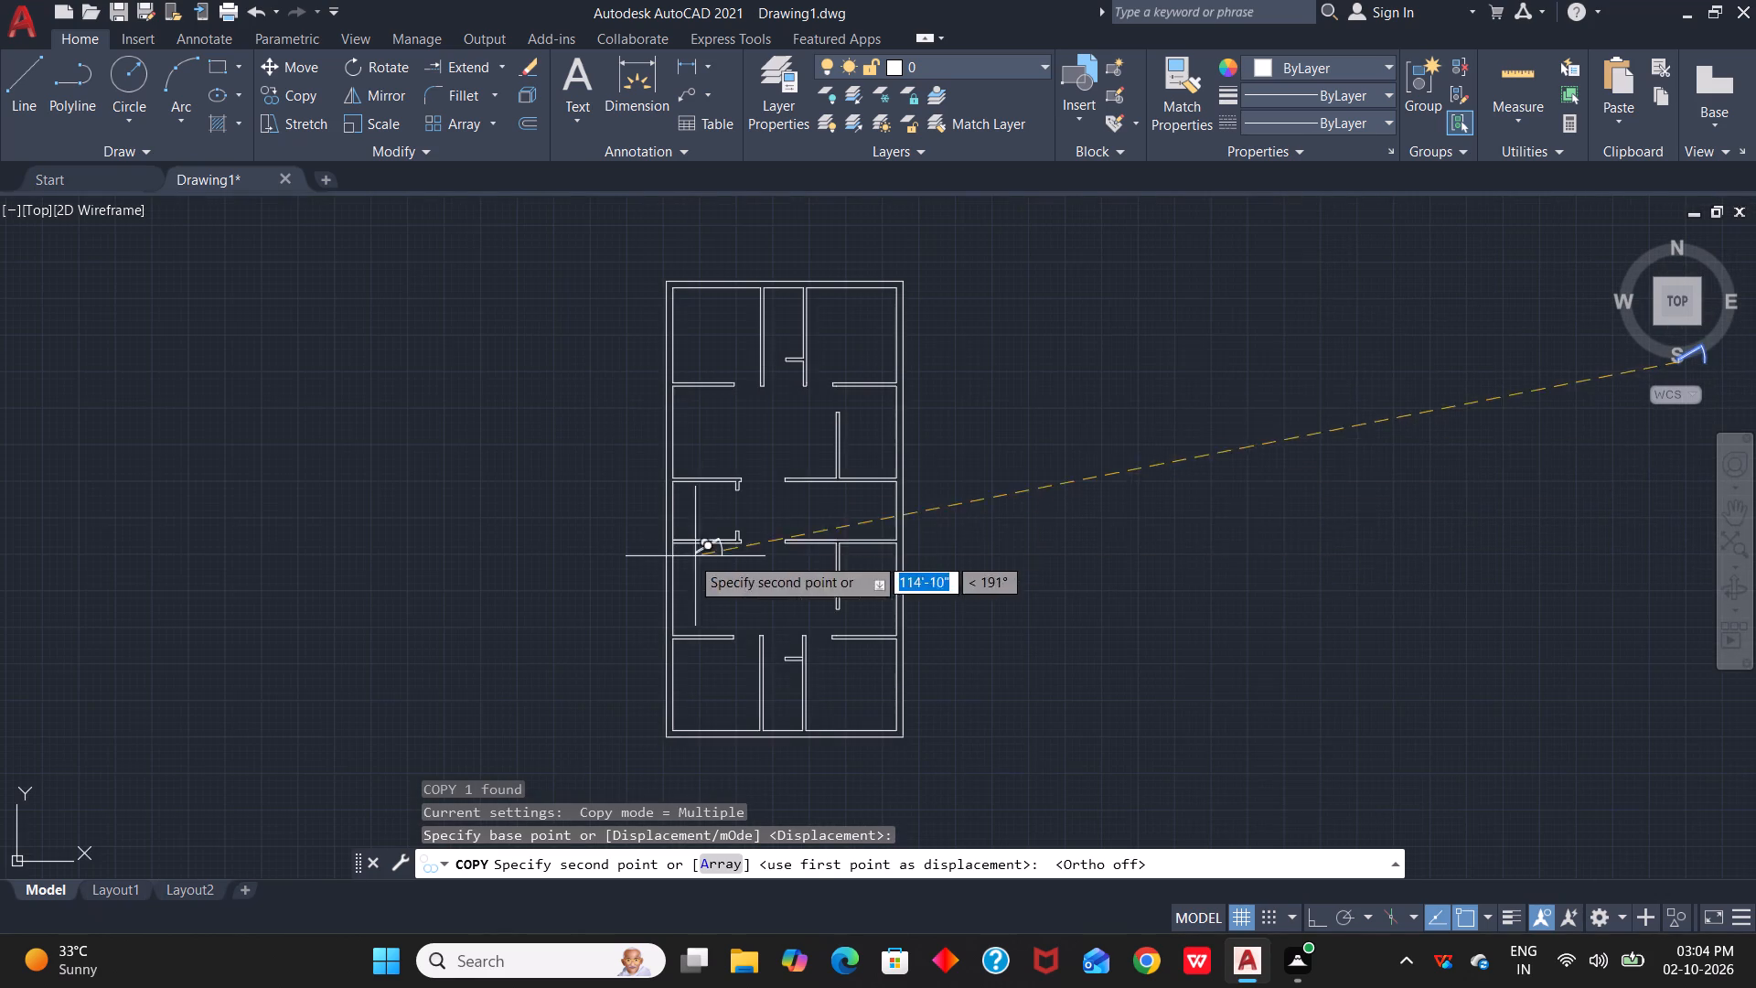
scroll(783, 438, "up", 2)
middle_click_drag(608, 354, 924, 518)
scroll(917, 520, "up", 1)
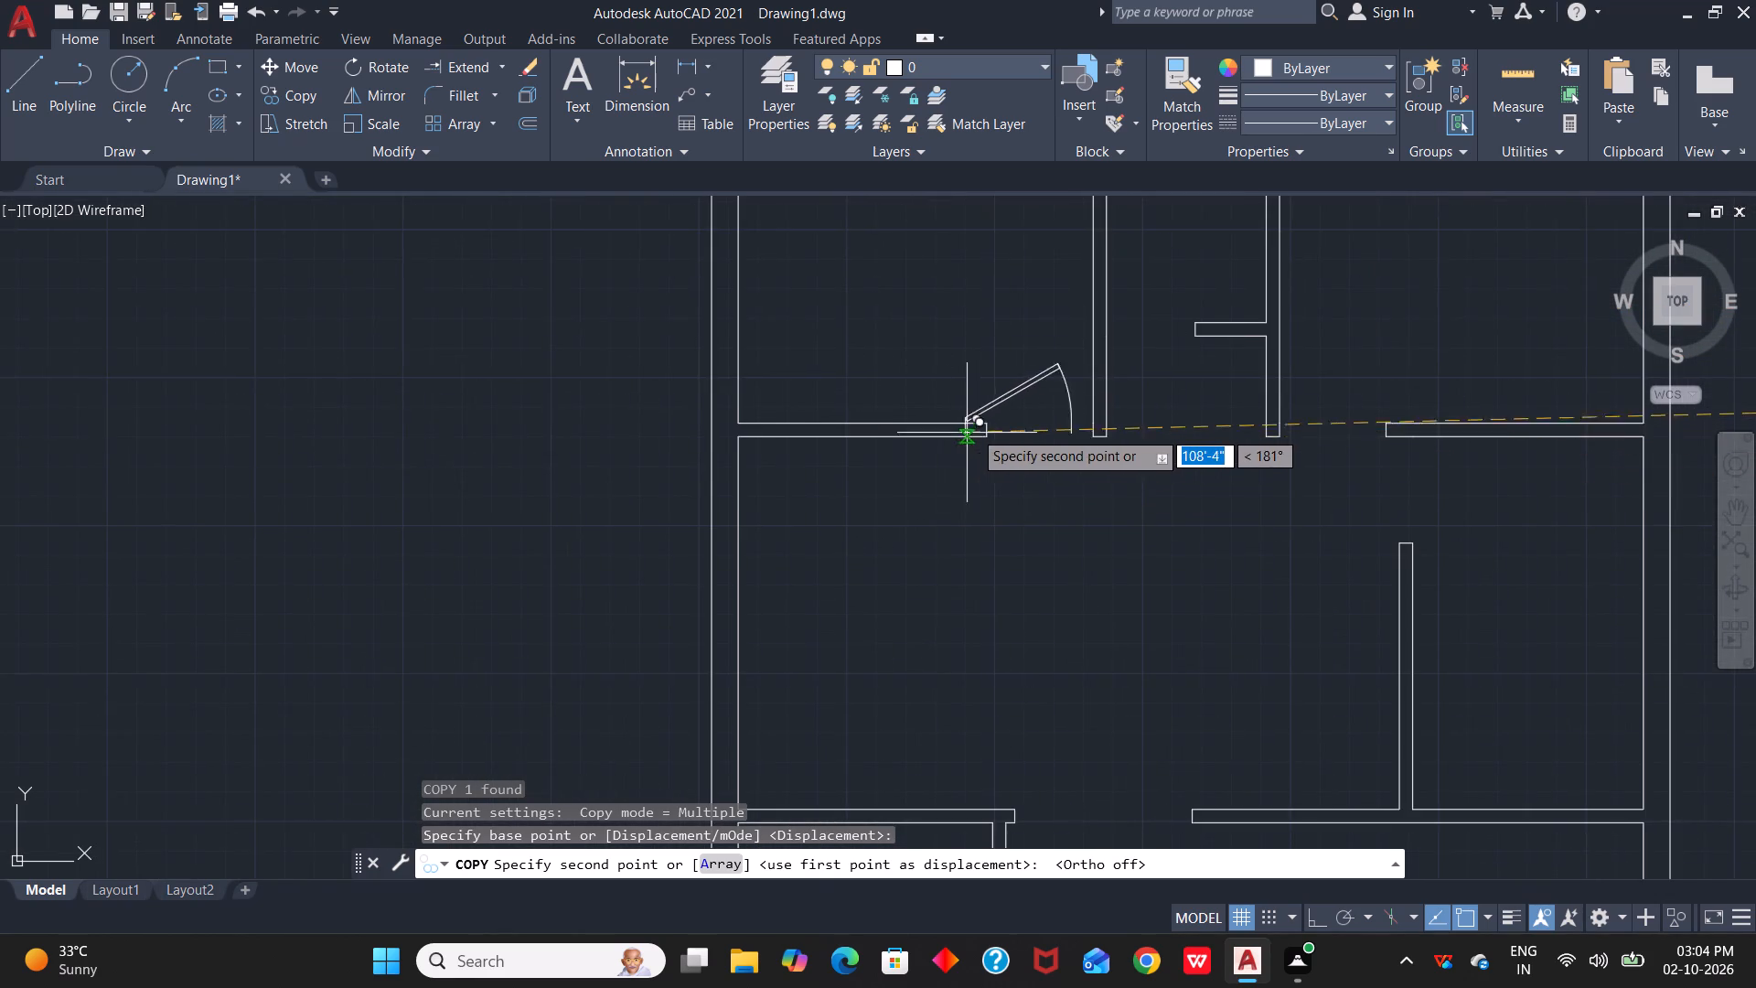
scroll(976, 429, "up", 2)
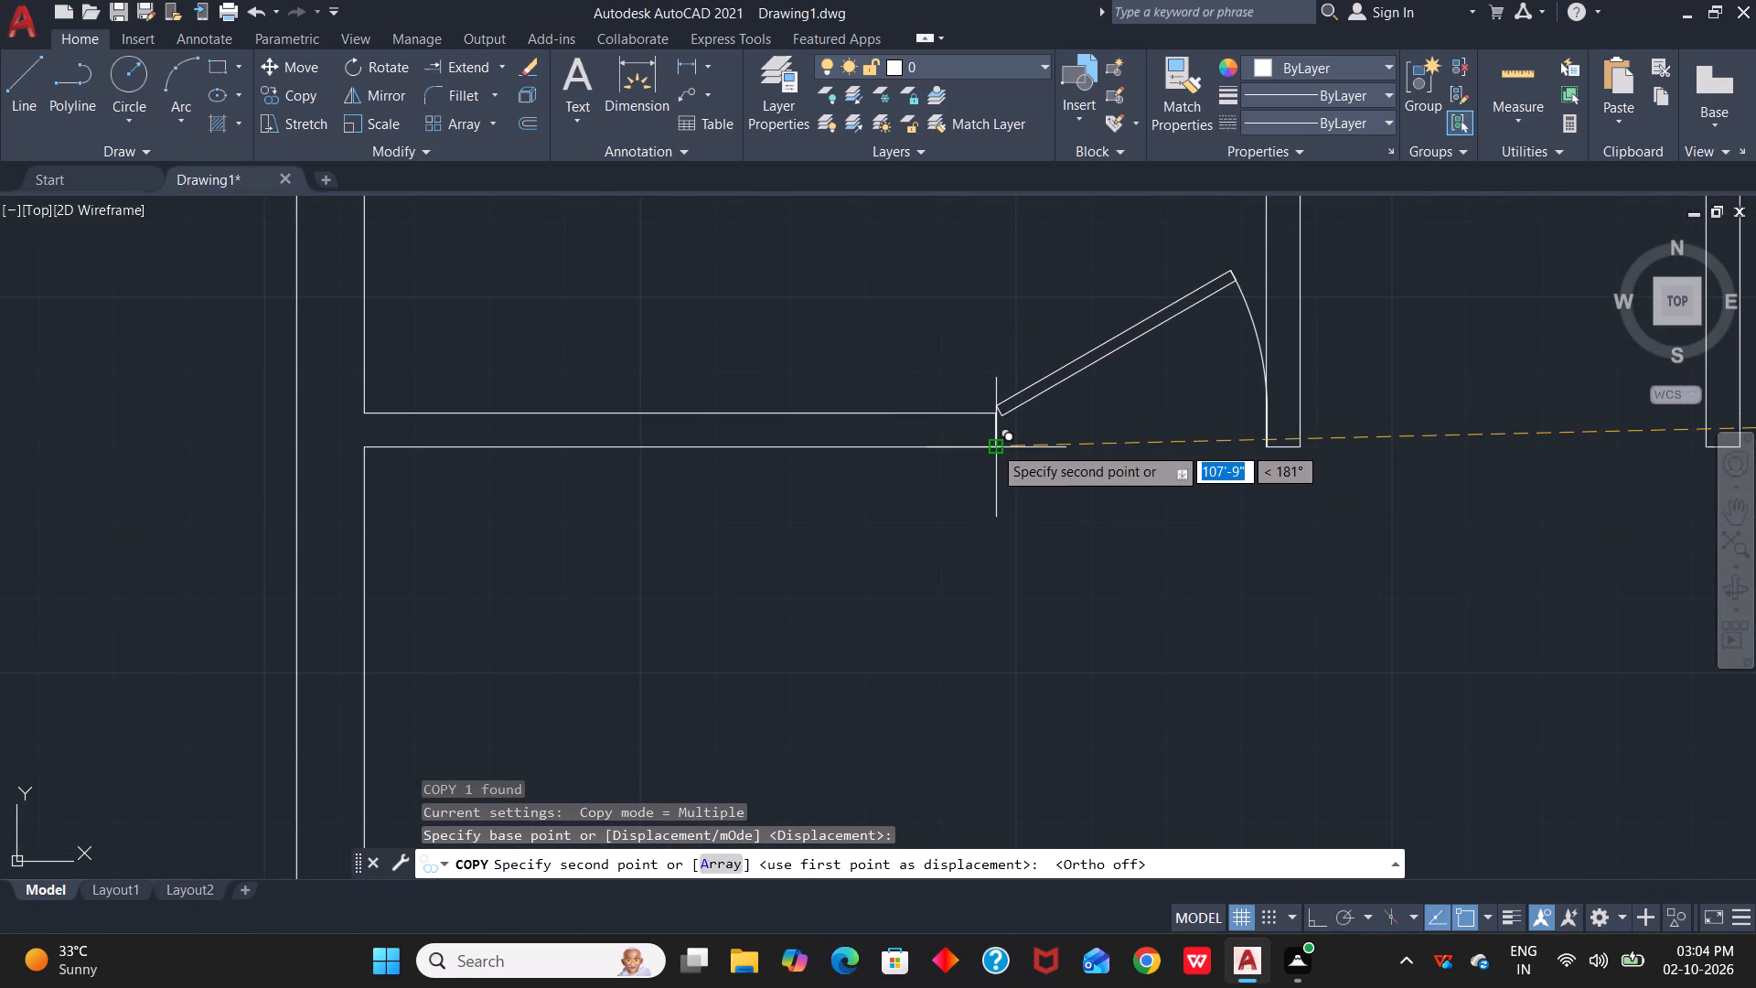
left_click(993, 446)
Place another copy of the 3' door in the northeast room's opening, hinged at the eastern passage wall's south end.
scroll(1328, 481, "down", 1)
middle_click_drag(1328, 481, 1108, 498)
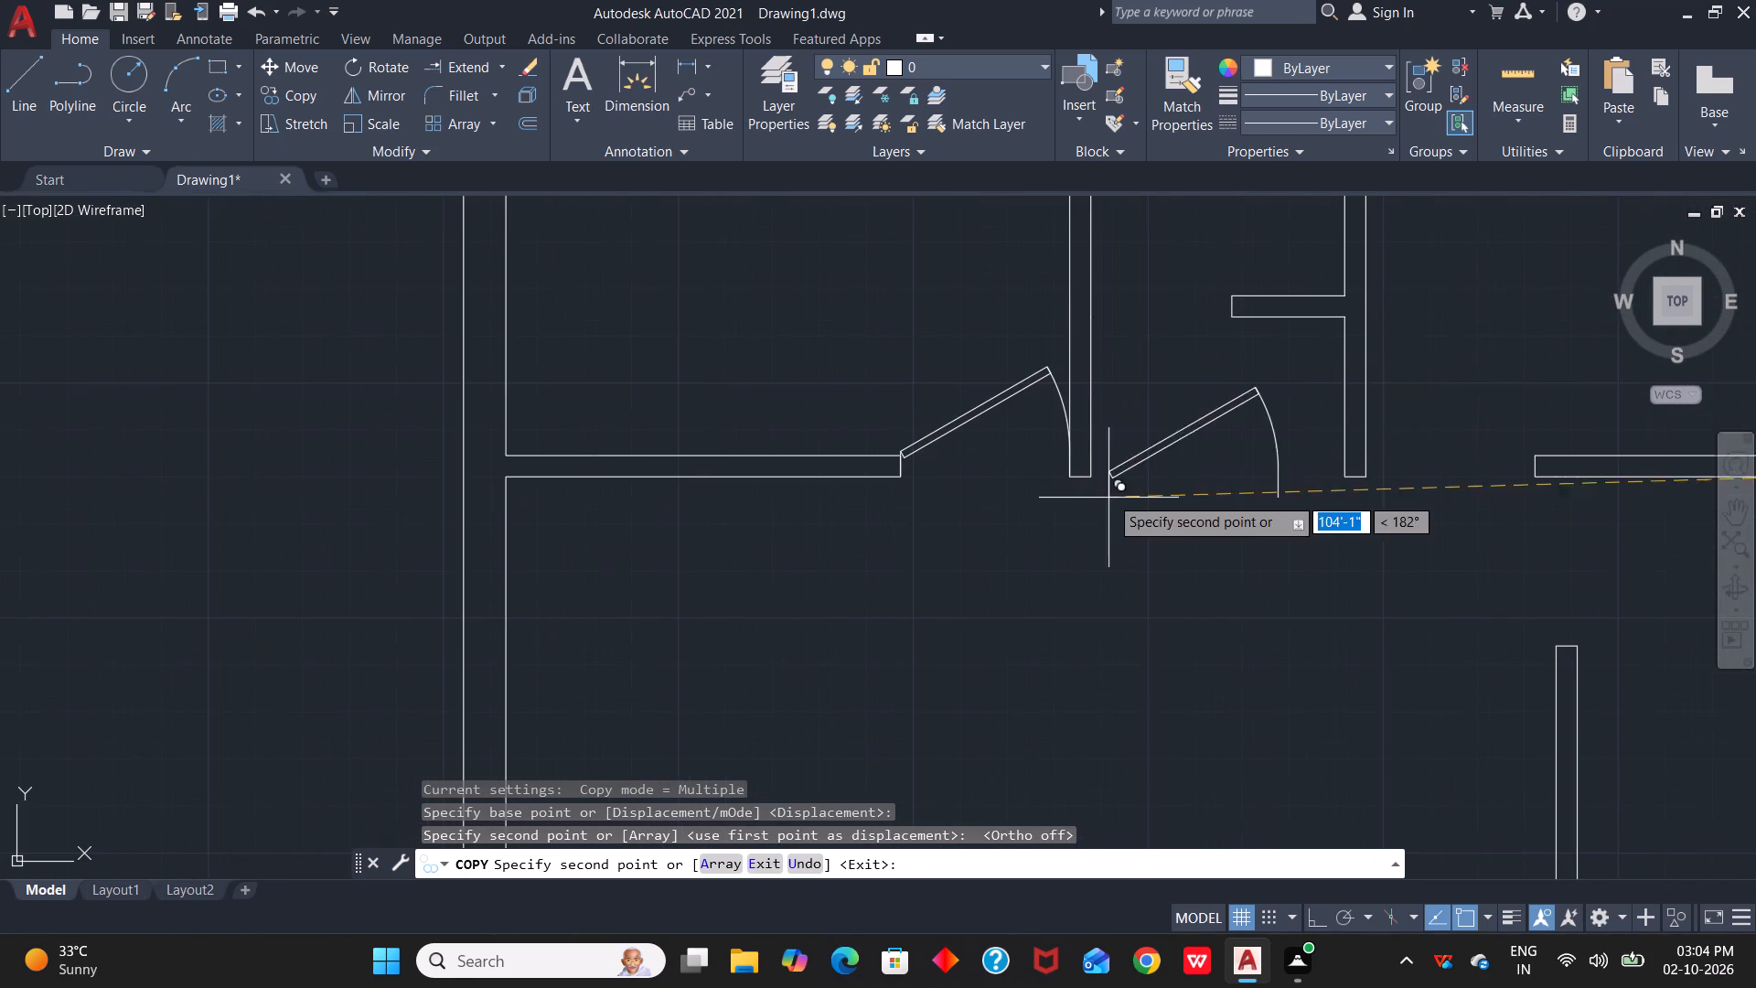
middle_click_drag(1376, 492, 1160, 526)
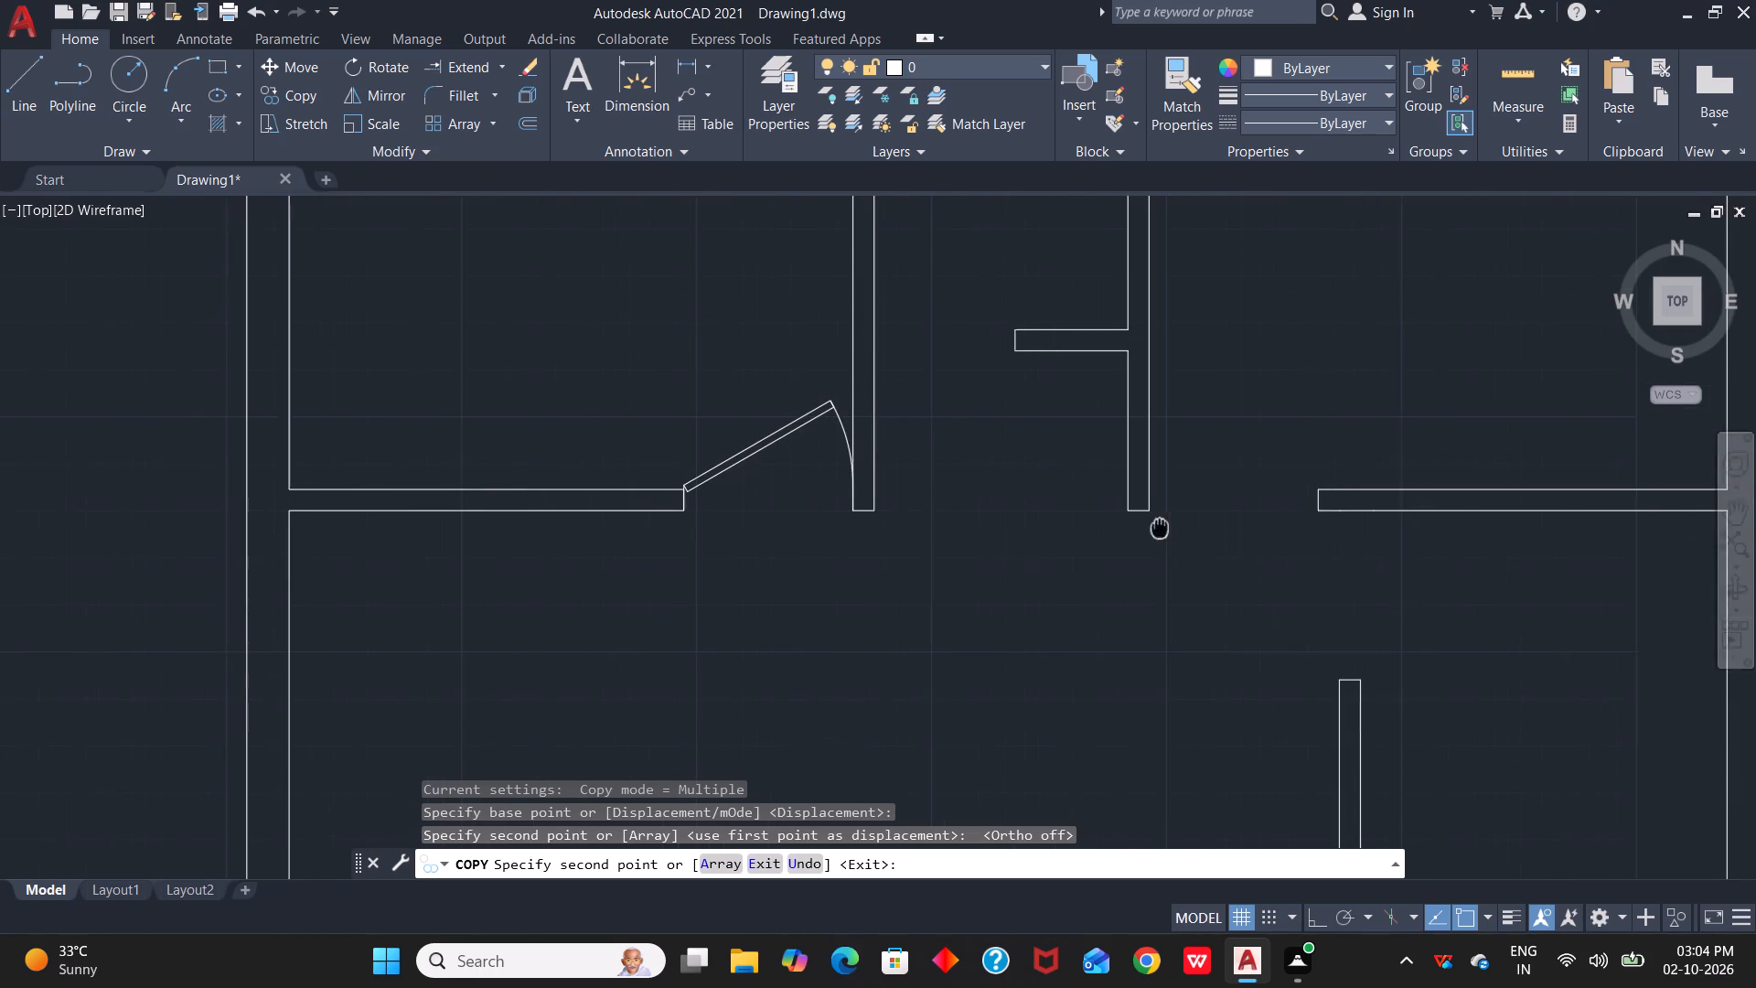
middle_click_drag(1160, 526, 1157, 526)
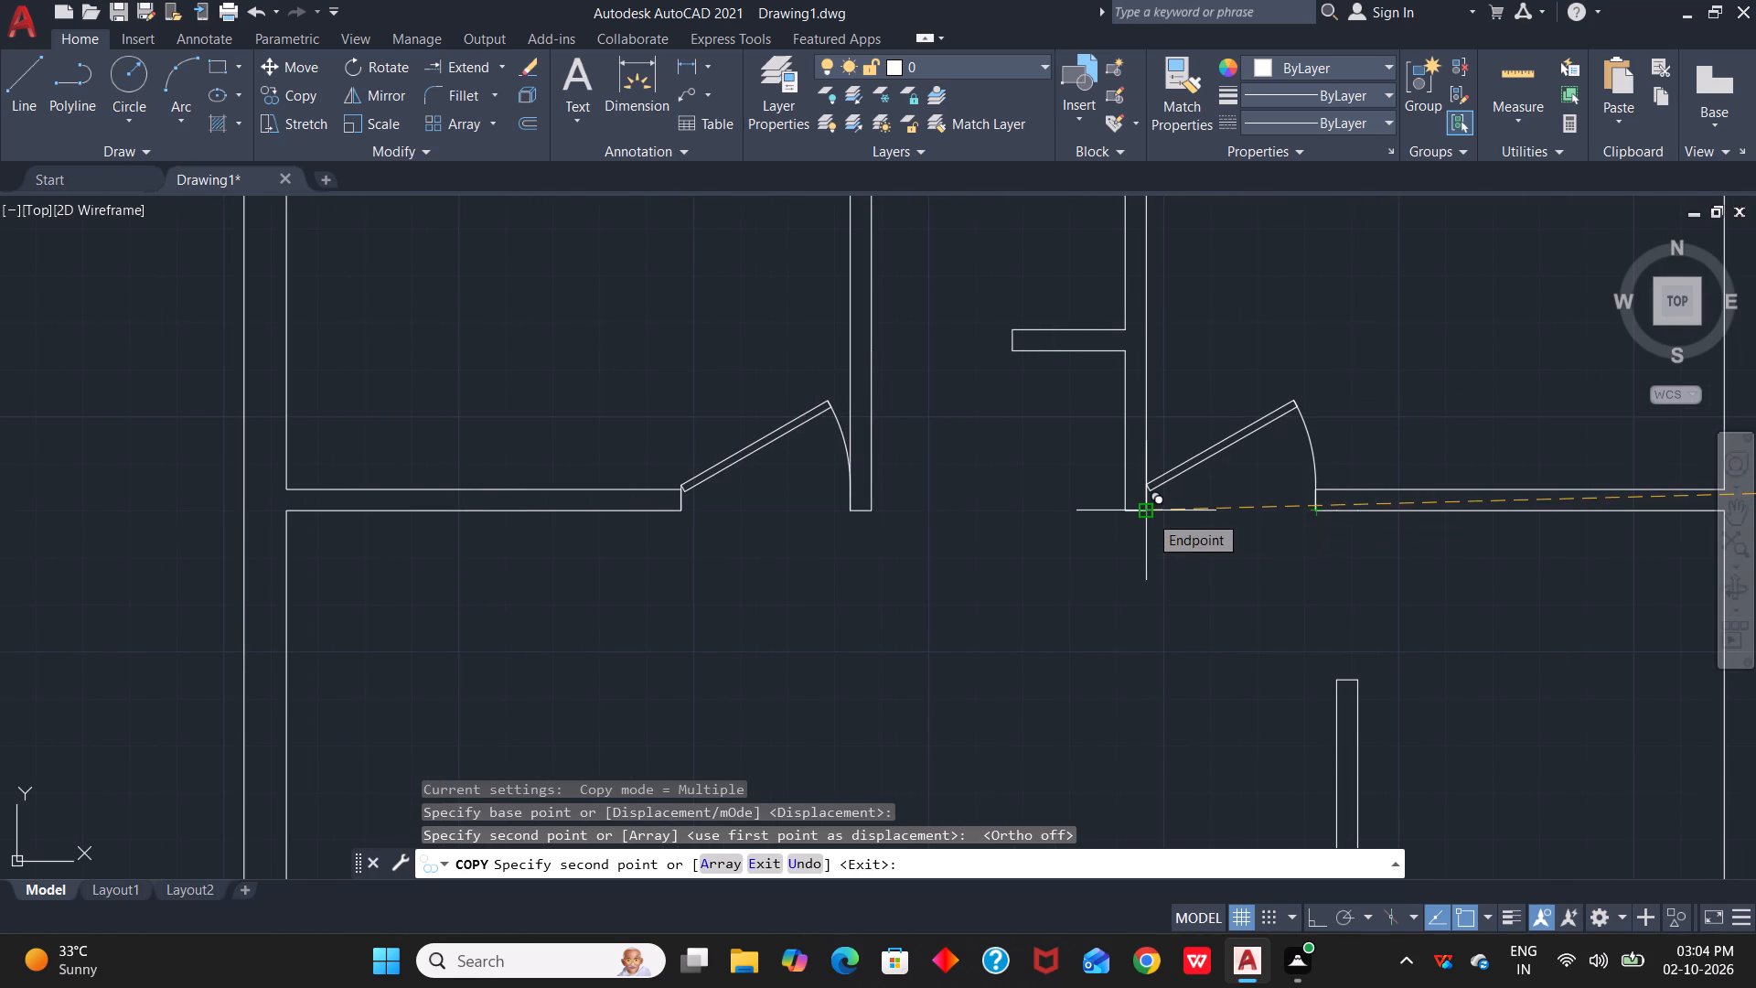
left_click(1149, 514)
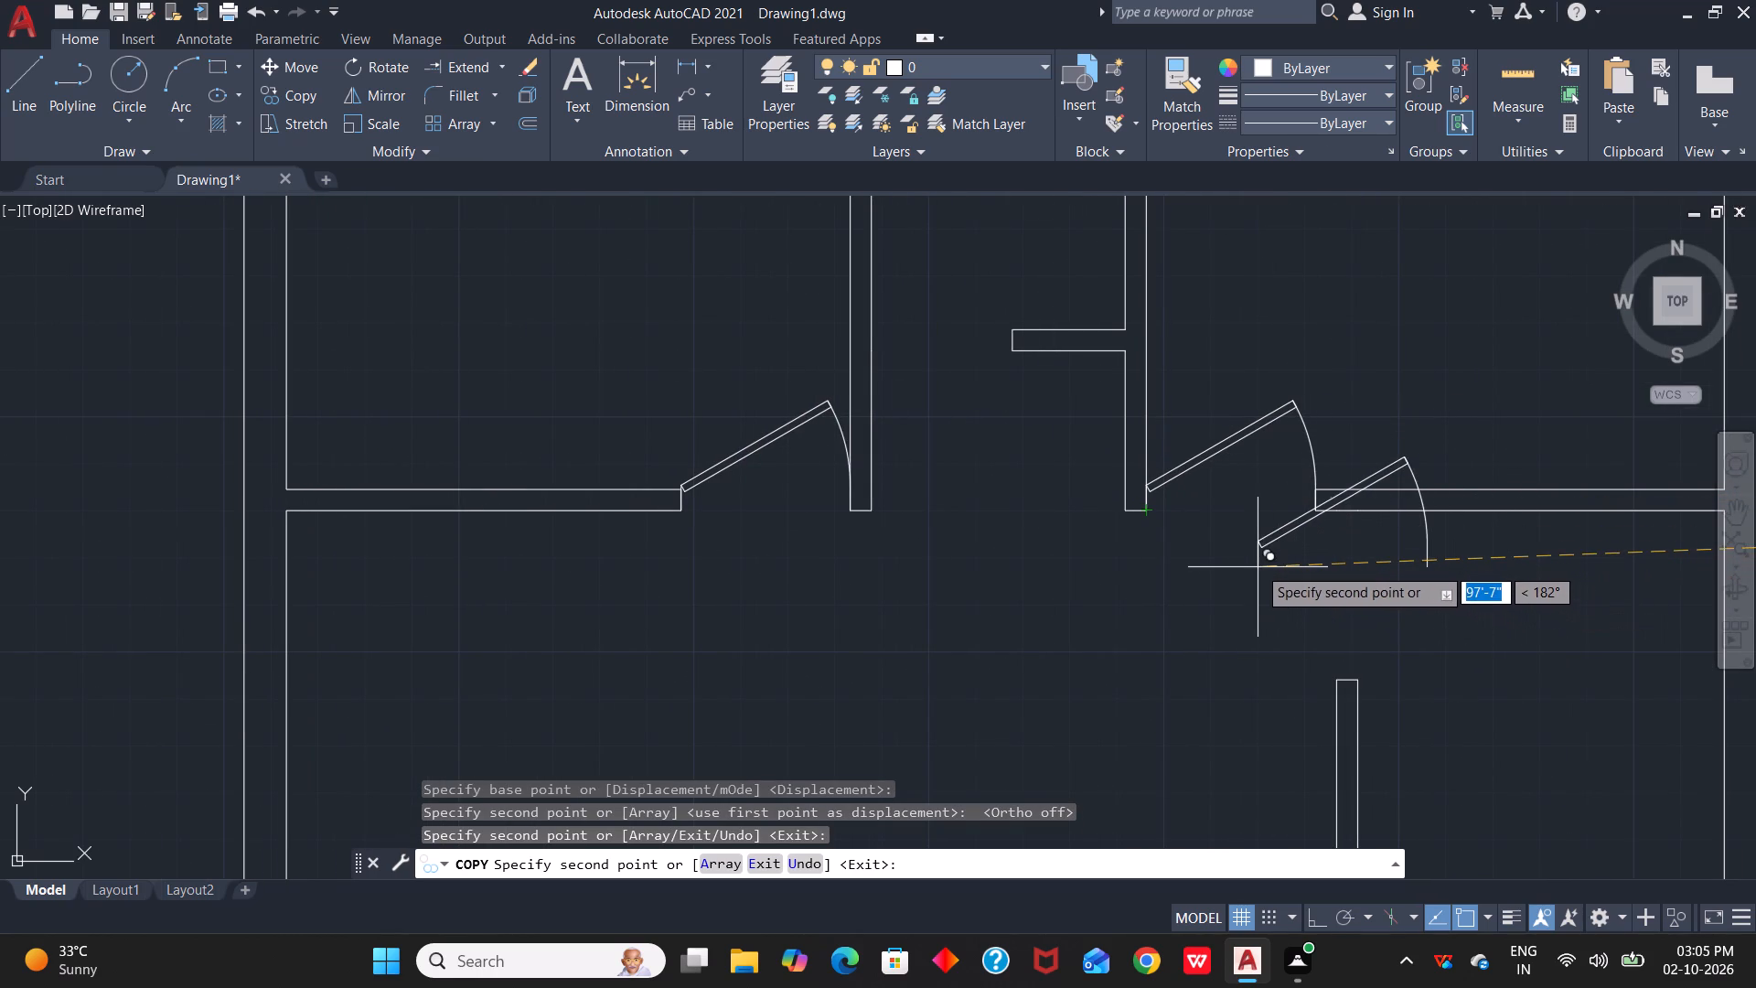
Place another copy of the 3' door in the southwest room's opening, hinged at the end of its north wall.
scroll(1251, 571, "down", 2)
scroll(1089, 701, "down", 1)
middle_click_drag(1088, 701, 1149, 505)
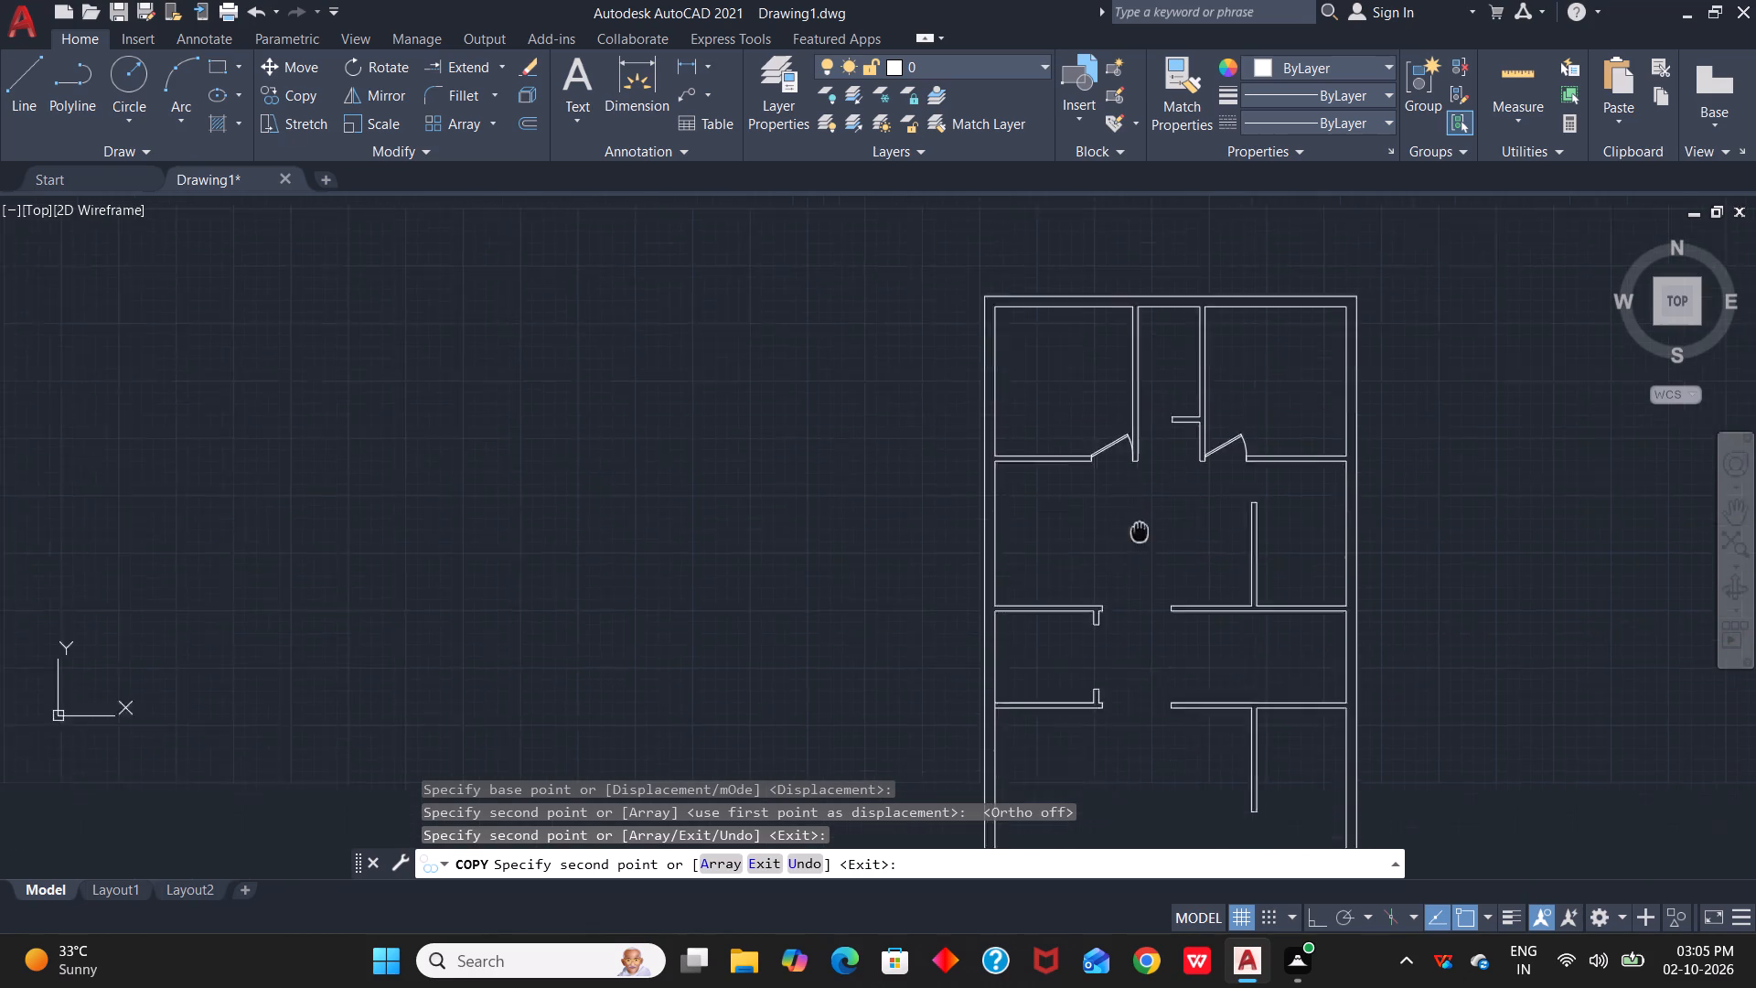
middle_click_drag(1149, 505, 1201, 375)
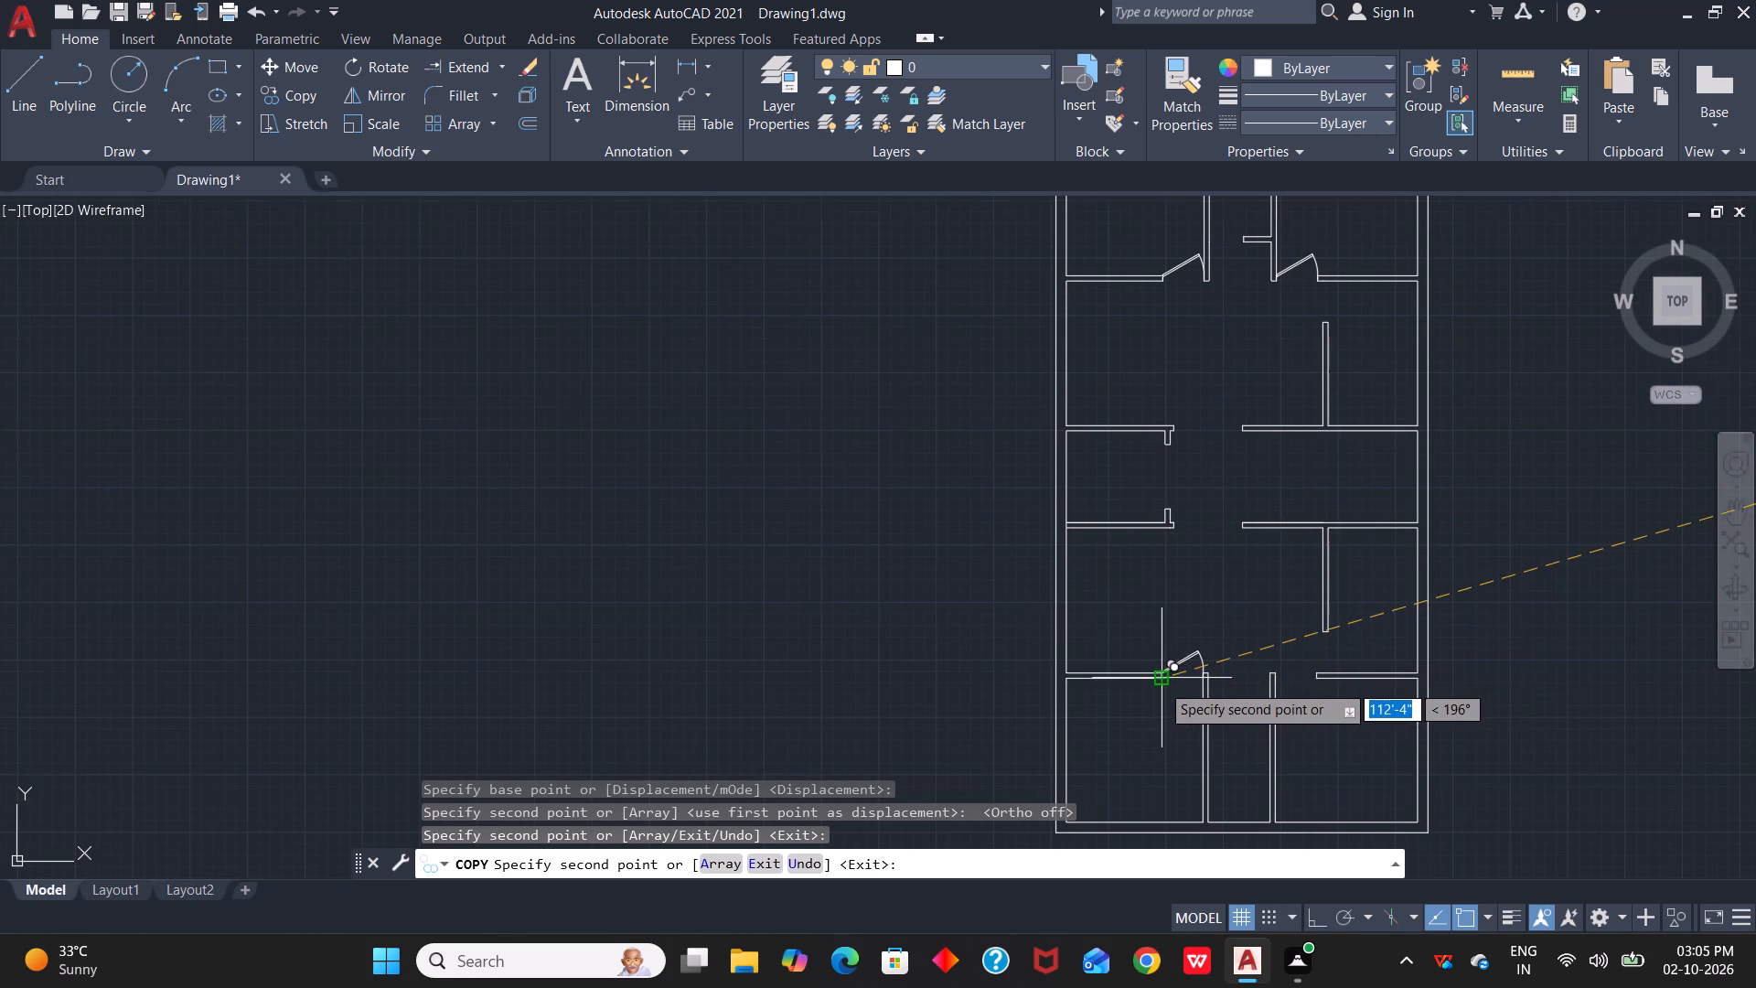
scroll(1161, 683, "up", 4)
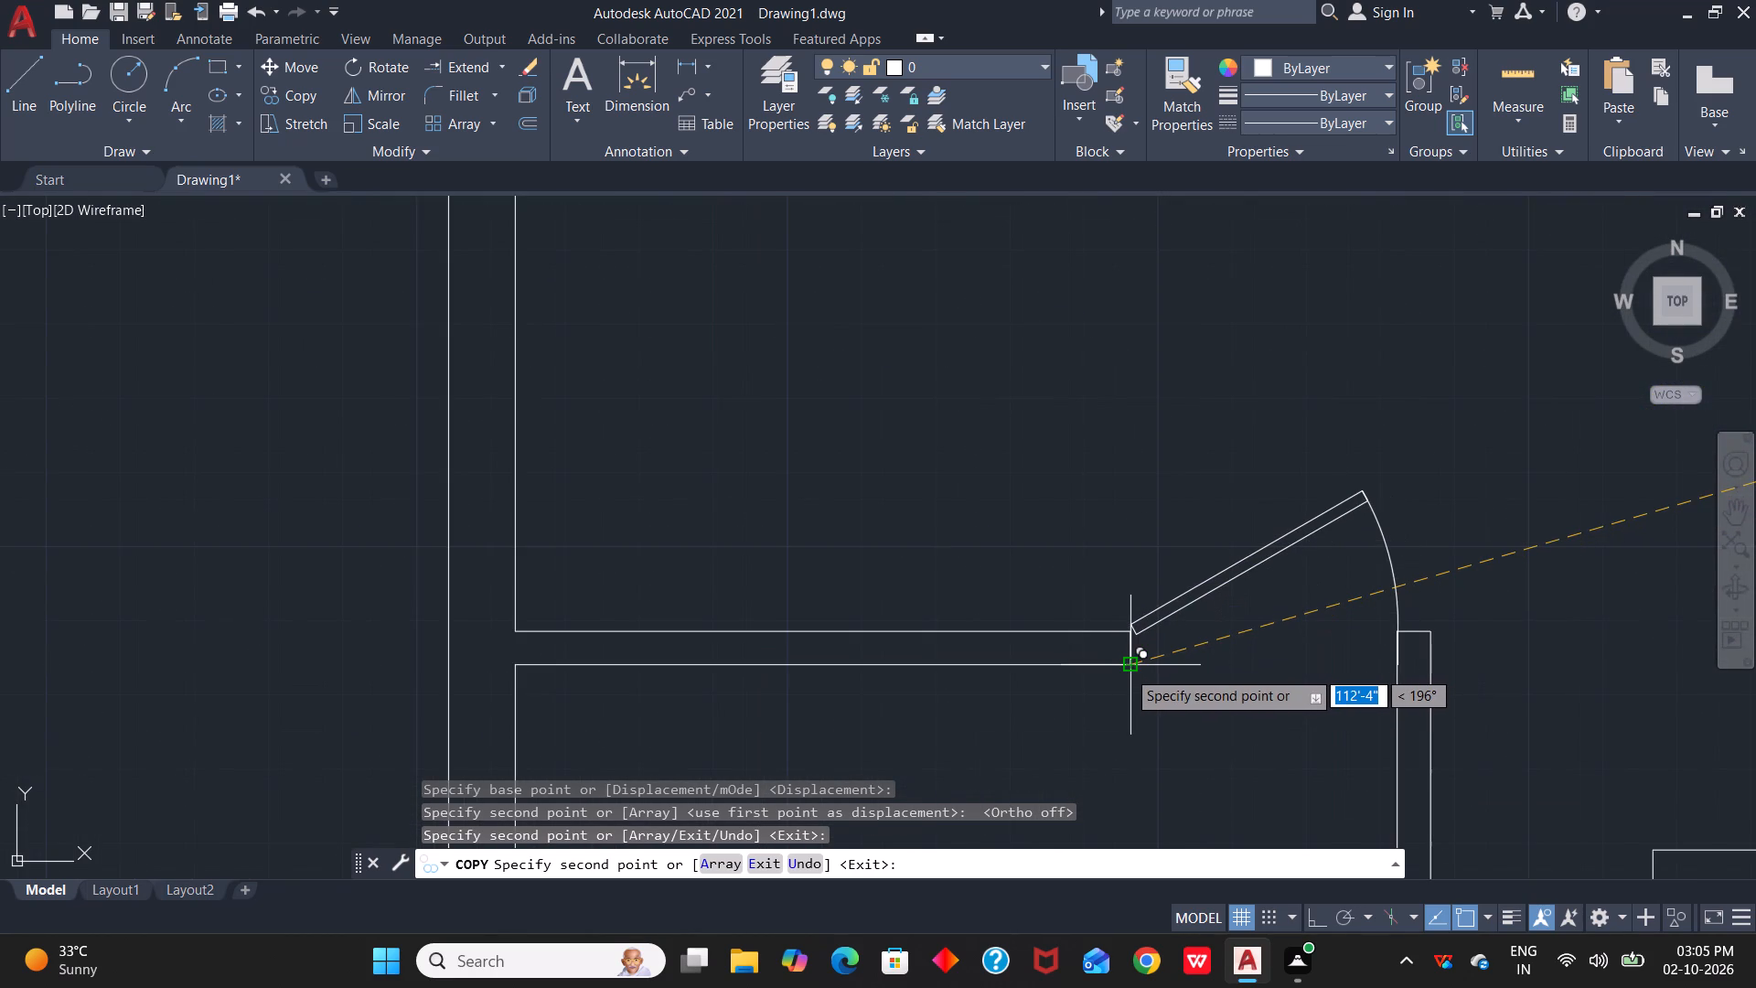
left_click(1127, 670)
Place another copy of the 3' door in the southeast room's opening, hinged on the eastern passage wall and level with the north wall.
scroll(1360, 716, "down", 2)
middle_click_drag(1363, 714, 837, 679)
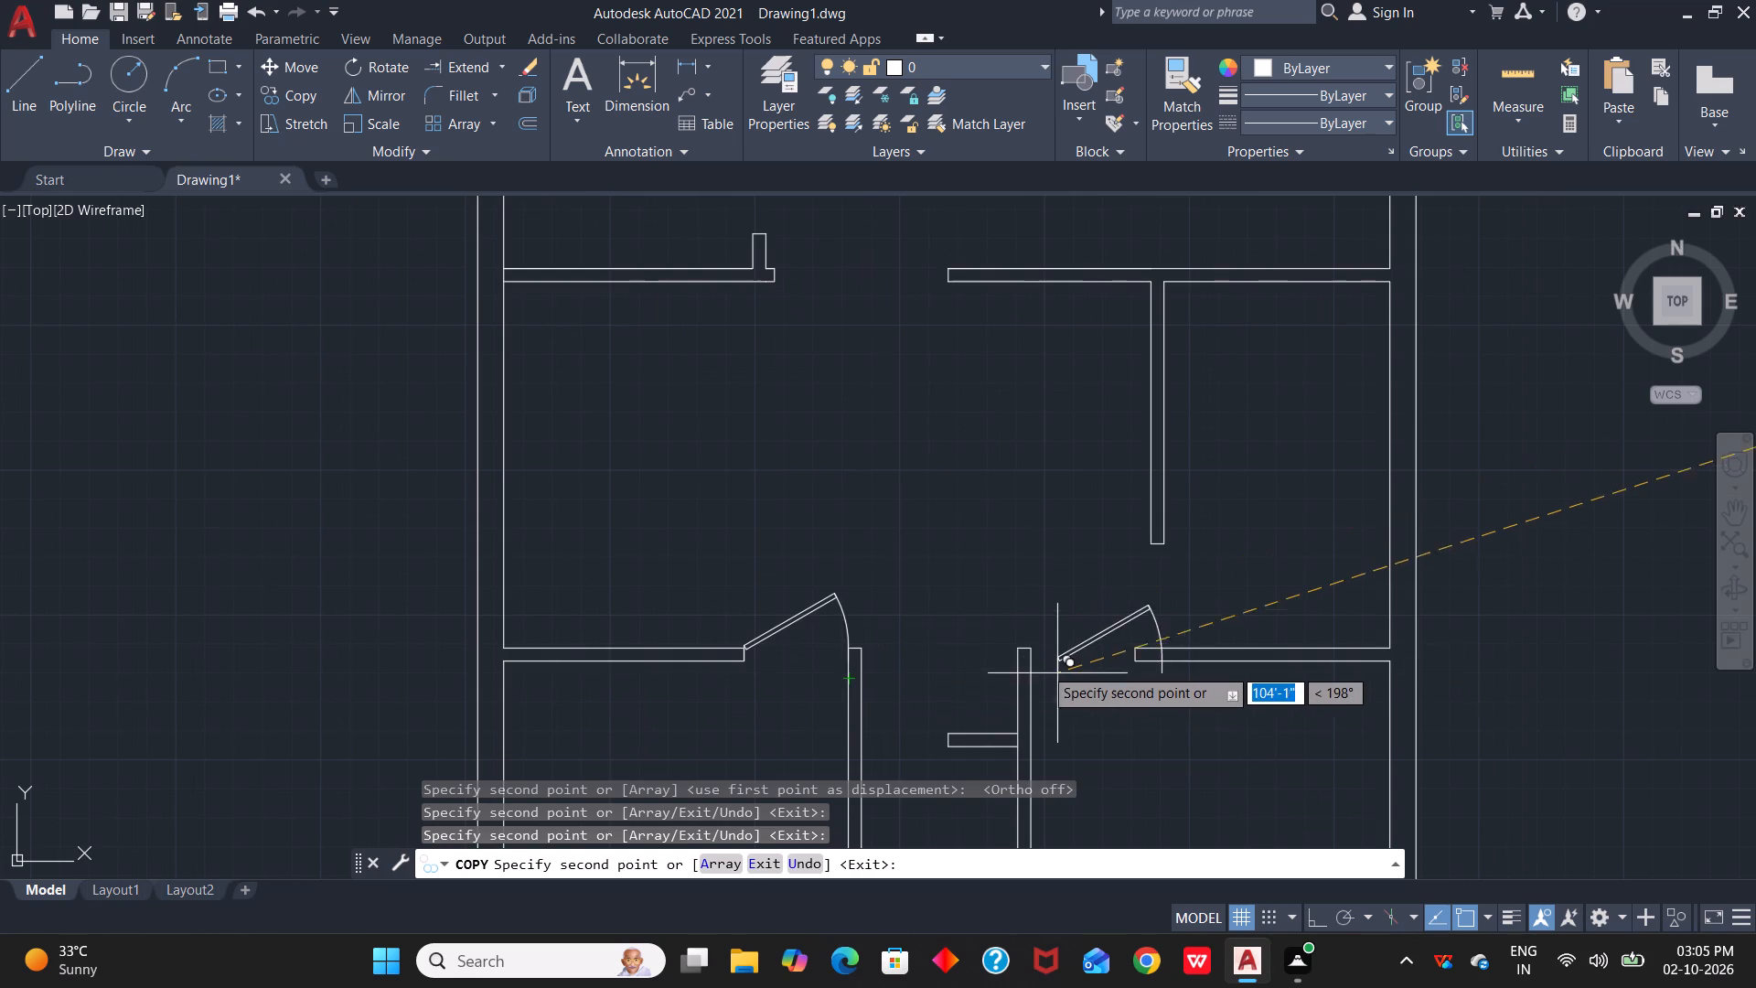
scroll(1036, 664, "up", 2)
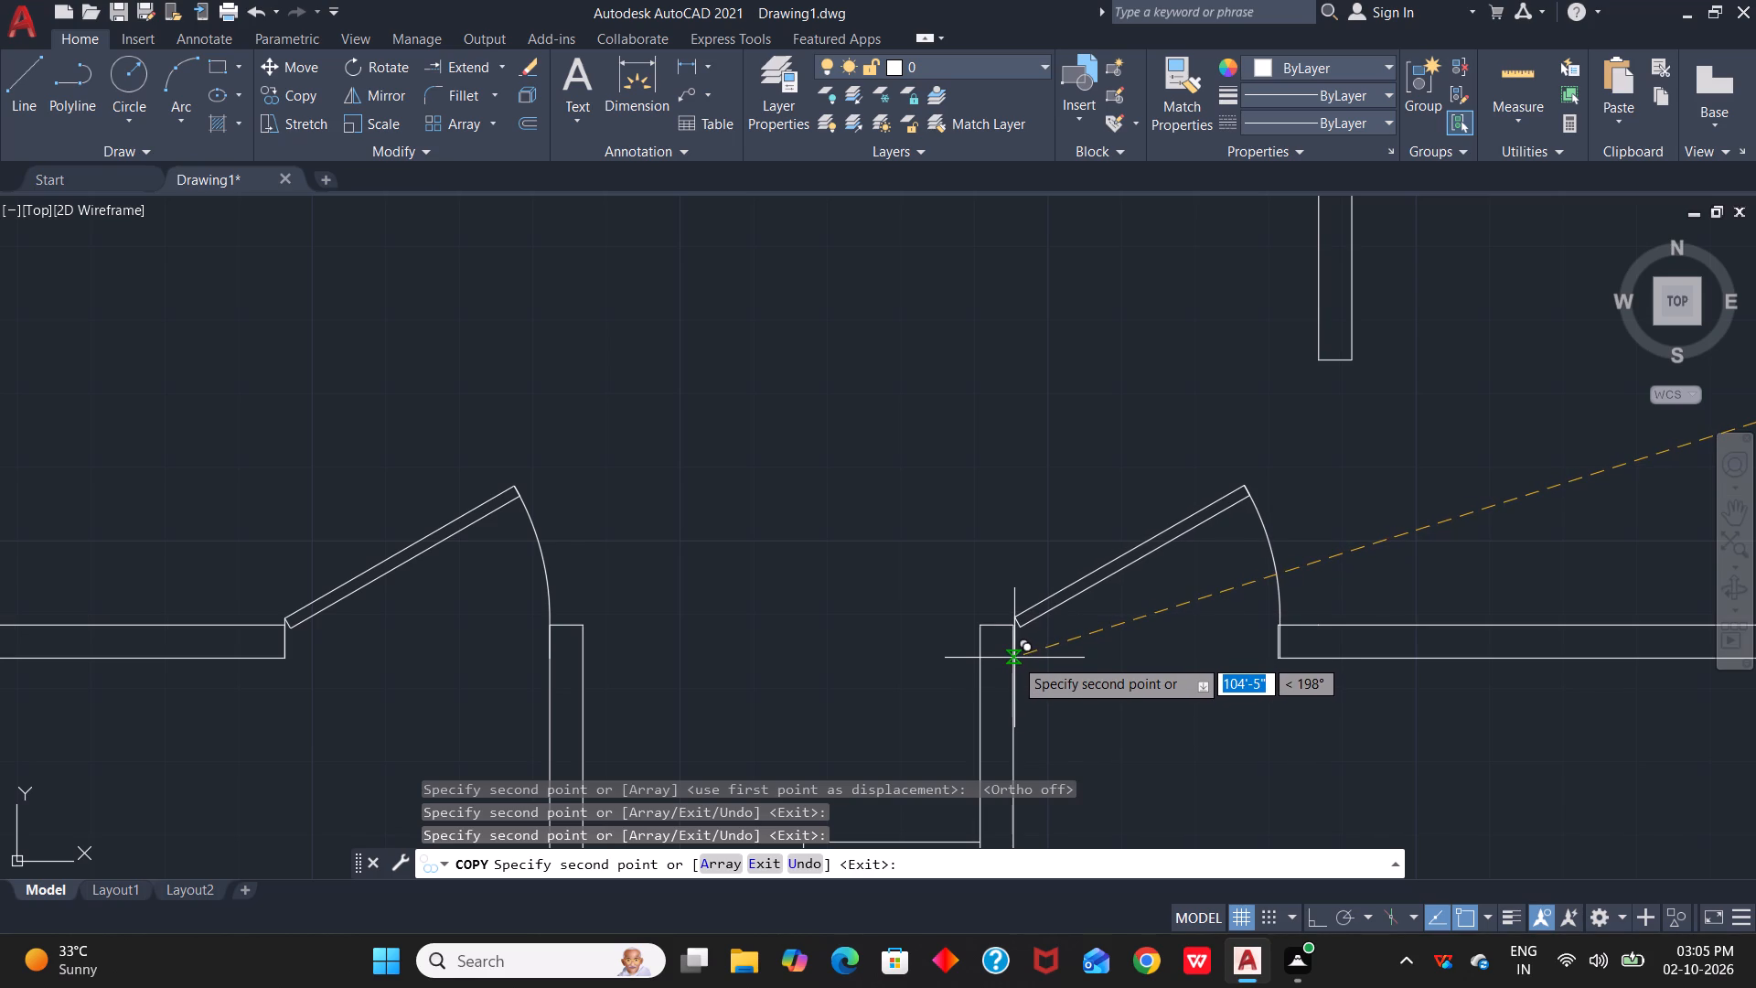
scroll(1014, 658, "up", 4)
middle_click_drag(1014, 658, 980, 652)
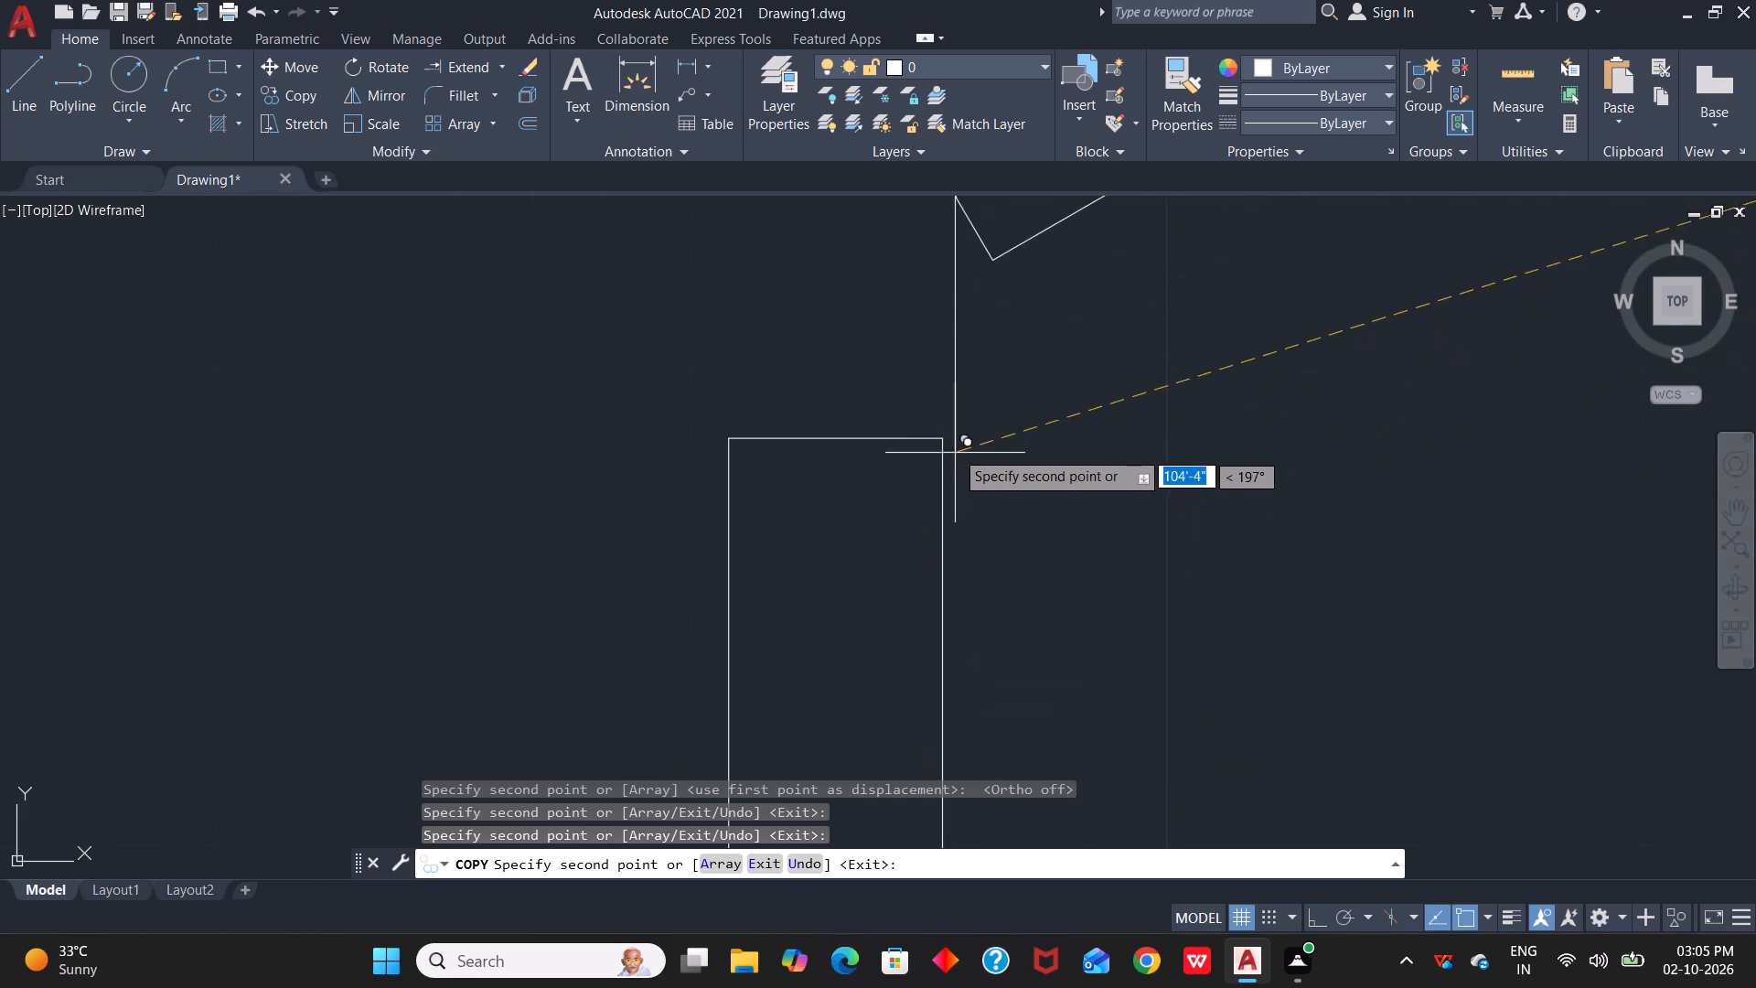
scroll(935, 628, "down", 2)
middle_click_drag(935, 628, 593, 569)
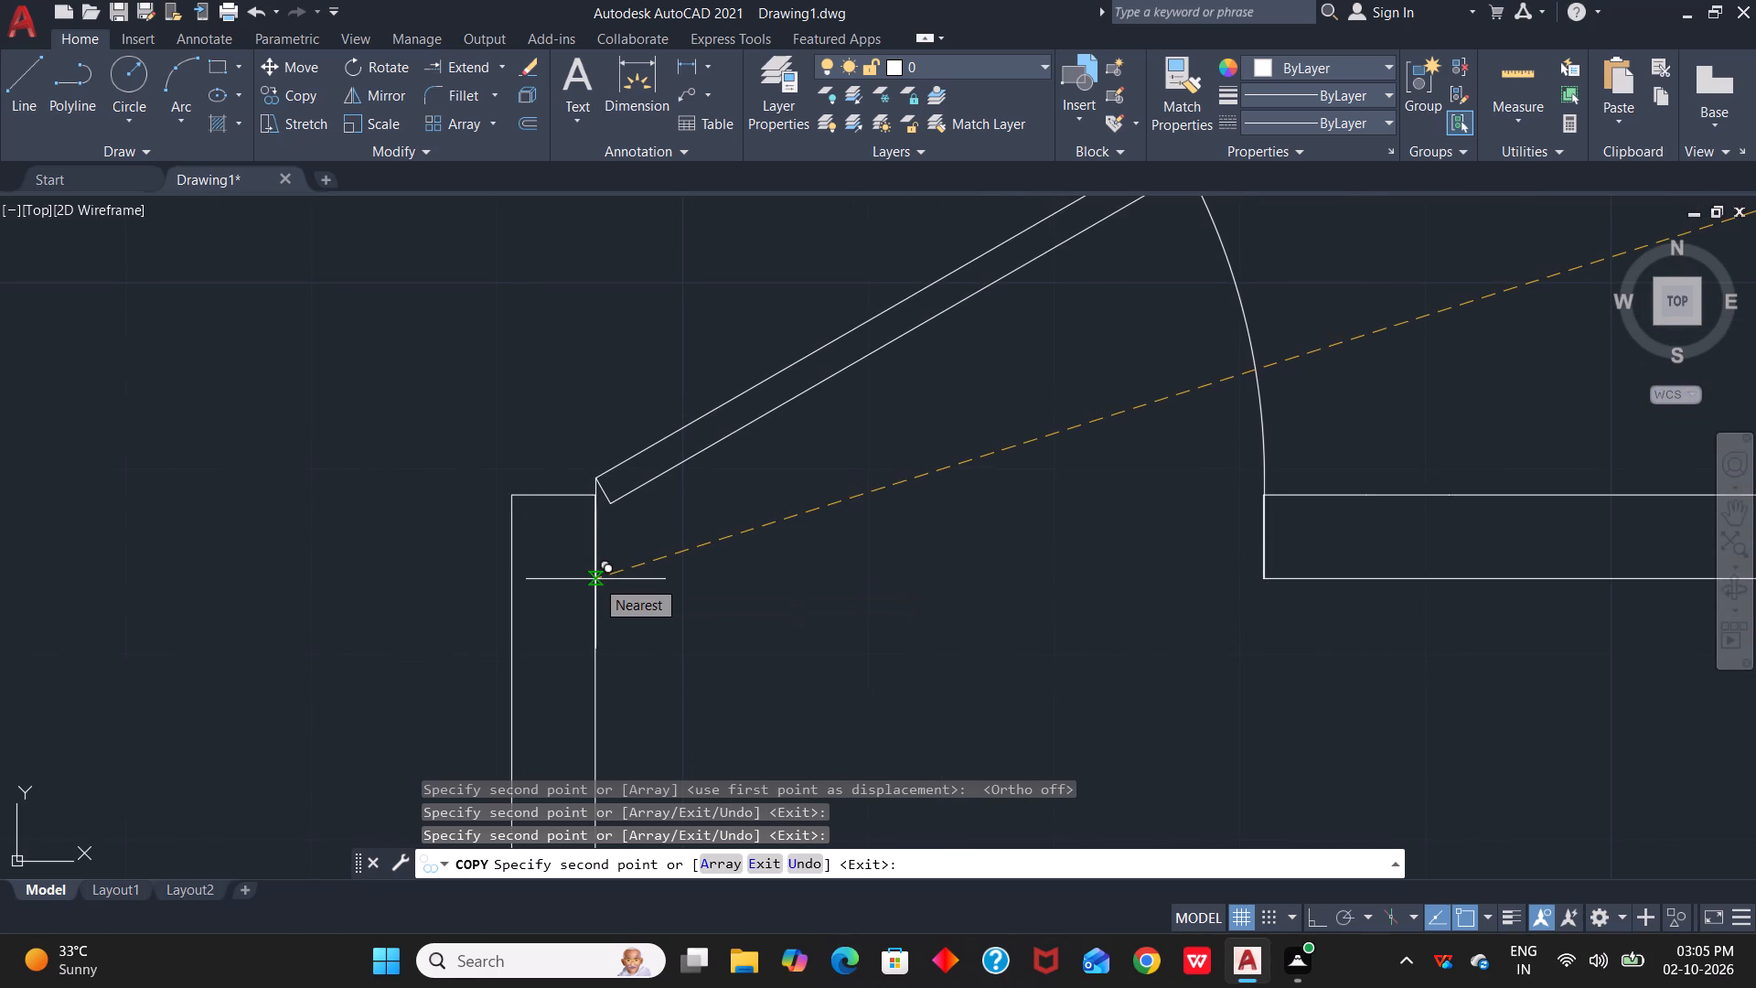
left_click(595, 579)
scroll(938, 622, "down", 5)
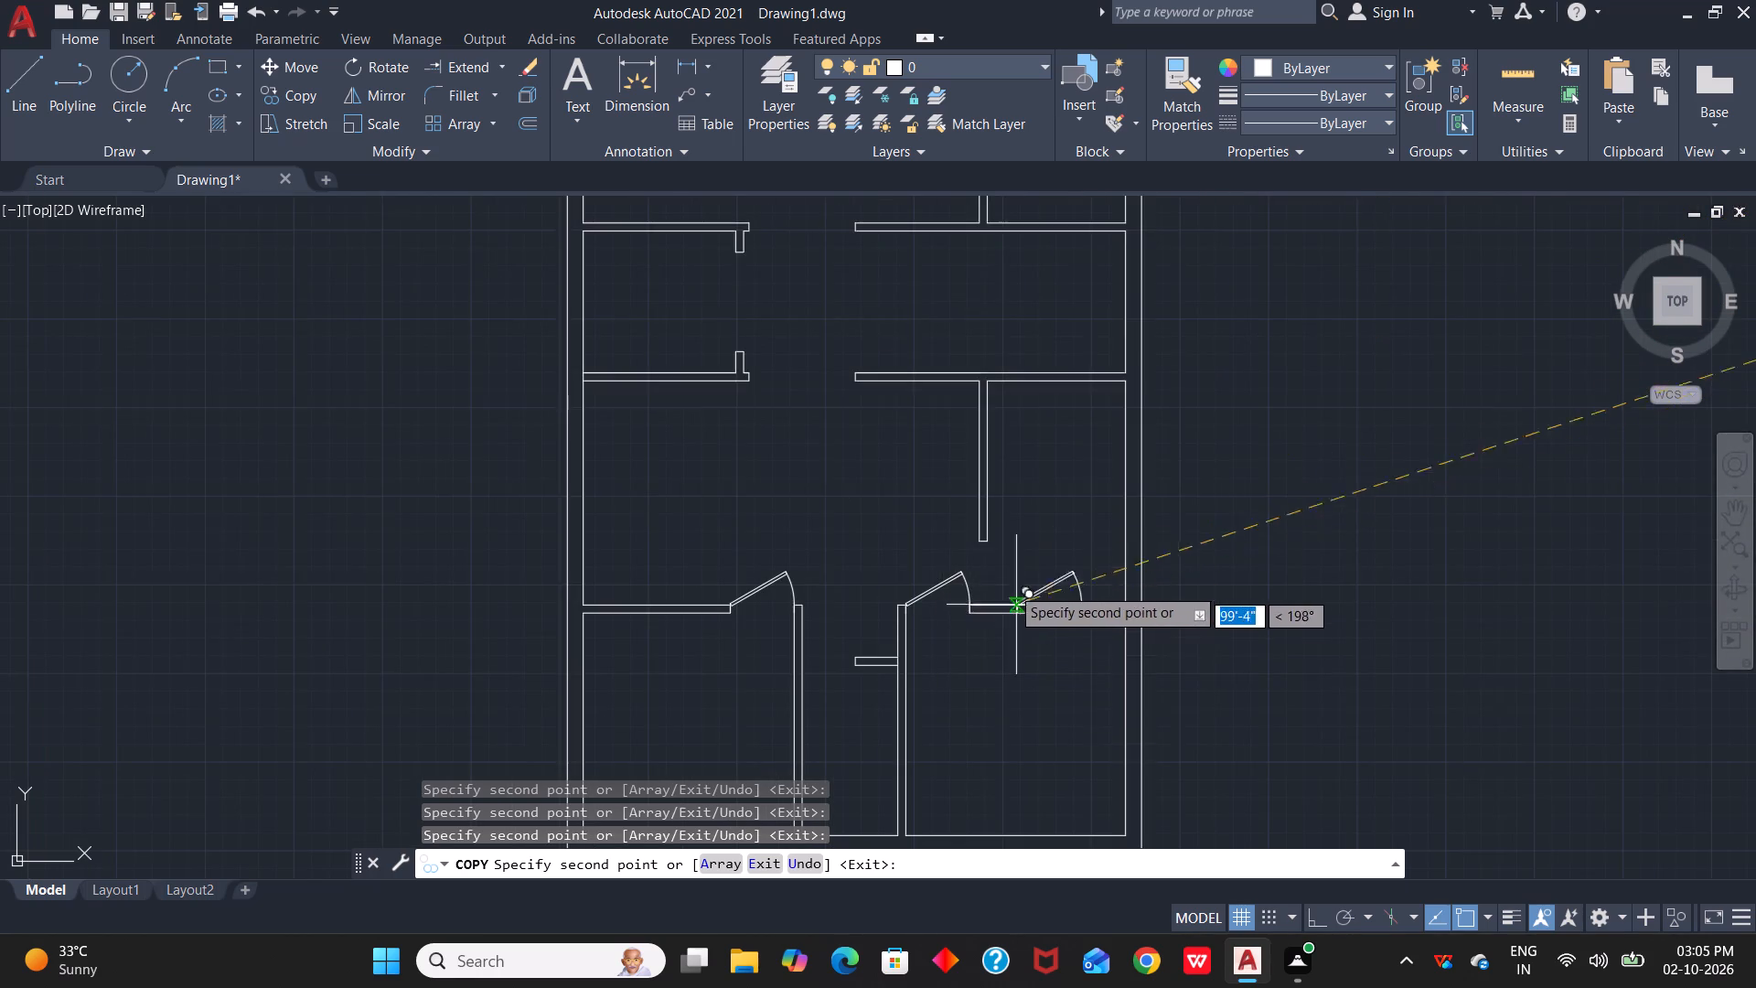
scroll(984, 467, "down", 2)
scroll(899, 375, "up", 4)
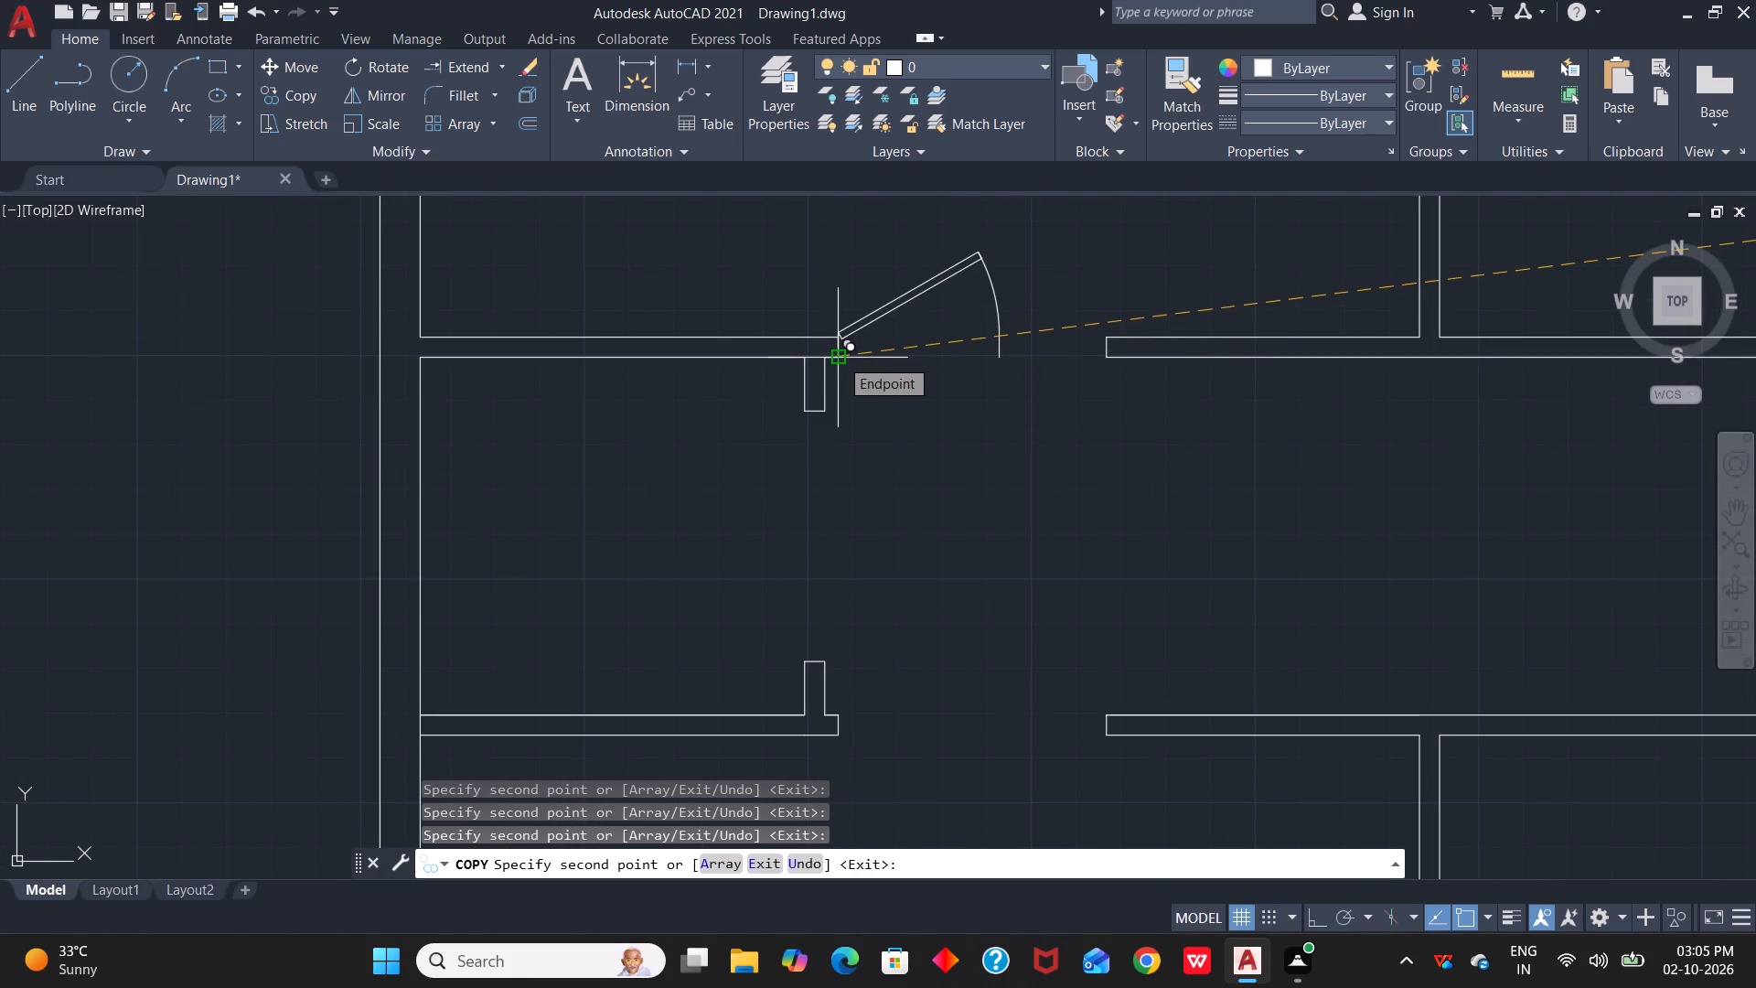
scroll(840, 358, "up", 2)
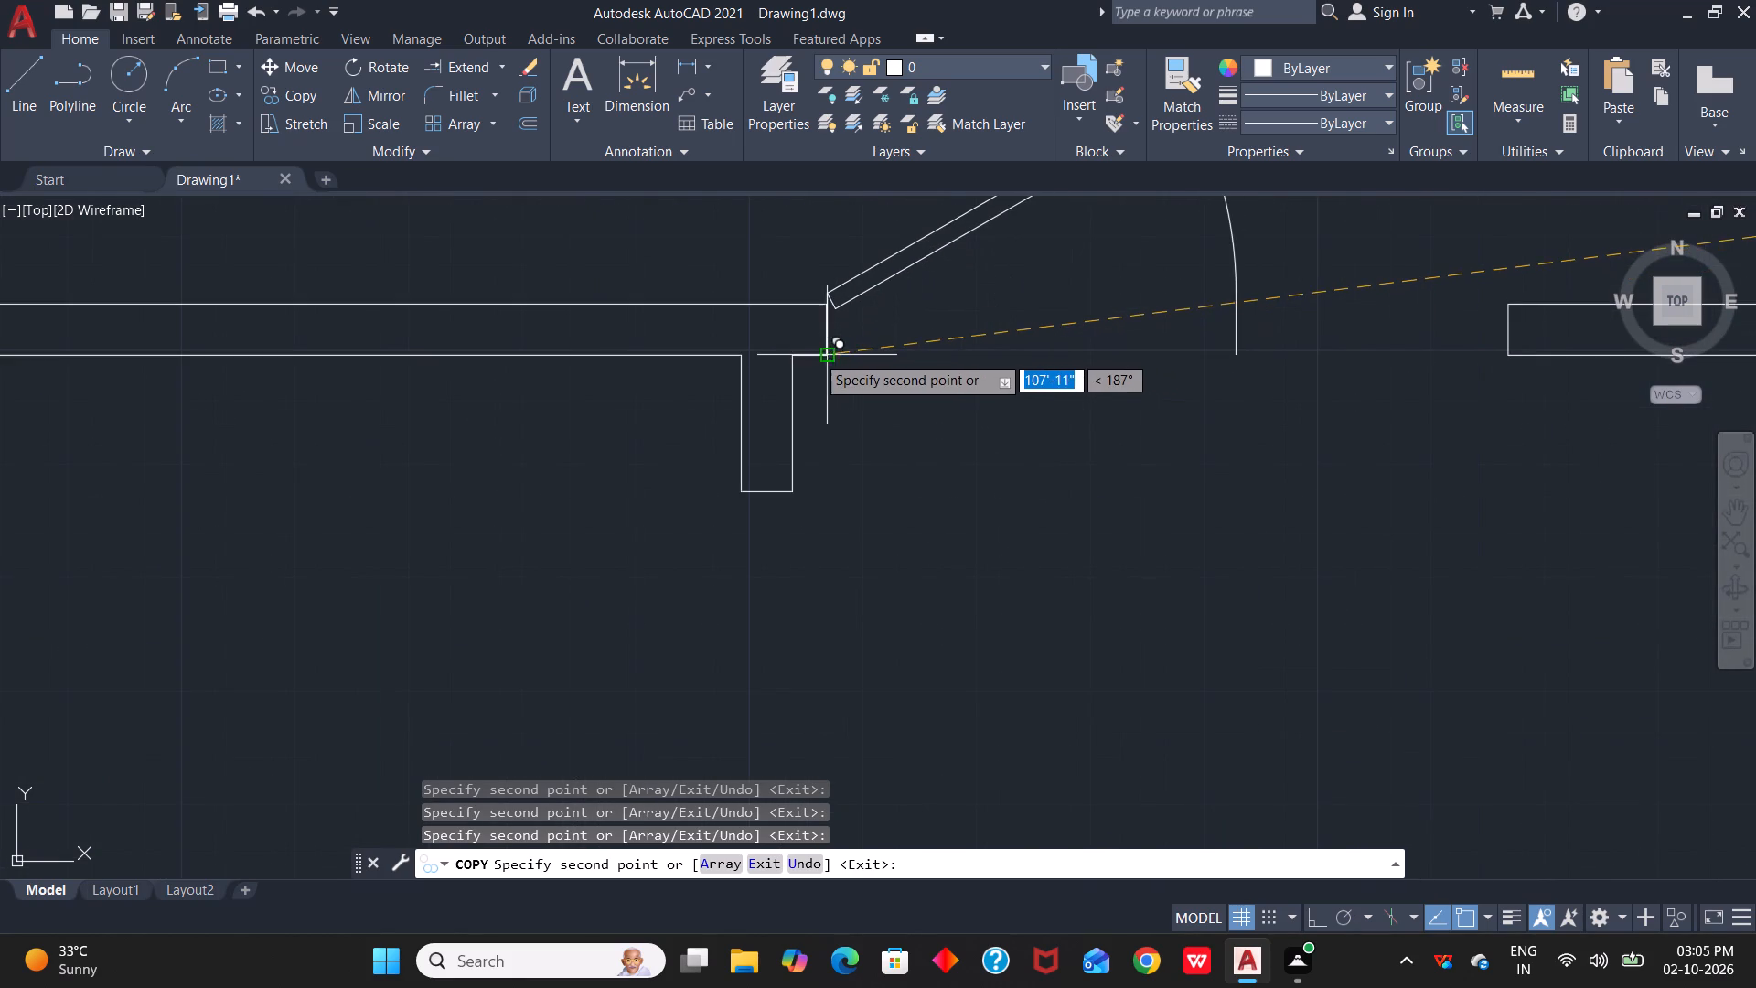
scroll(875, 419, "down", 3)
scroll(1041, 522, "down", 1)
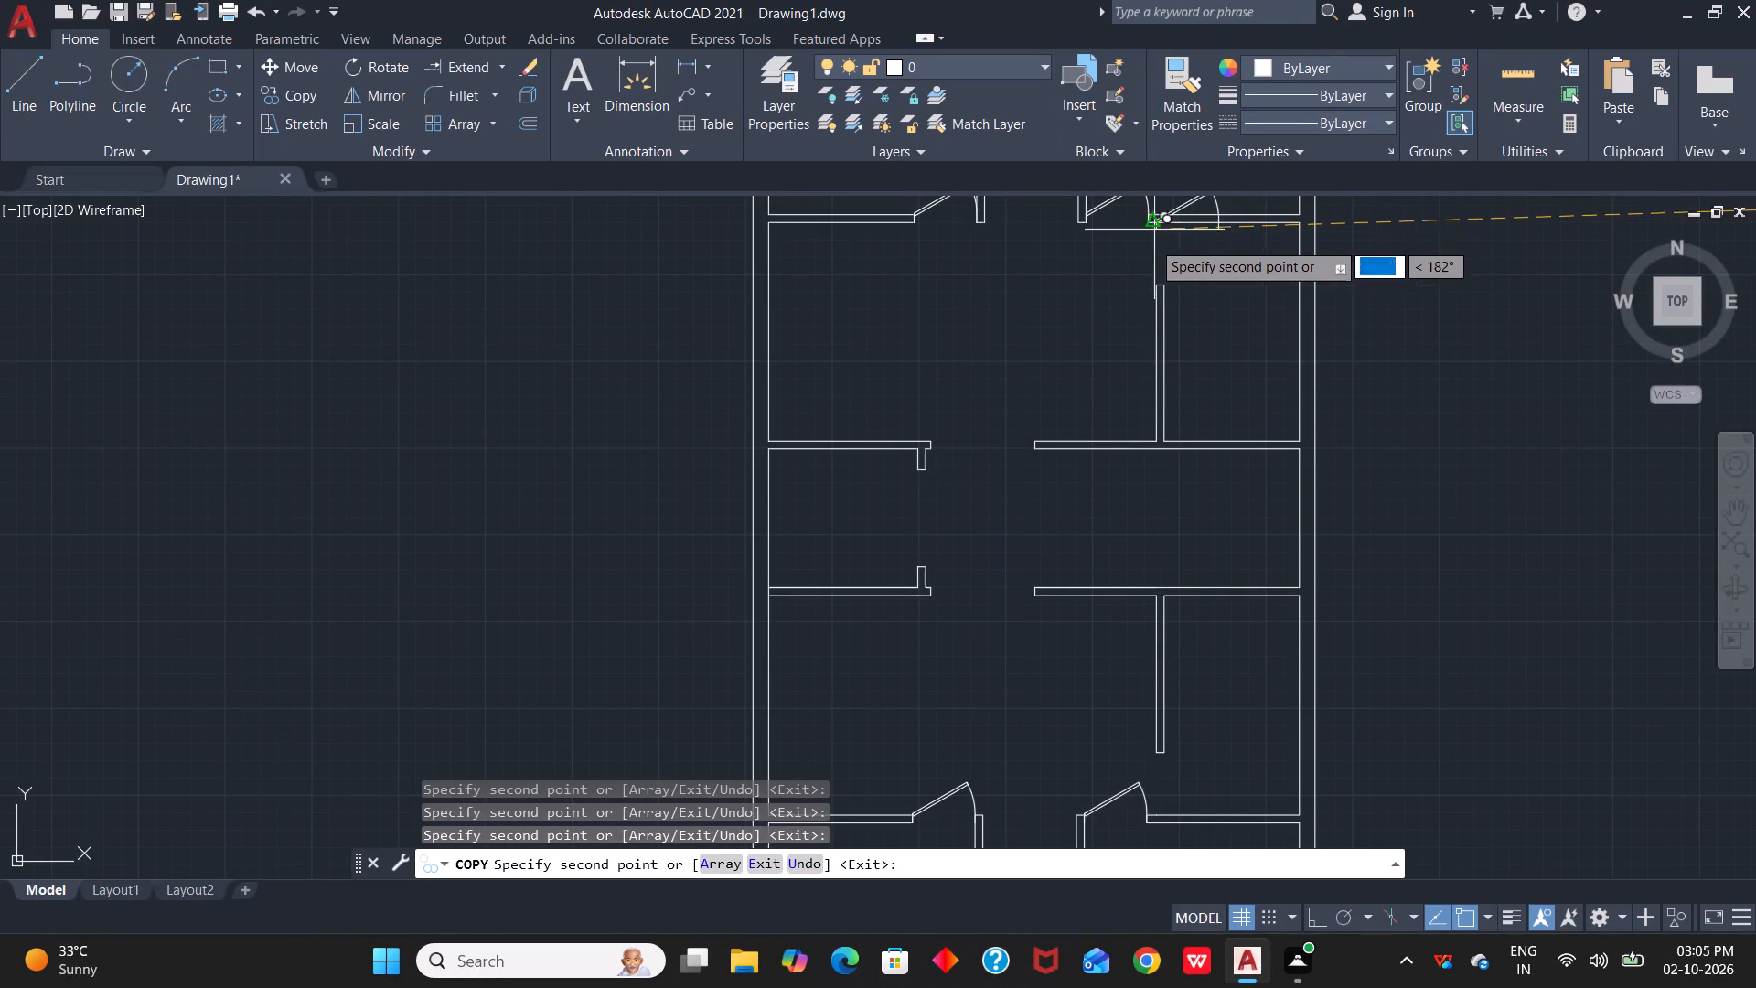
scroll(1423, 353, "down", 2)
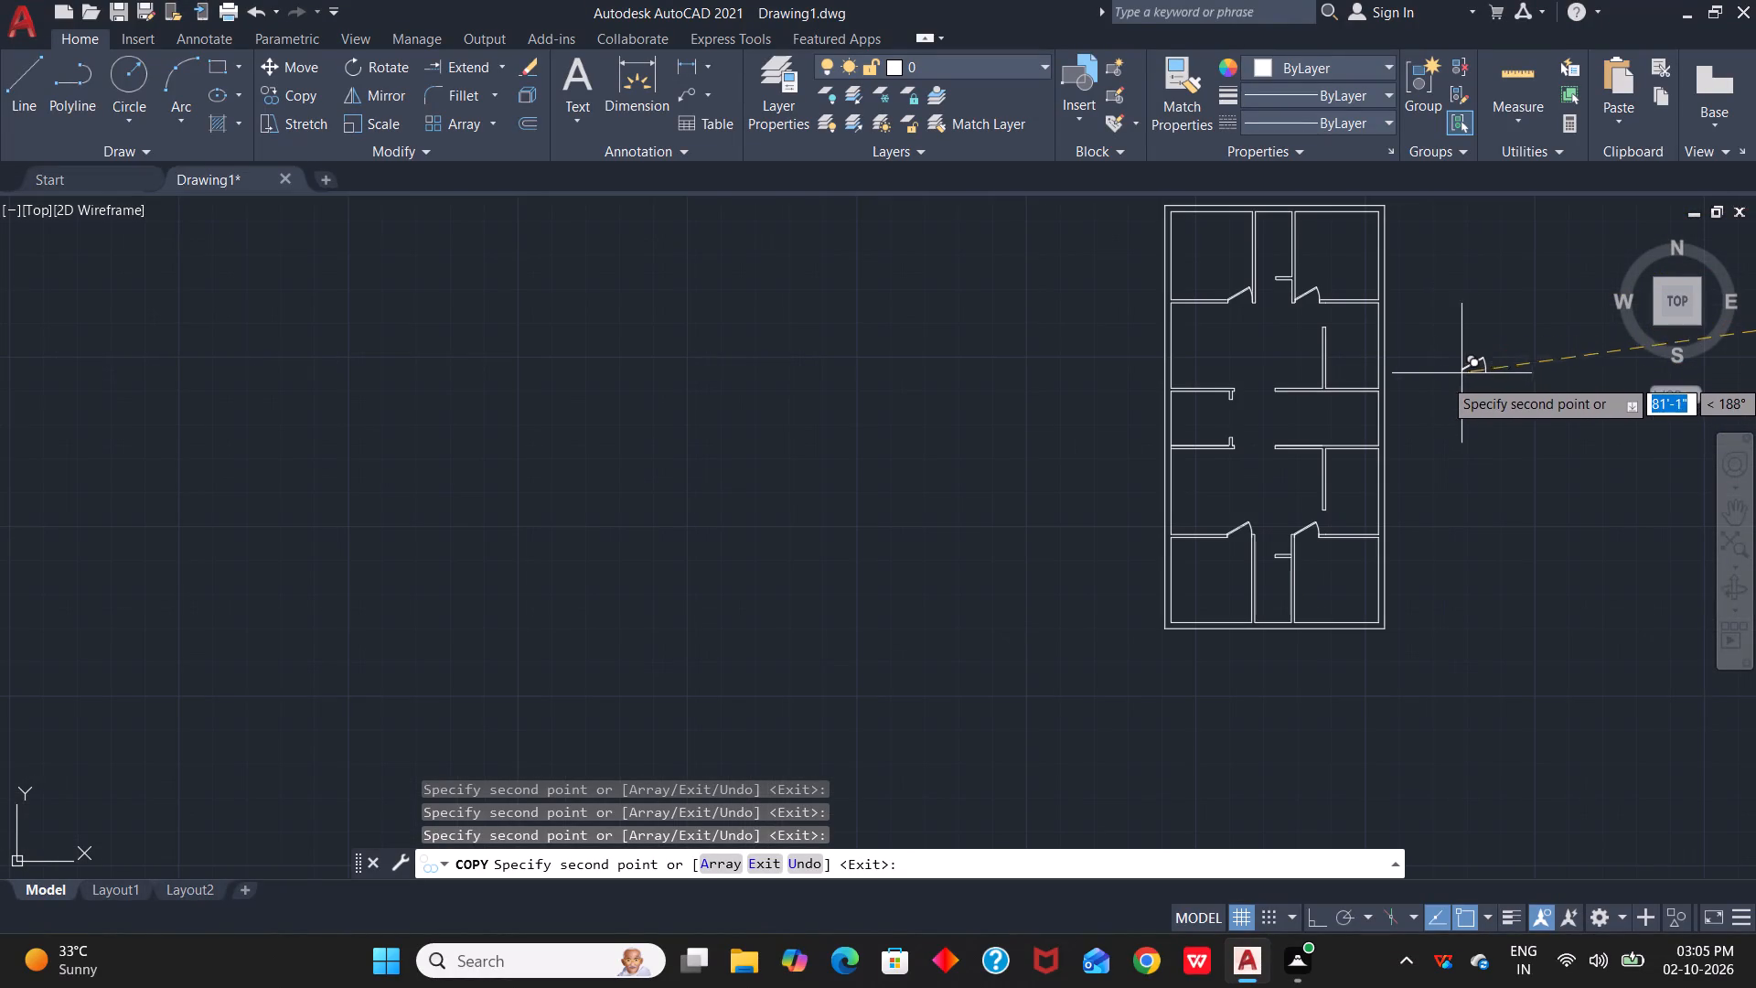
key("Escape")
Rotate the original 3' door beside the plan 90° clockwise about its hinge-side lower endpoint, with Ortho on.
middle_click_drag(1473, 402, 666, 543)
scroll(1082, 489, "down", 1)
left_click_drag(997, 407, 1066, 466)
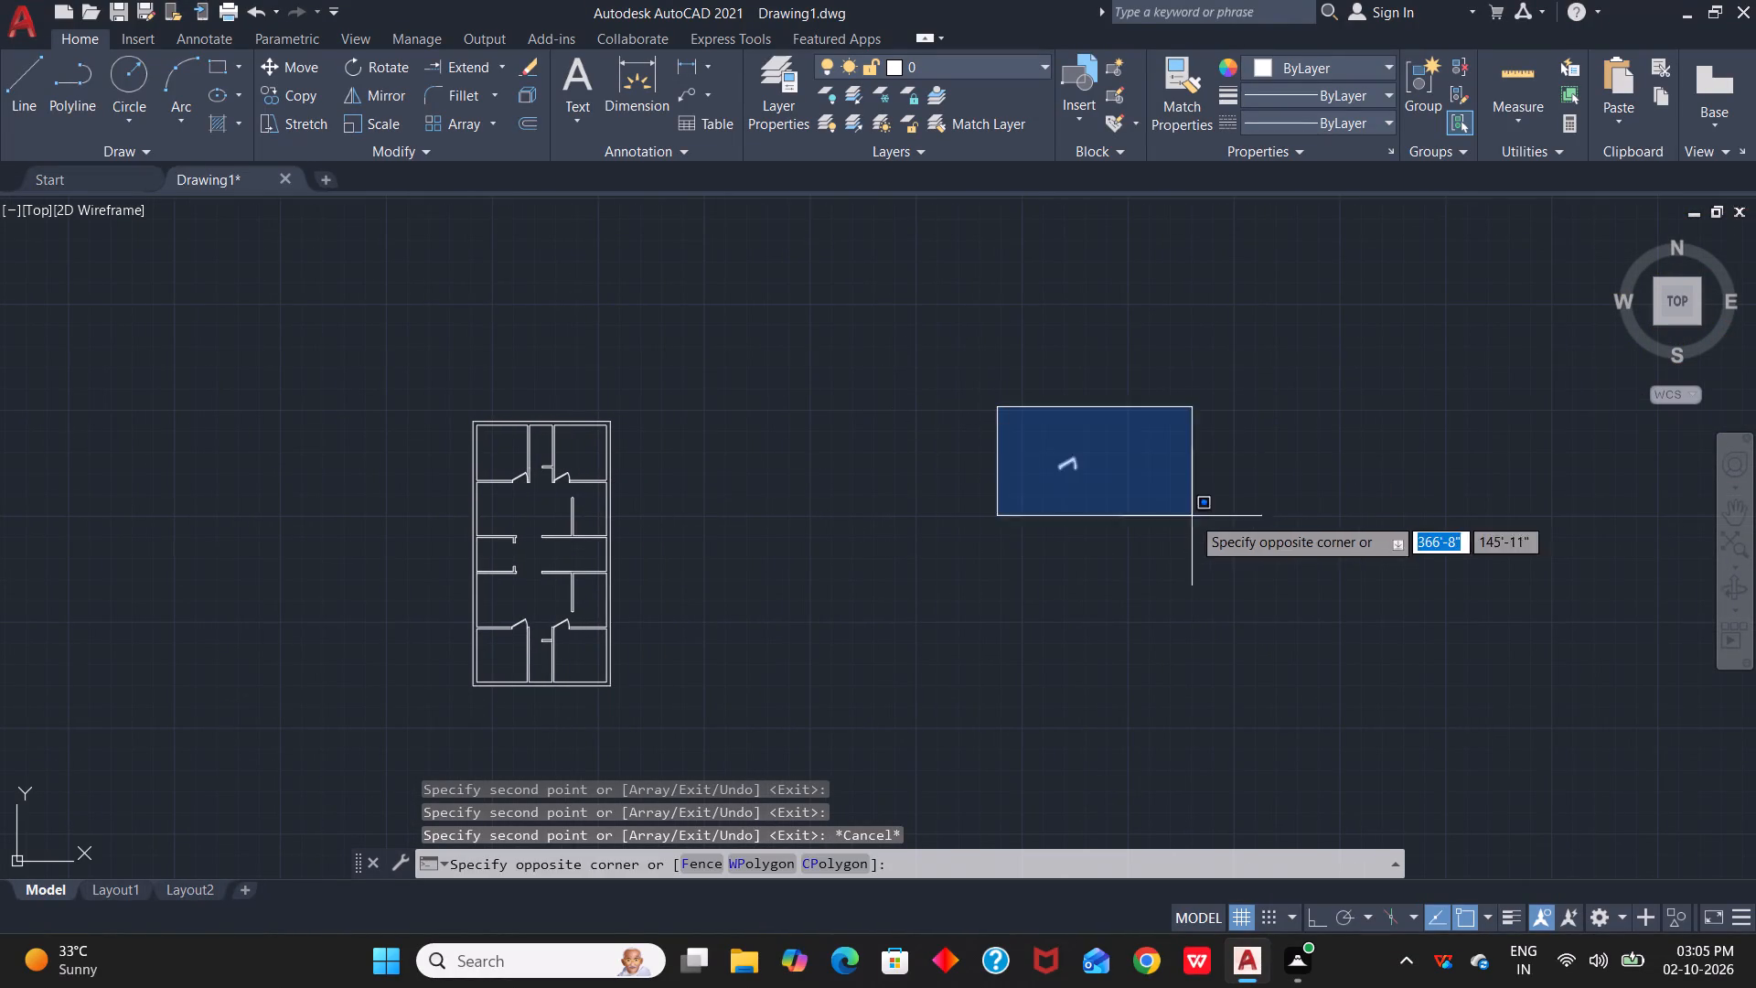
left_click(1206, 542)
key("r")
key("o")
key("space")
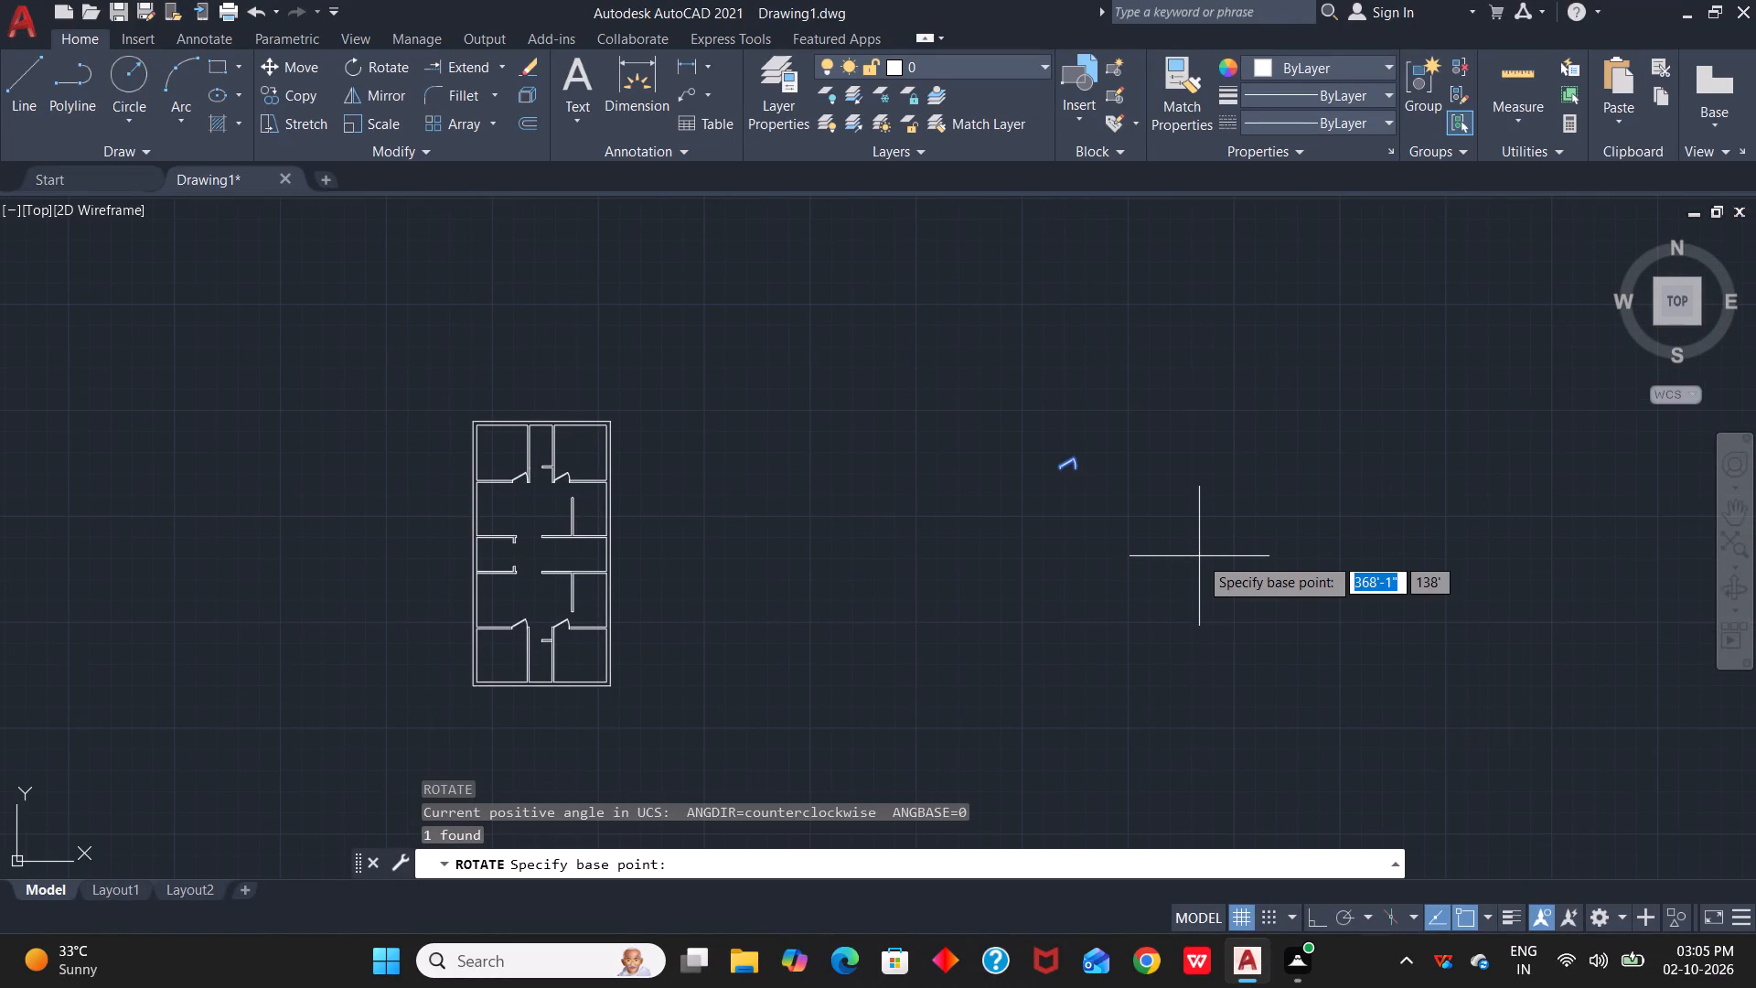
key("F8")
scroll(1044, 473, "up", 4)
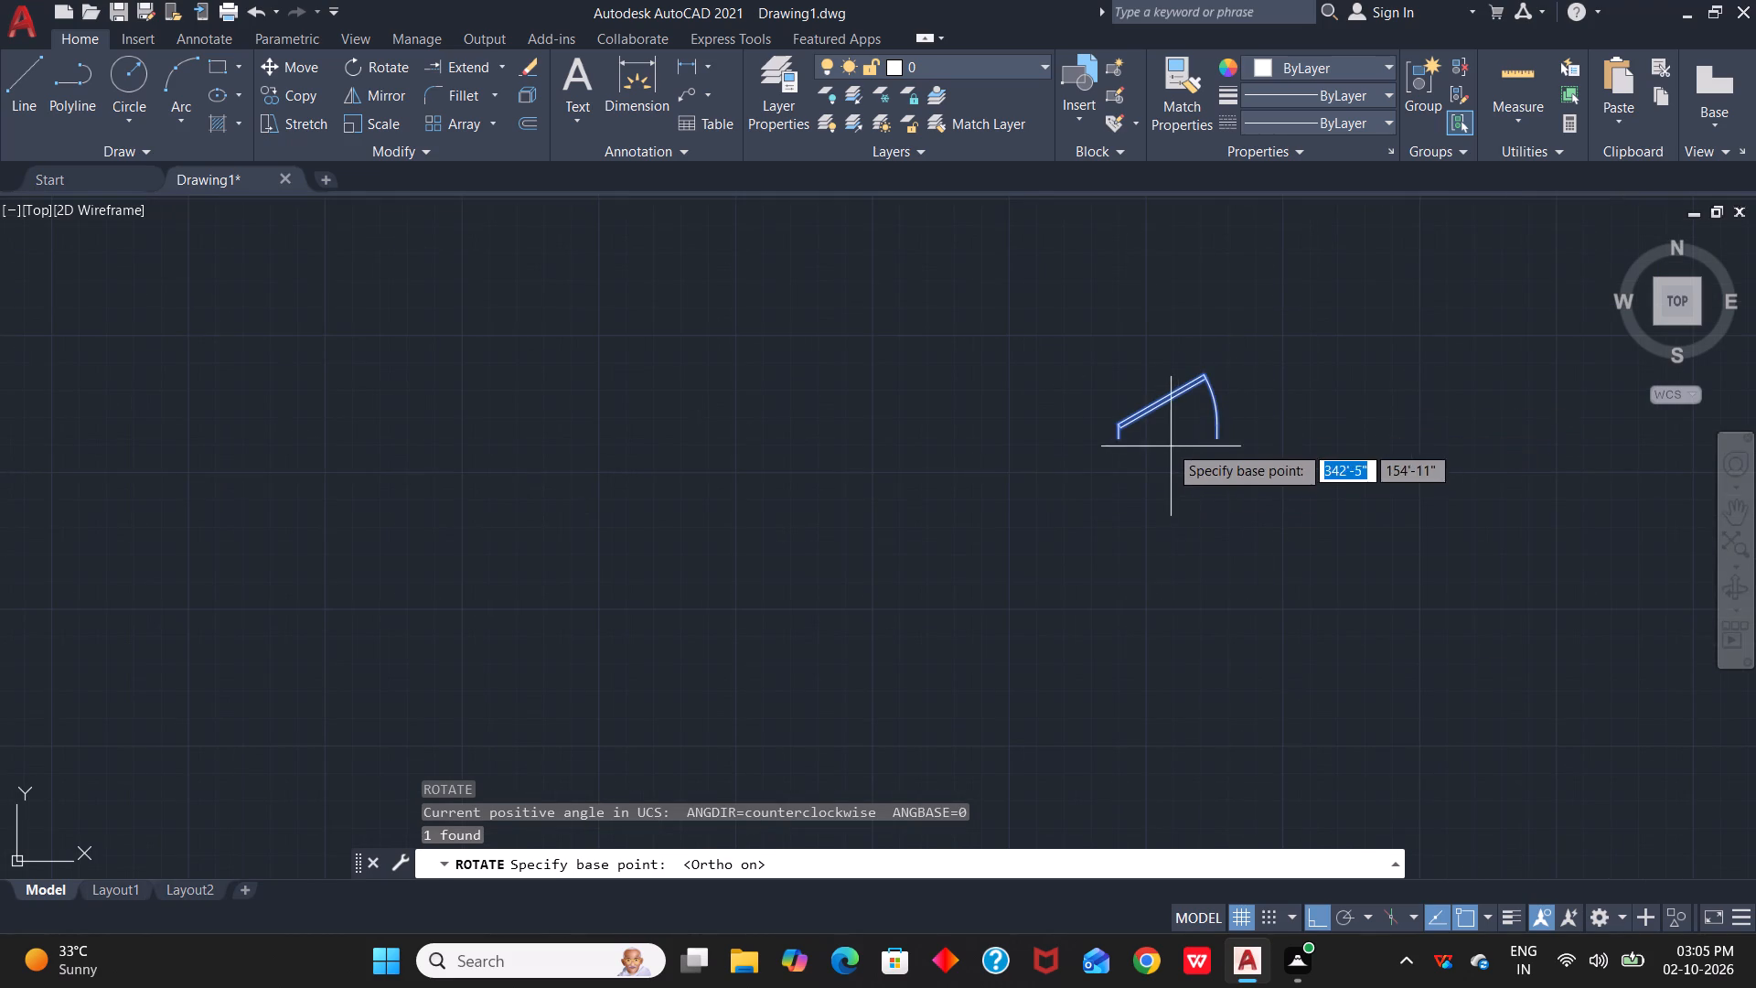
left_click(1119, 445)
left_click(1115, 510)
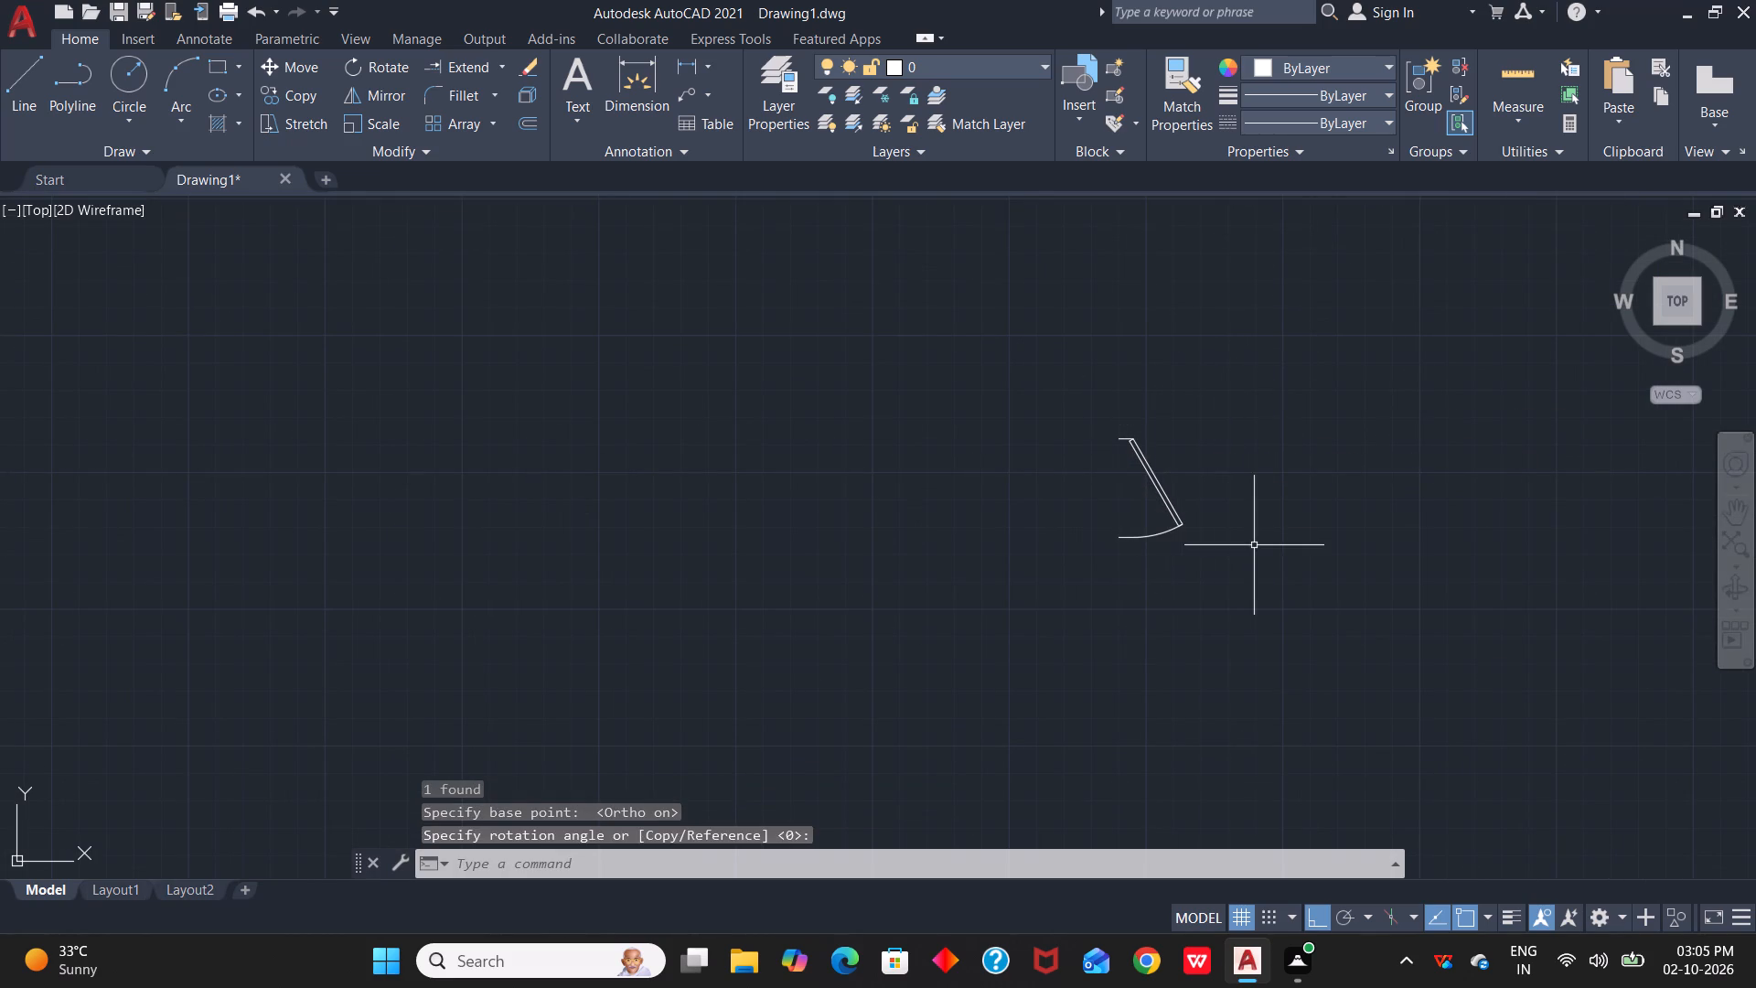
key("Escape")
Copy the rotated door by its hinge-side outer endpoint, with Ortho off, into the opening above the northern short vertical partition, against the northeast room's south wall.
left_click(1152, 469)
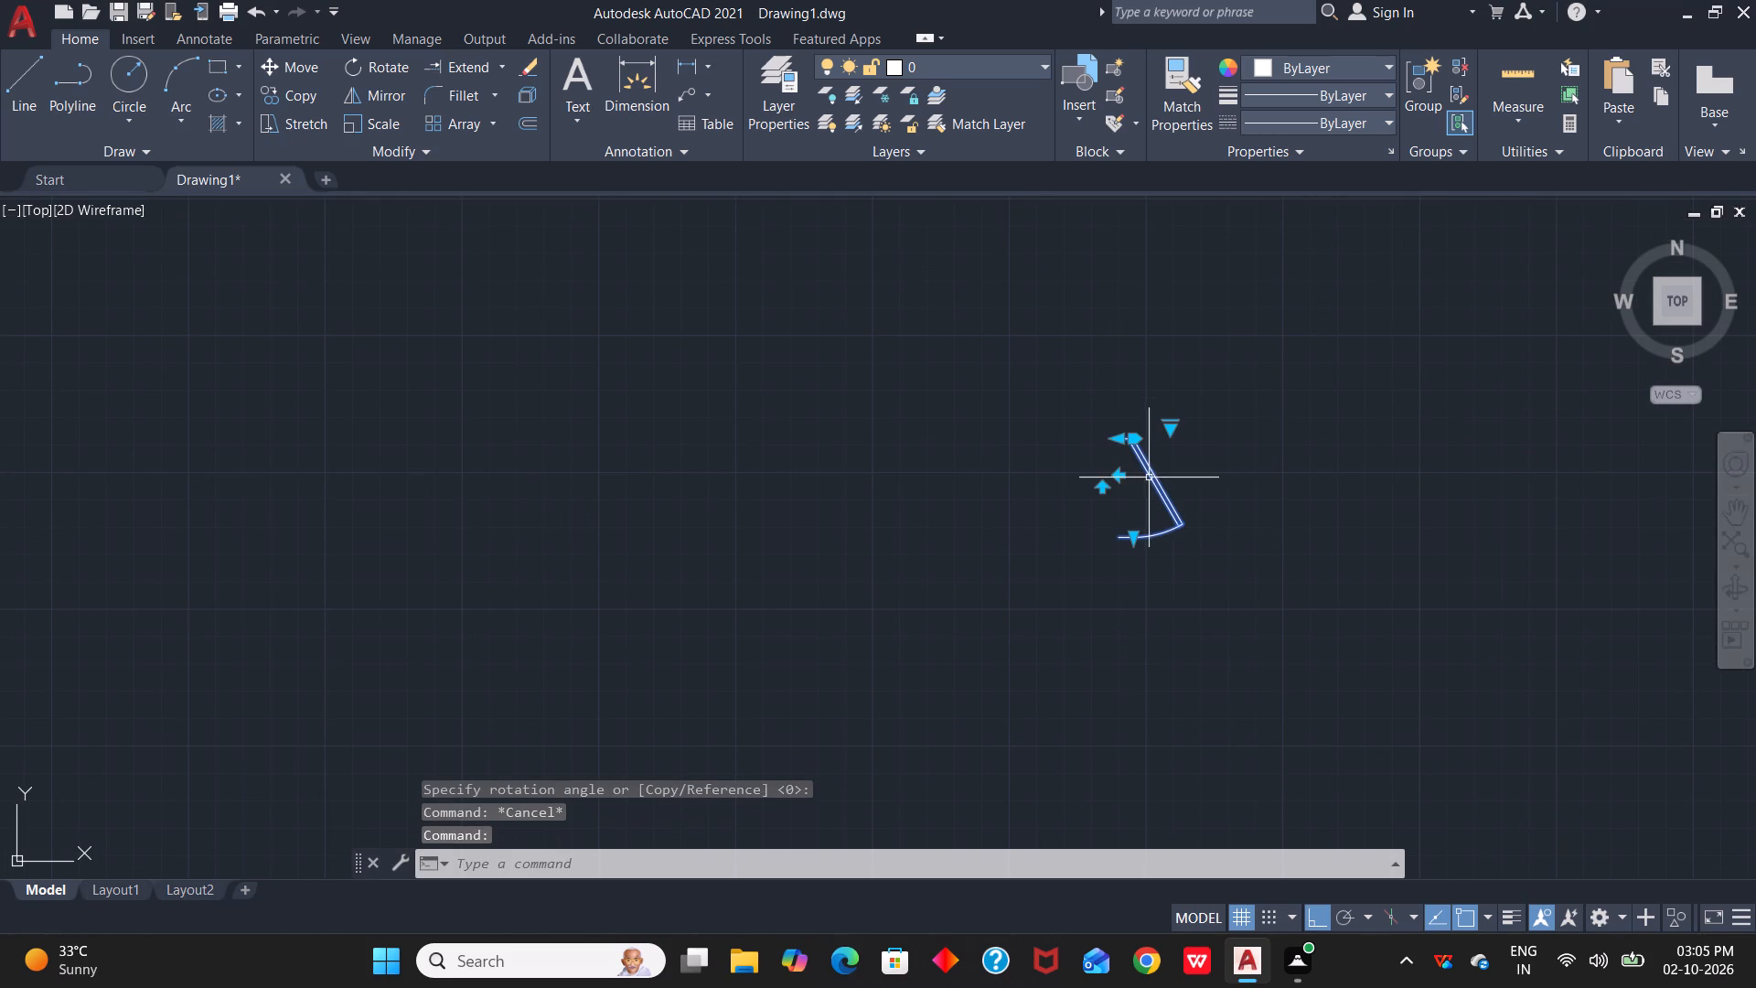
key("c")
key("o")
key("space")
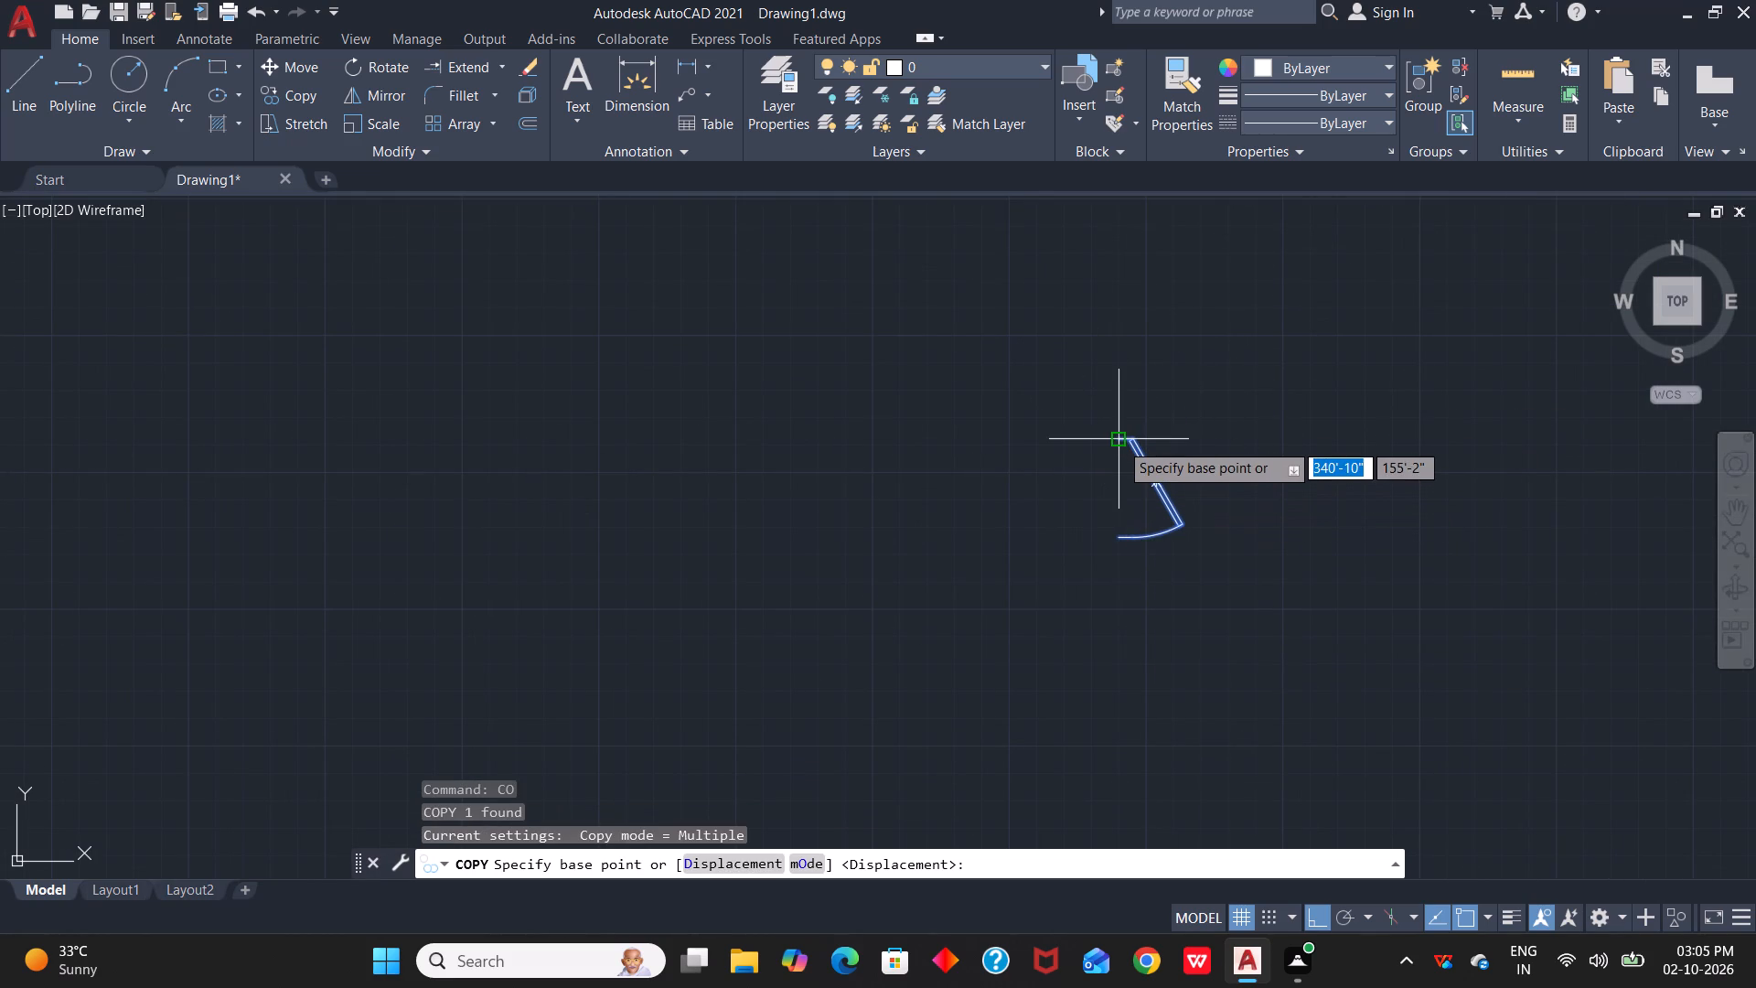
left_click(1119, 442)
scroll(524, 520, "down", 3)
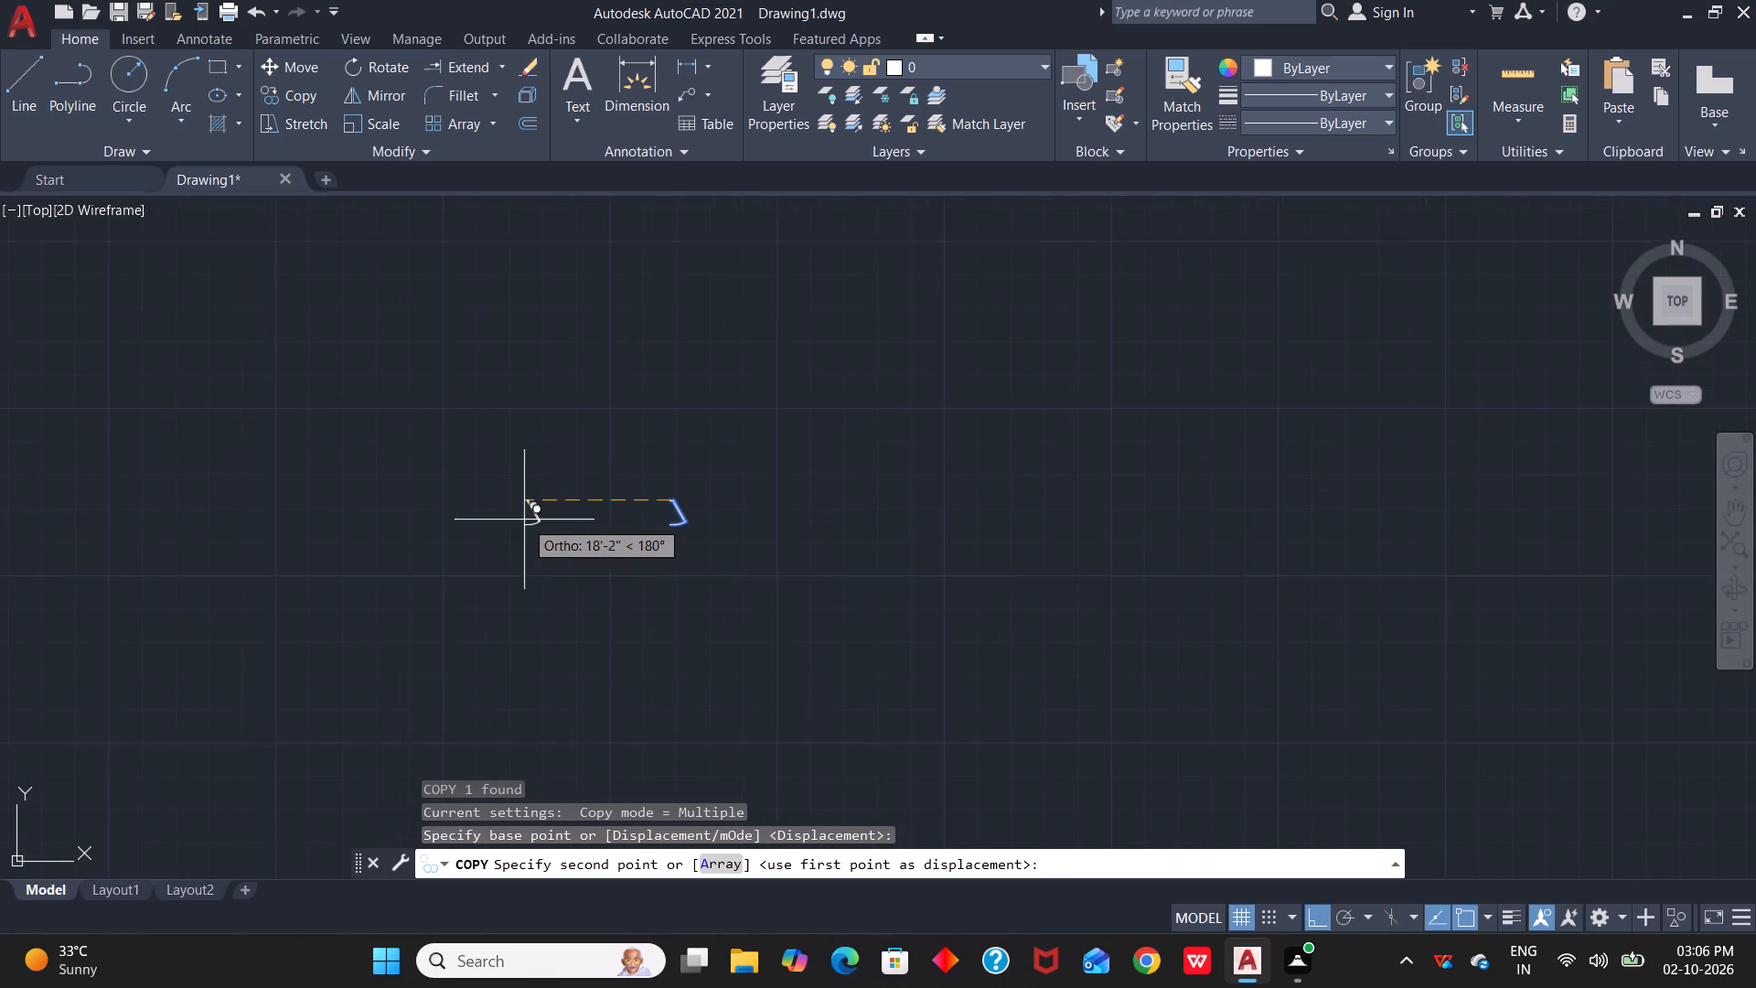
scroll(462, 557, "down", 1)
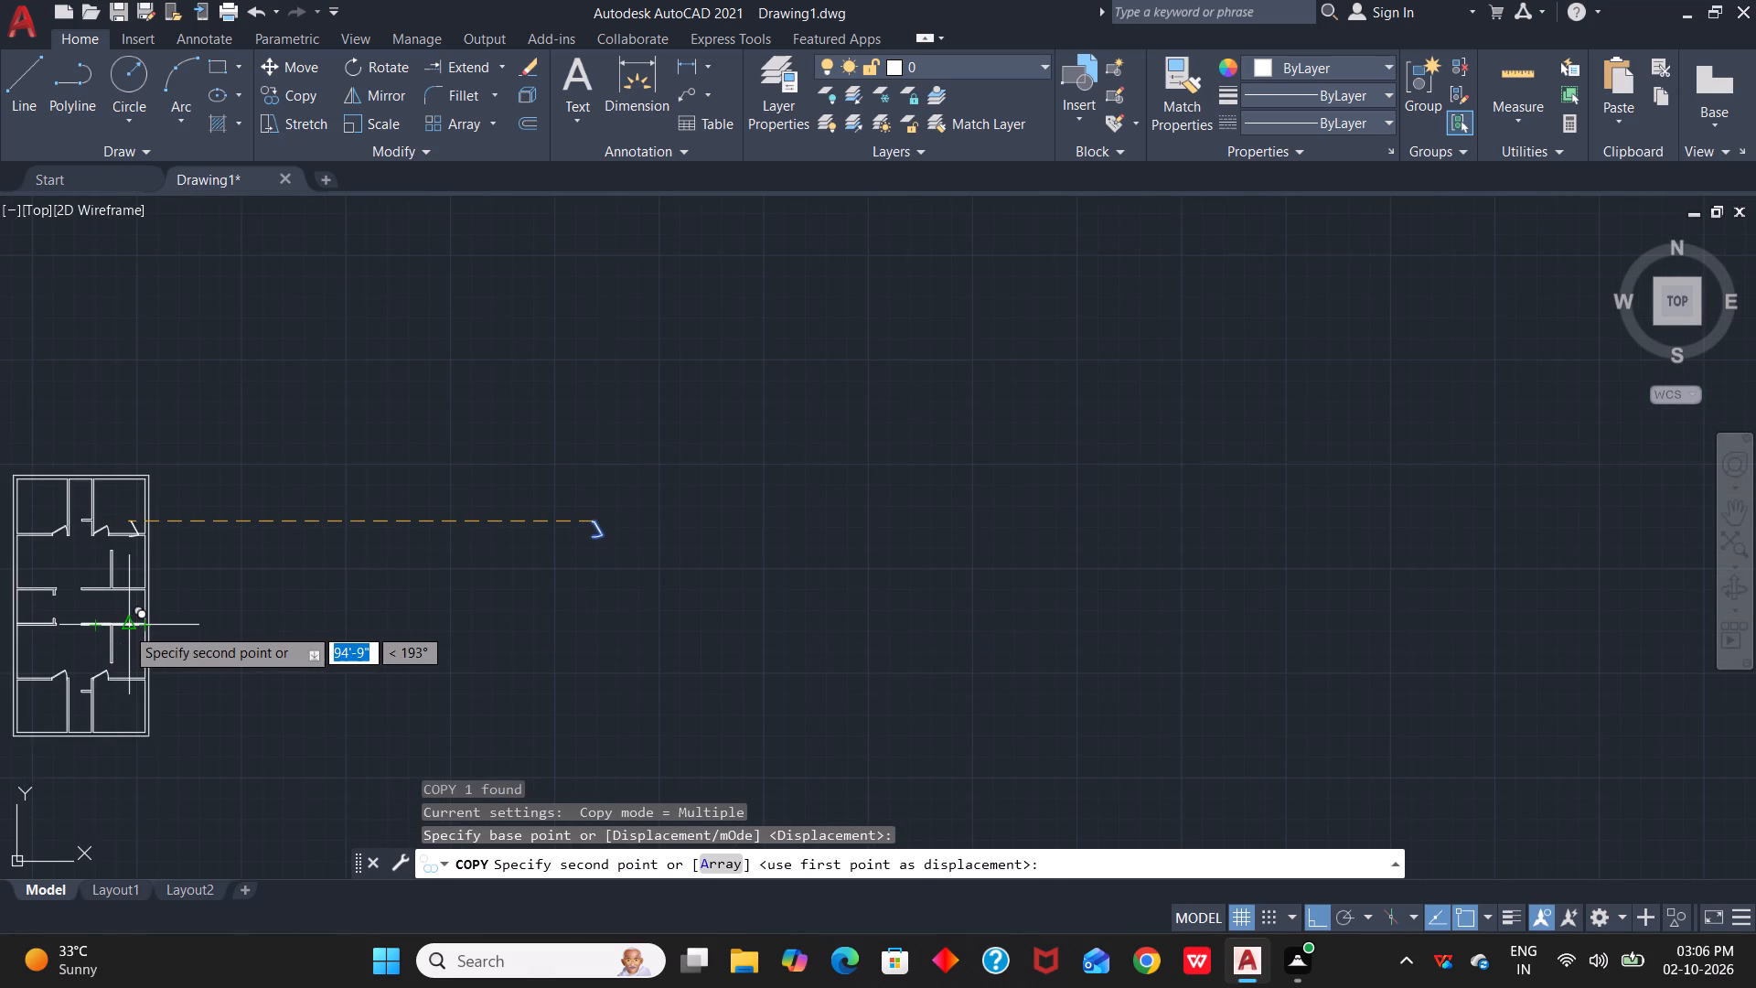
key("F8")
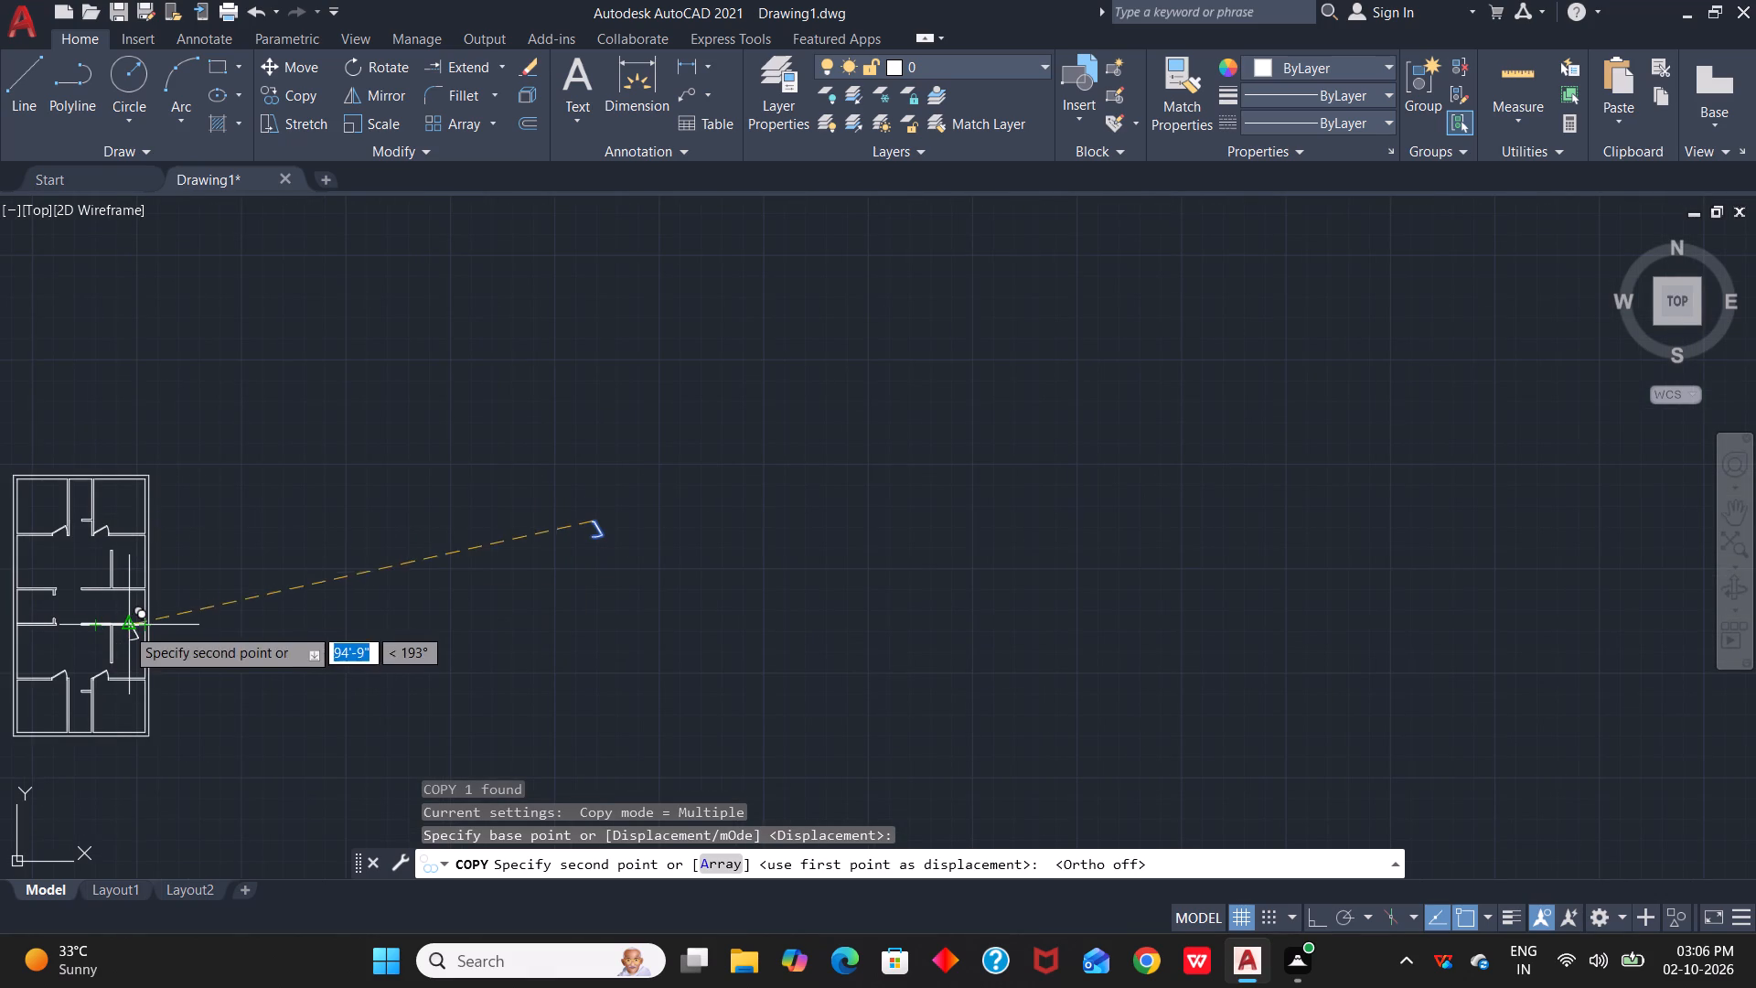
scroll(134, 549, "up", 3)
middle_click_drag(125, 548, 1209, 588)
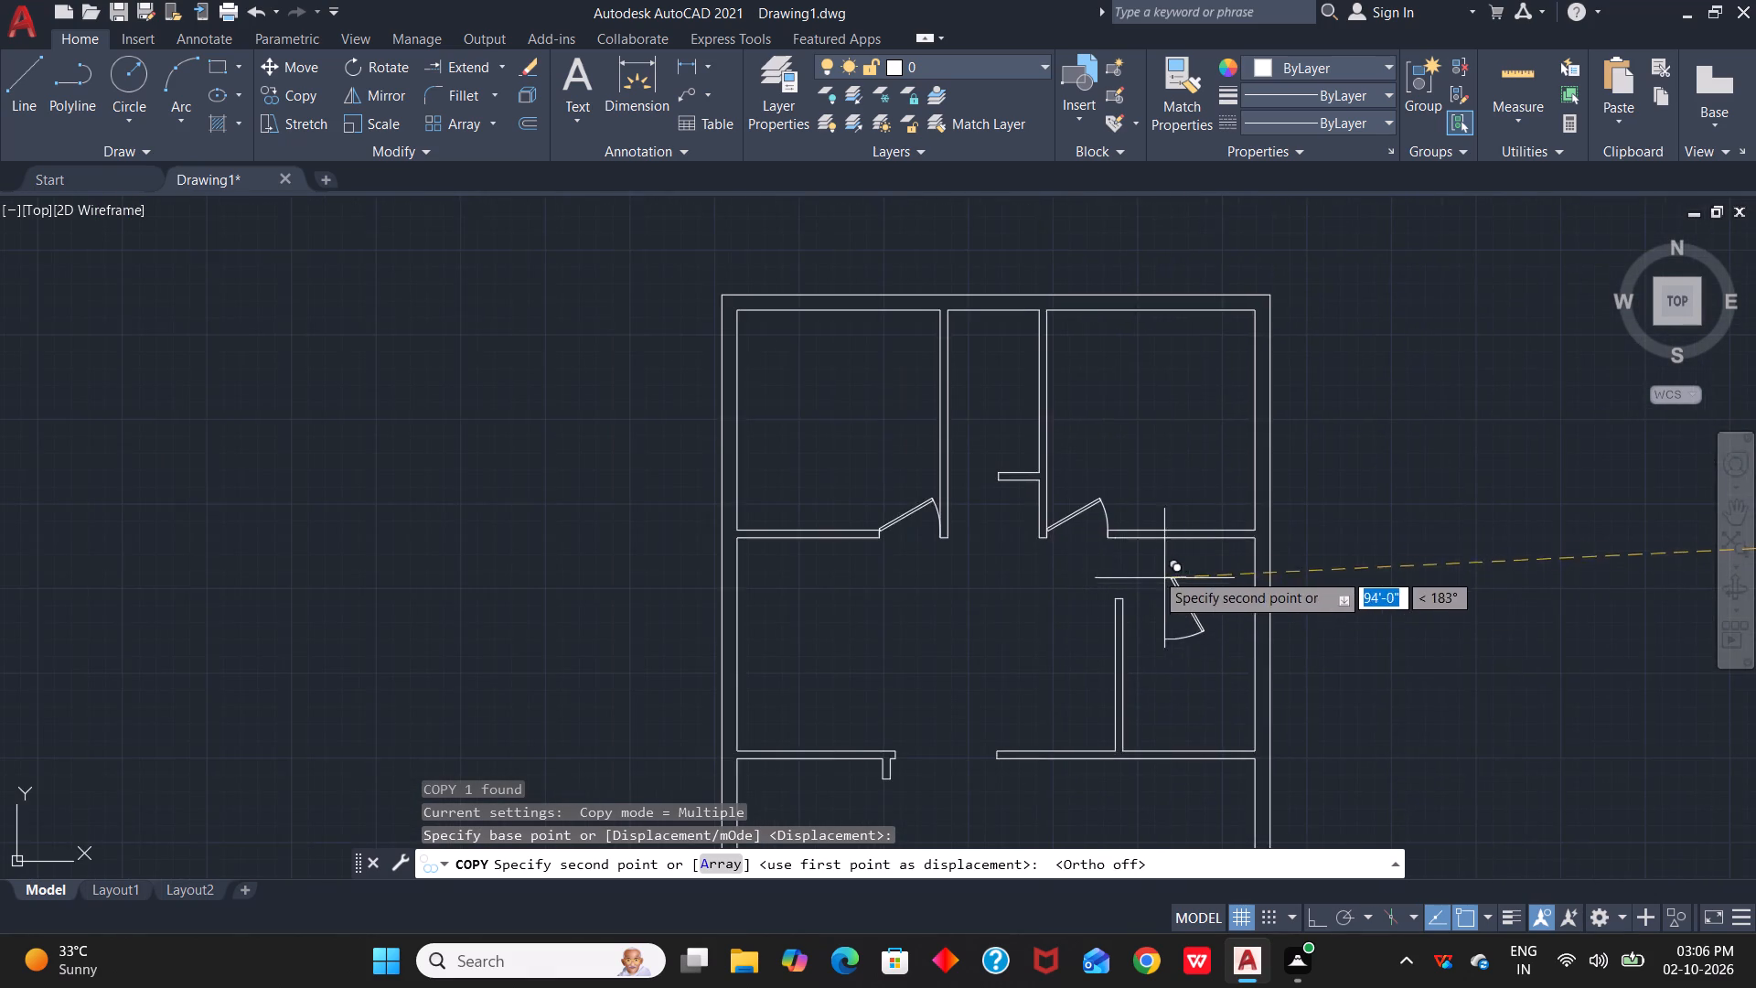
scroll(1138, 553, "up", 3)
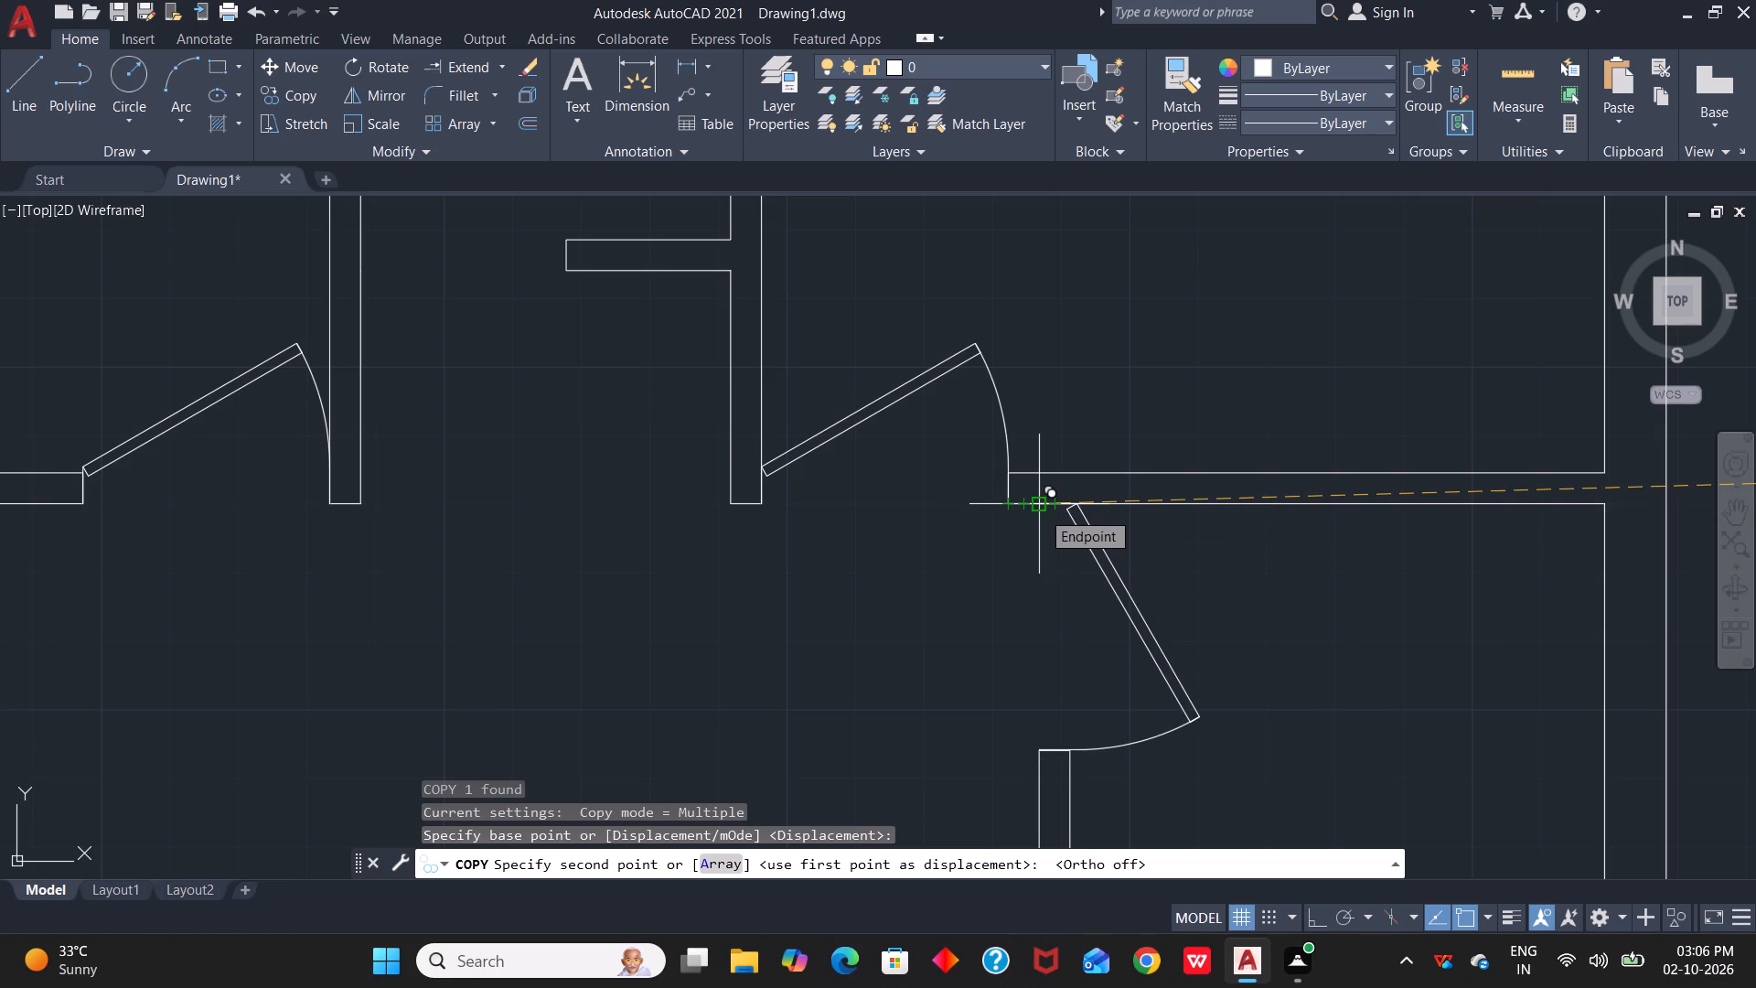
scroll(1038, 510, "up", 3)
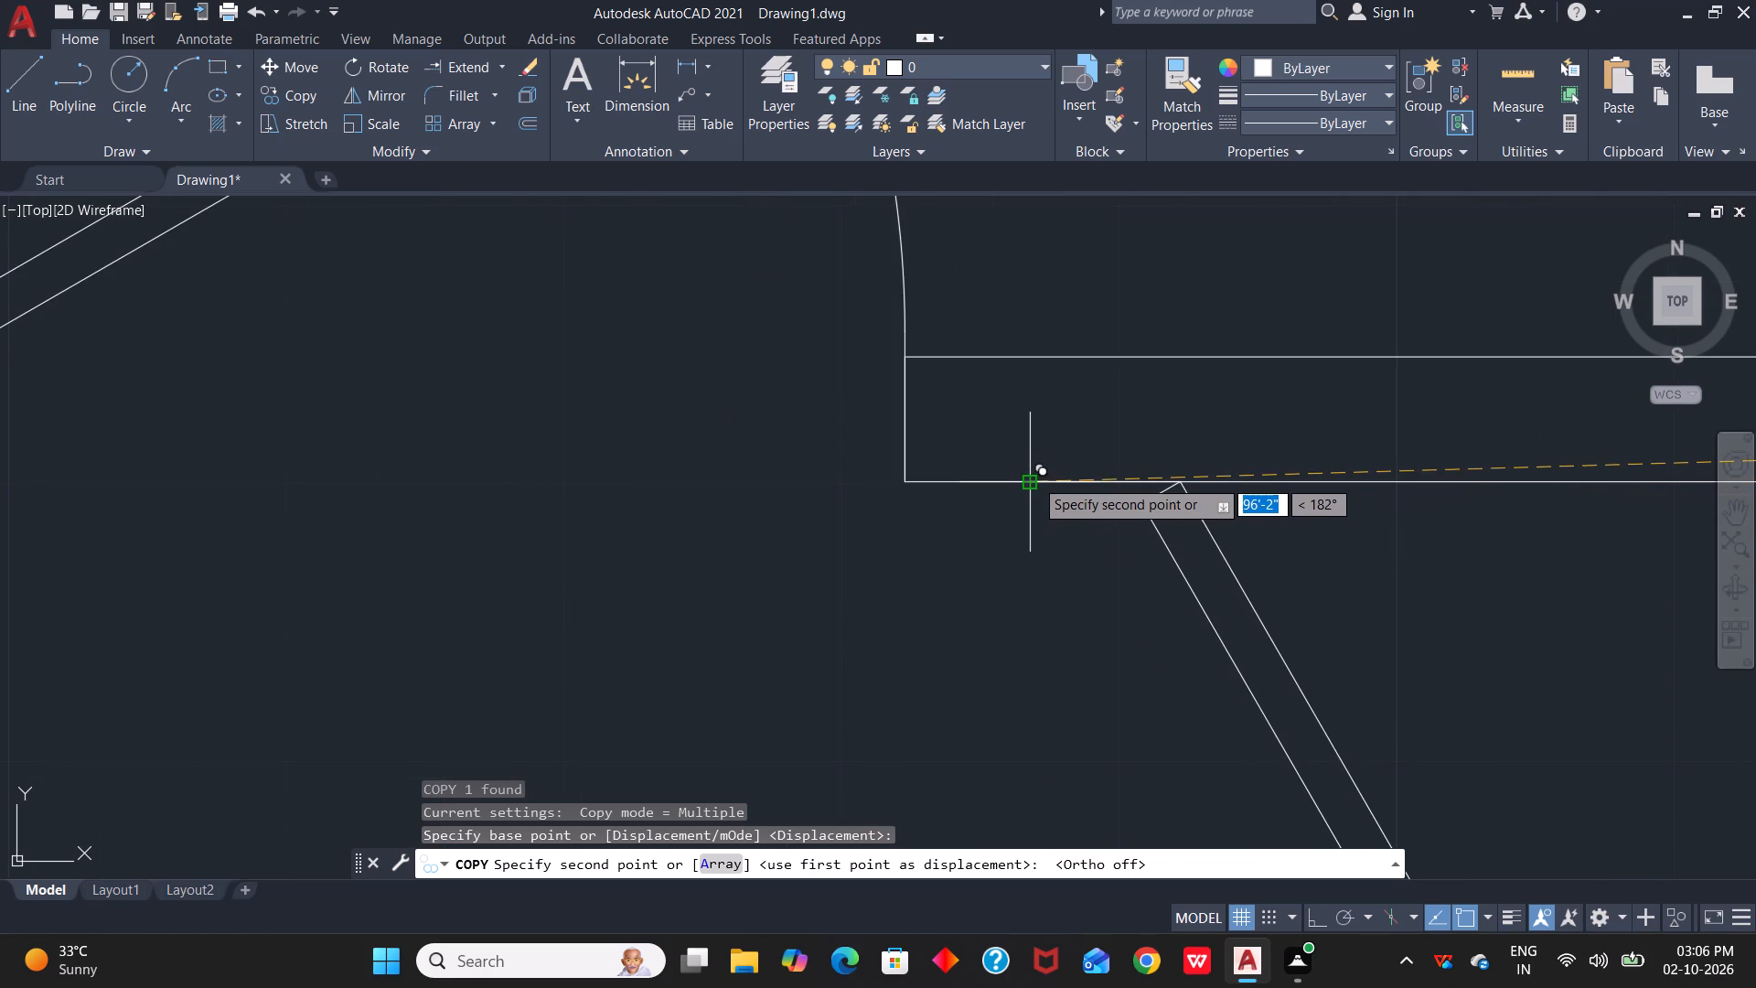
scroll(1034, 478, "down", 4)
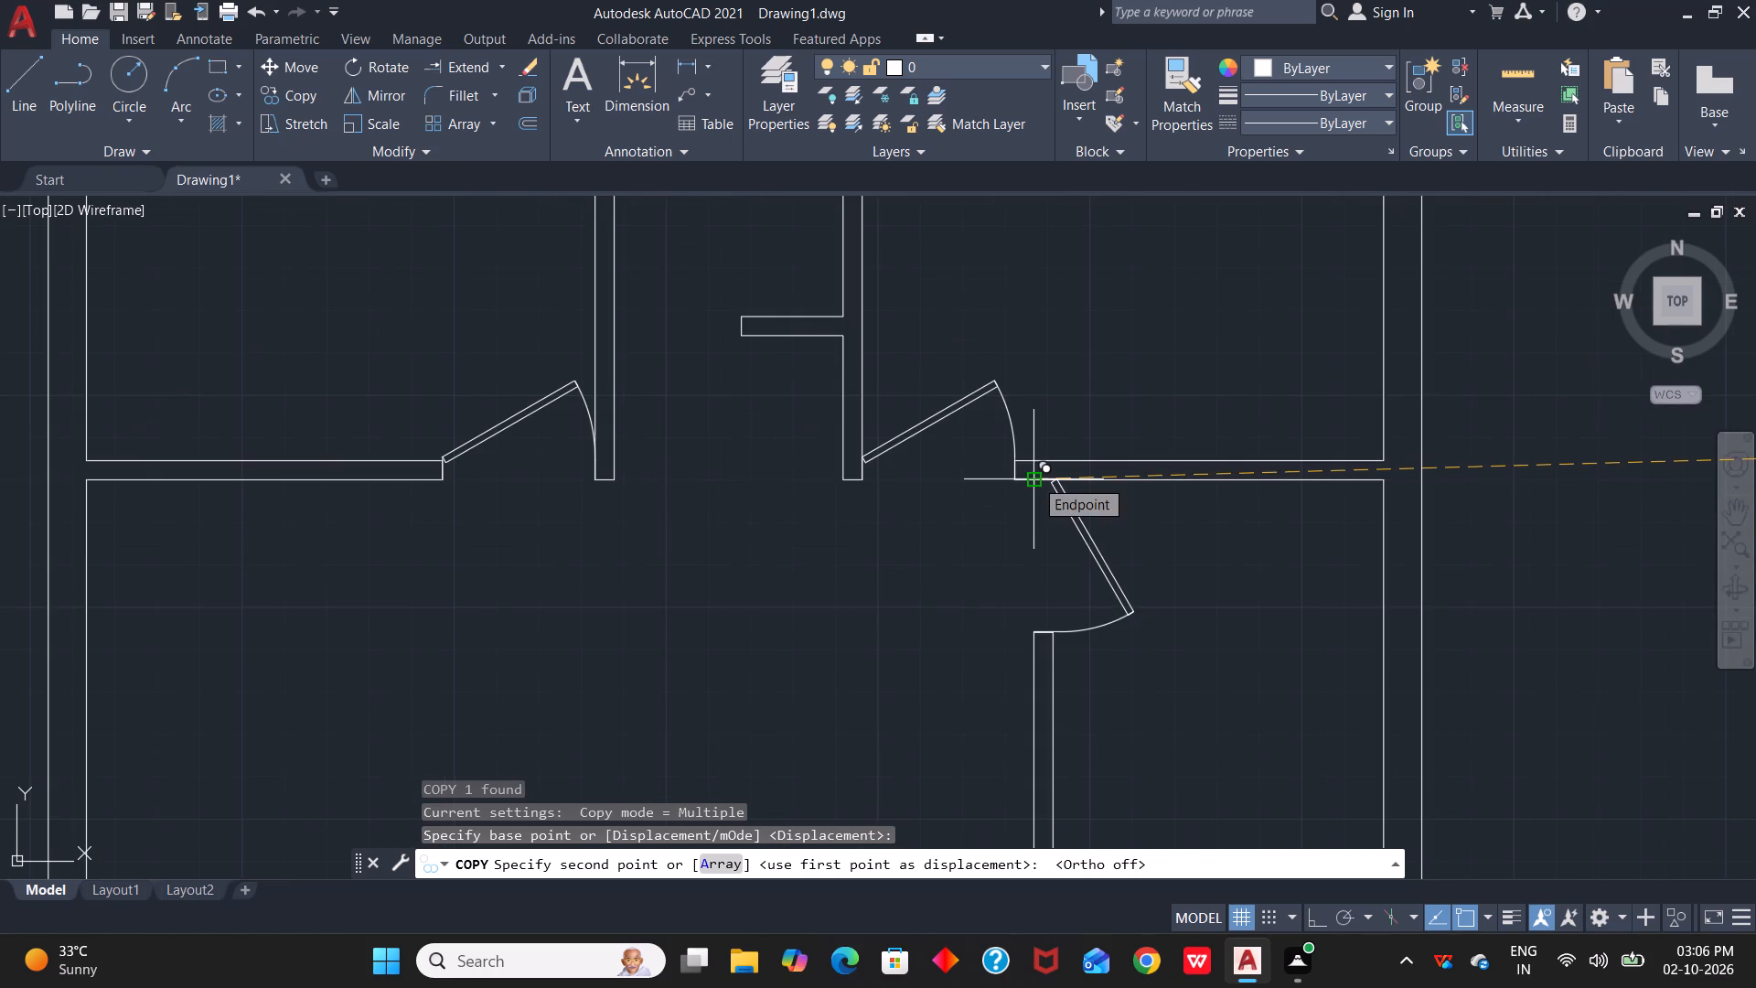
left_click(1034, 478)
Place another copy of the rotated door in the opening below the southern short vertical partition, hinged at the partition's lower west corner.
scroll(1021, 621, "up", 4)
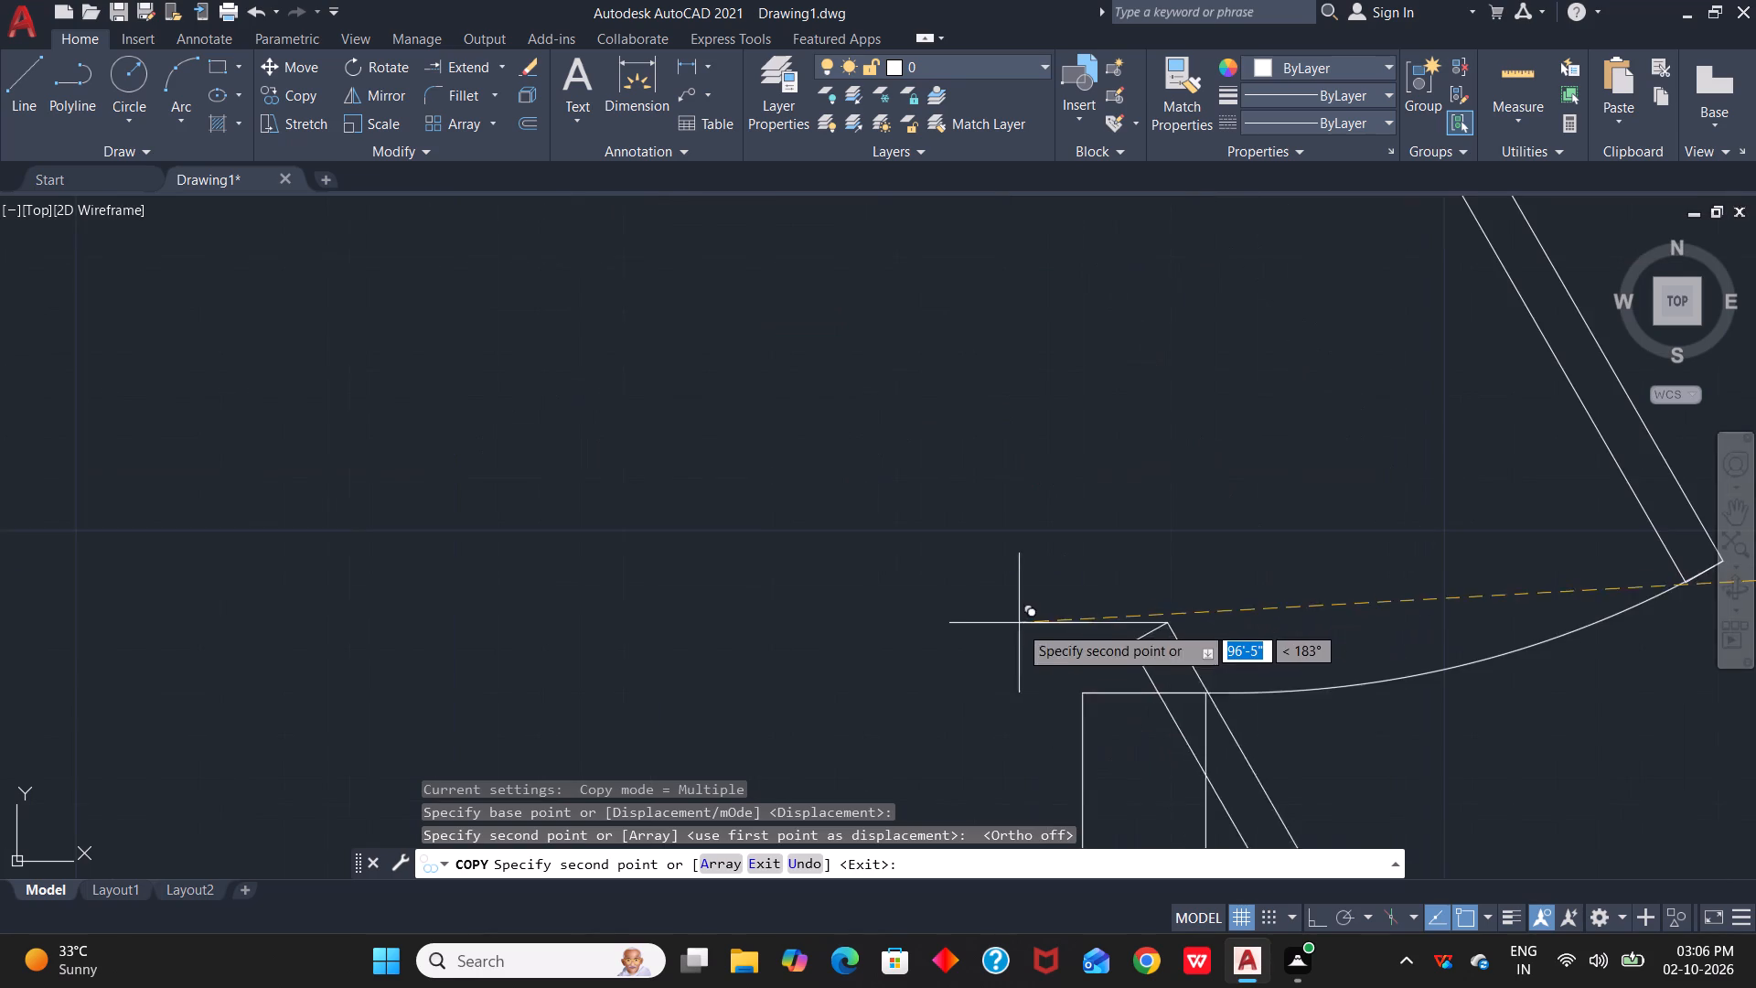
scroll(1138, 694, "down", 6)
middle_click_drag(1148, 723, 1224, 365)
scroll(1229, 357, "up", 1)
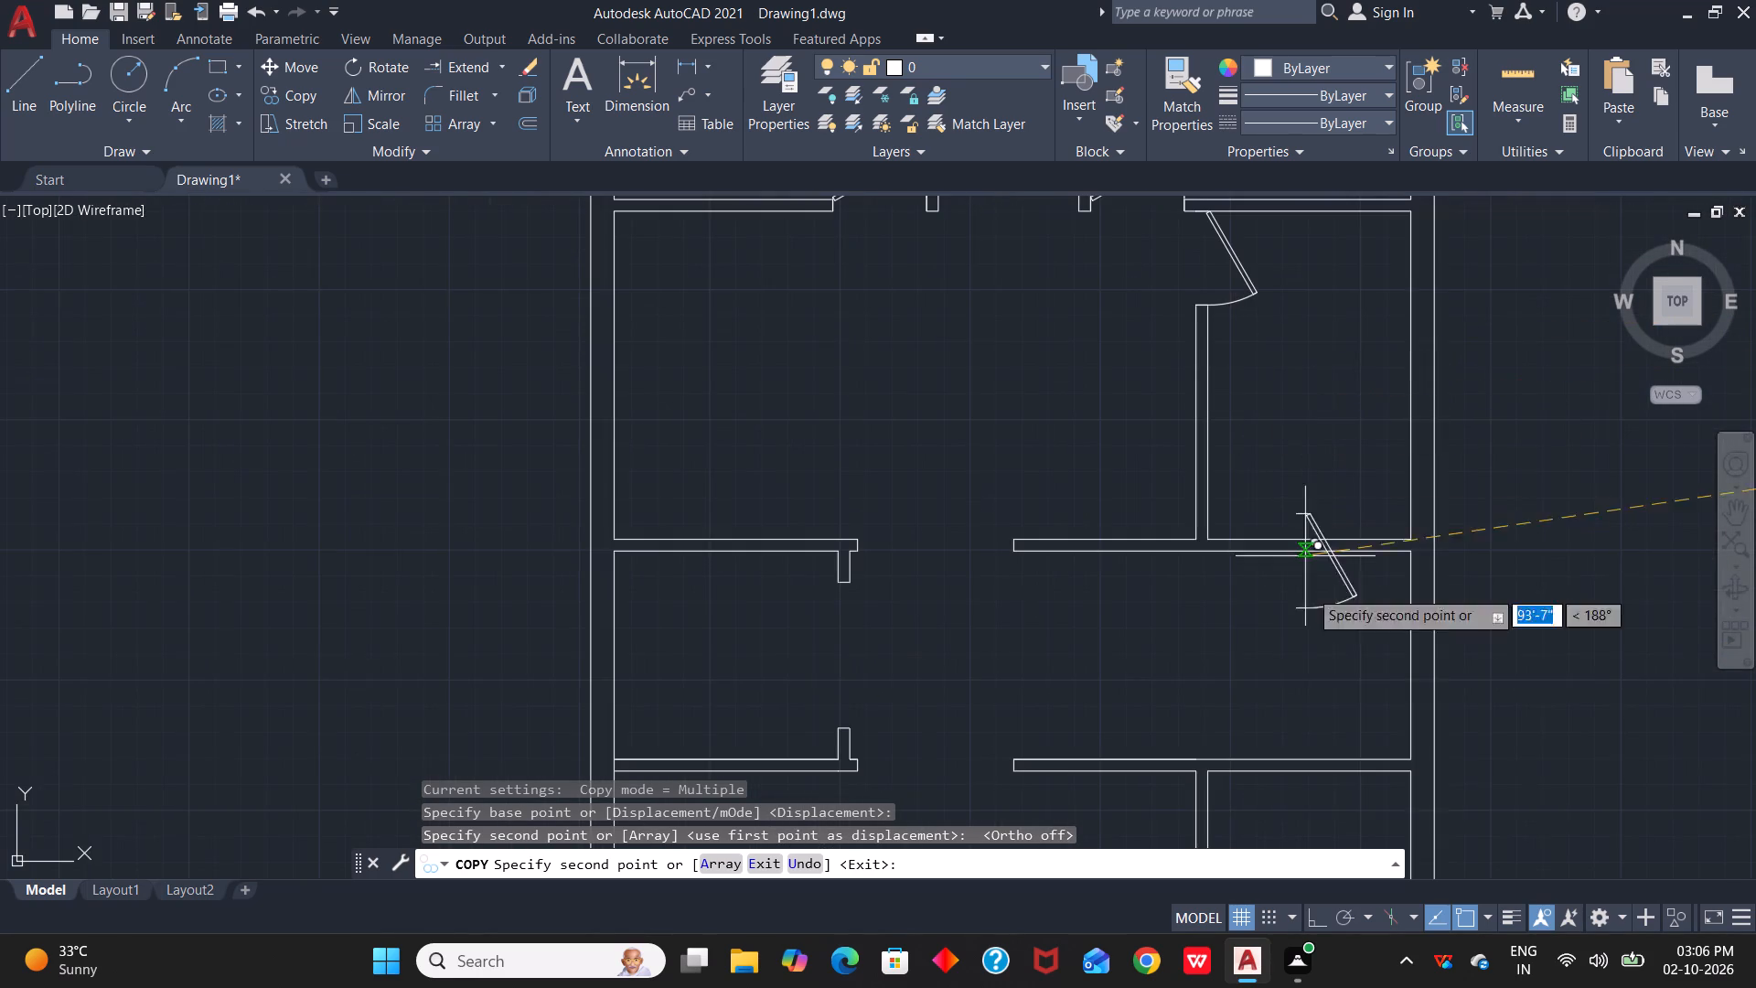
middle_click_drag(1251, 755, 1301, 273)
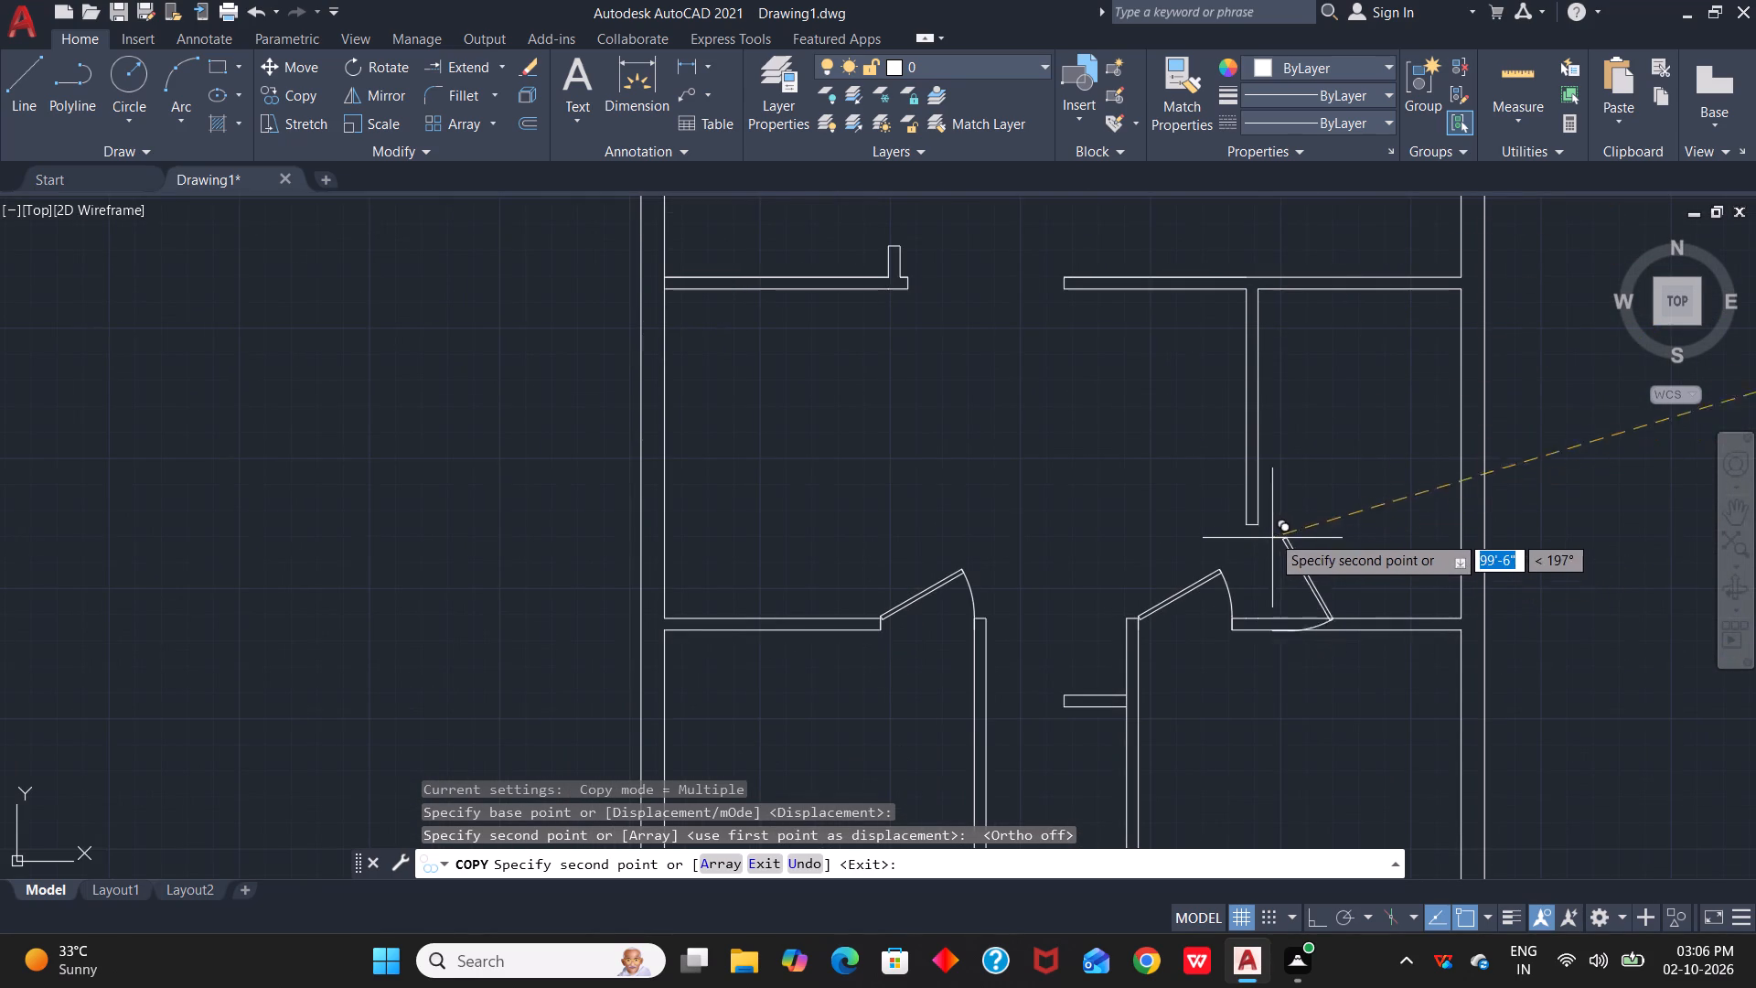
scroll(1242, 534, "up", 3)
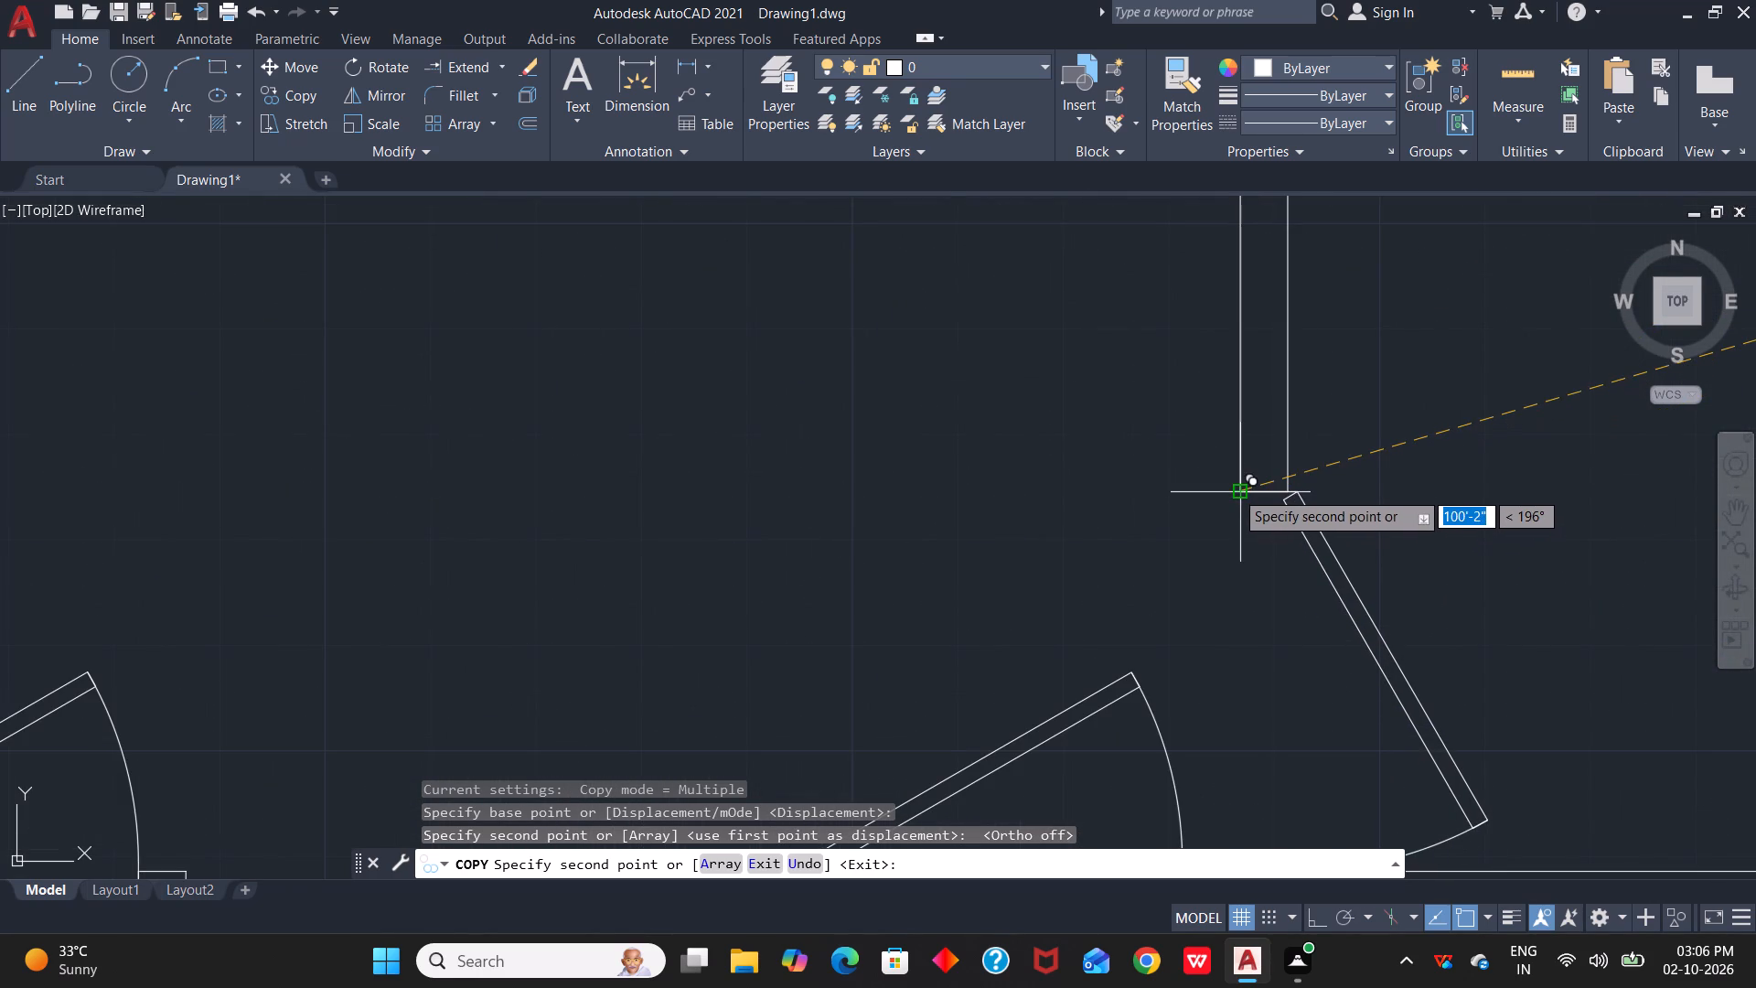
left_click(1235, 490)
scroll(1322, 606, "down", 6)
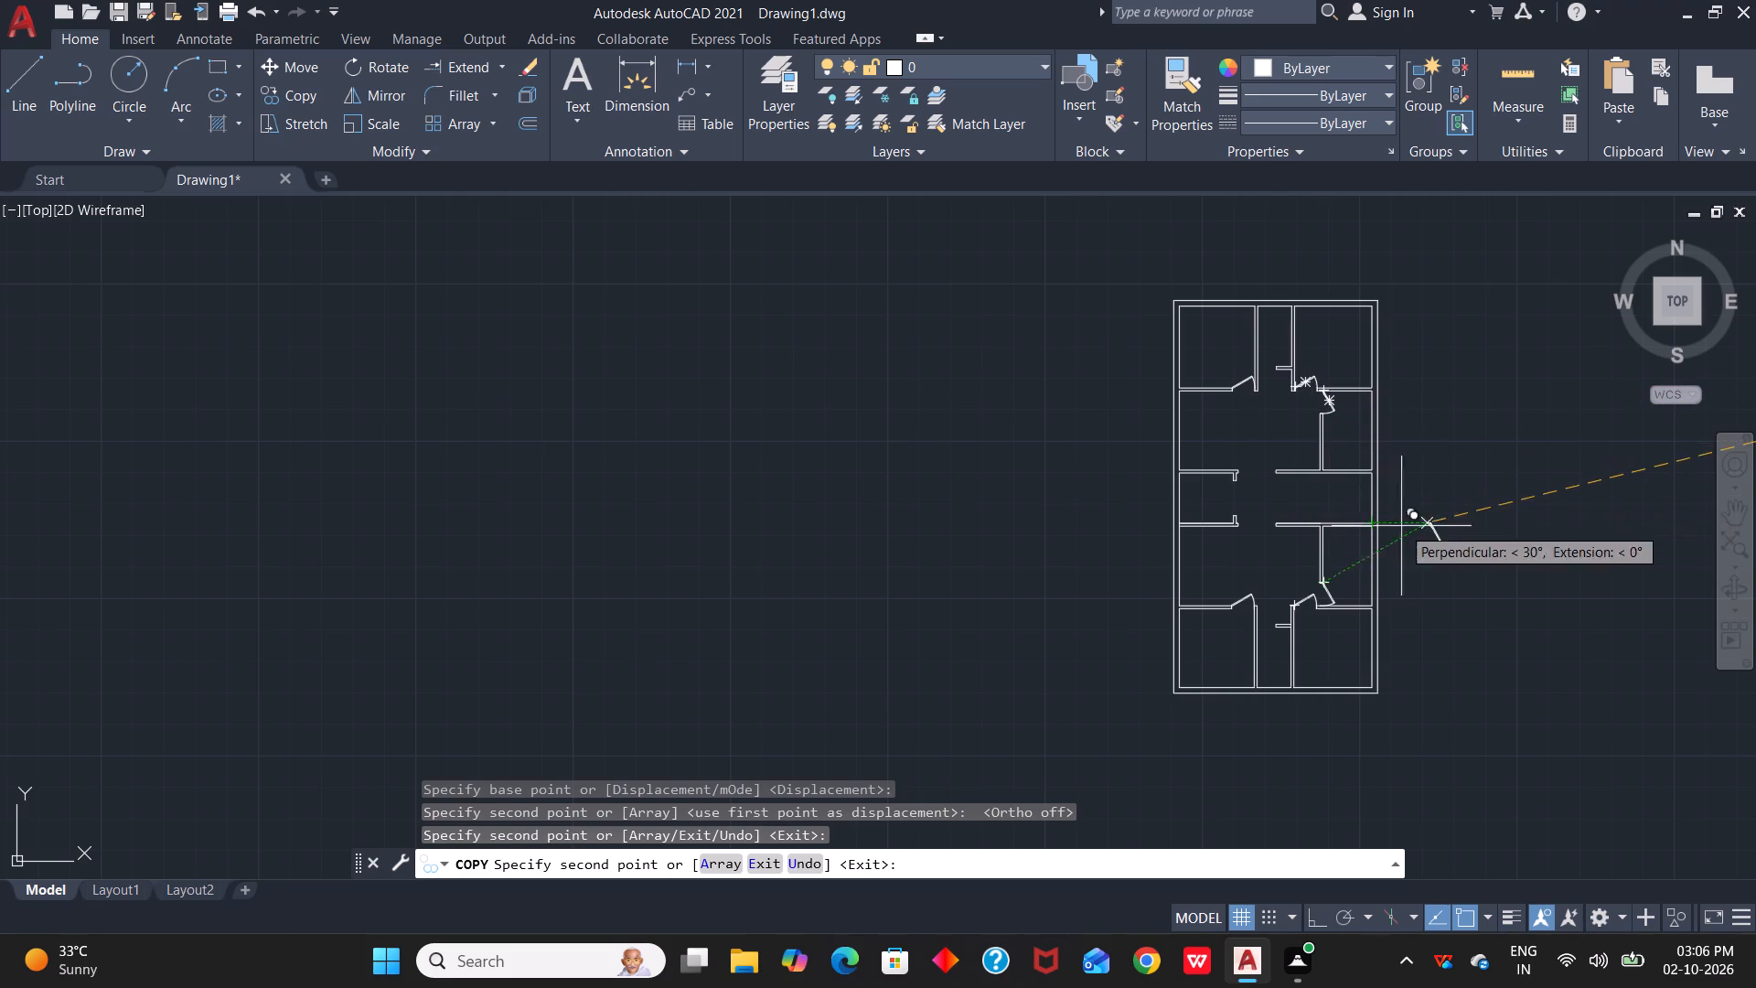
key("Escape")
Set the northeast room's door to Open 90º.
scroll(1318, 403, "up", 3)
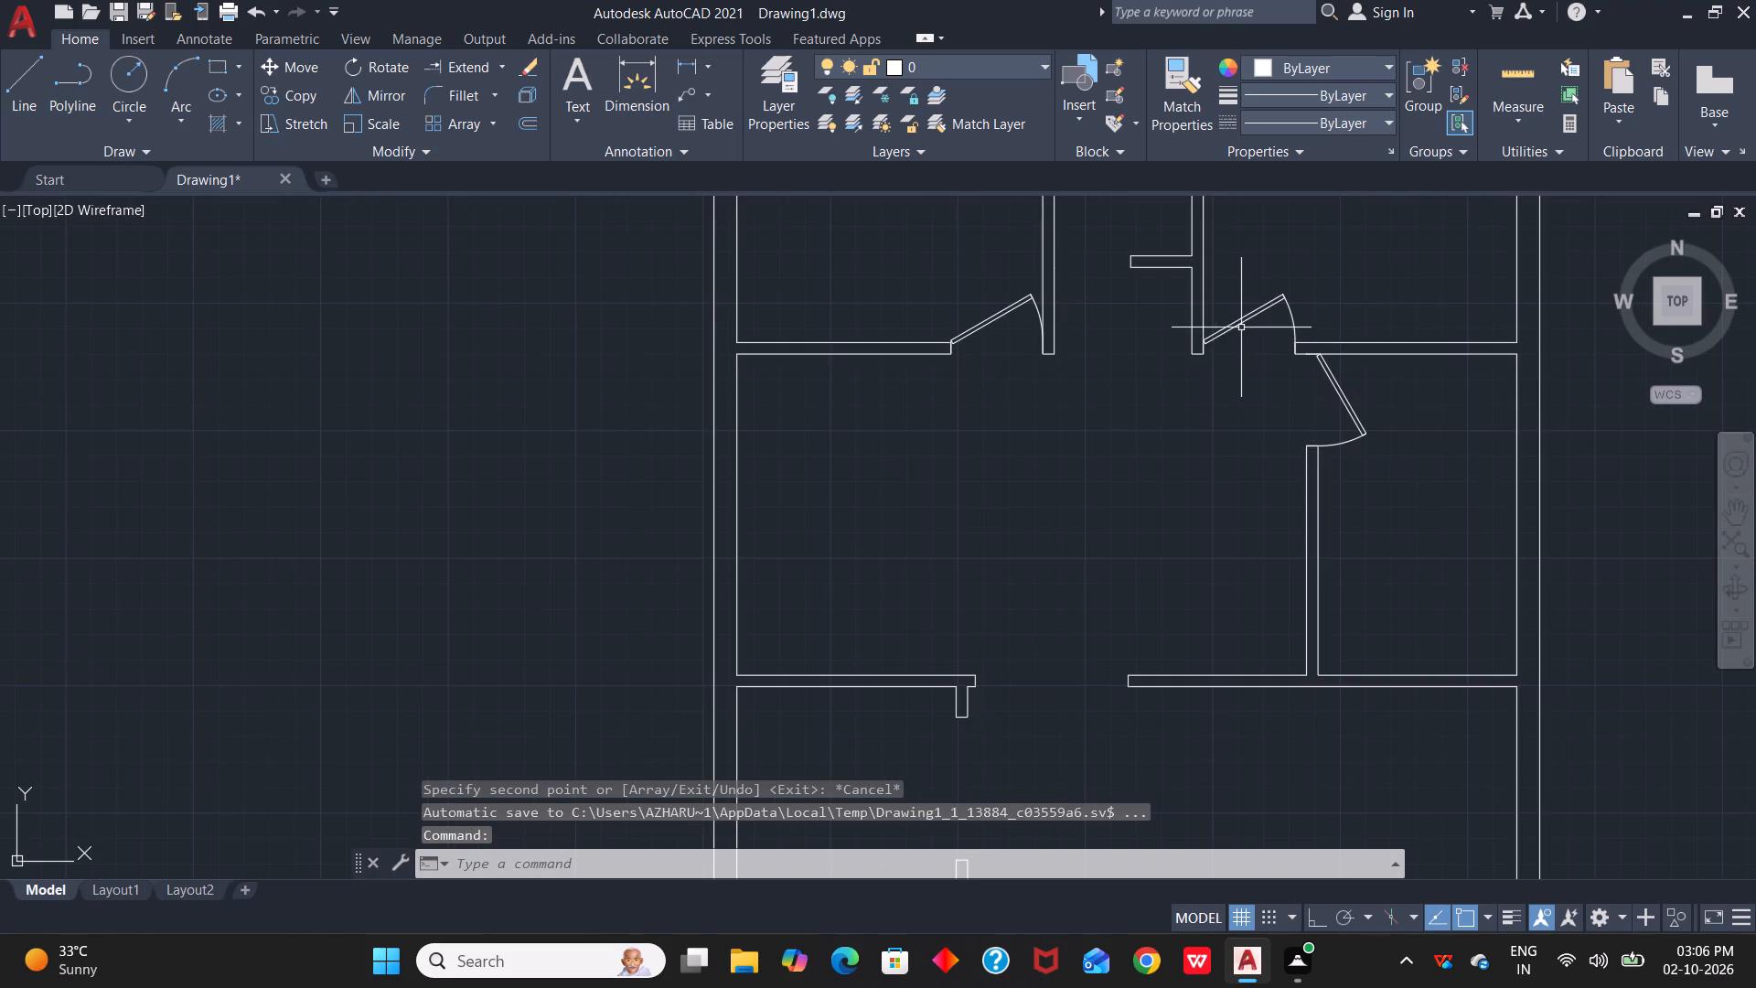
left_click(1240, 324)
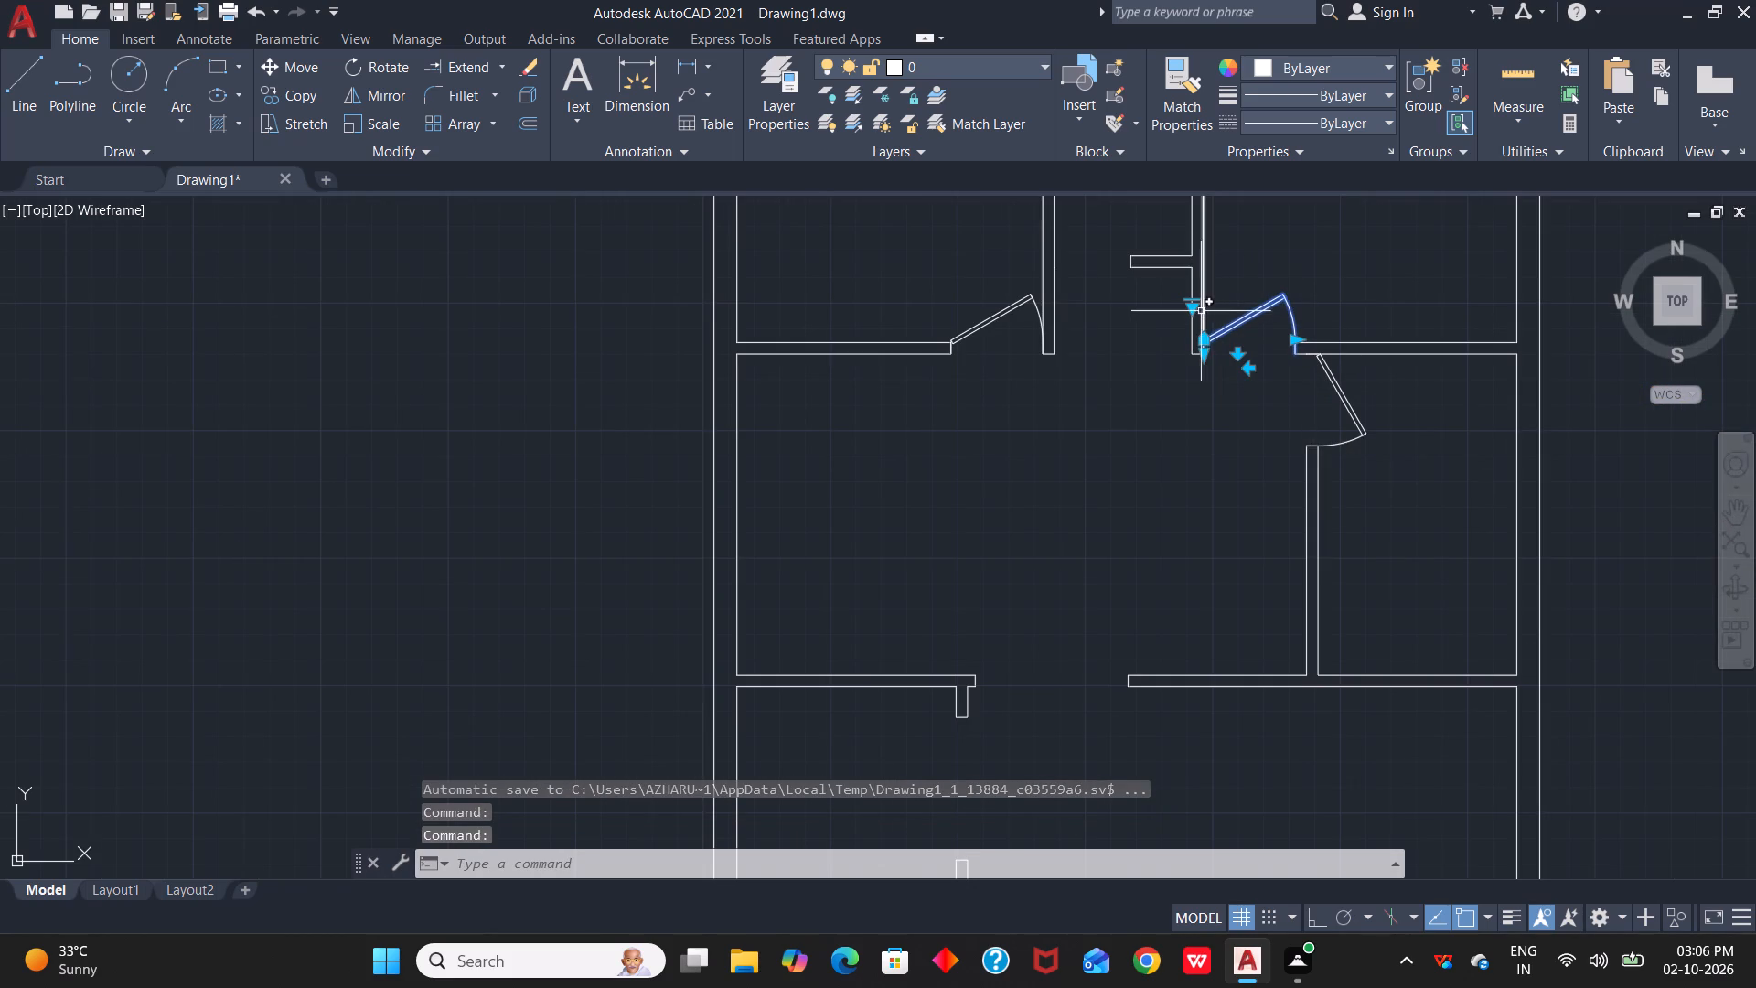
left_click(1192, 309)
left_click(1265, 398)
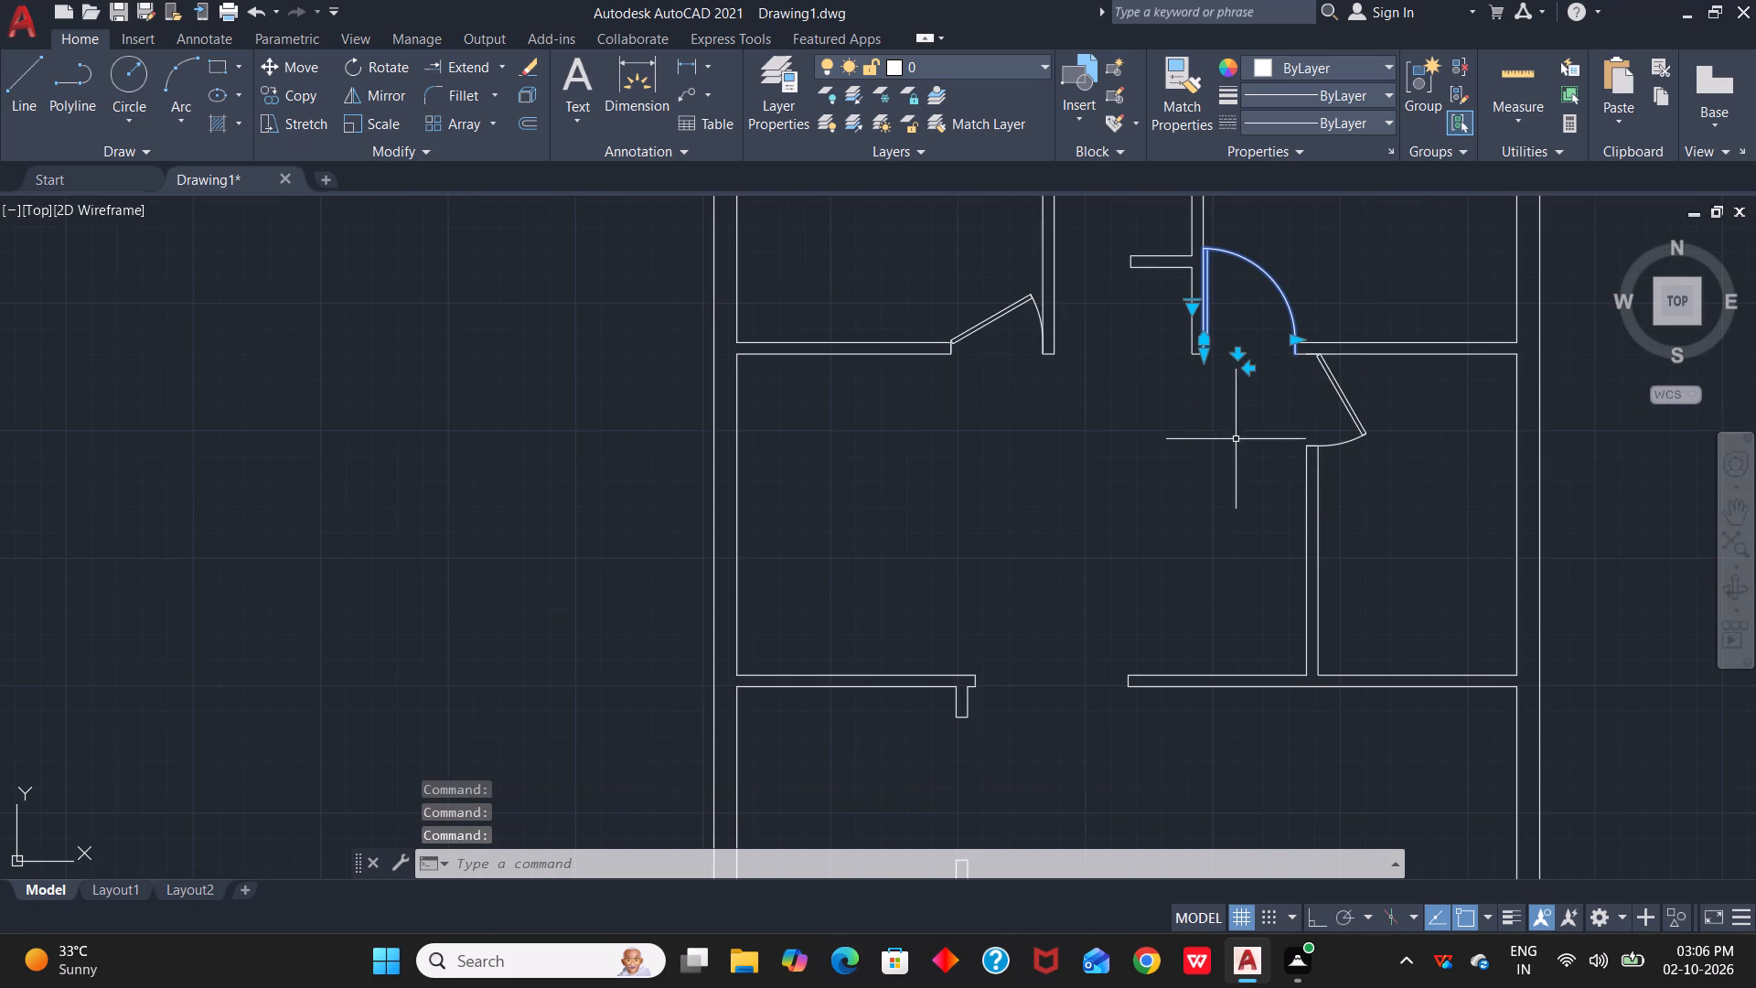
key("Escape")
Set the door above the northern short vertical partition to Open 90º.
left_click(1347, 408)
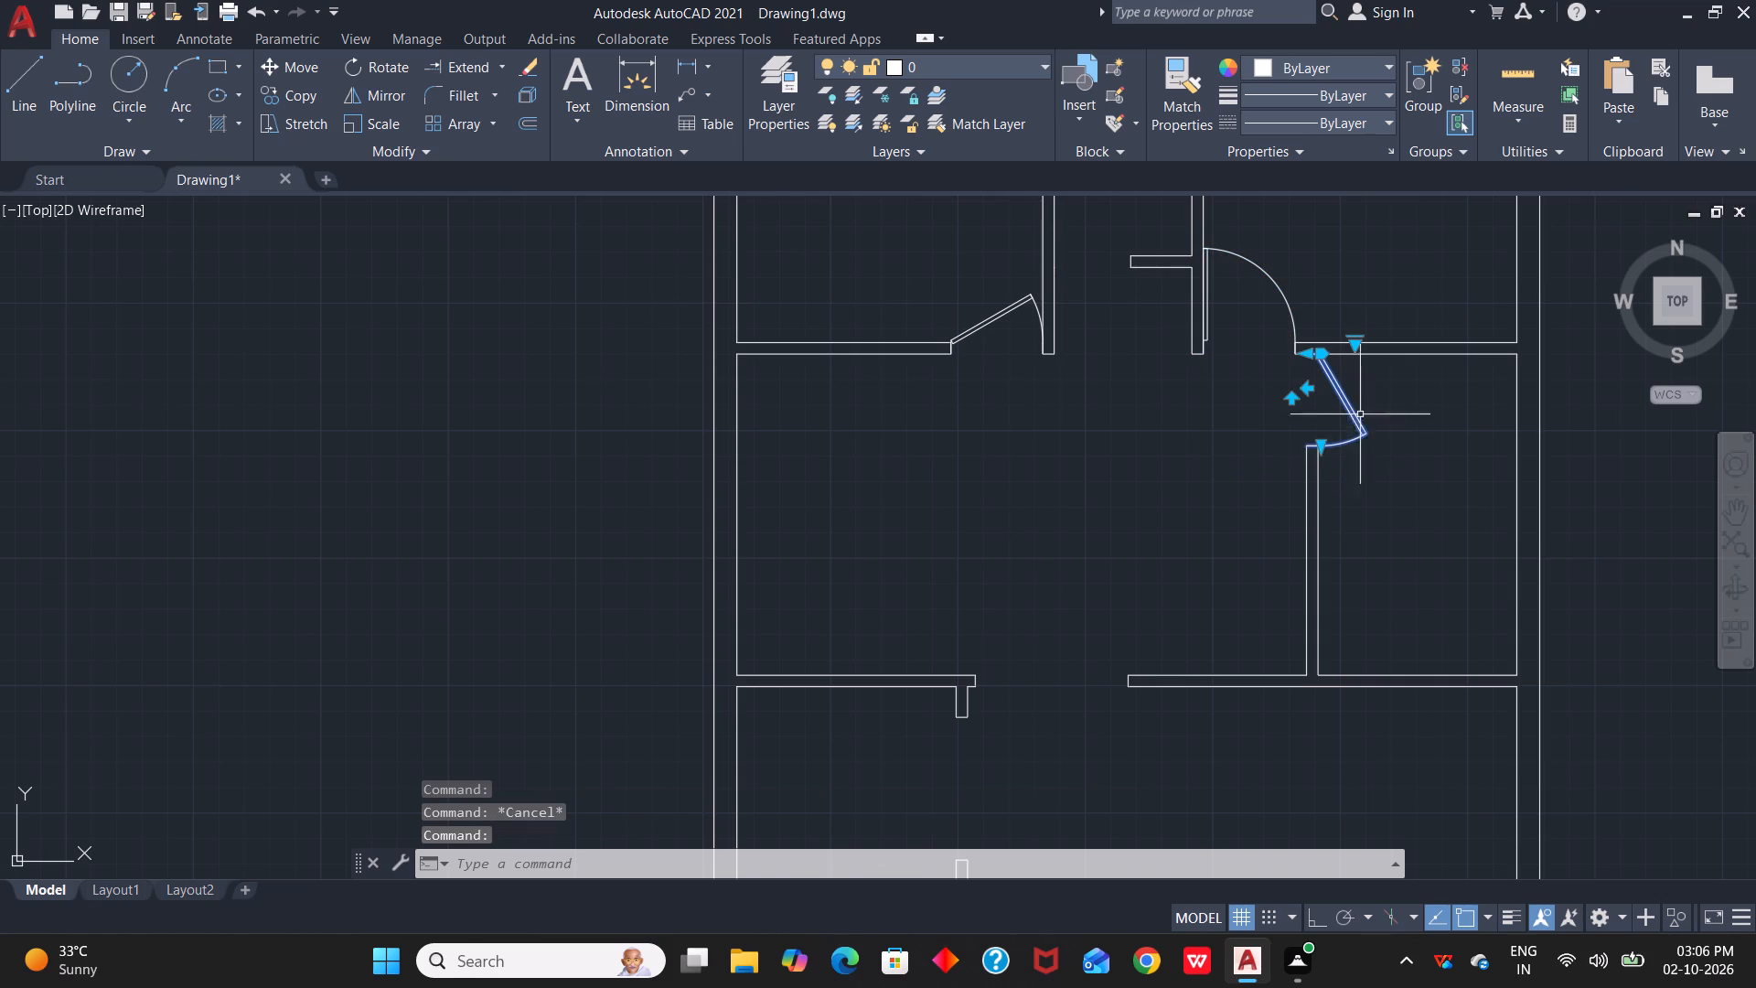
left_click(1354, 349)
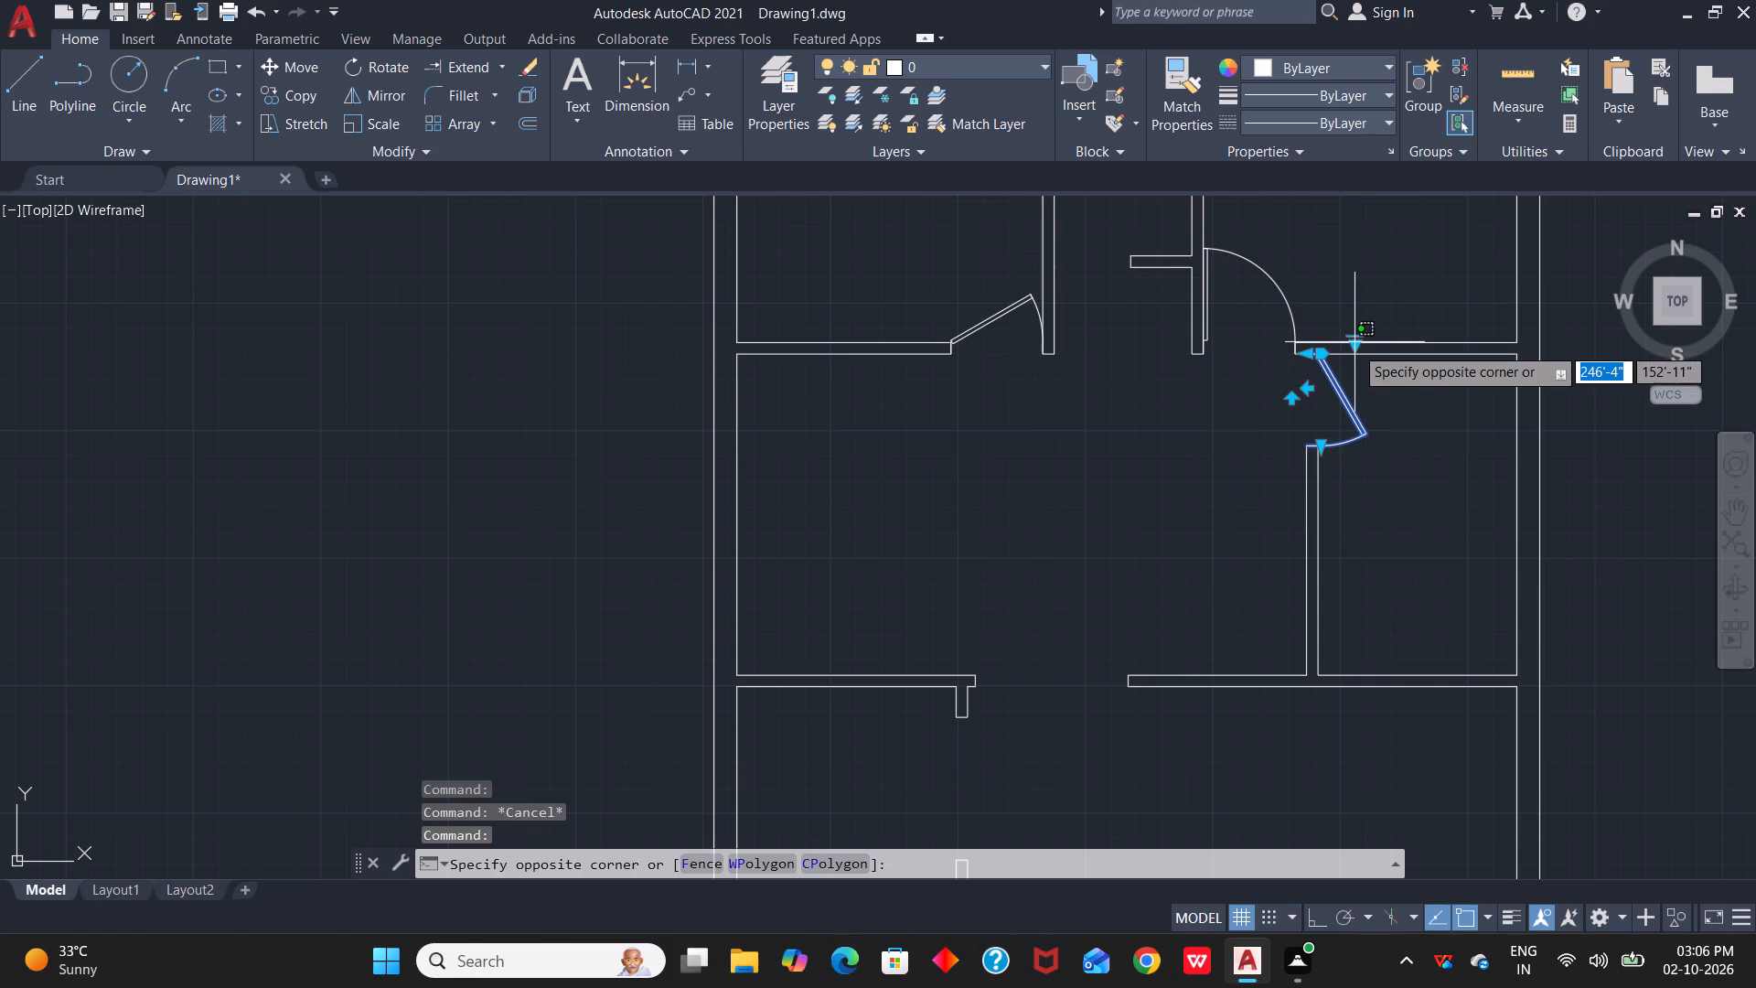
left_click(1354, 344)
scroll(1407, 388, "up", 3)
scroll(1355, 360, "down", 2)
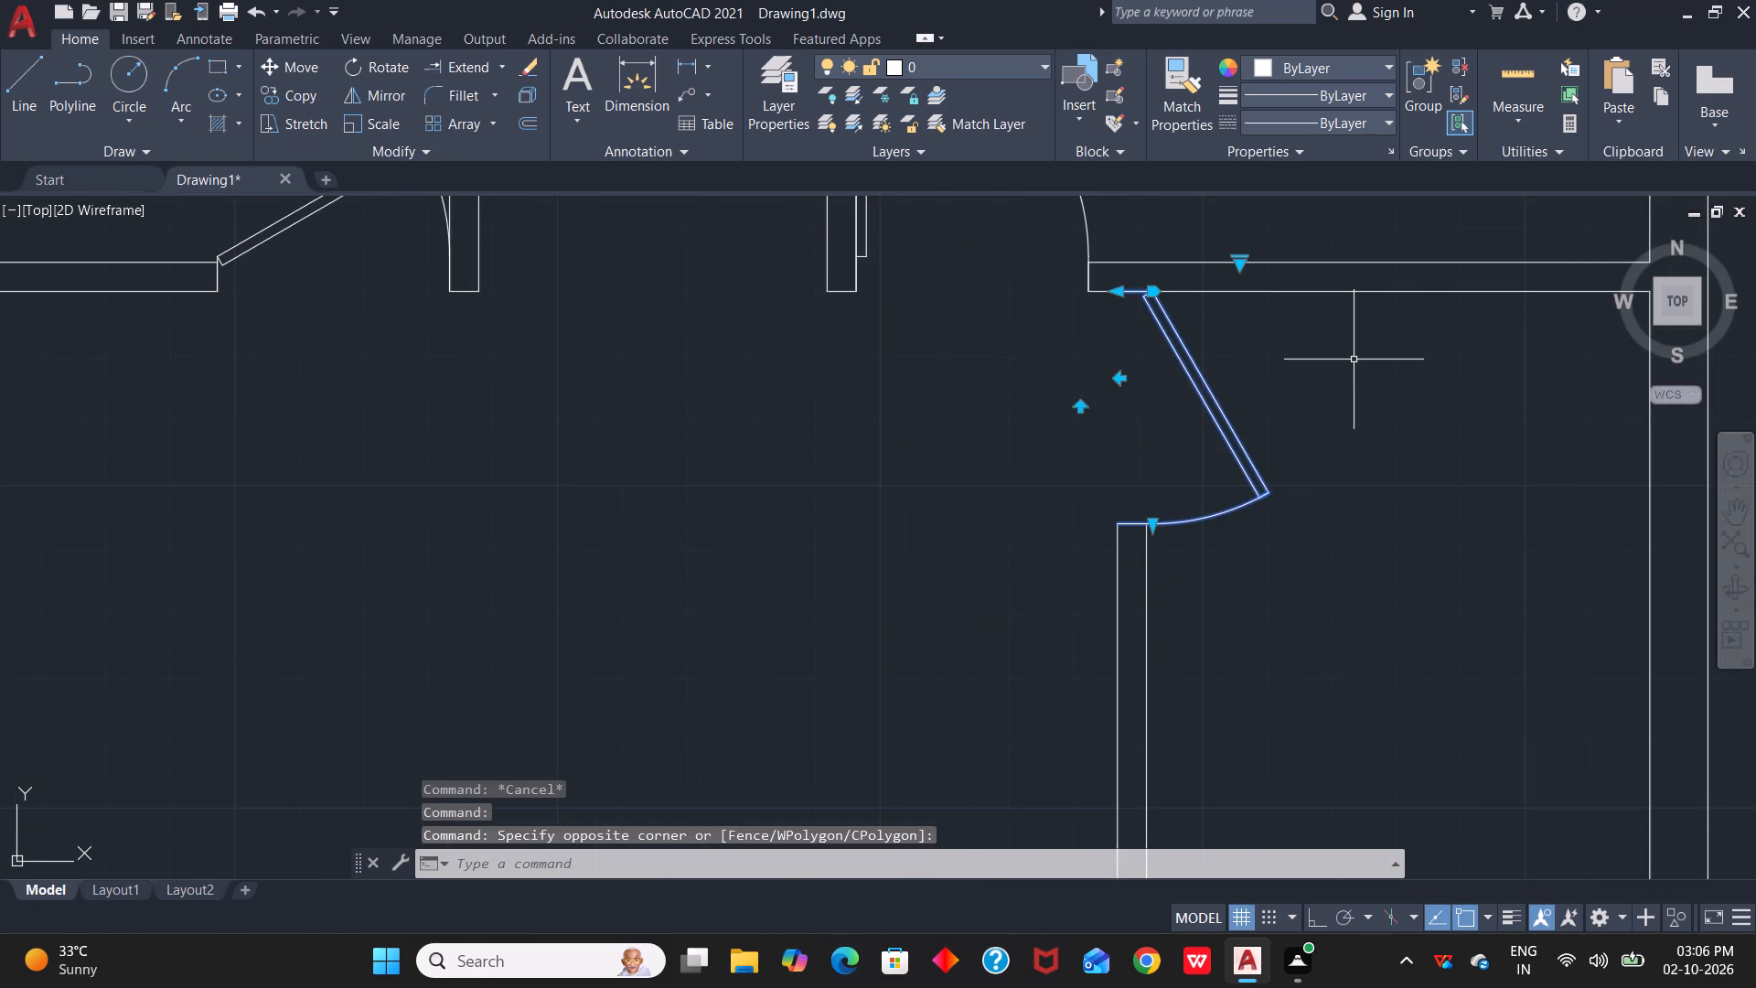
key("Escape")
left_click(1262, 360)
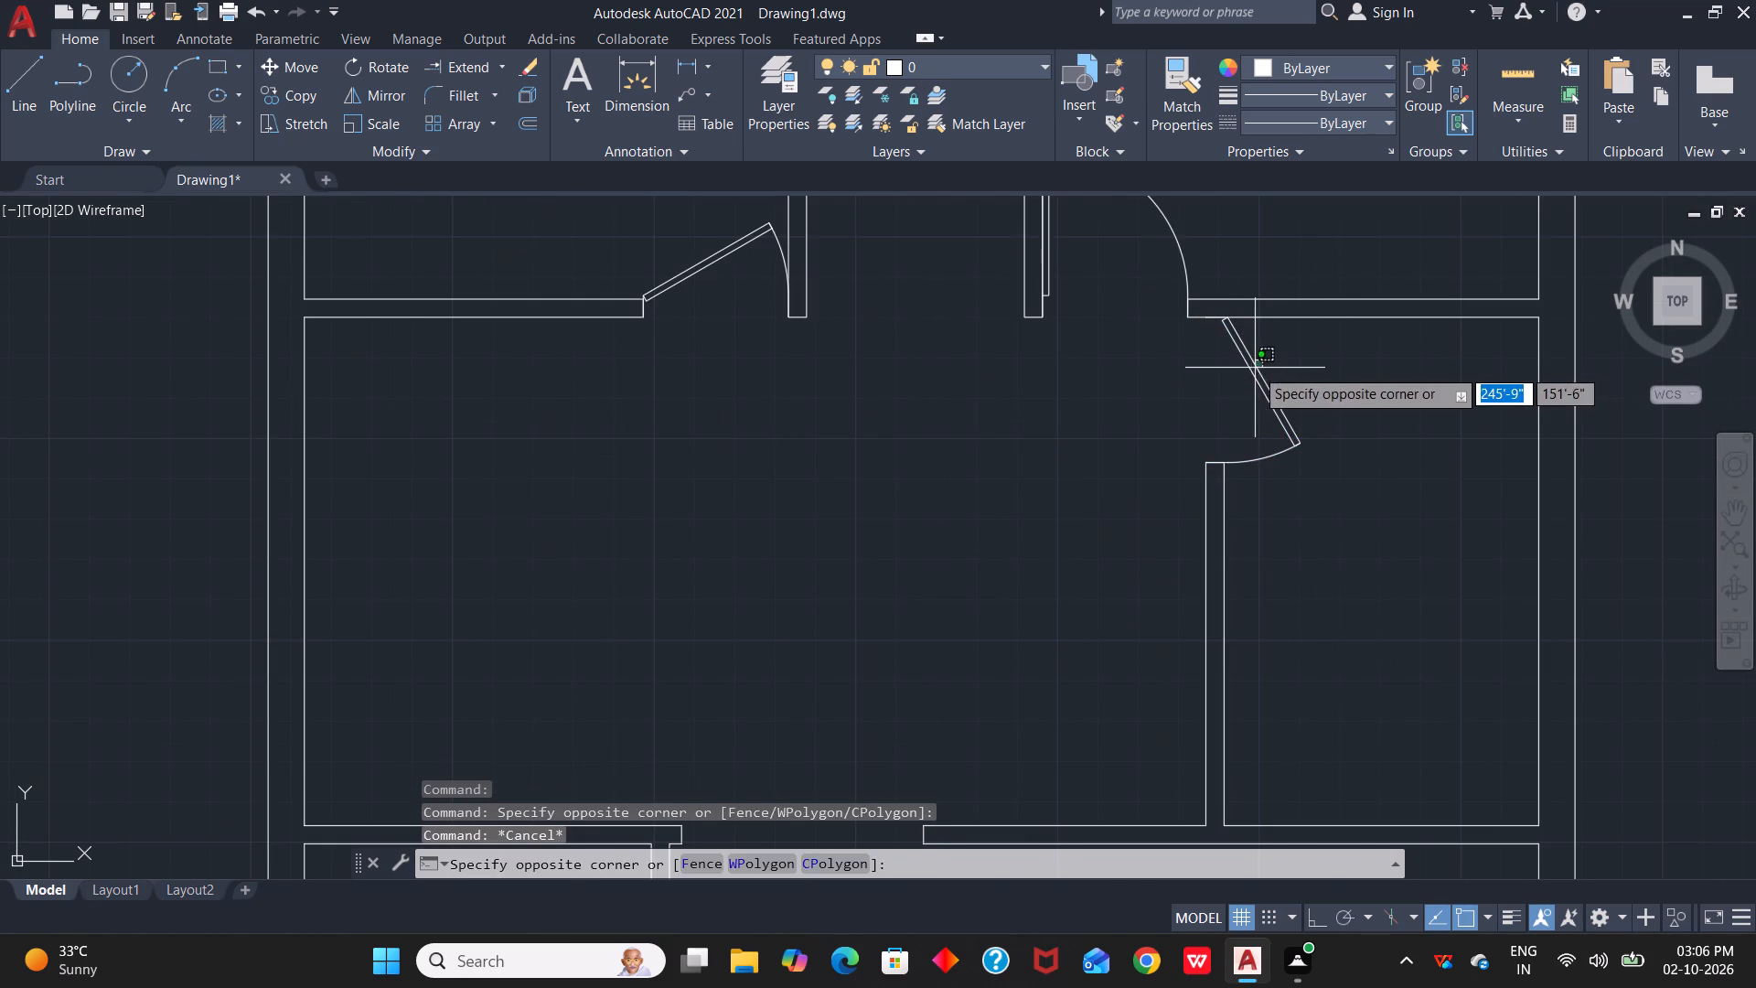
left_click(1255, 368)
scroll(1311, 330, "up", 5)
middle_click_drag(1286, 317, 1514, 779)
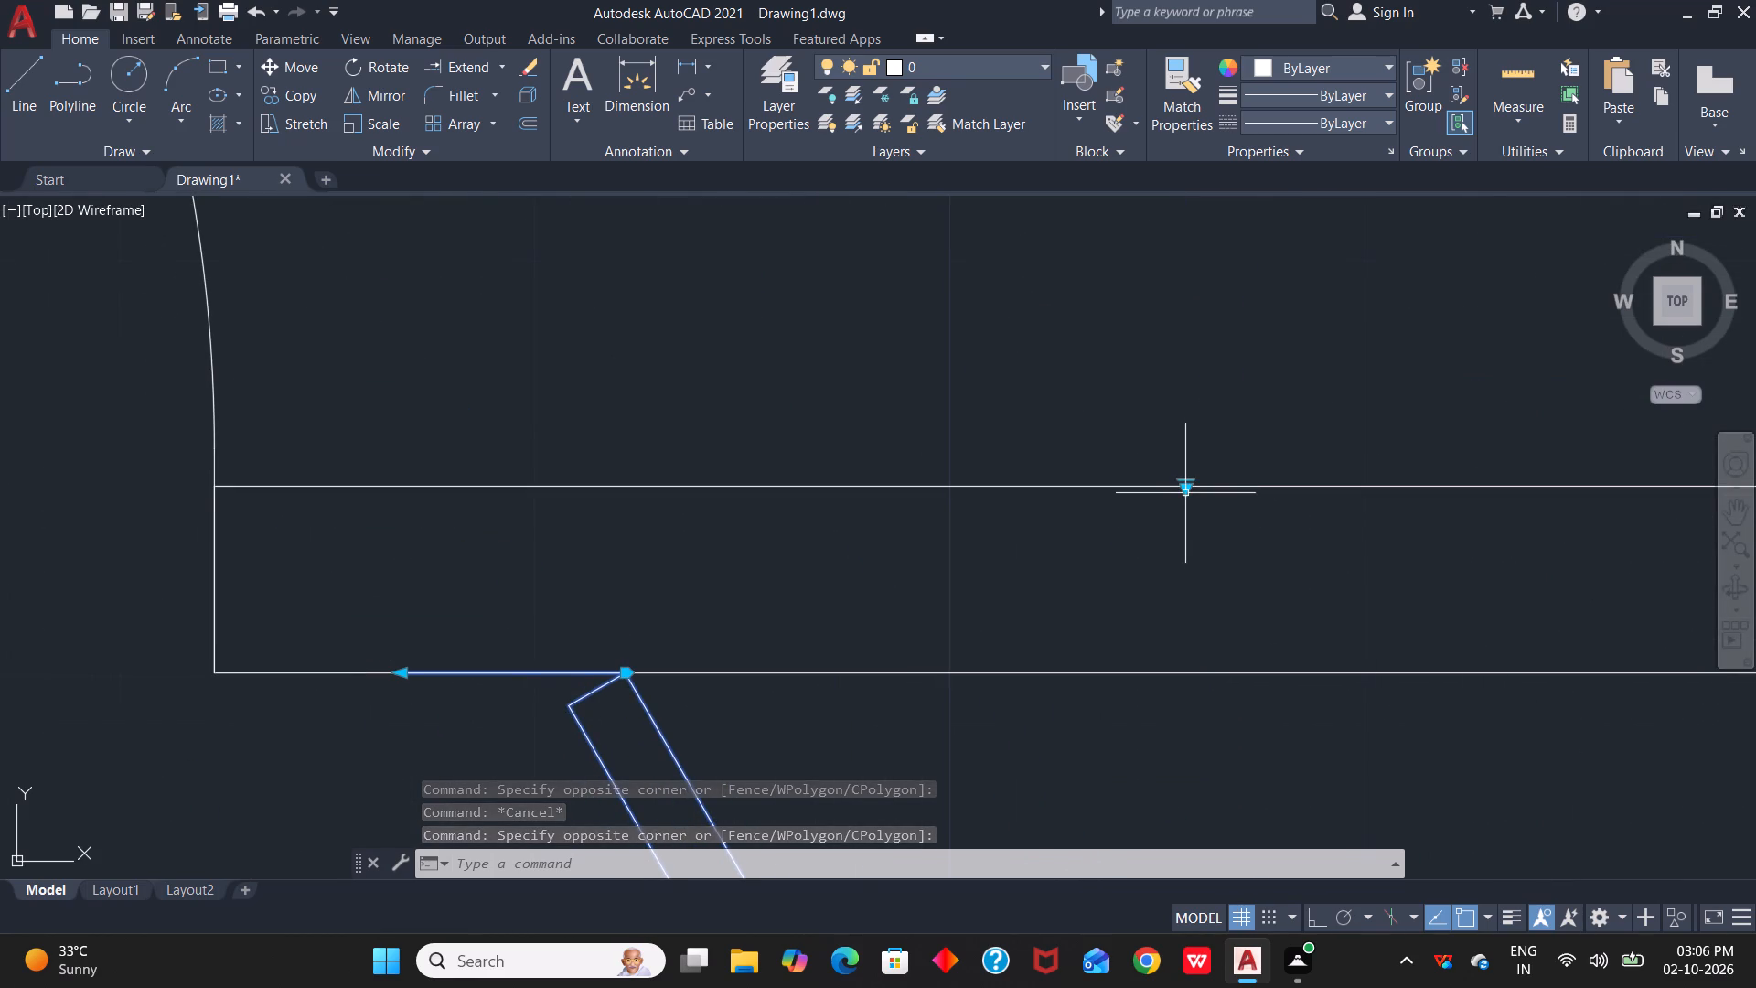
left_click(1185, 485)
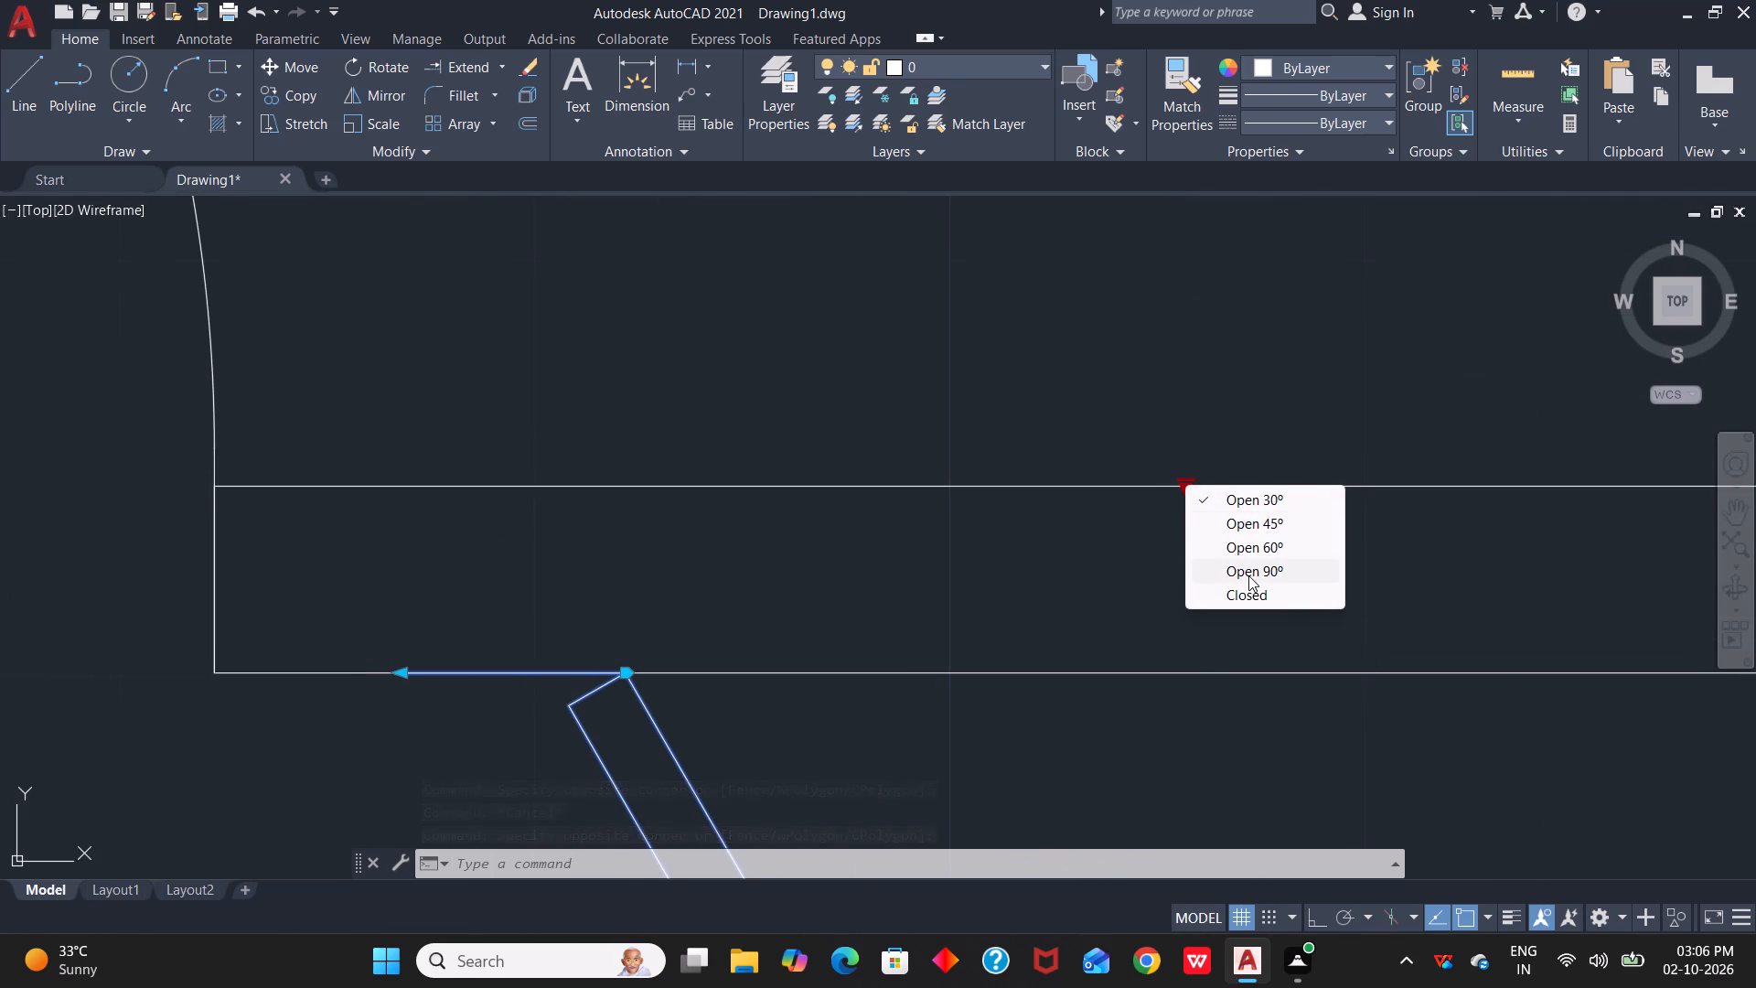
left_click(1248, 573)
scroll(1205, 587, "down", 4)
scroll(1122, 688, "down", 1)
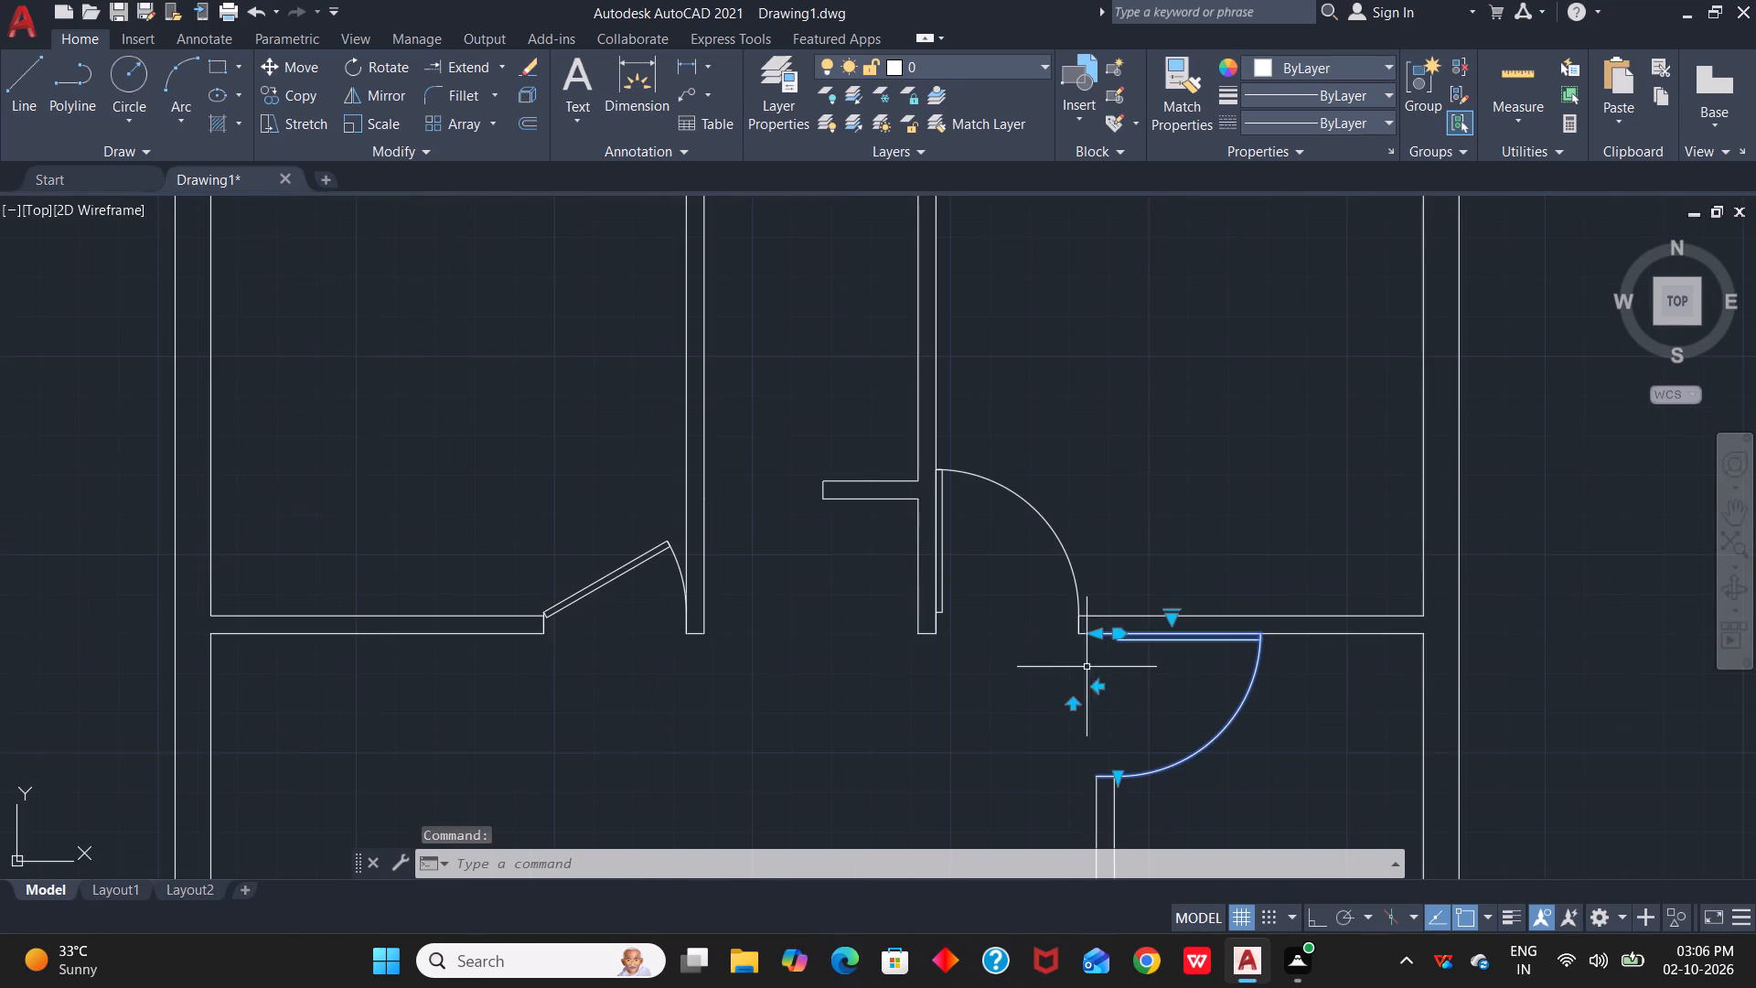
scroll(1206, 738, "down", 1)
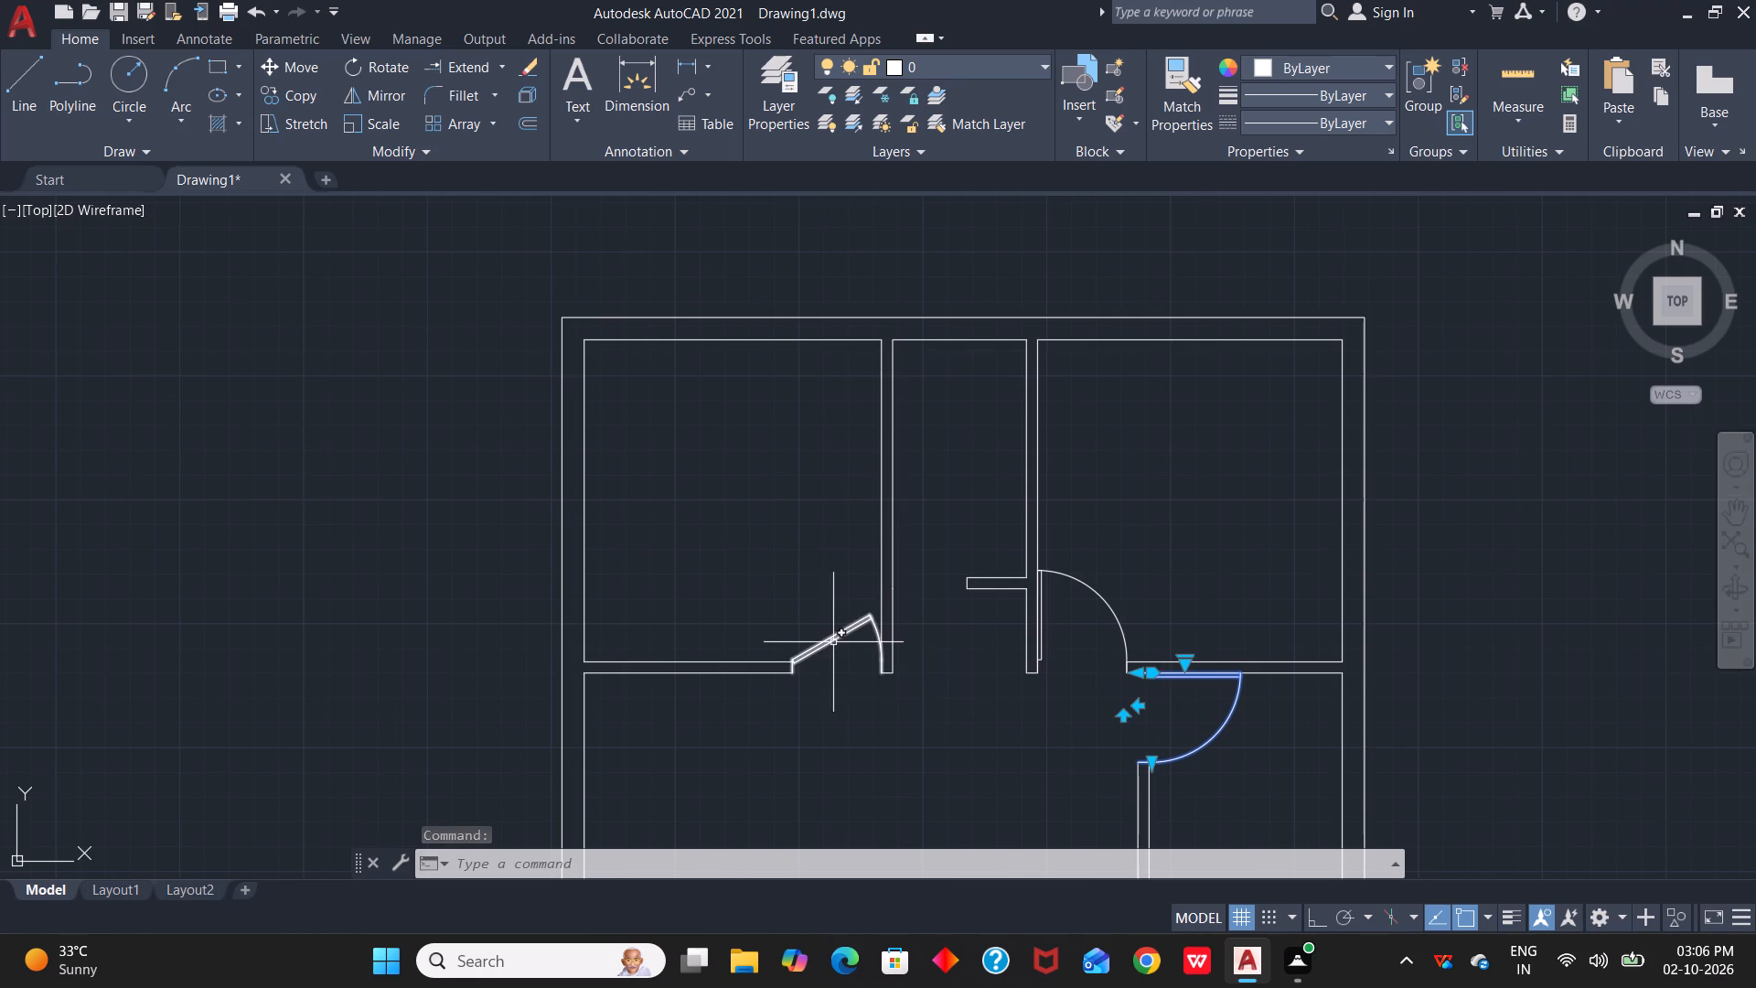
Flip the northwest room's door so that it hinges on the passage wall side.
left_click(835, 640)
left_click(835, 691)
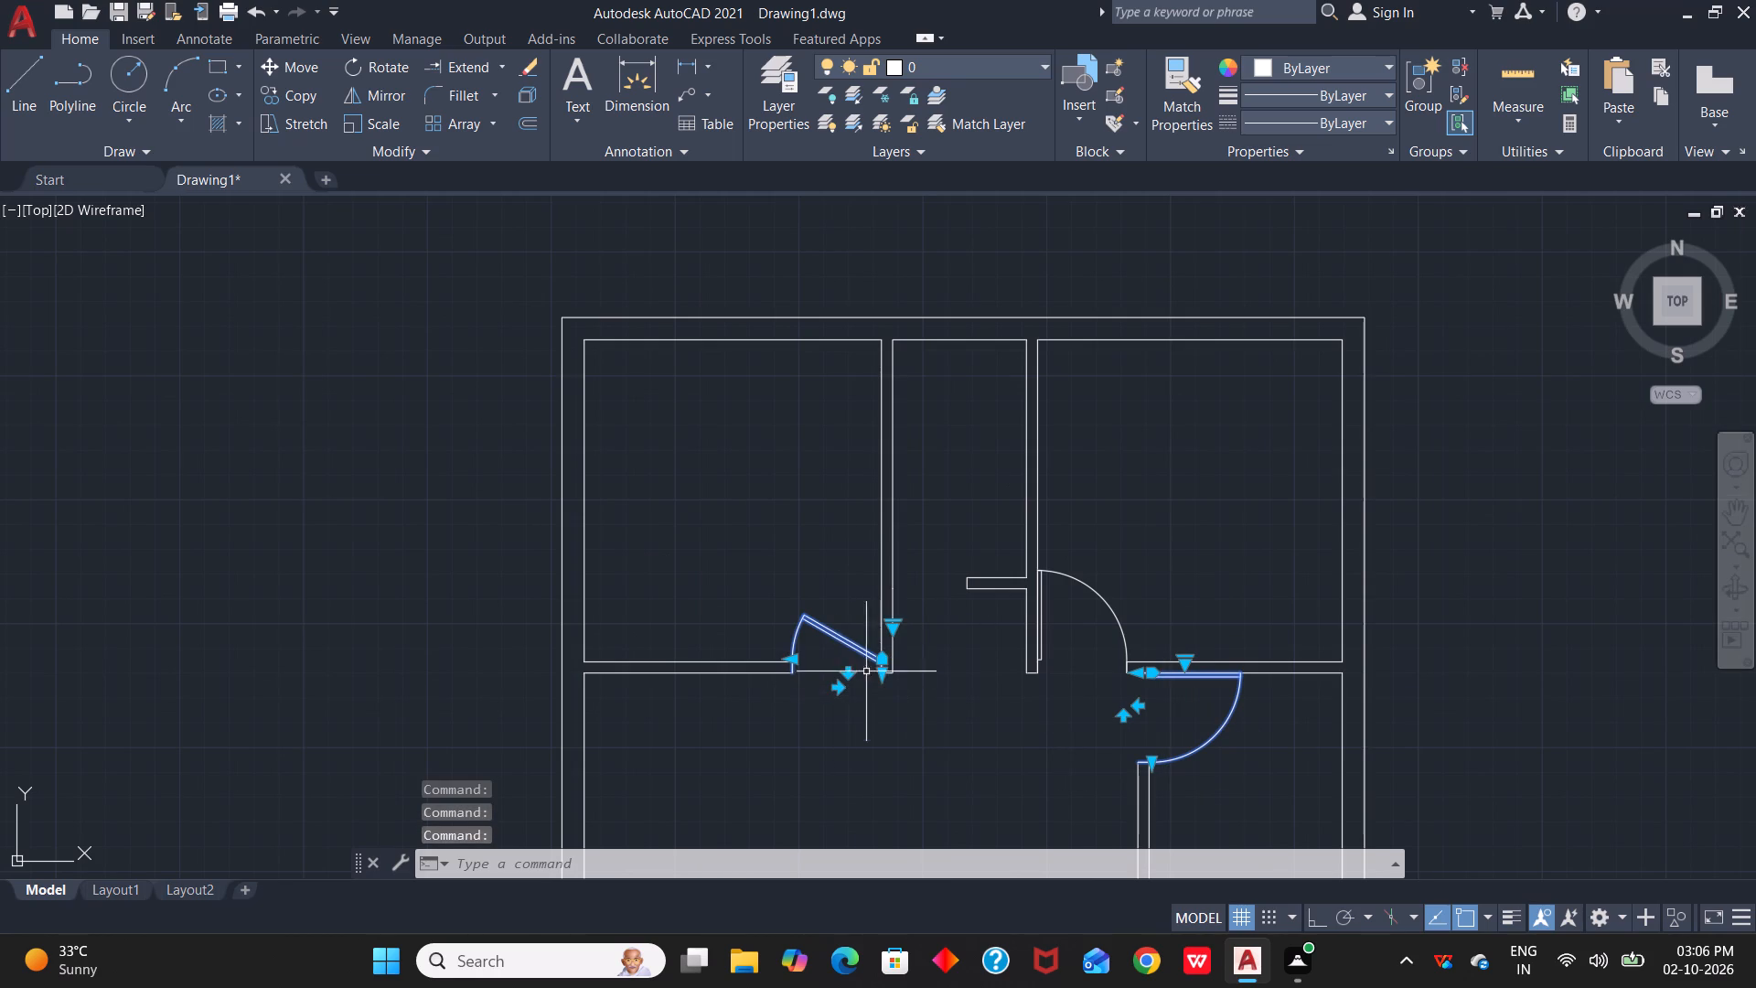
Set the northwest room's door to Open 90º.
scroll(888, 631, "up", 5)
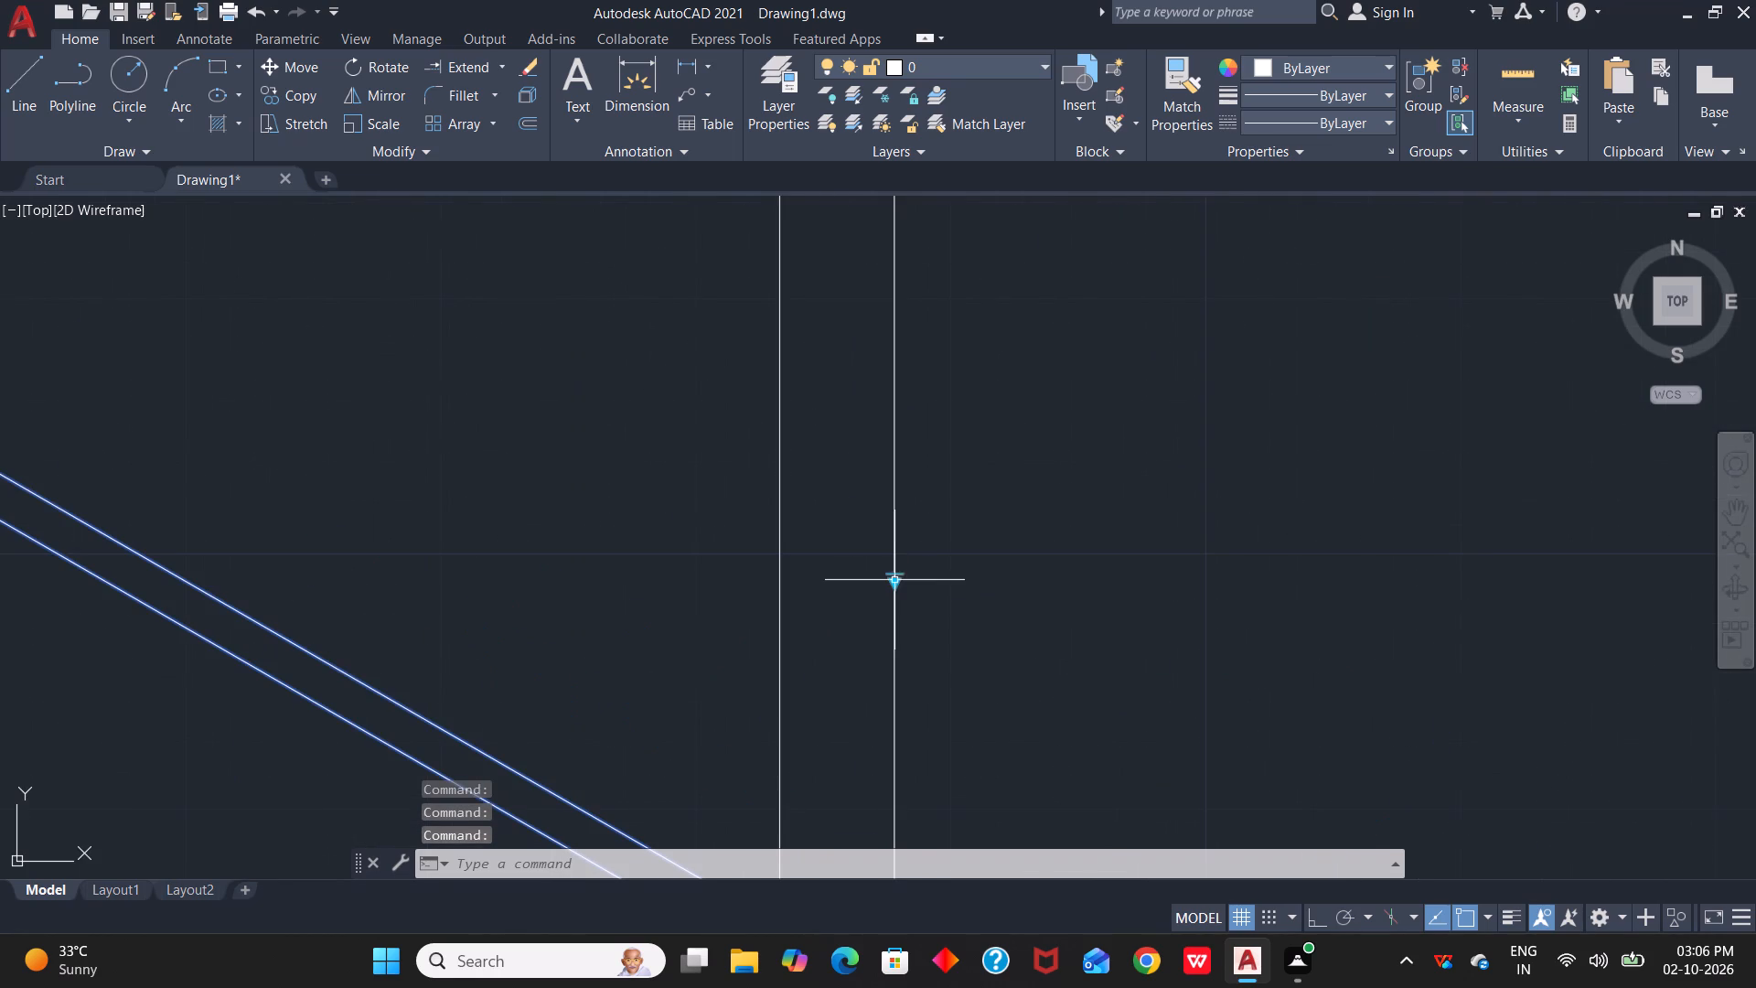
left_click(894, 578)
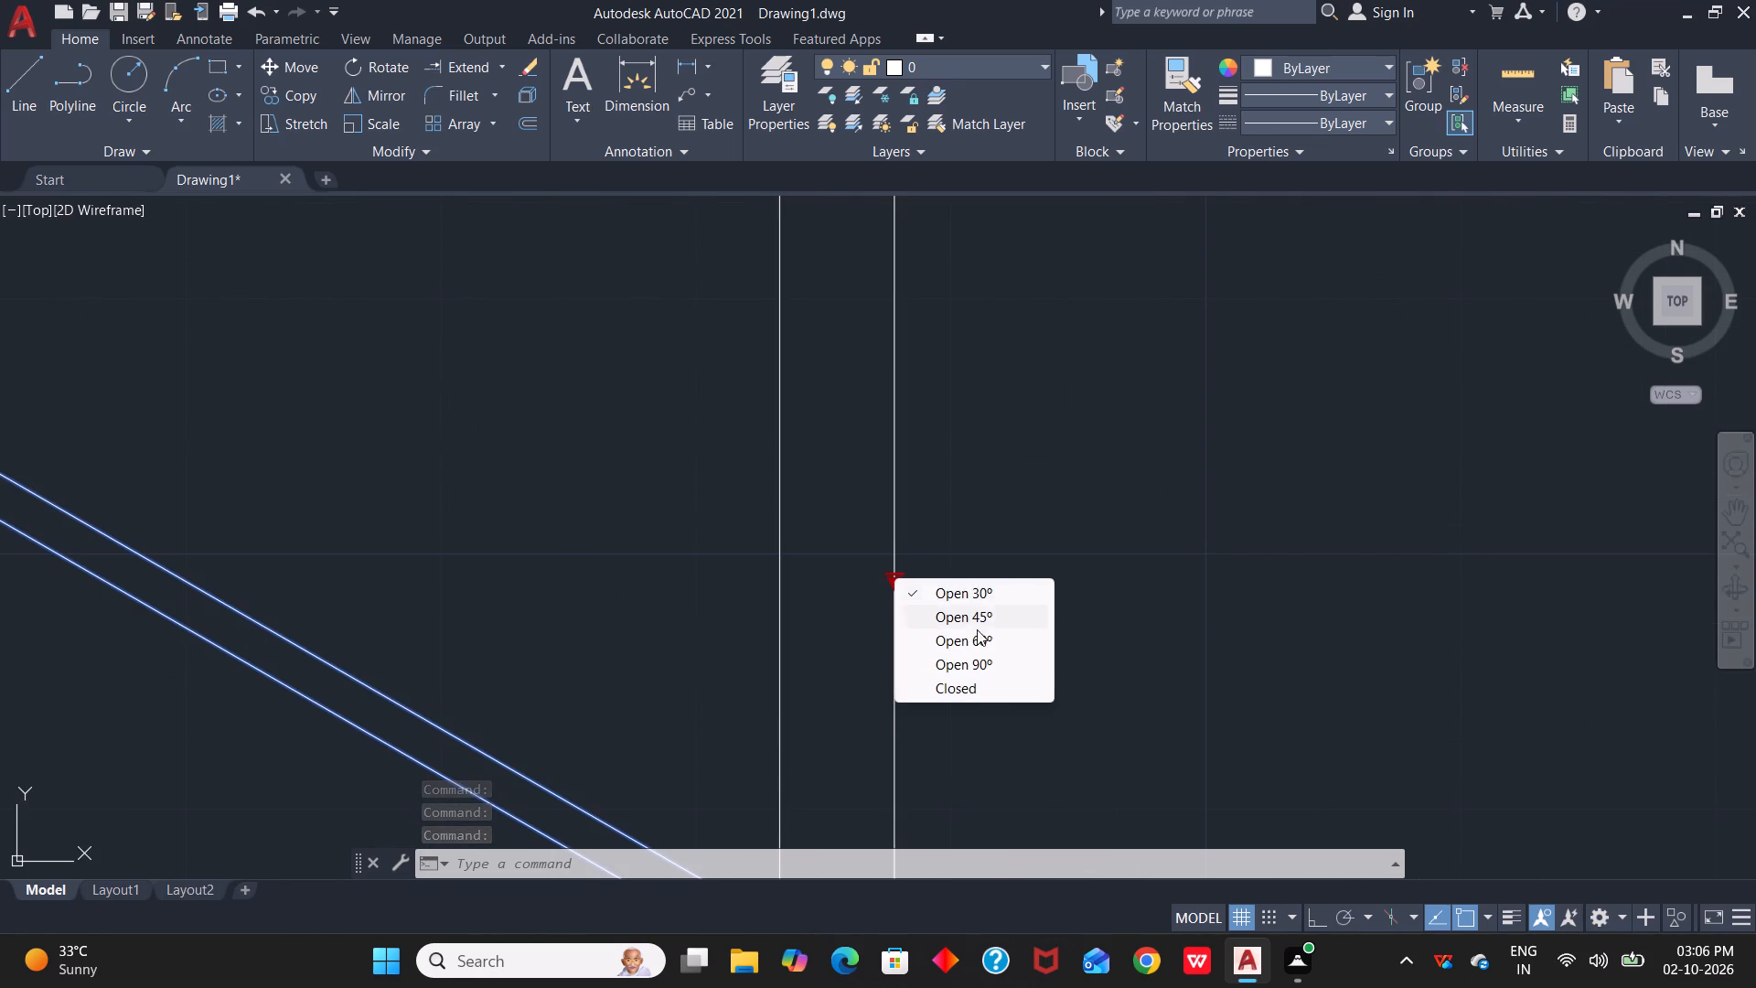
left_click(975, 662)
scroll(998, 672, "down", 3)
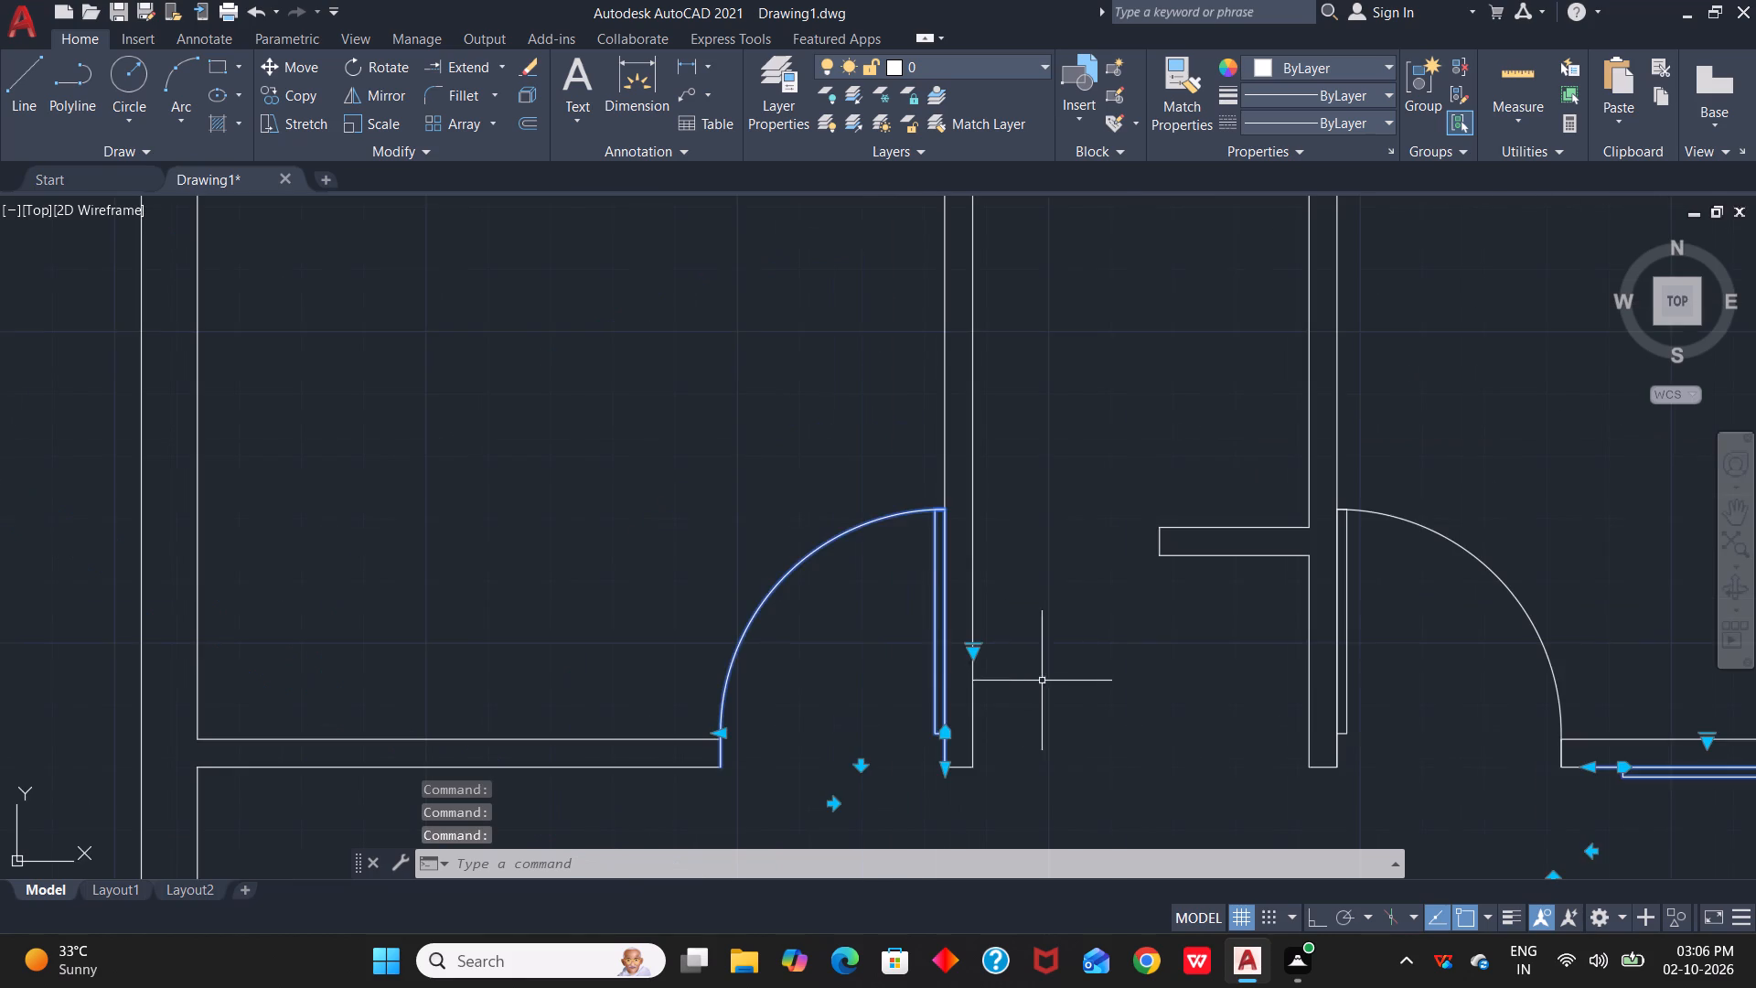
scroll(1001, 655, "up", 2)
left_click_drag(926, 639, 1021, 632)
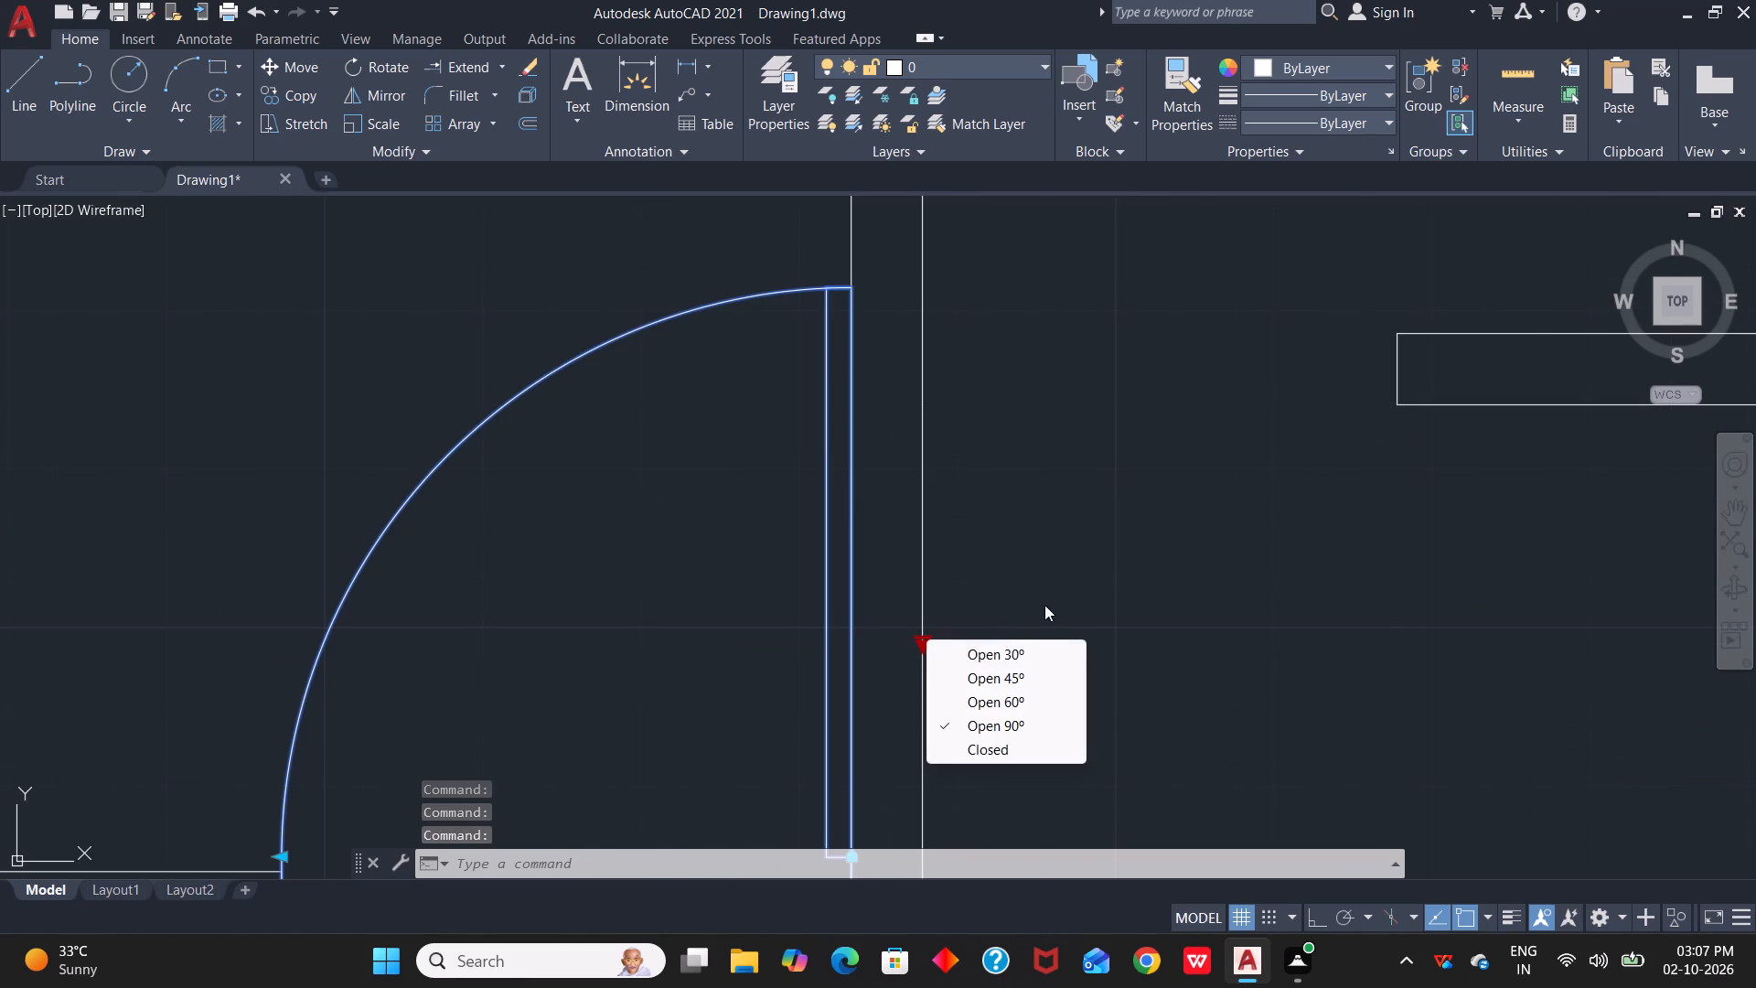
left_click(1046, 601)
key("Escape")
scroll(1087, 667, "down", 4)
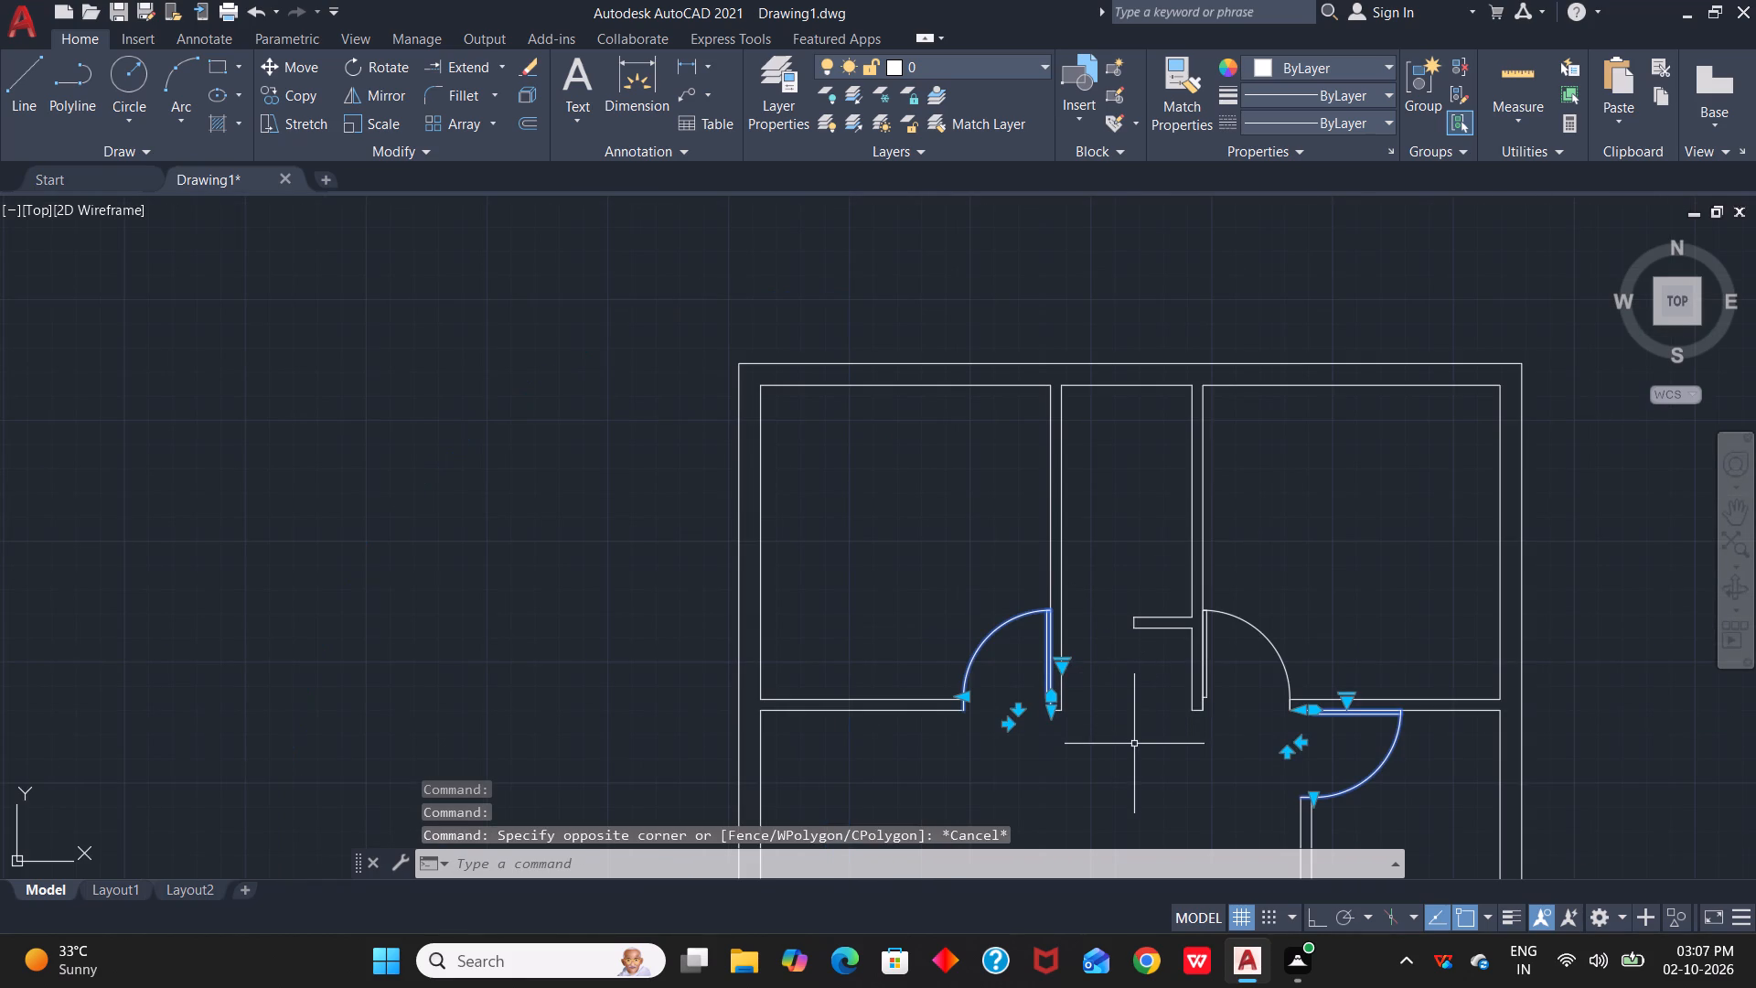
key("Escape")
Flip the door below the southern short vertical partition to hinge at the horizontal wall, and set it to Open 90º.
scroll(1194, 784, "down", 1)
scroll(1171, 632, "down", 1)
middle_click_drag(1171, 626, 1205, 475)
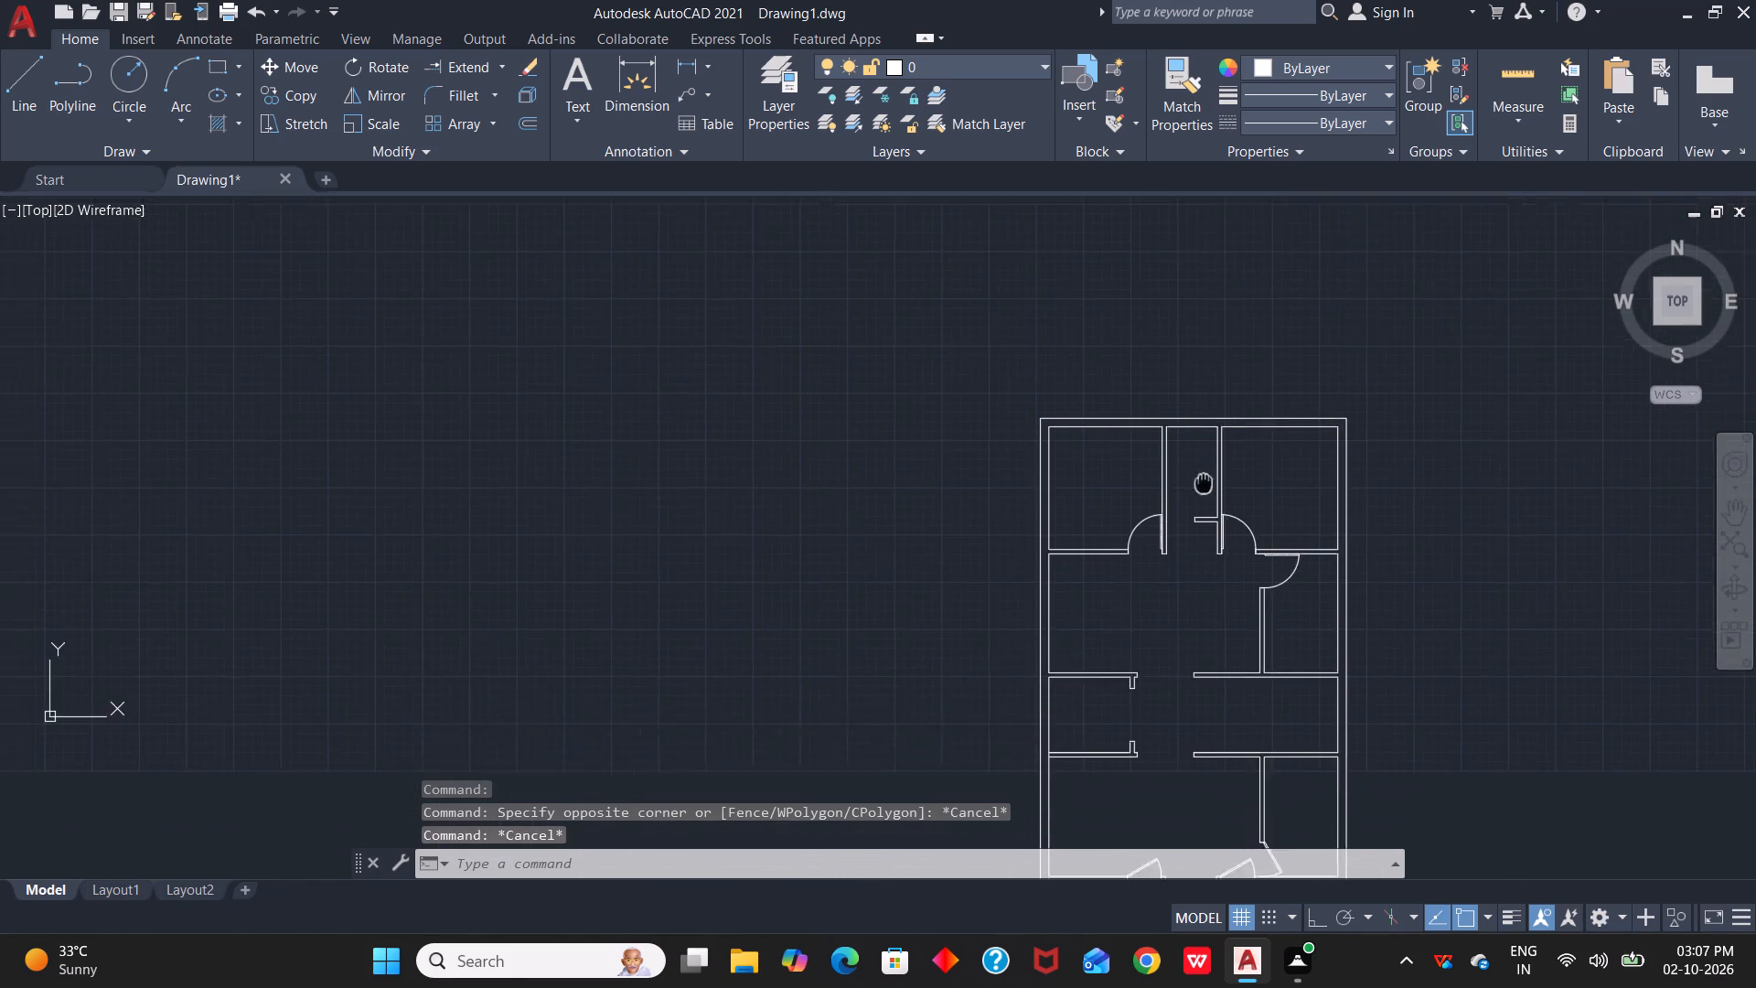
middle_click_drag(1205, 475, 1226, 392)
middle_click_drag(1247, 514, 1238, 313)
scroll(1276, 559, "up", 3)
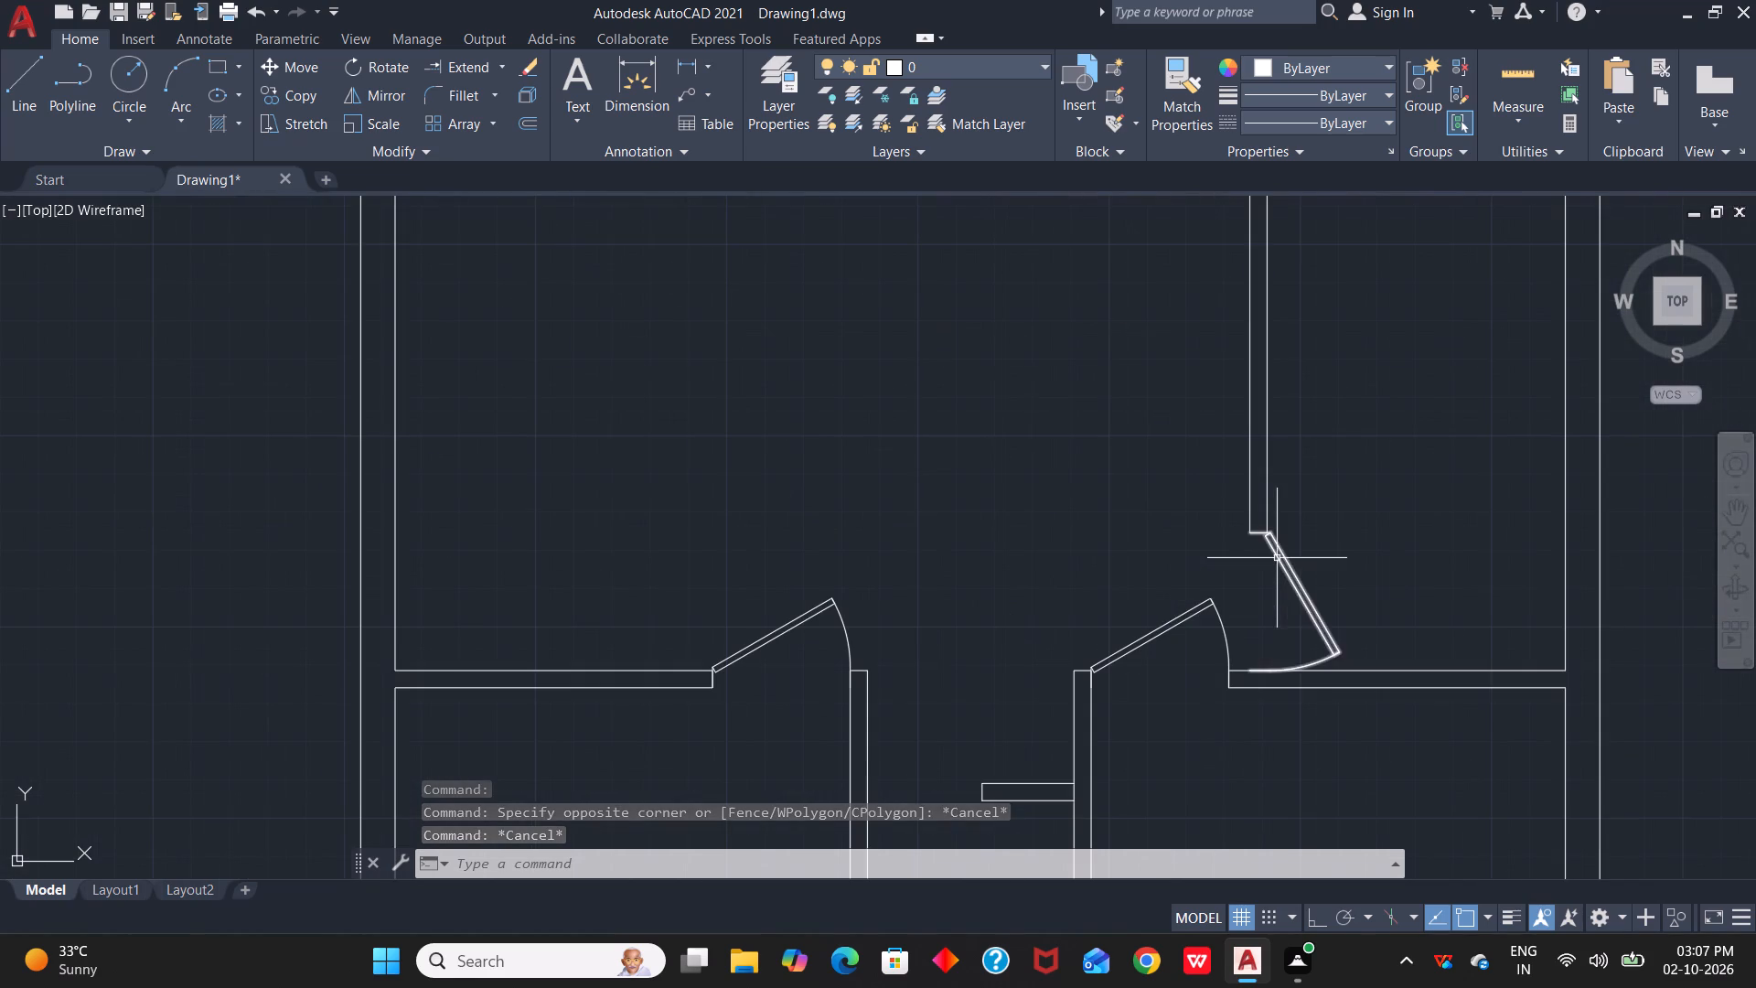
left_click(1280, 570)
left_click(1287, 568)
left_click(1290, 566)
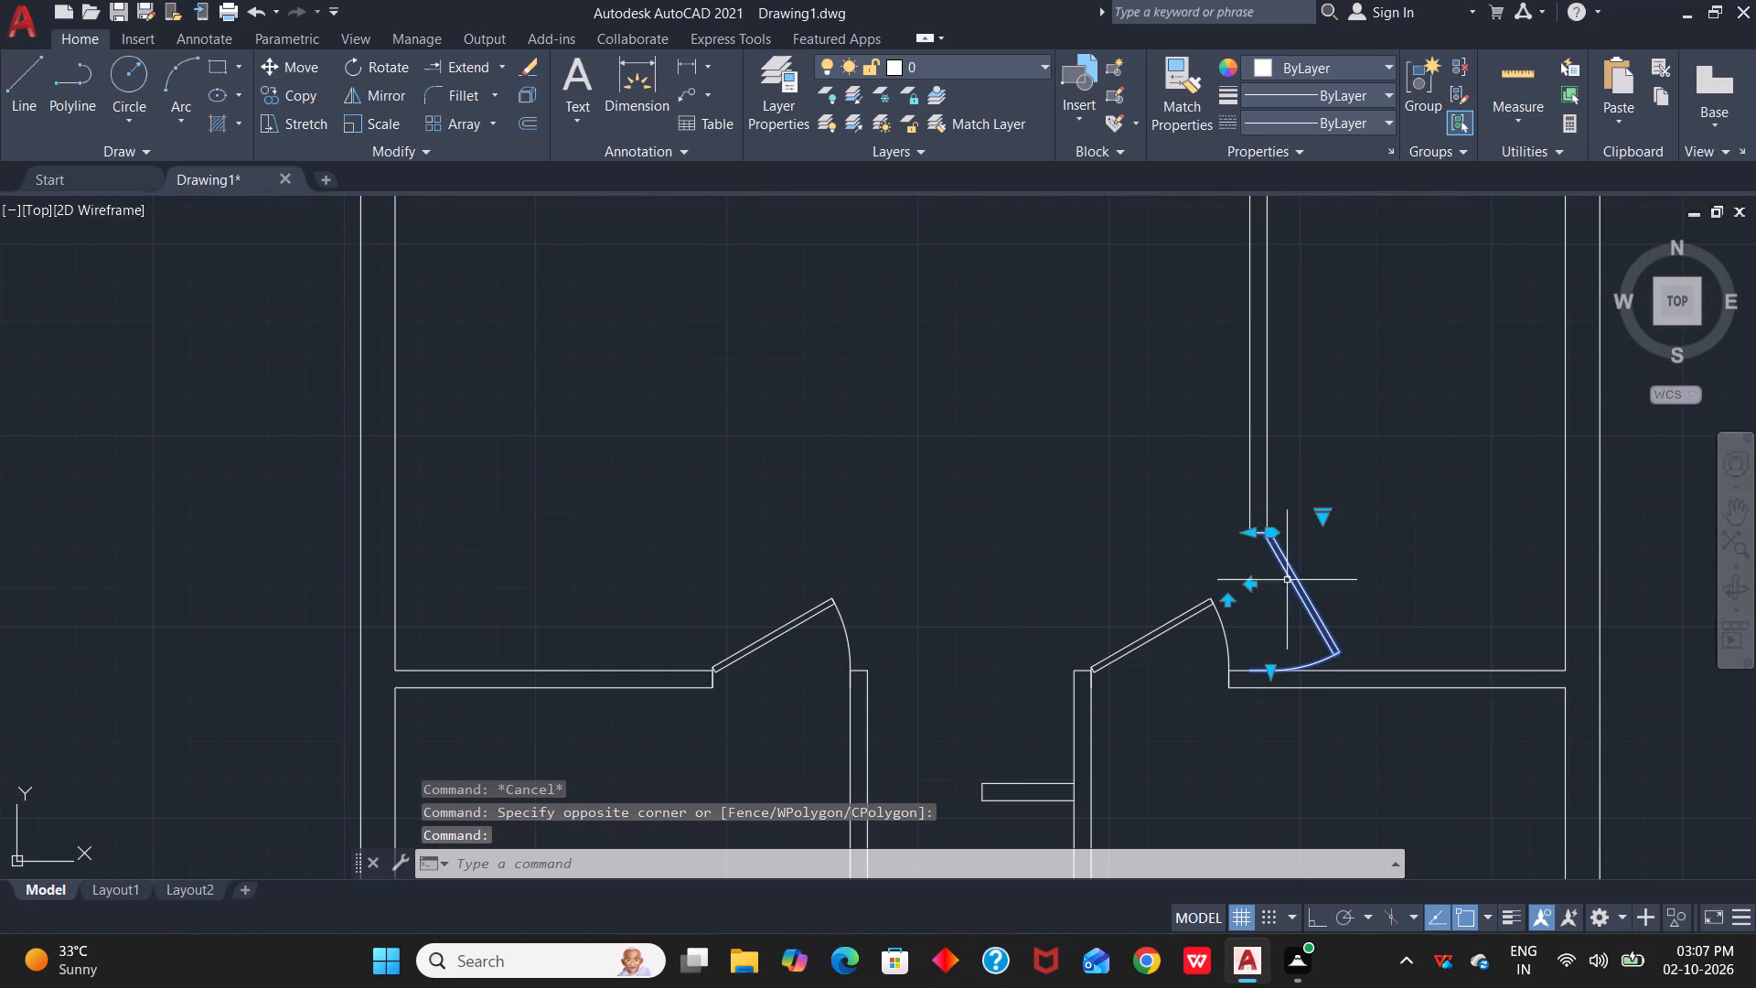
left_click(1225, 597)
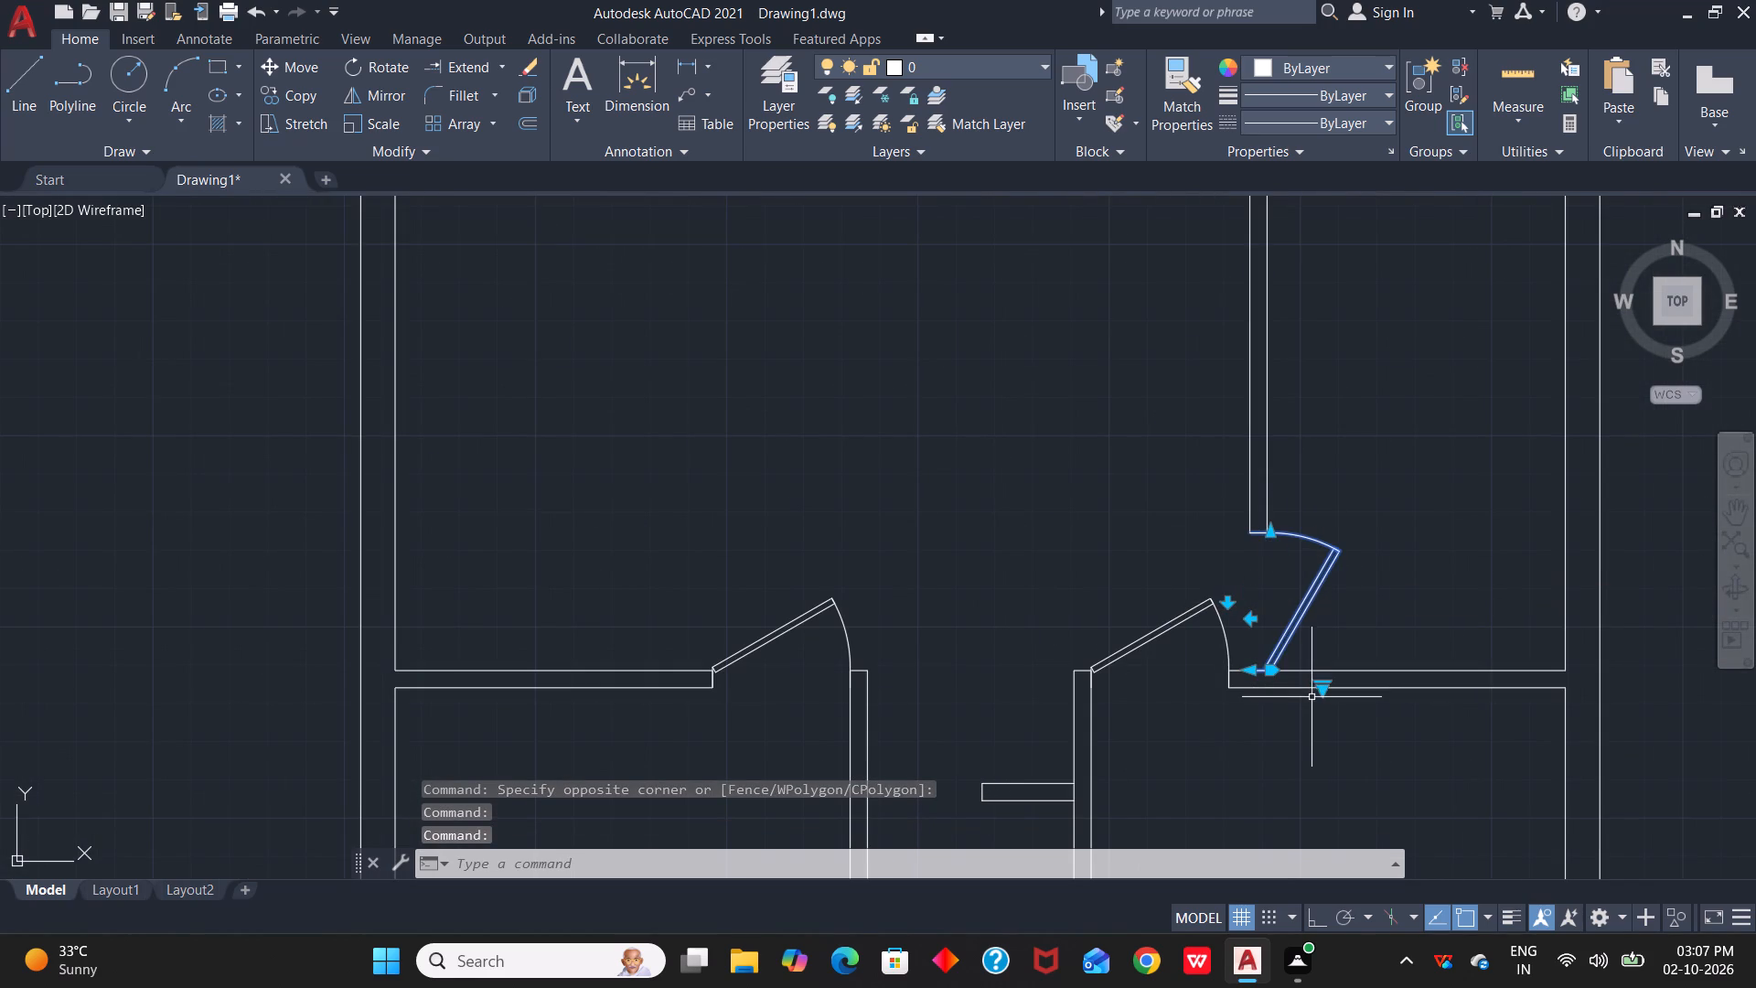
scroll(1323, 686, "up", 4)
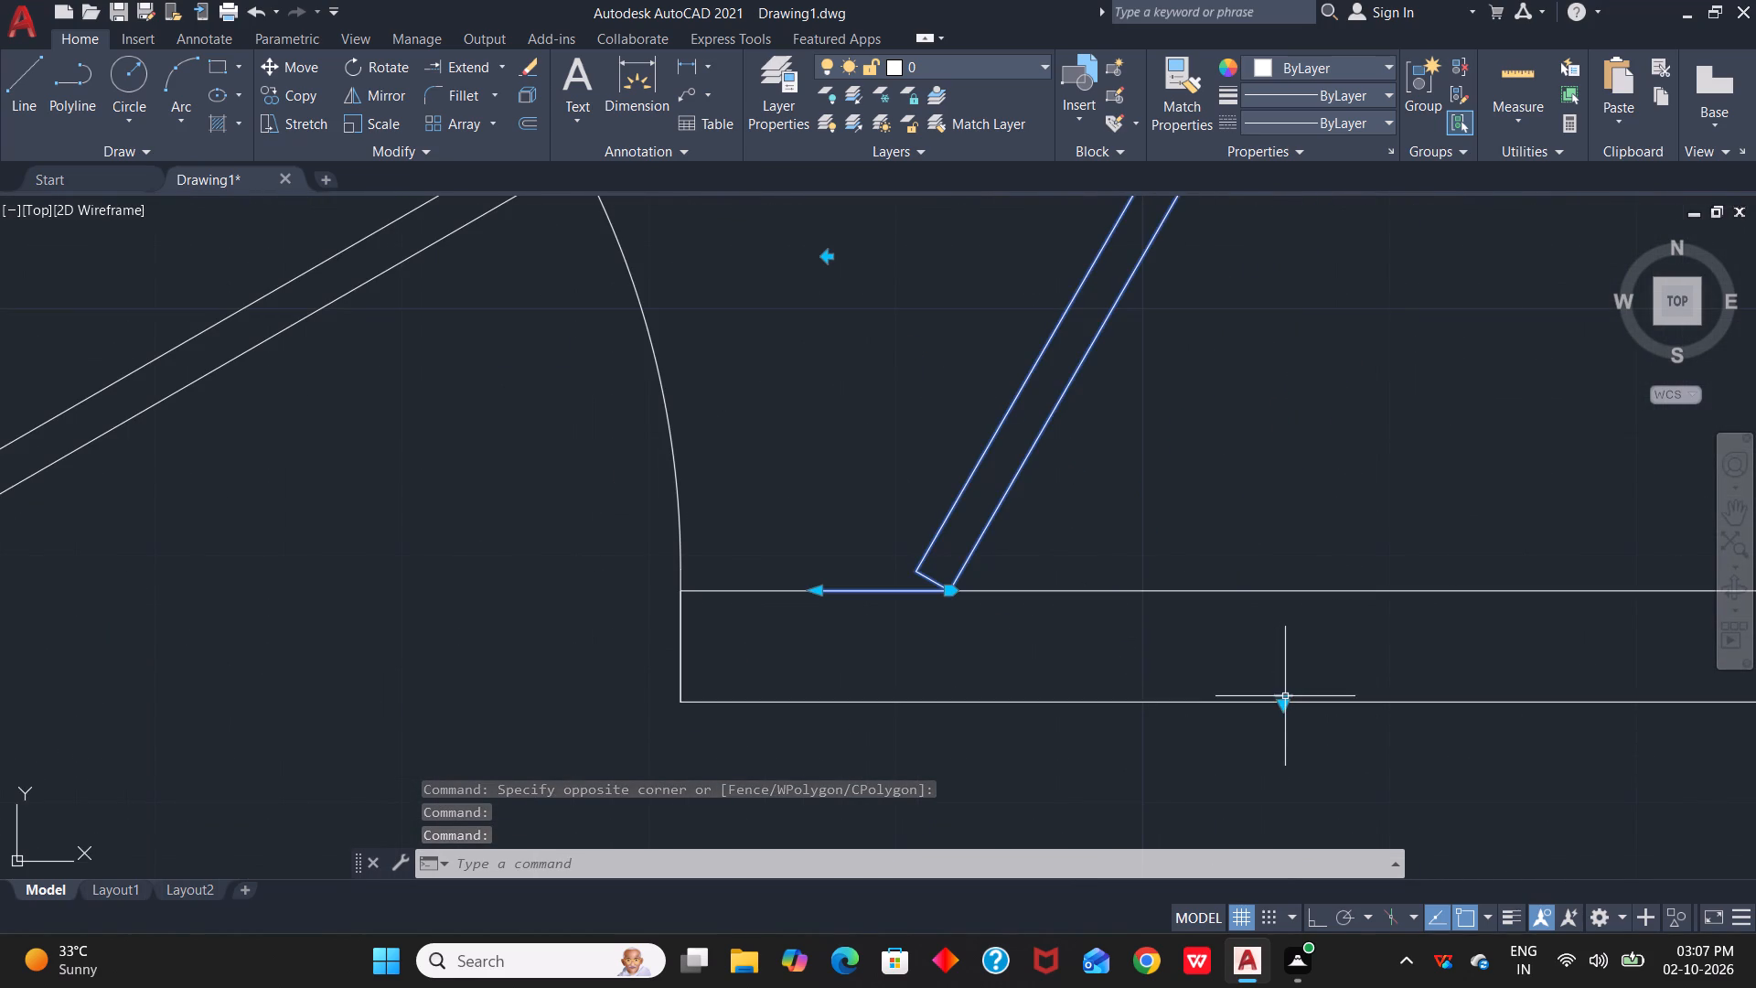
left_click(1283, 706)
left_click(1349, 791)
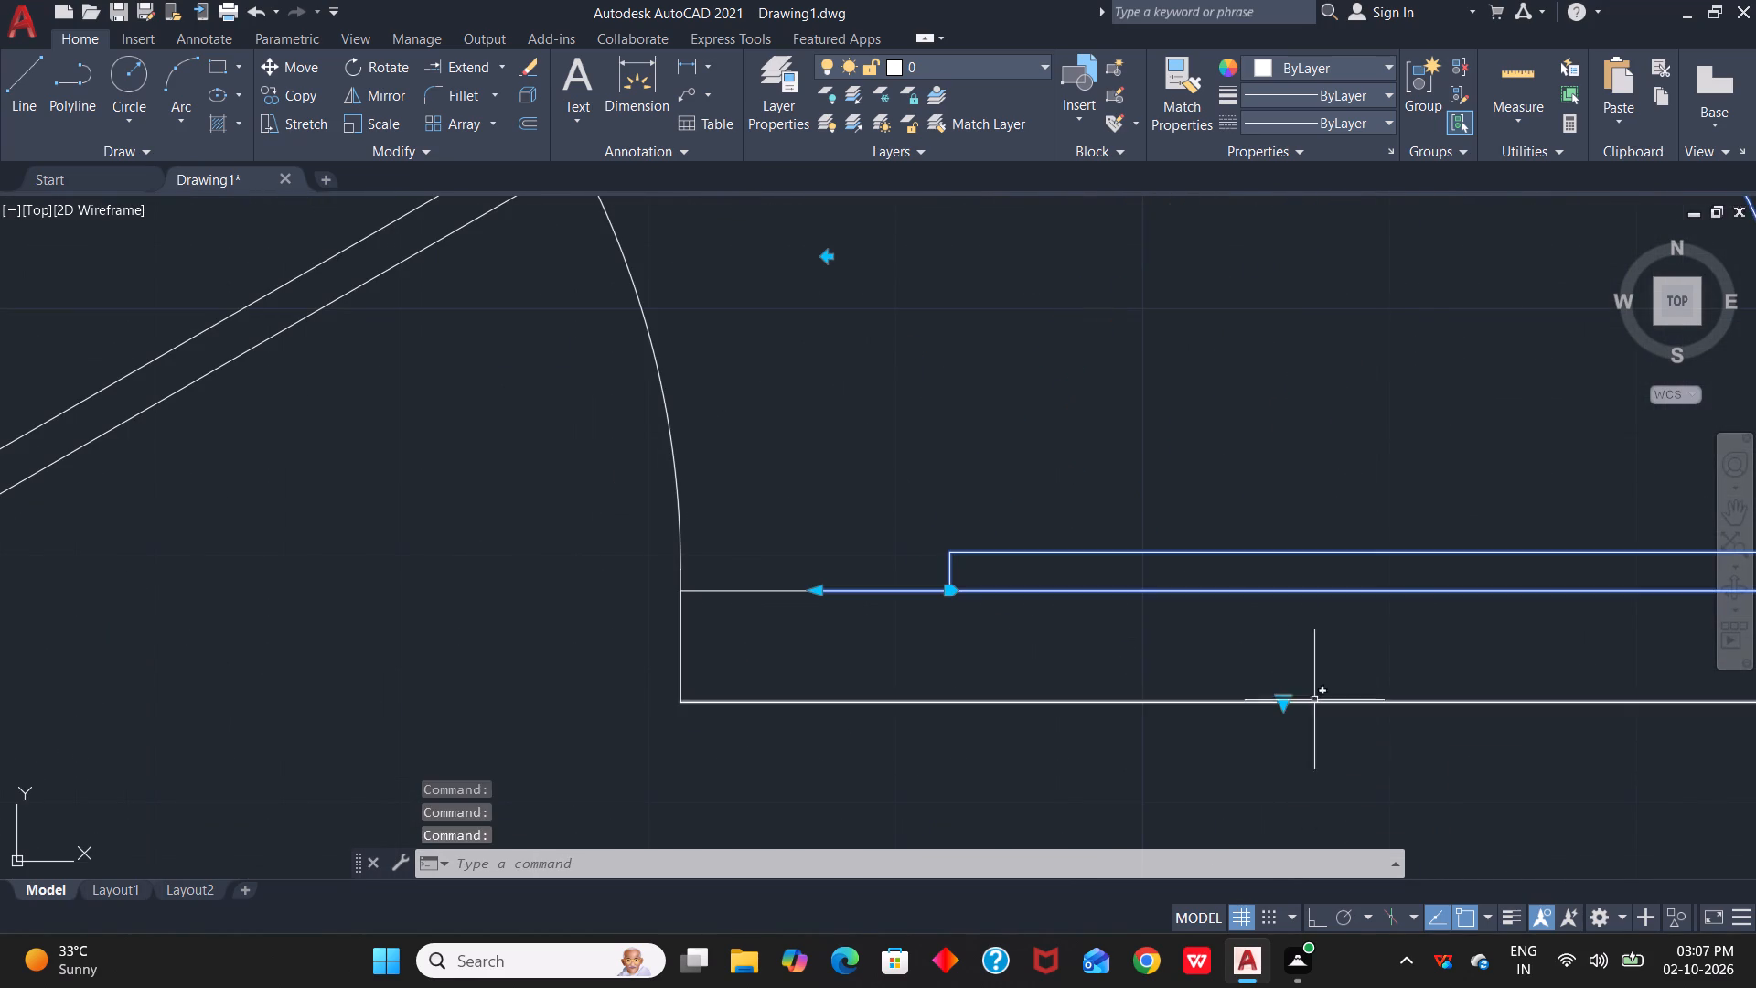
Flip the southeast room's door to swing into the room, and set it to Open 90º.
scroll(1266, 529, "down", 7)
scroll(1171, 581, "up", 4)
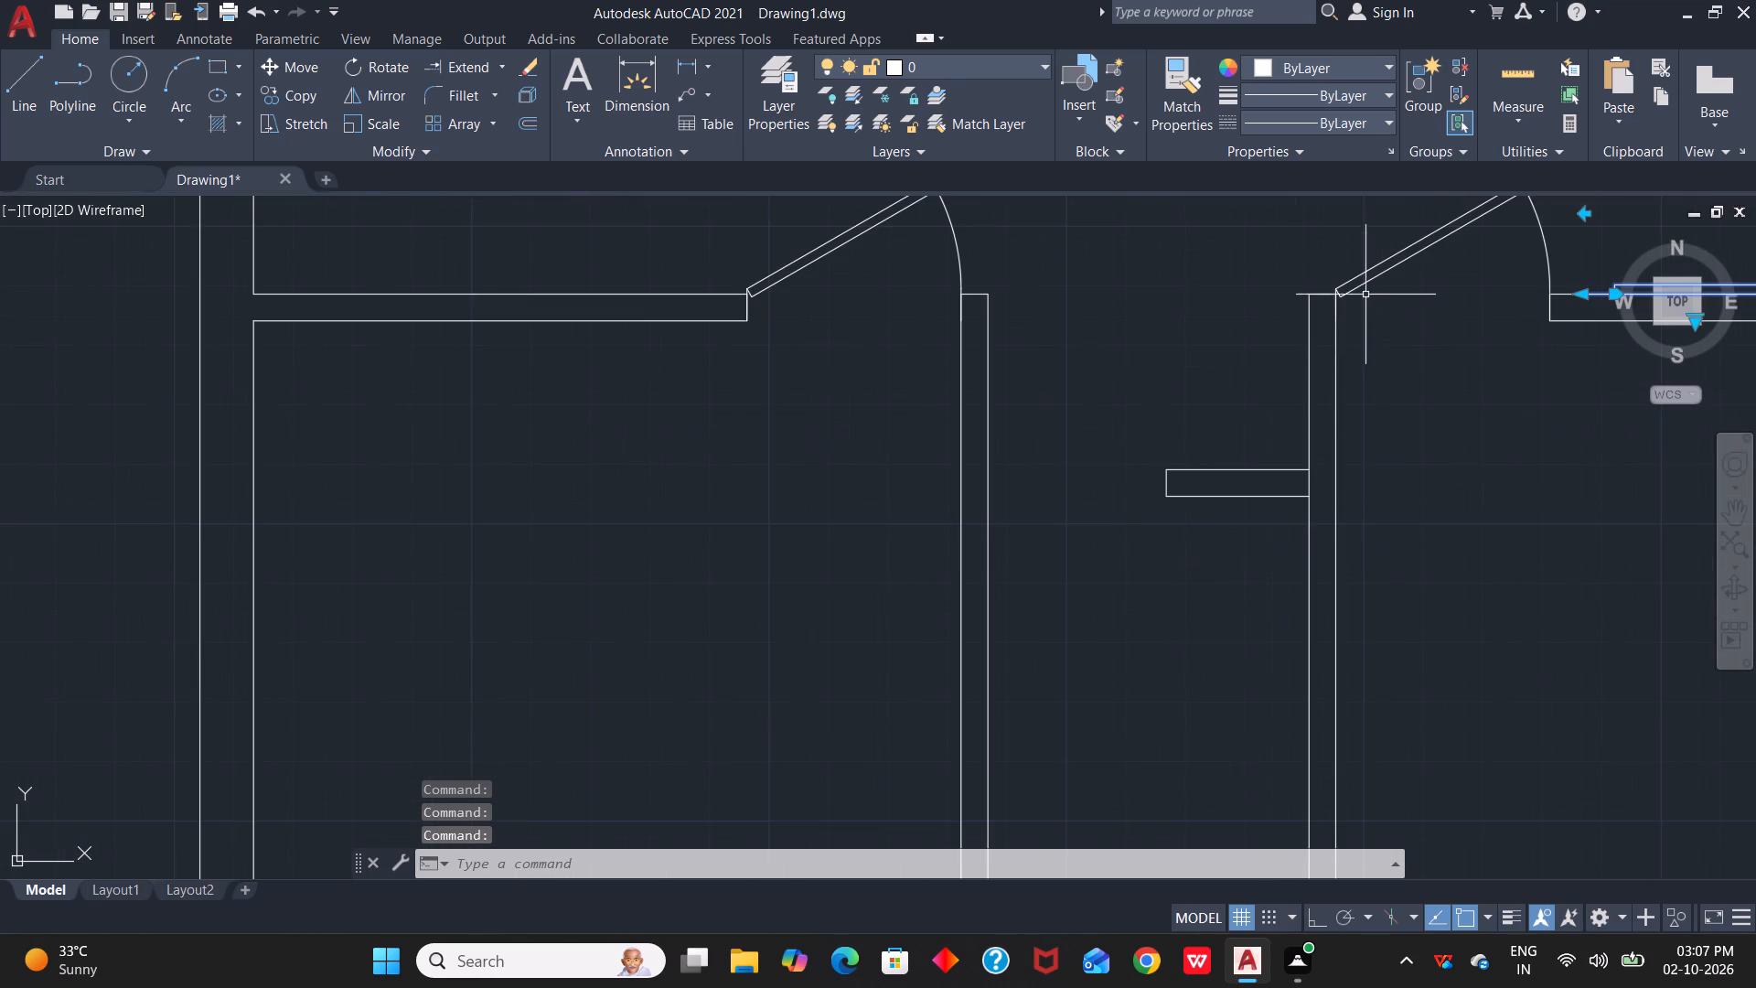
left_click(1365, 282)
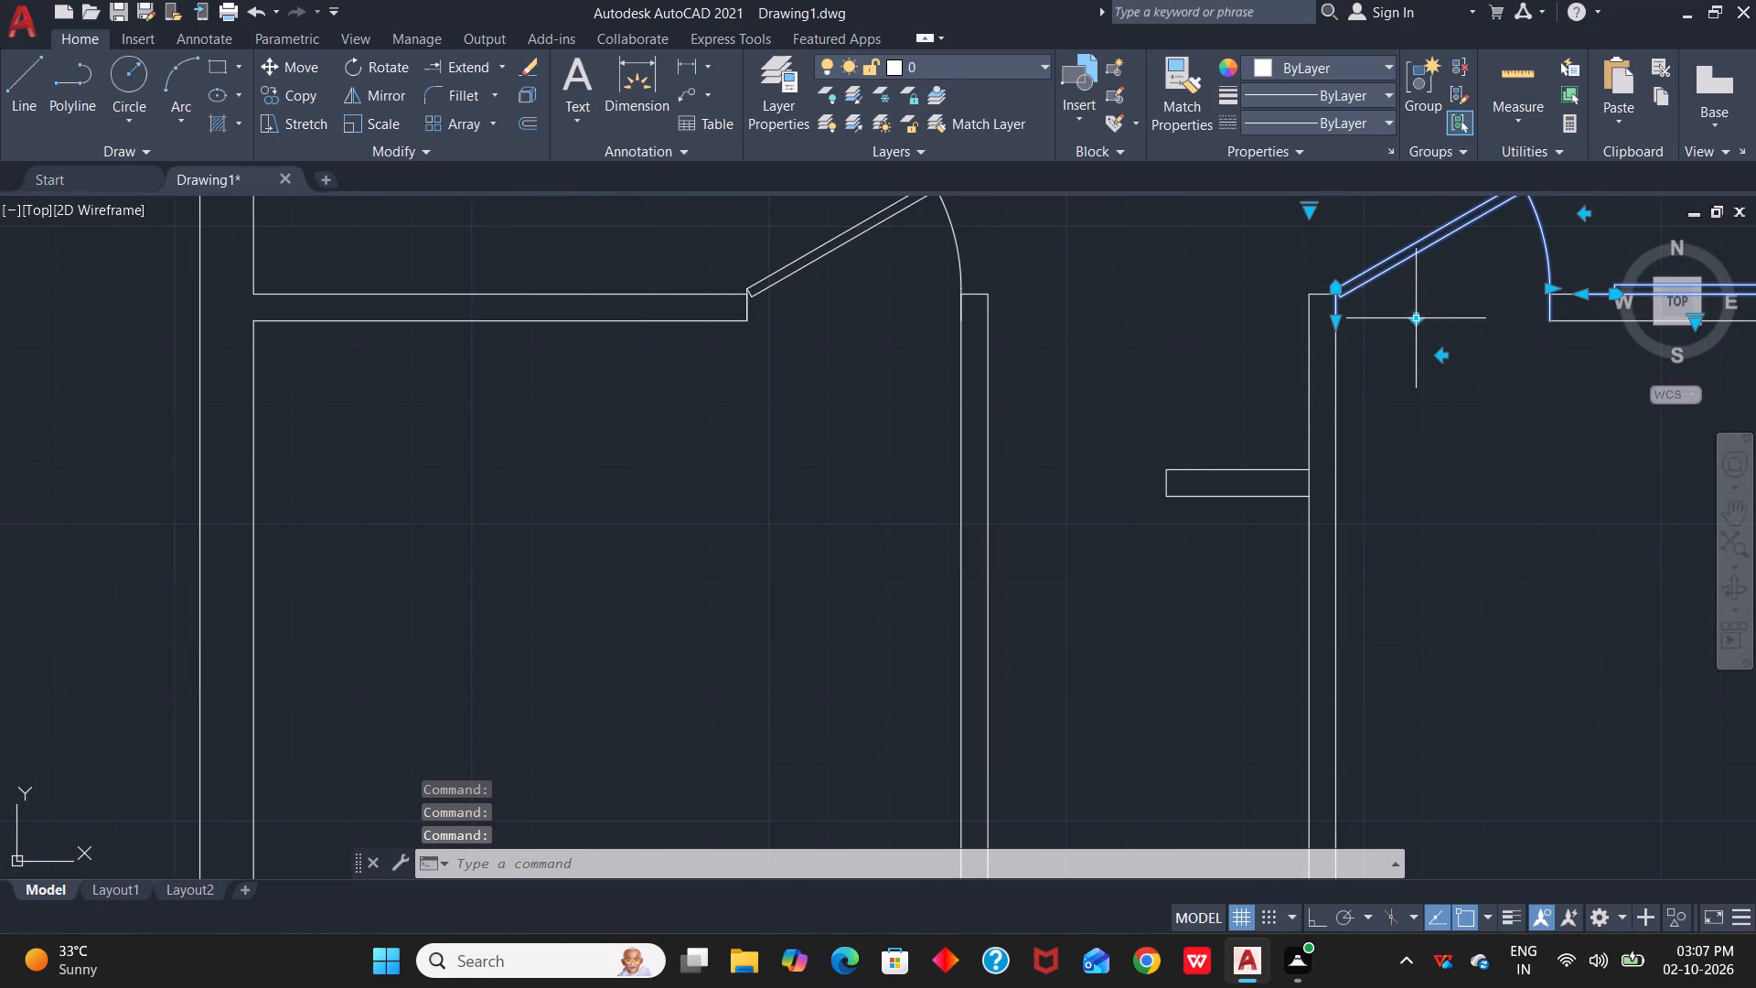
left_click(1418, 316)
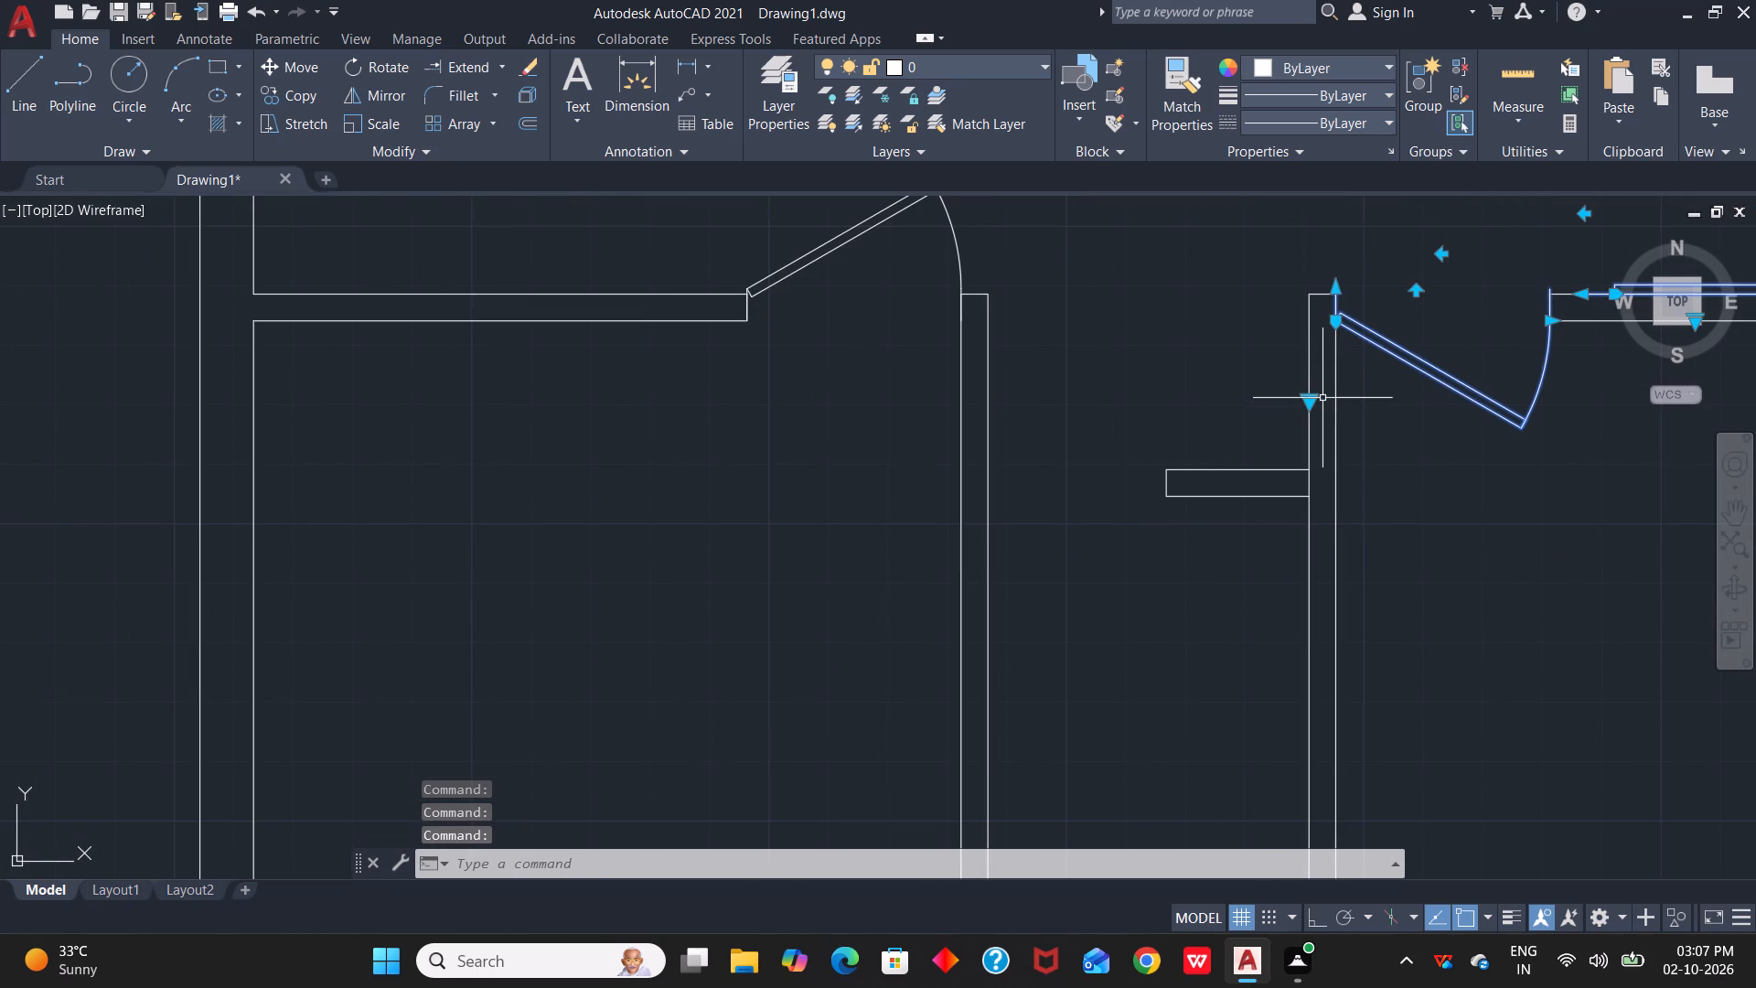
left_click(1312, 400)
left_click(1360, 489)
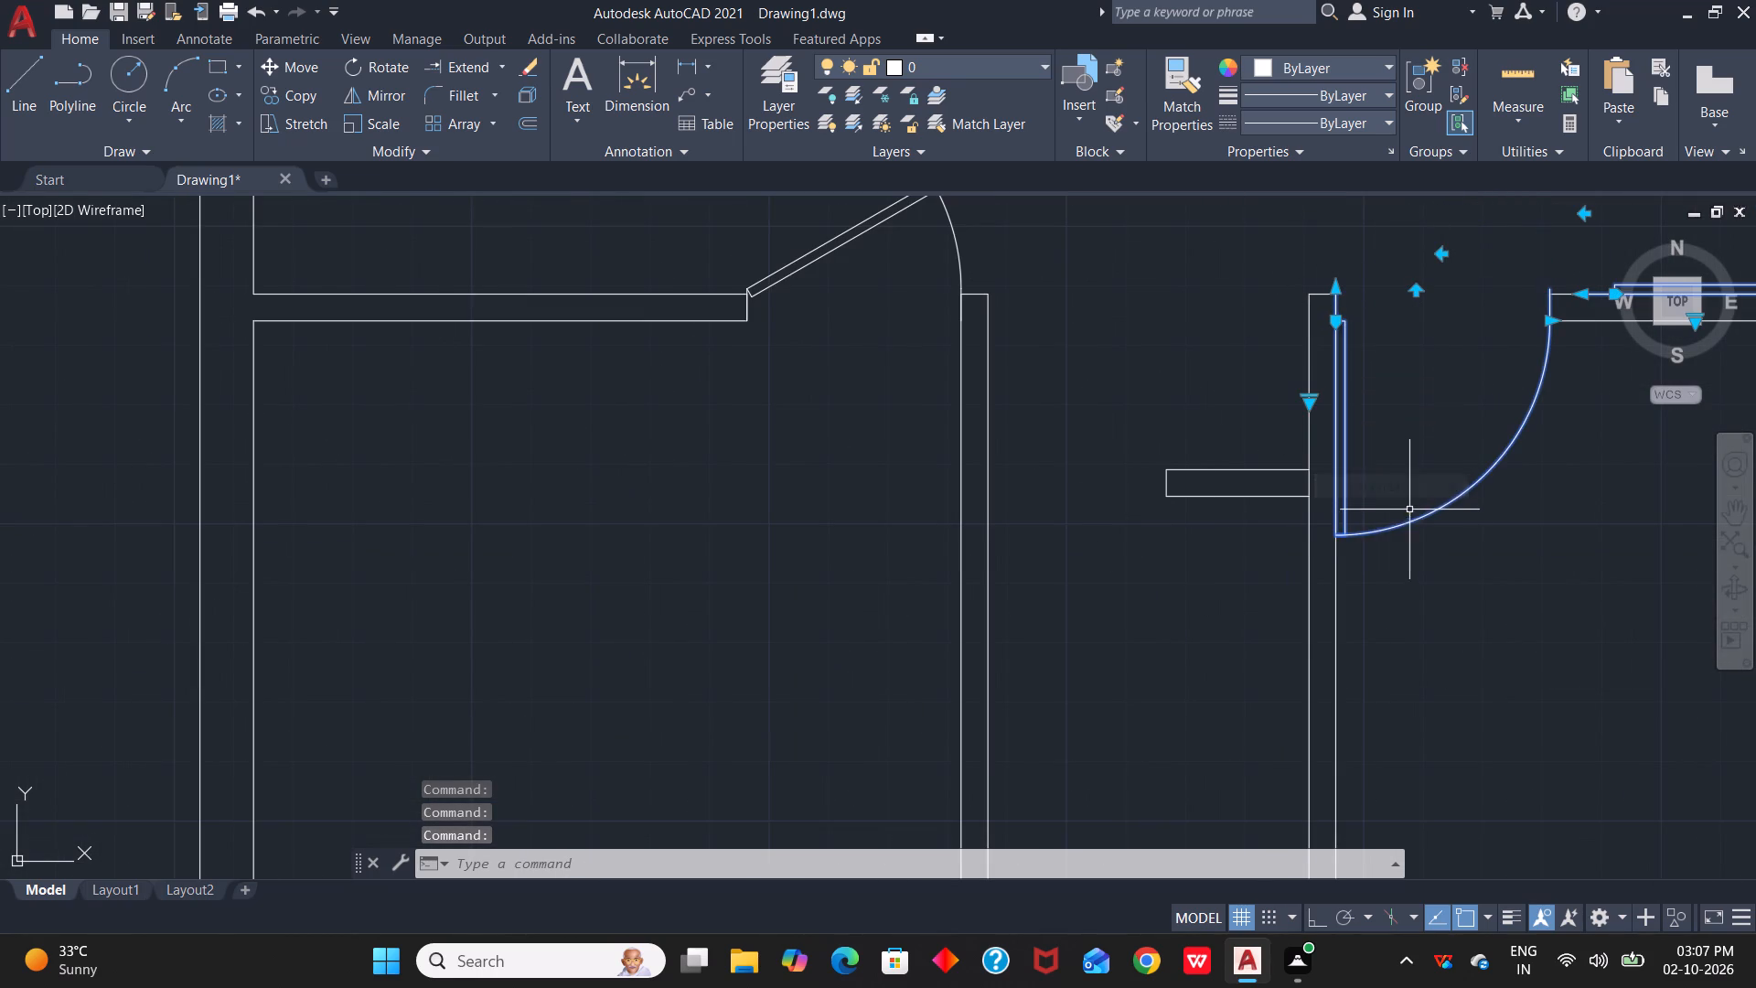
Flip the southwest room's door to swing inward from the passage wall side, and set it to Open 90º.
scroll(1408, 513, "down", 3)
middle_click_drag(1338, 546, 1122, 540)
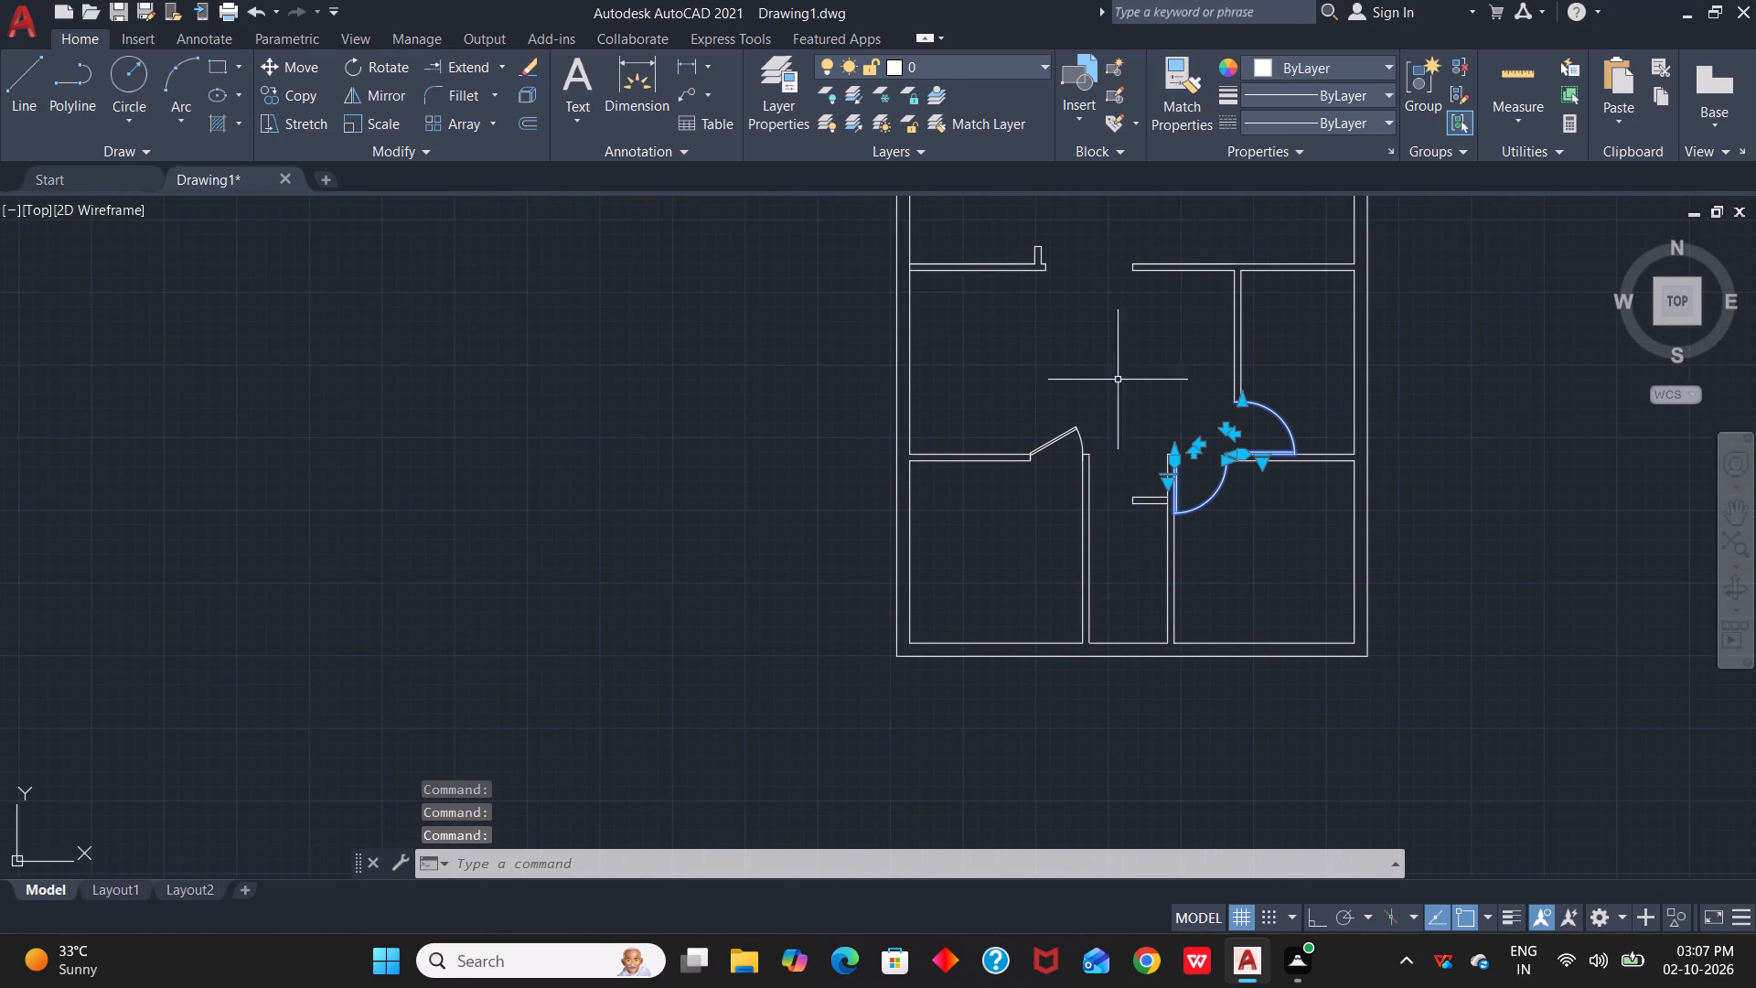
left_click(1068, 434)
left_click(1053, 457)
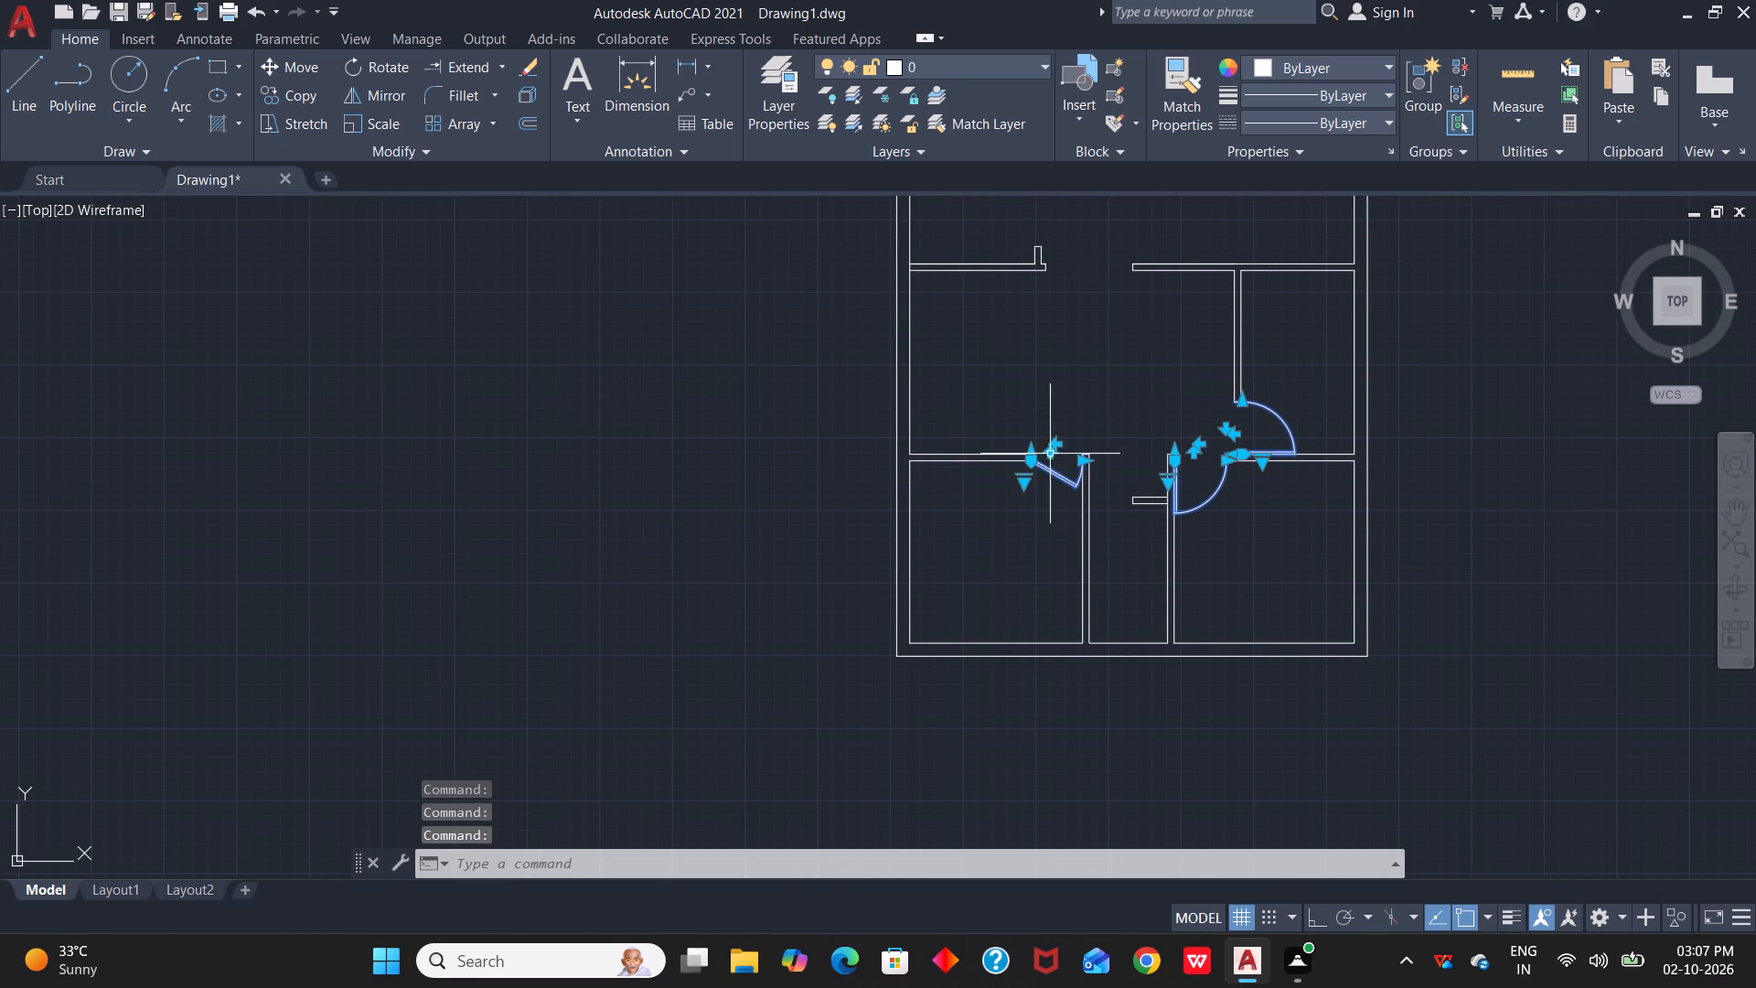
scroll(1055, 466, "up", 3)
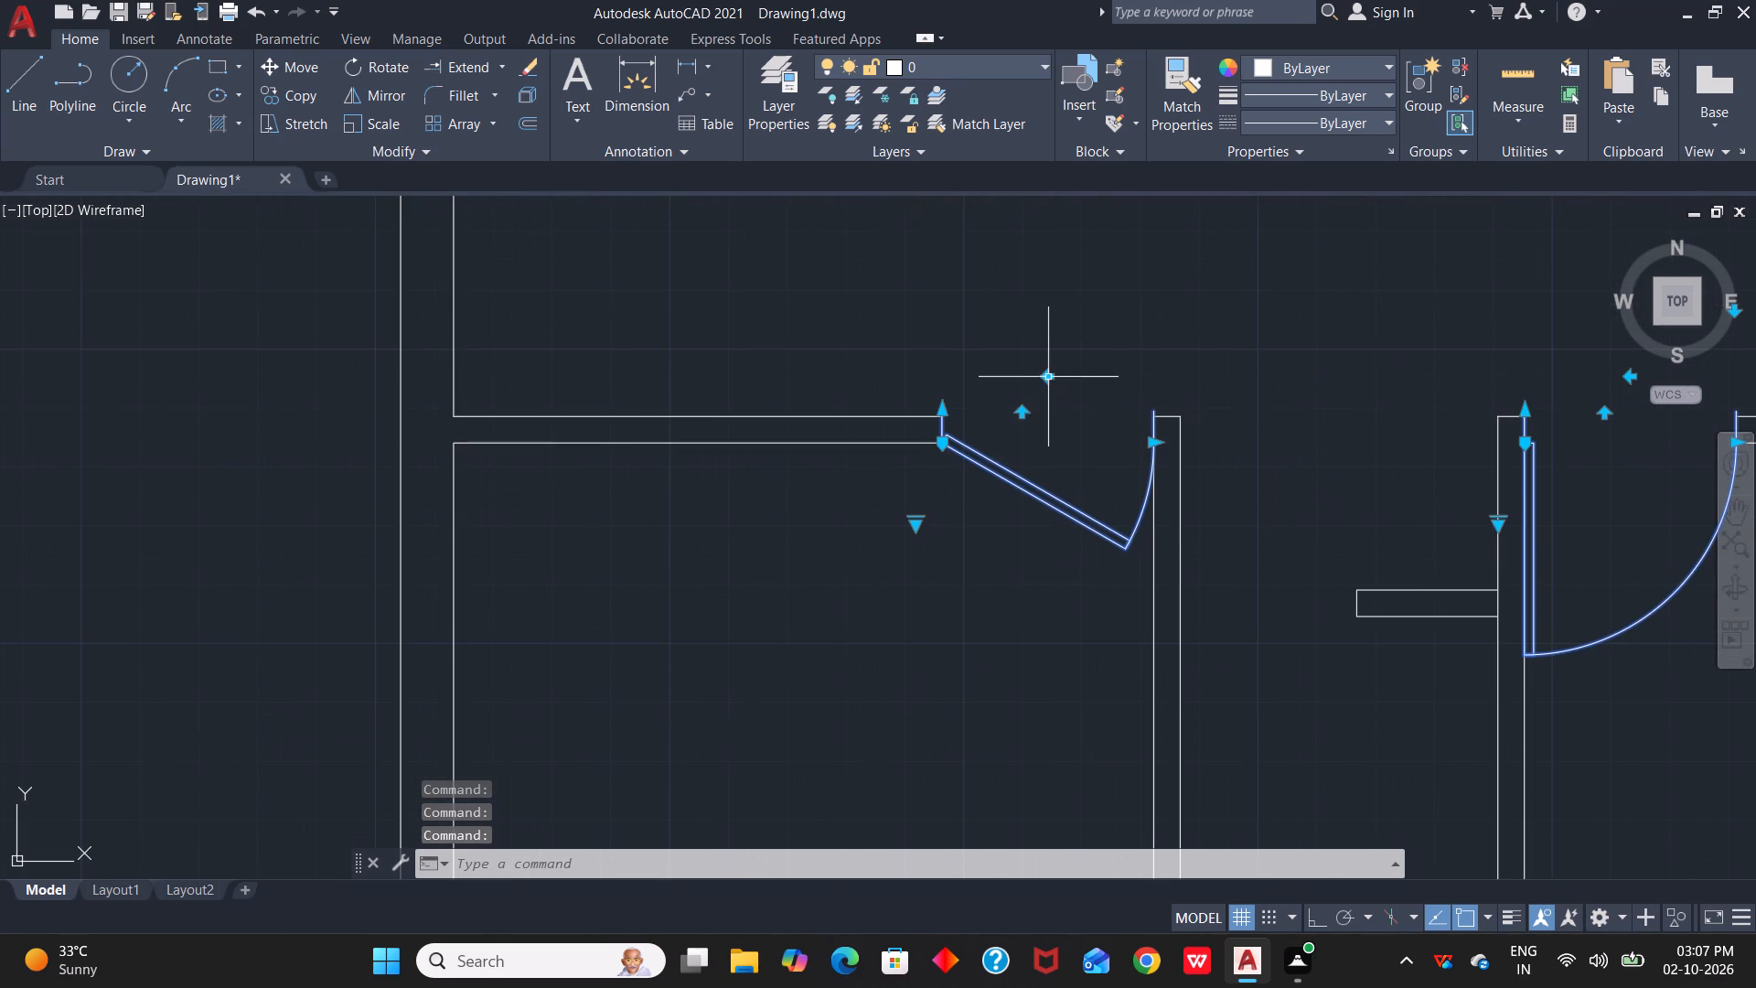
left_click(1046, 379)
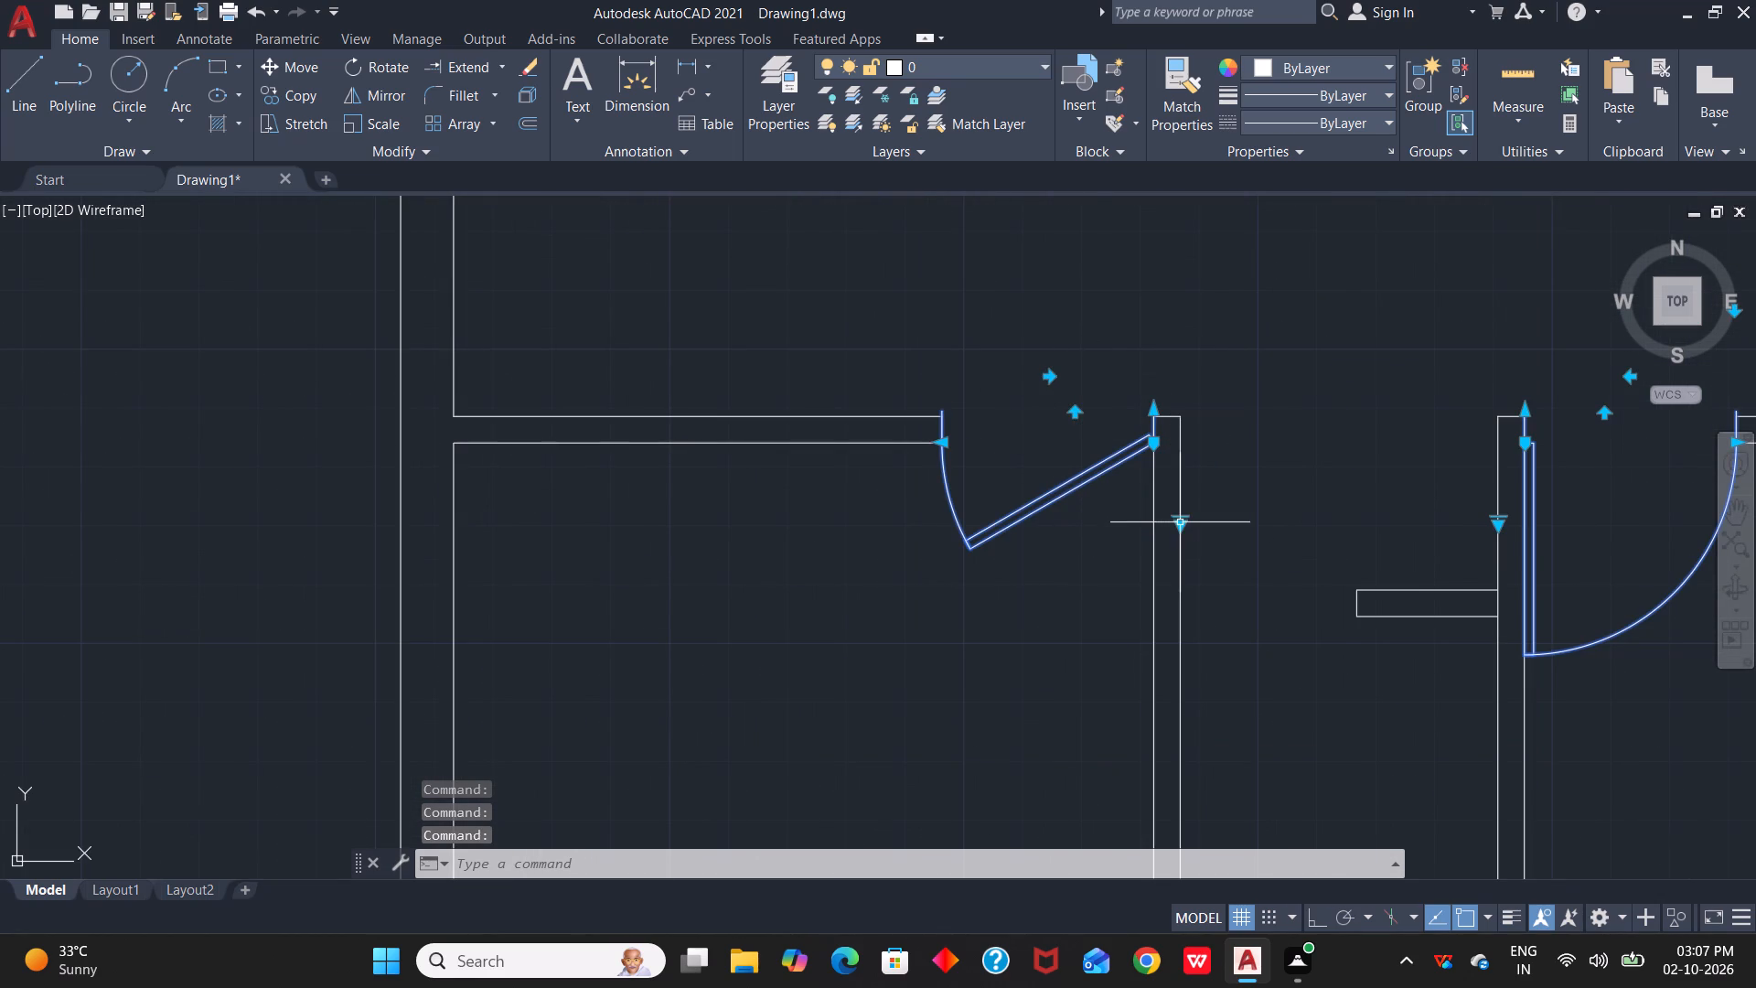
left_click(1177, 522)
left_click(1246, 607)
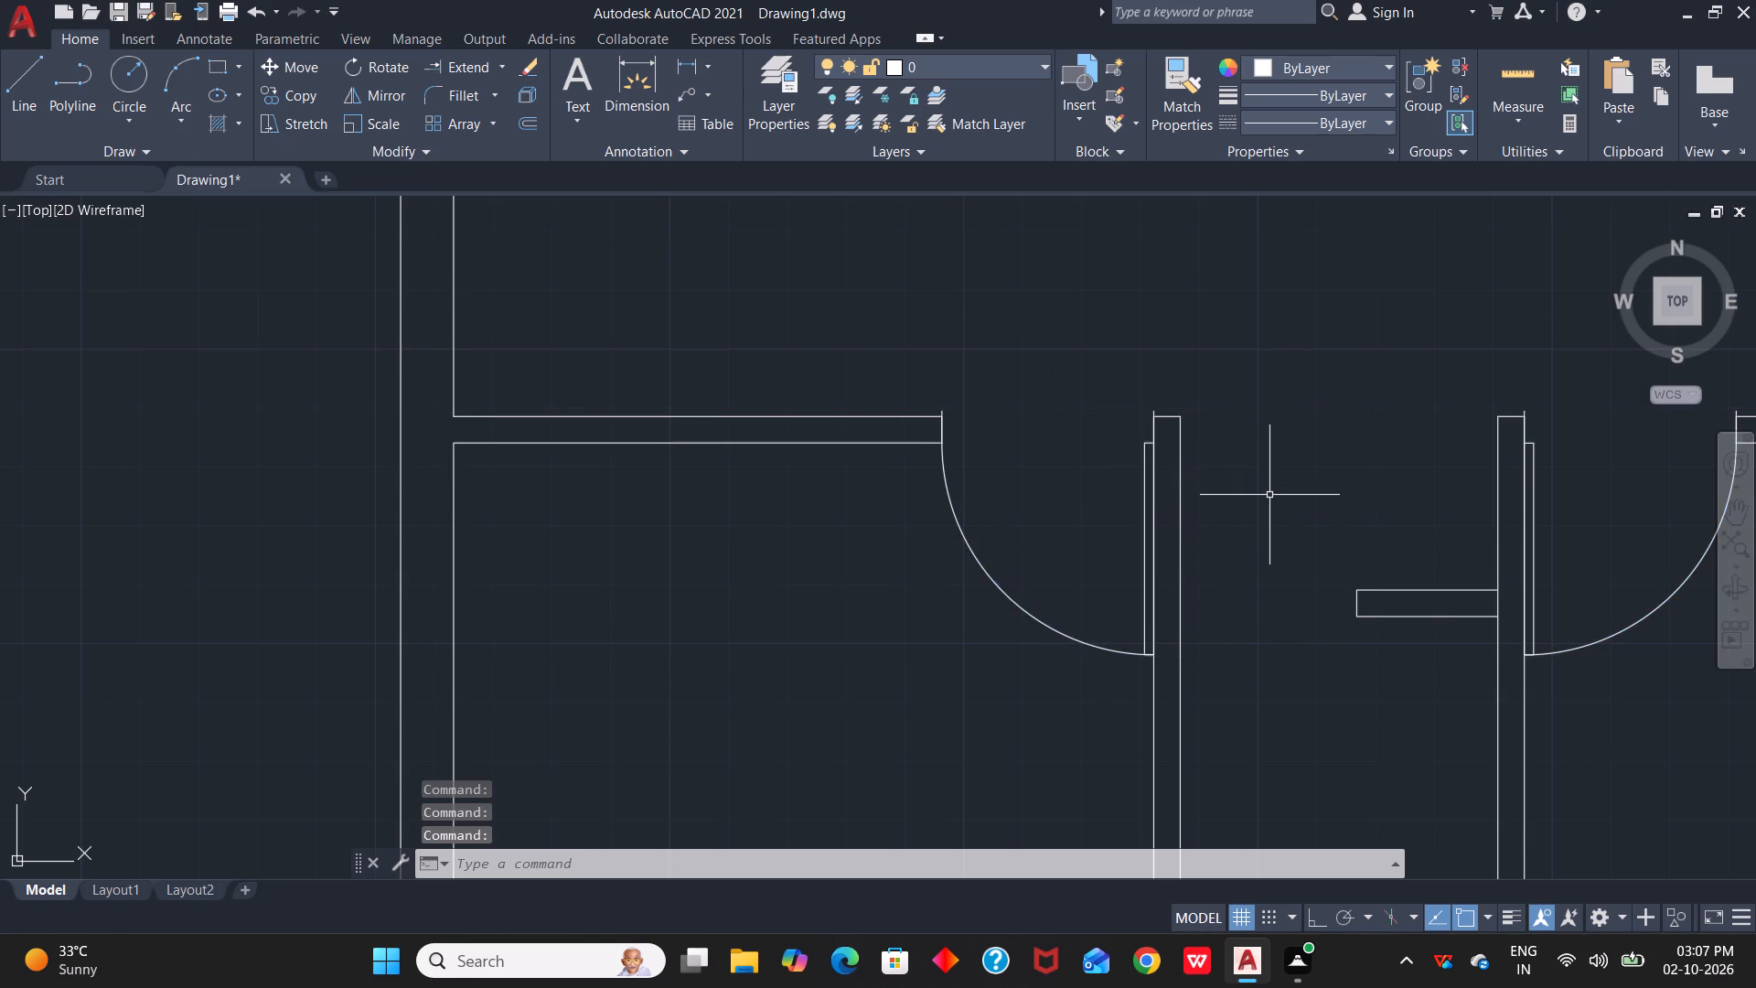
key("Escape")
key("Escape")
Move the spare door block lying far east of the plan to just outside the plan's east wall, level with the northeast room.
scroll(1269, 495, "down", 4)
middle_click_drag(1395, 365, 1260, 458)
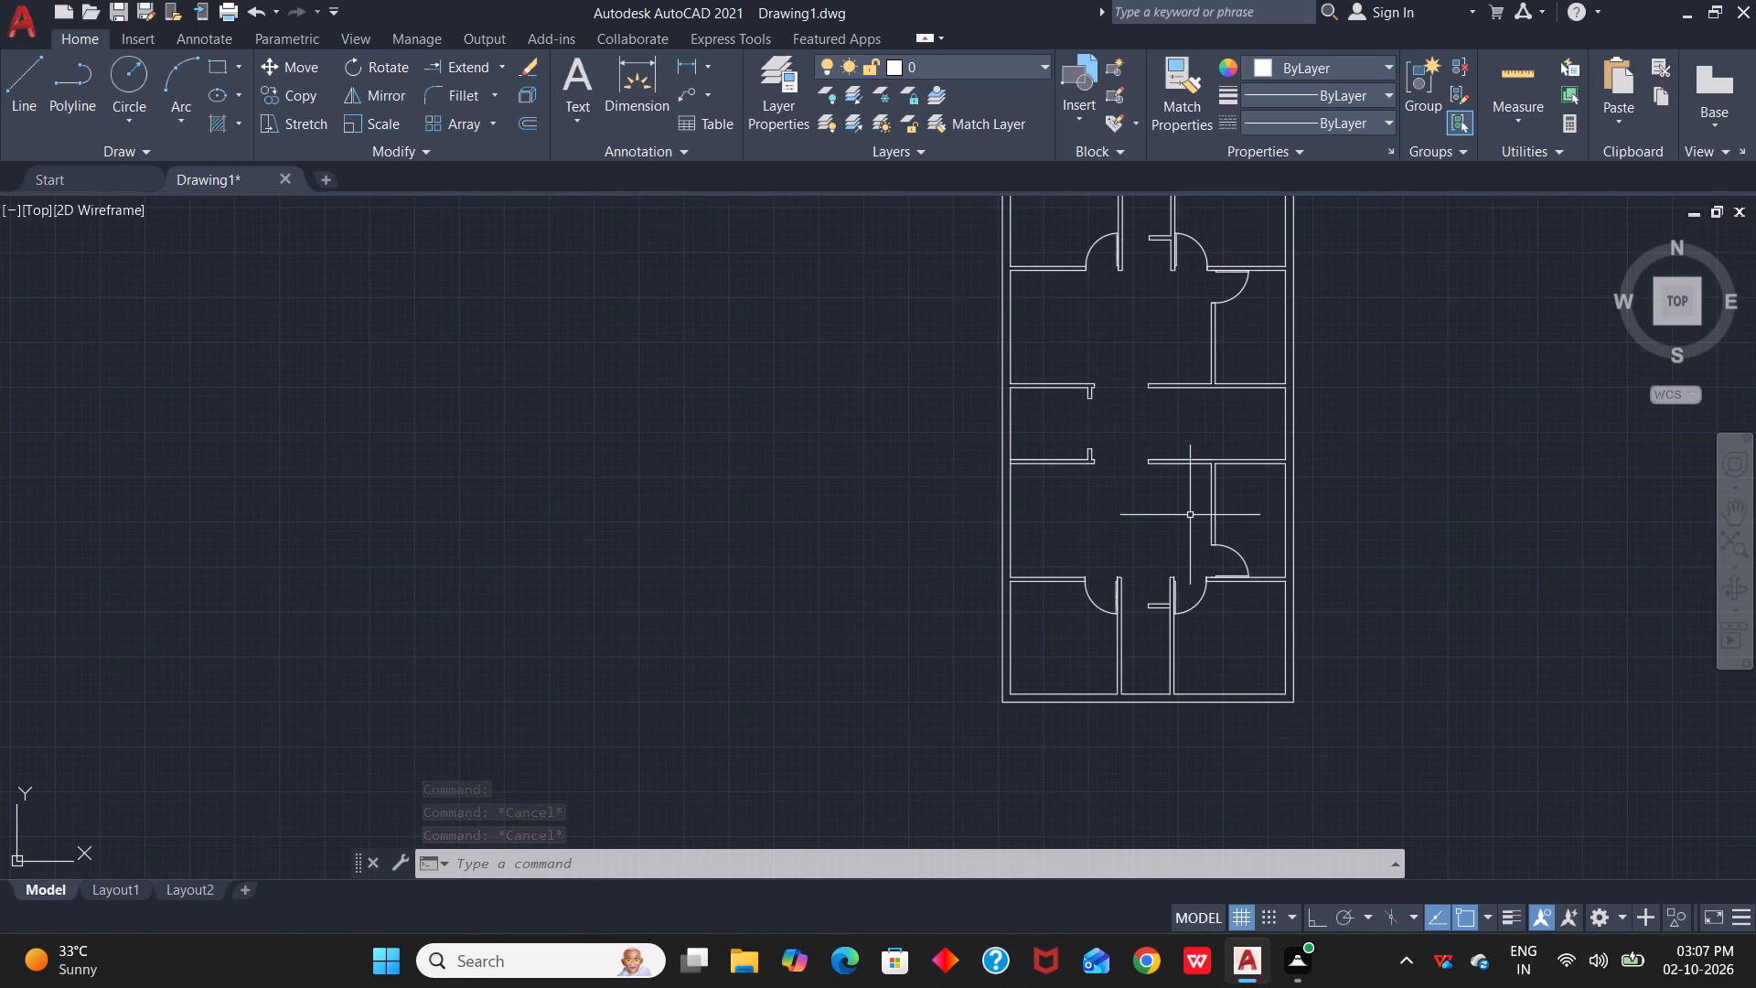
middle_click_drag(1346, 314, 740, 471)
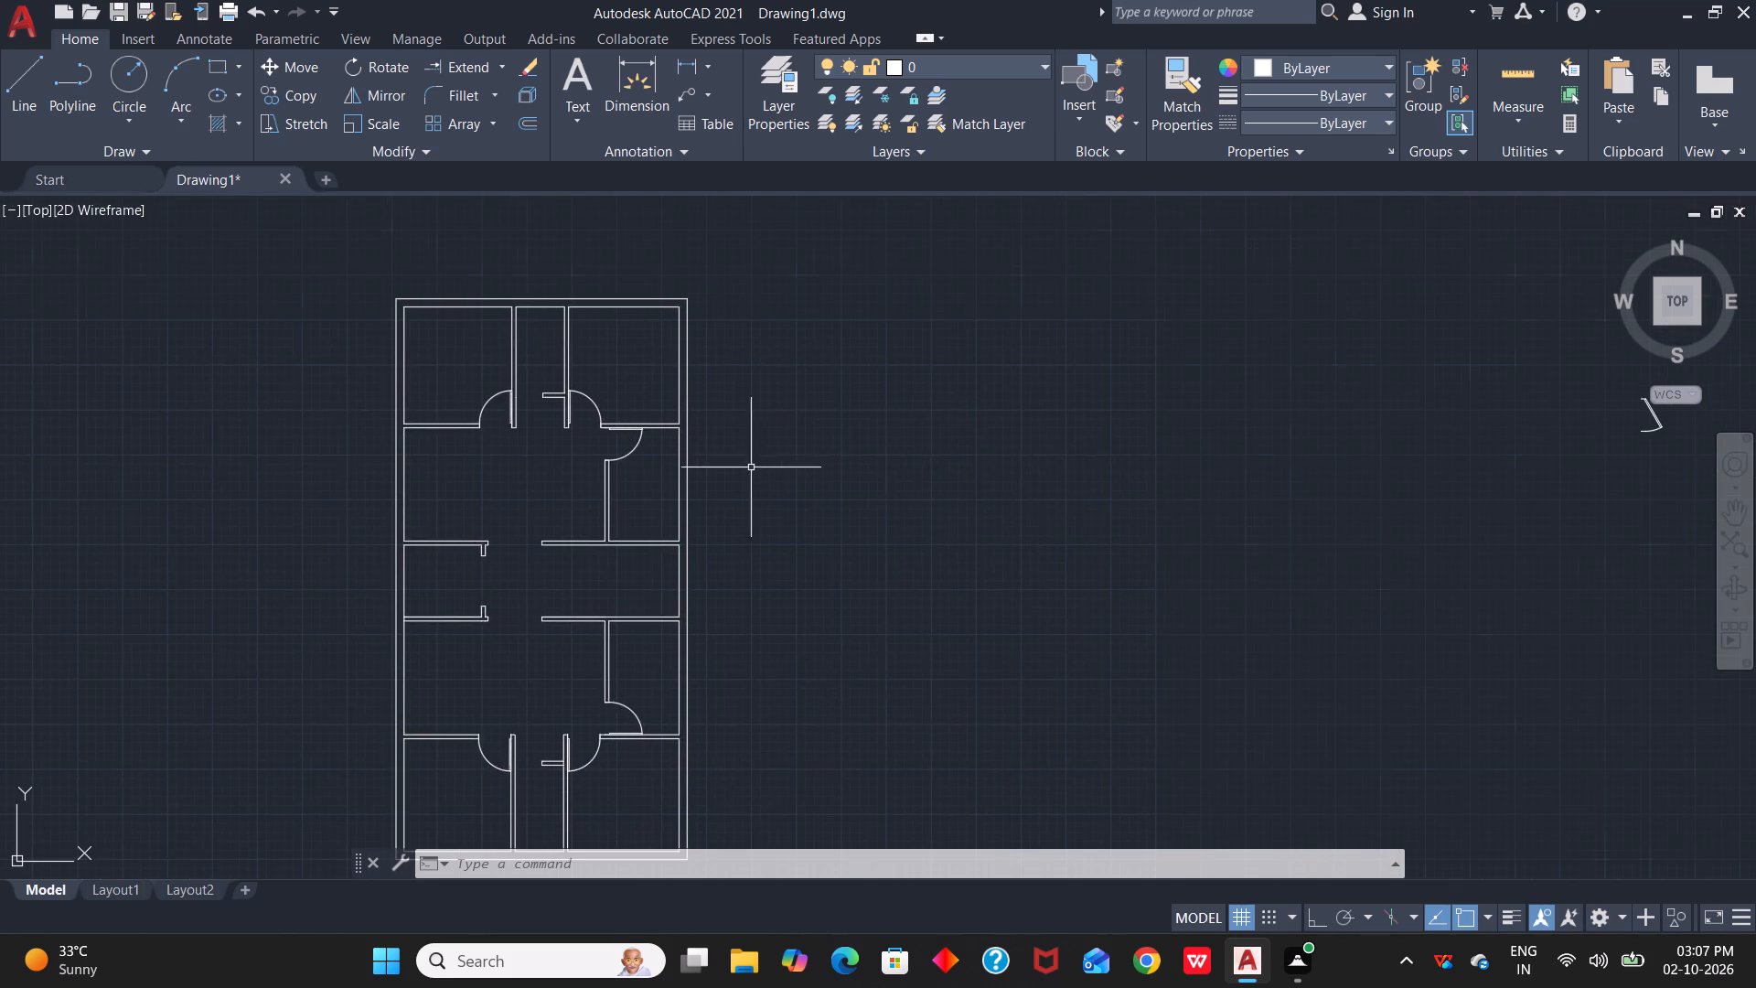
scroll(1030, 454, "down", 2)
middle_click_drag(1211, 455, 845, 456)
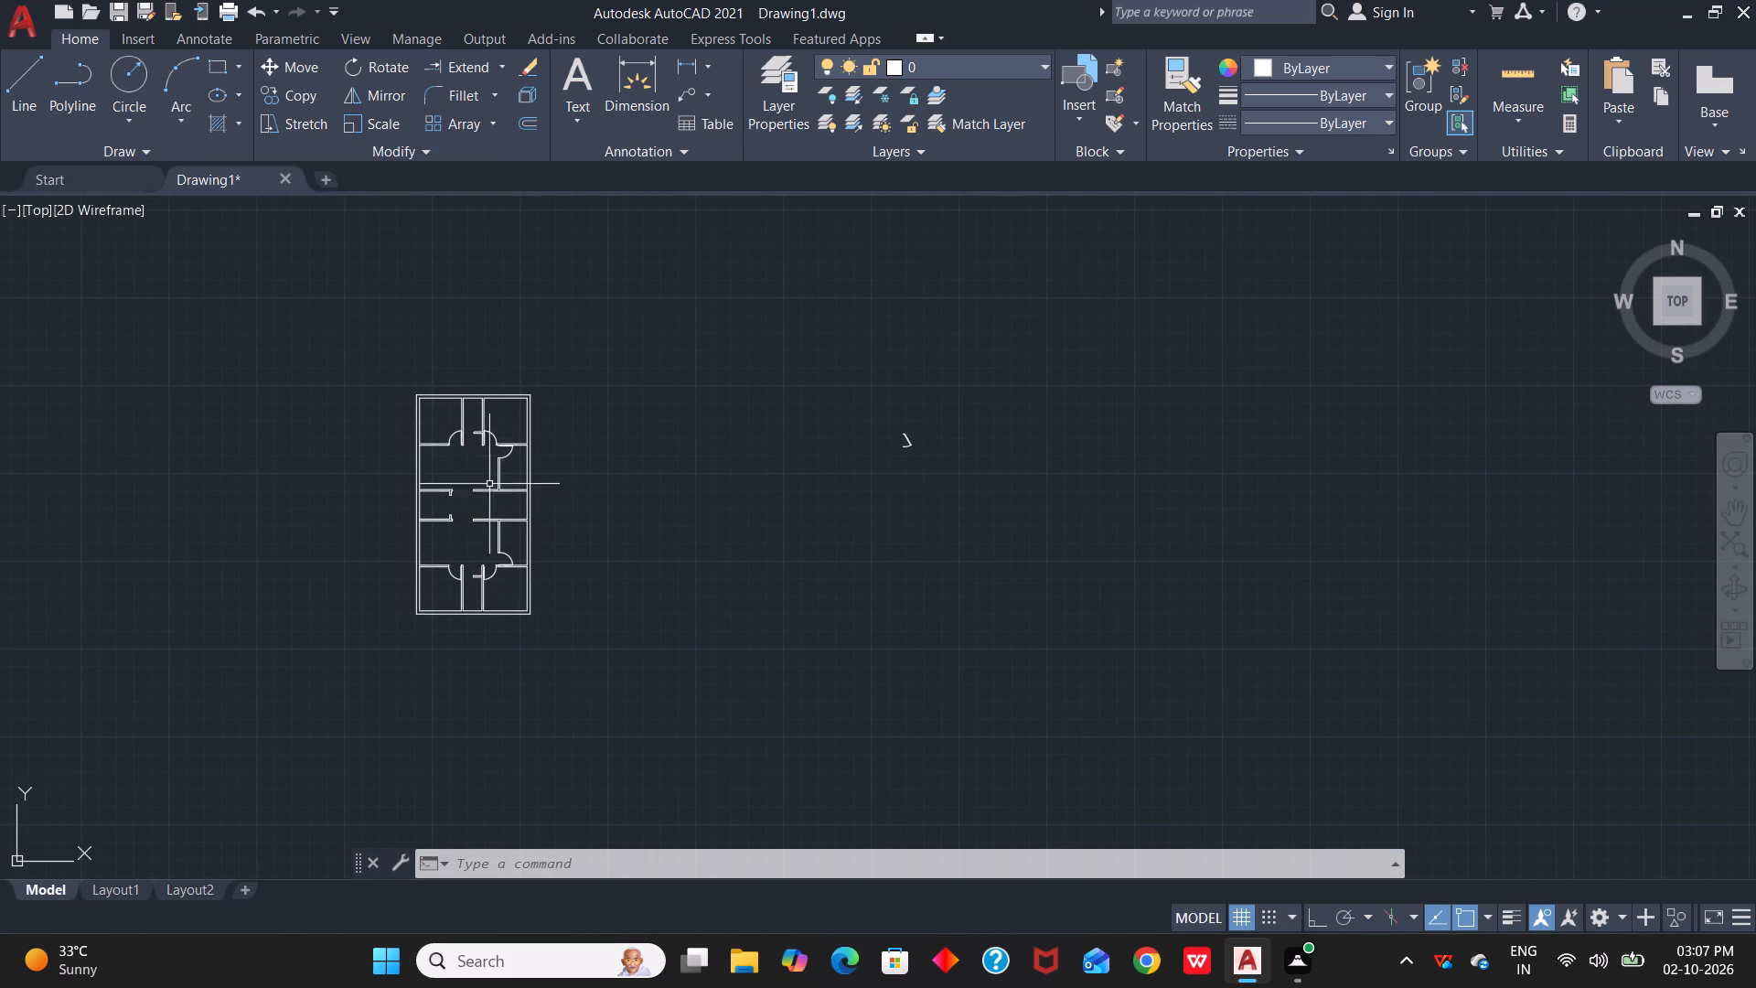
left_click(904, 423)
left_click(948, 467)
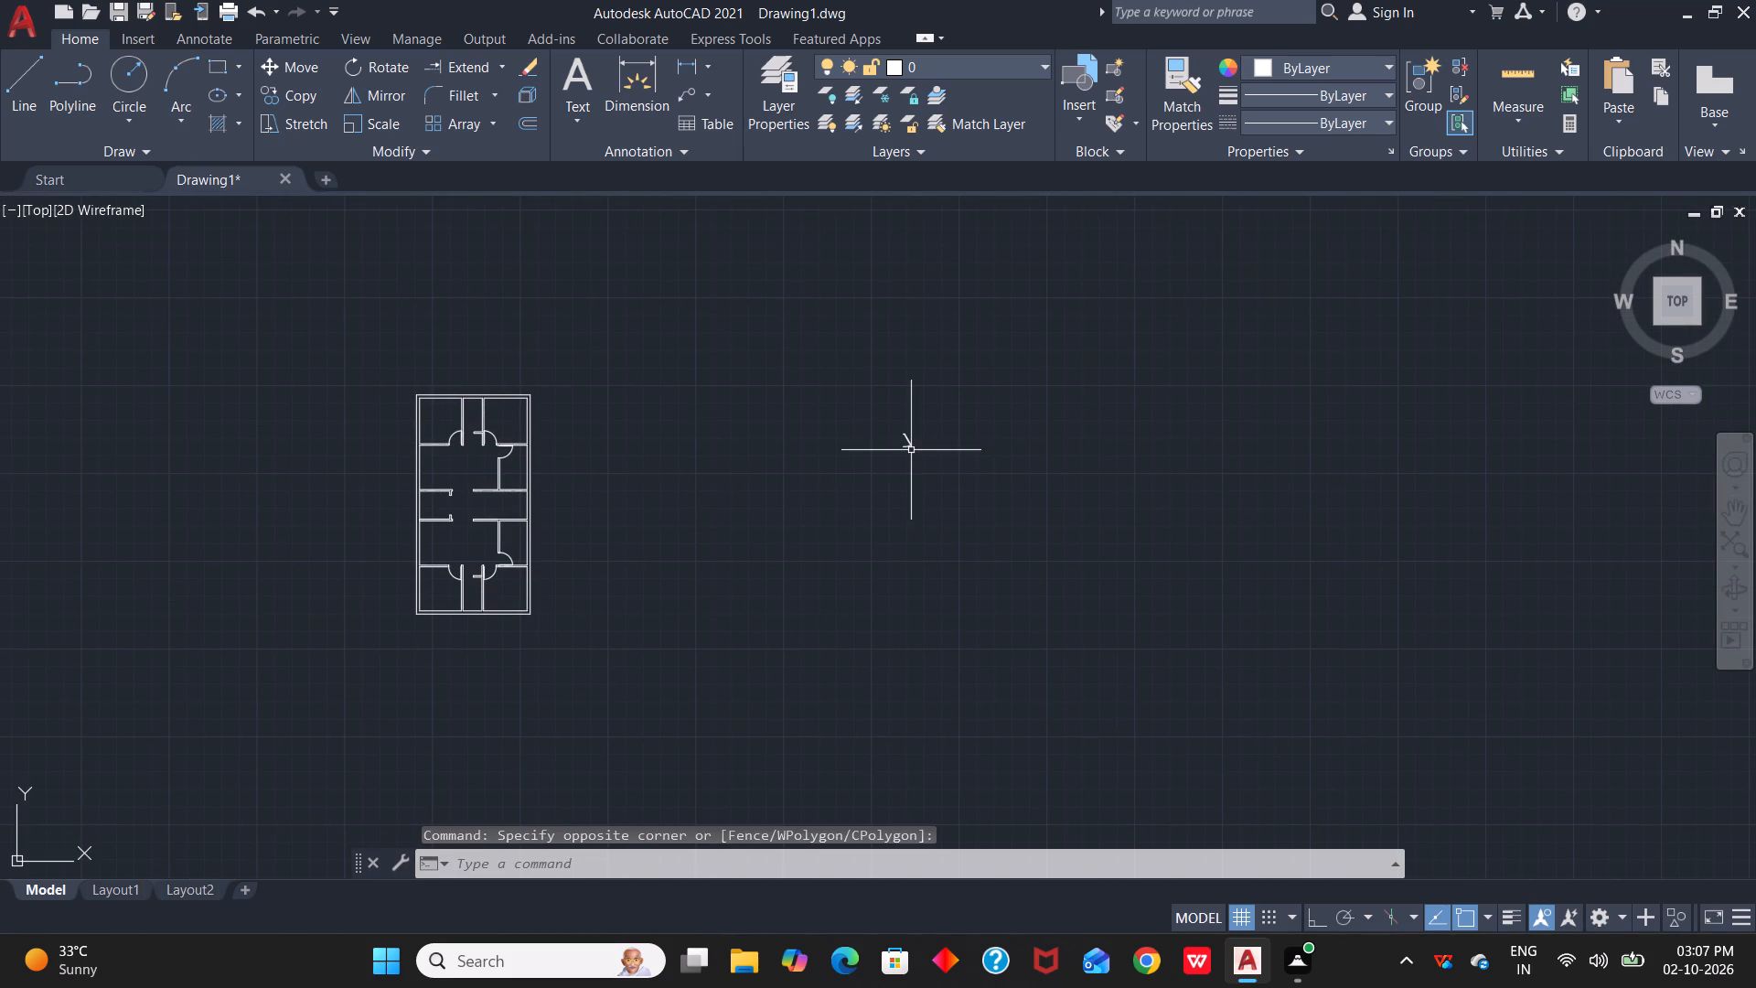
left_click(911, 446)
scroll(901, 413, "up", 5)
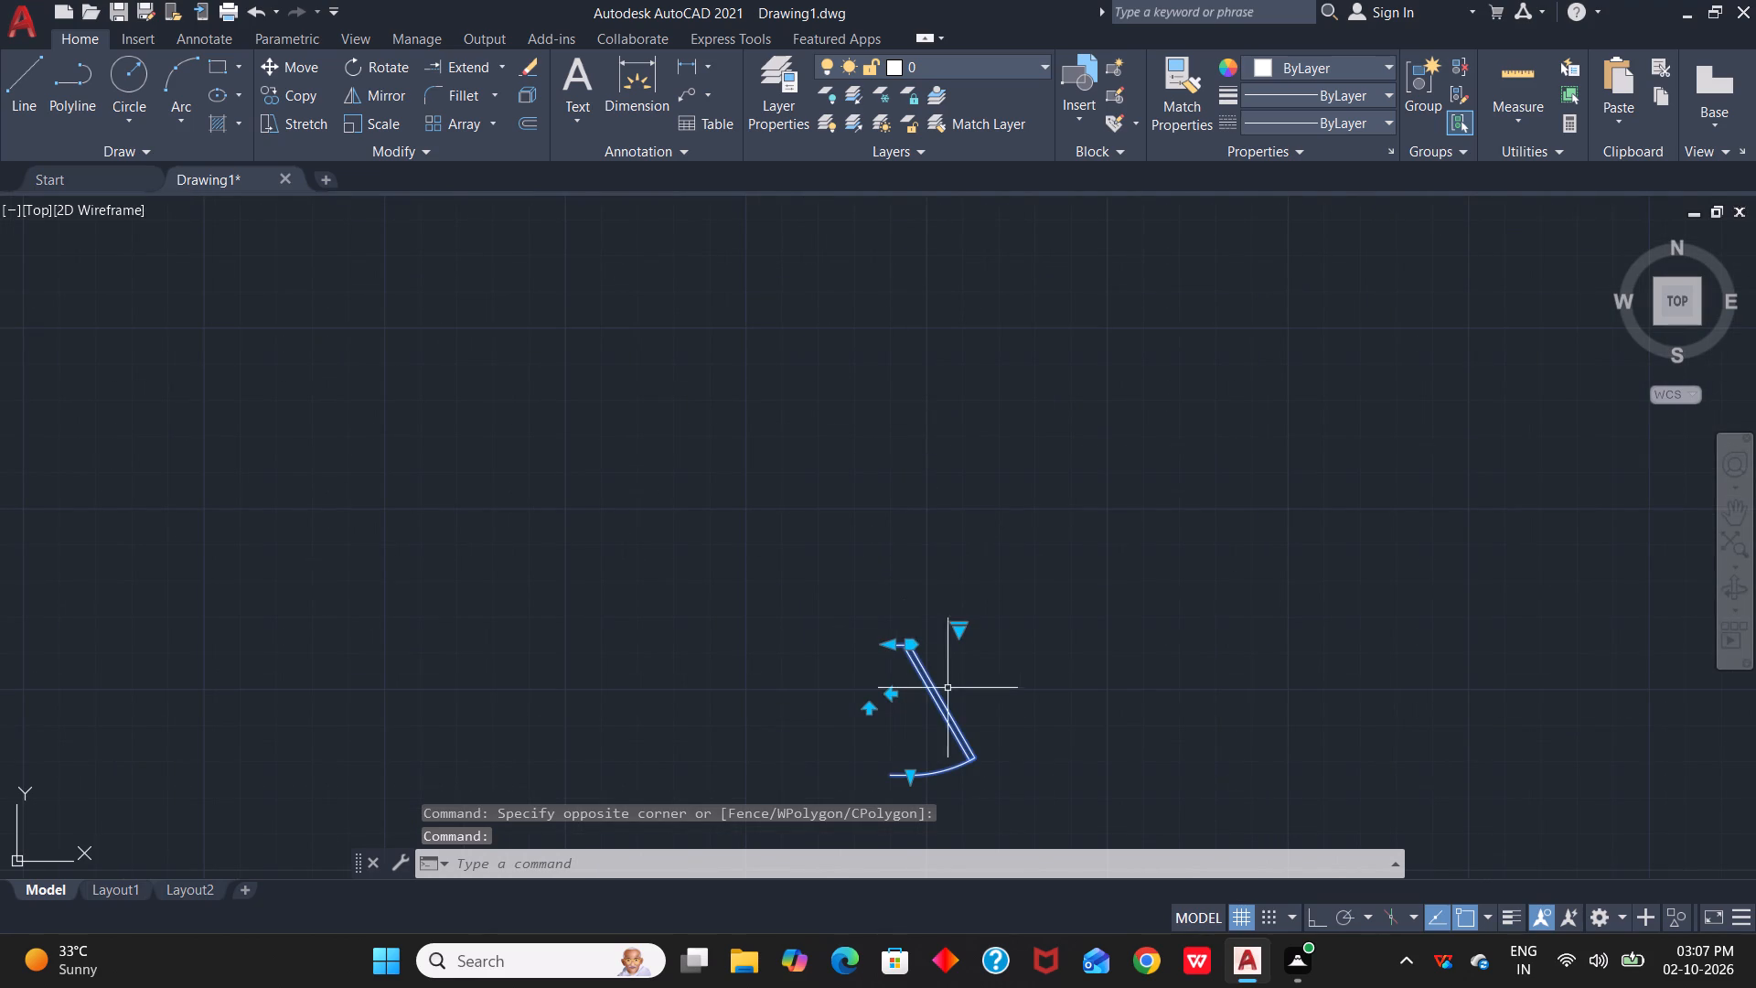
left_click_drag(965, 628, 659, 605)
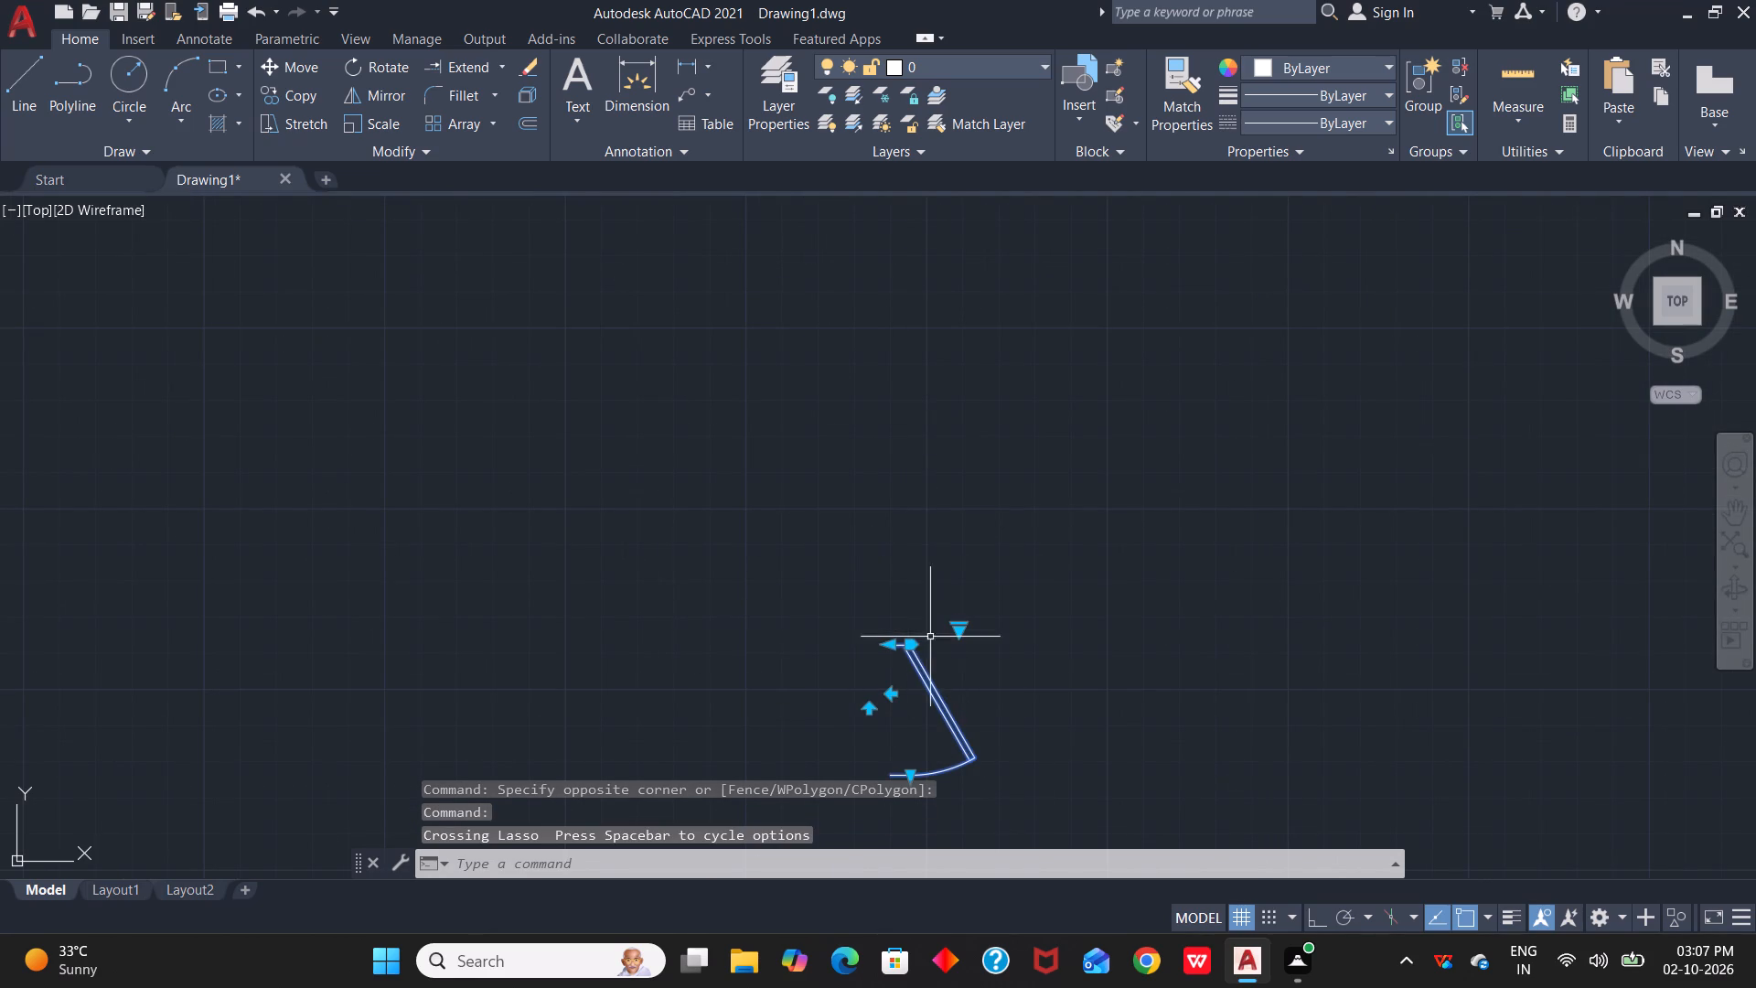
left_click_drag(910, 650, 82, 607)
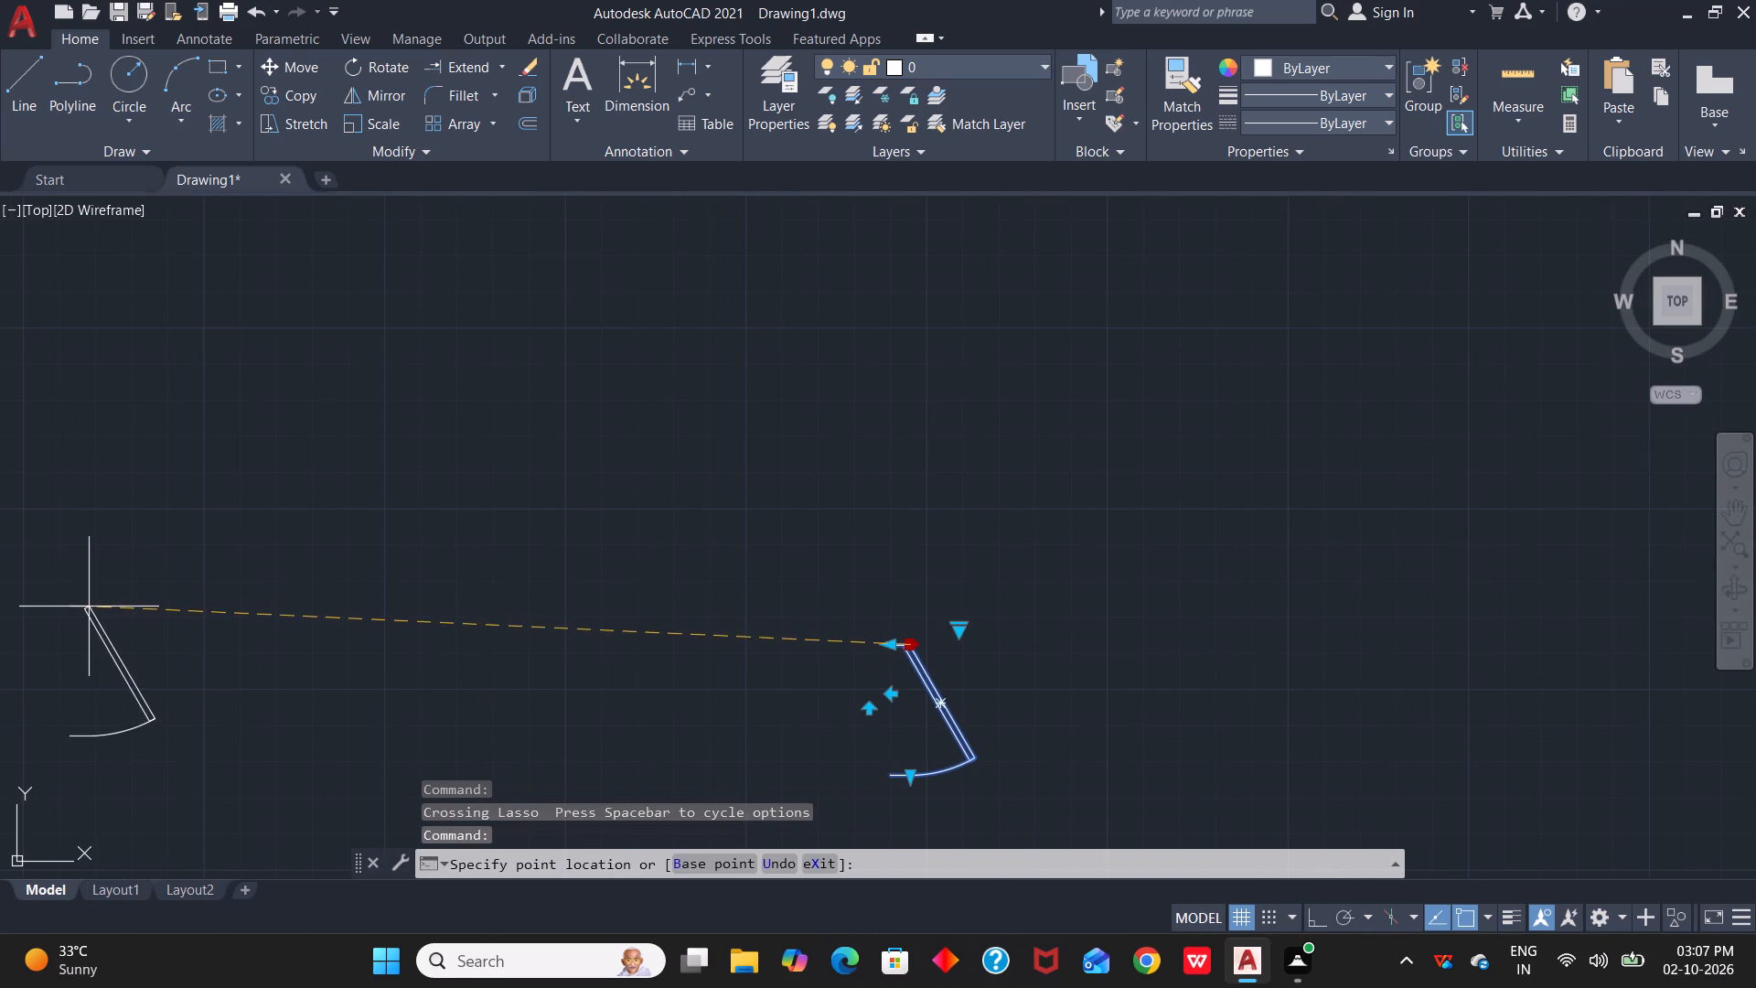
scroll(89, 607, "down", 2)
middle_click_drag(91, 602, 1572, 514)
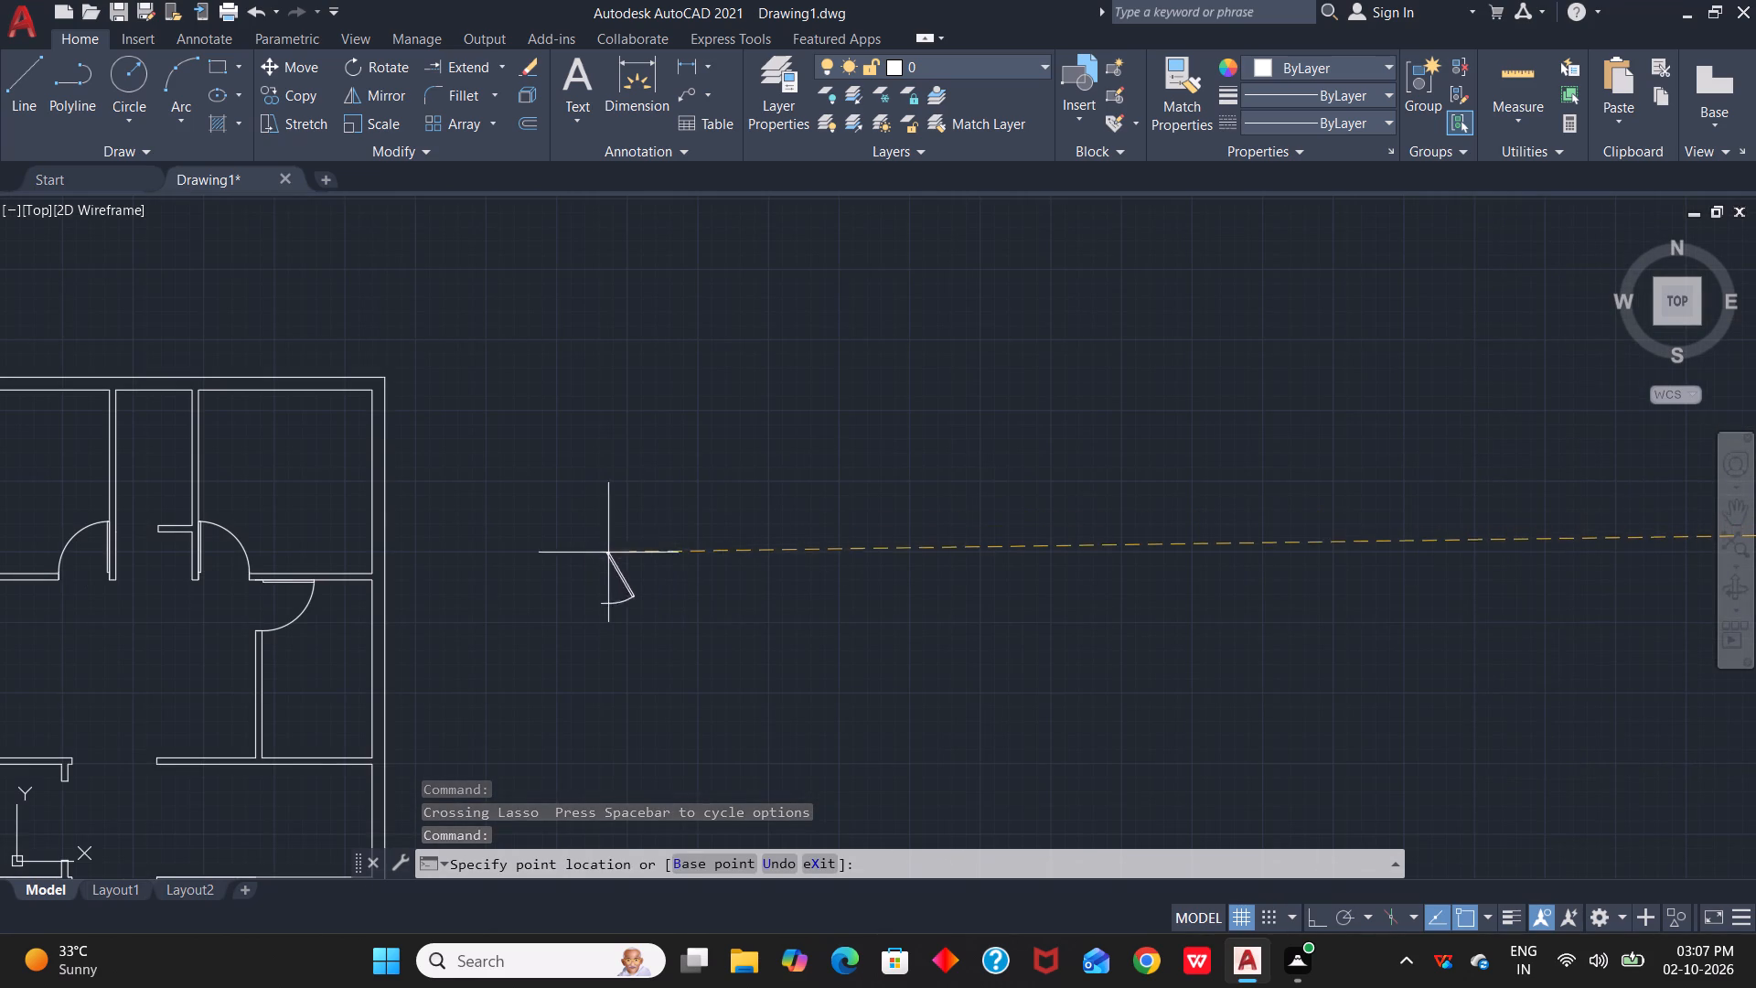
left_click(582, 549)
scroll(672, 552, "up", 4)
middle_click_drag(462, 545, 1053, 530)
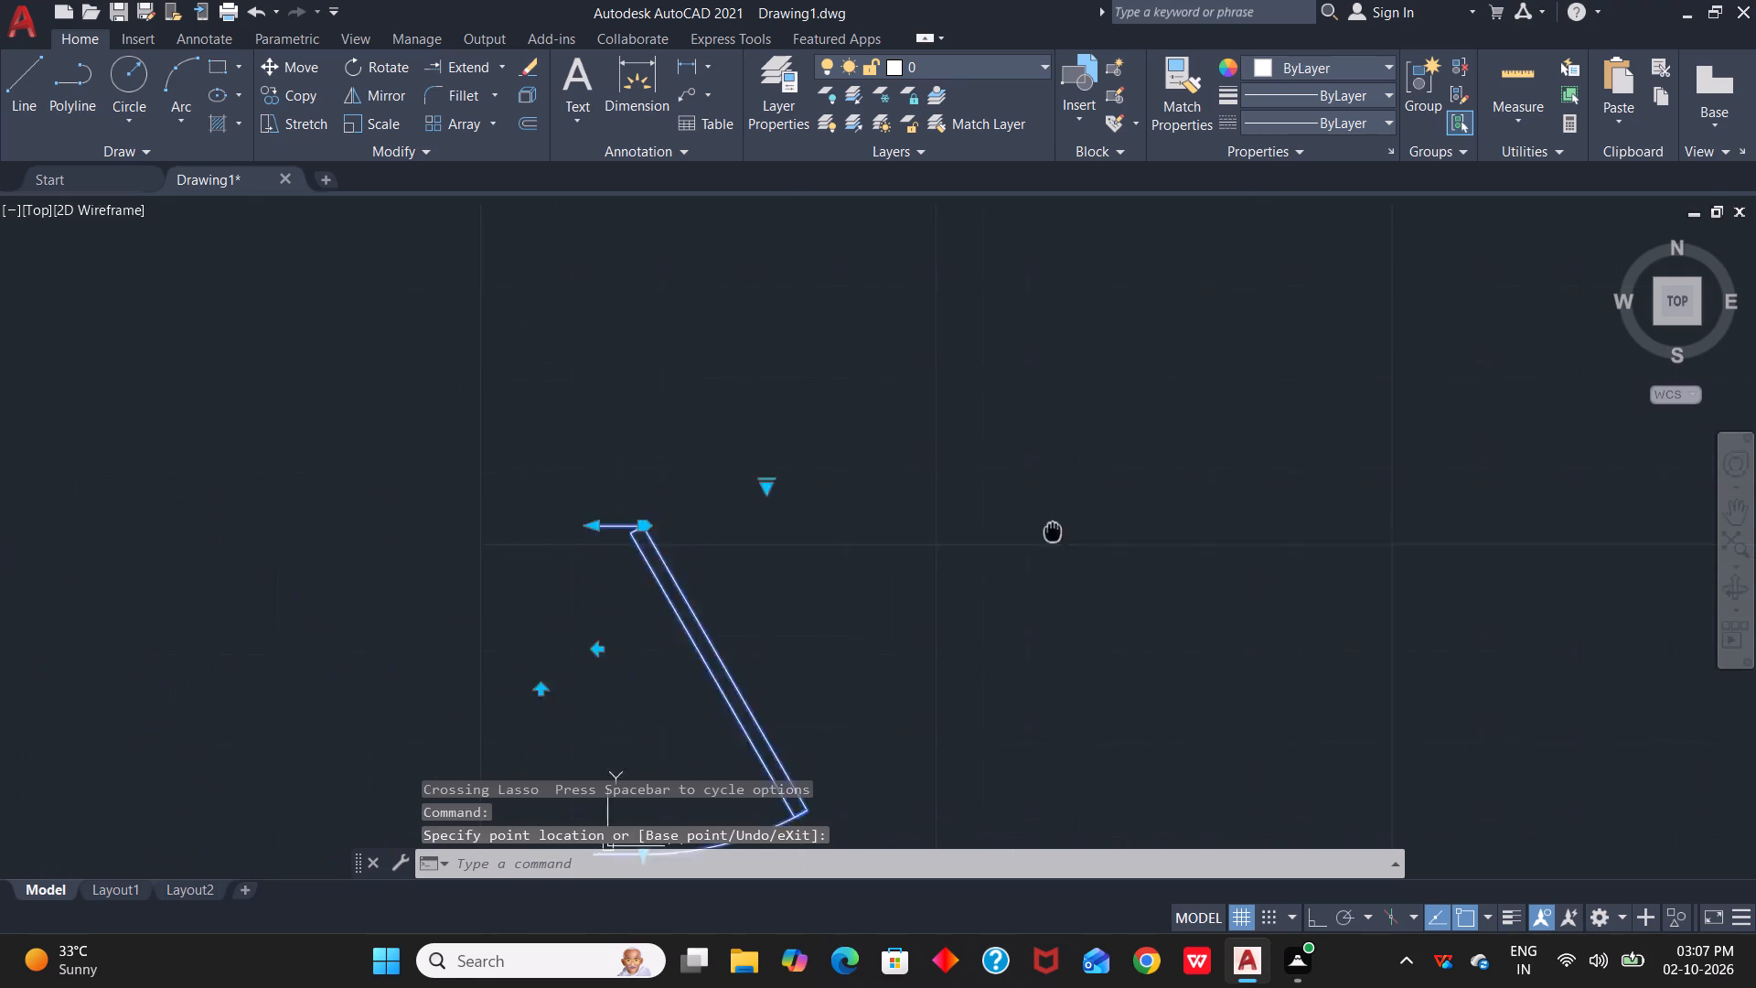
middle_click_drag(1053, 530, 1467, 308)
key("Escape")
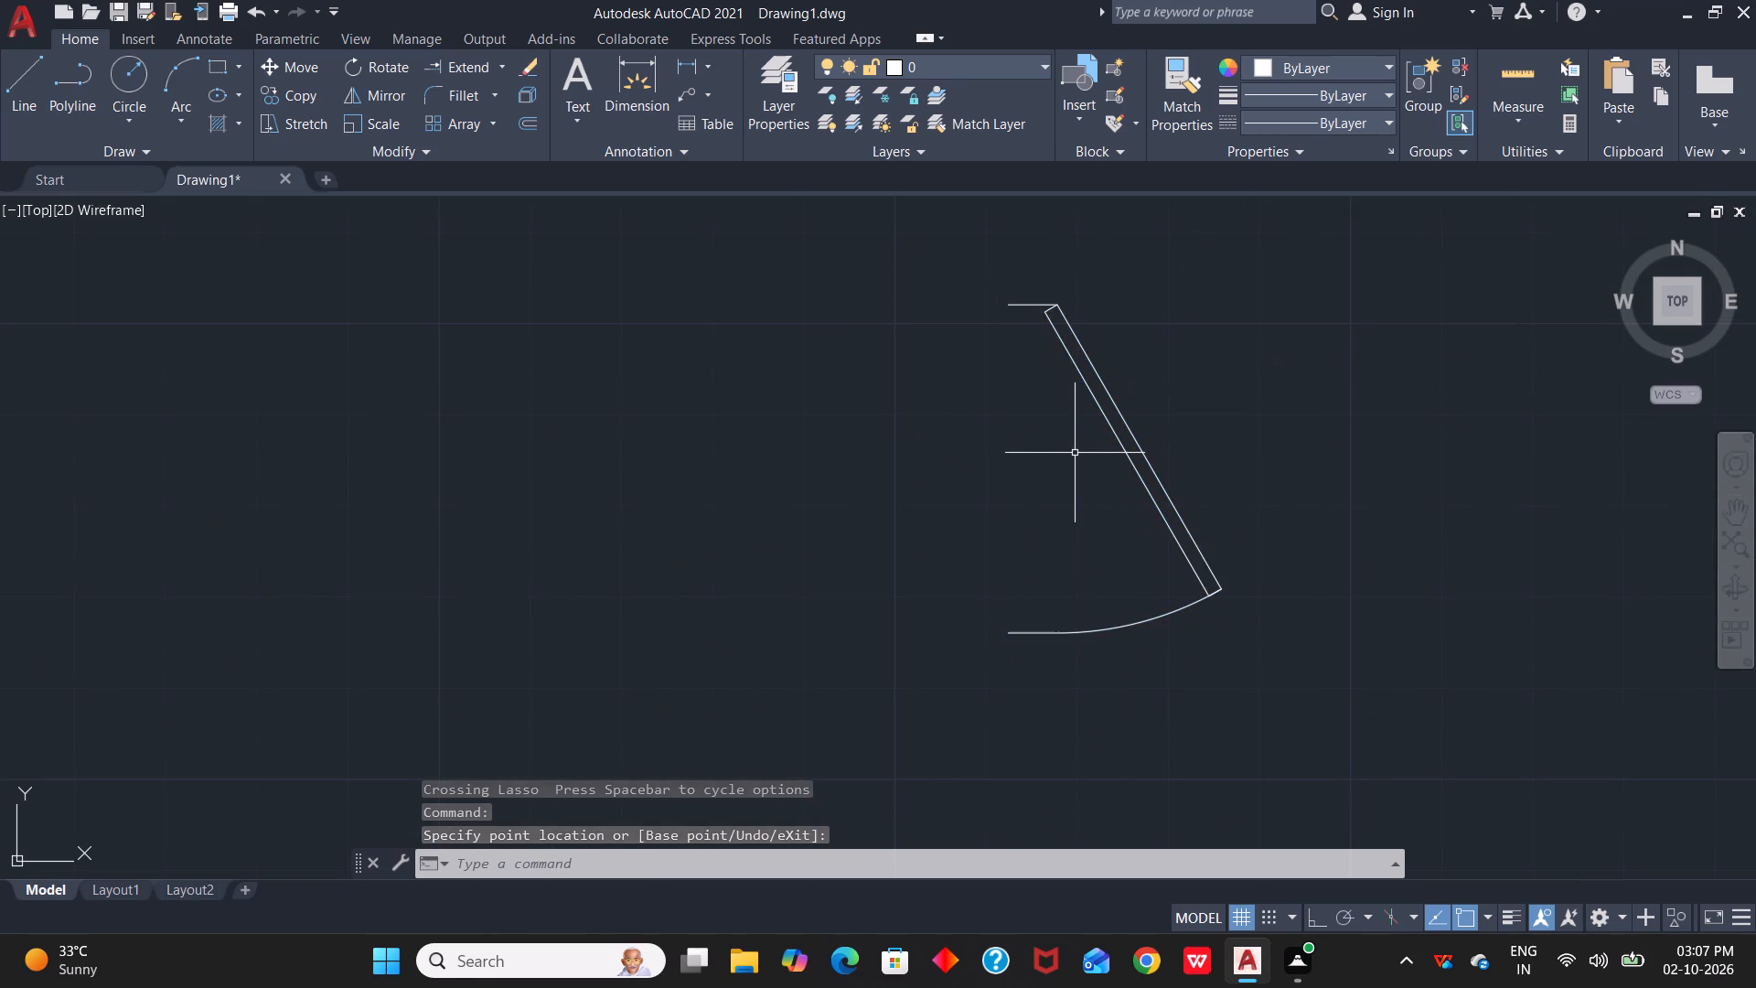
Rotate the spare door block east of the plan 90° counterclockwise about the outer end of its hinge-side jamb line.
key("r")
key("o")
key("space")
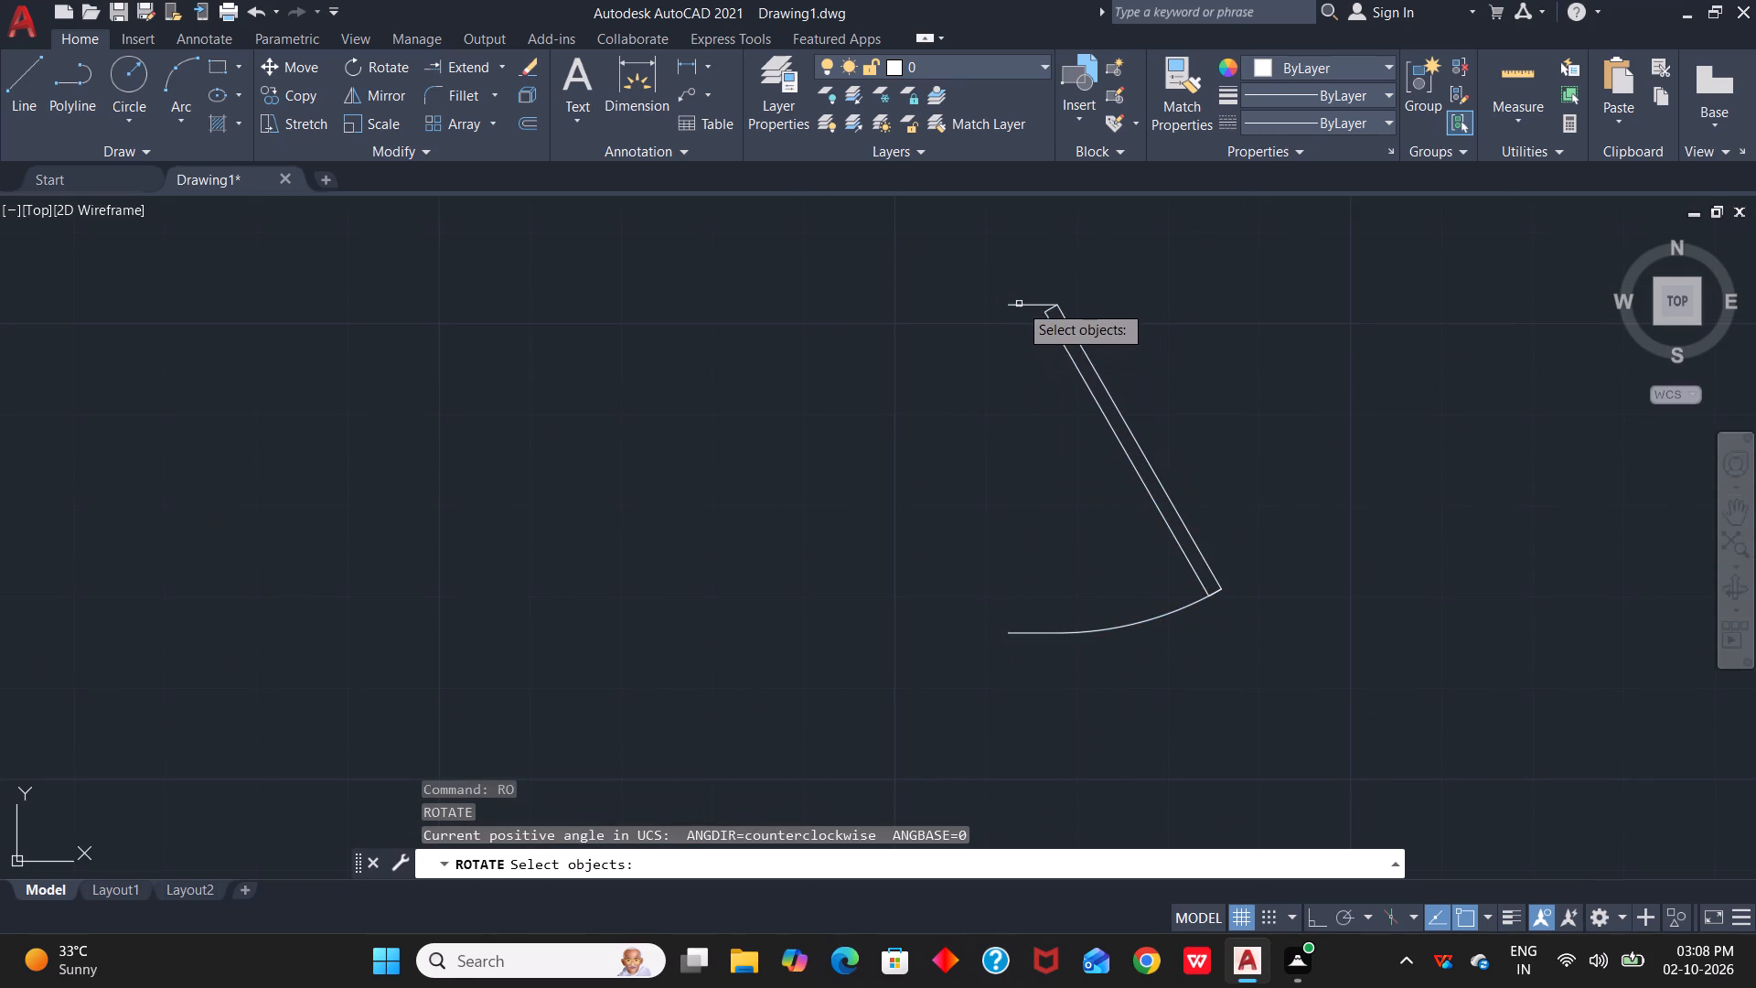
left_click(1019, 305)
key("space")
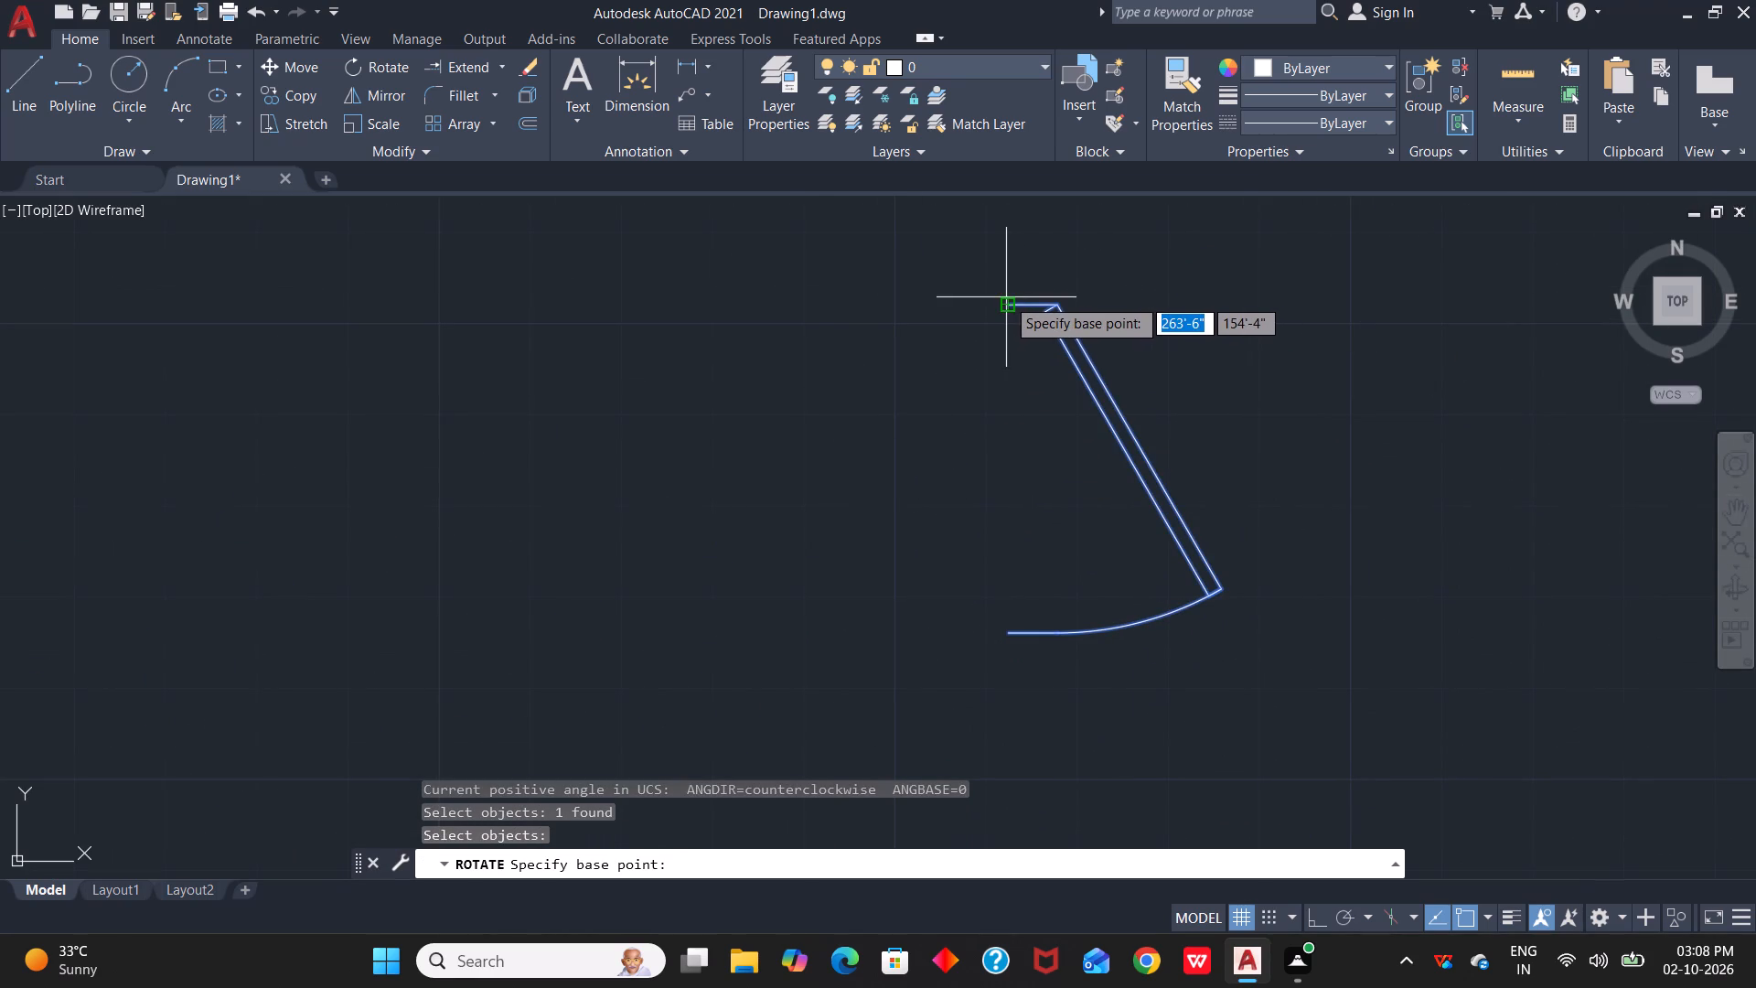
left_click(1011, 301)
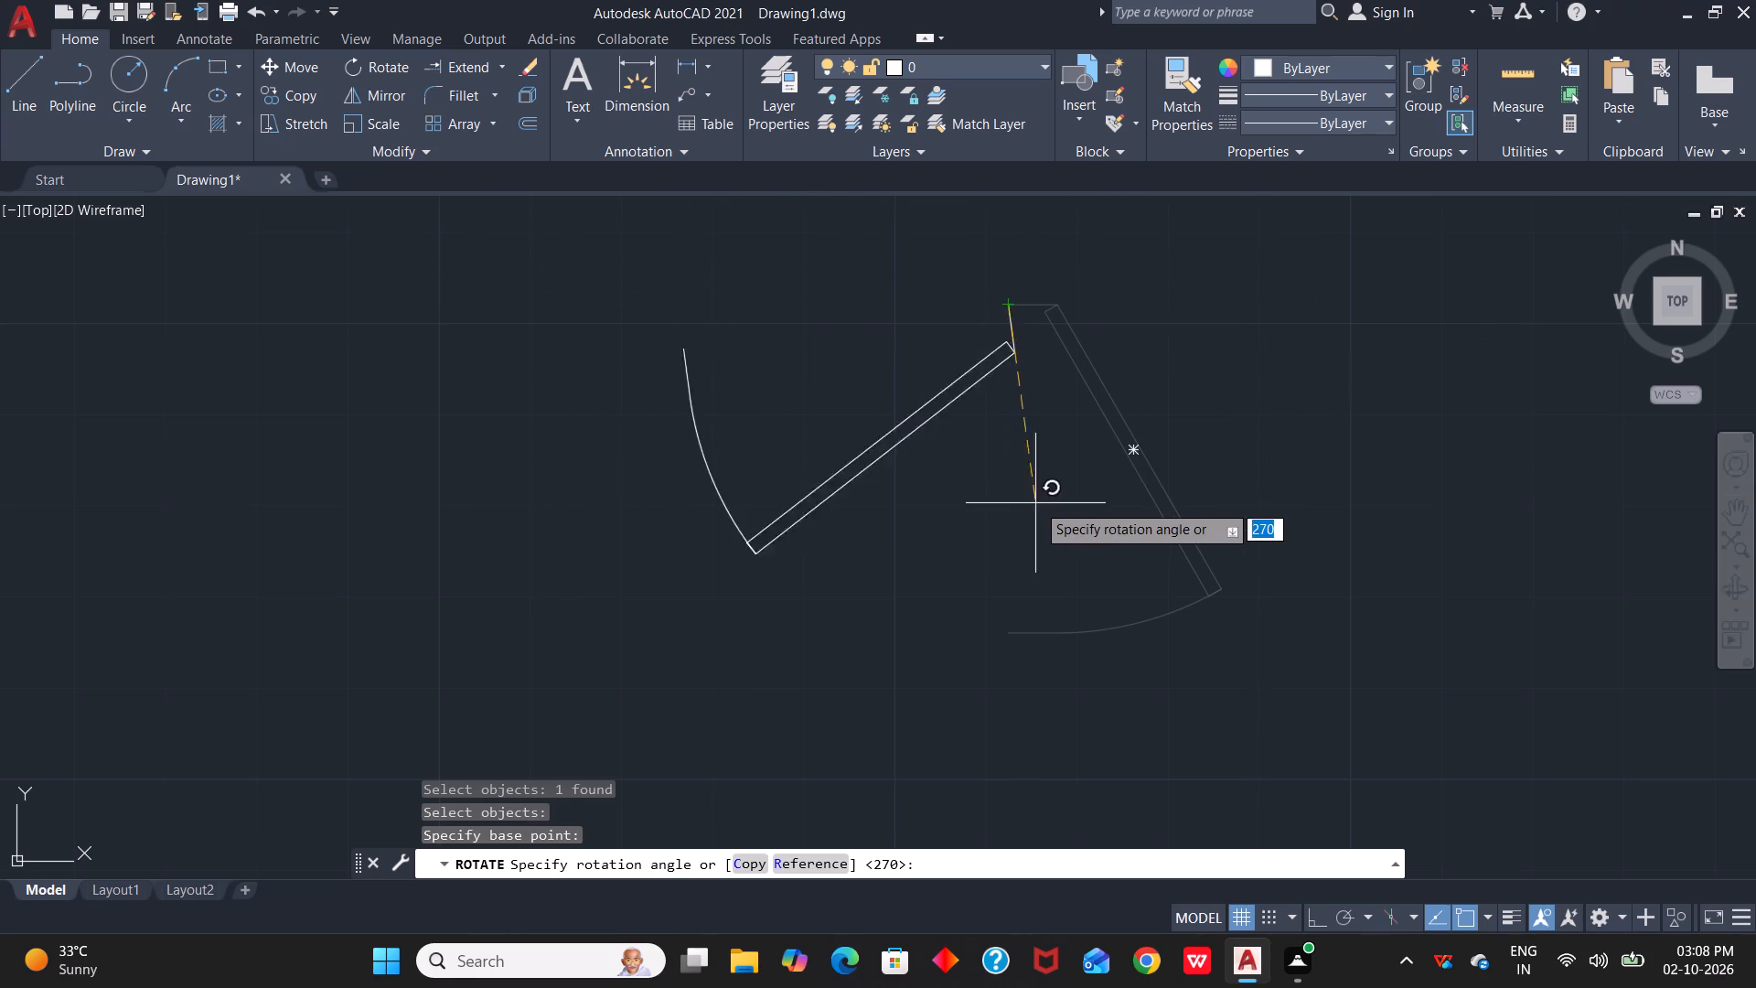
key("F8")
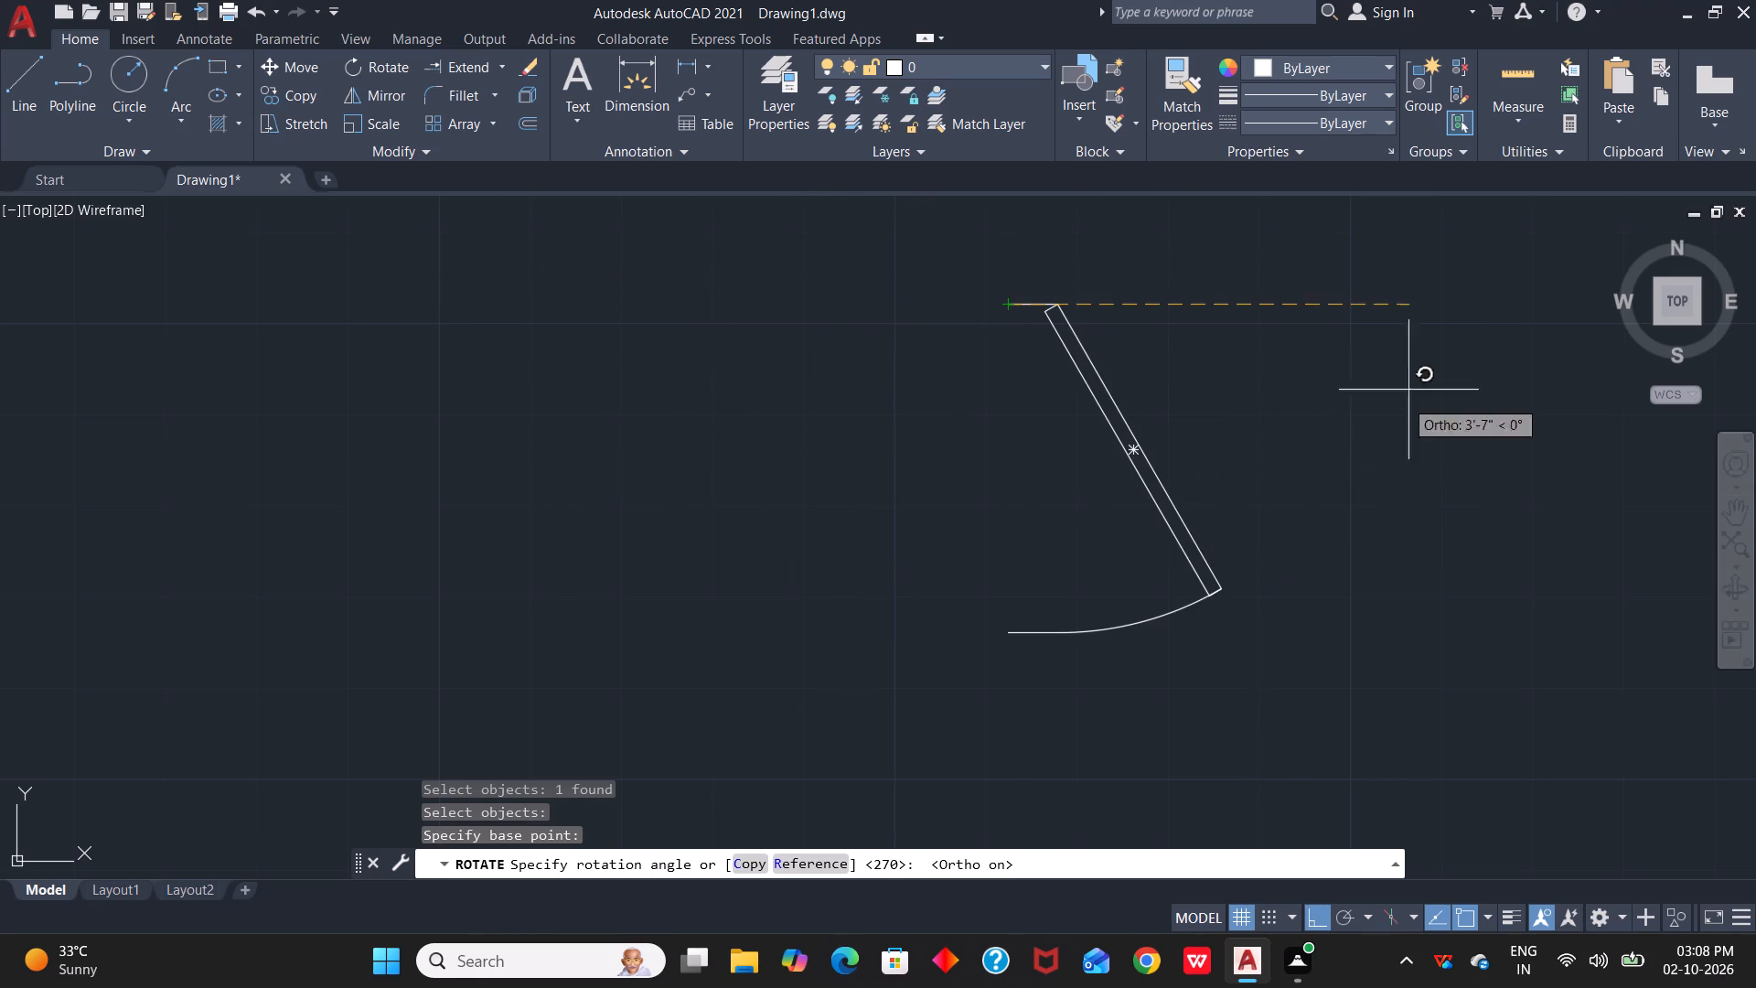
scroll(1149, 317, "down", 3)
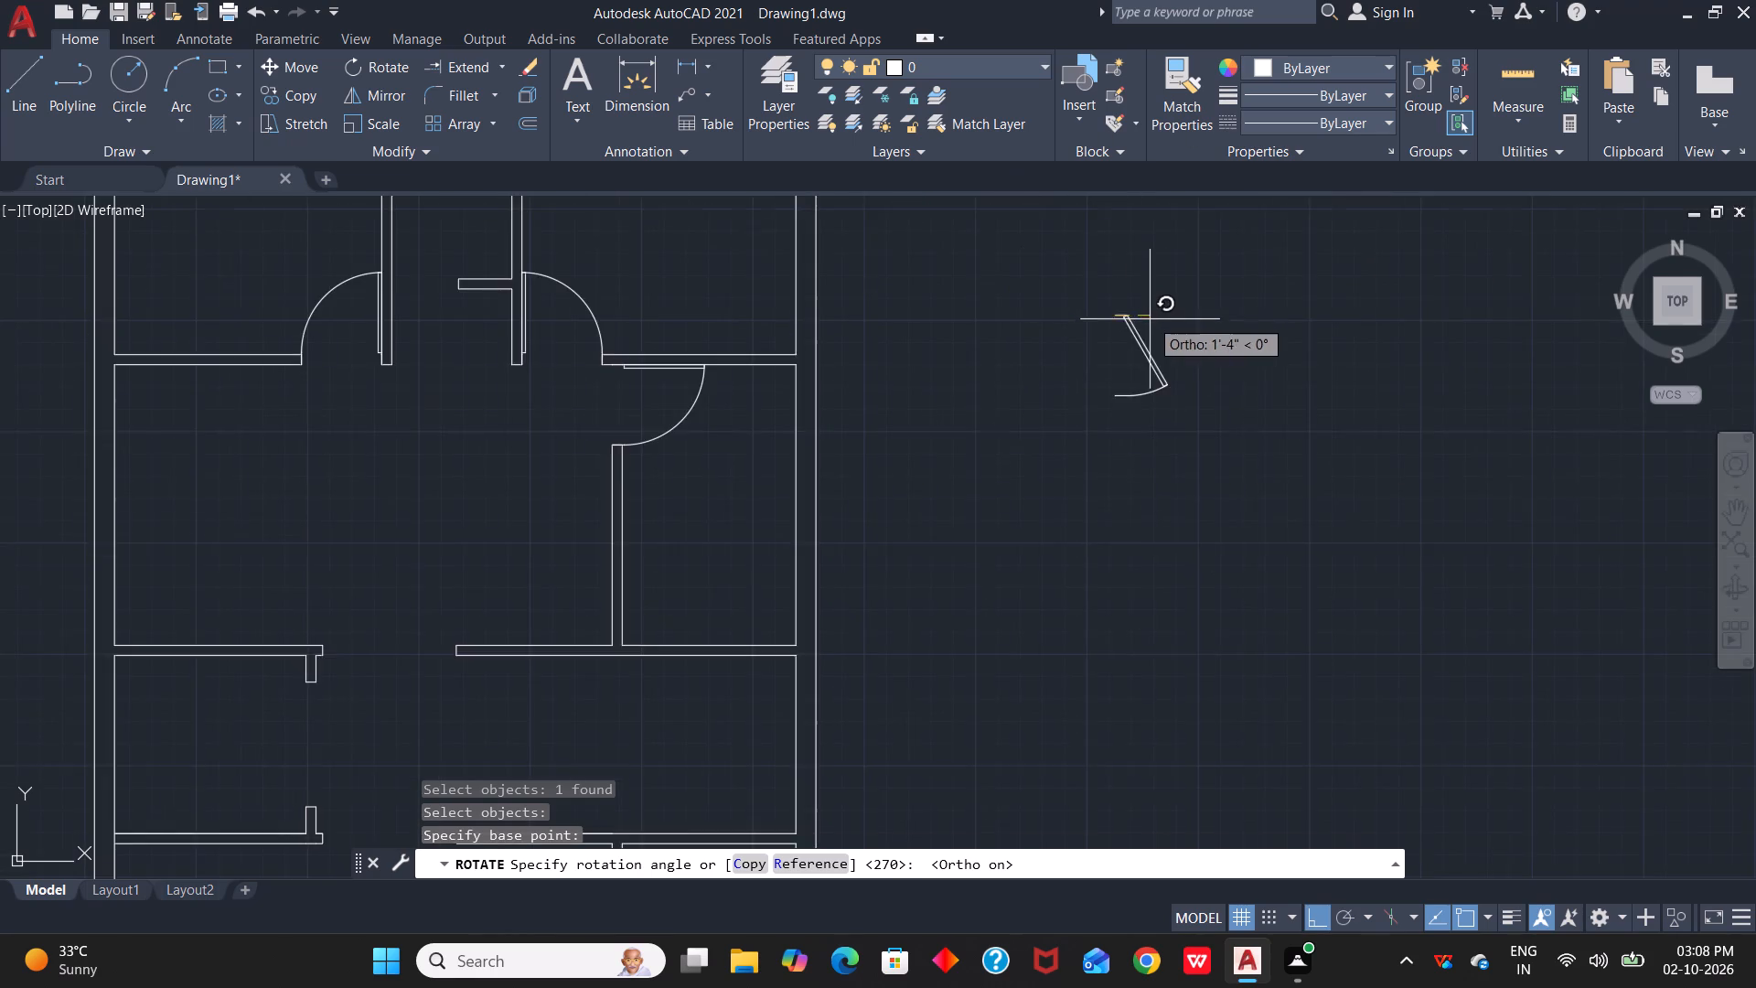
middle_click_drag(1151, 324, 1056, 469)
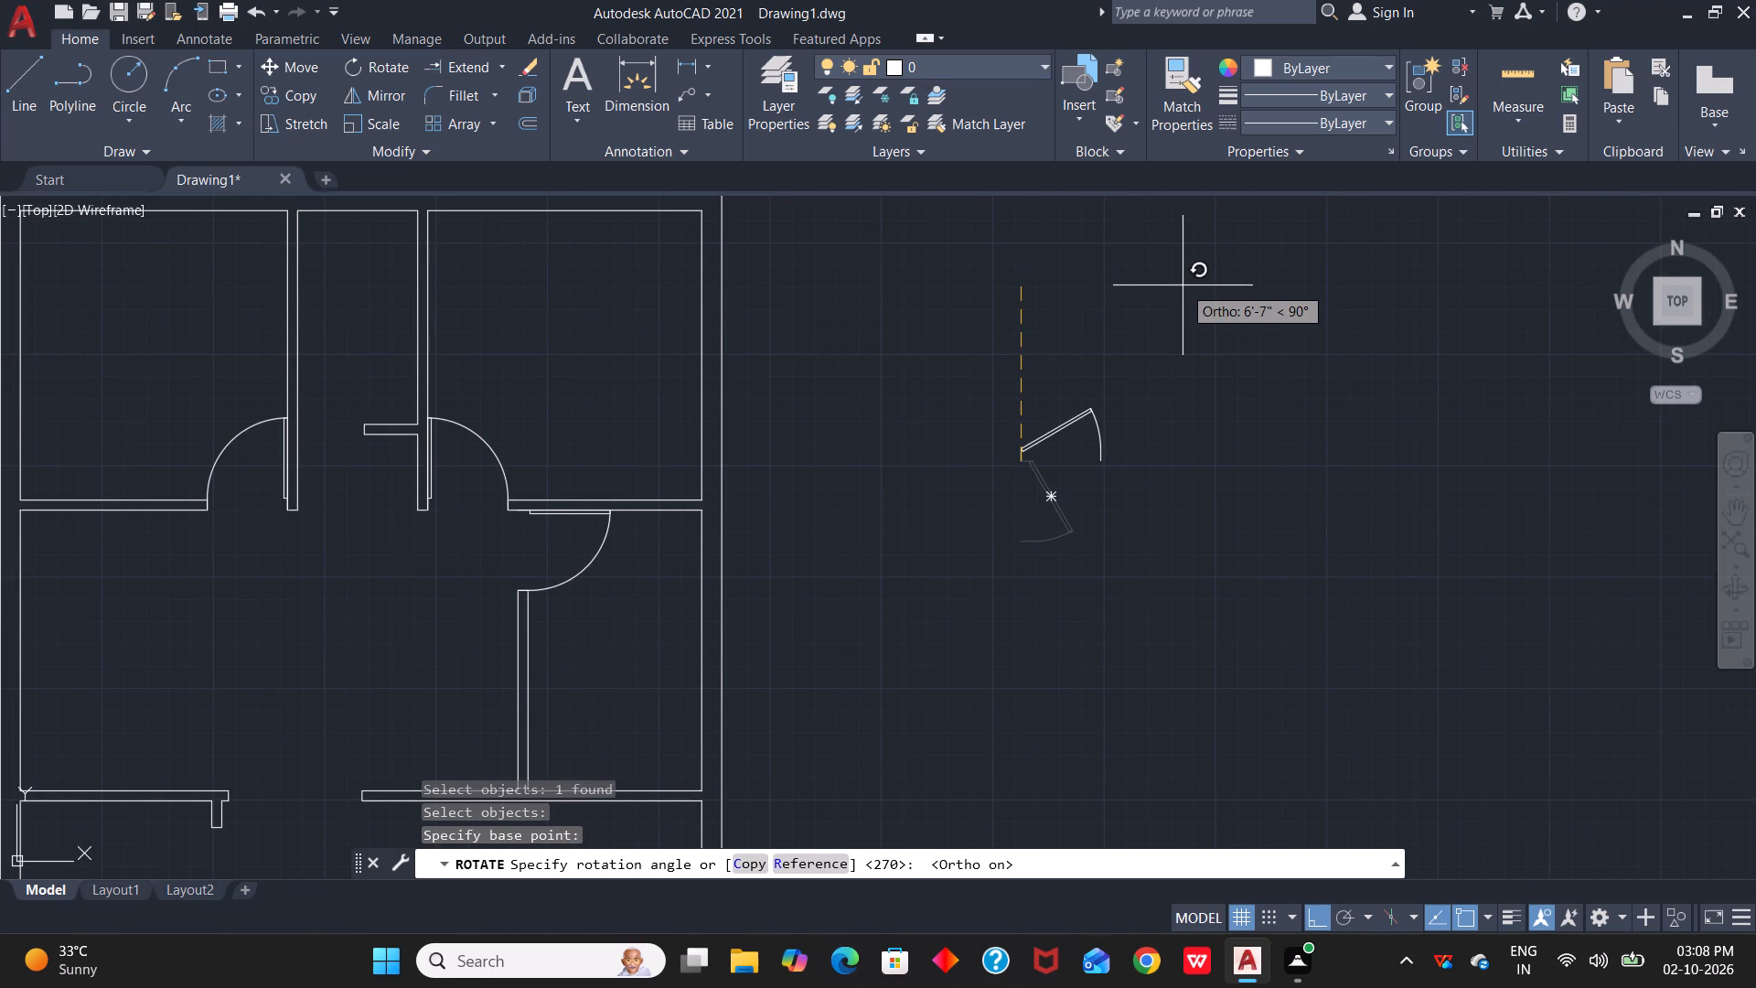
left_click(1183, 285)
key("Escape")
Scale the spare door about its hinge-side jamb end, using its full opening width as reference and 2.5' as the new length.
left_click(915, 359)
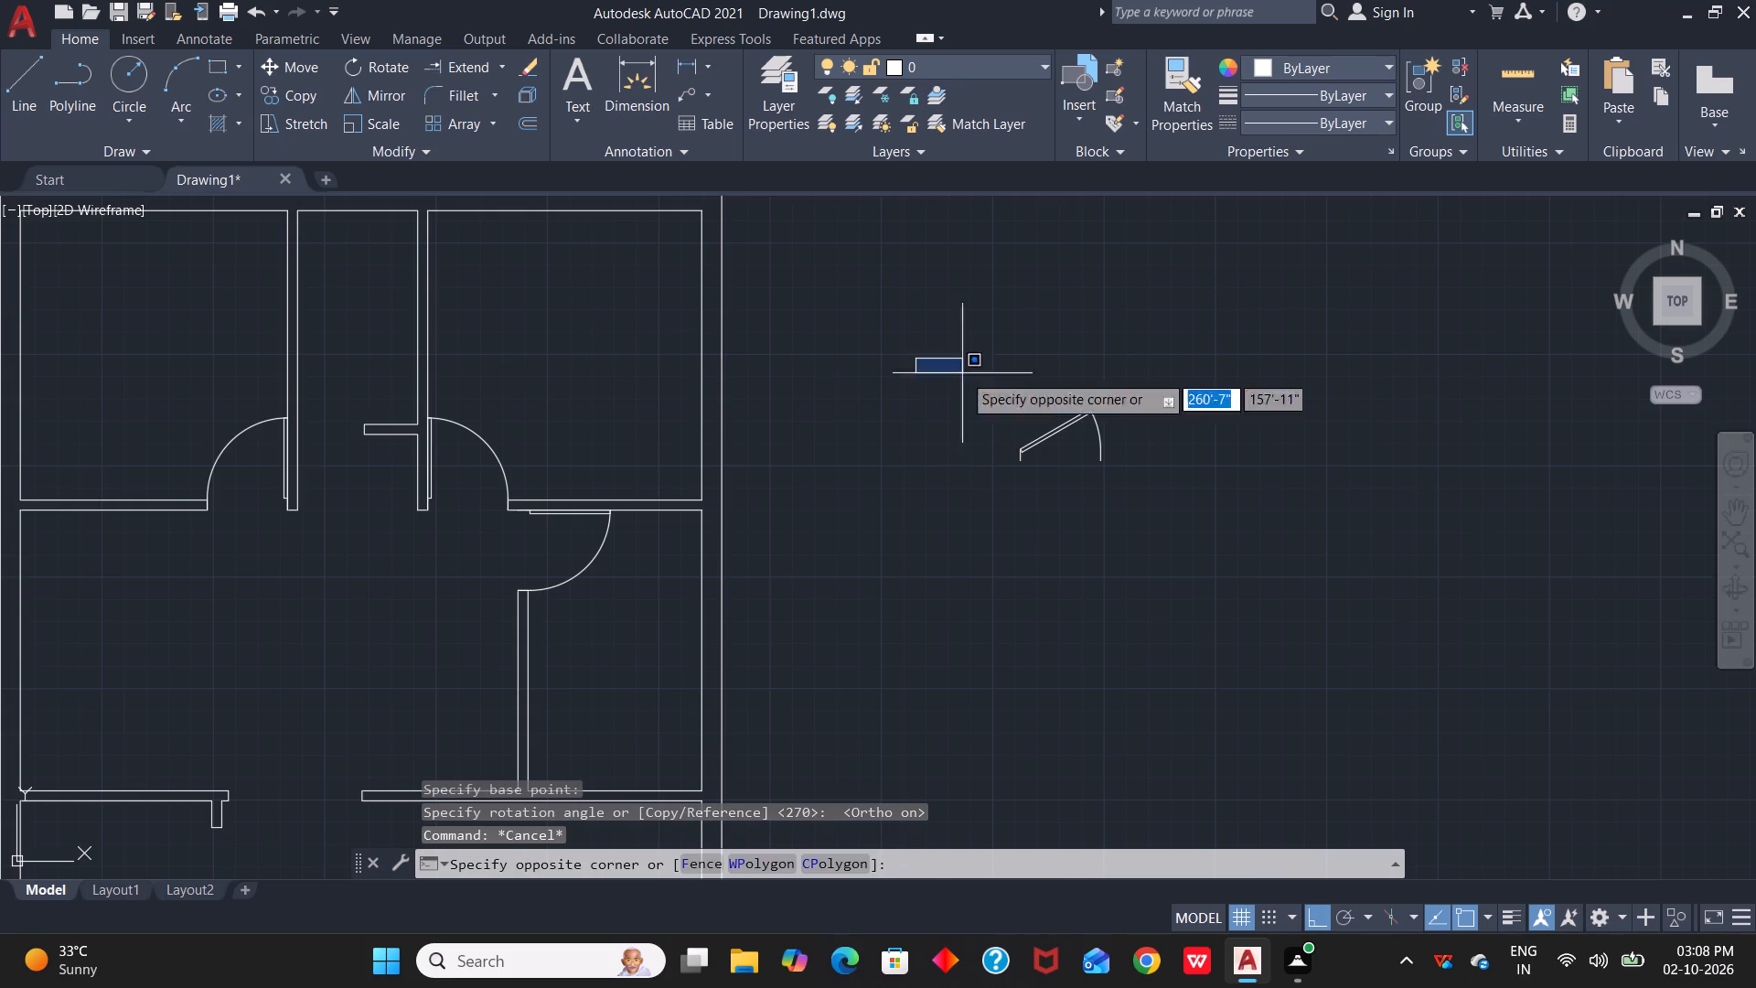
left_click(1206, 489)
key("s")
key("c")
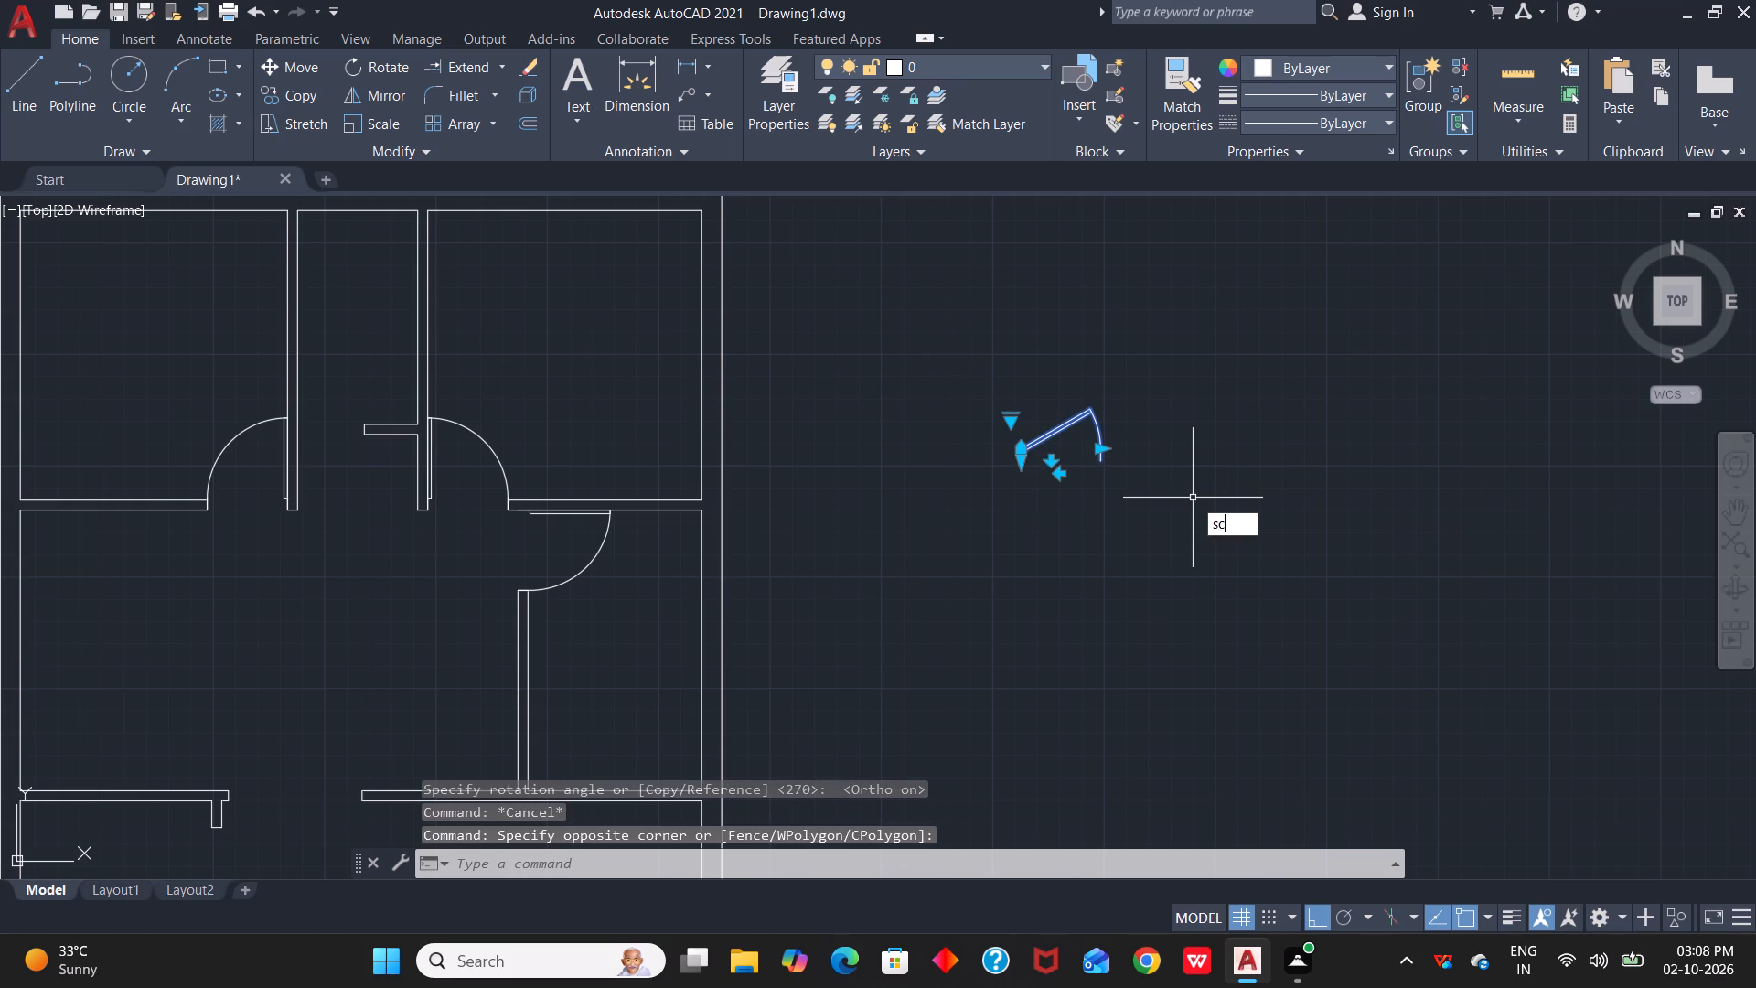
key("space")
scroll(1017, 427, "up", 4)
left_click(1008, 649)
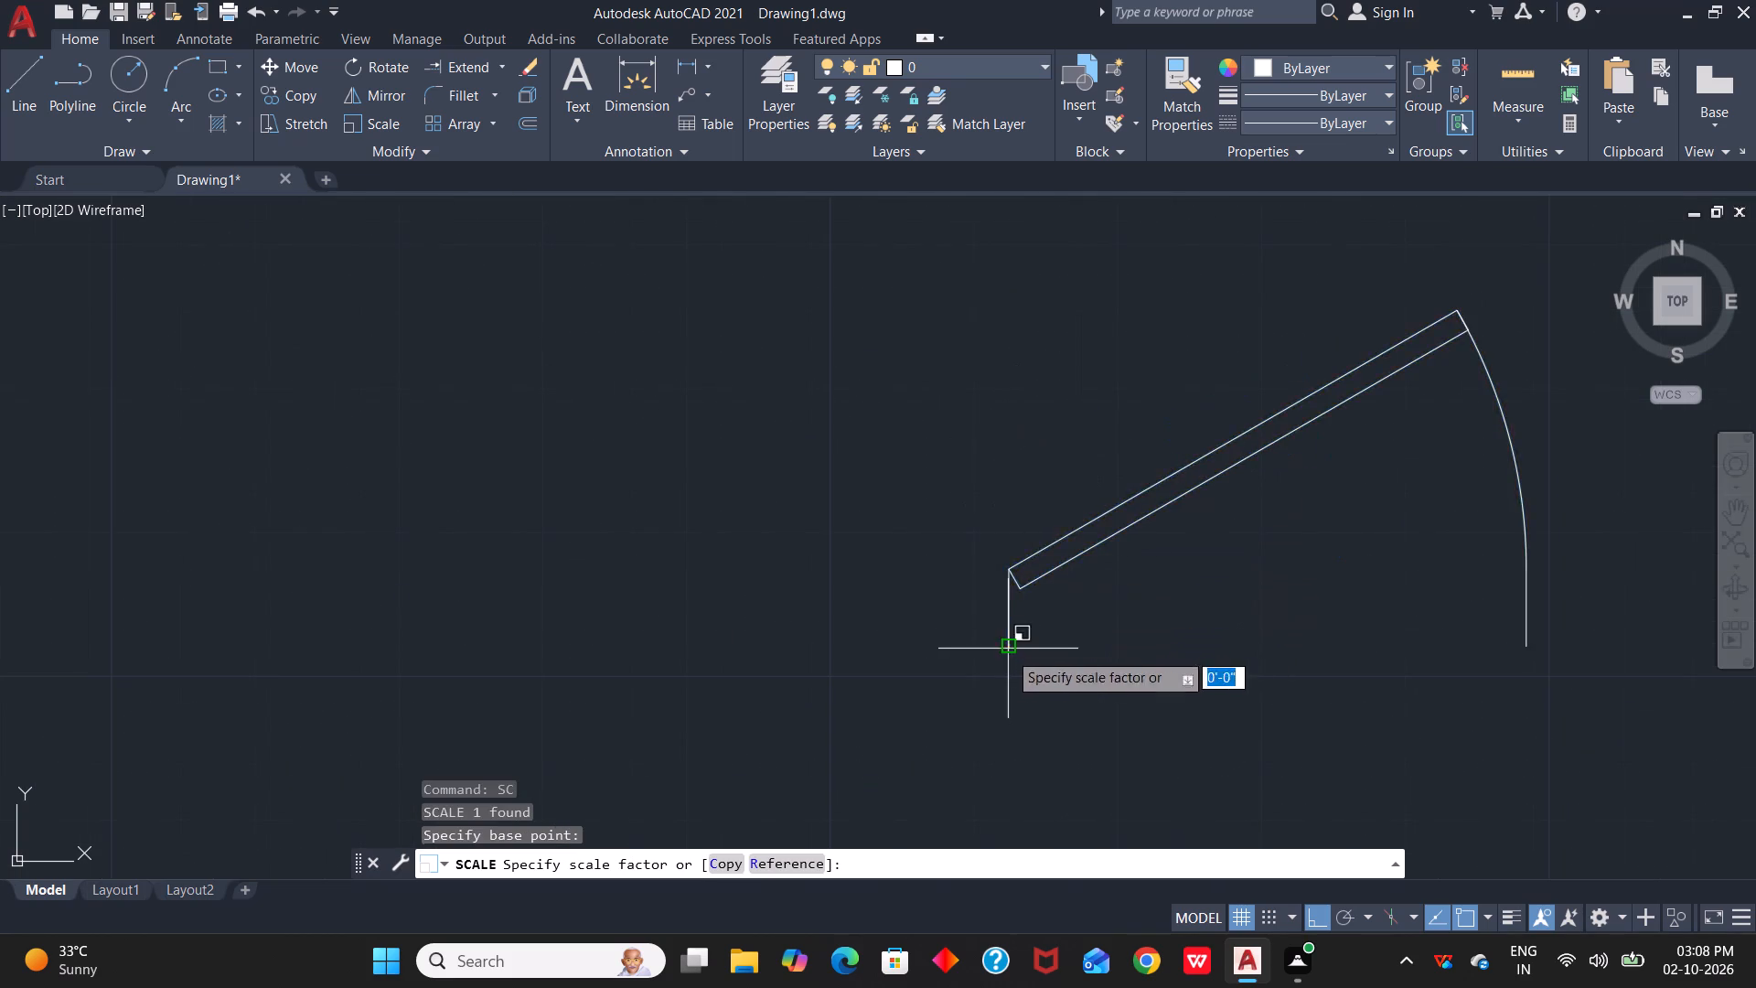
scroll(1226, 529, "down", 2)
type("r")
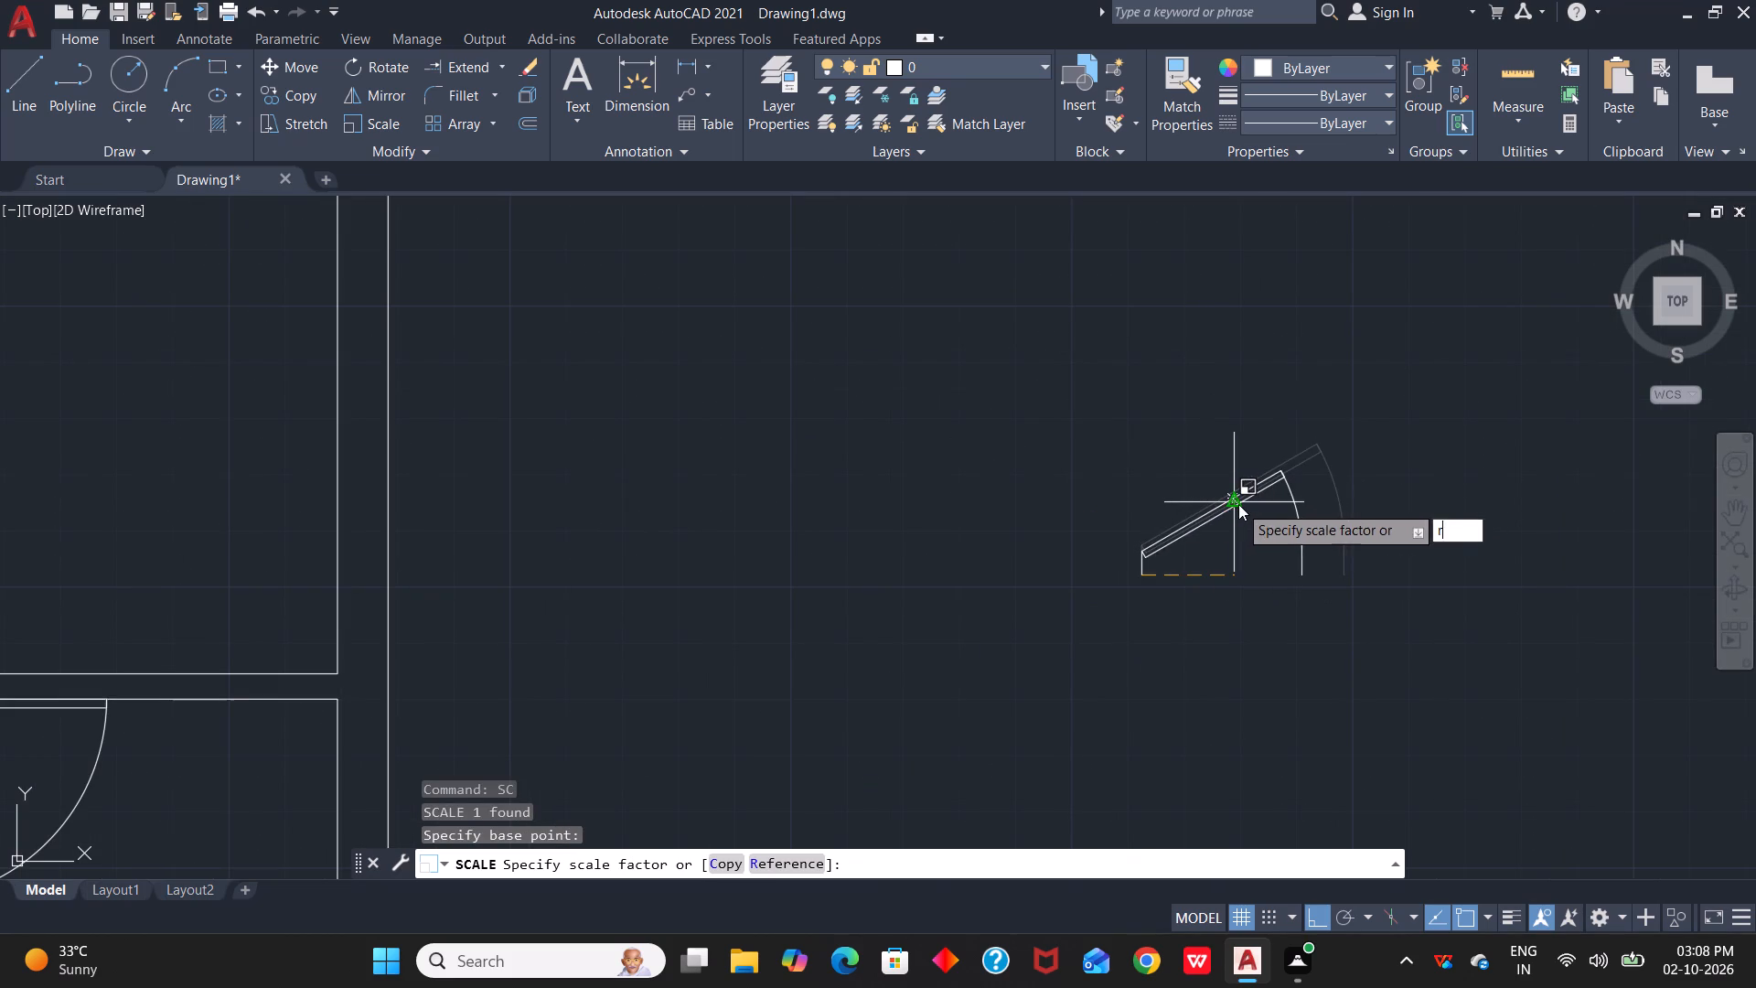
key("space")
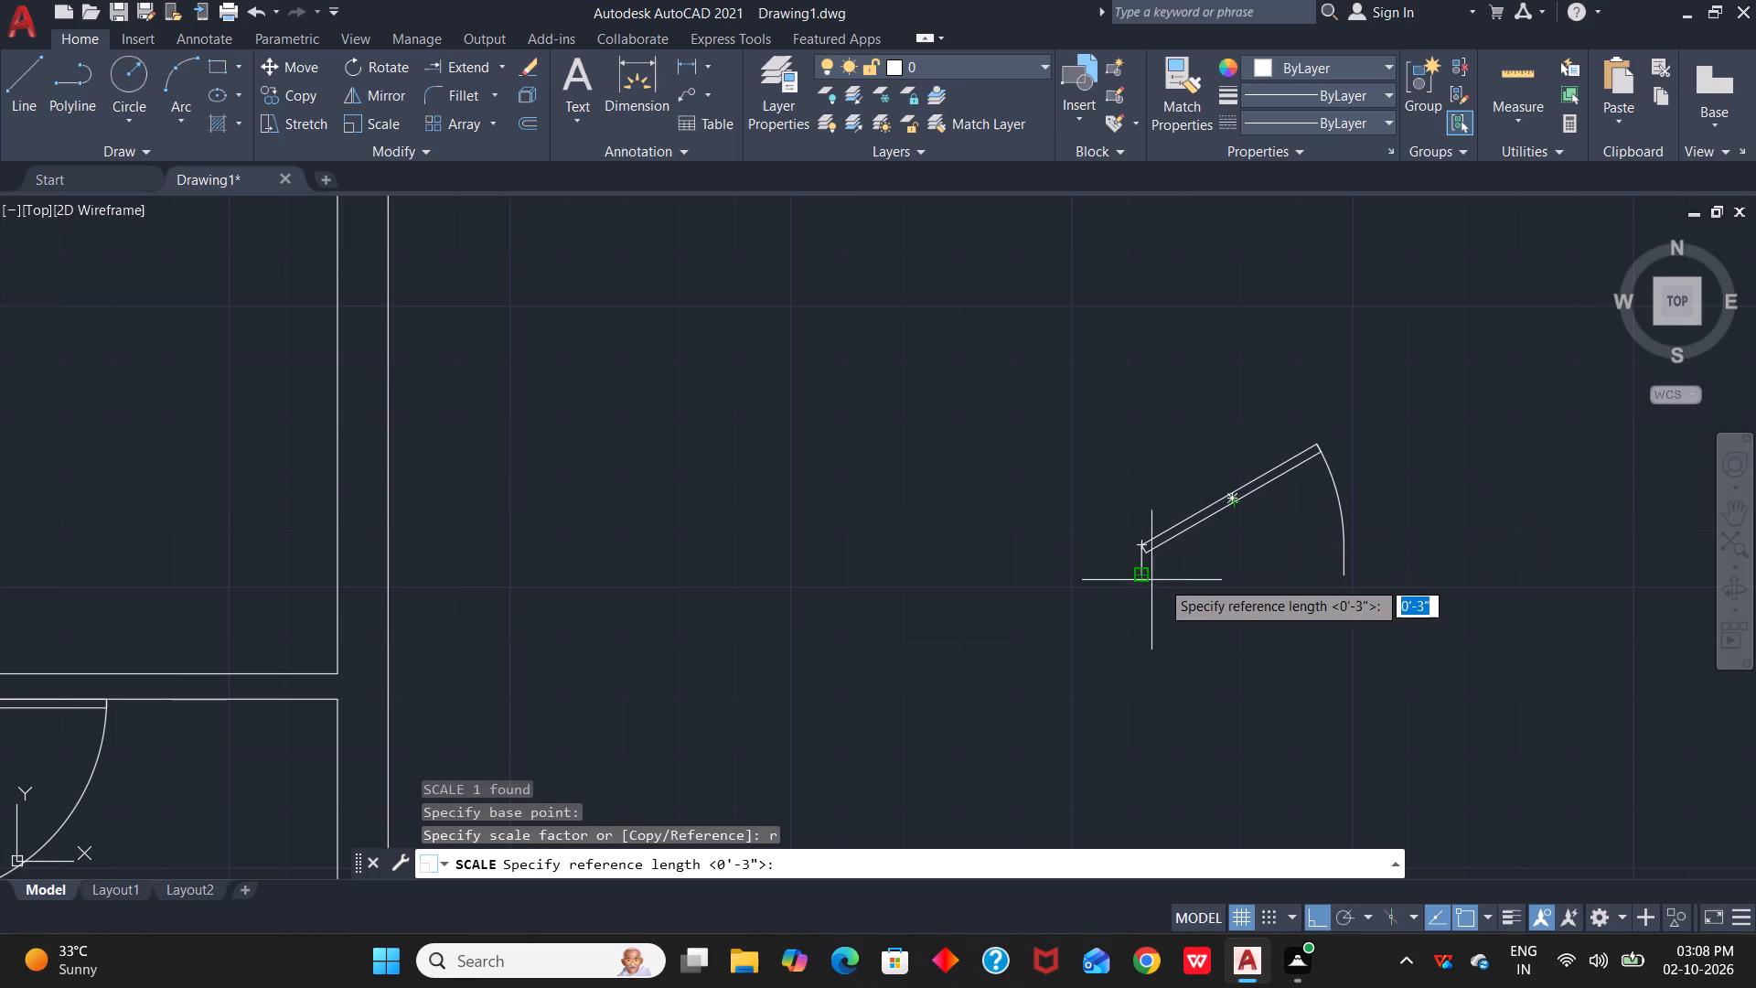
scroll(1140, 572, "up", 3)
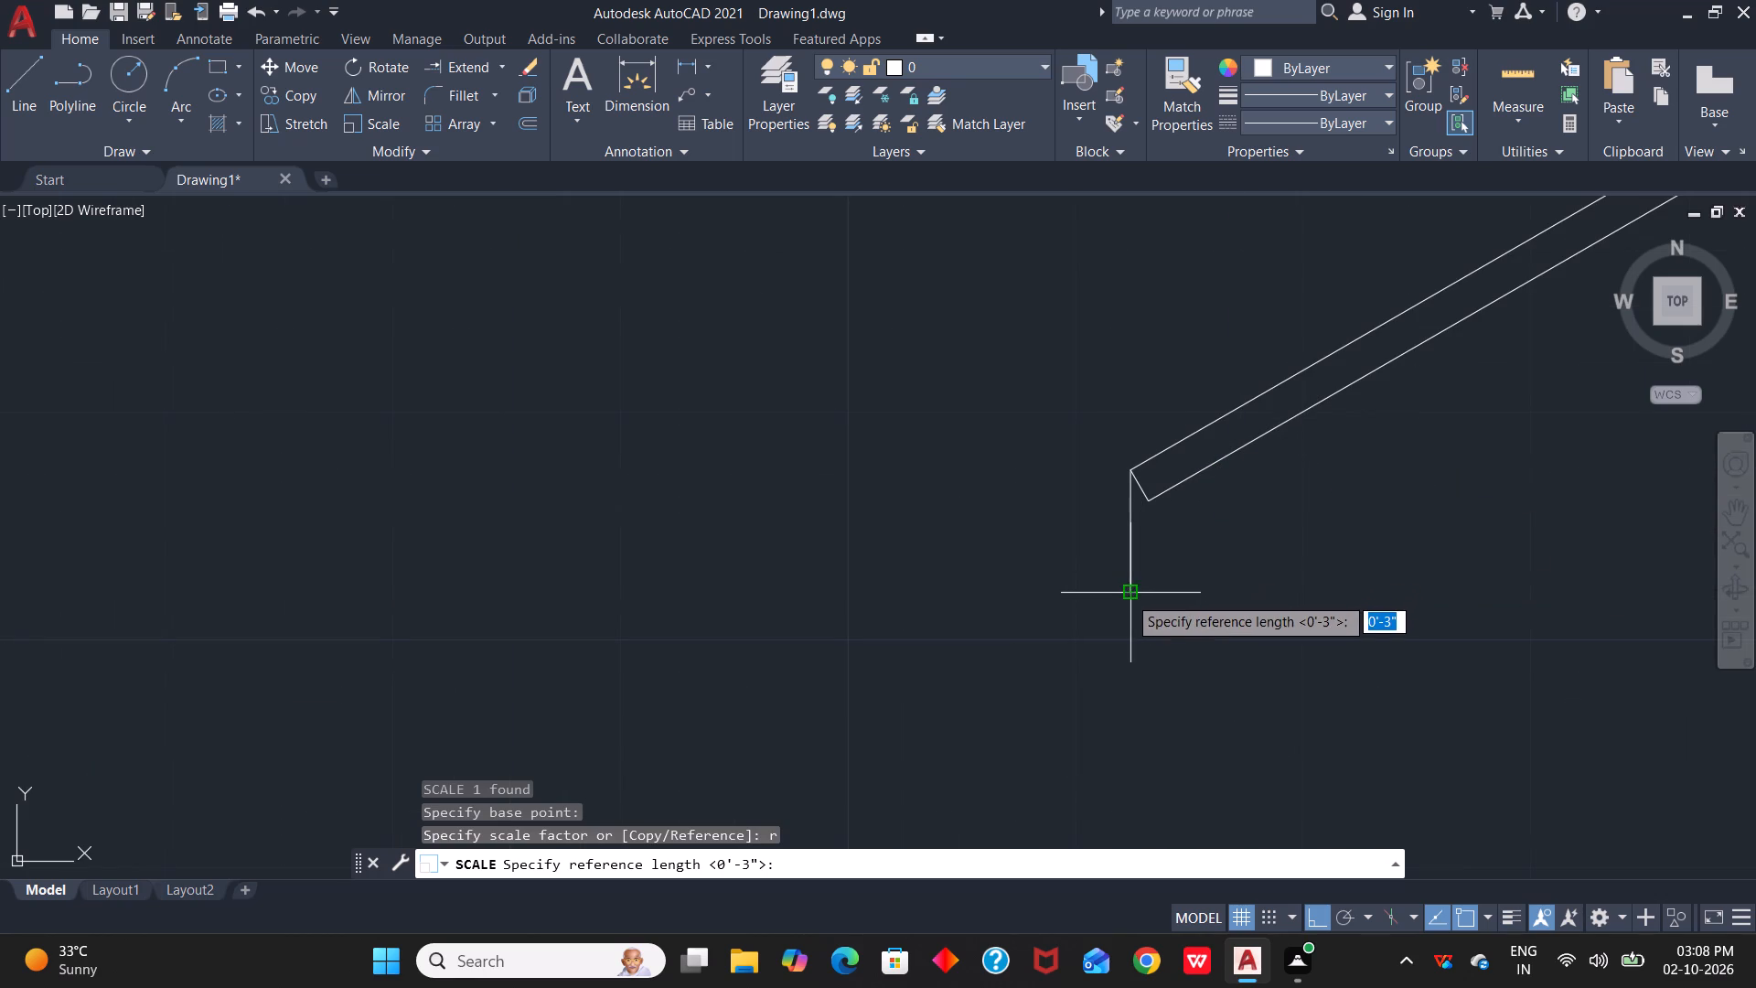
left_click(1128, 596)
scroll(1426, 619, "down", 3)
middle_click_drag(1476, 605, 1127, 596)
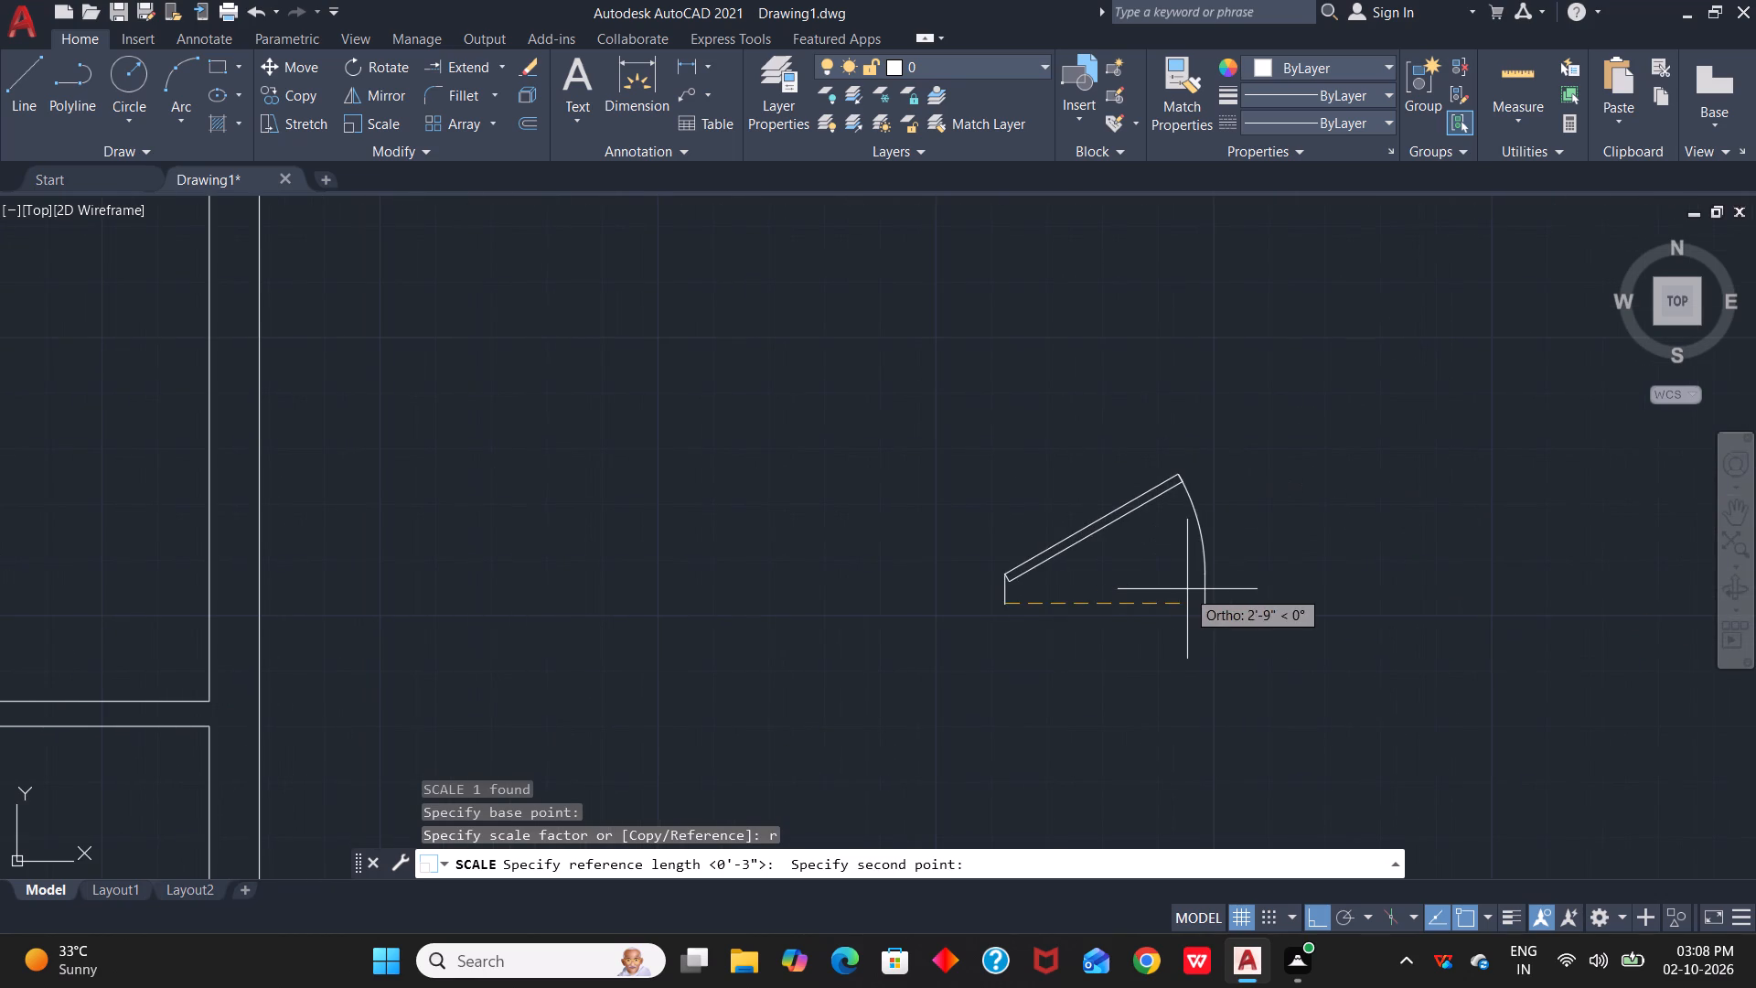
scroll(1190, 589, "up", 3)
left_click(1237, 656)
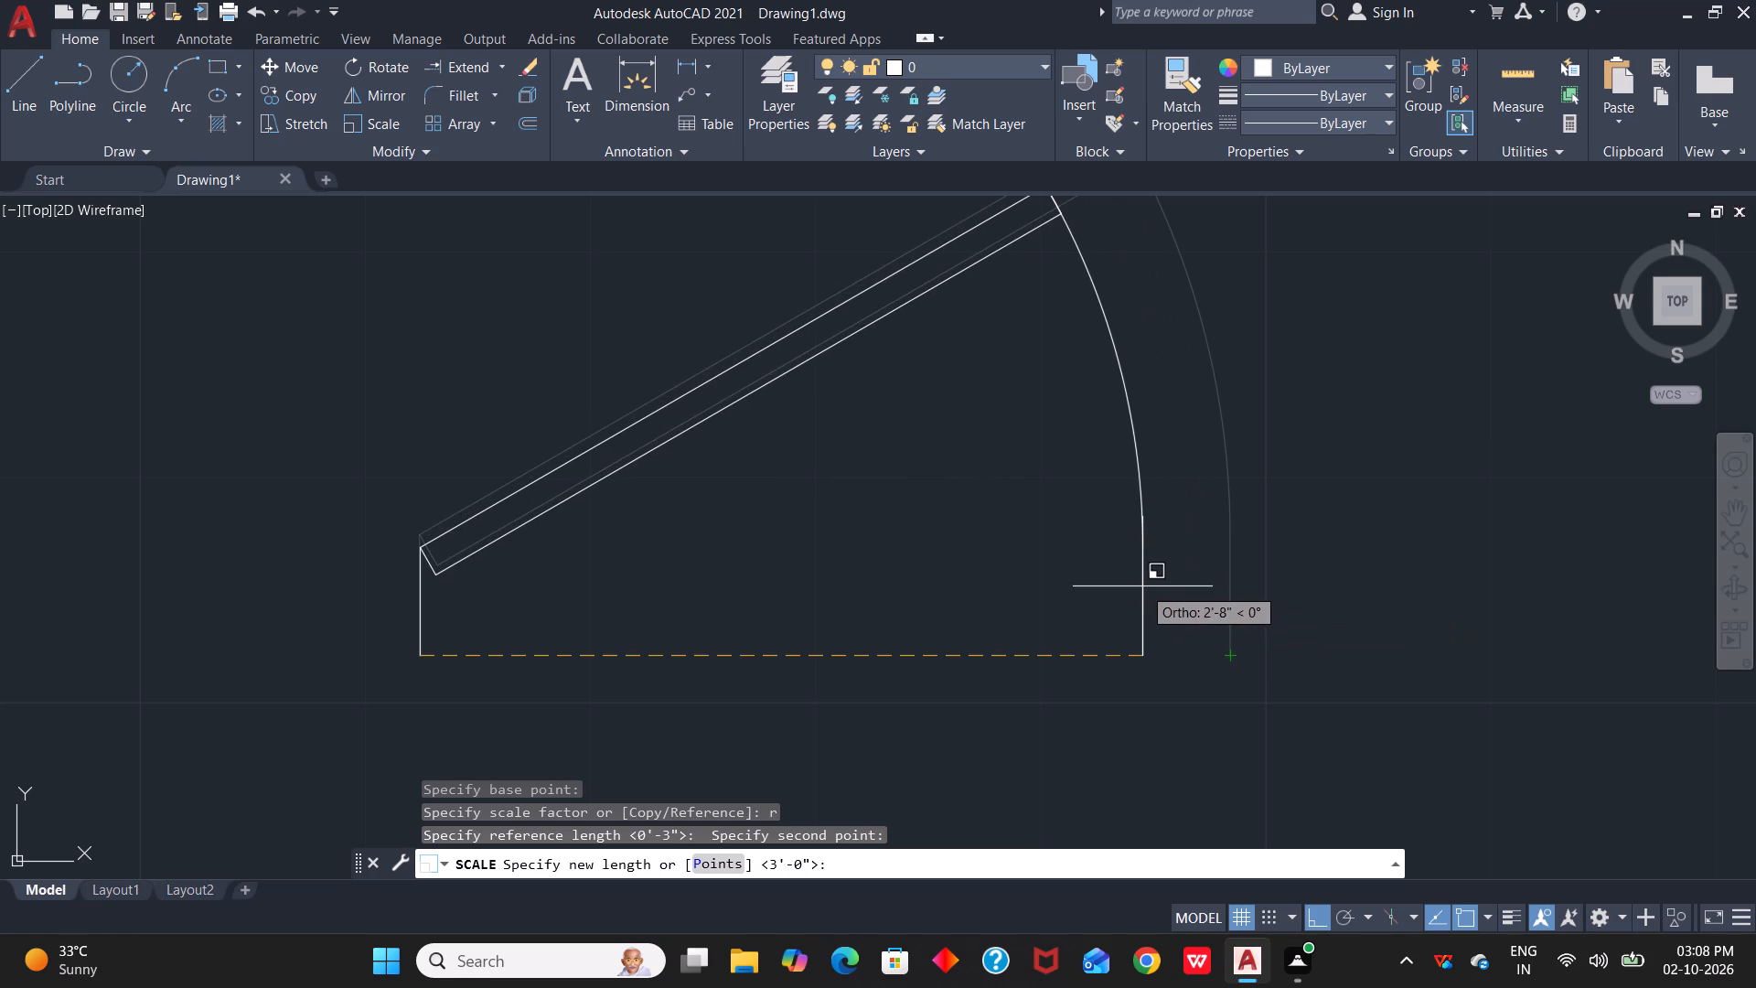
type("2.5'")
key("space")
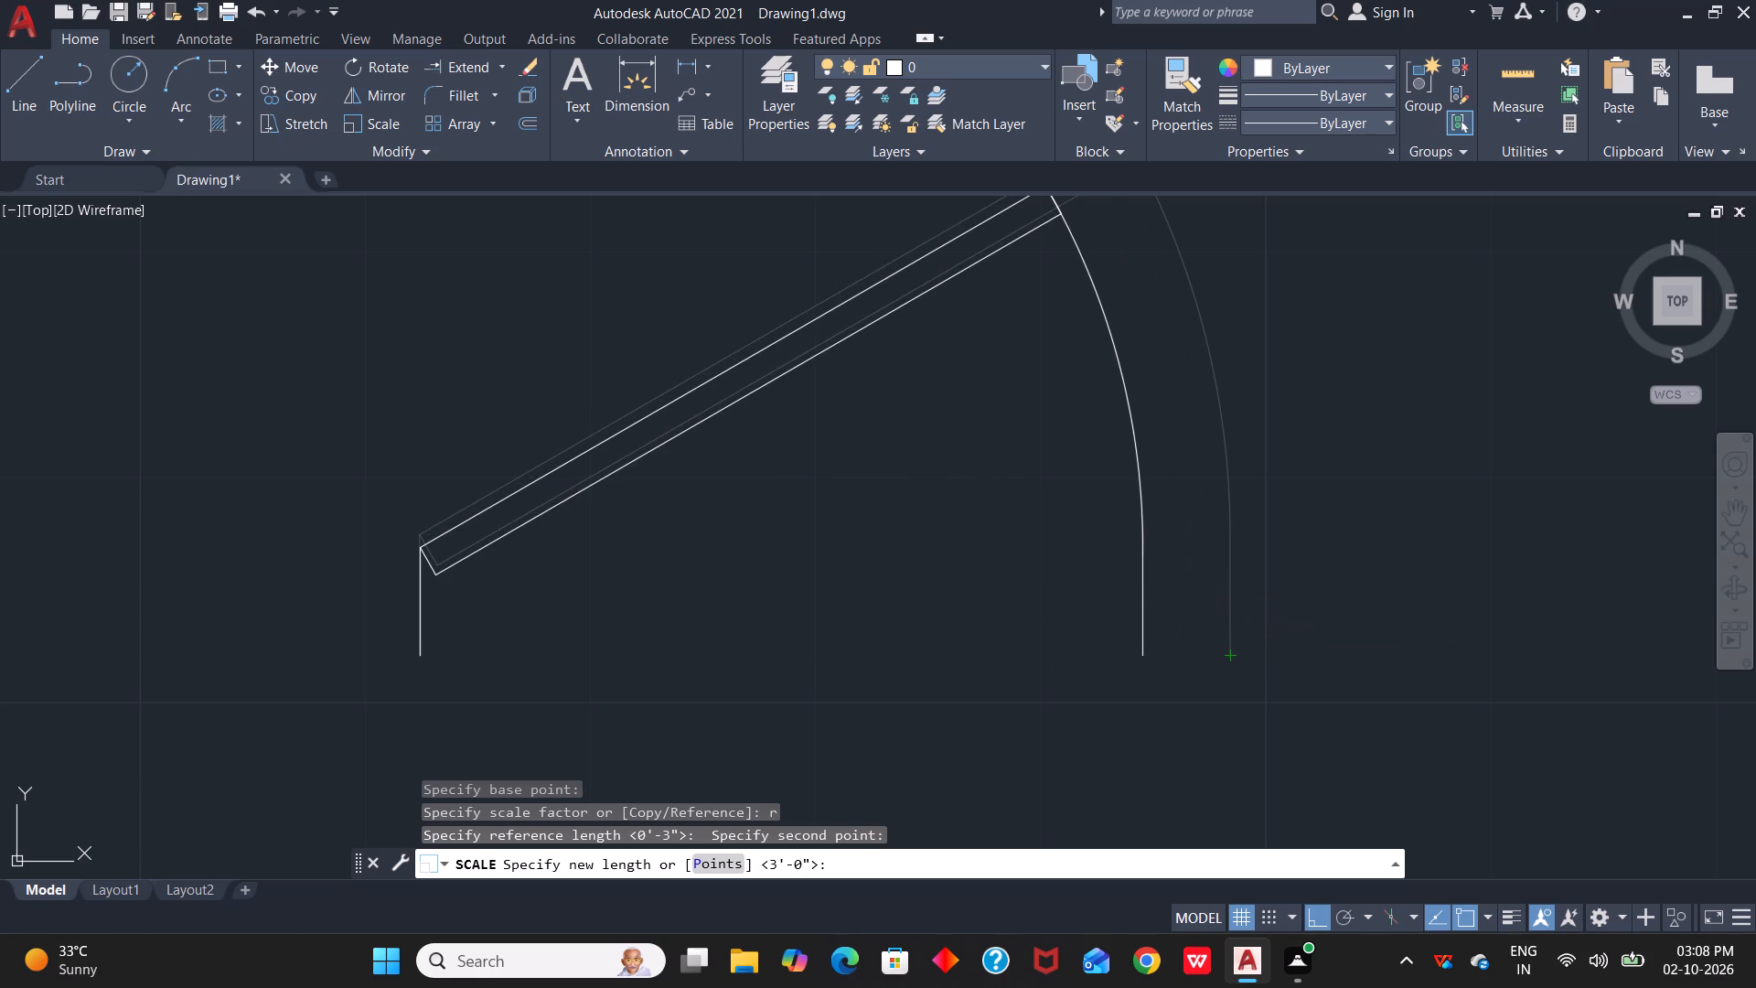
Copy the 2.5' door from its hinge-side jamb end into the opening beside the stub wall between the northern vertical partitions.
scroll(943, 504, "down", 3)
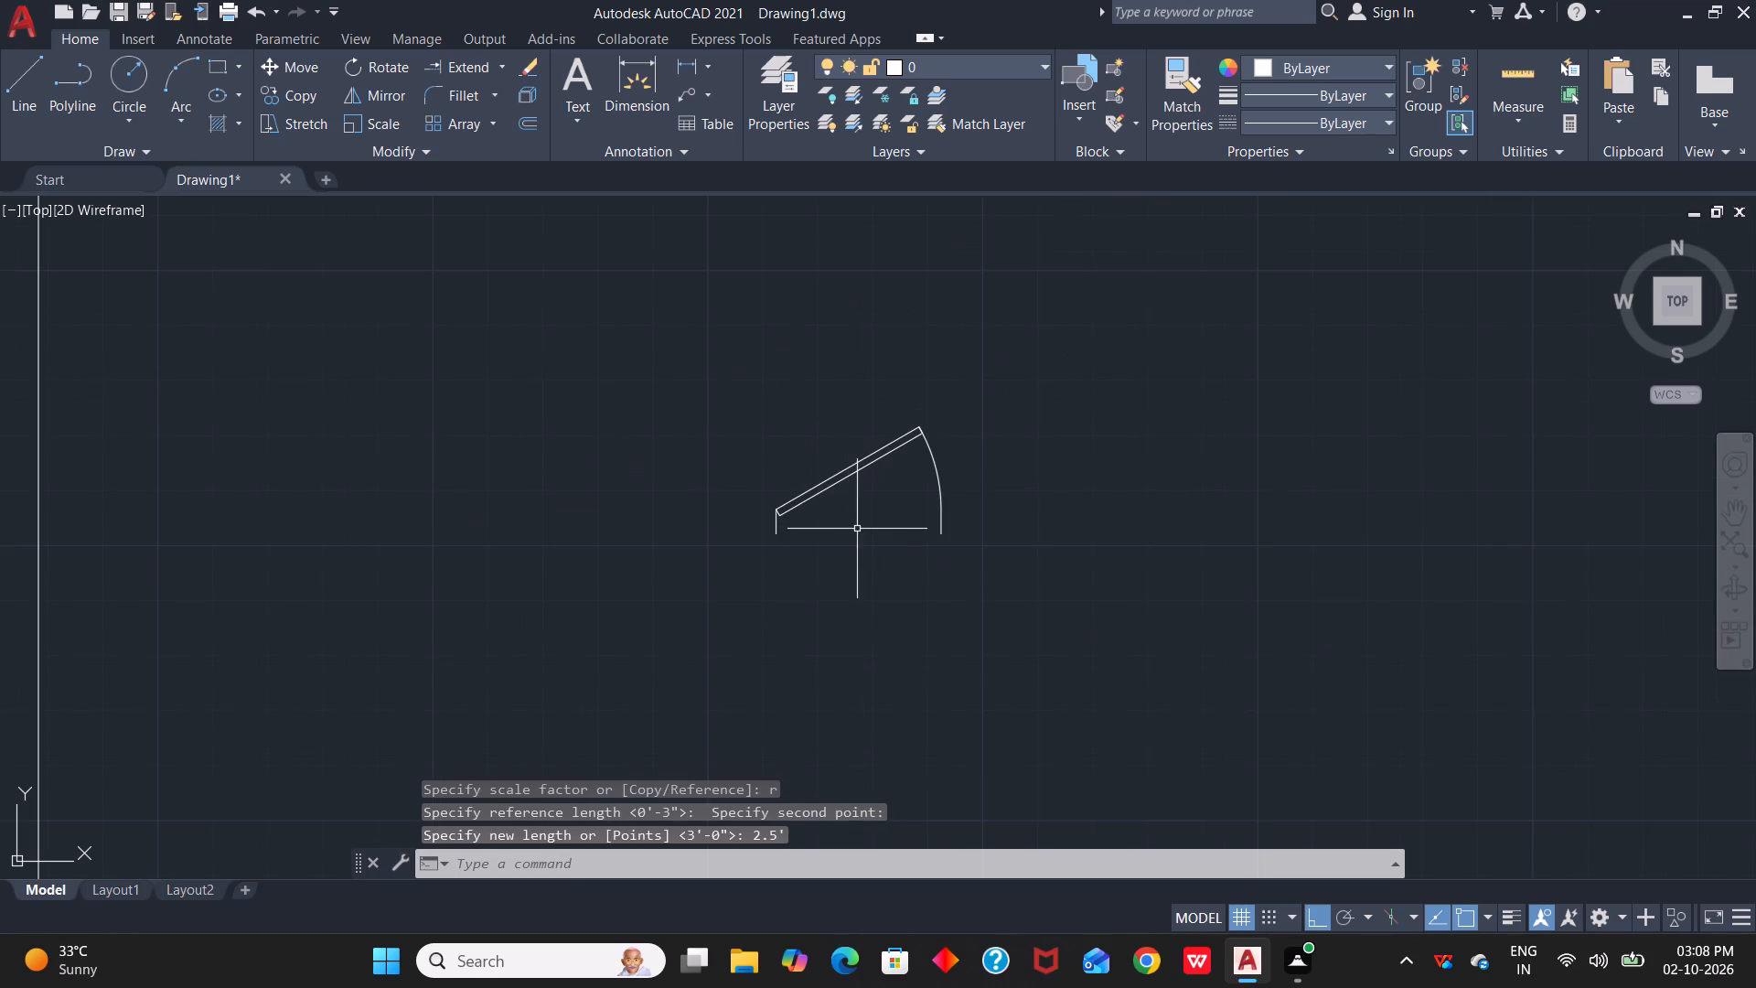
middle_click_drag(859, 531, 1193, 542)
scroll(1185, 542, "down", 2)
scroll(1158, 544, "up", 3)
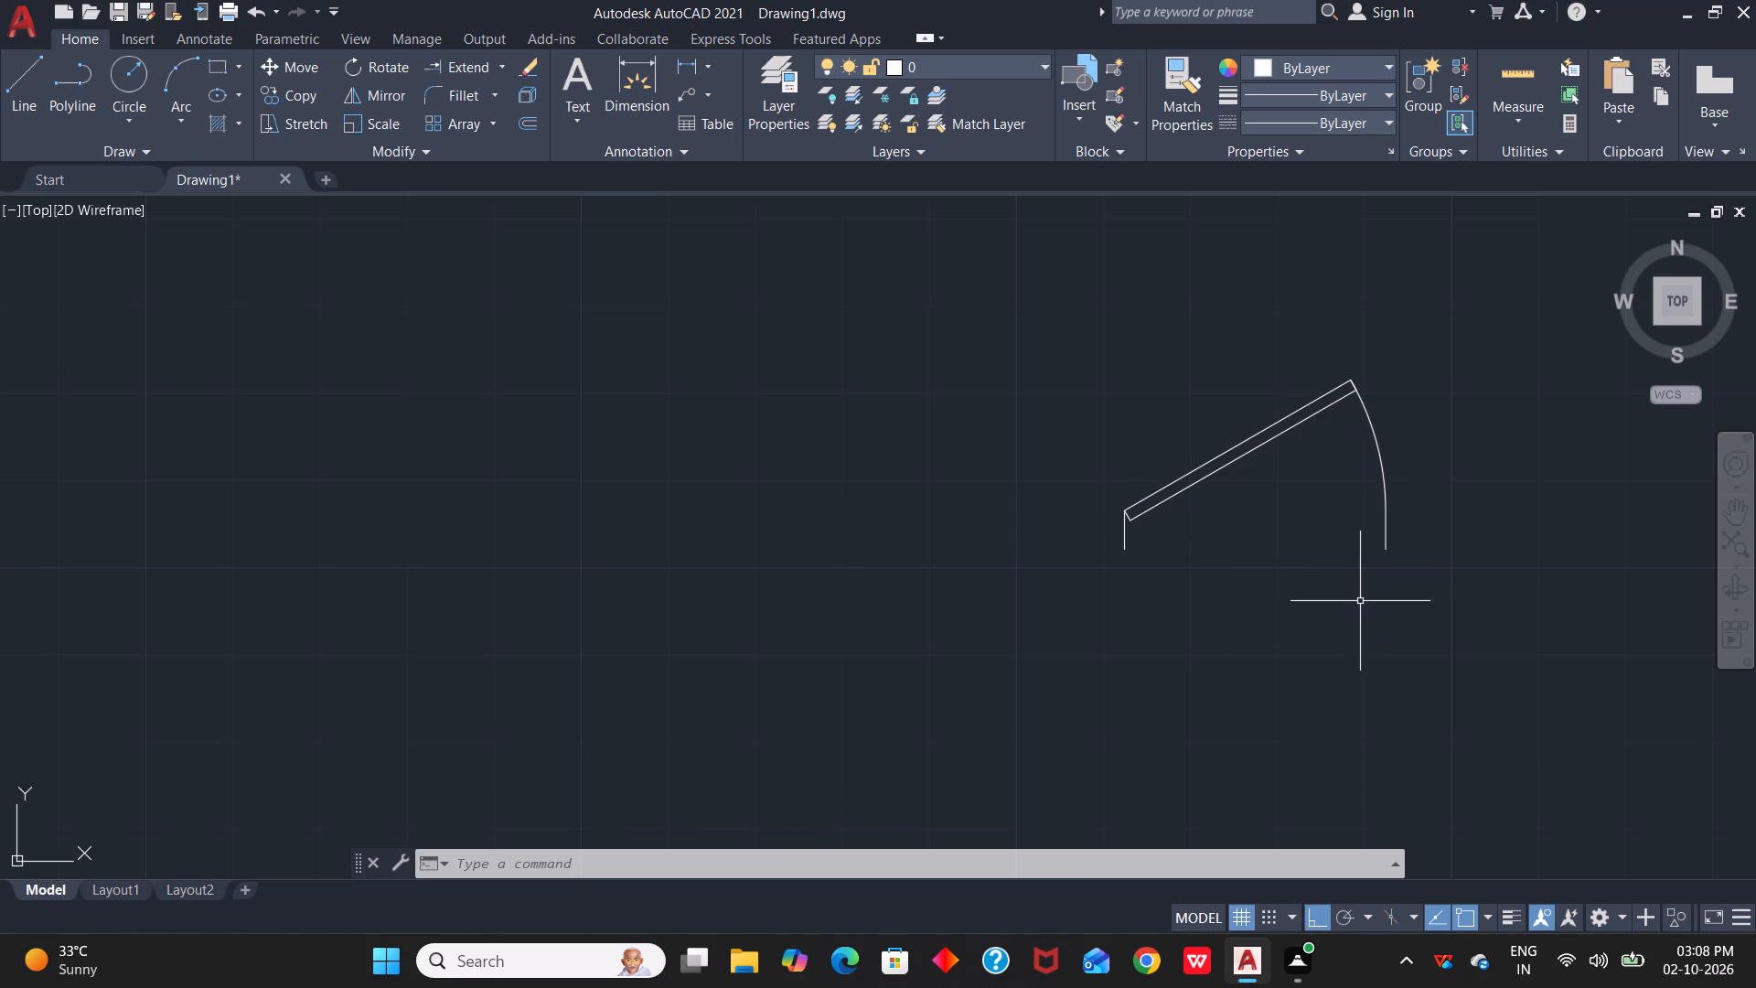
key("c")
key("o")
key("space")
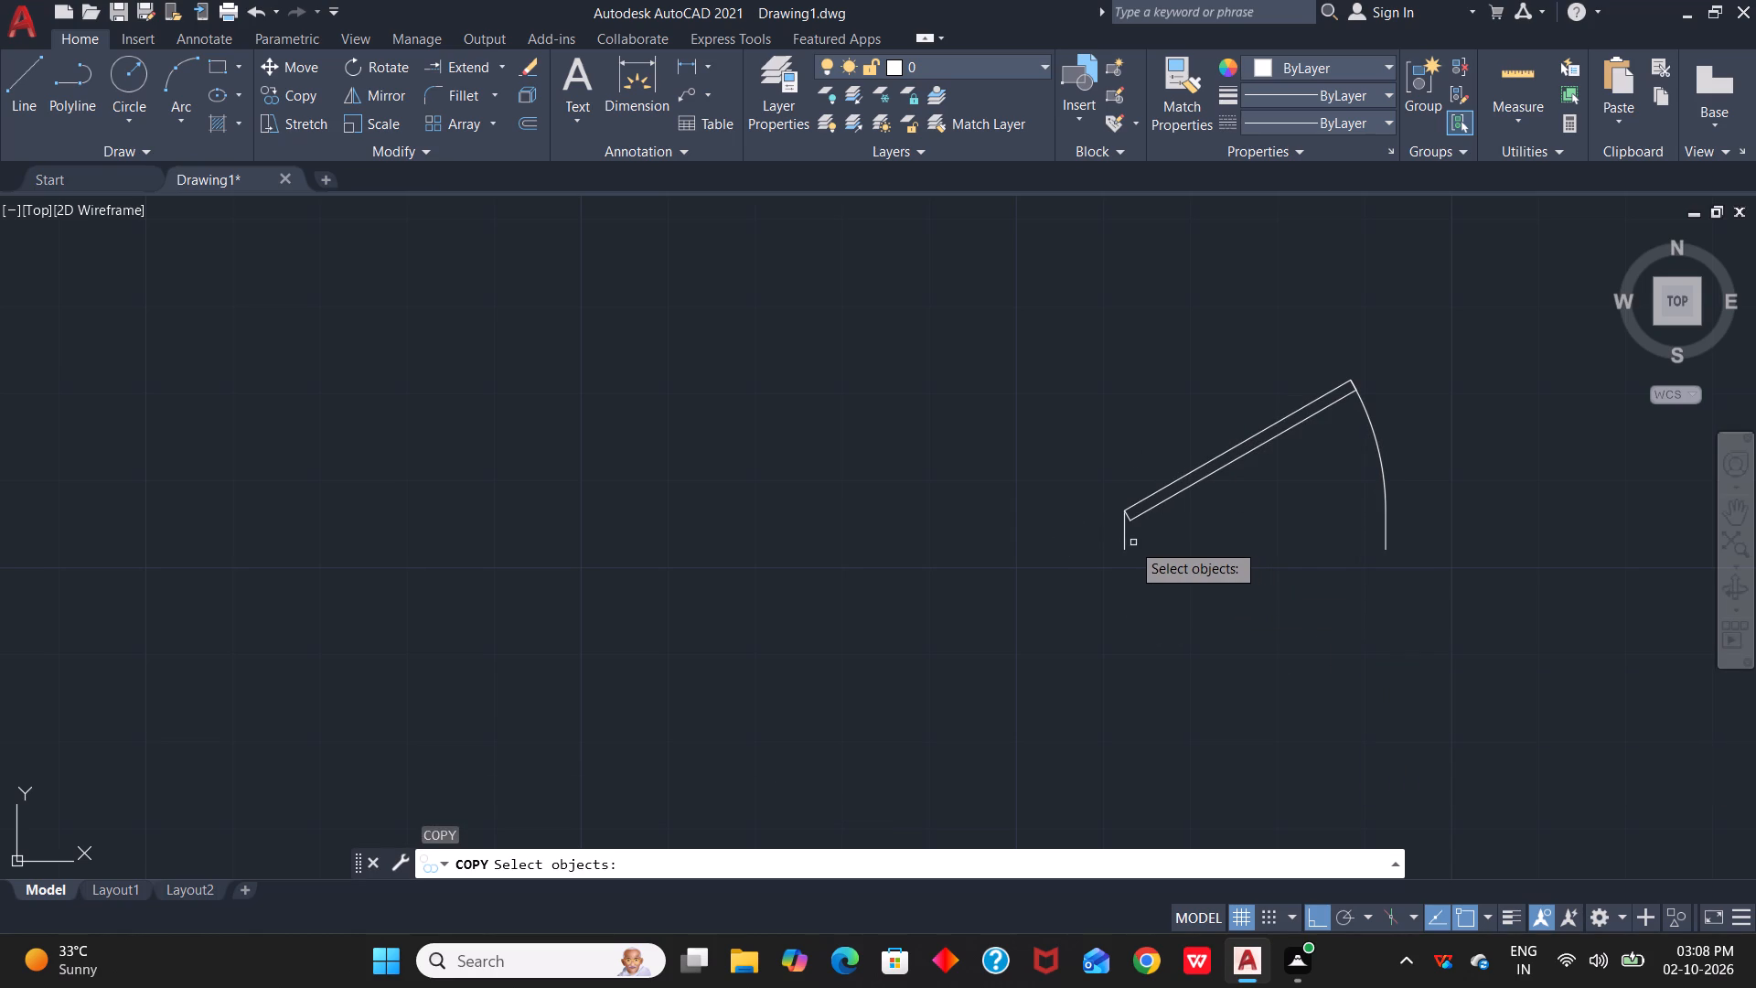
left_click(1126, 536)
key("space")
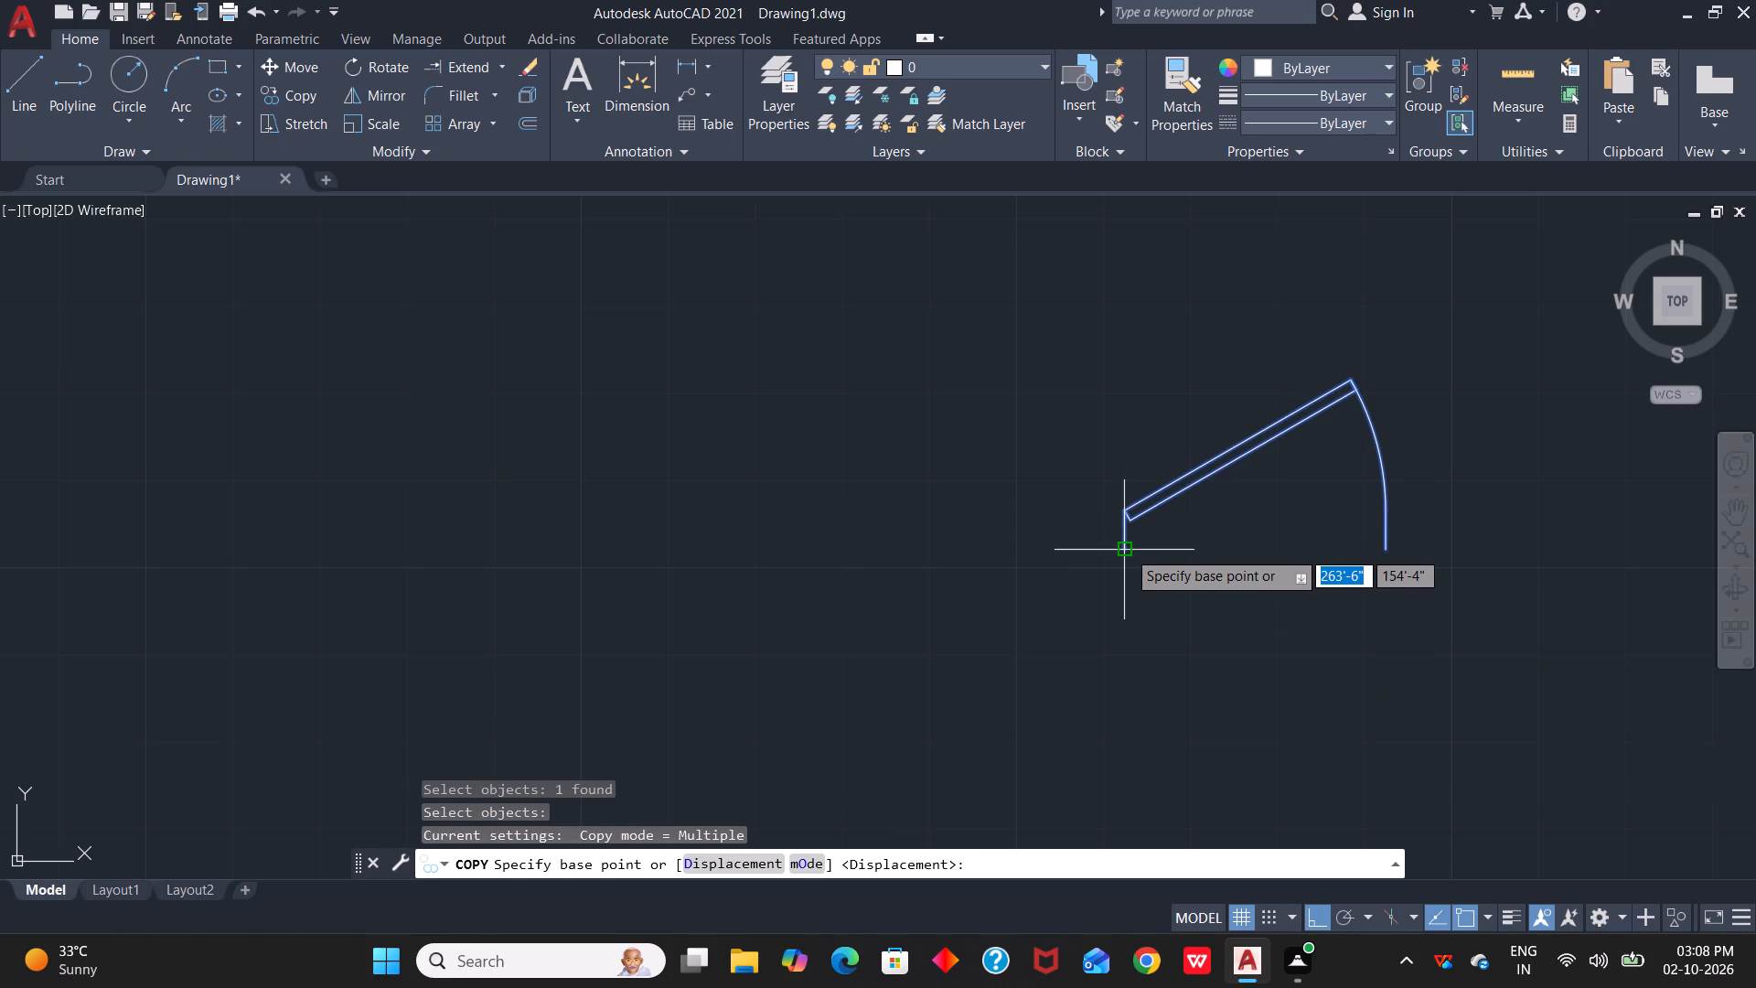
scroll(1127, 551, "up", 3)
left_click(1106, 549)
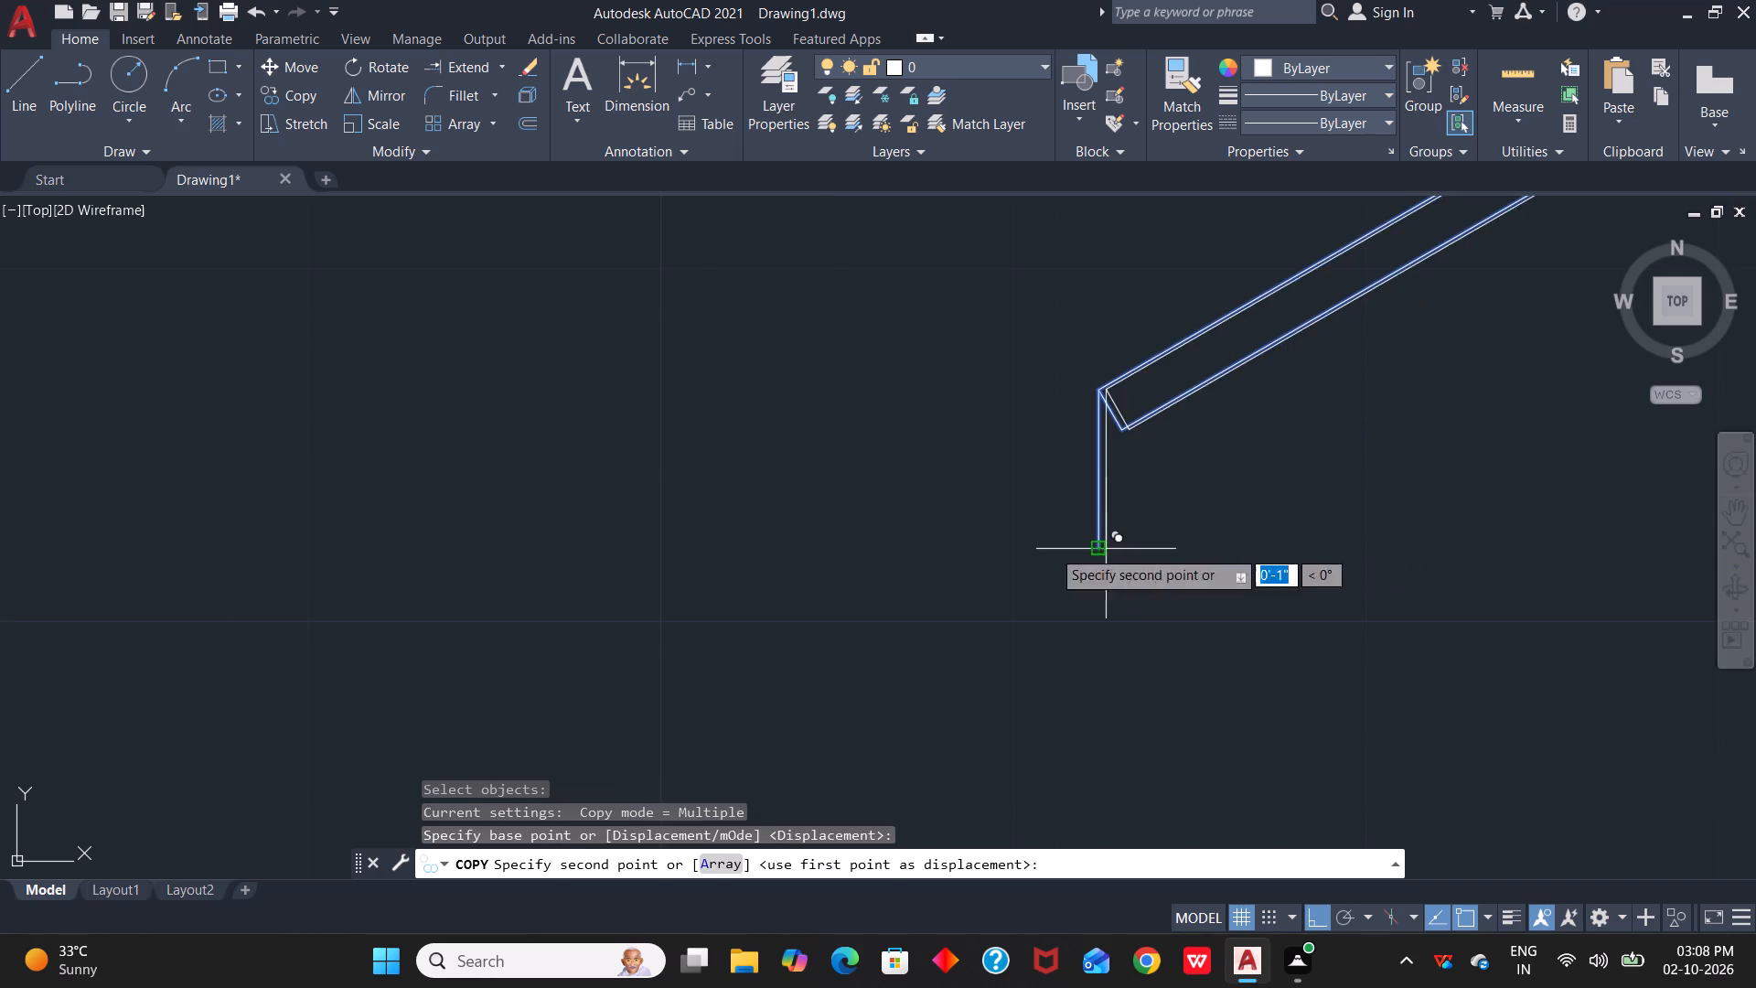
scroll(471, 582, "down", 5)
key("F8")
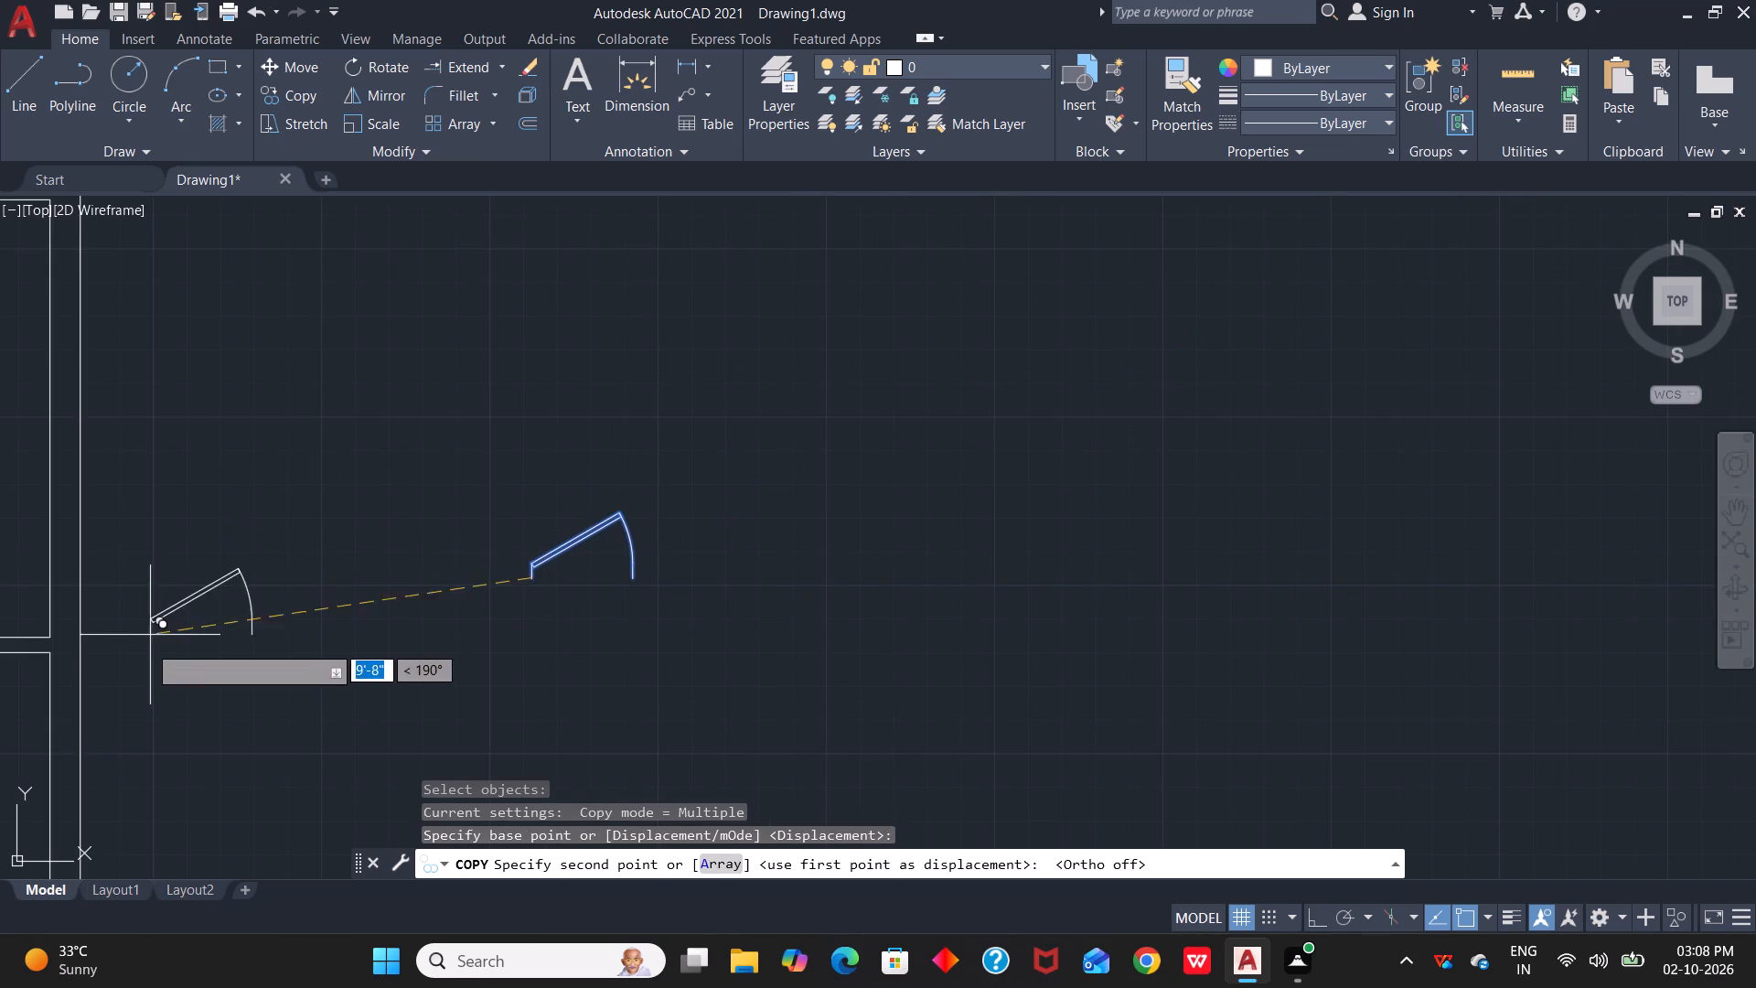
scroll(144, 670, "down", 1)
middle_click_drag(152, 666, 1587, 659)
scroll(1136, 575, "up", 4)
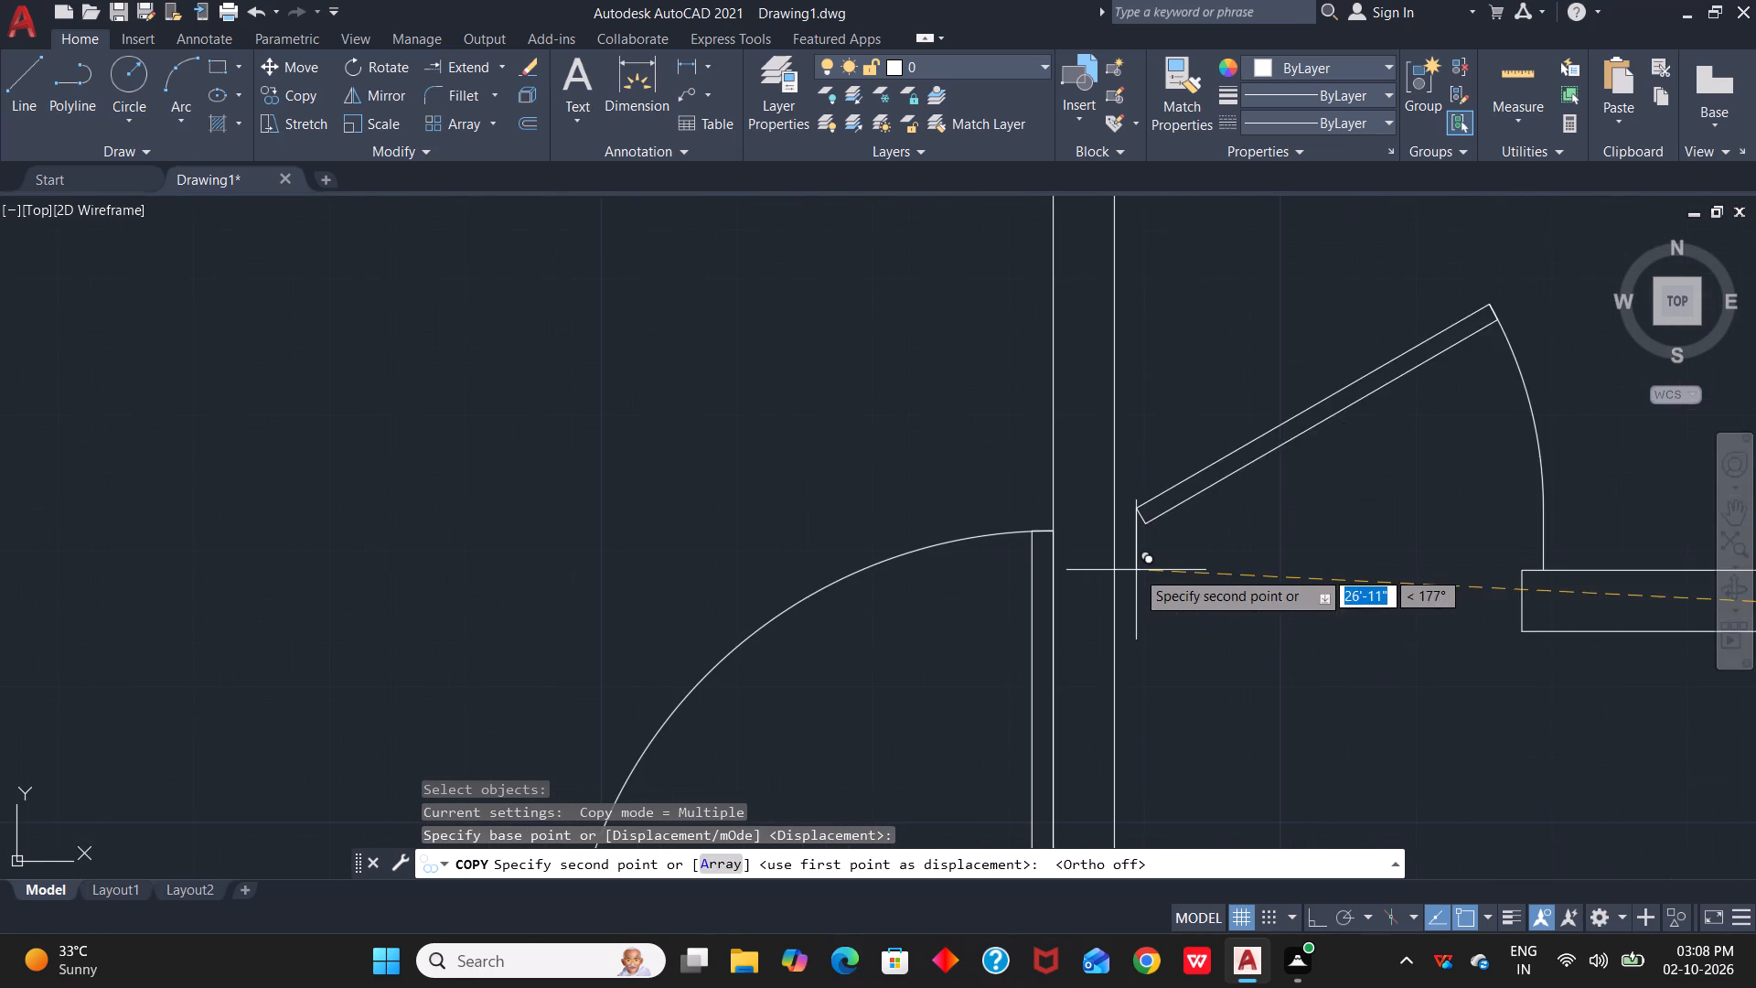
left_click(1111, 630)
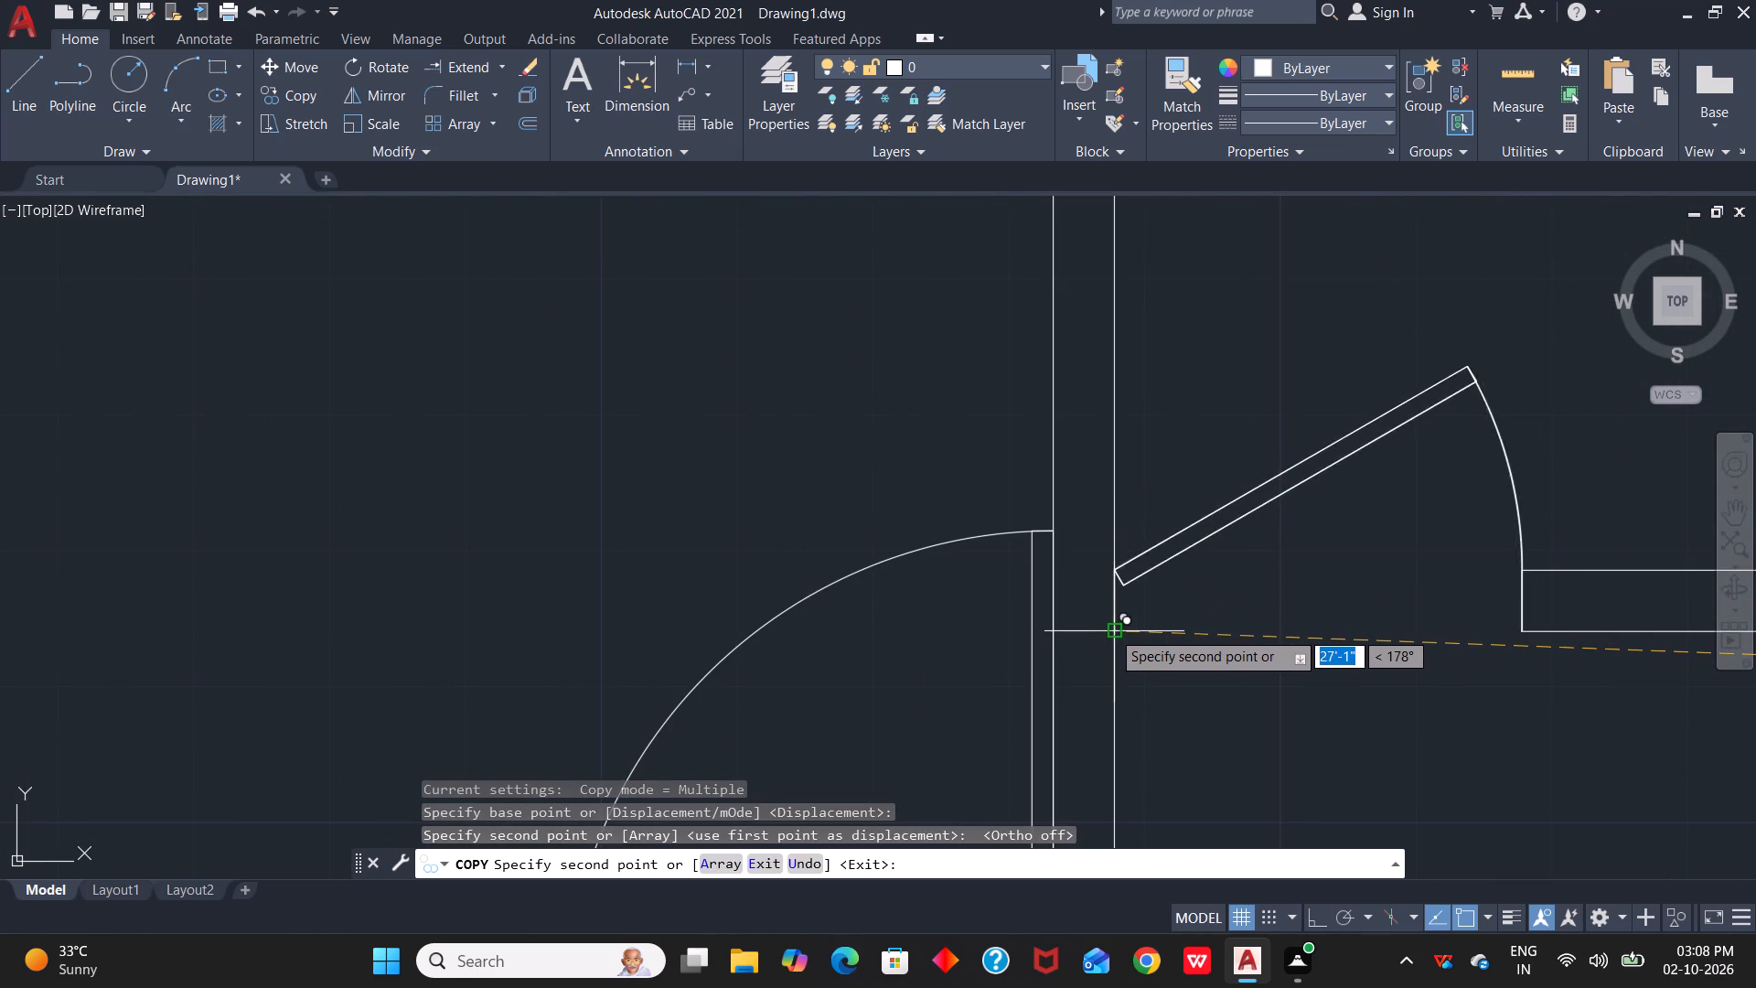
Place another copy of the 2.5' door in the opening beside the stub wall between the southern vertical partitions.
scroll(1320, 779, "down", 3)
middle_click_drag(1321, 804, 986, 242)
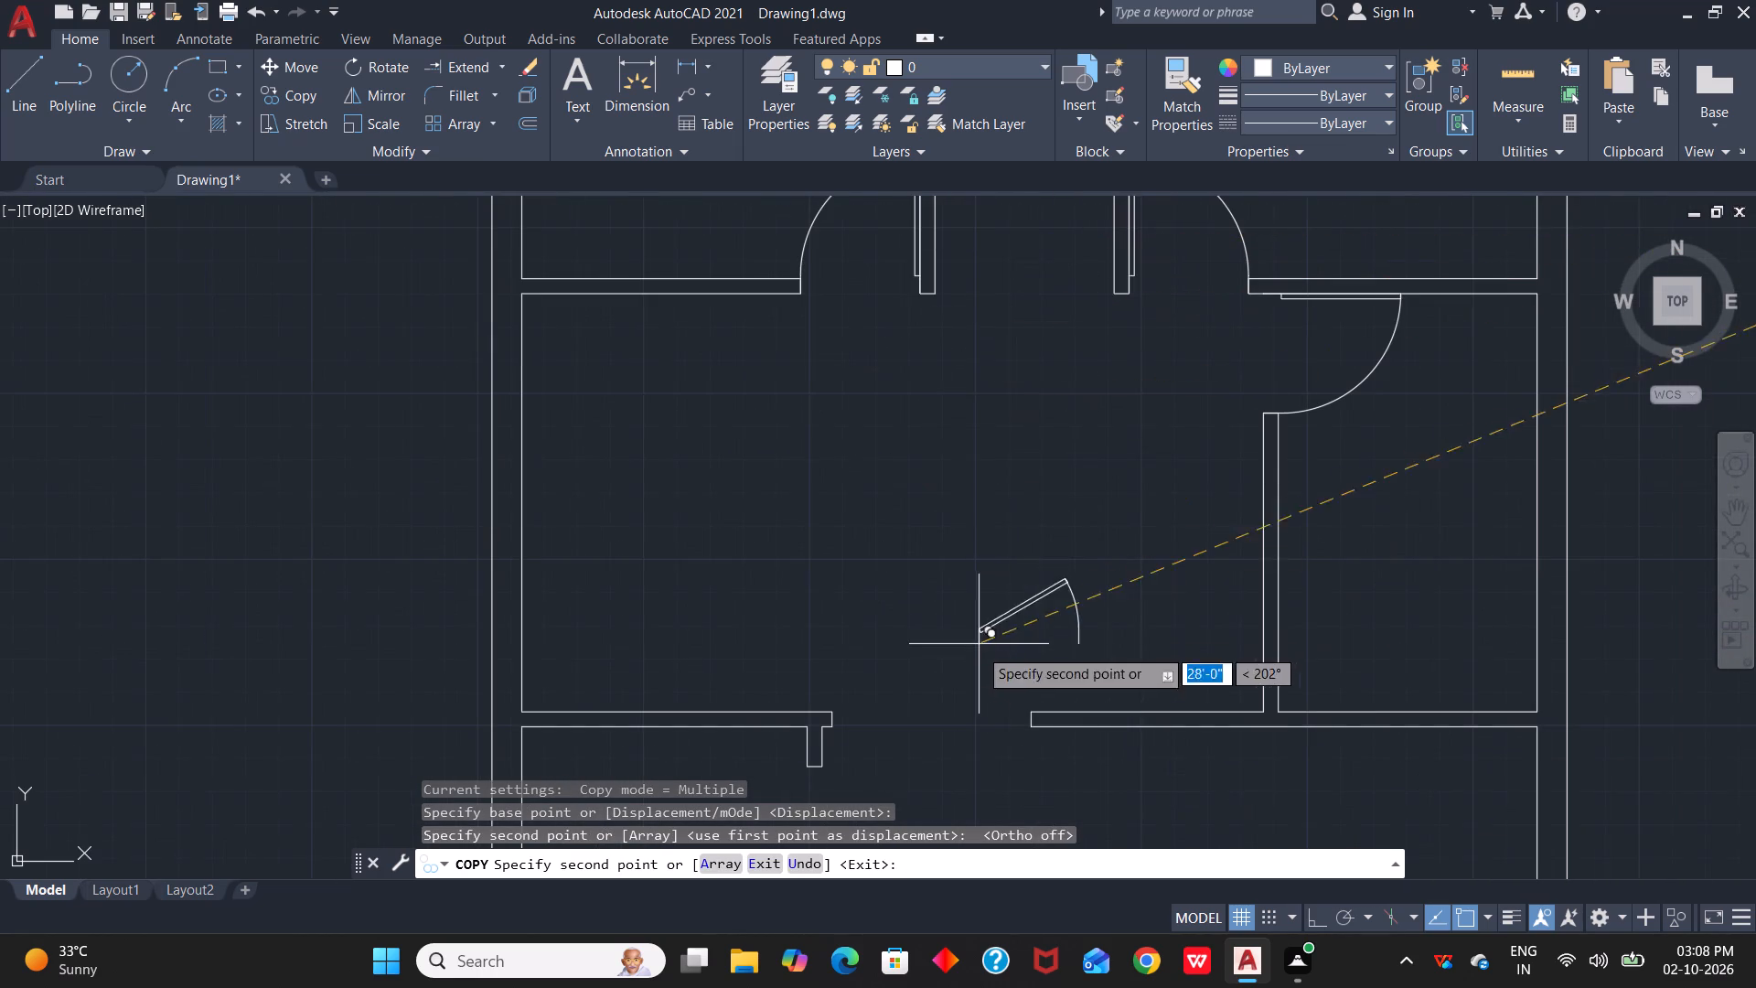
scroll(1104, 802, "down", 2)
middle_click_drag(1081, 738, 1202, 257)
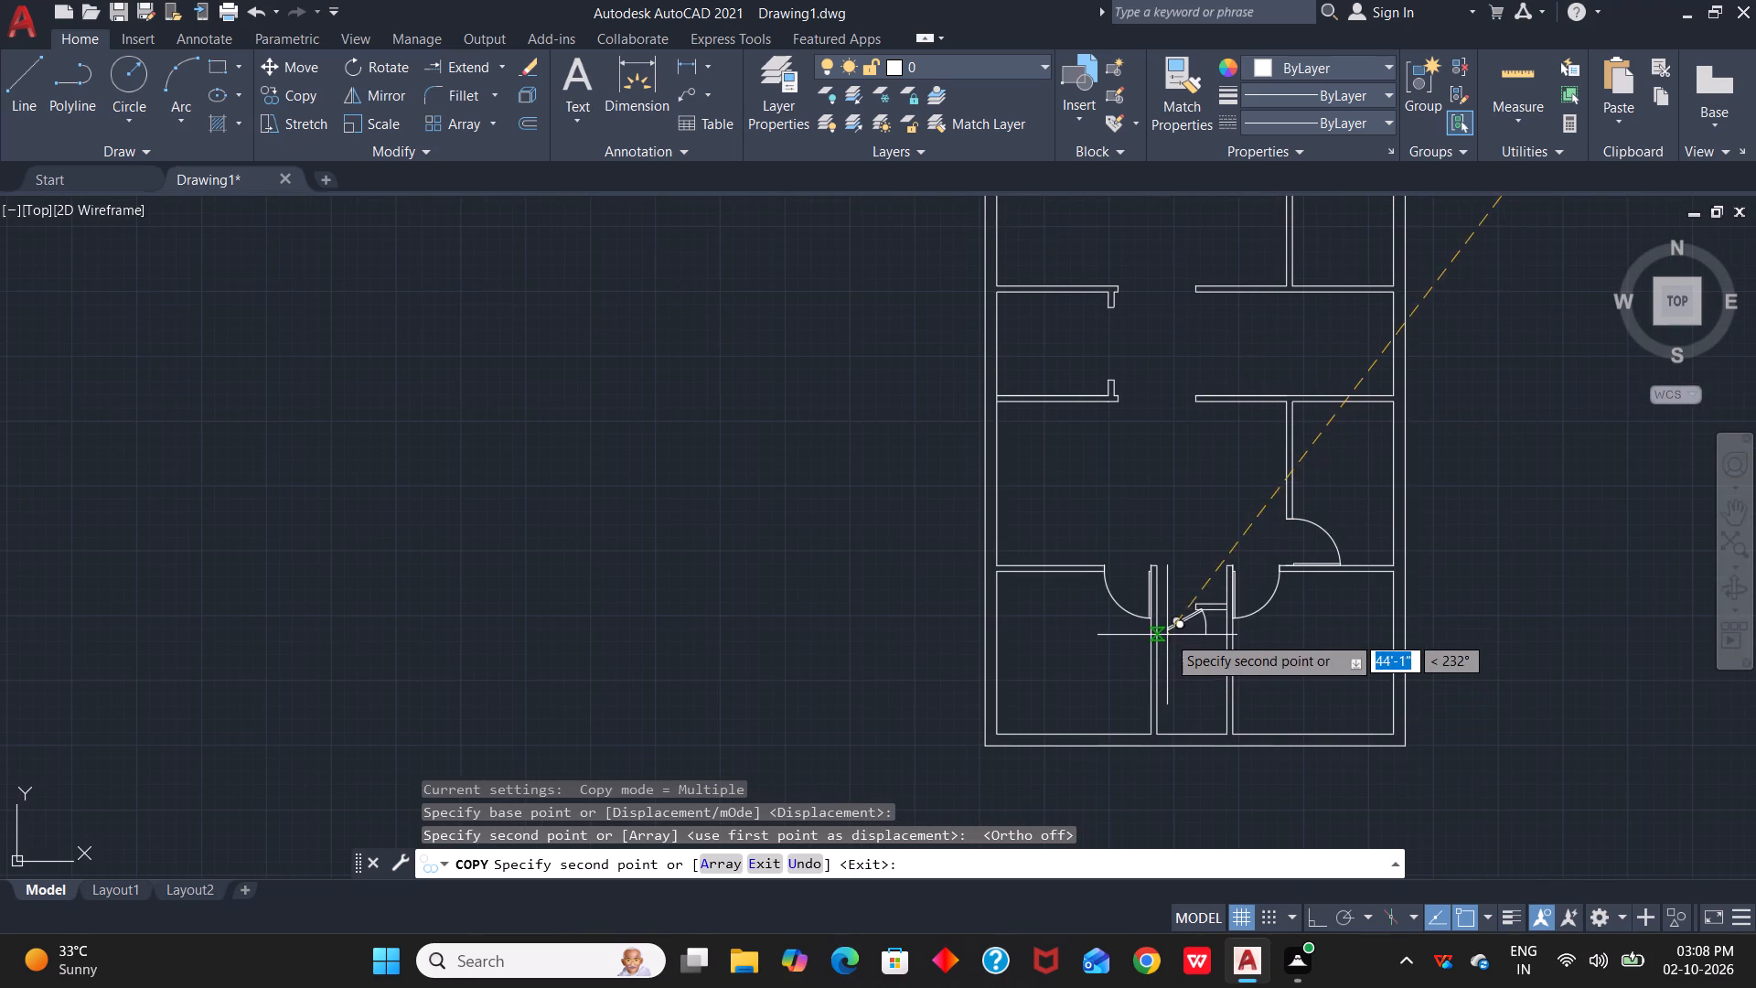
scroll(1167, 618, "up", 5)
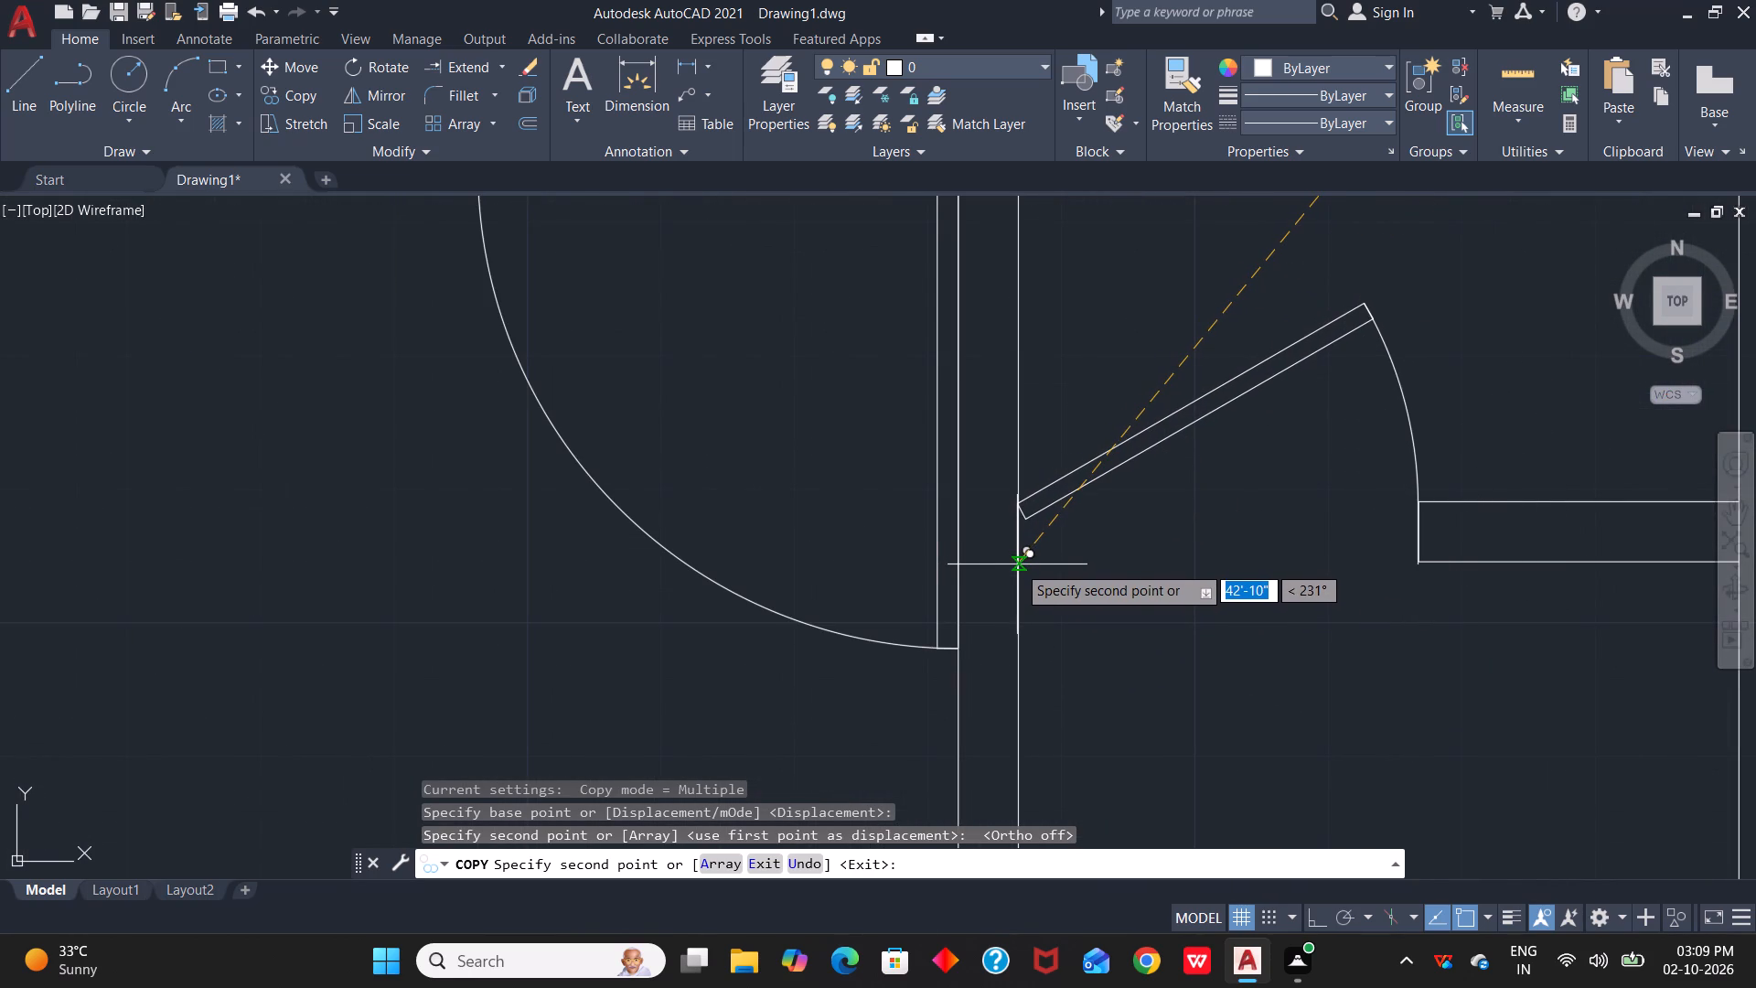
scroll(1018, 556, "up", 3)
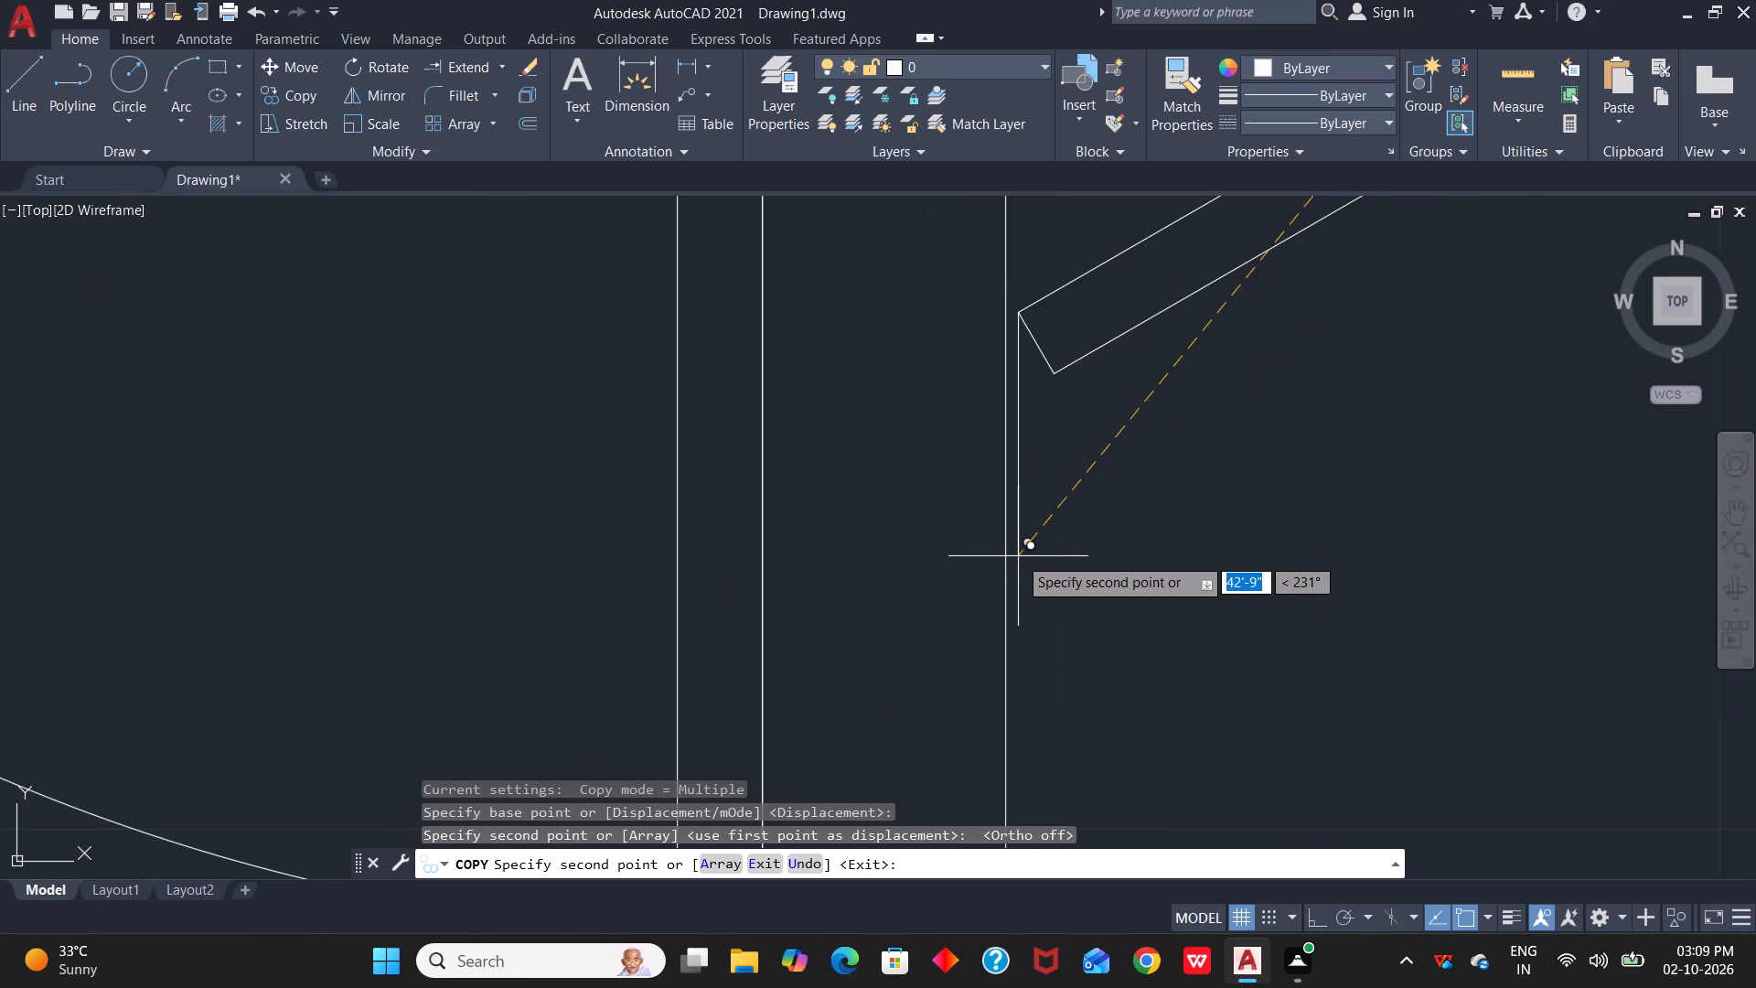
scroll(1002, 572, "down", 3)
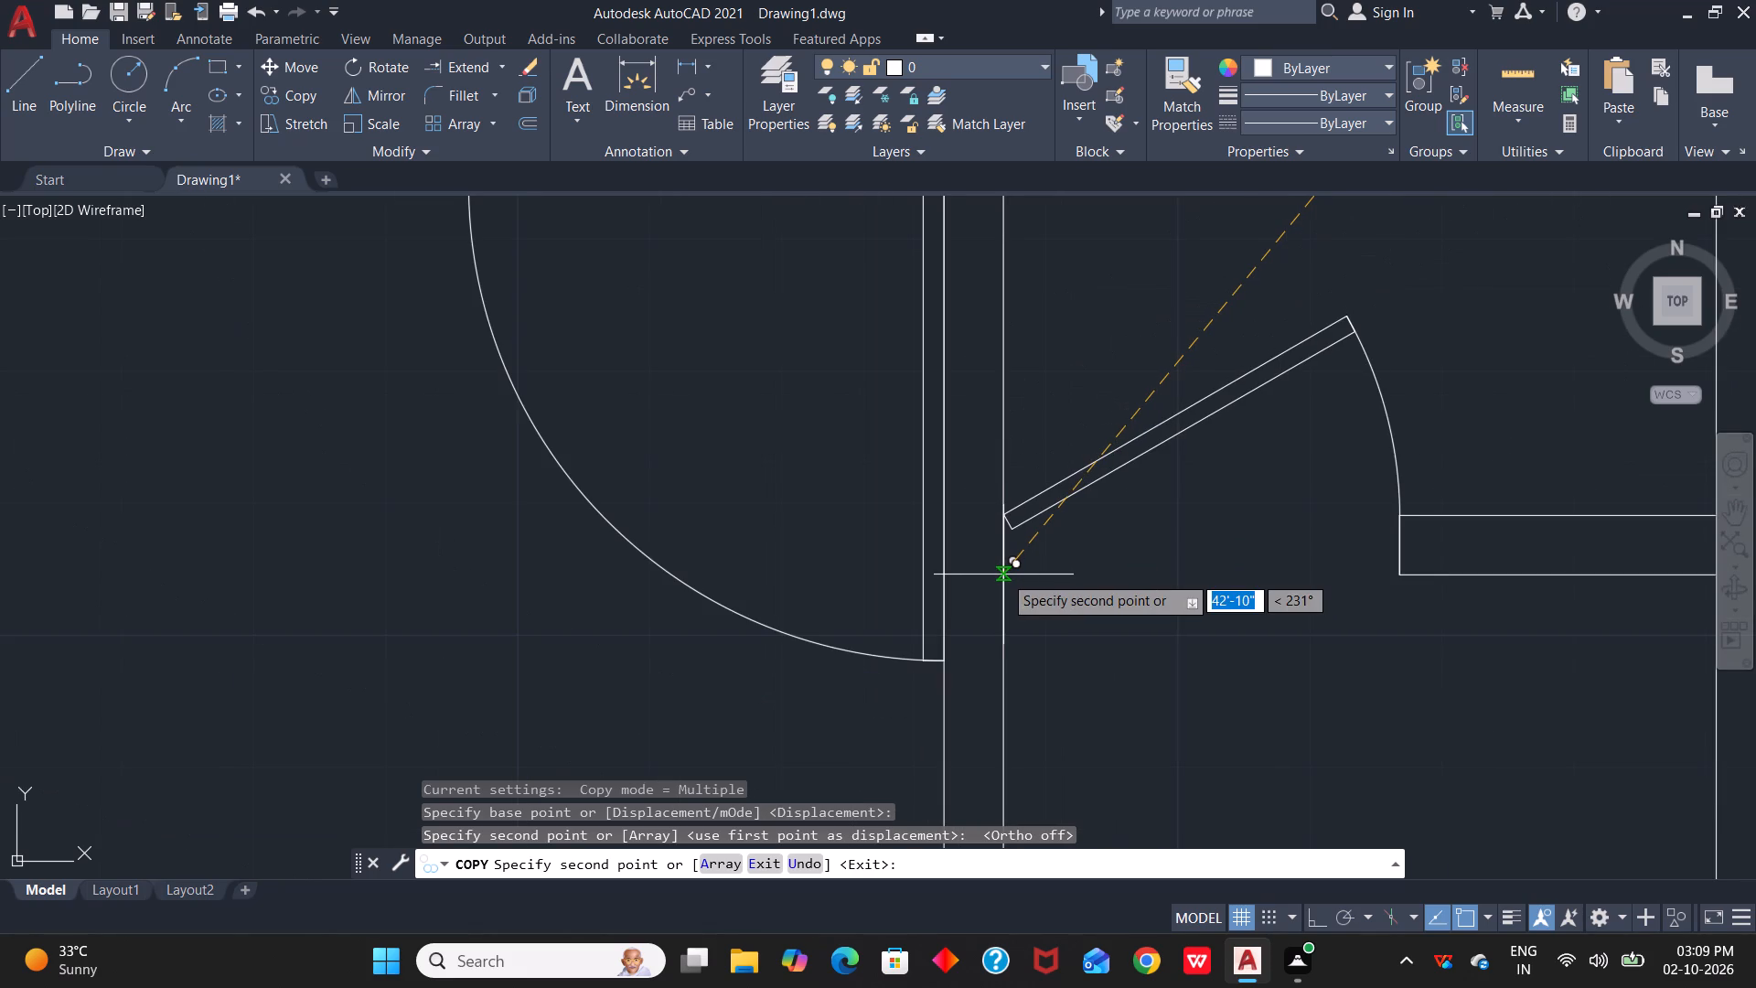
left_click(1003, 575)
scroll(1130, 614, "down", 1)
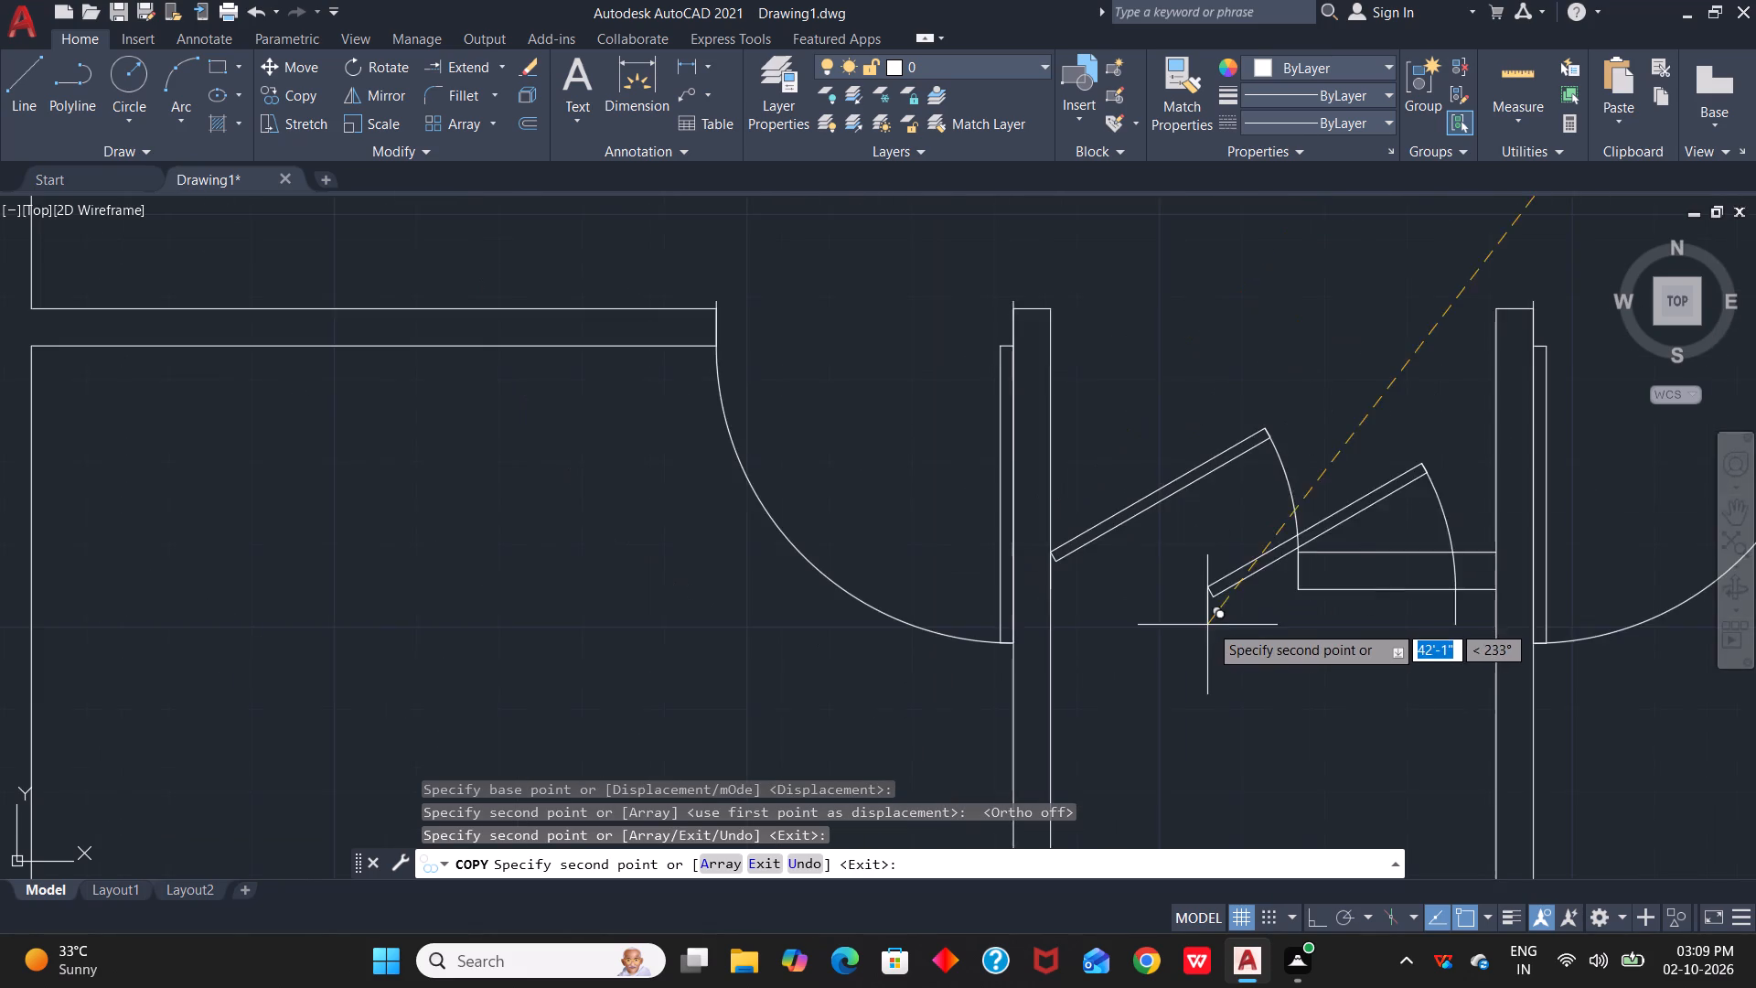
scroll(1209, 624, "down", 3)
key("Escape")
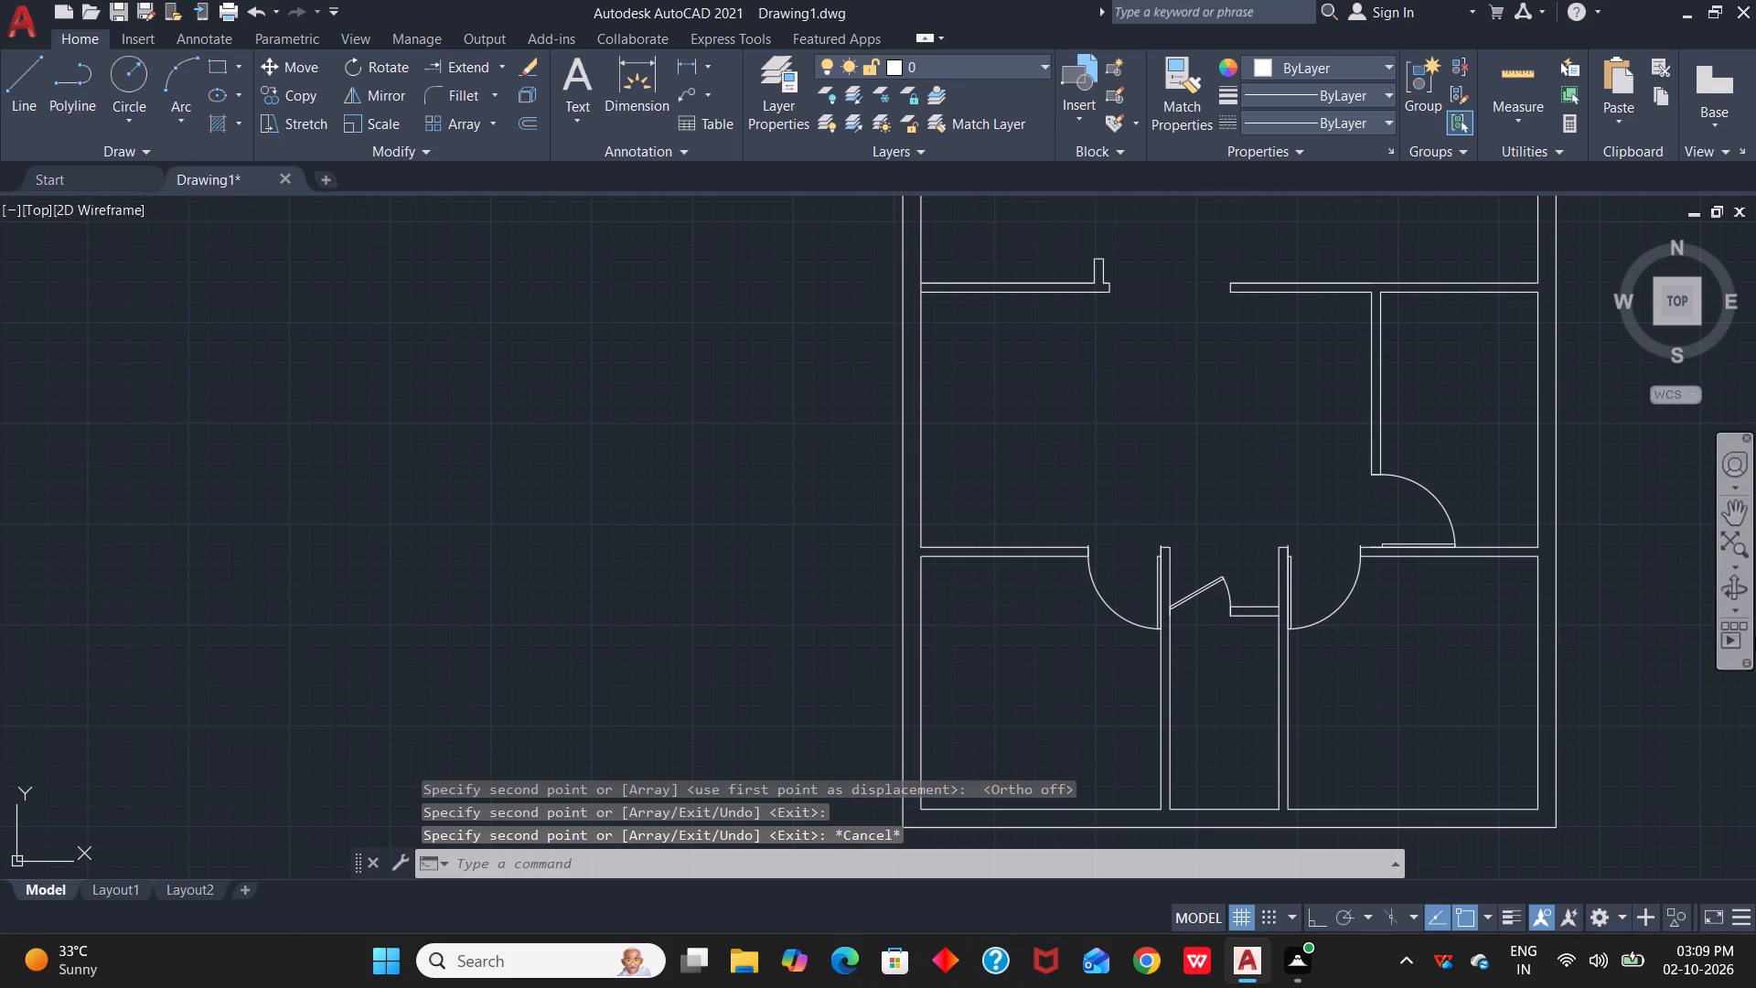
Mirror the spare 2.5' door east of the plan about a vertical line through its latch-side jamb end, keeping the source door.
middle_click_drag(1599, 703, 828, 715)
scroll(856, 726, "down", 1)
scroll(1269, 578, "down", 3)
middle_click_drag(1259, 524, 1245, 617)
scroll(1235, 612, "up", 4)
left_click(869, 271)
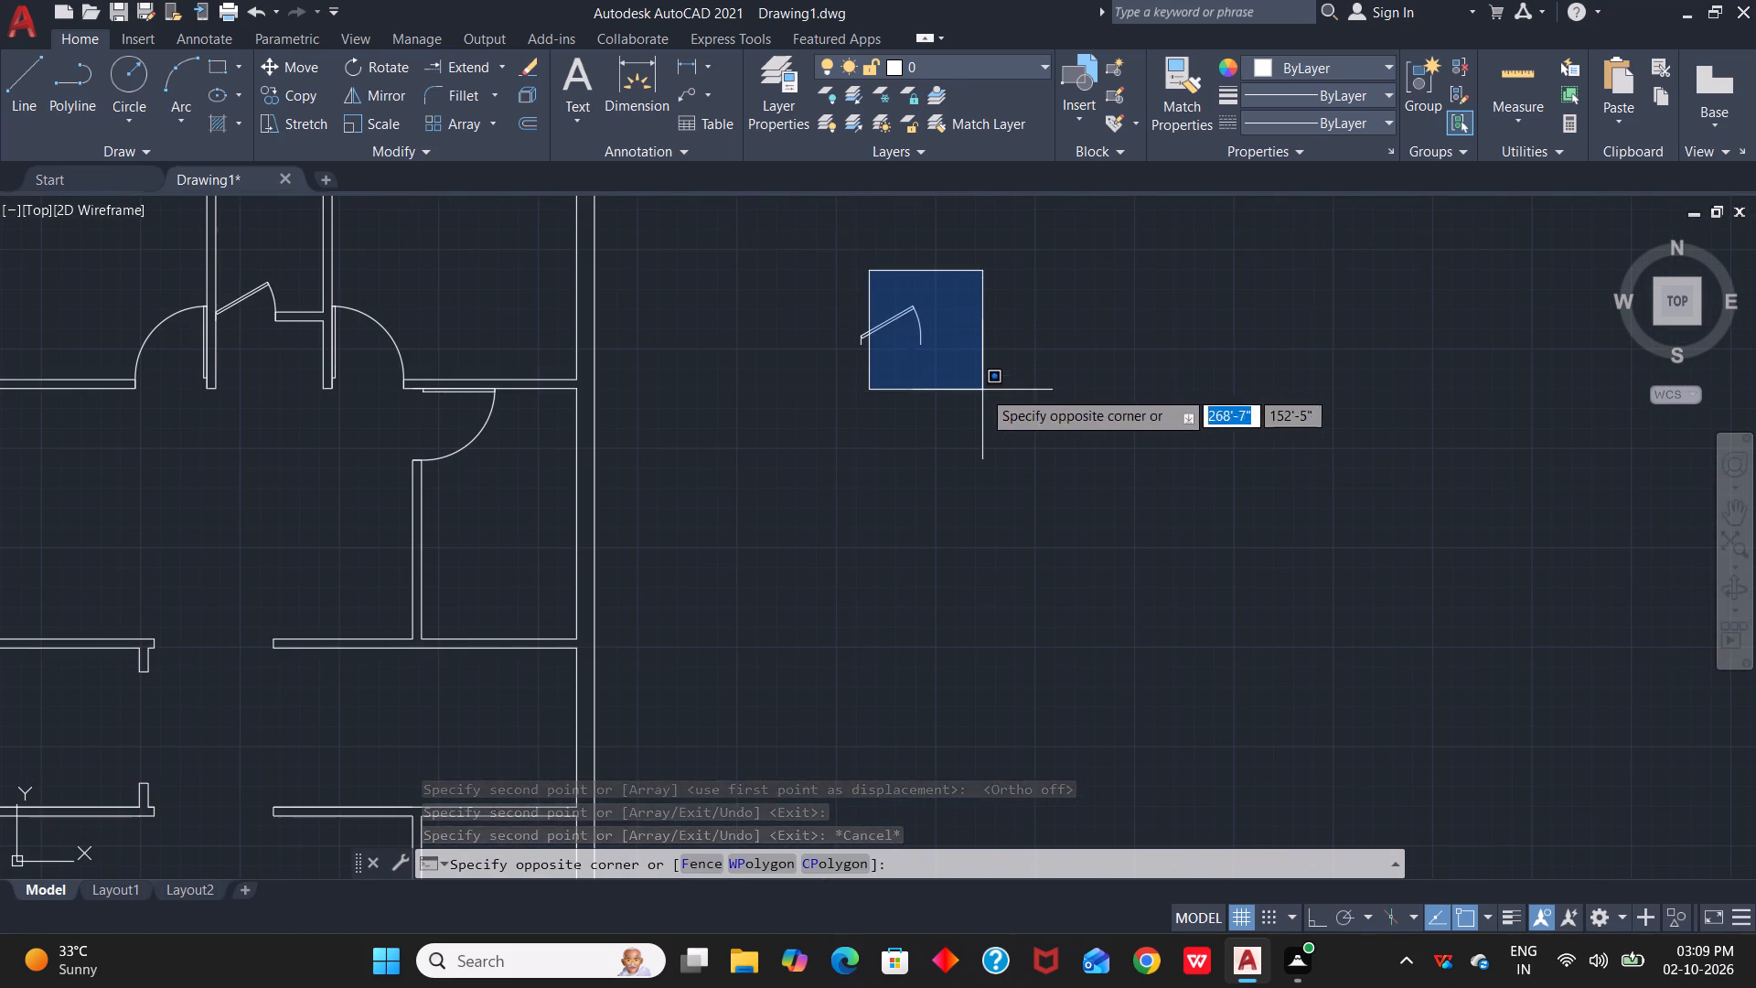
left_click(982, 392)
left_click(903, 317)
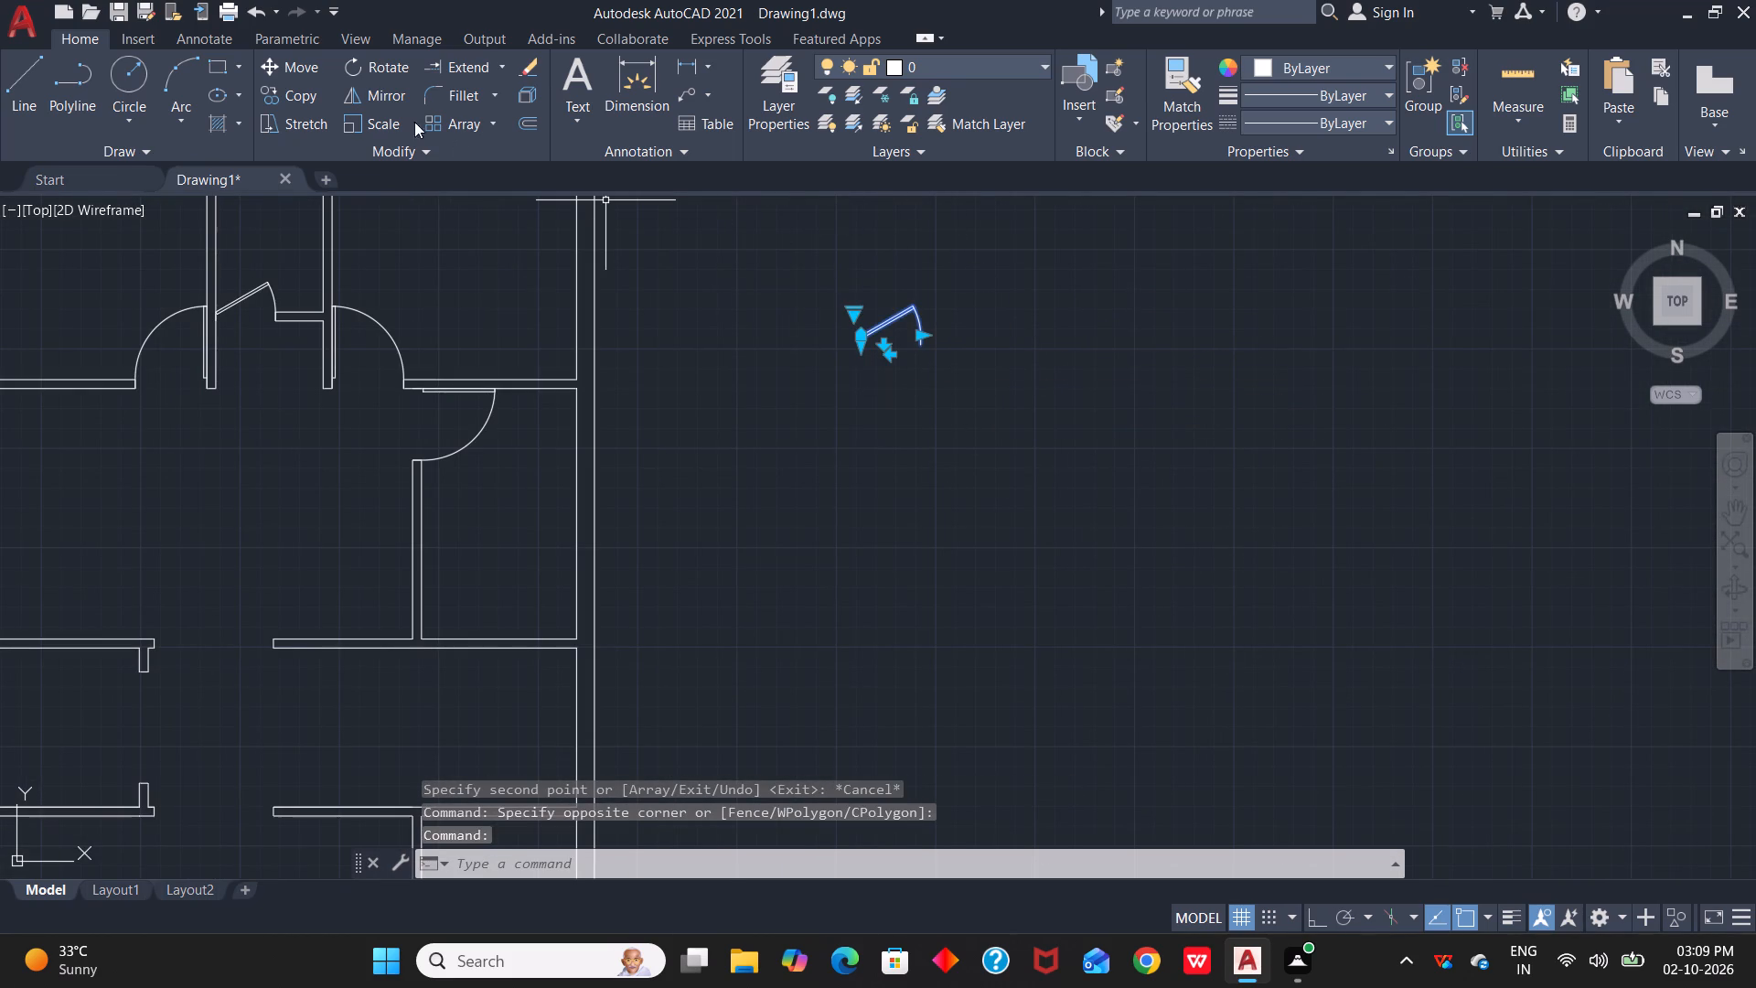
left_click(378, 97)
scroll(949, 353, "up", 3)
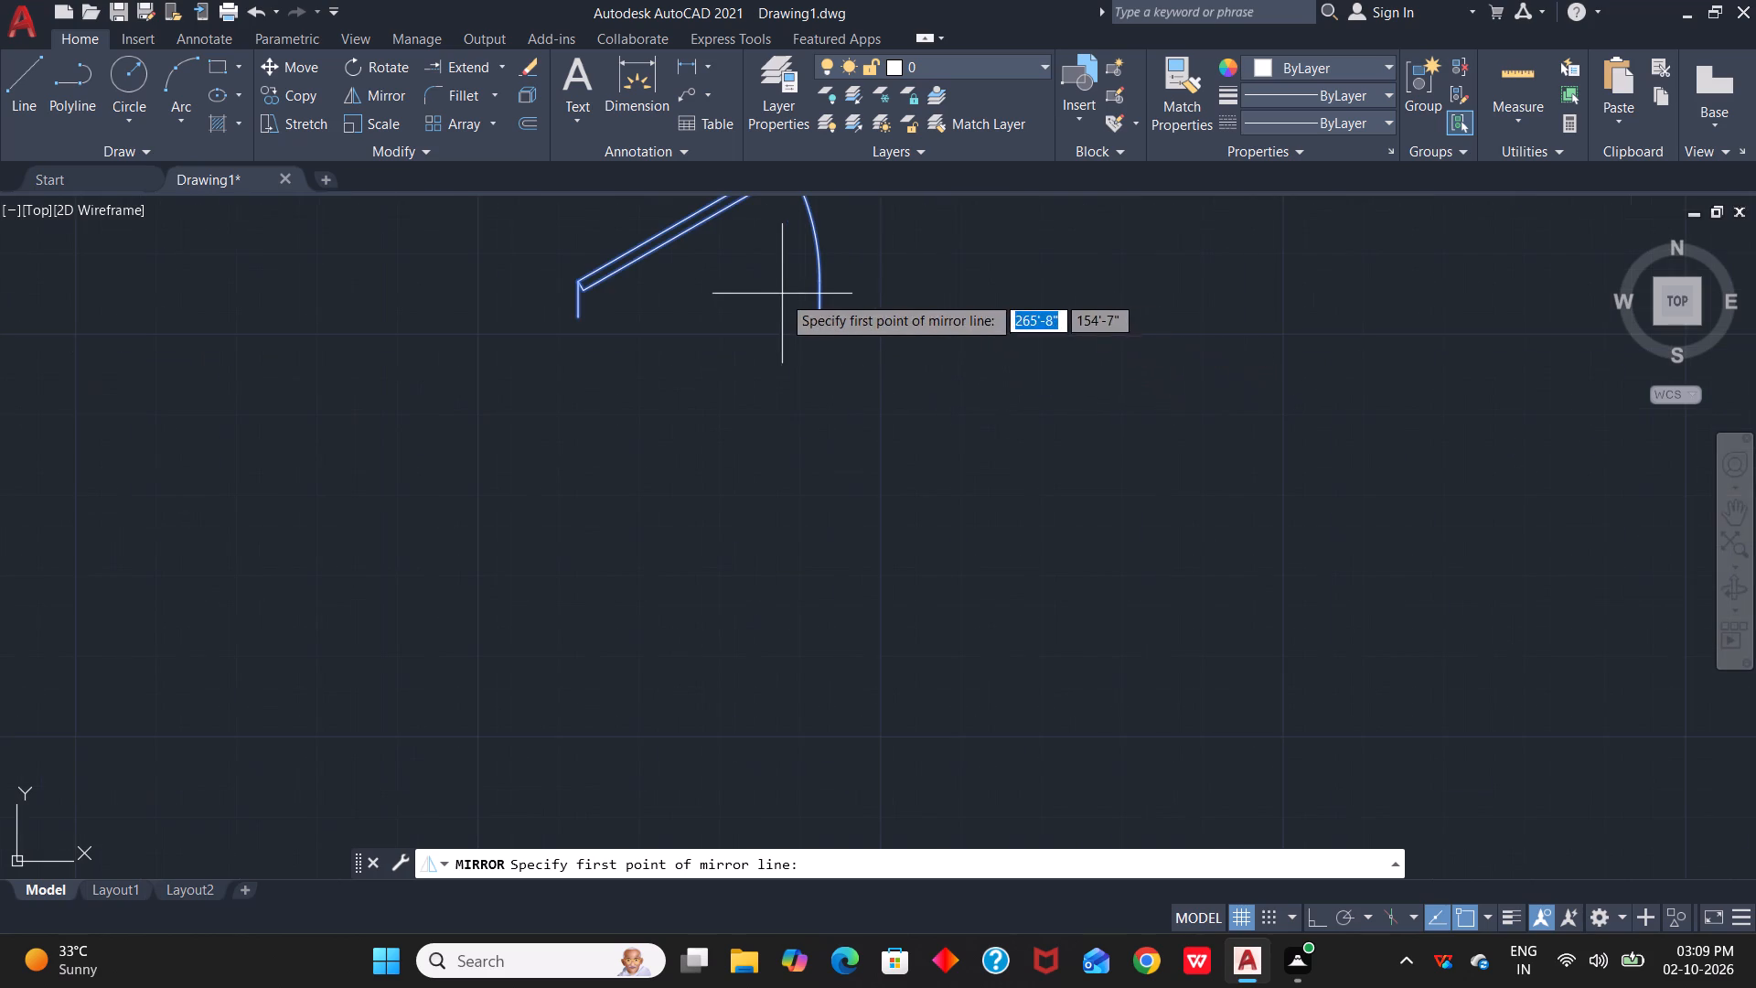
left_click(817, 316)
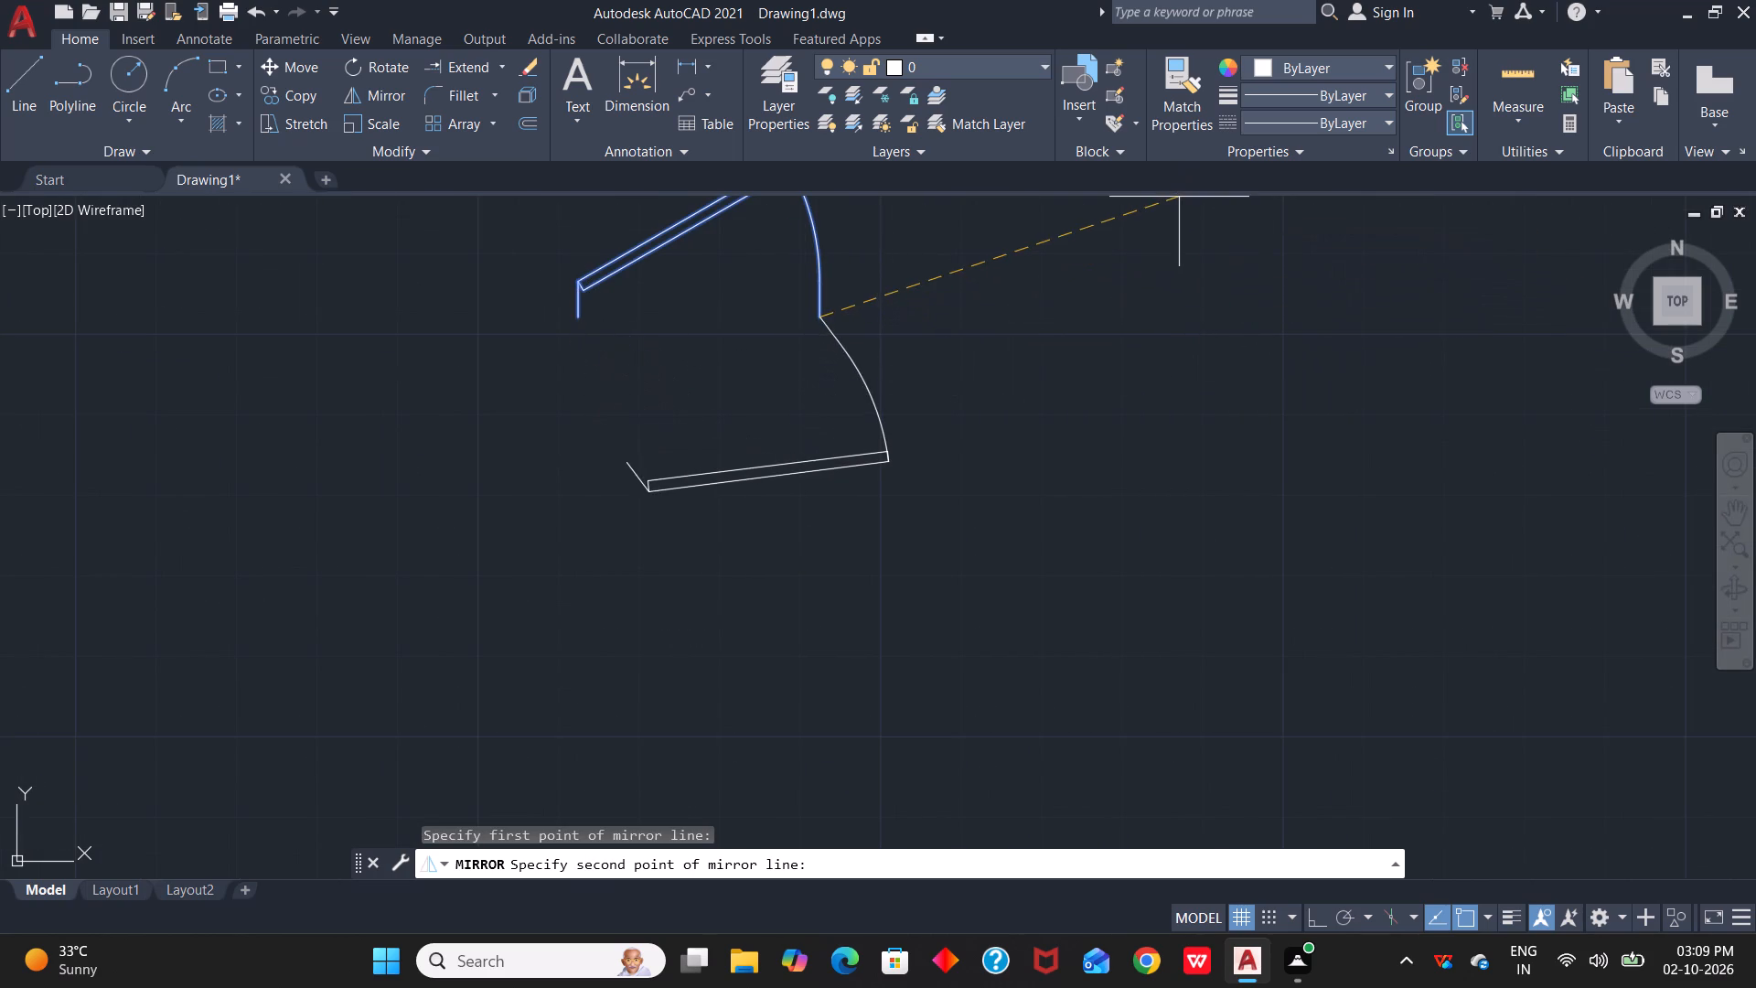
scroll(865, 380, "down", 3)
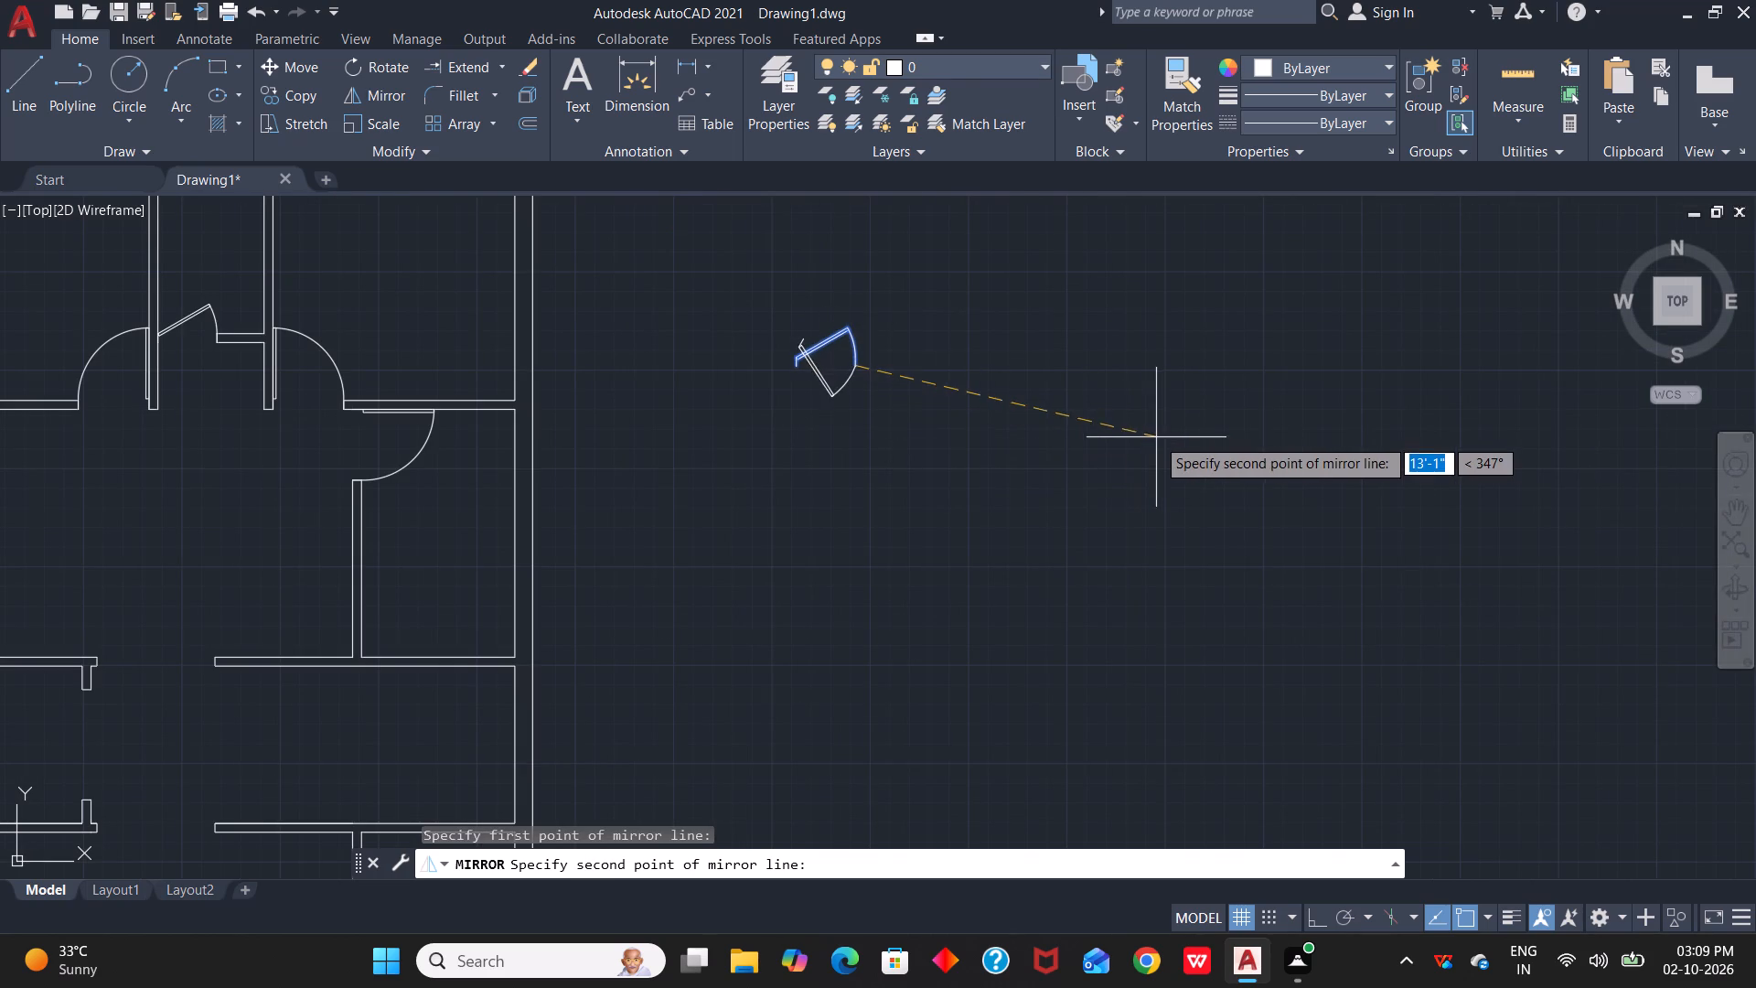
key("F8")
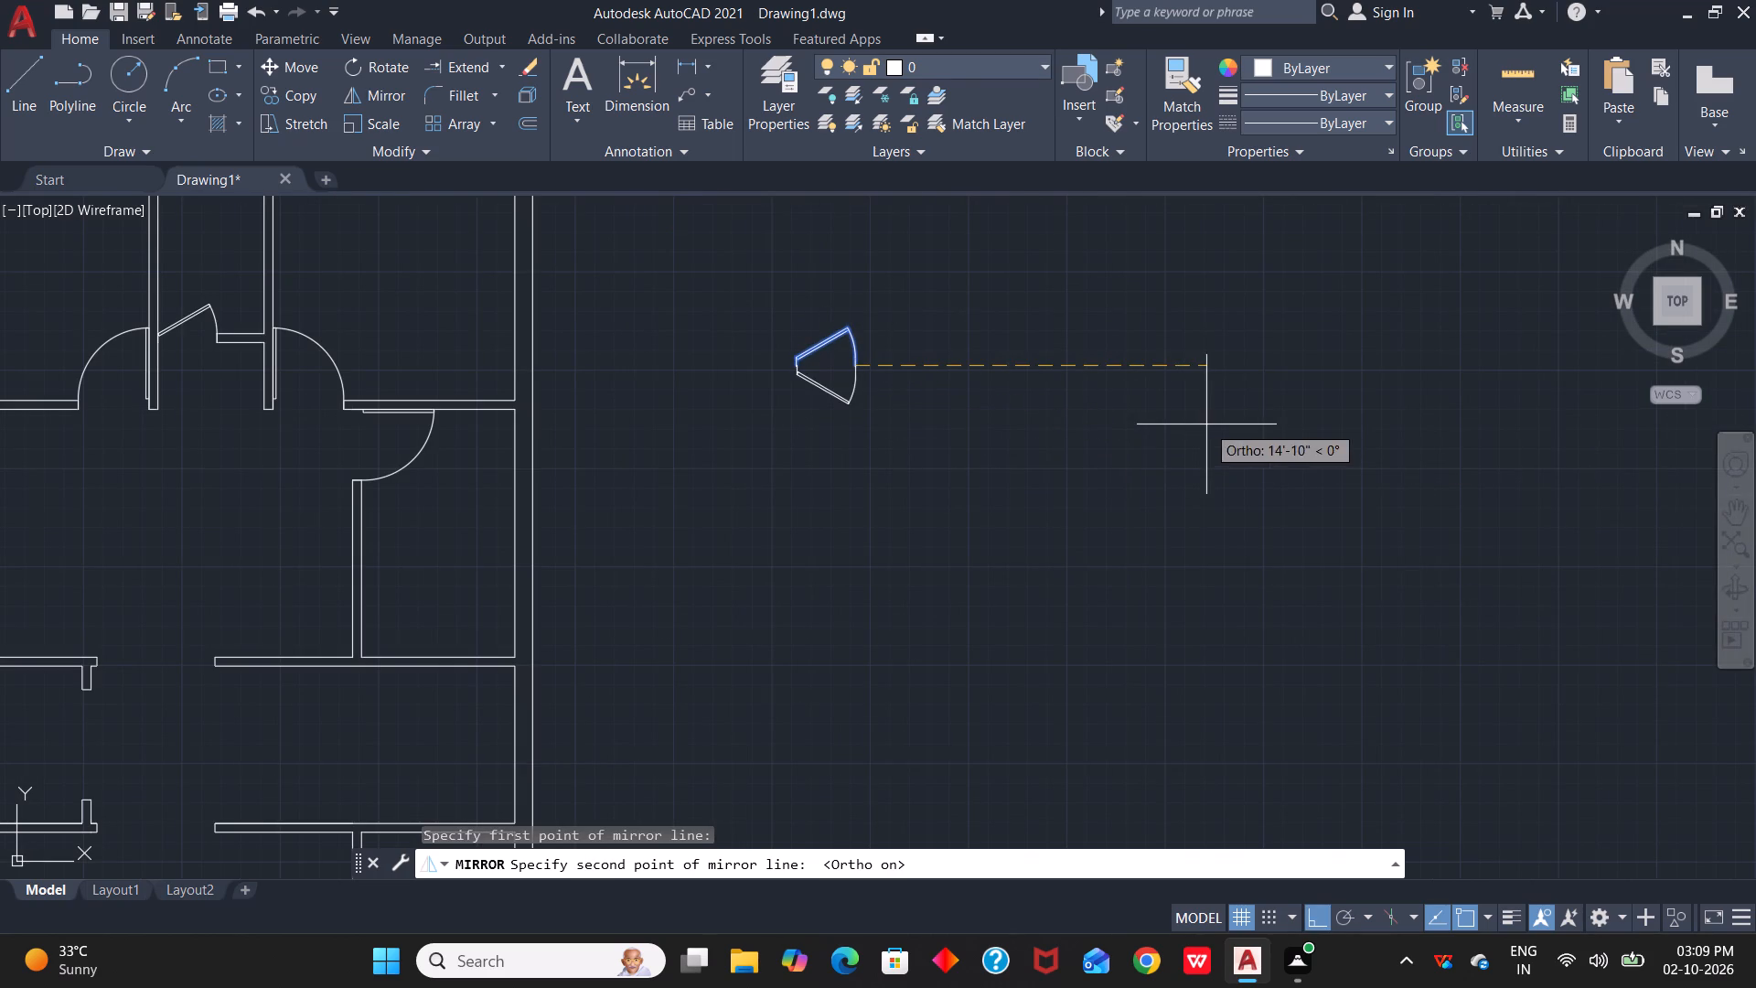
left_click(817, 288)
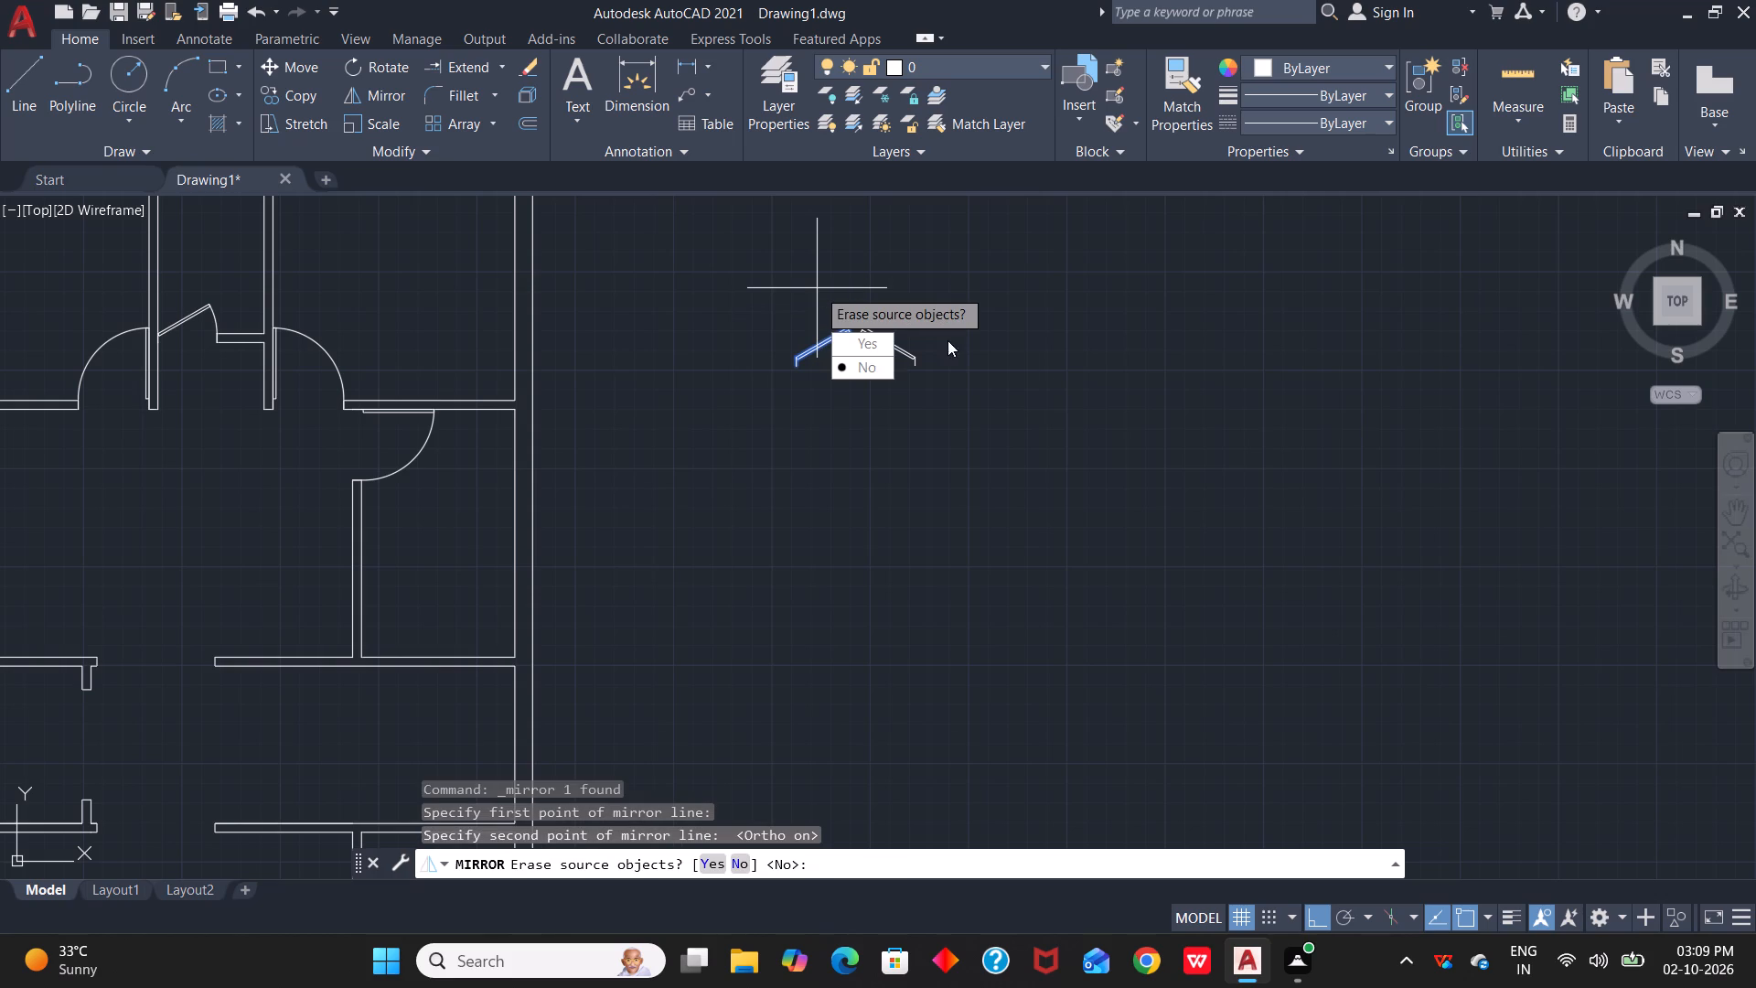
left_click_drag(866, 370, 817, 288)
Set both leaves of the mirrored spare door pair to Open 90°.
scroll(899, 333, "up", 3)
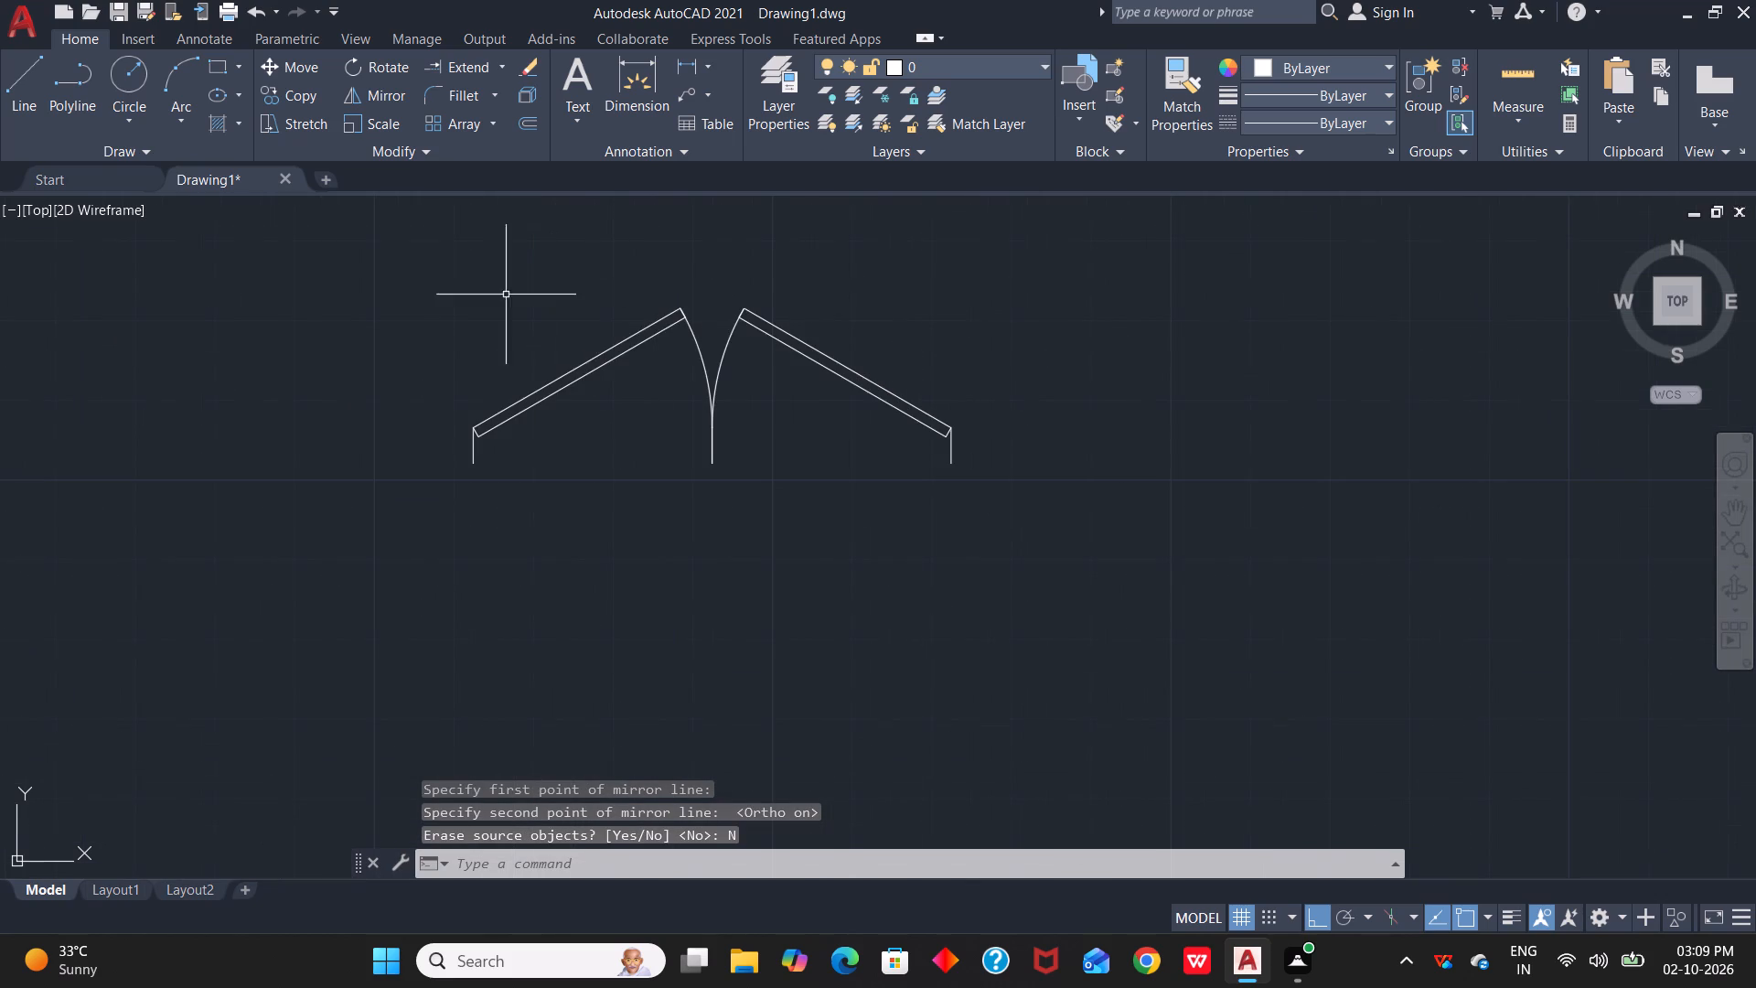
left_click_drag(410, 301, 428, 309)
left_click(1059, 532)
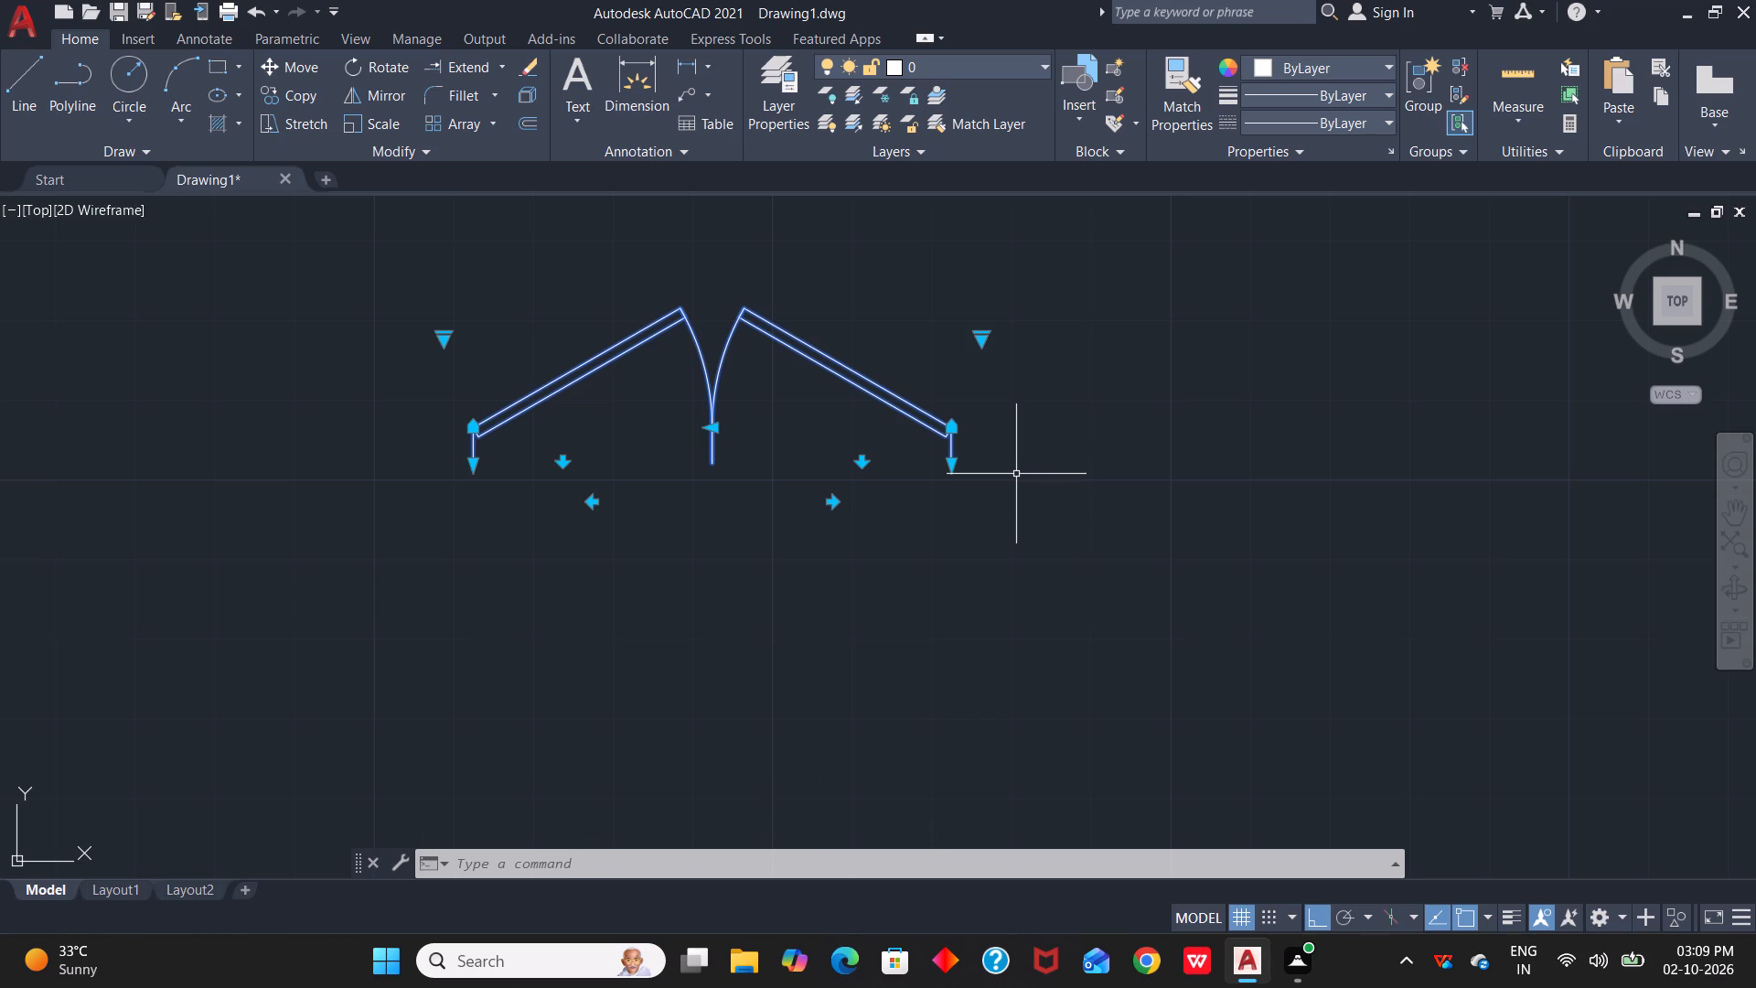
left_click(983, 338)
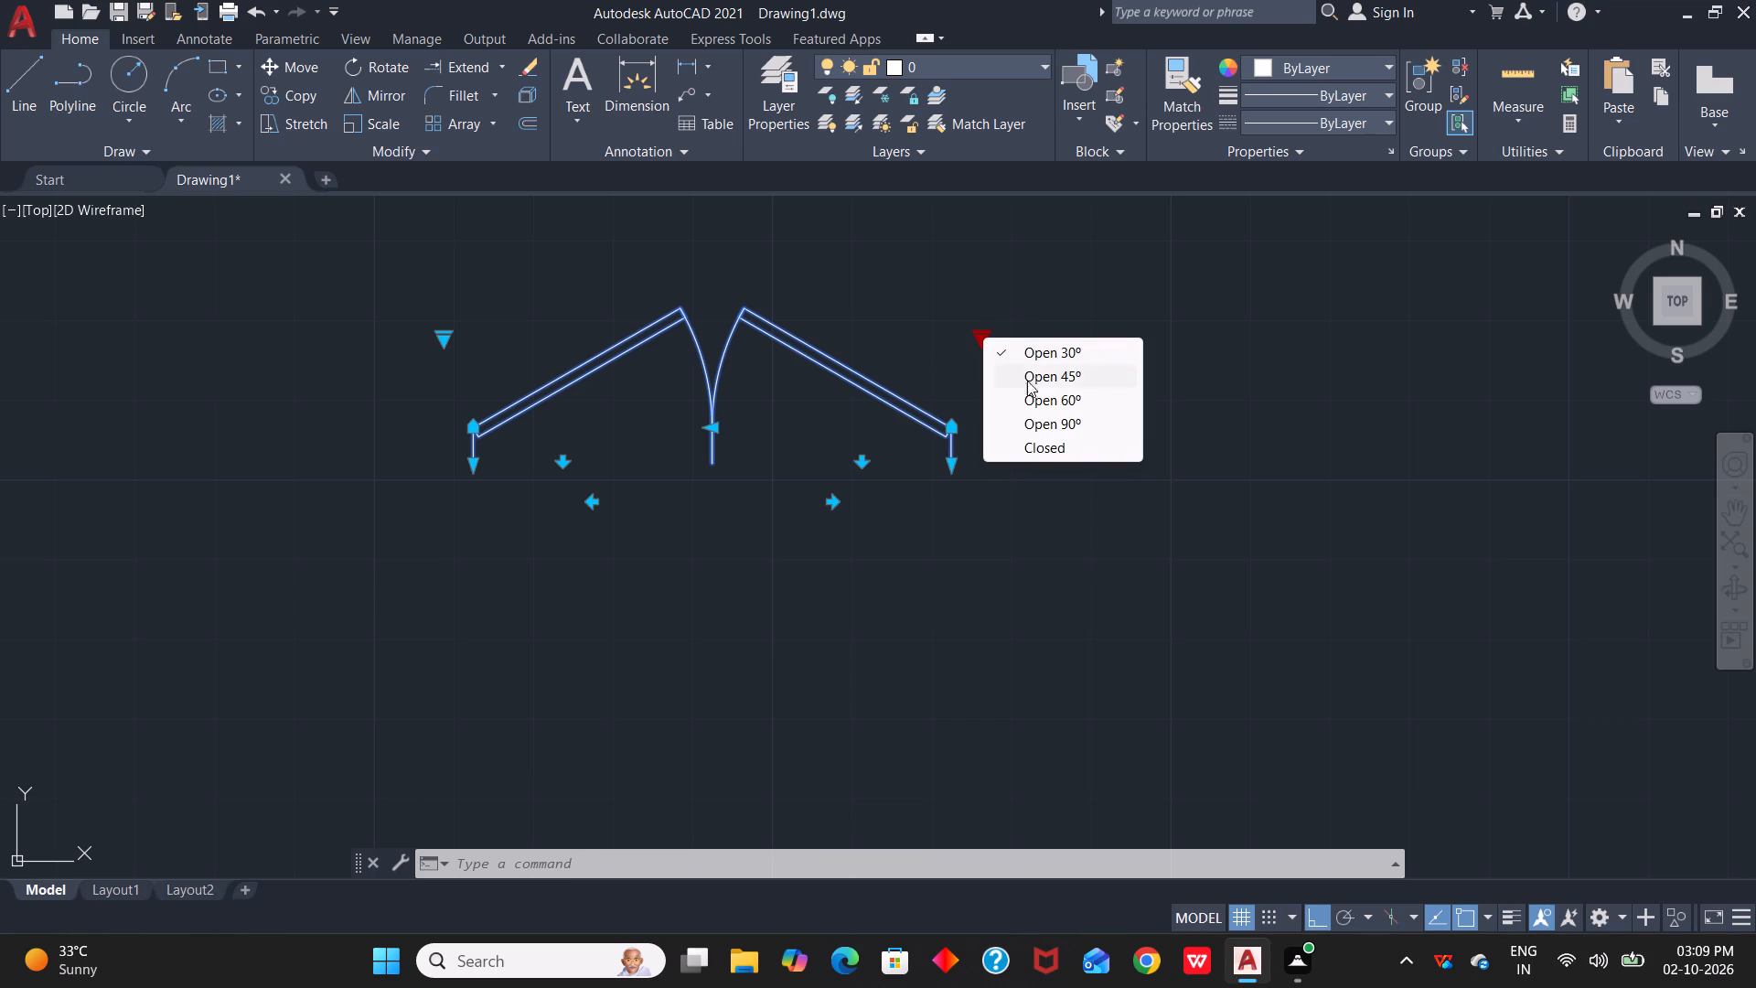
left_click(1043, 429)
left_click(448, 338)
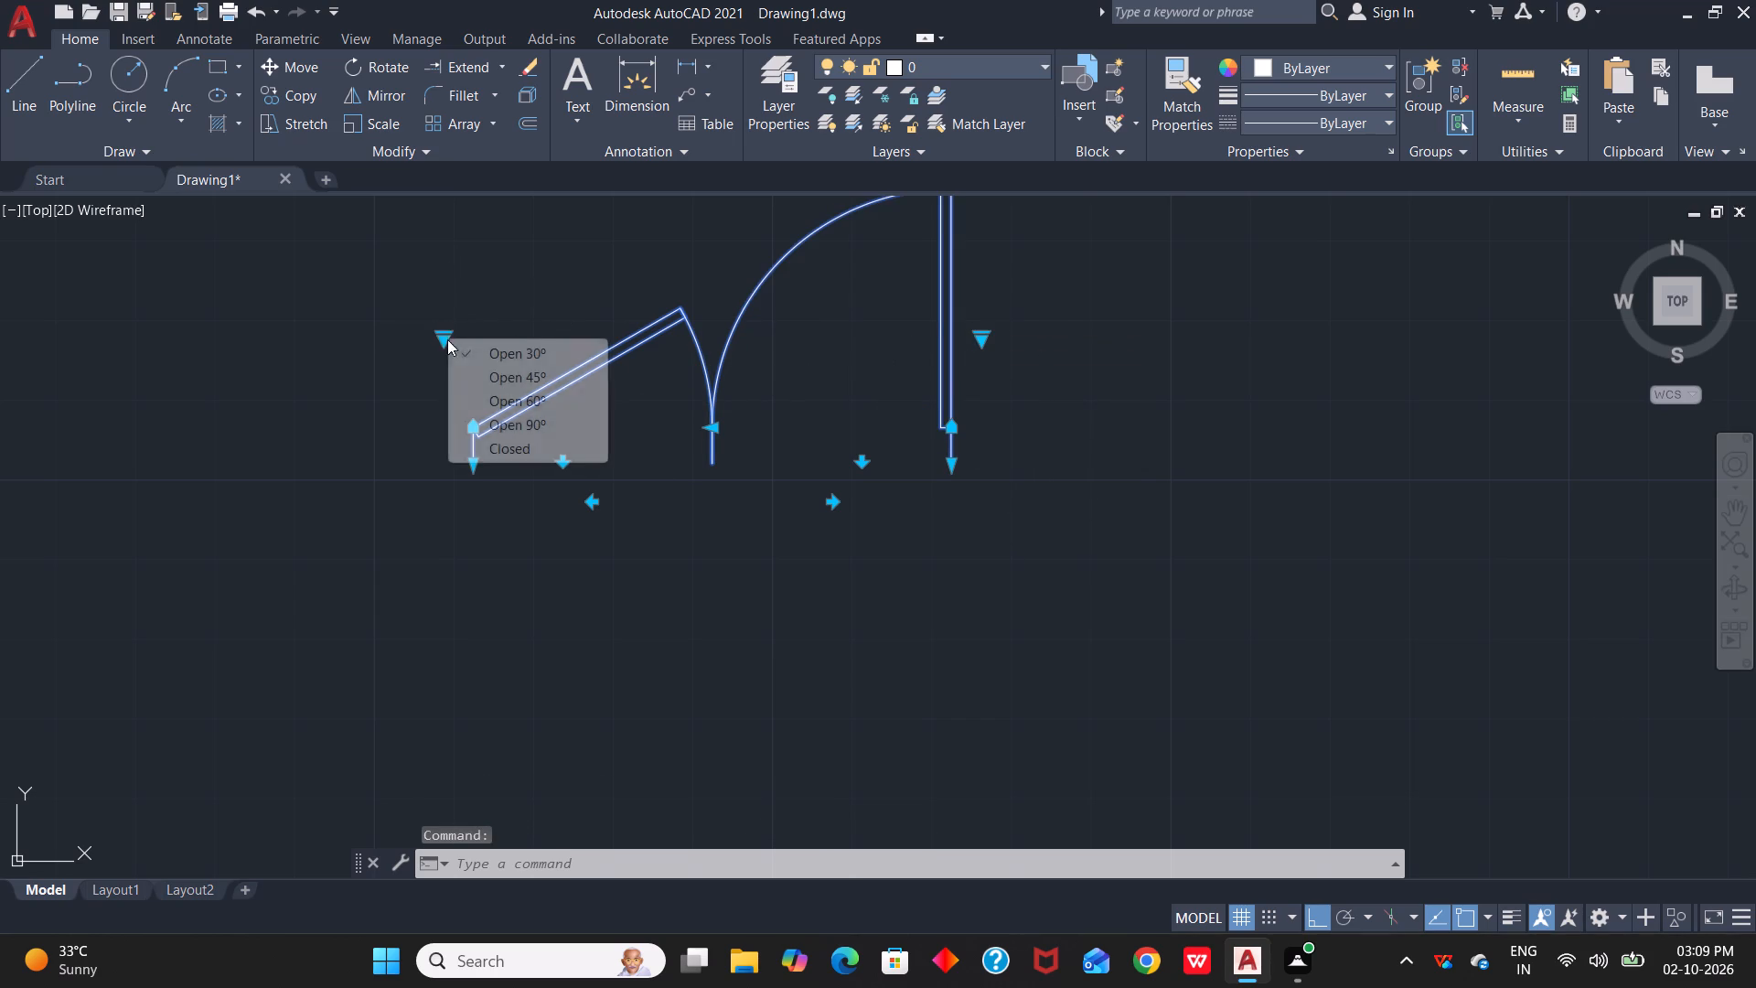
left_click(538, 423)
Group the two spare door leaves into one double door.
scroll(859, 493, "down", 2)
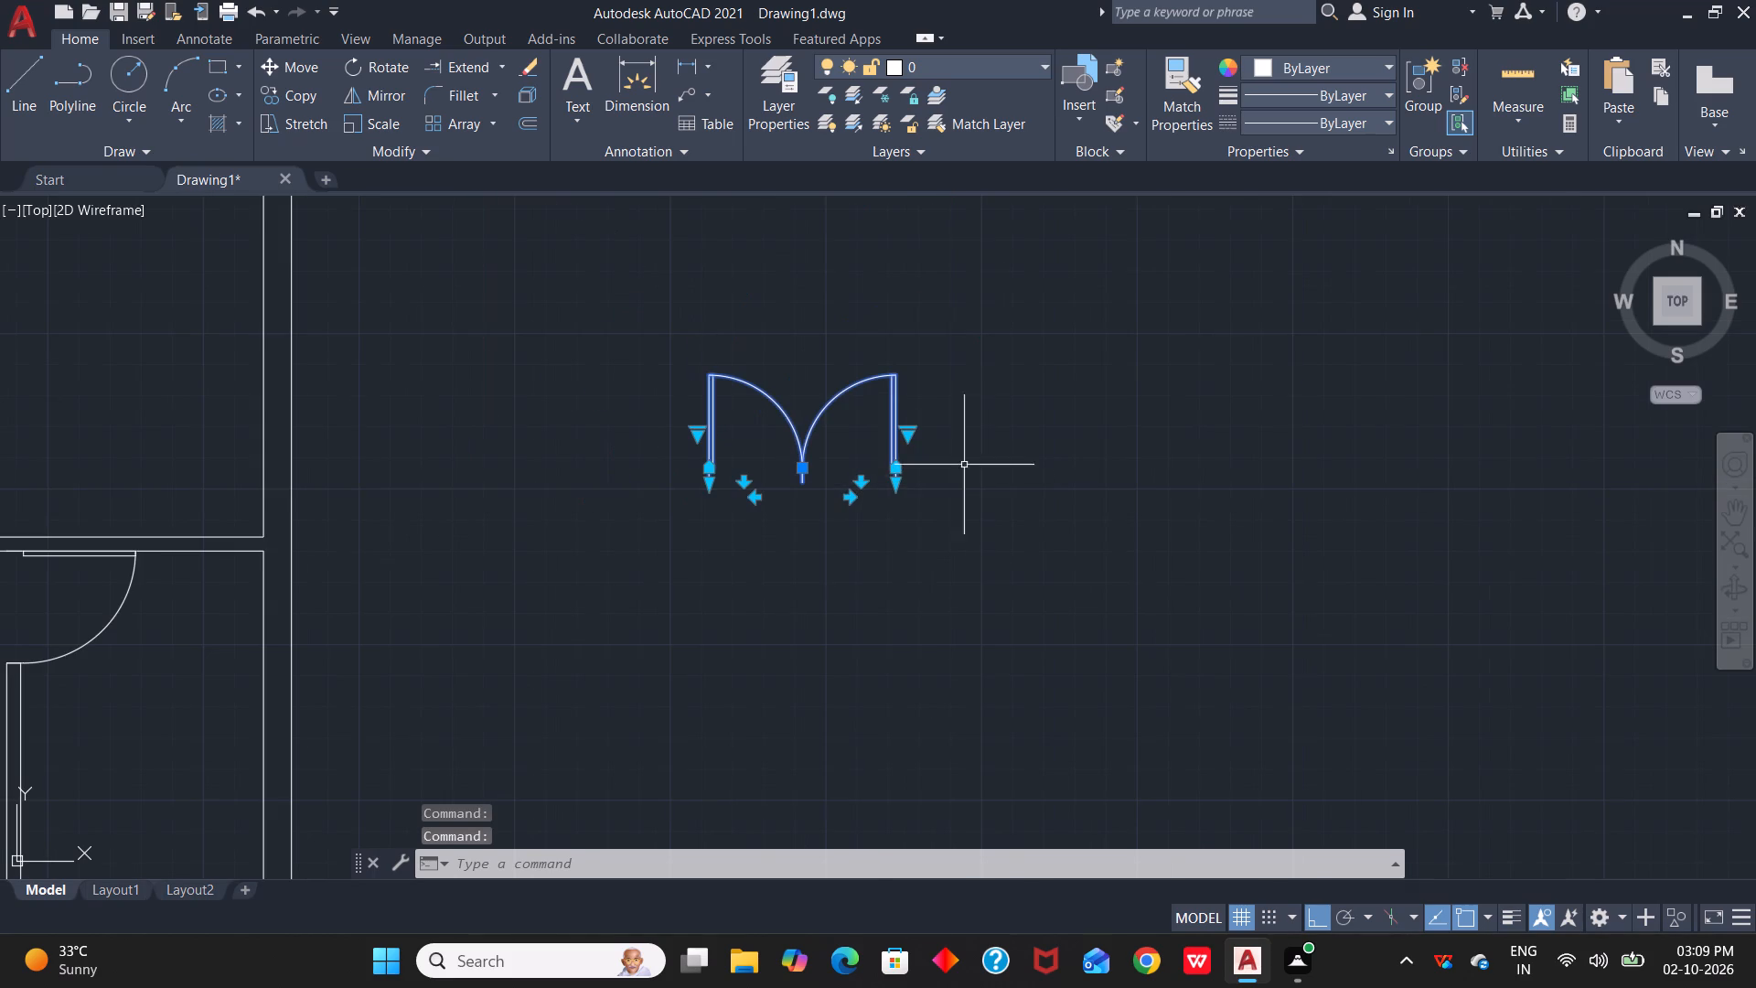
left_click_drag(549, 331, 574, 342)
left_click(1057, 572)
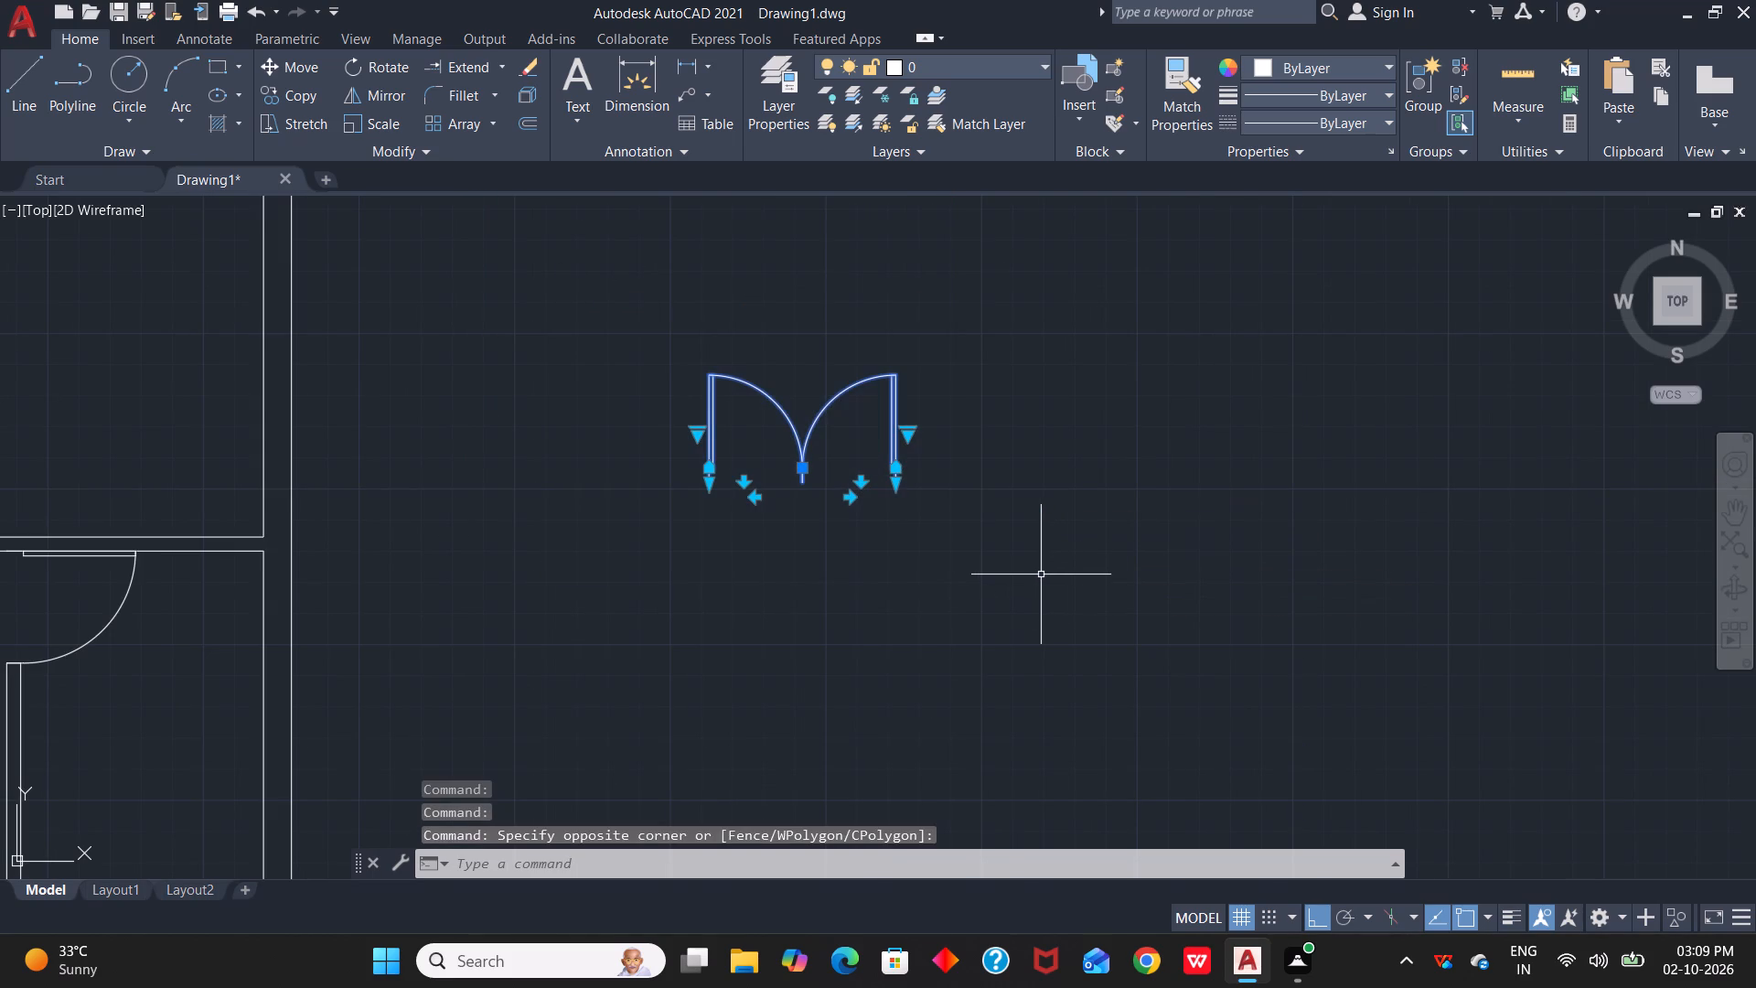
type("g")
key("space")
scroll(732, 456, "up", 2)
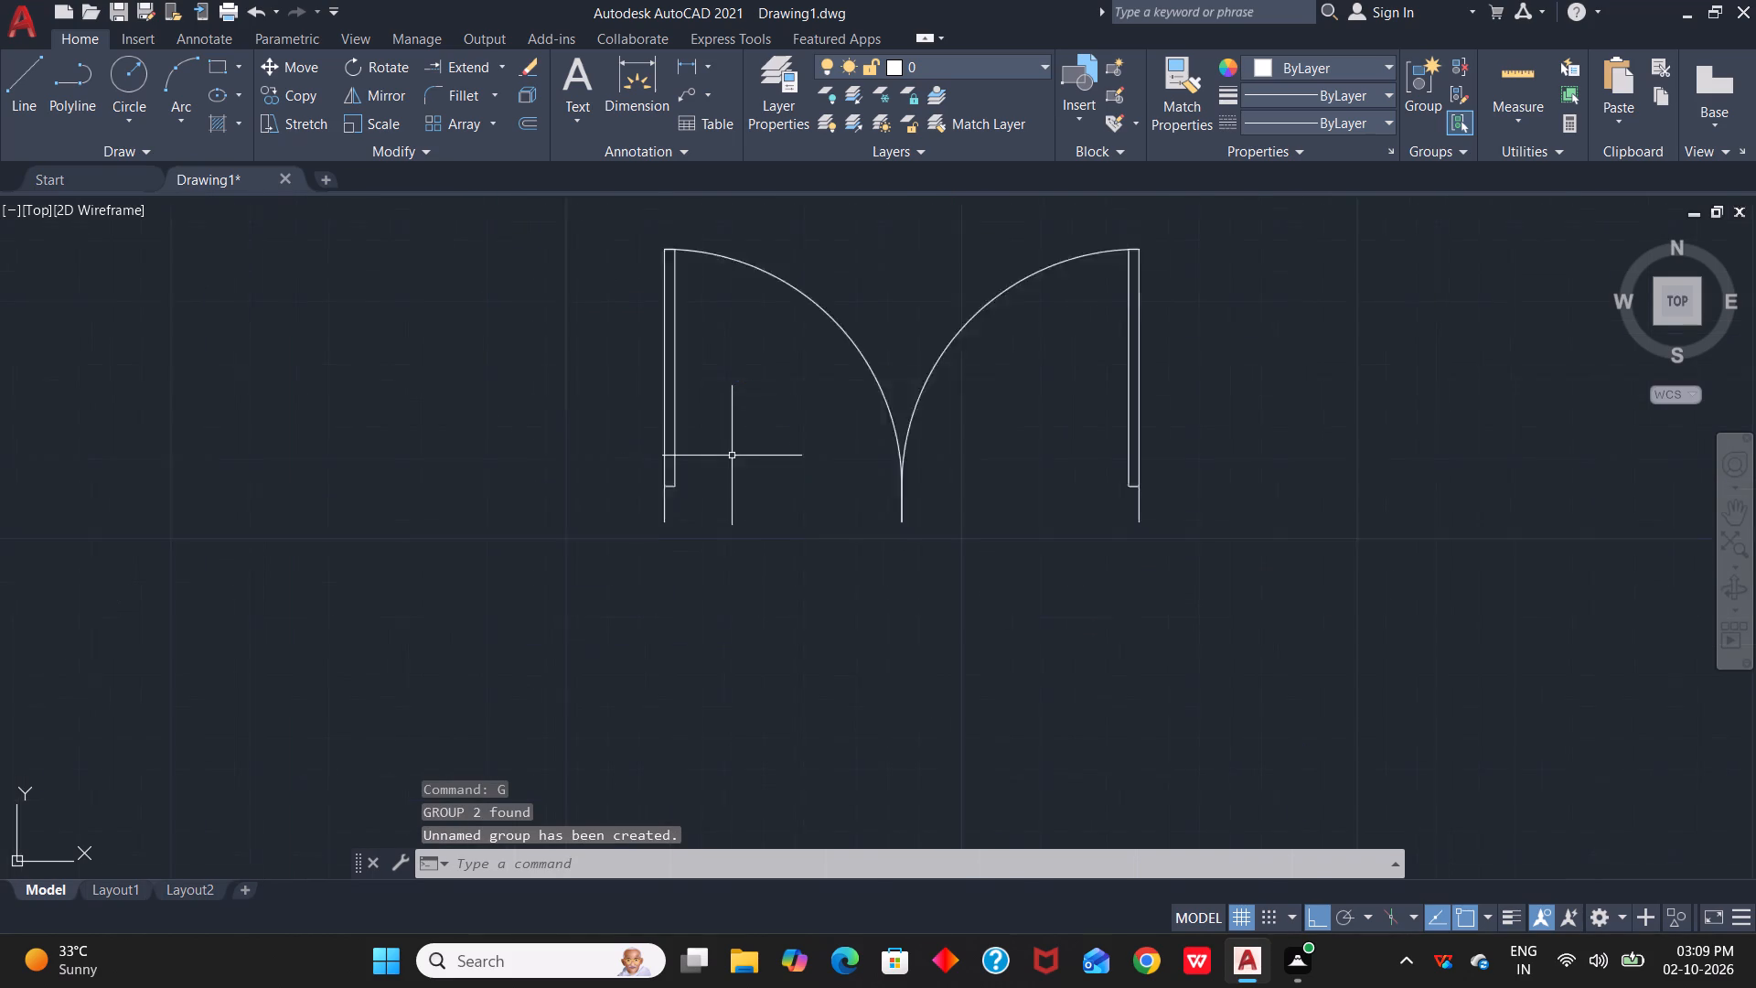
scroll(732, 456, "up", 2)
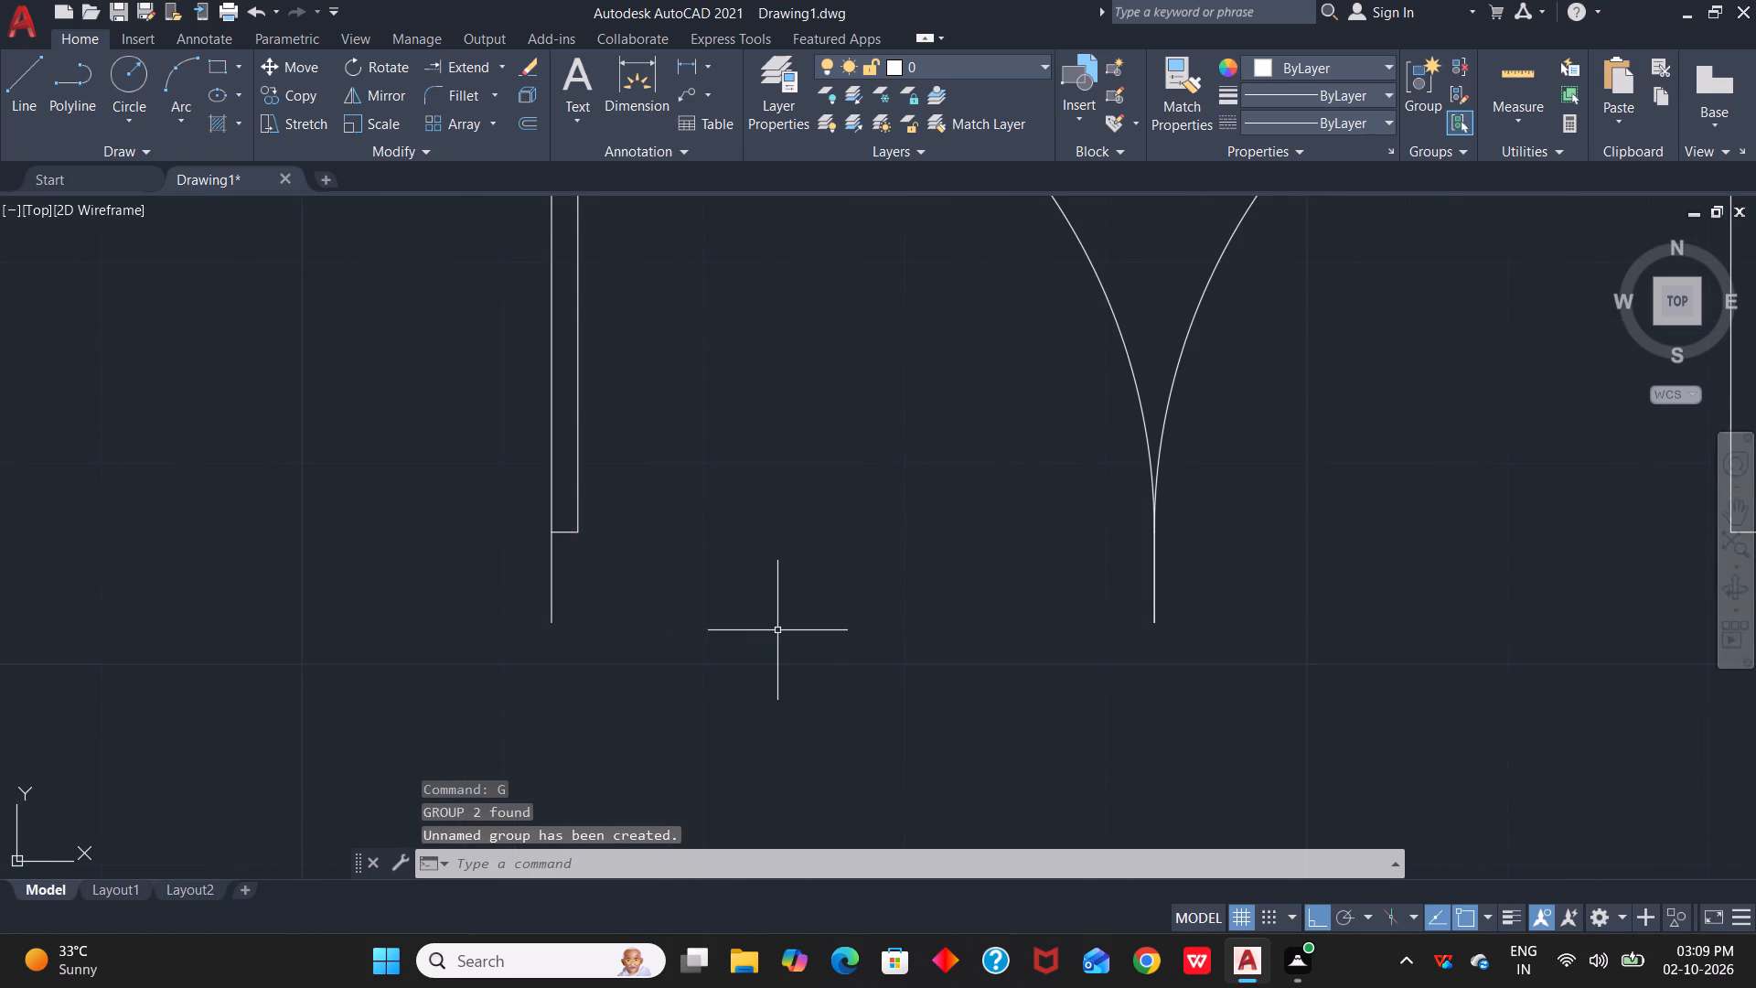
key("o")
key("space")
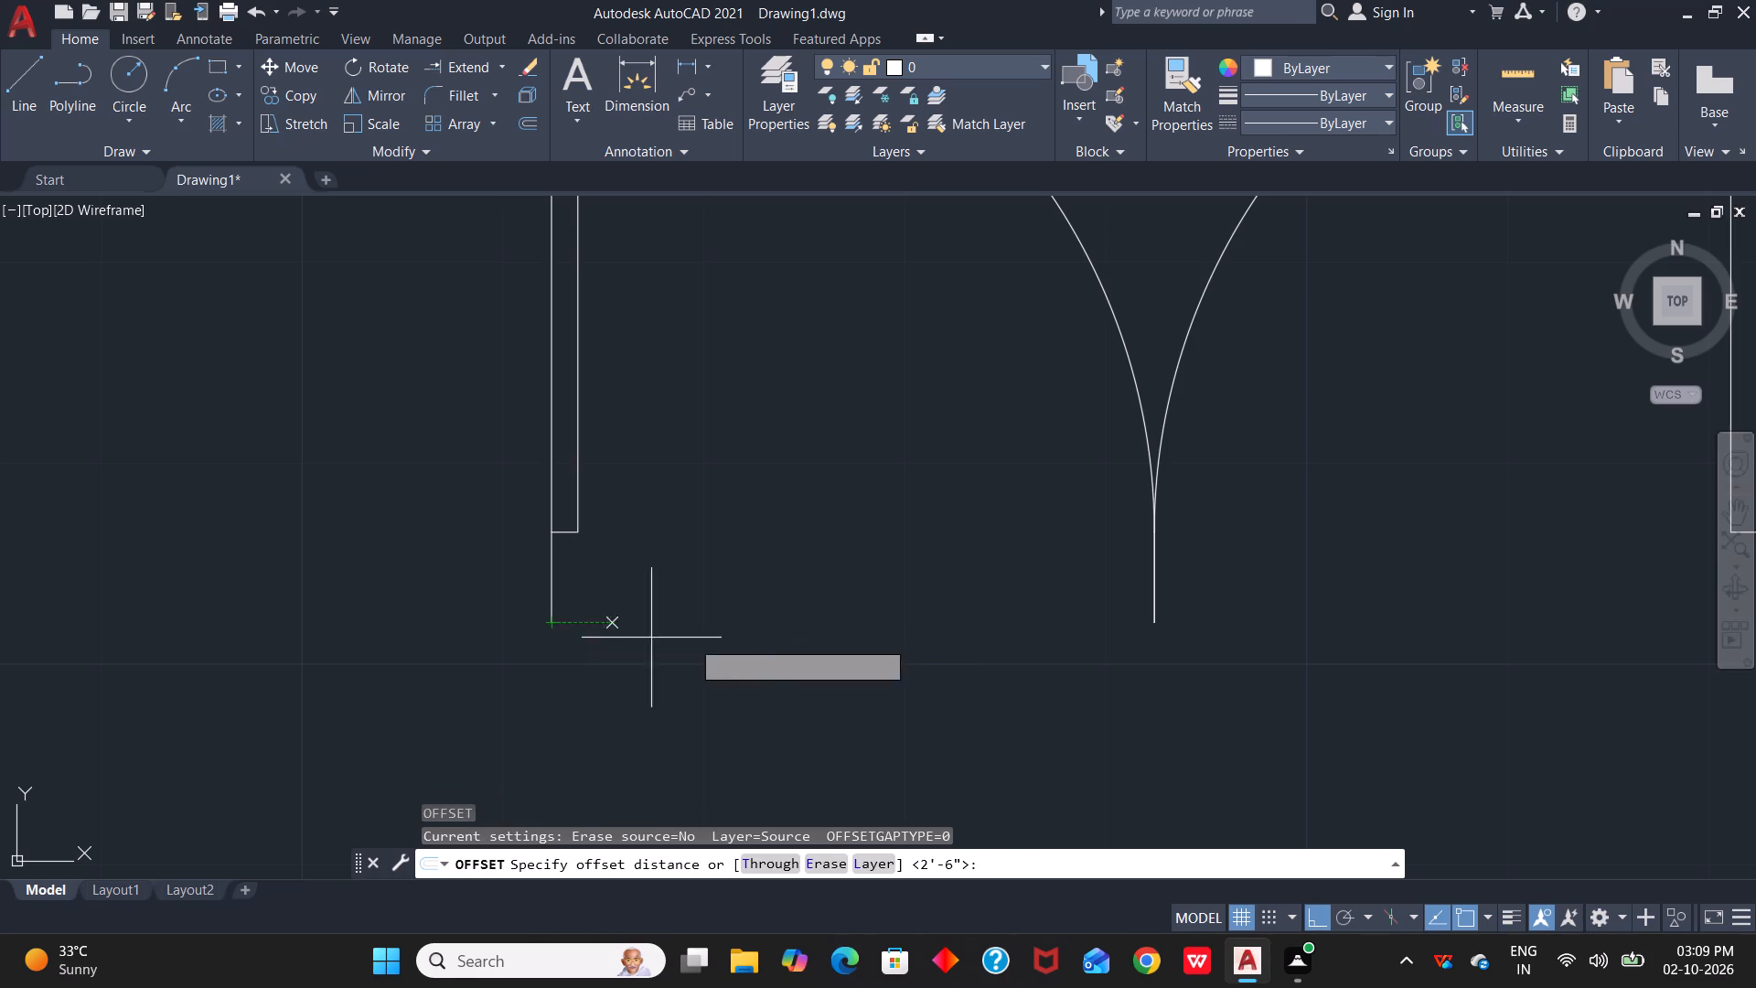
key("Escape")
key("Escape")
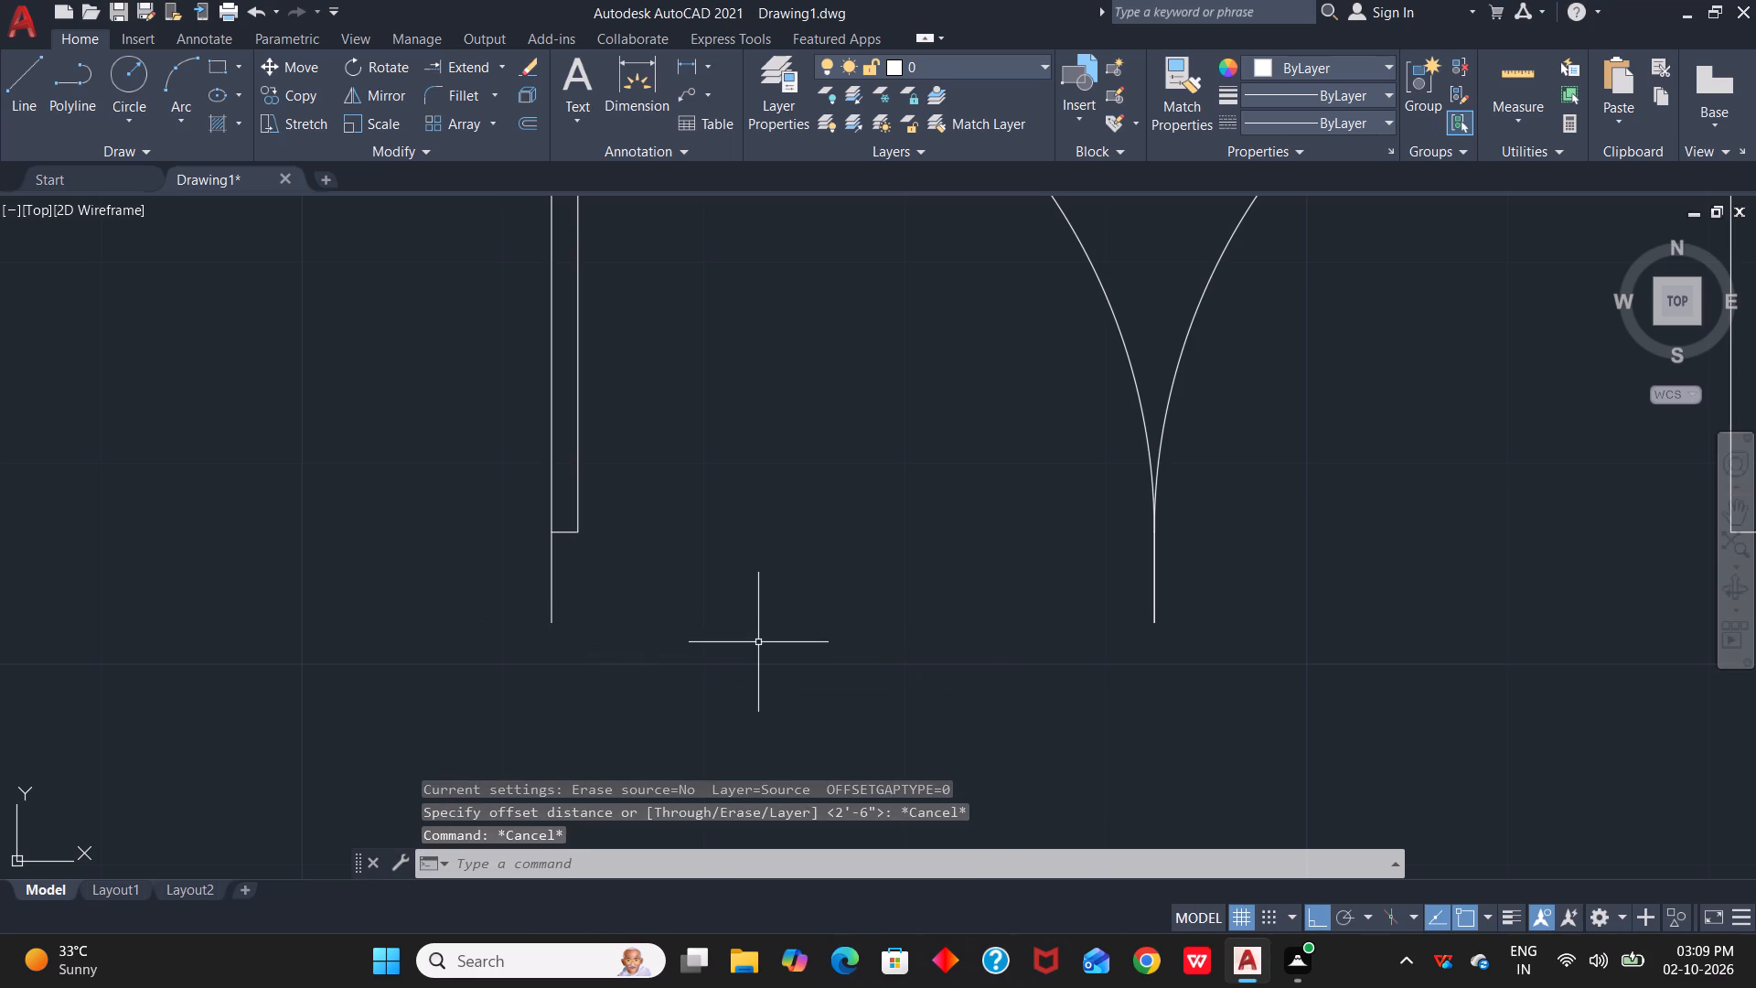
Copy the double door from its west jamb's south end to the south corner of the wall end at the middle area's northern opening.
key("c")
key("o")
key("space")
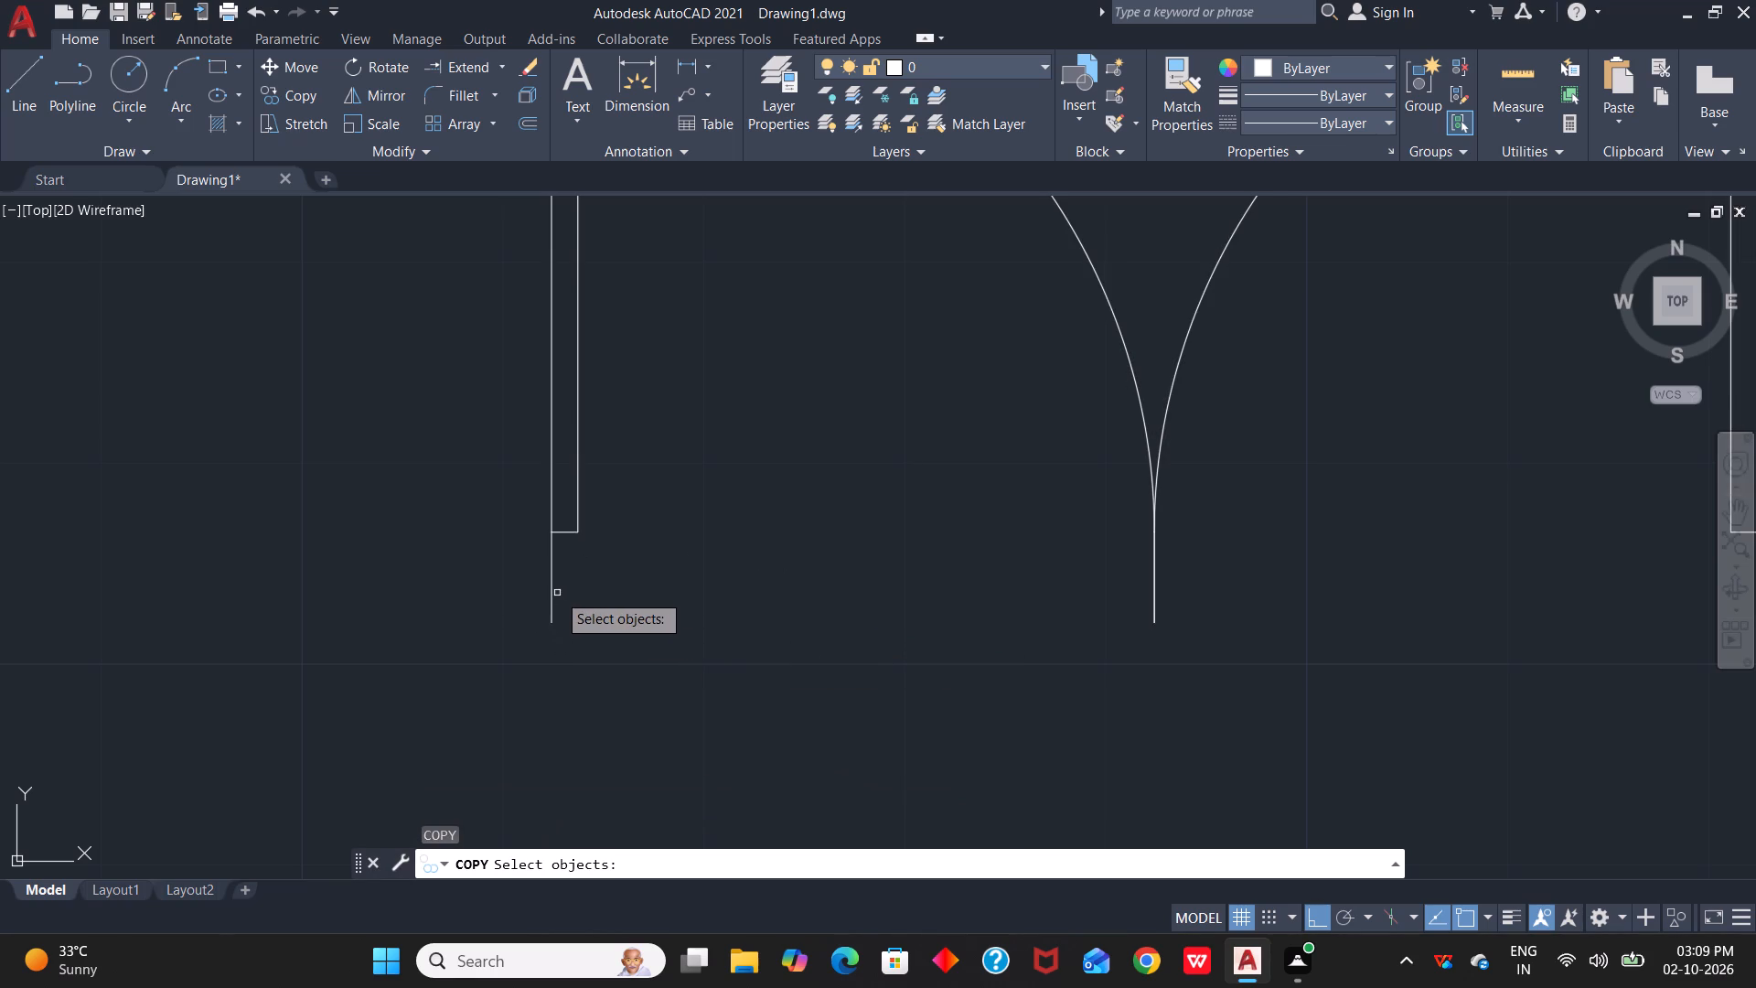
left_click(551, 596)
key("space")
left_click(551, 619)
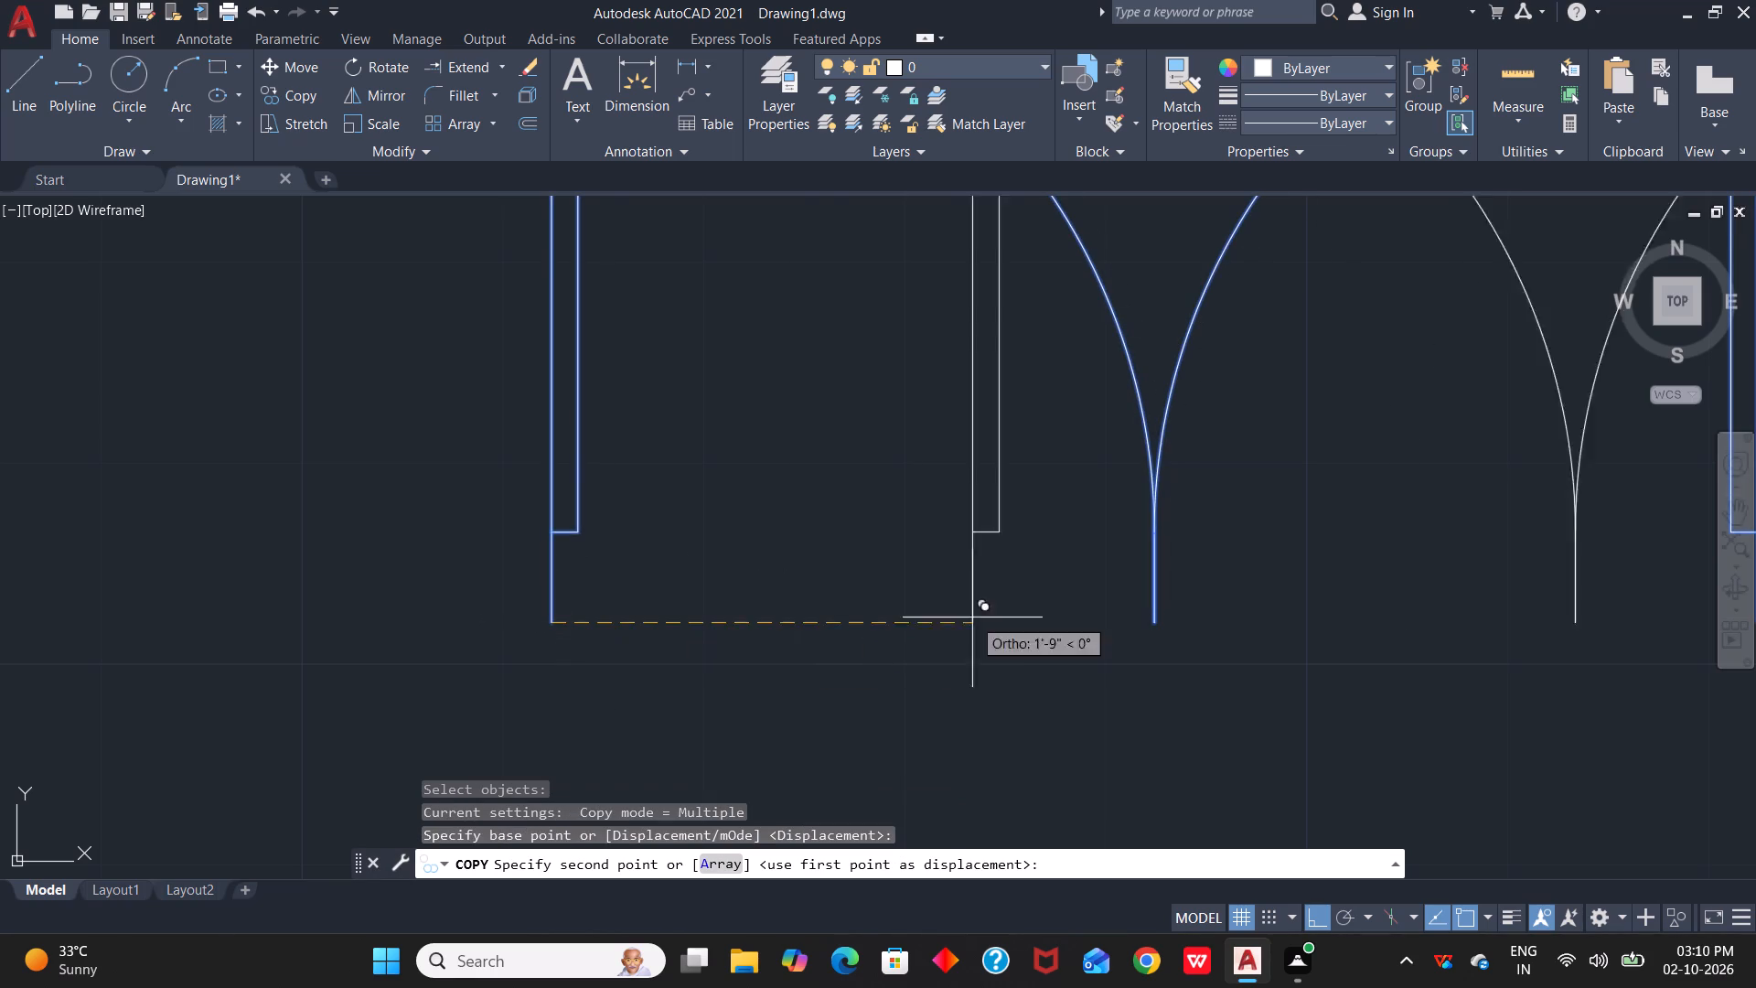
scroll(670, 631, "down", 7)
middle_click_drag(284, 712, 1162, 490)
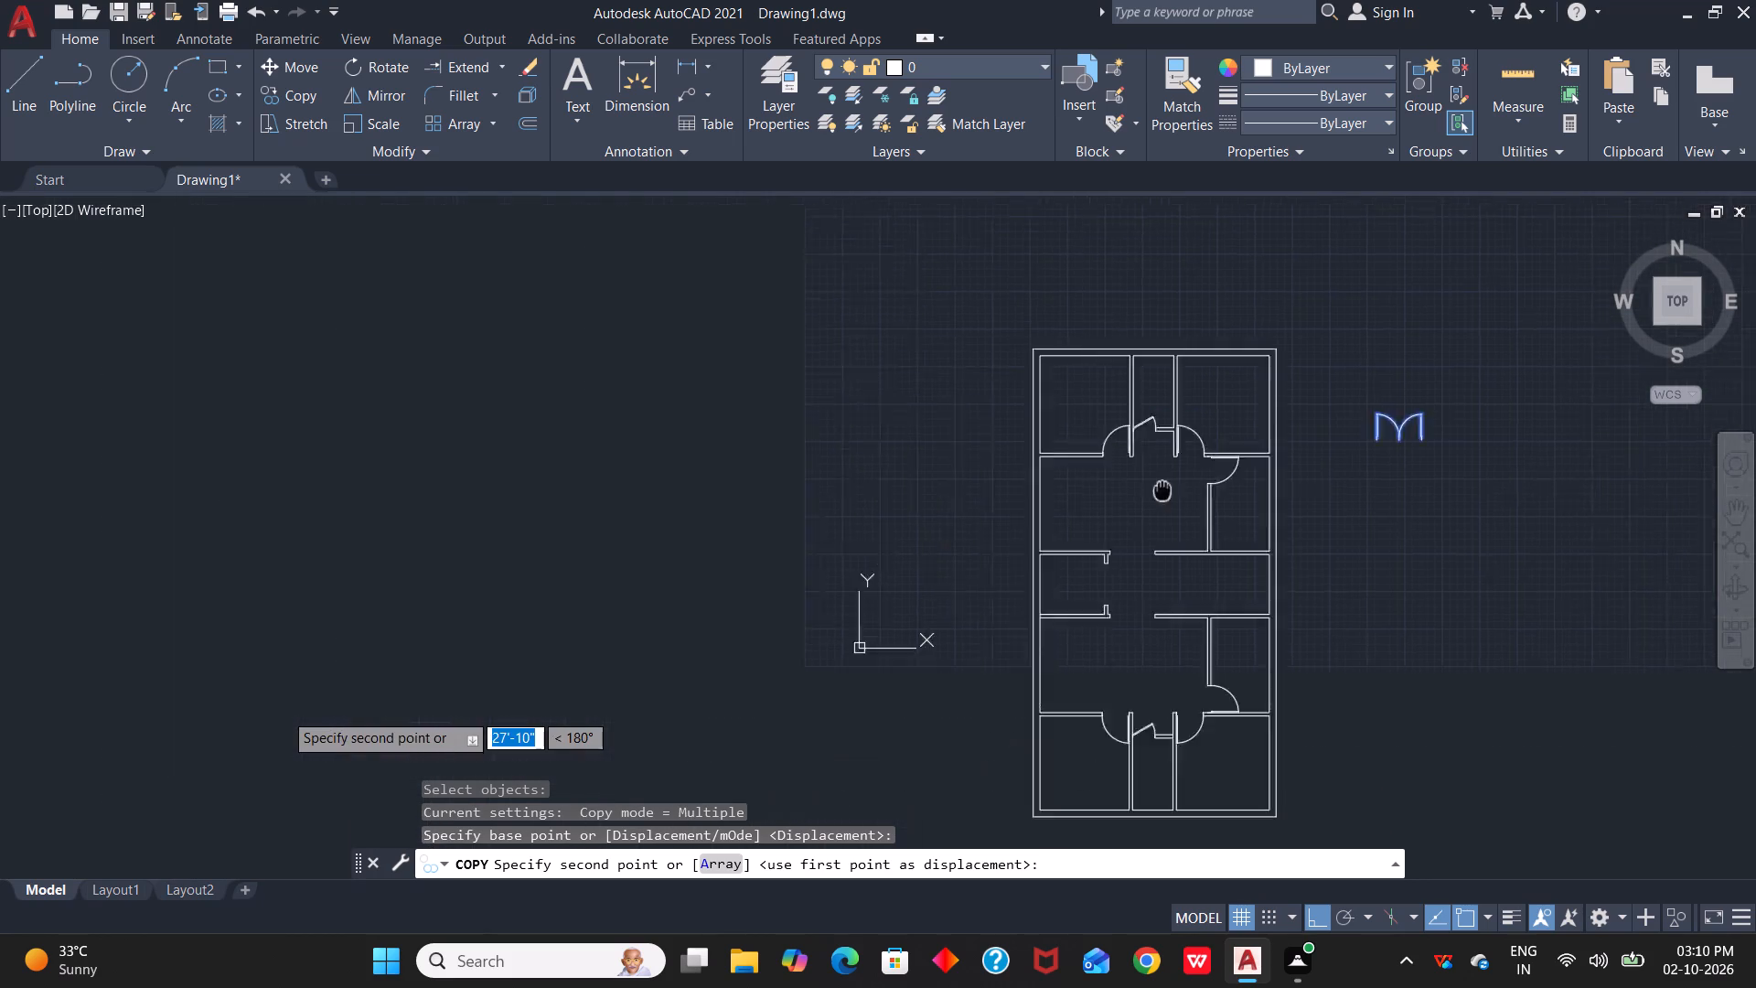
middle_click_drag(1162, 490, 1286, 455)
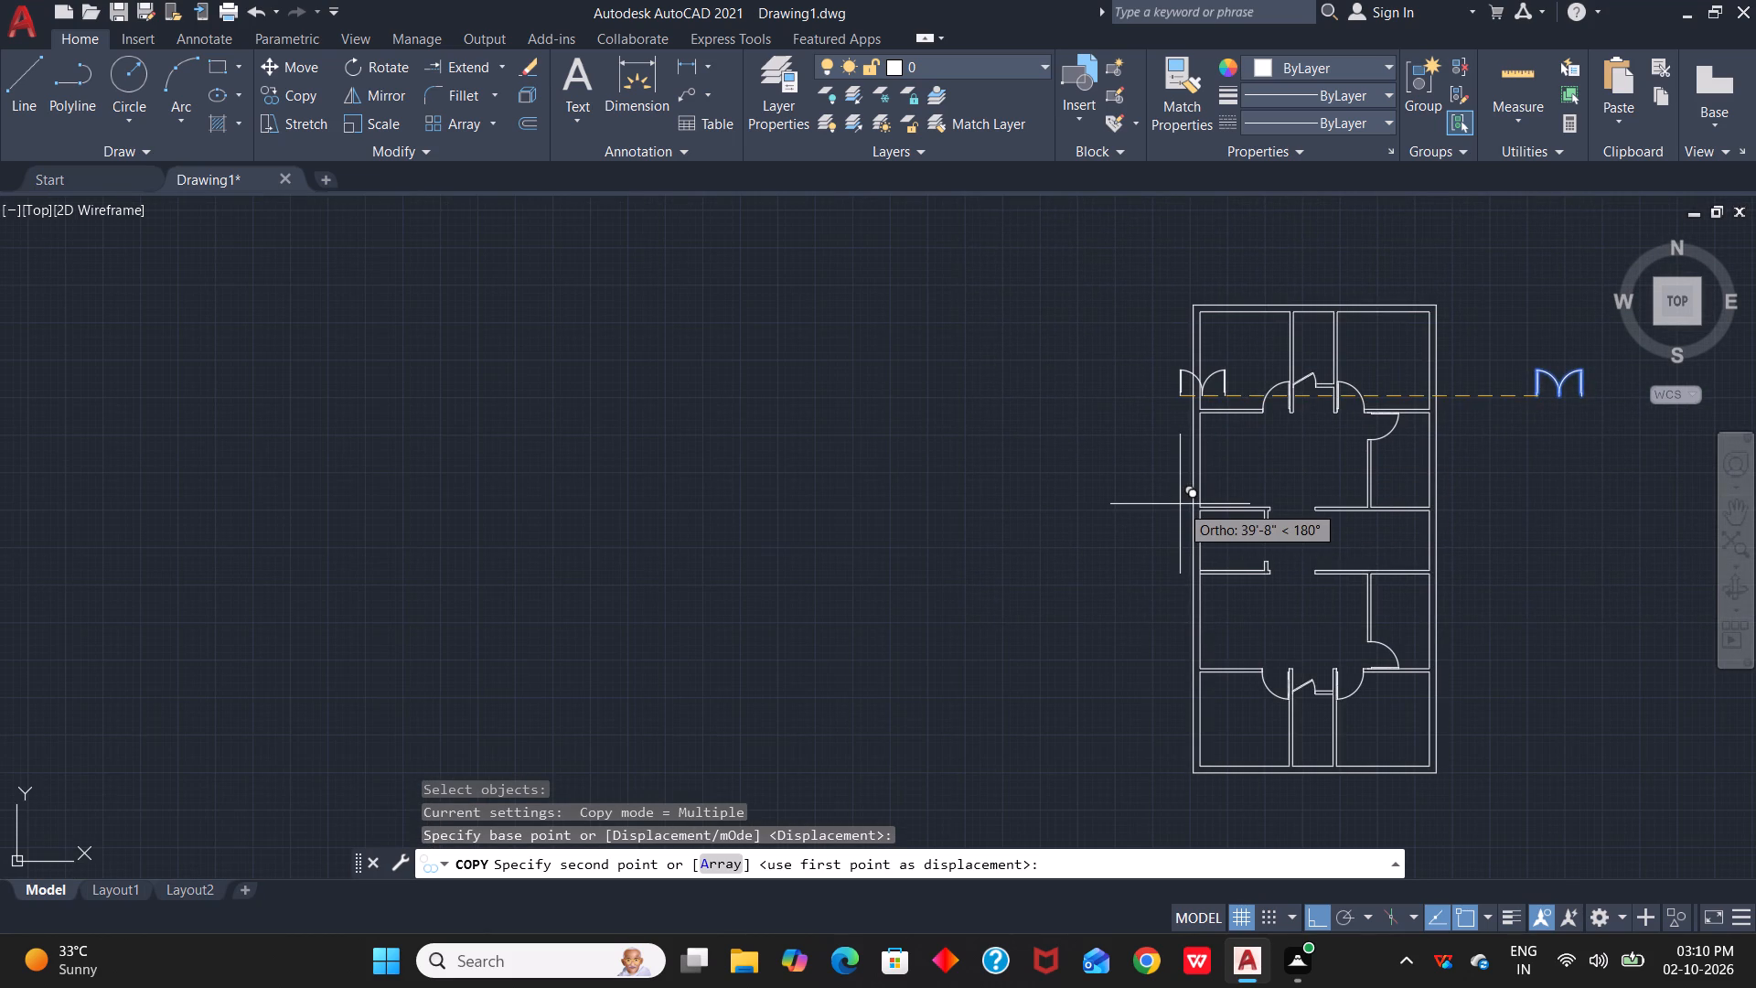
key("F8")
scroll(1261, 542, "up", 5)
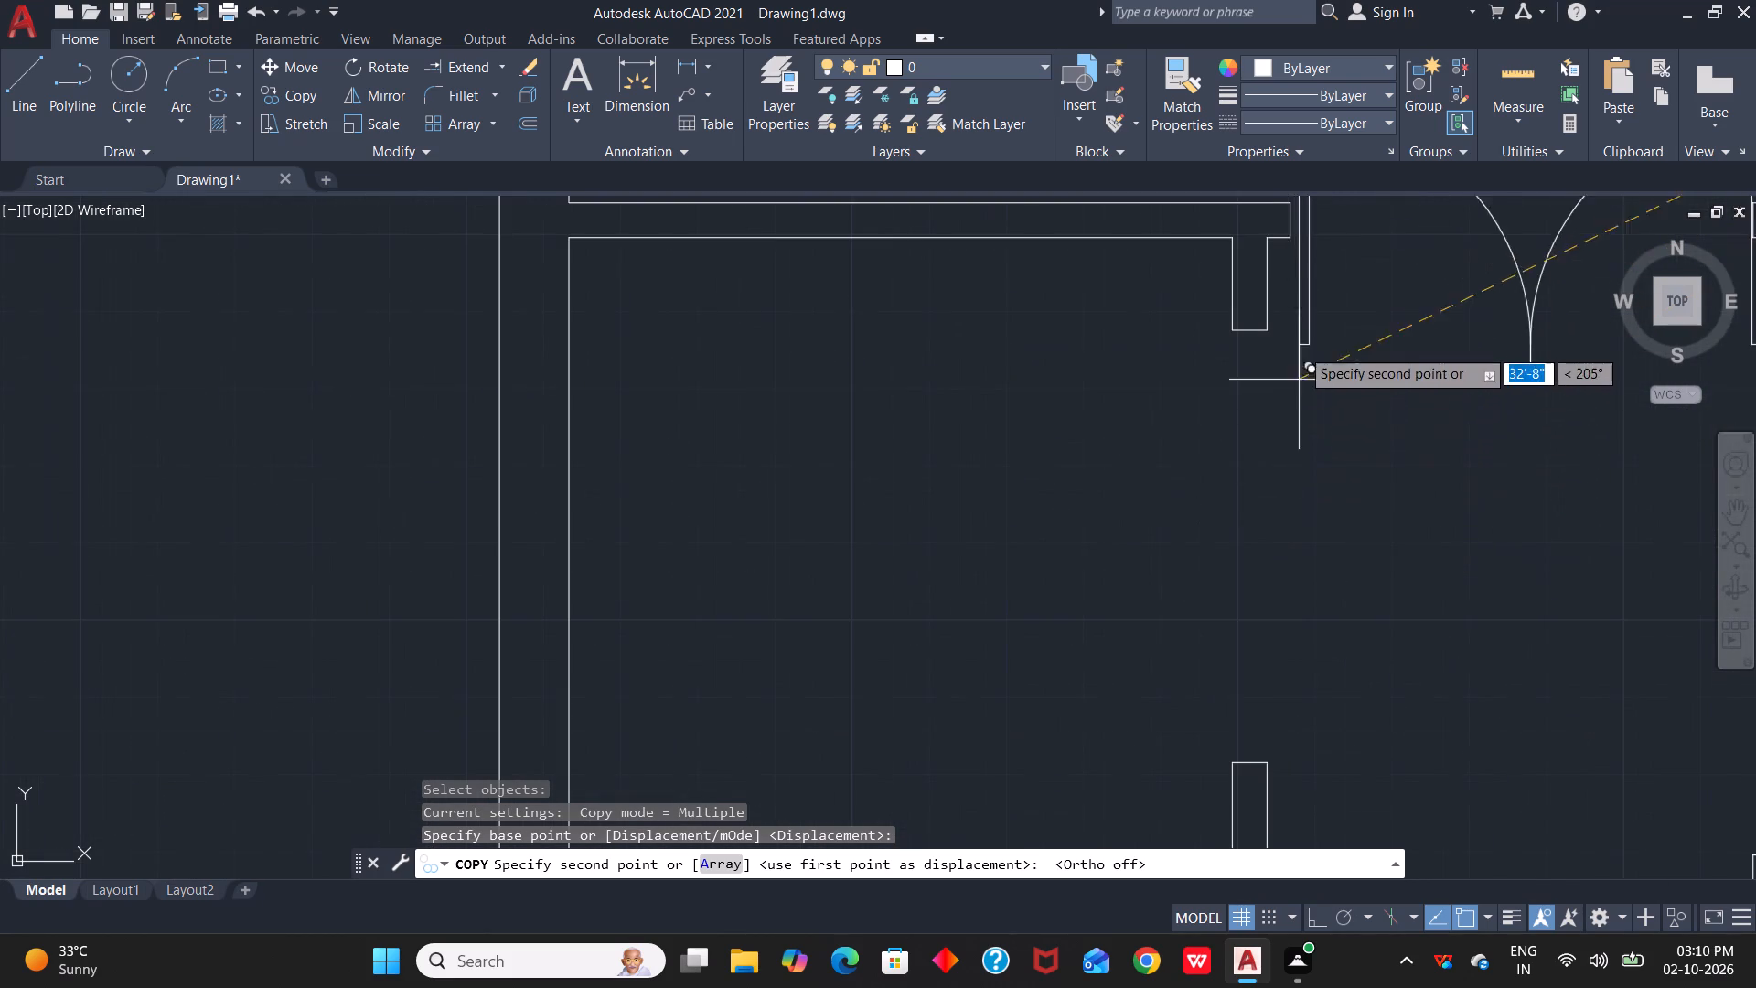
middle_click_drag(1299, 326, 1196, 650)
scroll(1299, 325, "down", 1)
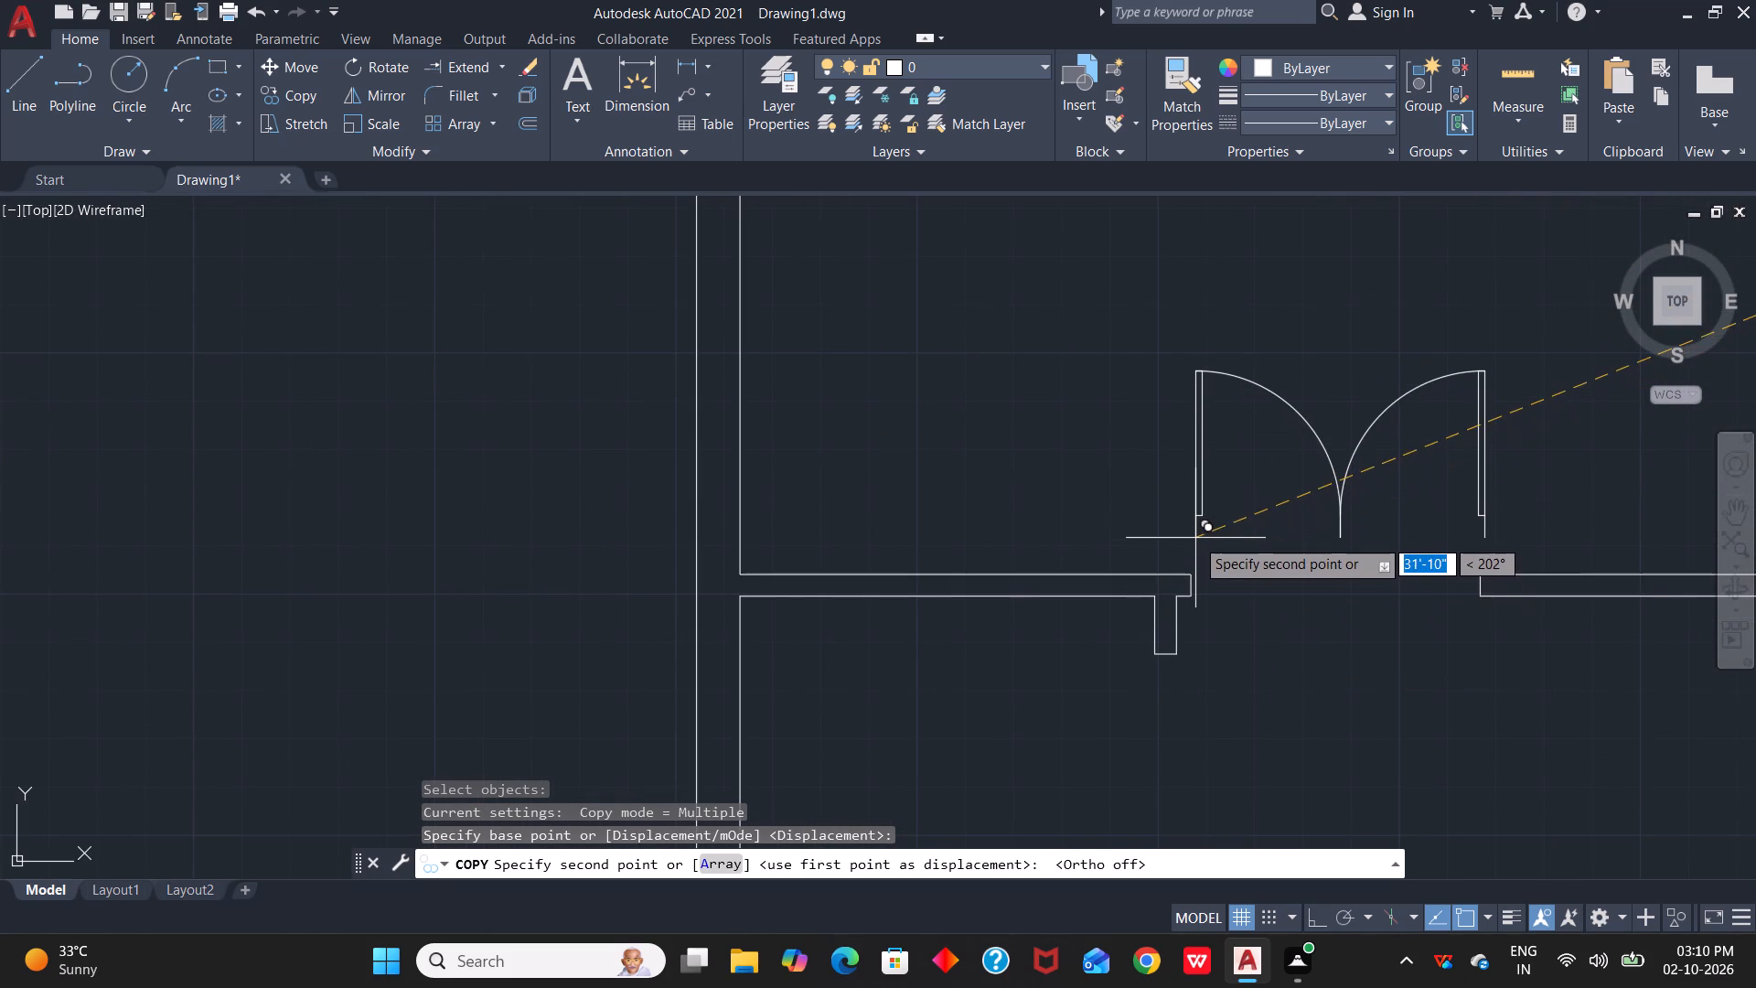
scroll(1190, 605, "up", 3)
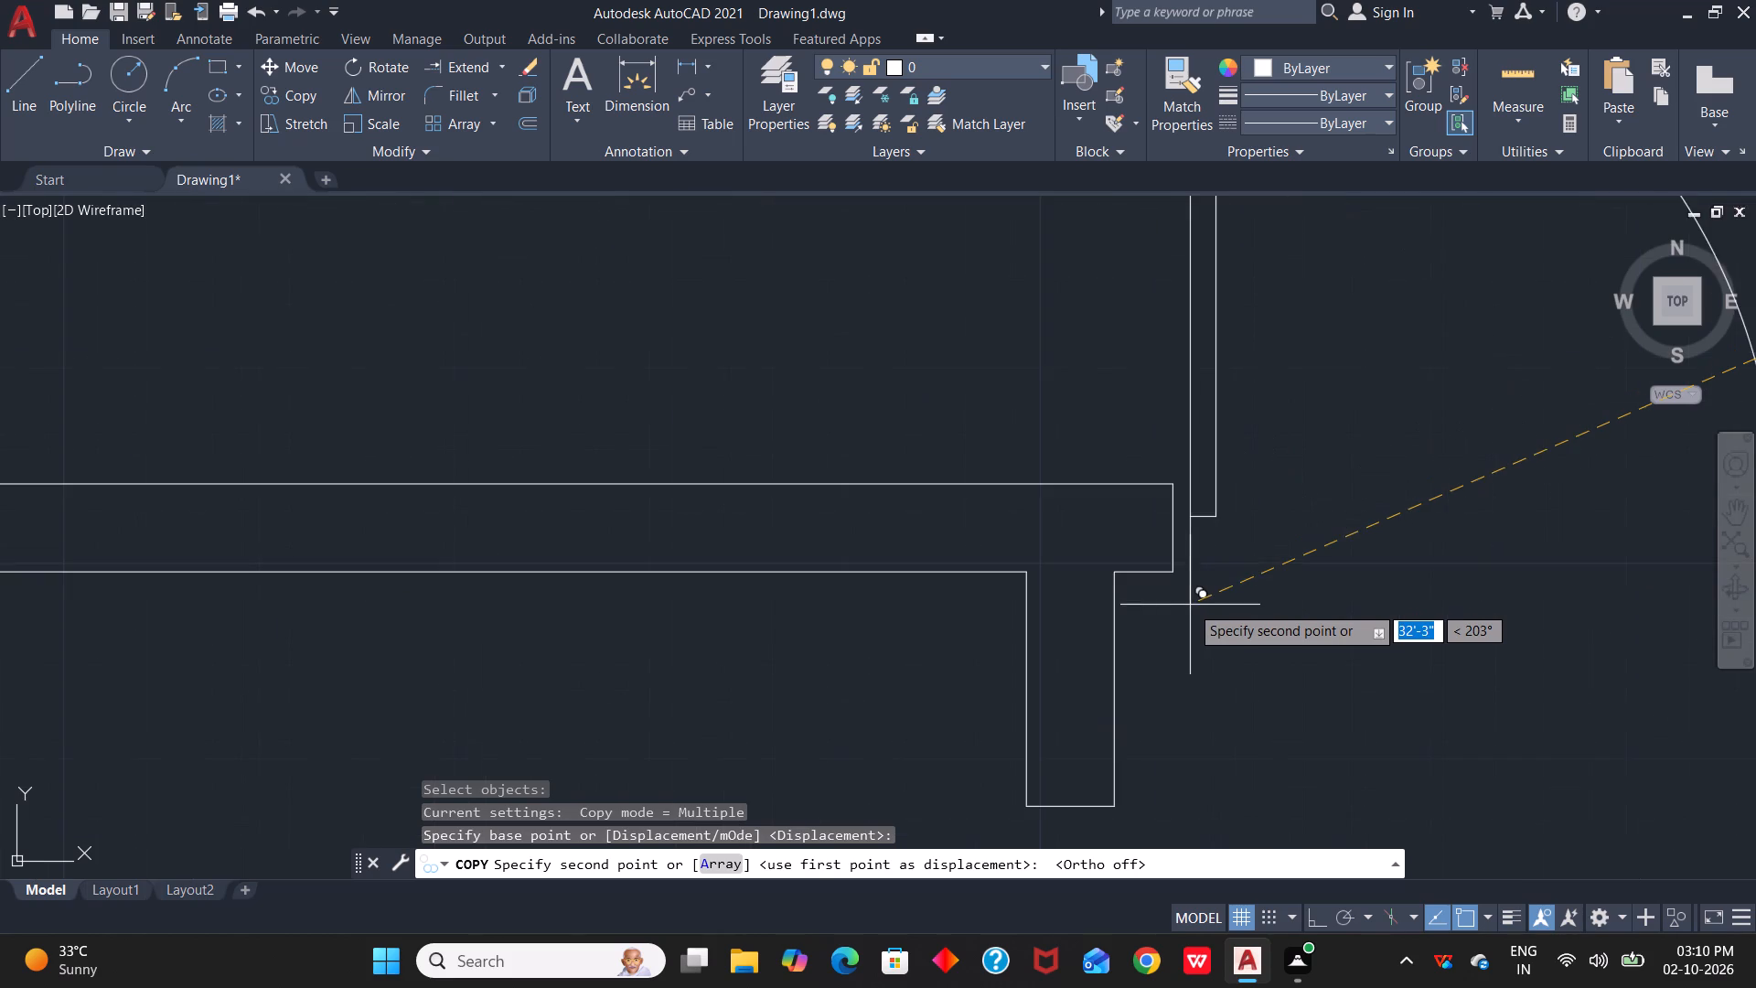
left_click(1174, 572)
Place another copy of the double door in the middle area's southern opening, at the south corner of its west wall end.
scroll(1269, 628, "down", 4)
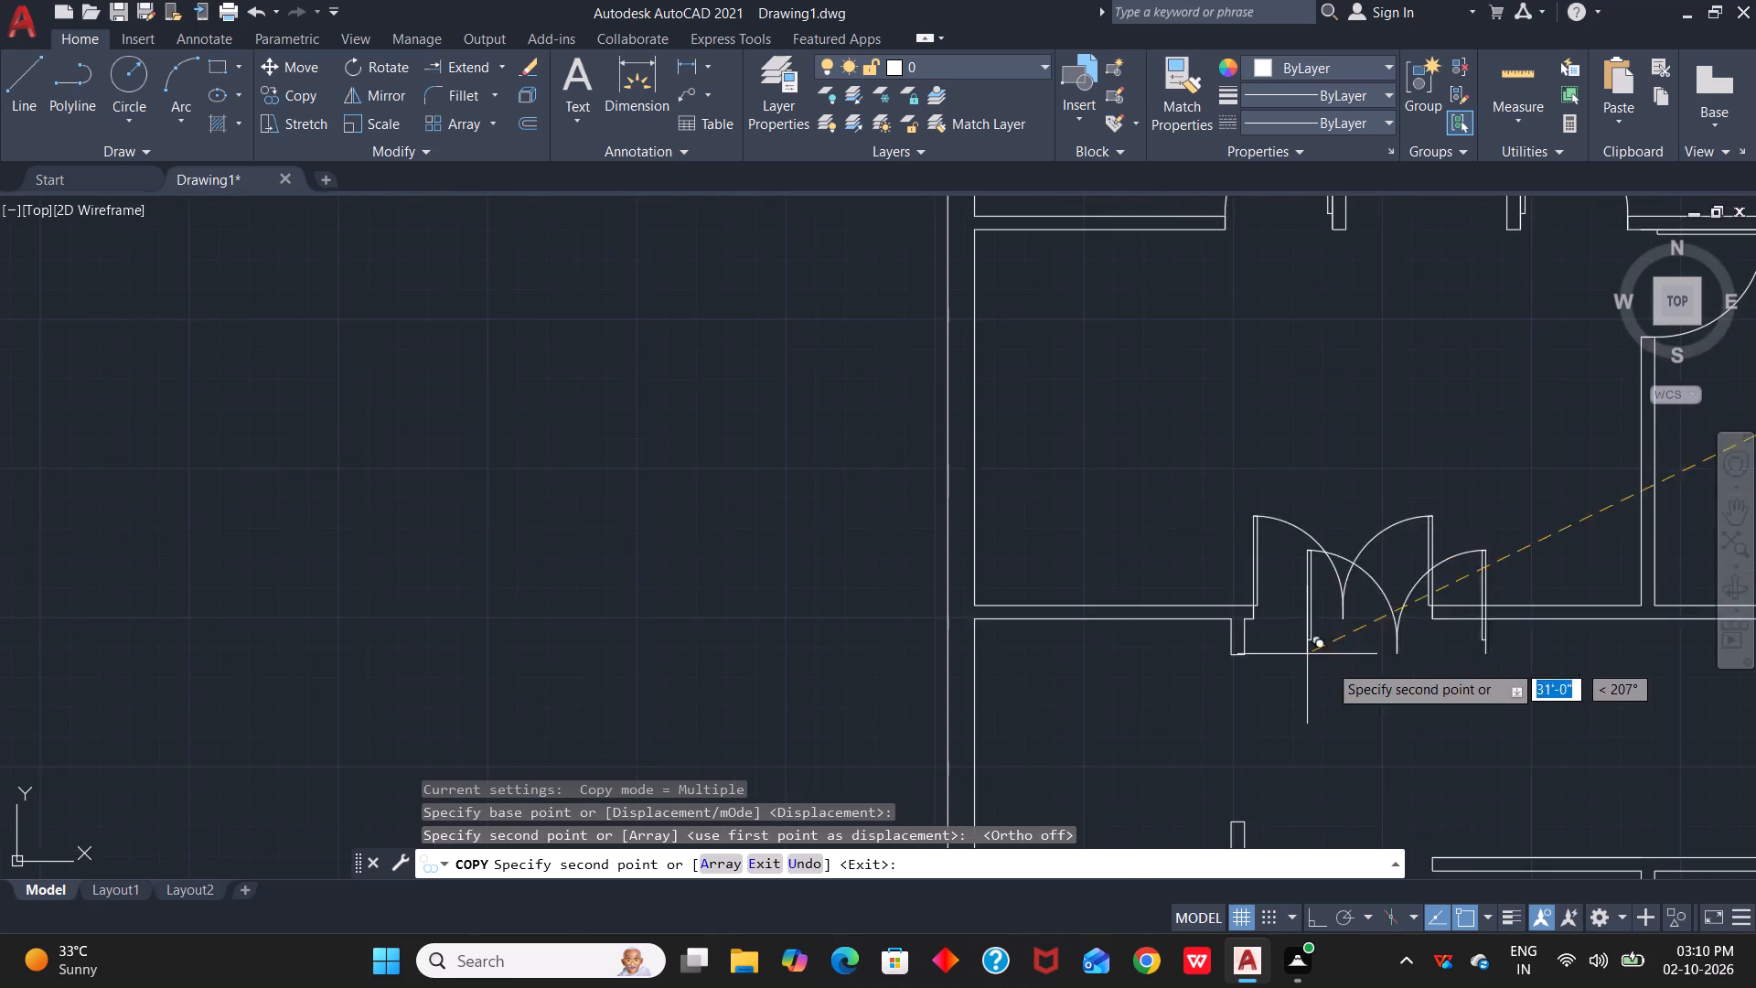
scroll(1336, 682, "down", 1)
middle_click_drag(1339, 699, 1131, 277)
scroll(1086, 354, "up", 2)
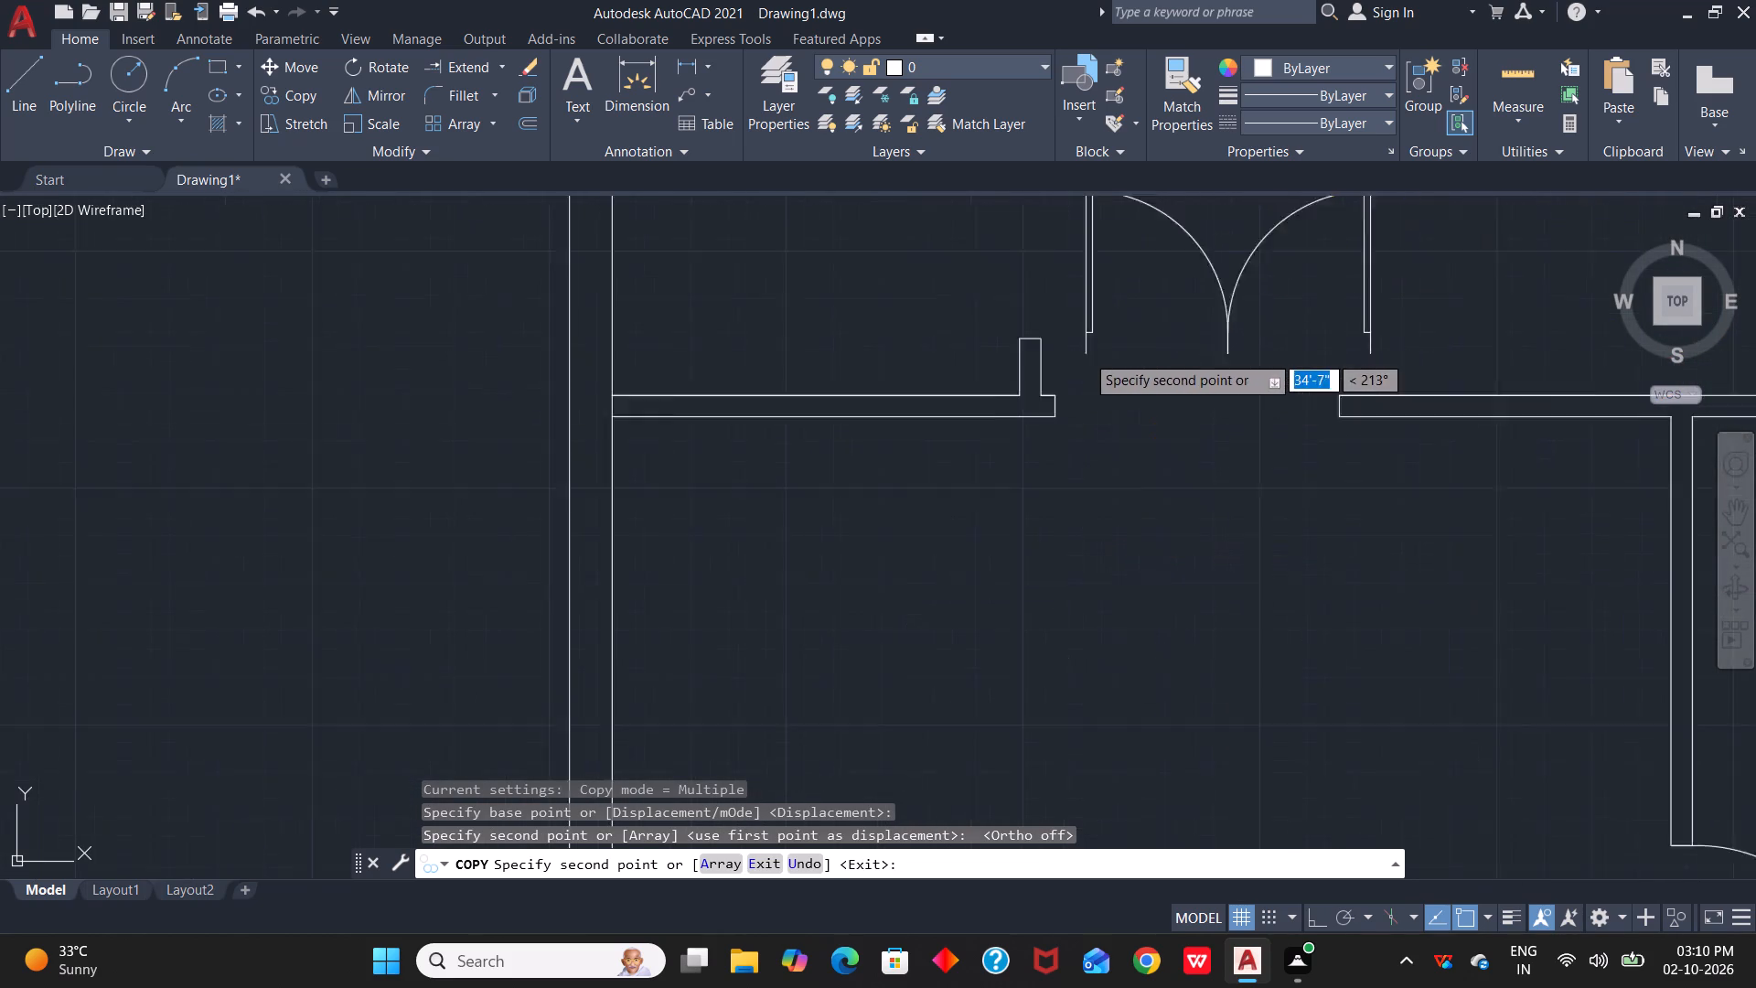
scroll(1086, 354, "up", 1)
left_click(1037, 454)
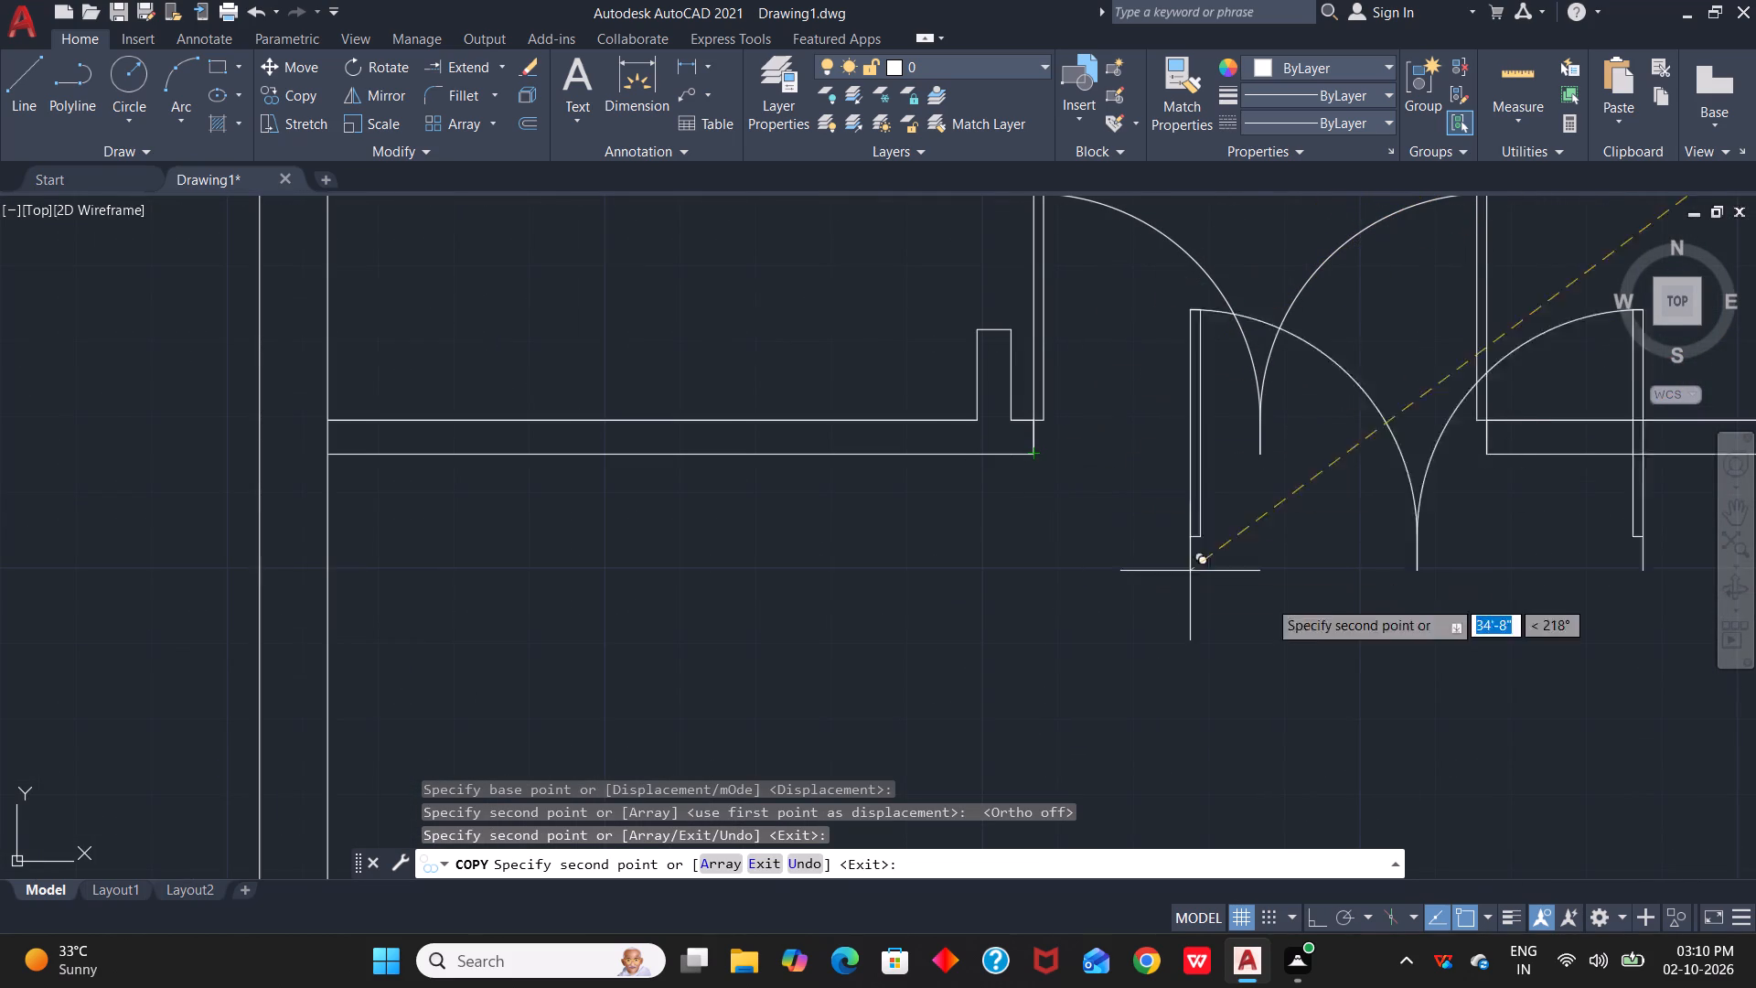
key("Escape")
Ungroup the double door in the southern opening and flip both leaves so they swing south.
left_click(1258, 414)
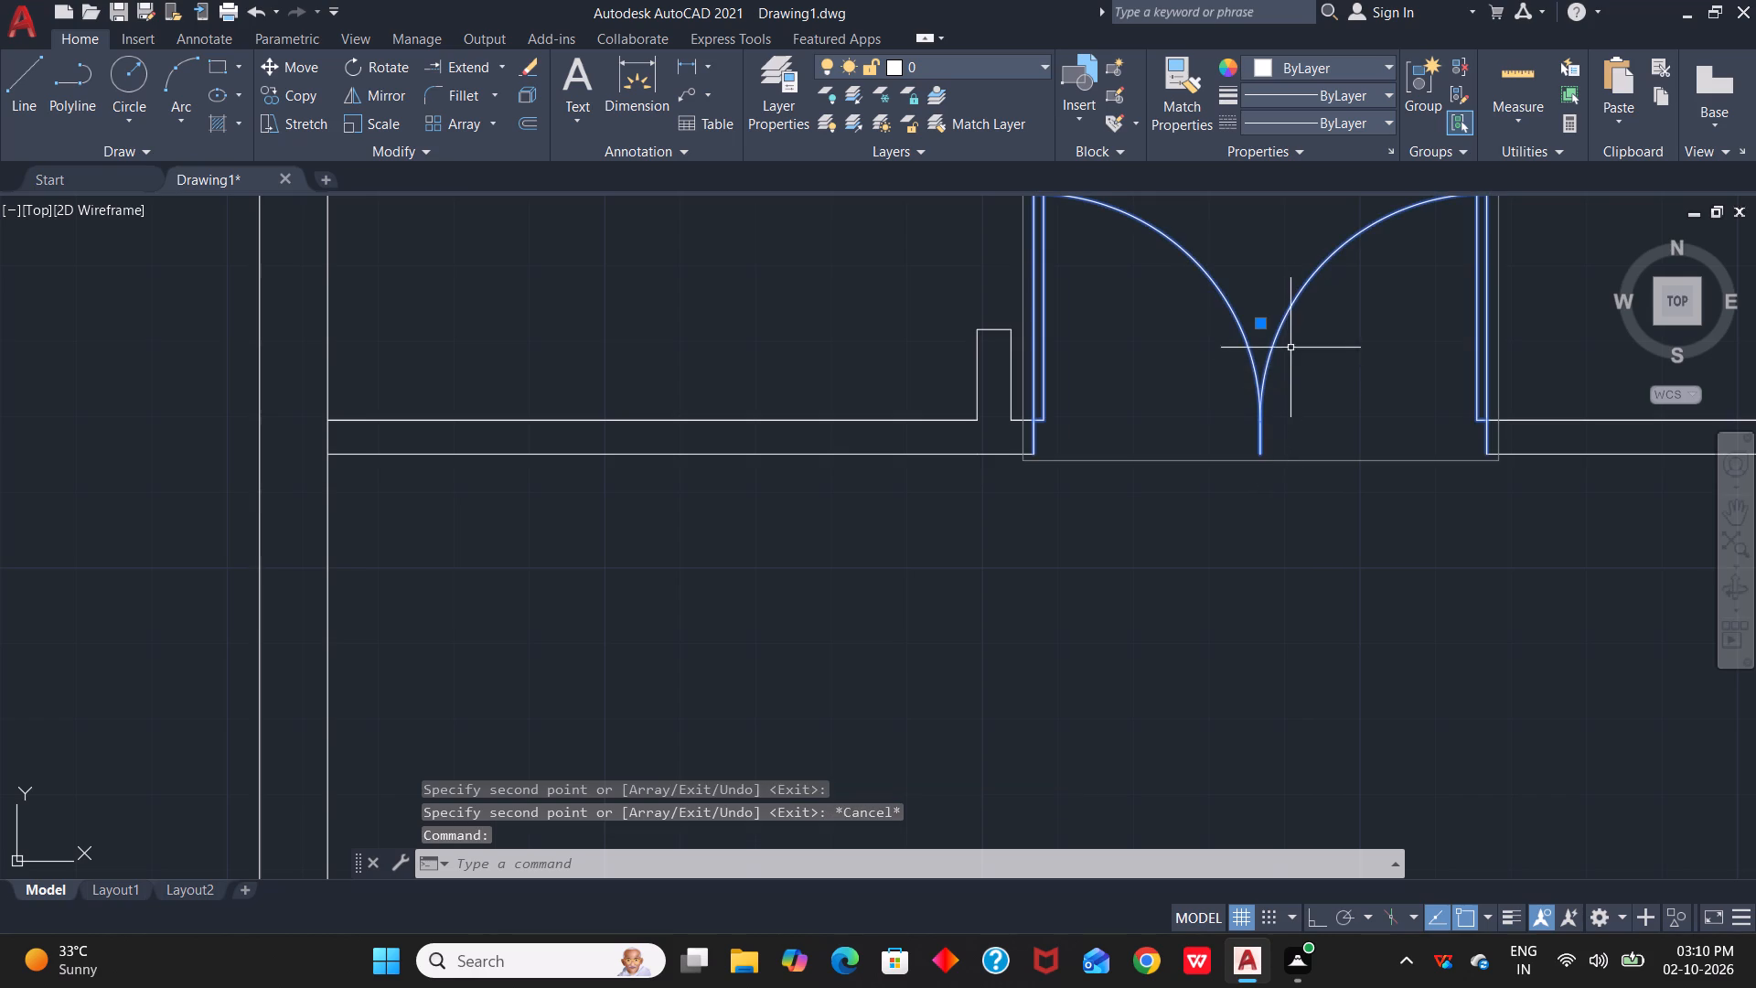
left_click(1457, 72)
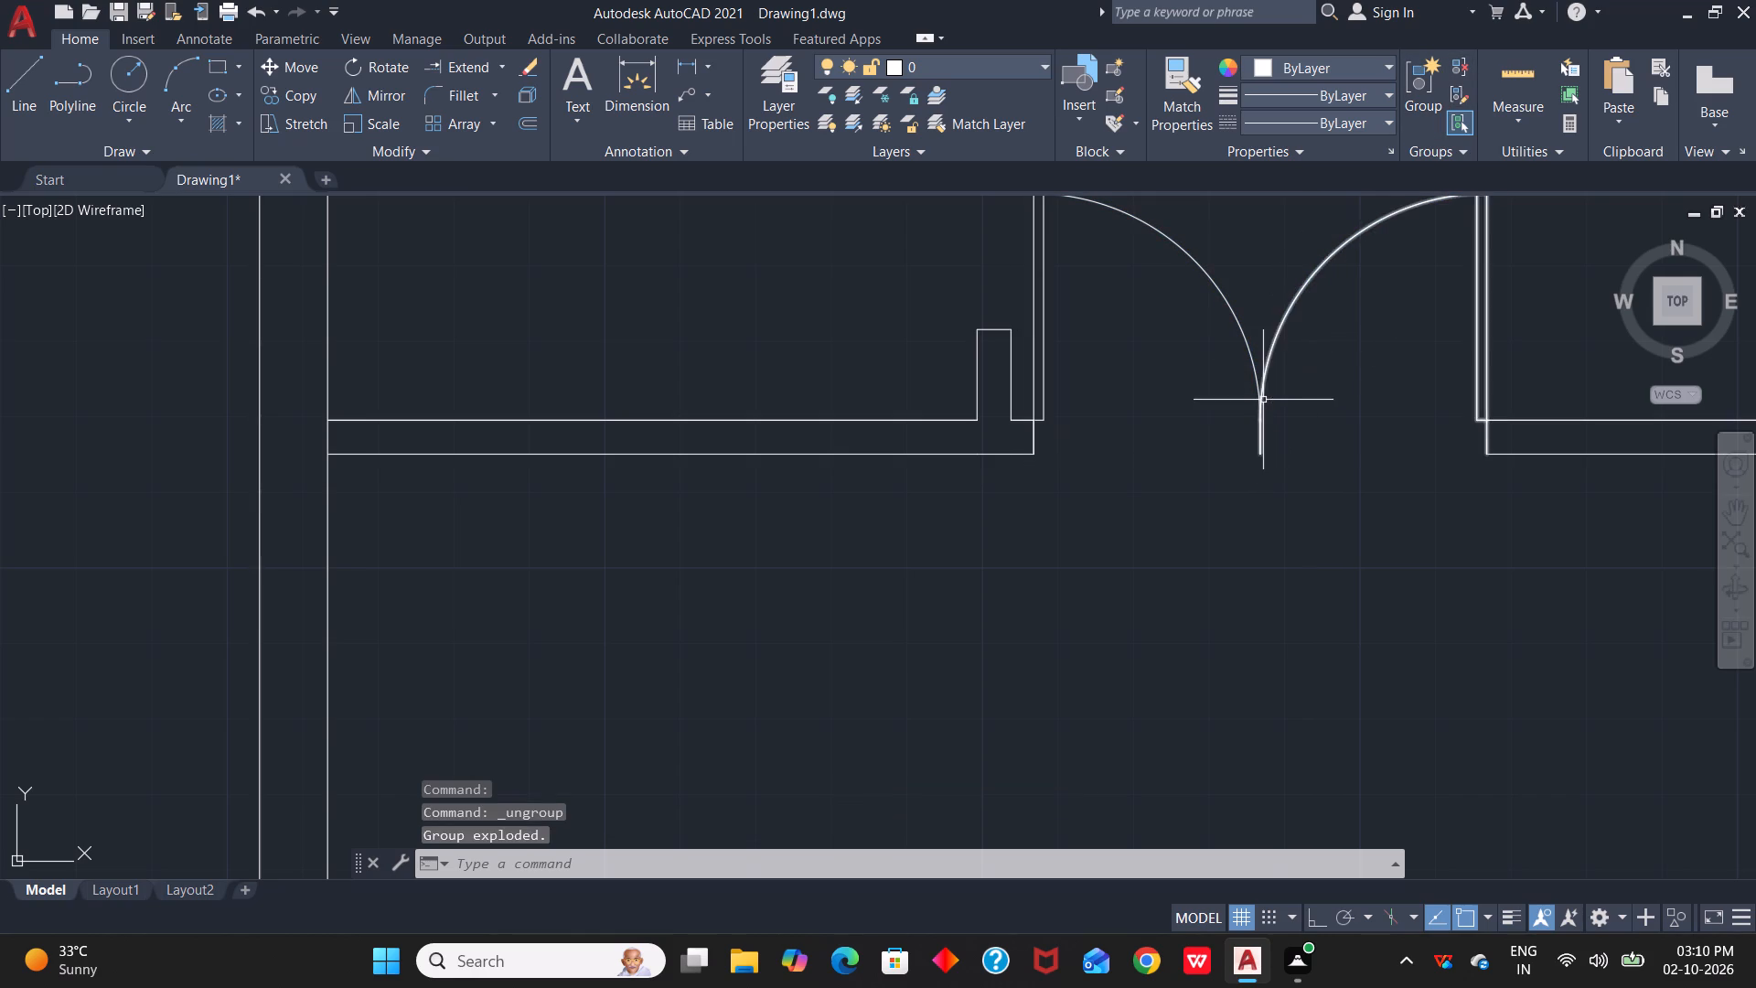
left_click(1263, 400)
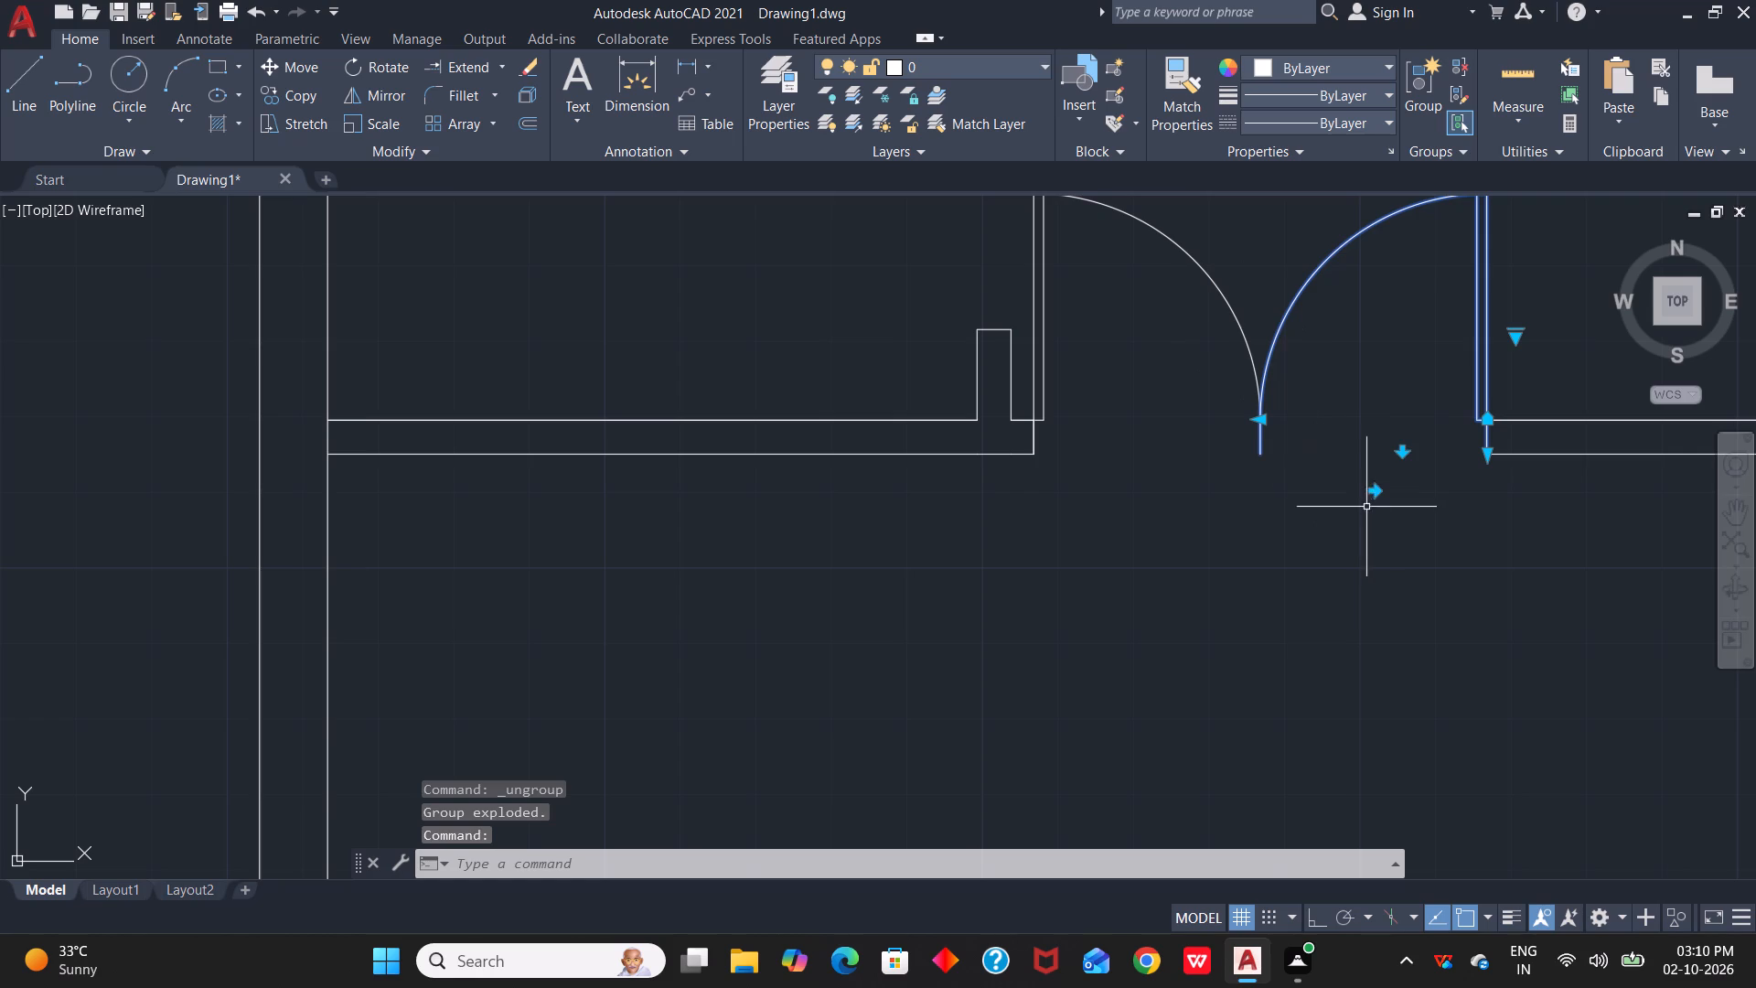
left_click(1397, 454)
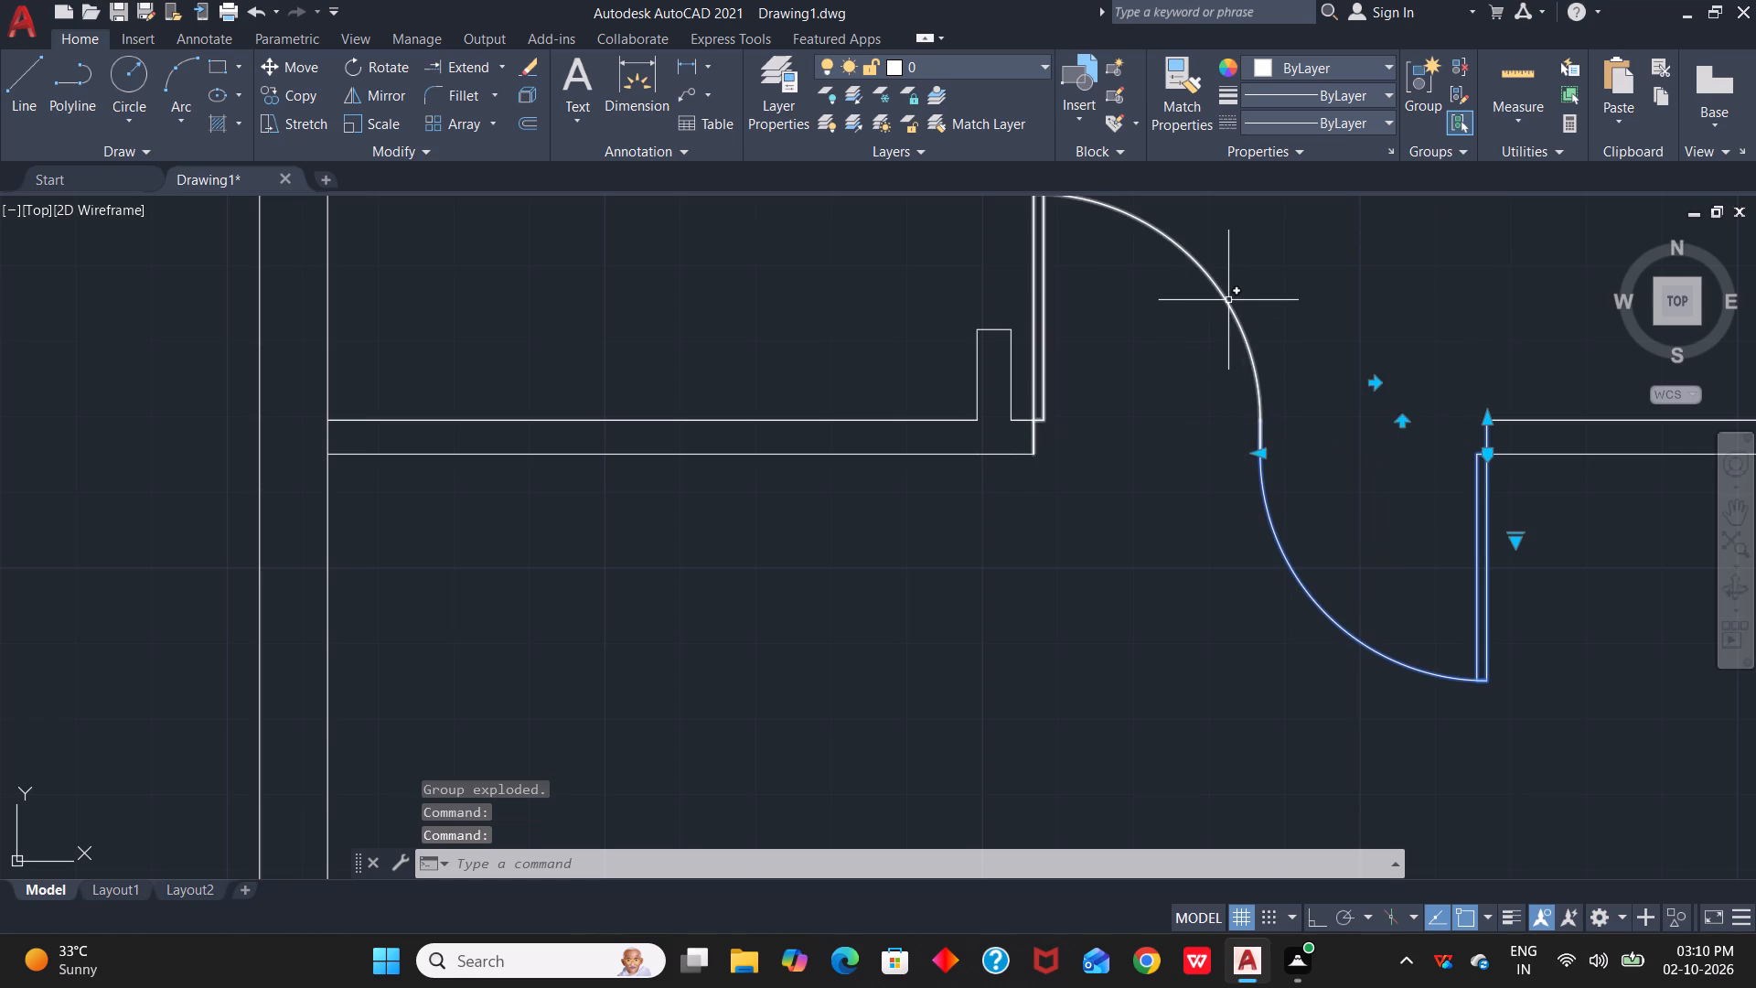
left_click(1227, 304)
left_click(1121, 451)
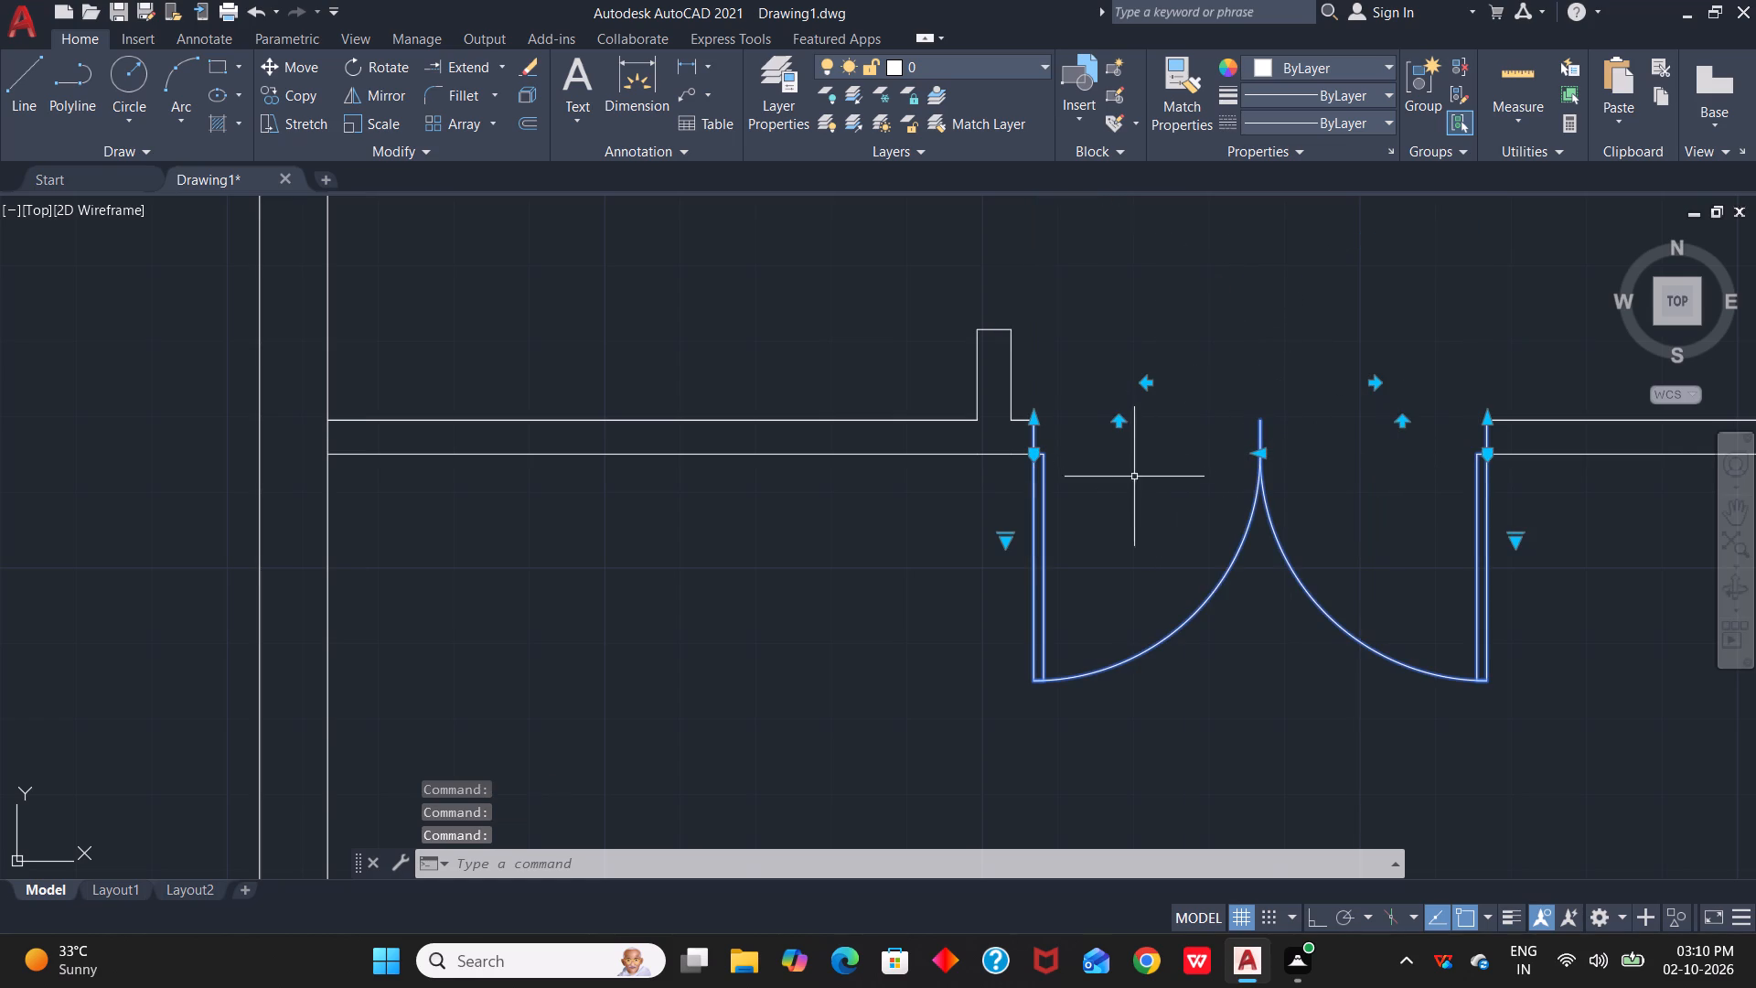
Group the two flipped leaves of the southern double door again.
scroll(1280, 494, "down", 2)
scroll(1337, 572, "down", 1)
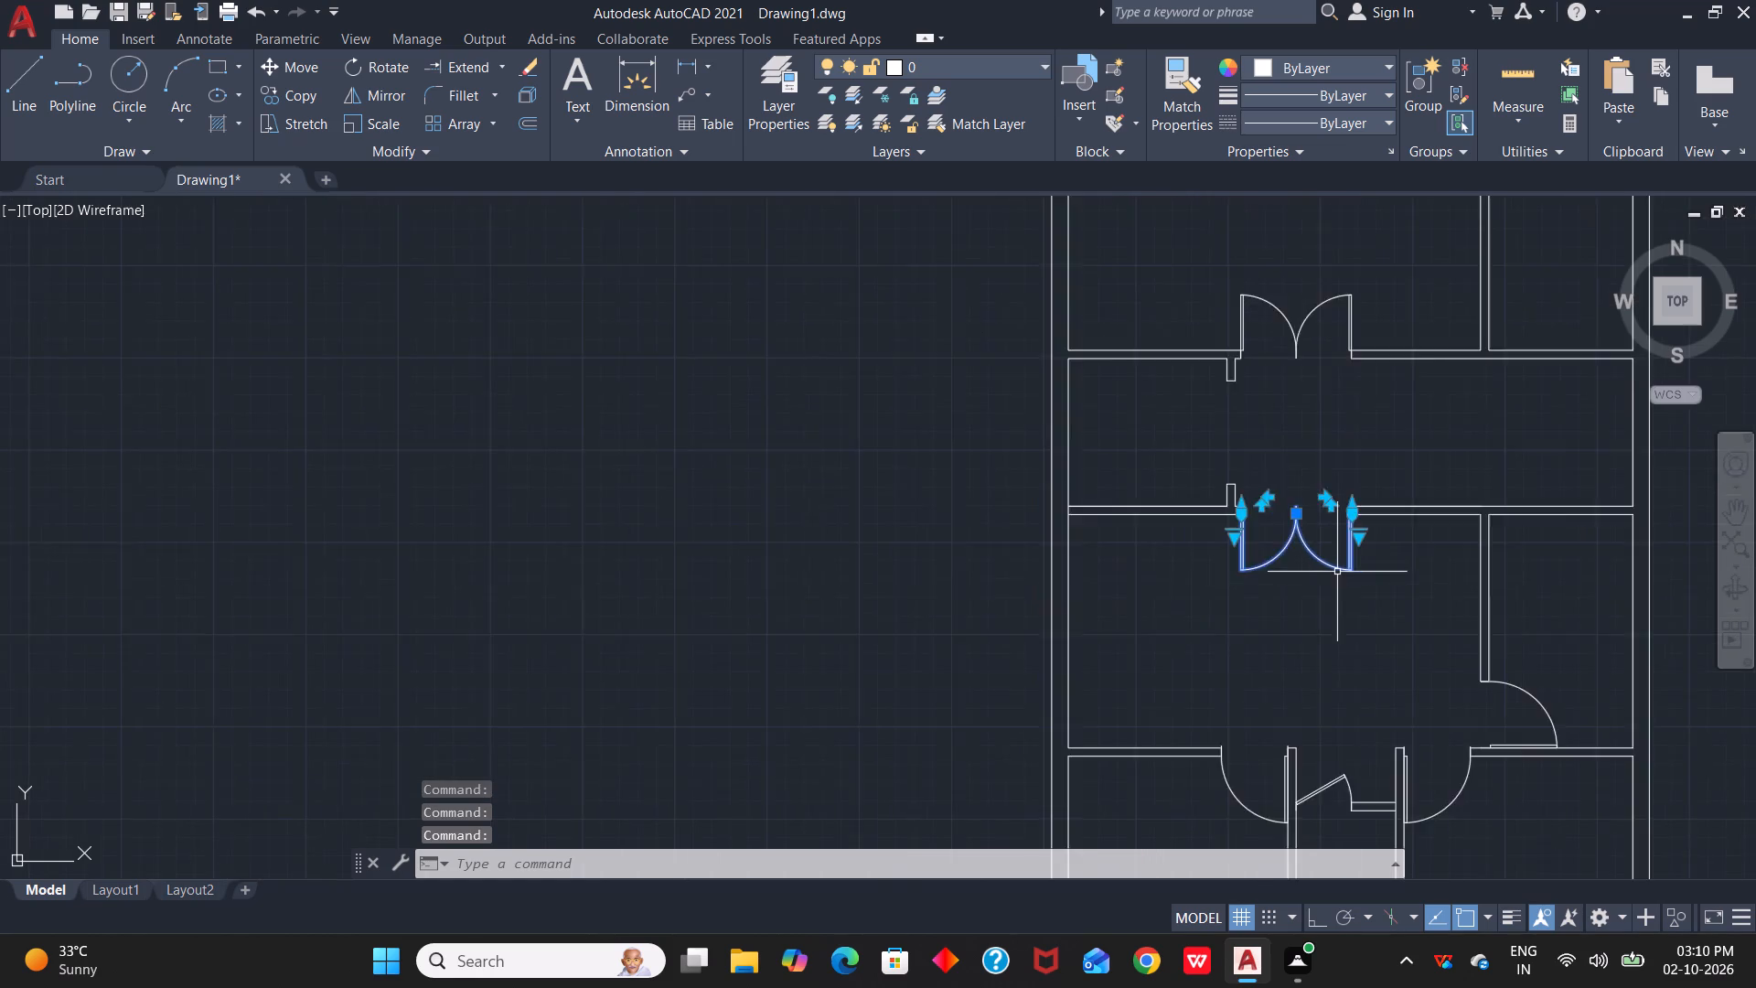
scroll(1337, 572, "down", 1)
scroll(1364, 515, "up", 2)
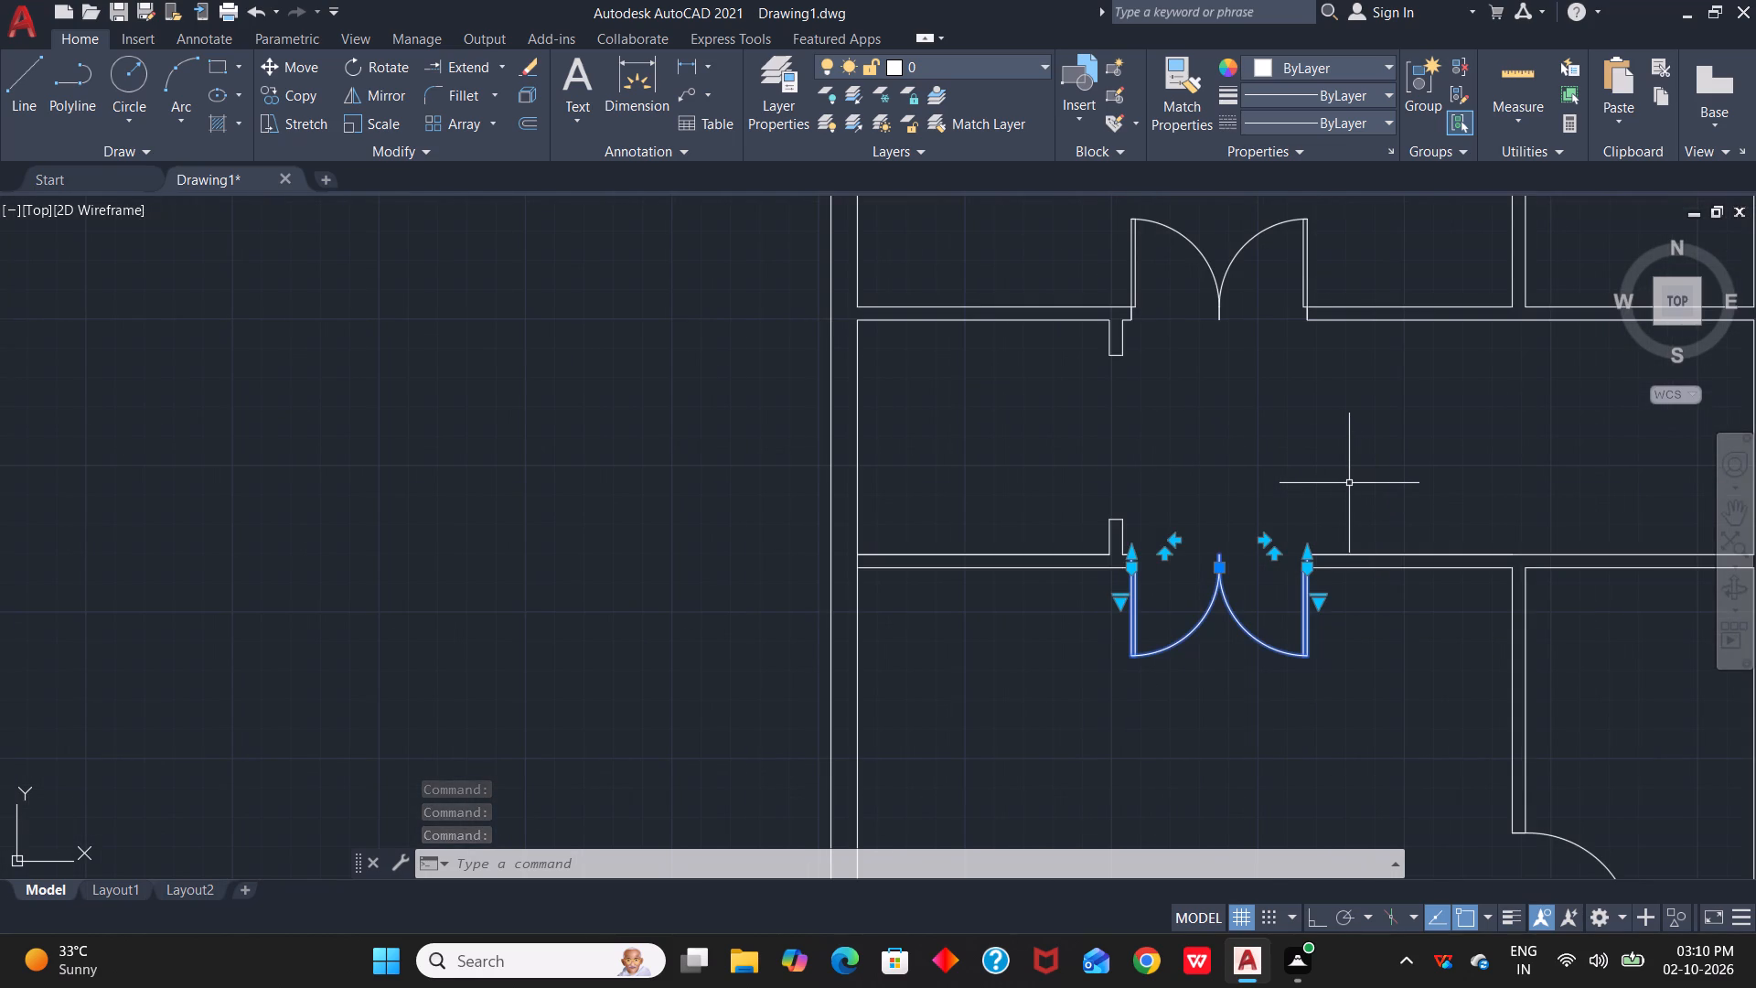
type("g")
key("space")
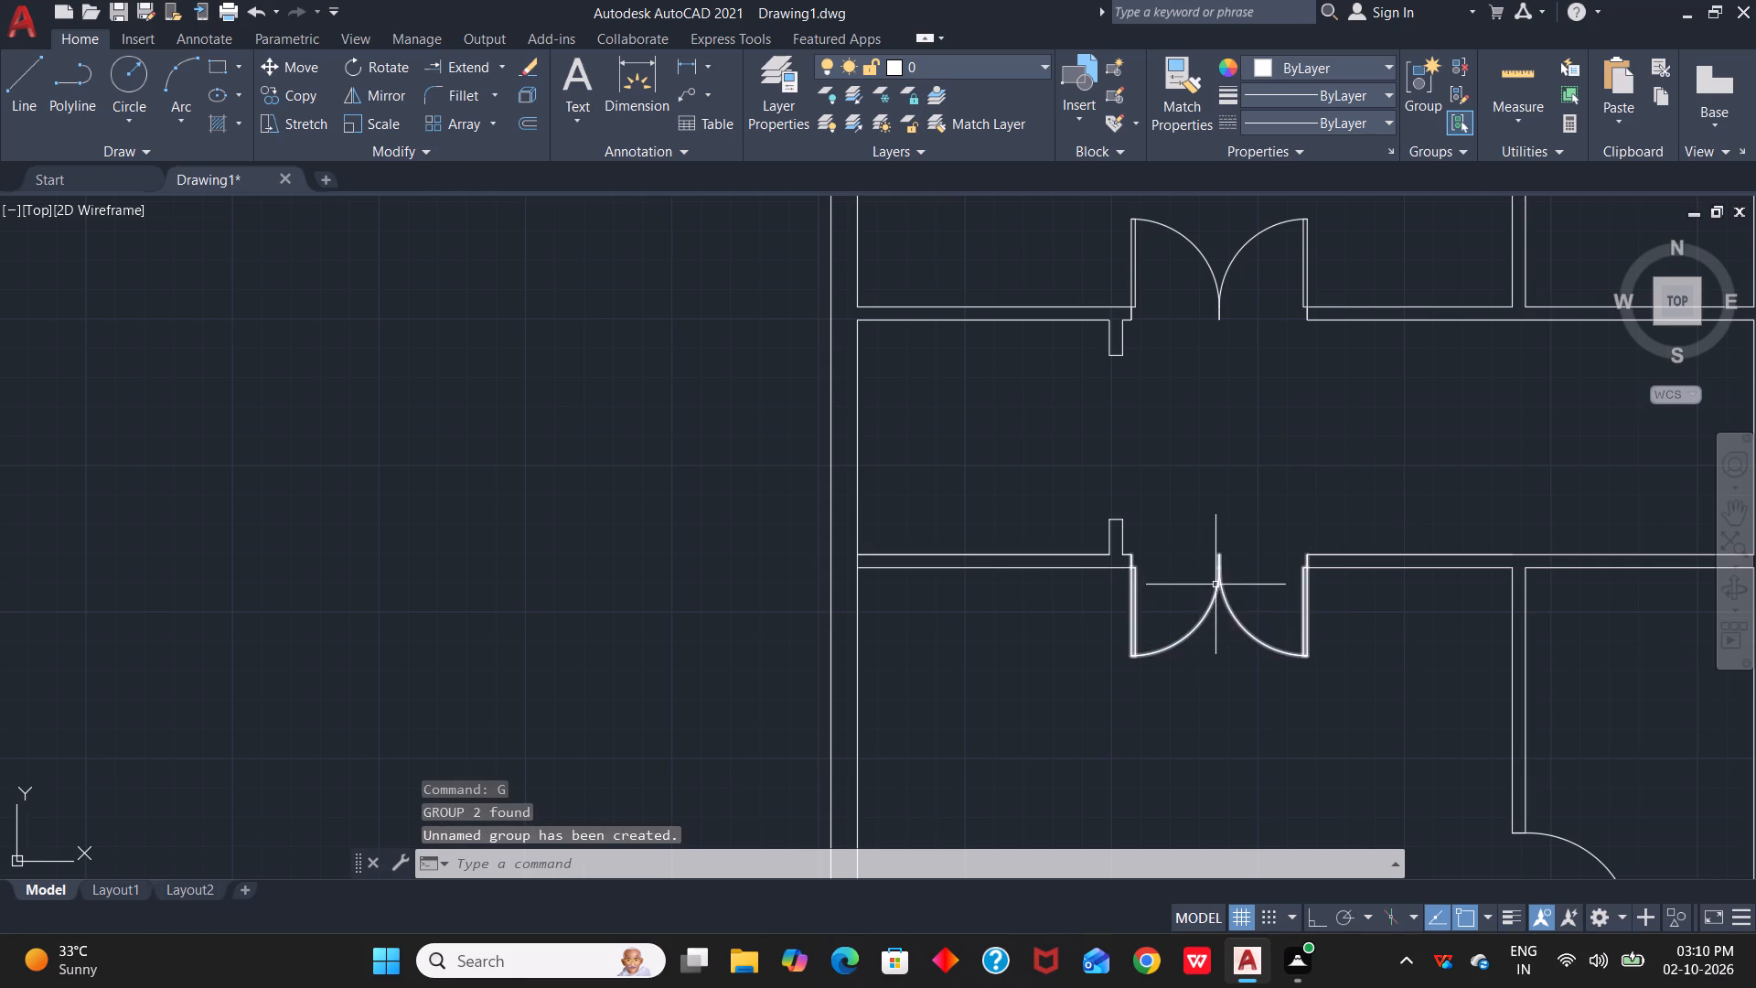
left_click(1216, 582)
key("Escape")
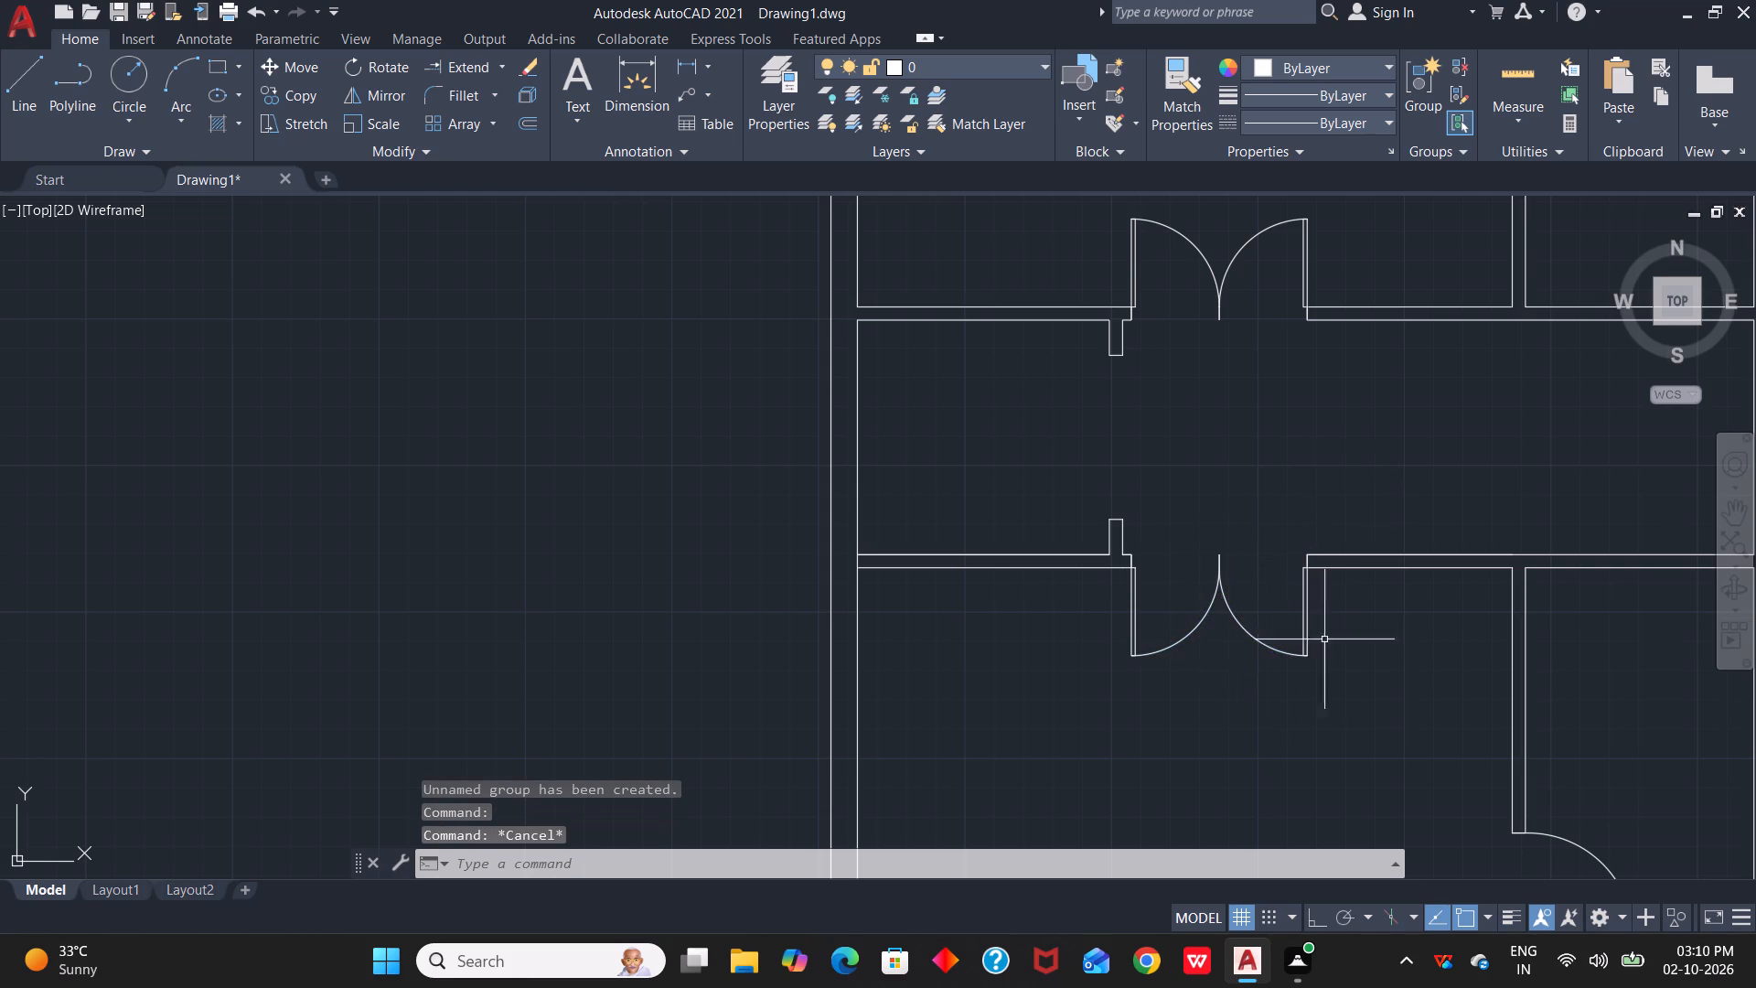
Flip the door of the small room at the plan's south end to swing south from its west jamb, opened 90º.
scroll(1208, 295, "down", 1)
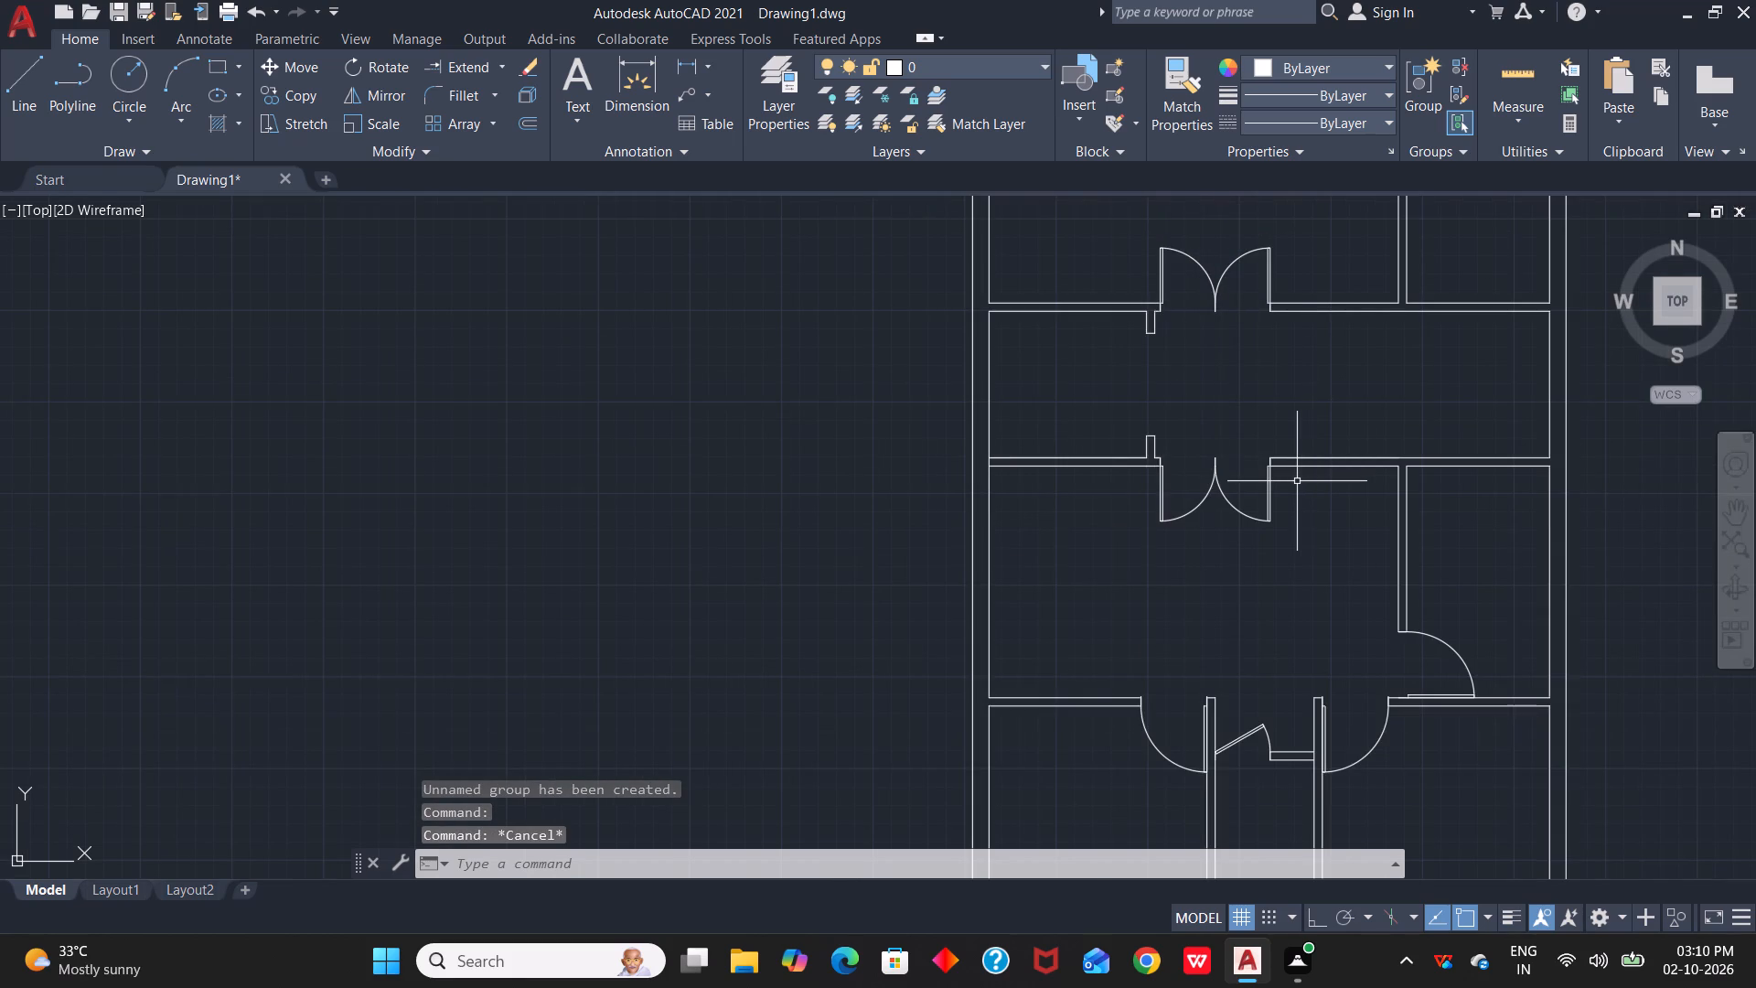
scroll(1292, 481, "down", 1)
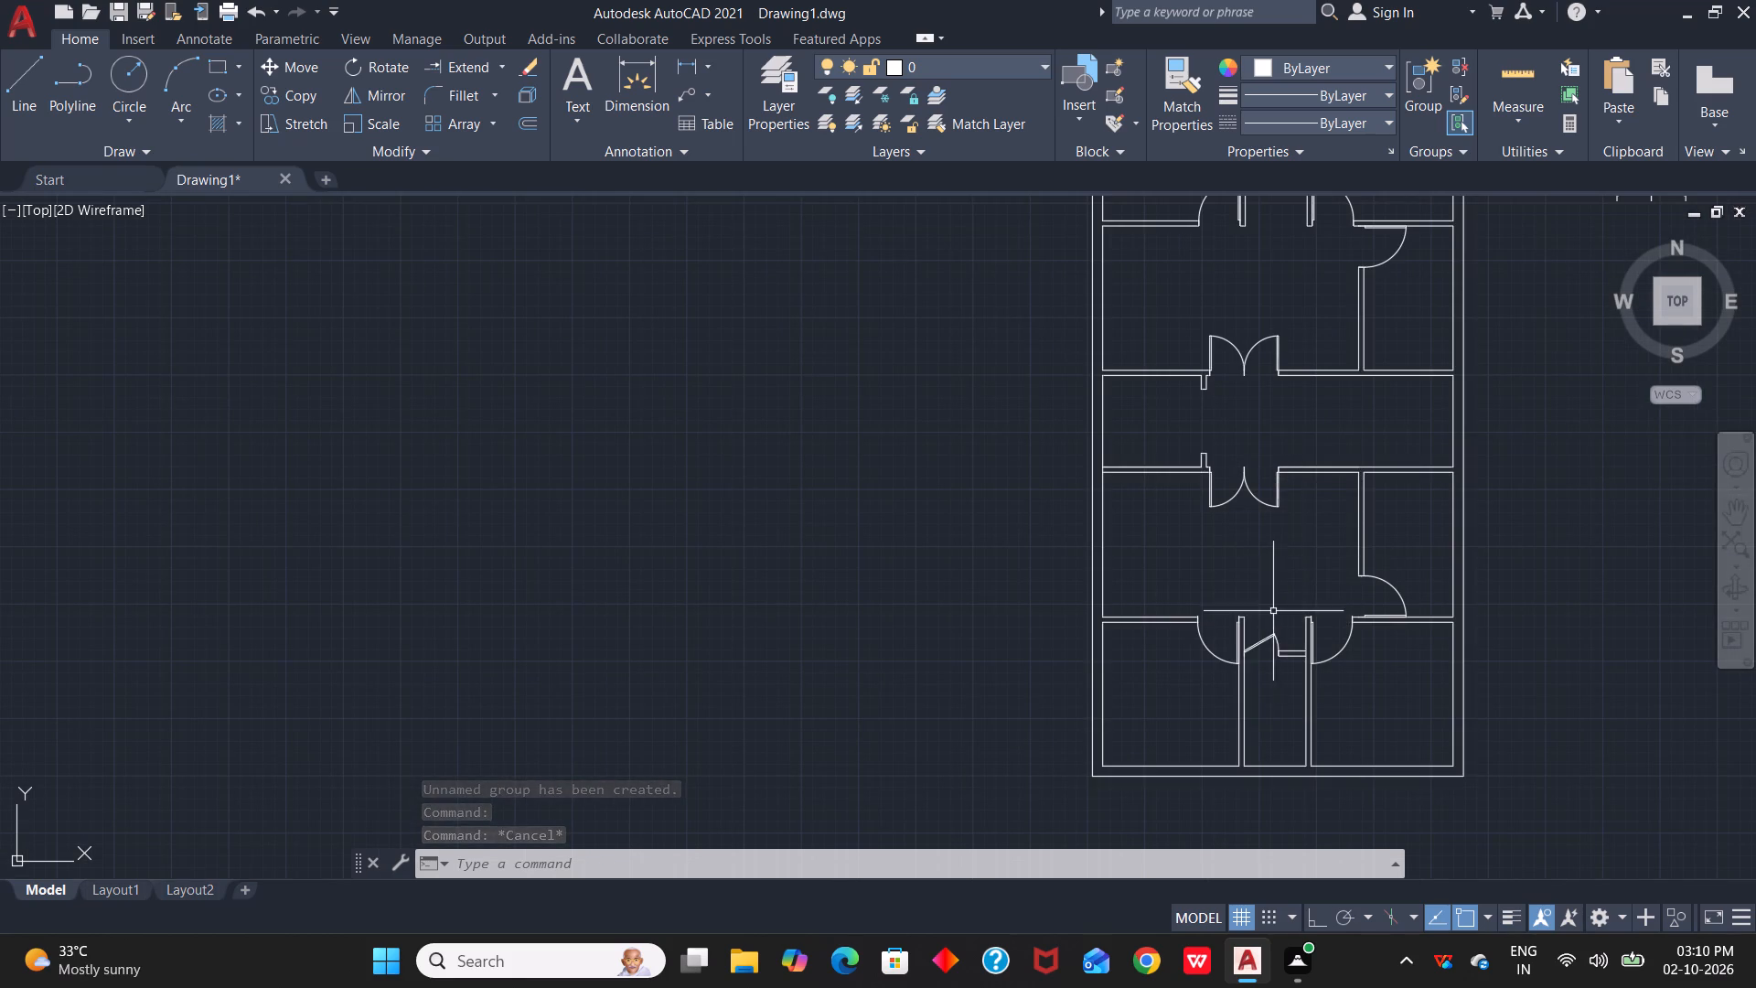
scroll(1273, 611, "up", 2)
left_click(1243, 683)
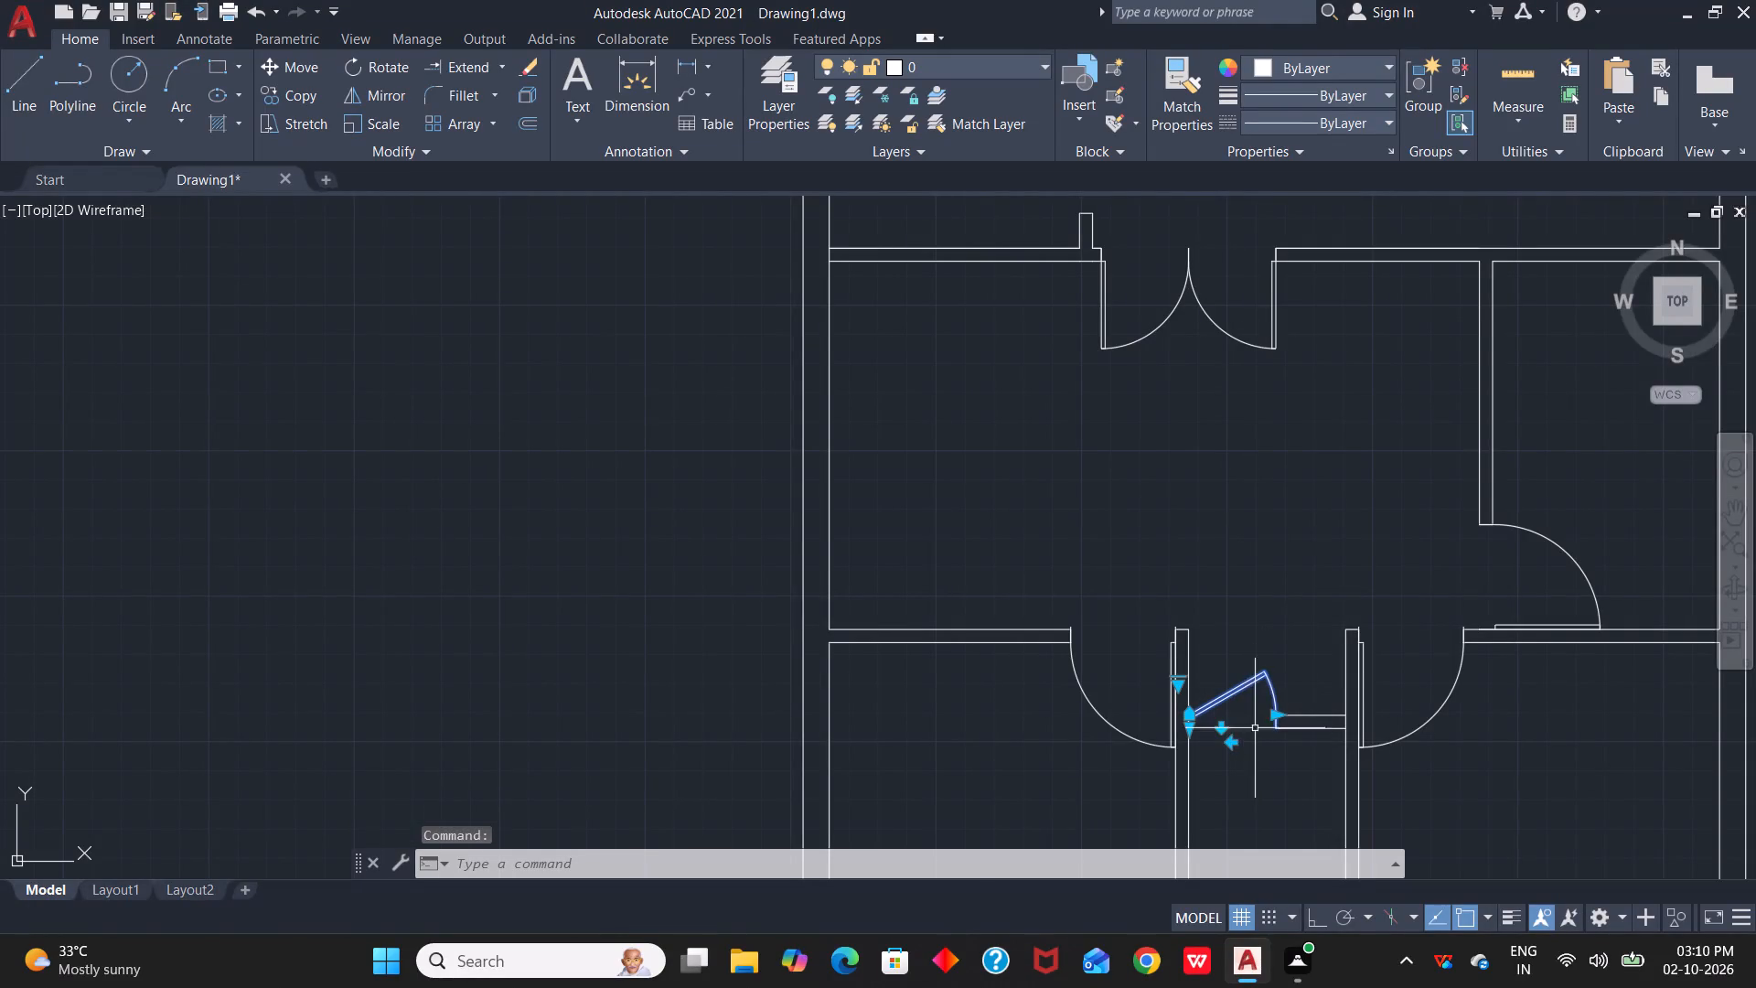
left_click(1230, 738)
left_click(1240, 728)
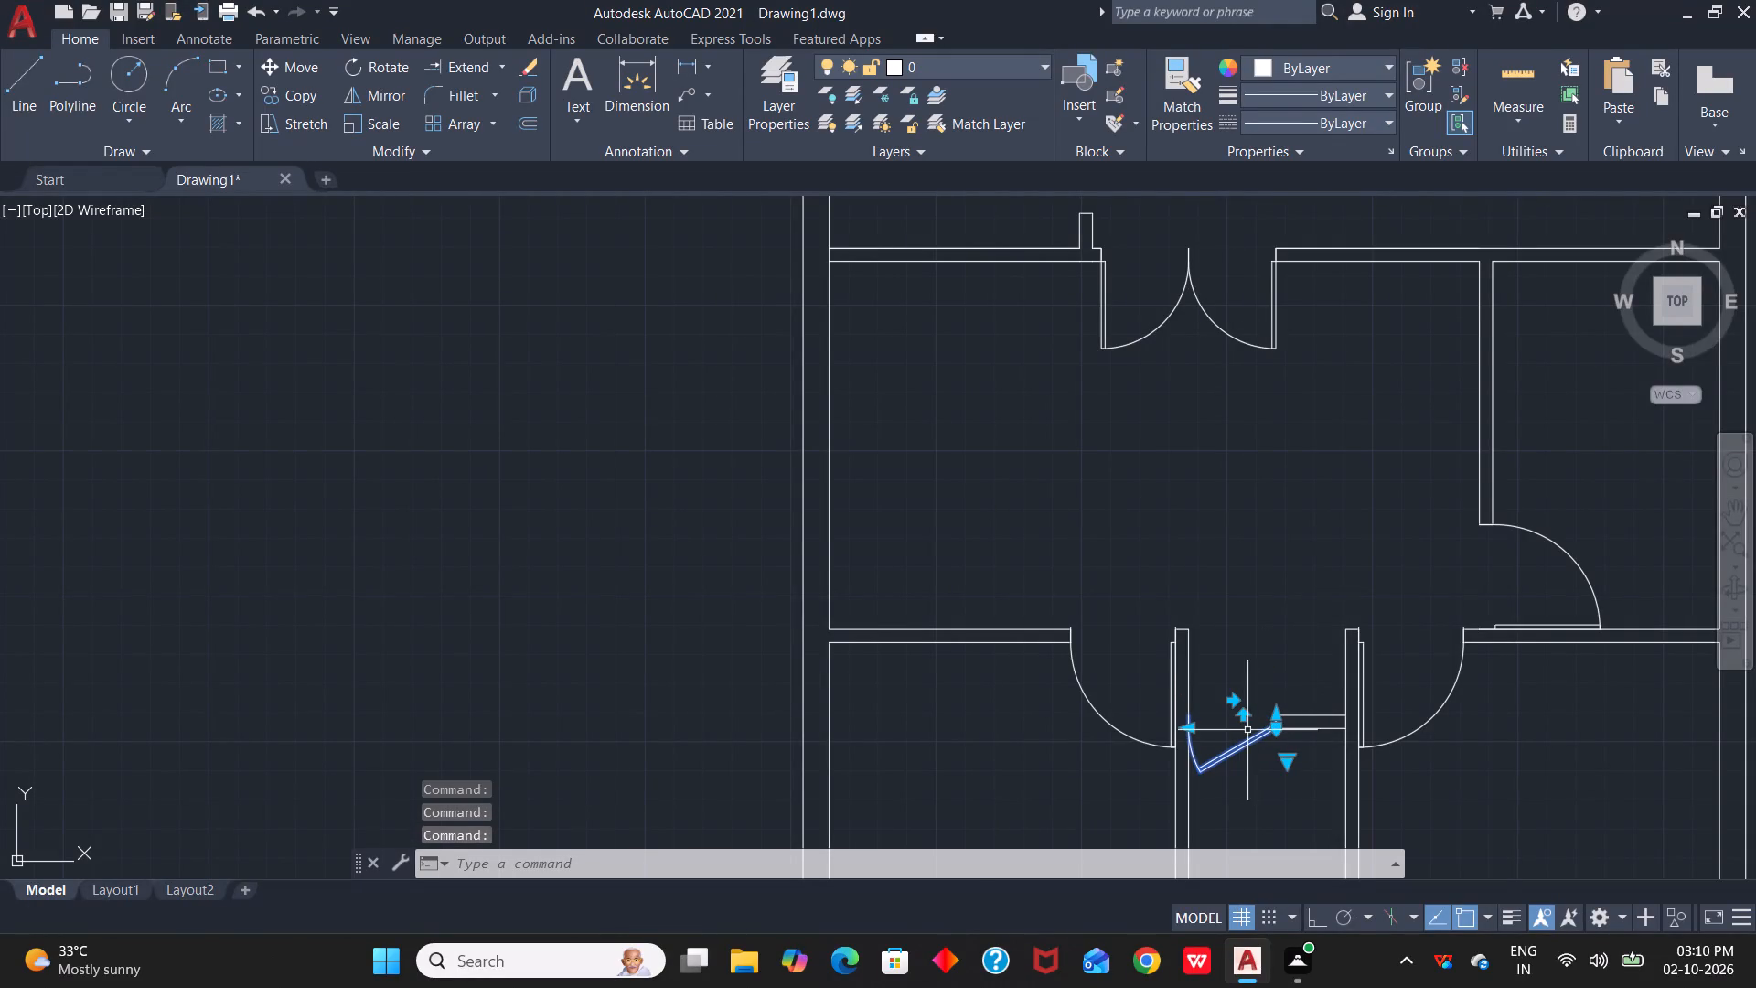
left_click(1235, 700)
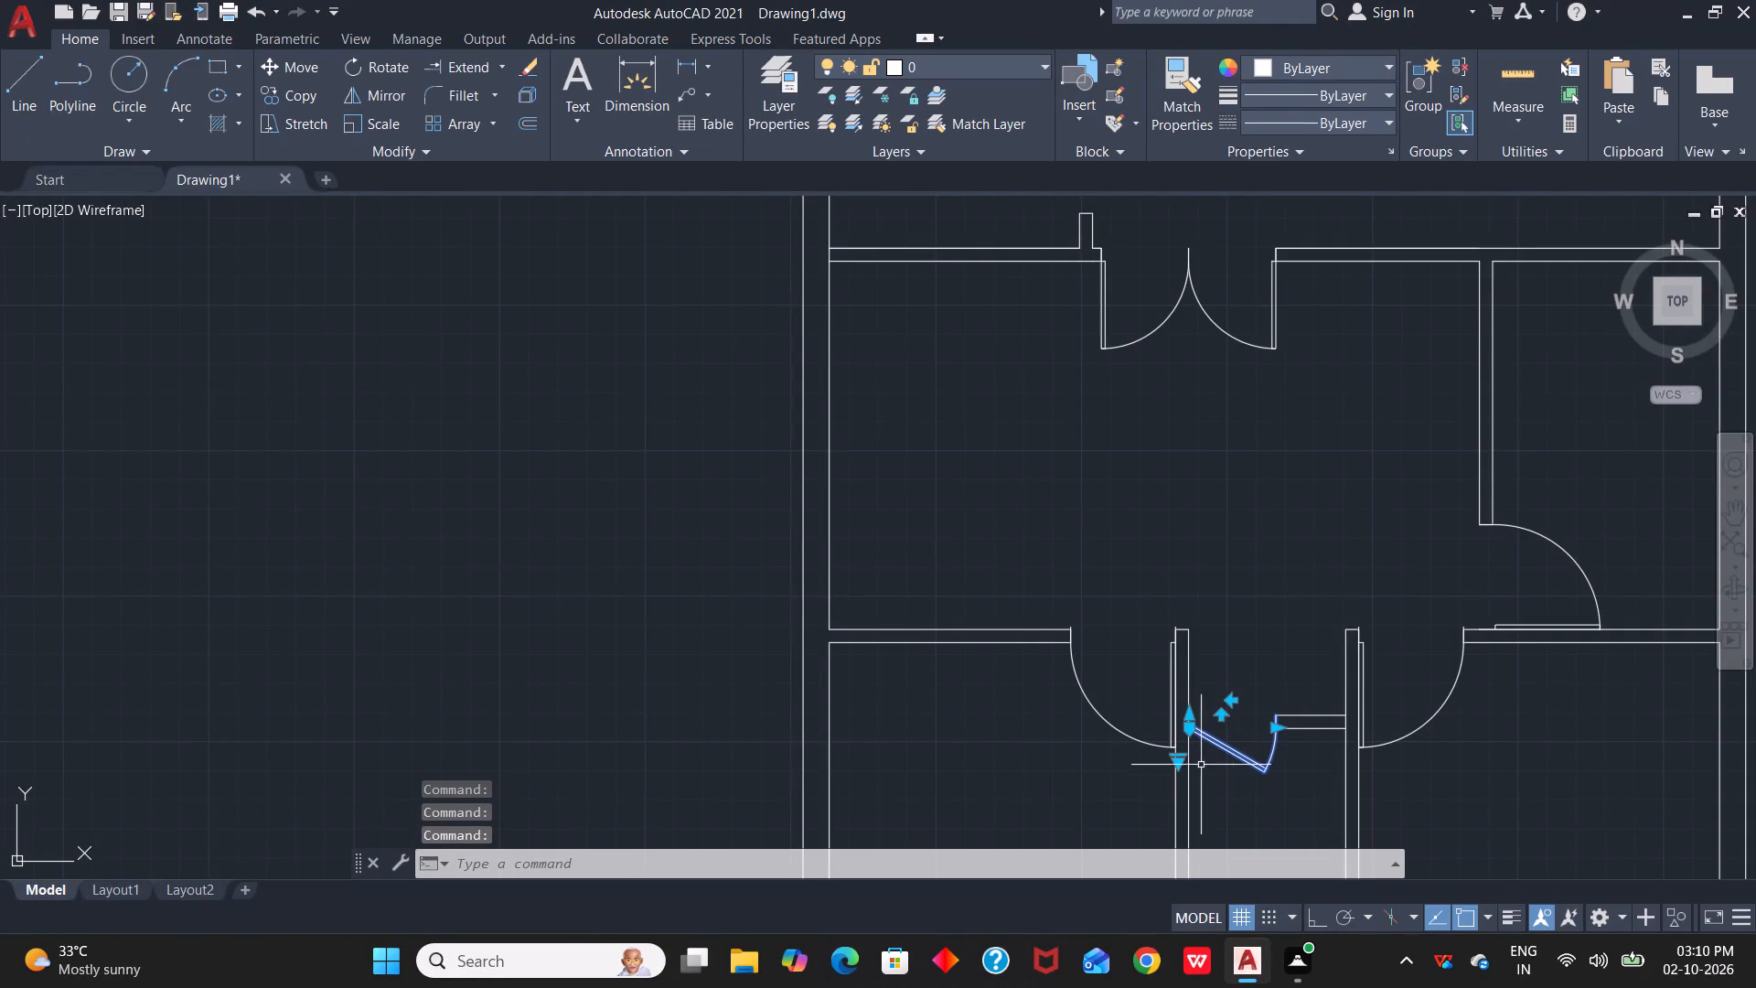
left_click(1176, 761)
left_click(1246, 842)
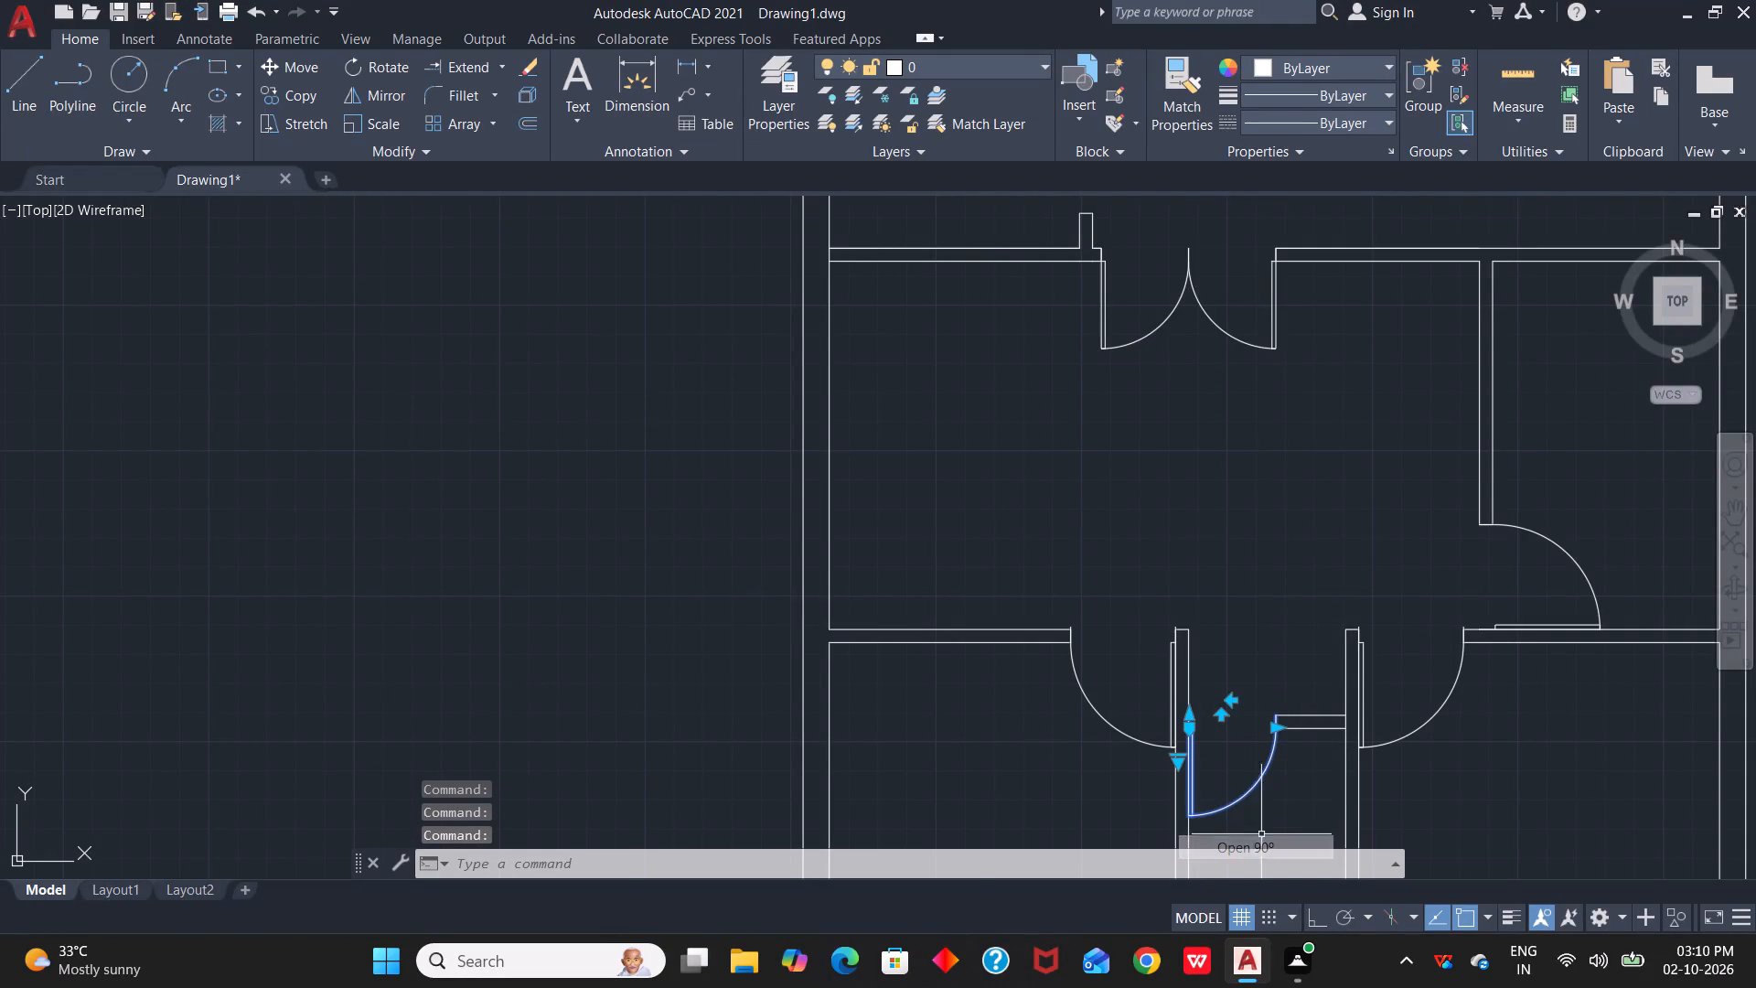
Set the door of the small room at the plan's north end to Open 90º.
scroll(1275, 772, "down", 2)
middle_click_drag(1294, 677, 1324, 837)
scroll(1320, 739, "down", 1)
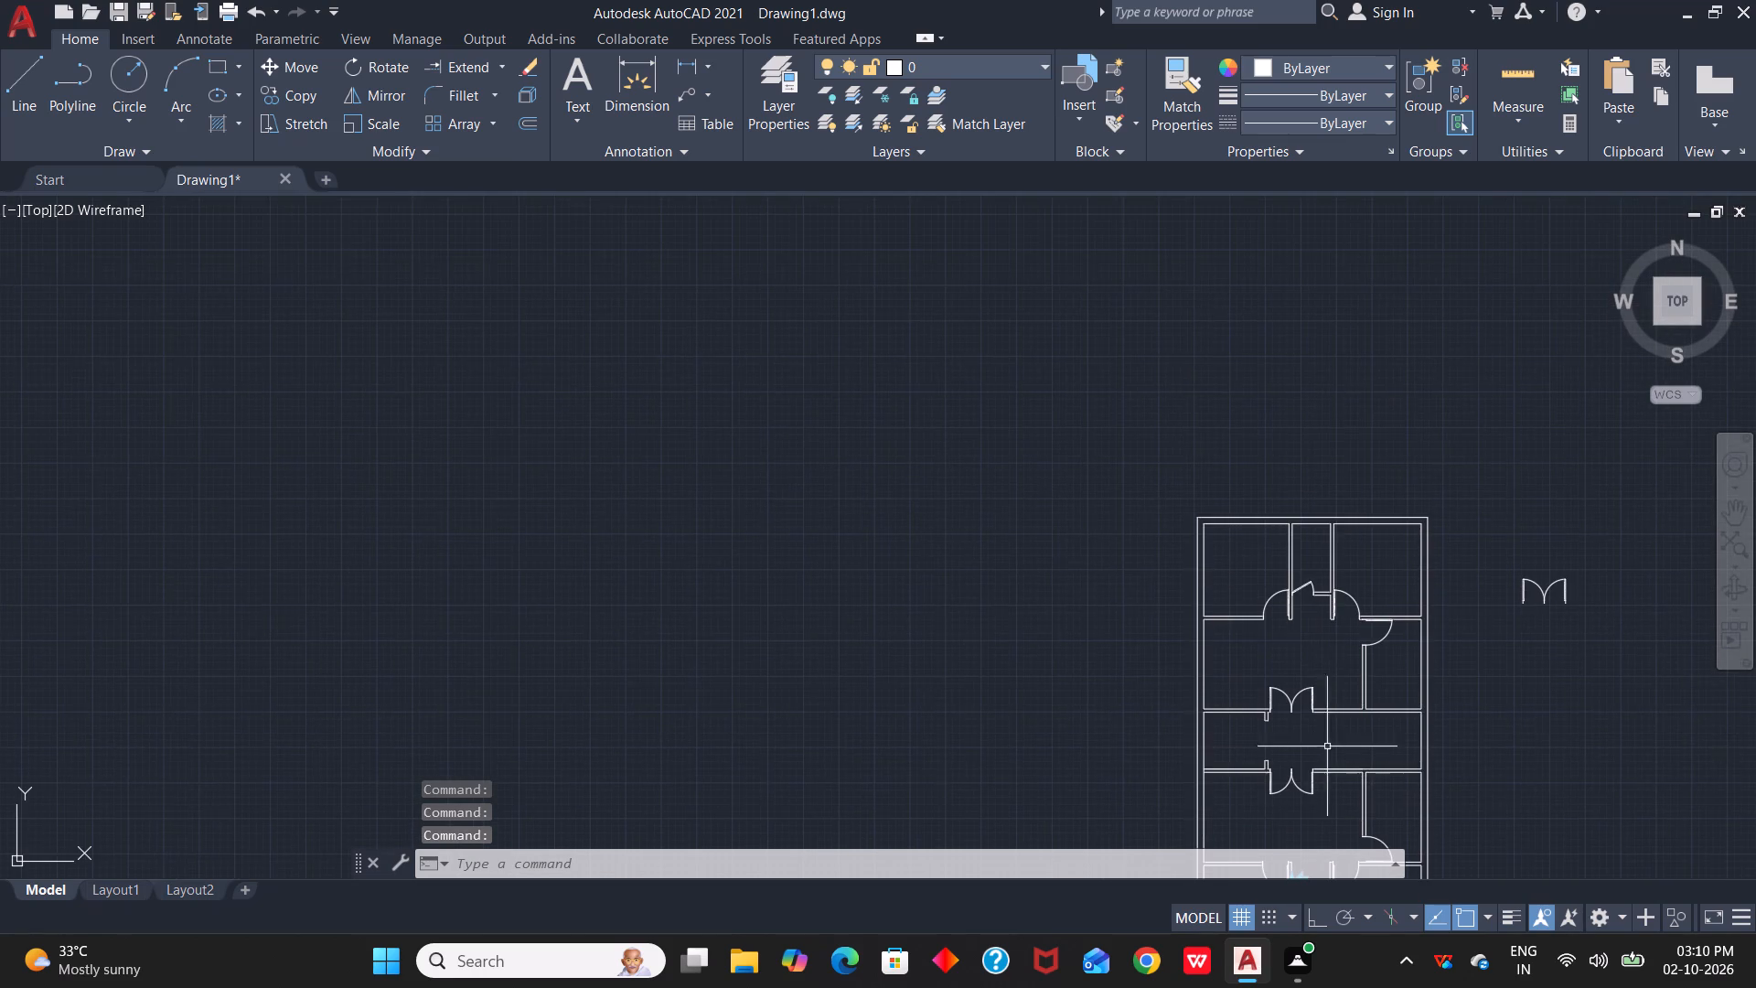
left_click(1305, 589)
scroll(1305, 585, "up", 5)
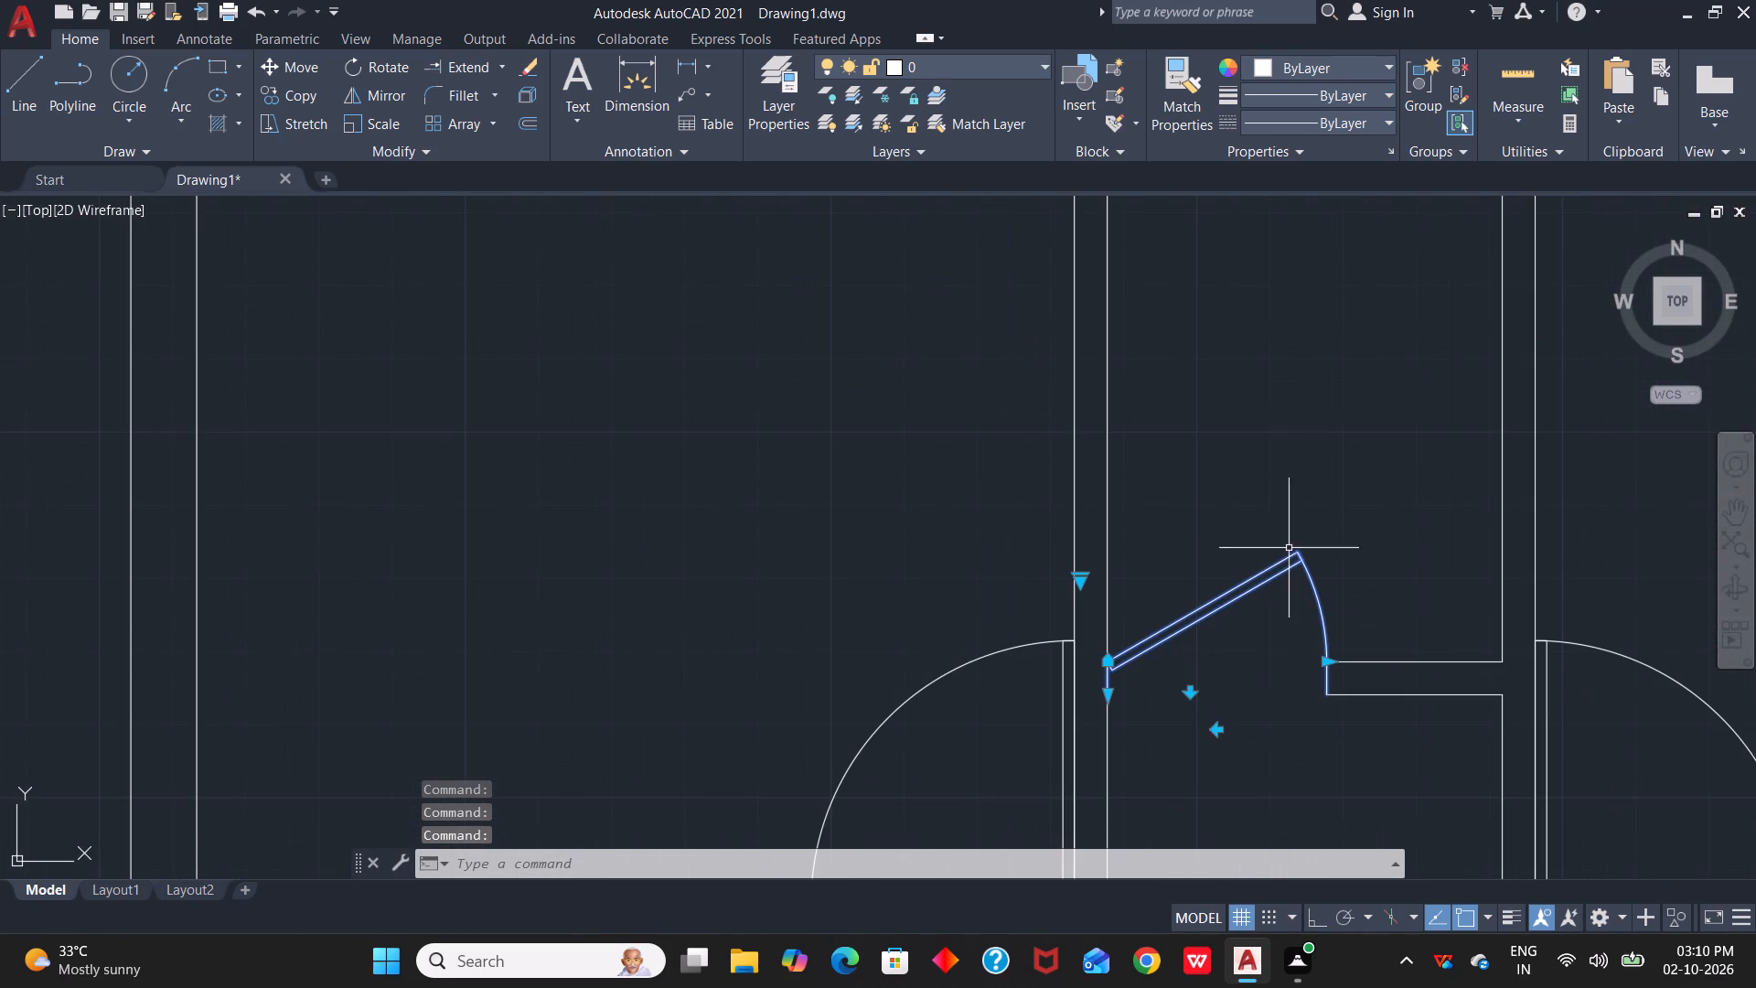
left_click(1085, 579)
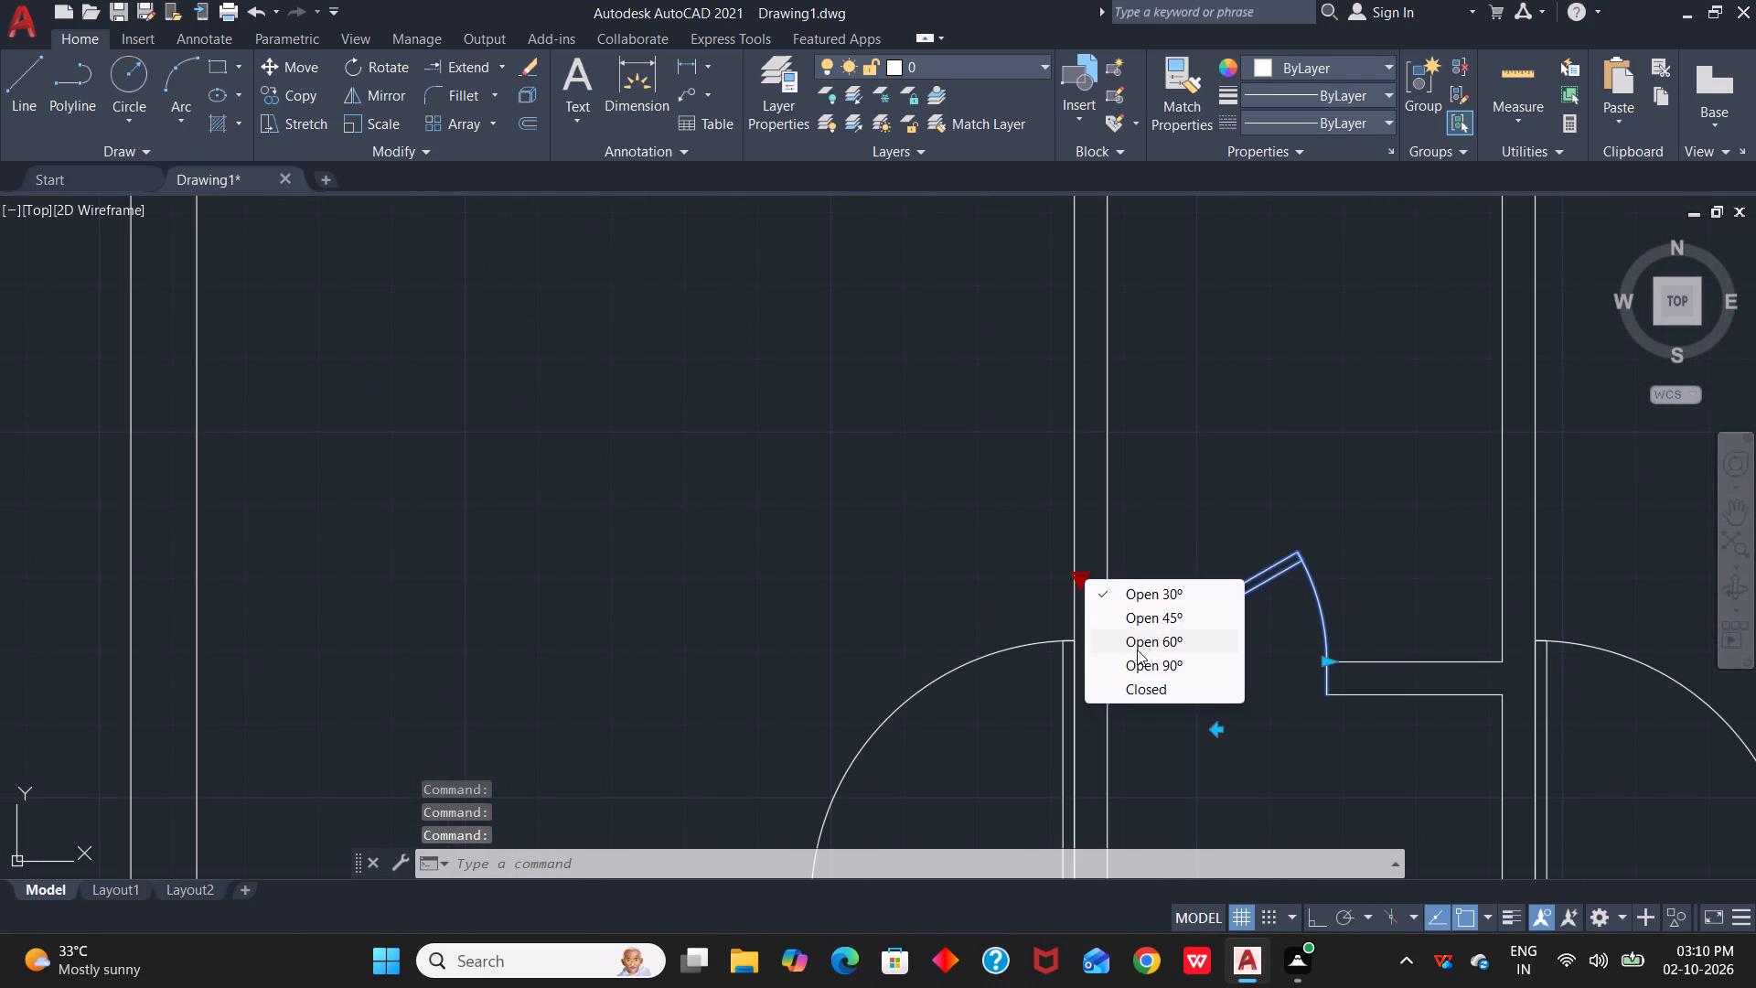
left_click(1137, 659)
scroll(1326, 711, "down", 3)
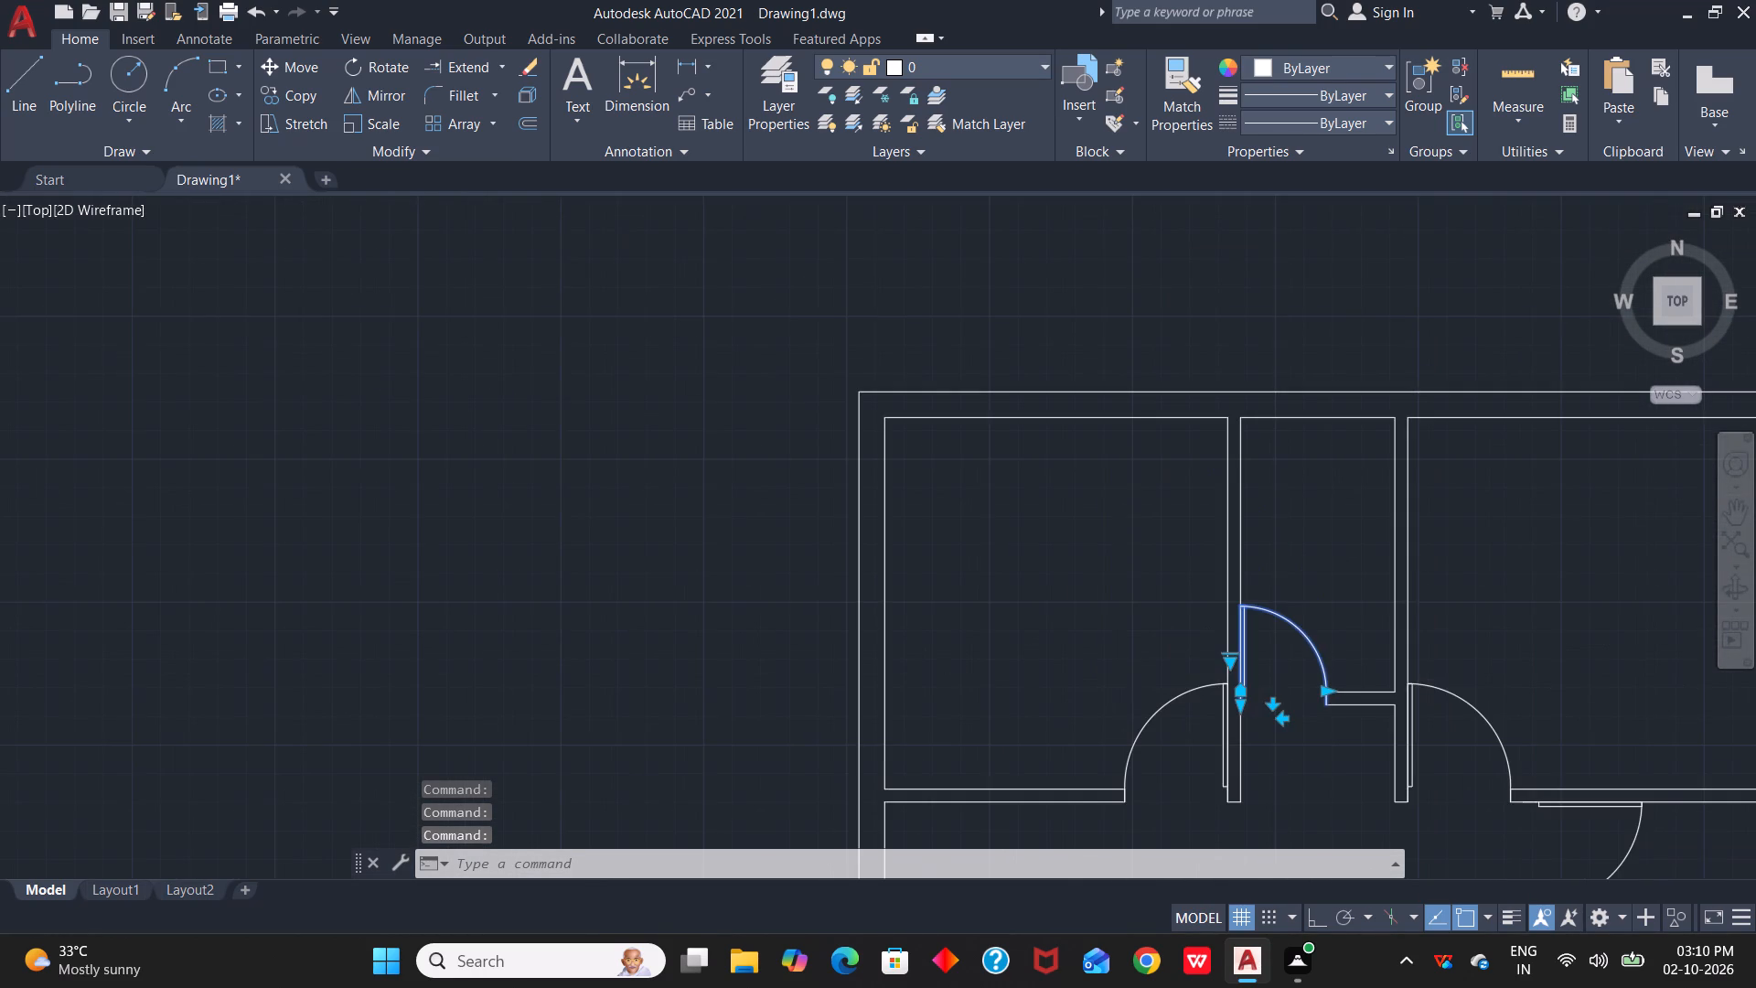
key("Escape")
key("Escape")
Delete the spare double door lying east of the floor plan.
scroll(1316, 728, "down", 3)
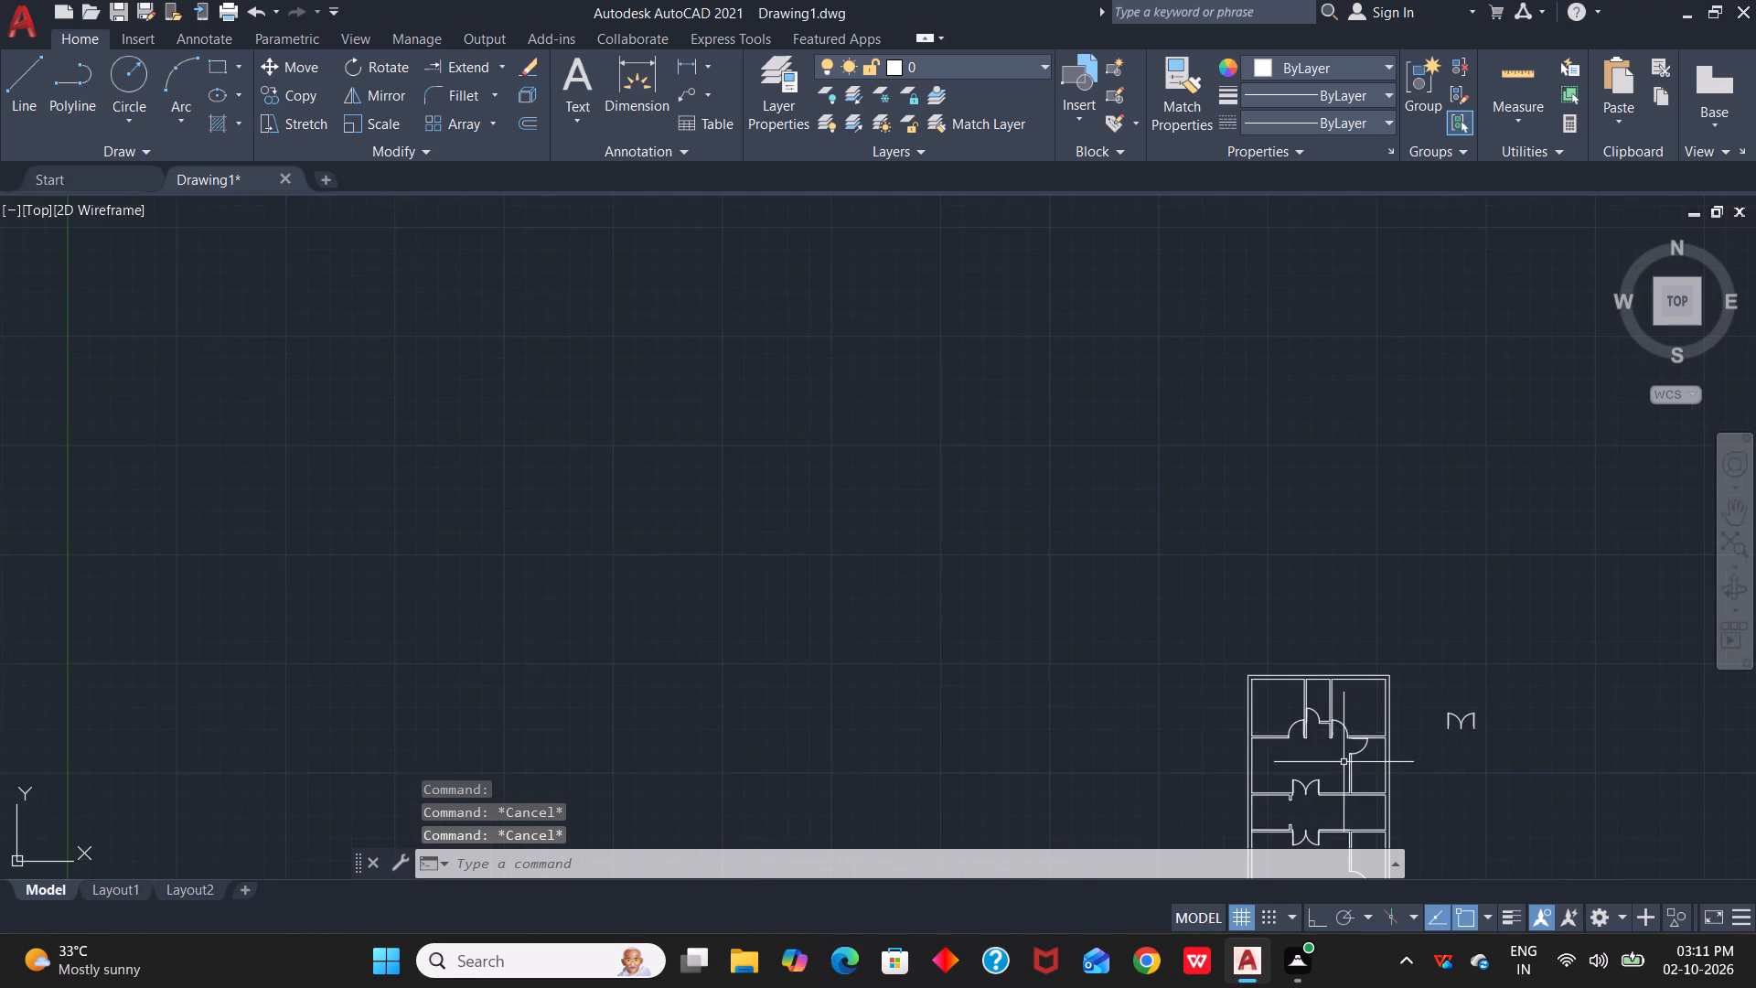
middle_click_drag(1342, 757, 1193, 461)
left_click_drag(1283, 382, 1293, 392)
left_click(1381, 556)
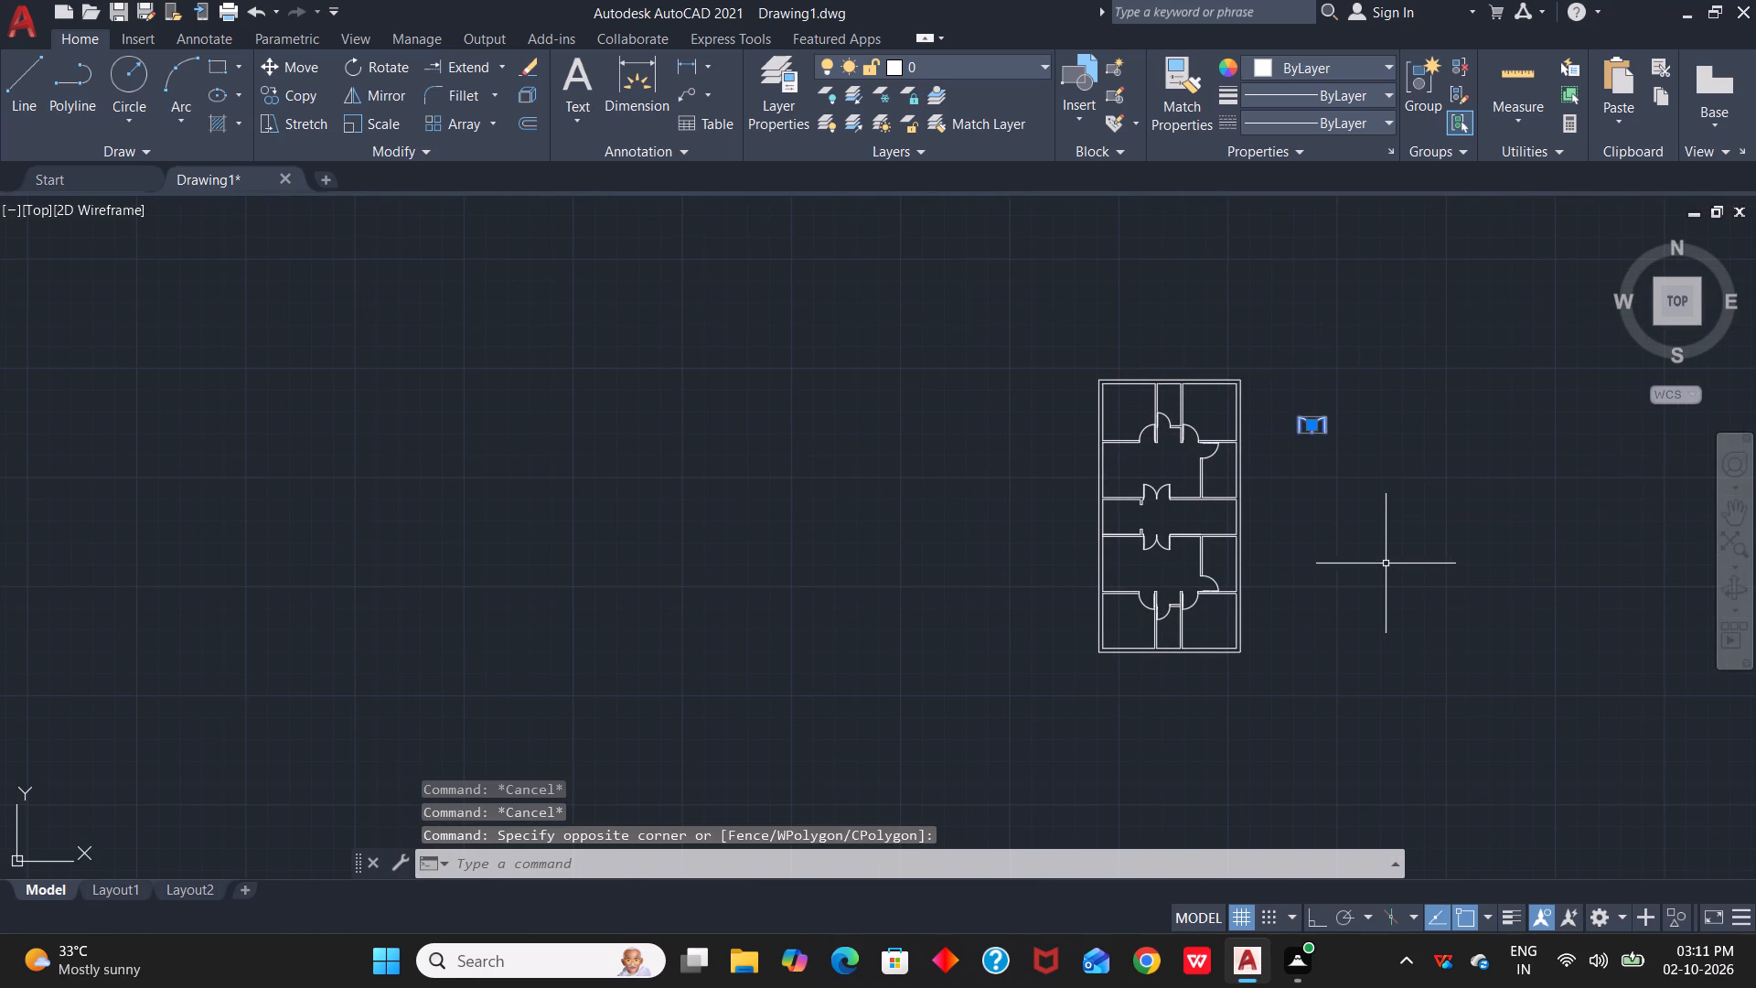
key("Delete")
Create multiline text in the middle of the northwest room with BED ROOM as its first line.
scroll(1322, 589, "up", 2)
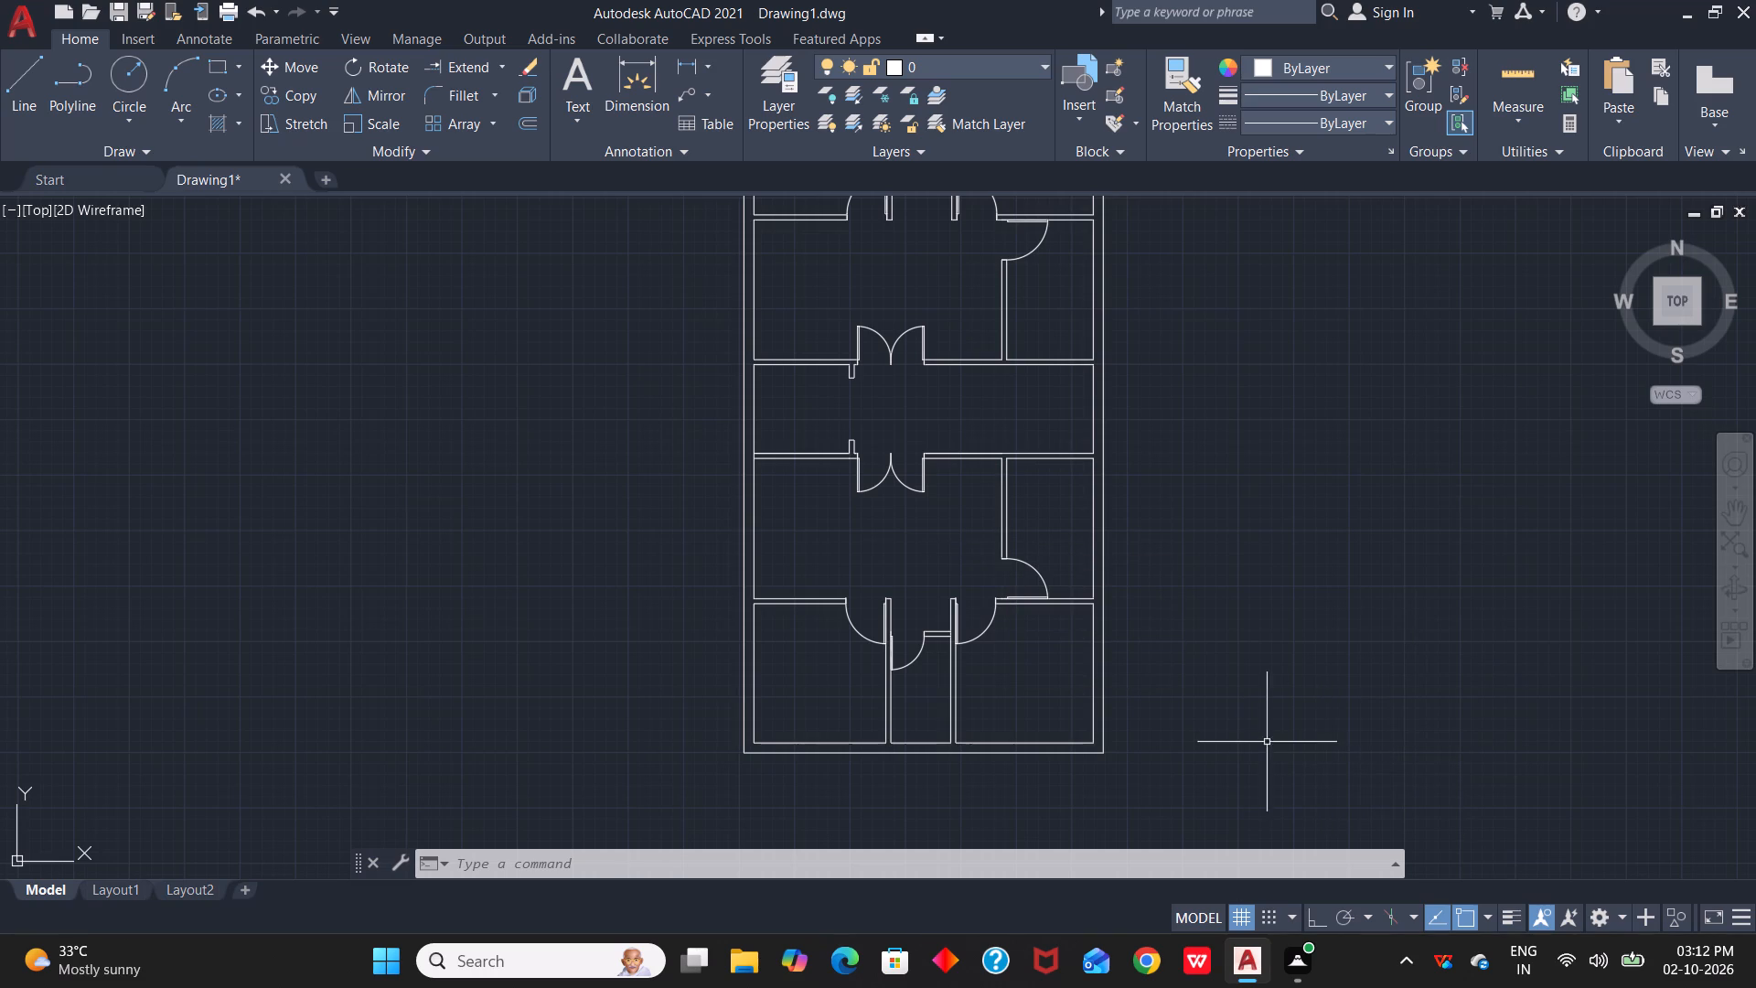
scroll(1246, 511, "down", 2)
scroll(1219, 500, "up", 1)
middle_click(1219, 499)
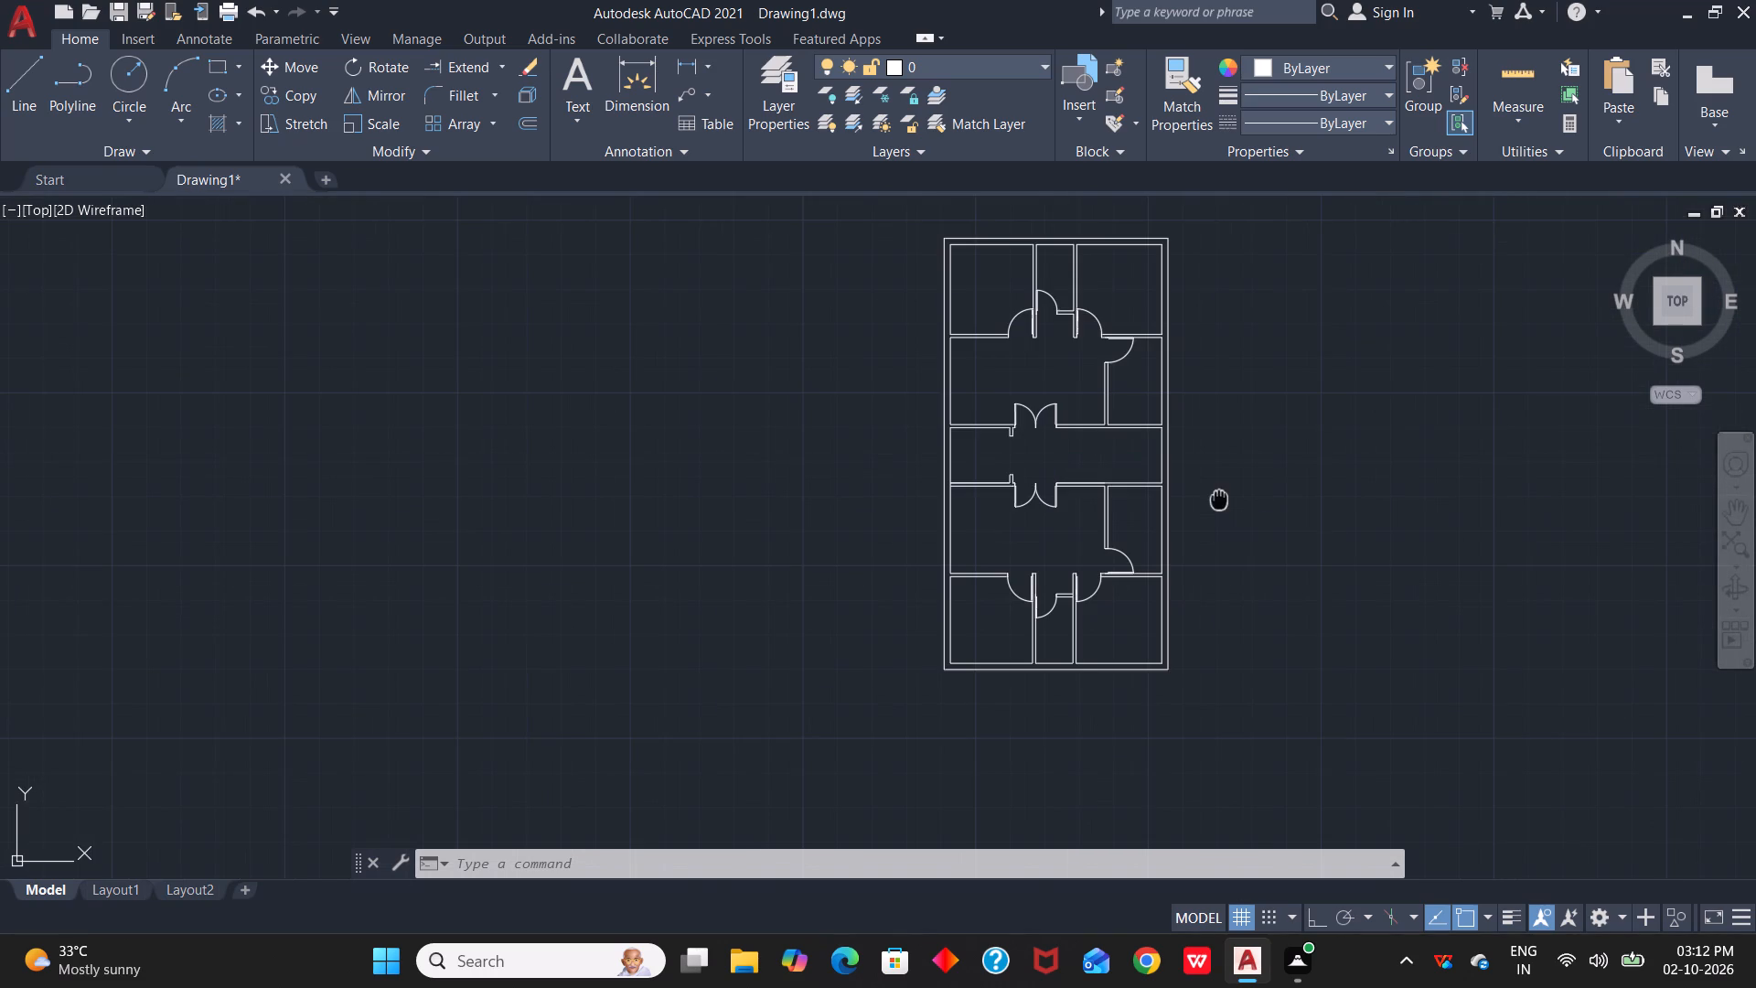
scroll(1109, 314, "up", 2)
middle_click_drag(1115, 332, 1335, 396)
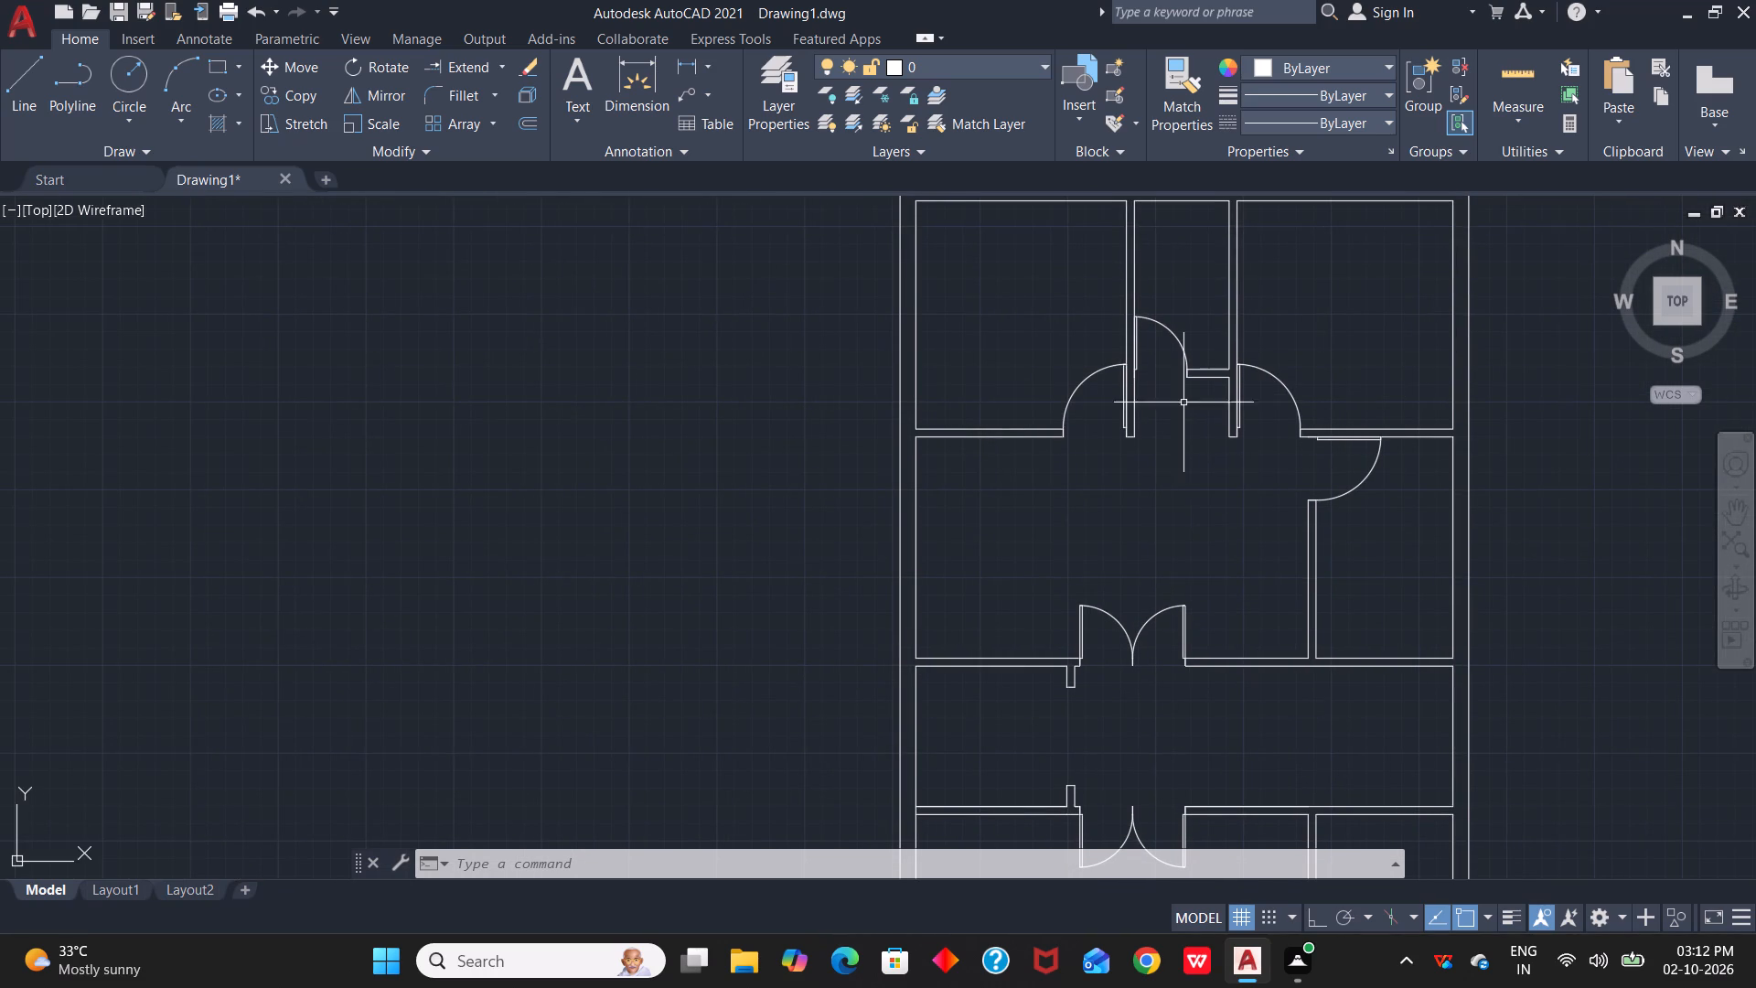
key("Escape")
key("Escape")
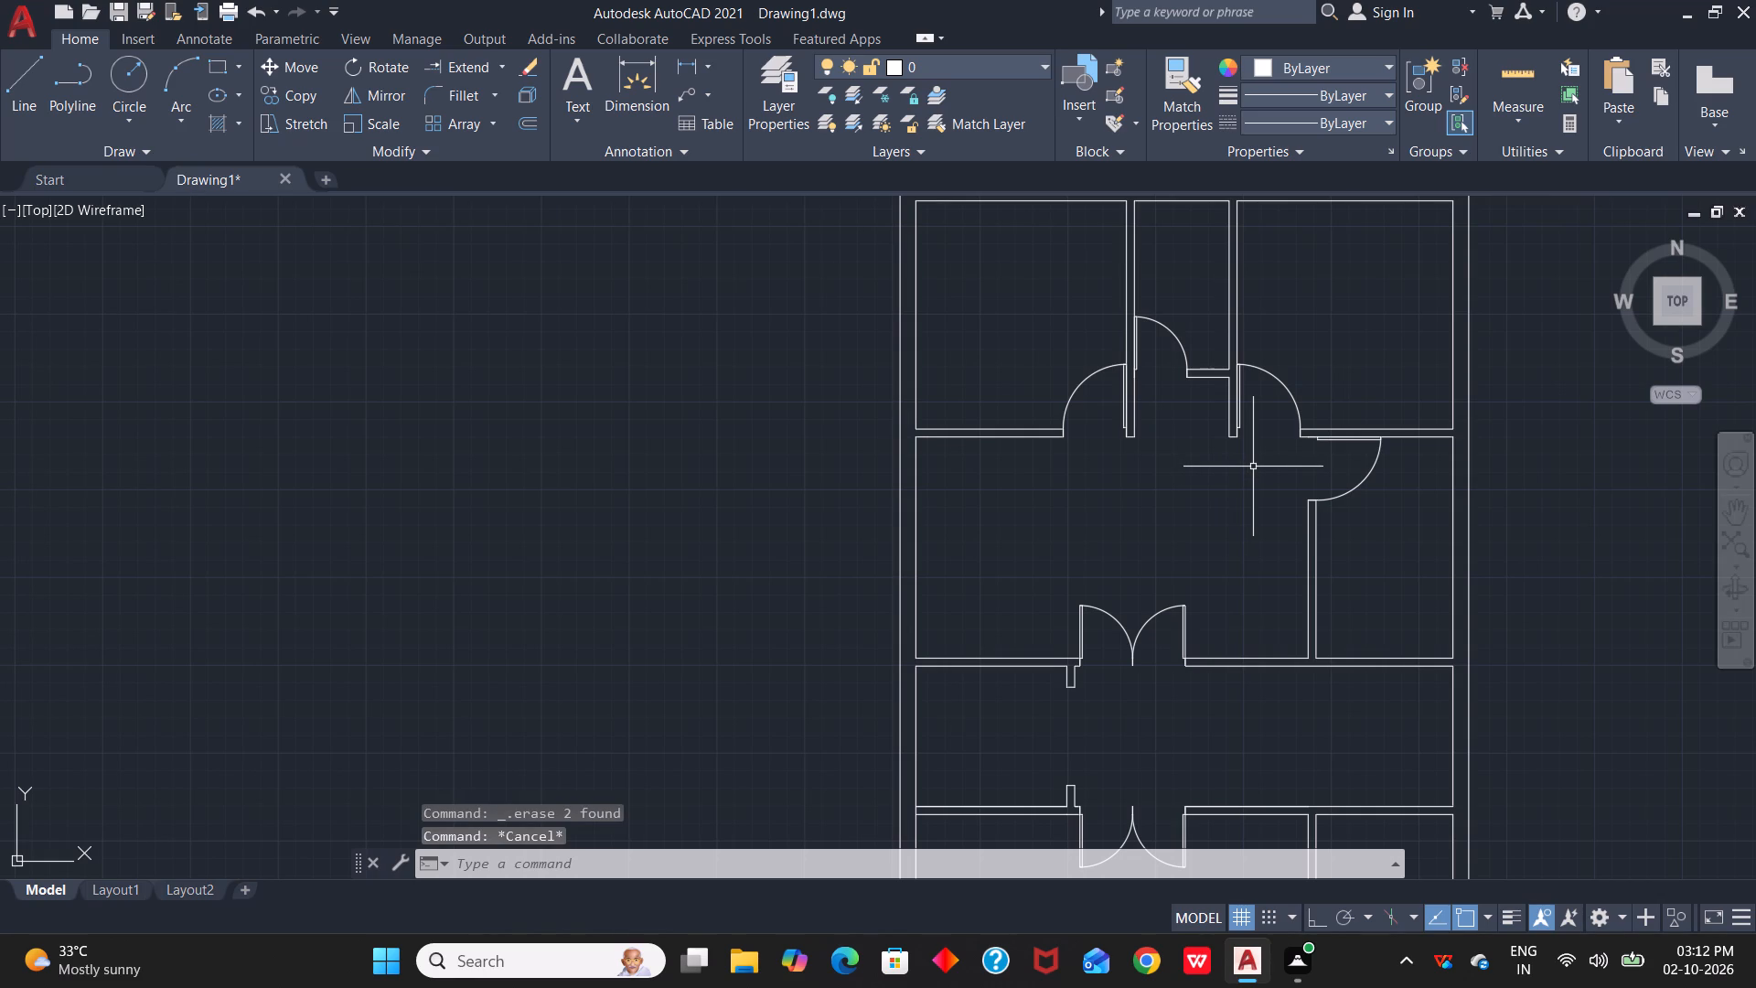
type("mt")
key("space")
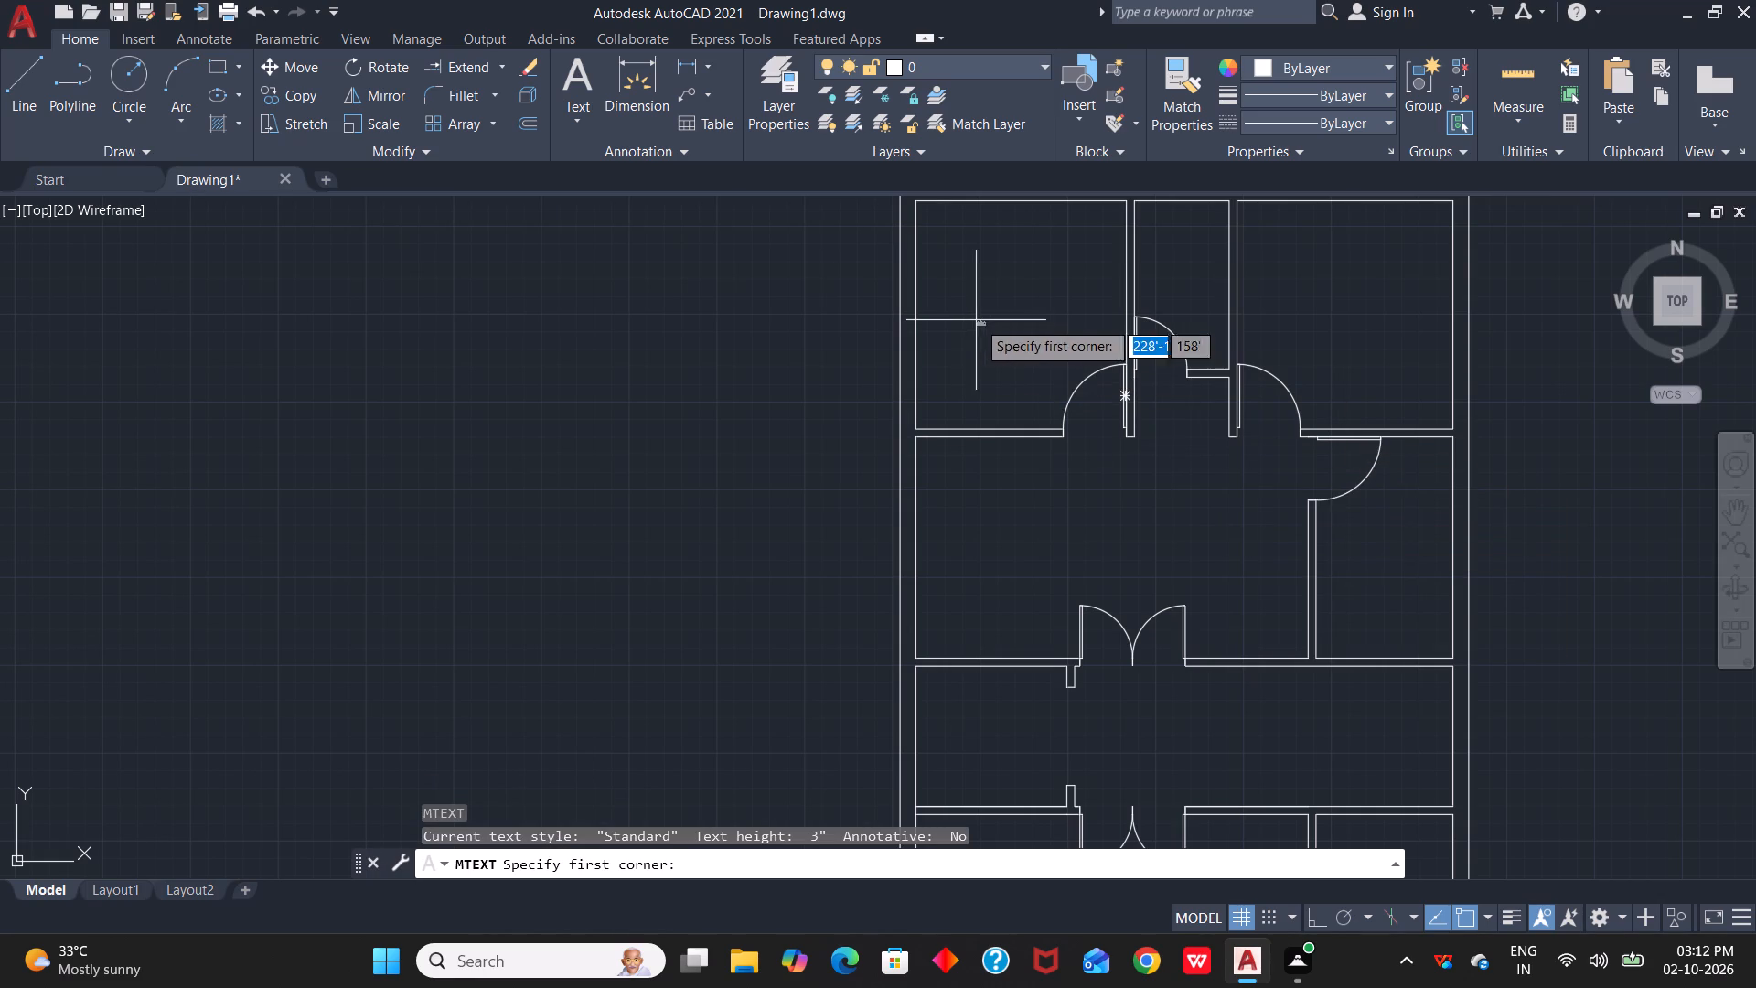
scroll(985, 296, "up", 2)
left_click(1000, 285)
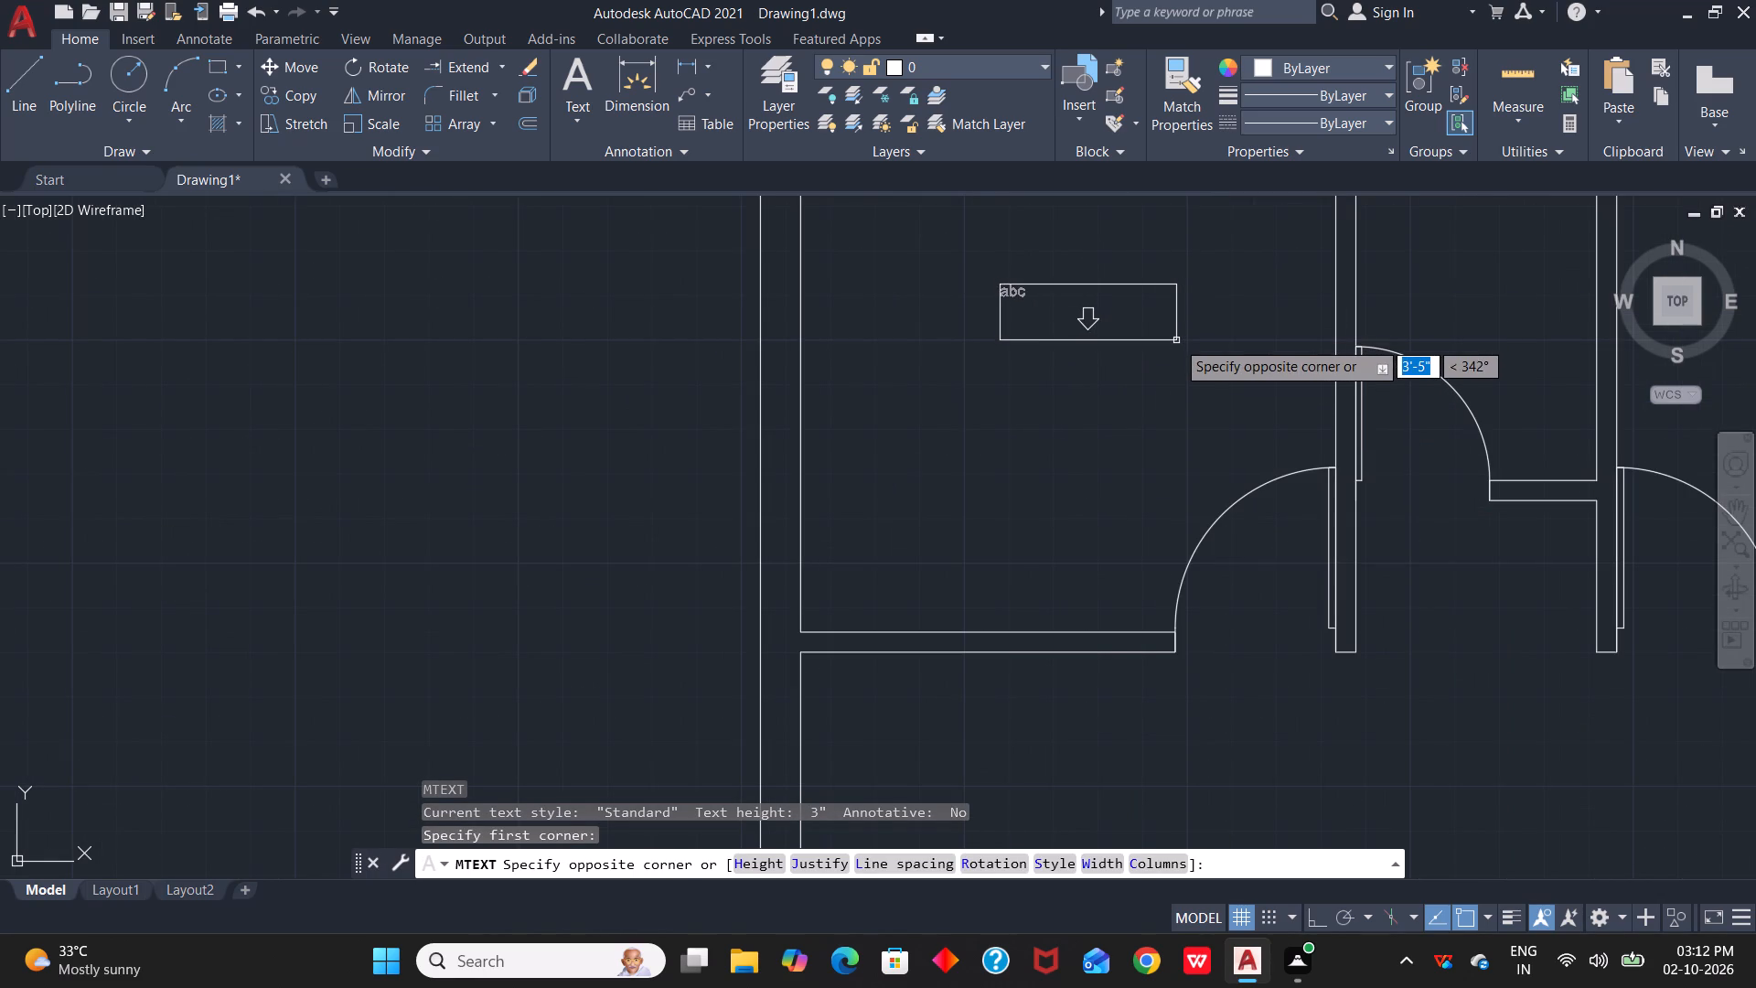
left_click(1176, 340)
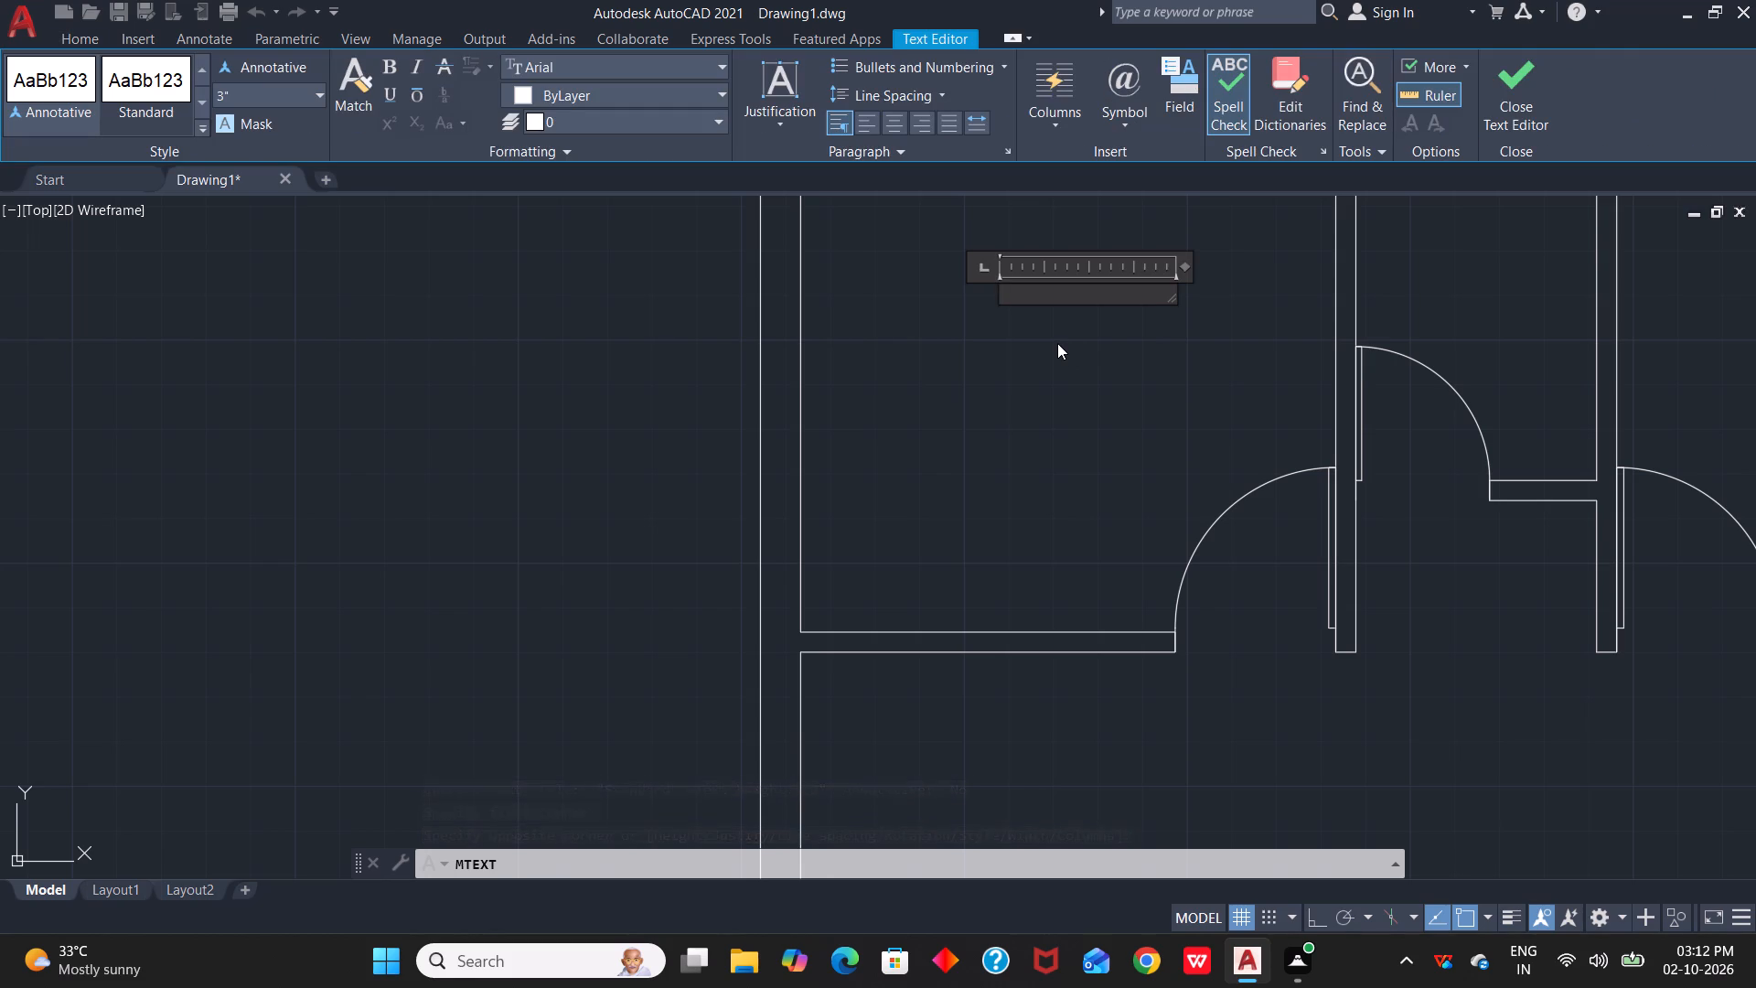
key("n")
key("BackSpace")
type("BED")
key("space")
type("ROOM")
key("space")
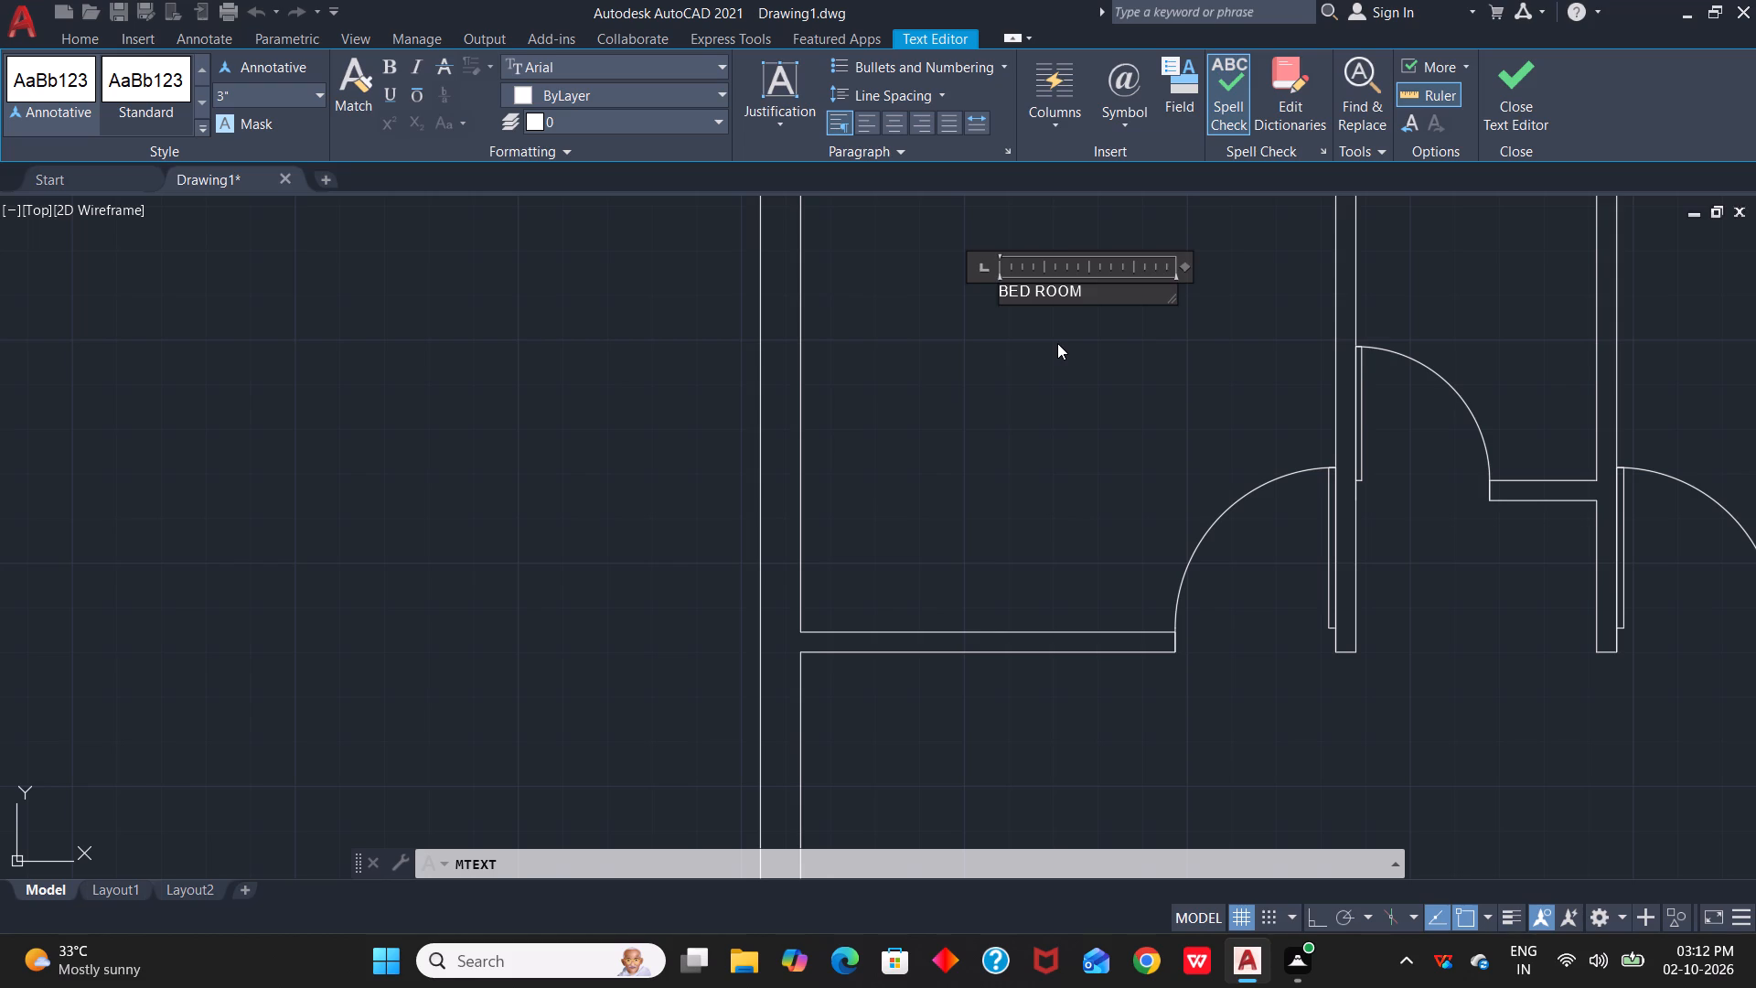
key("Return")
Add the room size 10'0"X10'10" as the label's second line and finish the text.
type("10'10")
key("BackSpace")
key("BackSpace")
type("0'")
key("BackSpace")
key("shift+quotedbl")
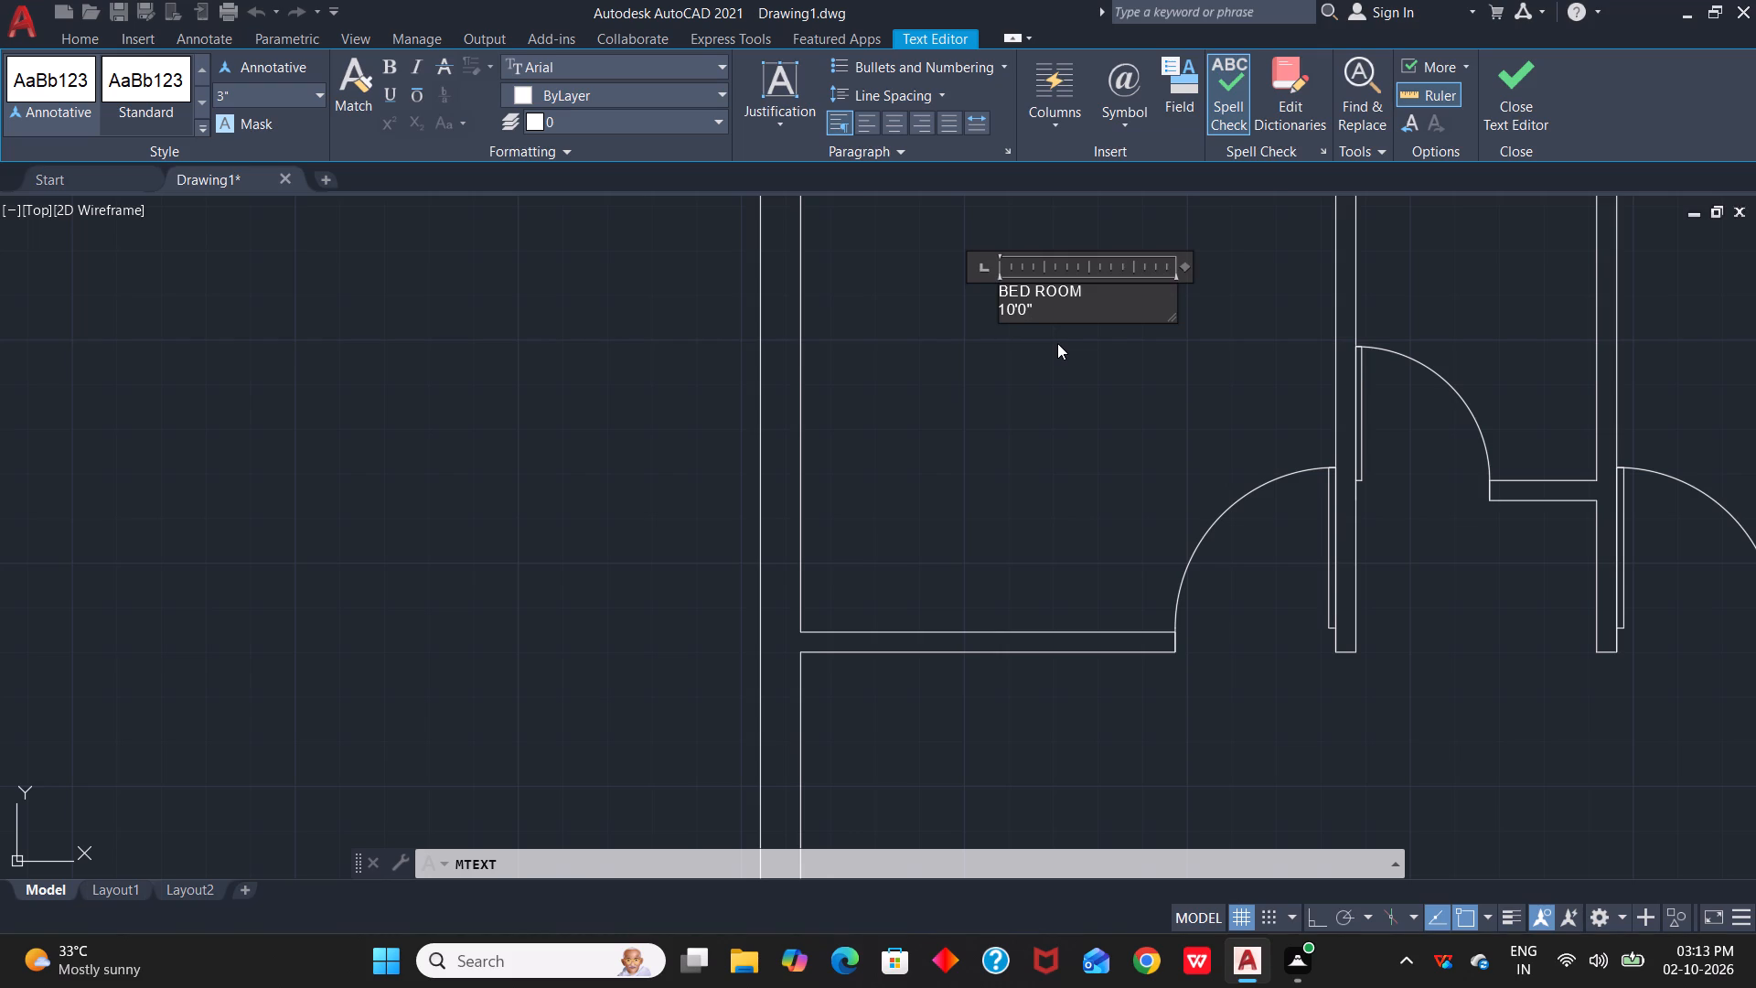
key("x")
type("10'10\"")
key("space")
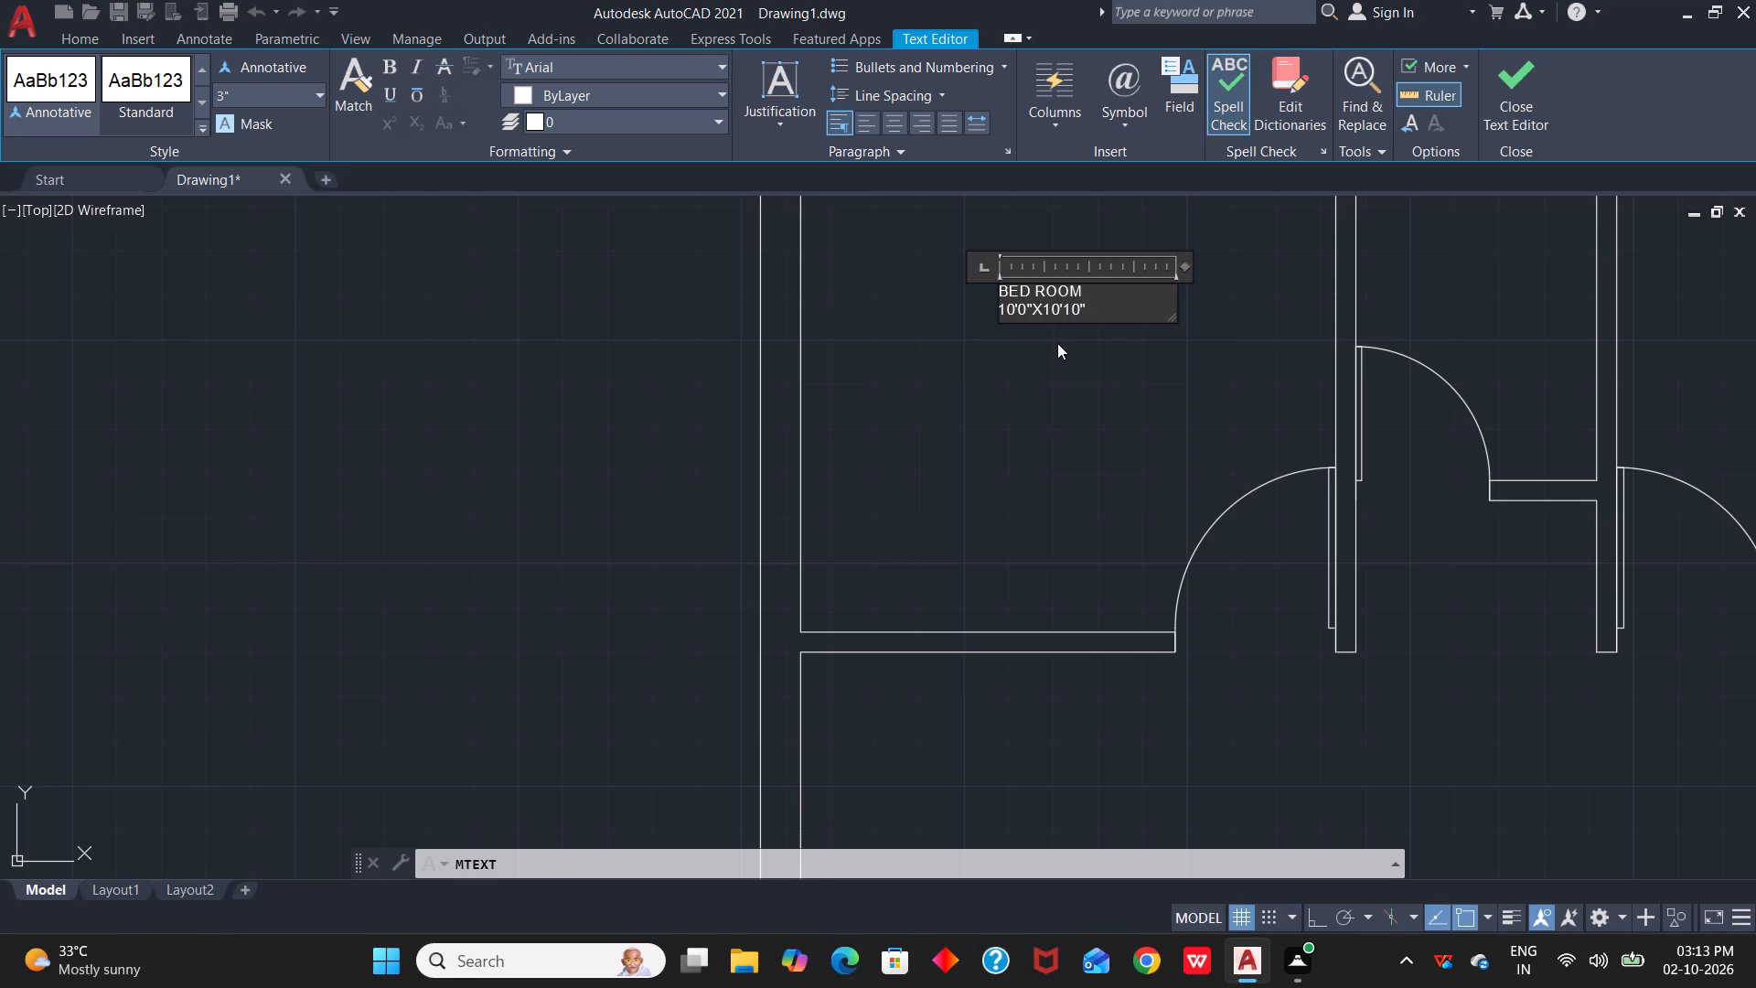
key("BackSpace")
left_click(1057, 343)
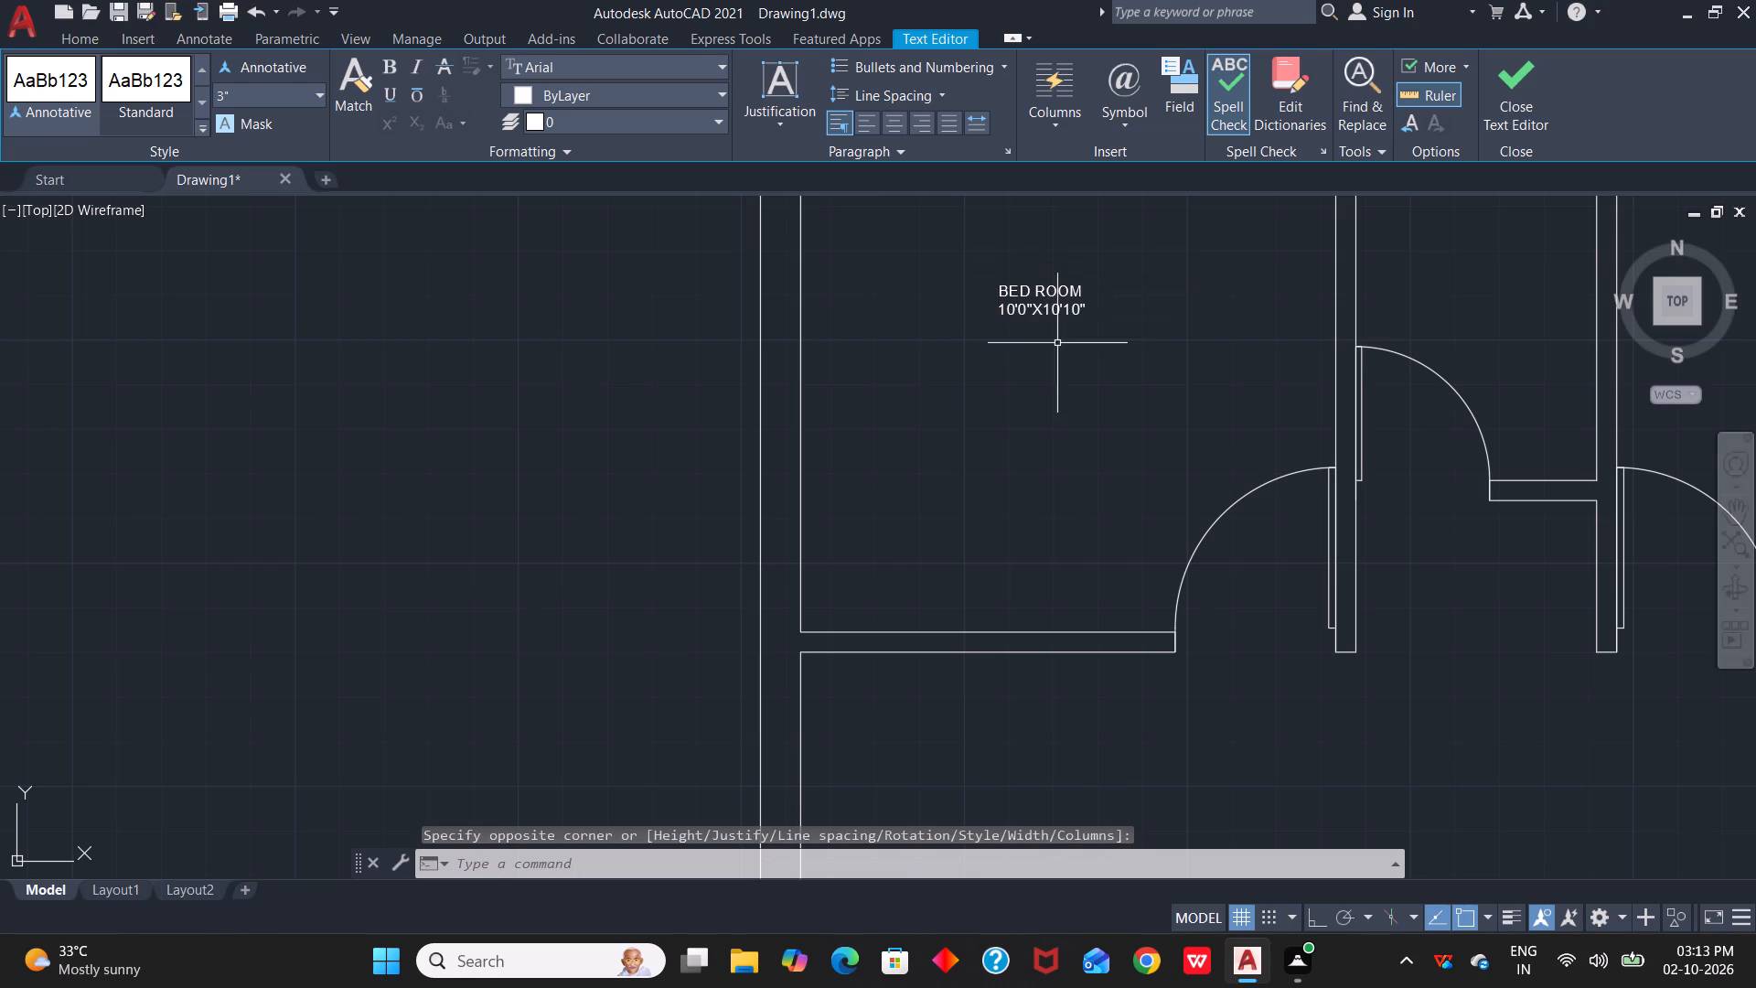
Narrow the bedroom label's text frame to end just east of its lettering.
left_click(984, 268)
left_click(1128, 367)
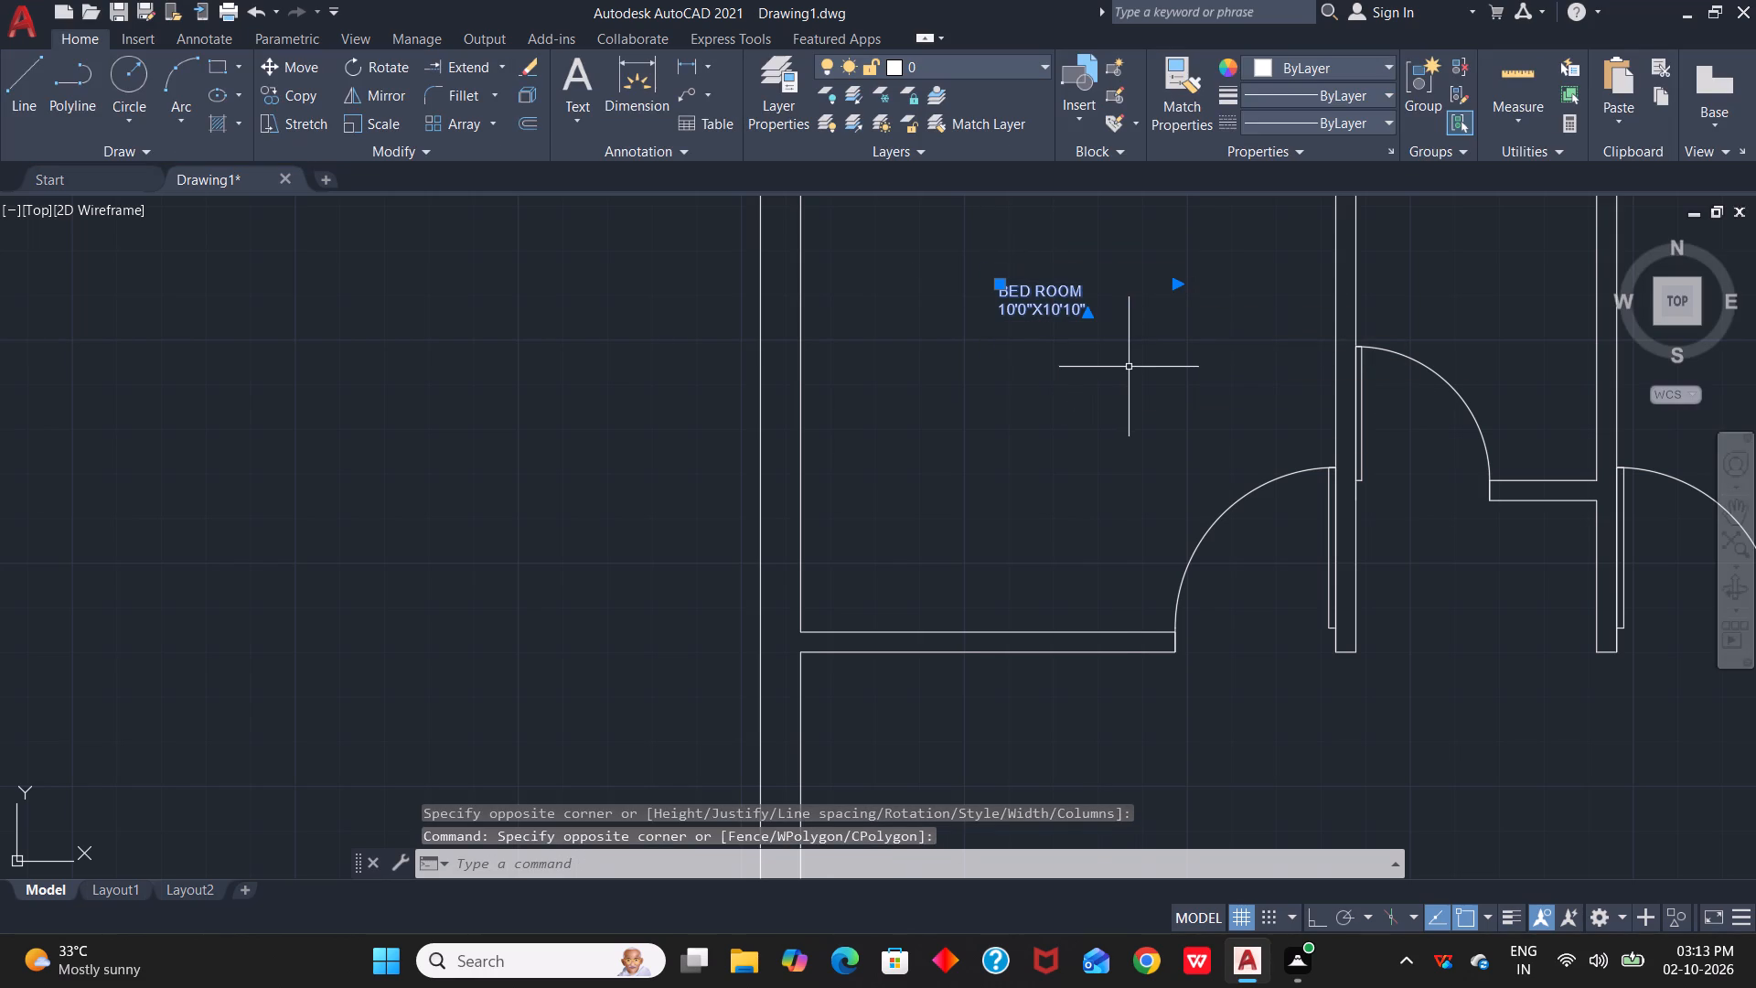
left_click_drag(1177, 288, 1099, 288)
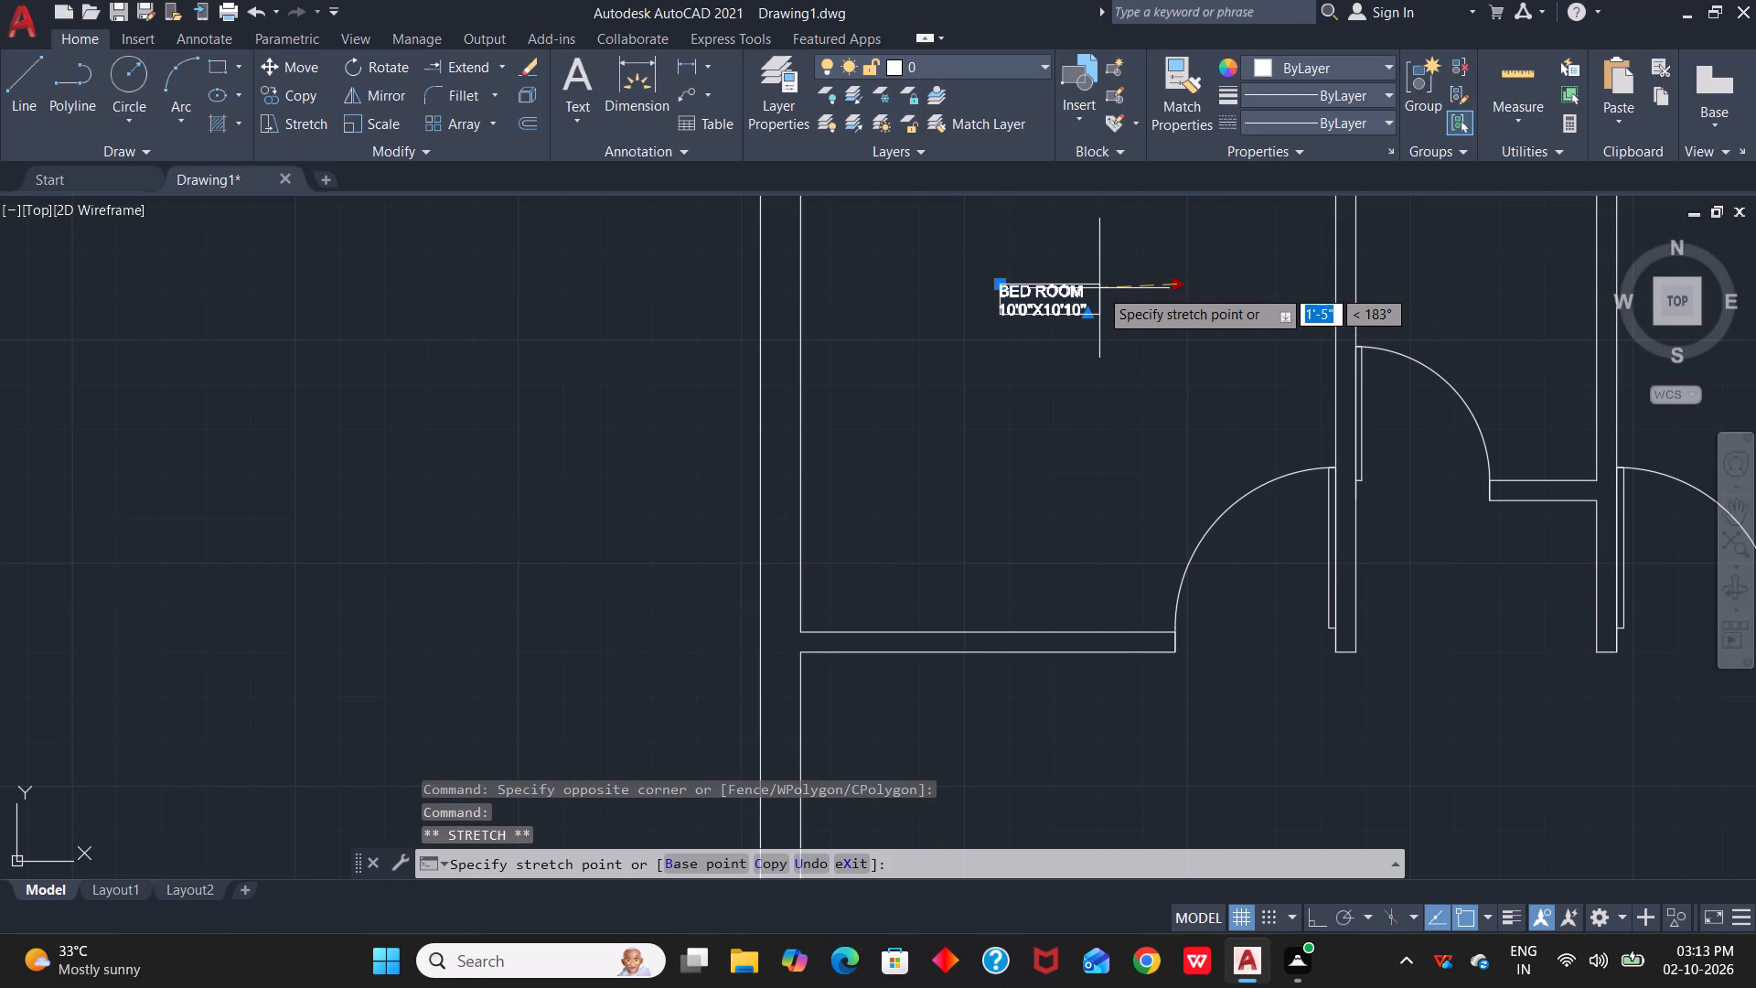
left_click_drag(1099, 288, 1102, 286)
left_click(1102, 286)
Copy the bedroom label into the northeast room, narrow north room, northern hall, small east room and west end of the central strip.
left_click(992, 240)
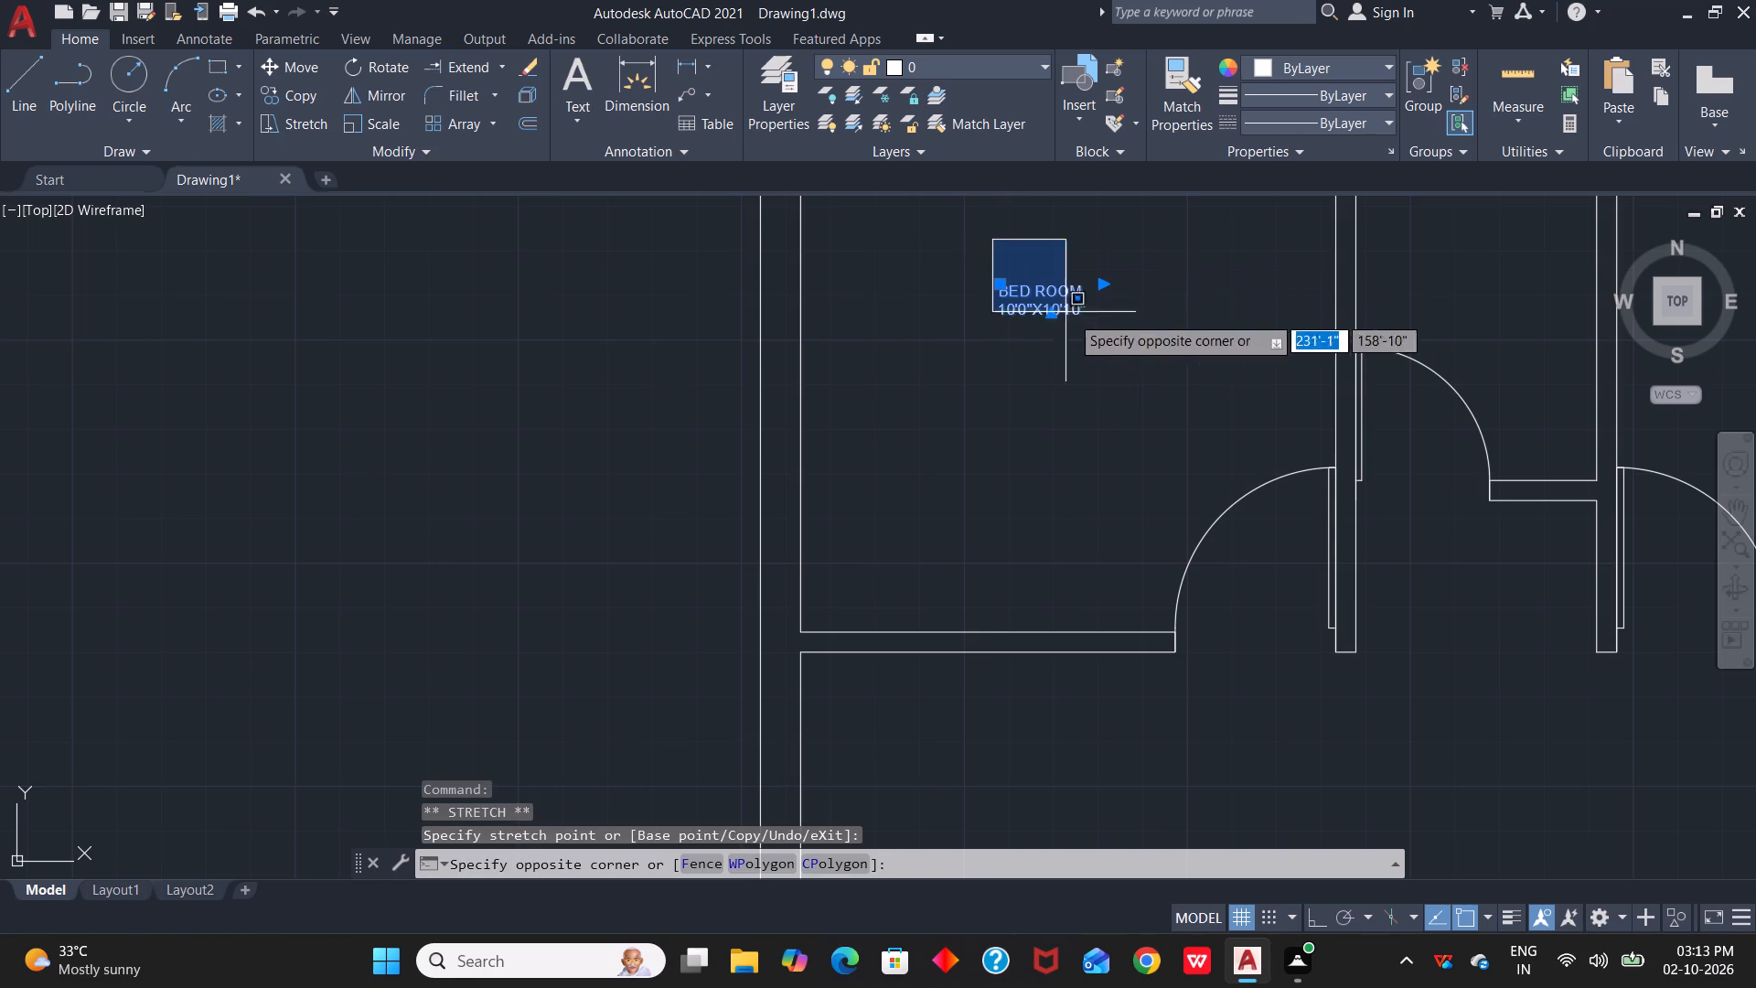
left_click(1136, 360)
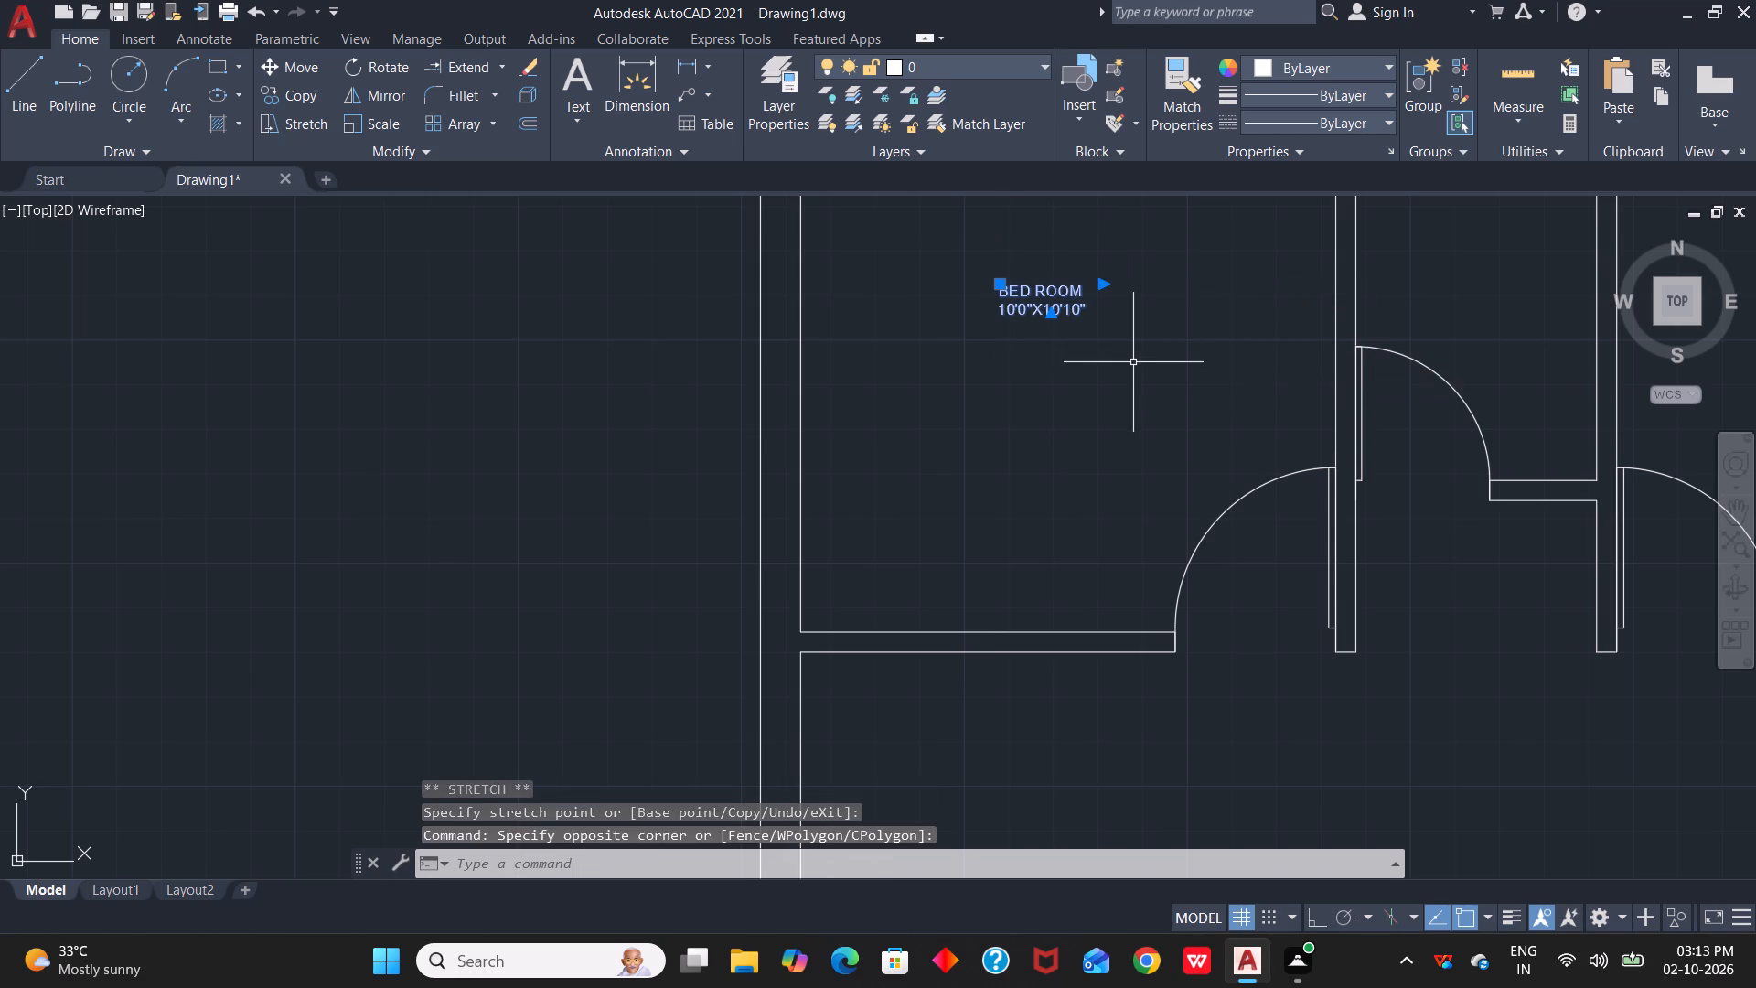
type("CO")
key("space")
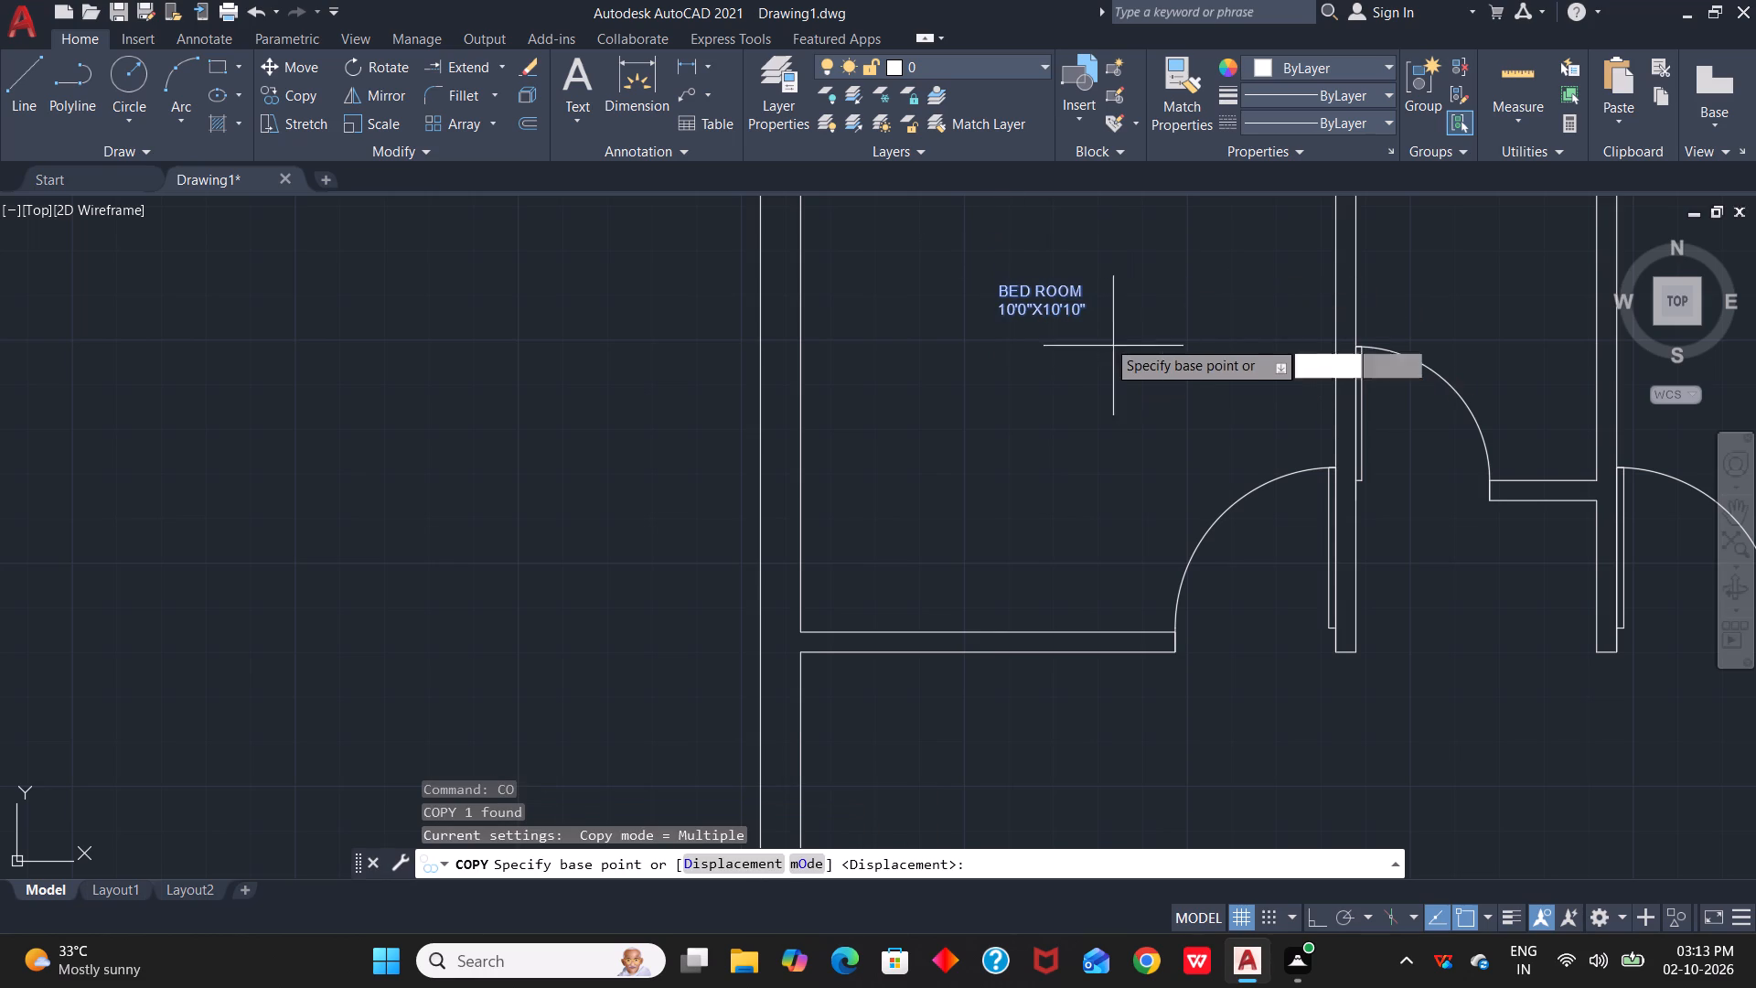
left_click(1006, 285)
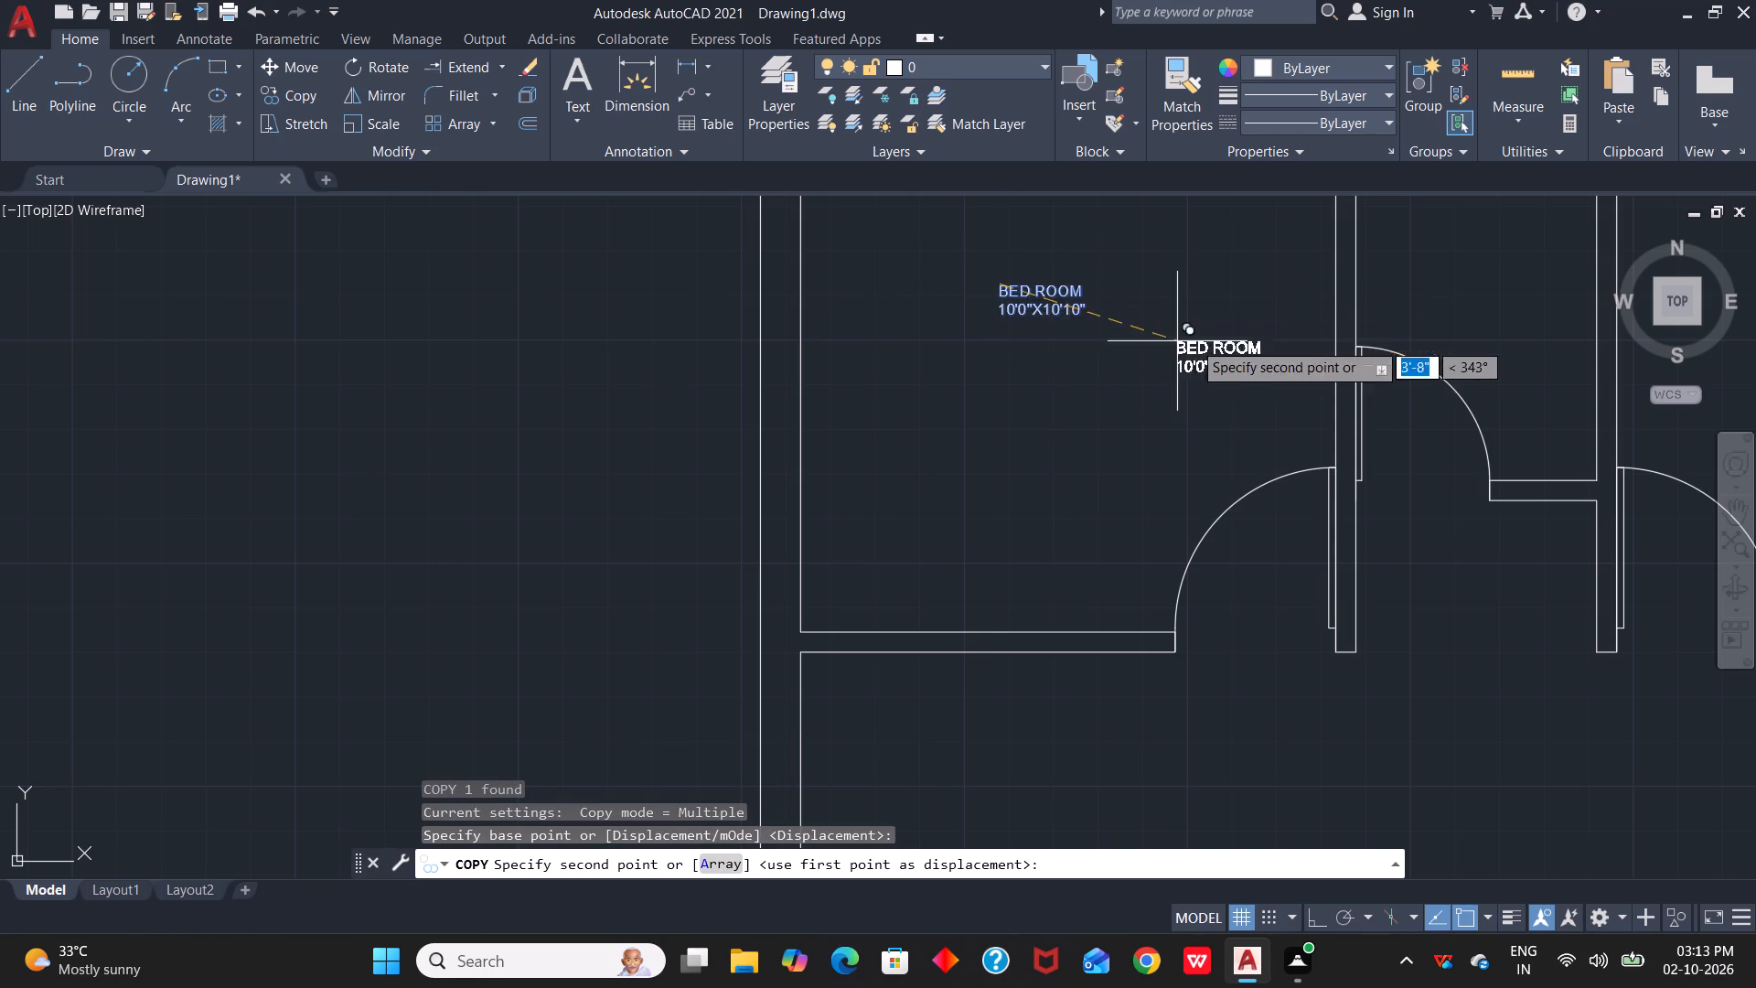
scroll(1312, 347, "down", 2)
middle_click_drag(1407, 346, 1087, 342)
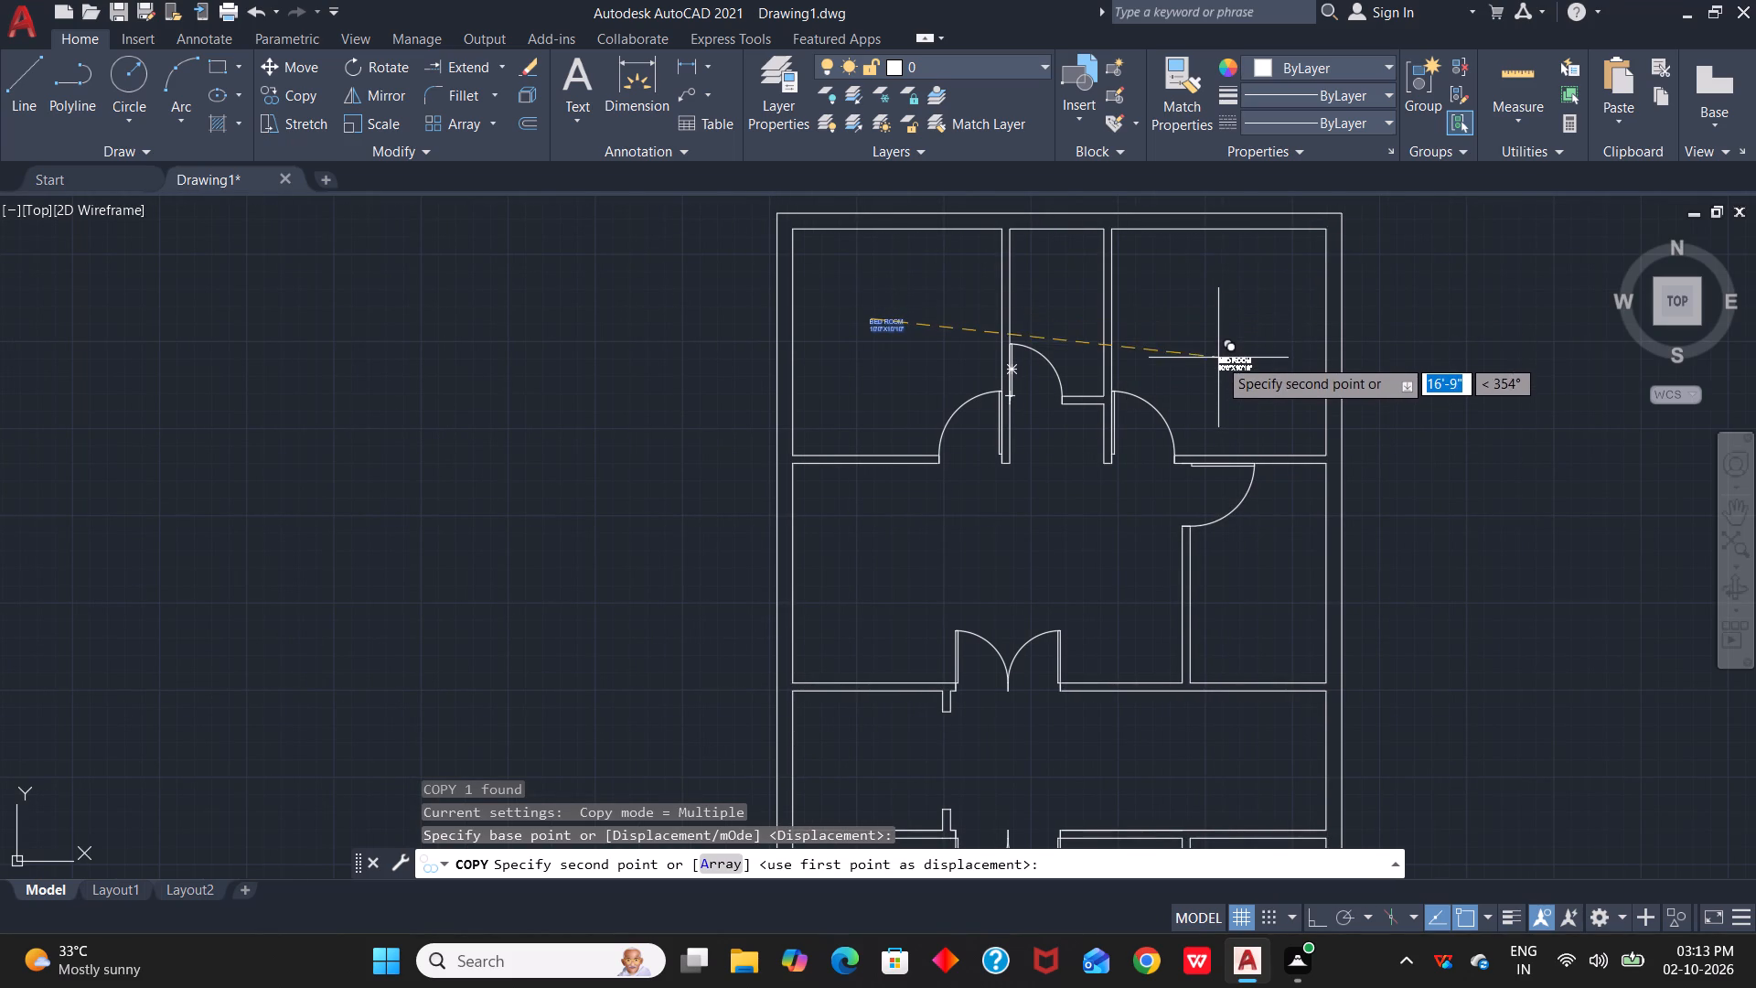
left_click(1218, 344)
left_click(1031, 304)
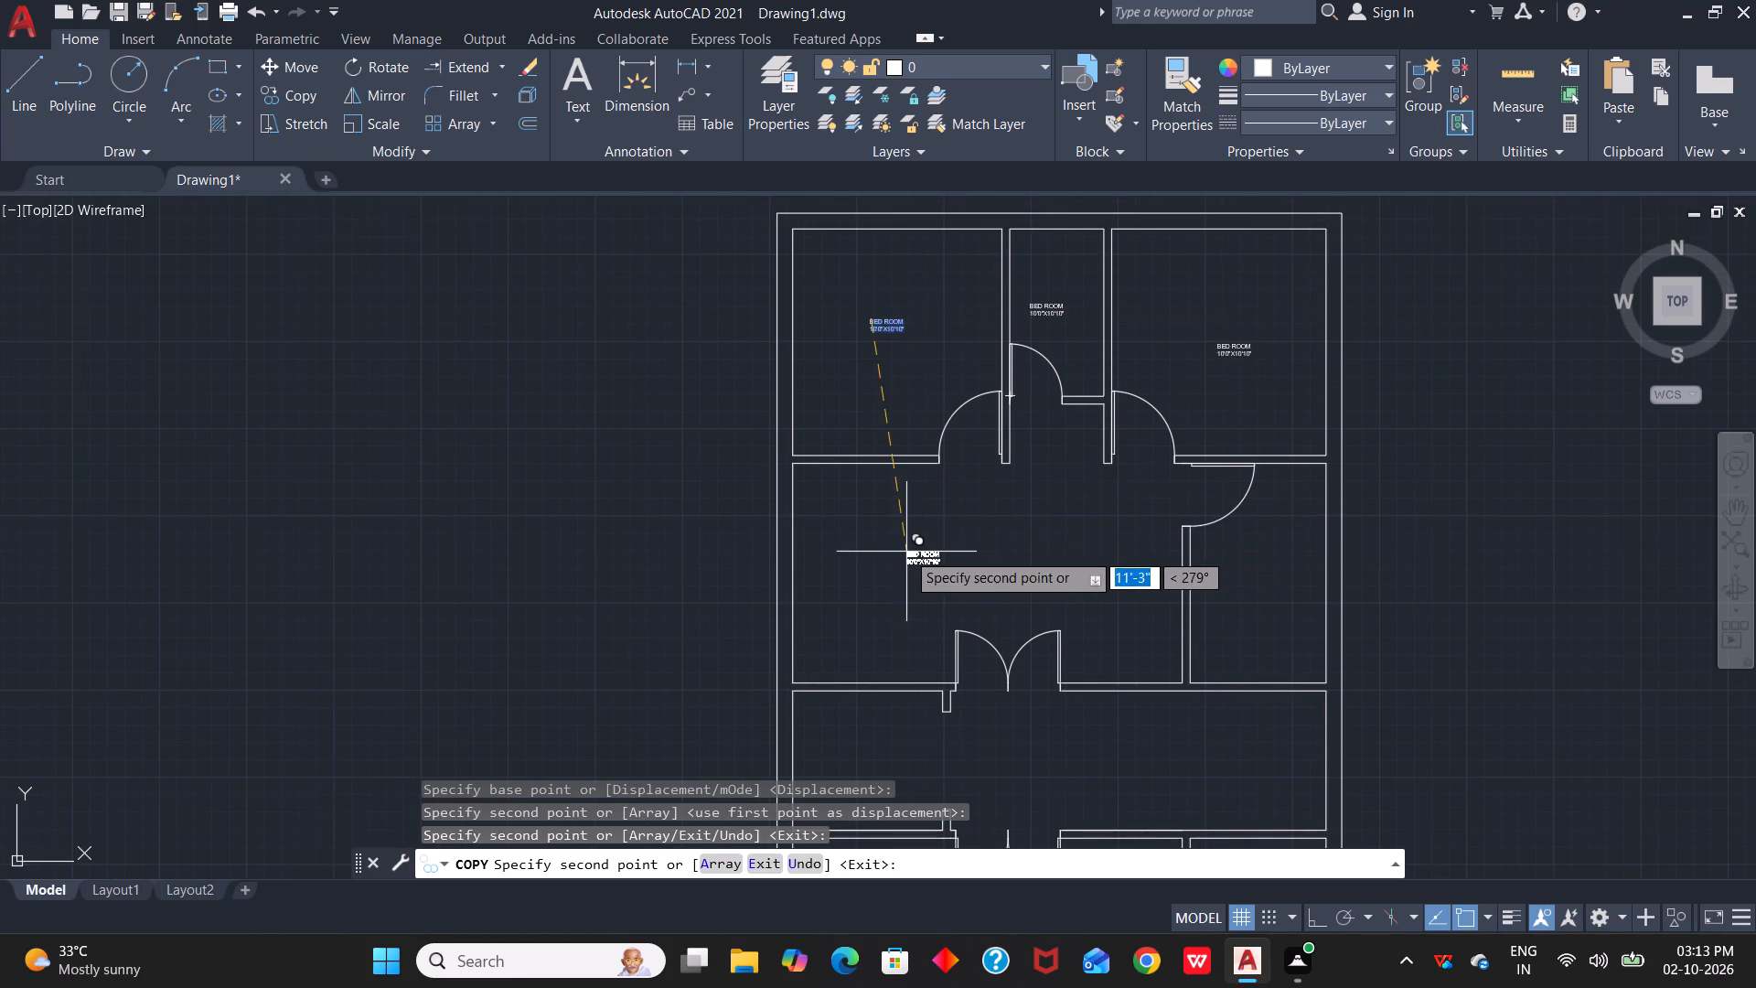
left_click(972, 552)
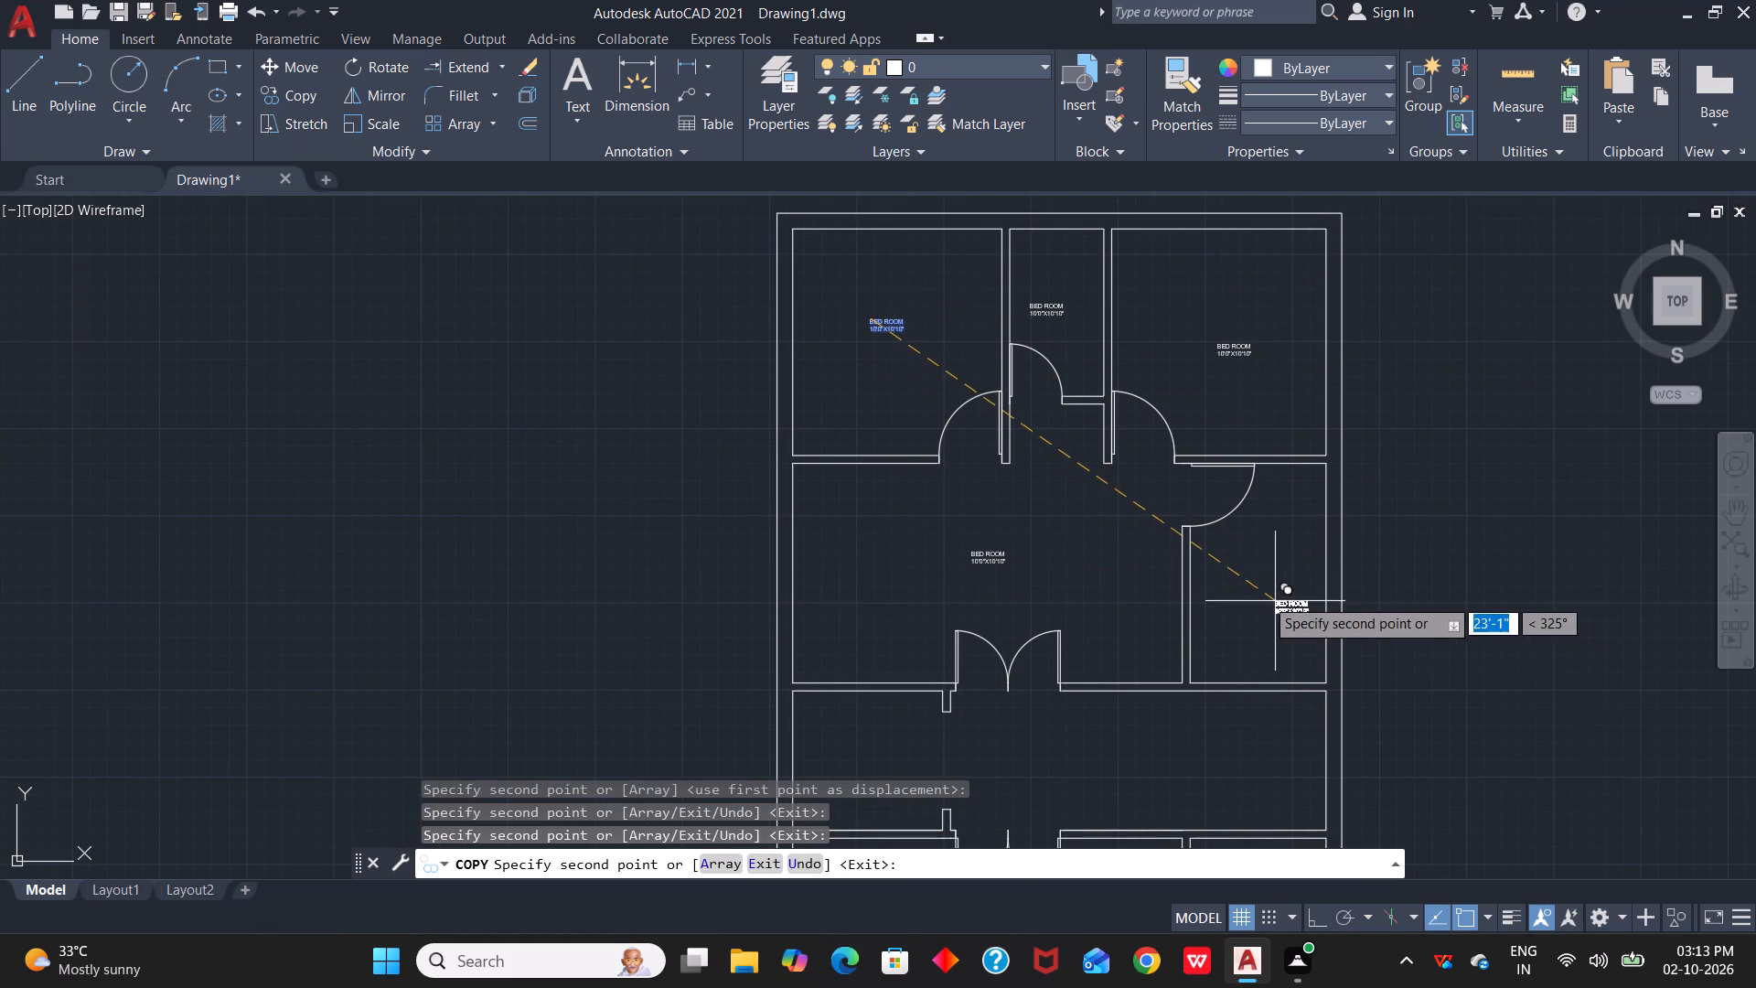
left_click(1265, 596)
left_click(852, 755)
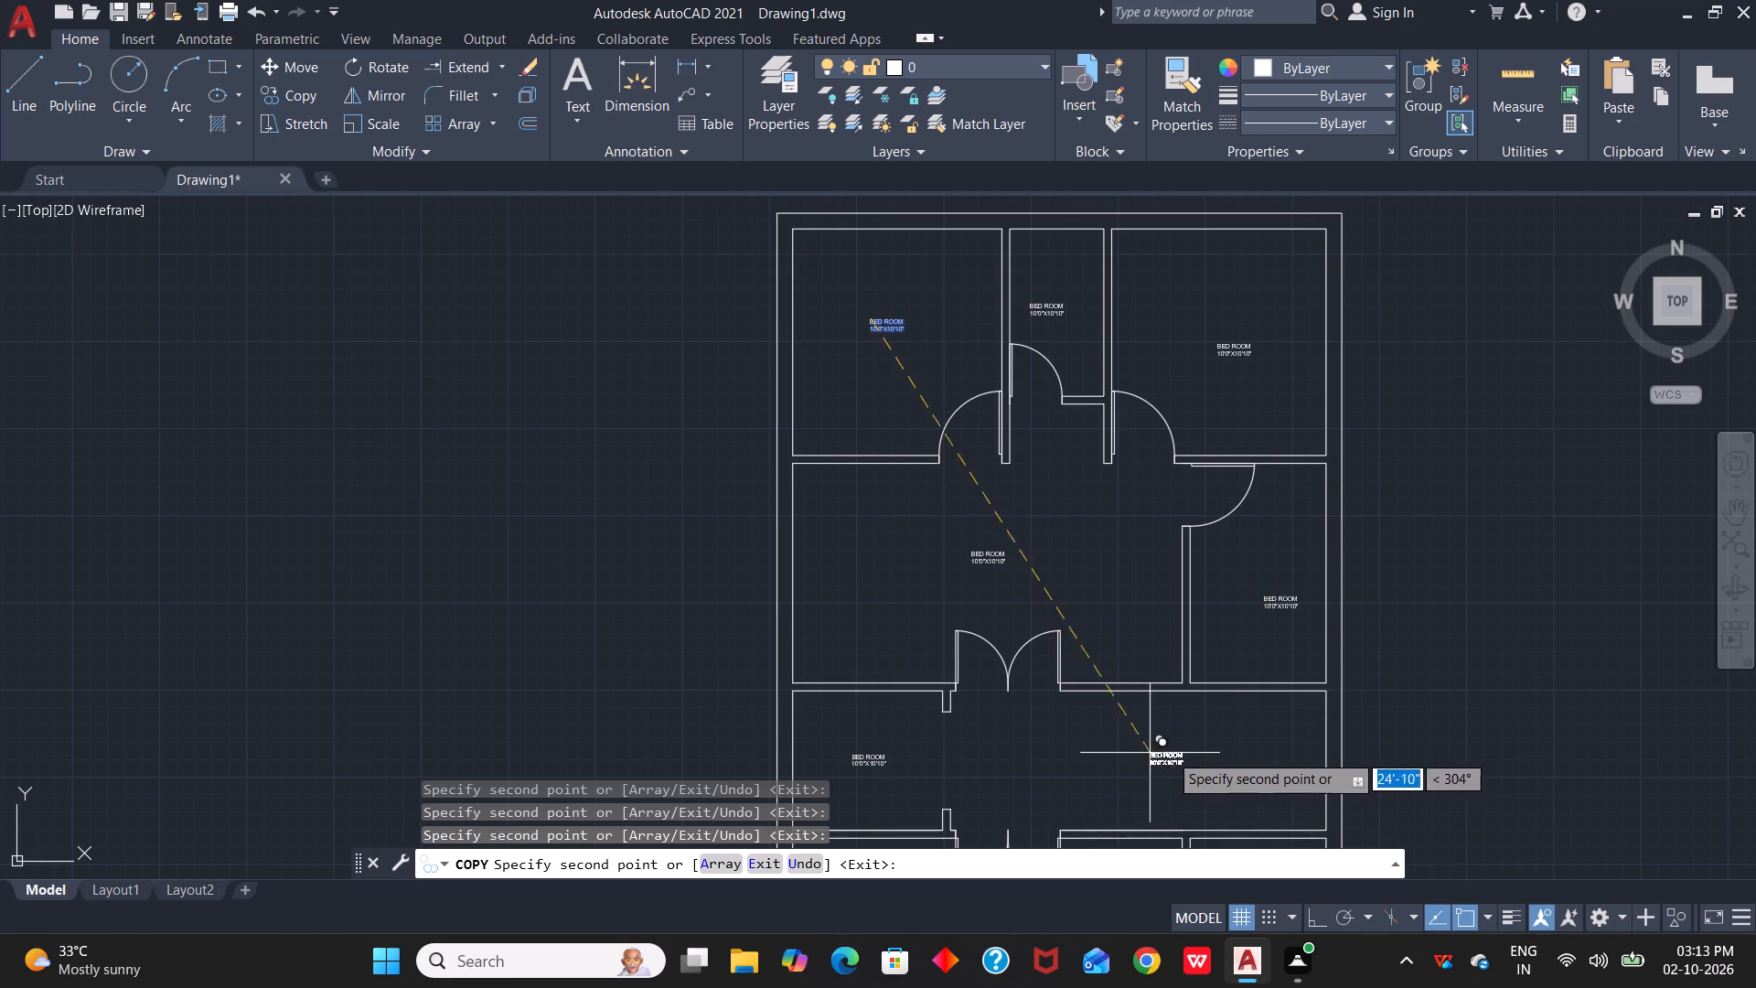
Place more label copies in the southwest and southeast rooms, the southern small east room and the southern hall, and finish copying.
scroll(1187, 752, "down", 2)
middle_click_drag(1184, 749, 1282, 241)
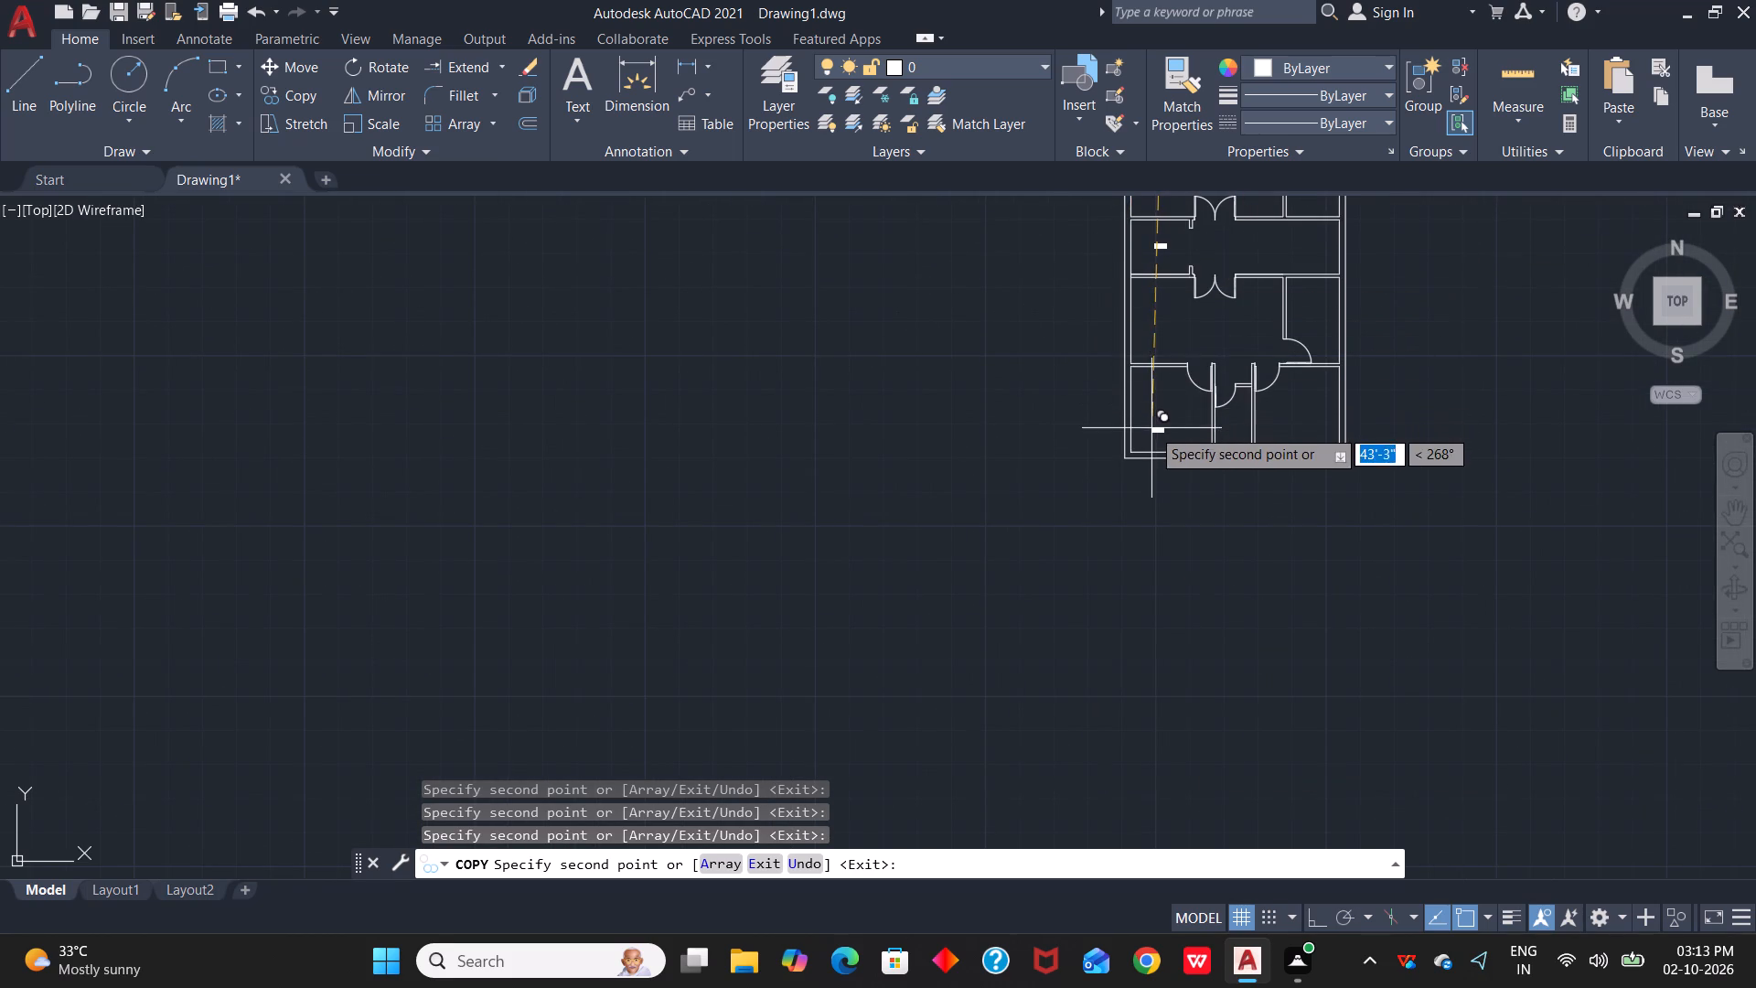
left_click(1151, 414)
left_click(1283, 413)
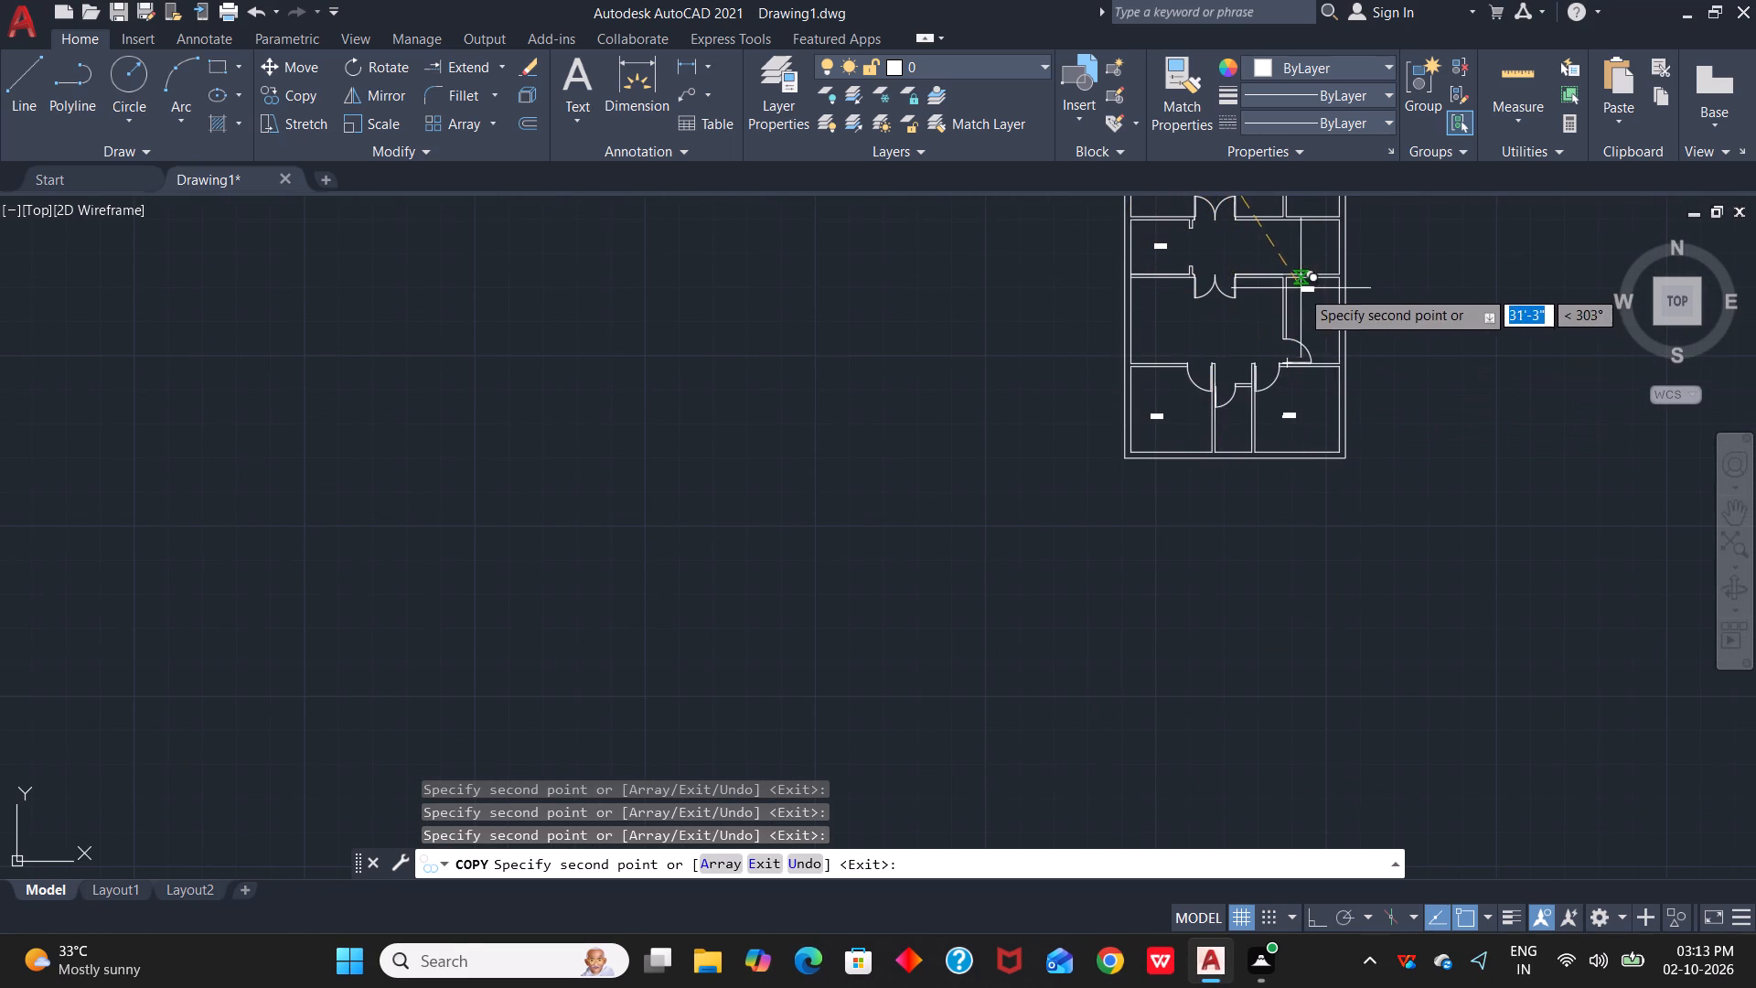
left_click(1310, 318)
left_click(1195, 327)
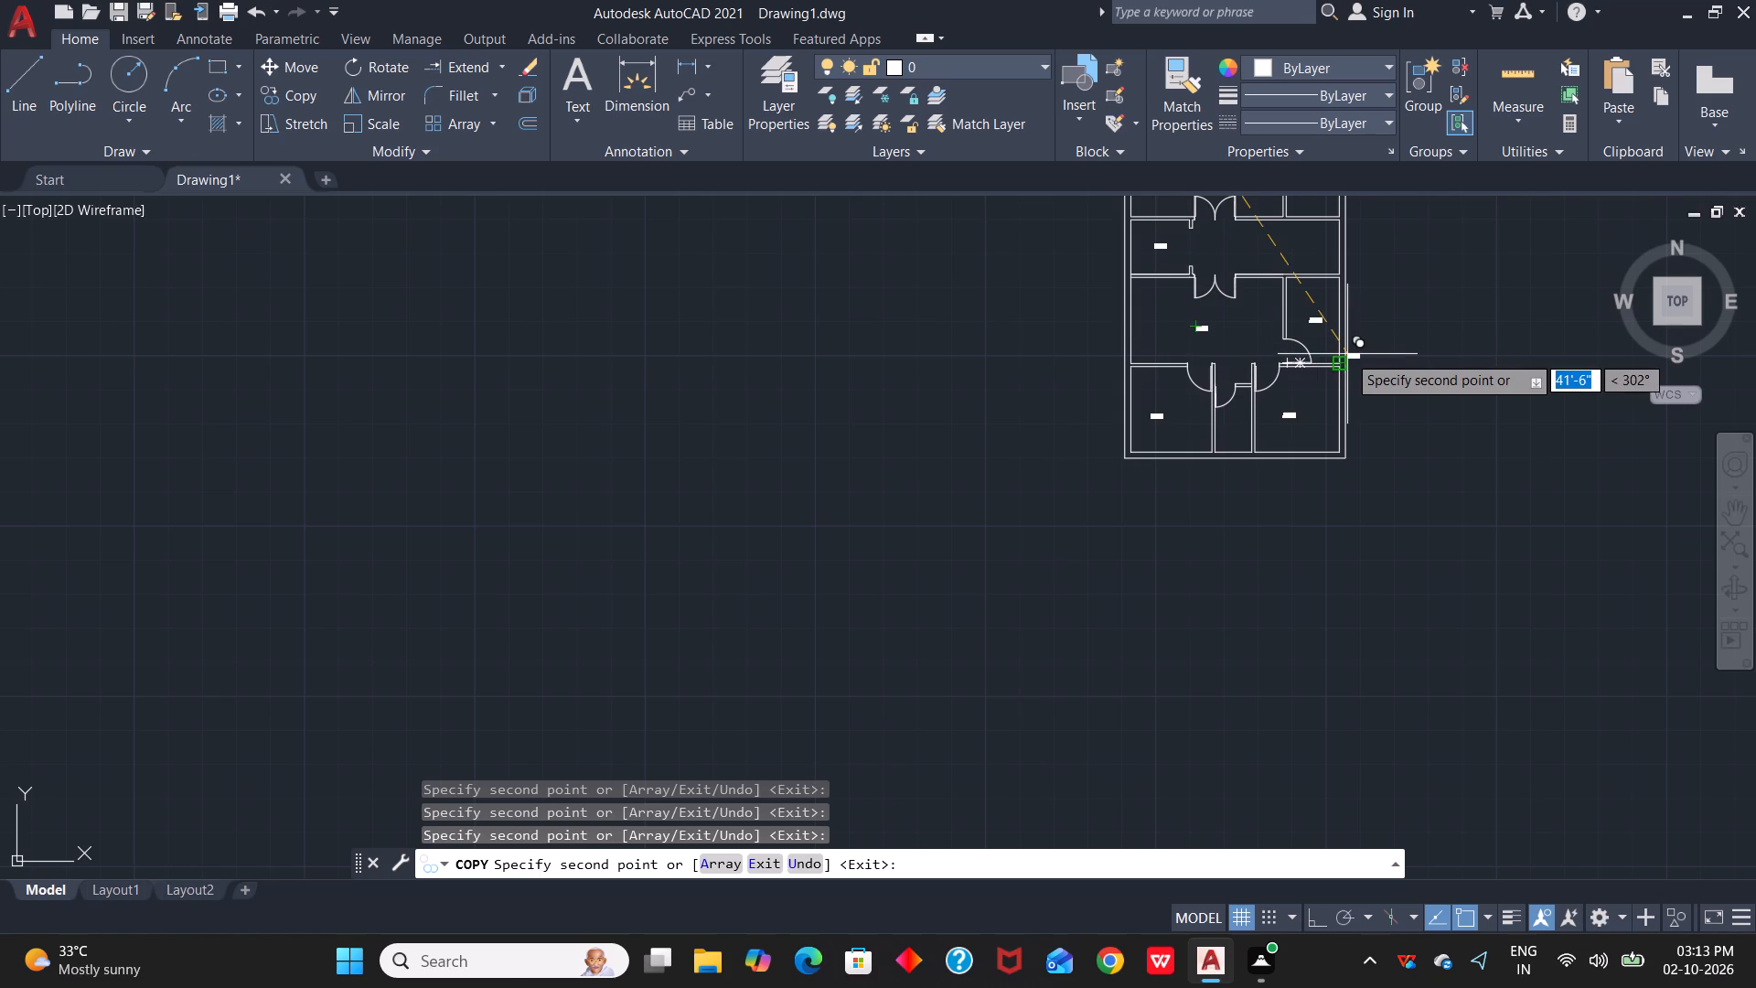
key("Escape")
Replace the copied label's text in the narrow room between the two northern bedrooms with WC+BATH as its first line.
scroll(1297, 331, "down", 3)
scroll(1296, 328, "up", 4)
middle_click_drag(1296, 328, 1280, 544)
scroll(1248, 431, "up", 1)
scroll(1173, 380, "up", 1)
middle_click_drag(1167, 373, 1259, 679)
scroll(1101, 339, "down", 2)
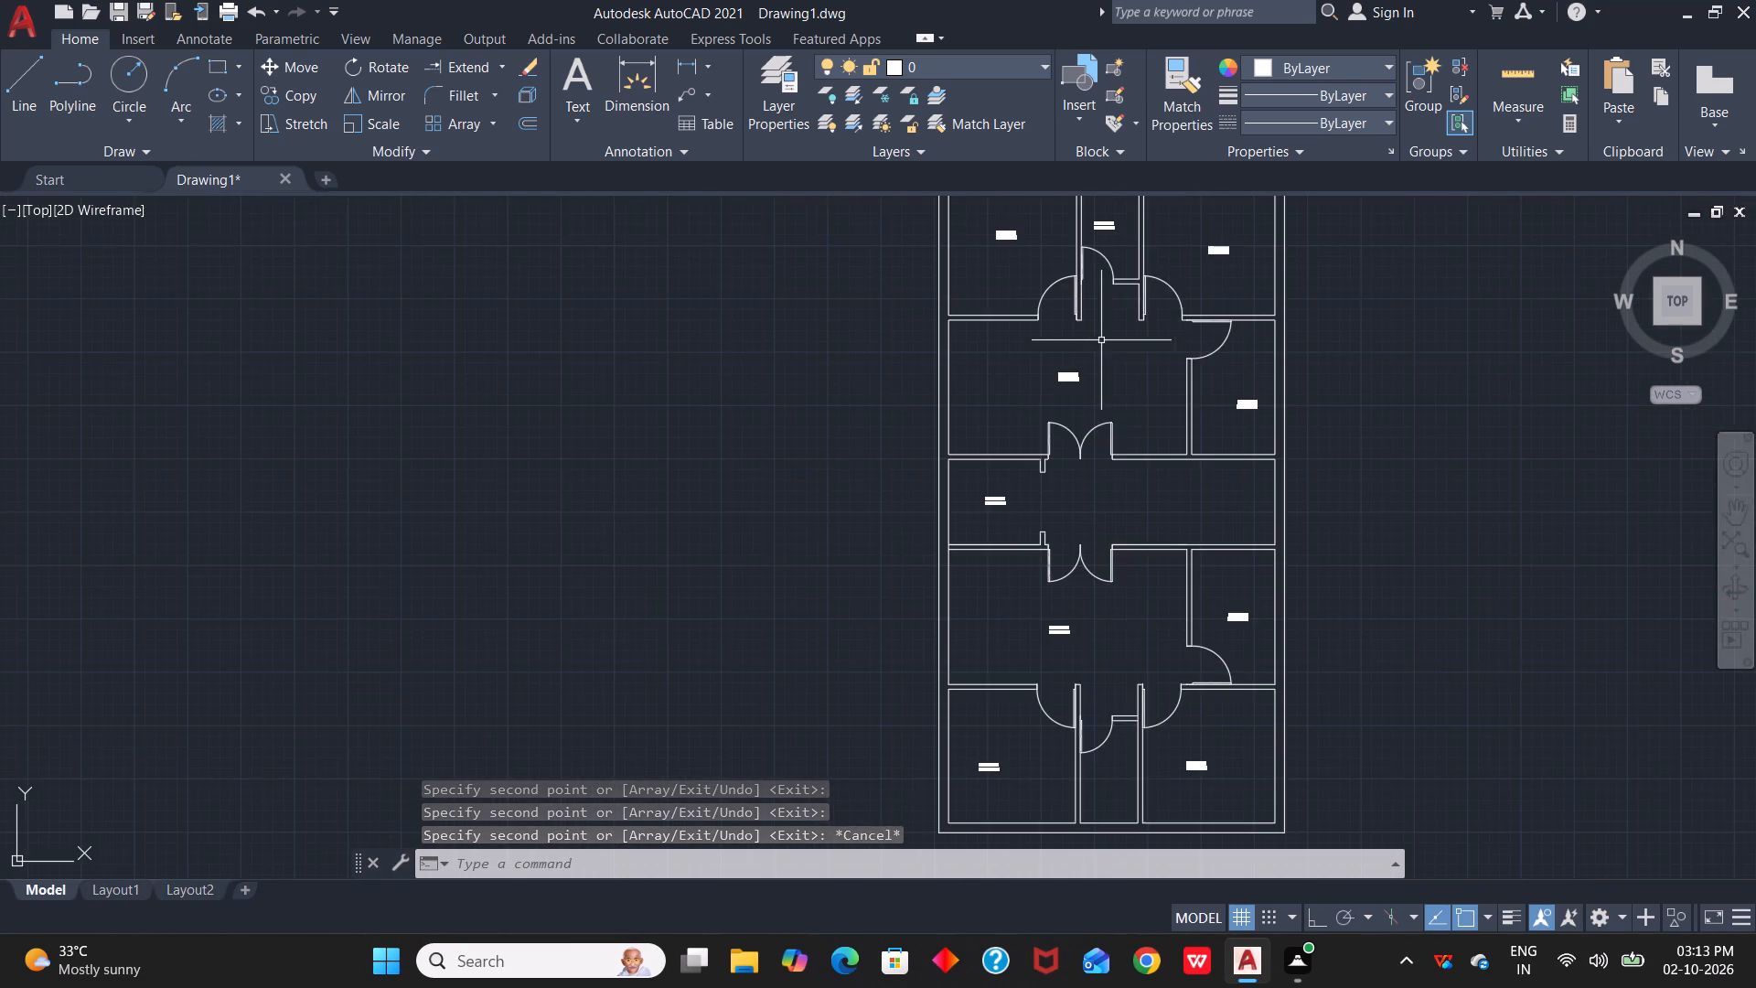
middle_click_drag(1105, 349, 1106, 556)
scroll(1112, 464, "up", 3)
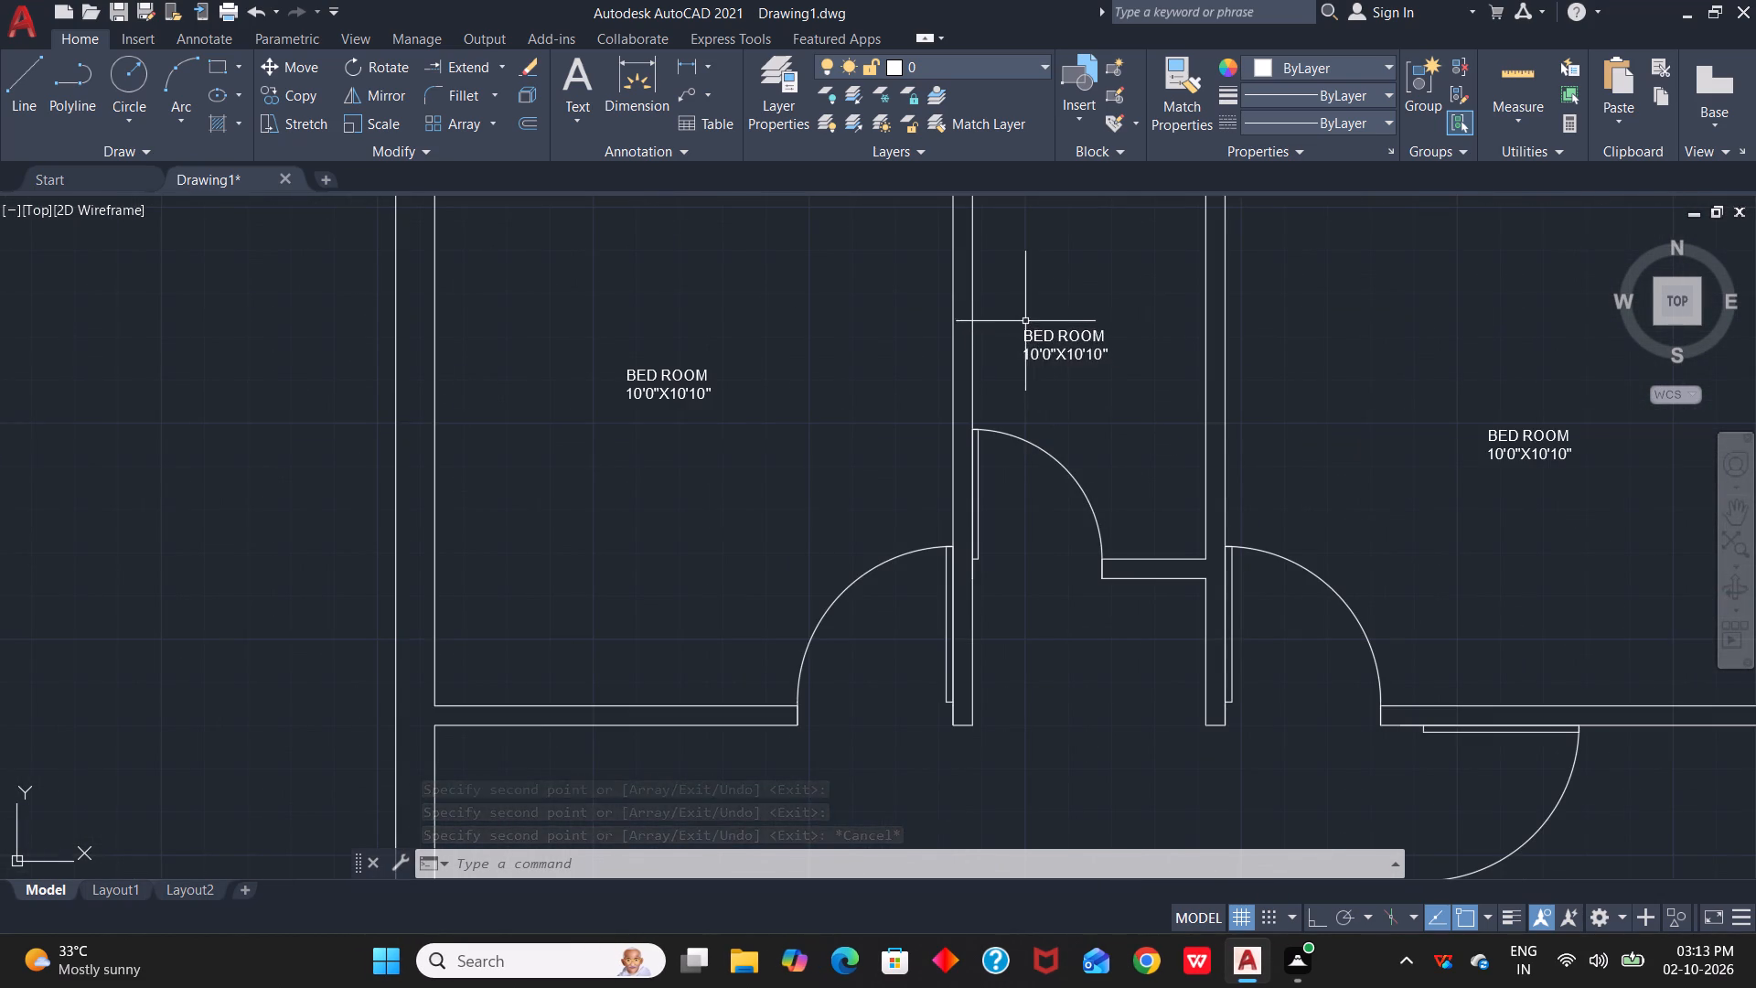
left_click(1019, 317)
left_click(1132, 399)
right_click(1129, 404)
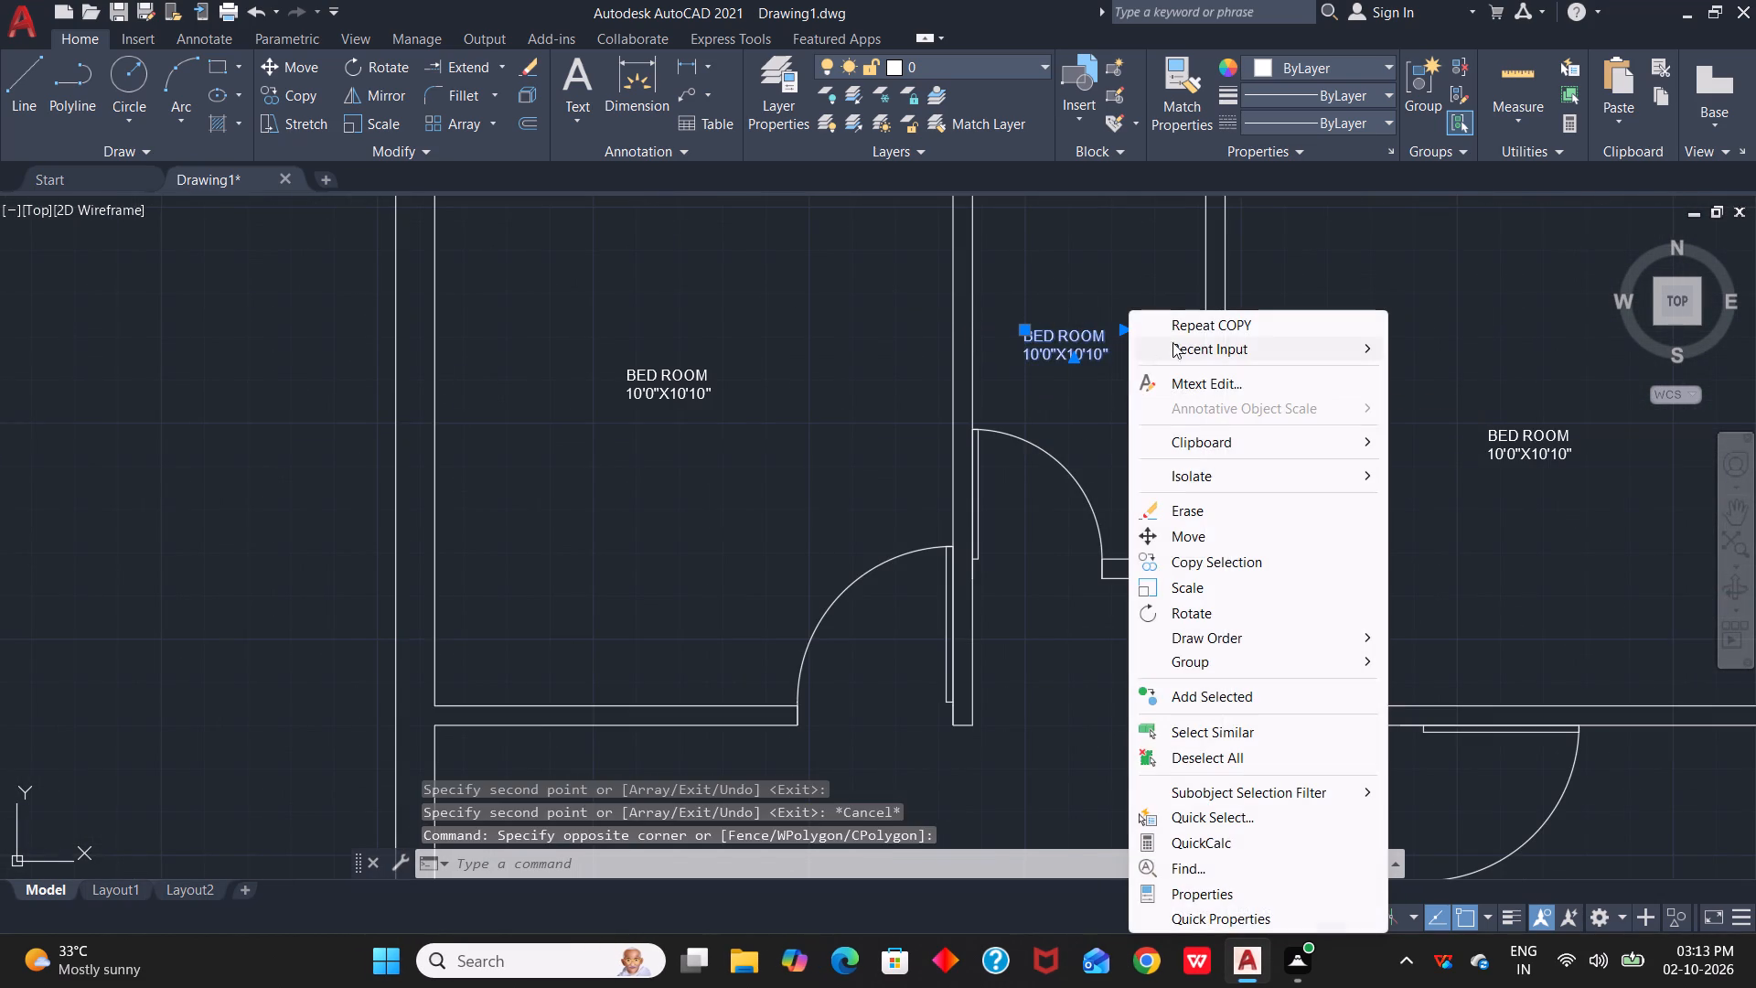
left_click(1206, 384)
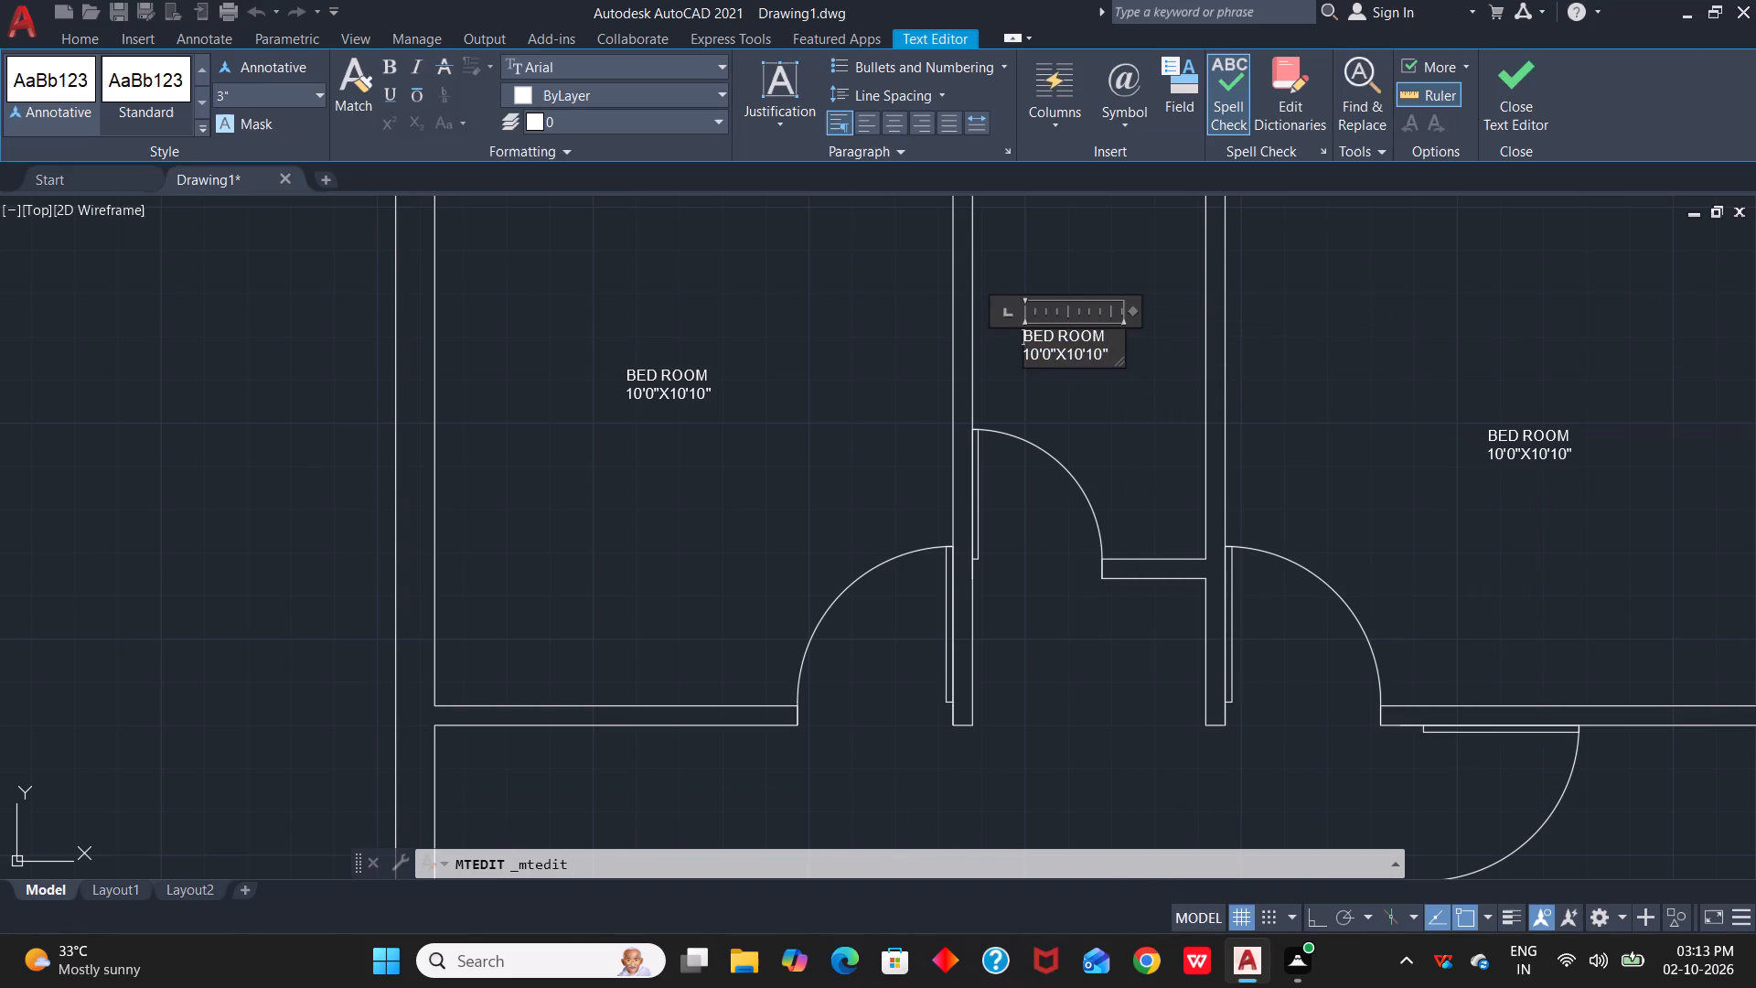
left_click_drag(1109, 352, 998, 330)
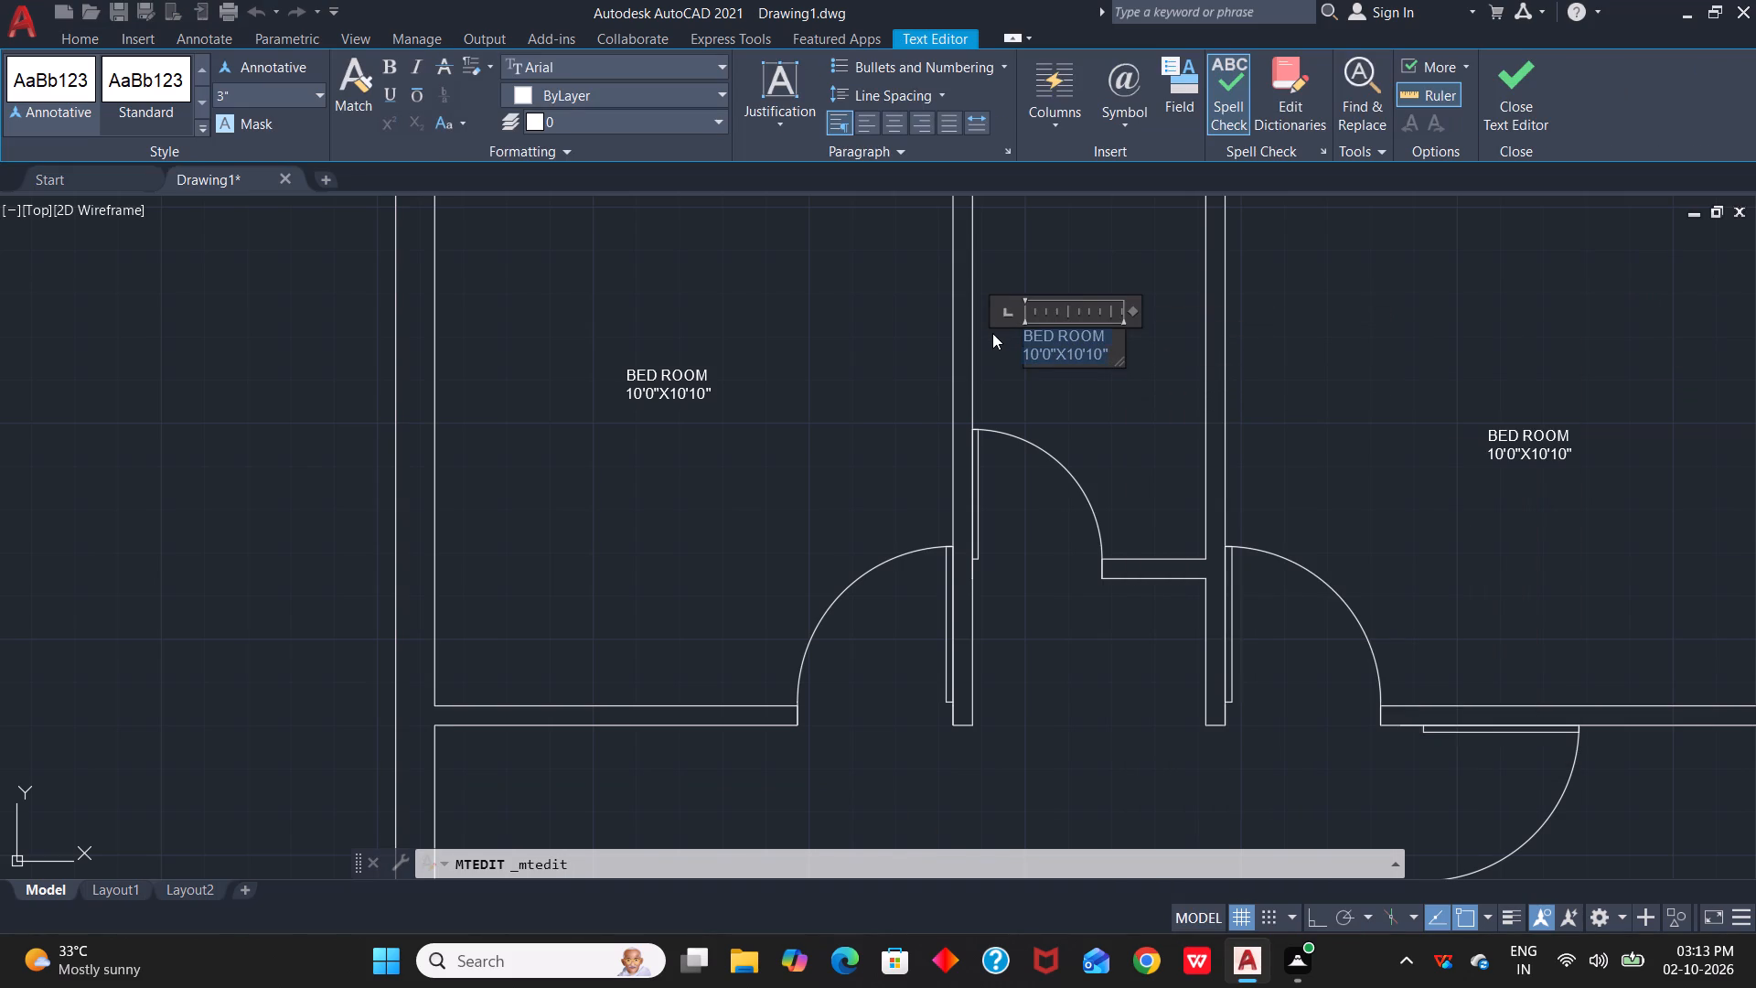
key("BackSpace")
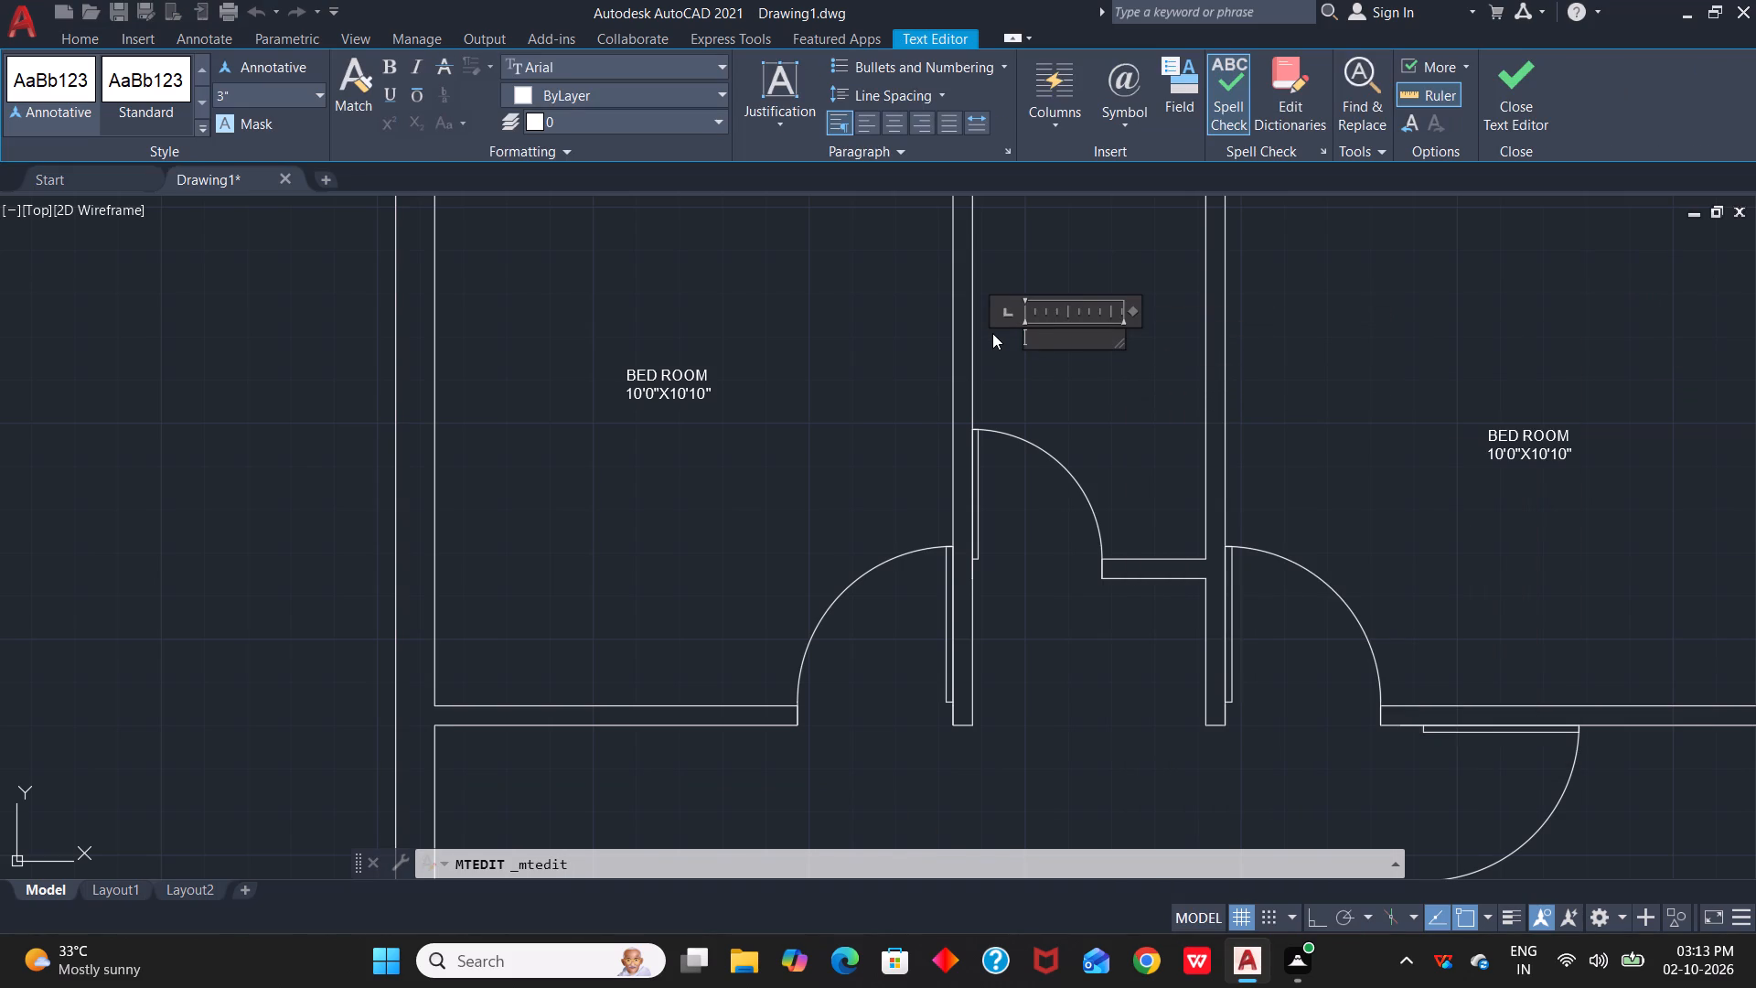
key("w")
key("BackSpace")
key("Escape")
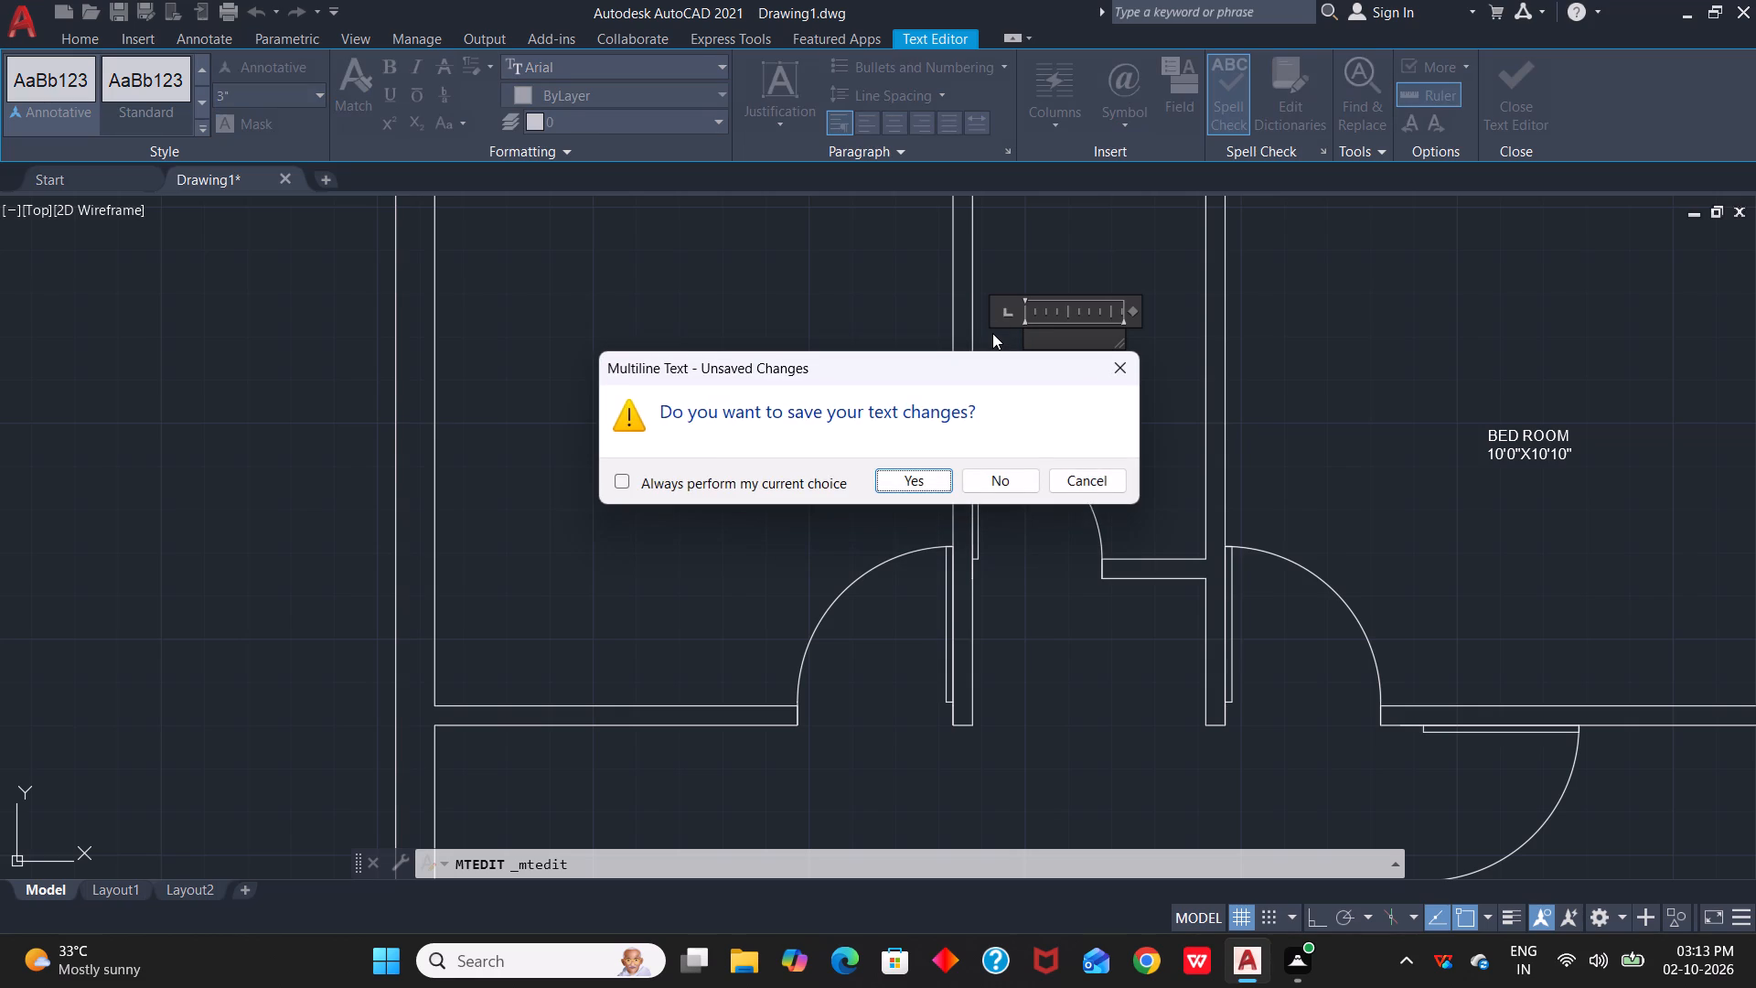
left_click(1124, 361)
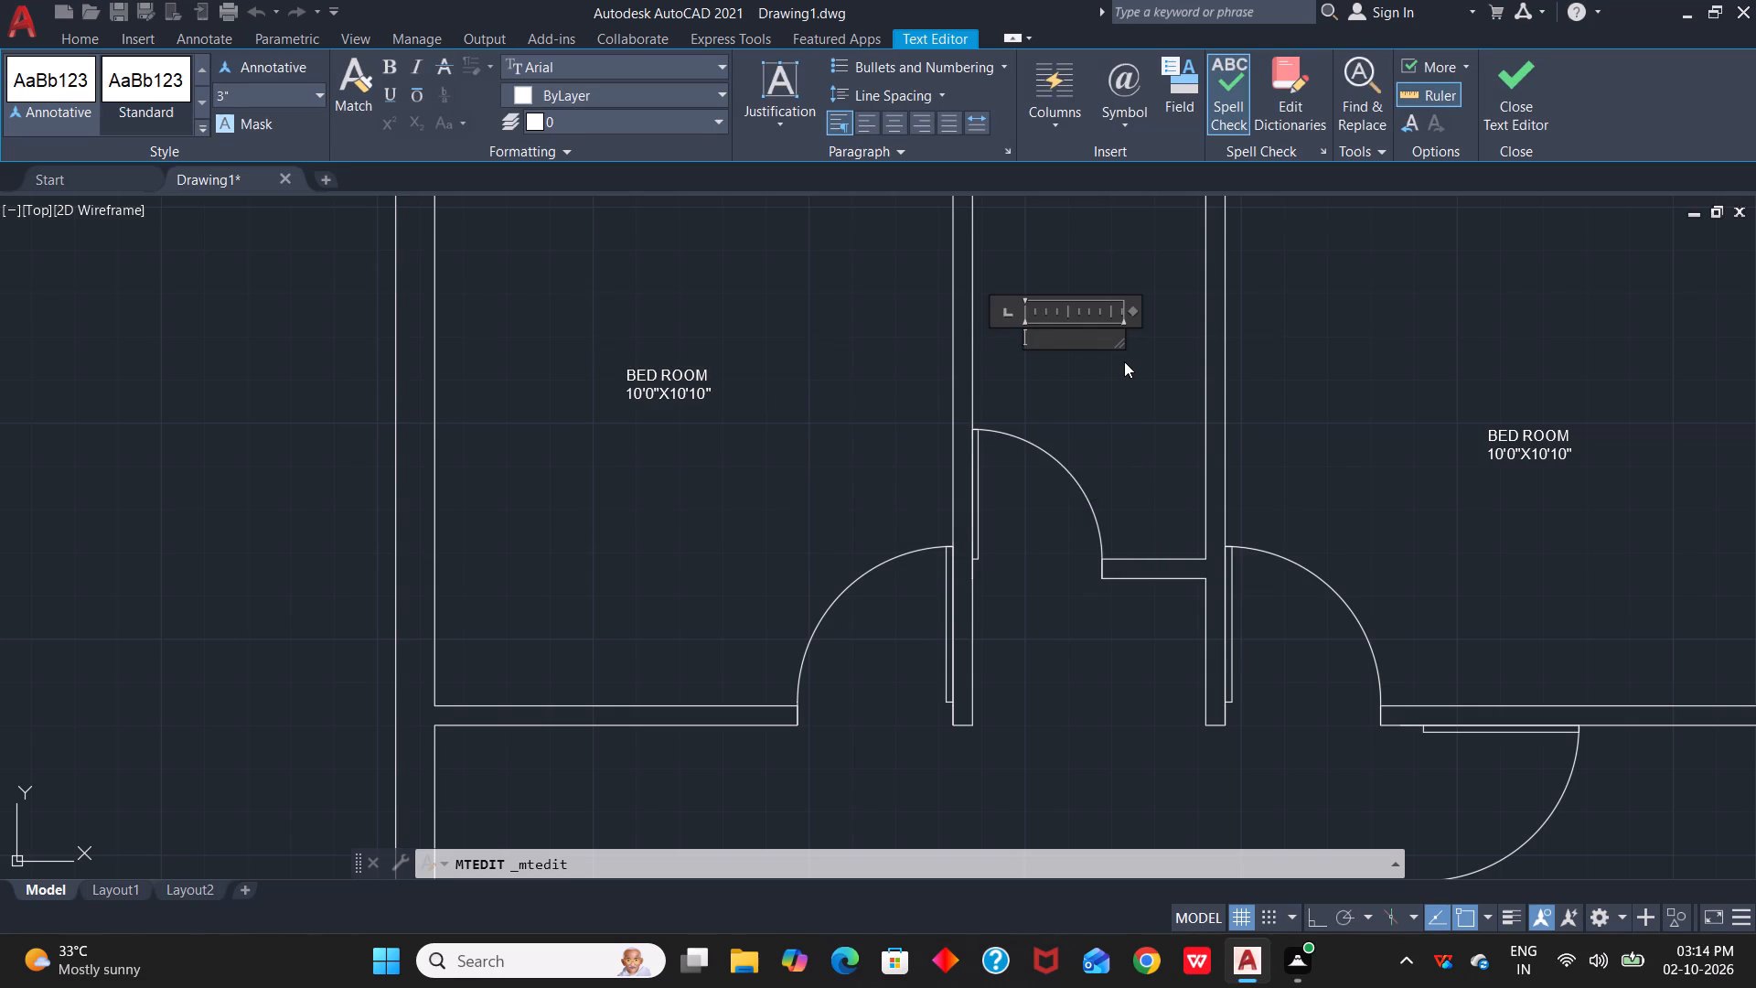
key("w")
key("slash")
key("c")
key("BackSpace")
key("BackSpace")
key("c")
key("shift+plus")
type("BATH")
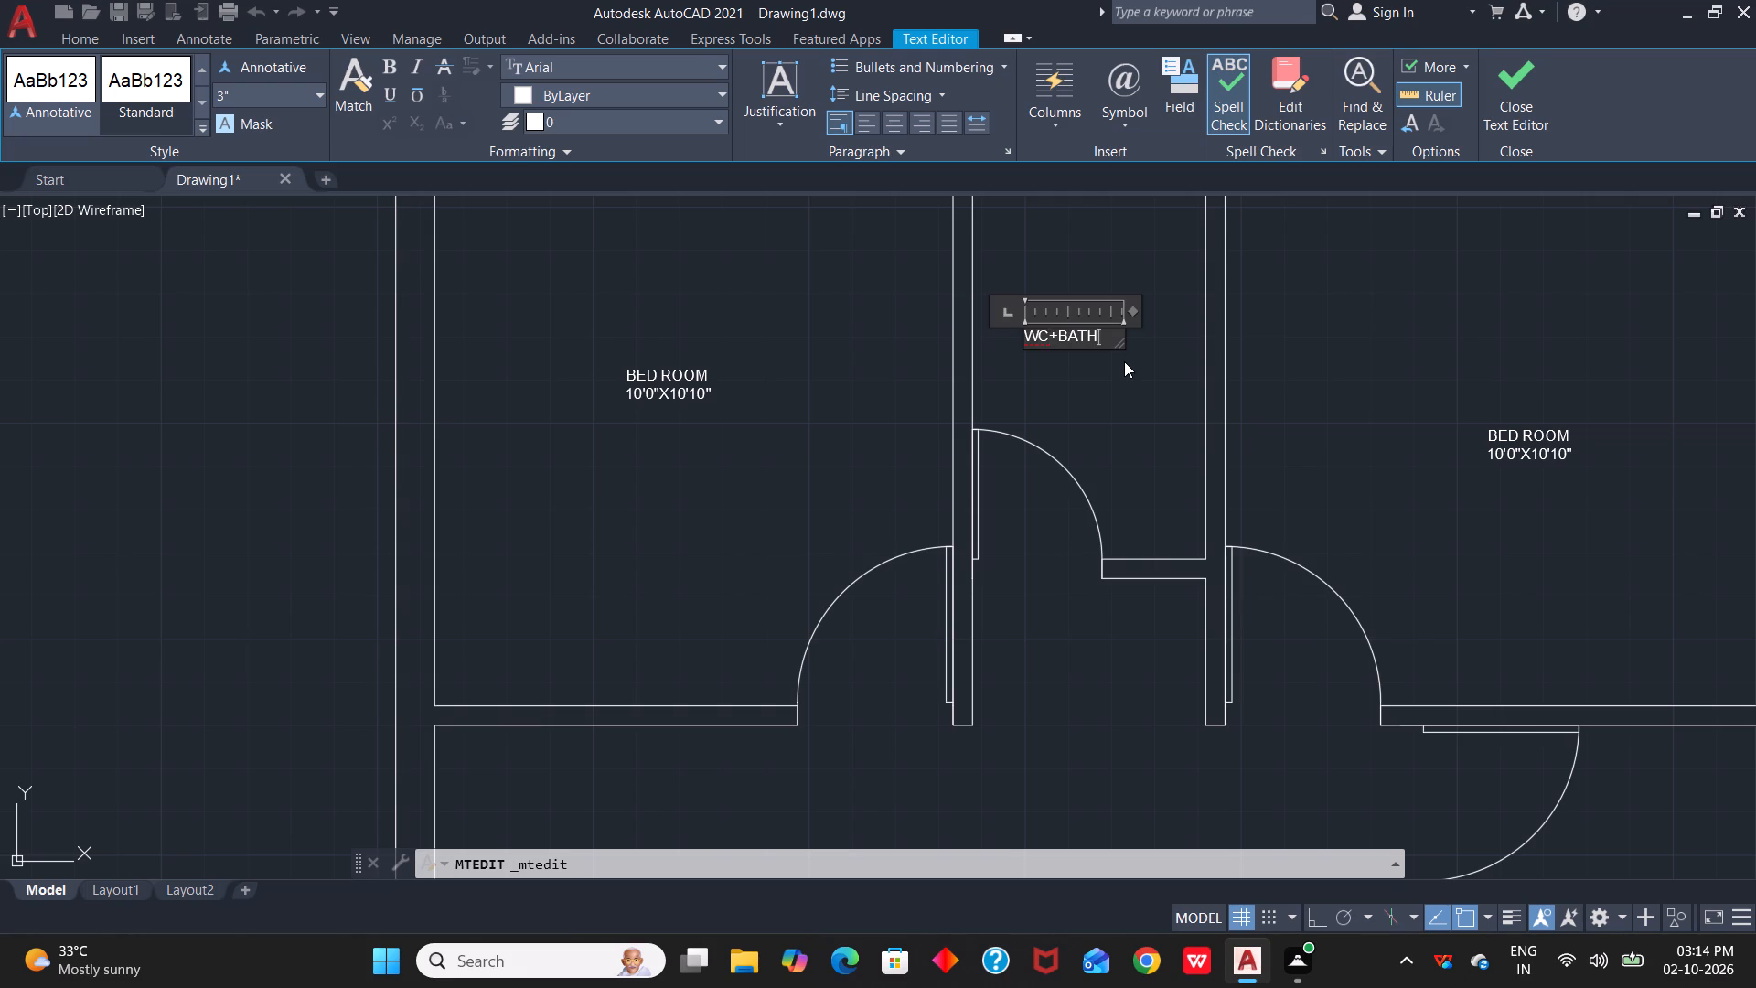
Add the room size 4'6"X8'0" as the WC+BATH label's second line and finish the text.
key("Return")
type("4.")
key("BackSpace")
type("'6\"")
key("x")
key("8")
key("apostrophe")
type("0\"")
left_click(1128, 389)
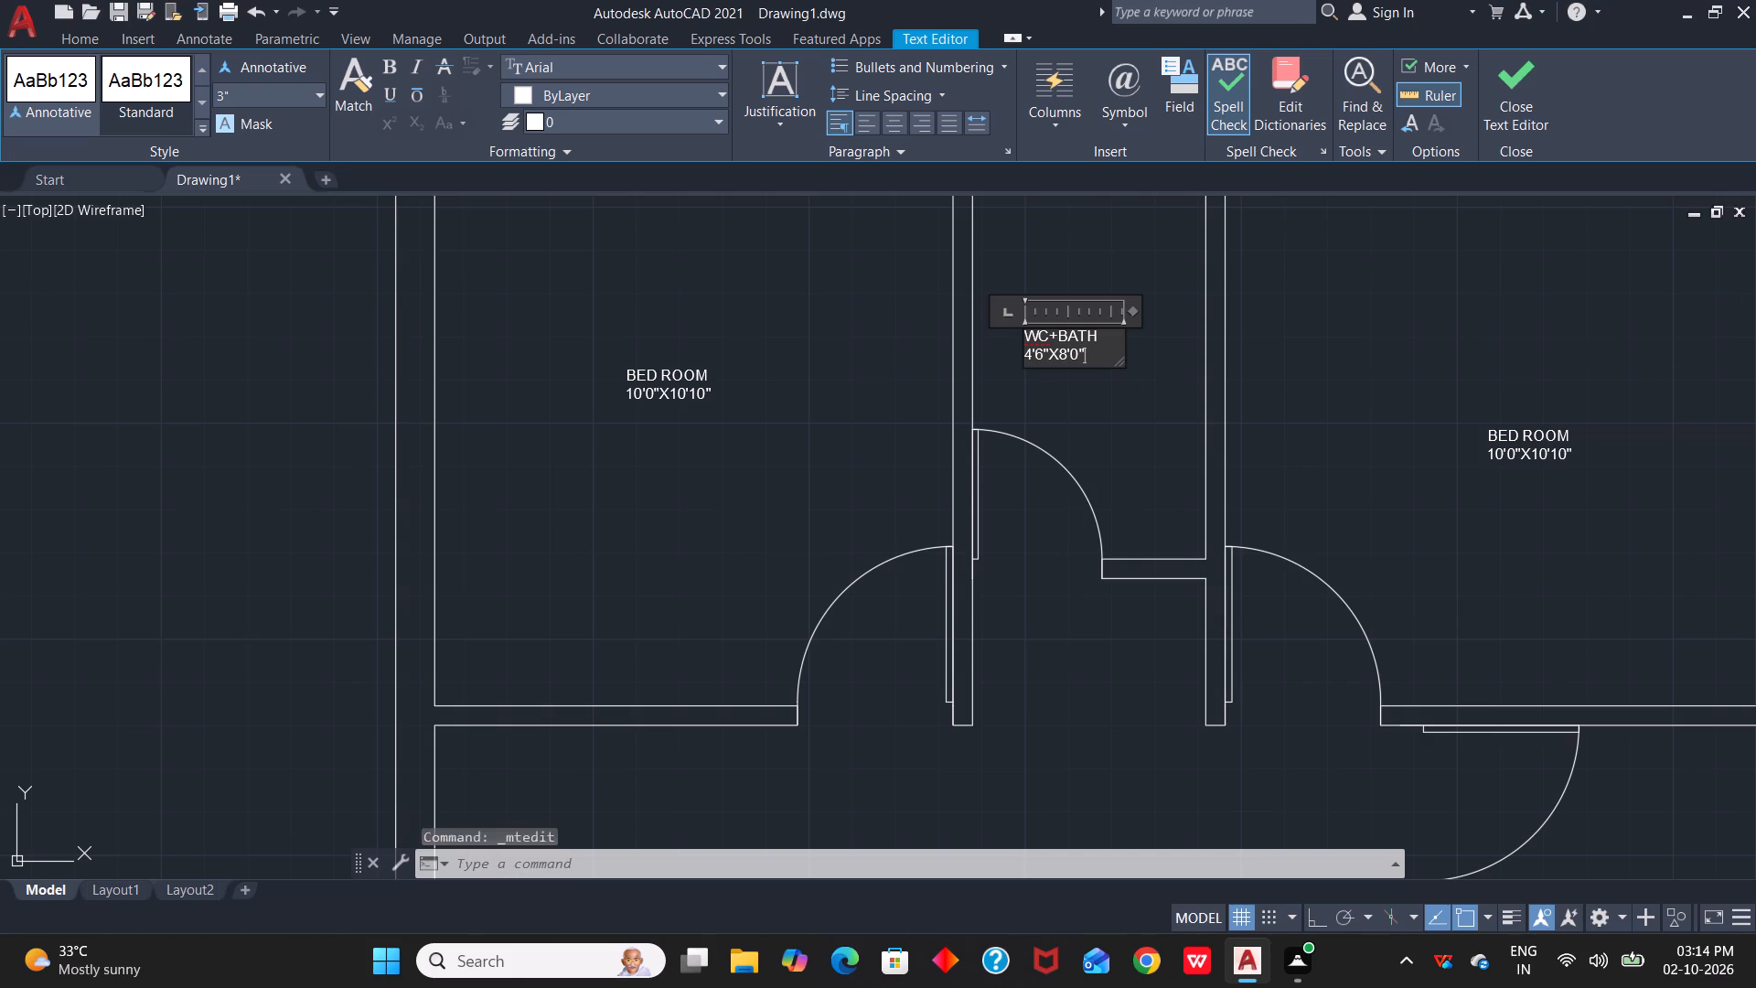
Copy the WC+BATH label into the narrow room between the two southern bedrooms and finish copying.
left_click(1012, 302)
left_click(1113, 389)
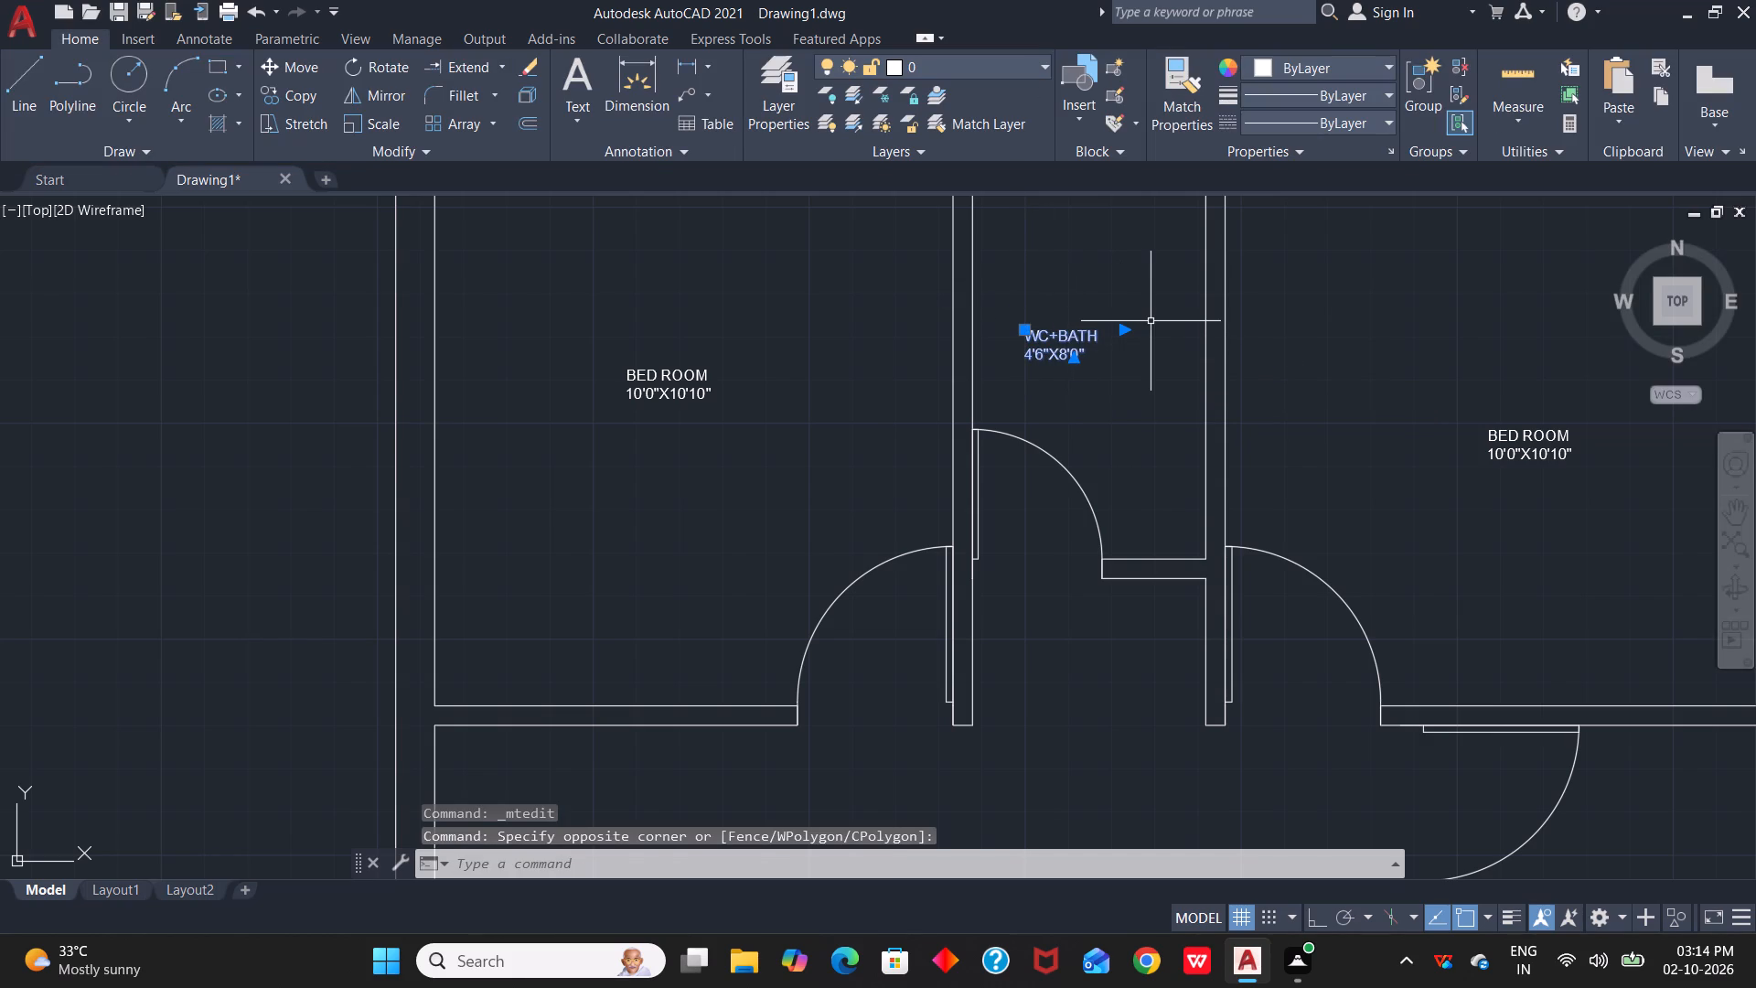
type("CO")
key("space")
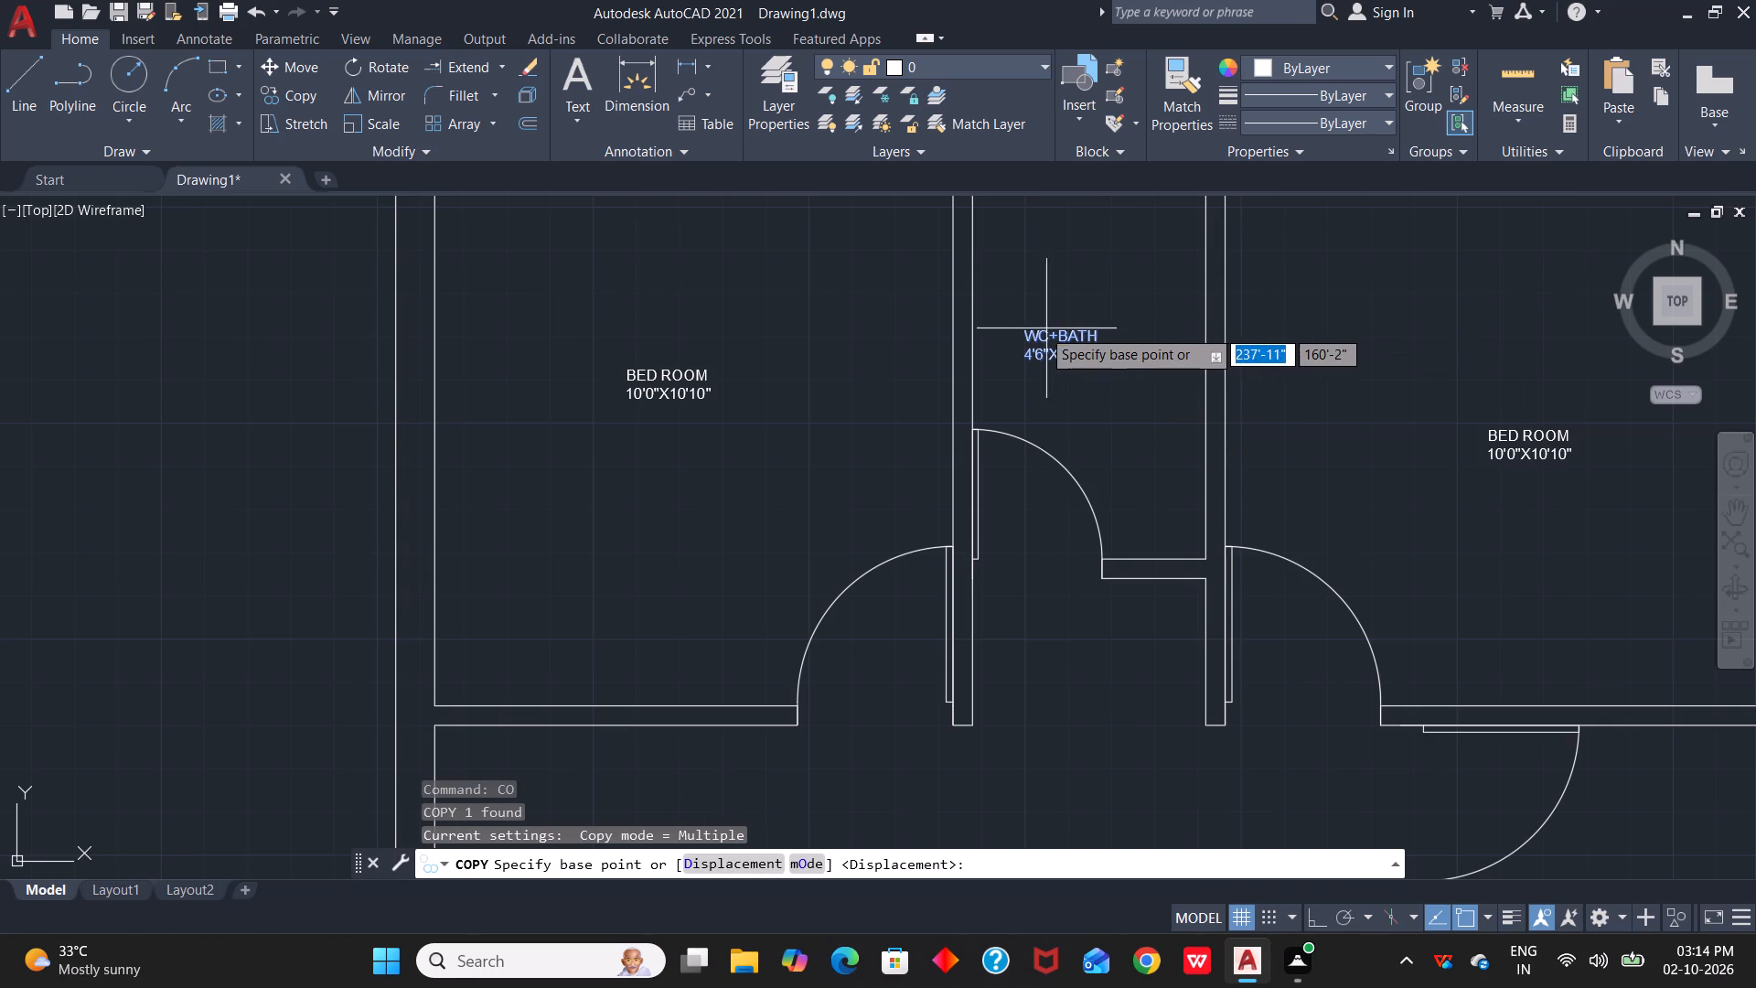
left_click_drag(1027, 336, 1032, 348)
scroll(1144, 606, "down", 4)
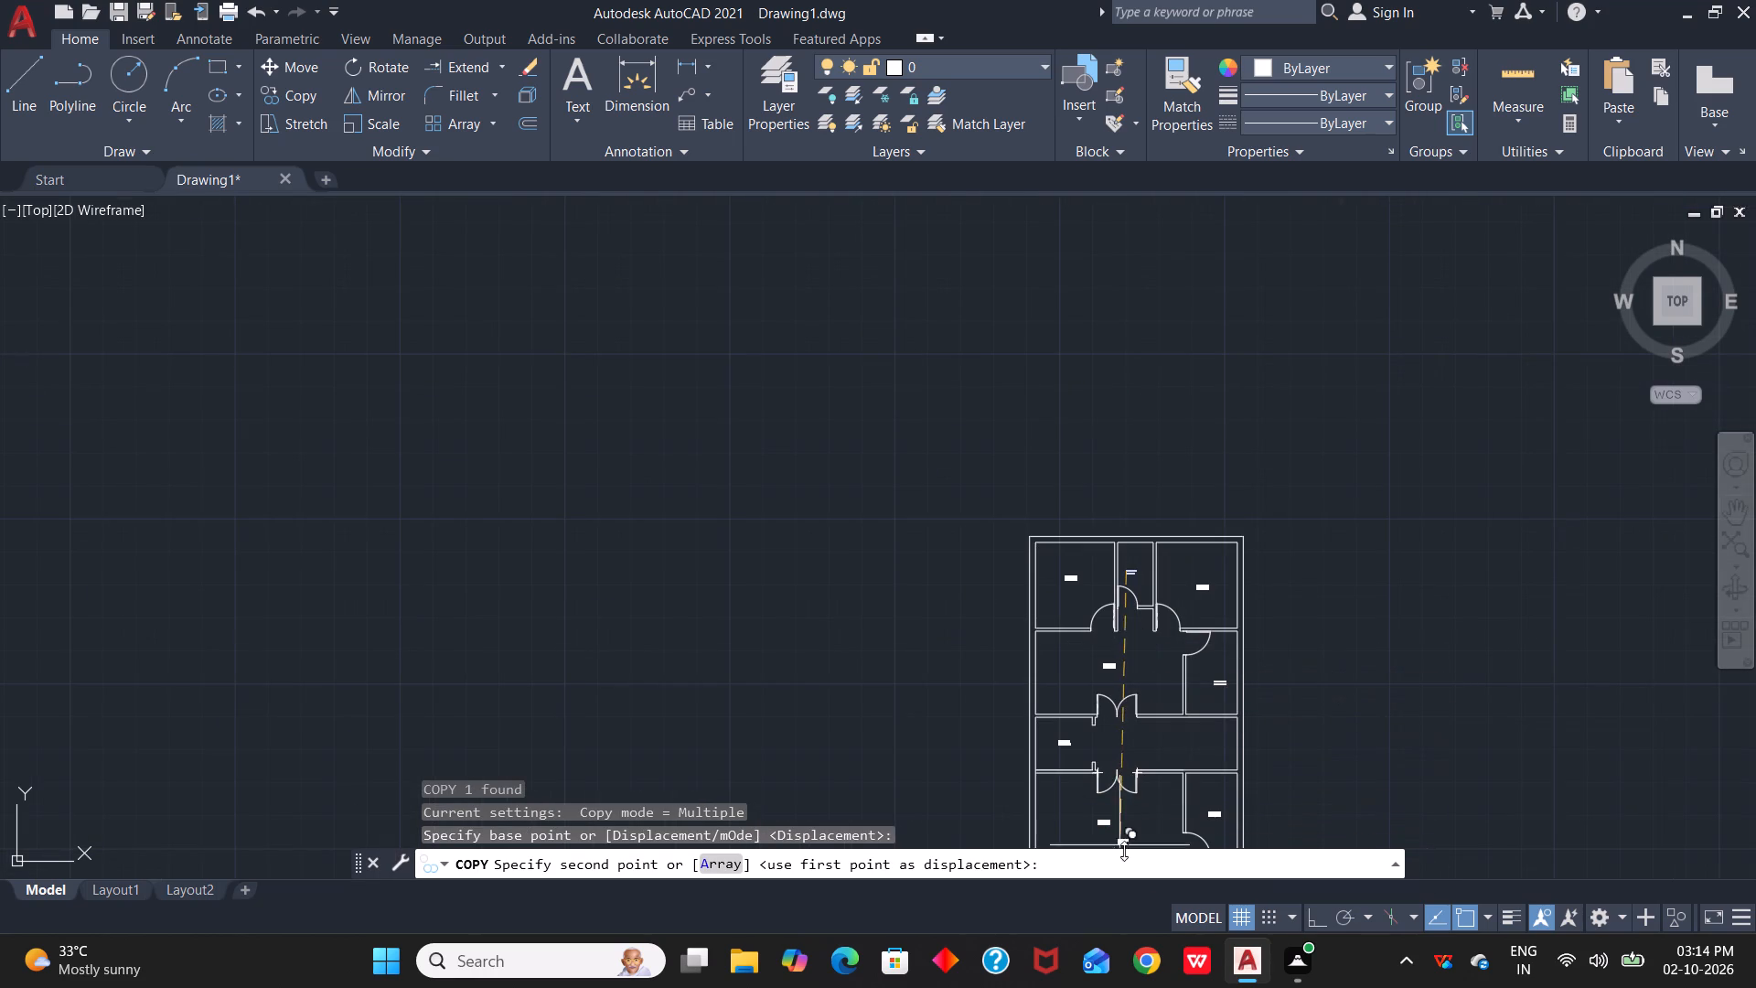
middle_click_drag(1125, 851, 1123, 702)
middle_click_drag(1122, 757, 1208, 328)
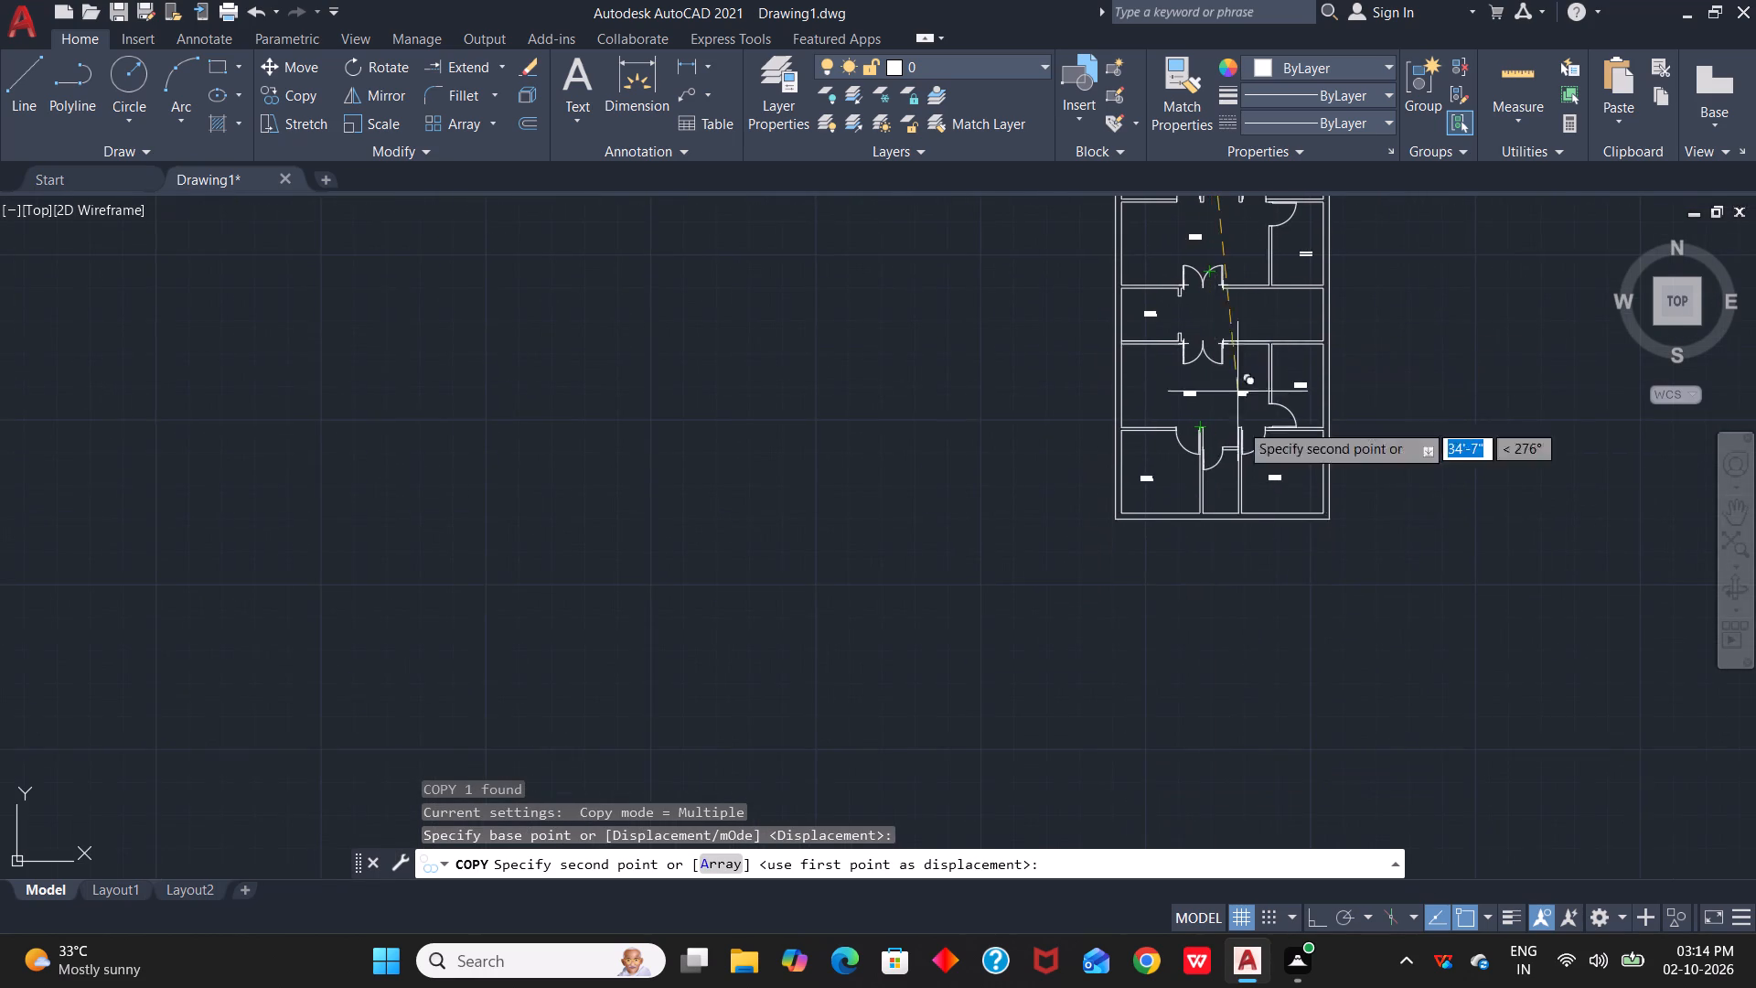
scroll(1226, 493, "up", 3)
left_click(1158, 458)
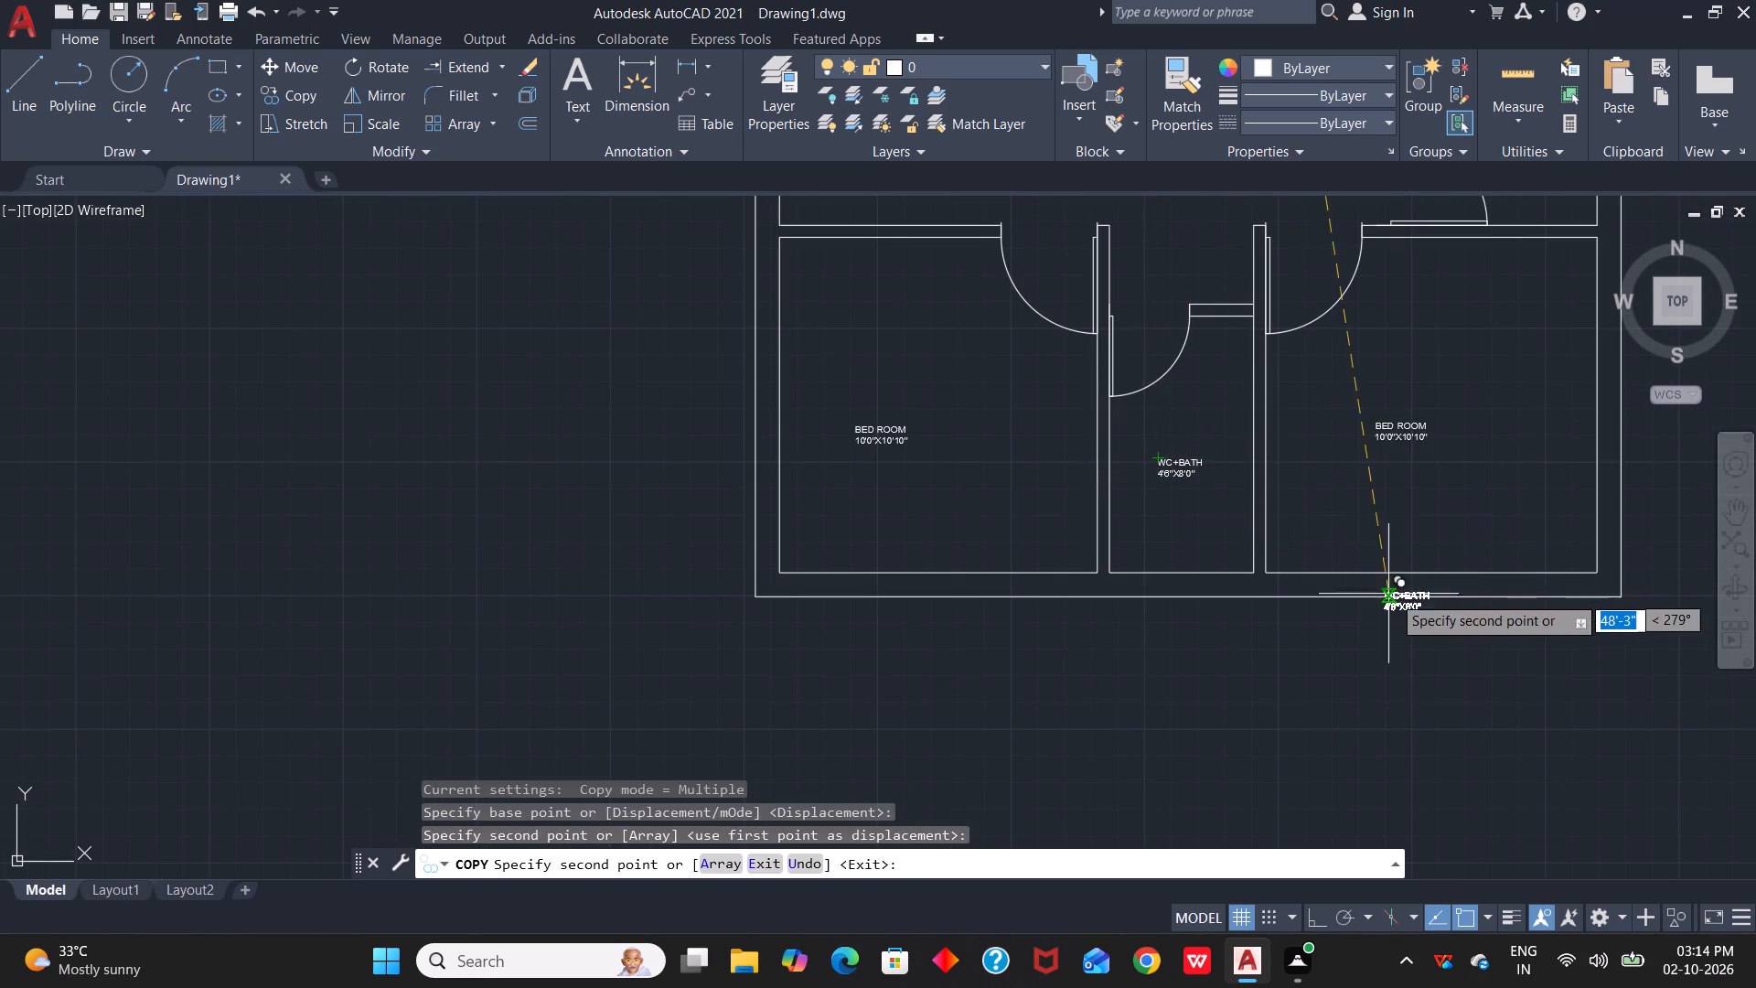
key("Escape")
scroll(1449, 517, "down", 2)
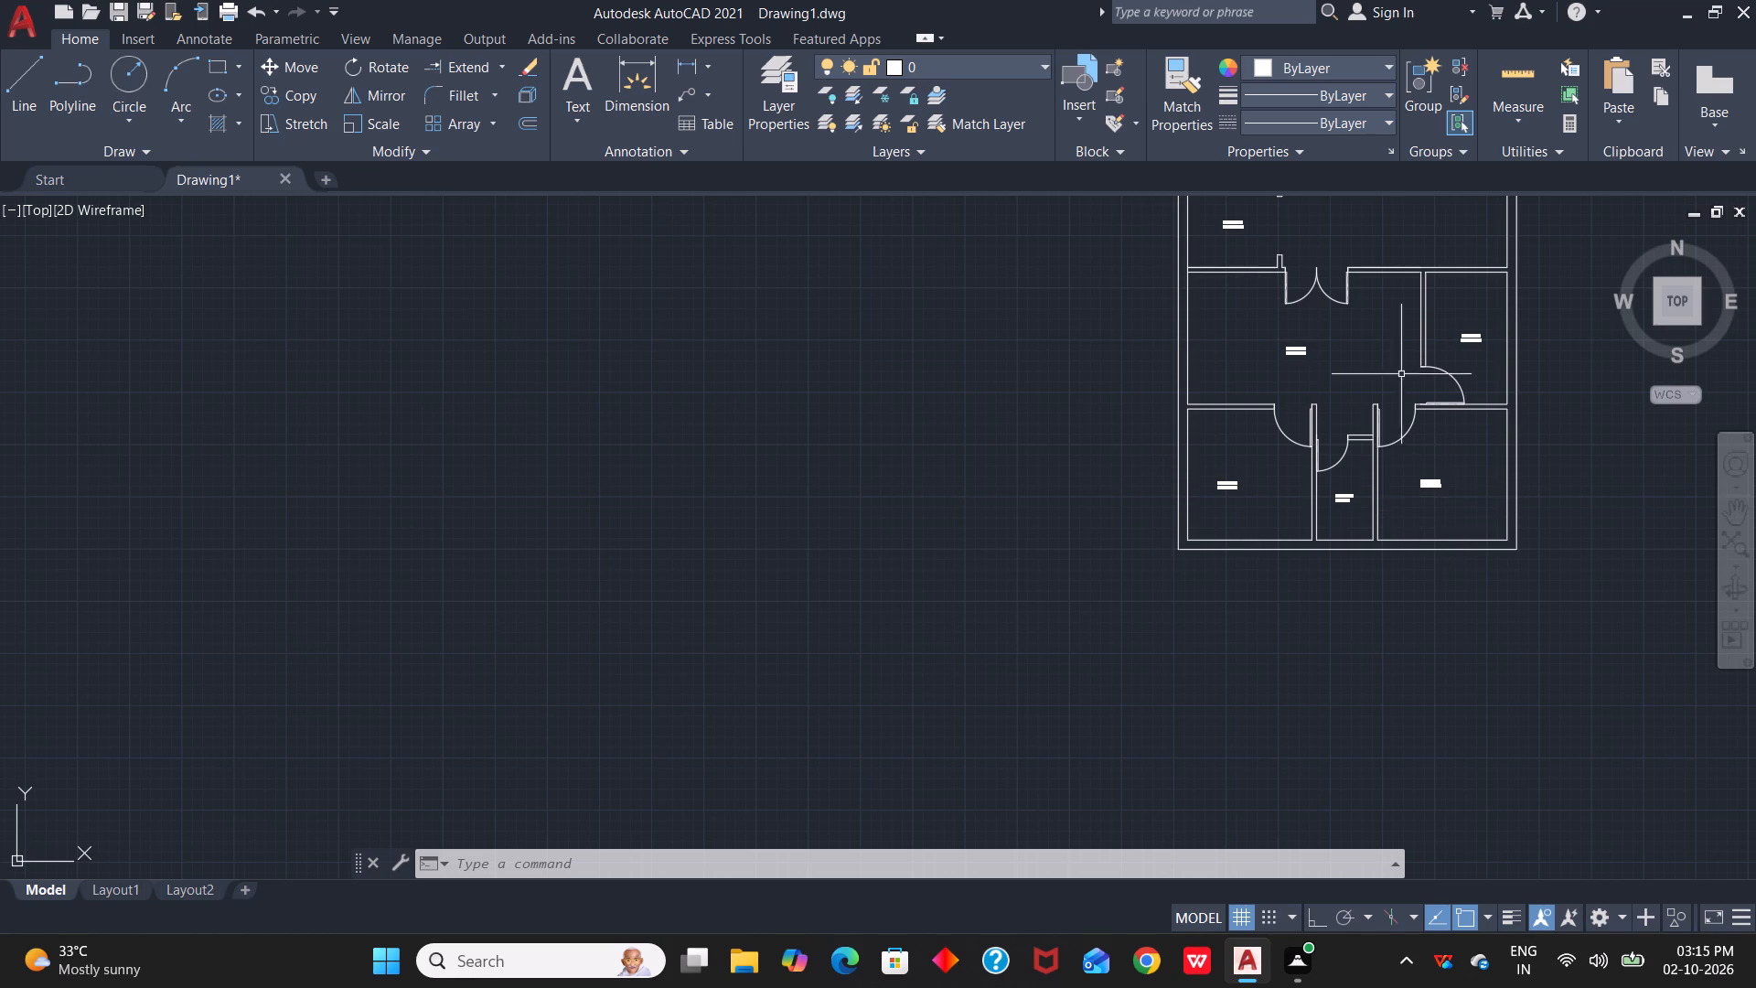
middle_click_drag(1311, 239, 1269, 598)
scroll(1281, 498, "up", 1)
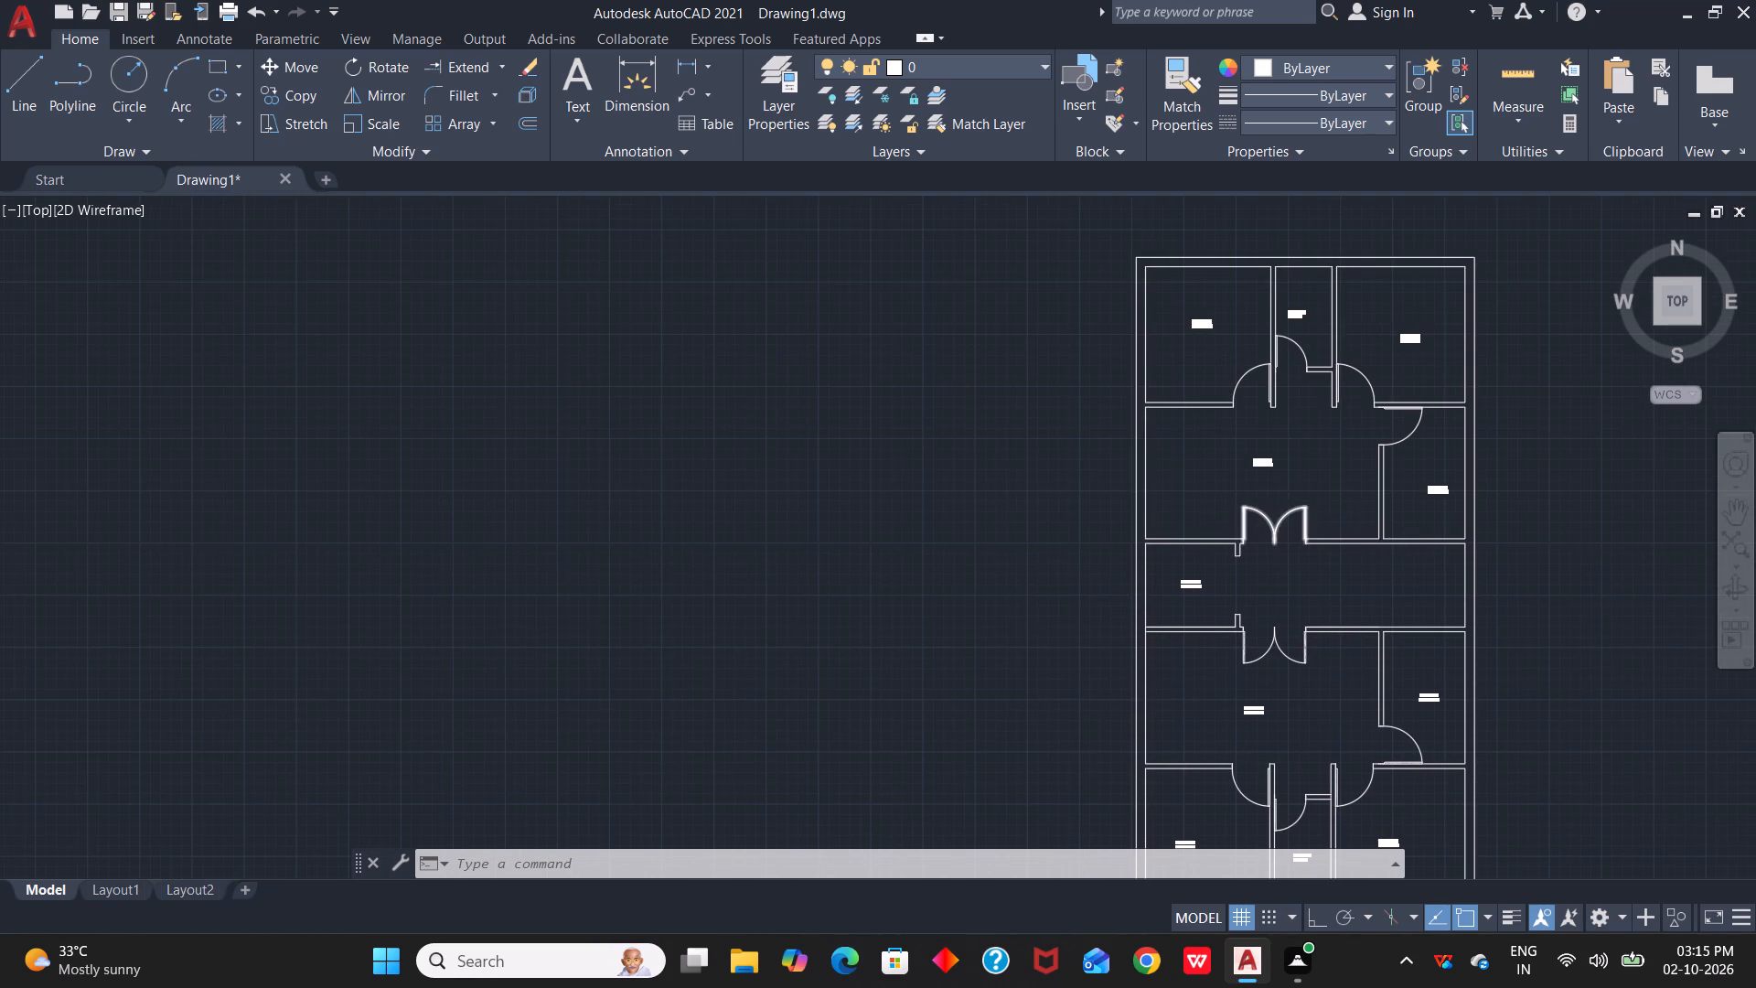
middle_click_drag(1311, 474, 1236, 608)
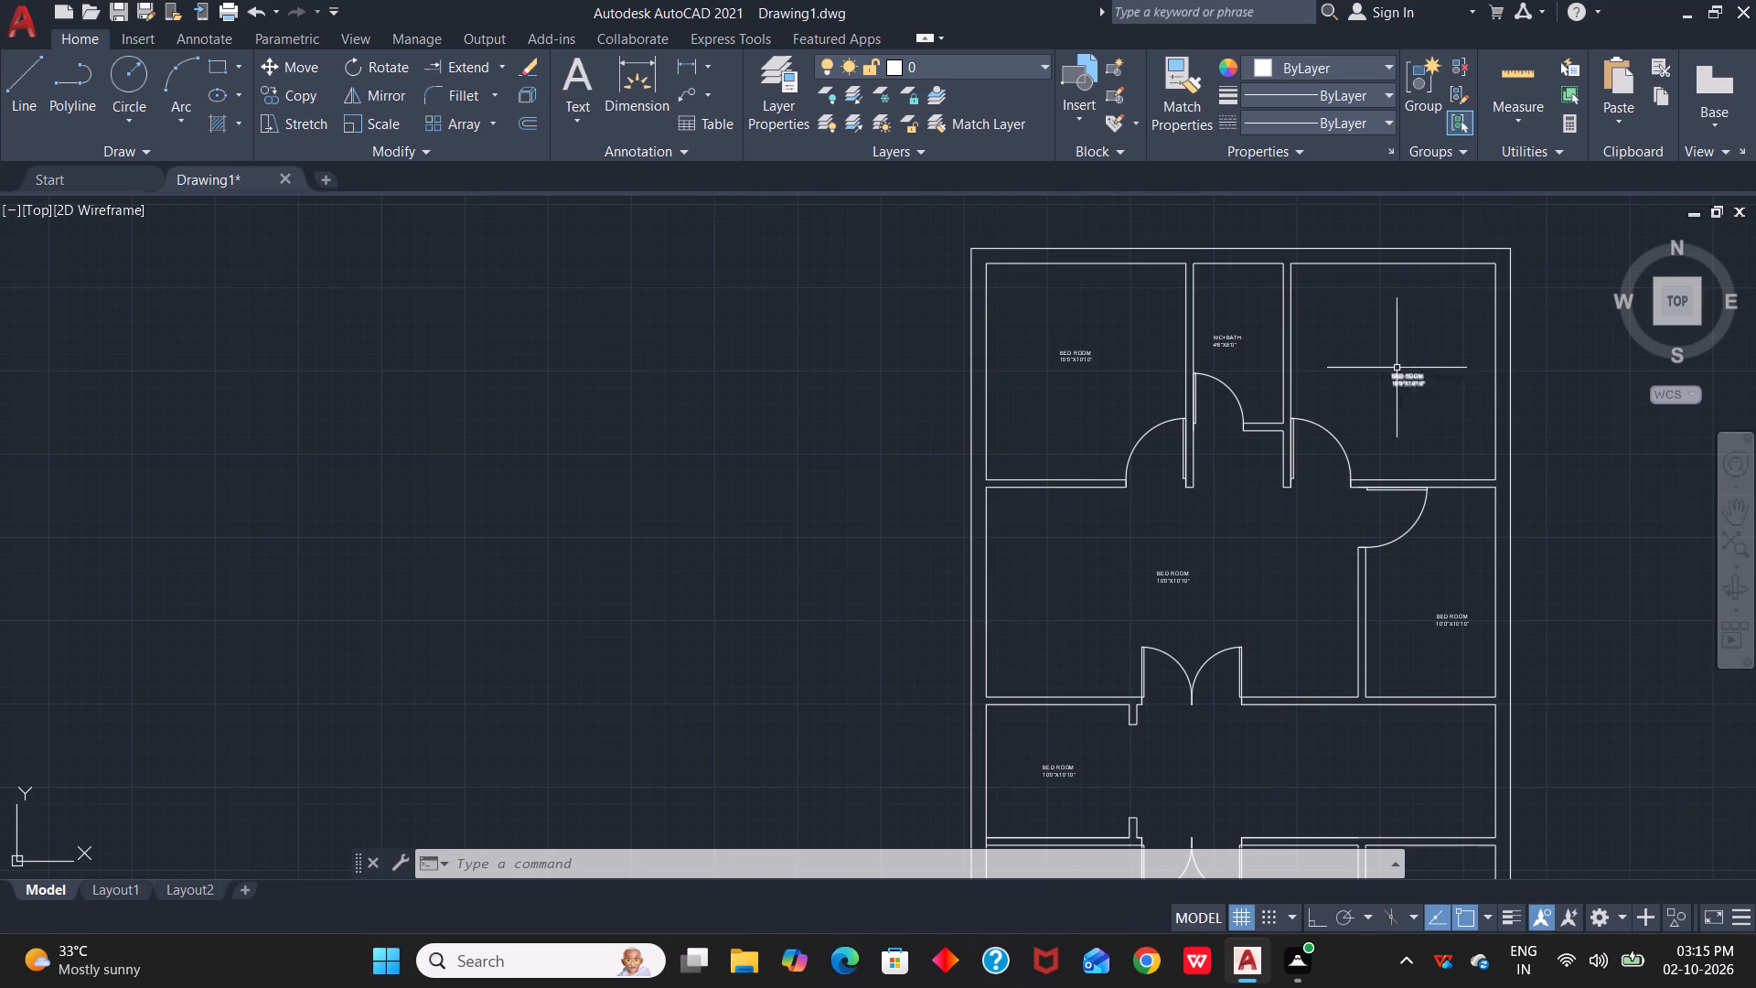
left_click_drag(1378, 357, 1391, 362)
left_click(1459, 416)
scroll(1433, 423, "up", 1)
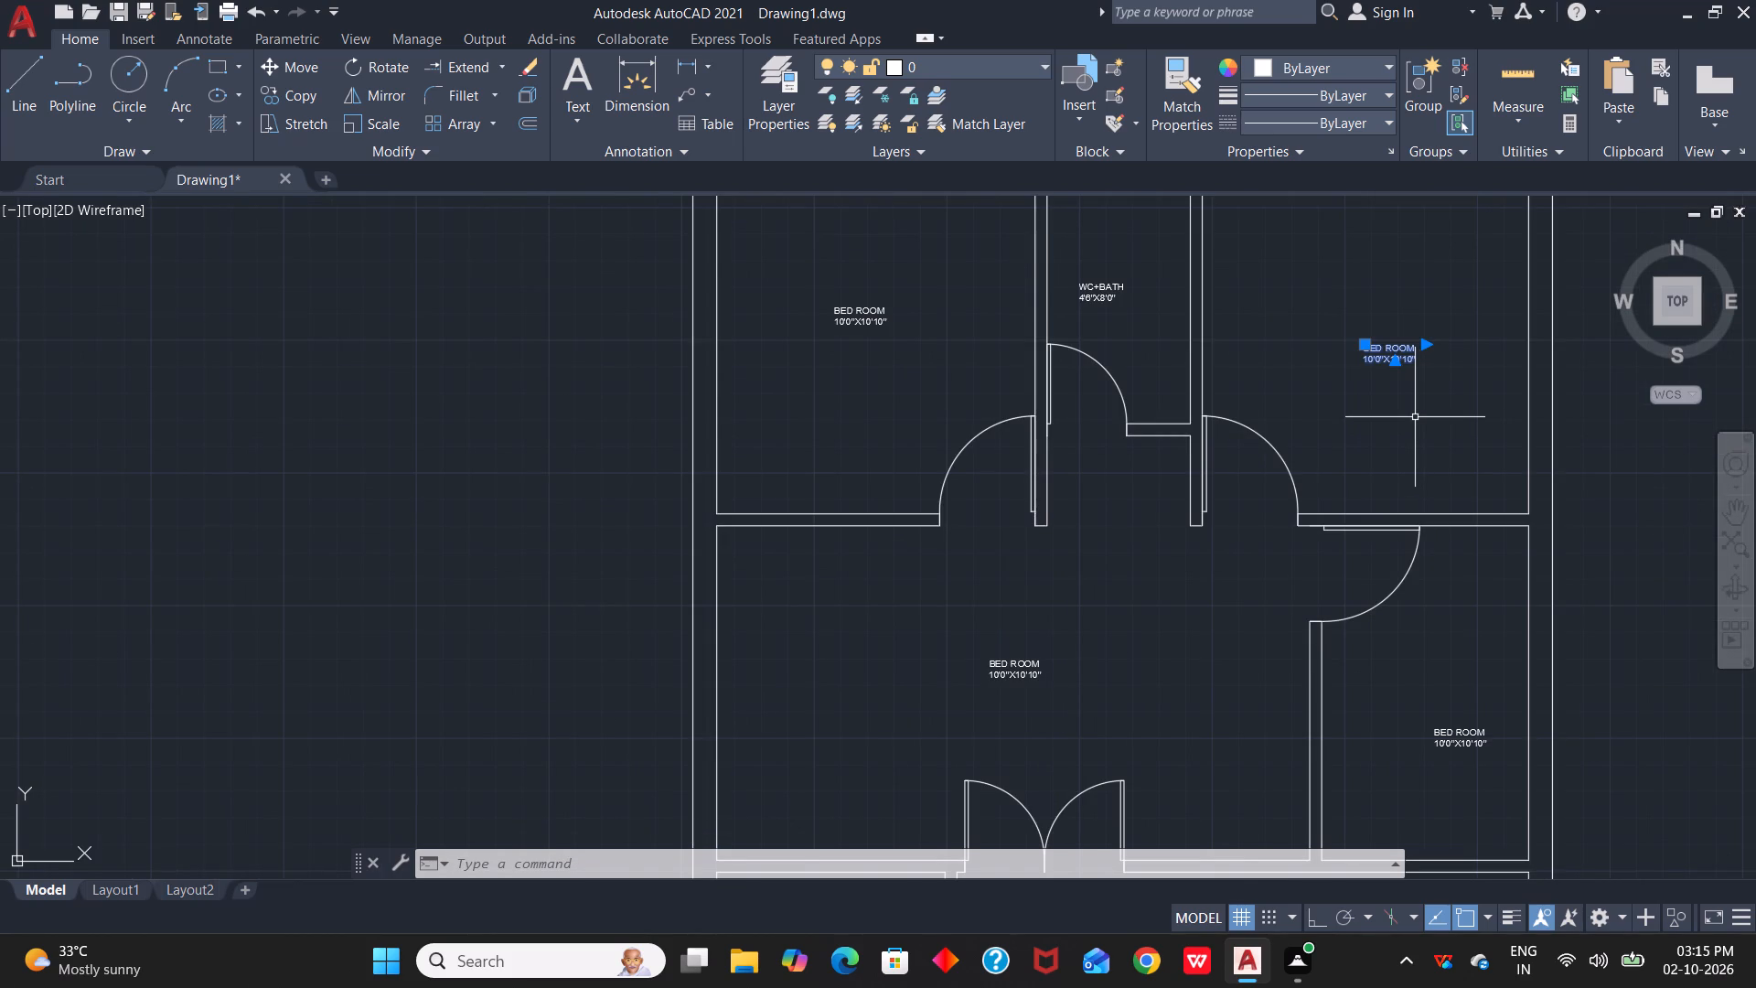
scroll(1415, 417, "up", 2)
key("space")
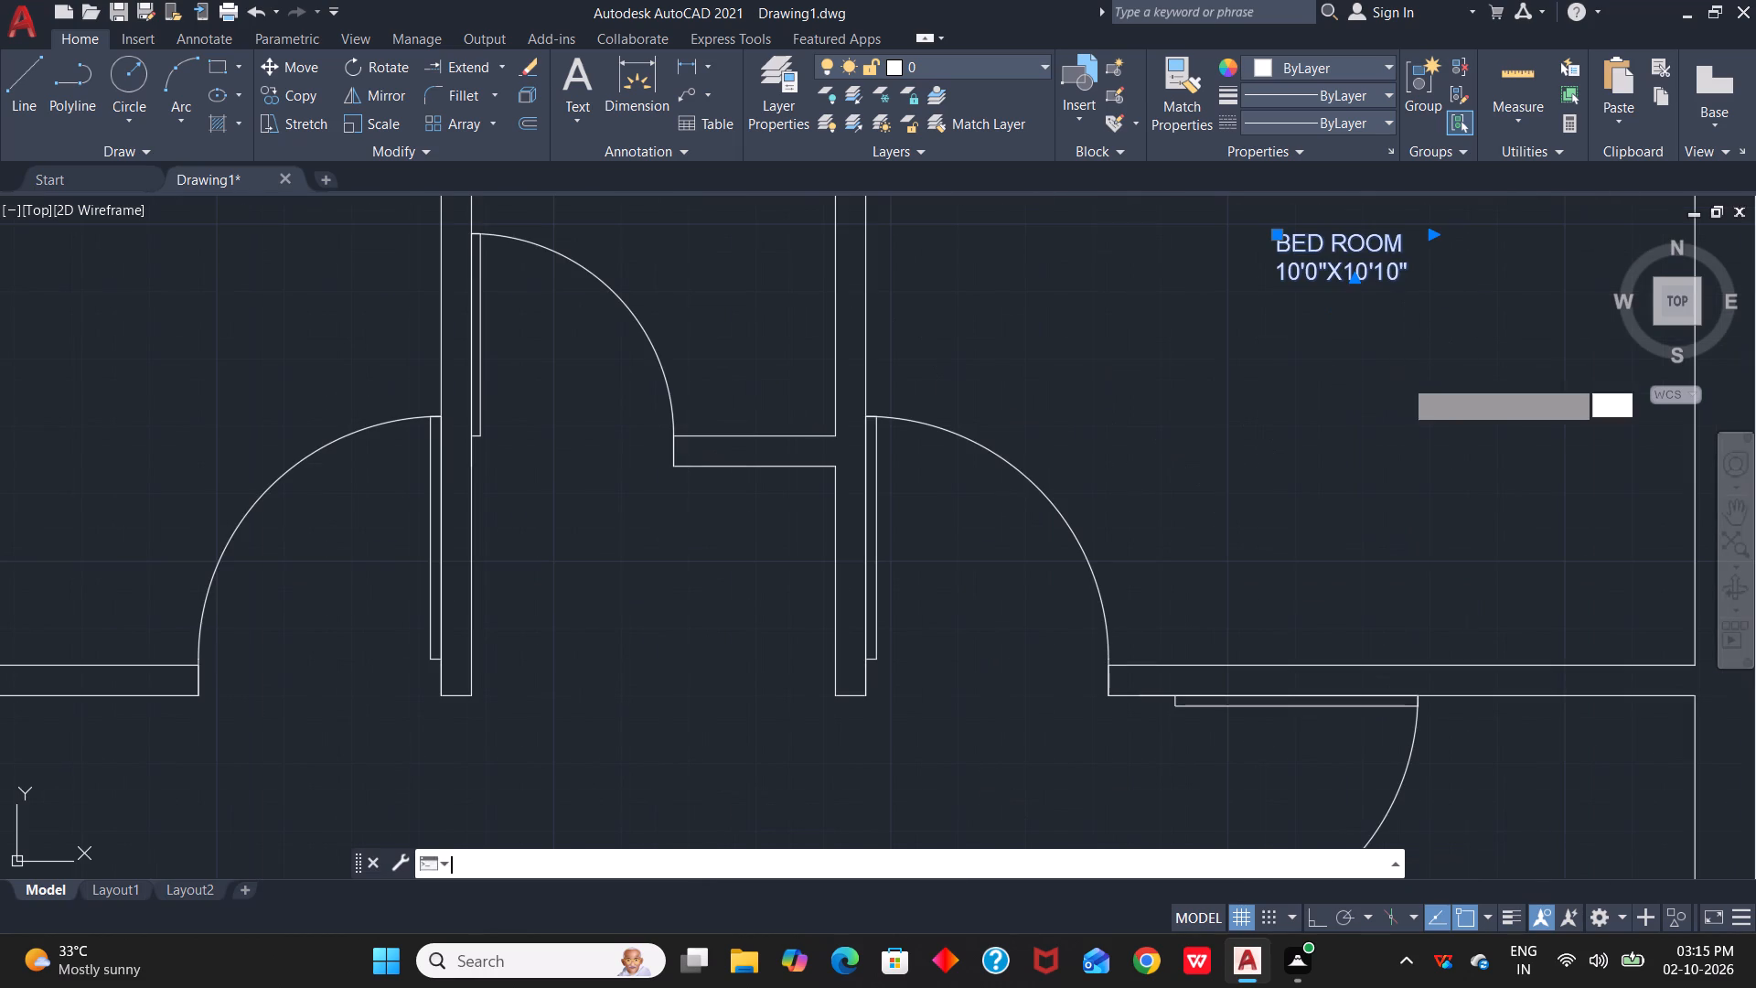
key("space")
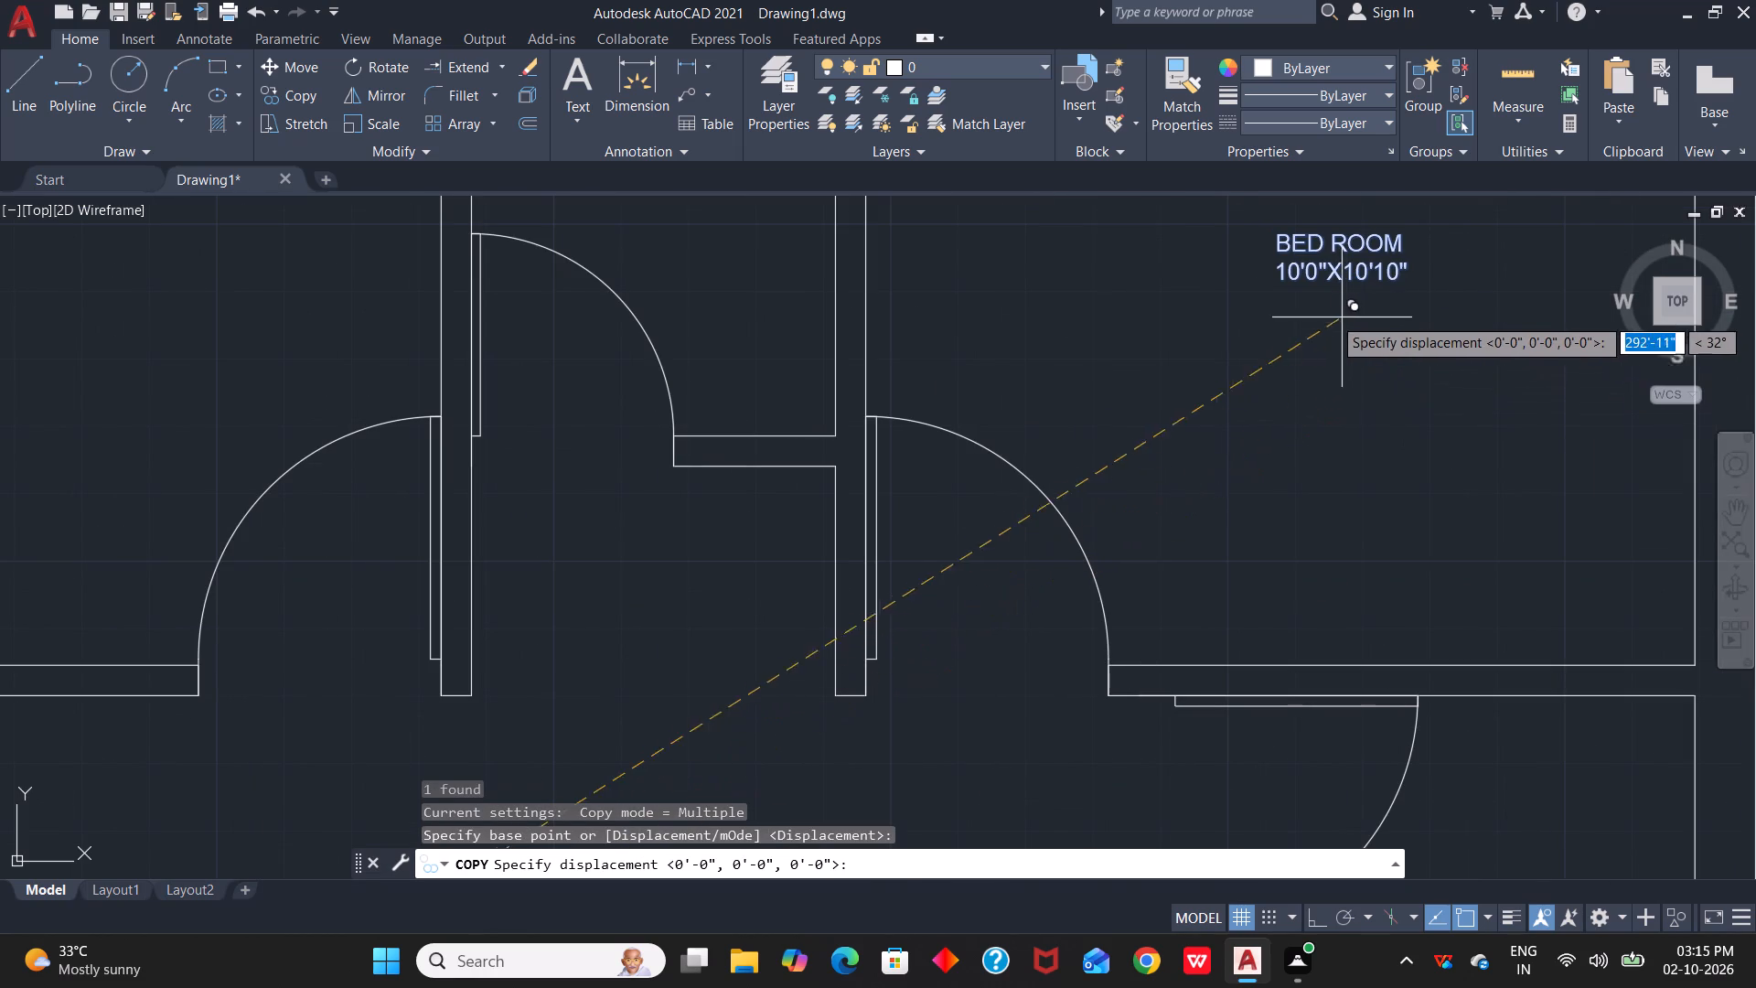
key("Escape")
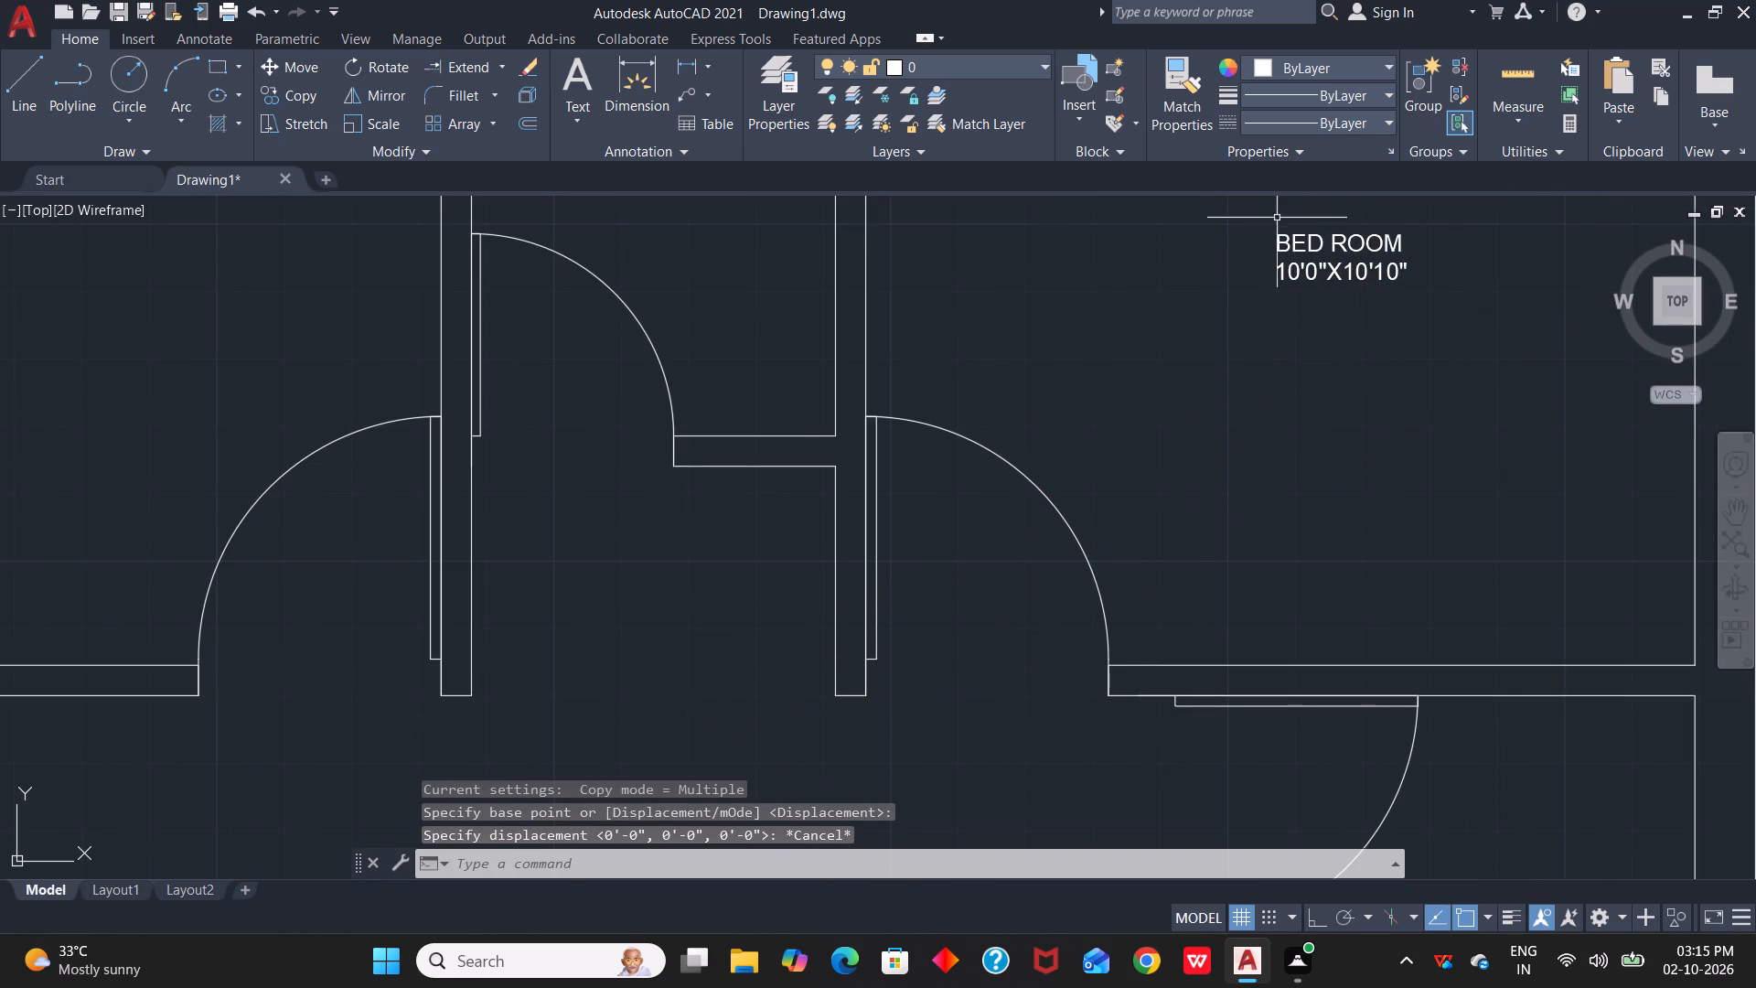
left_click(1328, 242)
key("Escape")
Edit the northeast bedroom label so its size line reads 10'4"X10'10".
left_click(1280, 243)
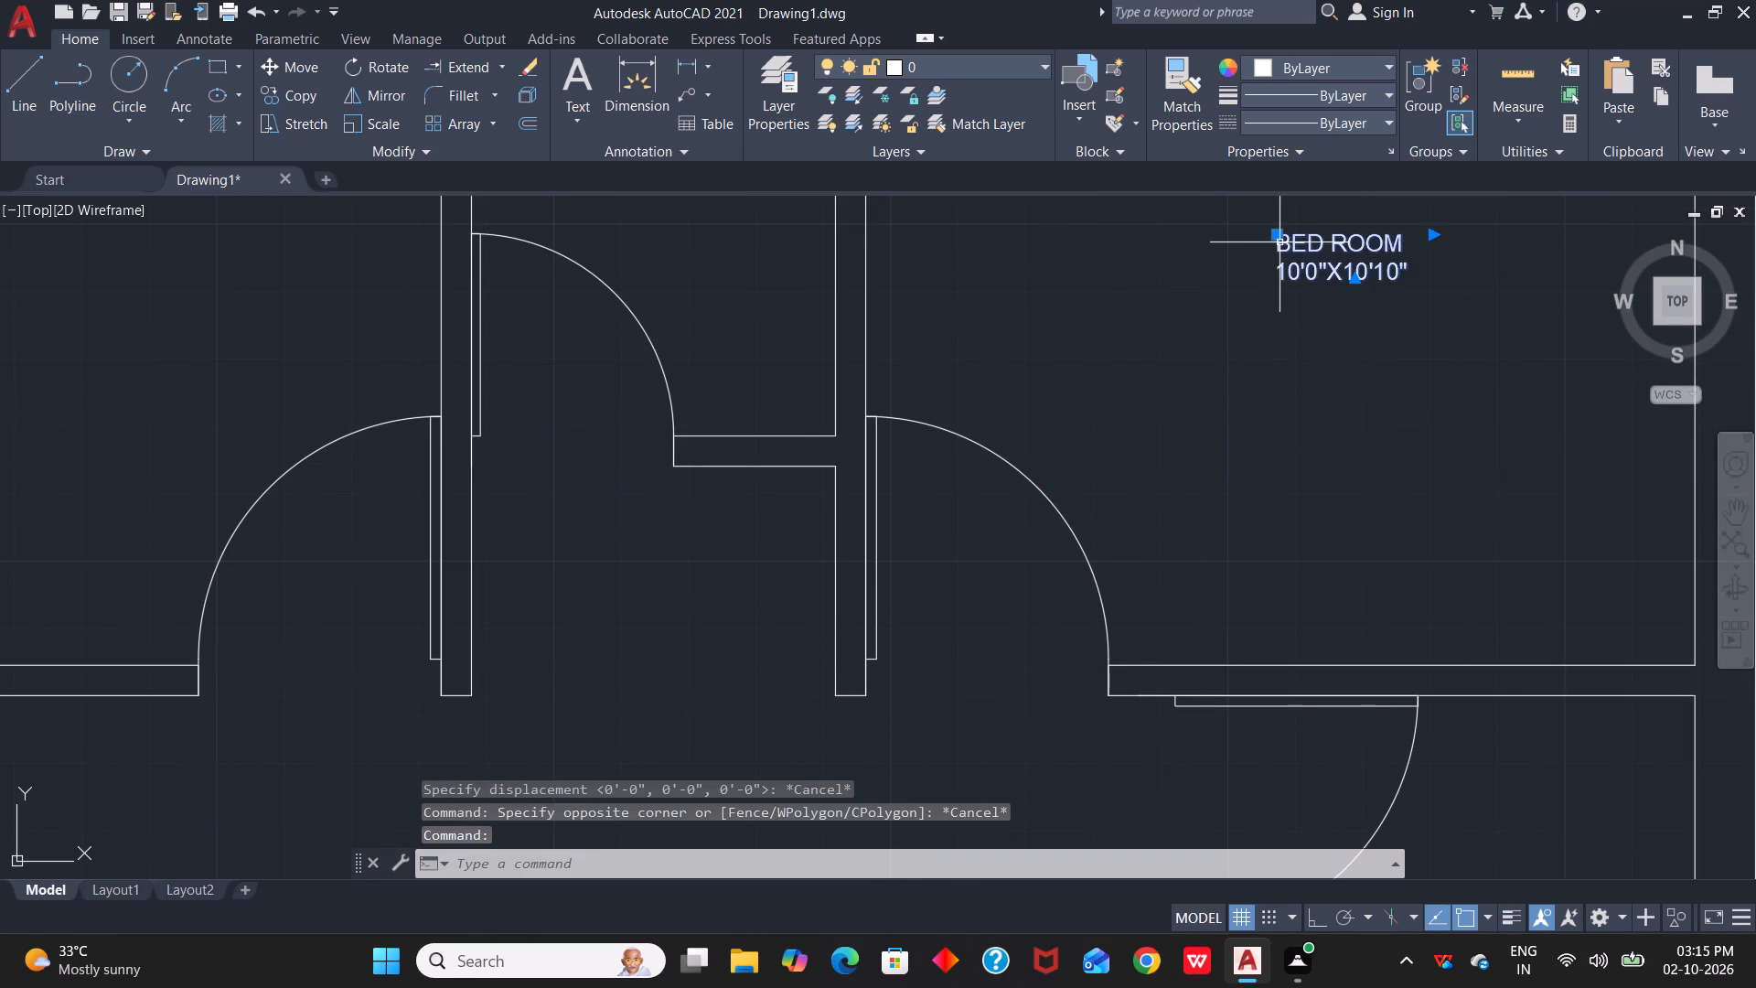
right_click(1280, 242)
left_click(1375, 320)
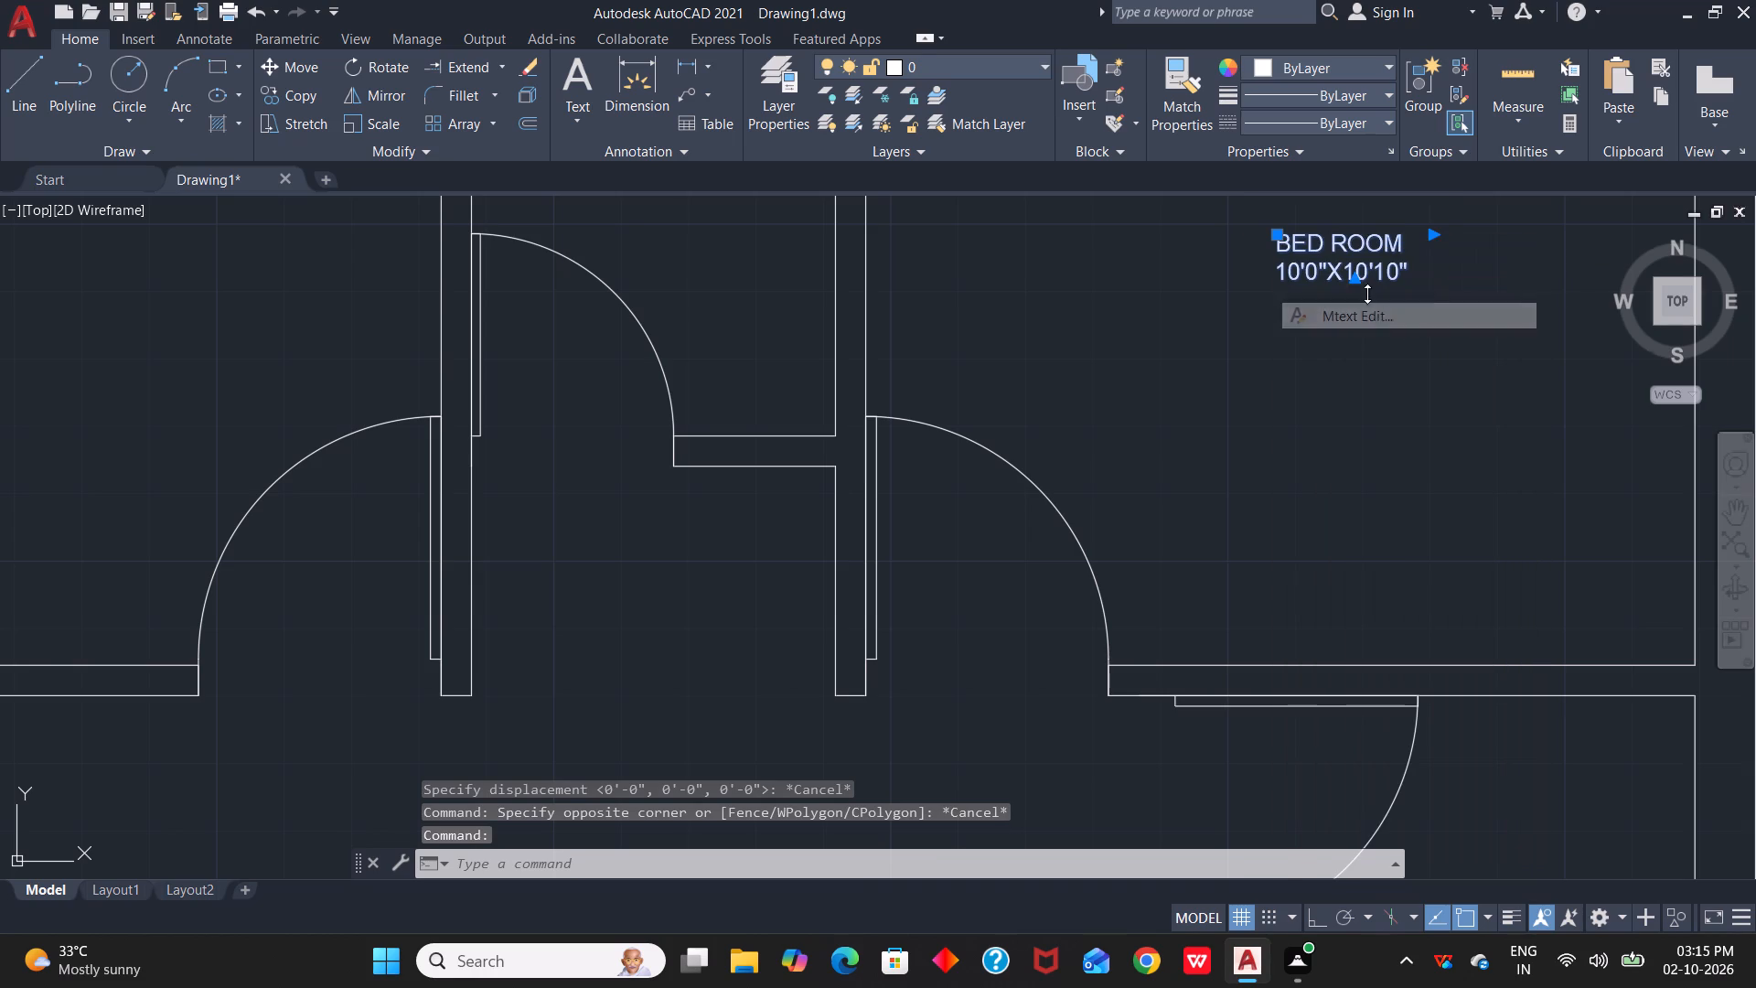
left_click(1323, 274)
left_click(1318, 273)
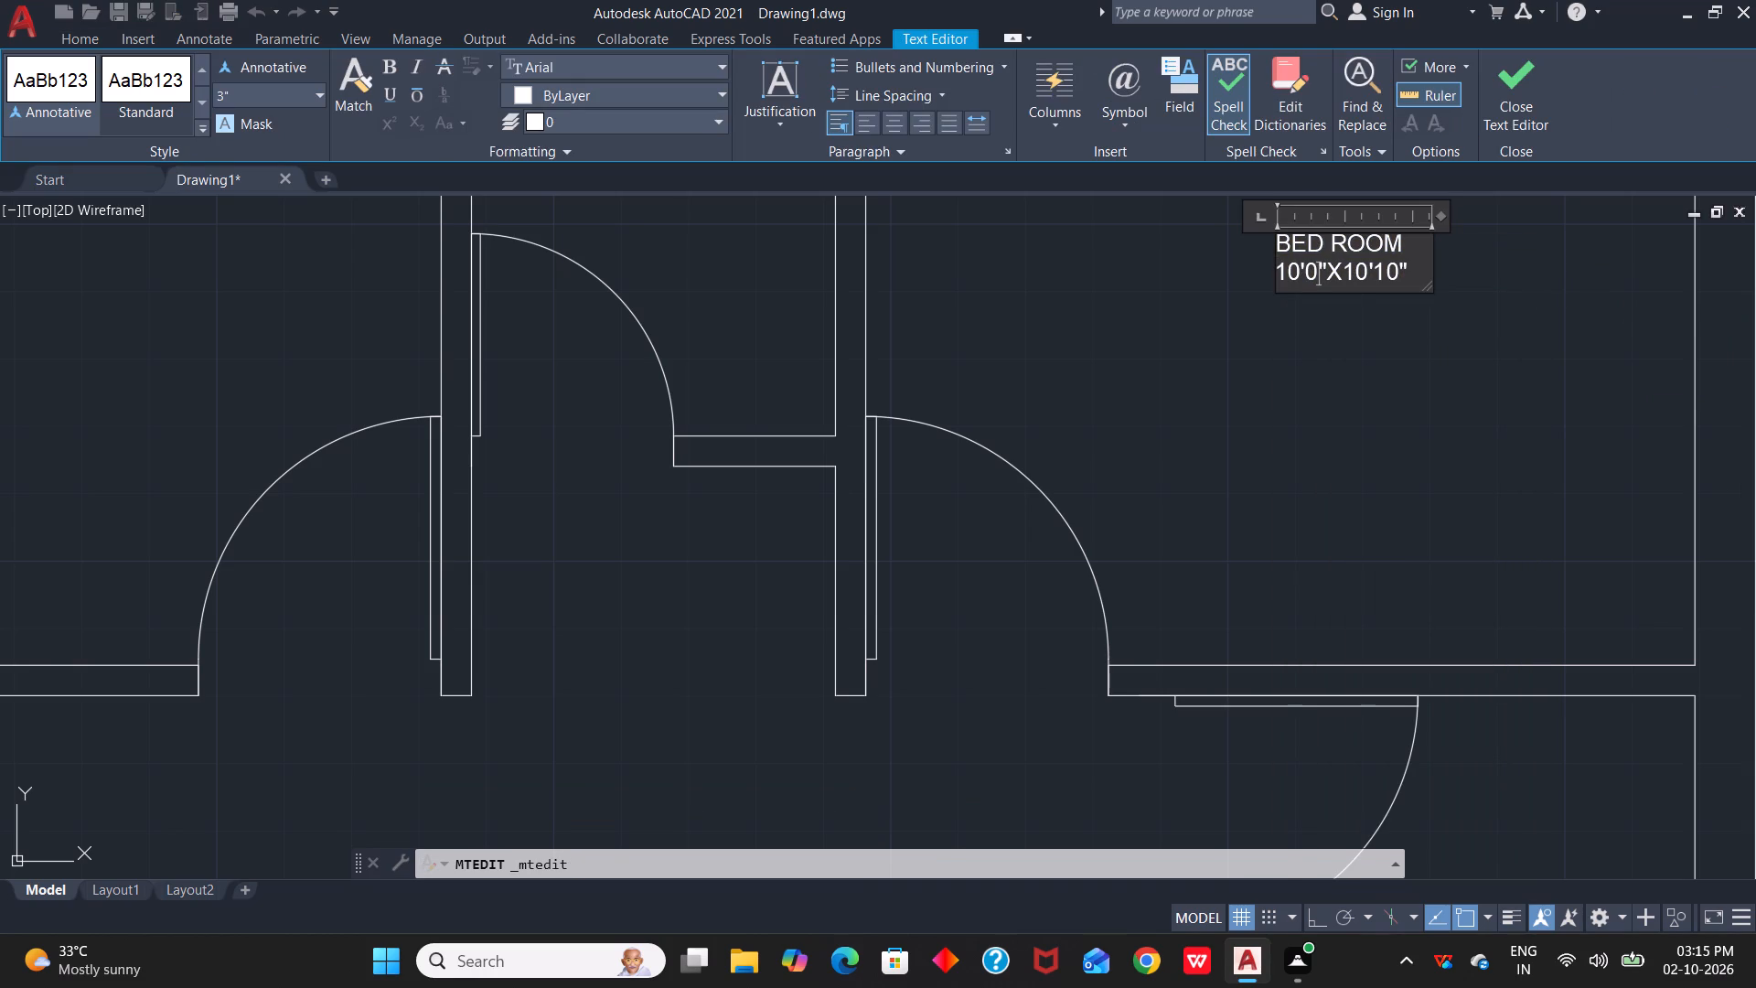
key("BackSpace")
key("4")
left_click(1350, 317)
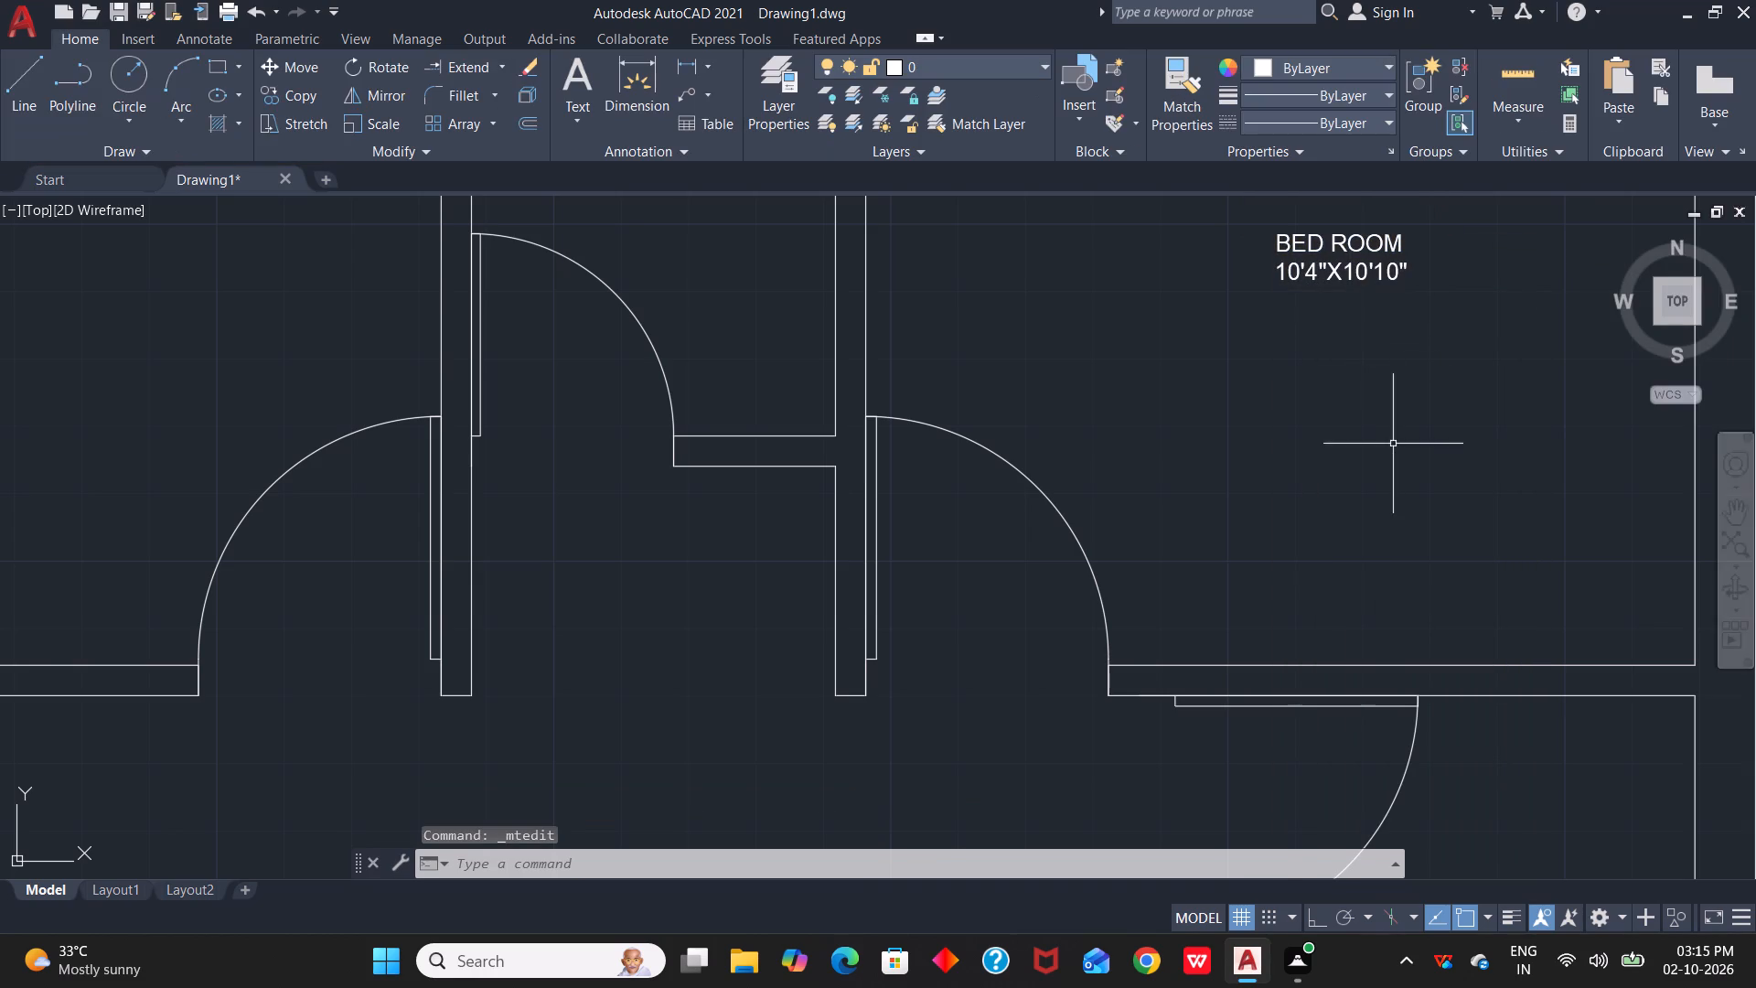
Replace the copied bedroom label's text in the northern small east room with KITCHEN as its first line.
scroll(1381, 423, "down", 1)
middle_click_drag(1381, 468, 1359, 117)
scroll(1354, 285, "down", 1)
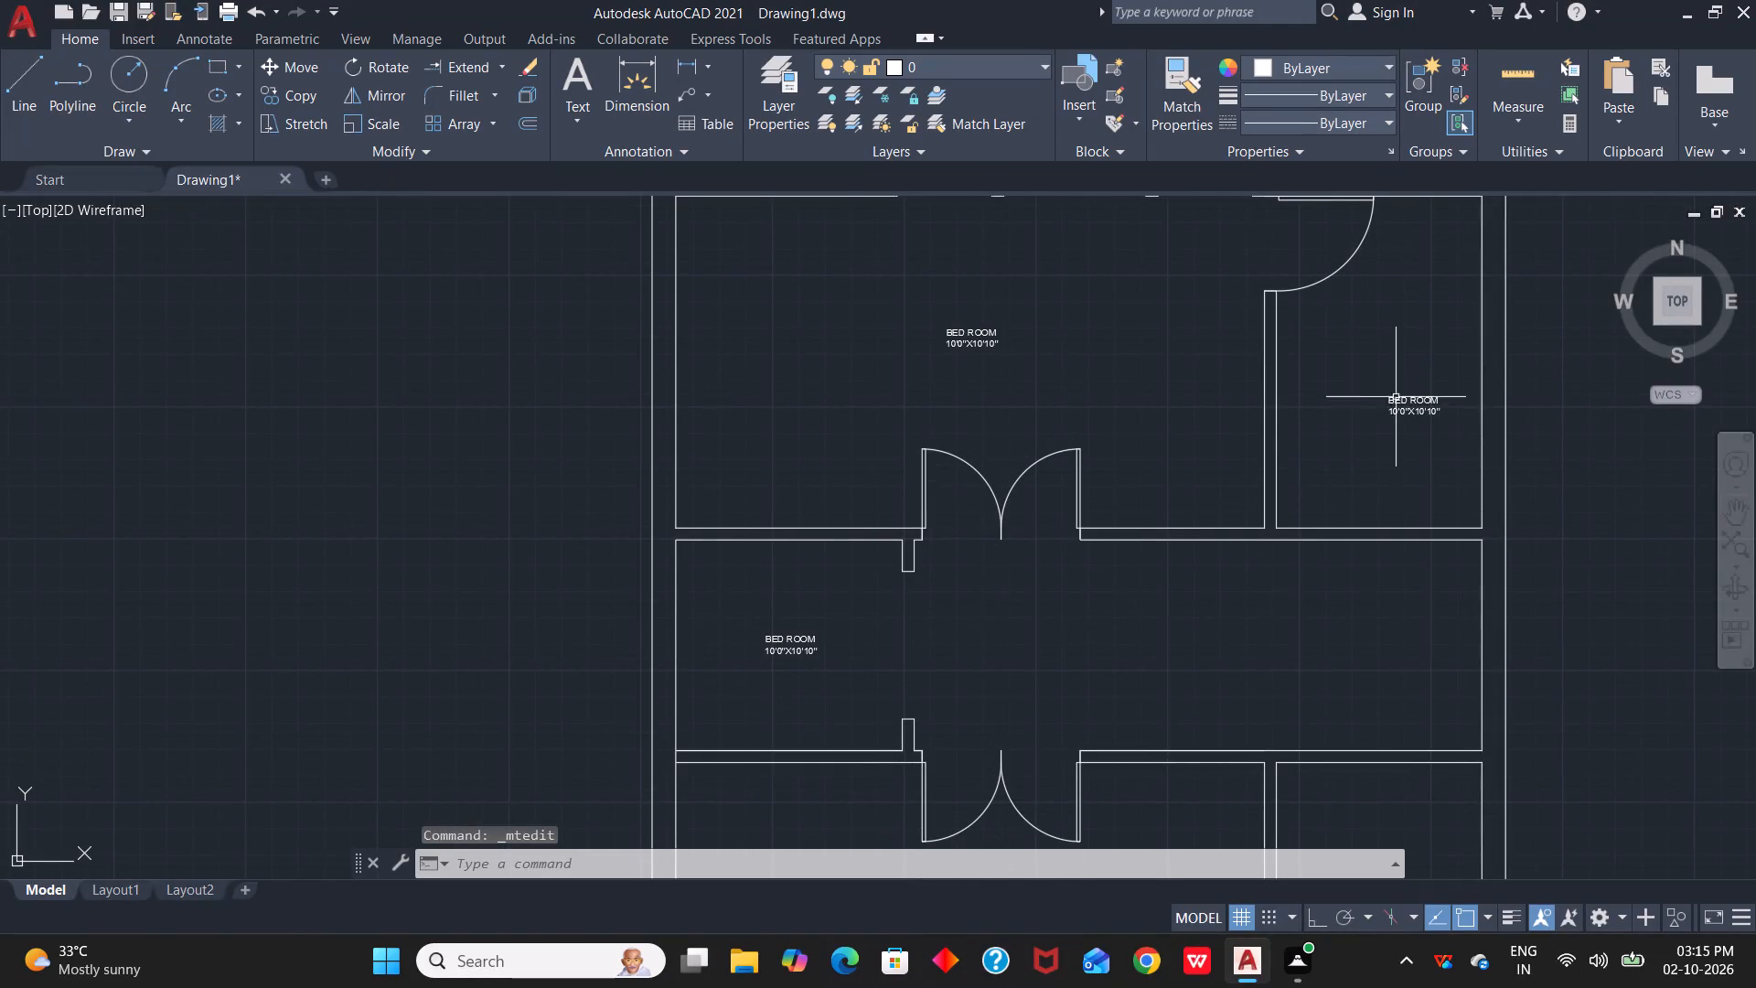
left_click_drag(1375, 378, 1385, 391)
left_click(1449, 442)
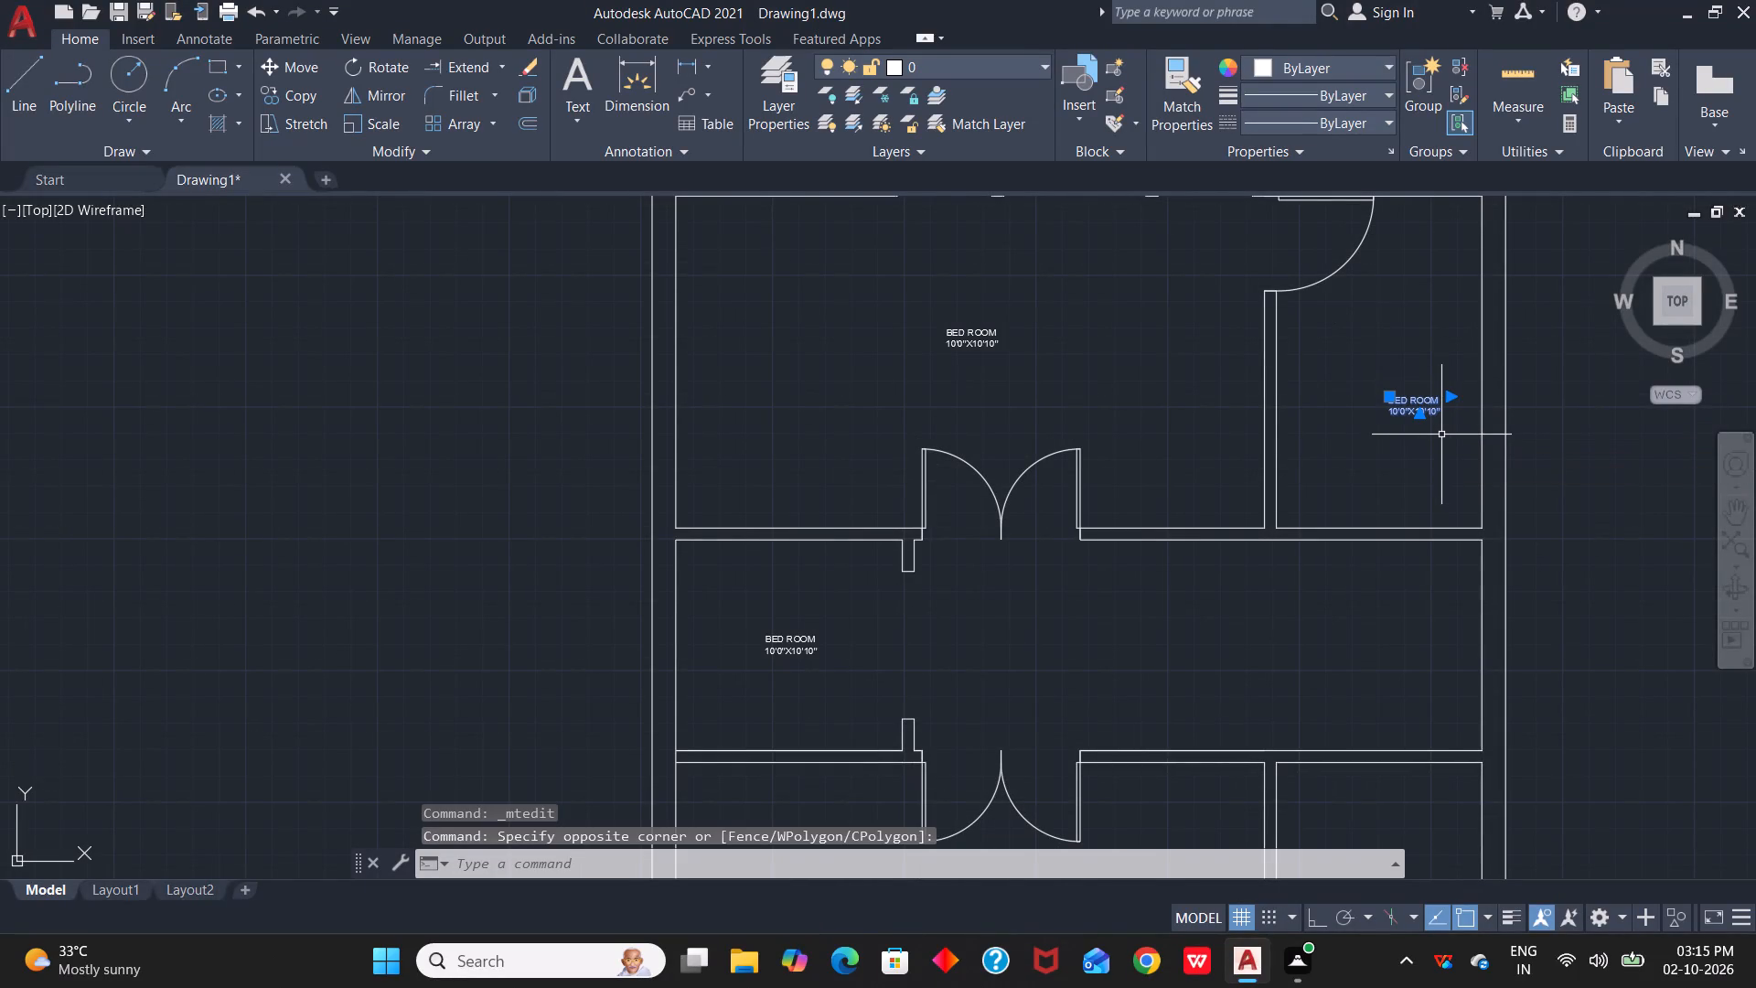
key("space")
key("space")
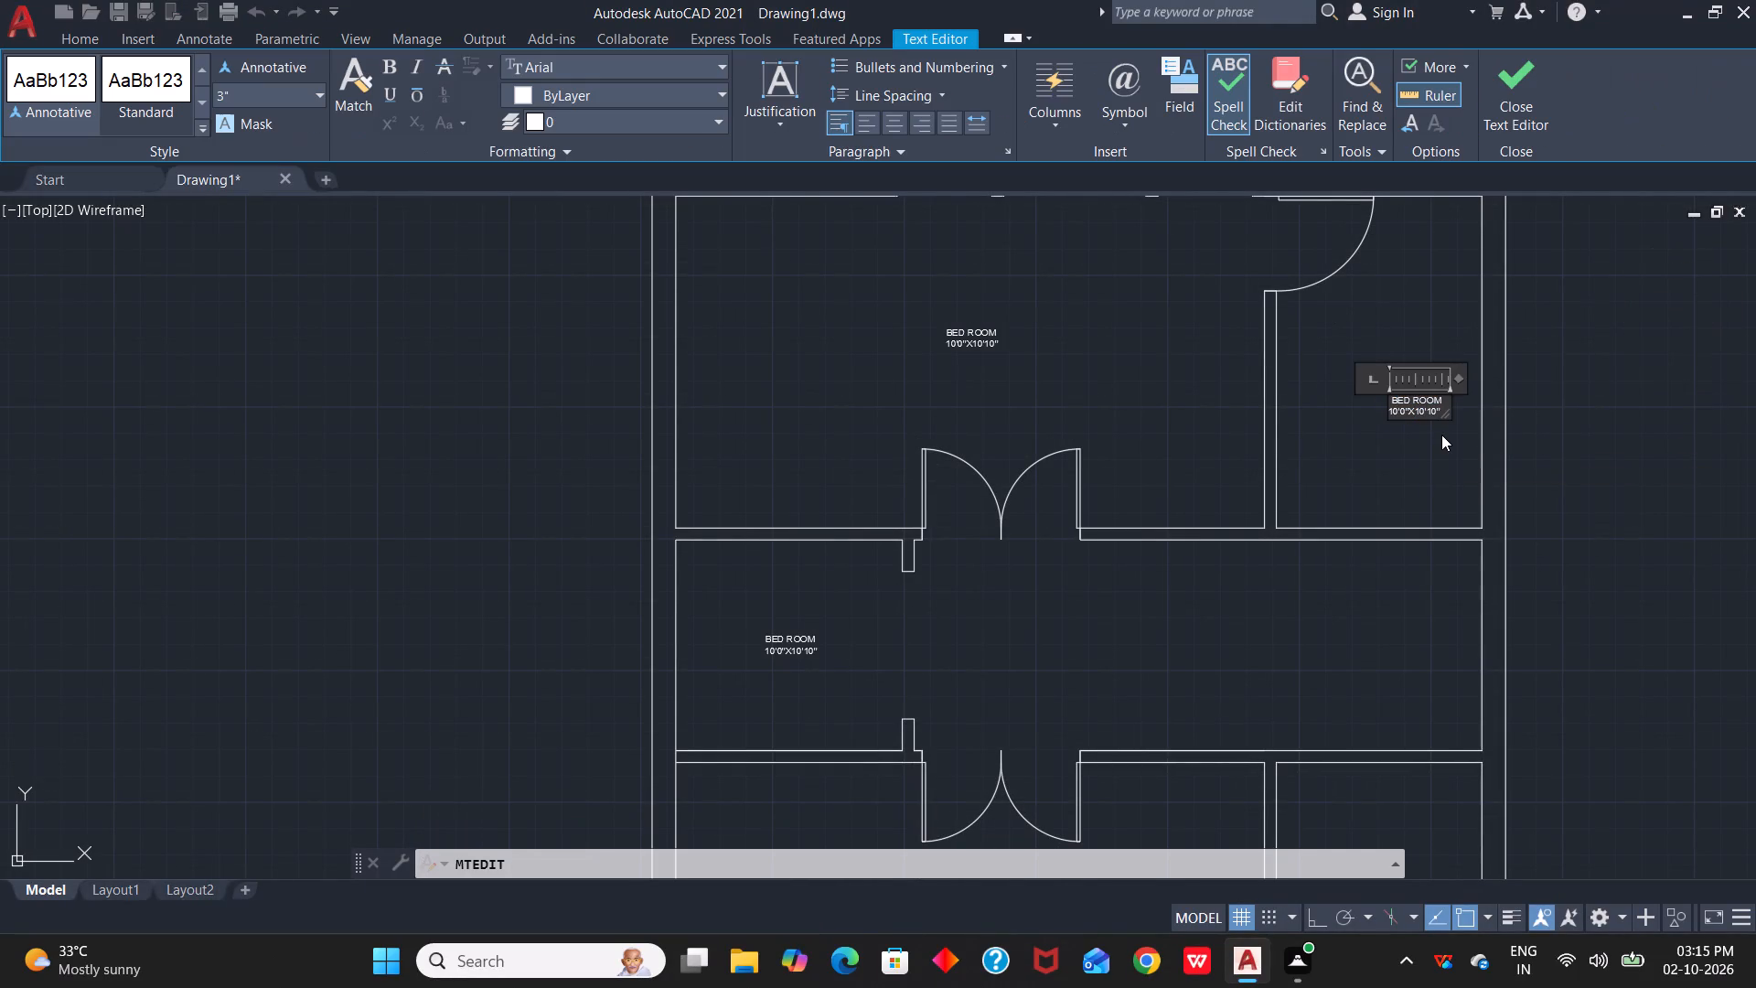
scroll(1441, 435, "up", 4)
middle_click_drag(1429, 381, 1628, 617)
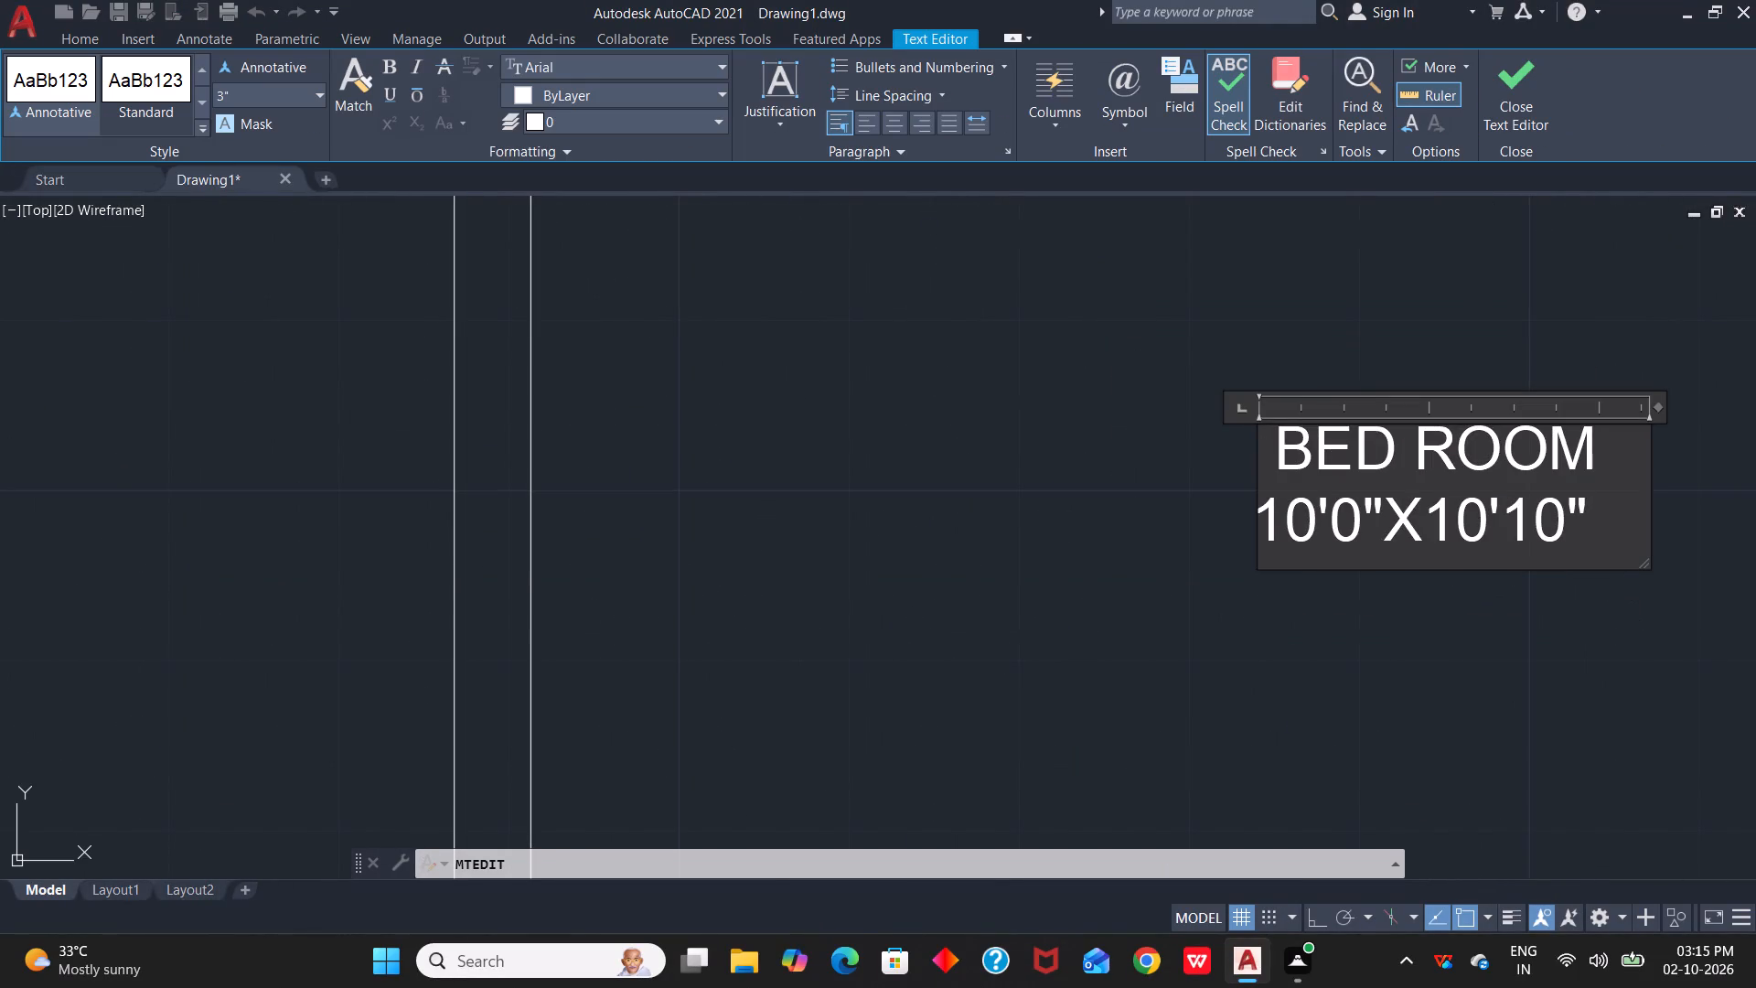
left_click_drag(1585, 520, 1286, 449)
key("BackSpace")
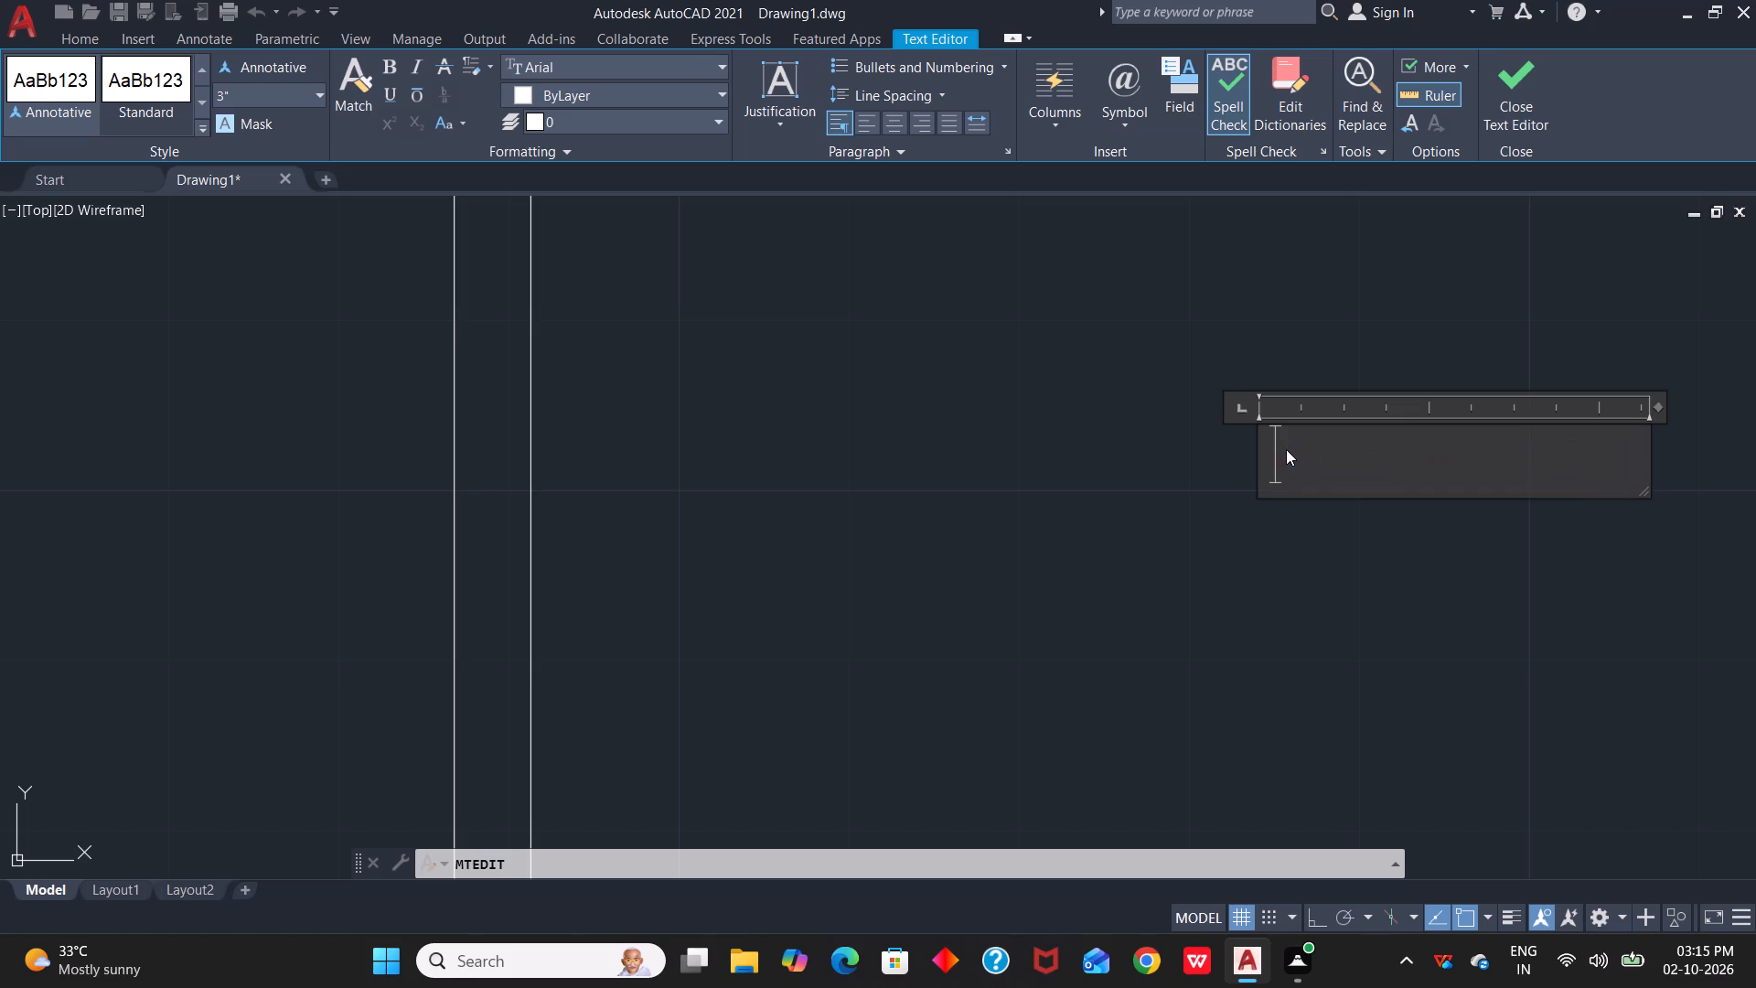
key("BackSpace")
type("KITCHEN")
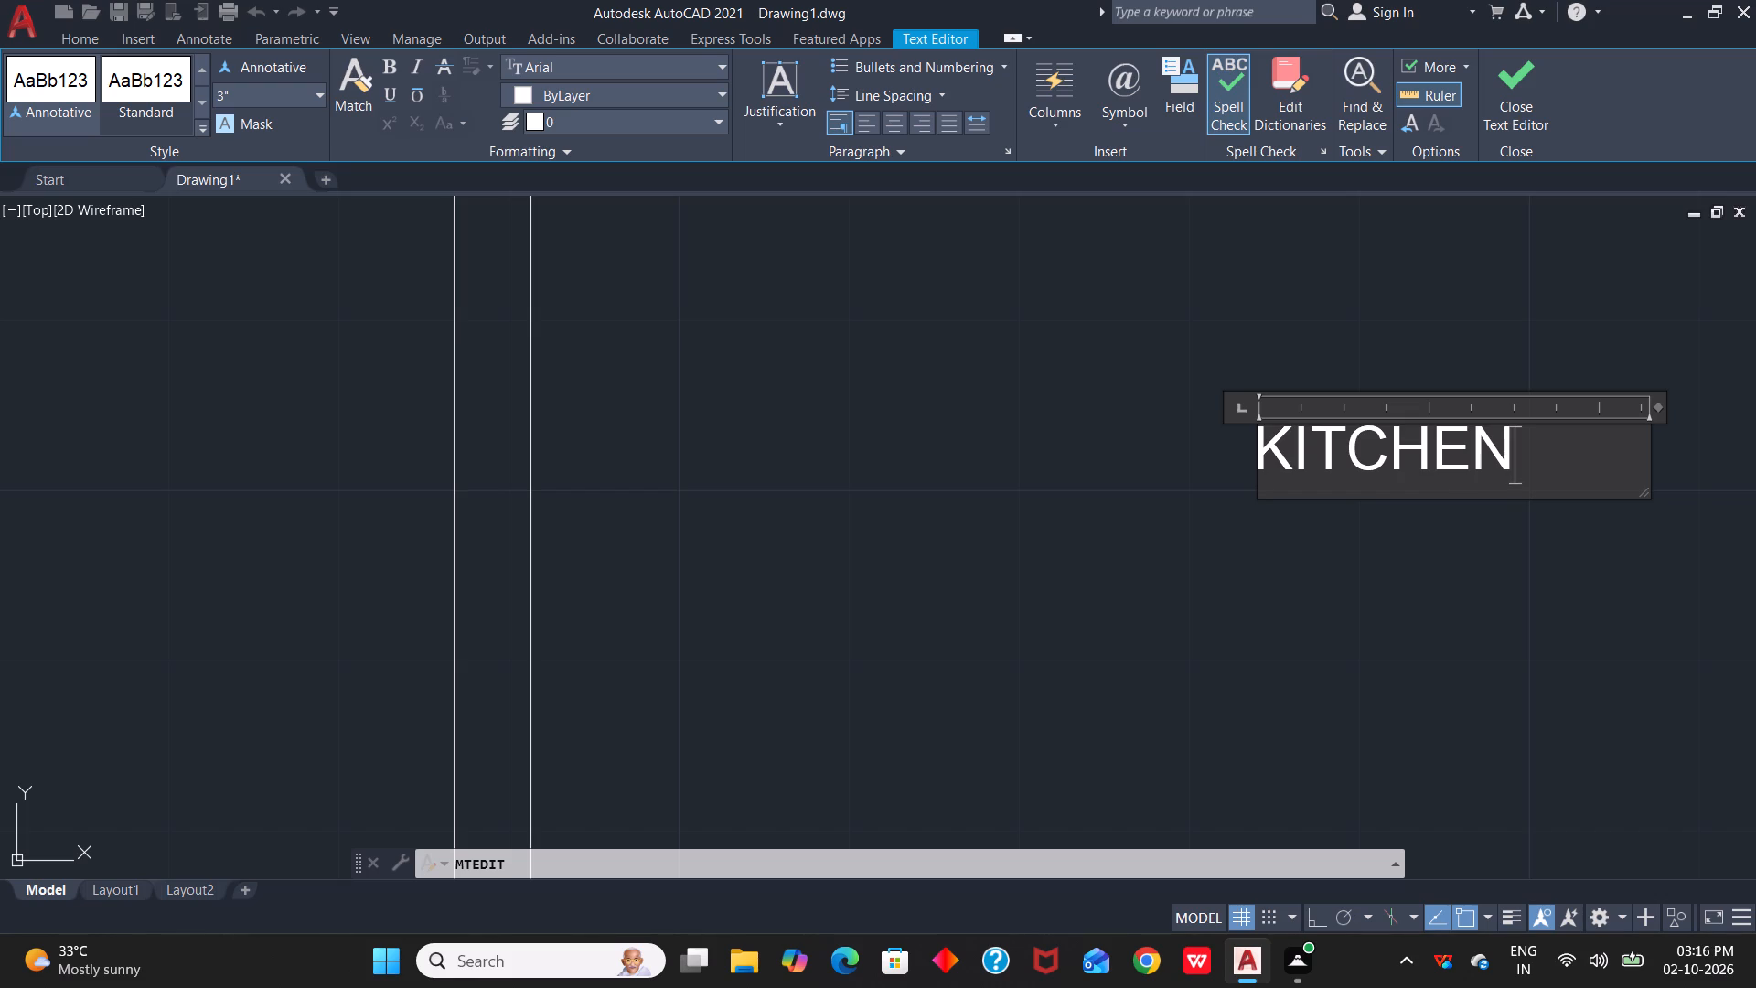
Add the room size 6'6"X10'6" as the KITCHEN label's second line and finish the text.
key("Return")
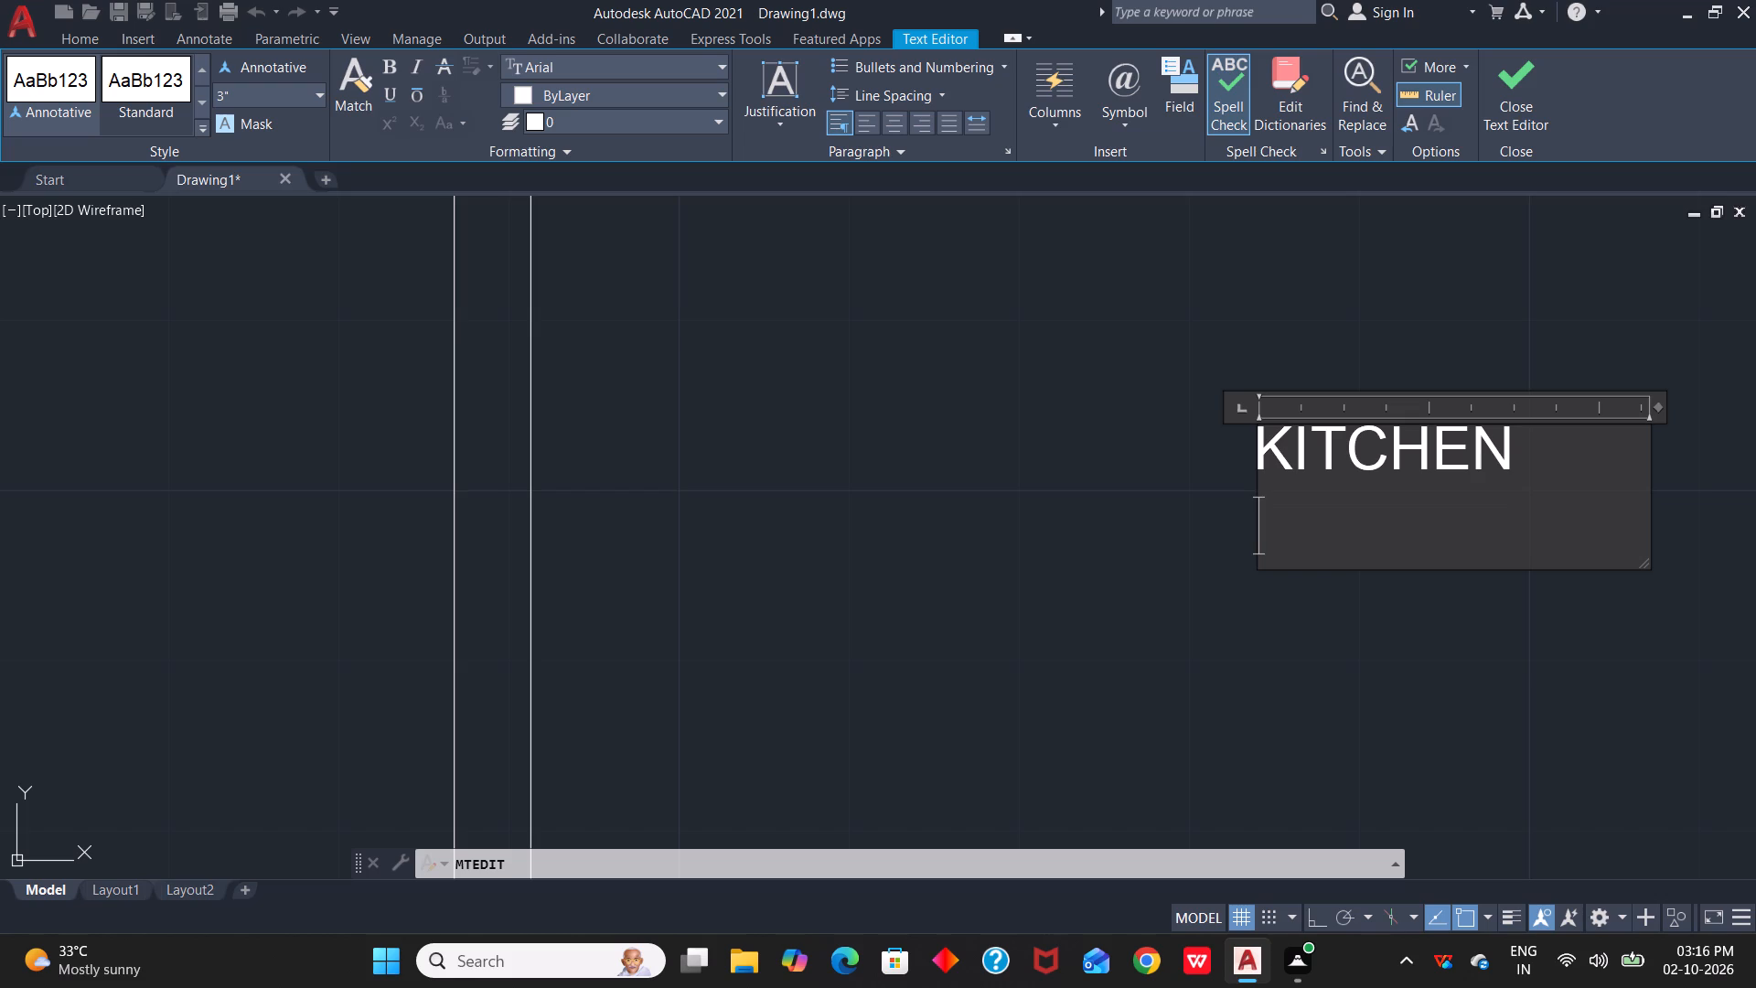
key("6")
key("shift+quotedbl")
key("BackSpace")
type("'6\"")
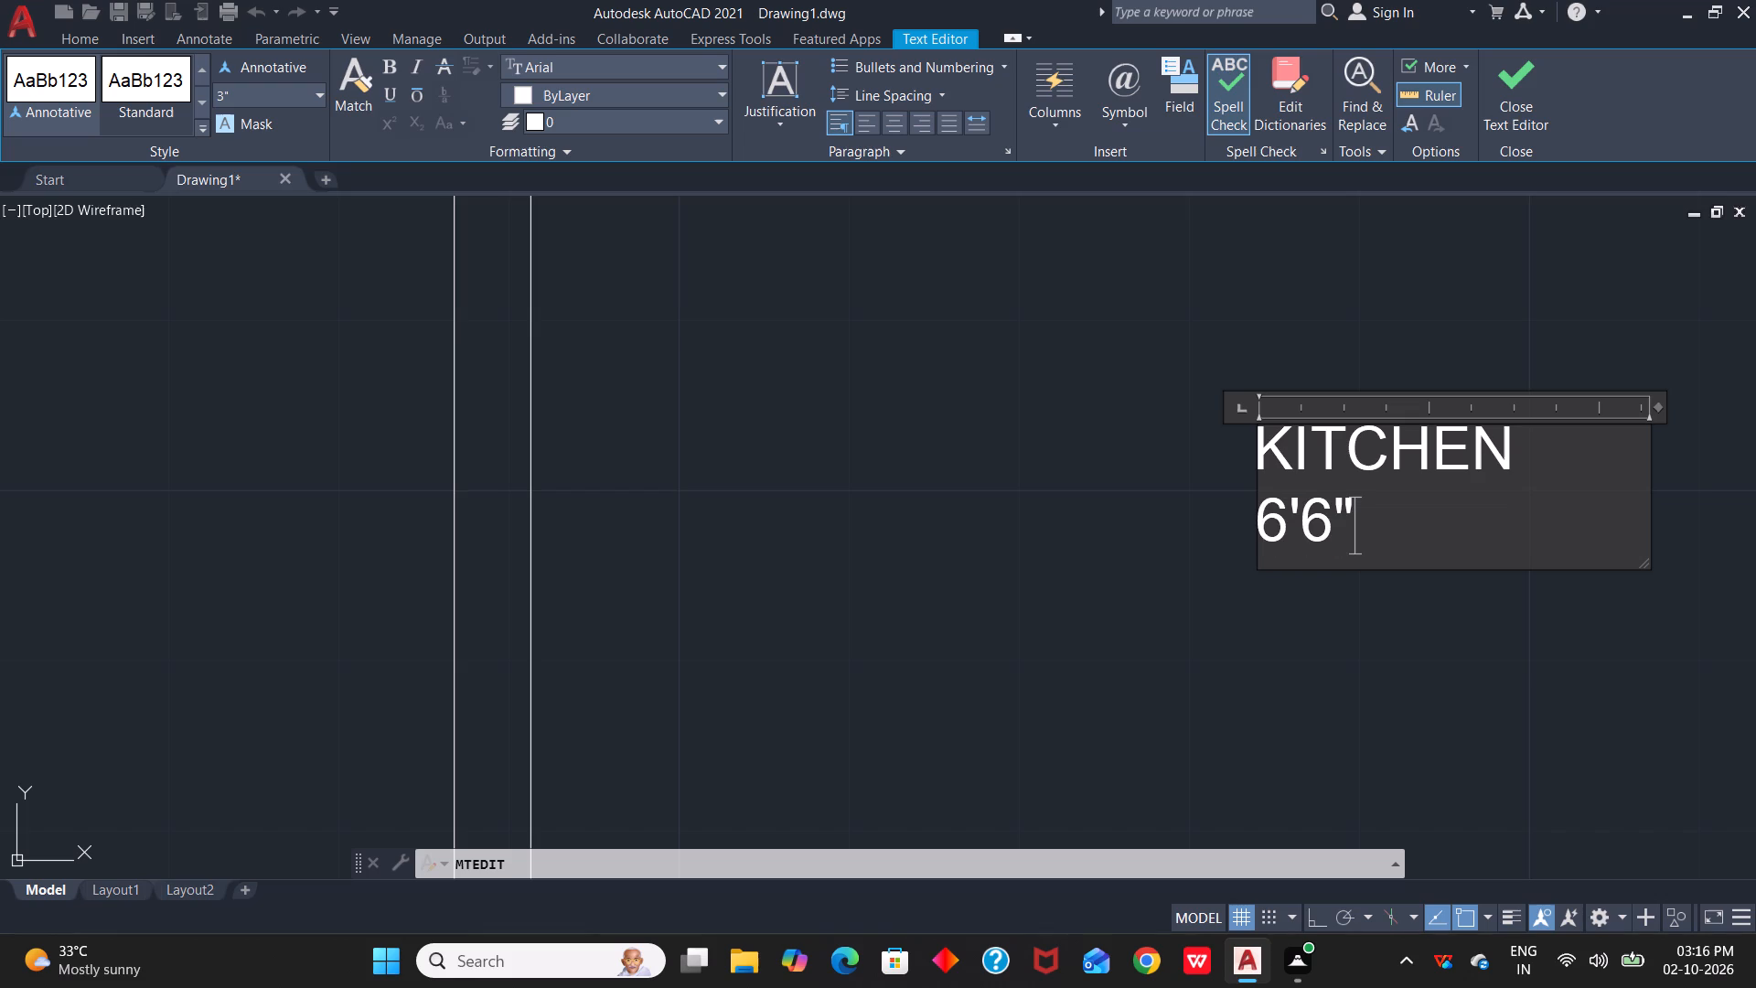
key("x")
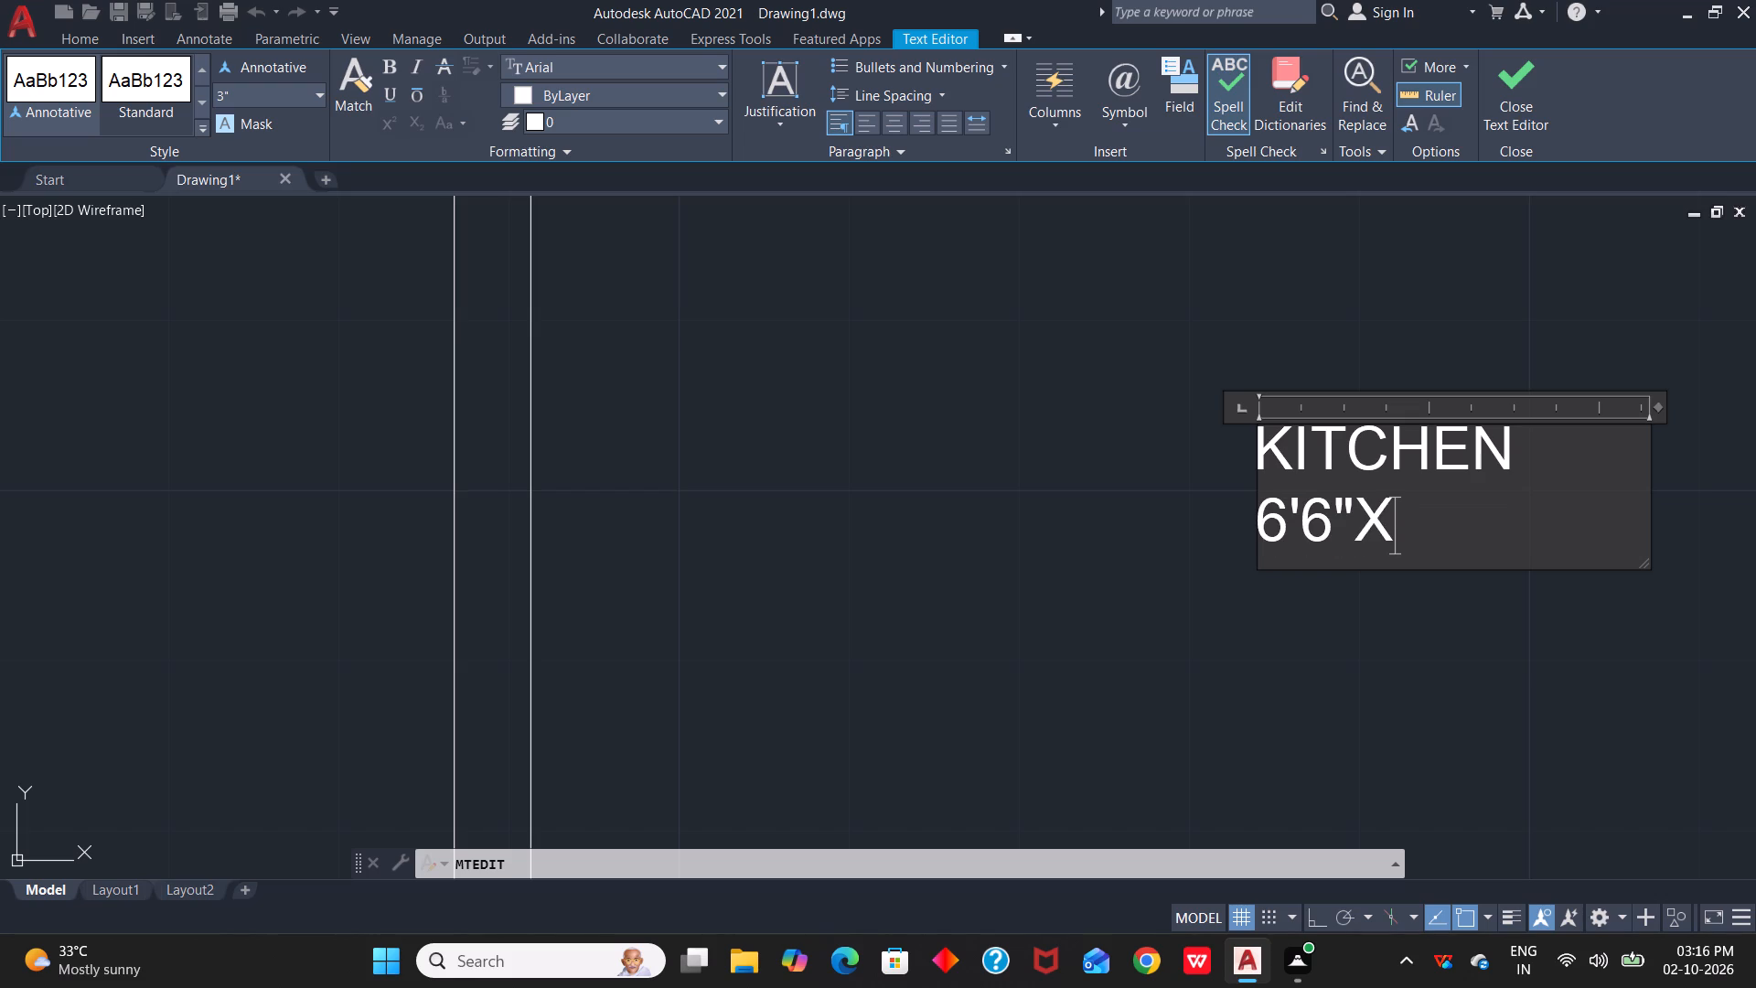
type("10")
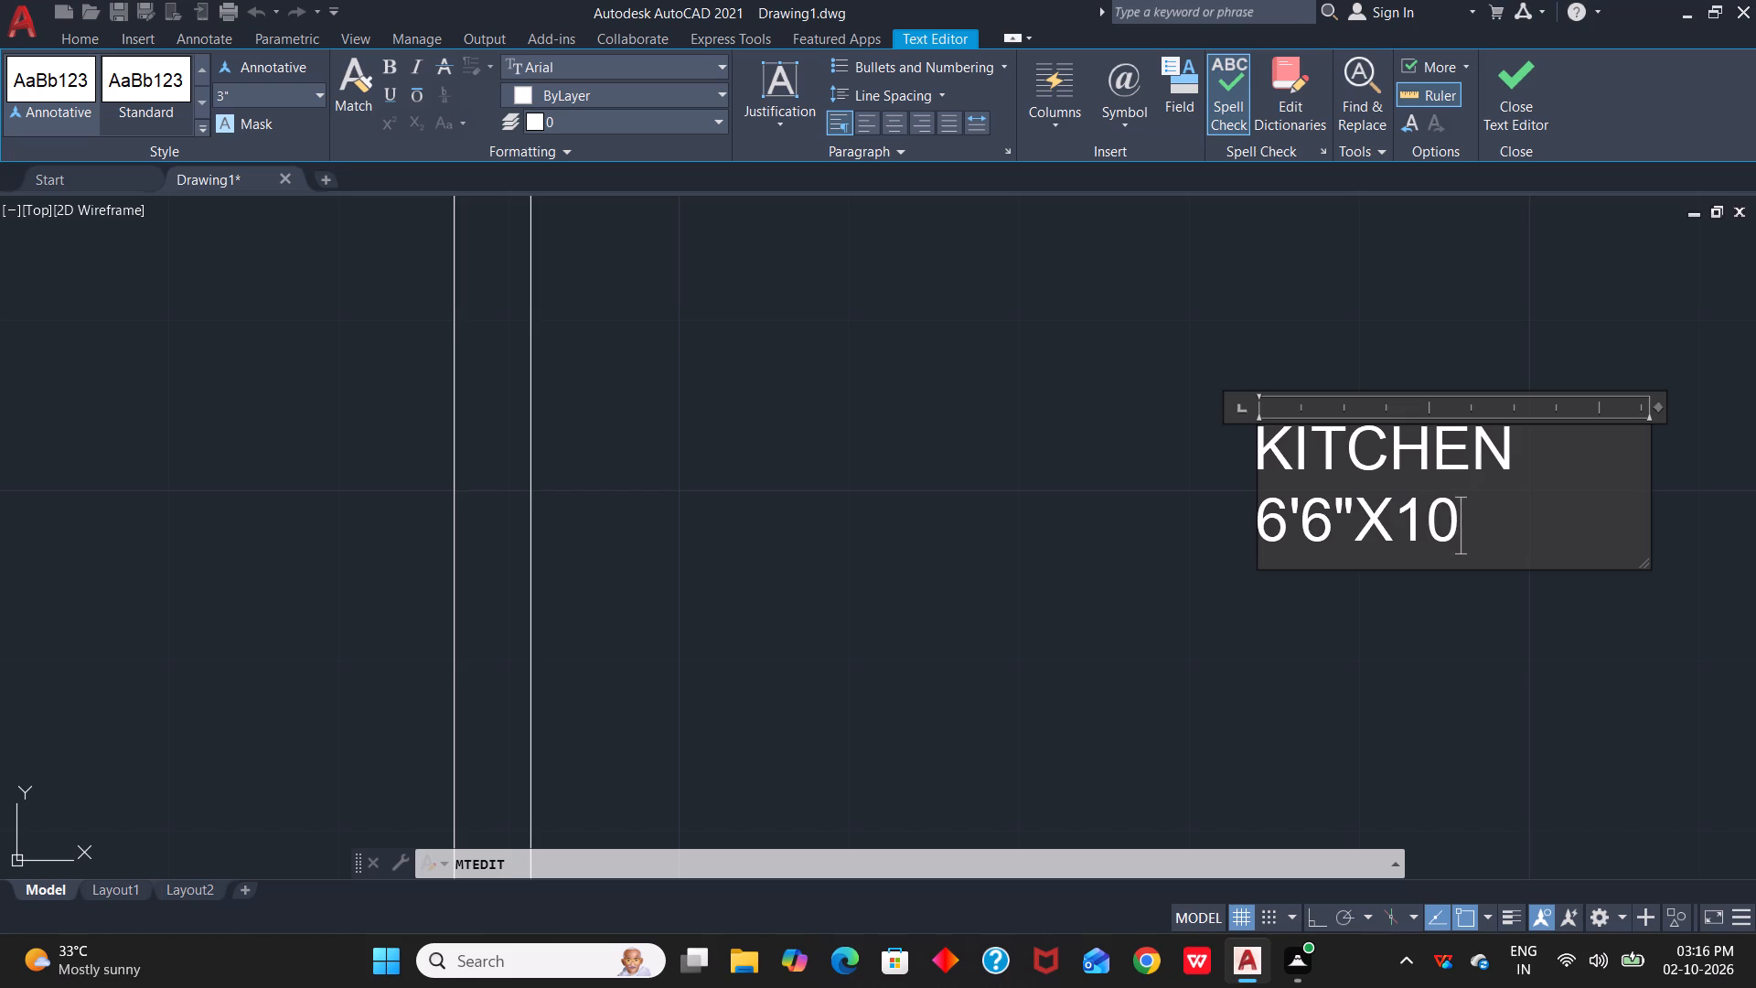
key("shift+quotedbl")
key("backslash")
key("BackSpace")
key("BackSpace")
key("apostrophe")
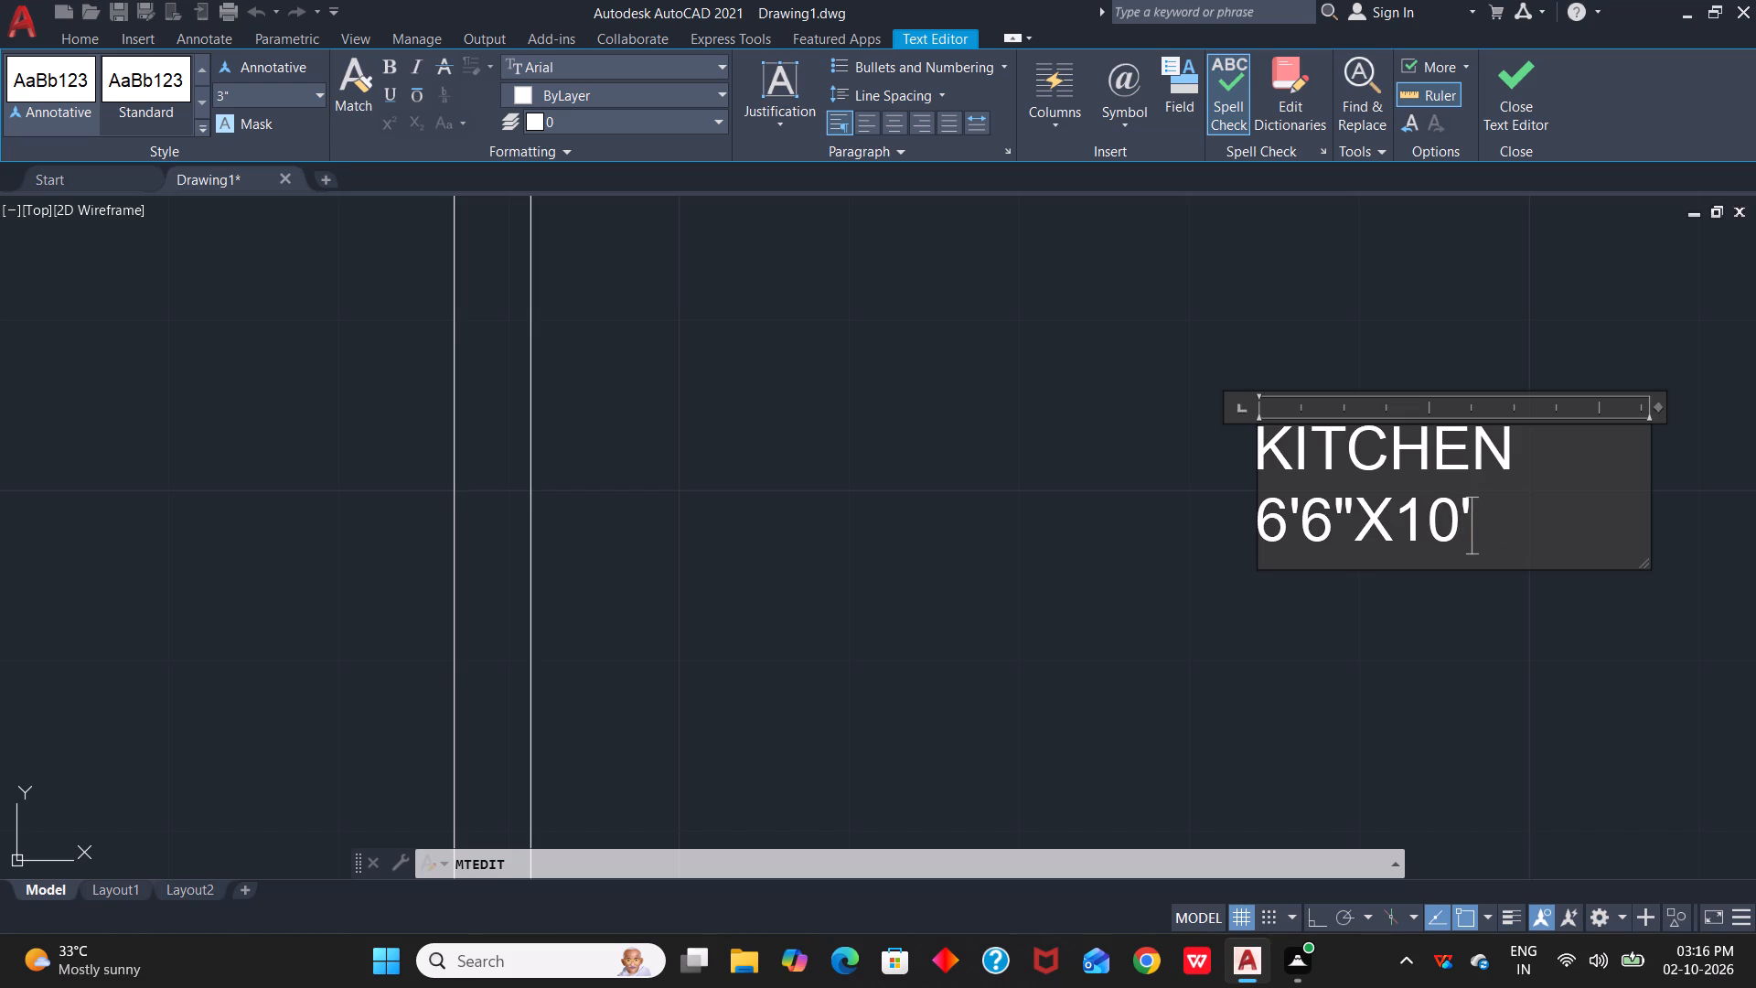
key("6")
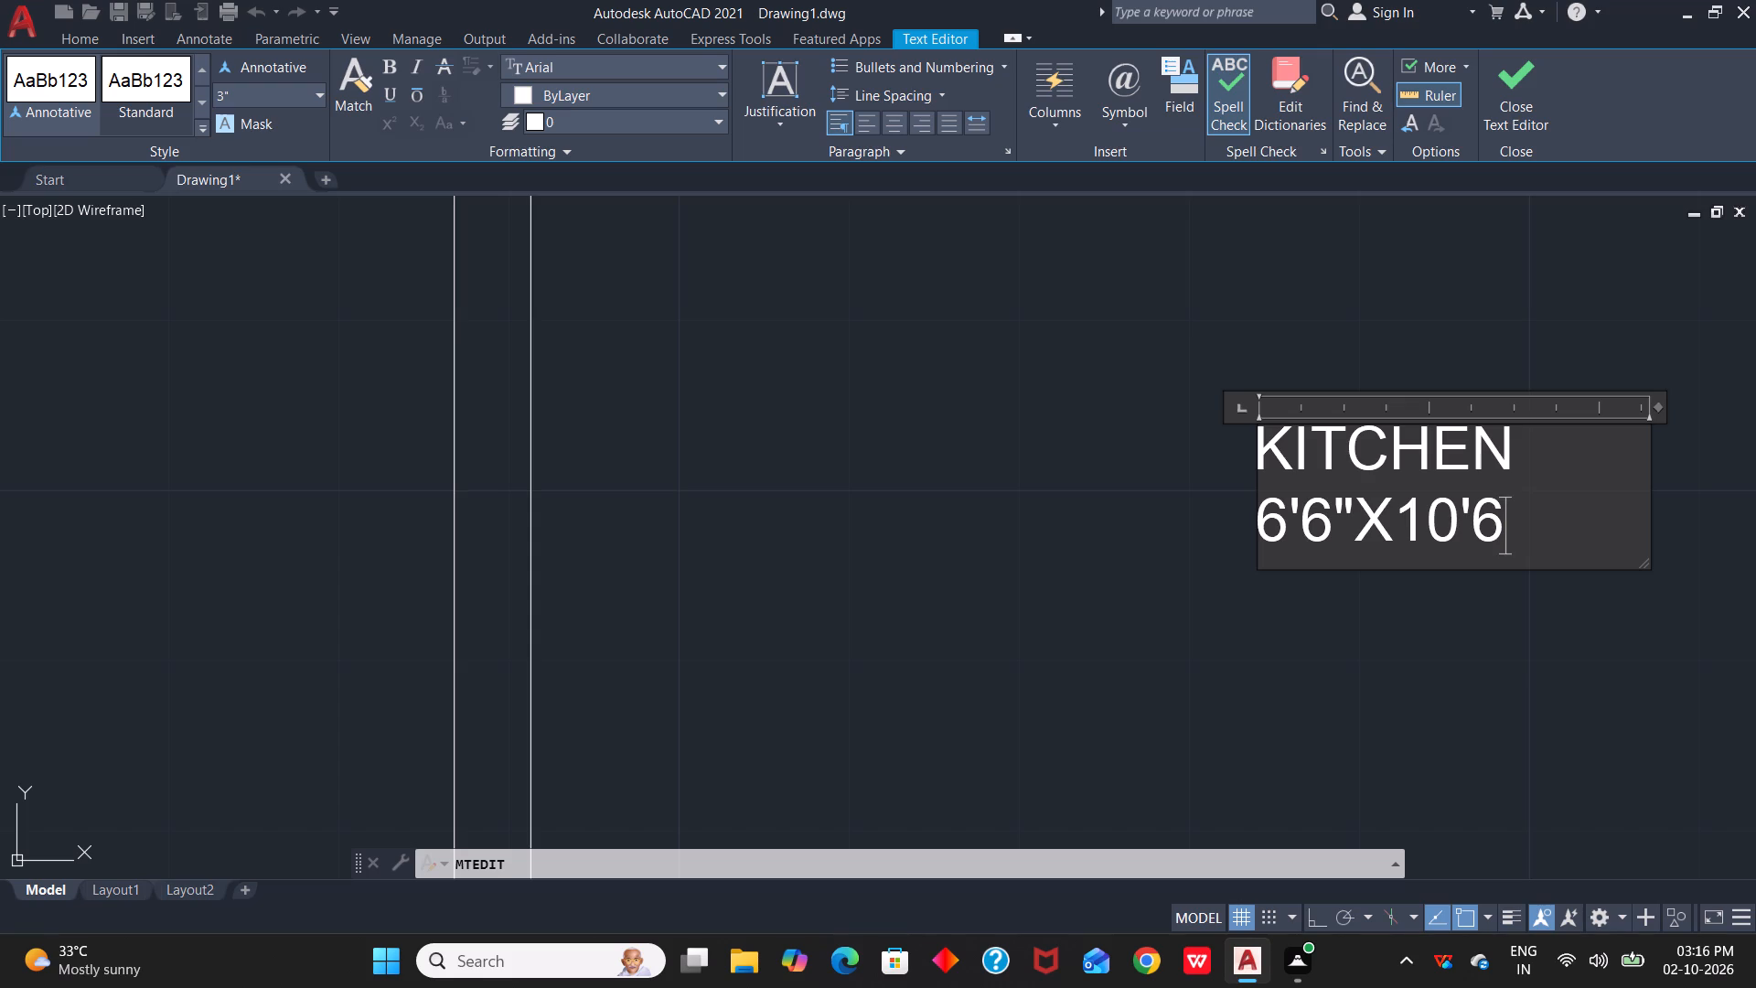
key("shift+quotedbl")
left_click(1440, 607)
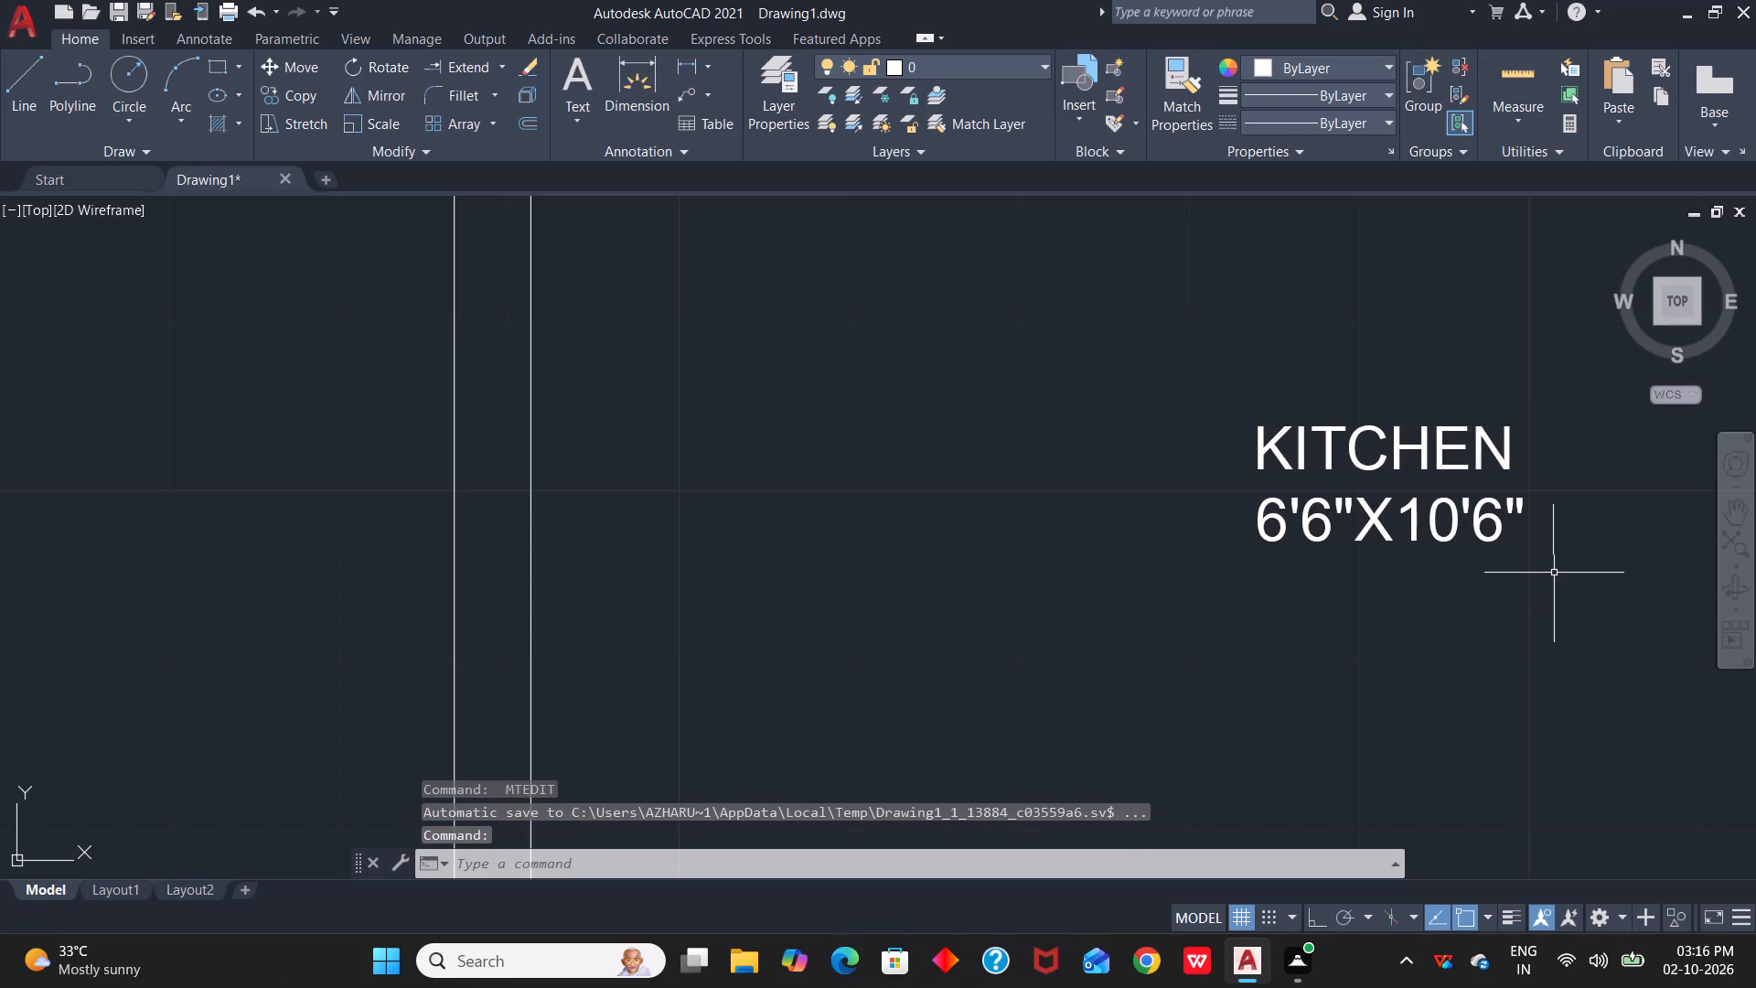
Delete the copied bedroom label from the southern small east room.
scroll(1555, 572, "down", 2)
middle_click_drag(1558, 604, 1433, 348)
scroll(1434, 349, "down", 2)
scroll(1448, 596, "down", 2)
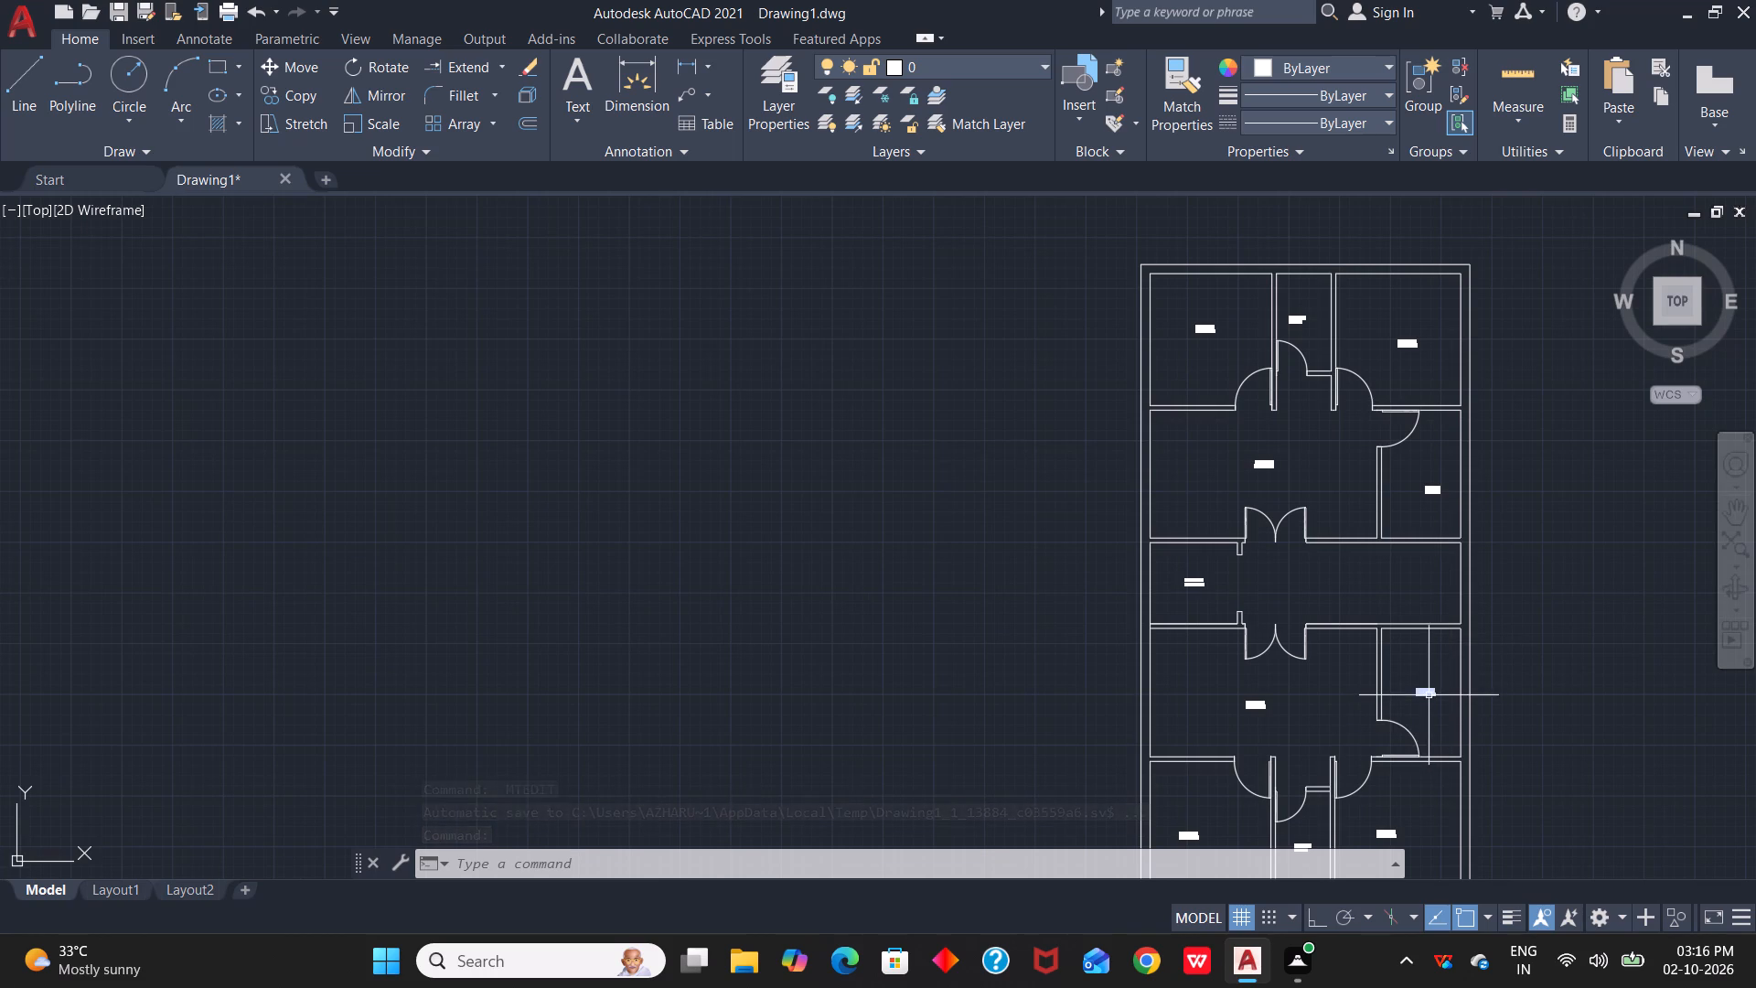
left_click(1429, 695)
key("Delete")
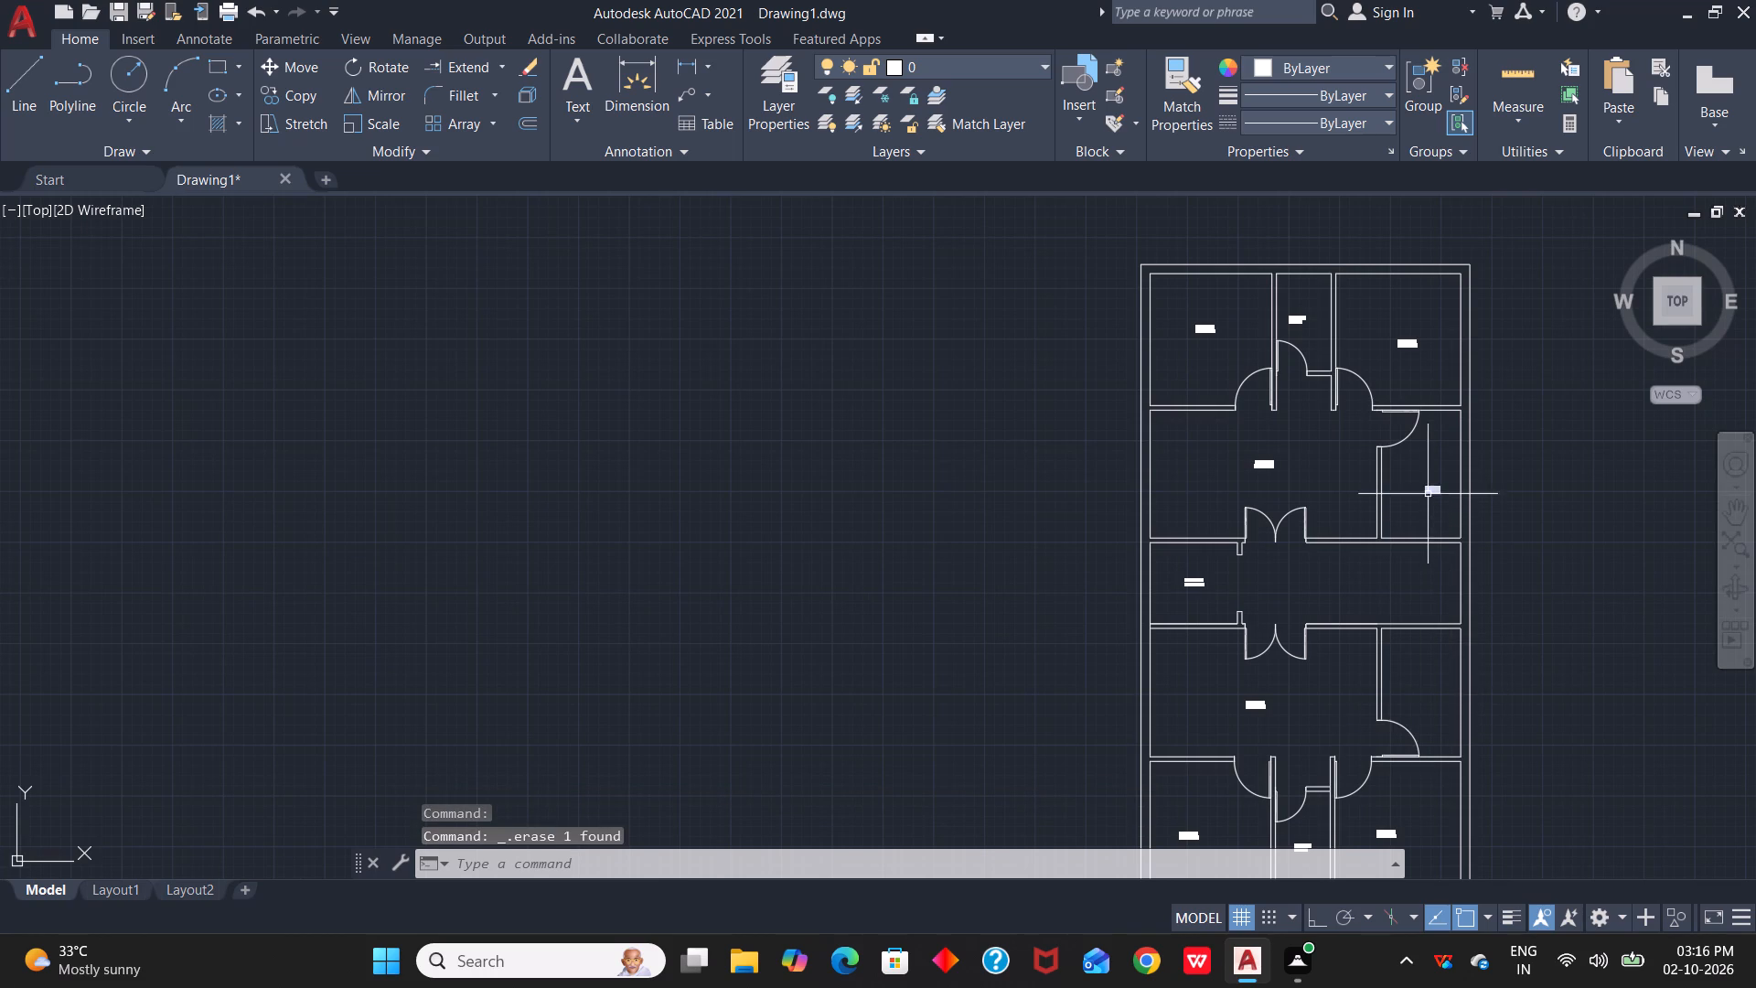
Copy the KITCHEN label from the northern small east room into the southern small east room.
left_click(1428, 492)
type("CO")
key("space")
left_click(1430, 492)
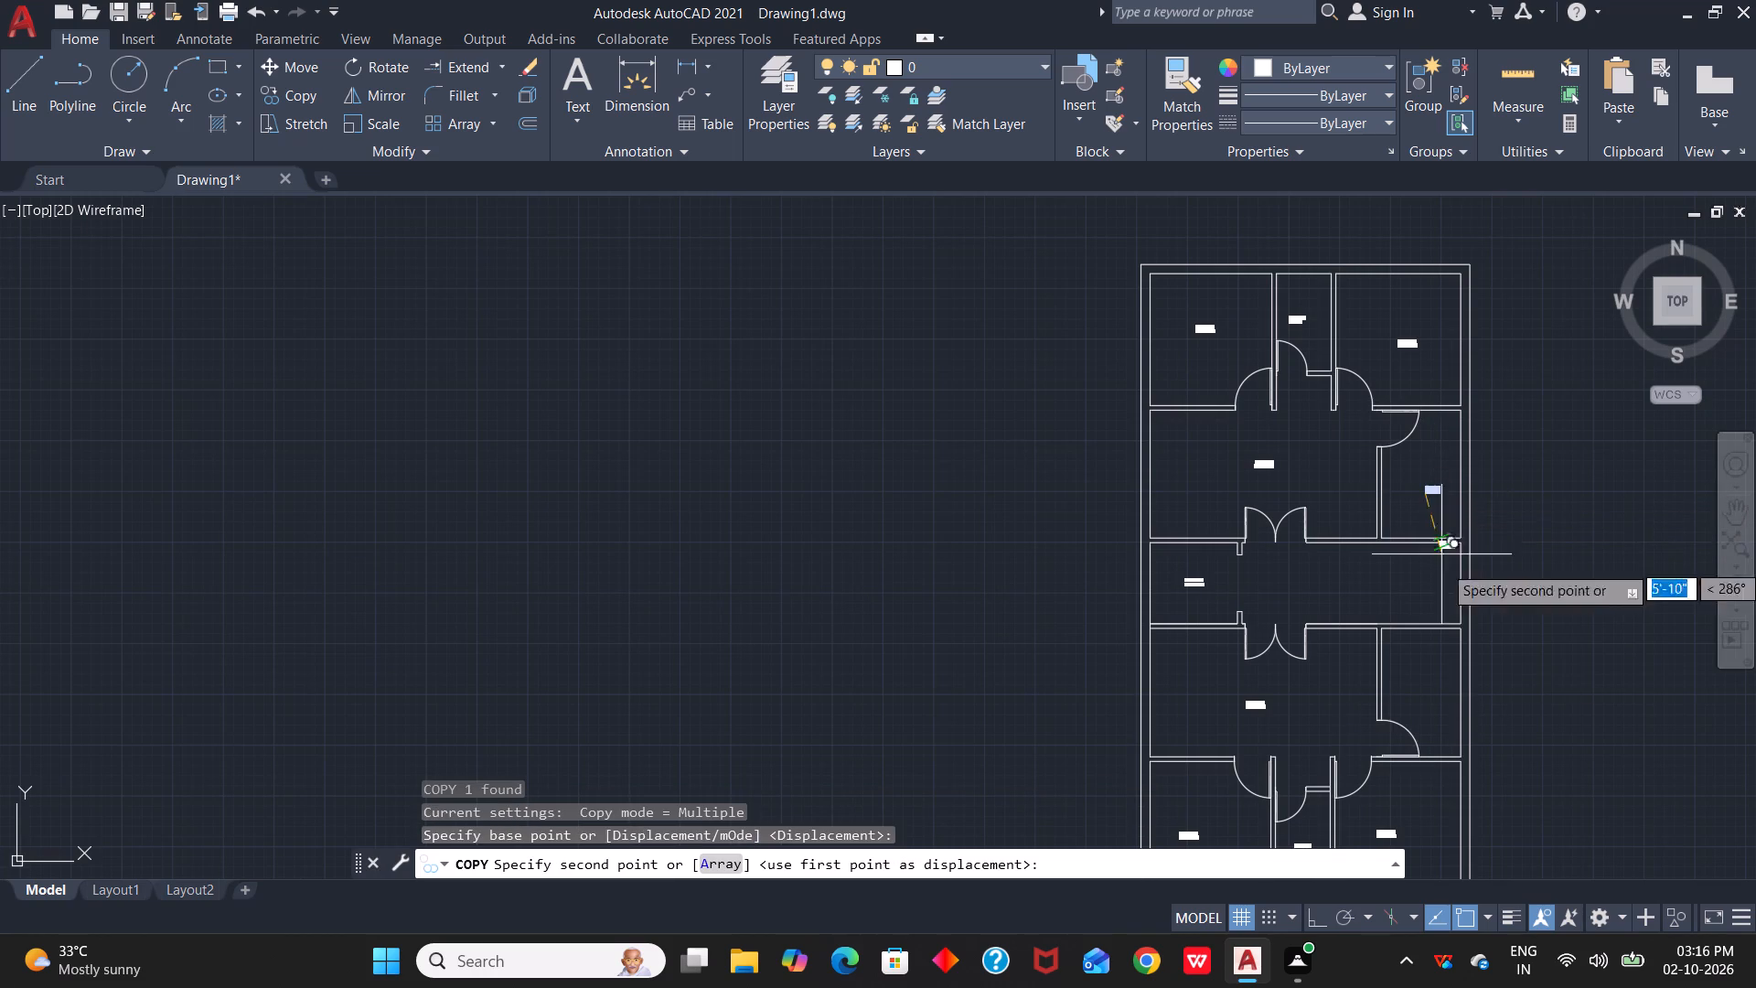
left_click(1405, 692)
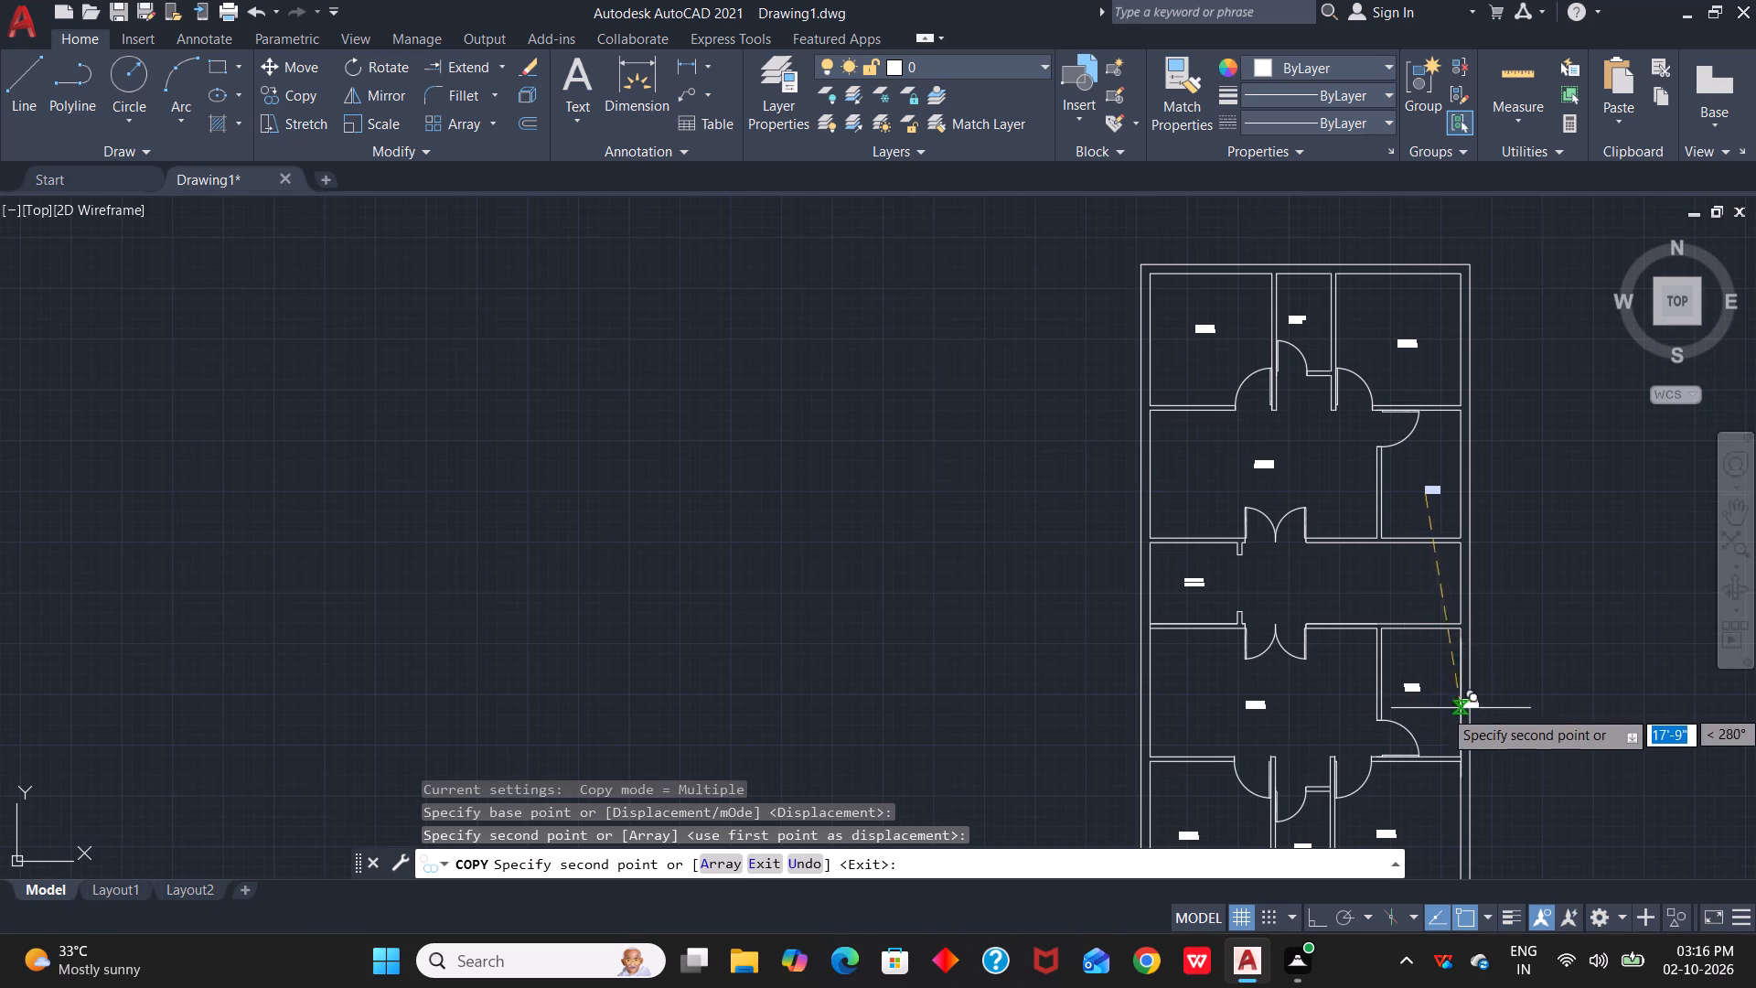
key("Escape")
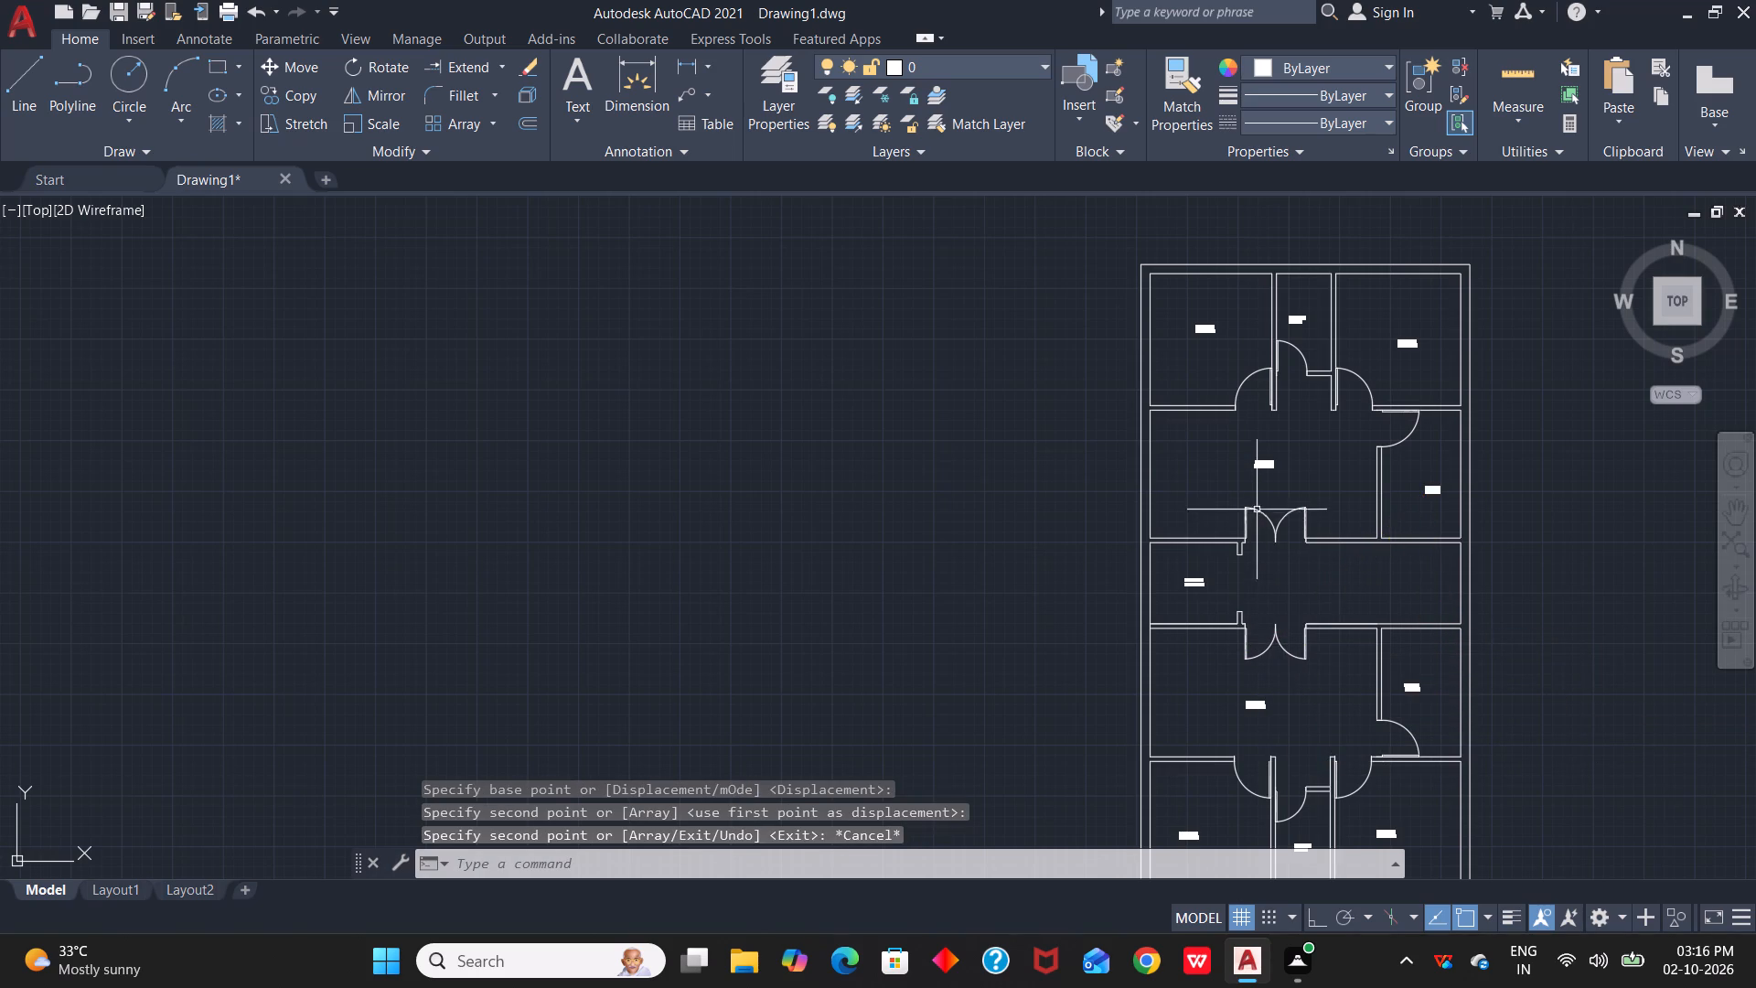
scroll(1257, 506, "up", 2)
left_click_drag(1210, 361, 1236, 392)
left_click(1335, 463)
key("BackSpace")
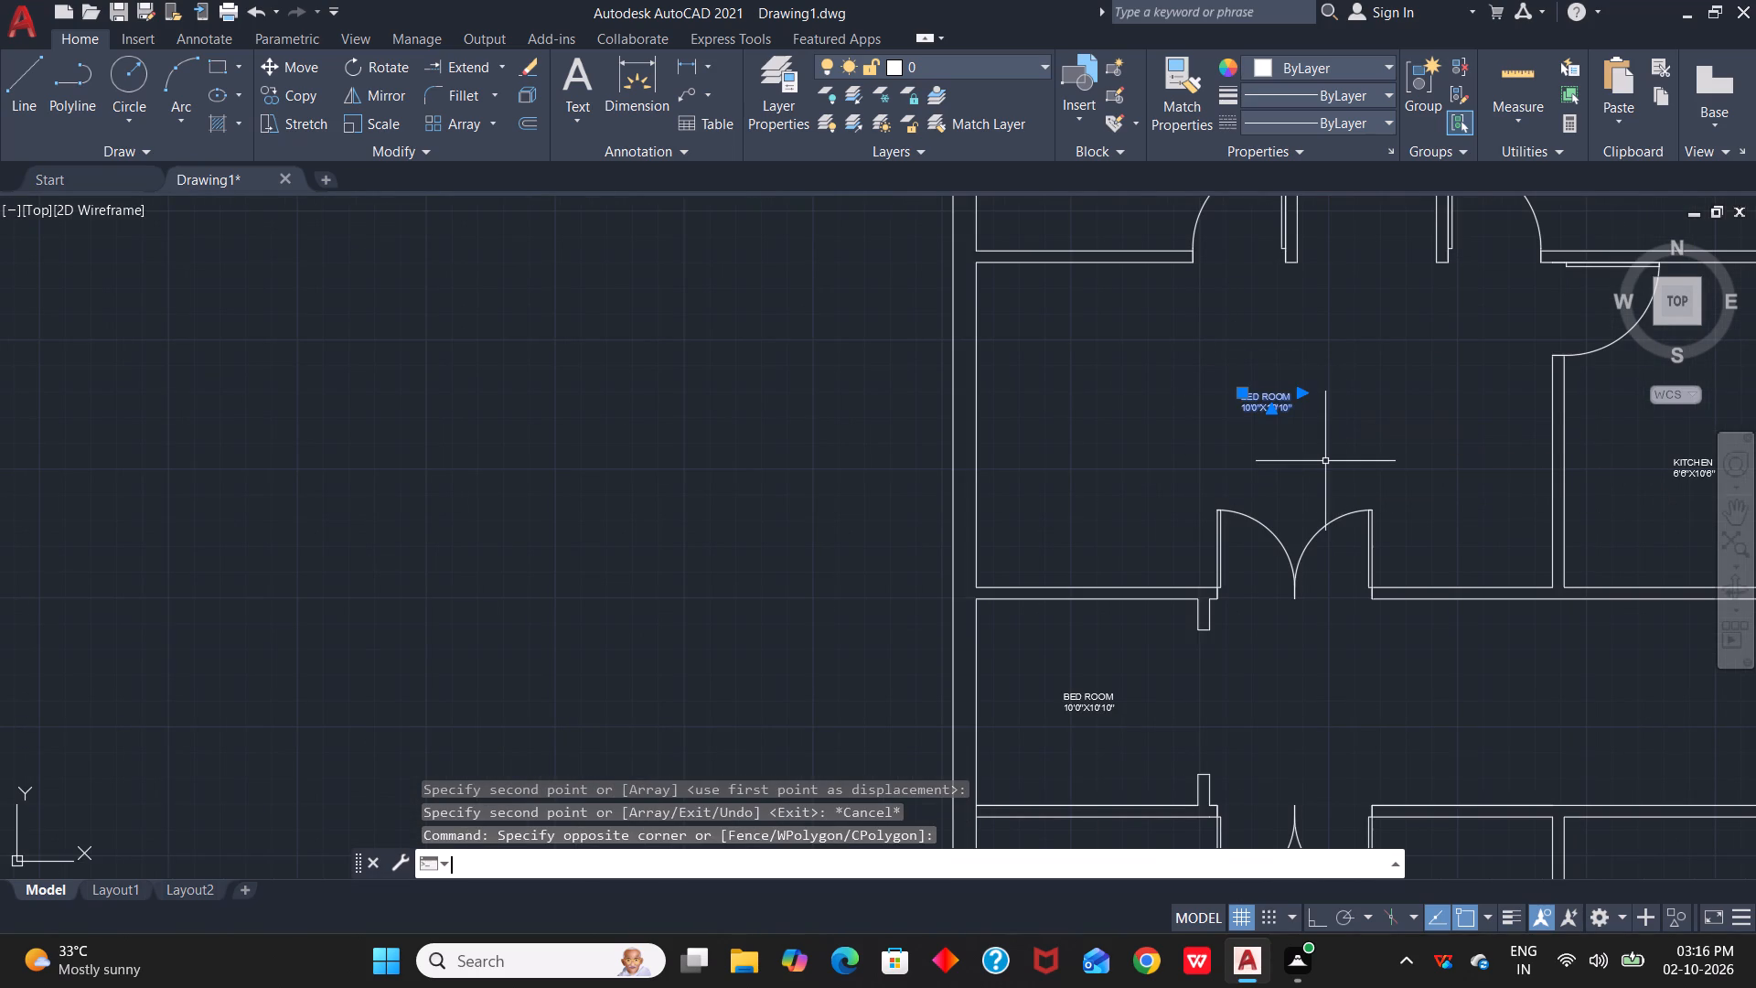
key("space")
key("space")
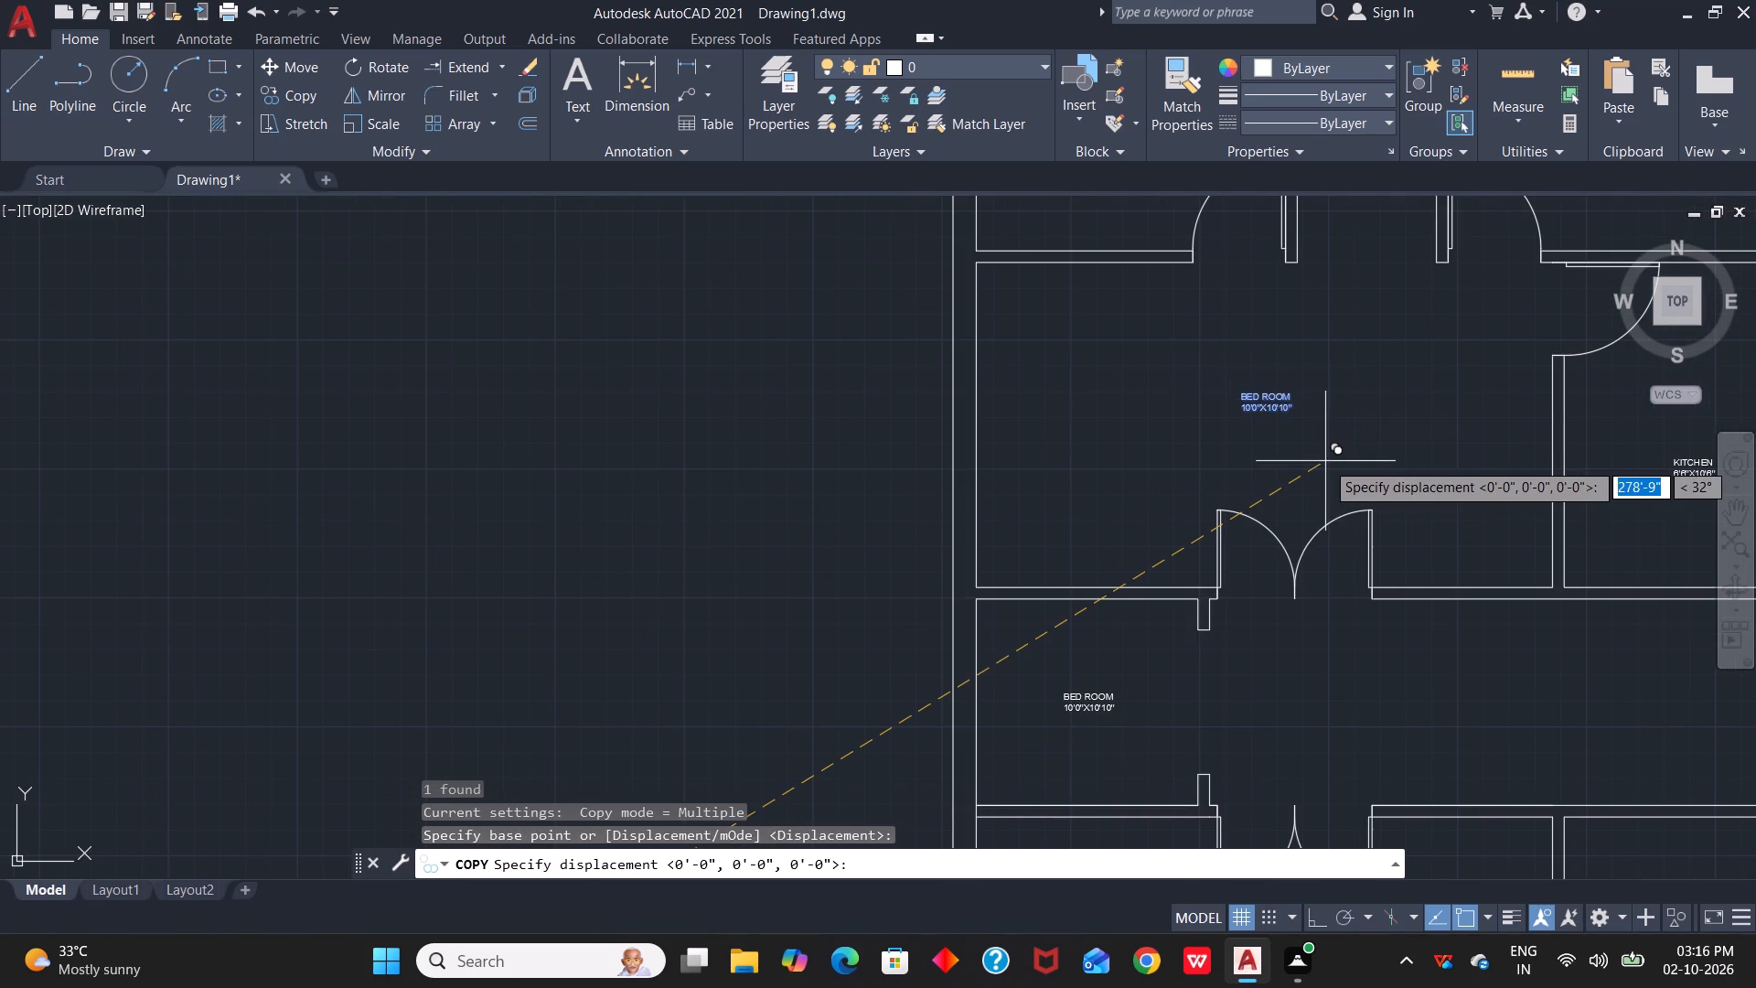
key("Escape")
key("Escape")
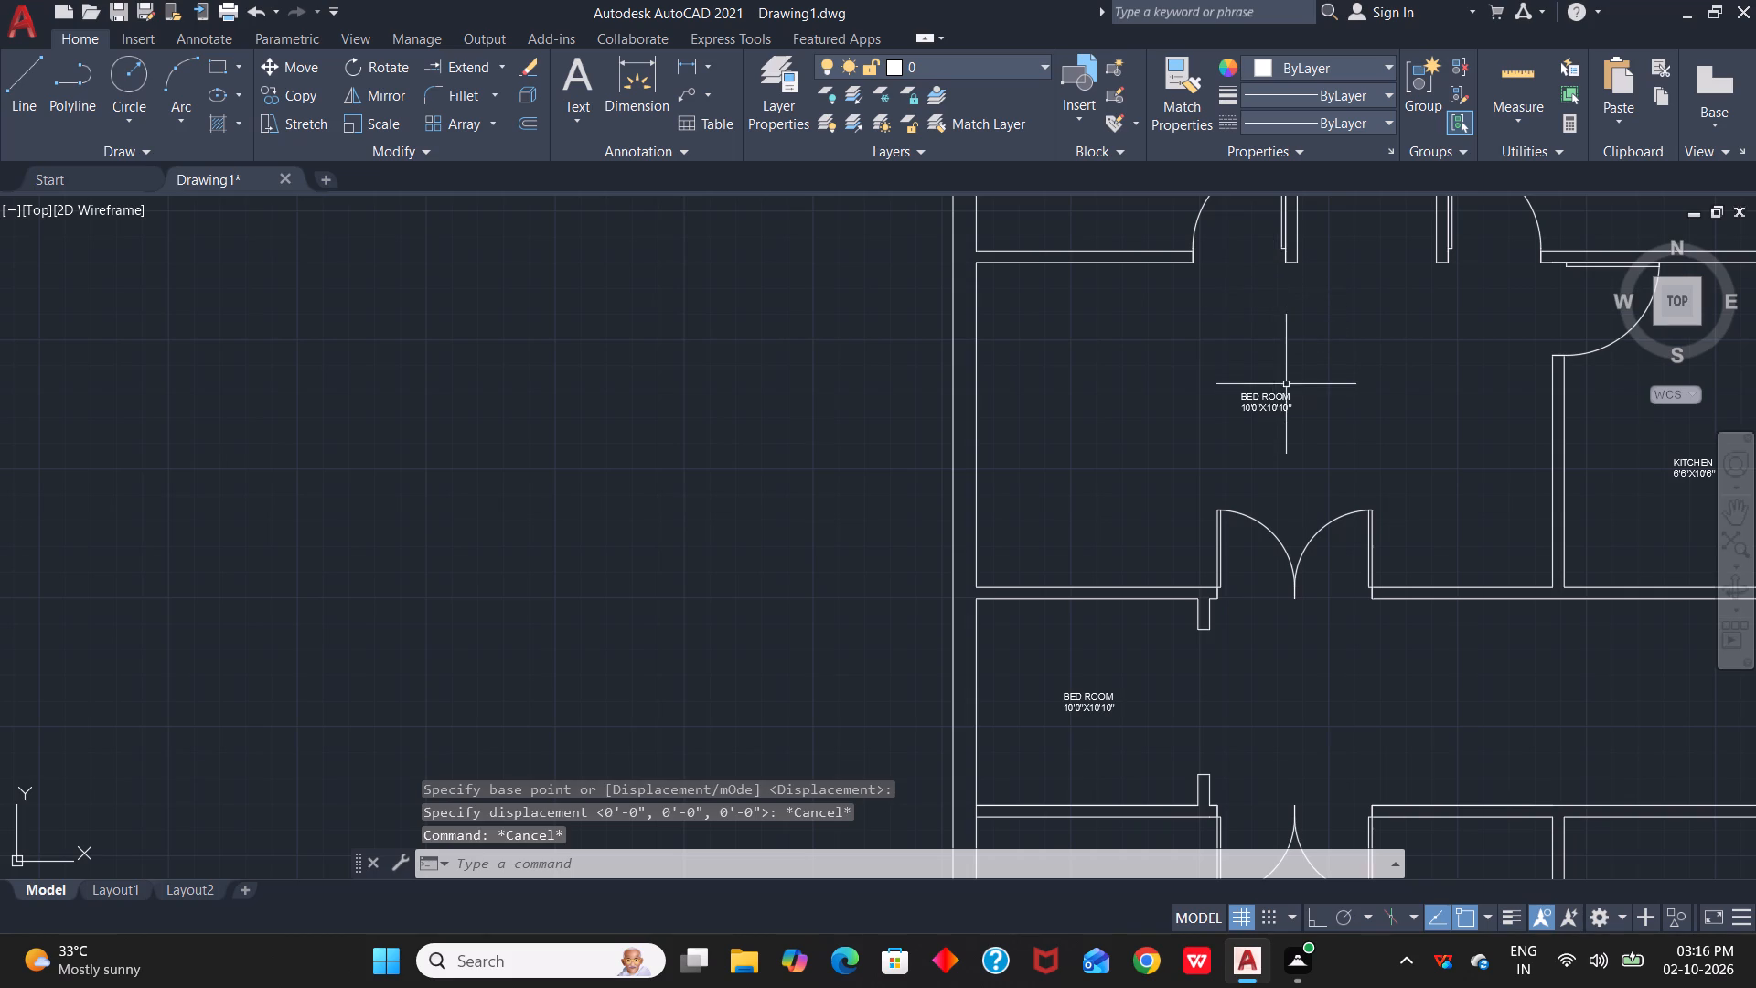
Edit the bedroom label in the large room west of the northern kitchen so its size line reads 18'8"X10'6".
left_click(1283, 392)
right_click(1284, 392)
left_click(1370, 386)
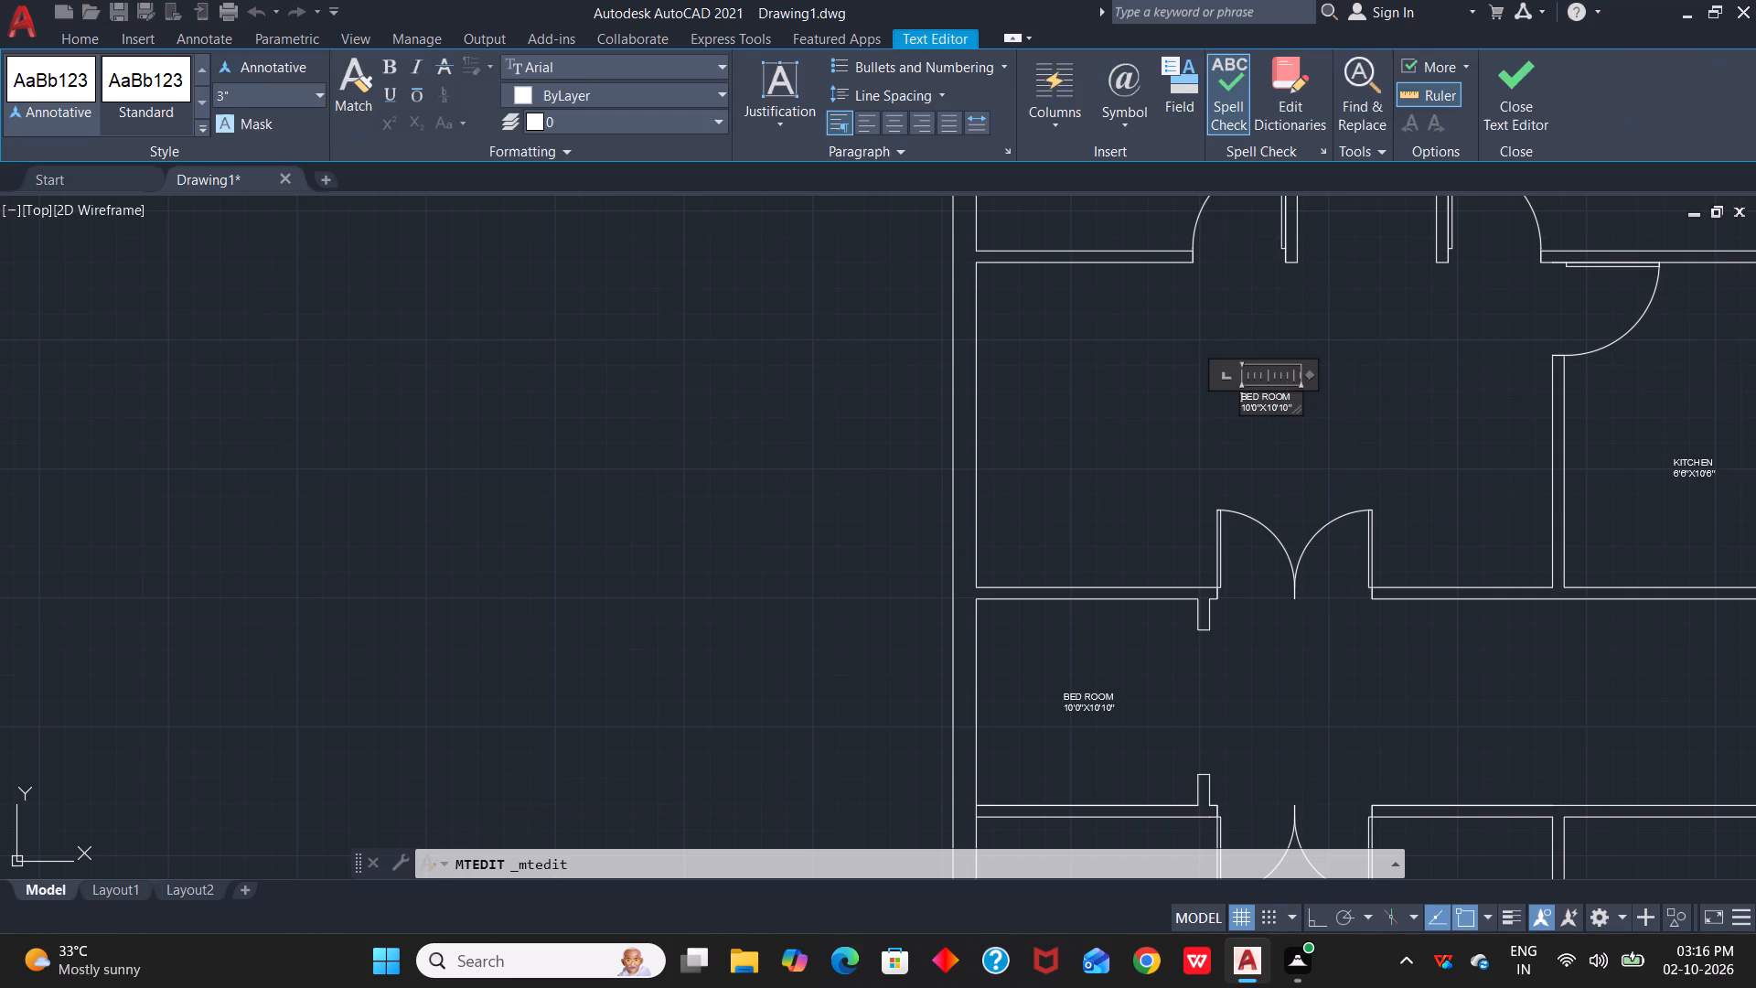
scroll(1290, 400, "up", 4)
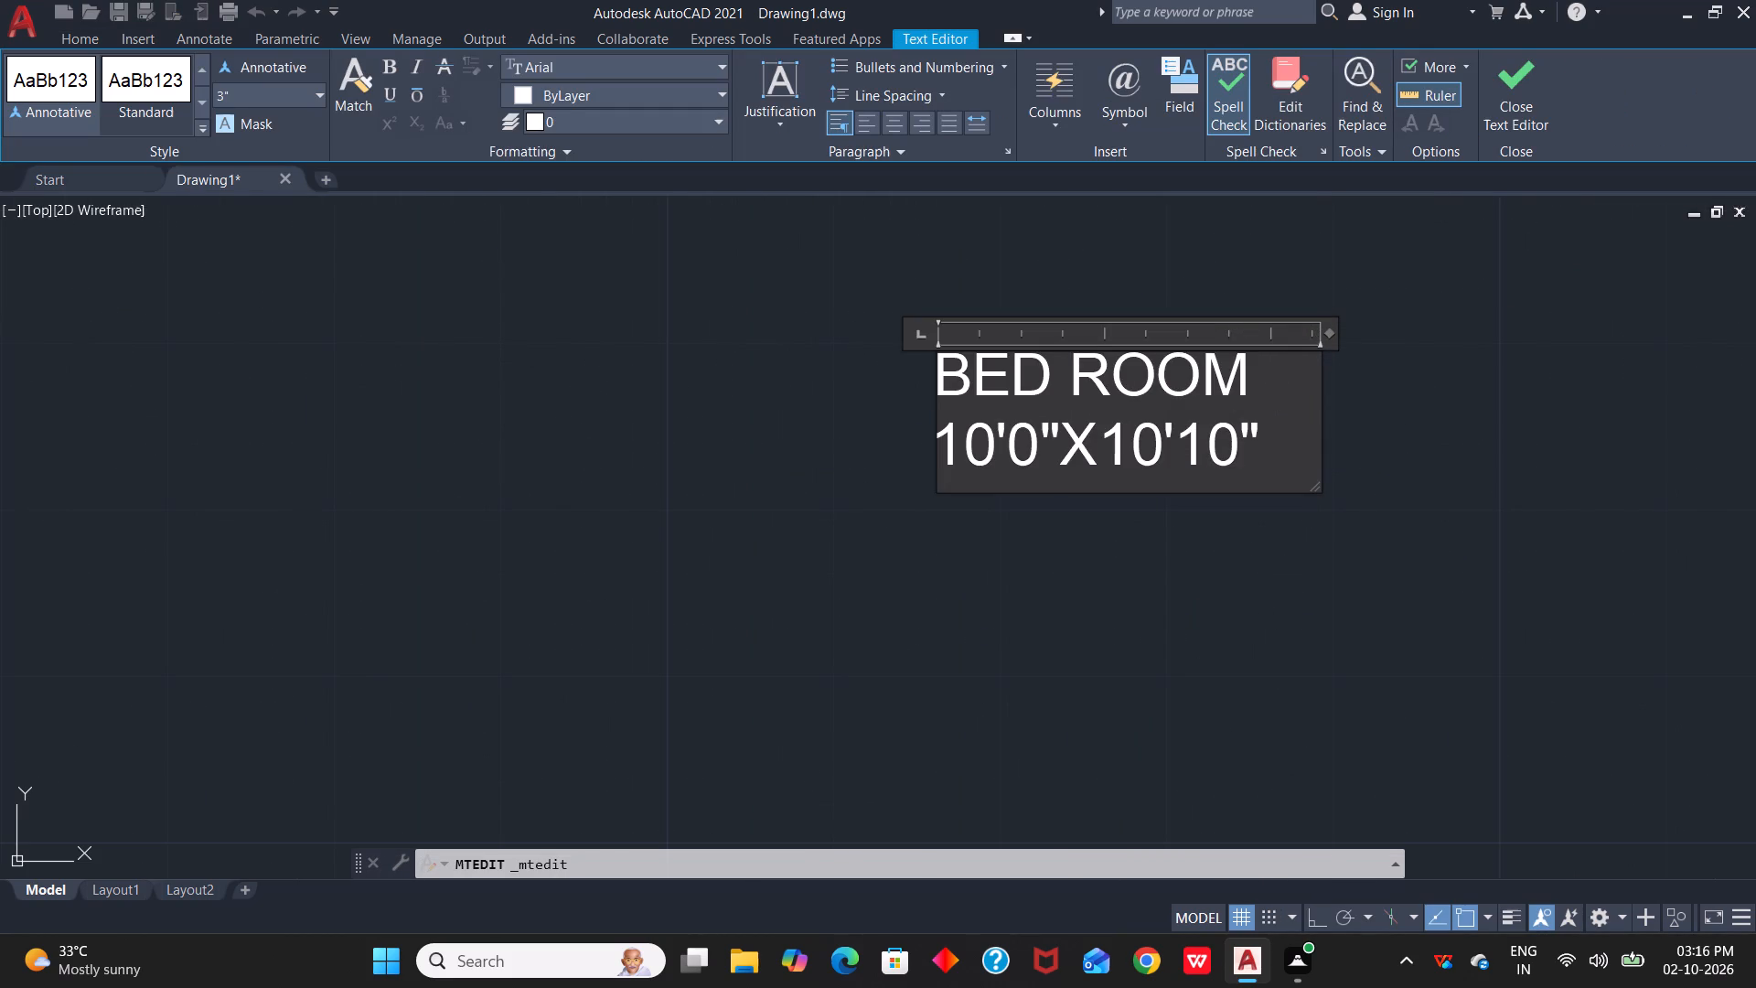
left_click(1247, 446)
key("BackSpace")
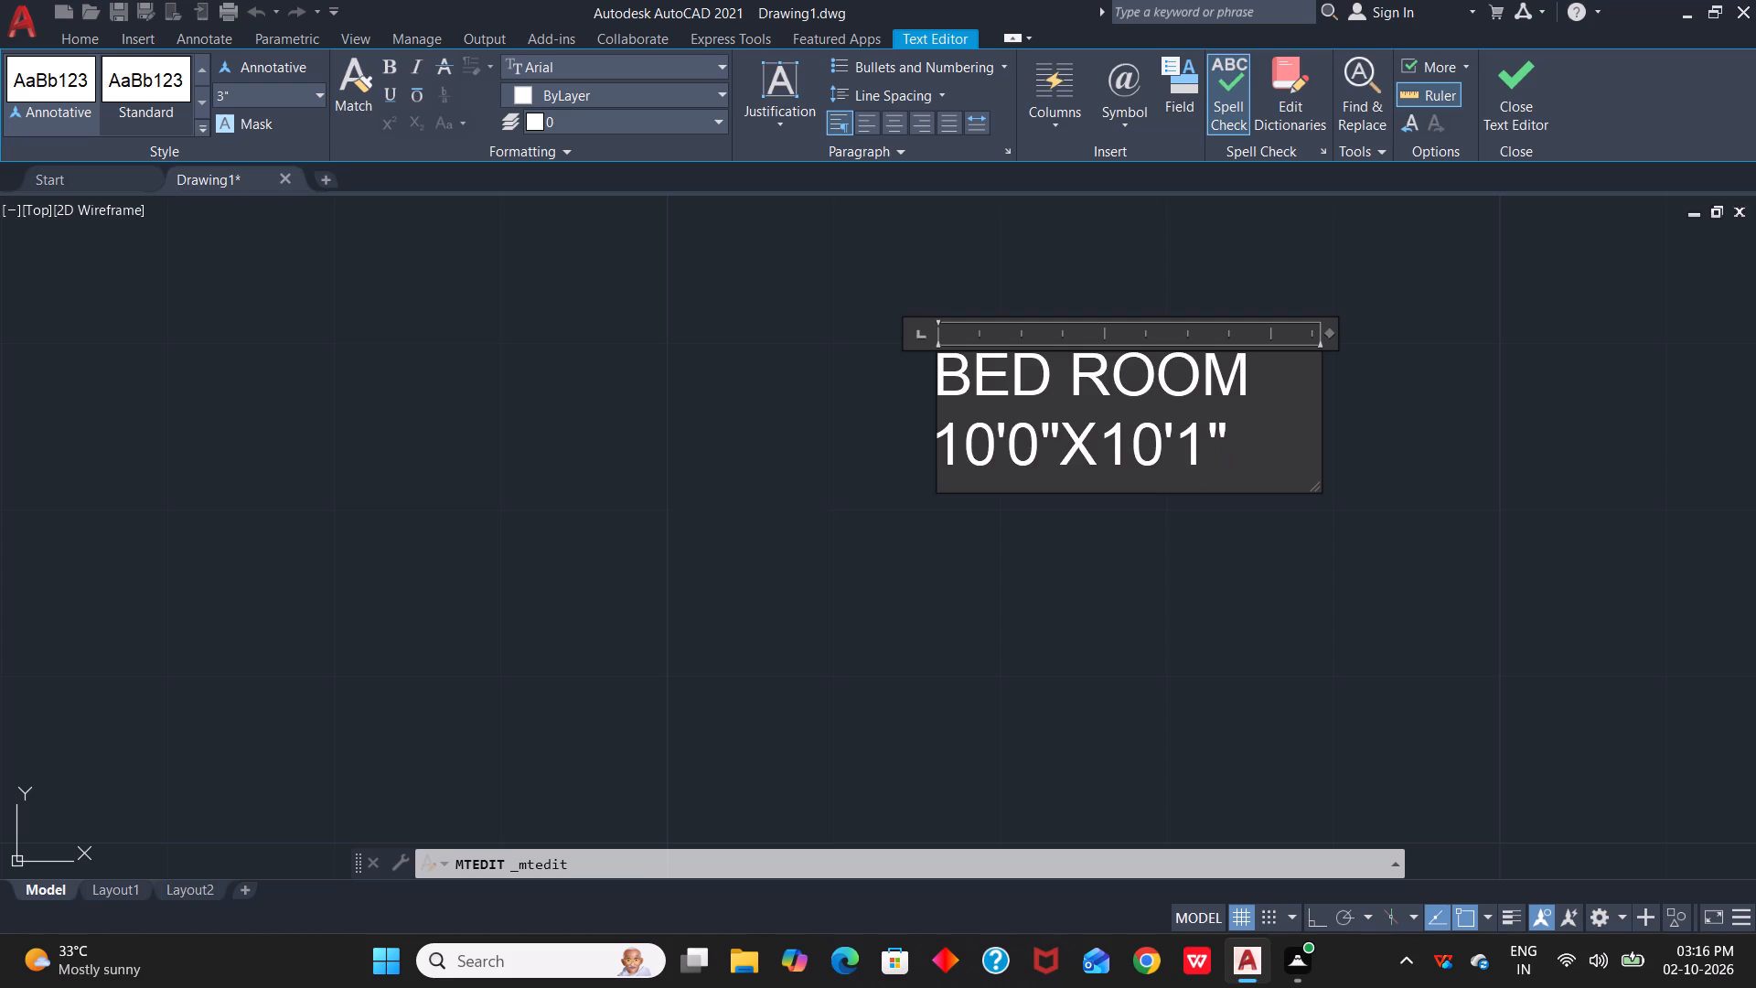
key("BackSpace")
key("6")
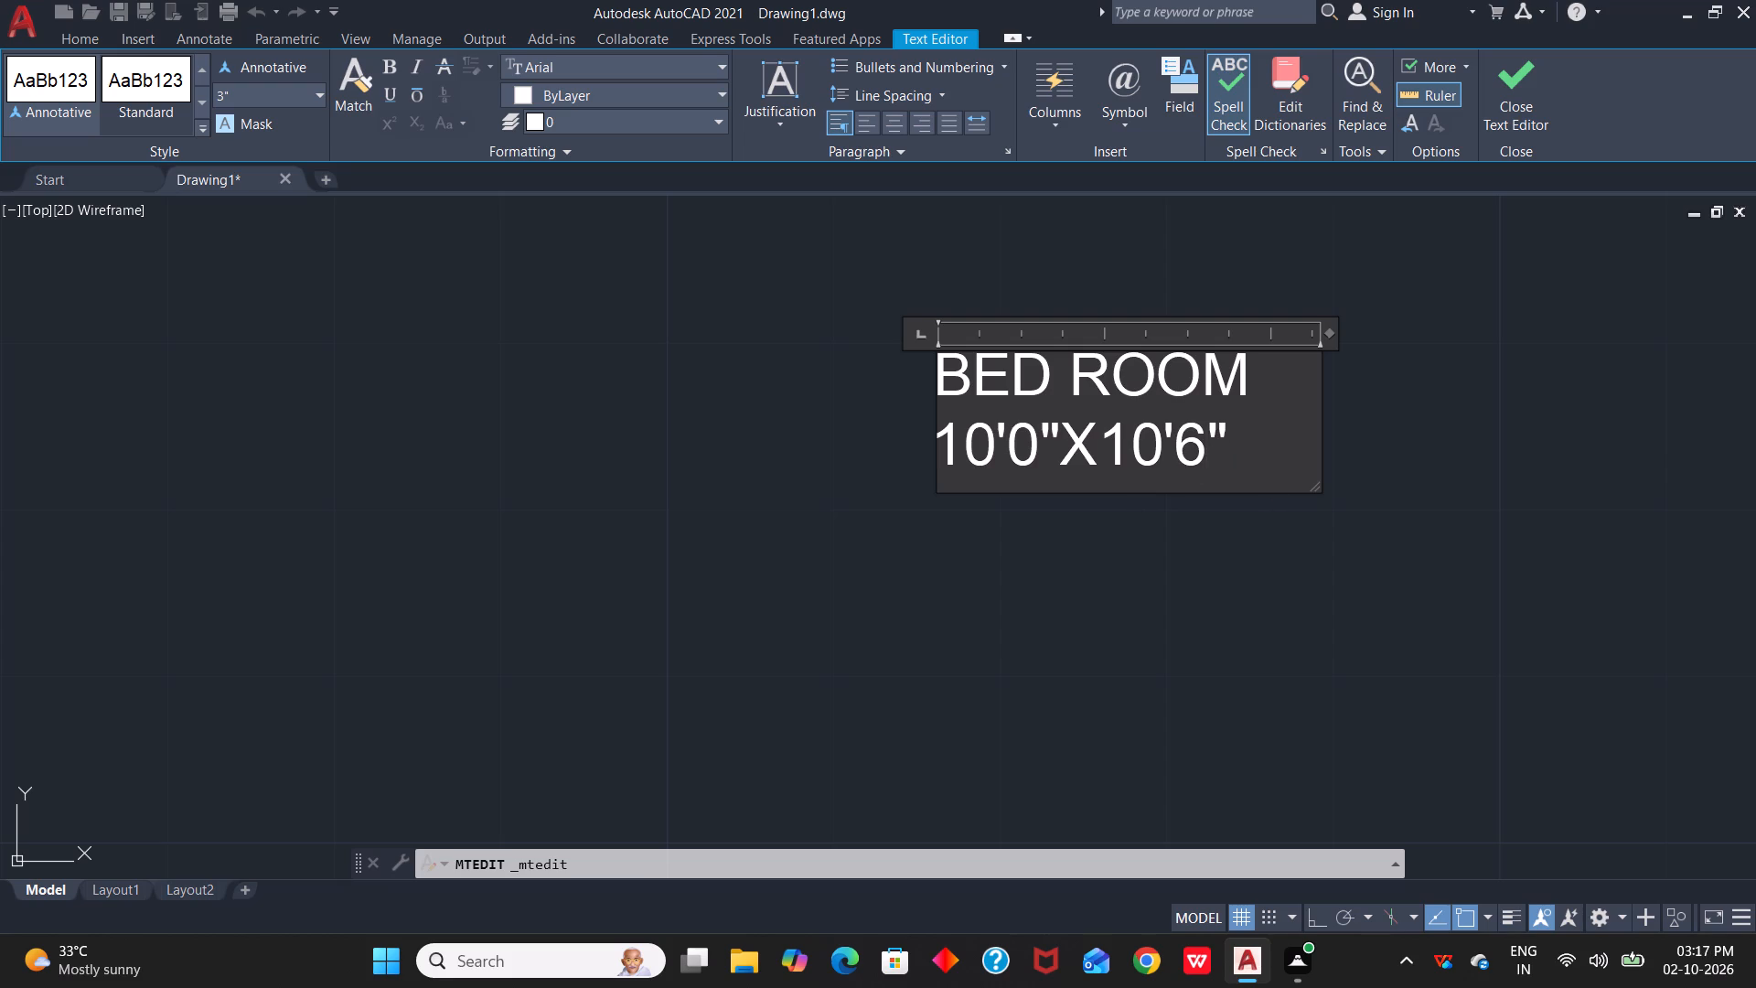
left_click(1038, 452)
key("BackSpace")
key("8")
key("Left")
left_click(994, 444)
key("BackSpace")
key("BackSpace")
type("18")
Replace BED ROOM with DRAWING as that label's first line and finish the text.
left_click_drag(1012, 376, 948, 381)
key("BackSpace")
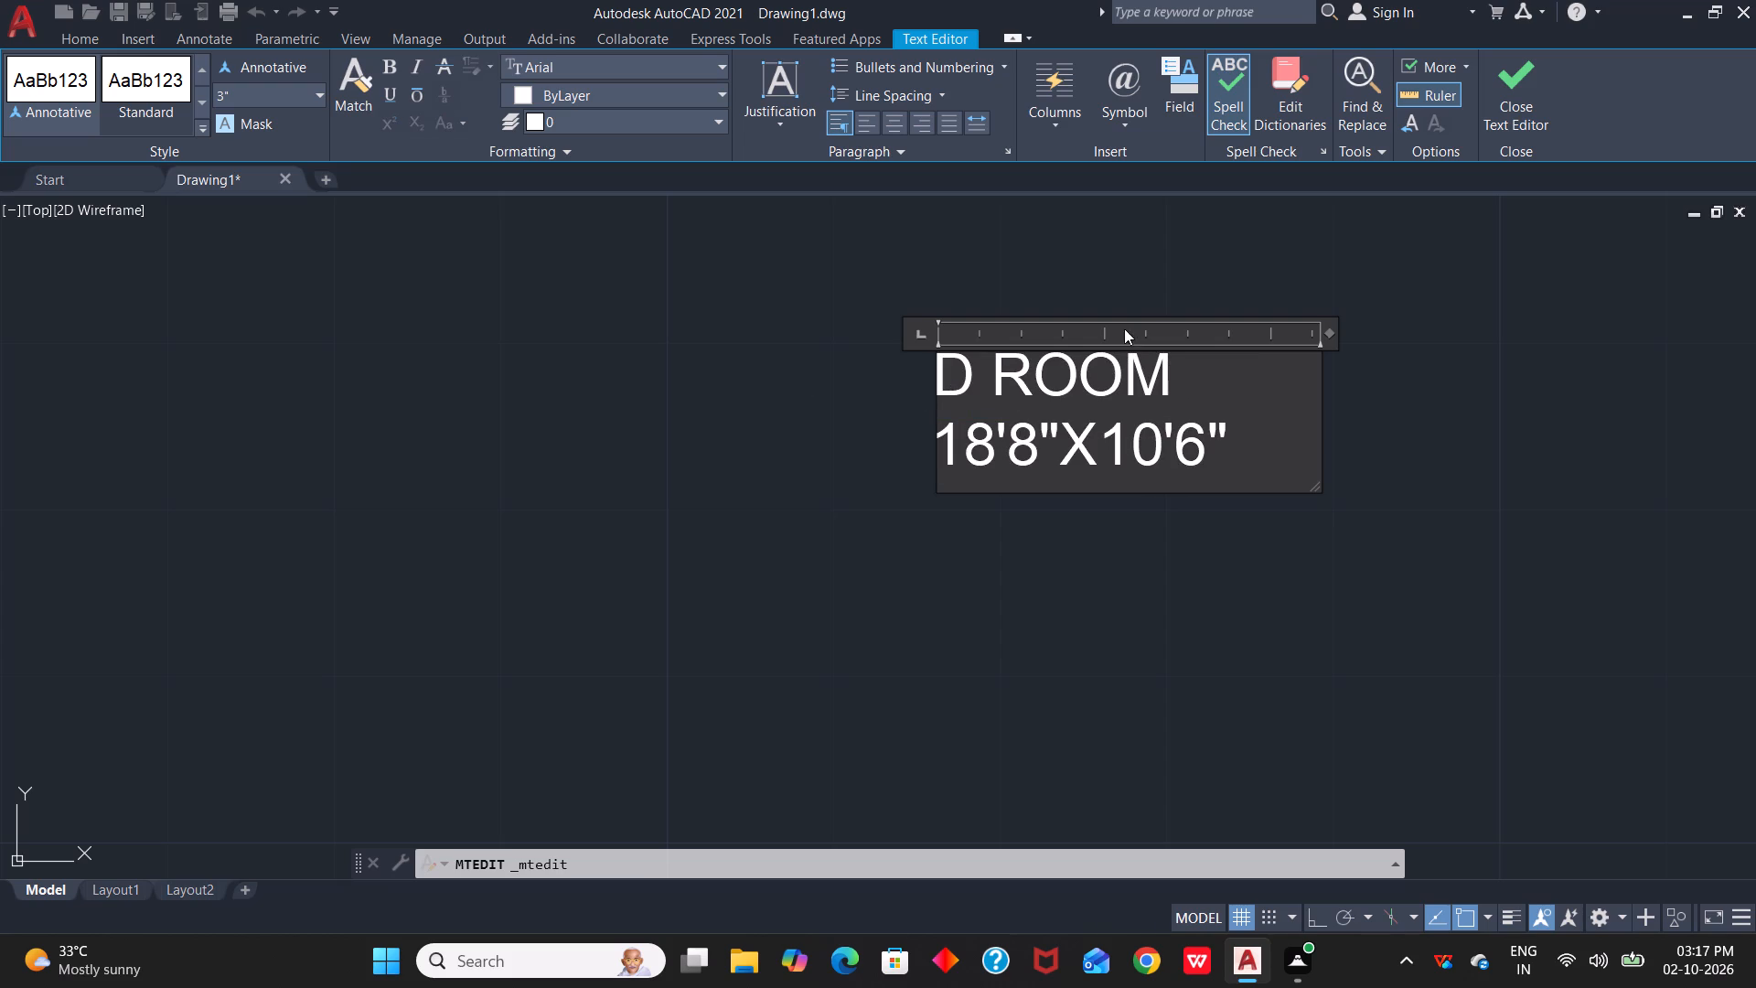
left_click_drag(1180, 368, 1028, 371)
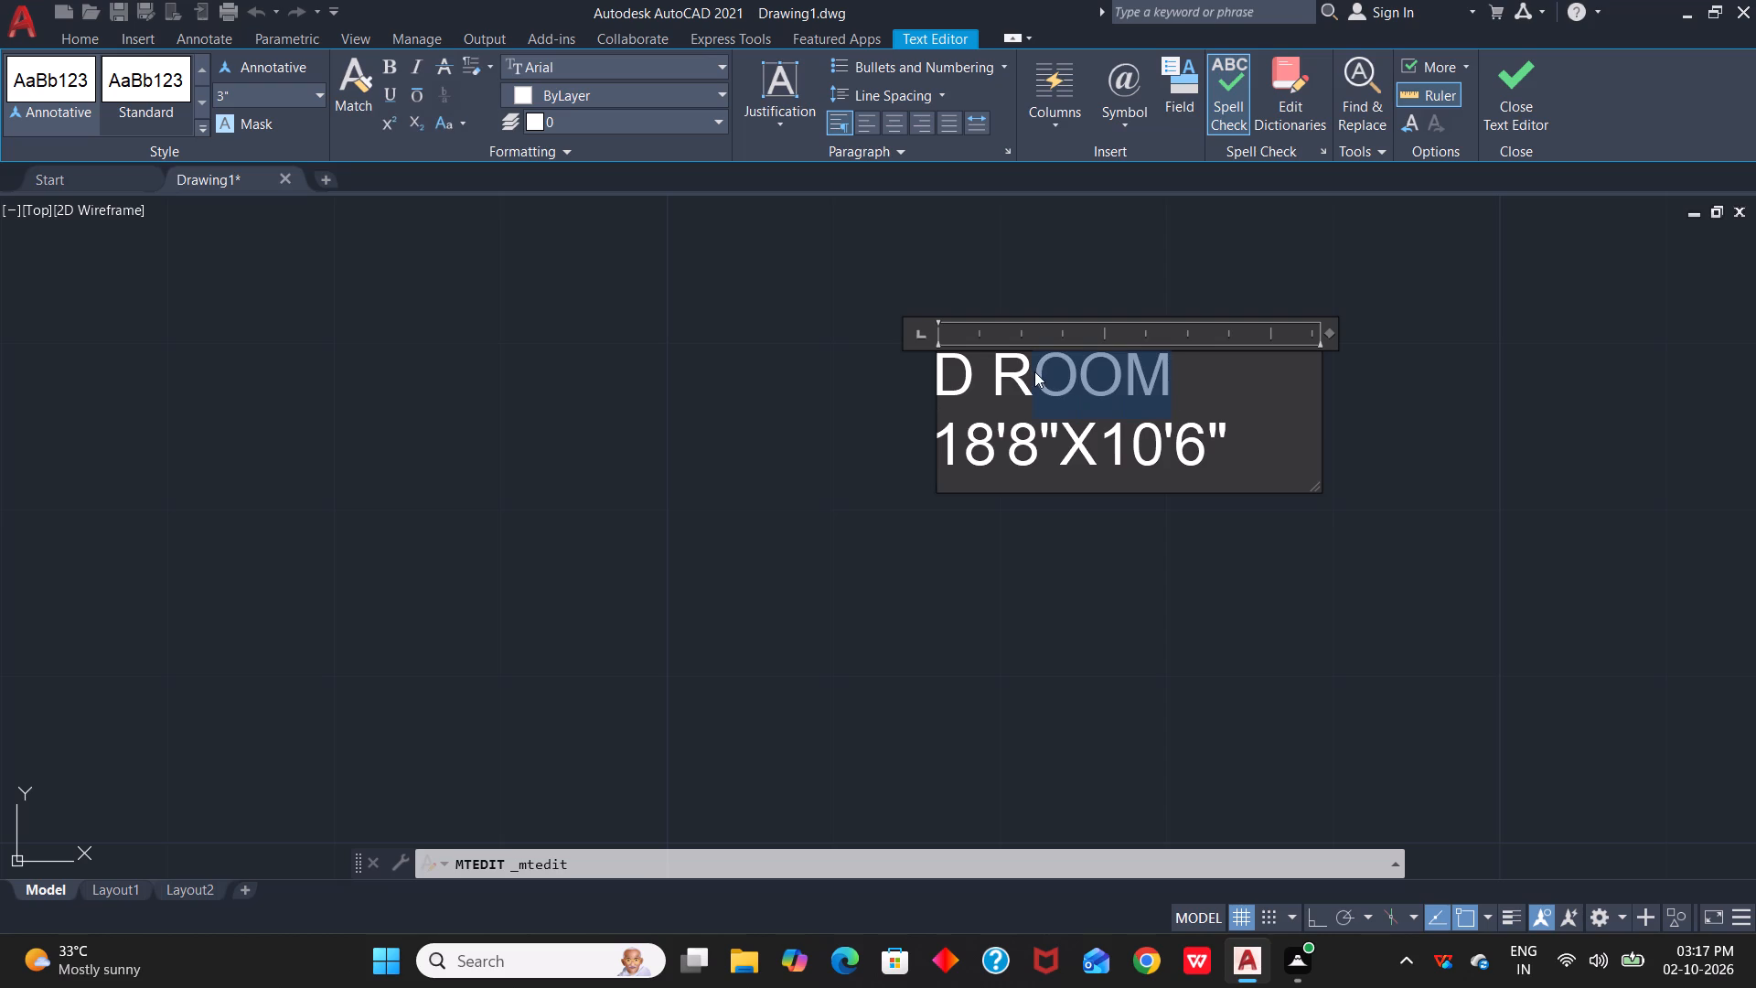
key("BackSpace")
key("Left")
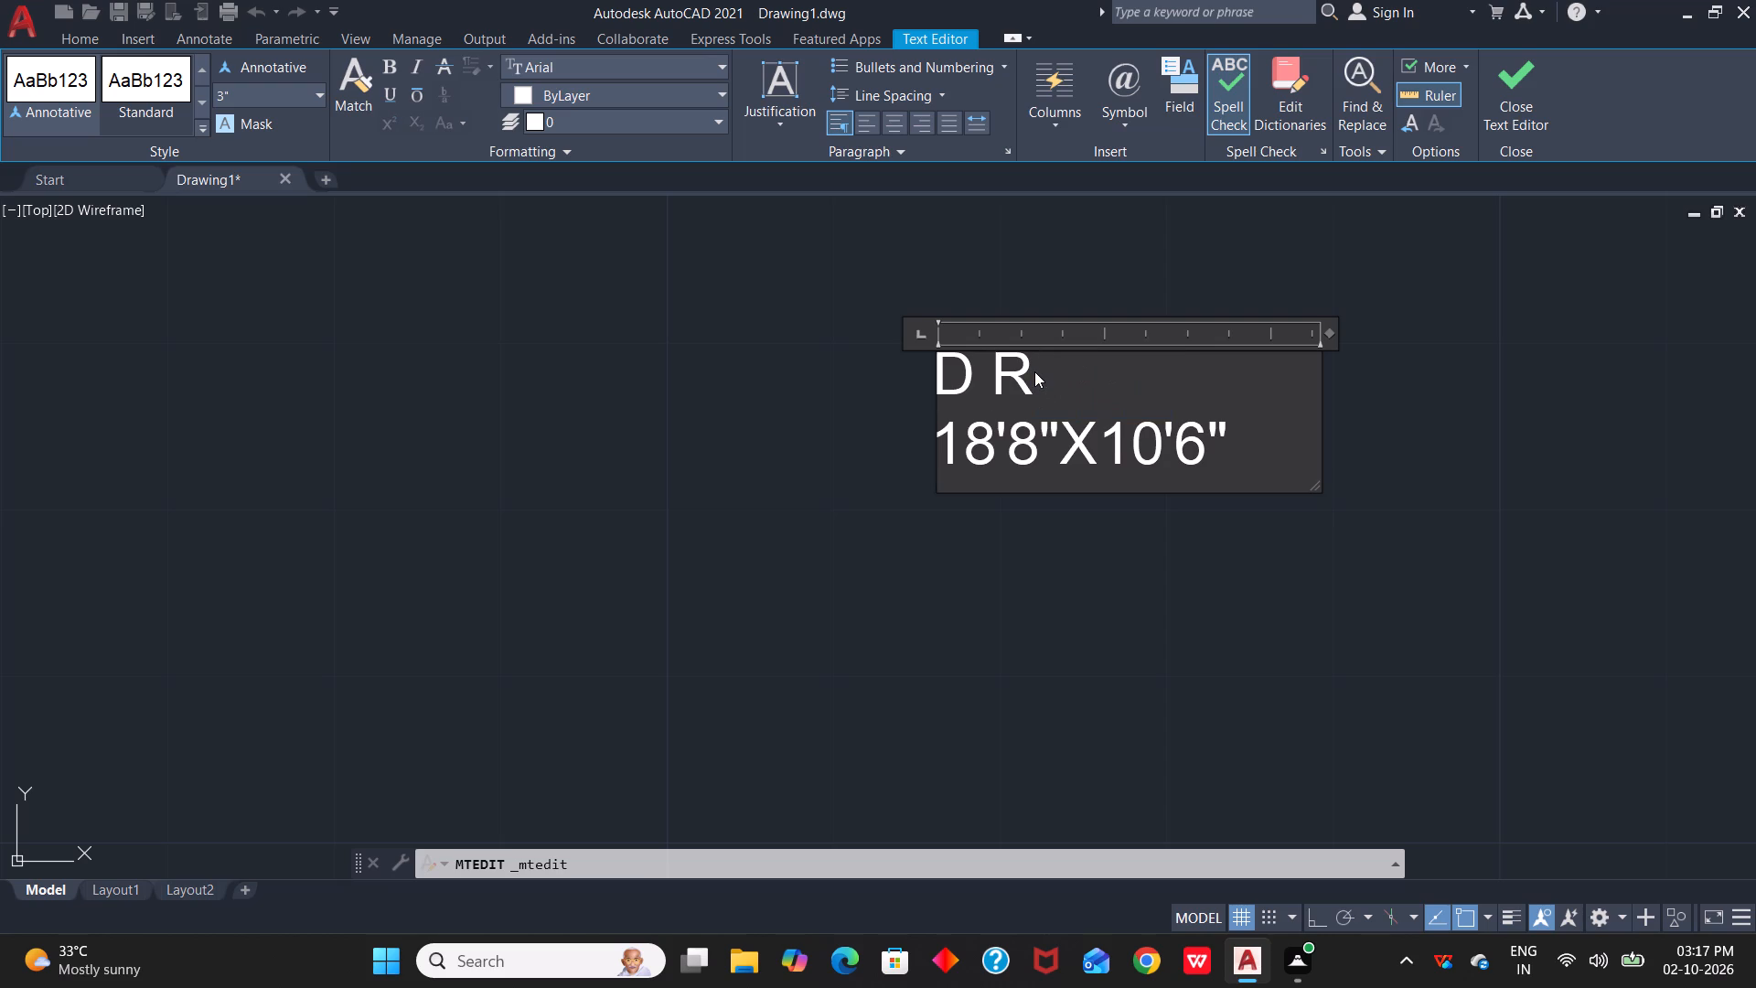
key("BackSpace")
key("Right")
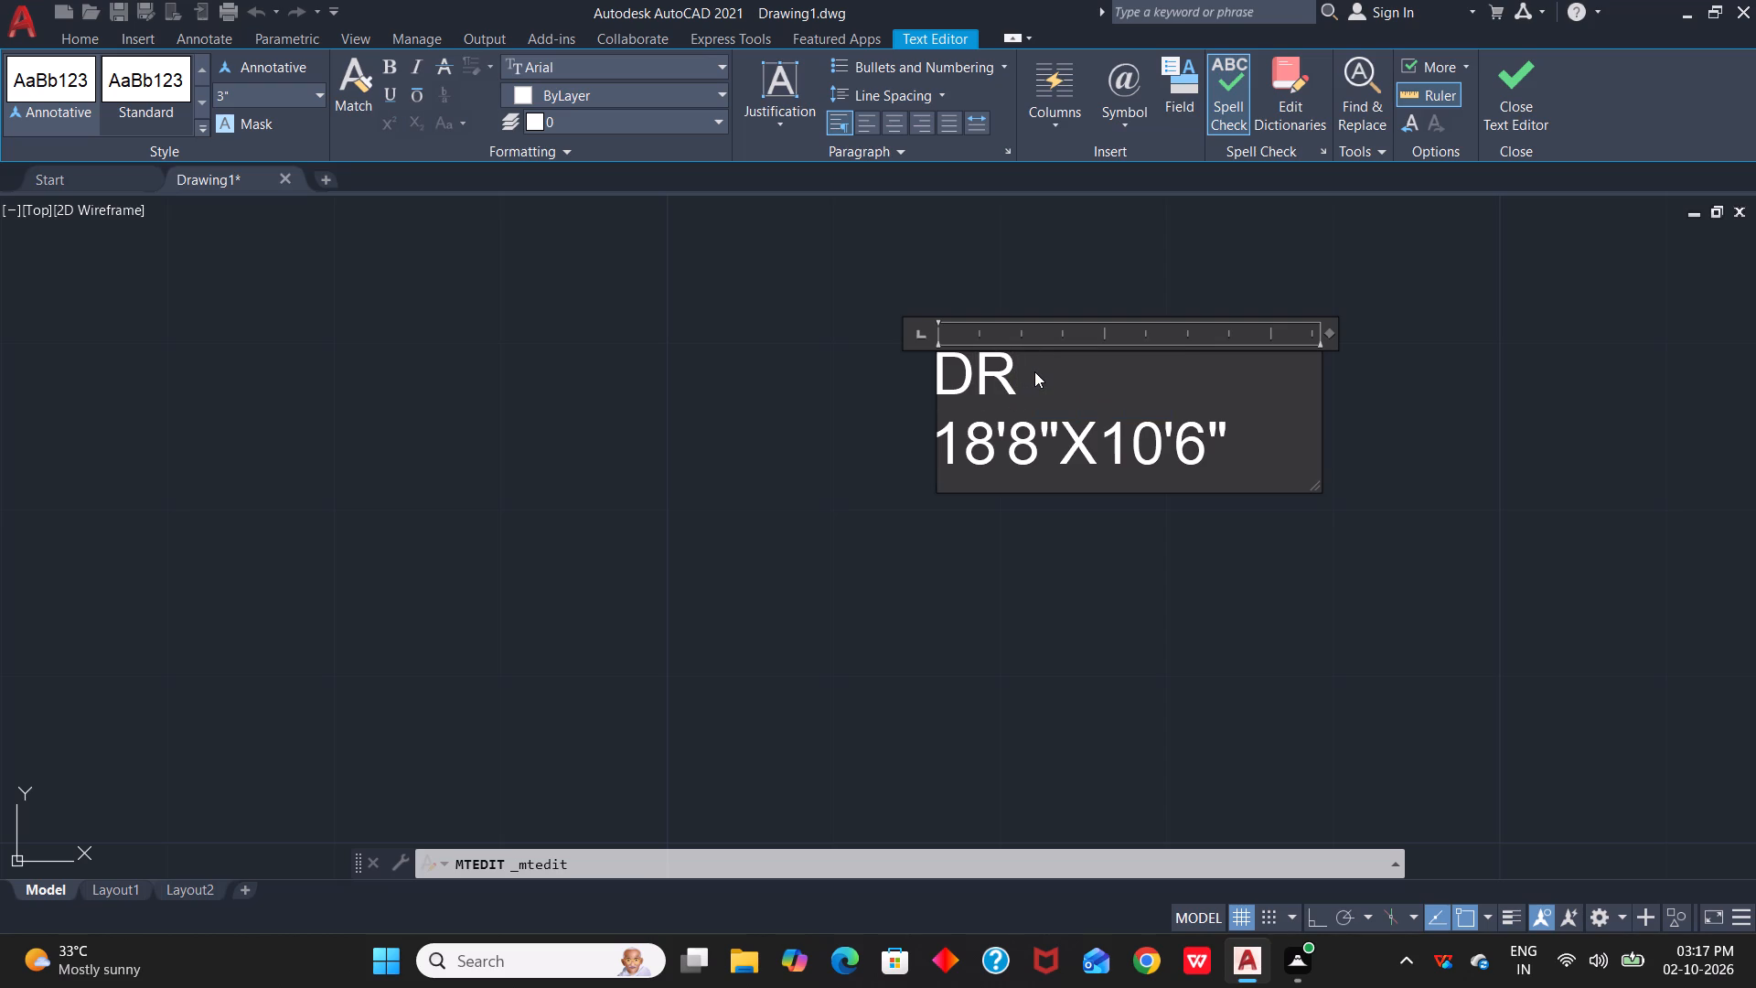
type("AWING")
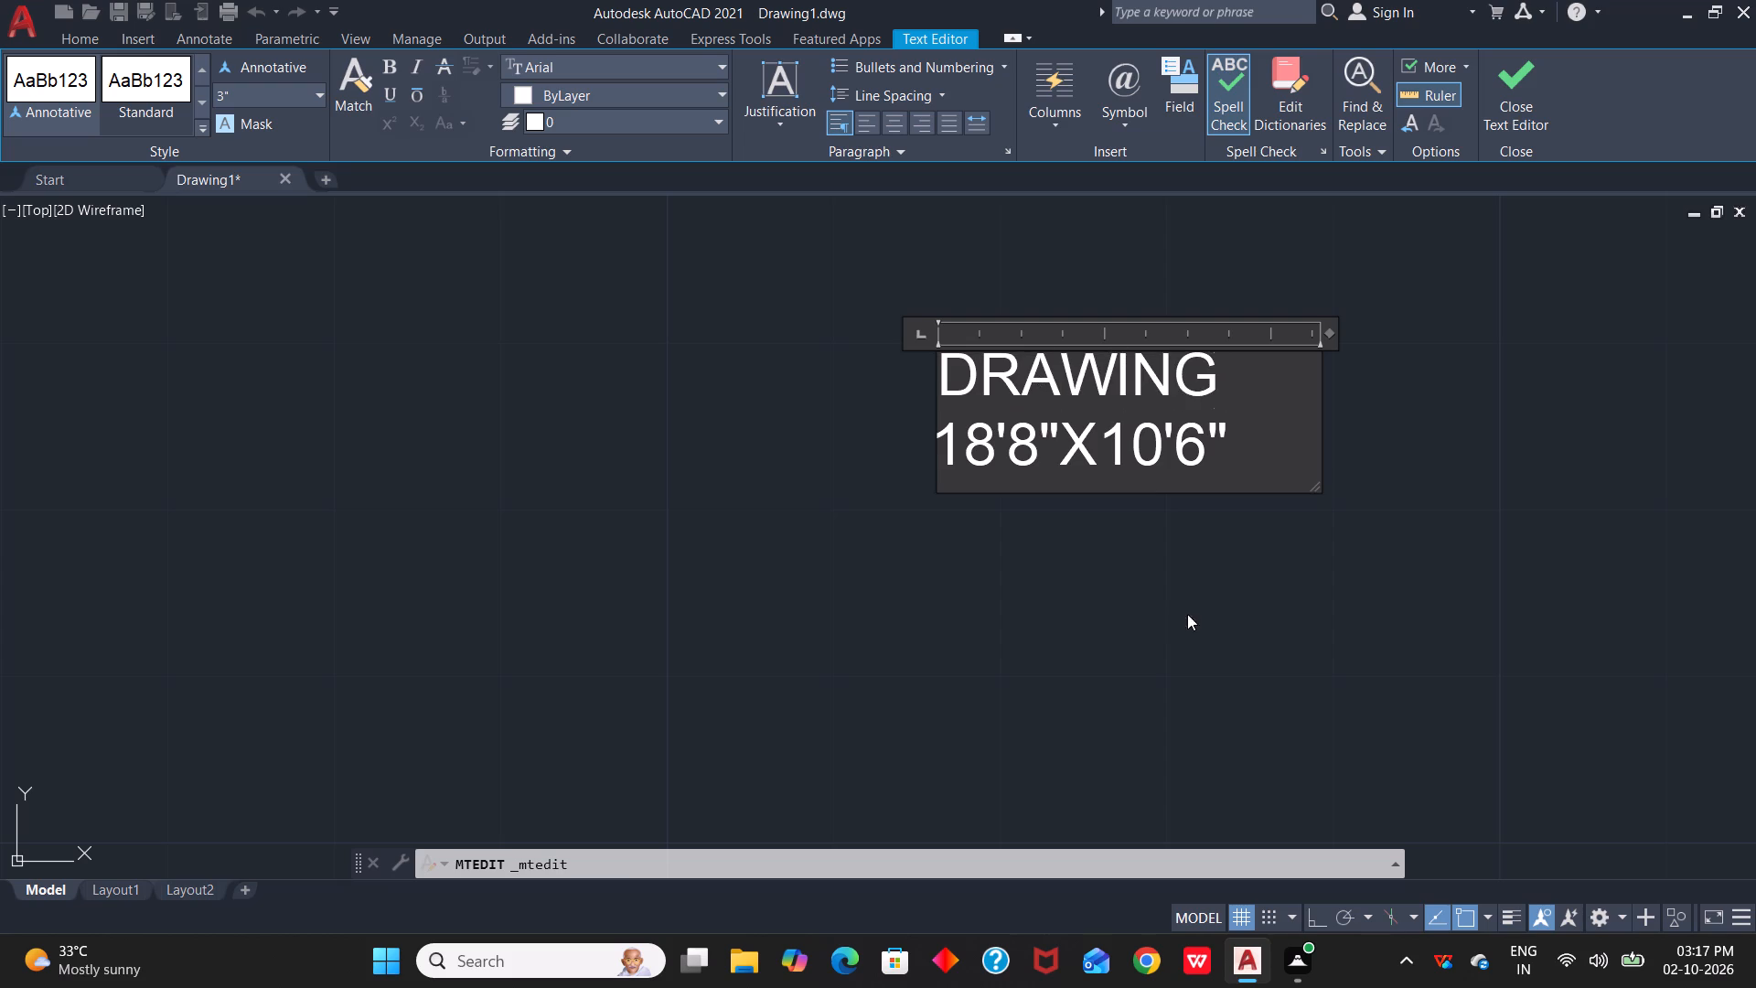
left_click(1310, 455)
left_click(1225, 577)
Copy the DRAWING label into the large room west of the southern kitchen, beside its existing bedroom label.
left_click_drag(859, 291, 924, 338)
left_click(1318, 582)
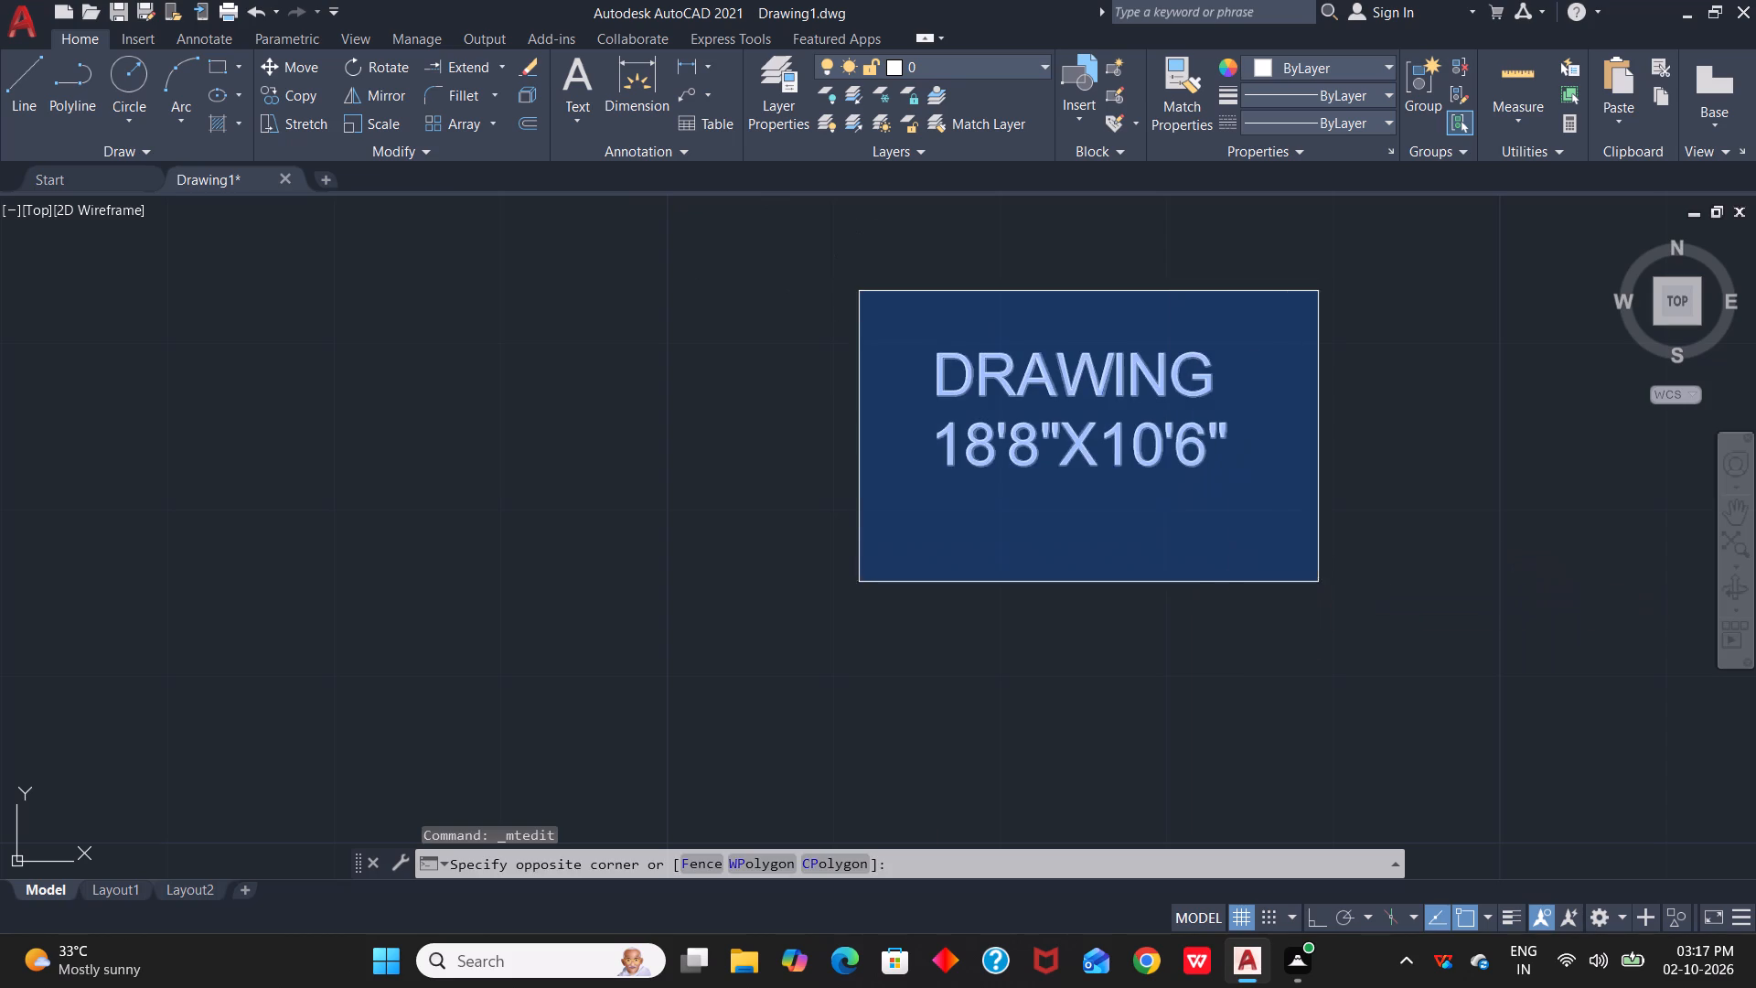
key("c")
key("o")
key("space")
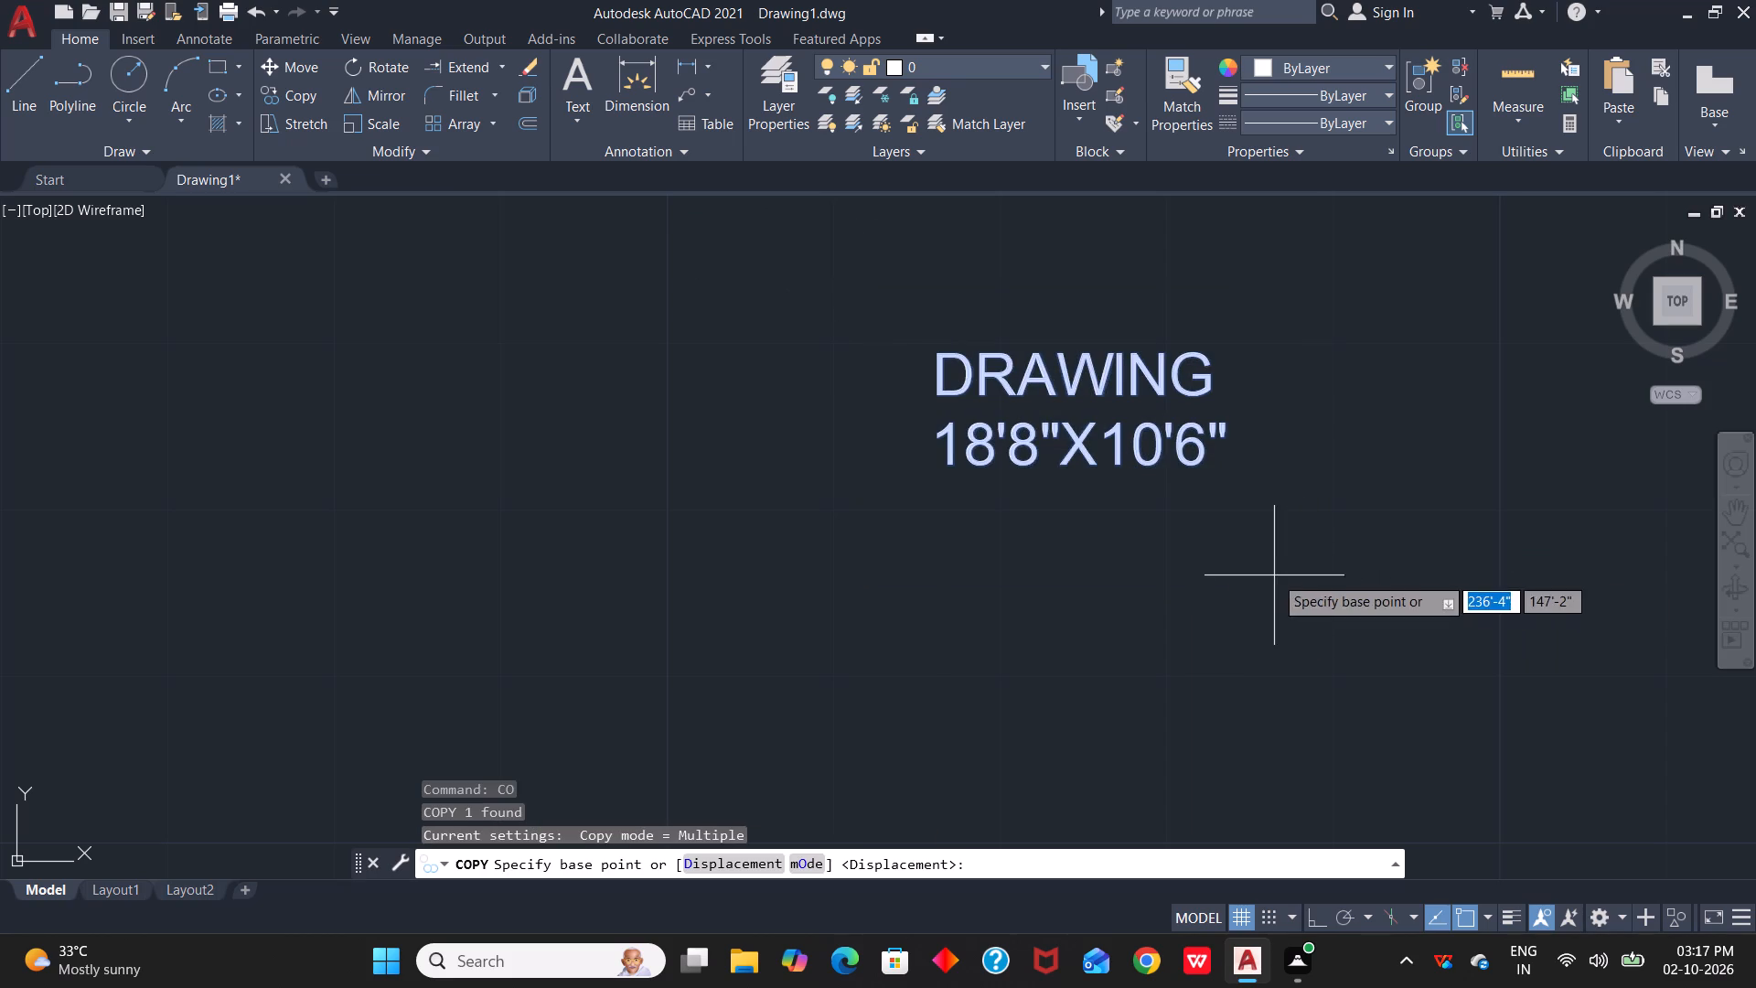
left_click_drag(935, 349, 962, 478)
scroll(994, 694, "down", 4)
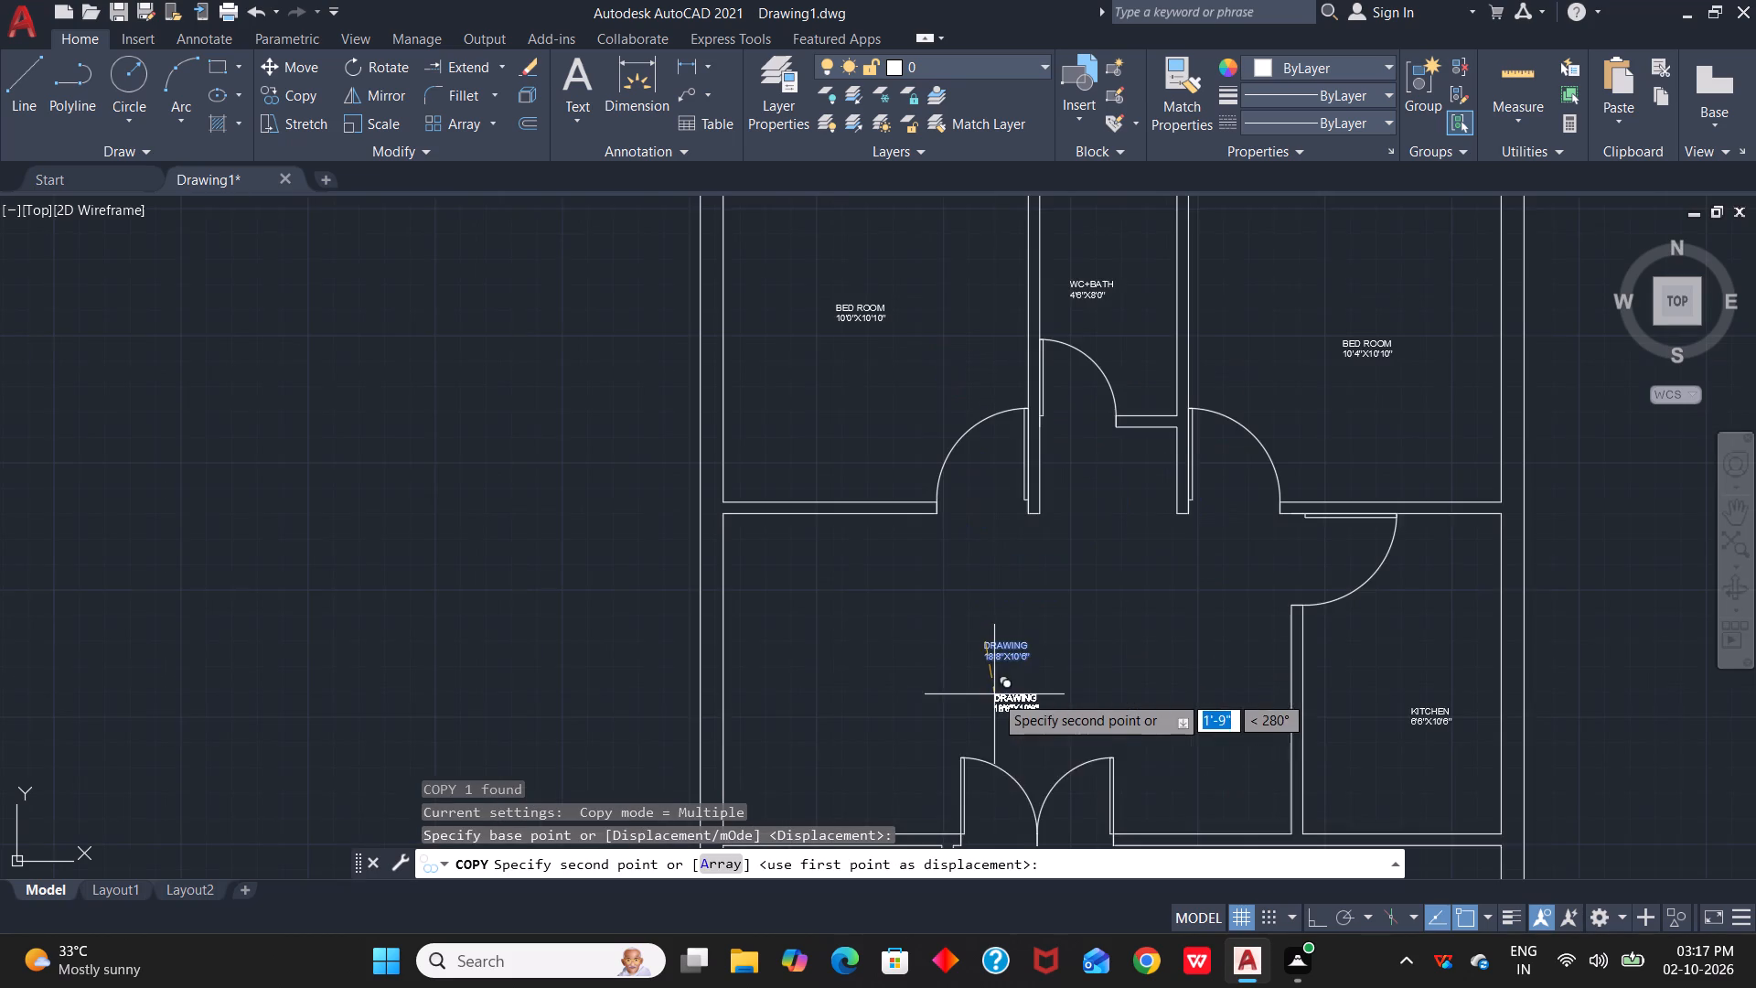
middle_click_drag(1009, 752, 1172, 288)
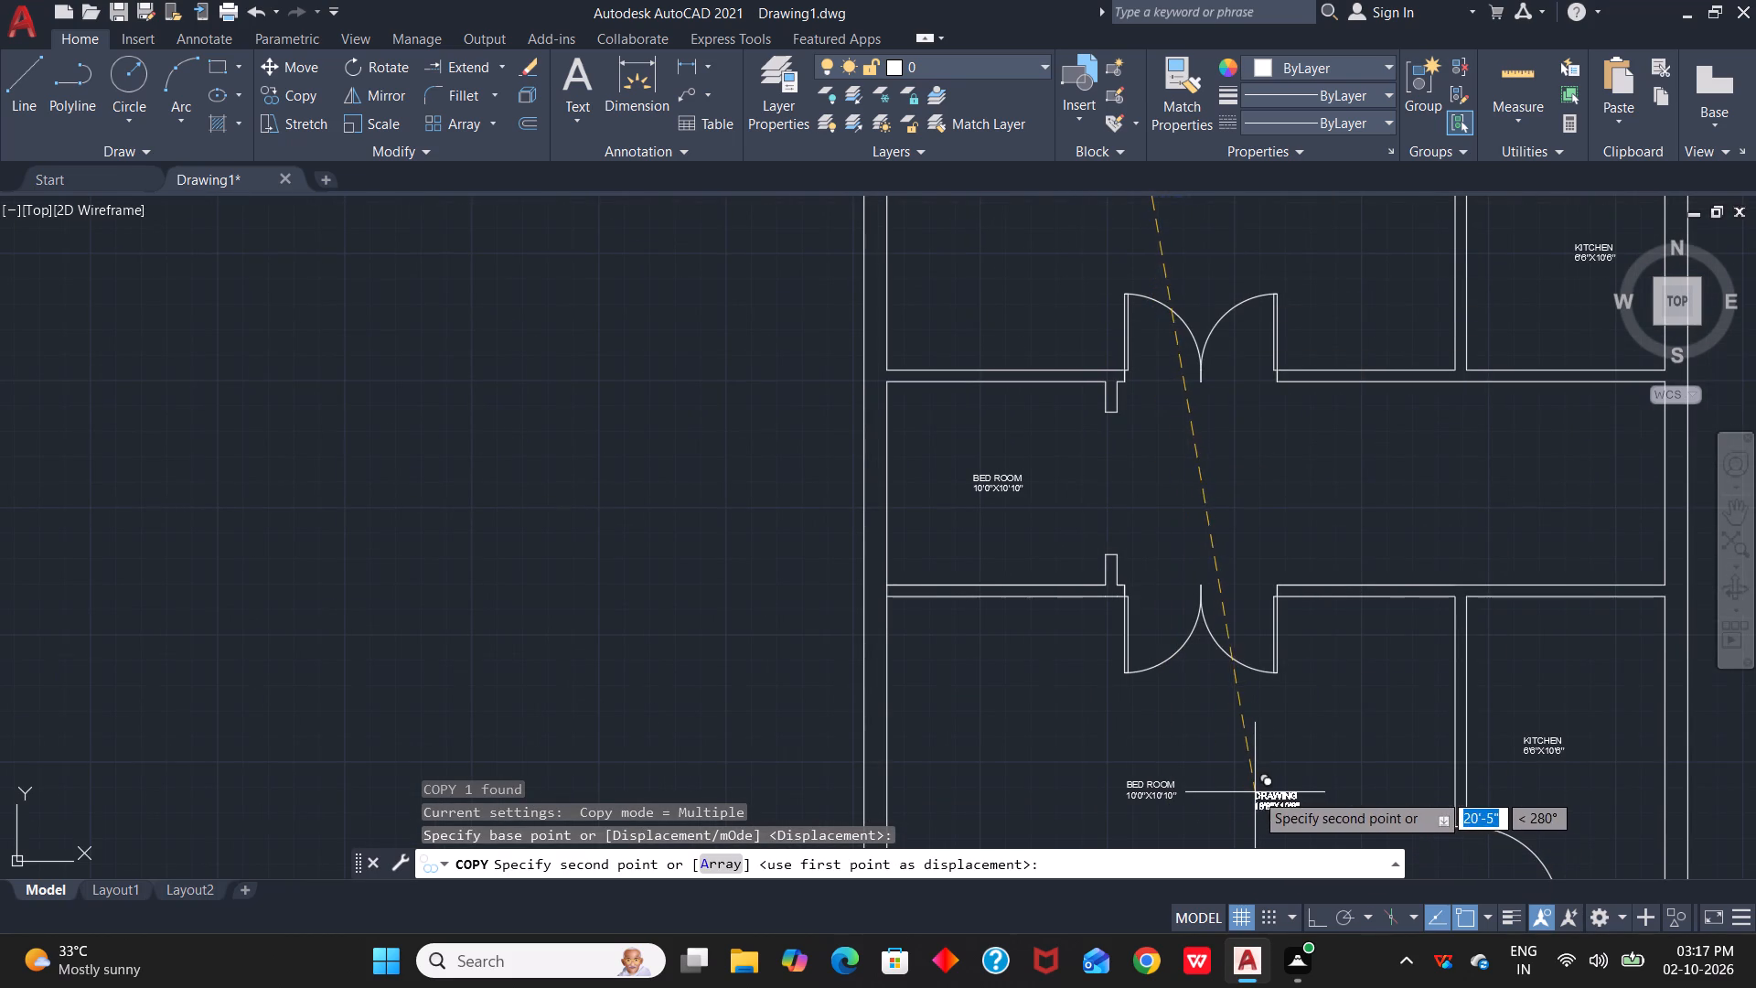
left_click(1233, 776)
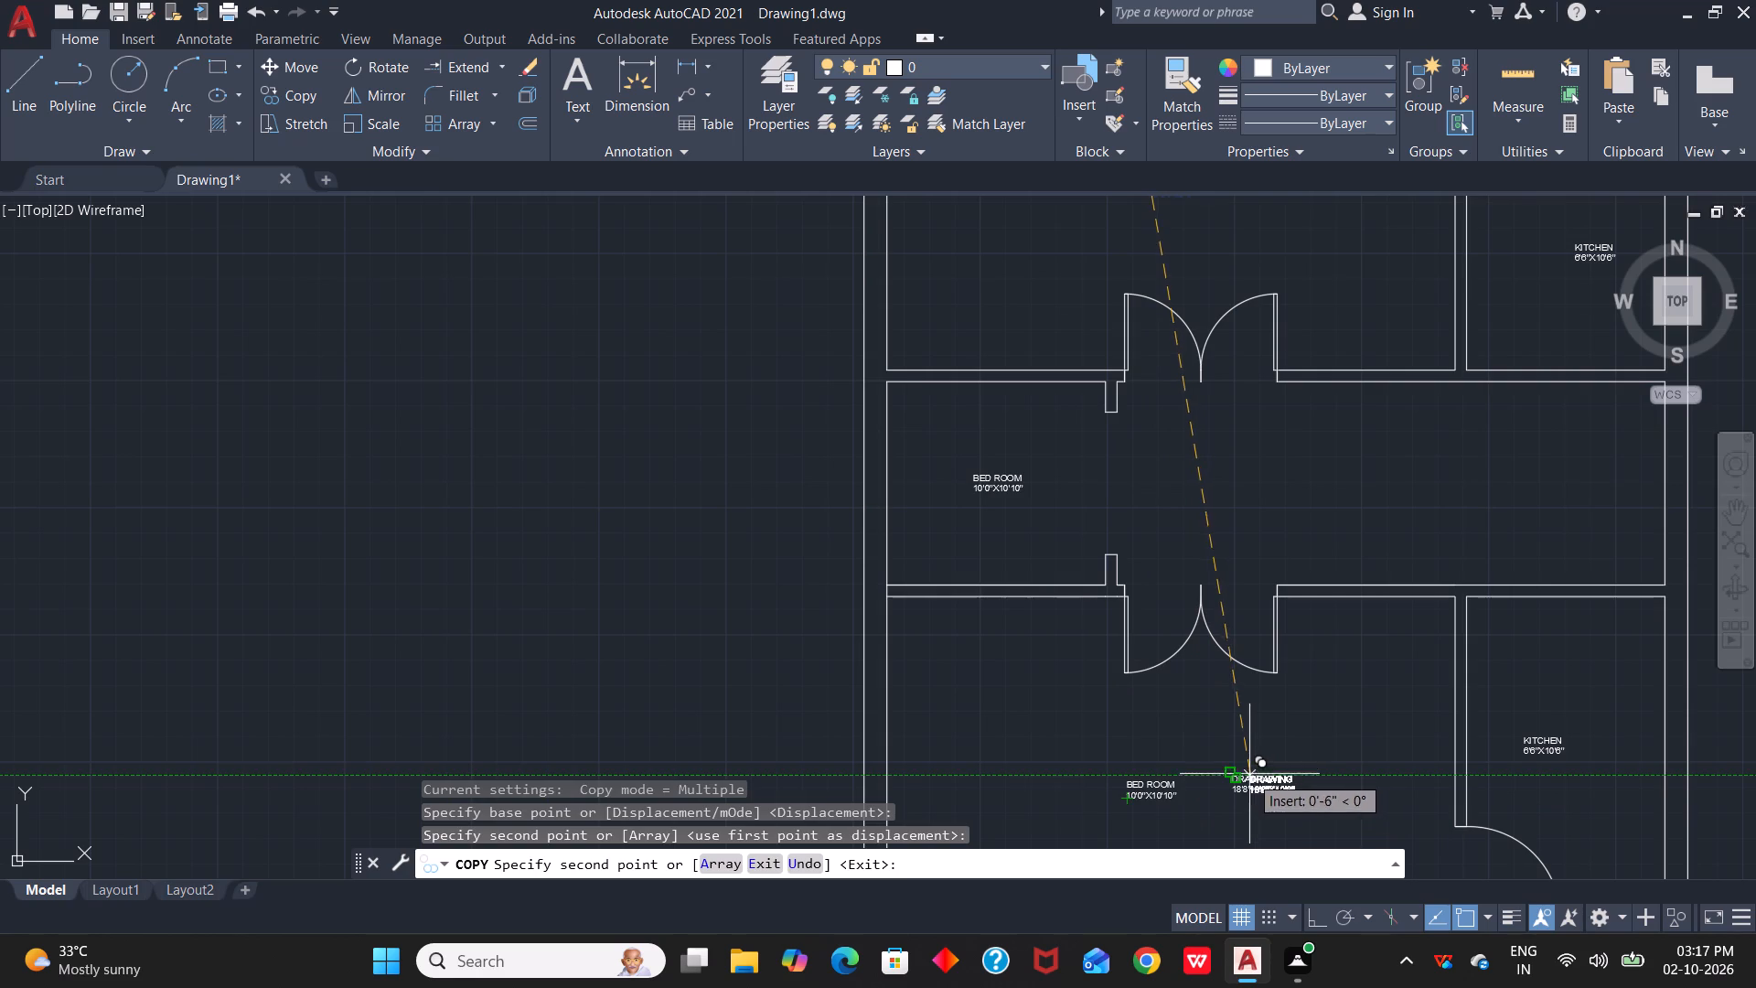
key("Escape")
Delete the old bedroom label from the large room west of the southern kitchen.
left_click_drag(1114, 756, 1124, 779)
left_click(1205, 827)
key("Delete")
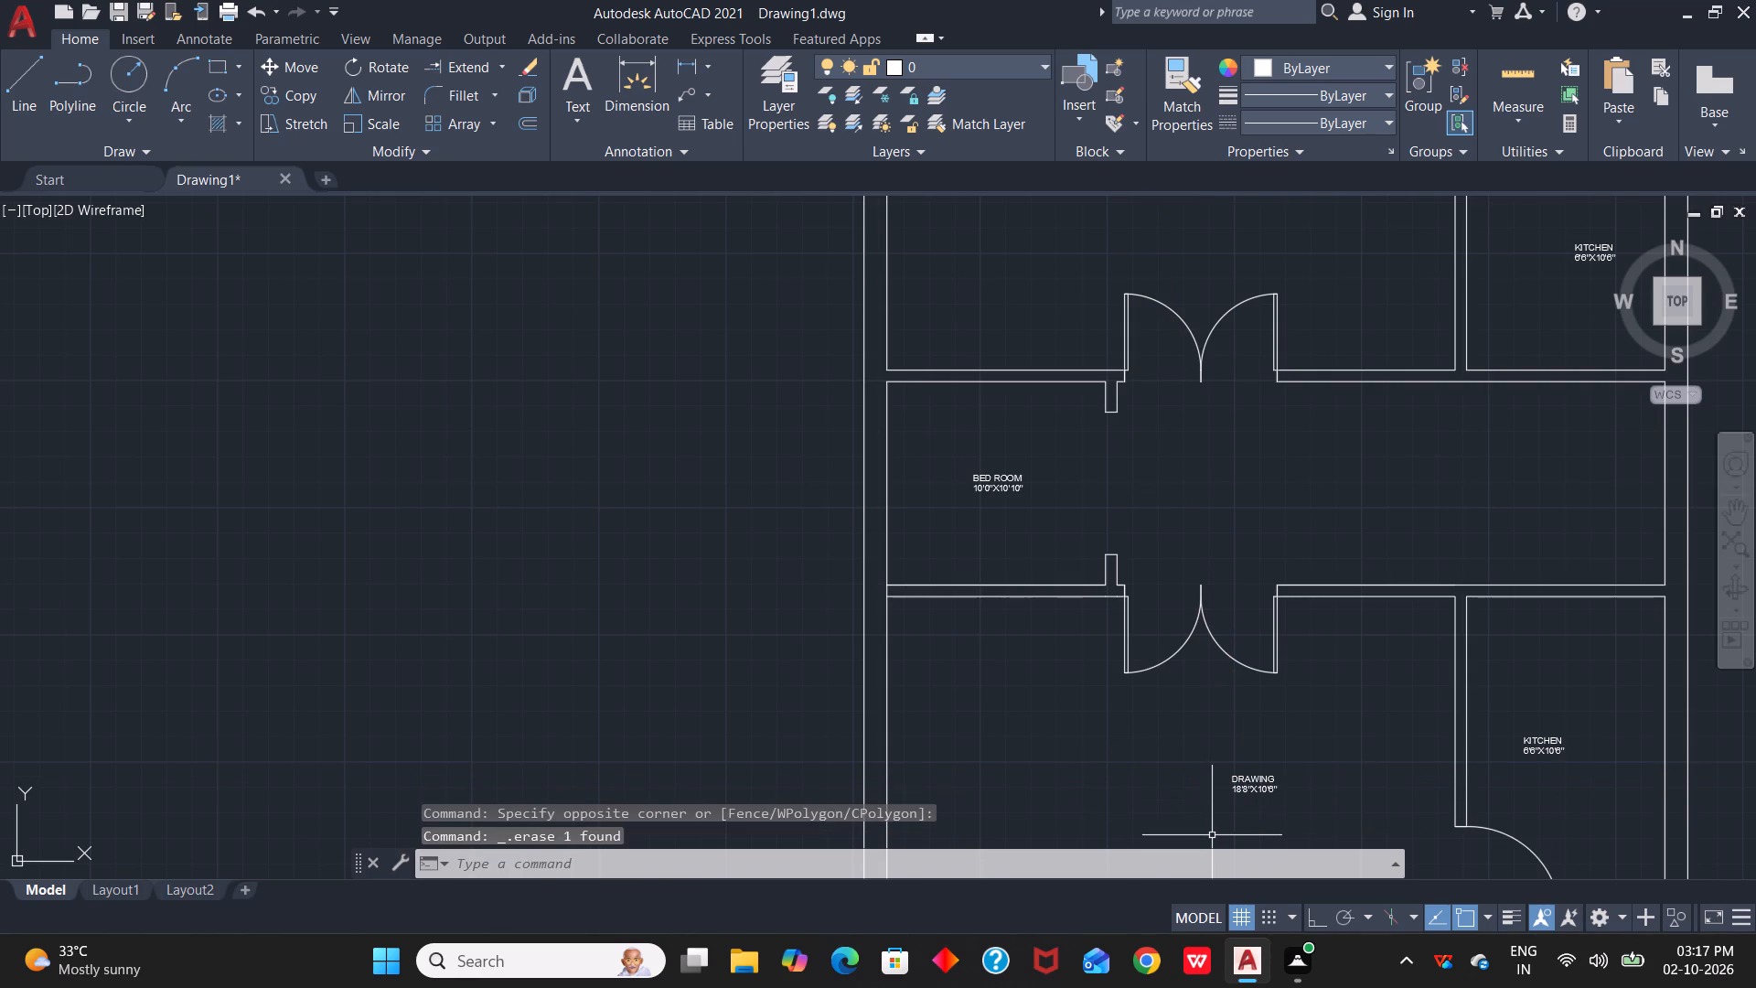
Edit the southeast bedroom label so its size line reads 10'4"X10'10" and finish the text.
scroll(1221, 753, "down", 2)
middle_click_drag(1267, 778, 1278, 526)
scroll(1214, 615, "up", 1)
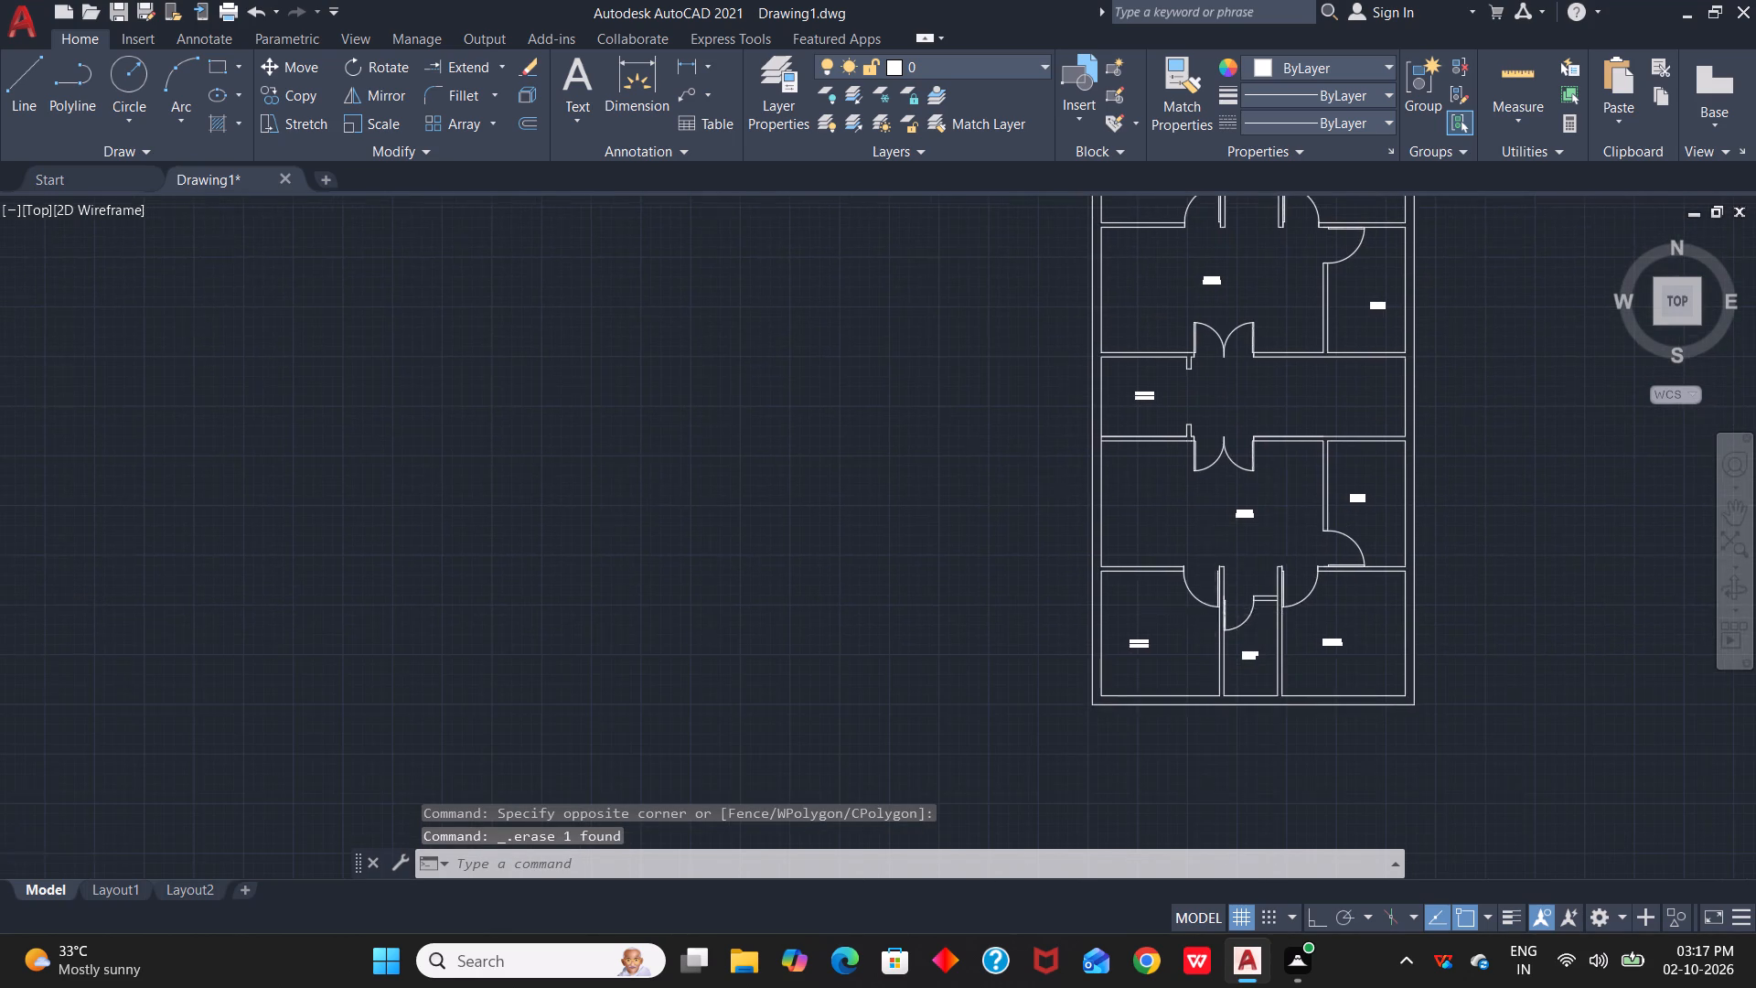
scroll(1214, 615, "up", 1)
middle_click_drag(1149, 673, 1308, 498)
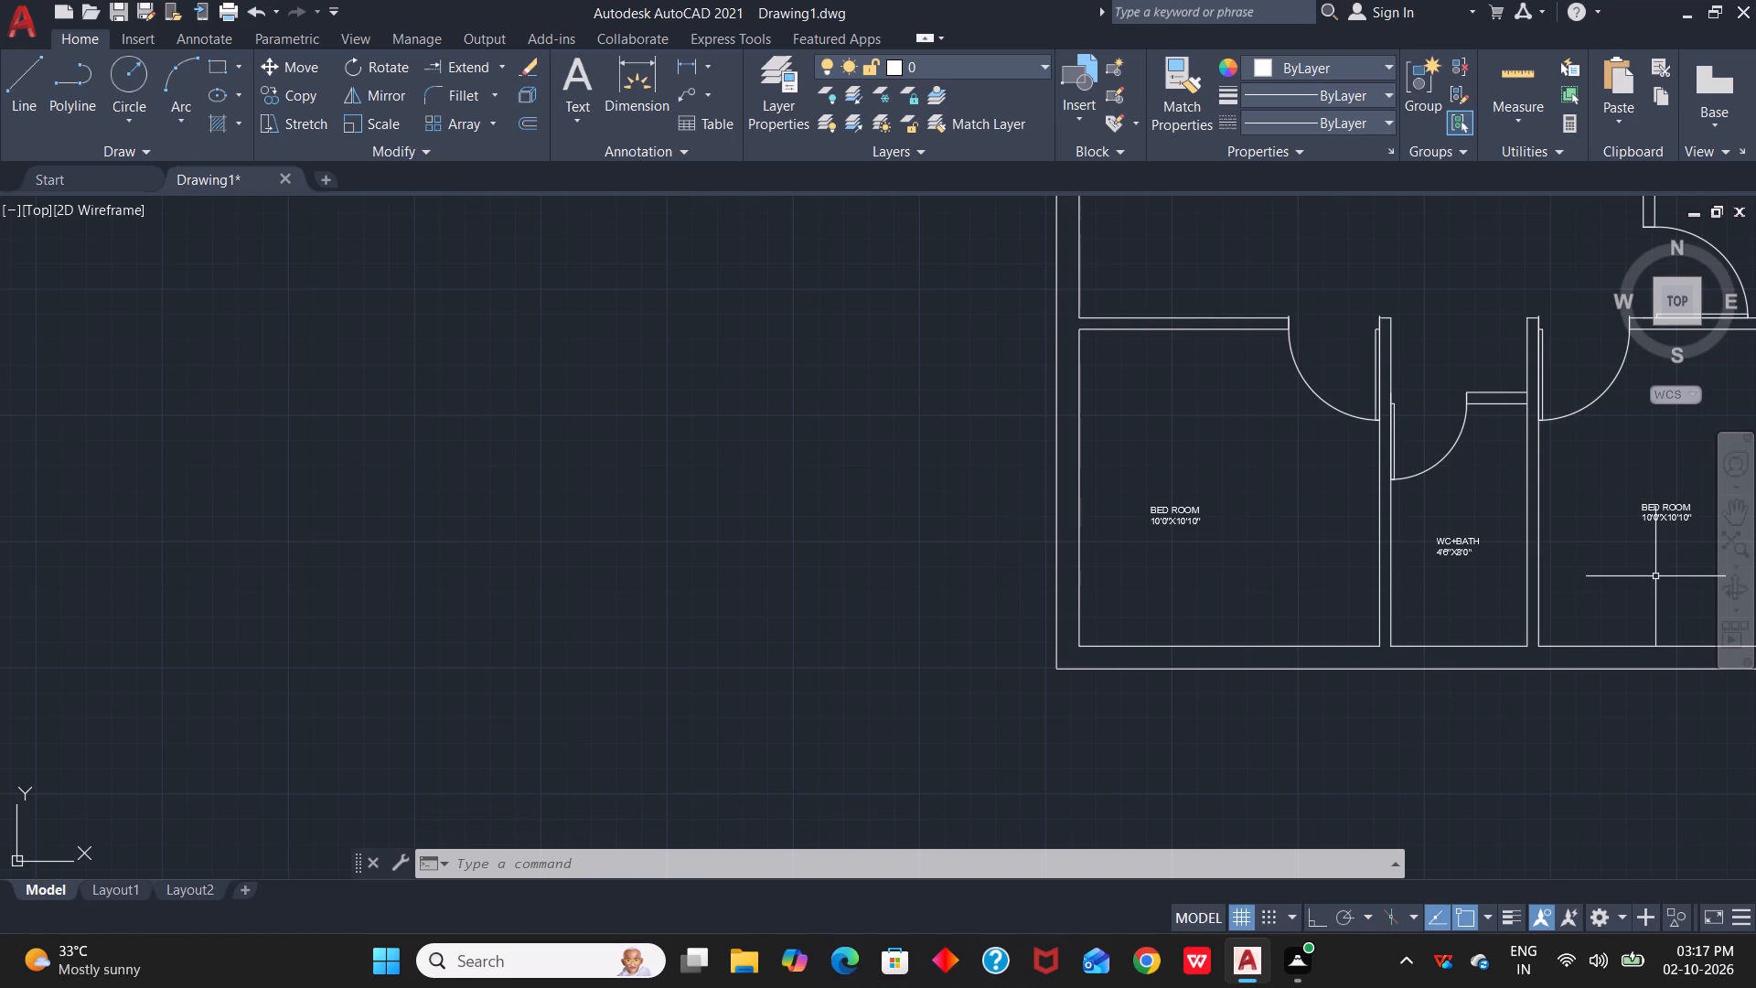
middle_click_drag(1655, 576, 1561, 619)
scroll(1558, 601, "up", 3)
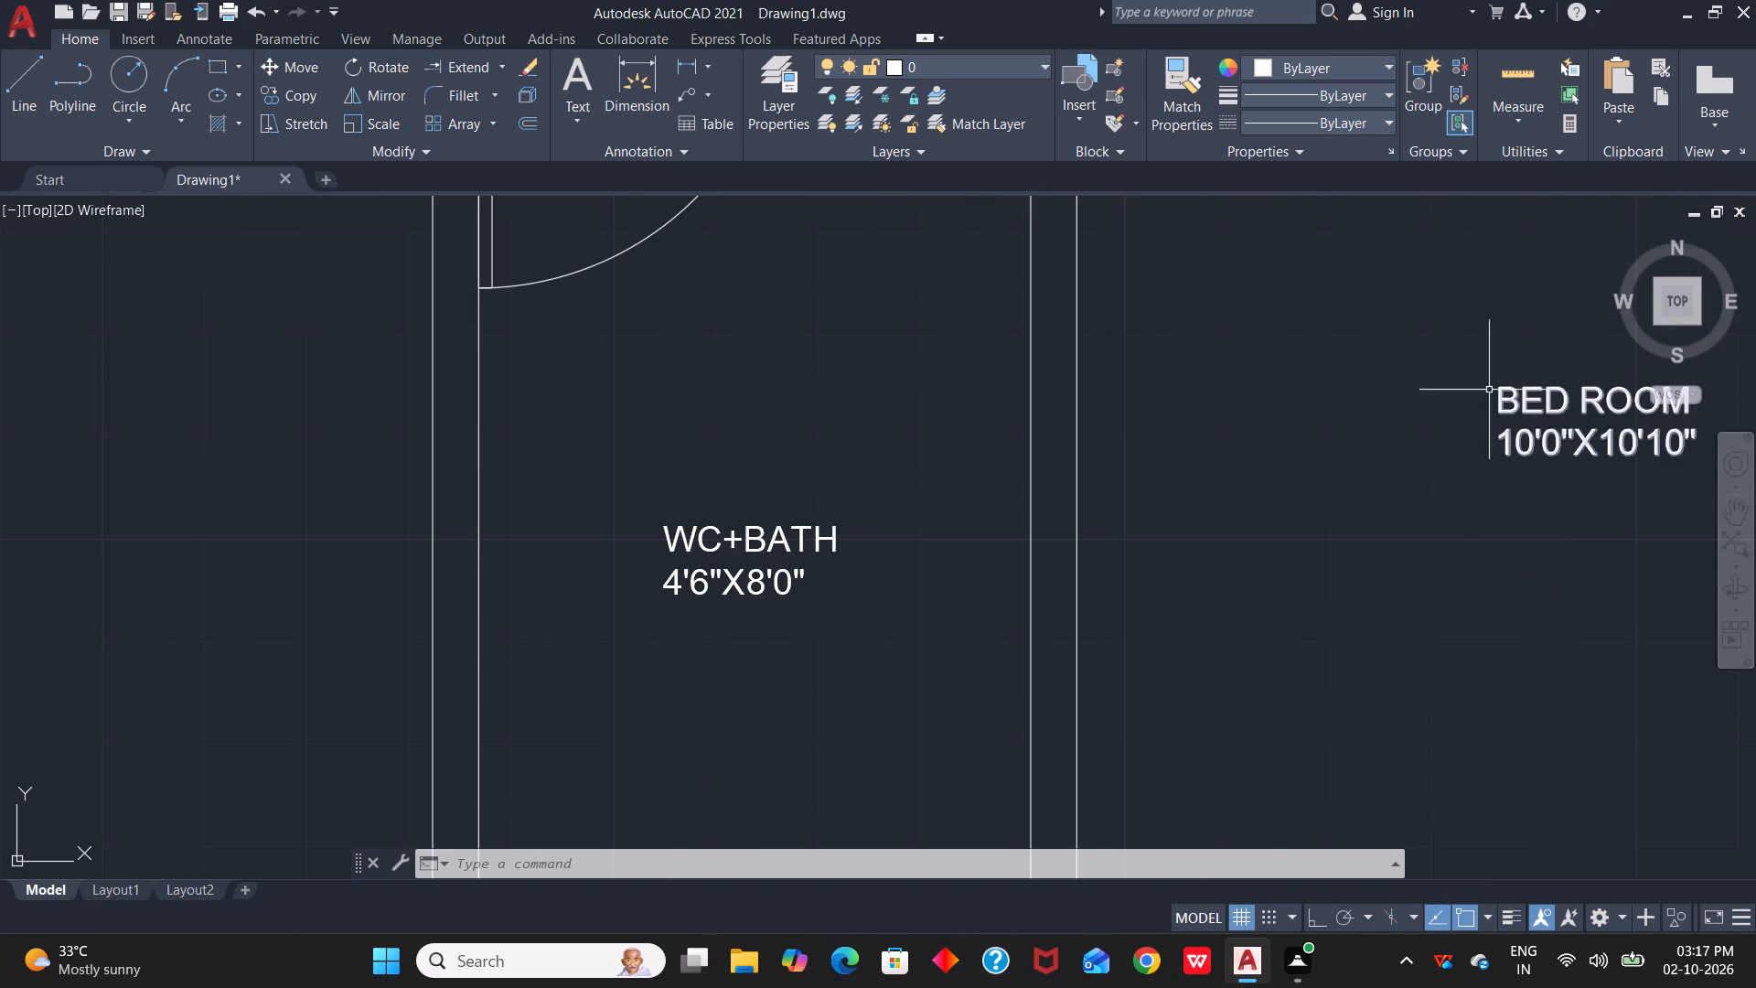
left_click(1488, 389)
left_click(1585, 420)
left_click(1545, 405)
right_click(1544, 419)
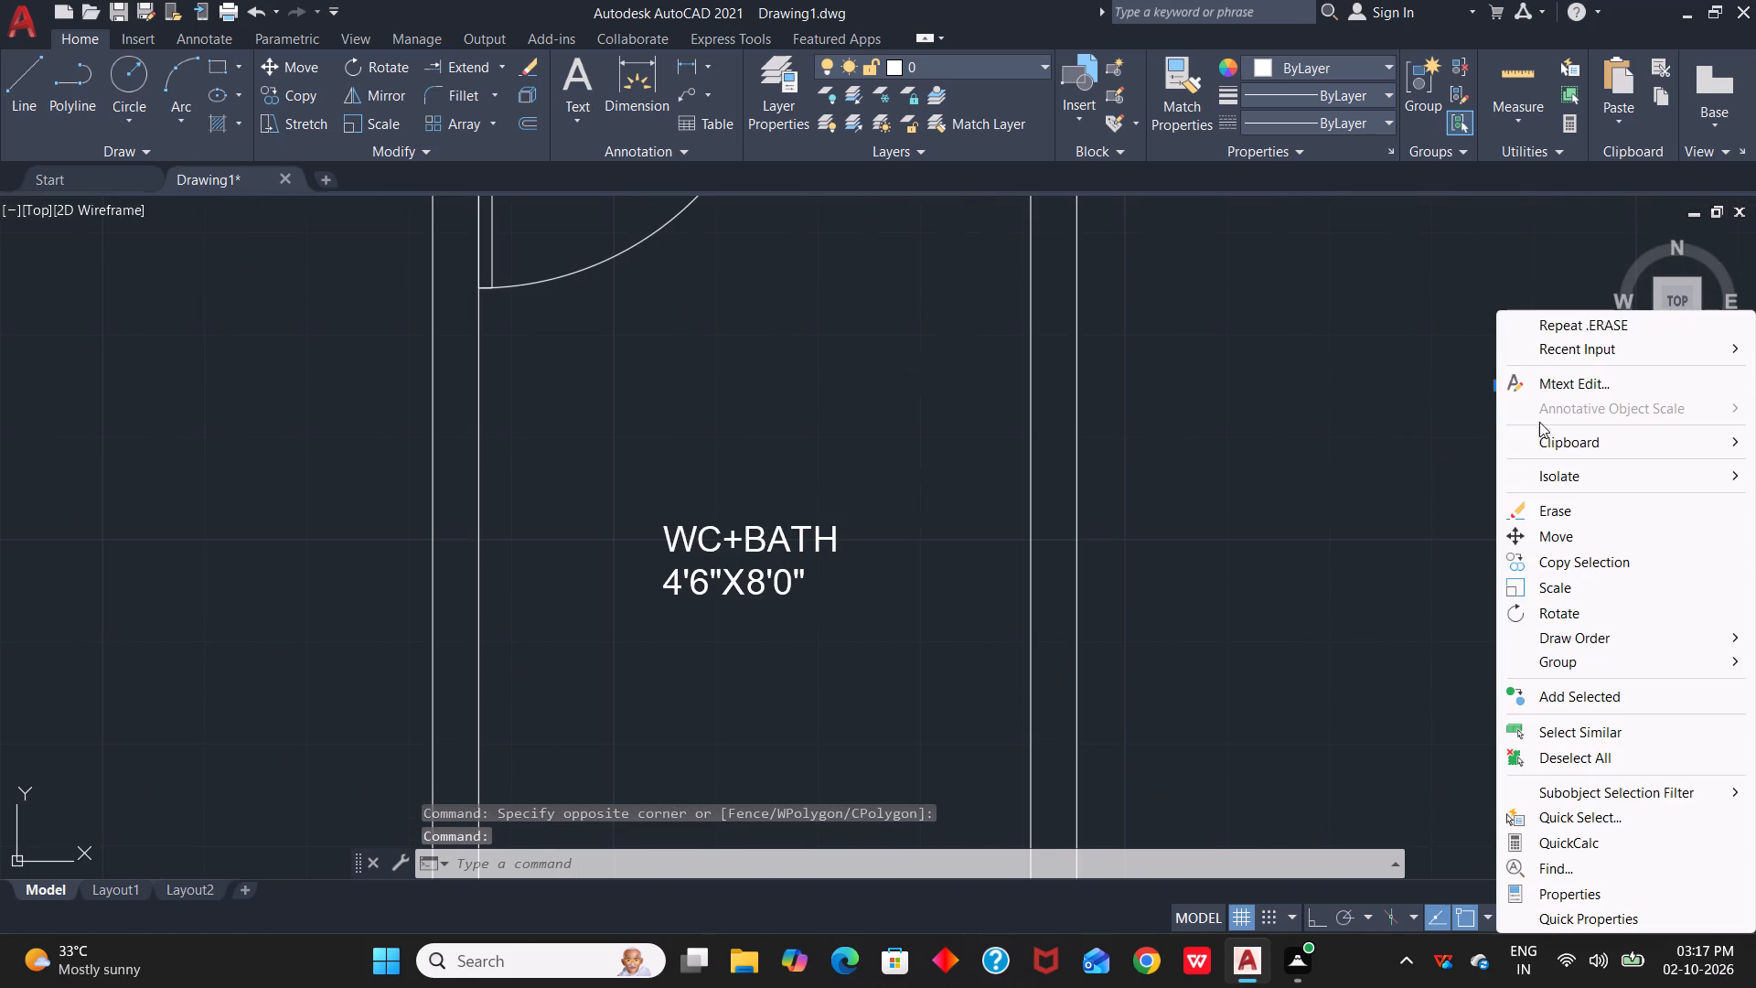
left_click(1562, 372)
left_click(1558, 439)
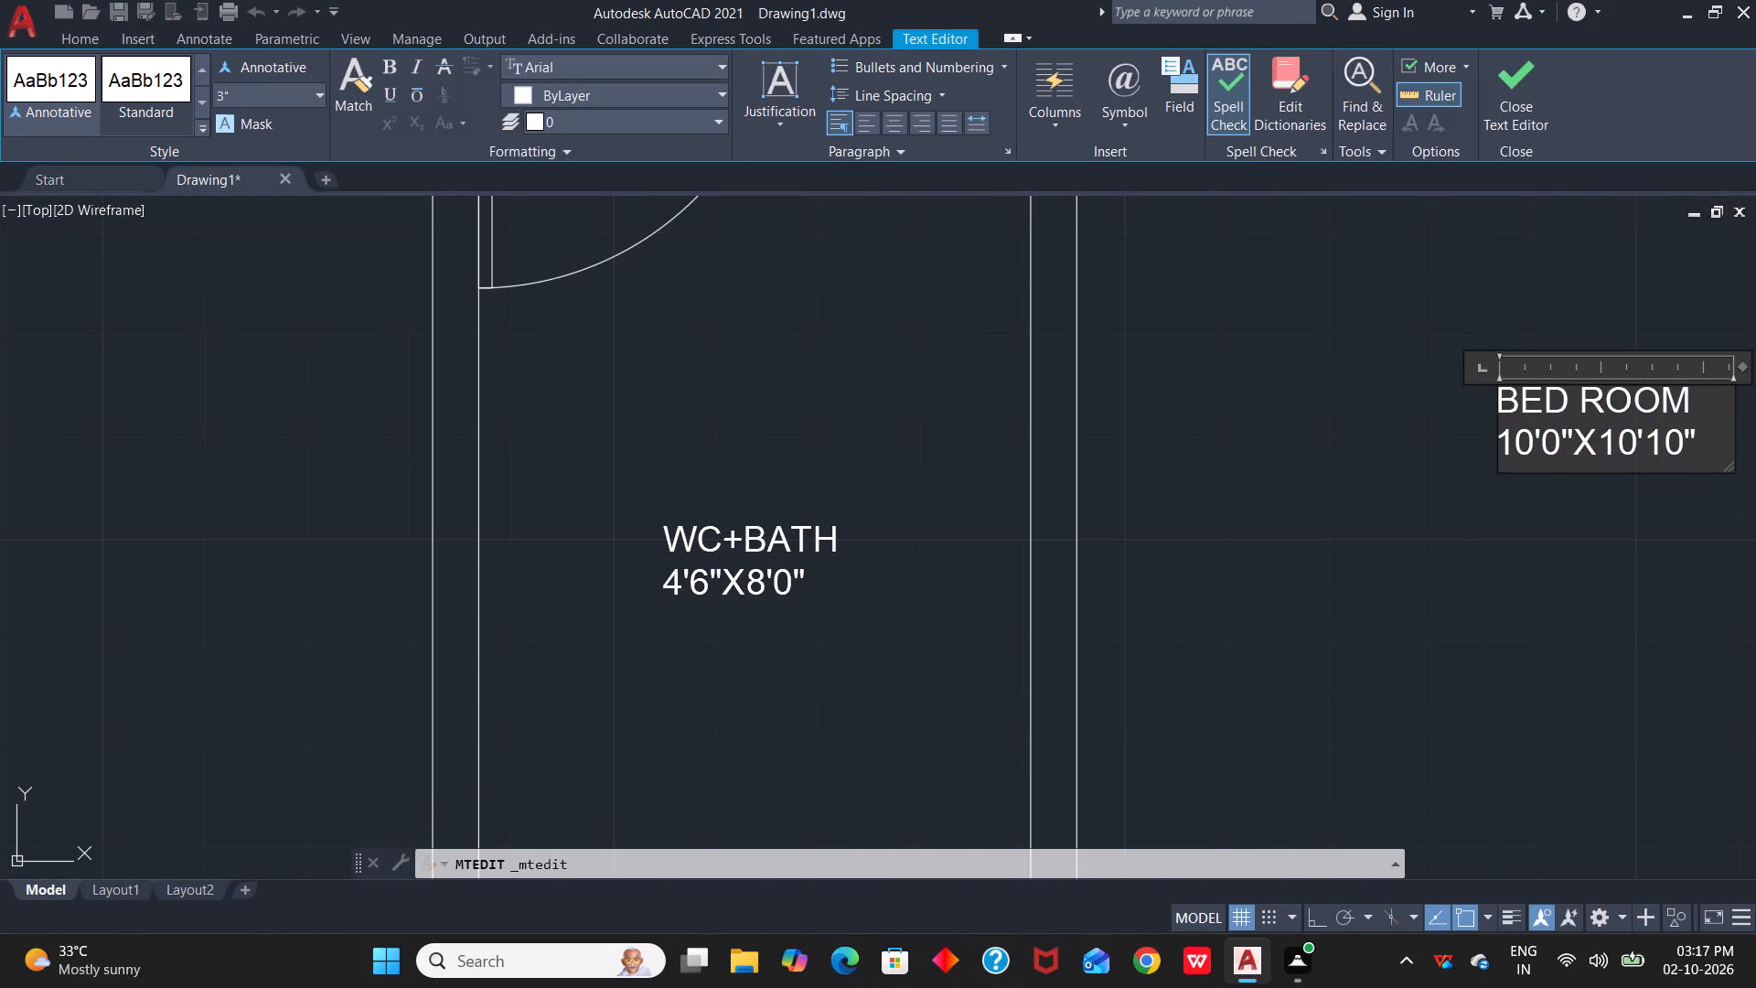
key("BackSpace")
key("4")
left_click(1523, 533)
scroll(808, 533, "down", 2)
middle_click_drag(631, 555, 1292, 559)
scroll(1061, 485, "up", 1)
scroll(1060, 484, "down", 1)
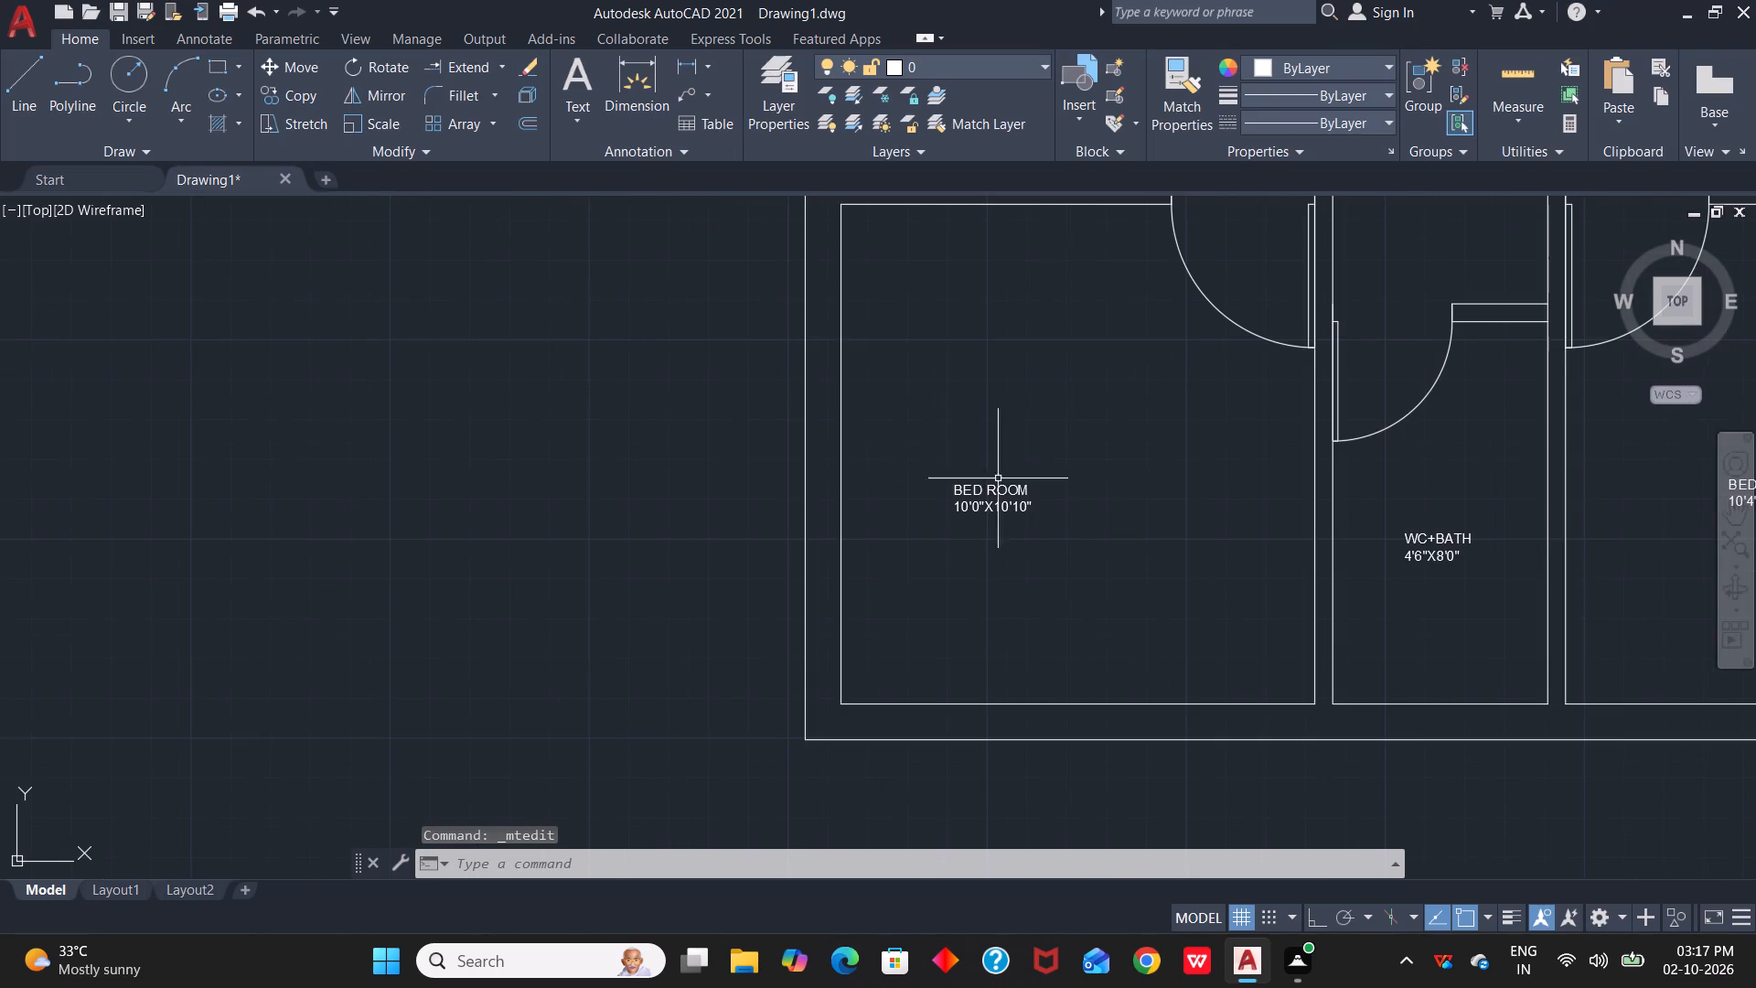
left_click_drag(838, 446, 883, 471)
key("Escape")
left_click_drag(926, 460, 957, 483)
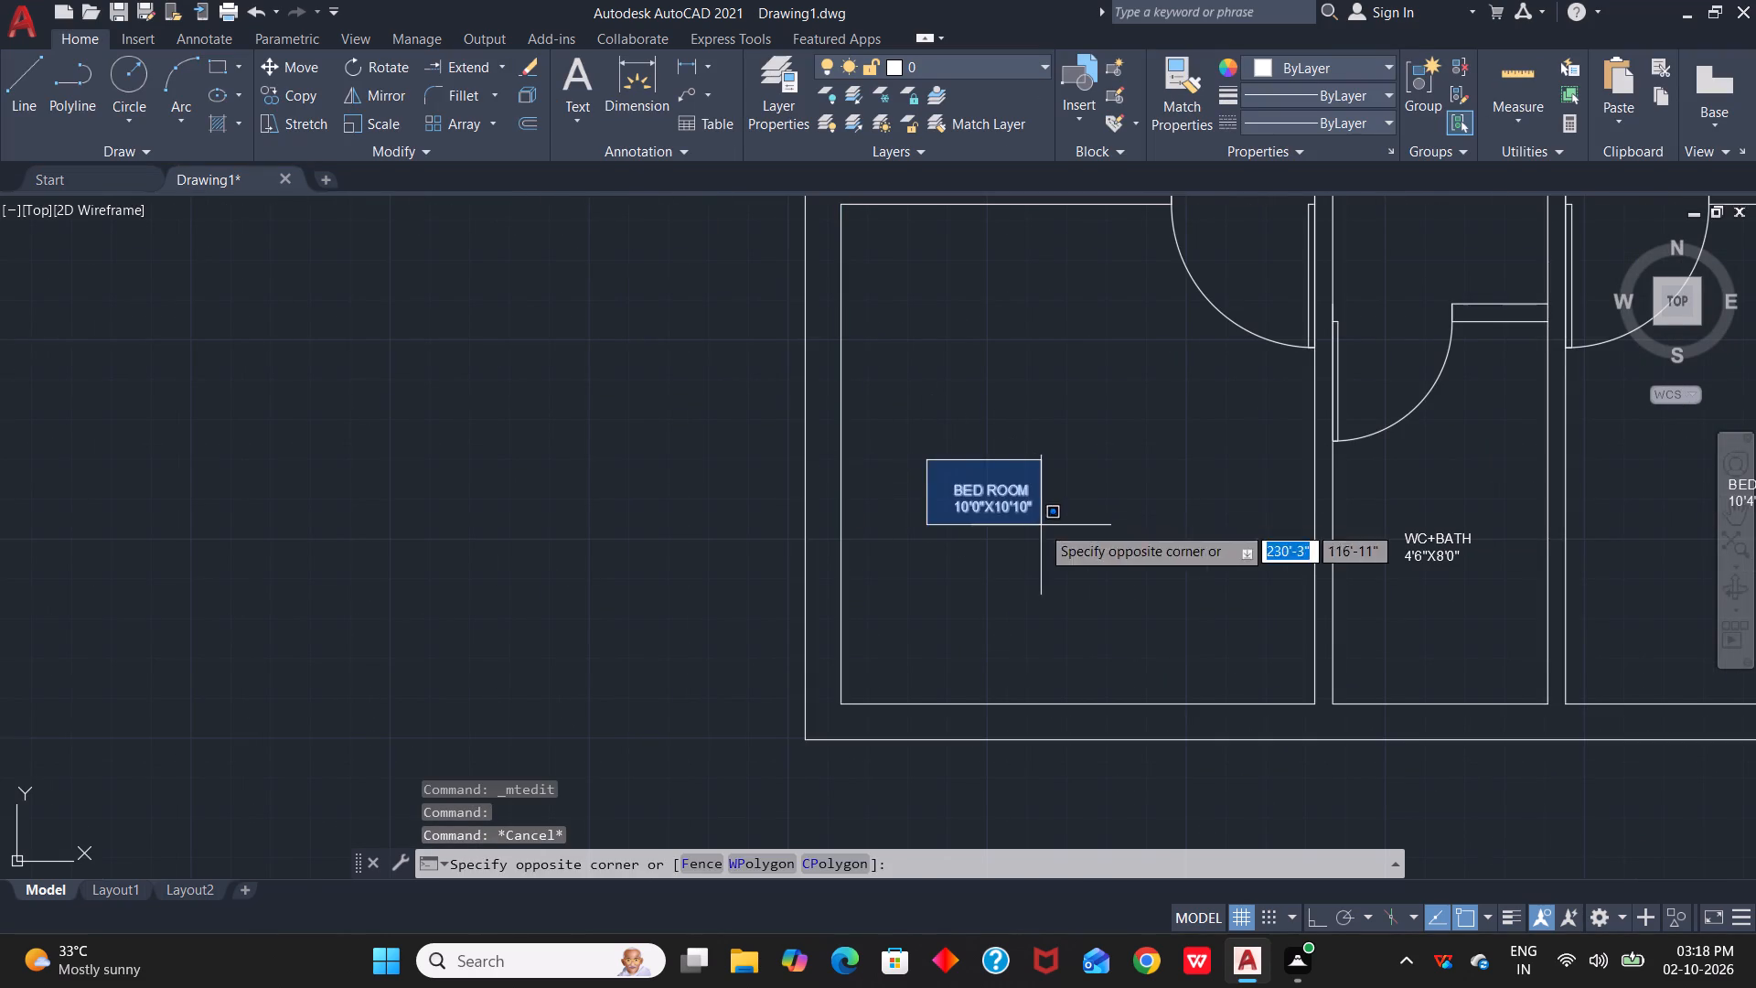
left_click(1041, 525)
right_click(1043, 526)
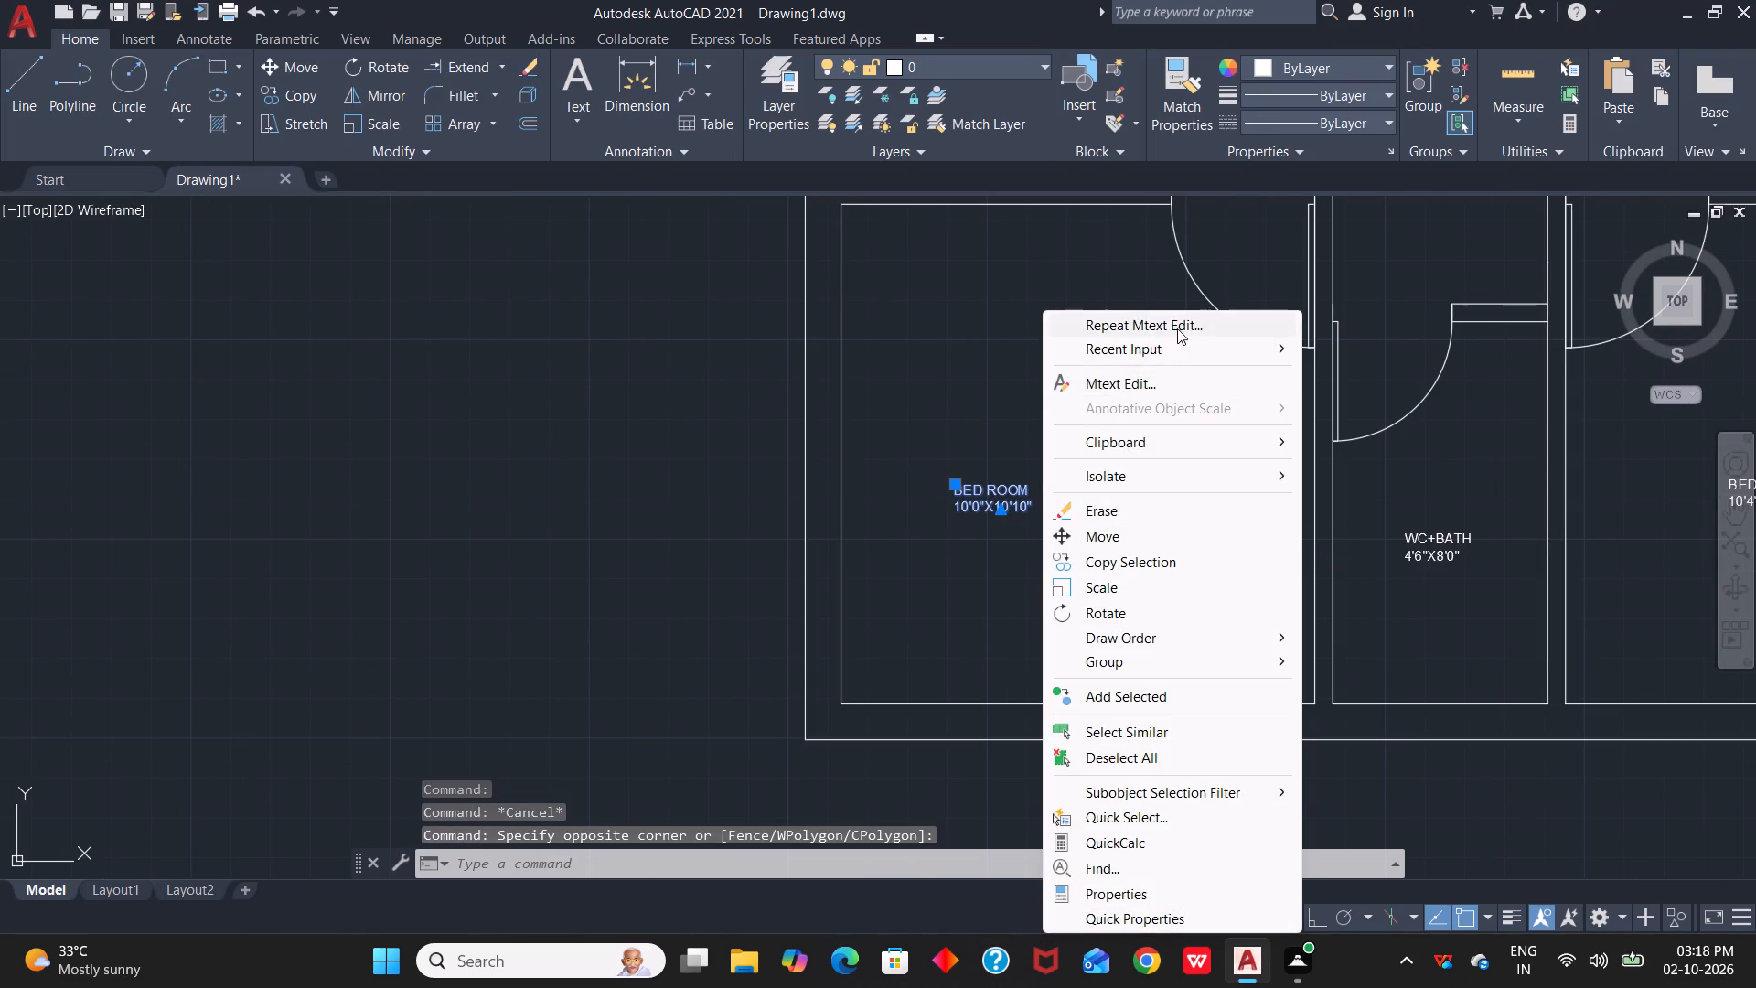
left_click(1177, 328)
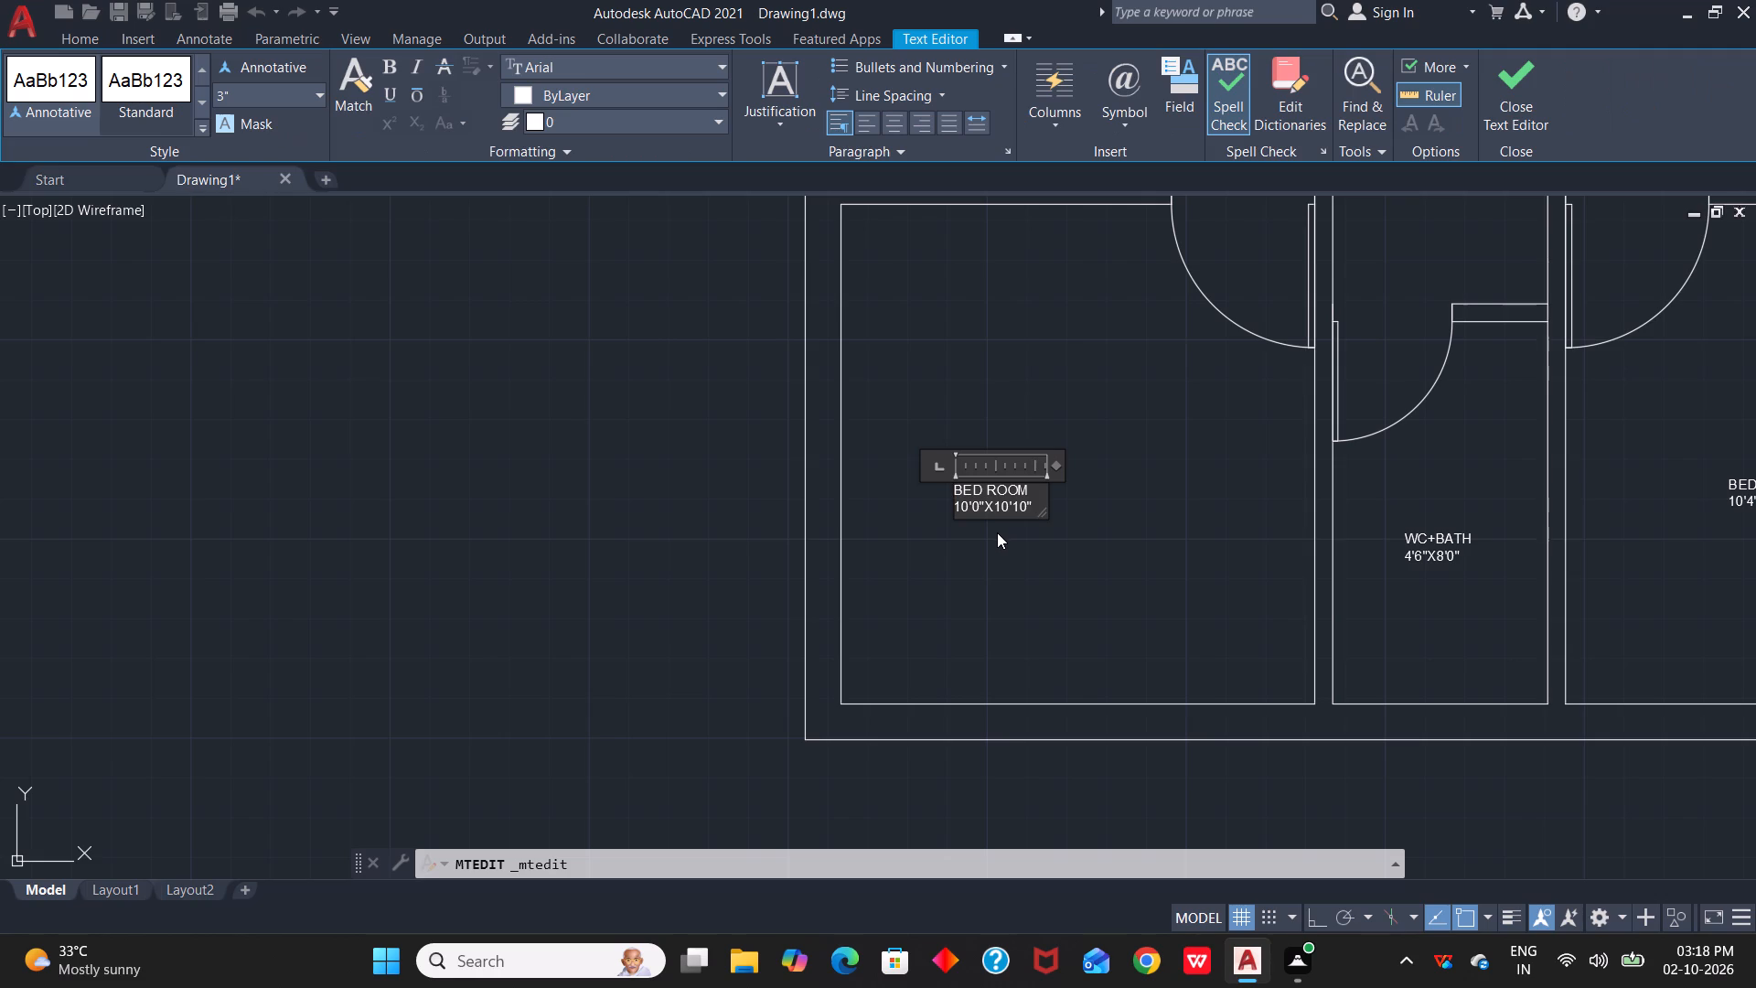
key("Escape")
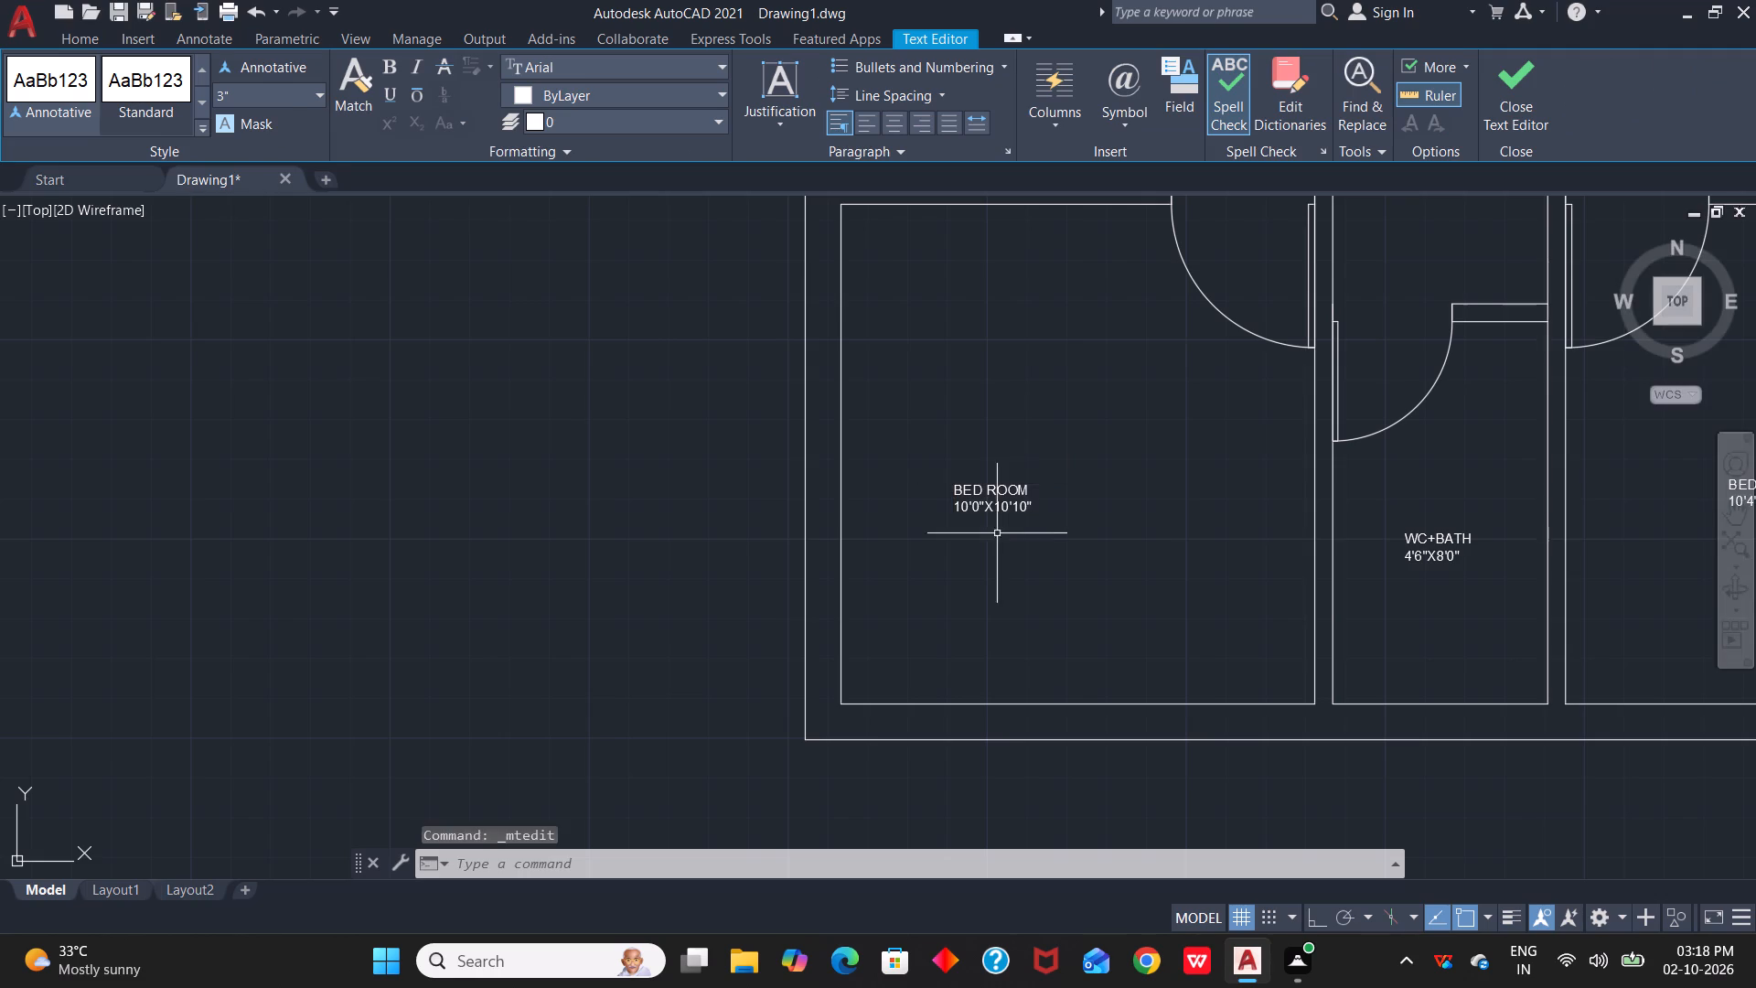
Set the text height of the northwest bedroom label to 6".
scroll(1099, 532, "down", 2)
scroll(1231, 525, "down", 1)
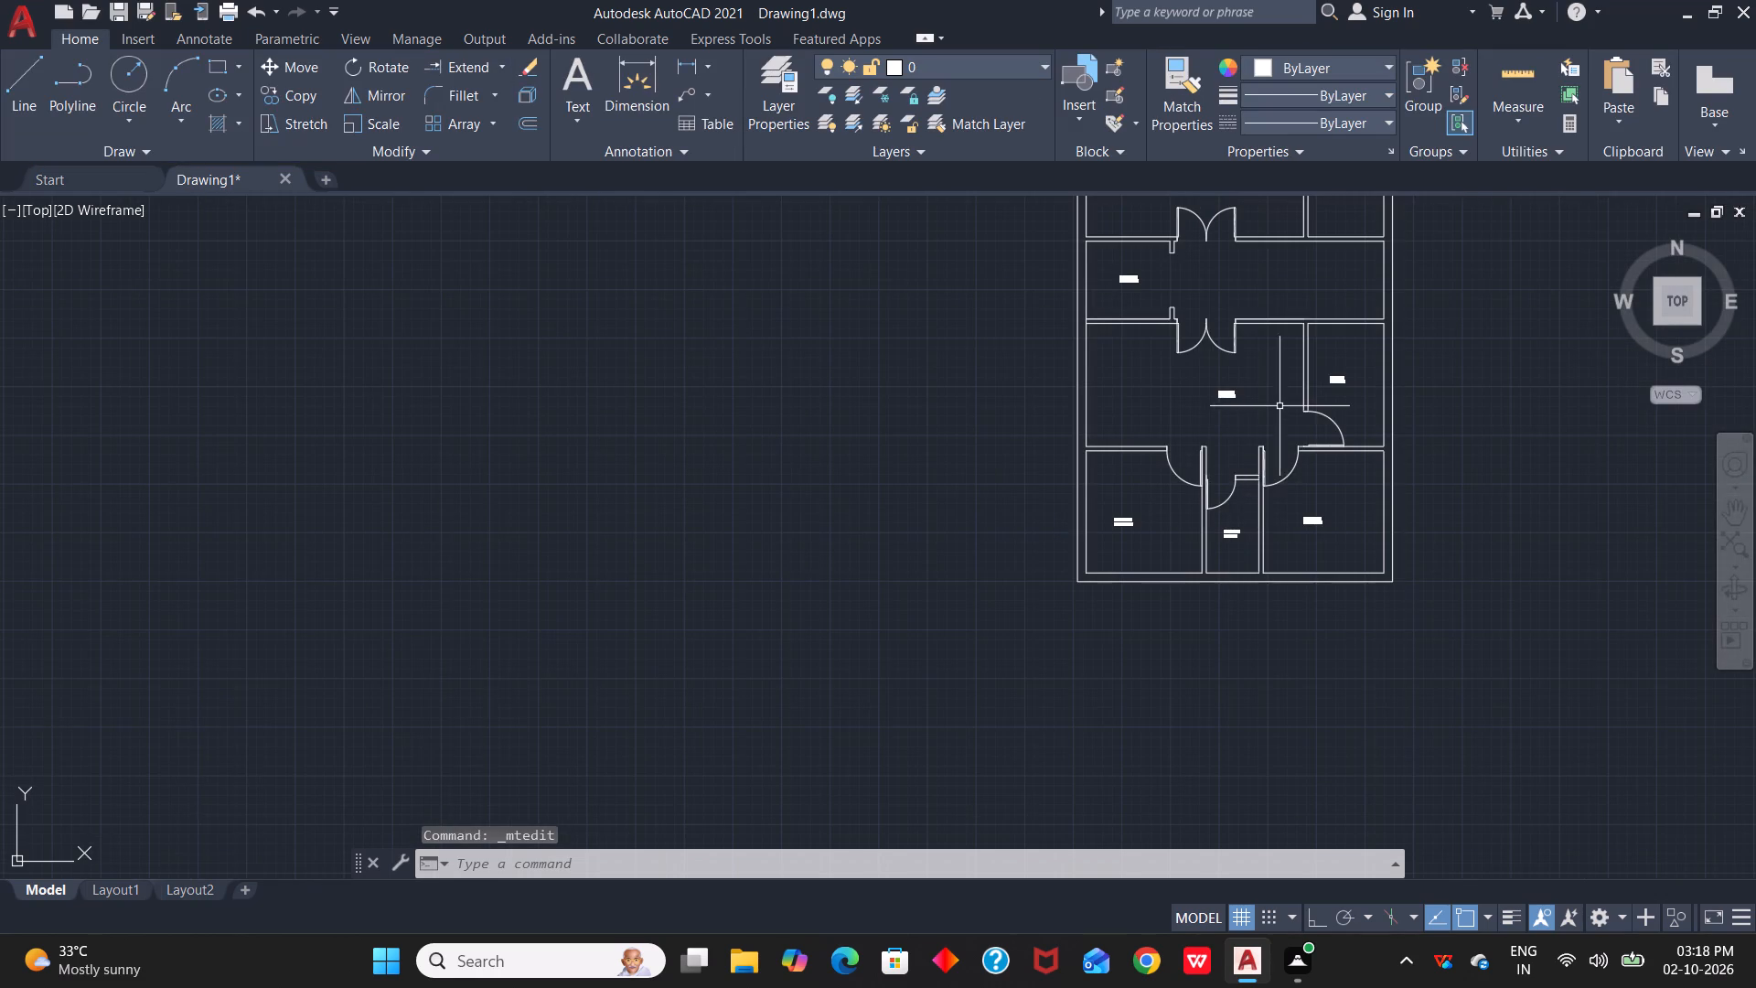
scroll(1247, 414, "down", 1)
middle_click_drag(1260, 421, 1280, 736)
scroll(1215, 508, "up", 2)
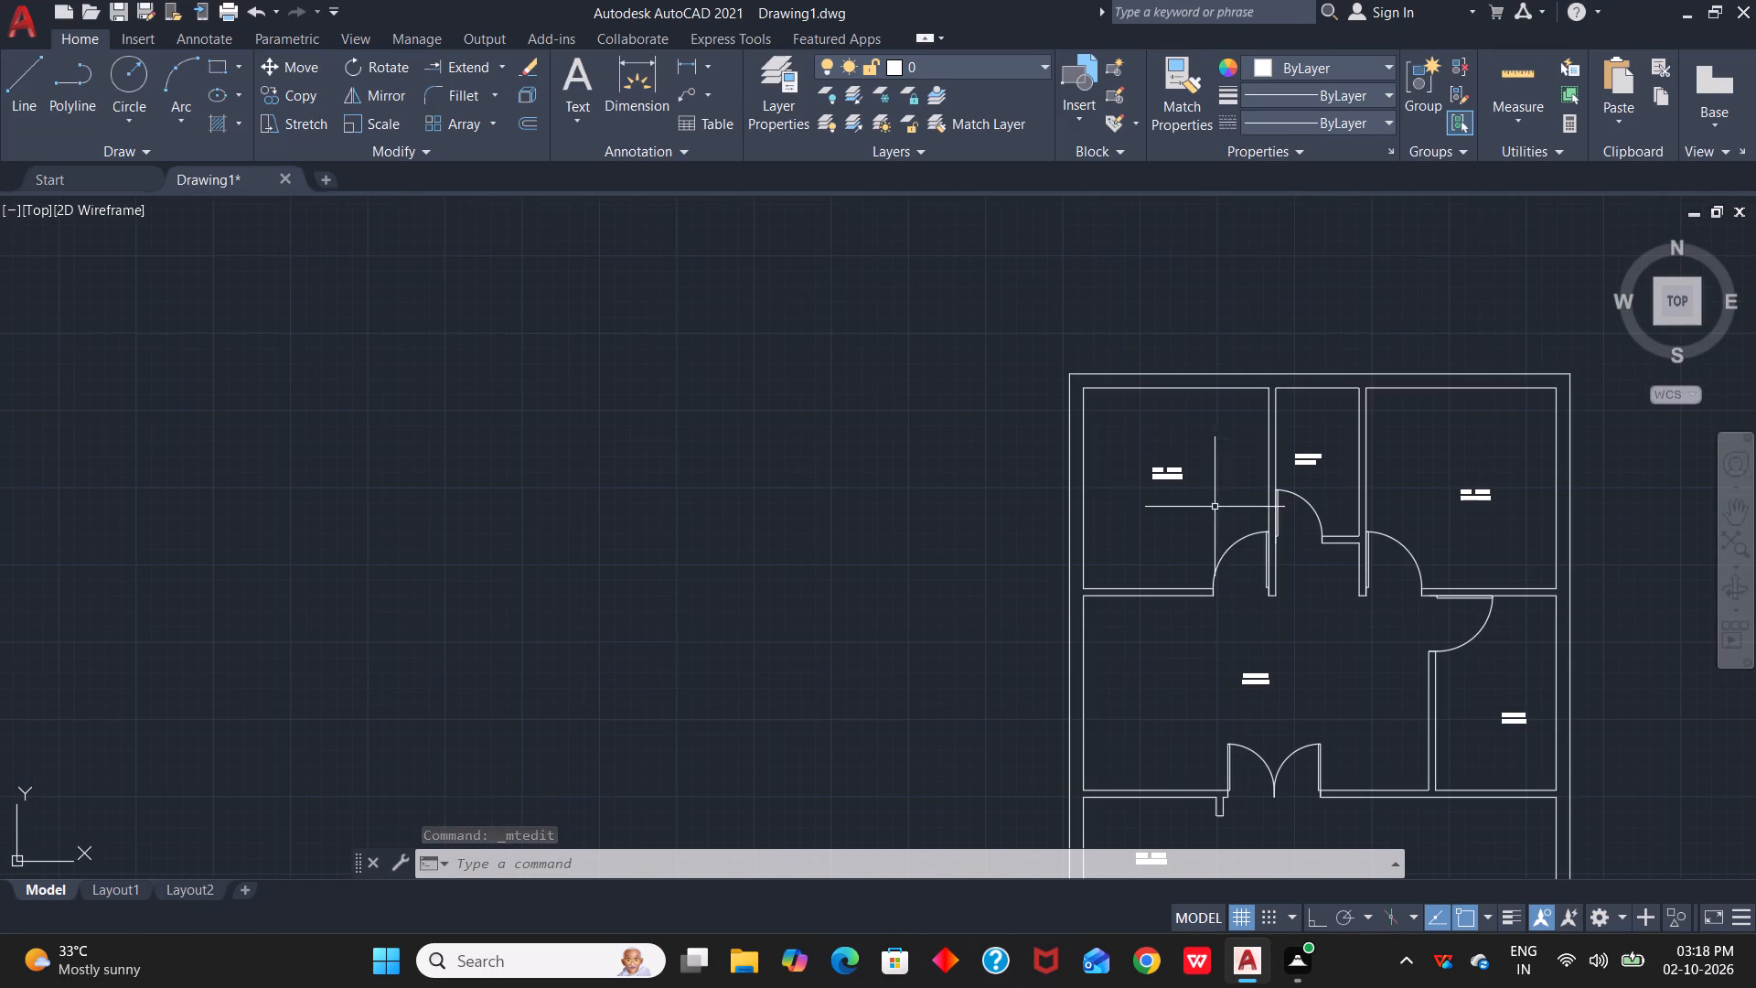
scroll(1171, 474, "up", 3)
left_click(1146, 472)
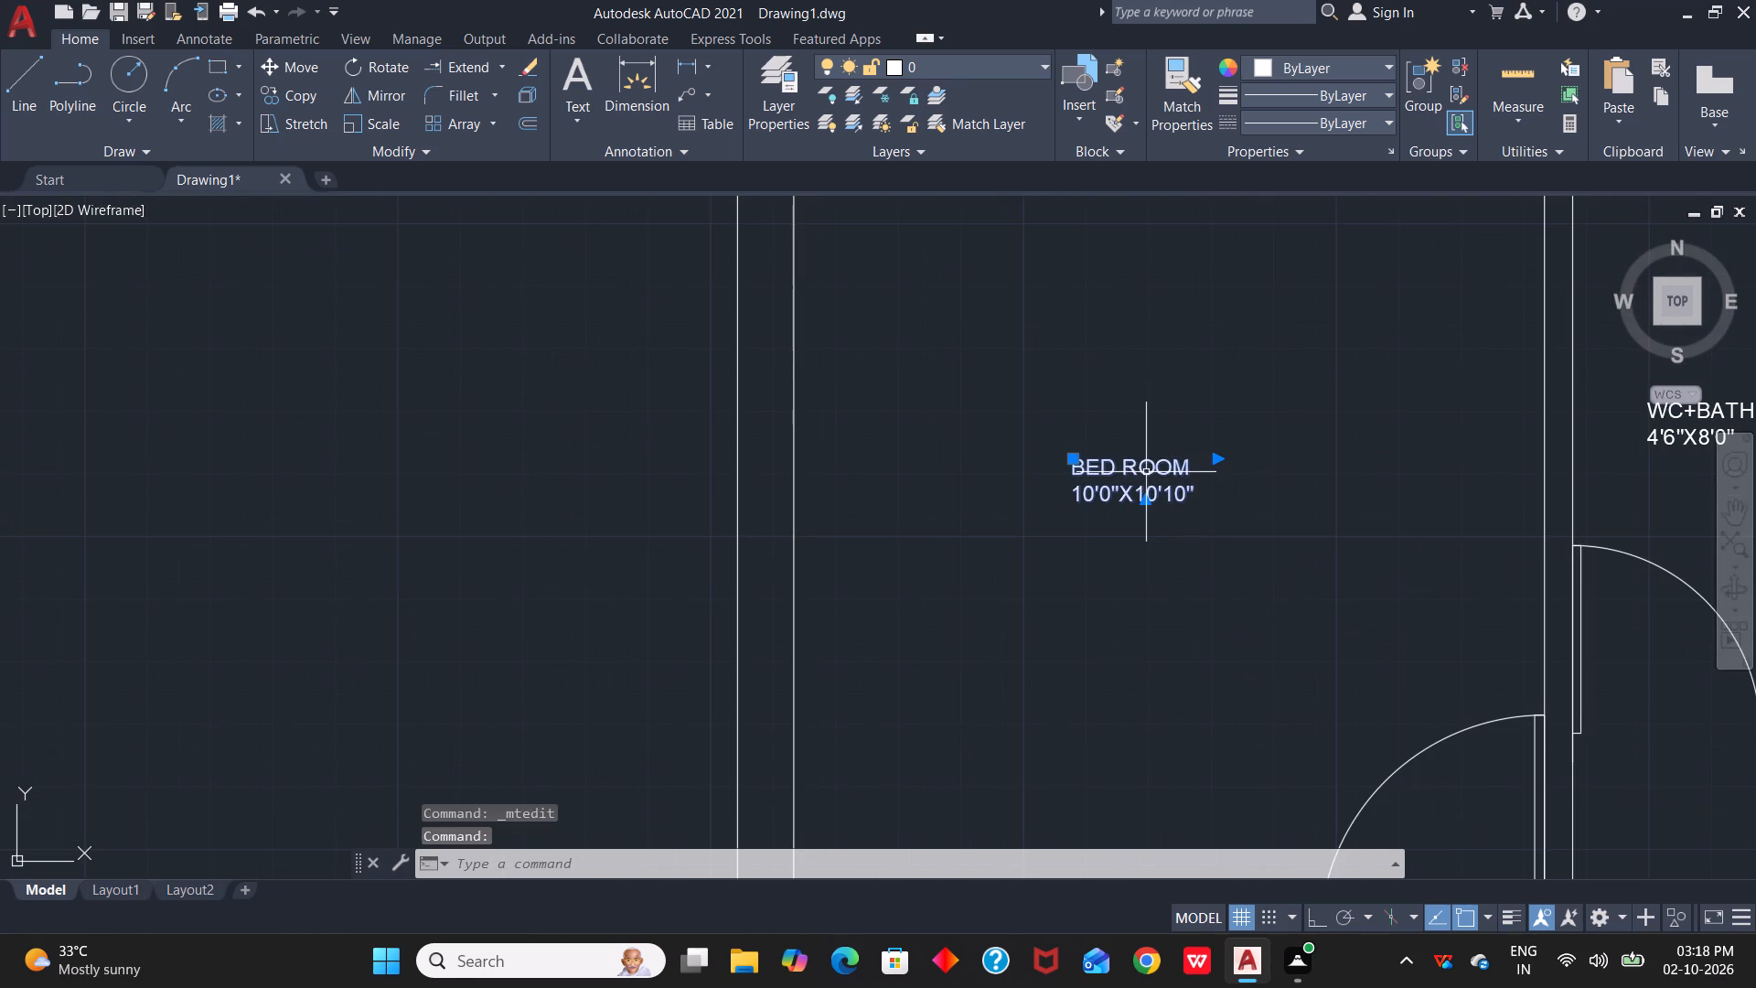
key("ctrl+1")
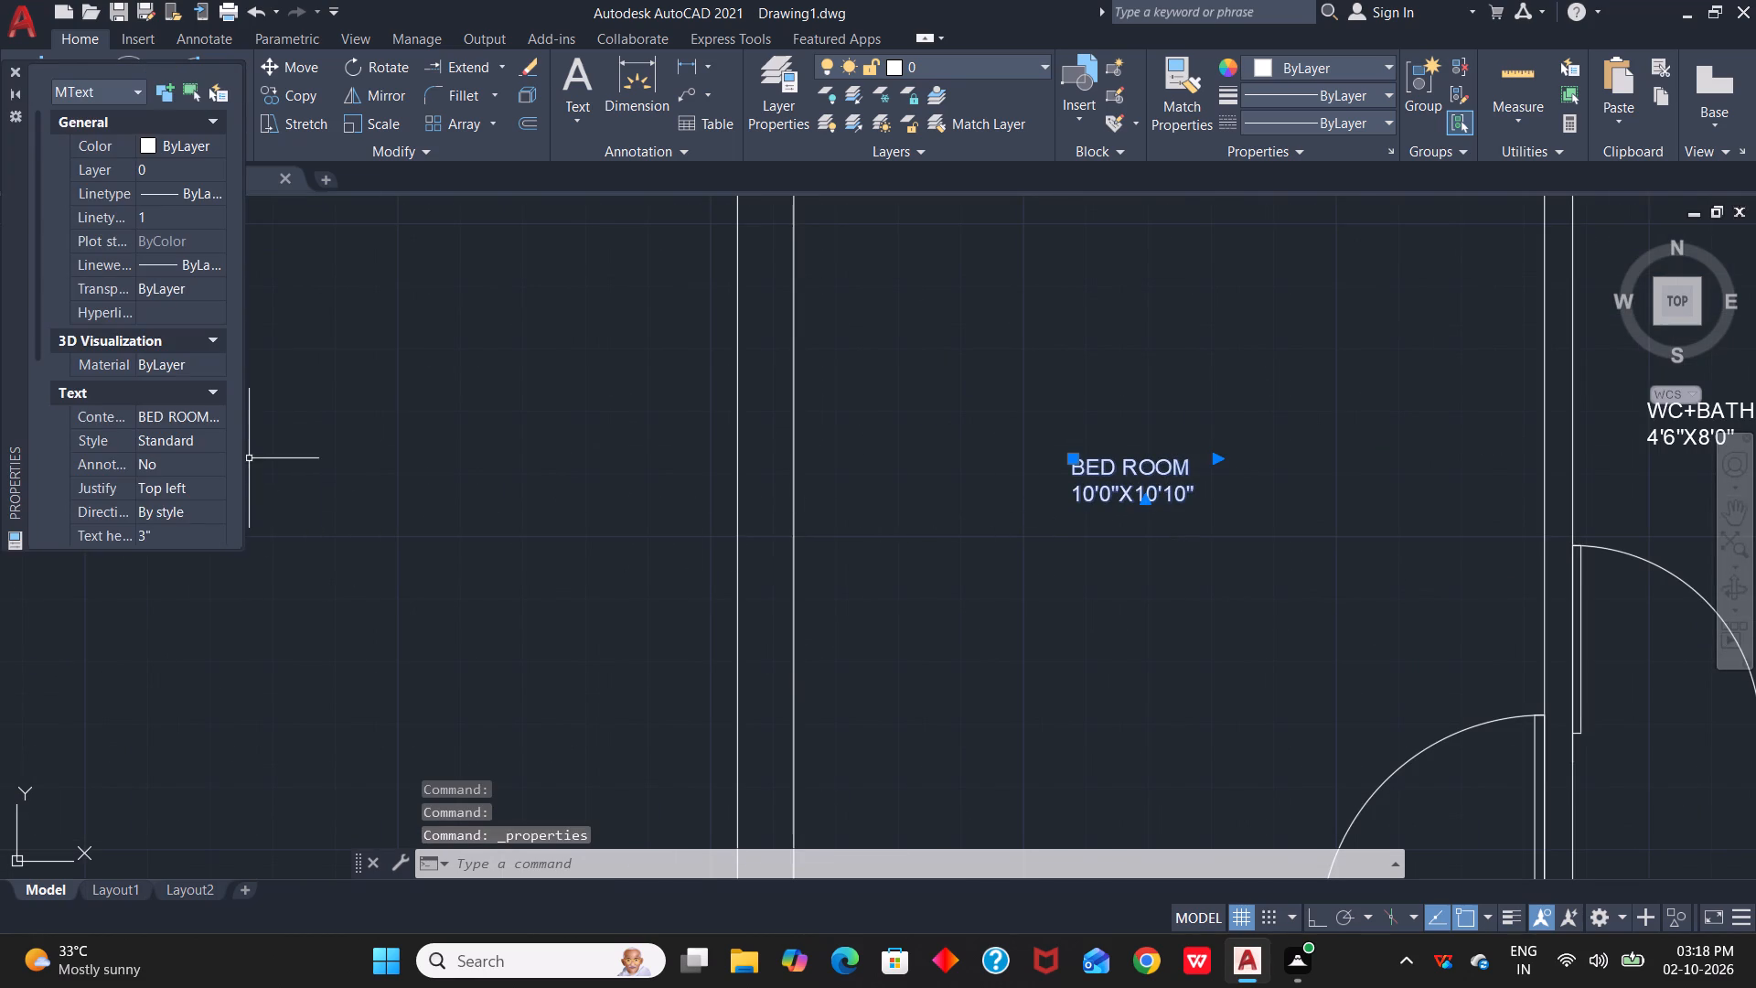
left_click(171, 526)
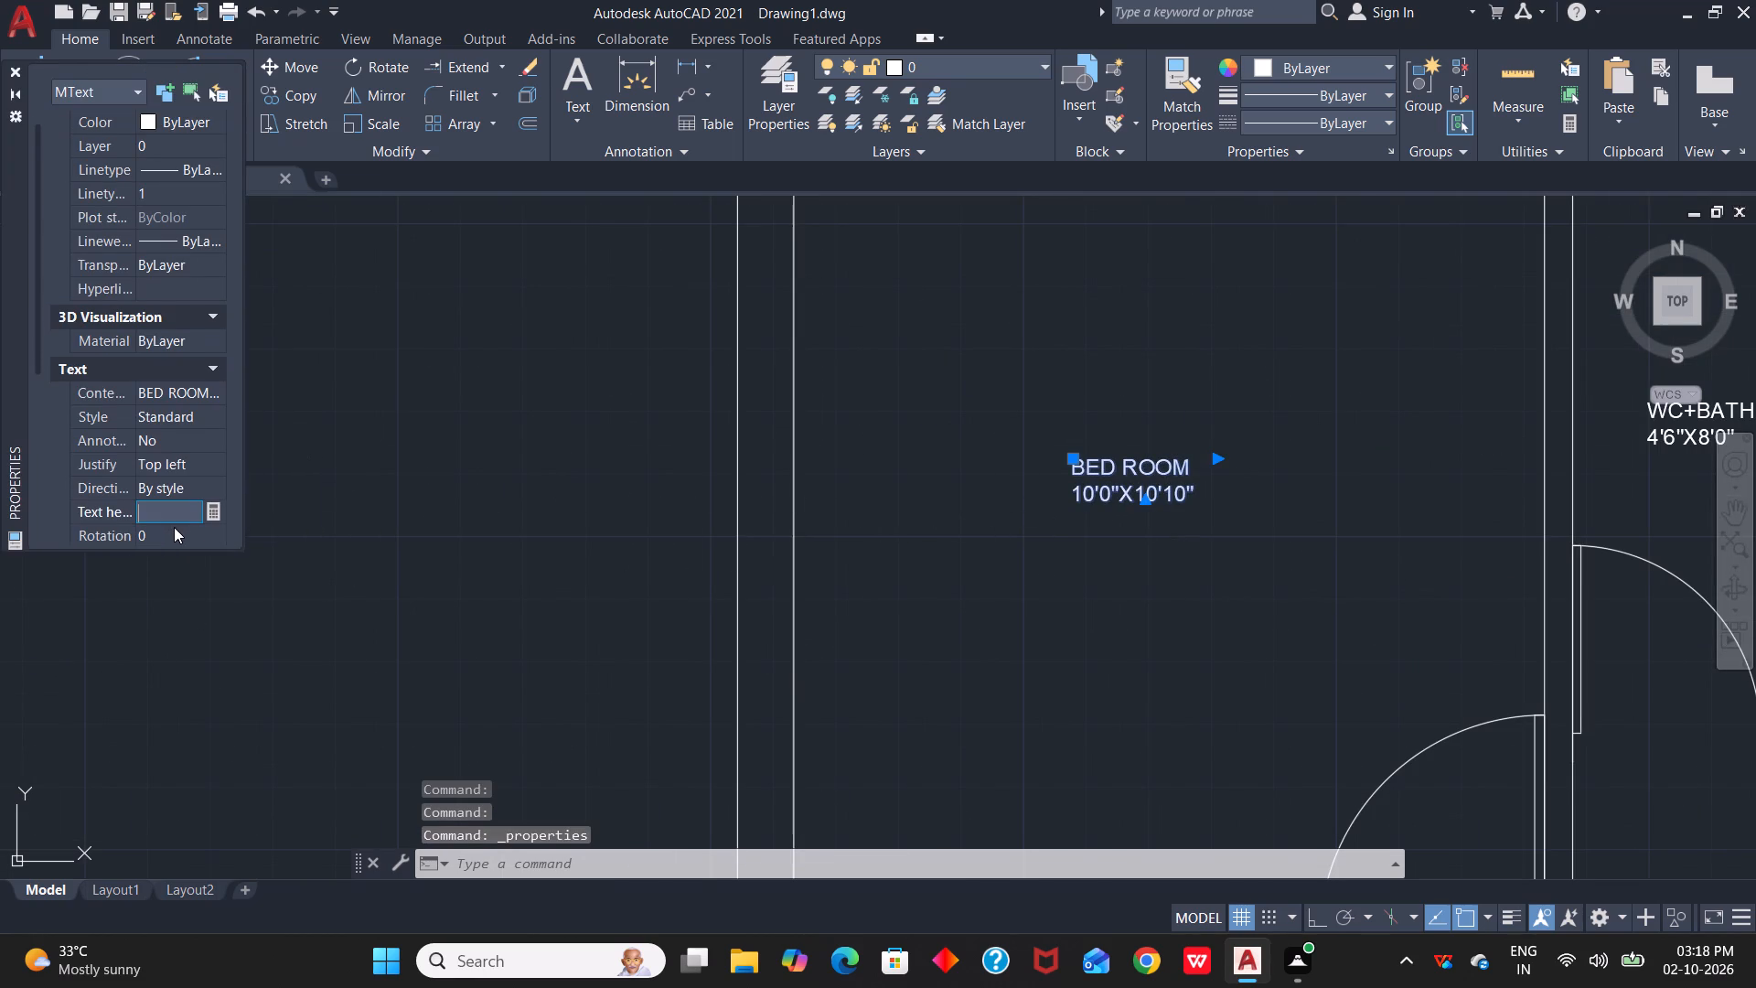
key("BackSpace")
type("6\"")
key("Return")
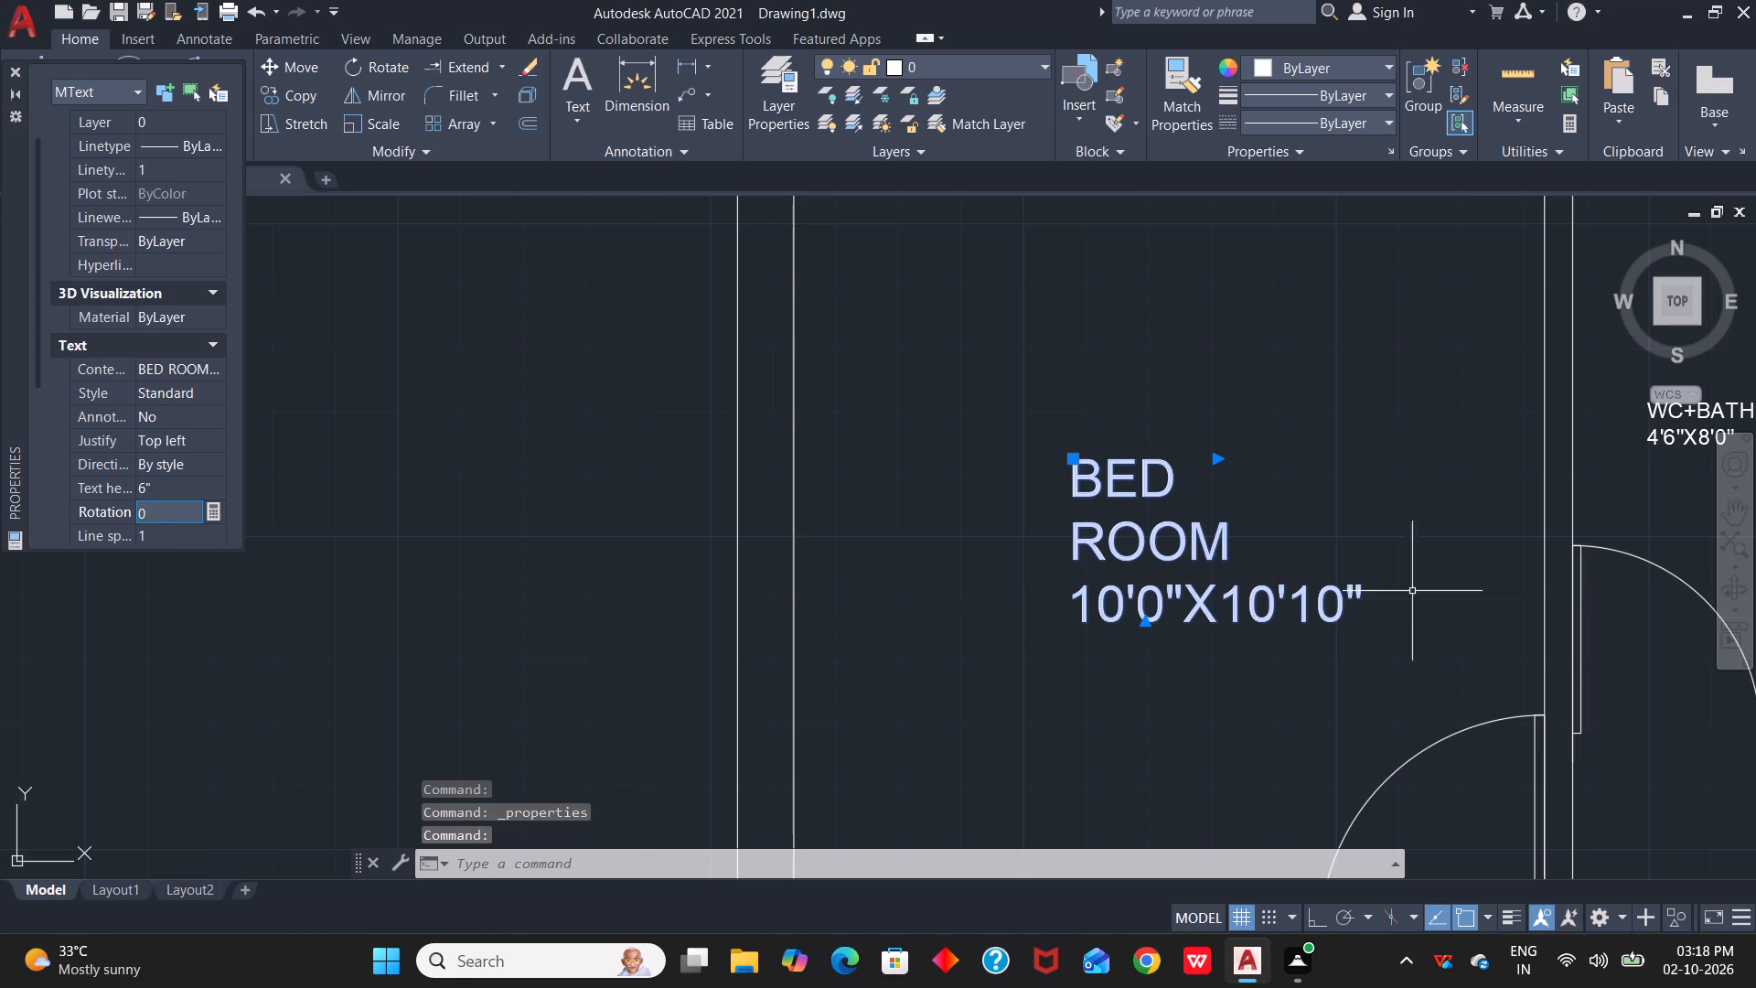
Widen the northwest bedroom label's text frame so BED ROOM fits on one line.
left_click_drag(1215, 462, 1320, 465)
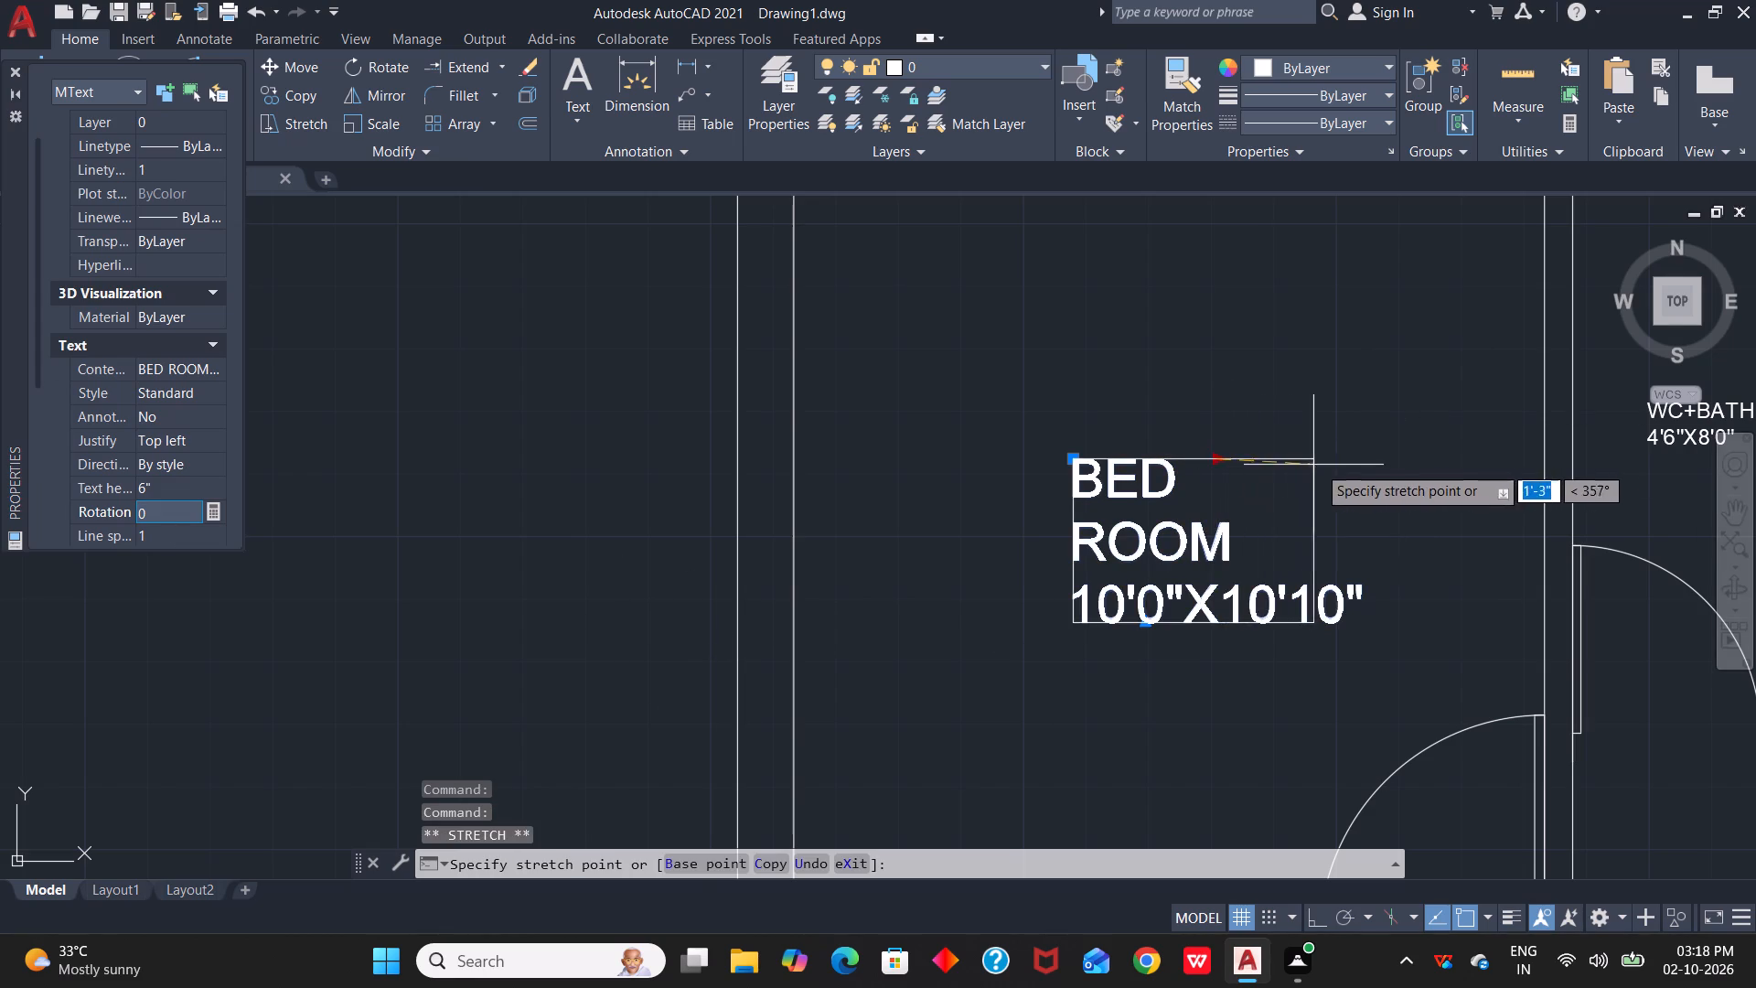
left_click_drag(1320, 465, 1367, 457)
left_click(1367, 457)
scroll(1420, 489, "down", 2)
middle_click_drag(1440, 535, 1096, 523)
key("Escape")
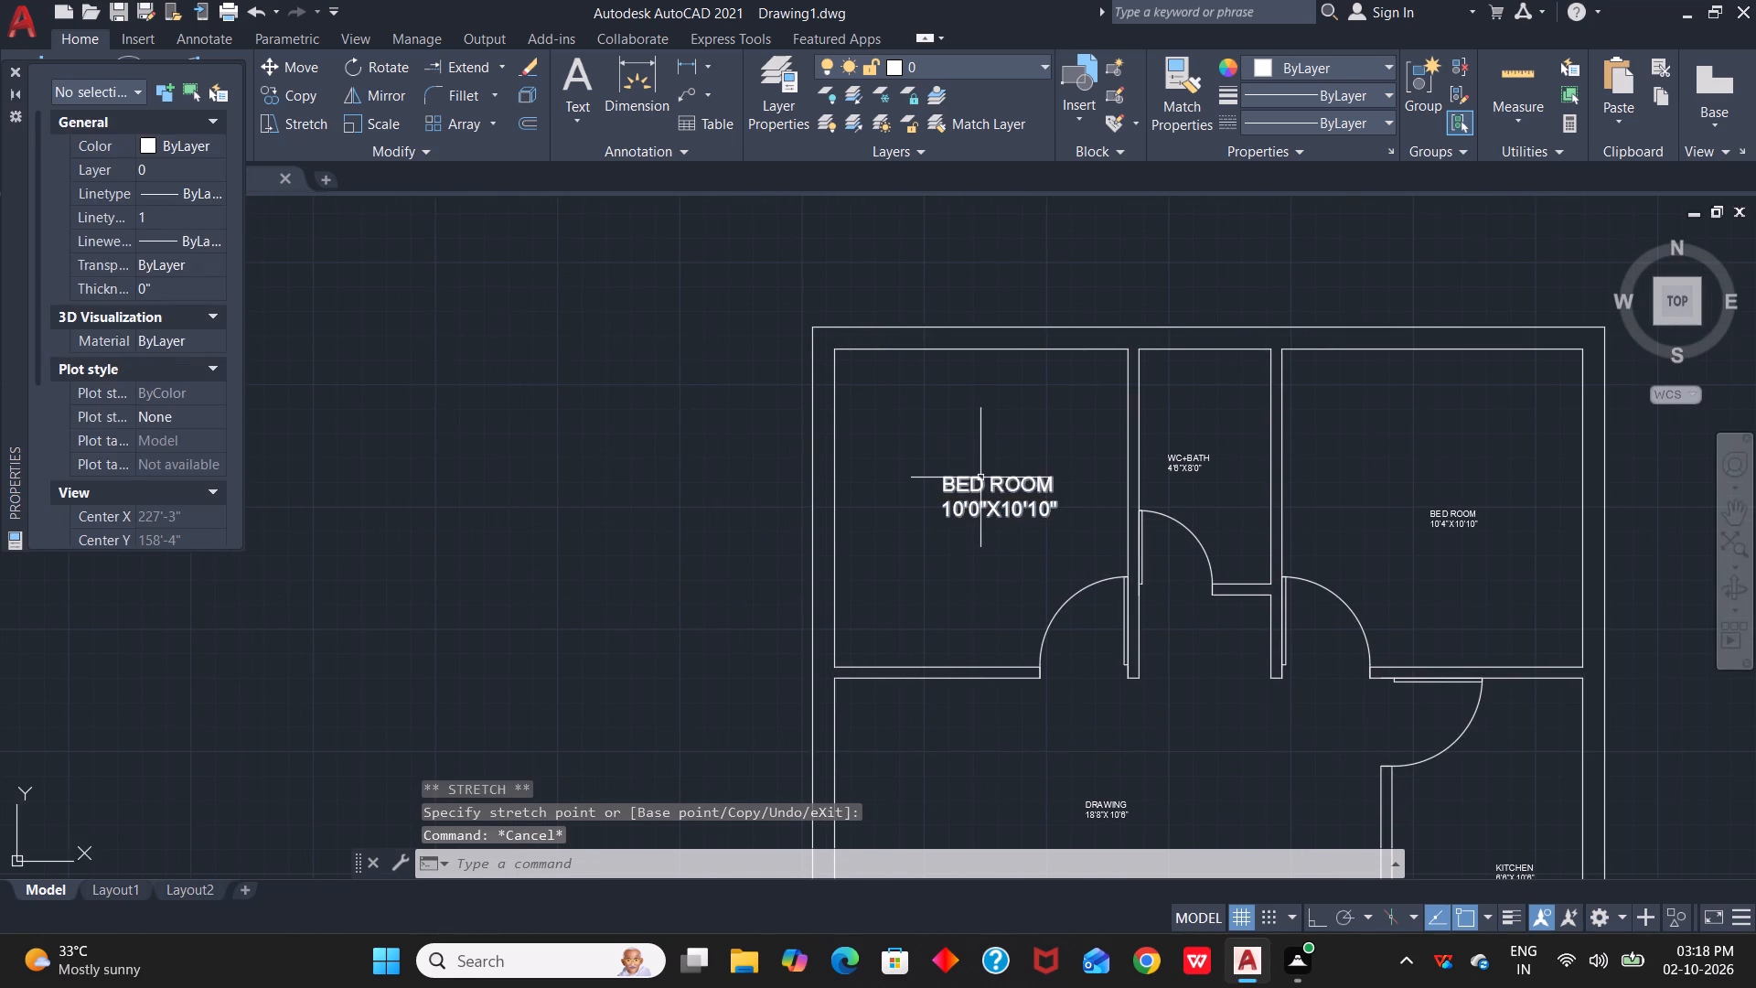
Match the northwest bedroom label's properties onto the northern WC+BATH, northeast bedroom, northern DRAWING and northern KITCHEN labels.
left_click(983, 479)
type("MA")
key("space")
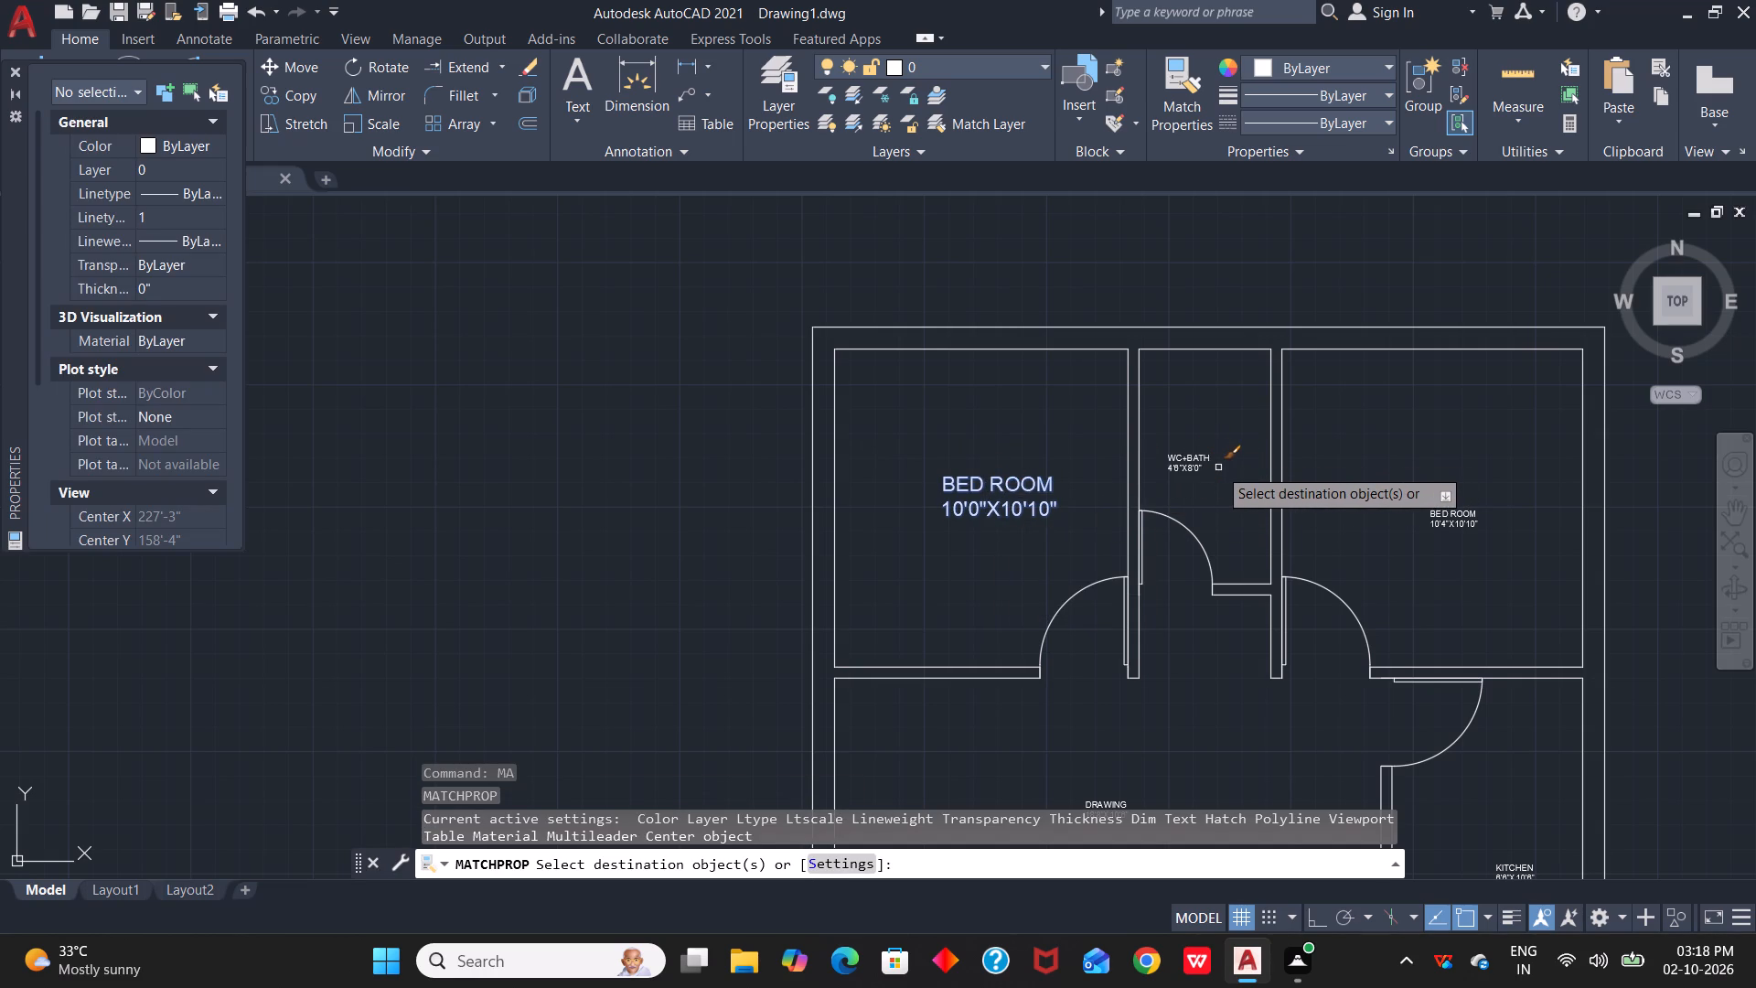
left_click(1195, 461)
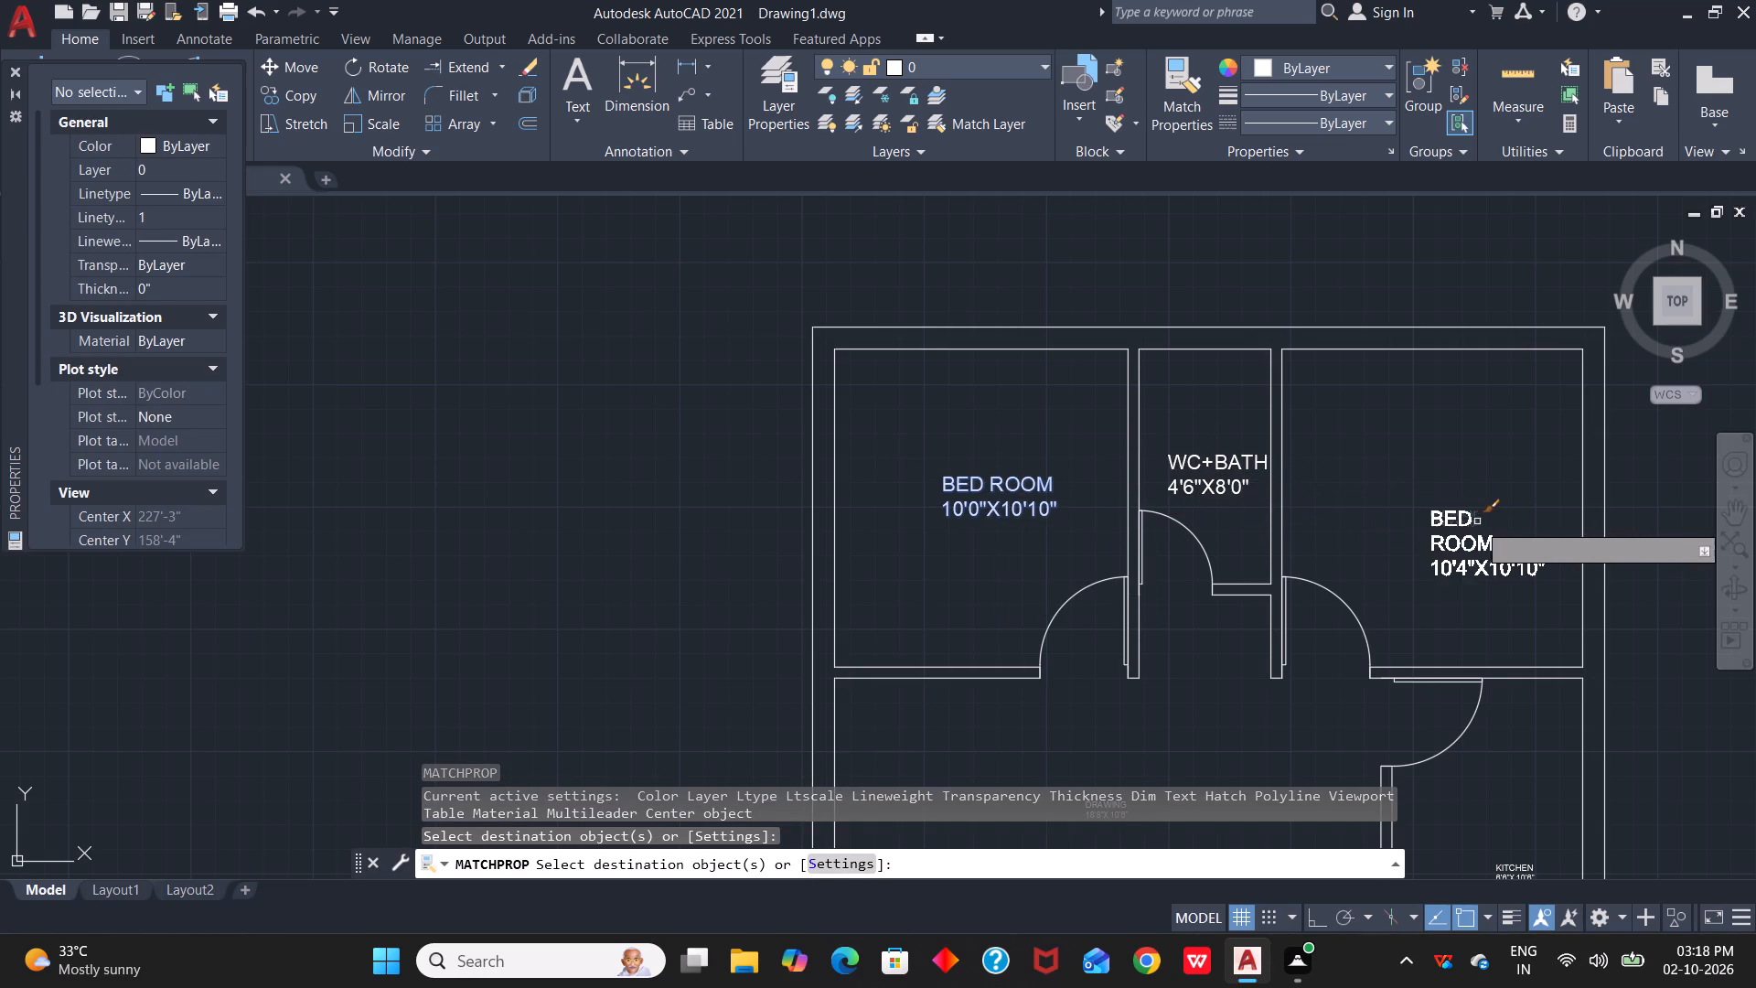
left_click(1469, 522)
scroll(1428, 735, "down", 3)
middle_click_drag(1452, 732, 1445, 480)
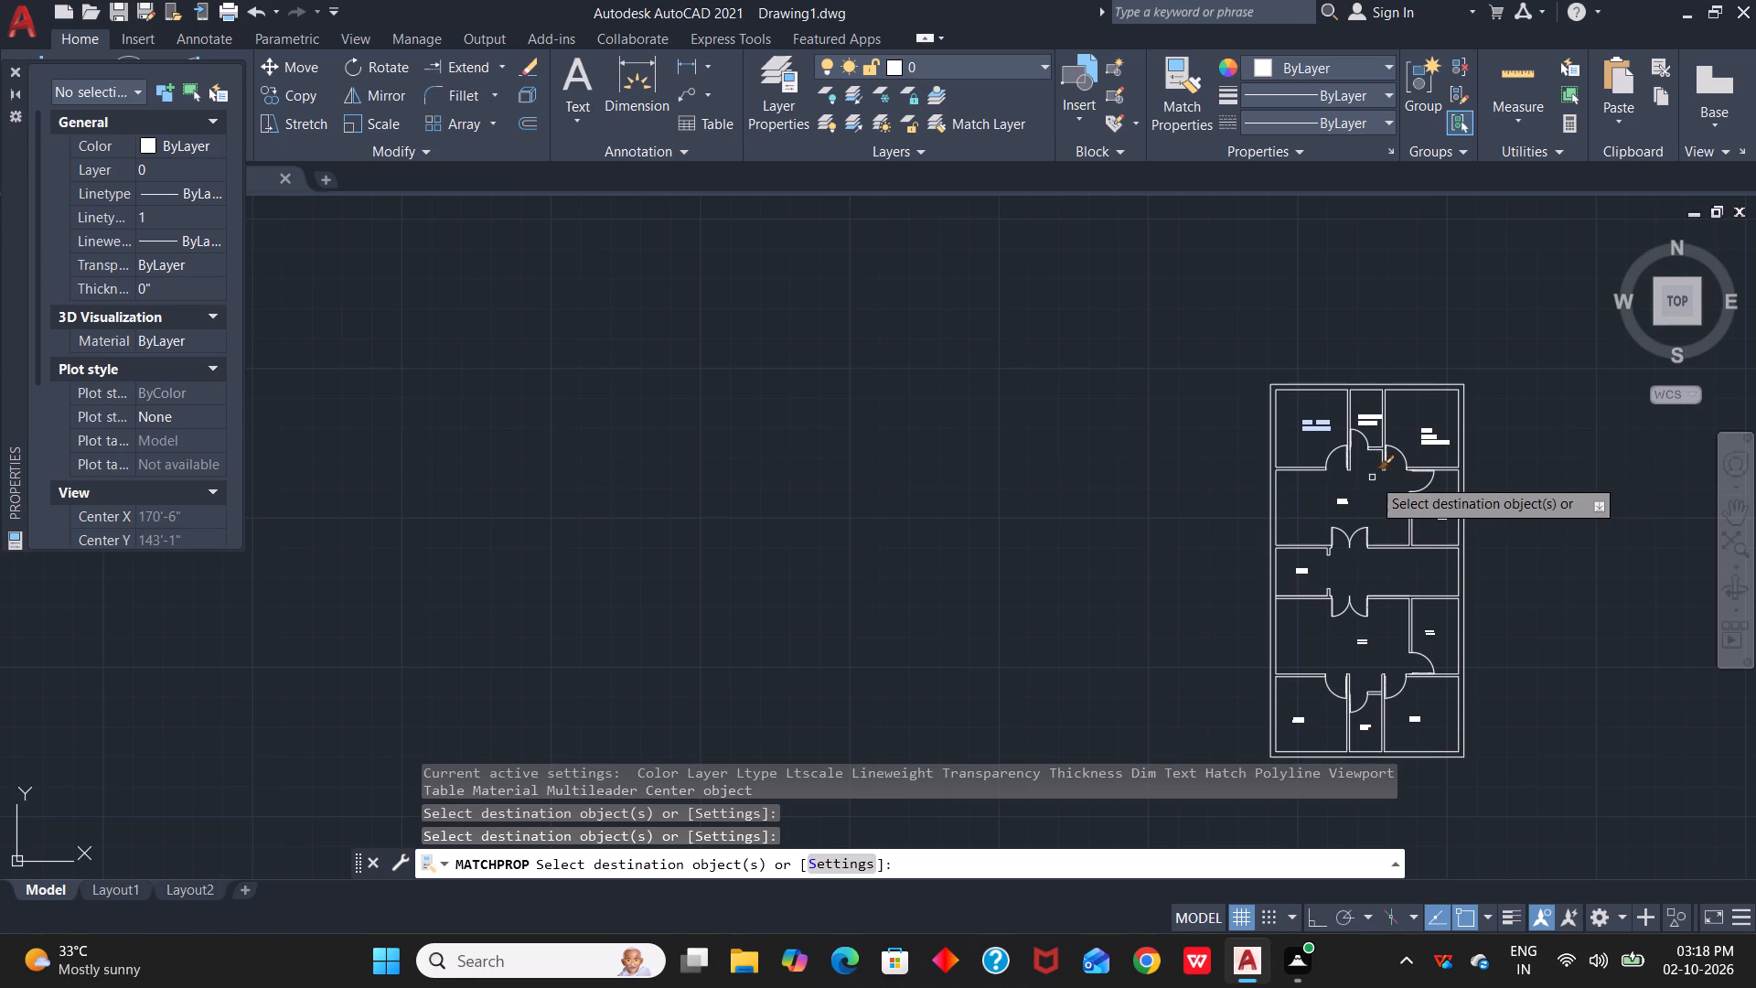
left_click(1342, 507)
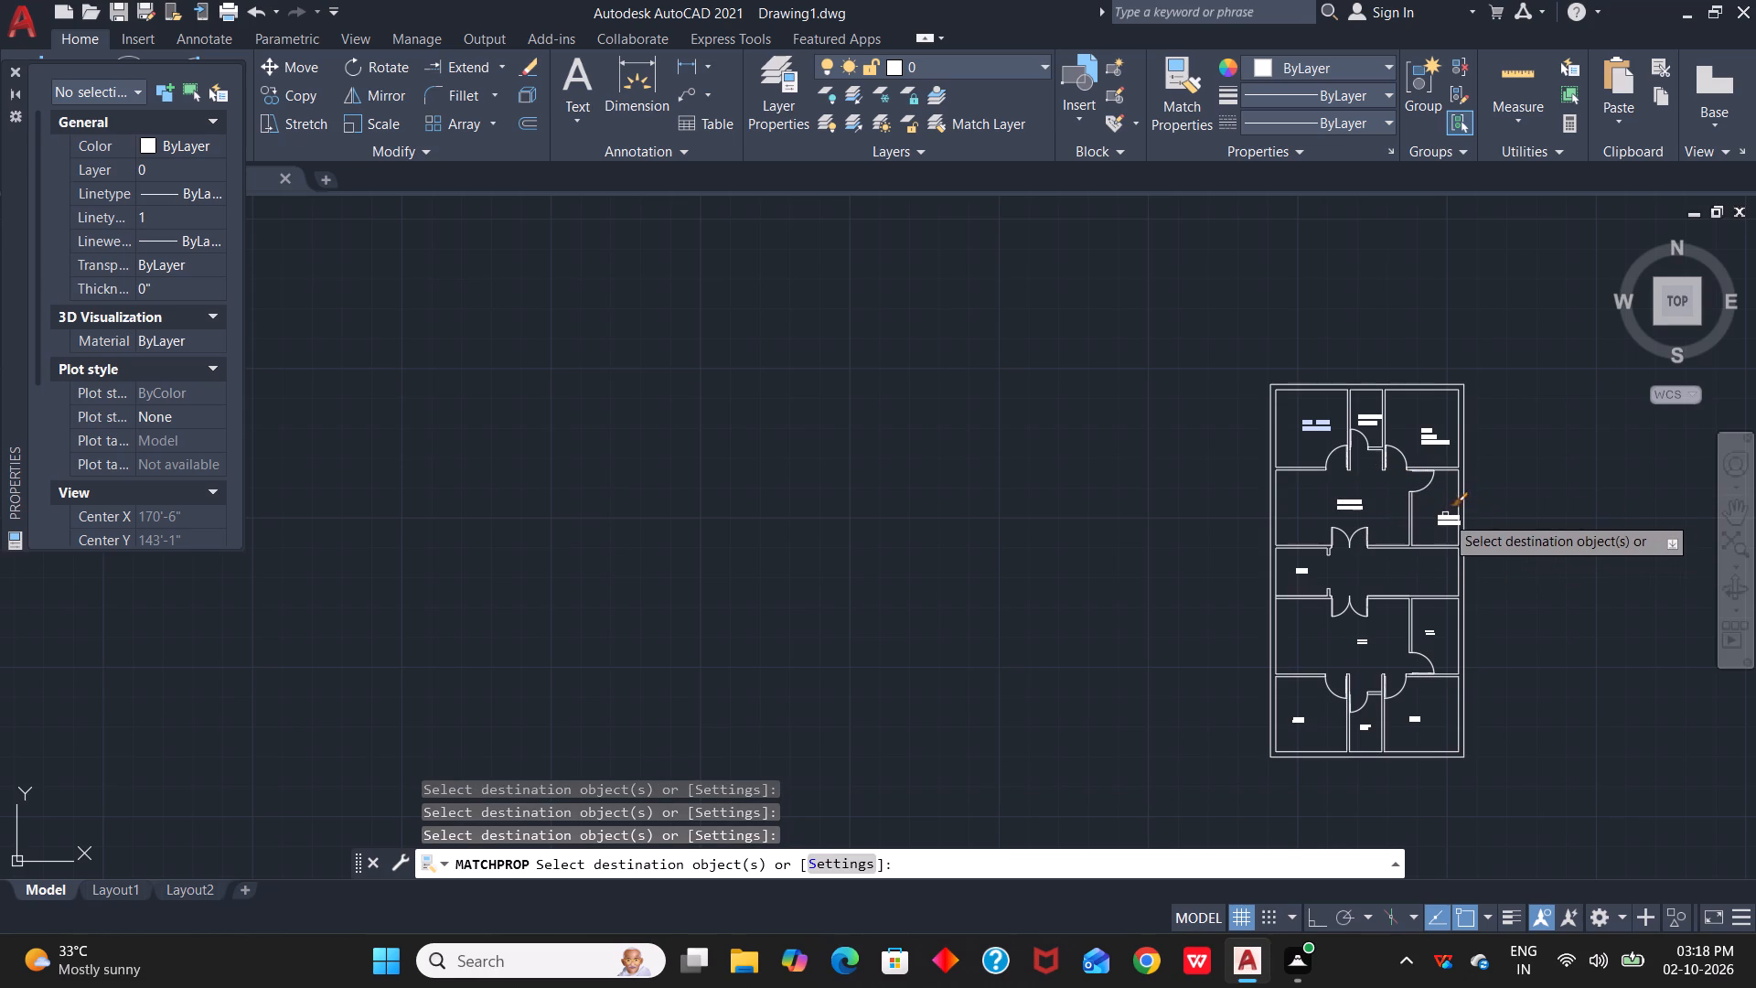
left_click(1445, 515)
Apply the same matched properties to the central room's label and all labels in the rooms south of it.
left_click(1301, 568)
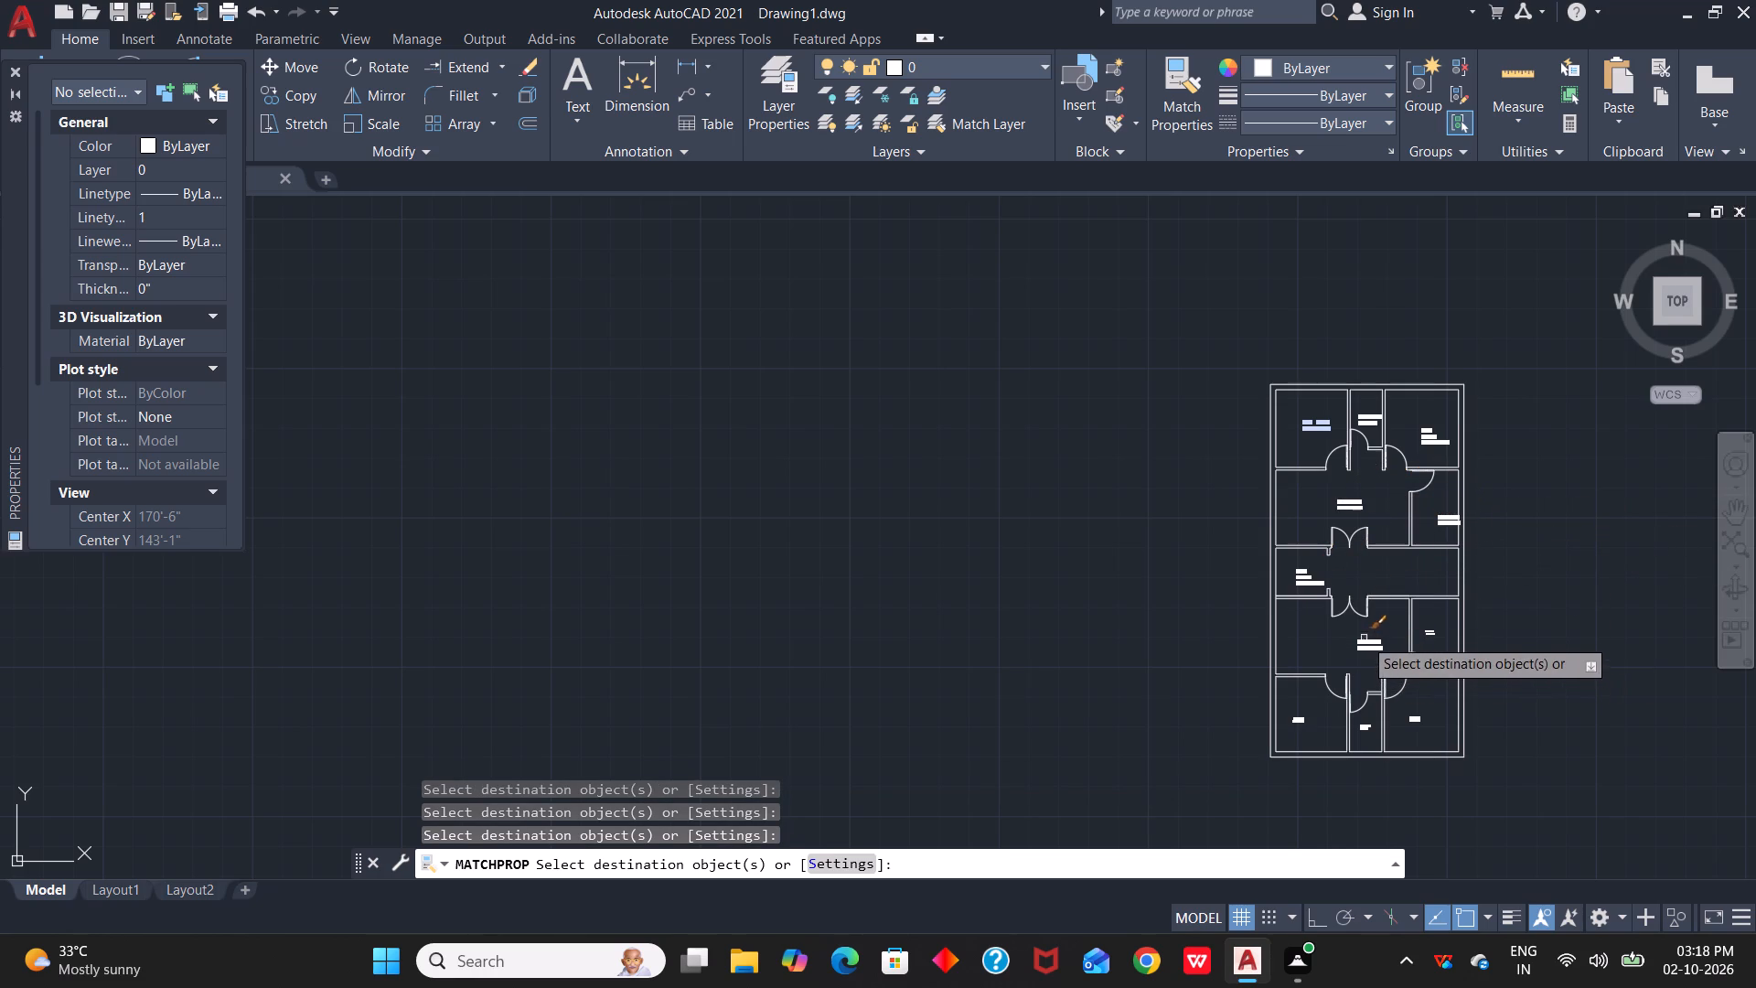
left_click(1364, 638)
left_click(1434, 630)
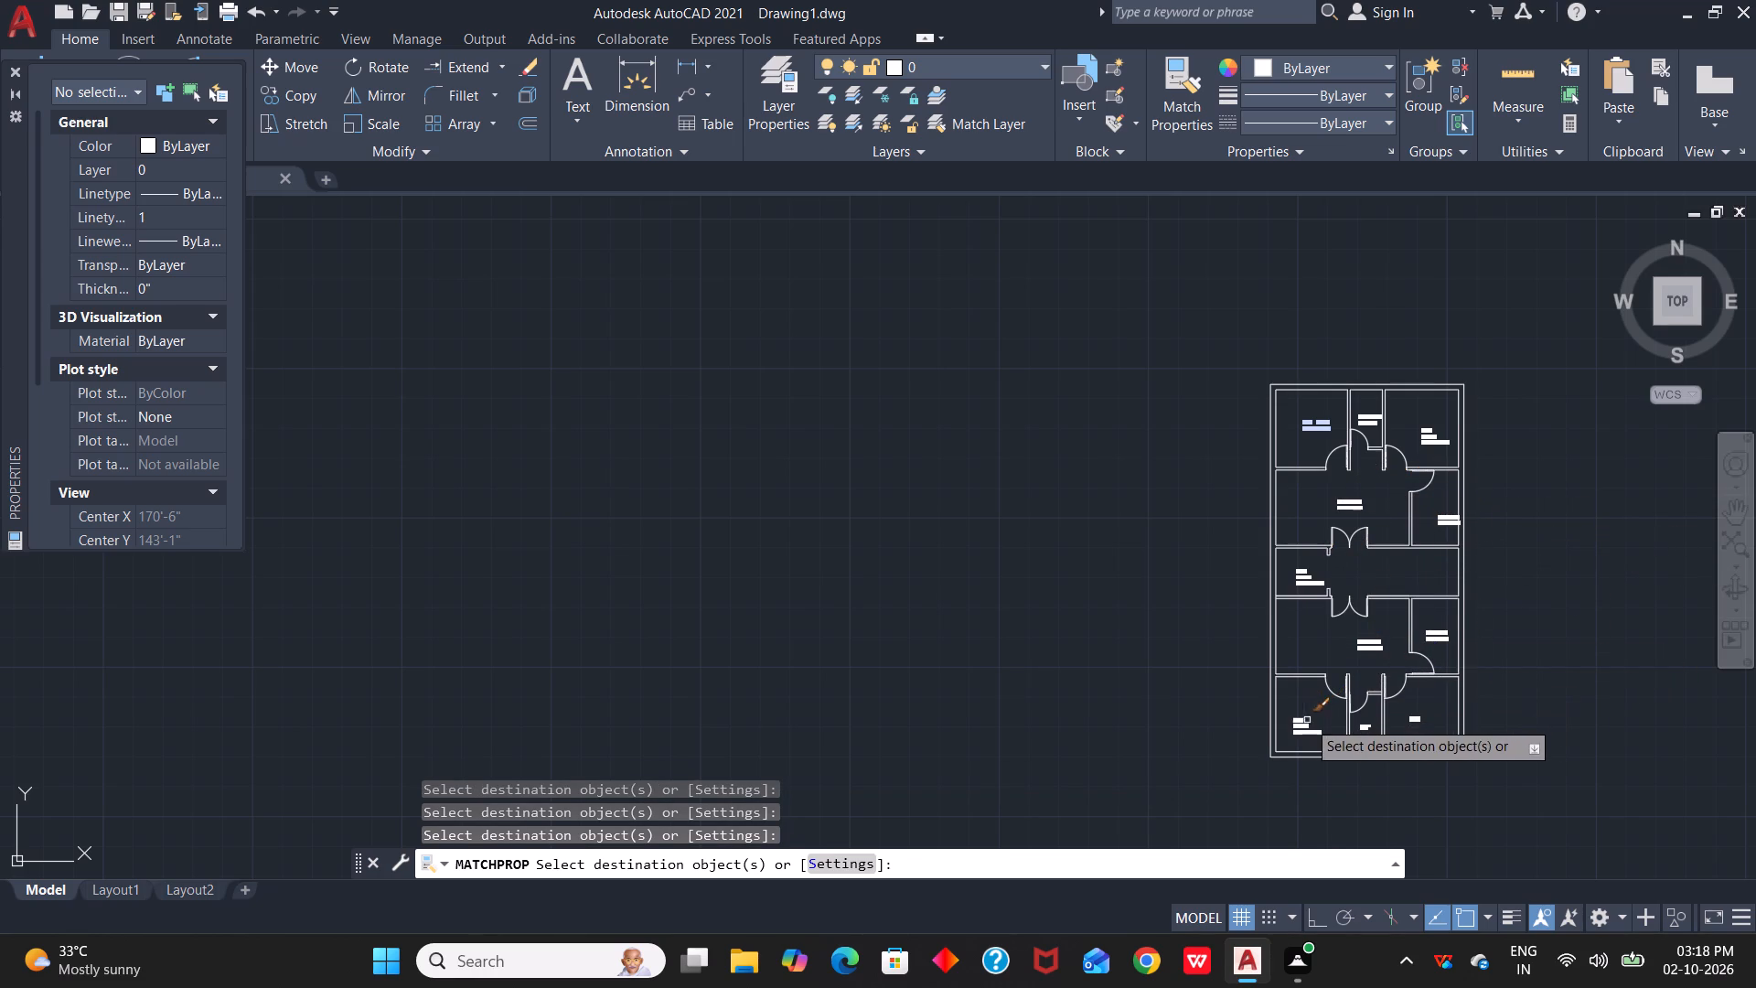
left_click(1311, 721)
left_click(1302, 722)
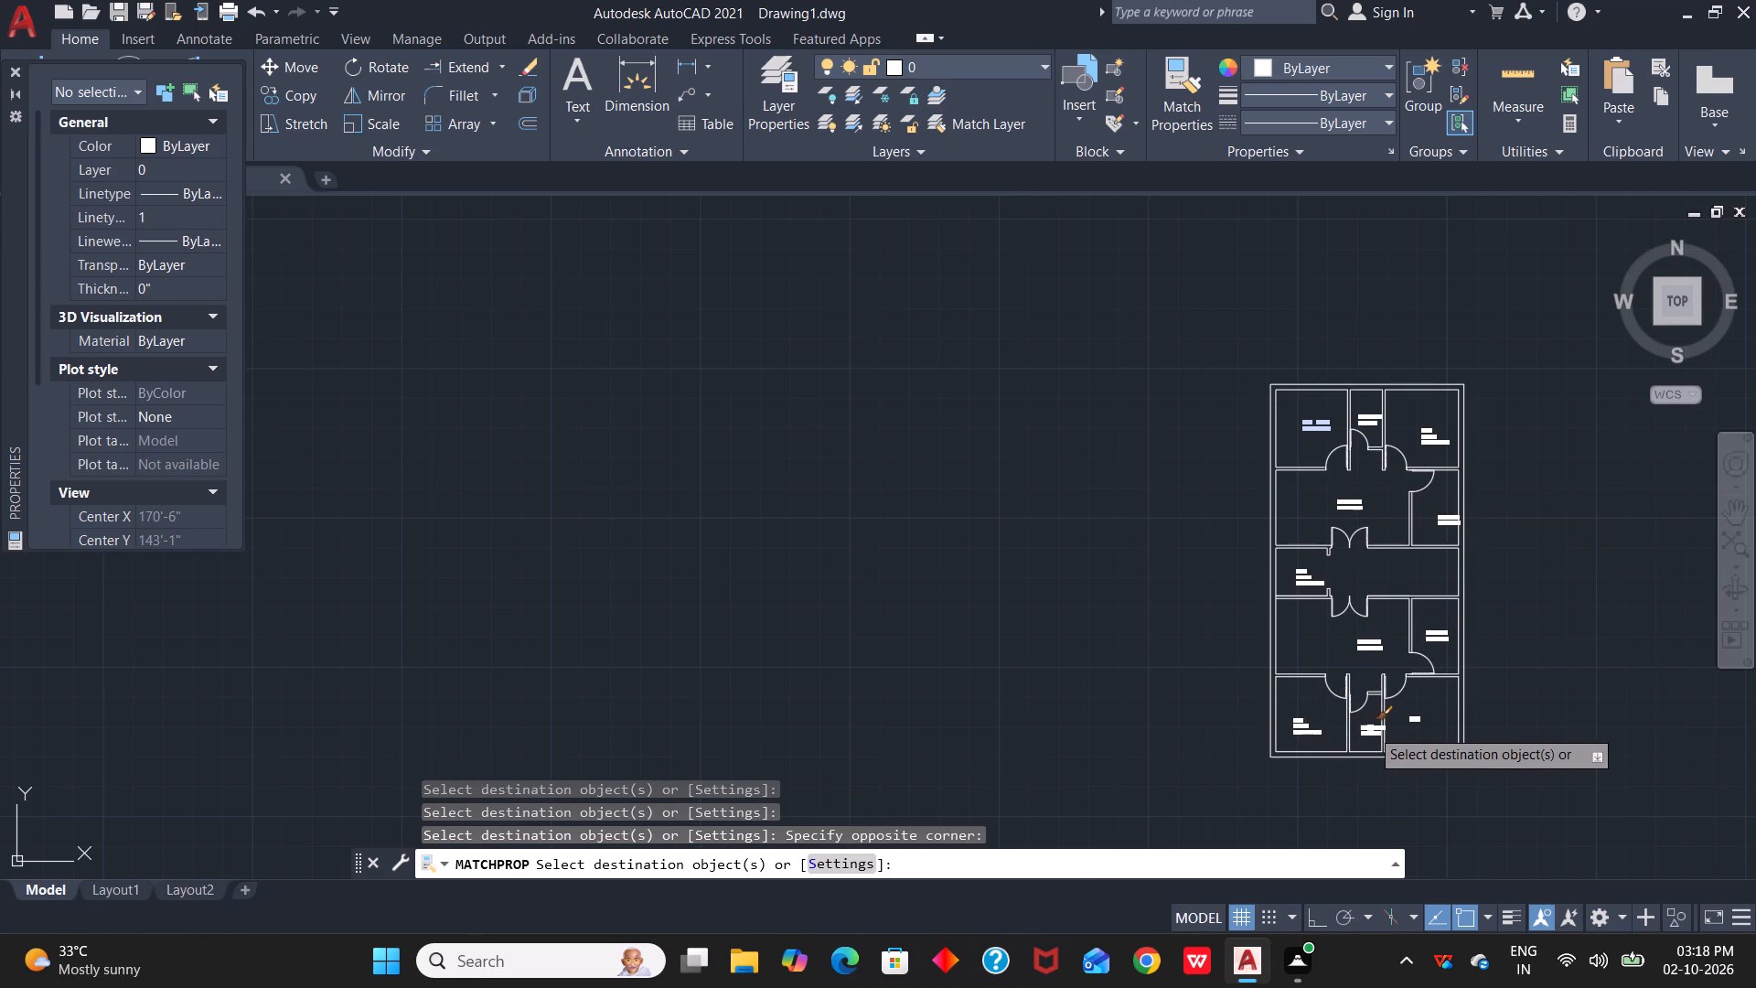
left_click(1369, 728)
left_click(1413, 717)
key("Escape")
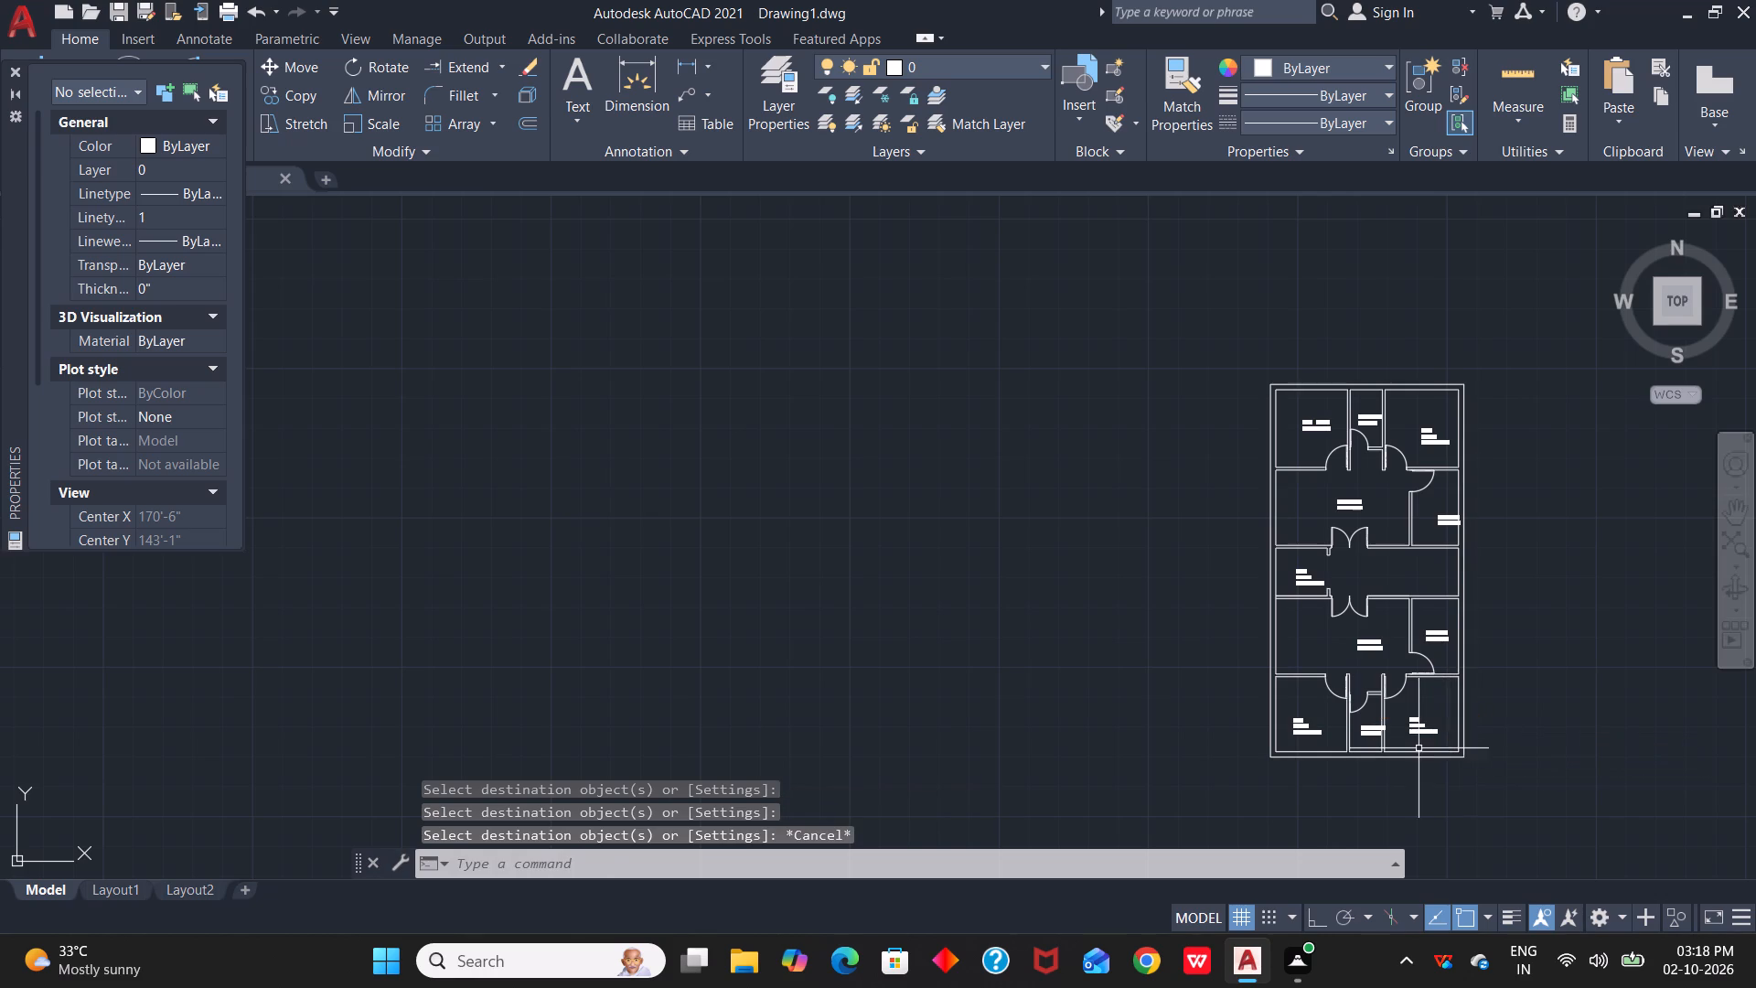
Widen the southwest bedroom label's text frame so BED ROOM fits on one line, with the frame ending just past the text.
scroll(1400, 727, "up", 3)
middle_click_drag(1394, 697, 1440, 419)
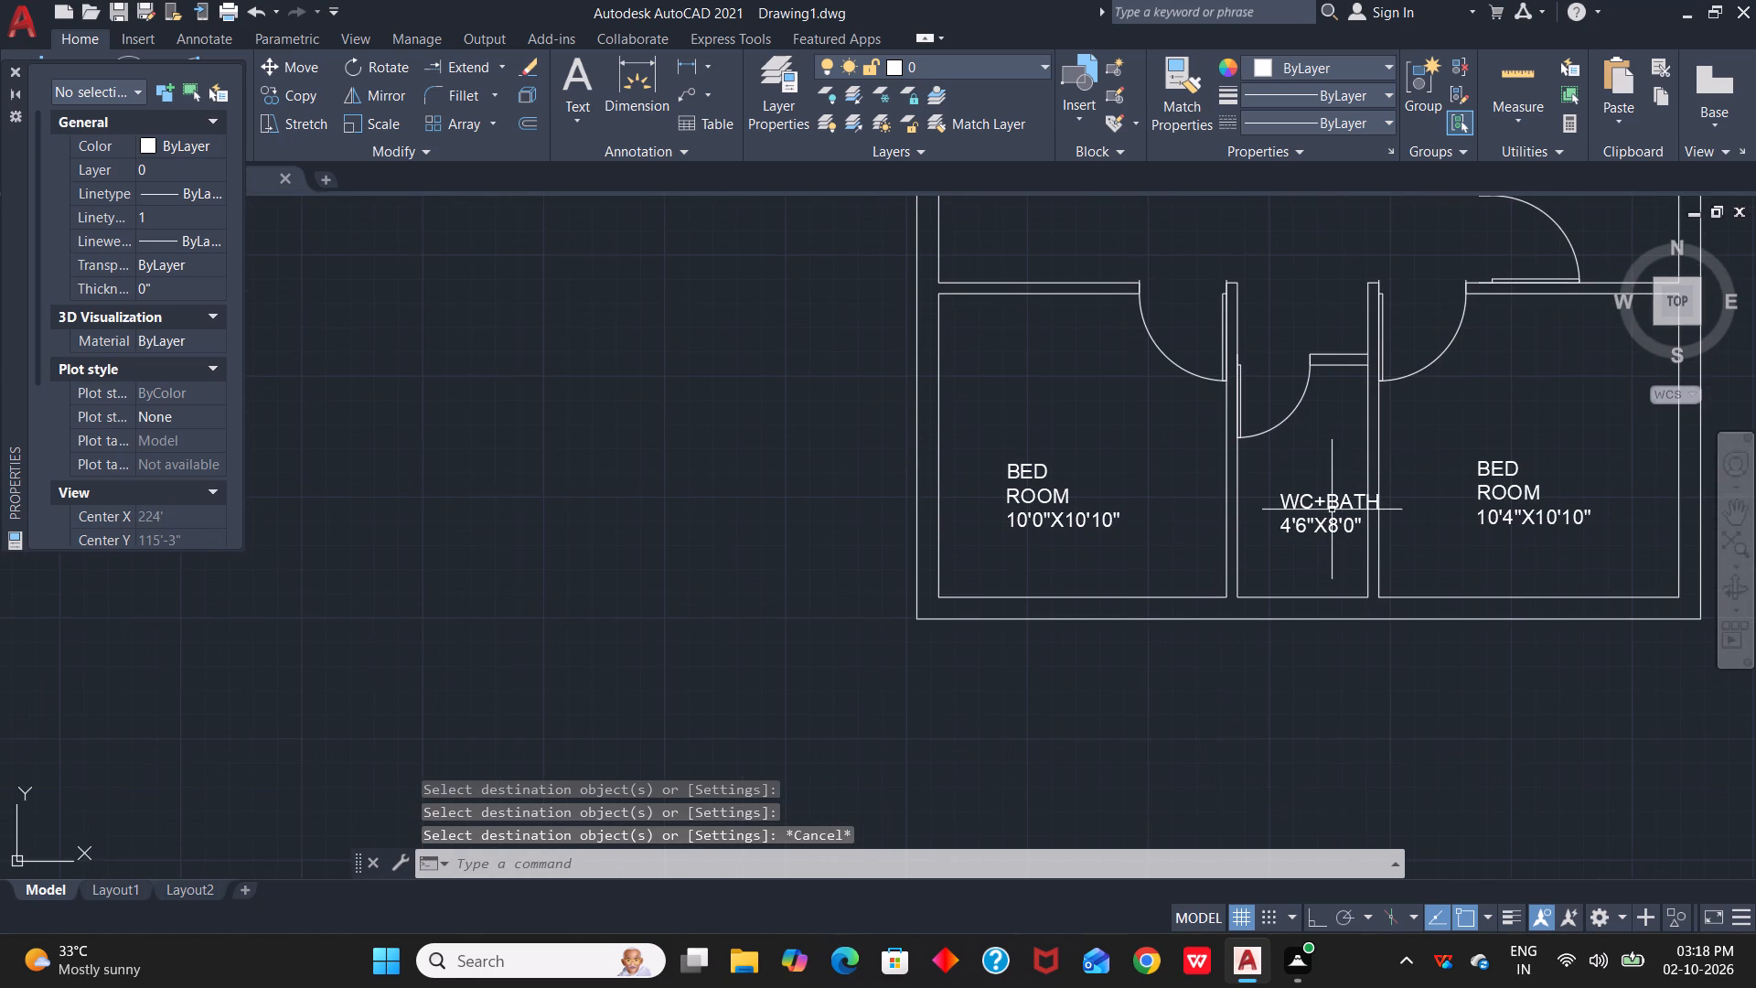
left_click(1332, 510)
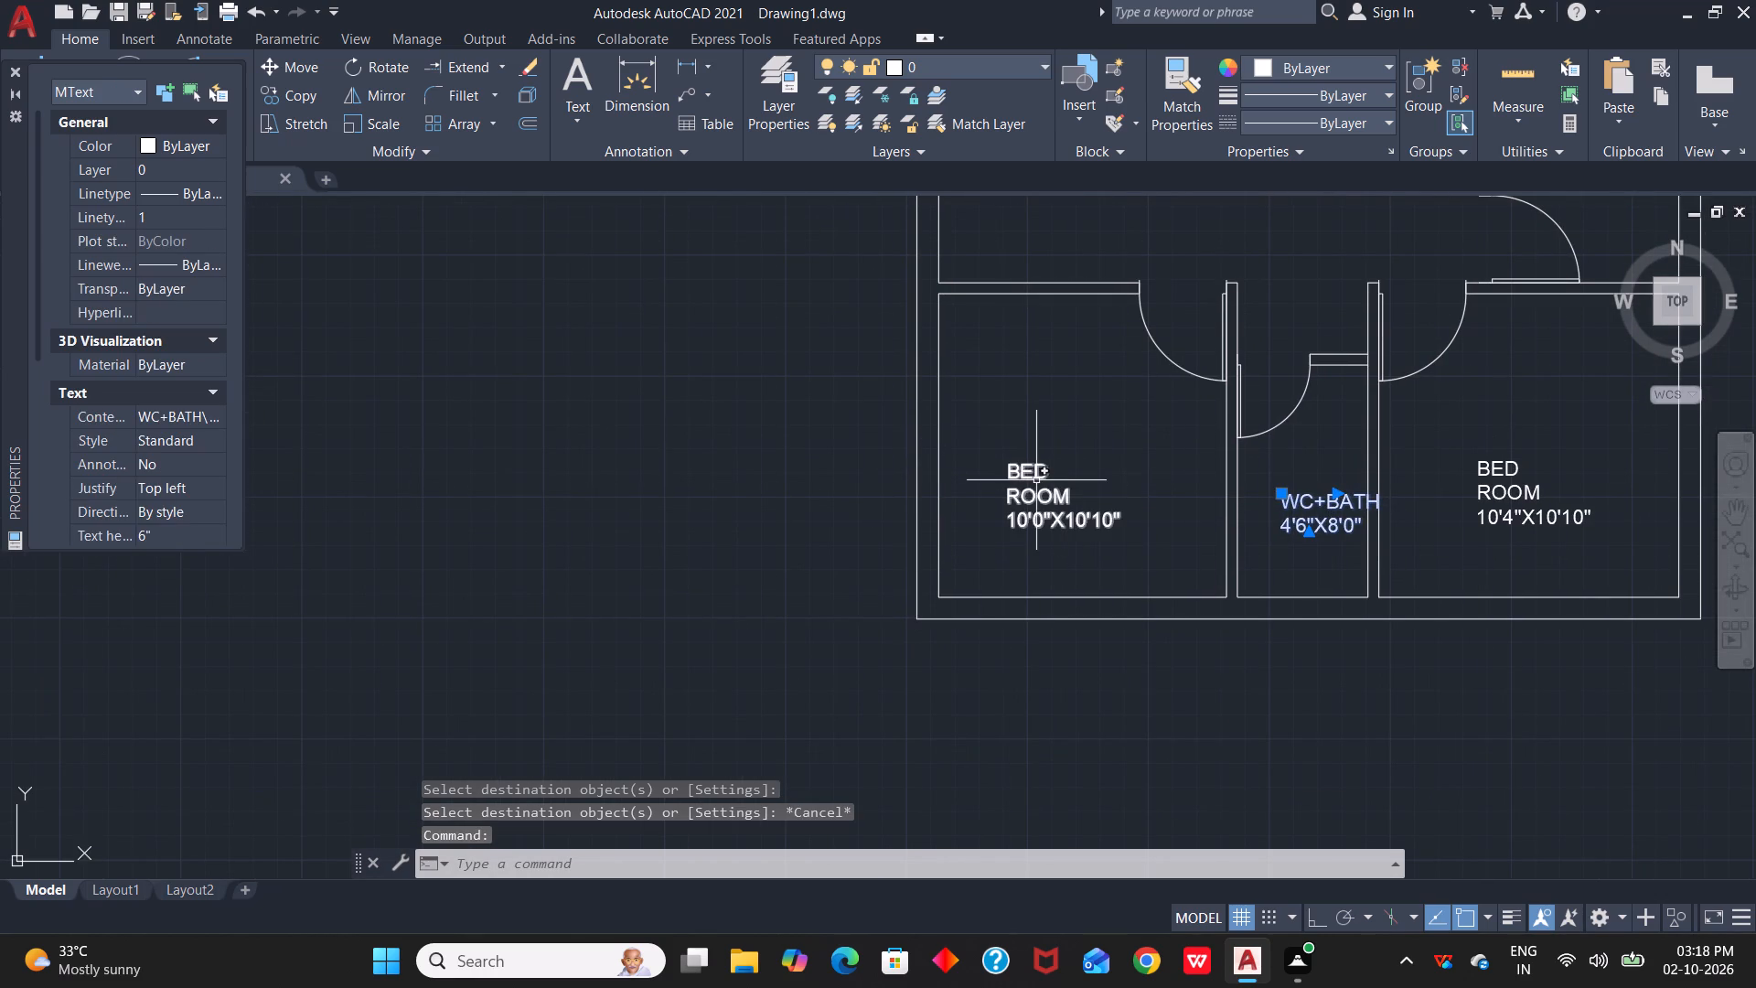
left_click(1035, 480)
left_click_drag(1065, 463, 1162, 469)
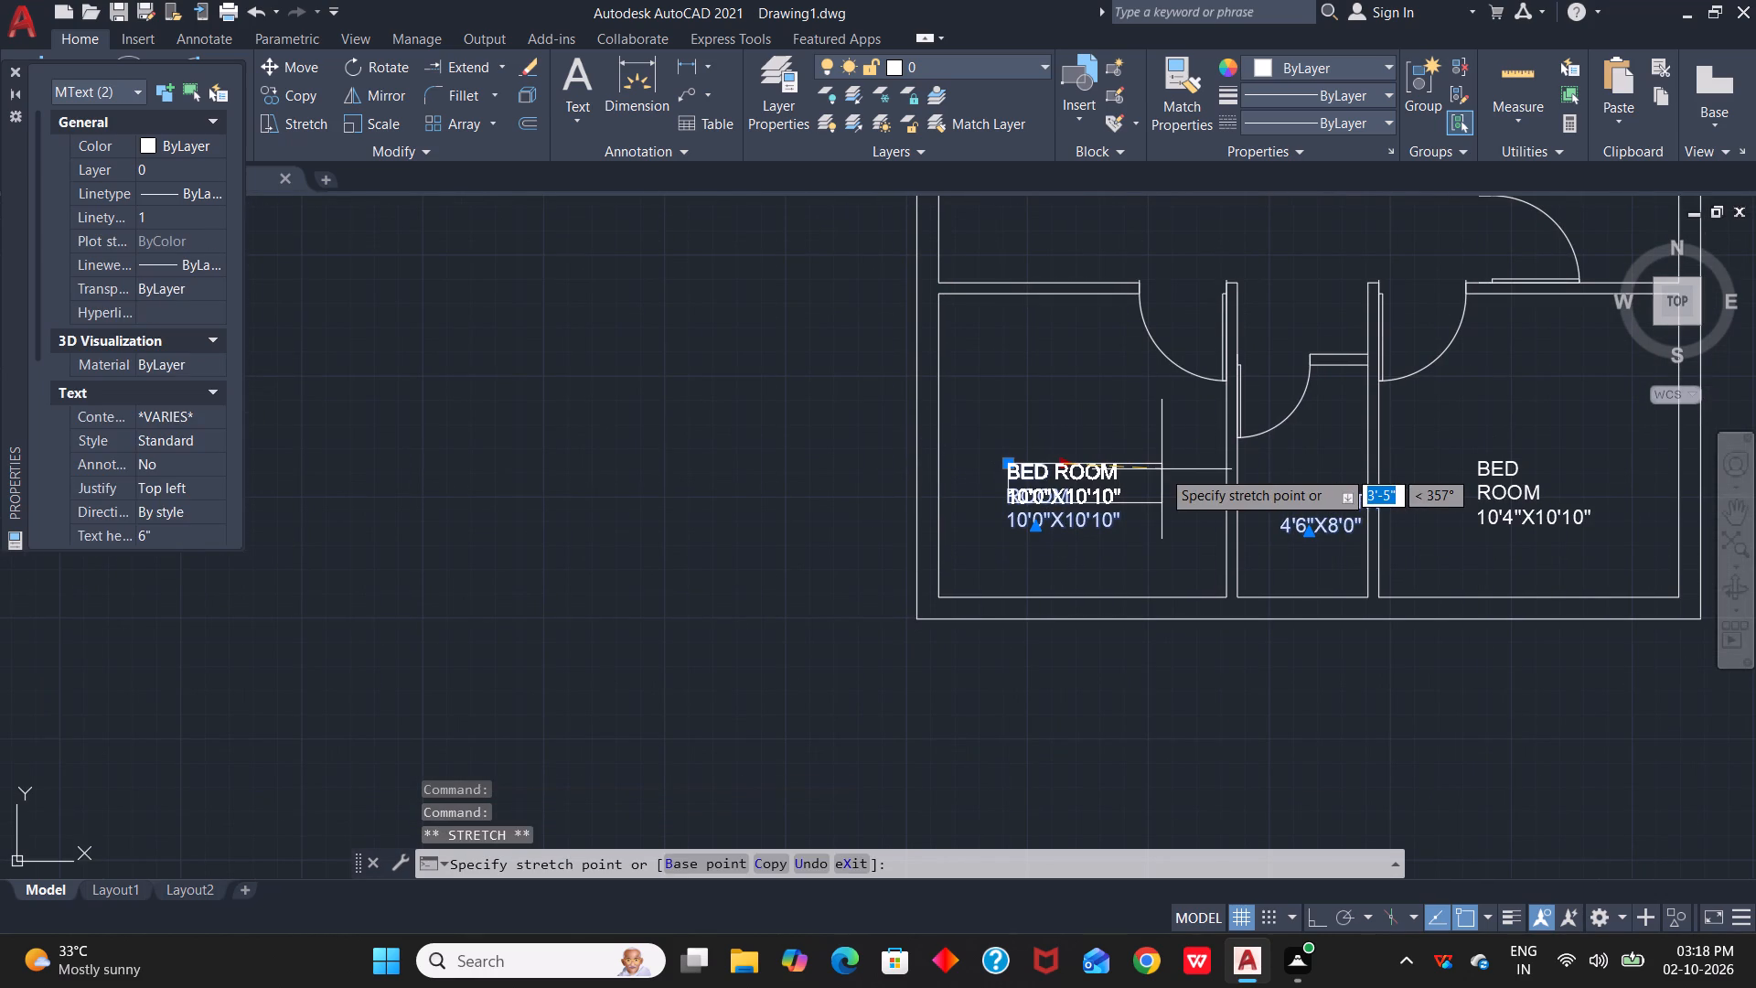
left_click(1162, 469)
left_click_drag(1161, 464, 1120, 461)
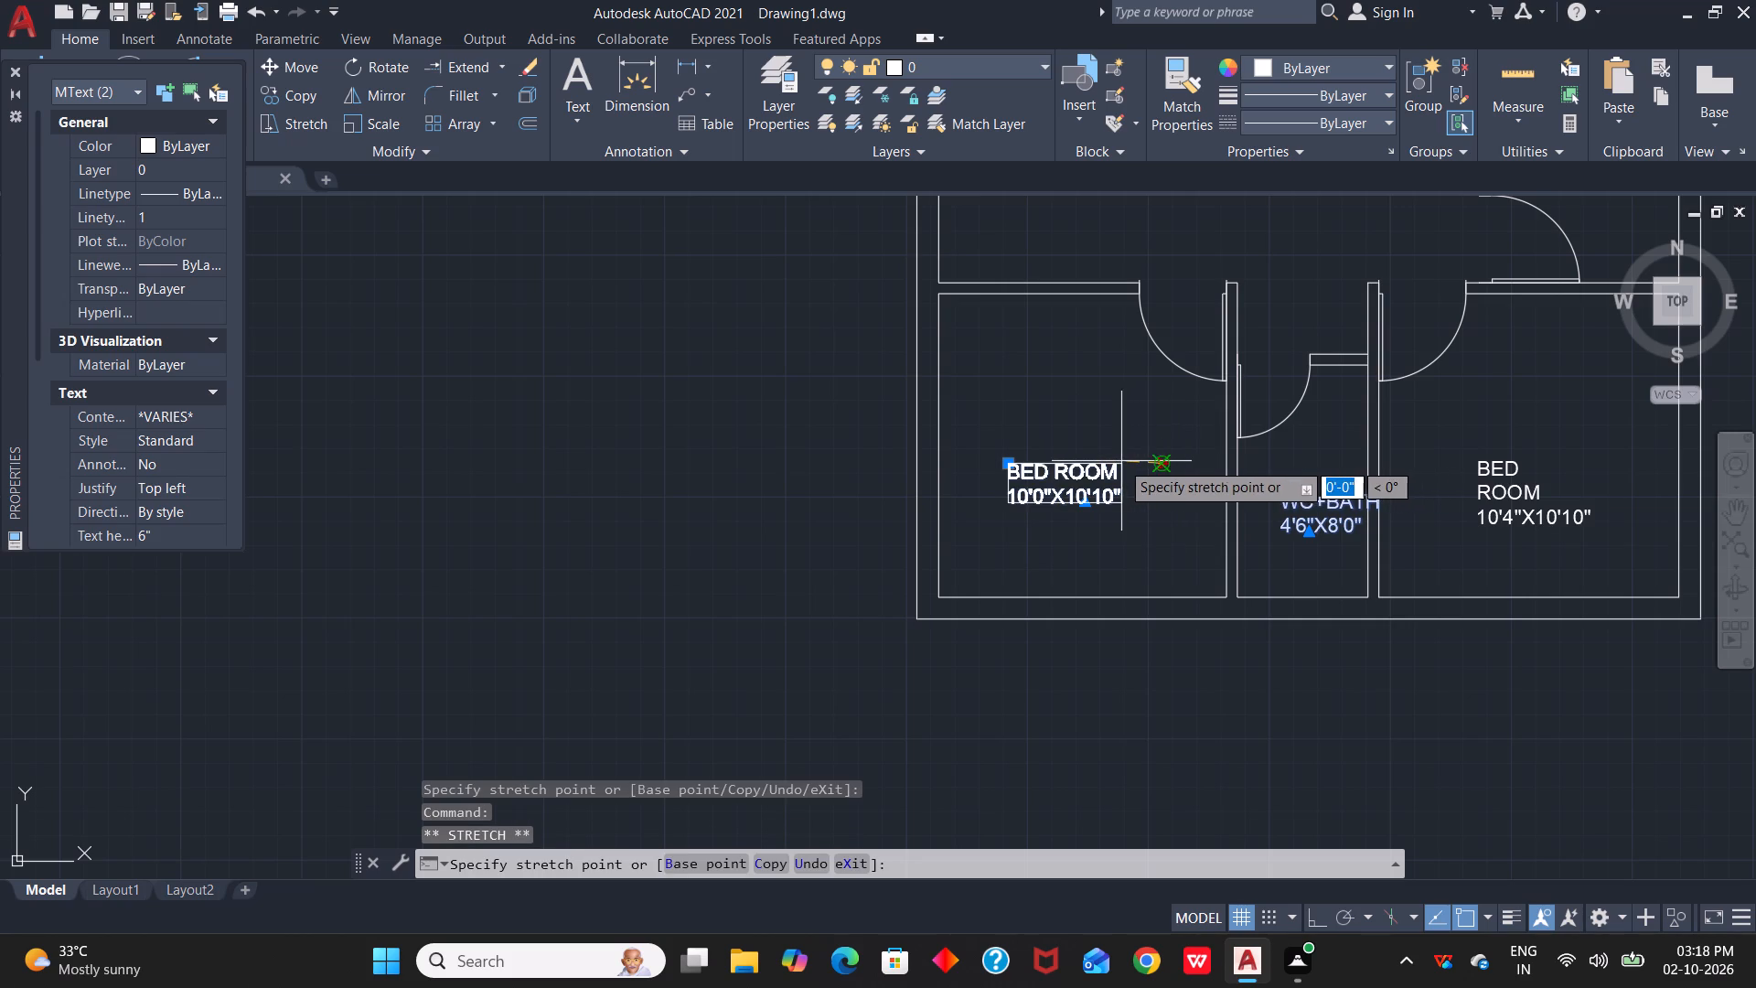
left_click_drag(1120, 461, 1127, 461)
left_click(1127, 461)
left_click_drag(1165, 463, 1140, 463)
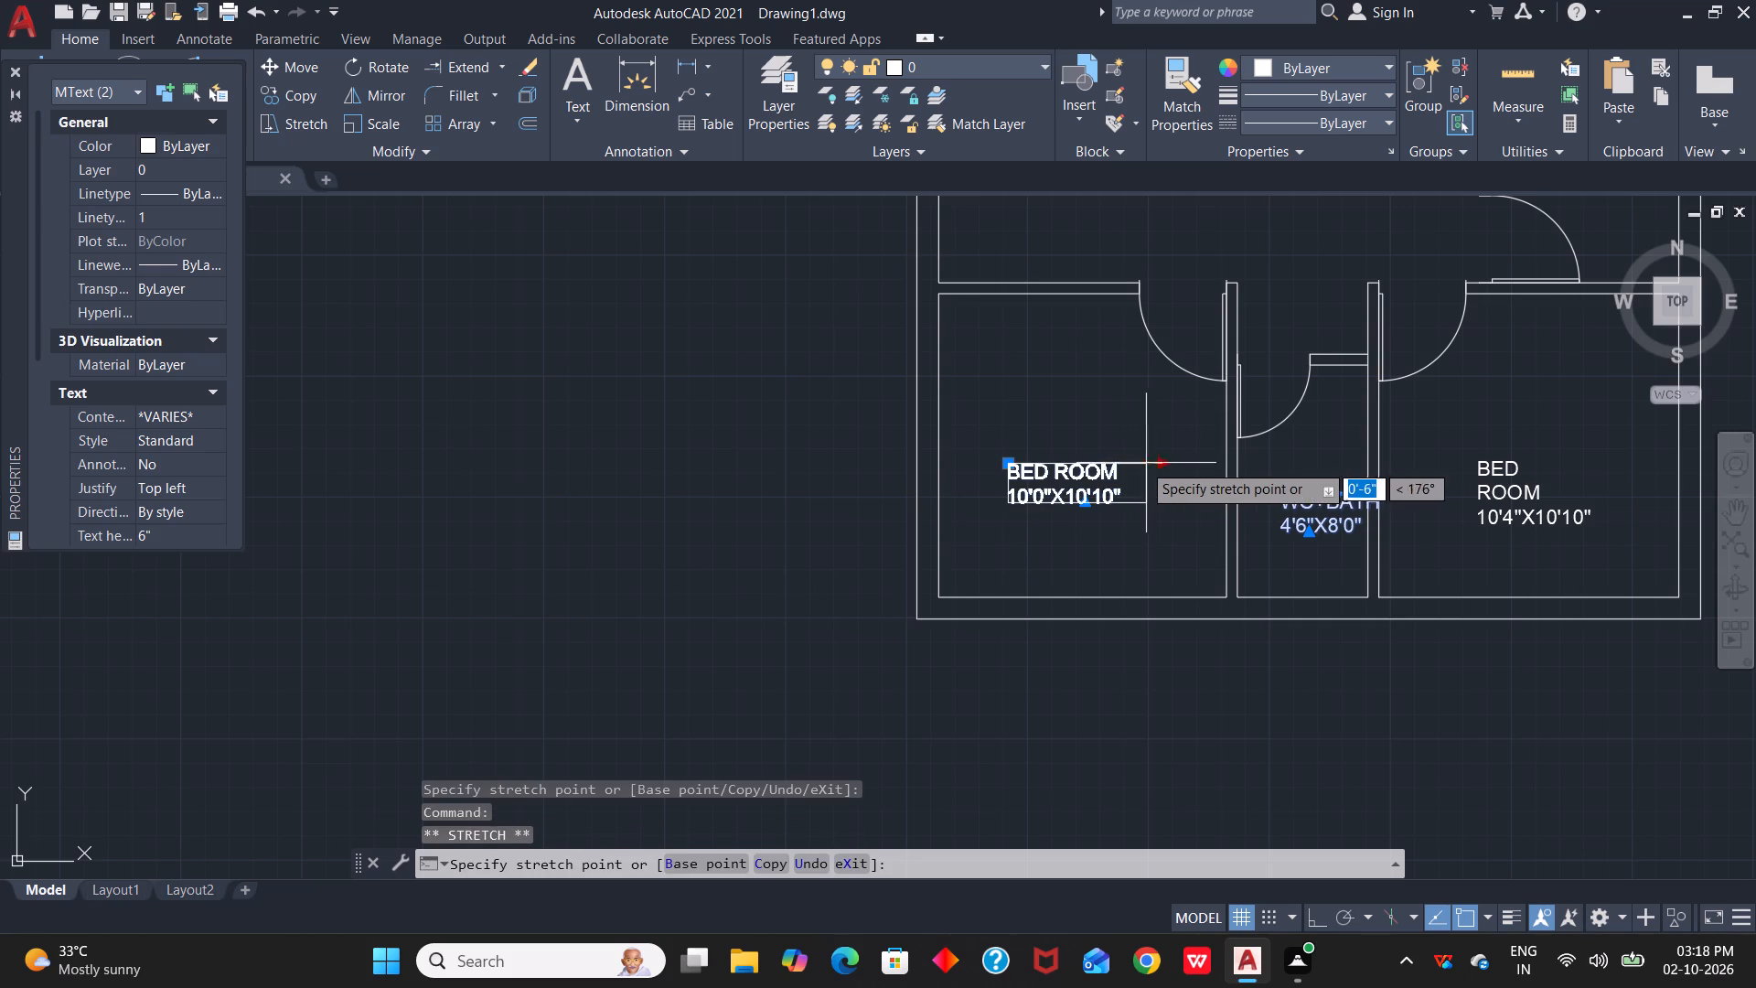
left_click_drag(1140, 463, 1128, 466)
left_click(1132, 466)
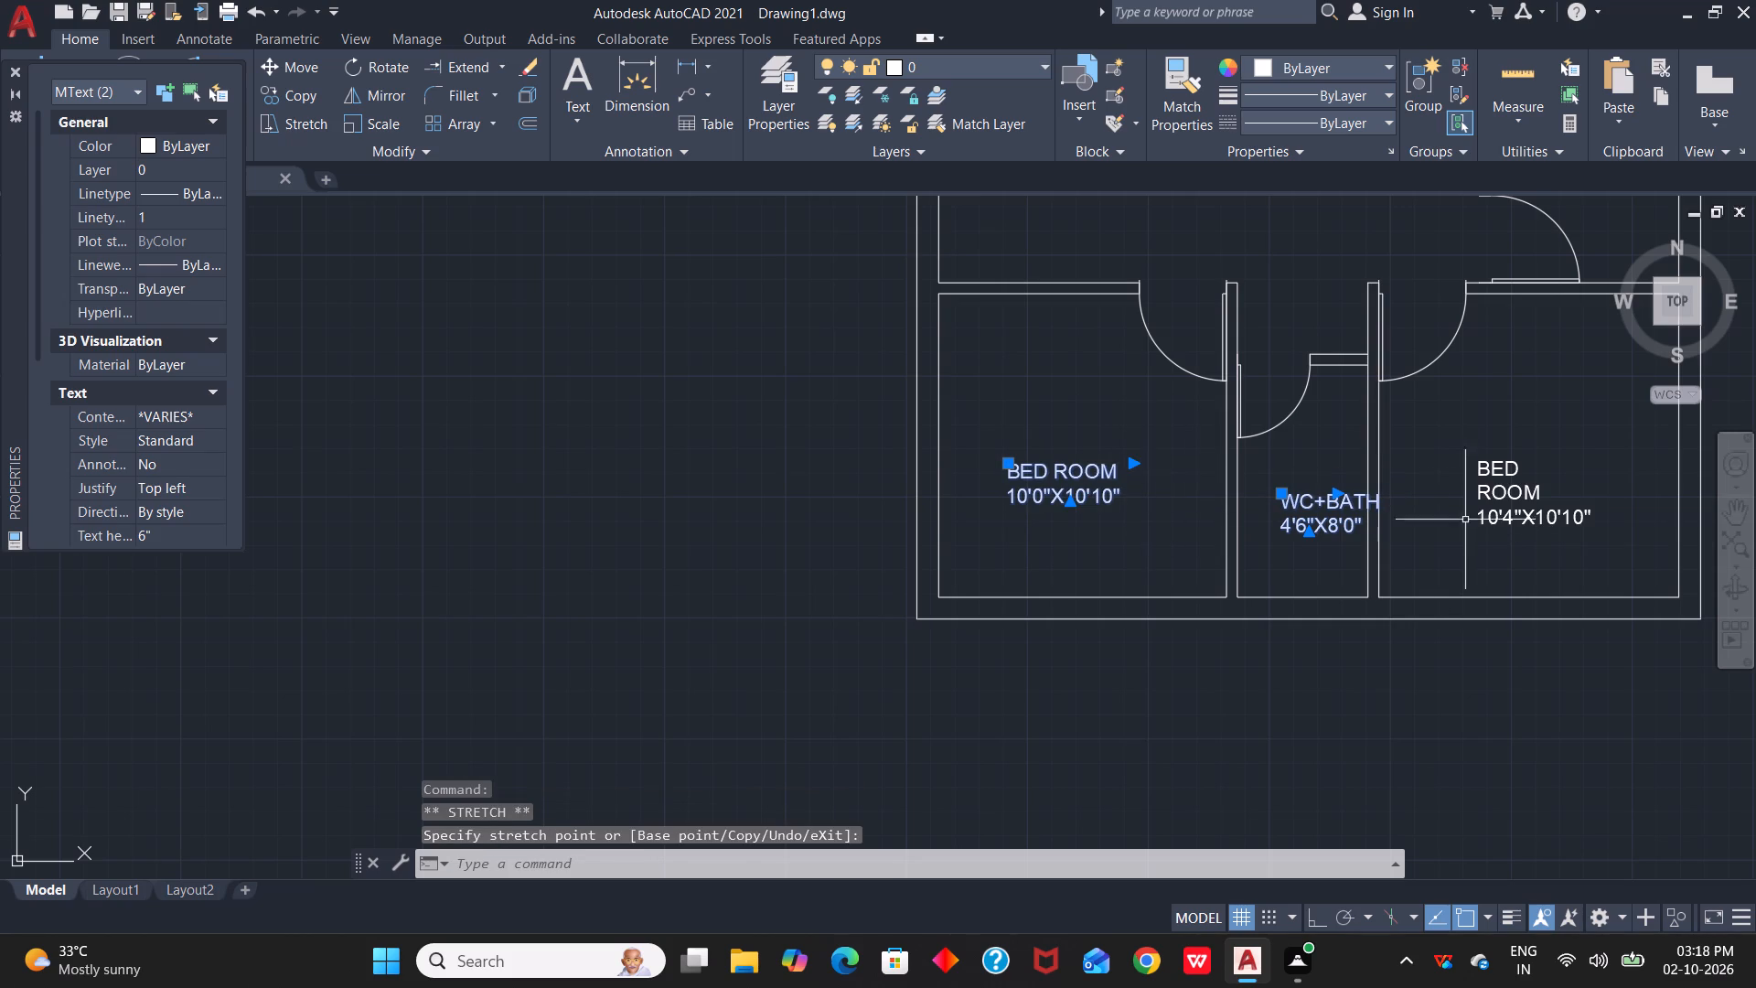
Widen the southeast bedroom label's text frame so BED ROOM fits on one line.
scroll(1471, 495, "up", 1)
middle_click_drag(1546, 502, 1281, 466)
left_click(1226, 421)
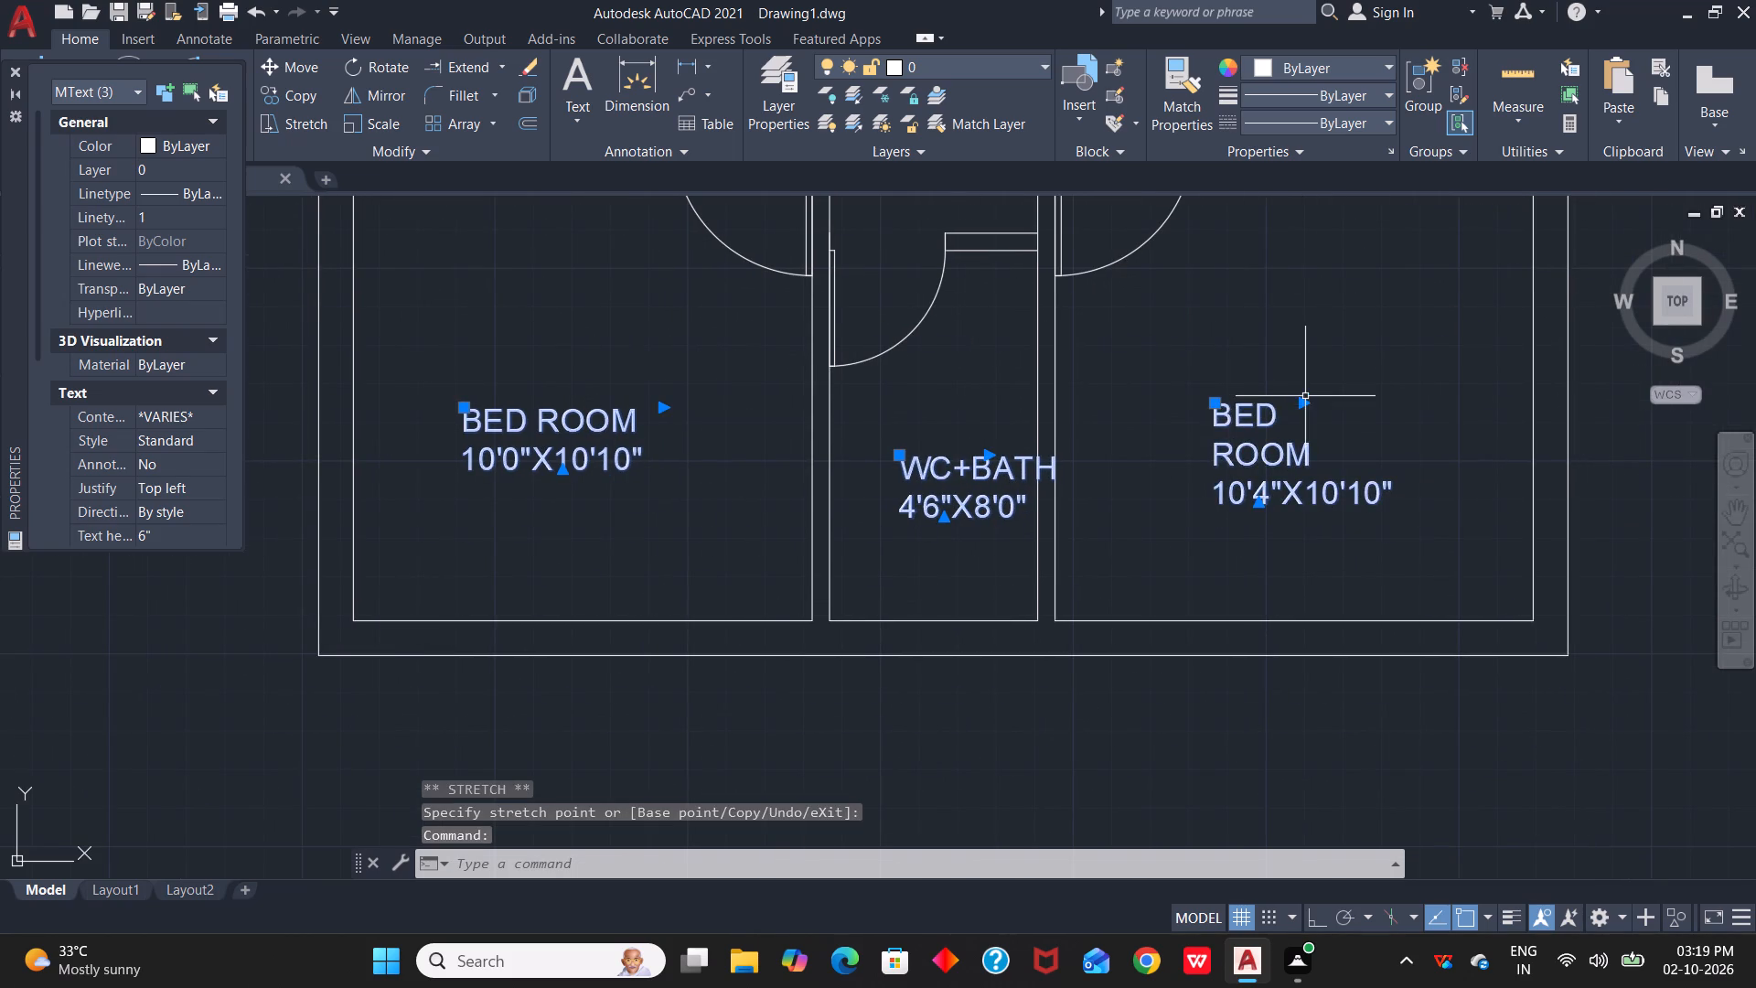
left_click_drag(1303, 398, 1376, 405)
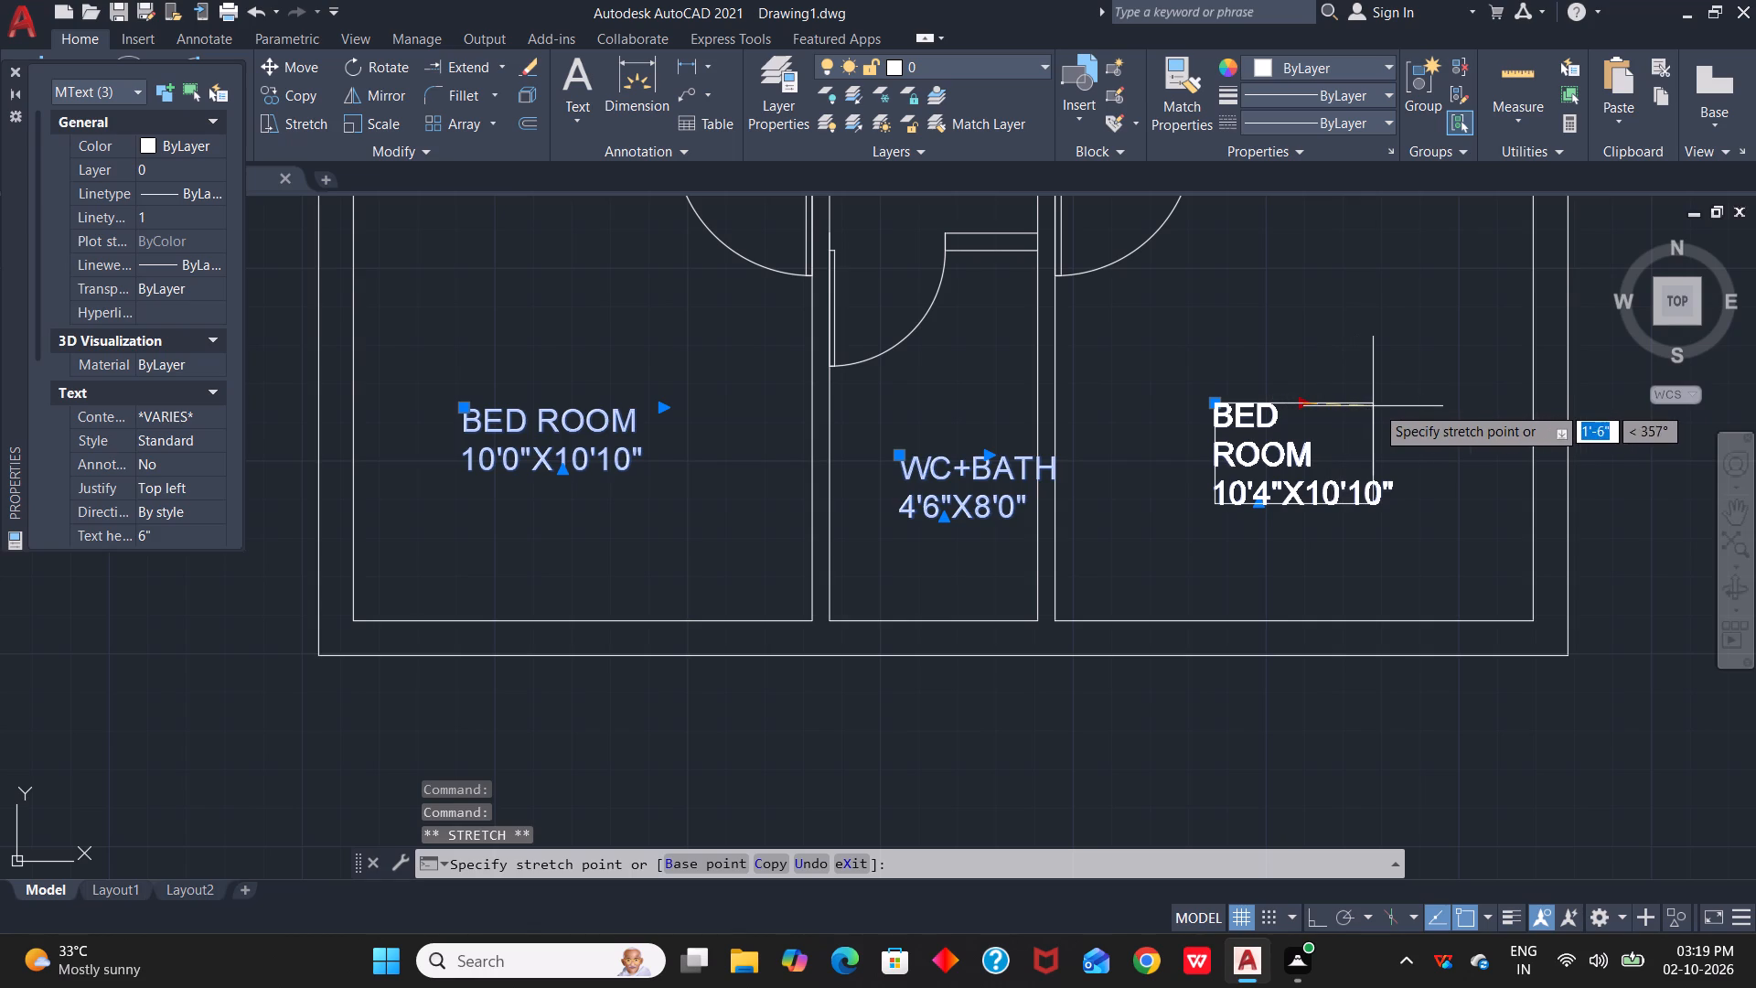
left_click_drag(1376, 405, 1387, 403)
left_click(1387, 403)
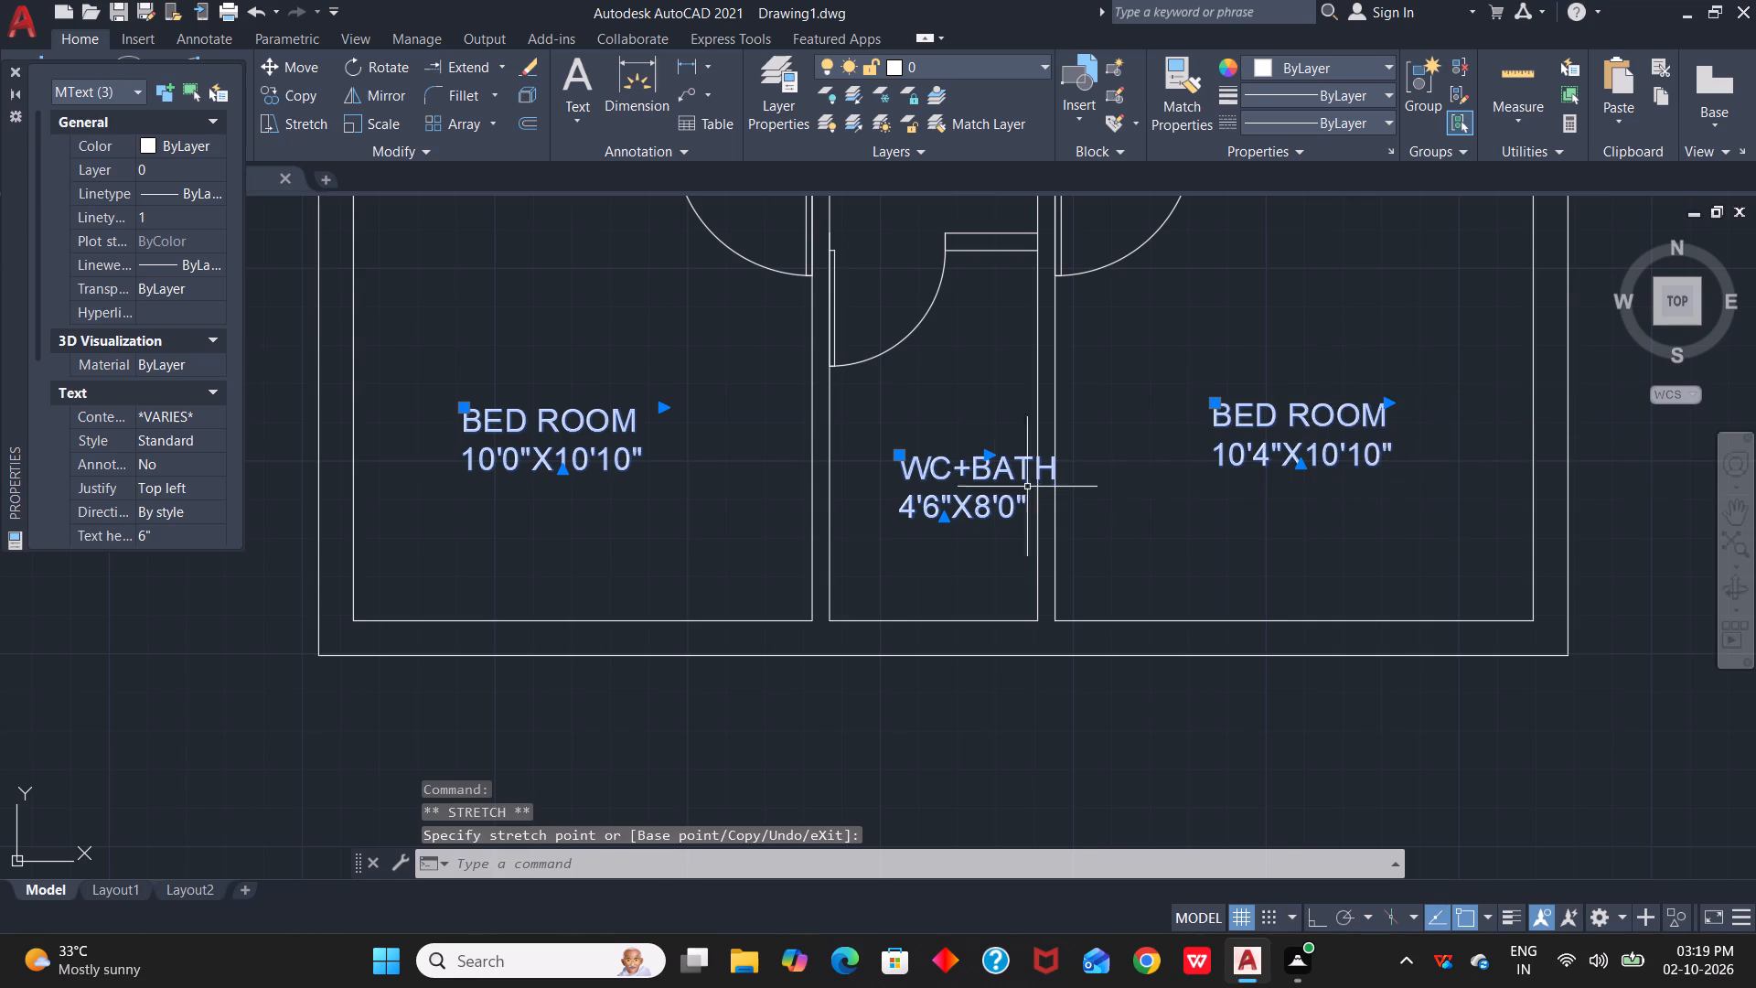
Widen the southern WC+BATH label's text frame to its text and shift the label west to fit between the bathroom walls.
left_click_drag(987, 451, 1064, 460)
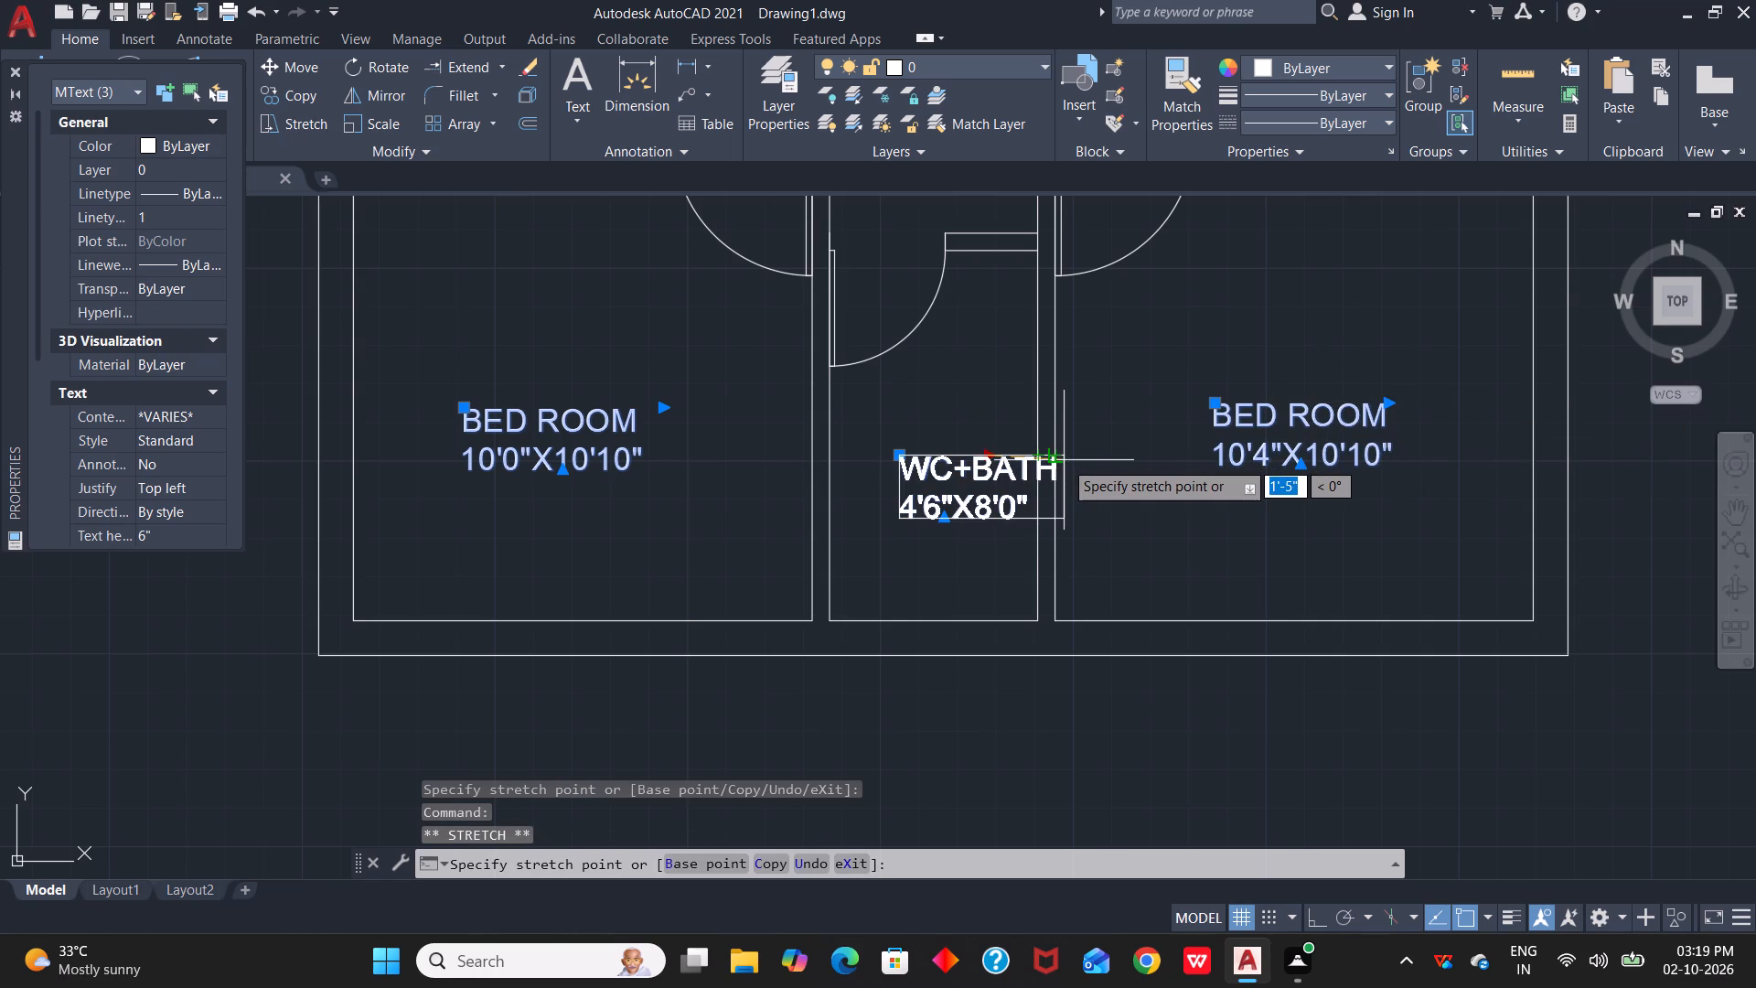
left_click_drag(1064, 460, 1055, 456)
left_click(1055, 456)
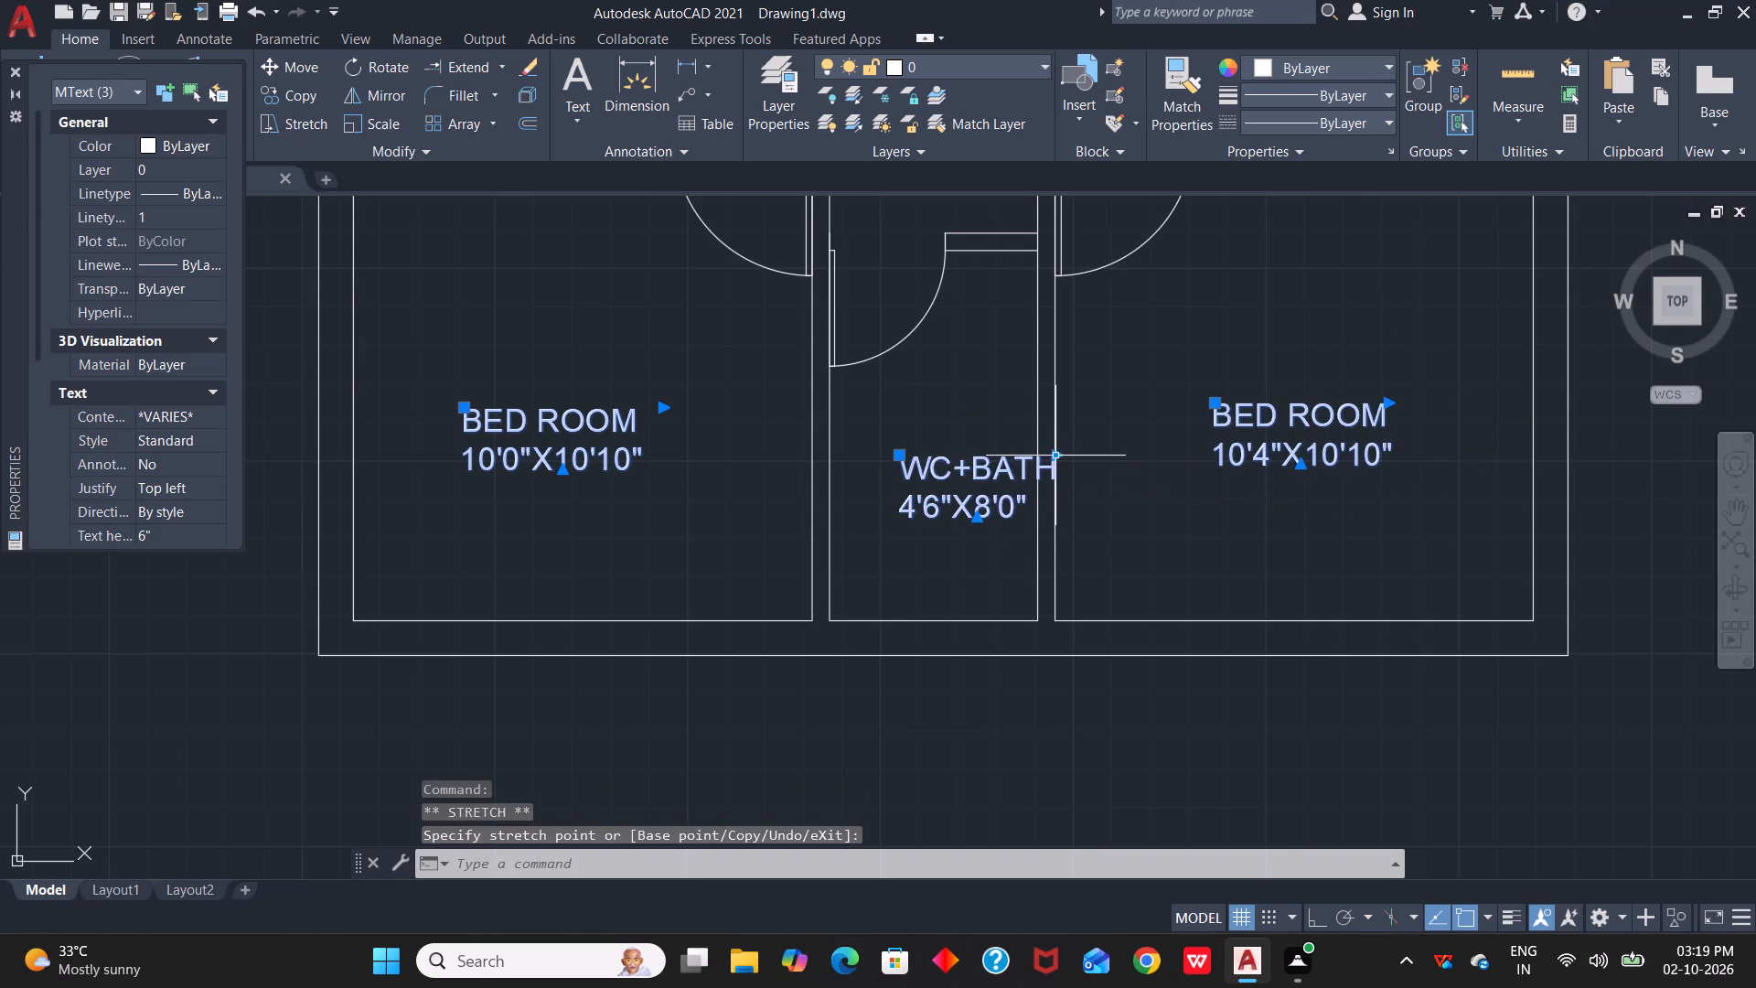
left_click_drag(898, 458, 870, 449)
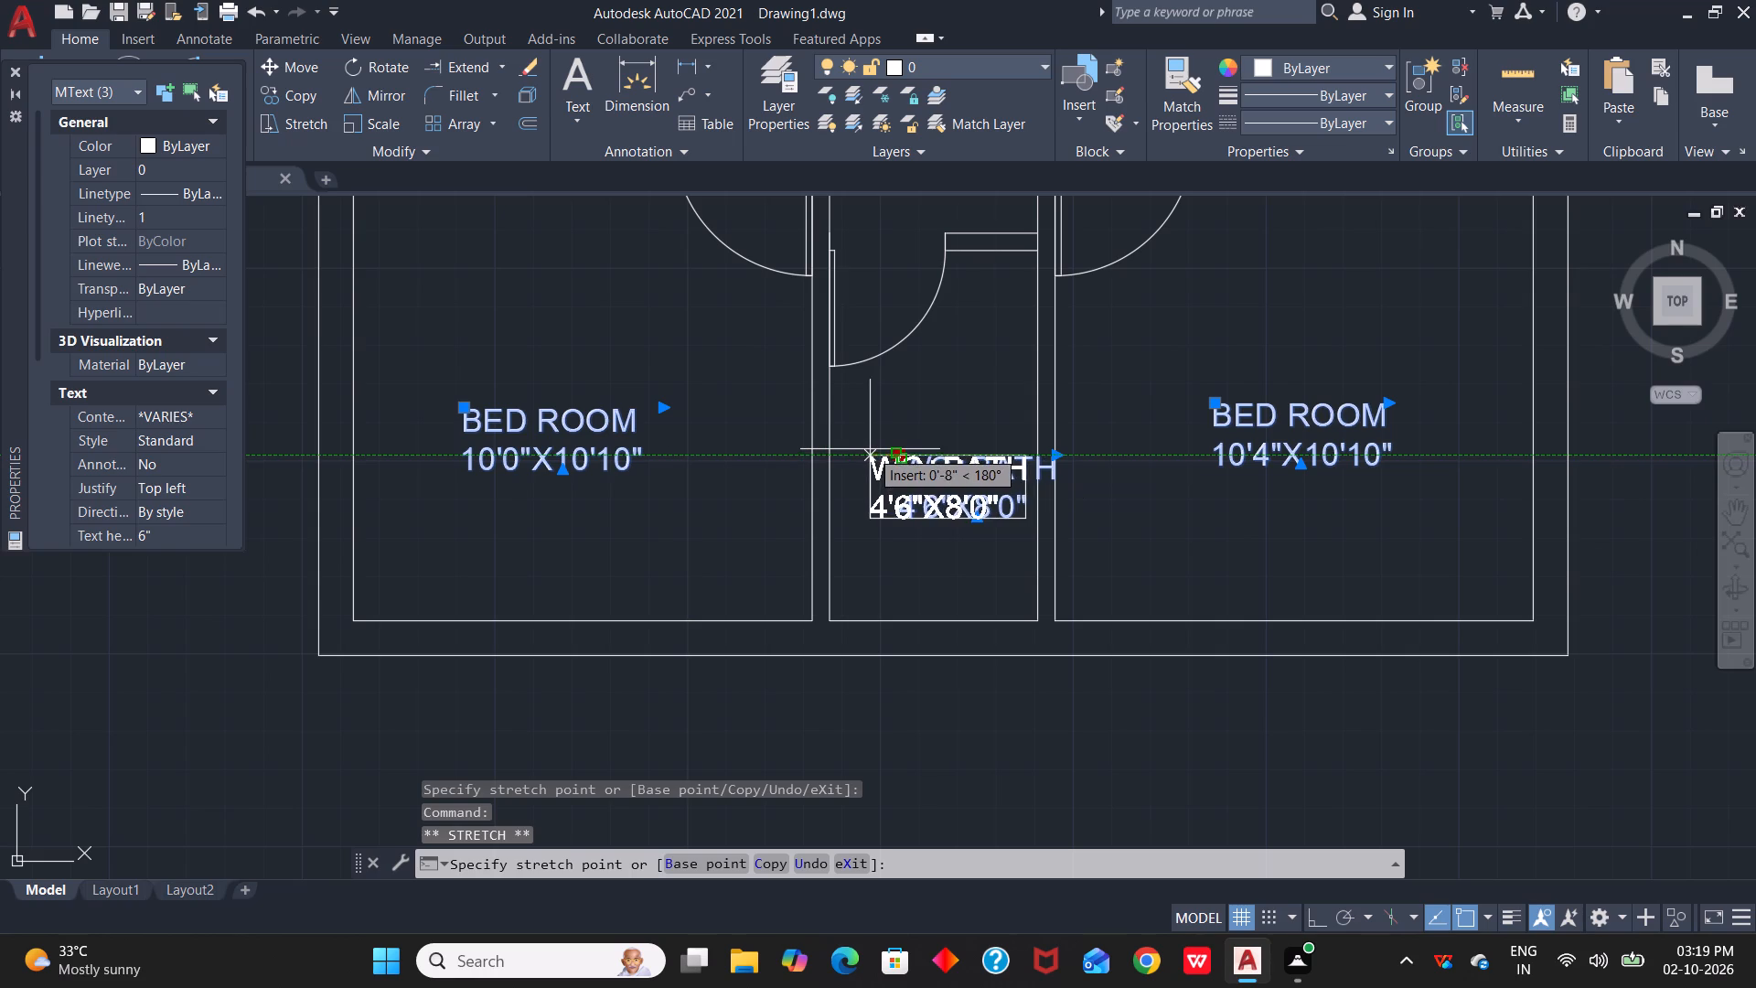
left_click_drag(870, 449, 861, 449)
left_click(862, 449)
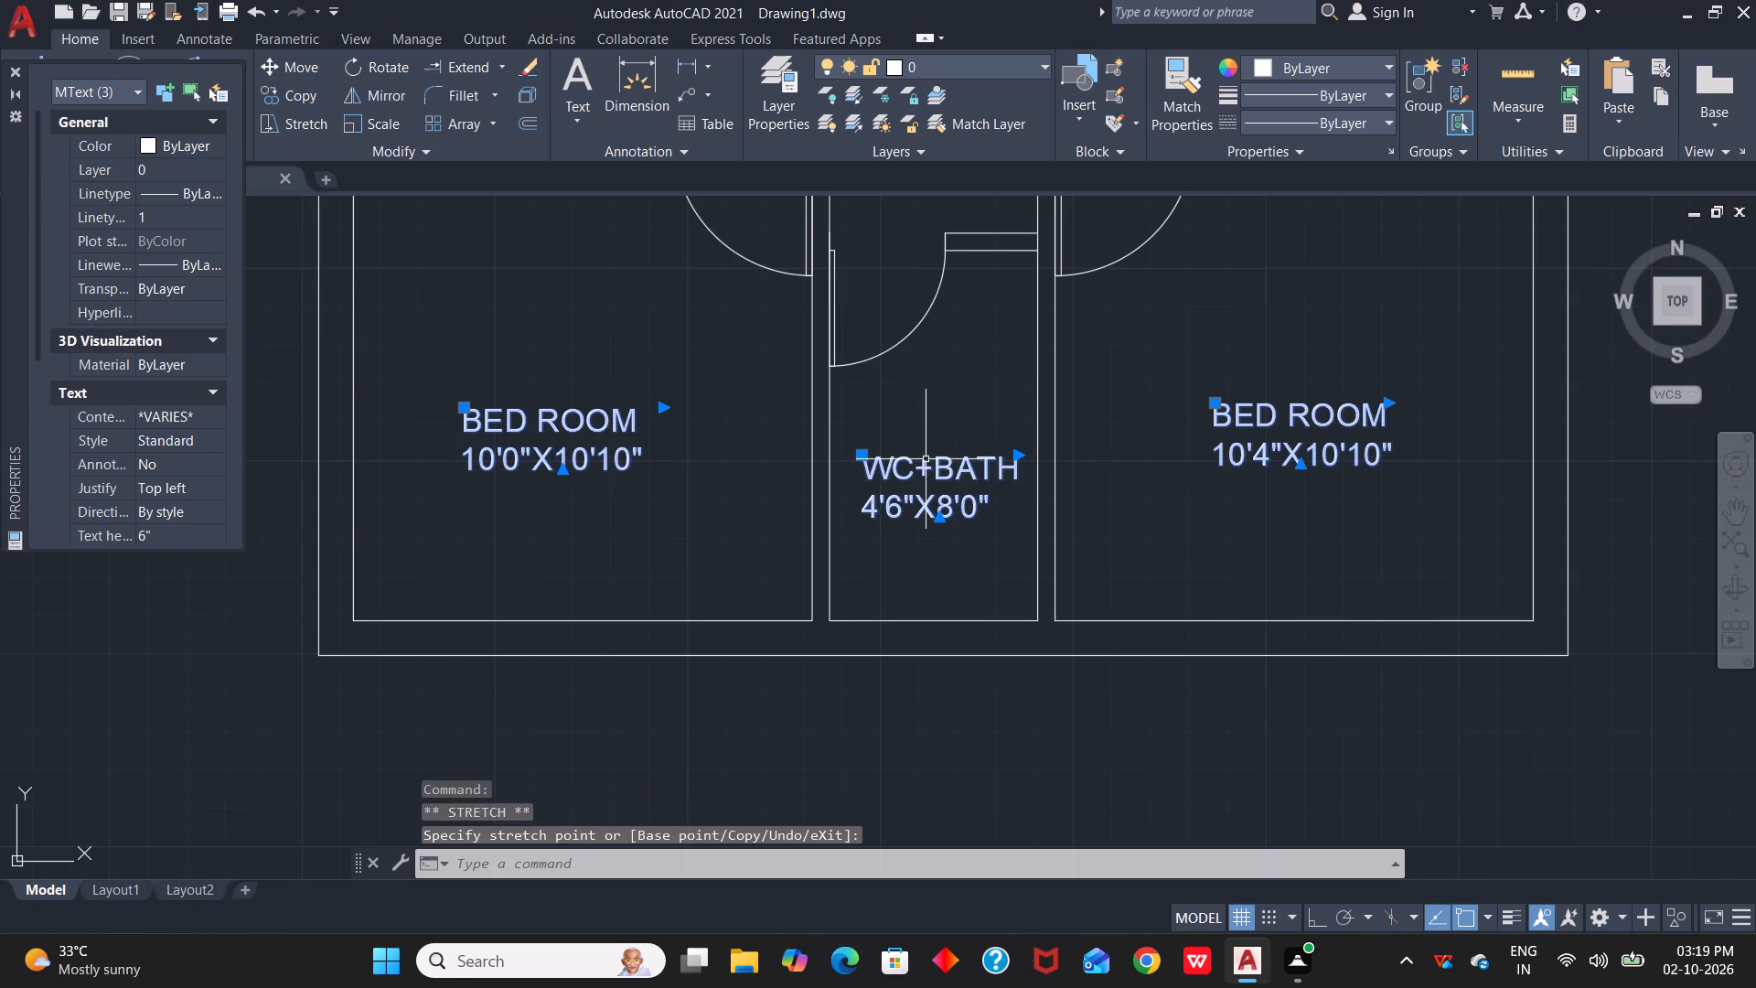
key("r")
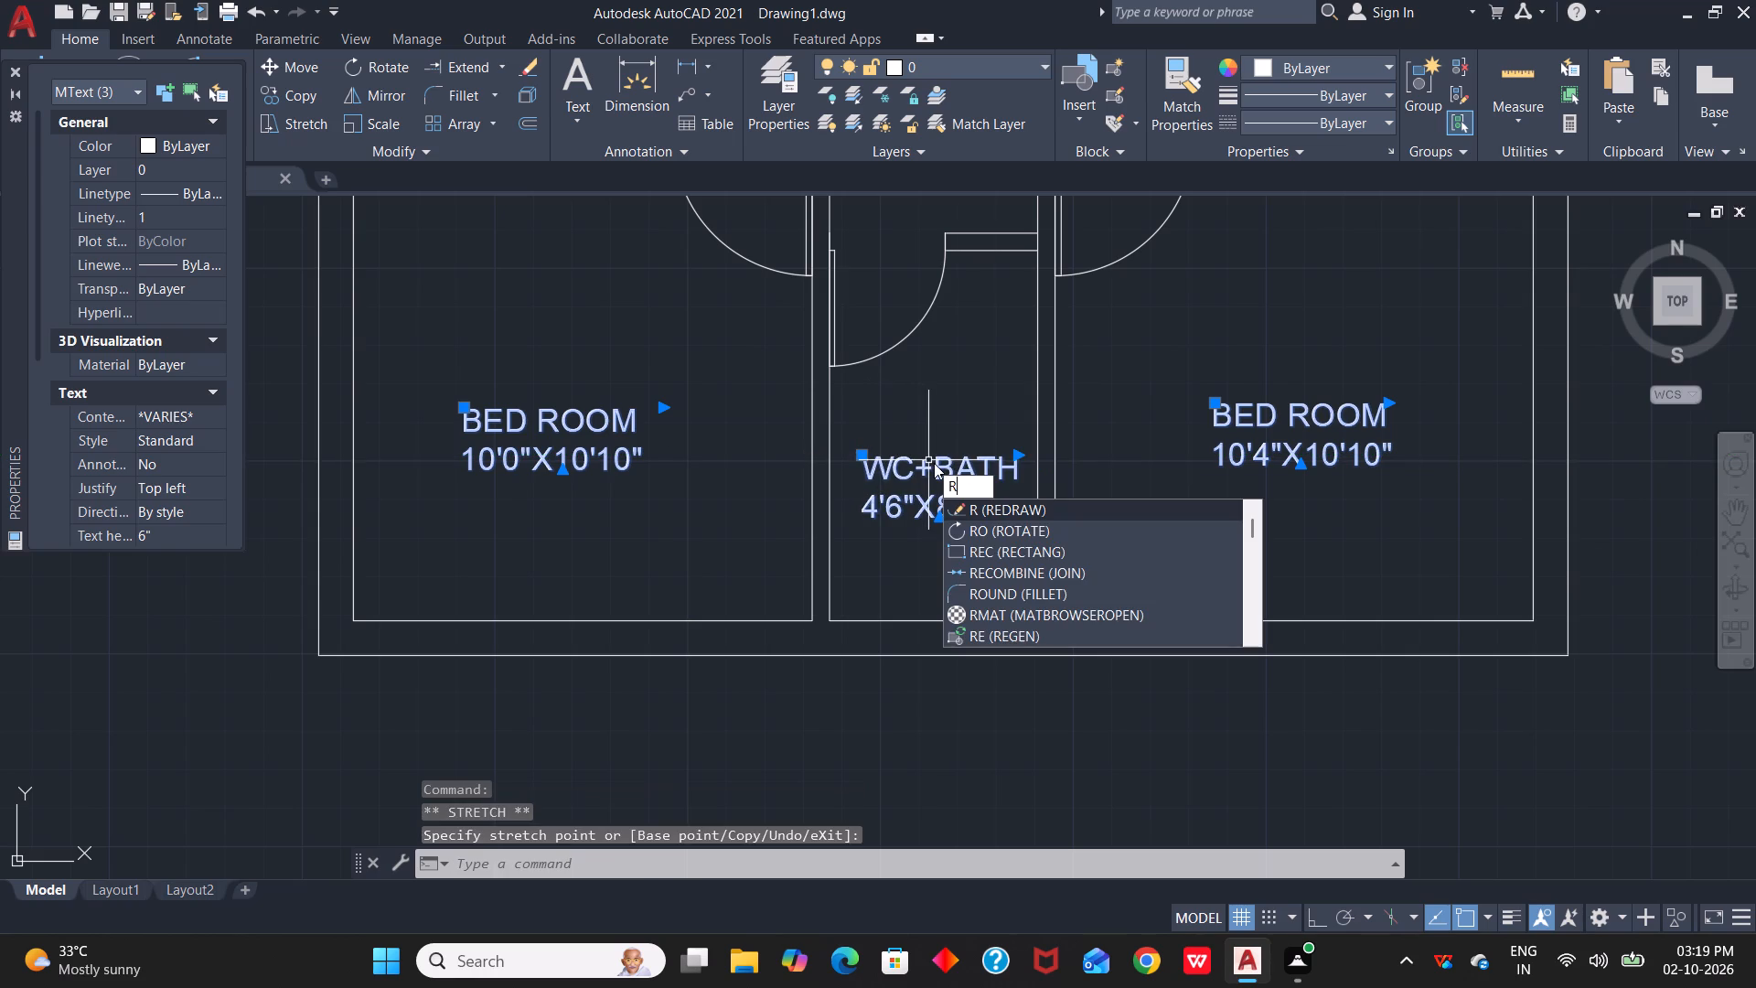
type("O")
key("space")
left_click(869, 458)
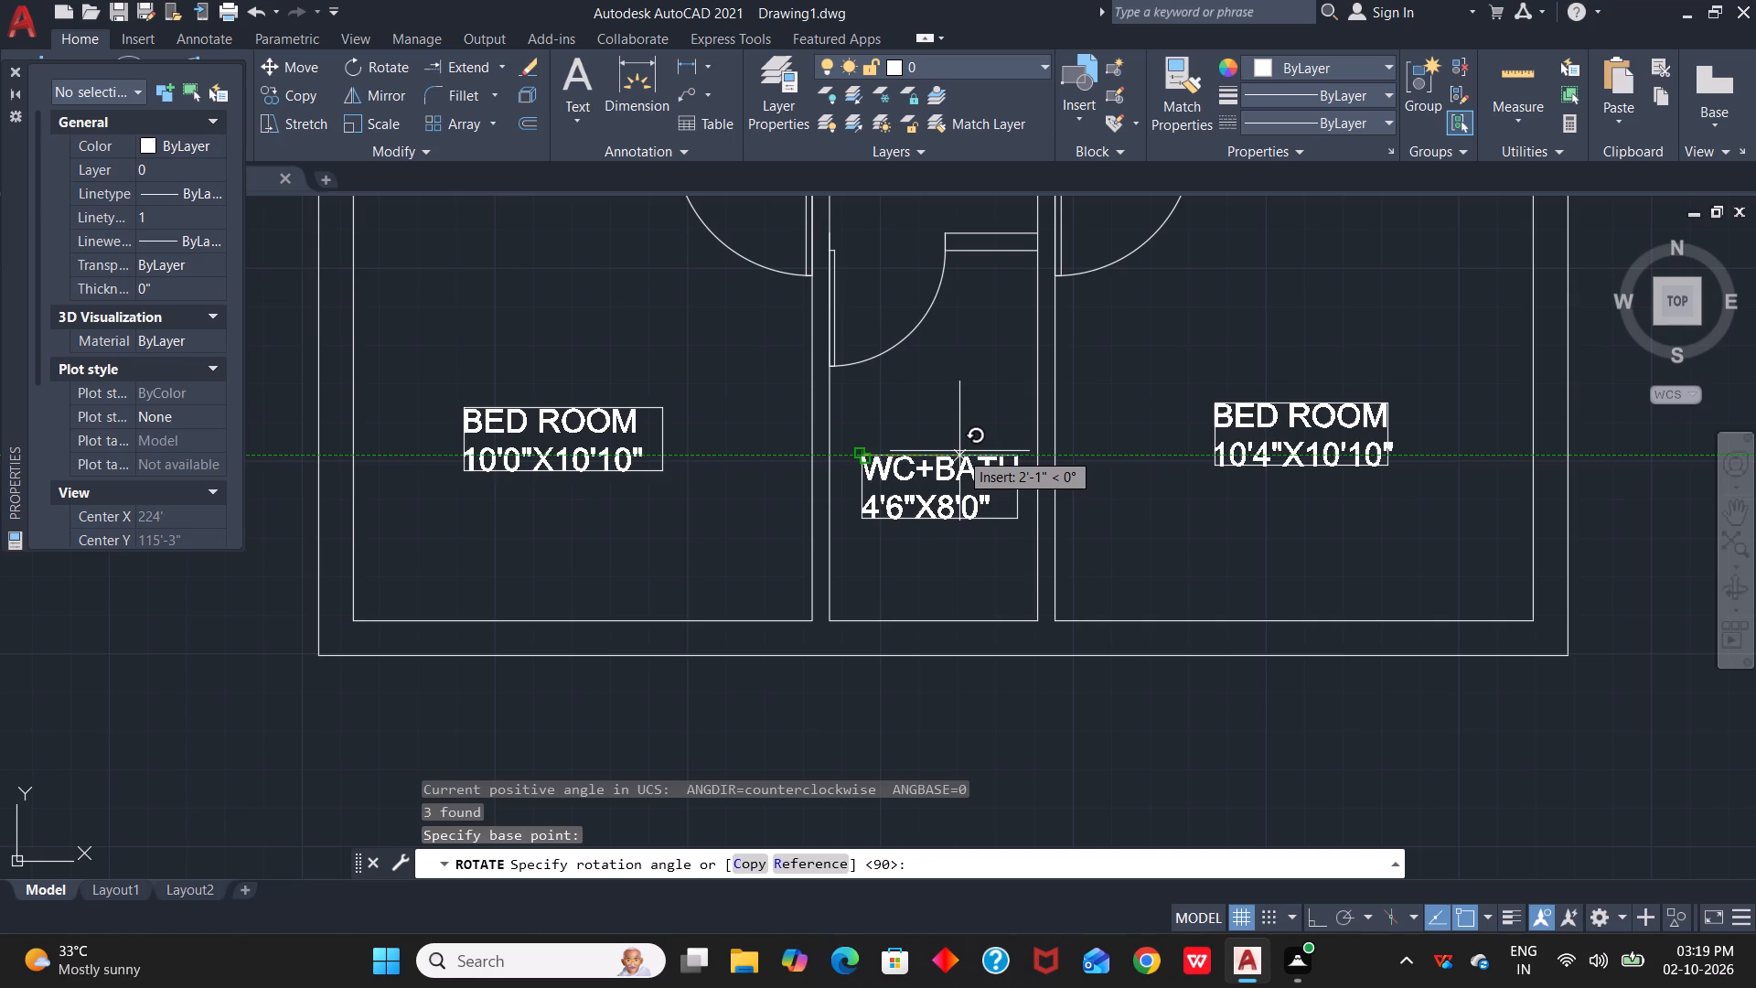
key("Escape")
Rotate only the southern WC+BATH label to 270° about its top-left corner so it reads vertically.
left_click(919, 468)
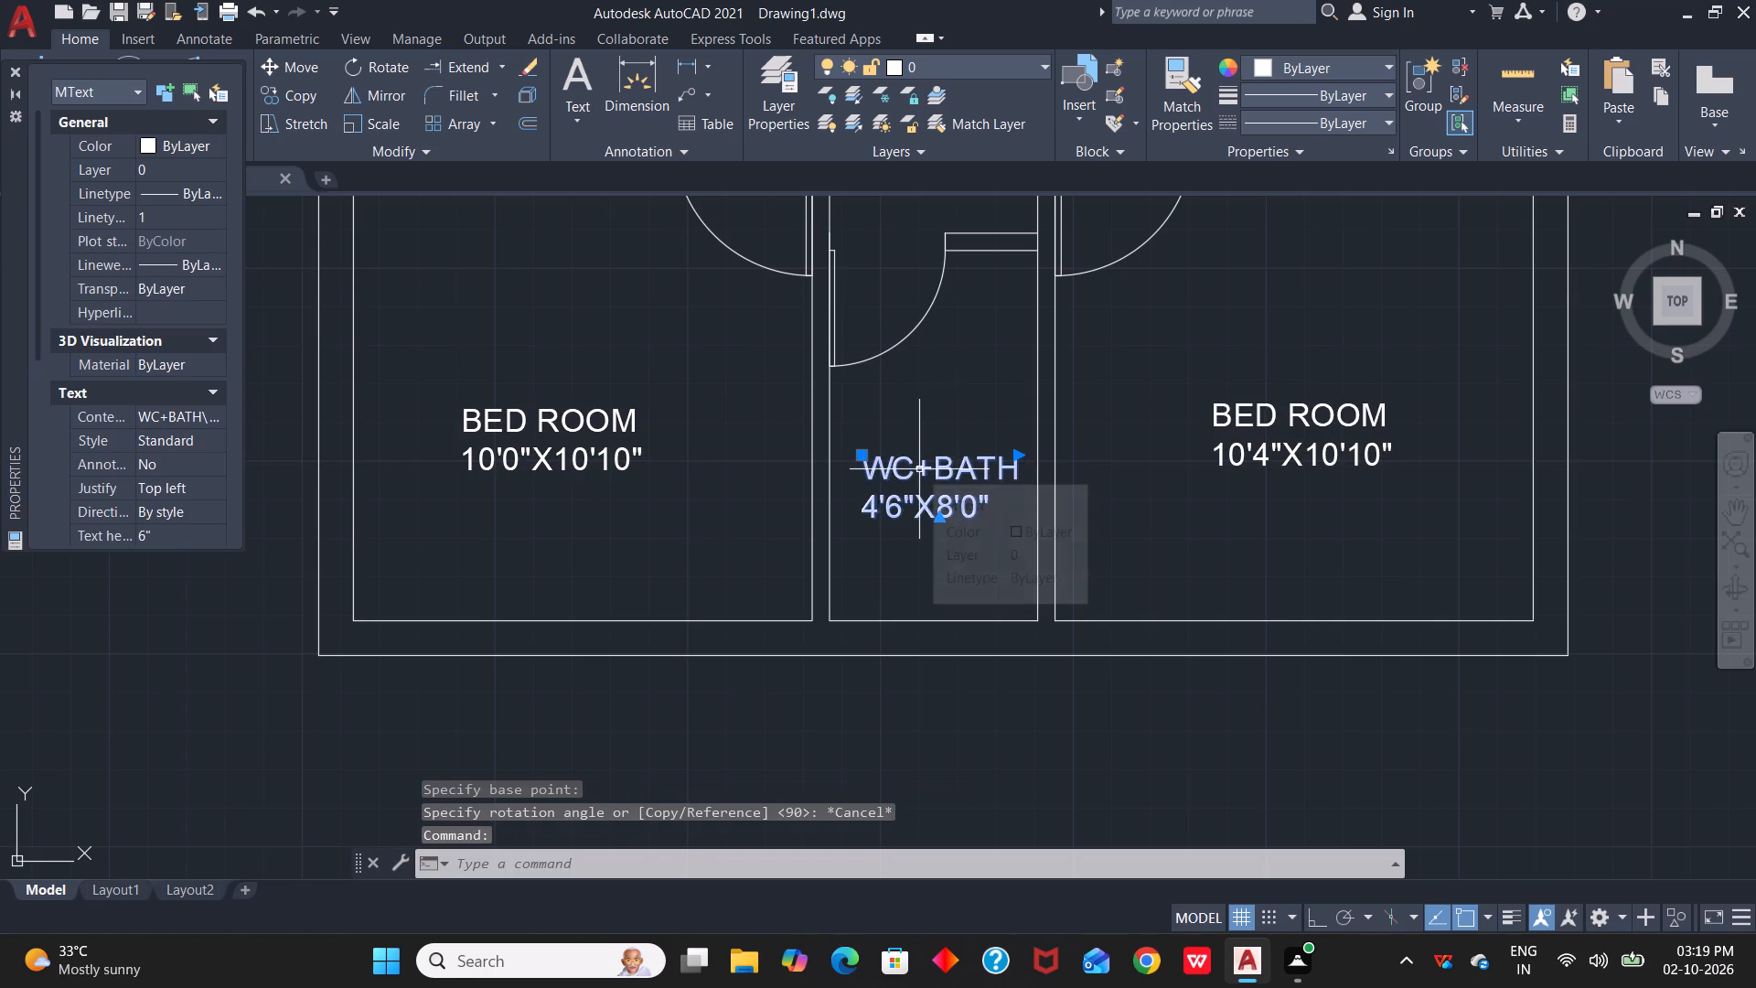
key("r")
key("o")
key("space")
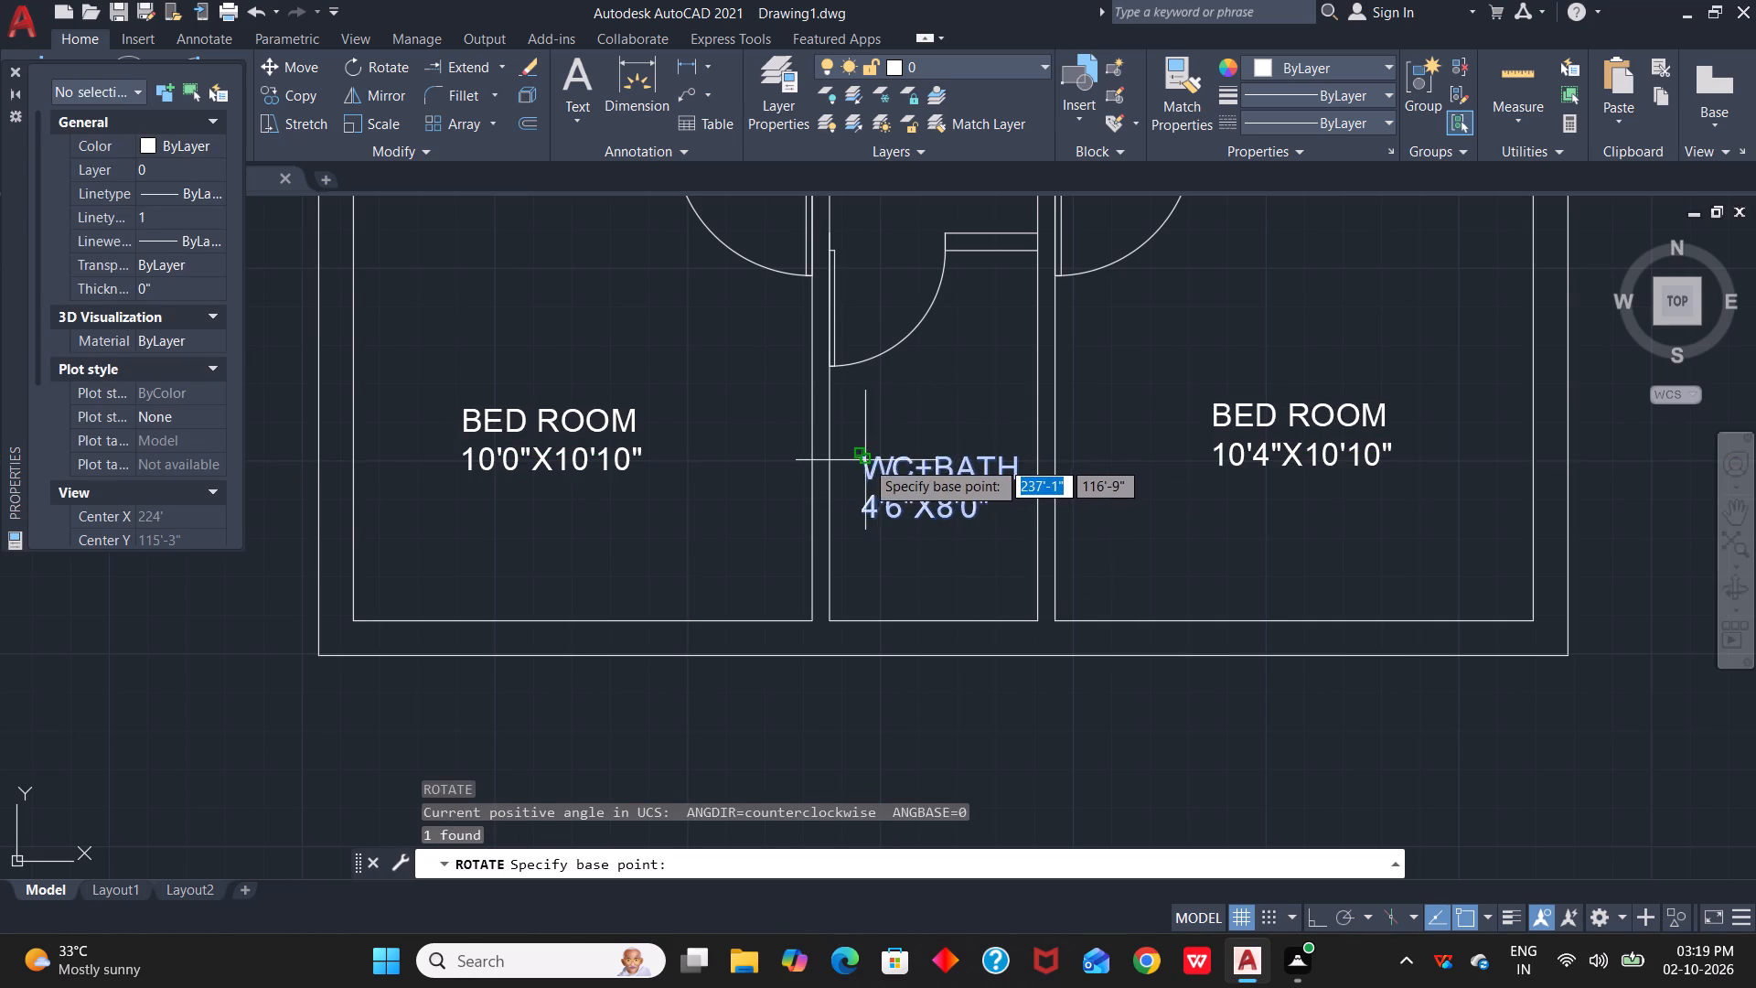
left_click(865, 460)
left_click(861, 521)
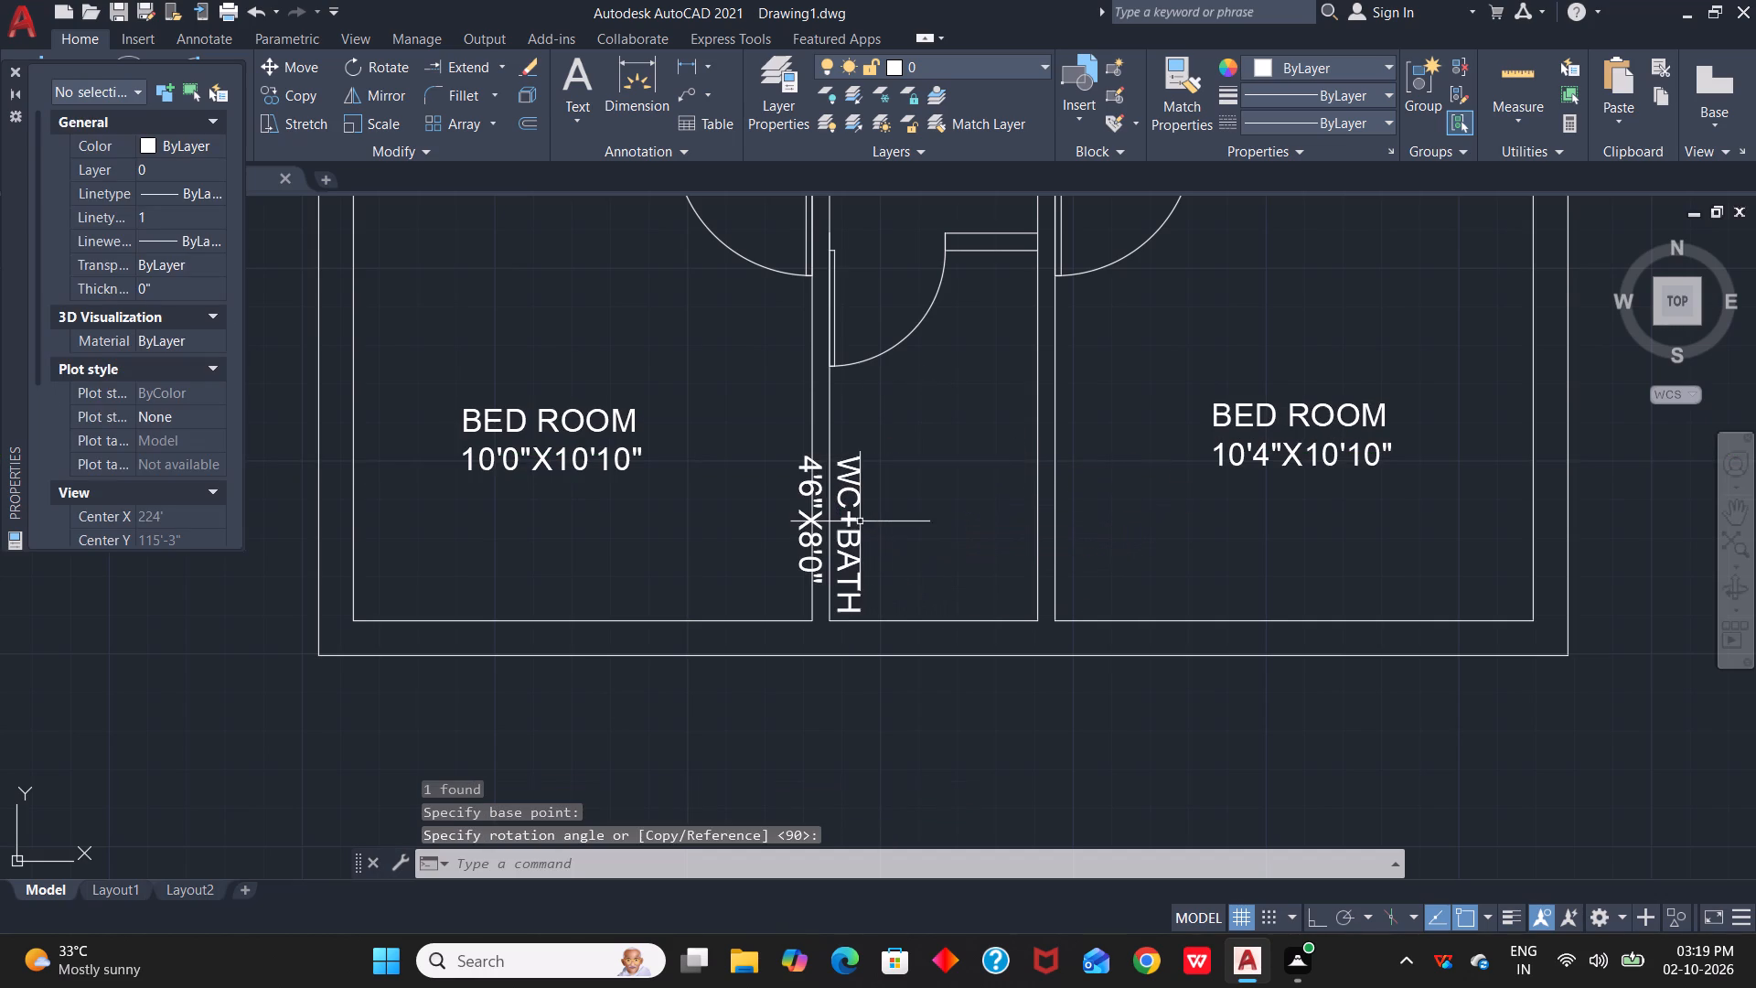
key("Escape")
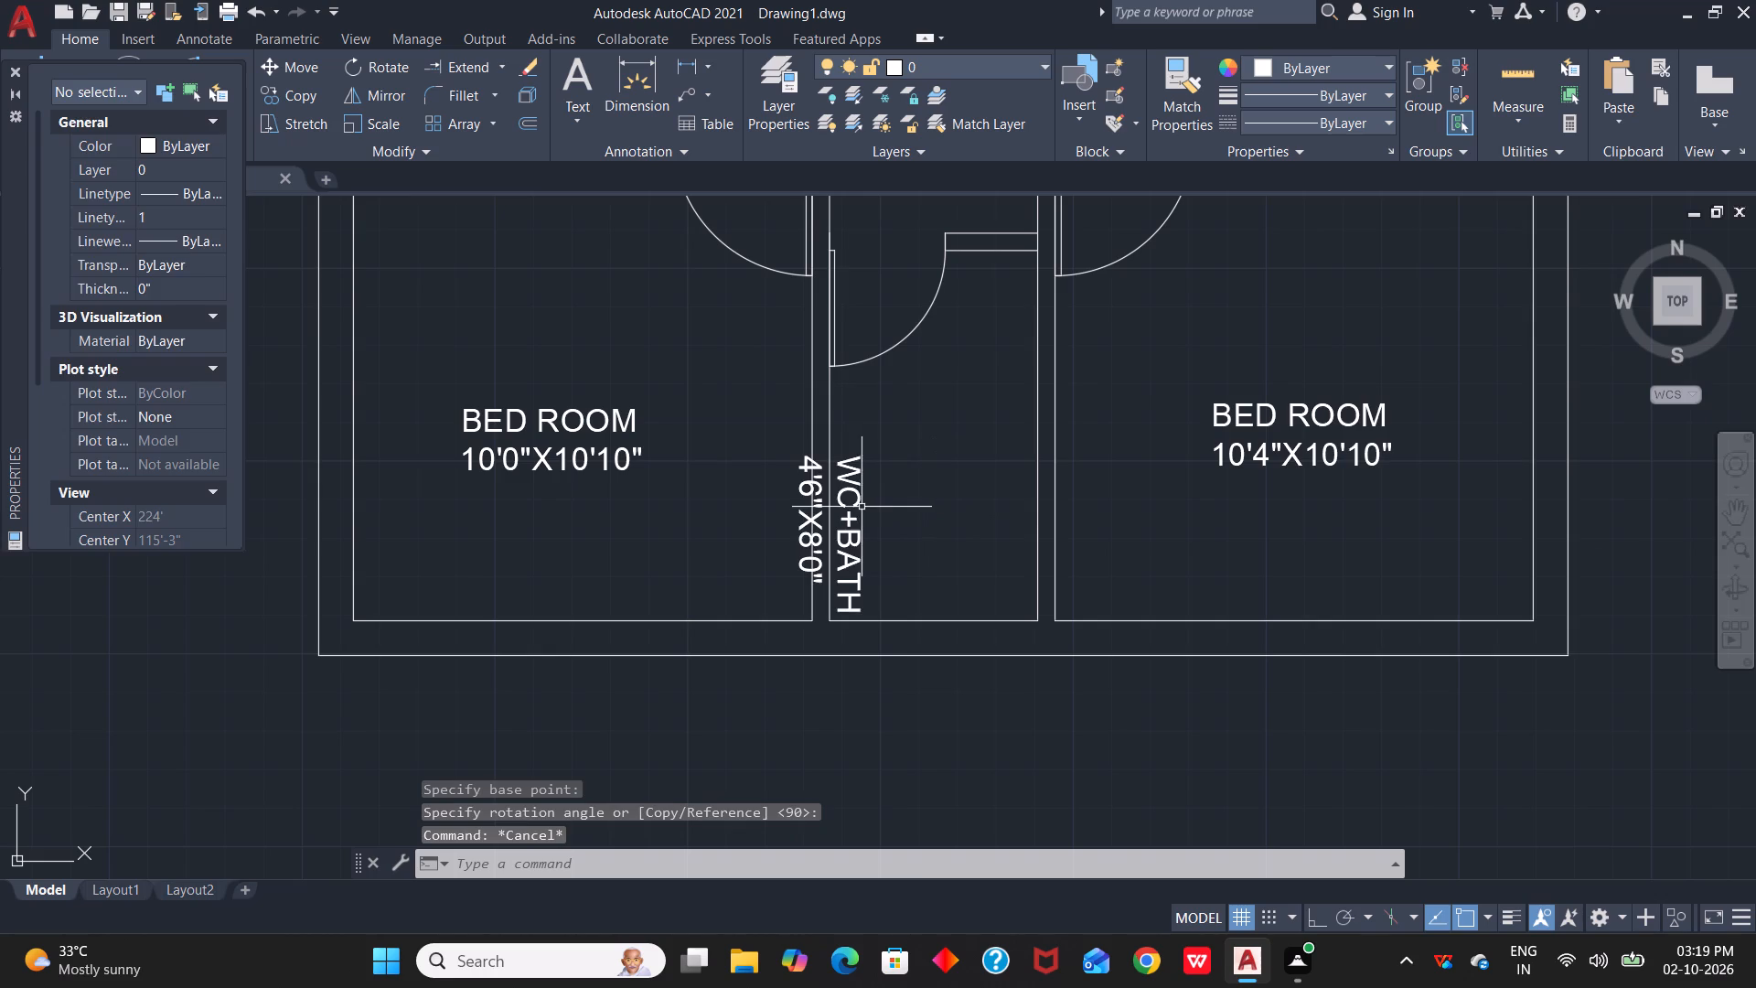
Move the rotated southern WC+BATH label northeast so it sits centrally between the bathroom walls, below the door swing.
left_click(855, 510)
left_click_drag(865, 456, 966, 431)
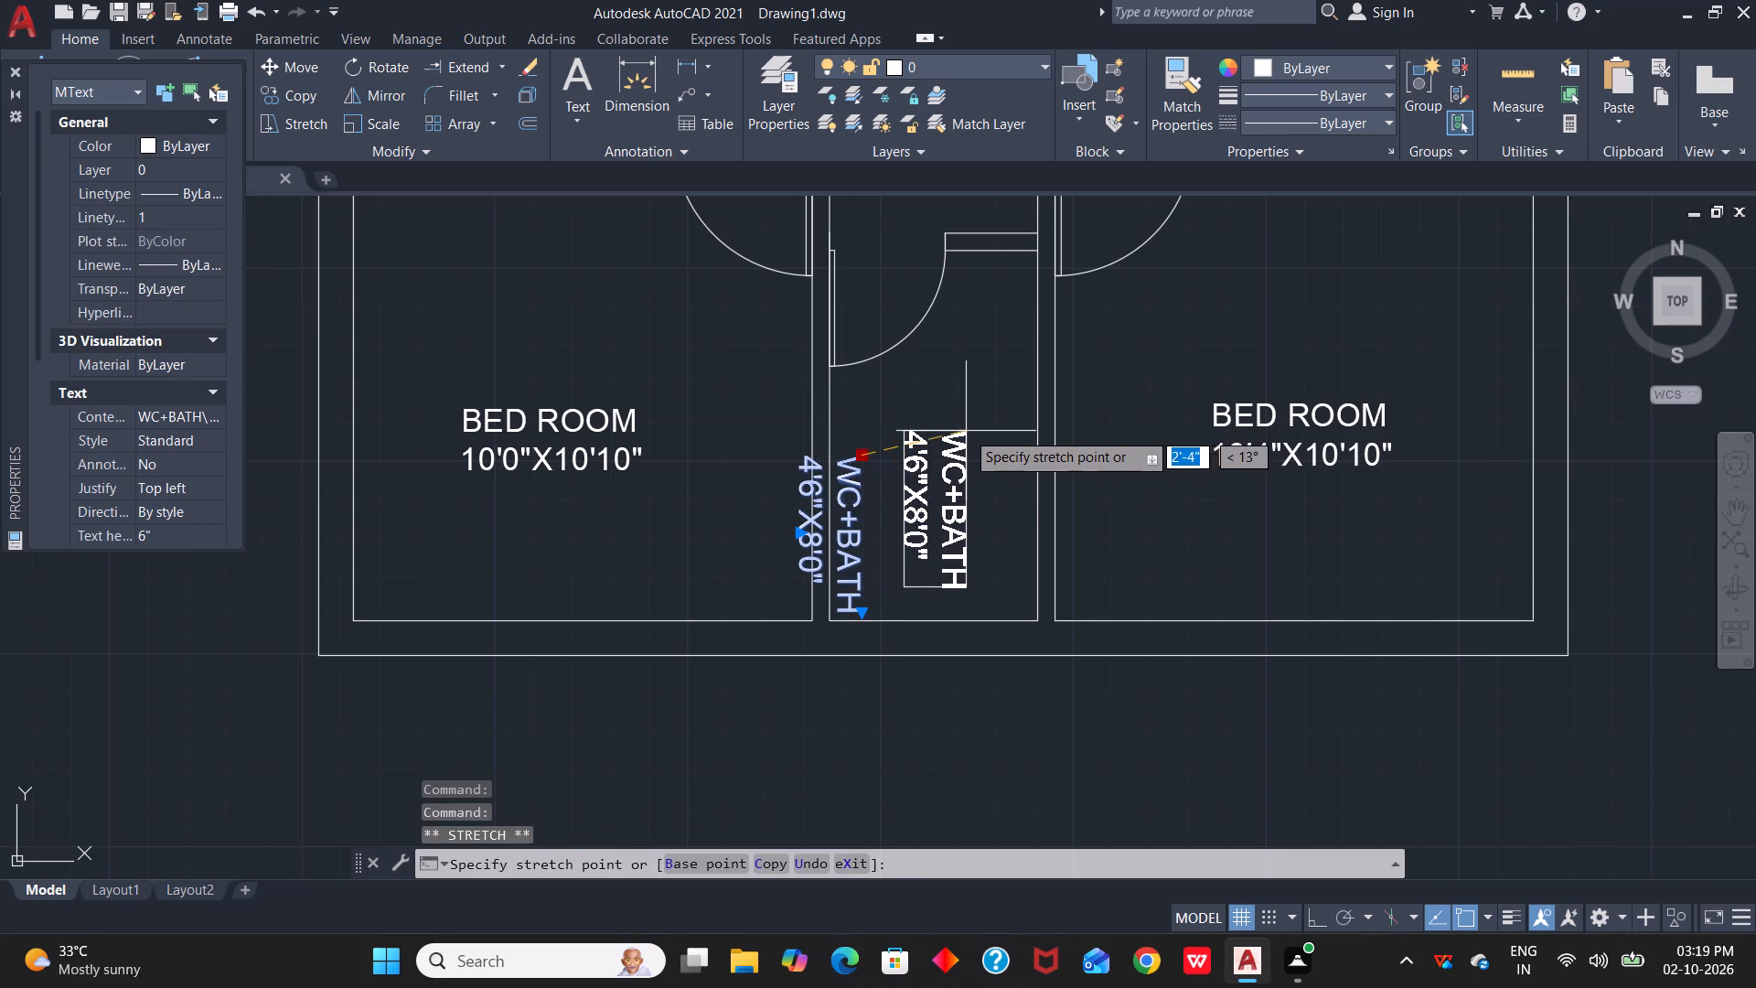
left_click_drag(966, 431, 956, 413)
left_click(956, 413)
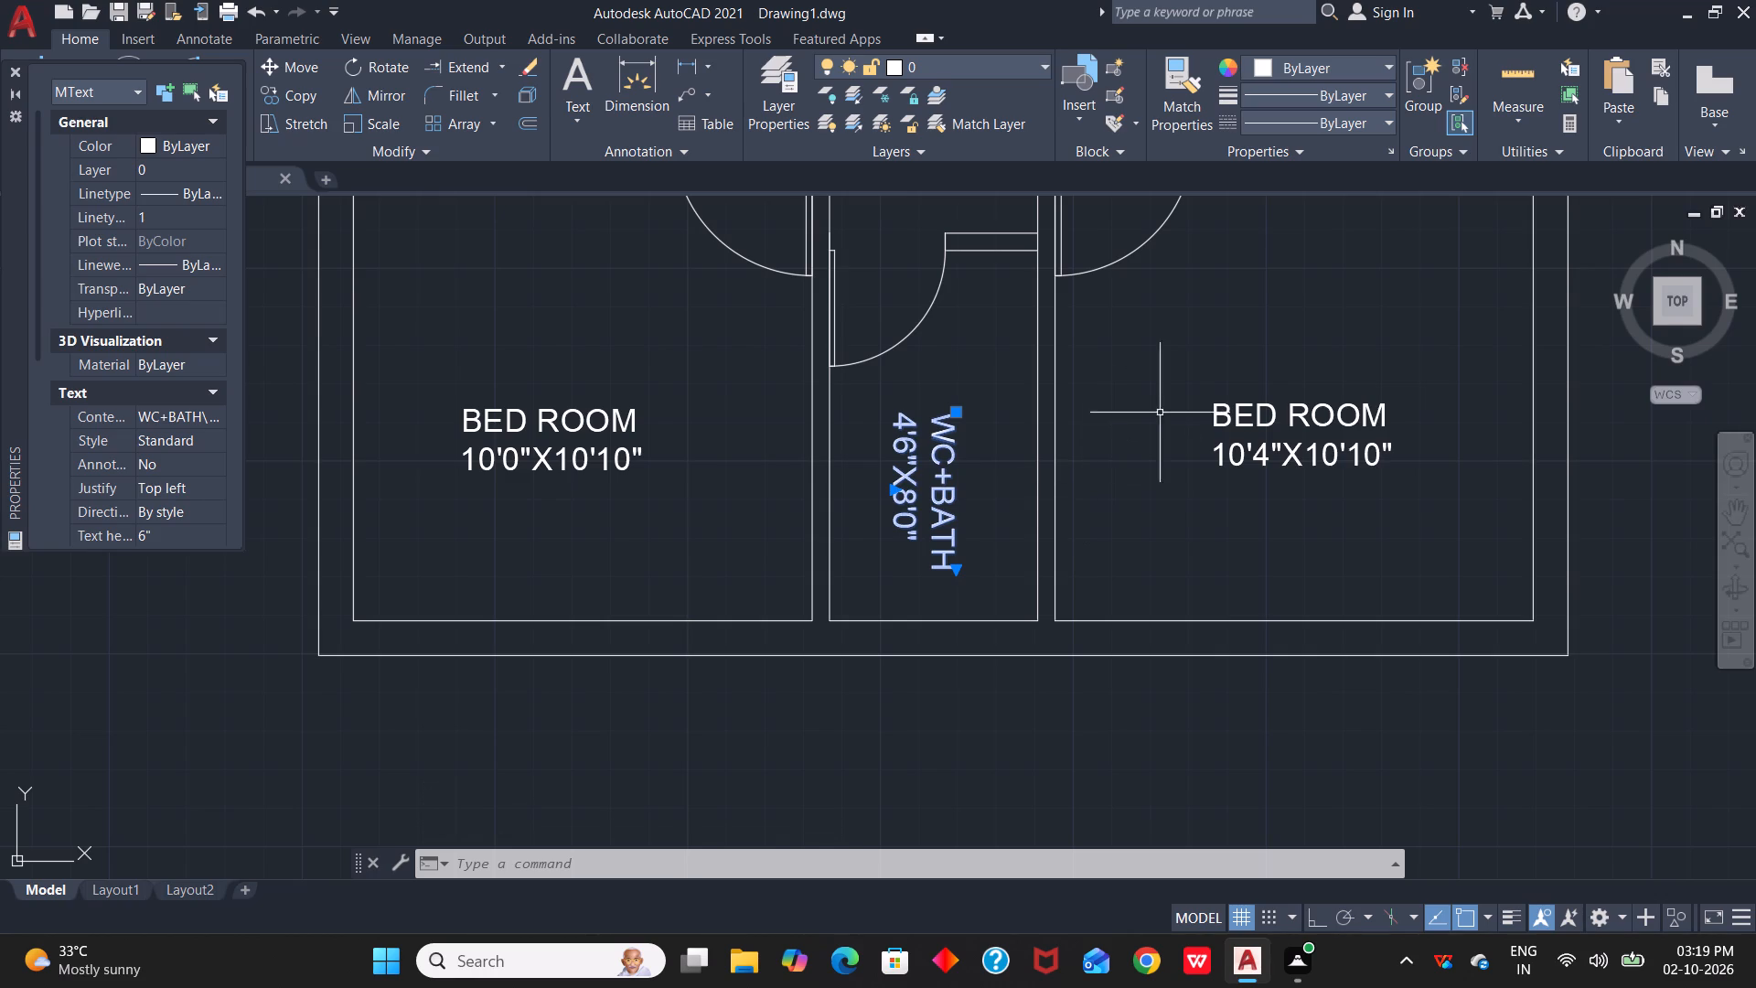
key("Escape")
Move the southern DRAWING label northwest to about the middle of its room.
scroll(1196, 402, "down", 2)
middle_click_drag(1196, 402, 1237, 605)
left_click(1142, 429)
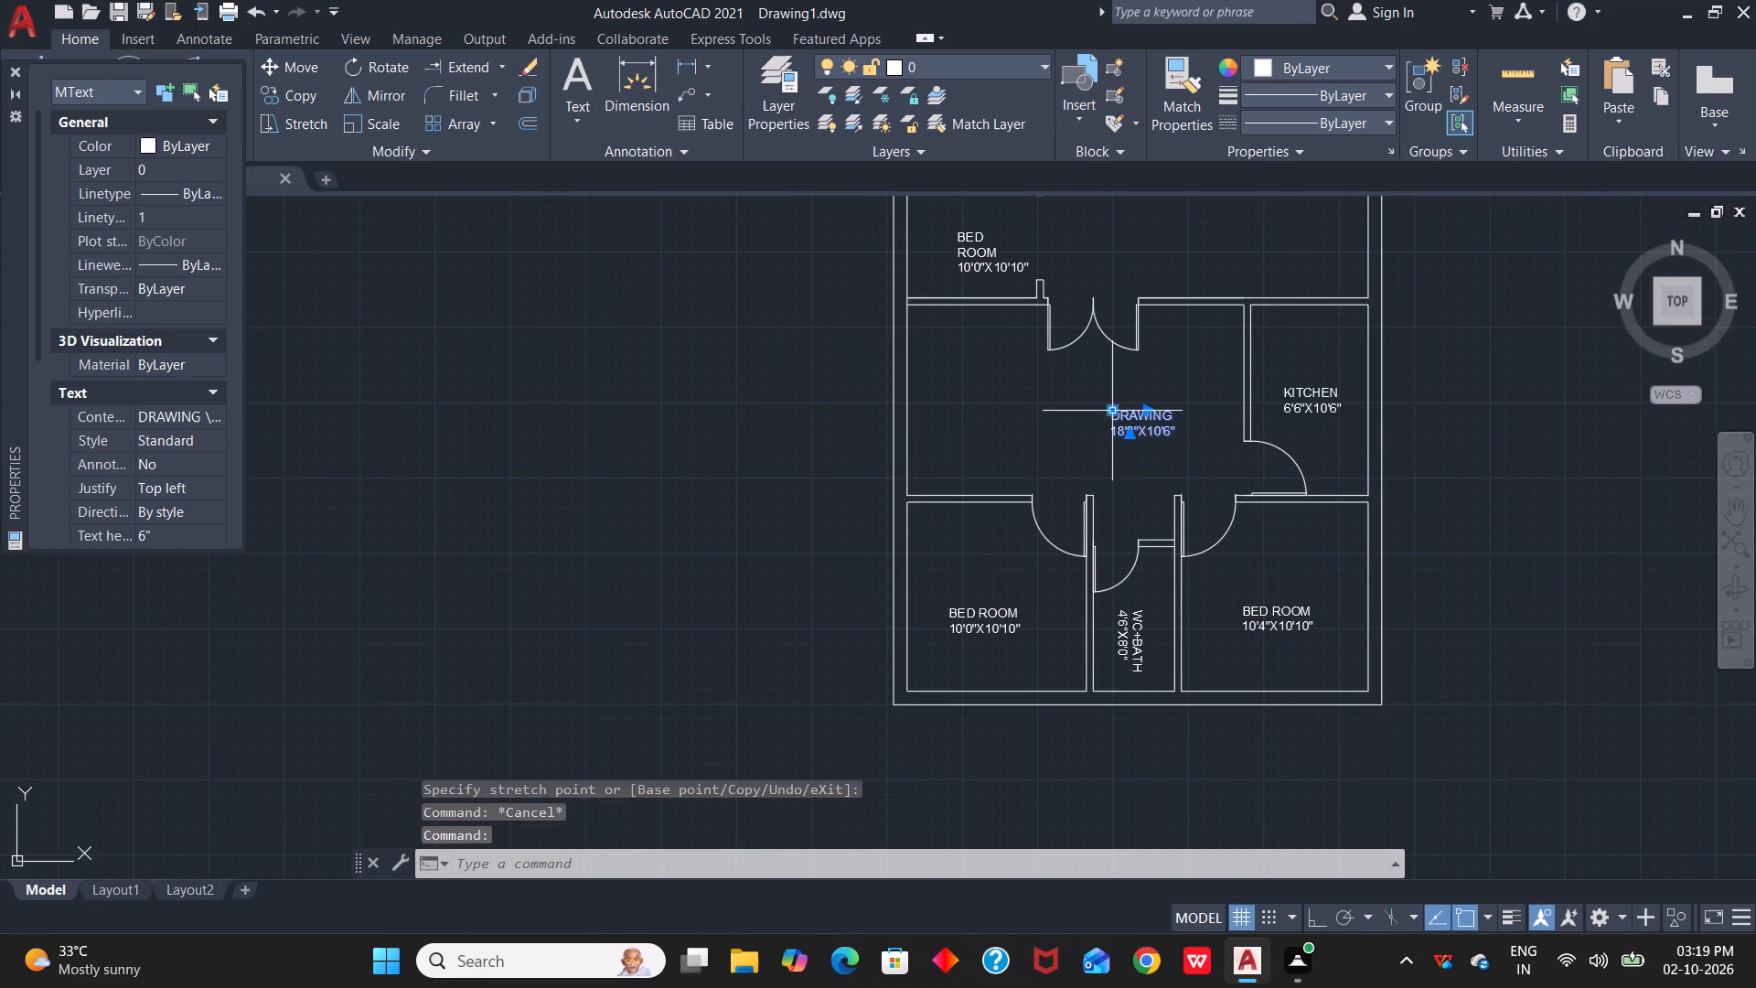
left_click_drag(1115, 415, 1048, 403)
left_click(1048, 403)
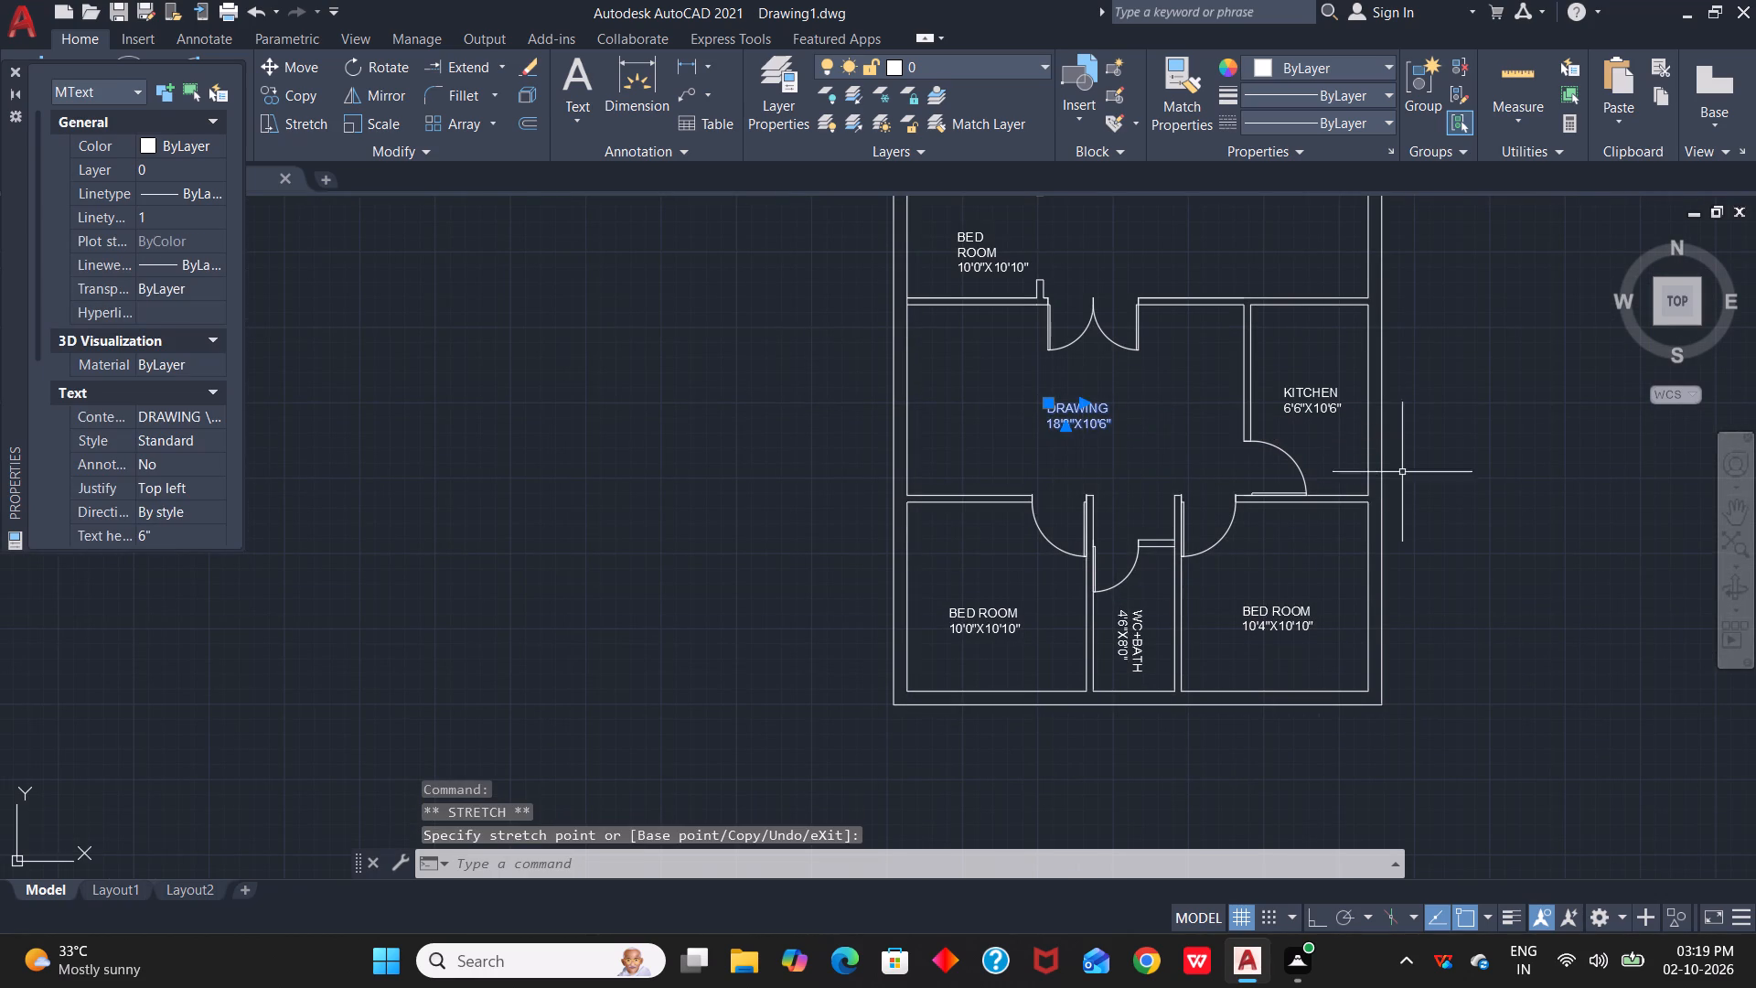
left_click(1290, 401)
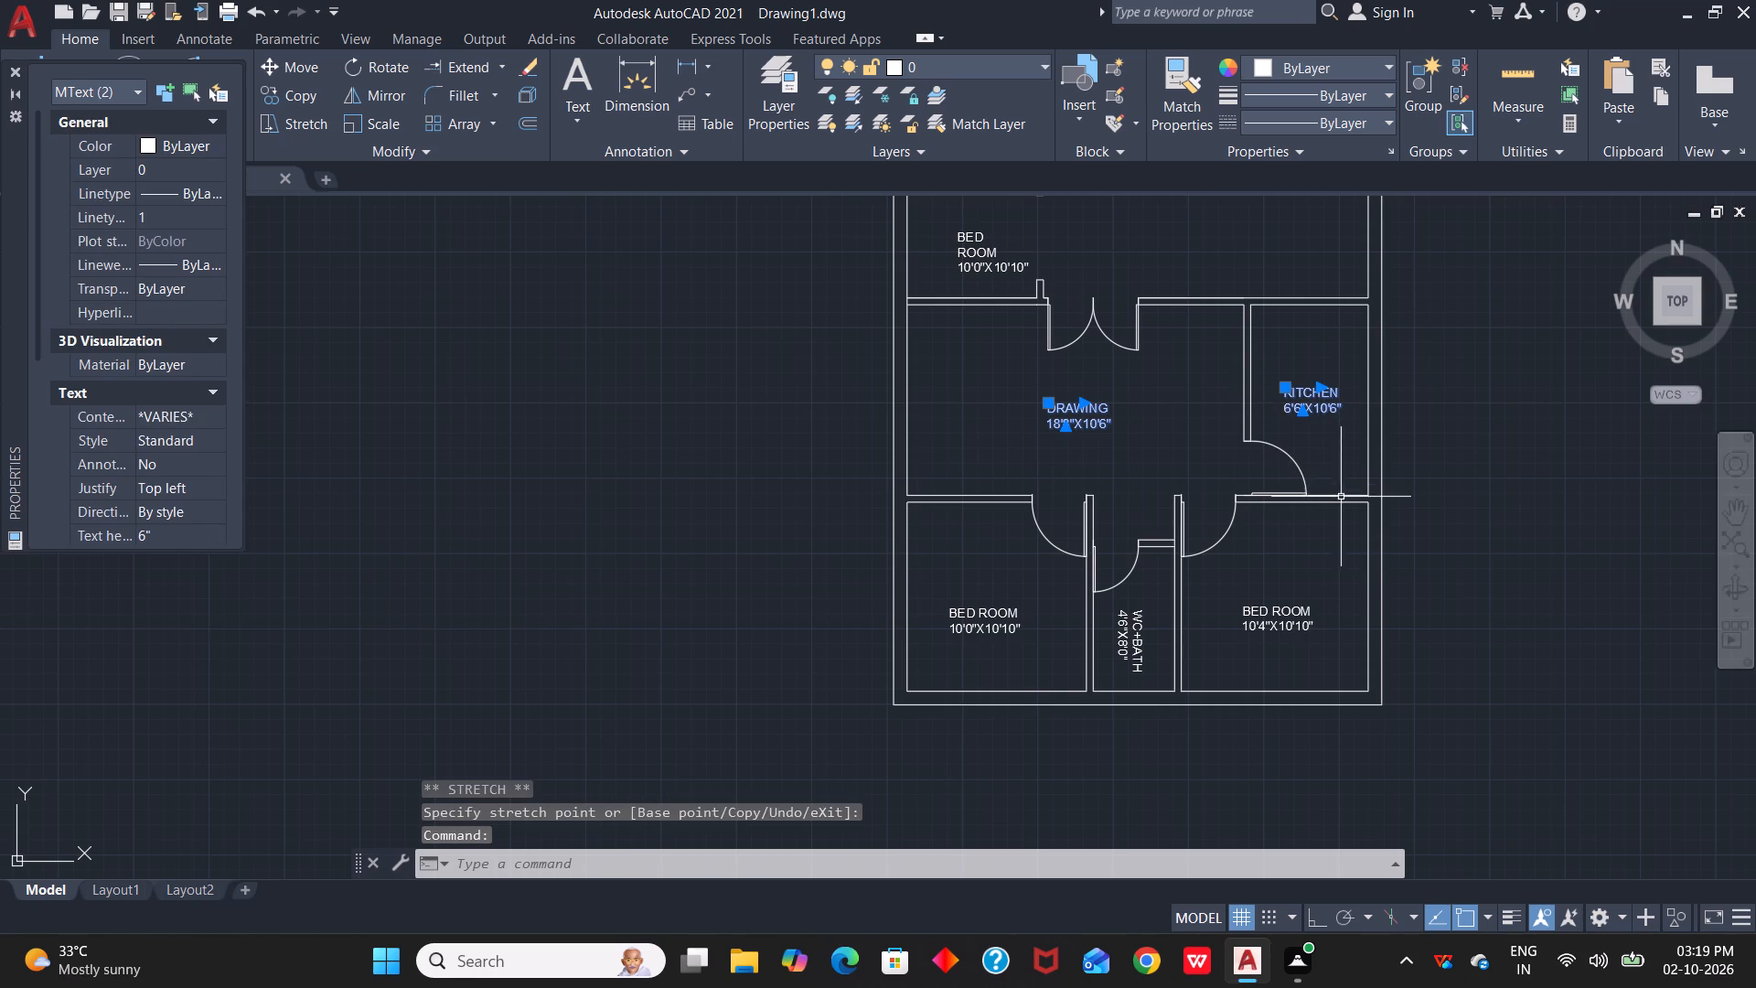
key("Escape")
Move the northern KITCHEN label west so it sits centrally between the kitchen walls.
scroll(1327, 351, "down", 1)
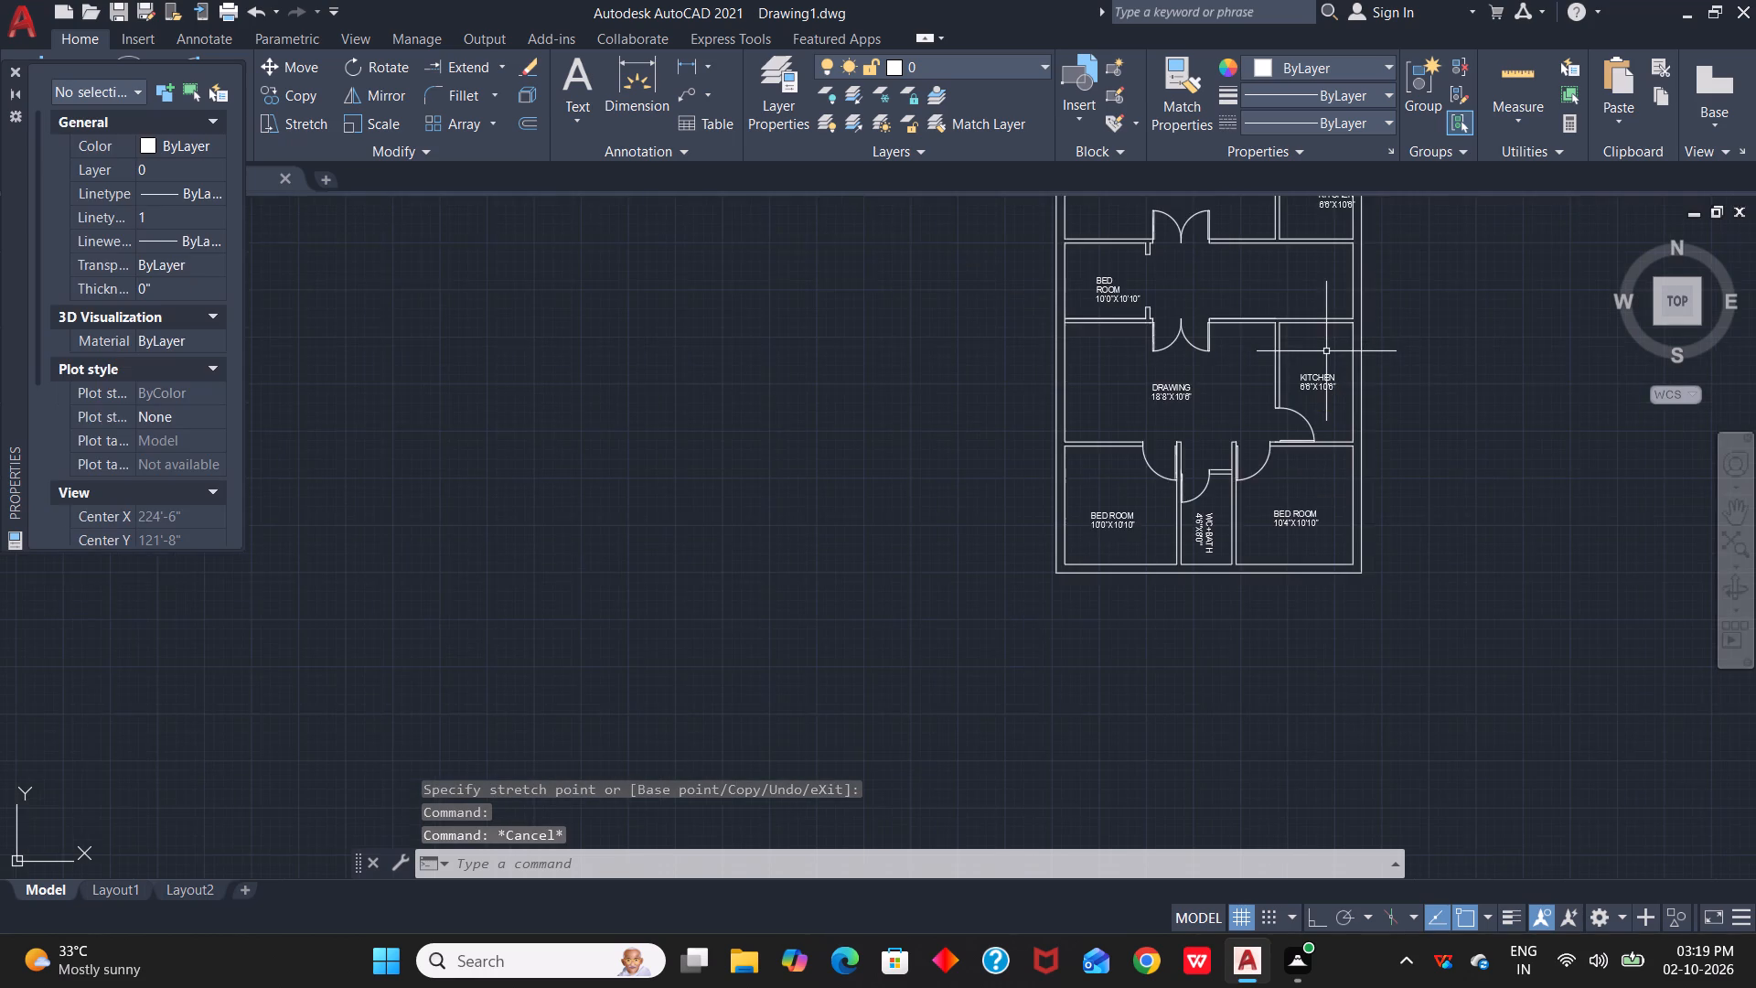
middle_click_drag(1325, 352, 1351, 583)
left_click(1364, 427)
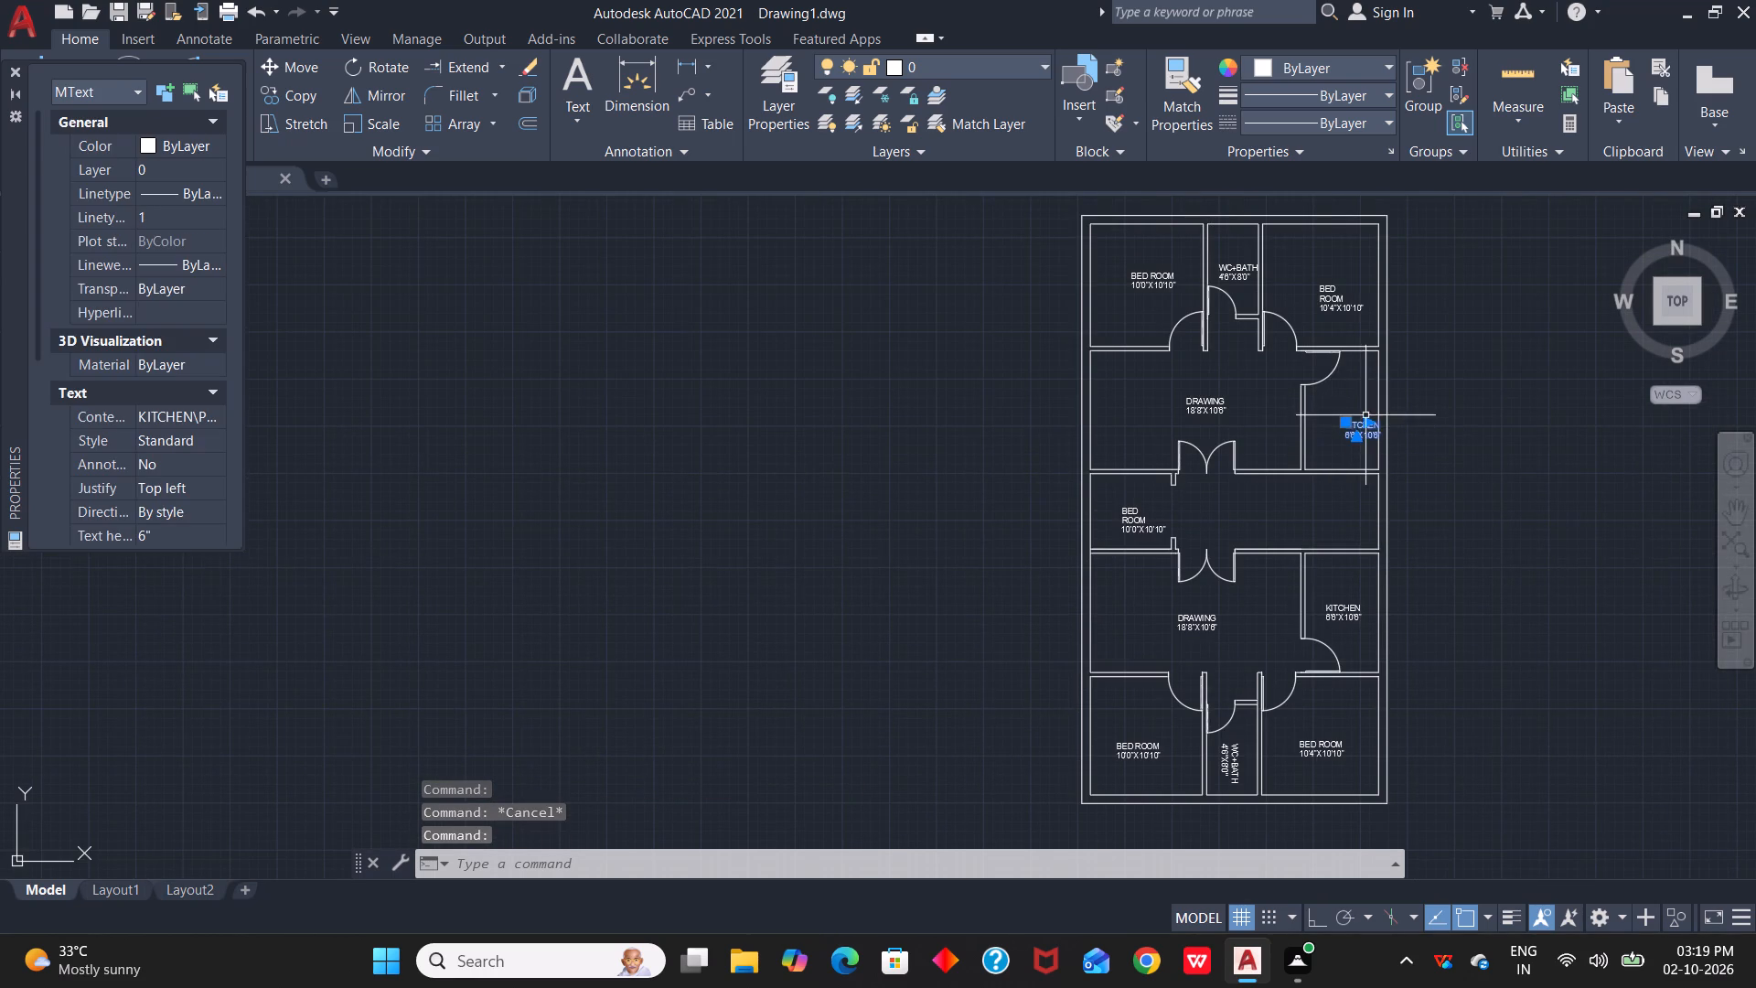
scroll(1348, 422, "up", 2)
left_click_drag(1334, 421, 1266, 419)
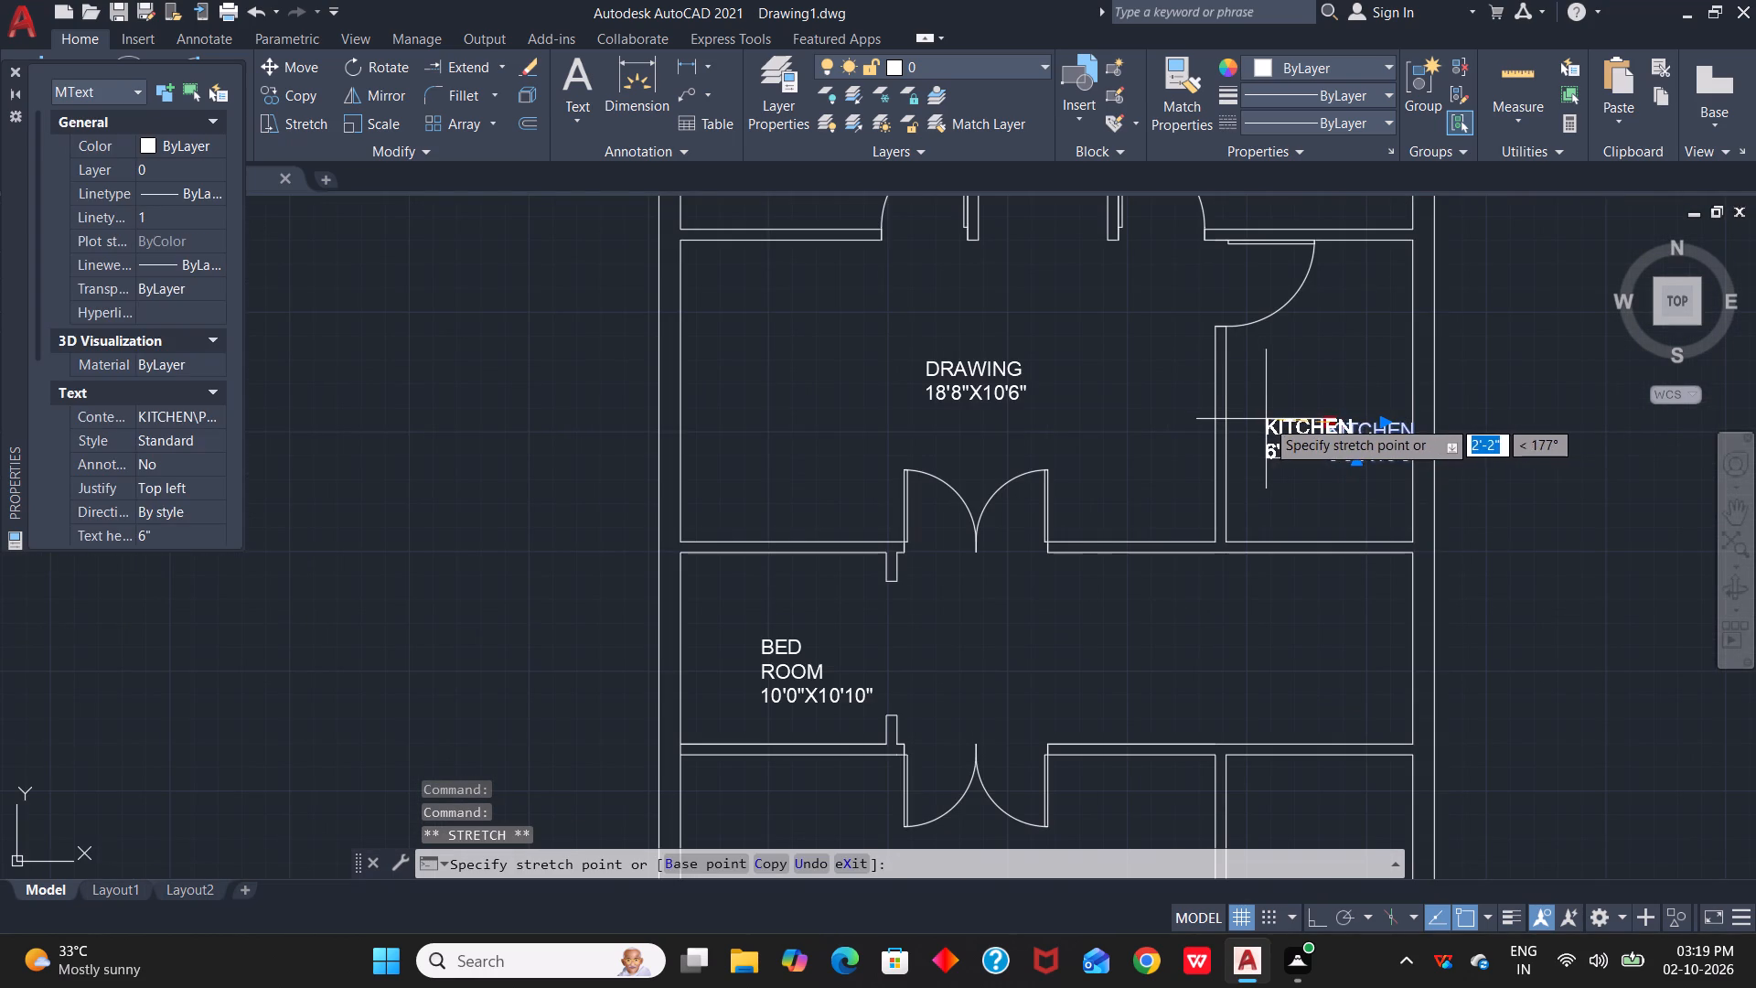
left_click_drag(1266, 419, 1269, 419)
left_click(1269, 419)
Widen the northeast bedroom label's text frame so BED ROOM fits on one line, and move the label northwest to the room's centre.
scroll(1306, 407, "down", 2)
middle_click_drag(1317, 400, 1320, 537)
scroll(1316, 394, "up", 2)
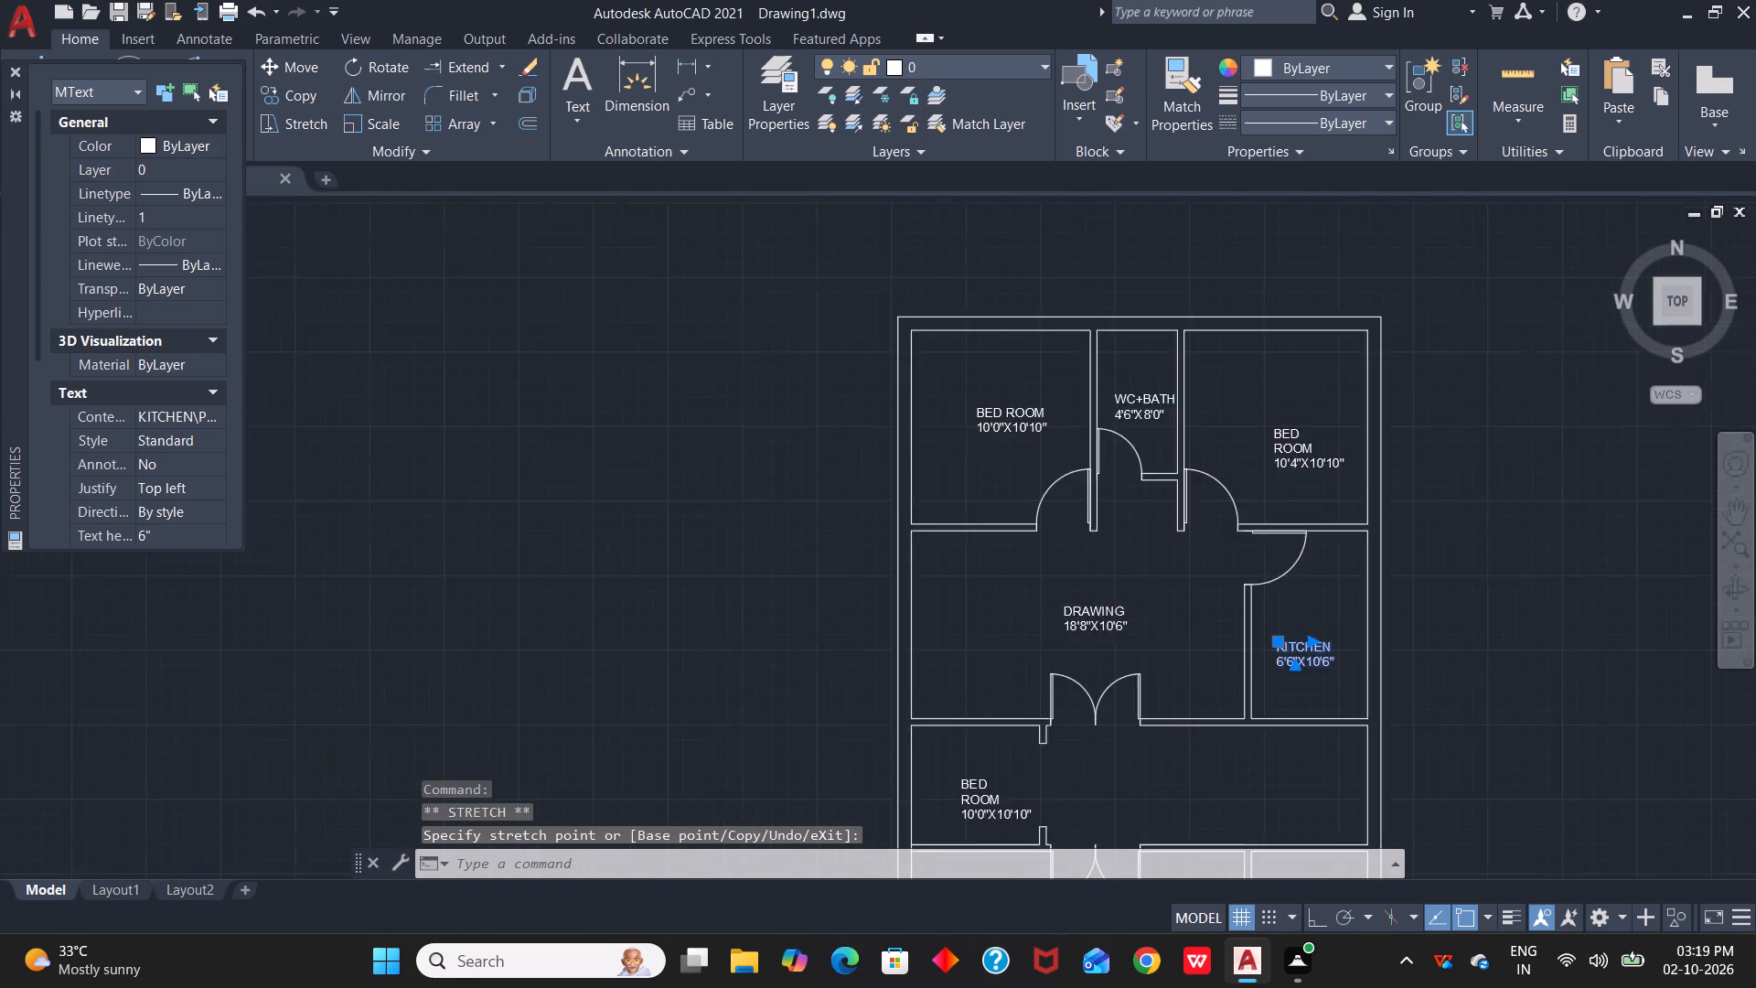
left_click(1265, 465)
left_click(1258, 459)
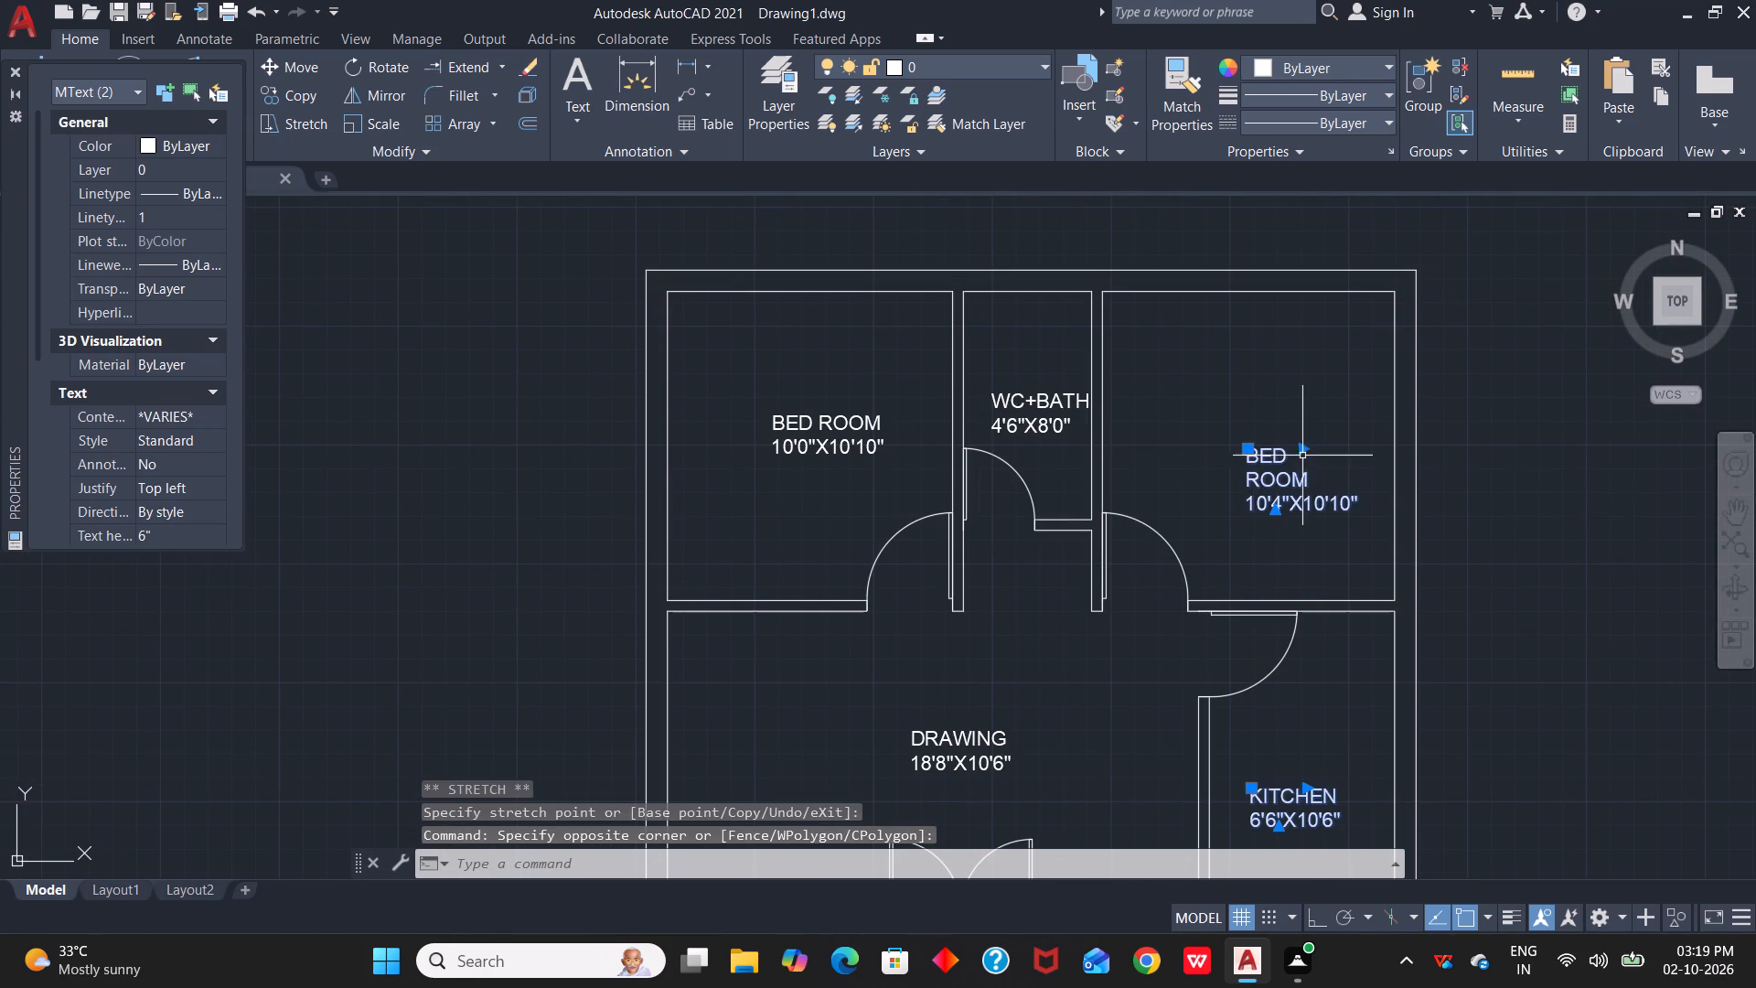
left_click_drag(1301, 450, 1359, 449)
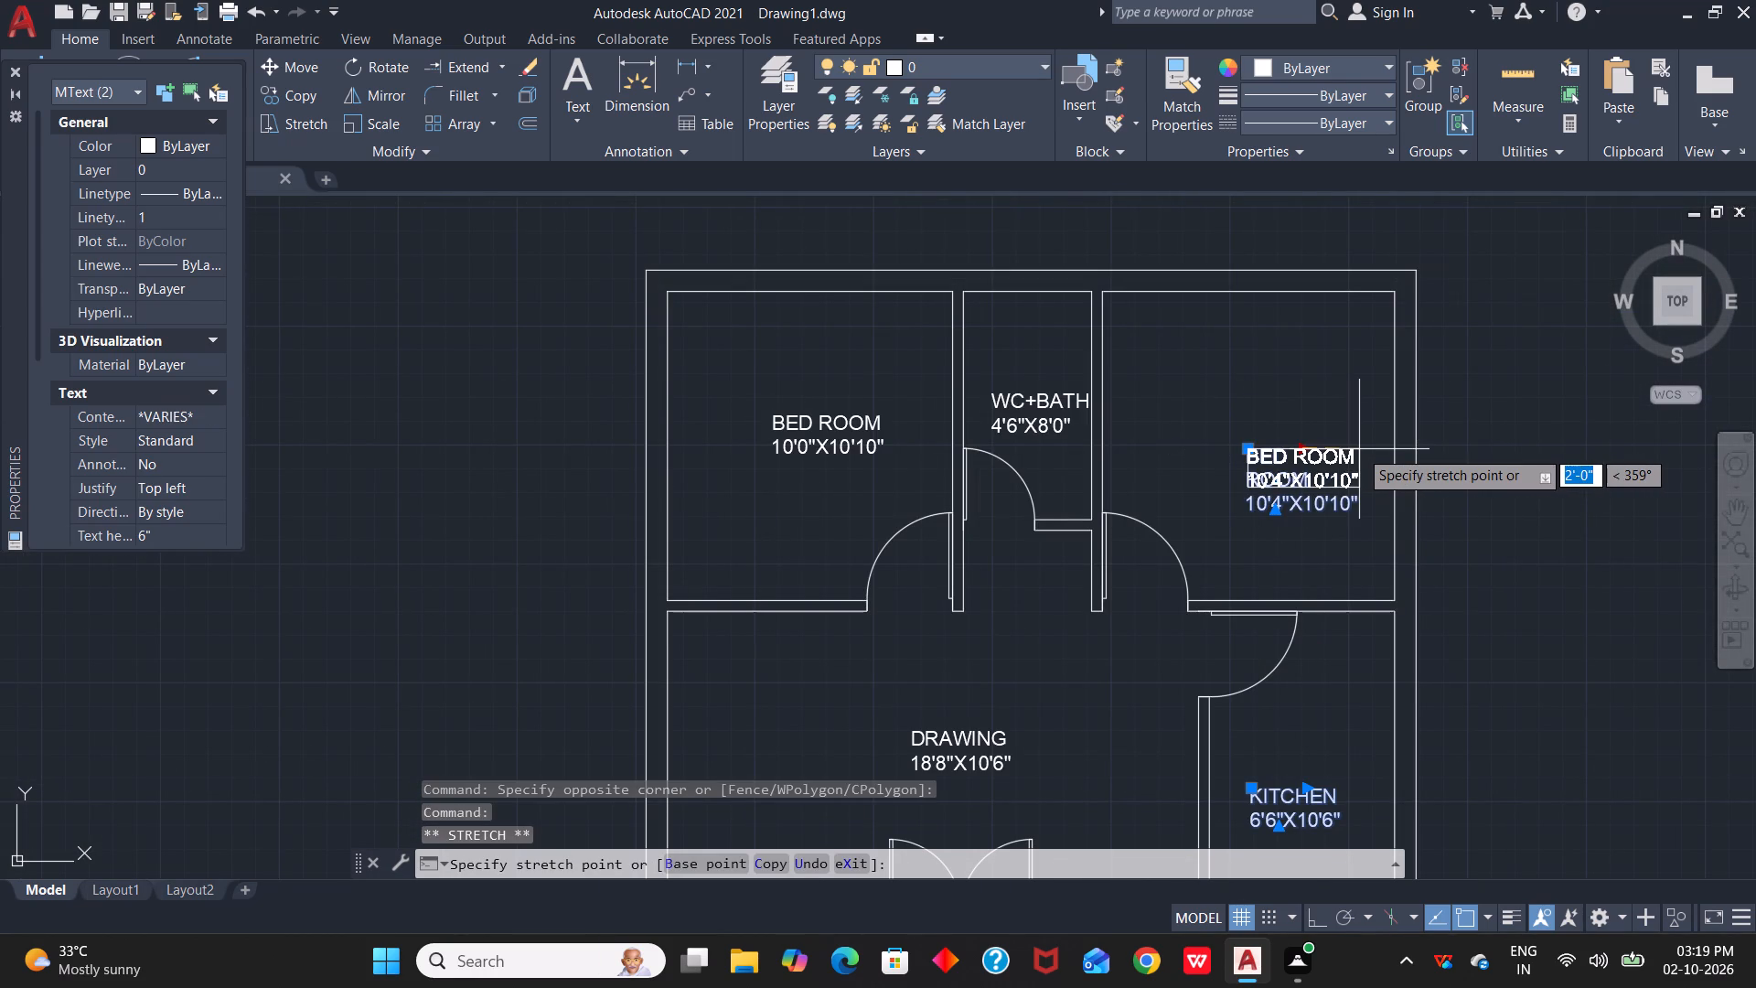
left_click_drag(1359, 449, 1363, 448)
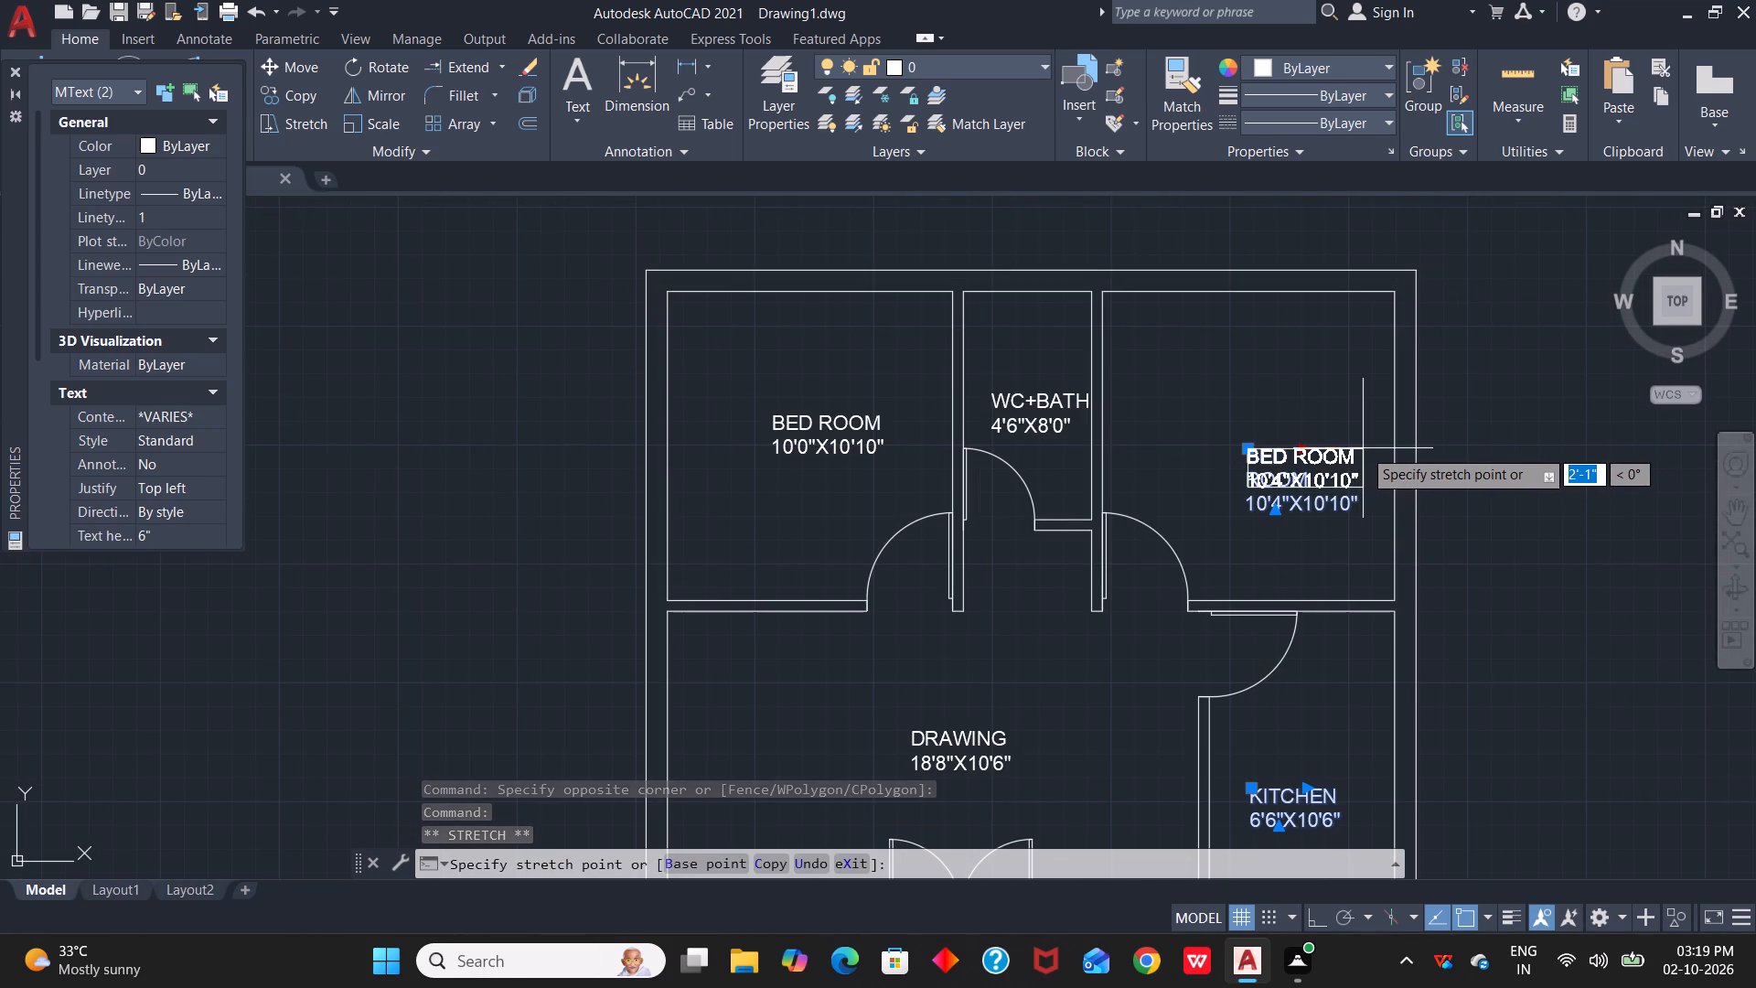
left_click_drag(1363, 448, 1364, 448)
left_click(1364, 448)
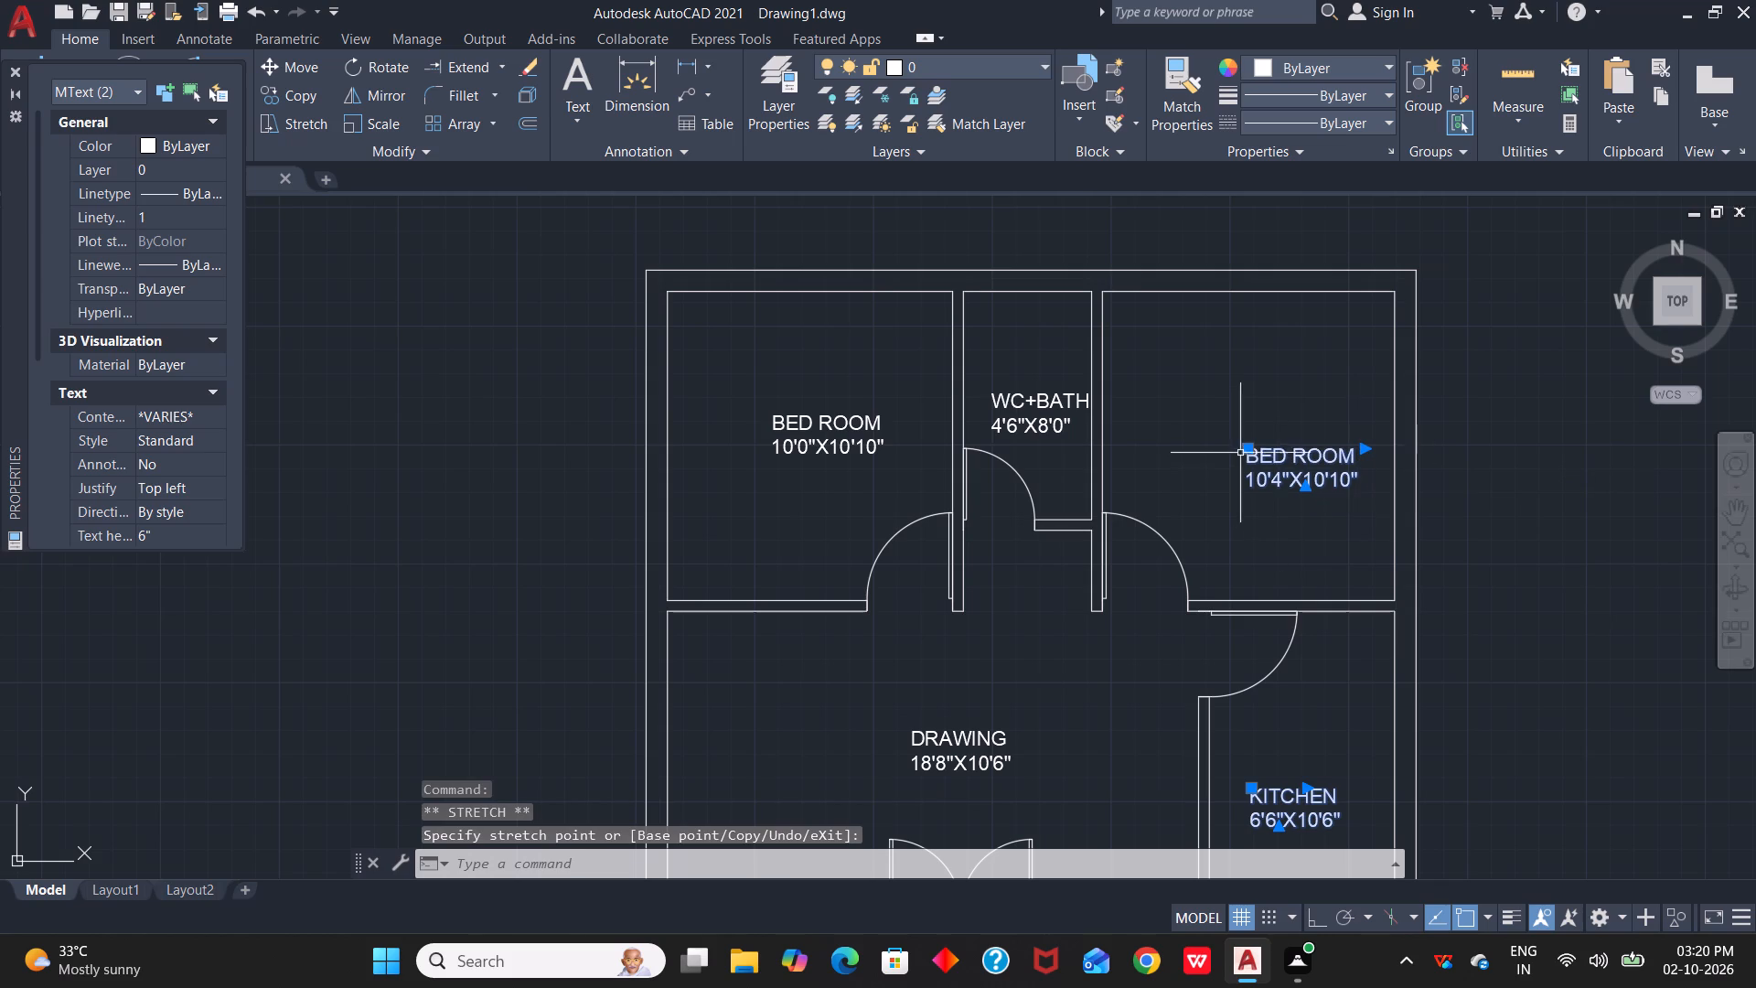
left_click_drag(1249, 450, 1207, 415)
left_click(1207, 415)
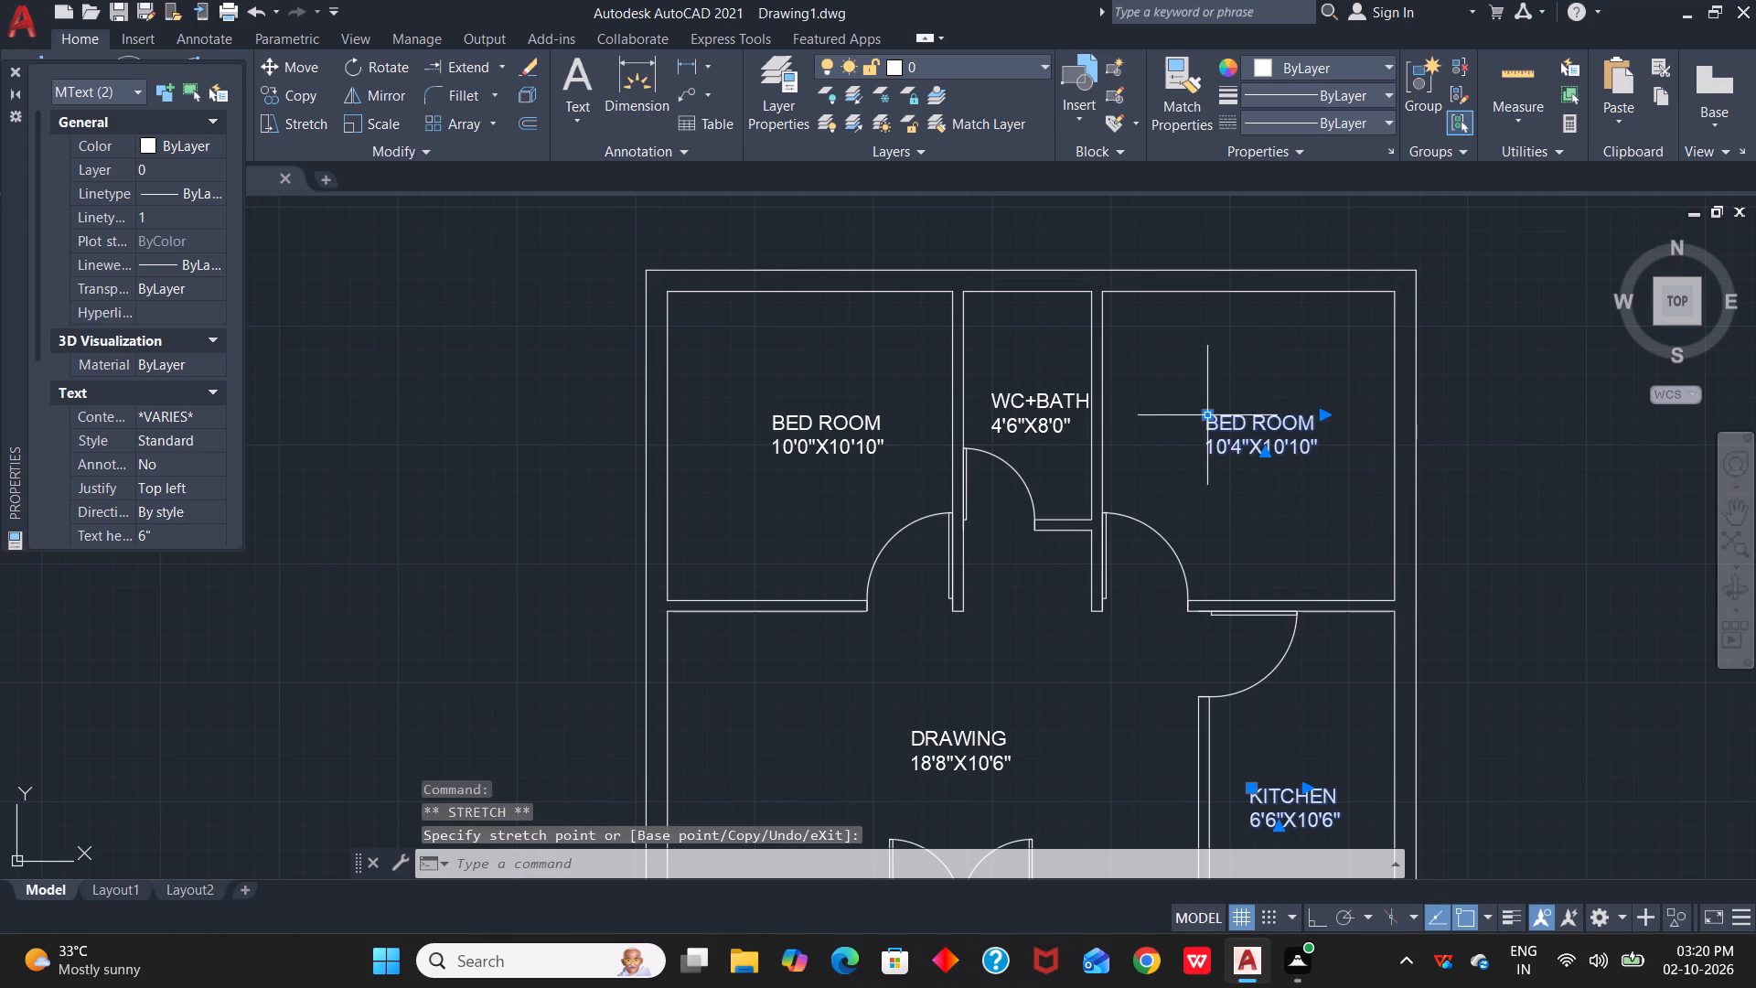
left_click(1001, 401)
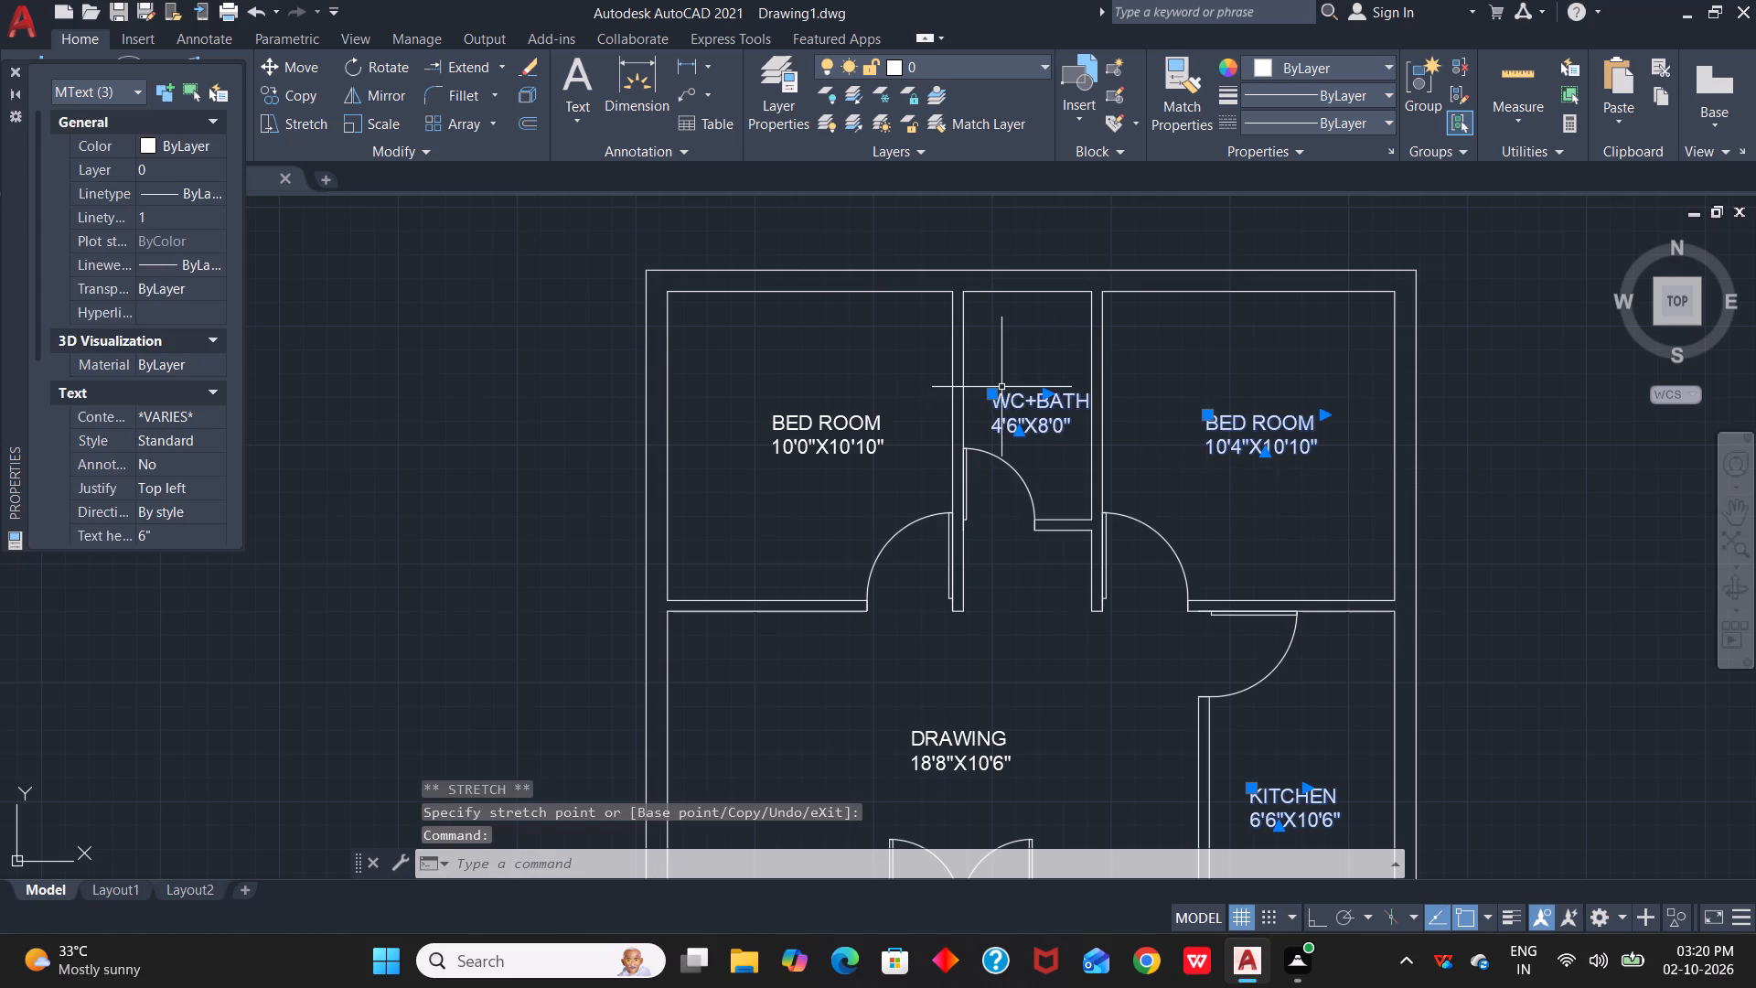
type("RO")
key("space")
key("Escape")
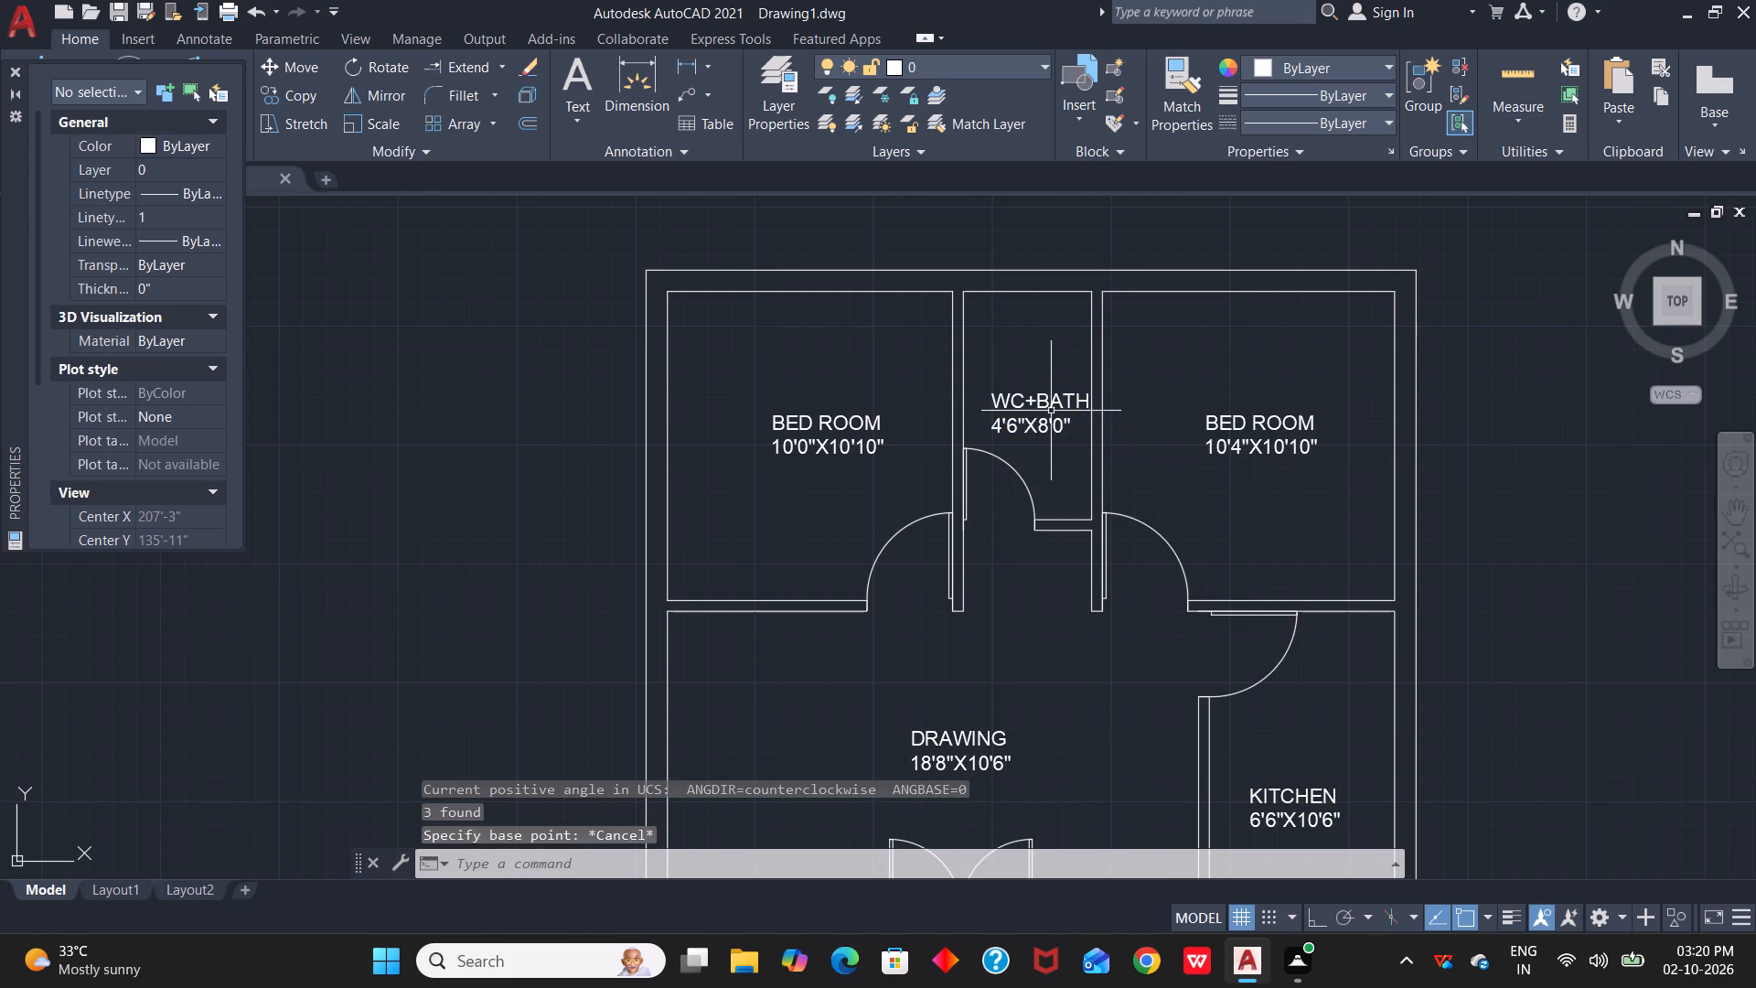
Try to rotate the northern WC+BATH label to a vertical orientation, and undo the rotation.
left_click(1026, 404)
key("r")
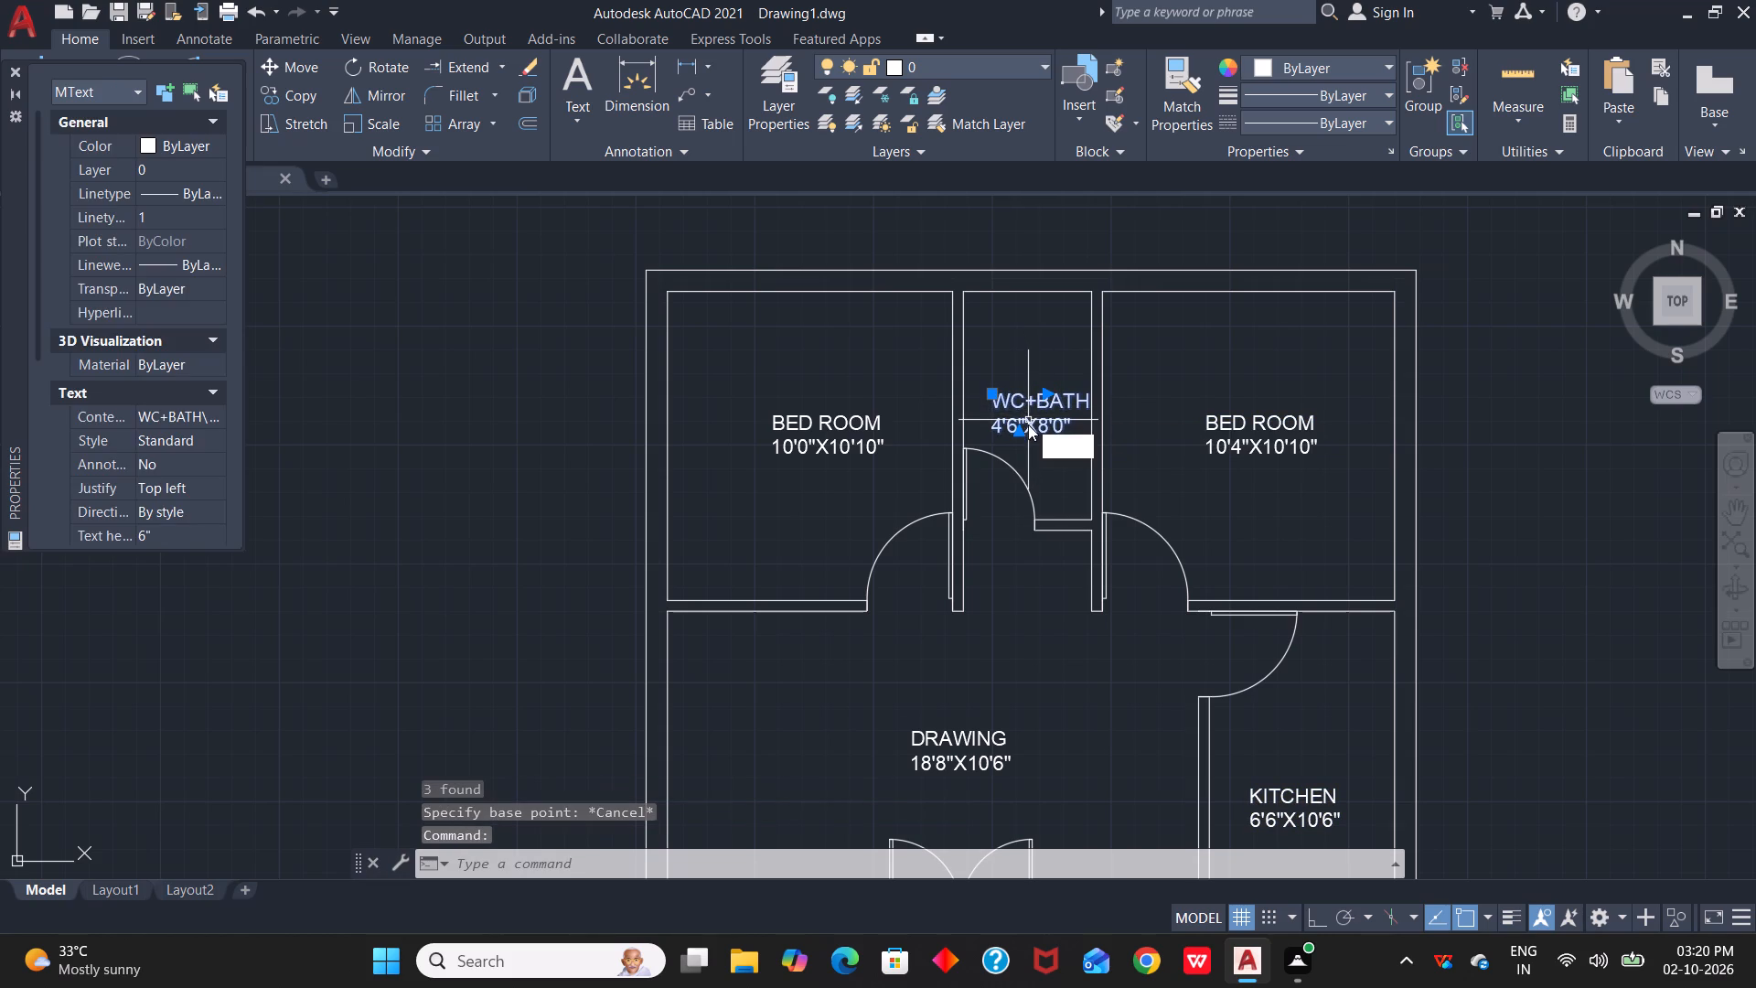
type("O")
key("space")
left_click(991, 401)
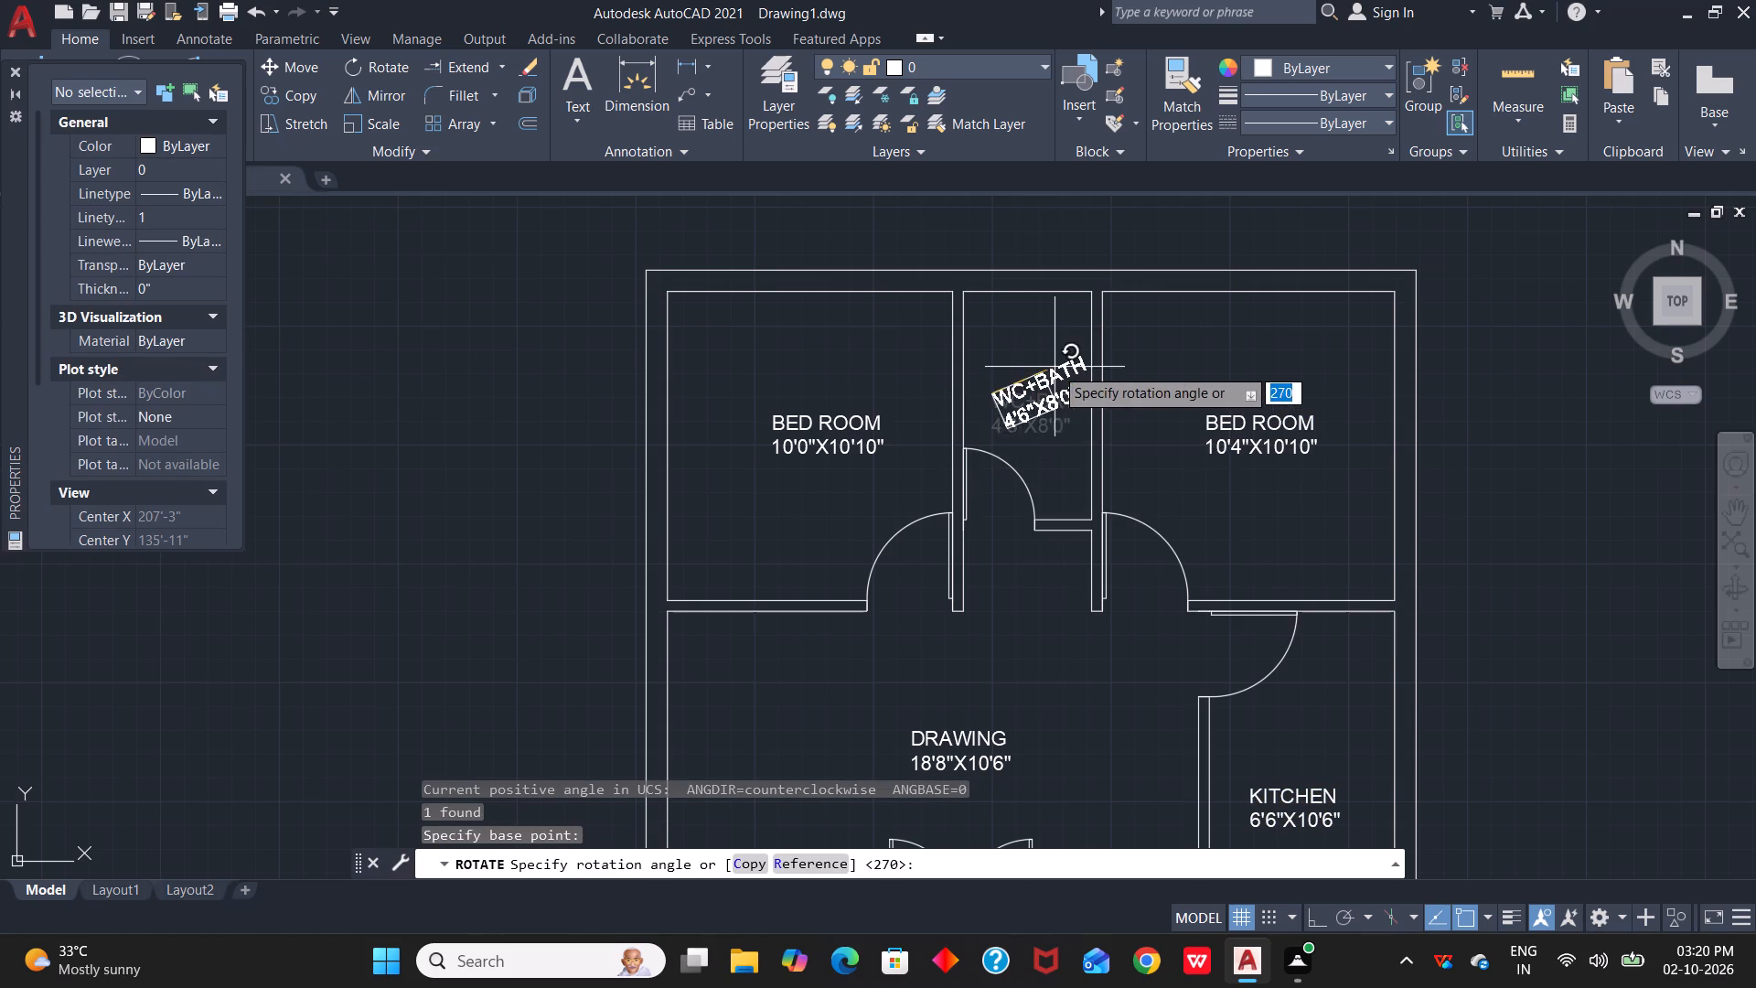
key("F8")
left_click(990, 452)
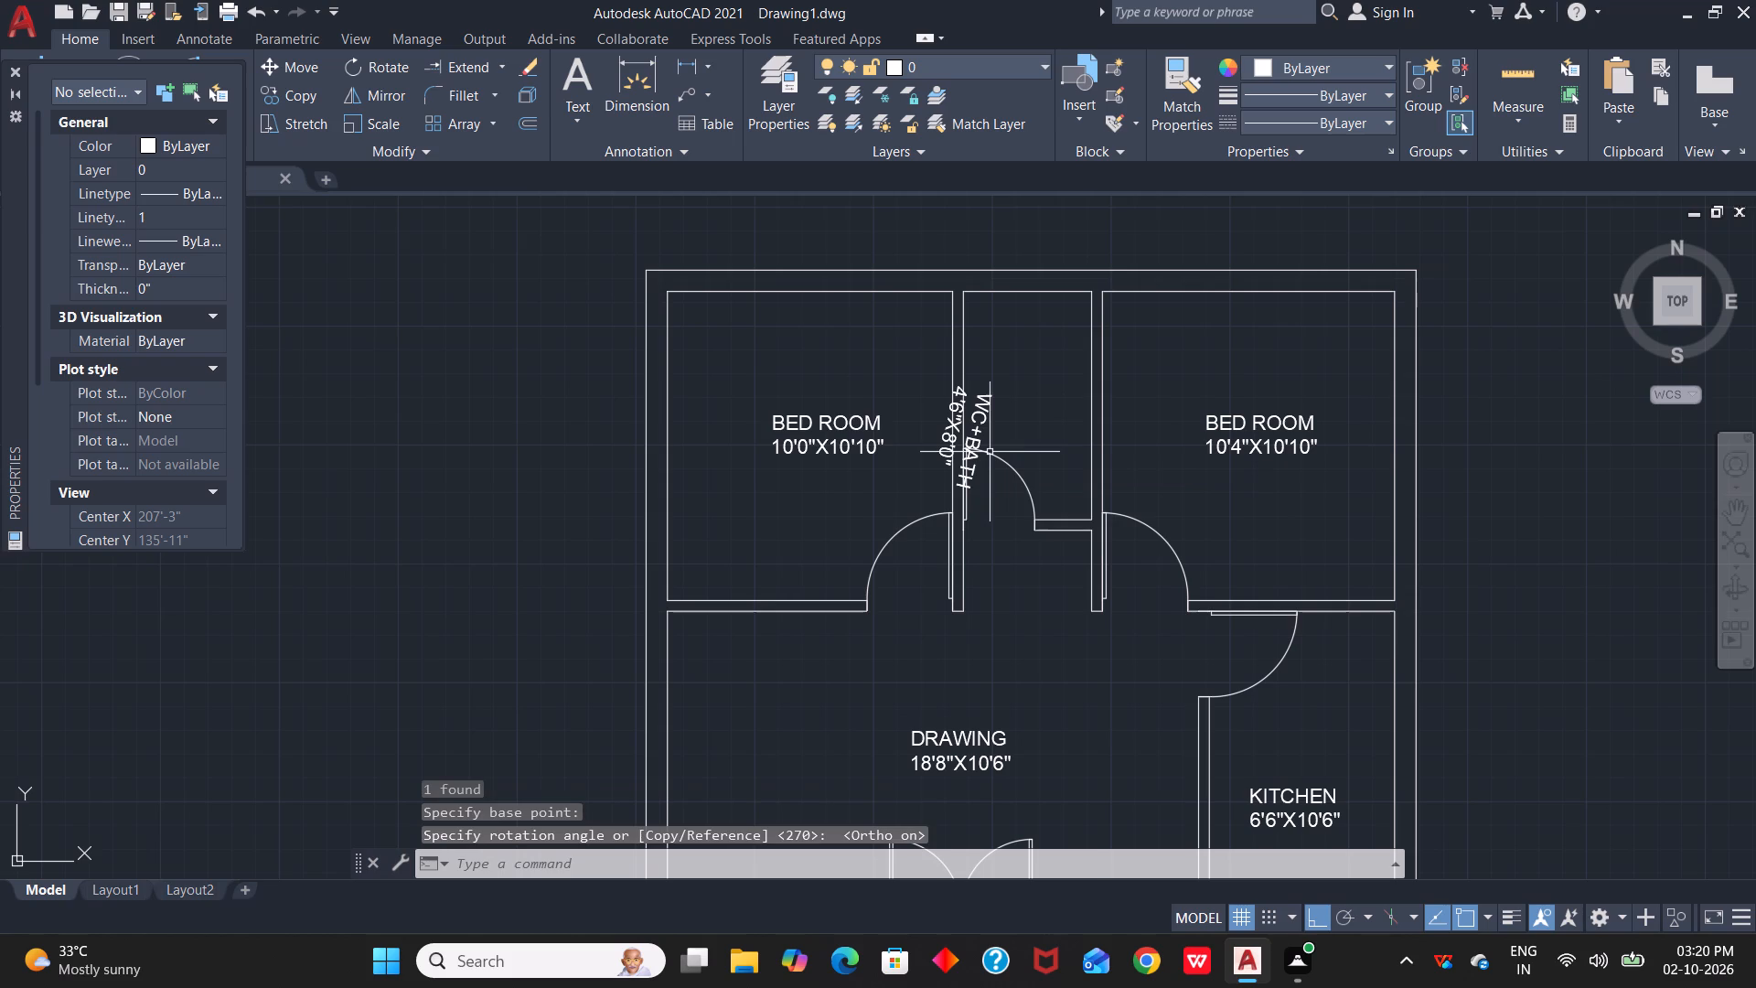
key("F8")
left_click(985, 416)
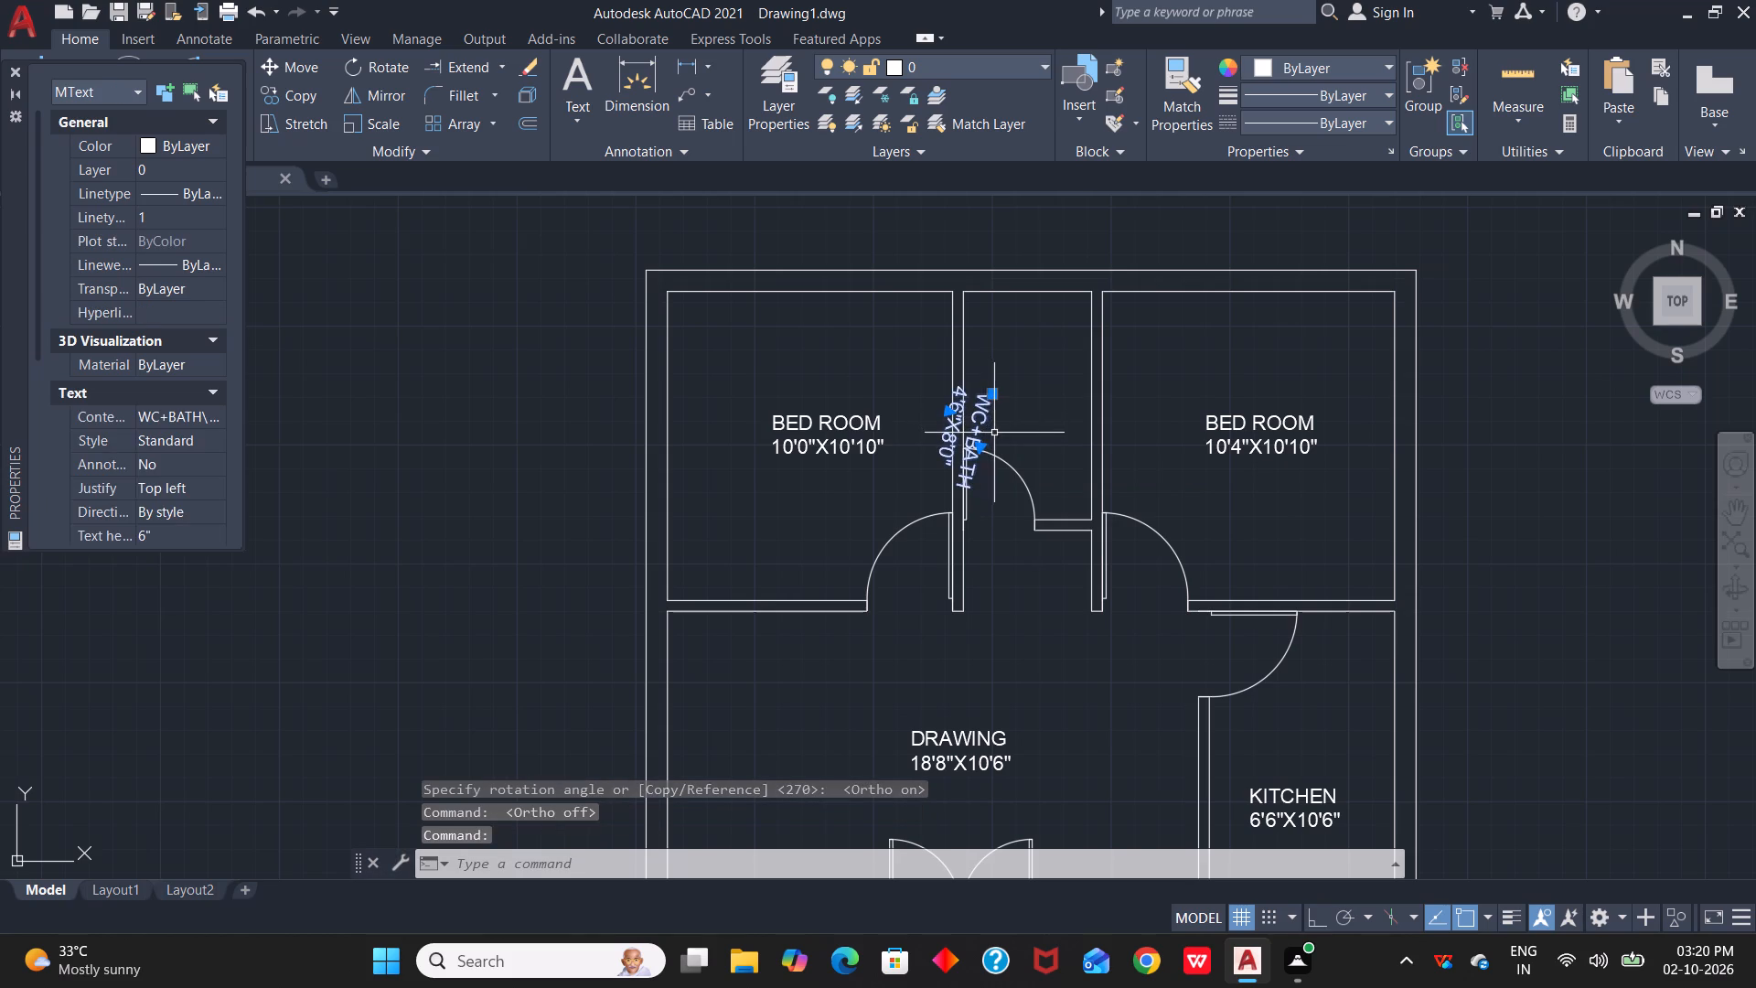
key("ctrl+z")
Rotate the northern WC+BATH label to 270° about its top-left corner so it reads vertically.
left_click(1014, 406)
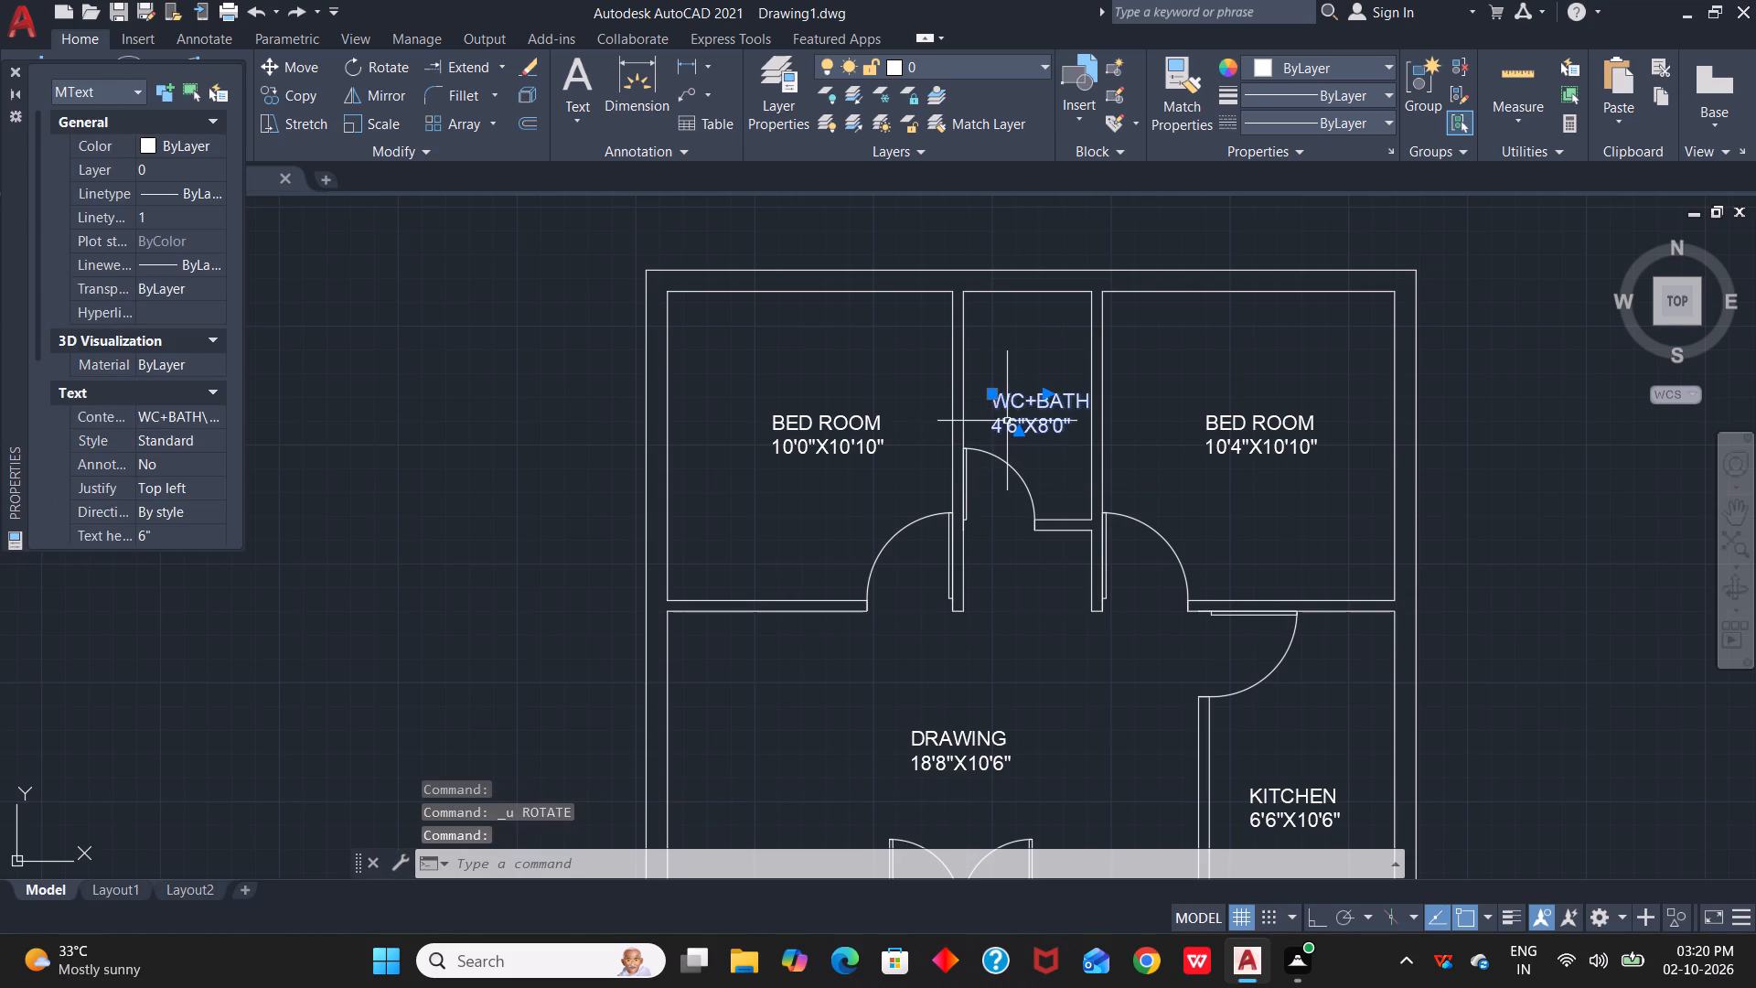
key("r")
key("o")
key("space")
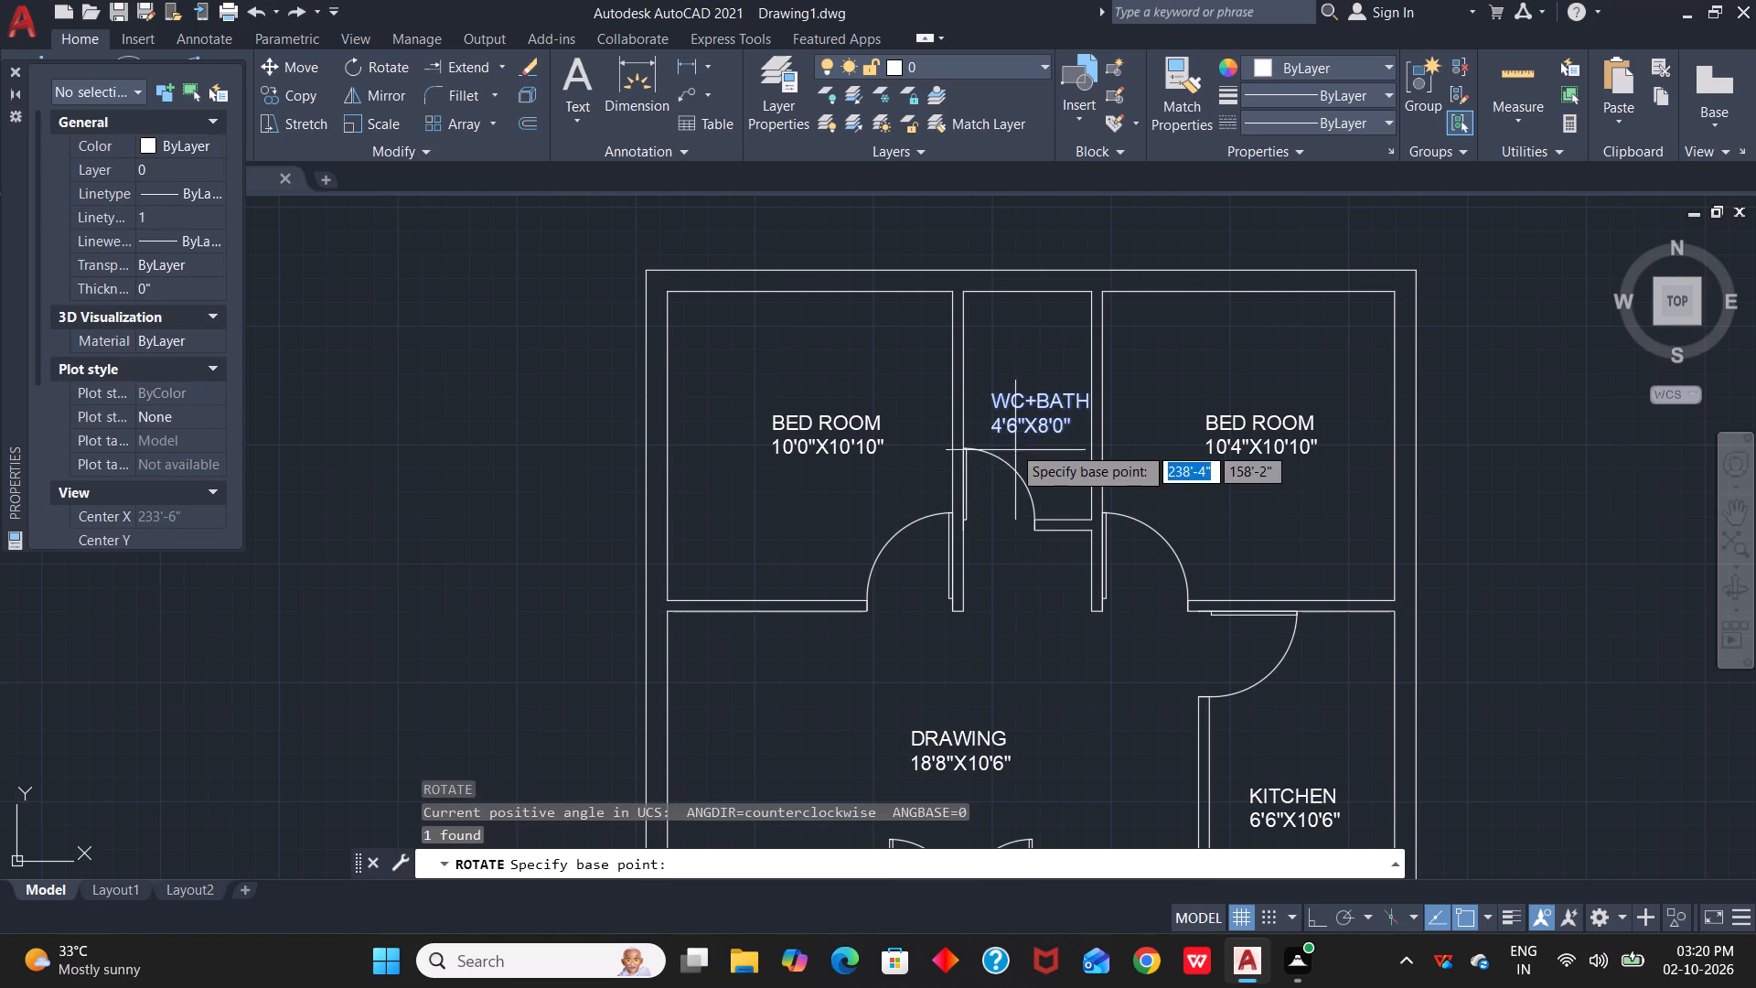
left_click(994, 403)
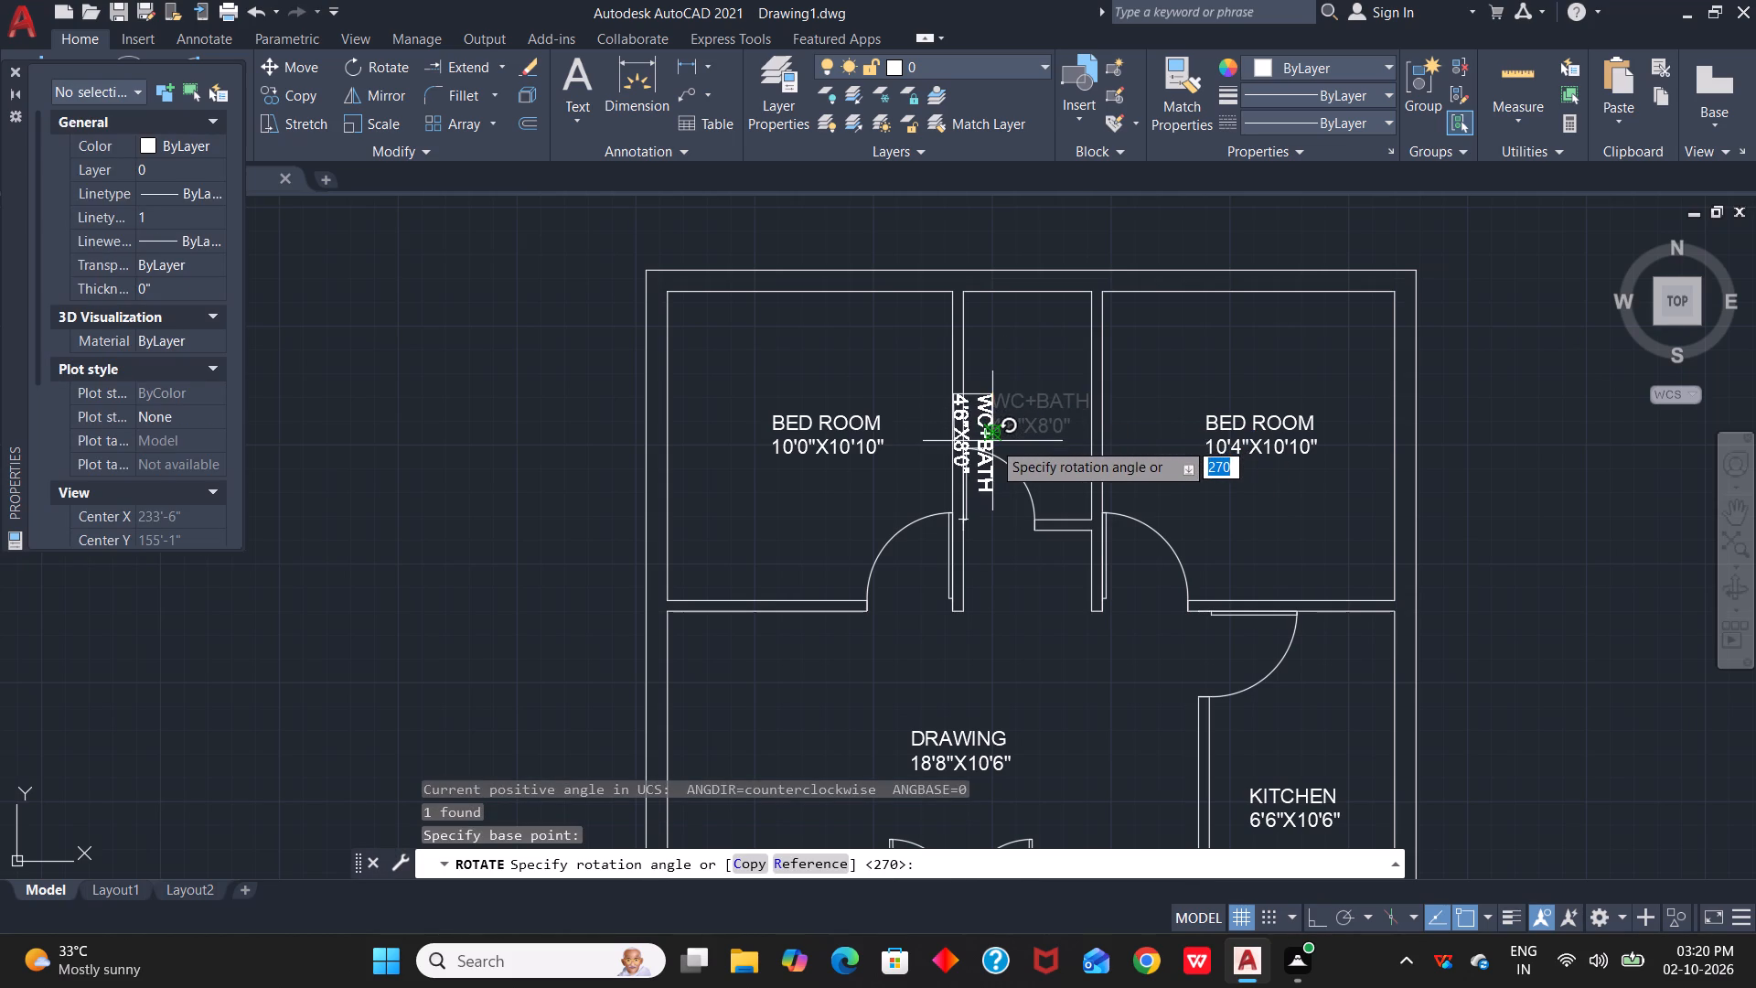
left_click(992, 441)
key("Escape")
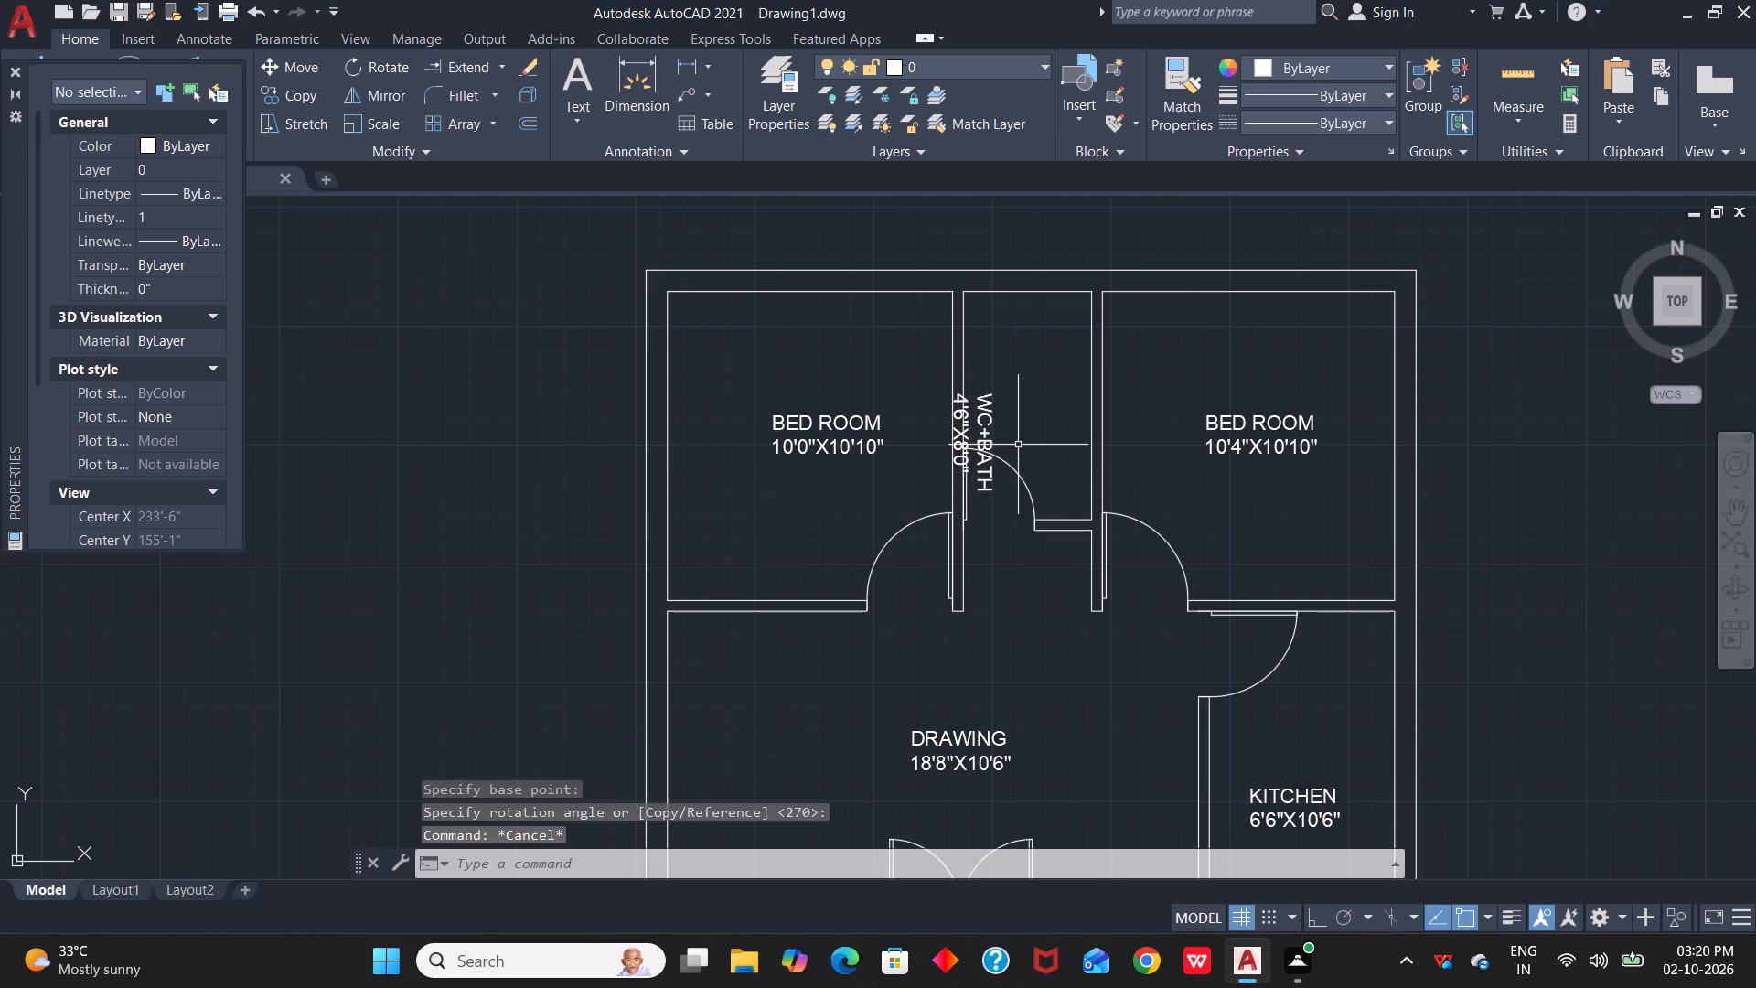
Move the rotated northern WC+BATH label northeast so it sits between the bathroom walls, clear of the door swing.
left_click(980, 424)
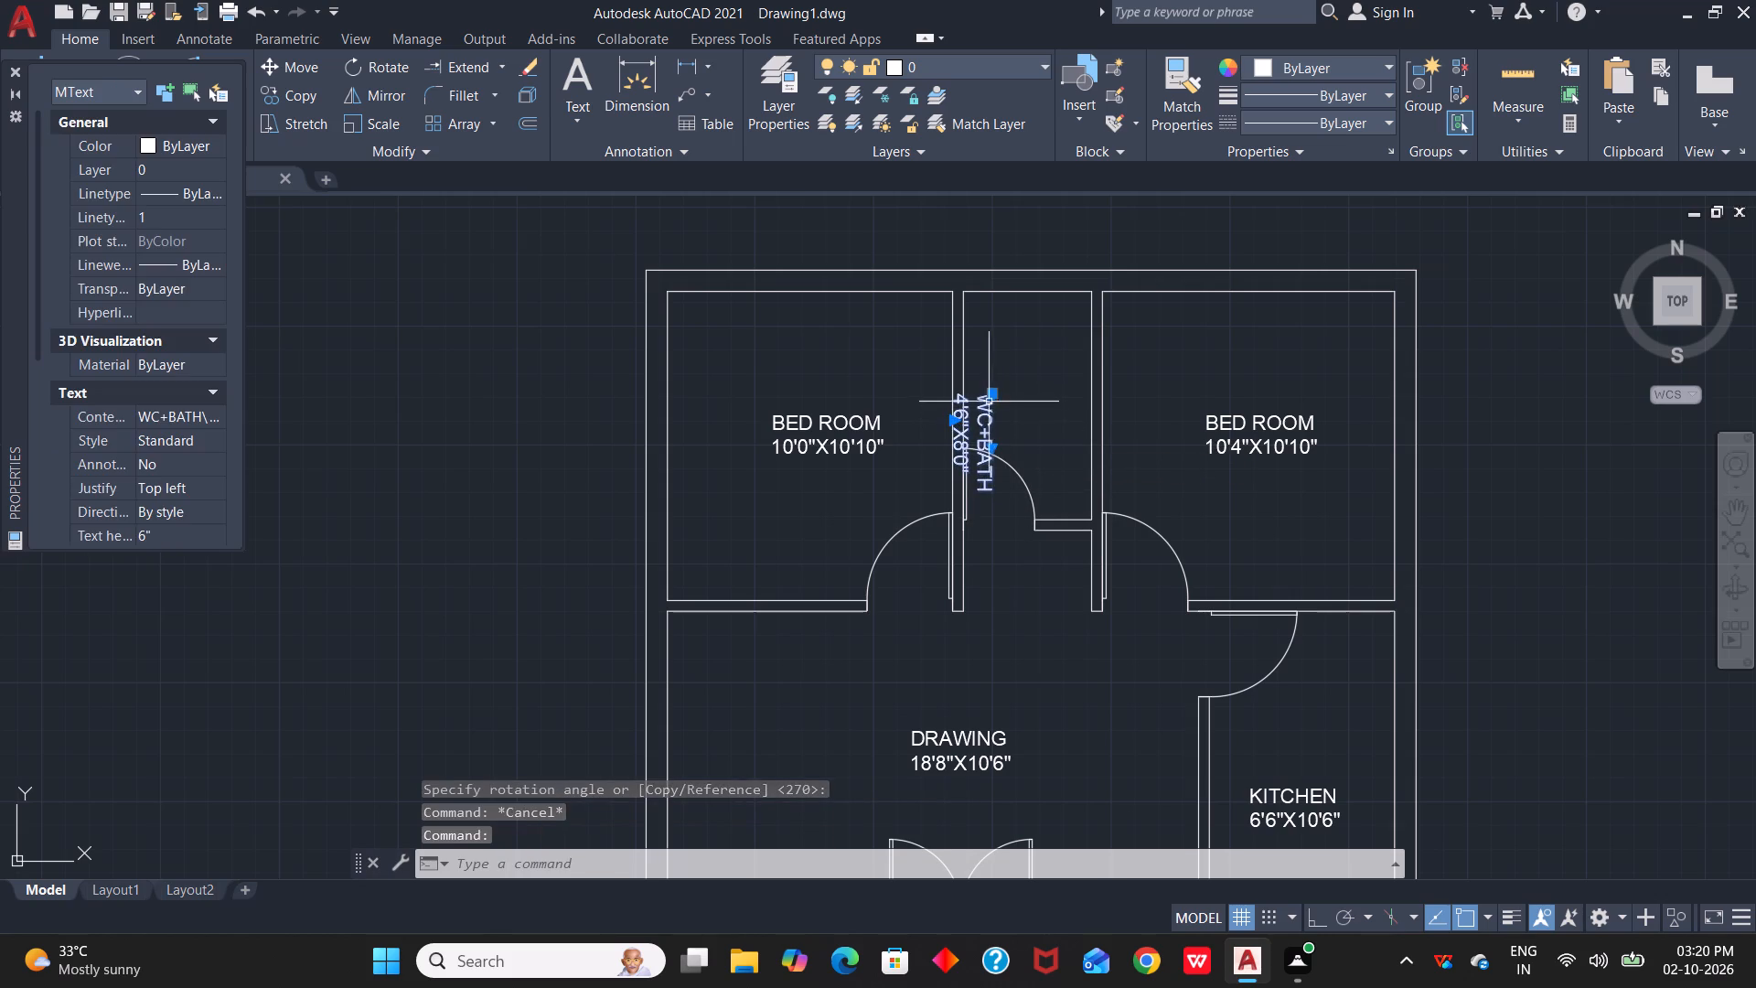
left_click_drag(990, 397, 1051, 351)
left_click(1051, 351)
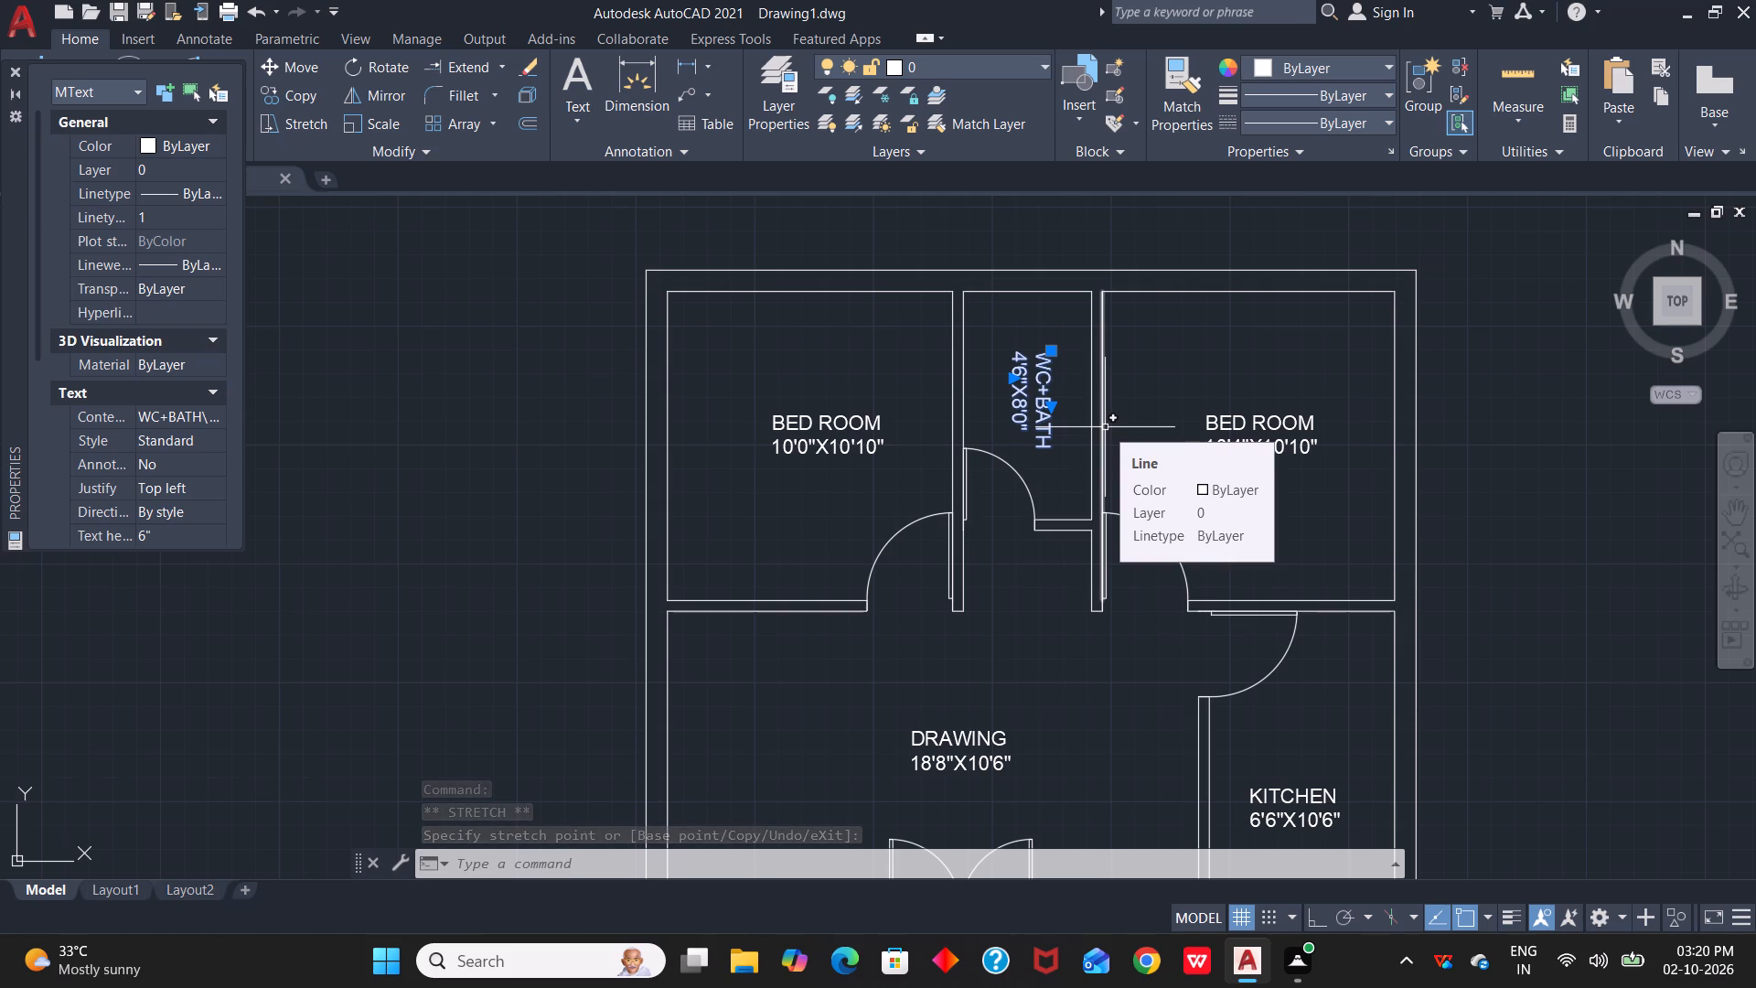
key("Escape")
Replace BED ROOM with VERANDA in the label of the small west room between the two drawing rooms.
scroll(1105, 427, "down", 1)
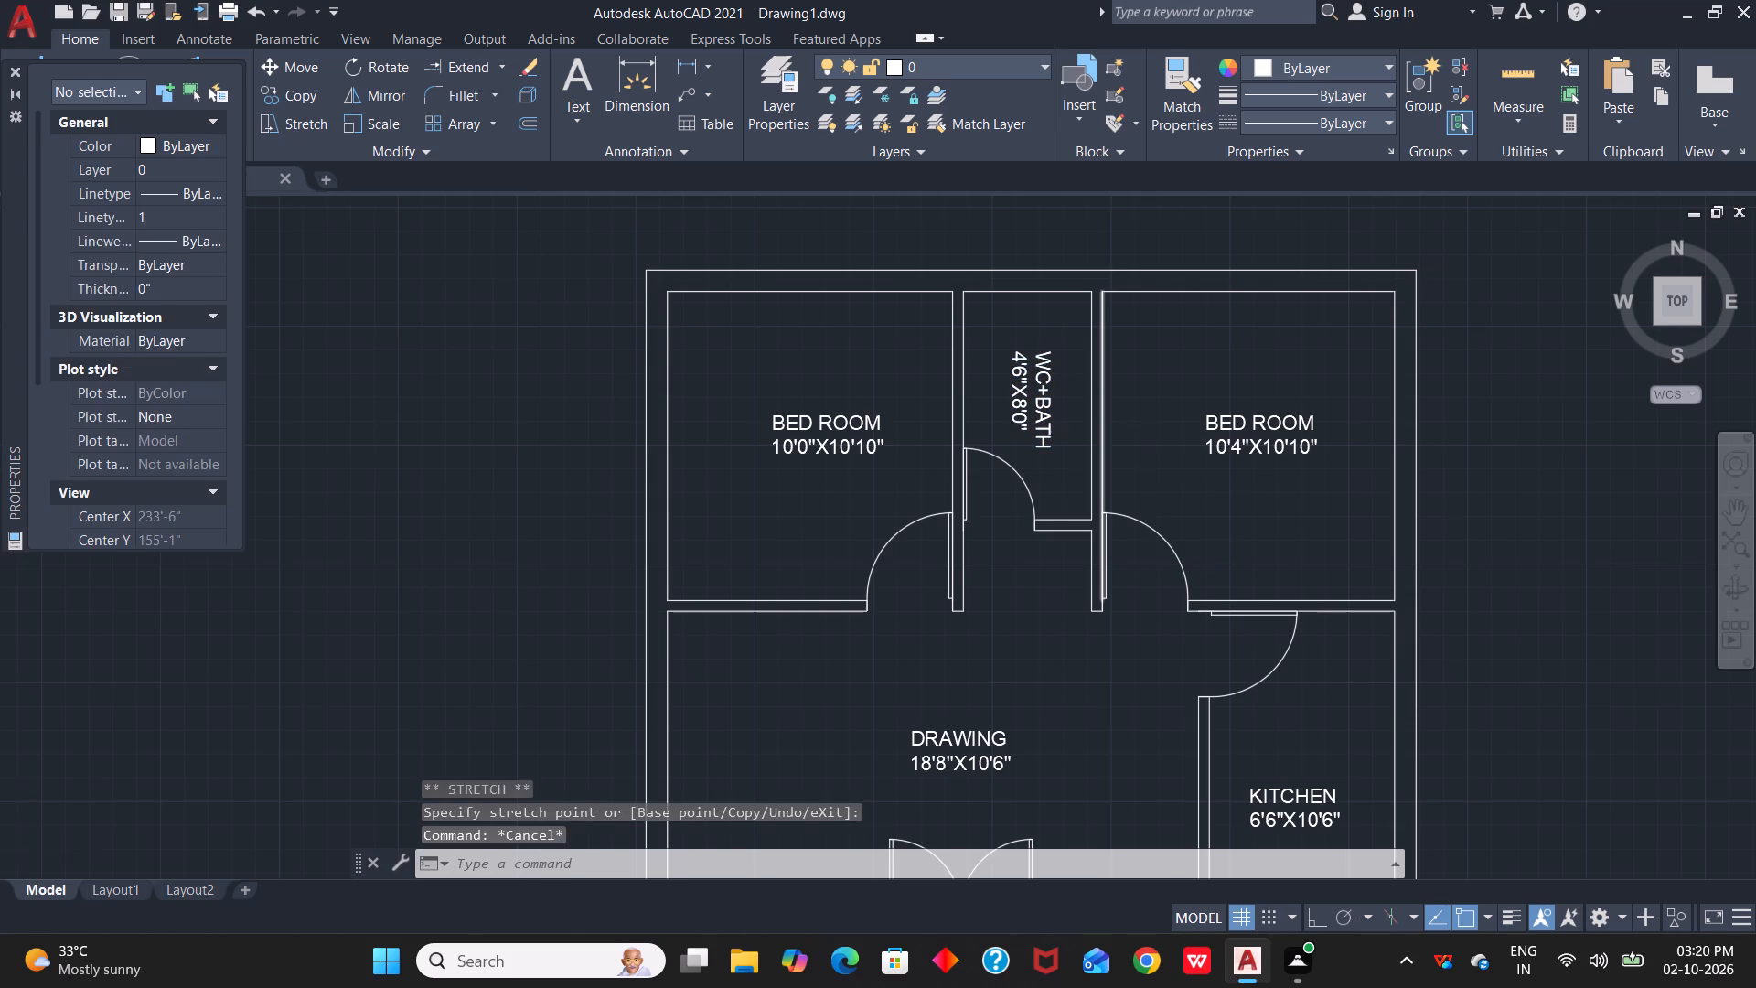
scroll(1105, 427, "down", 1)
middle_click_drag(1203, 462, 1363, 343)
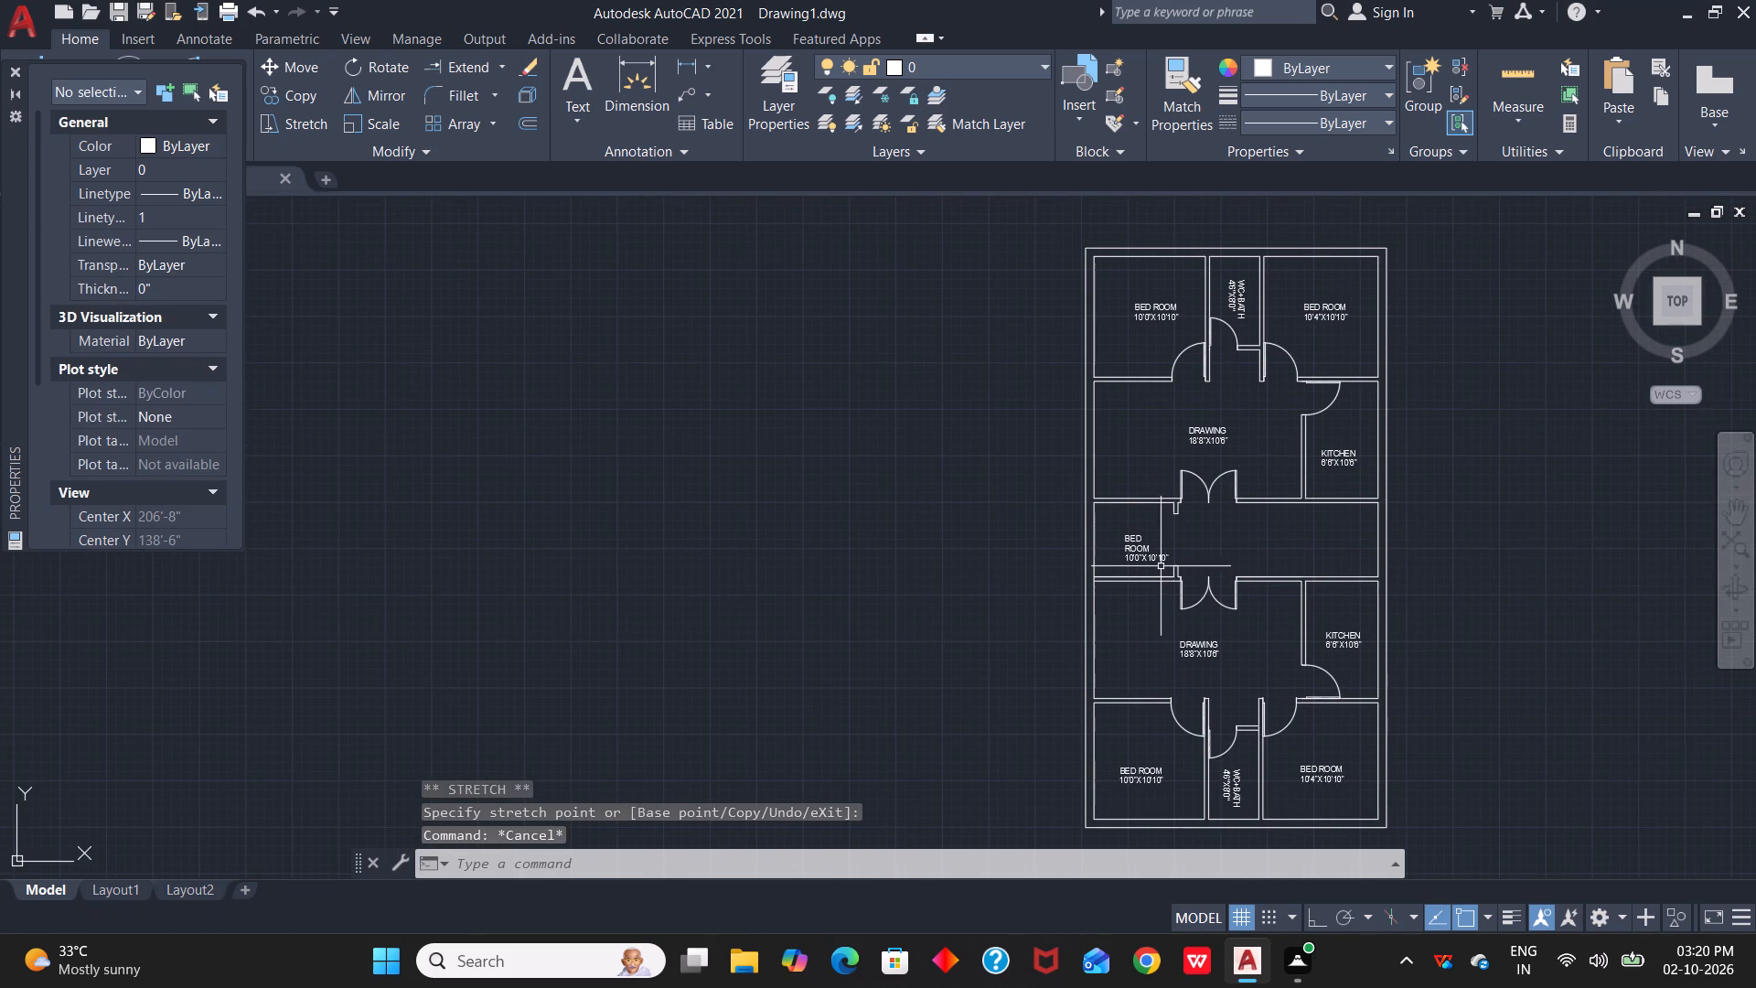
left_click(1151, 553)
right_click(1151, 553)
left_click(1215, 378)
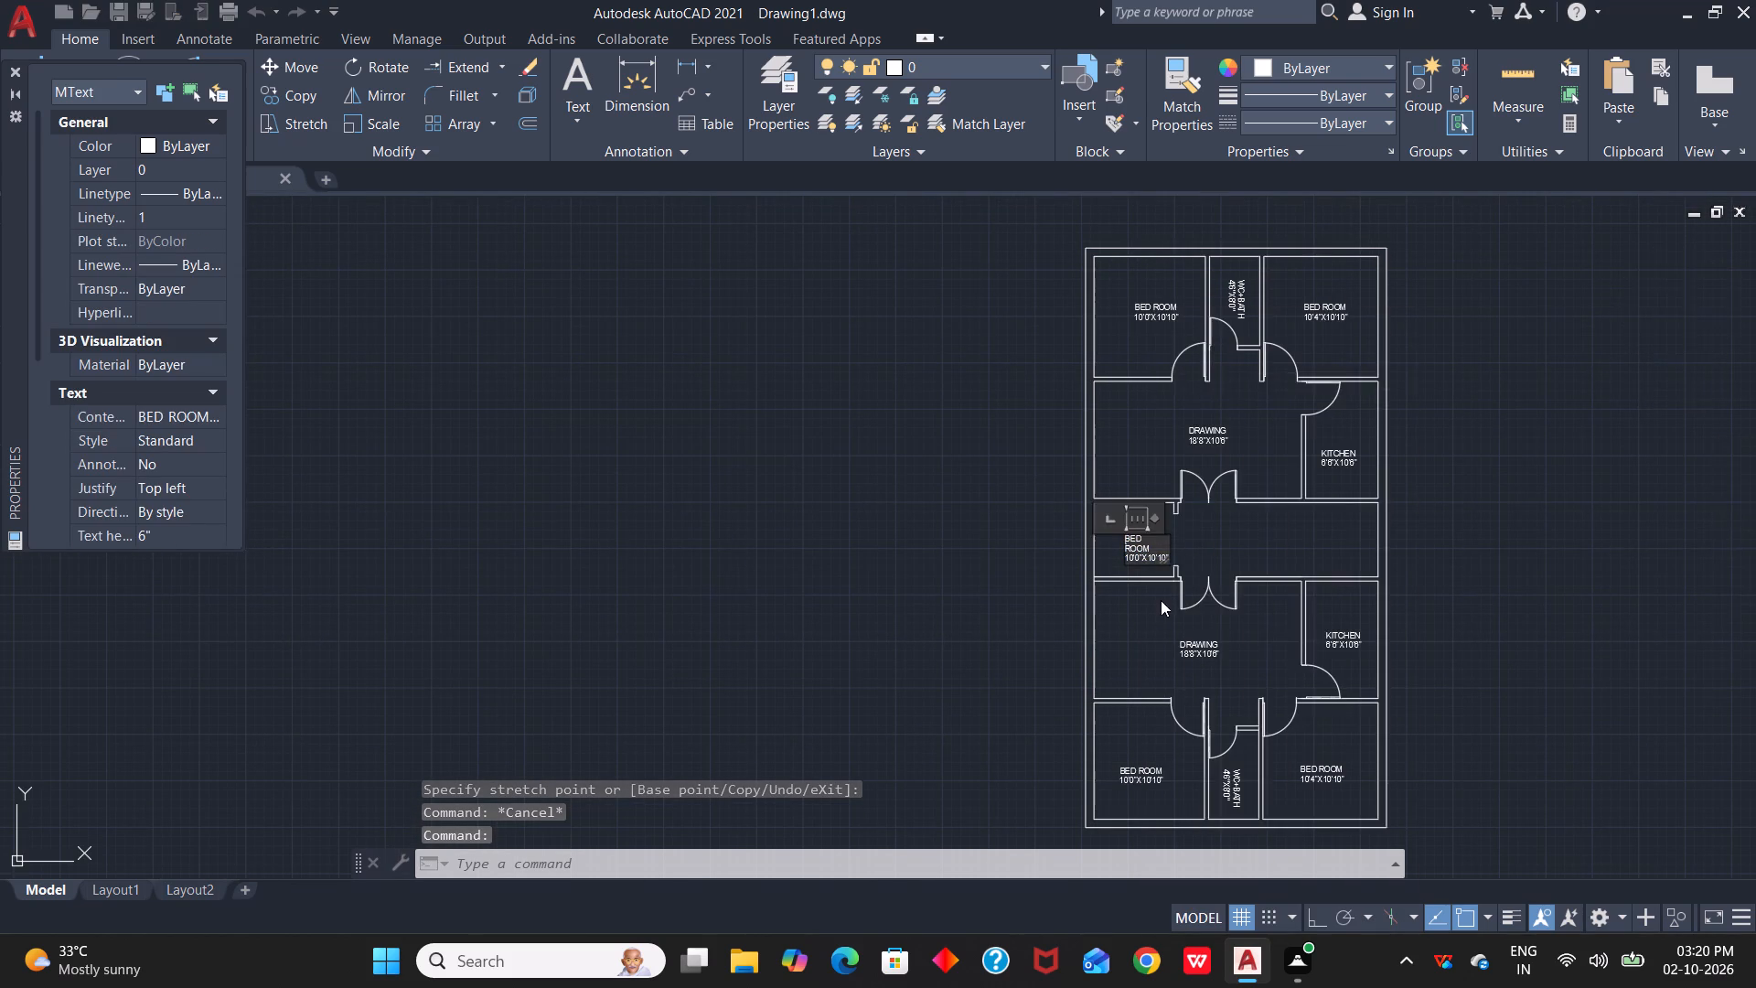
scroll(1151, 563, "up", 3)
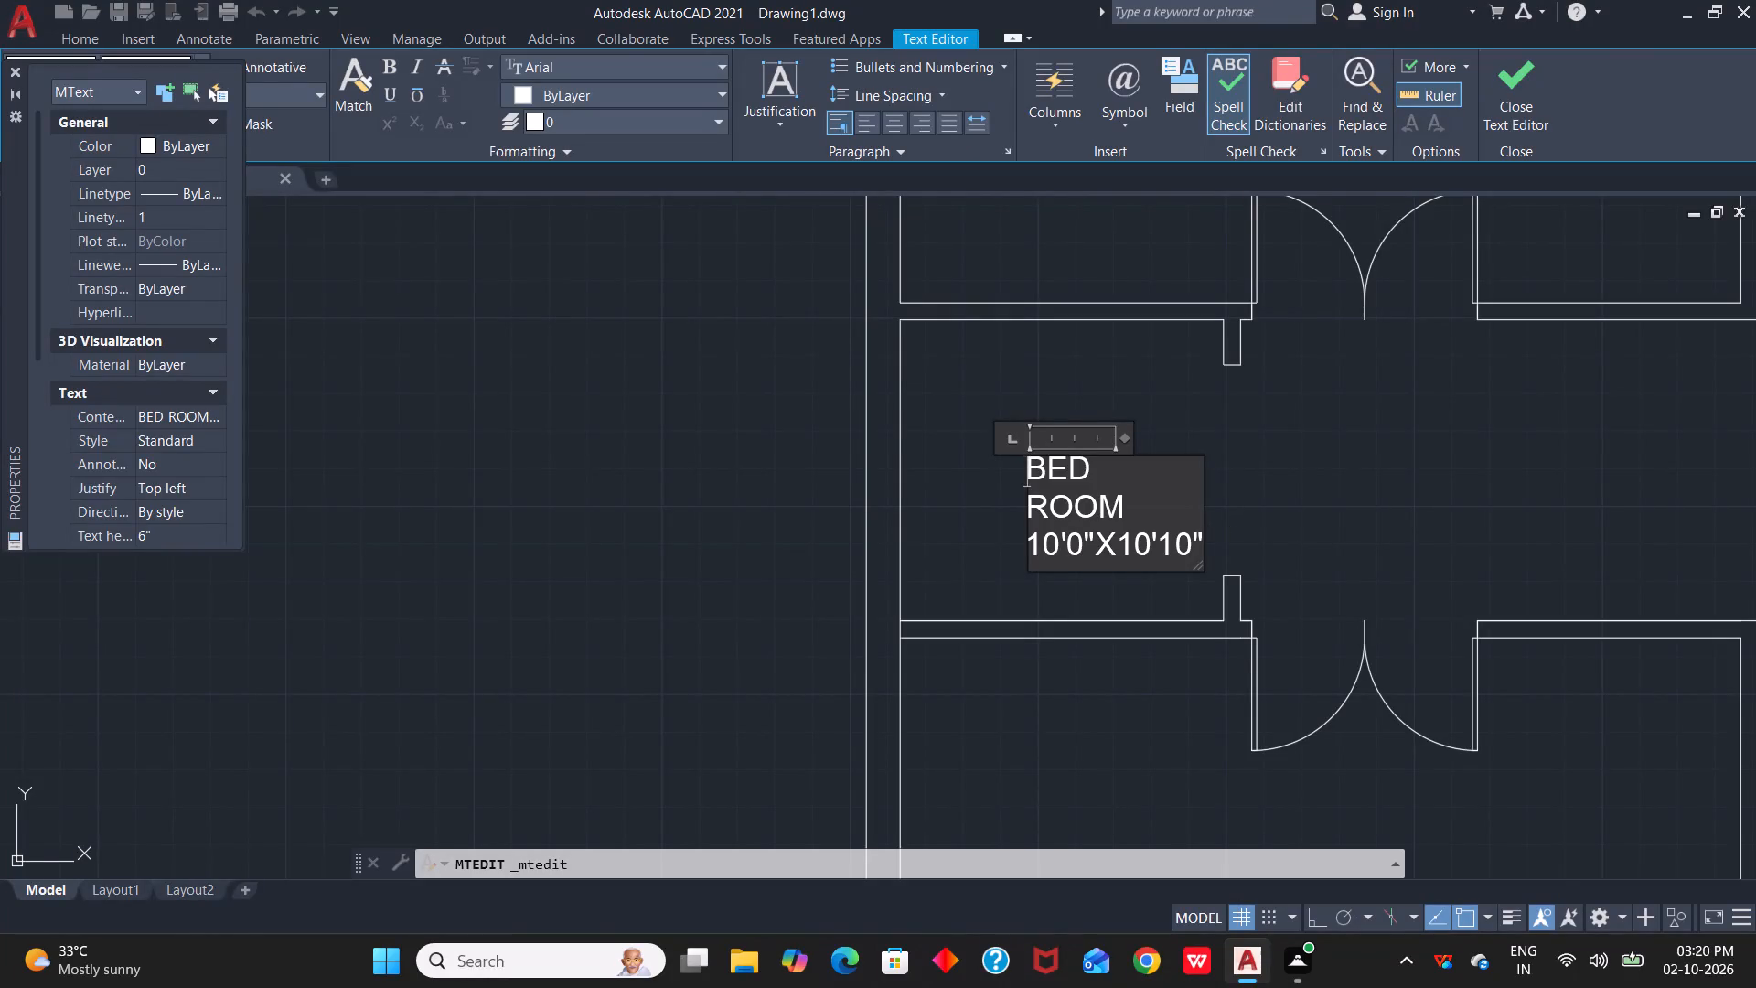
left_click_drag(1135, 513, 1004, 460)
key("BackSpace")
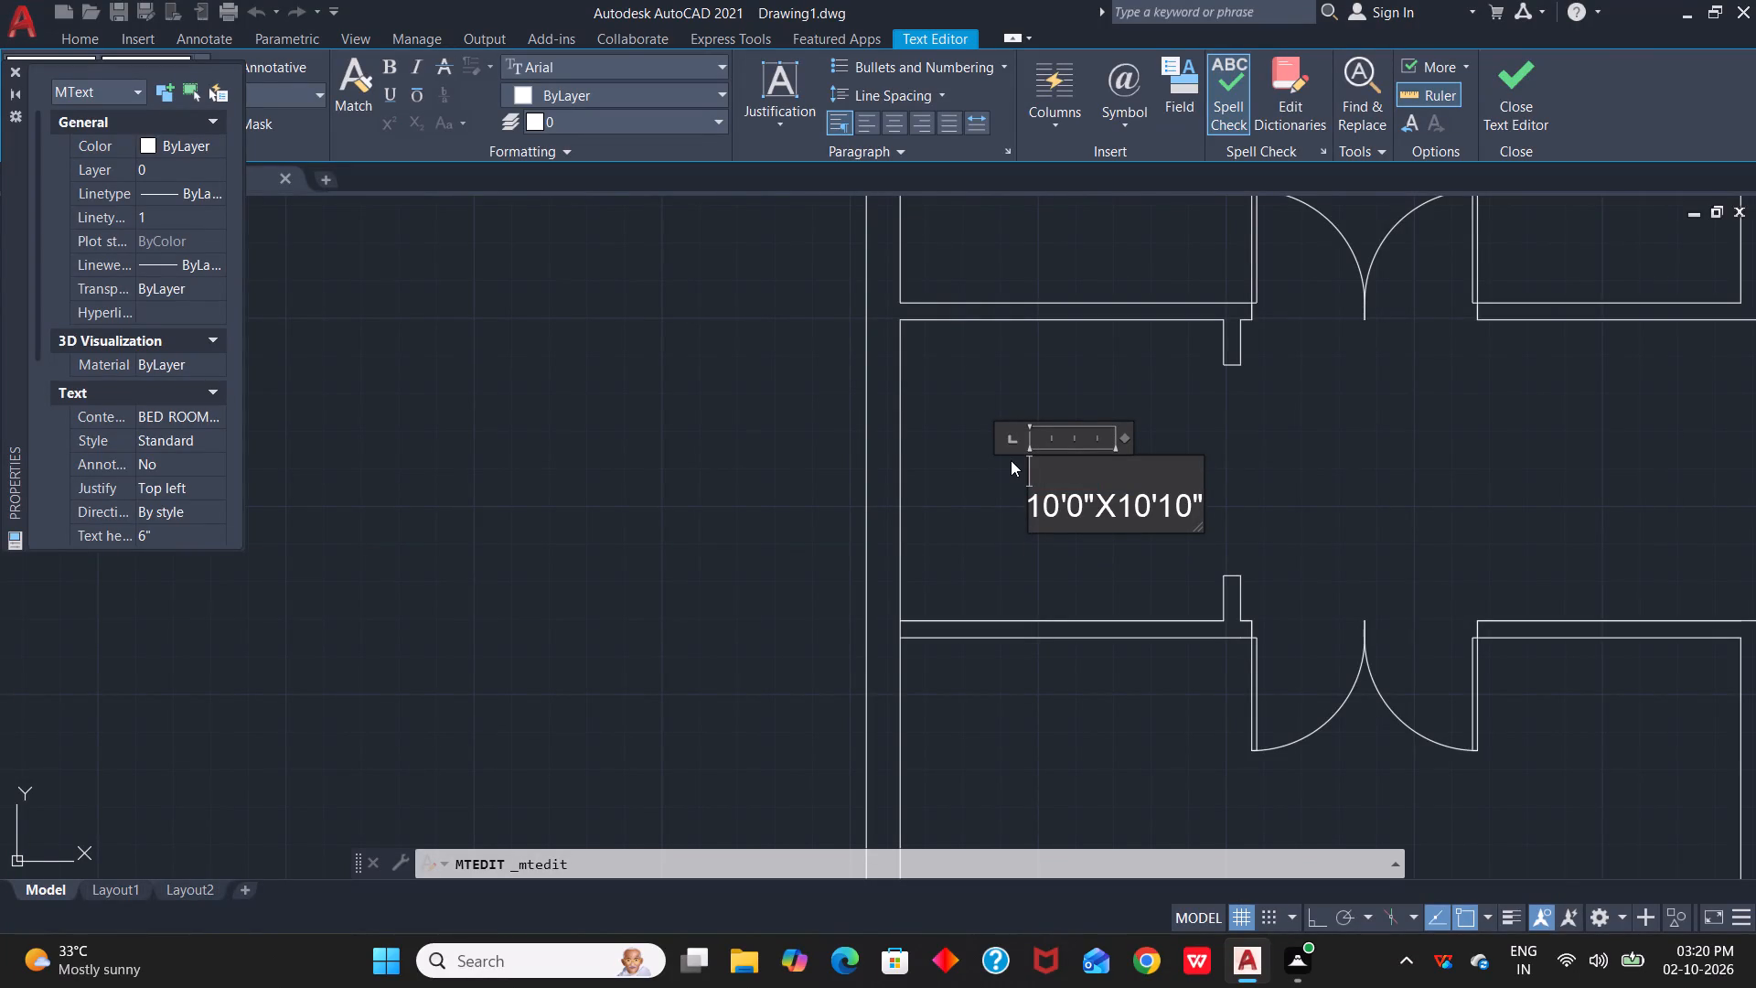
type("VER")
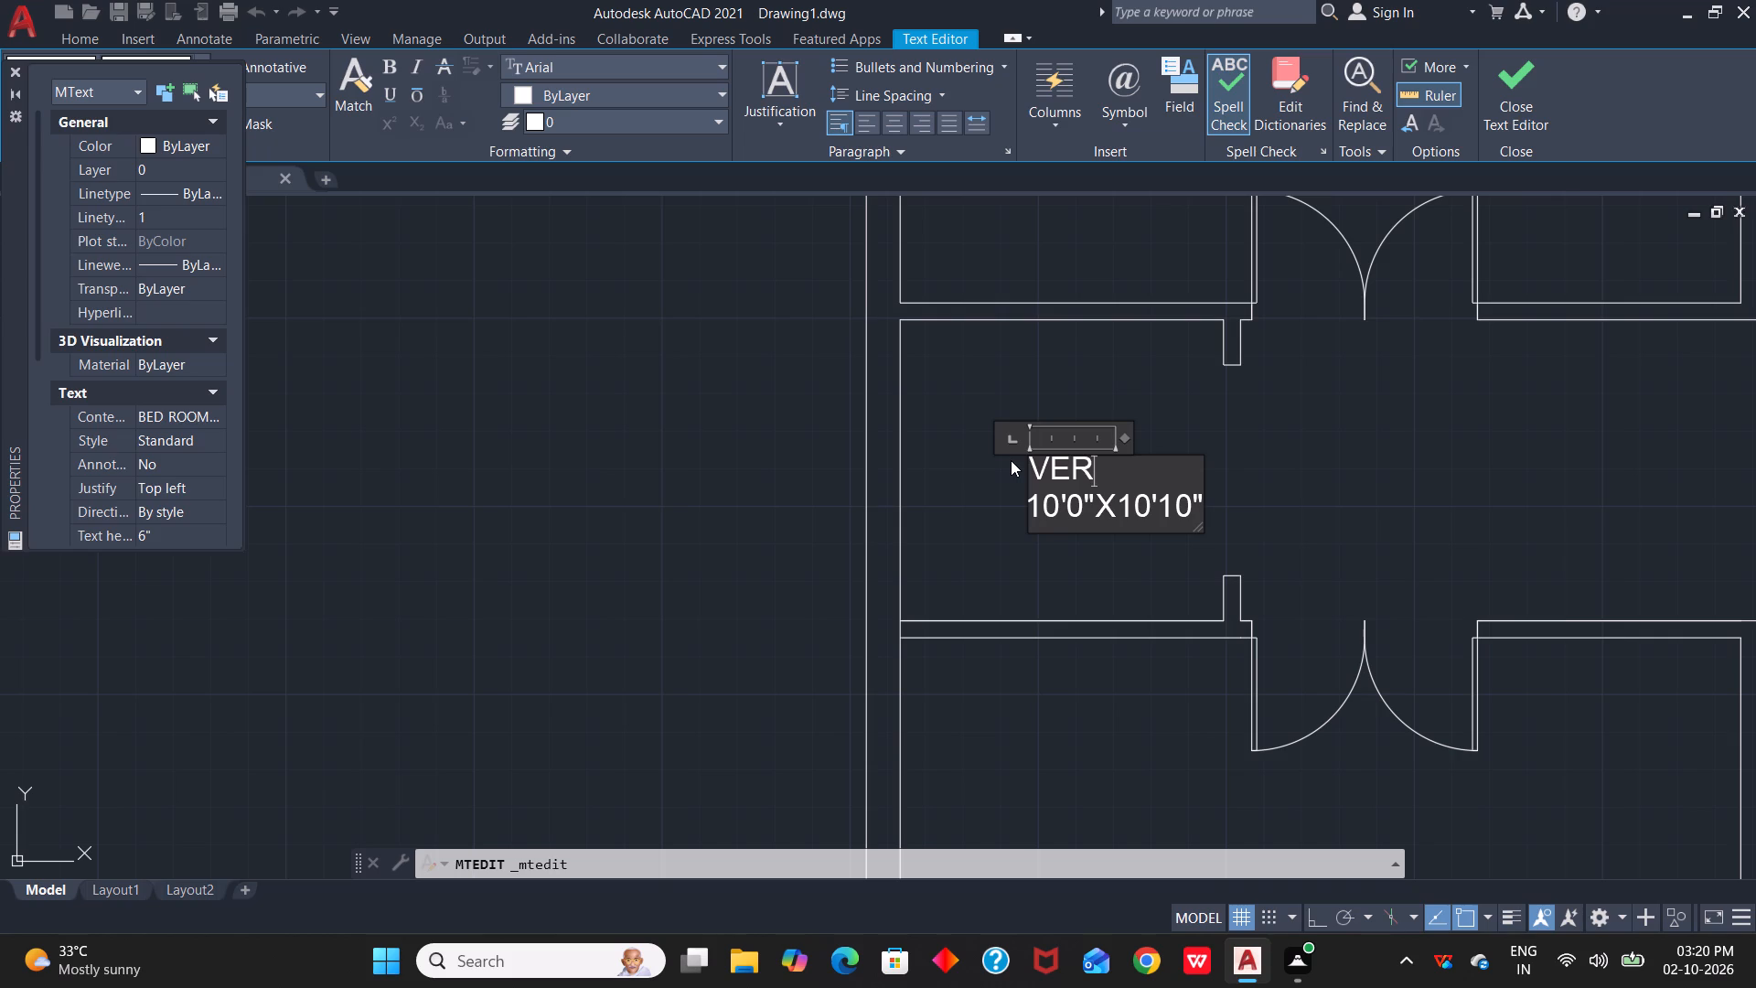
key("a")
type("NDA")
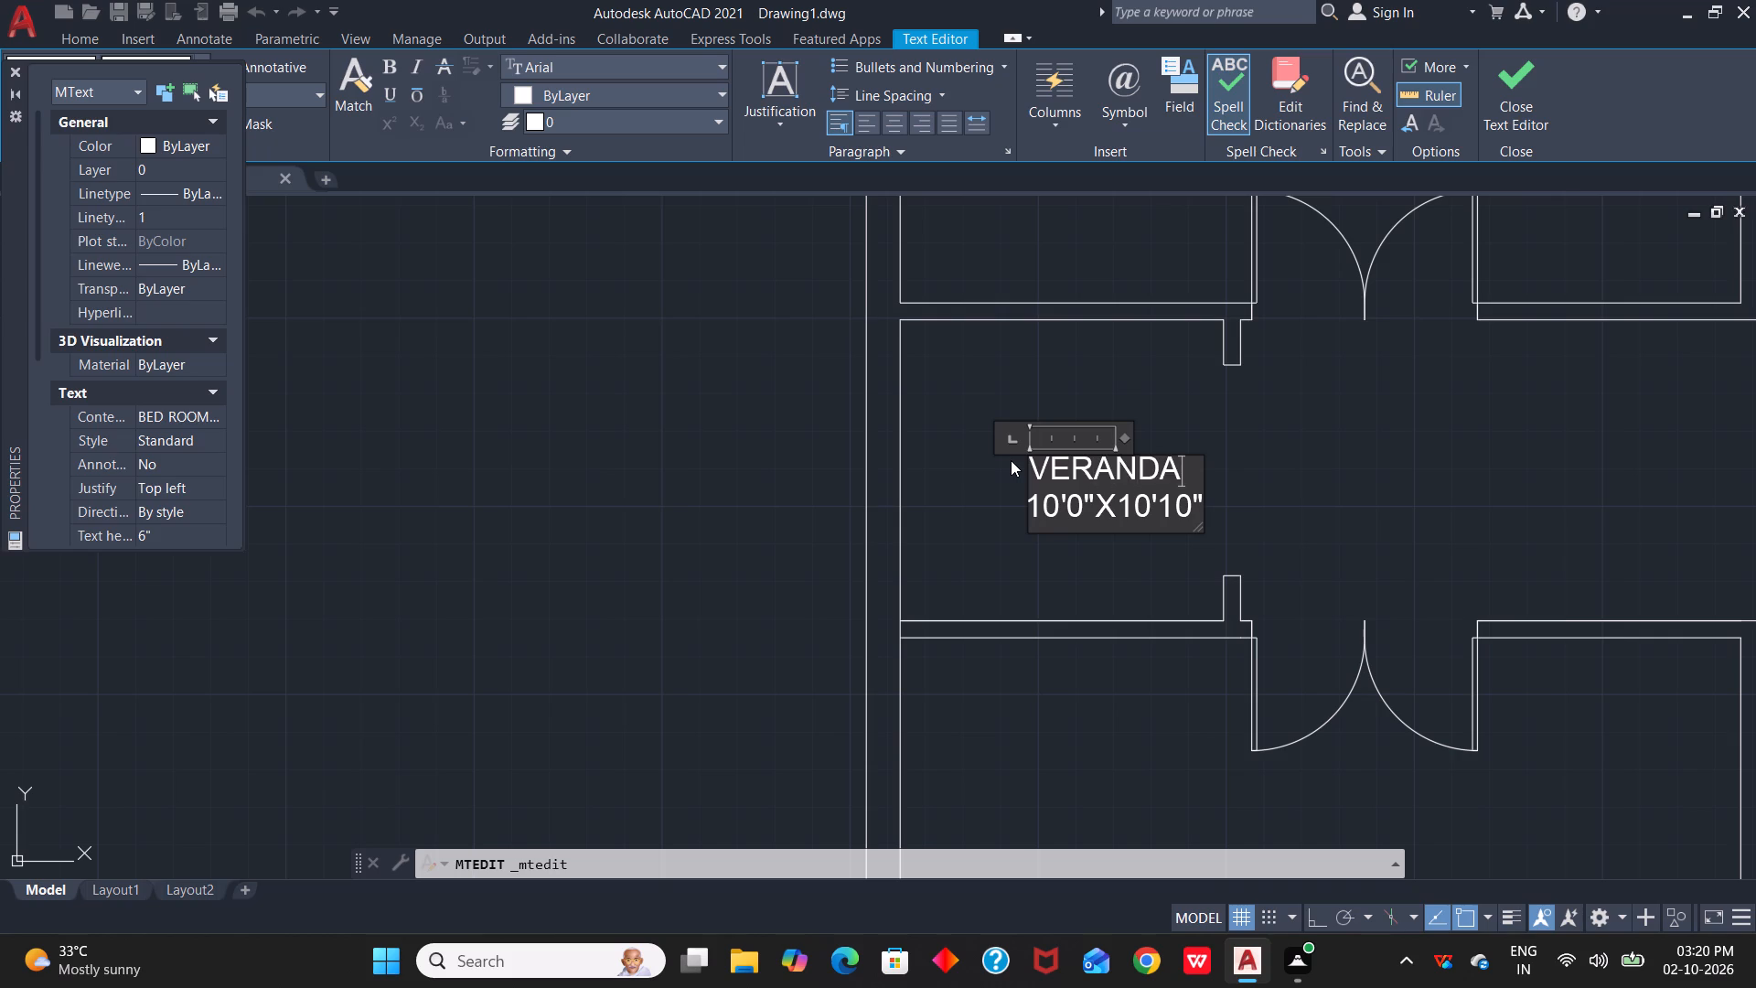
Set the size line of the veranda label to 7'2"X6'8" and finish the text edit.
left_click(1181, 507)
left_click(1187, 505)
key("BackSpace")
key("BackSpace")
key("8")
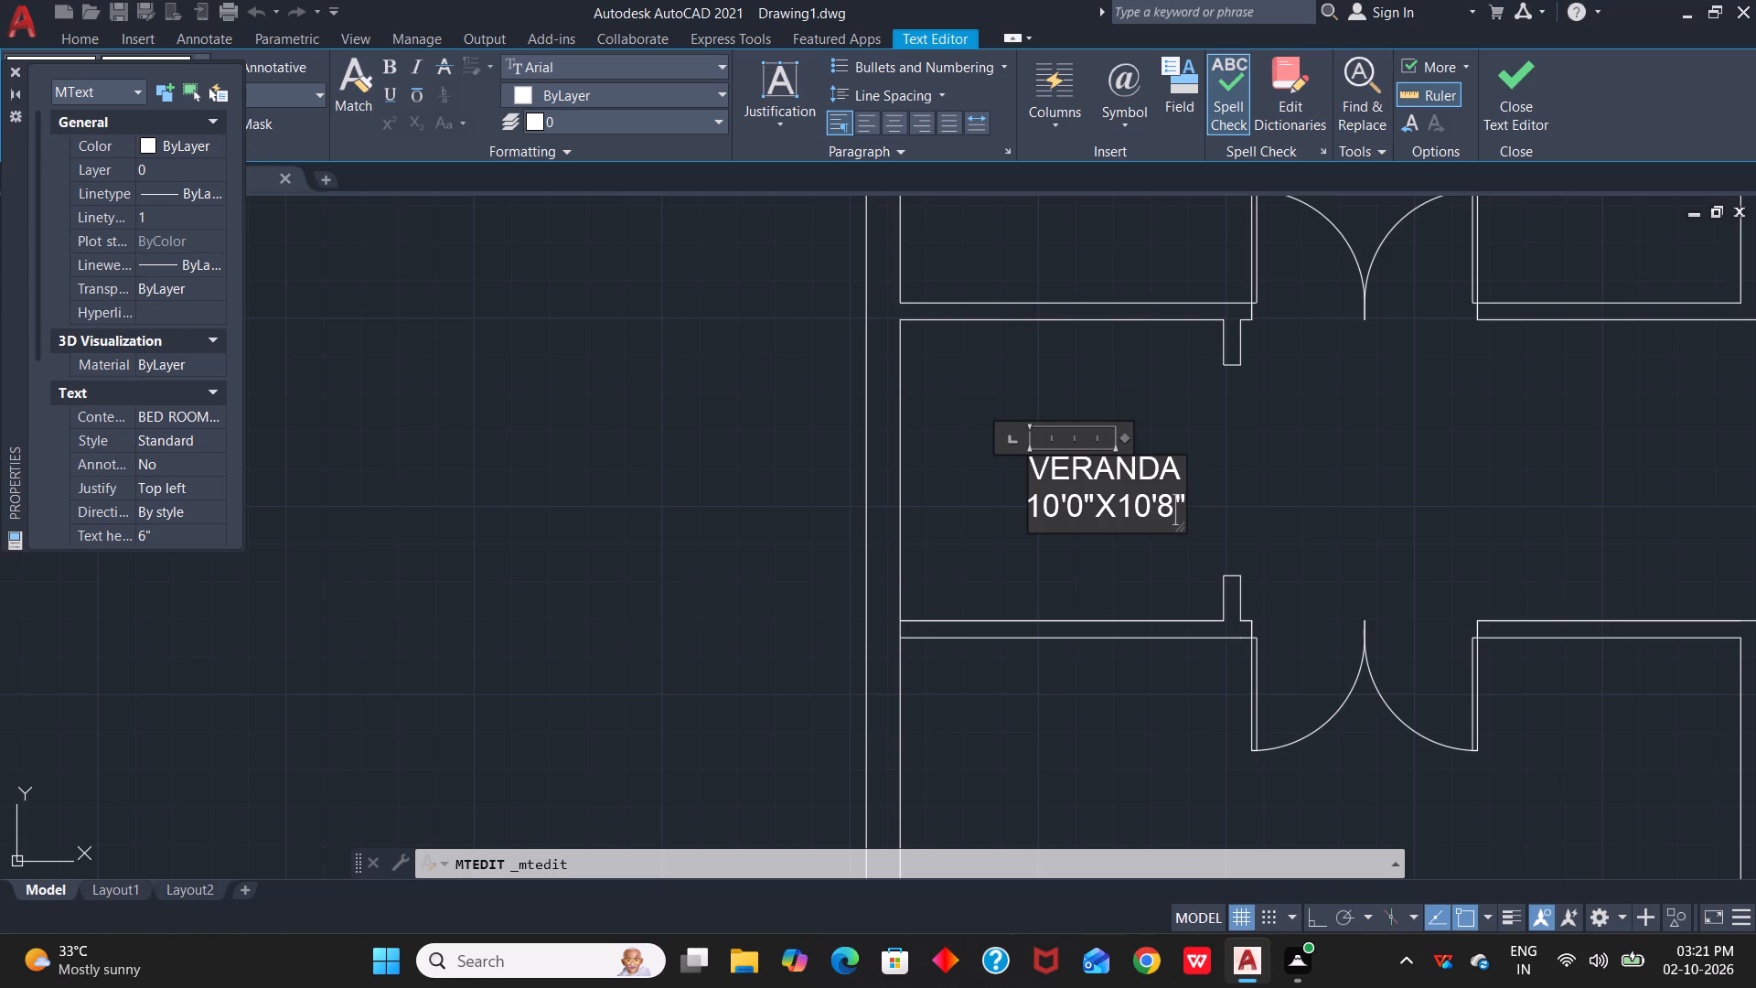
left_click(1151, 499)
key("BackSpace")
key("BackSpace")
key("6")
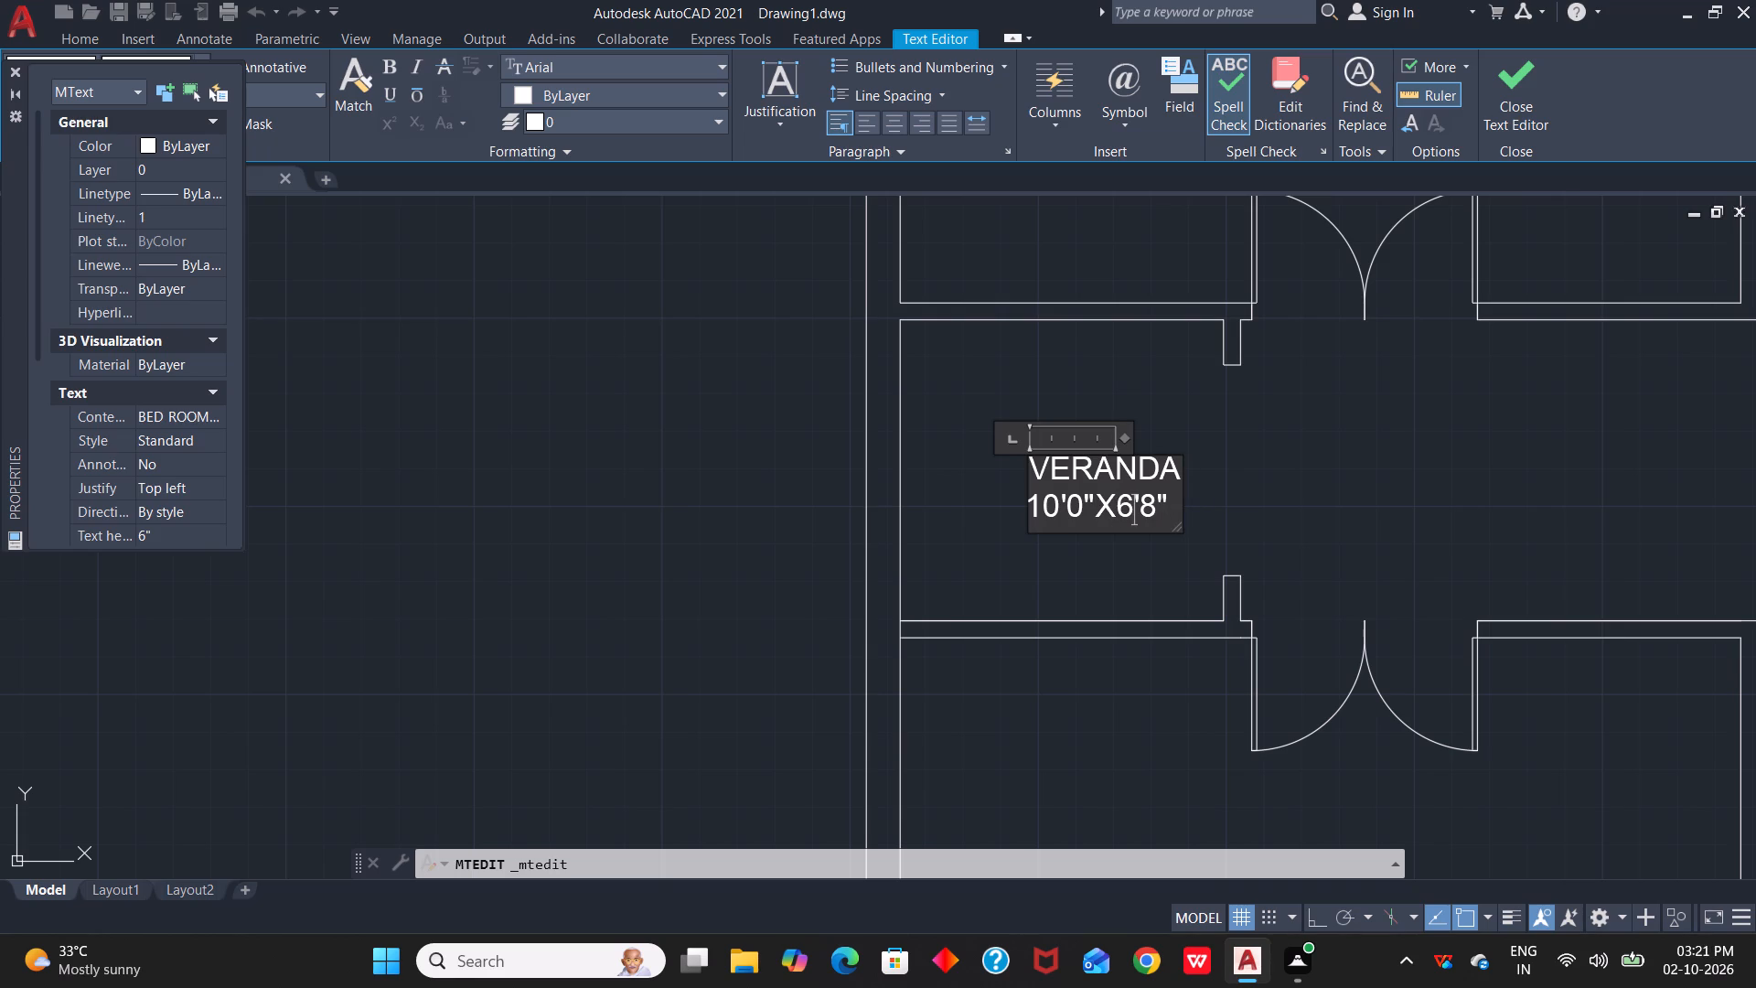
left_click(1079, 510)
key("BackSpace")
key("2")
left_click(1059, 505)
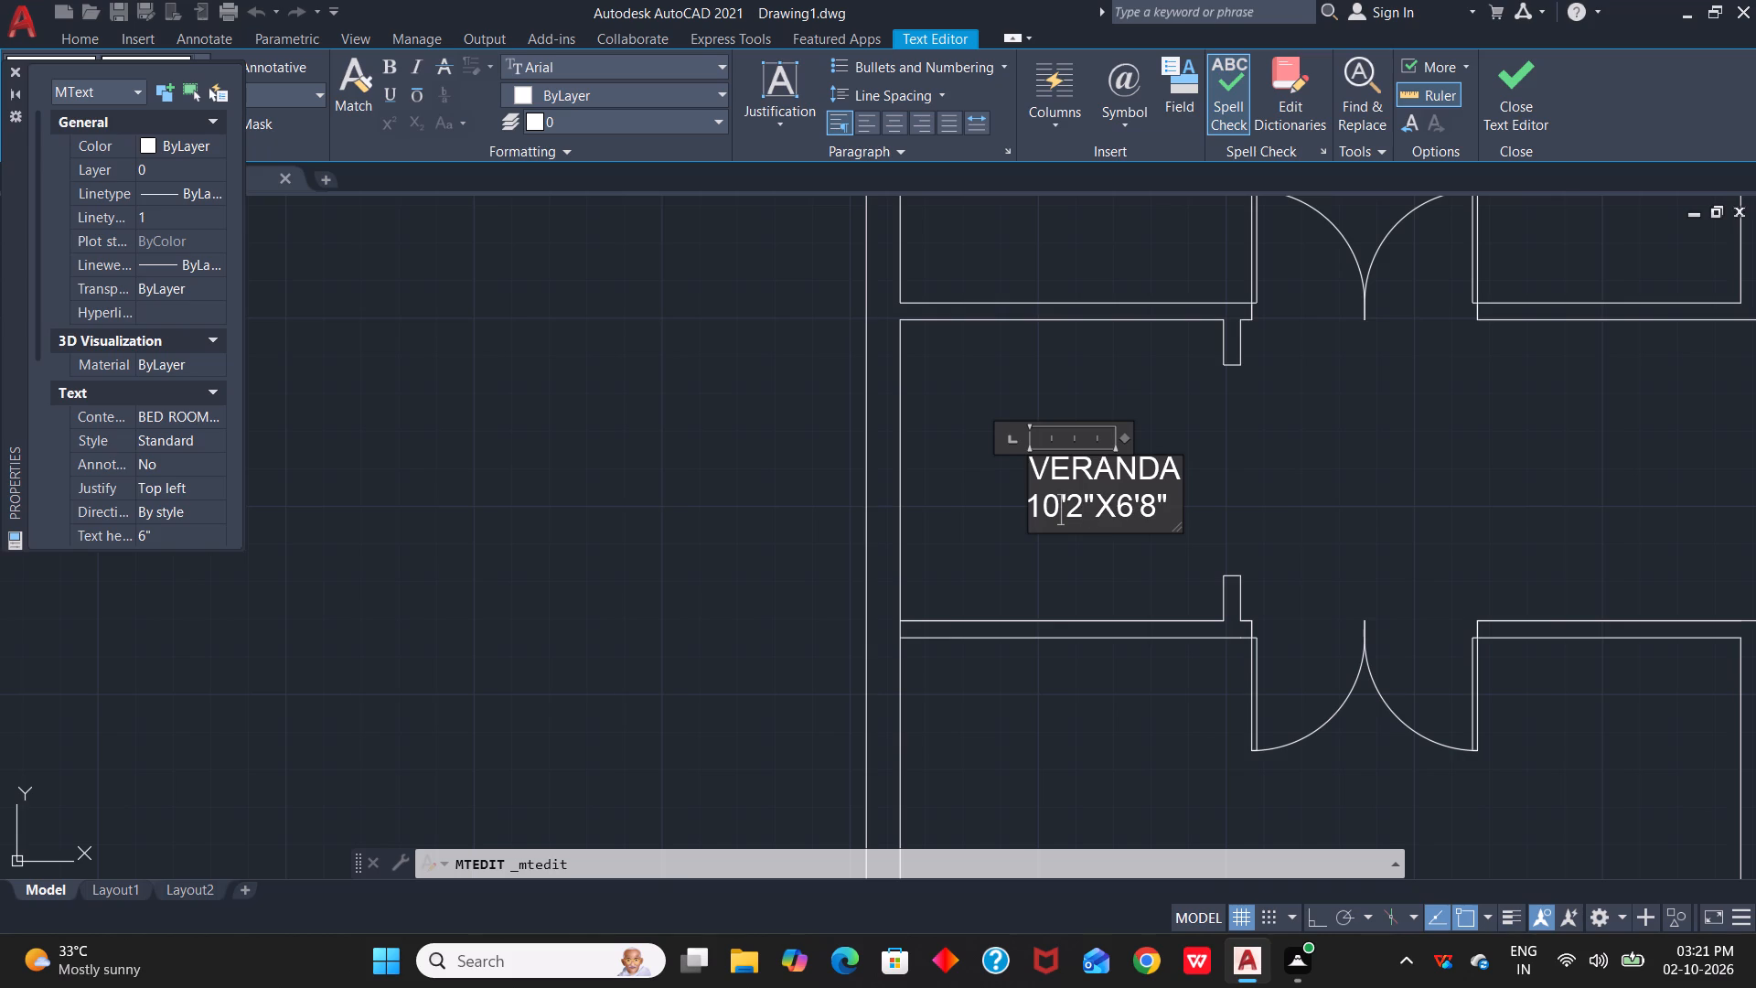
key("BackSpace")
key("BackSpace")
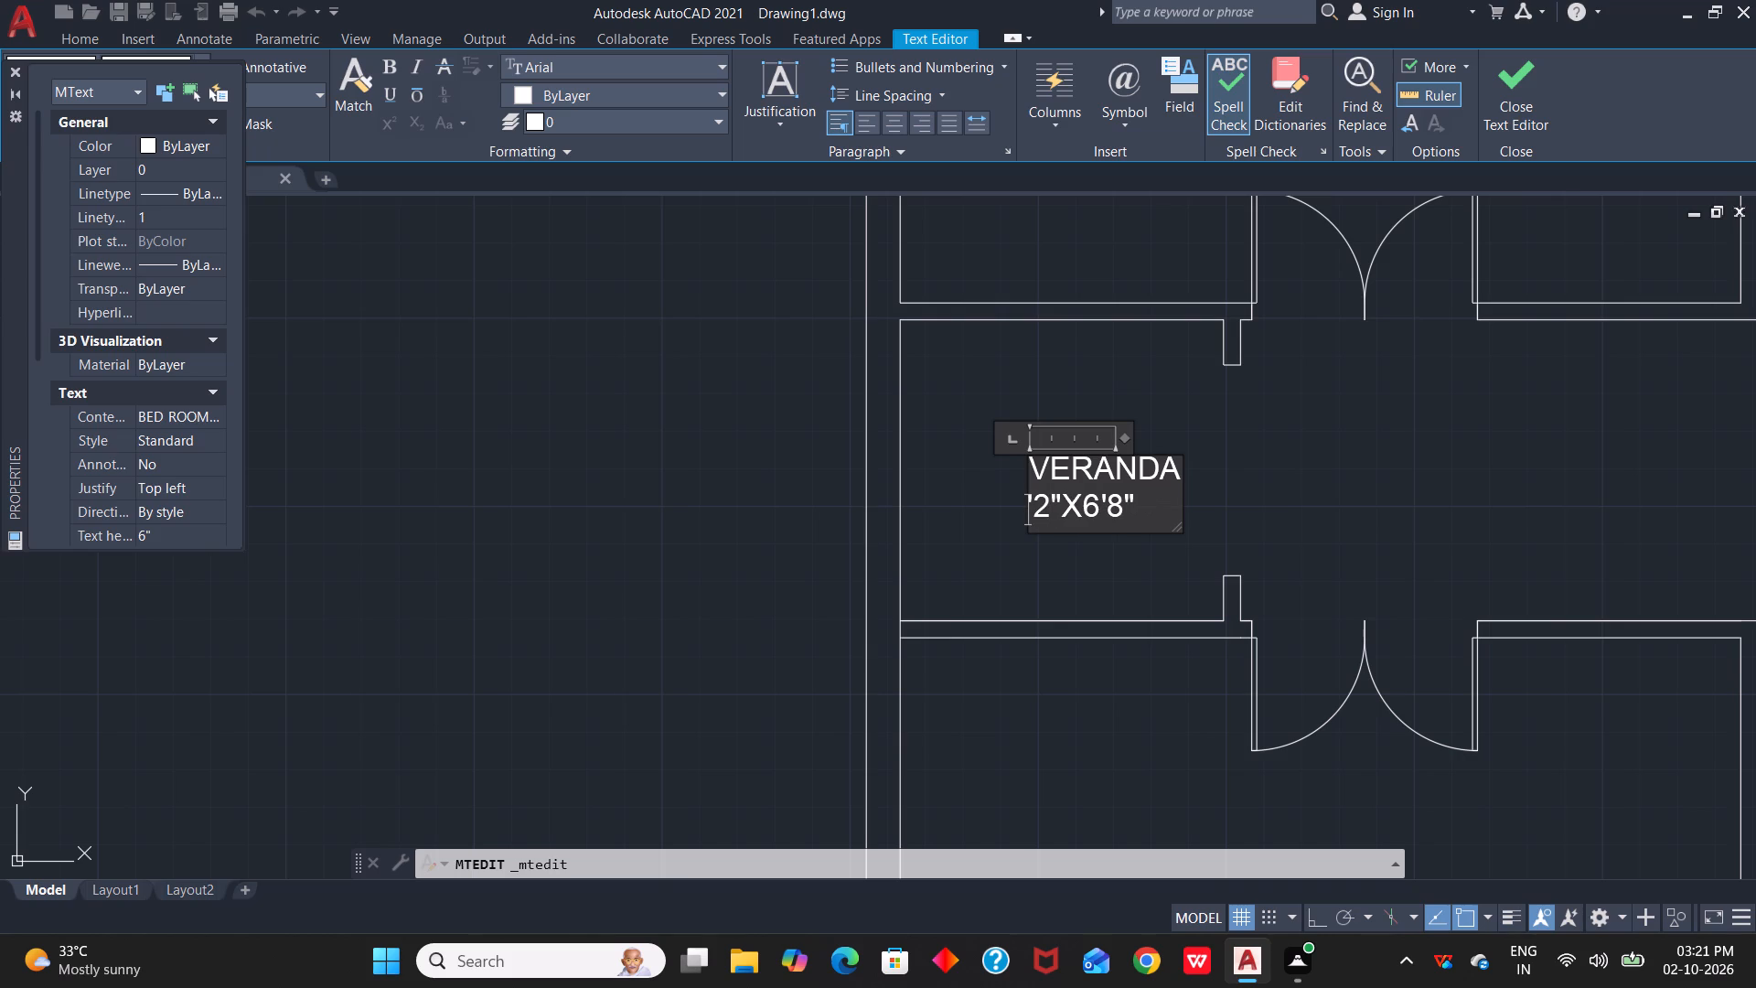
key("7")
left_click(1150, 544)
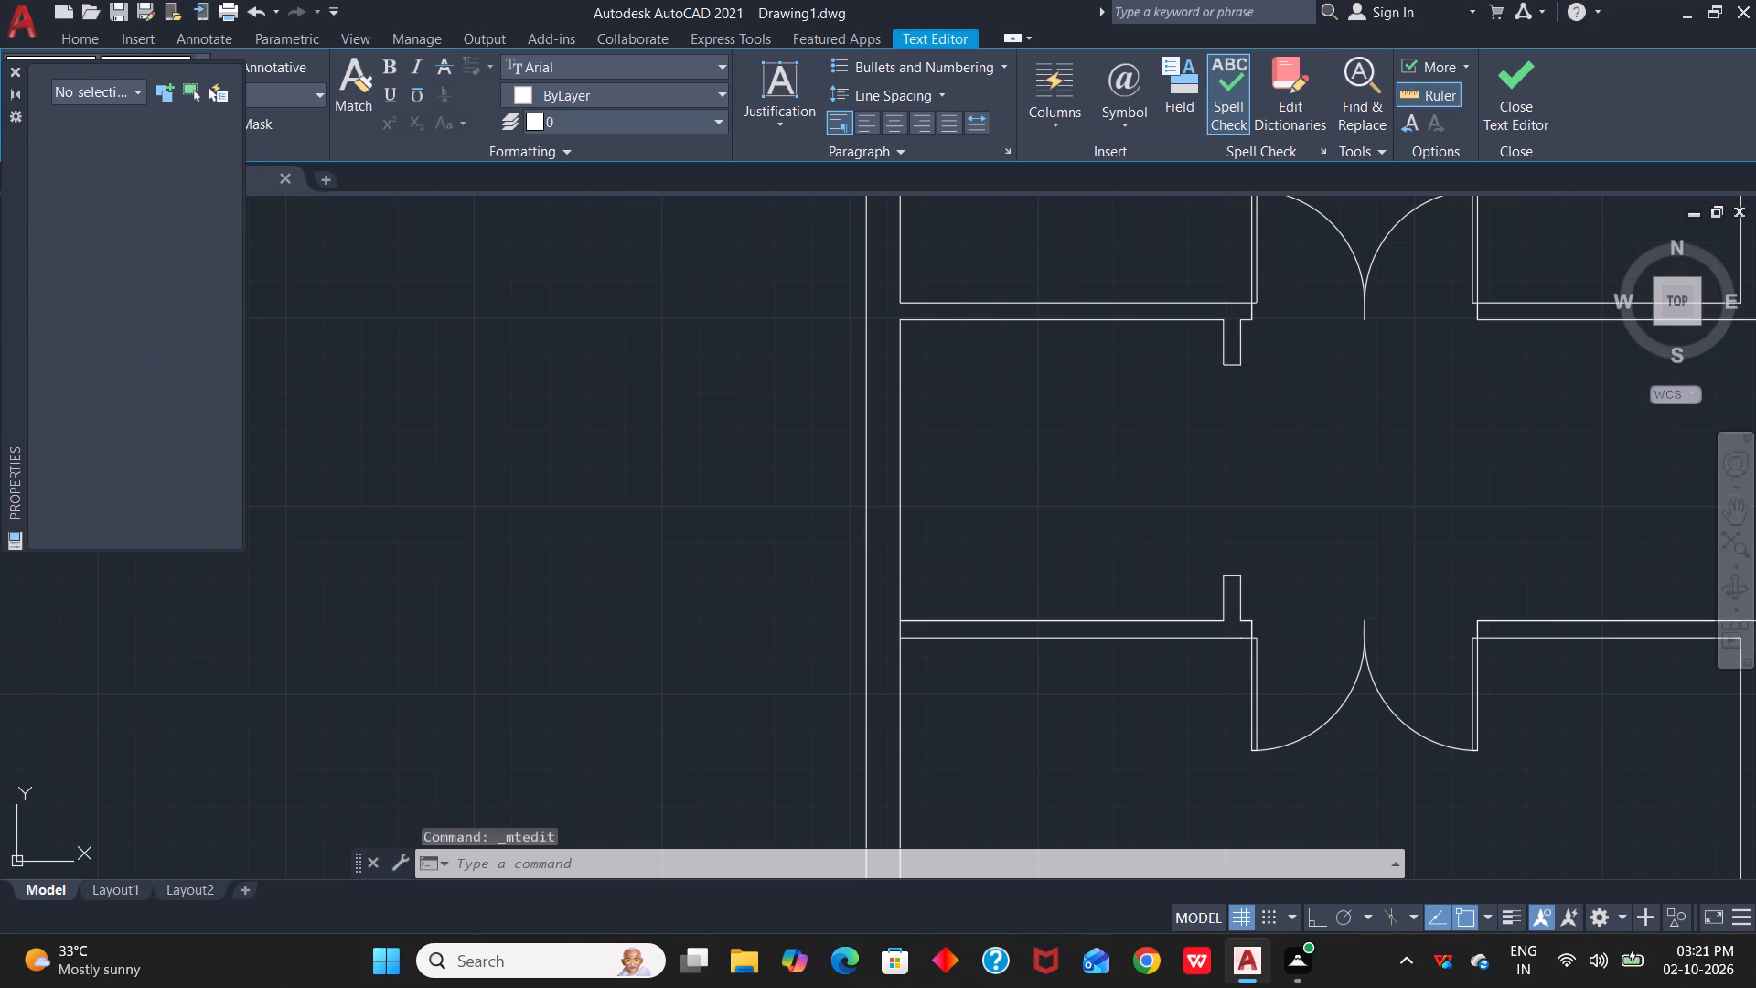
With ortho on, draw a vertical line about 4'-8" long across the veranda's east opening, joining the wall stubs' east corners.
scroll(1234, 480, "down", 2)
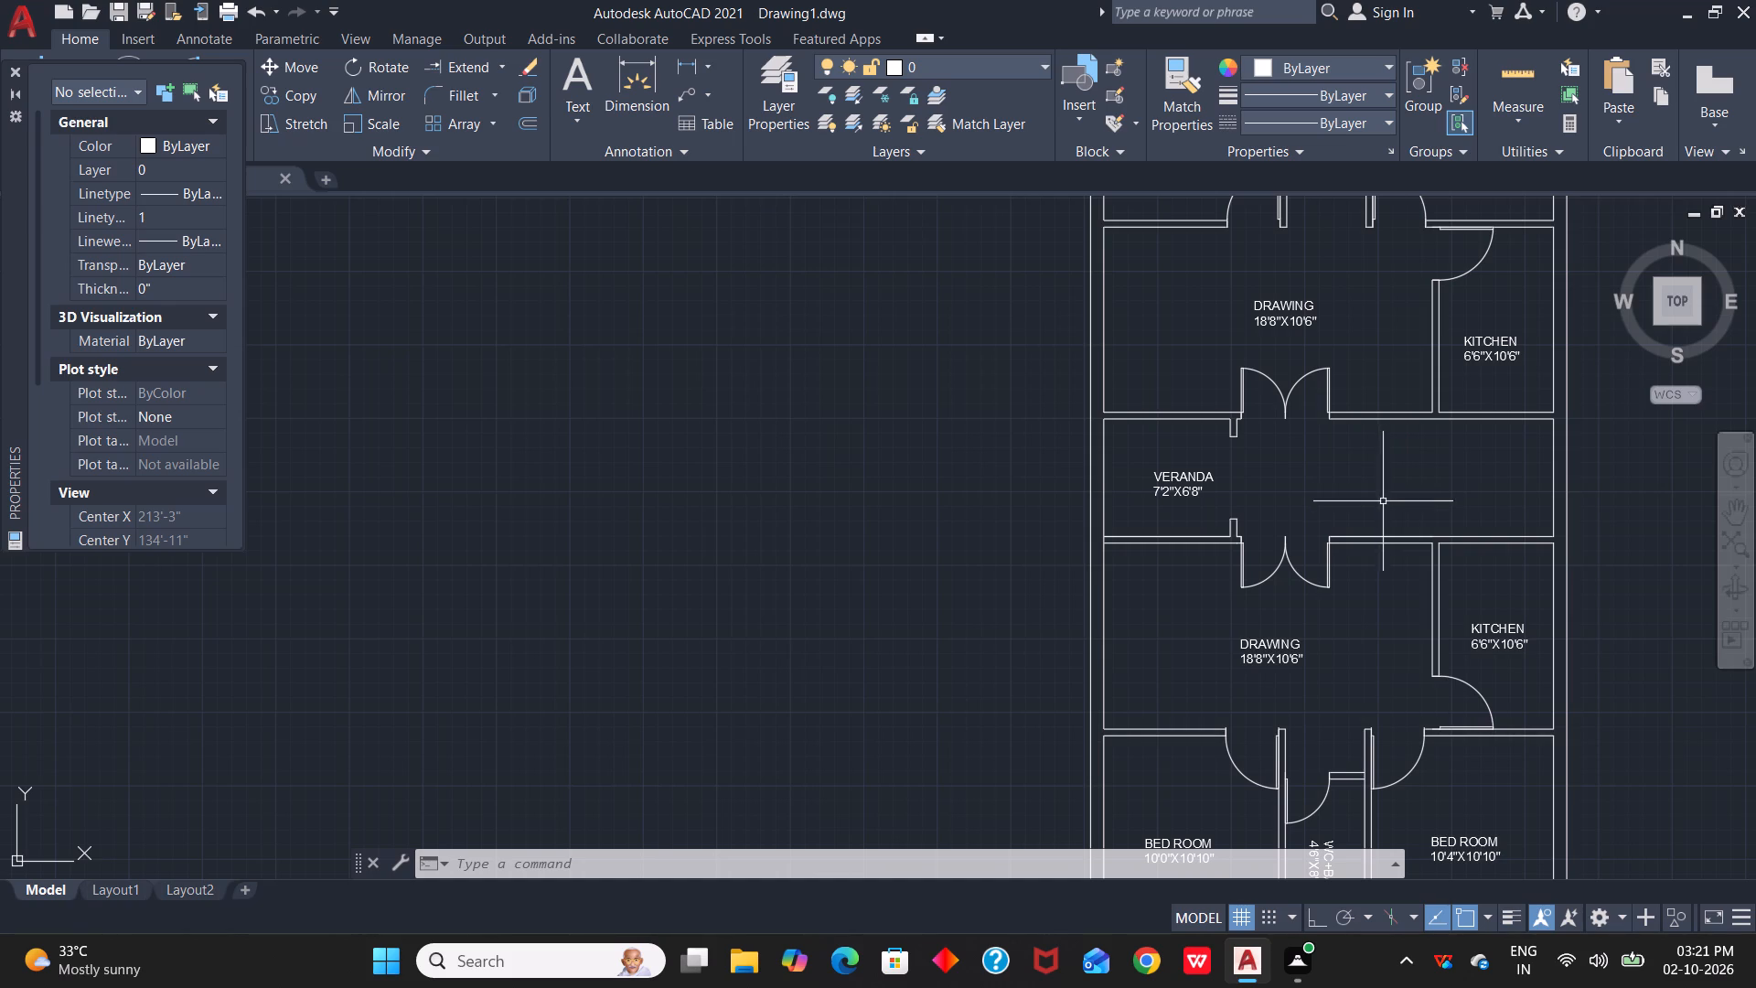
scroll(1313, 500, "up", 2)
scroll(1142, 478, "up", 1)
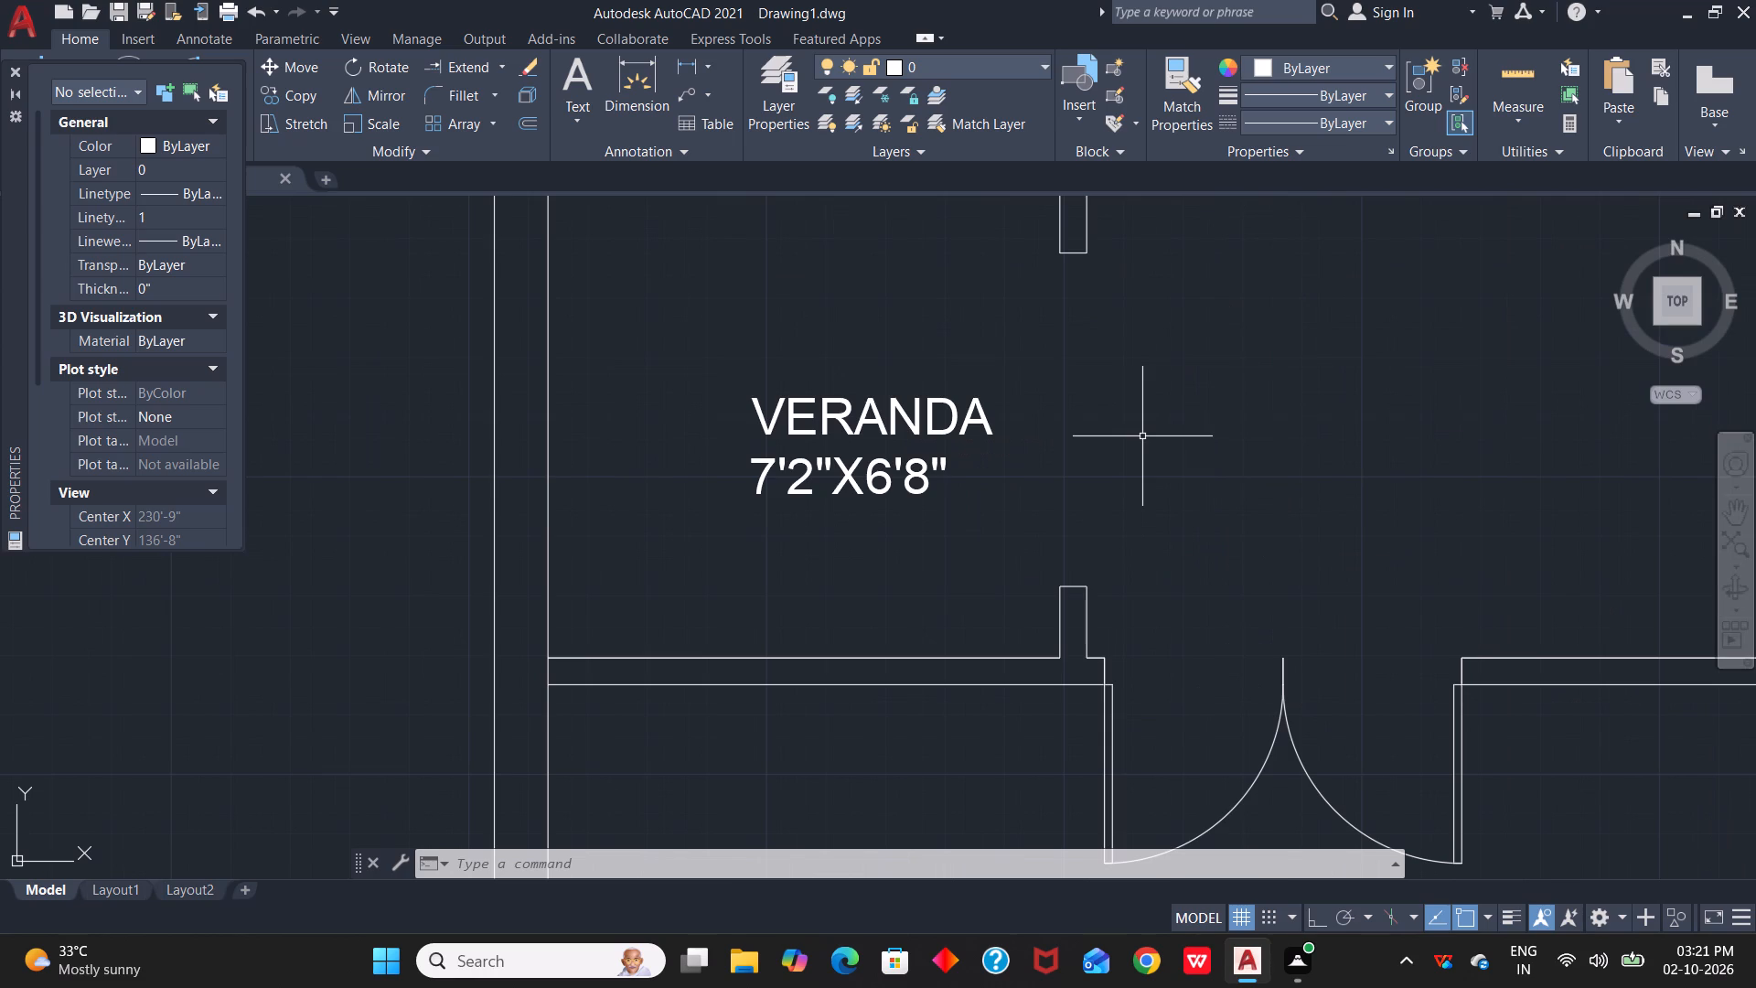
scroll(1114, 386, "down", 1)
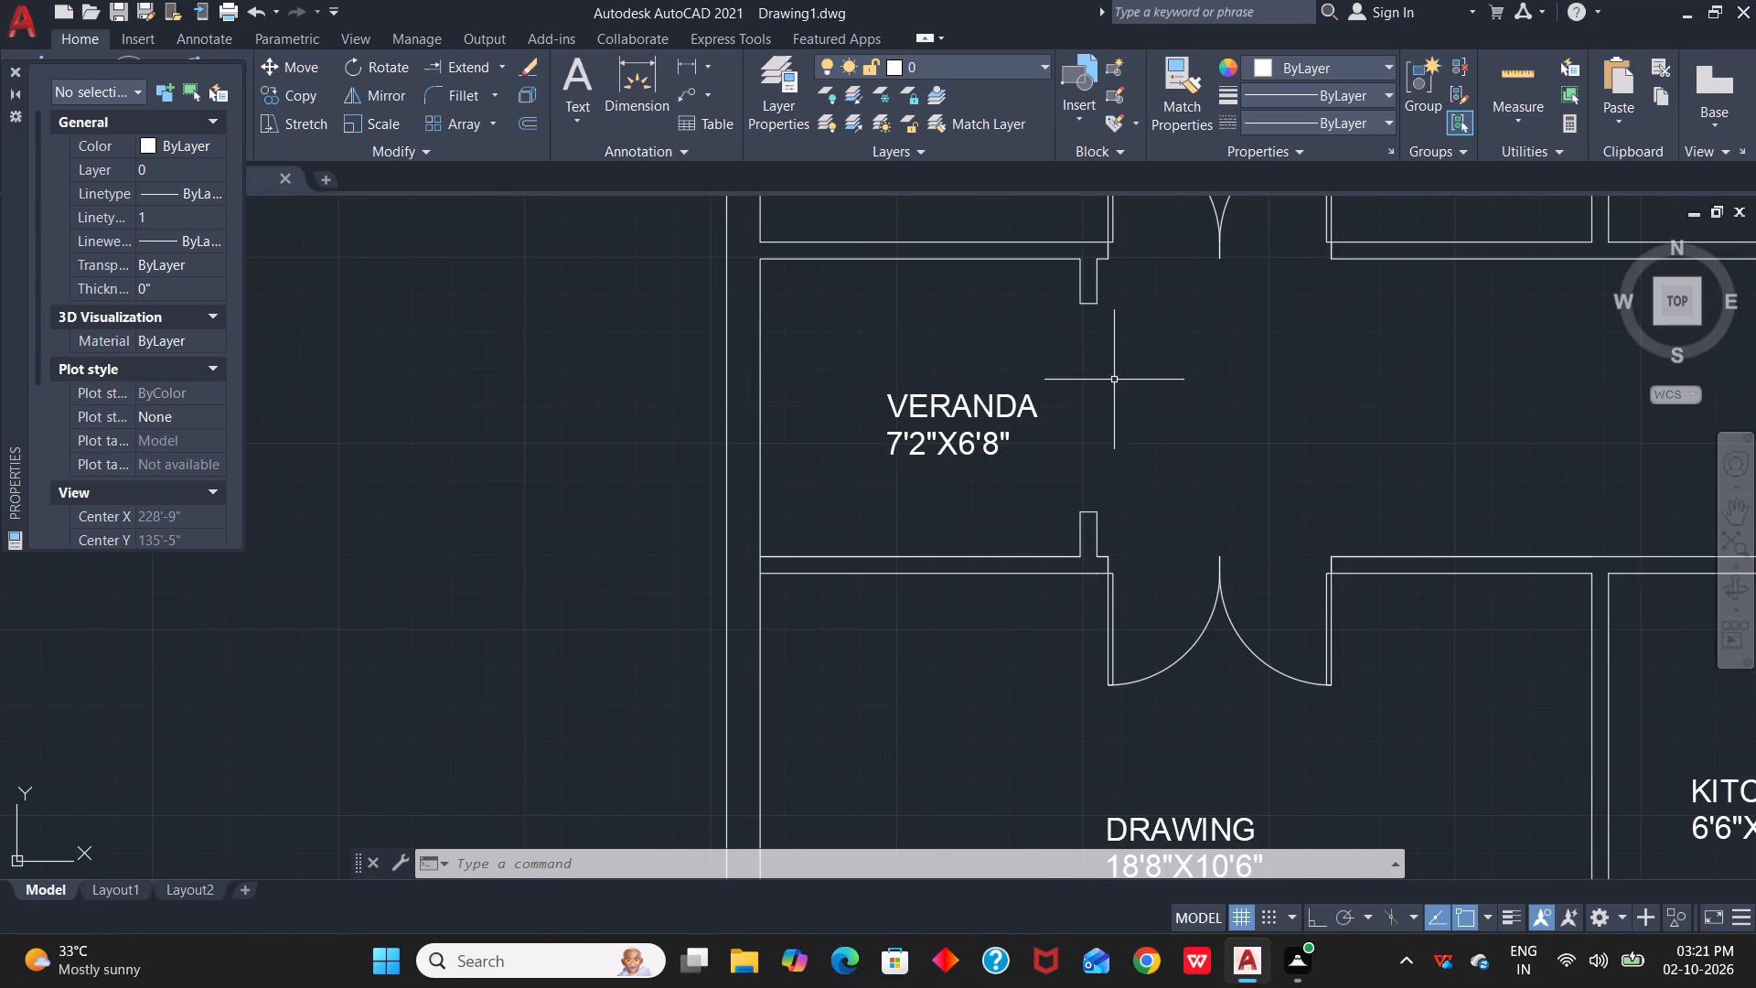
key("l")
key("space")
scroll(1096, 294, "up", 2)
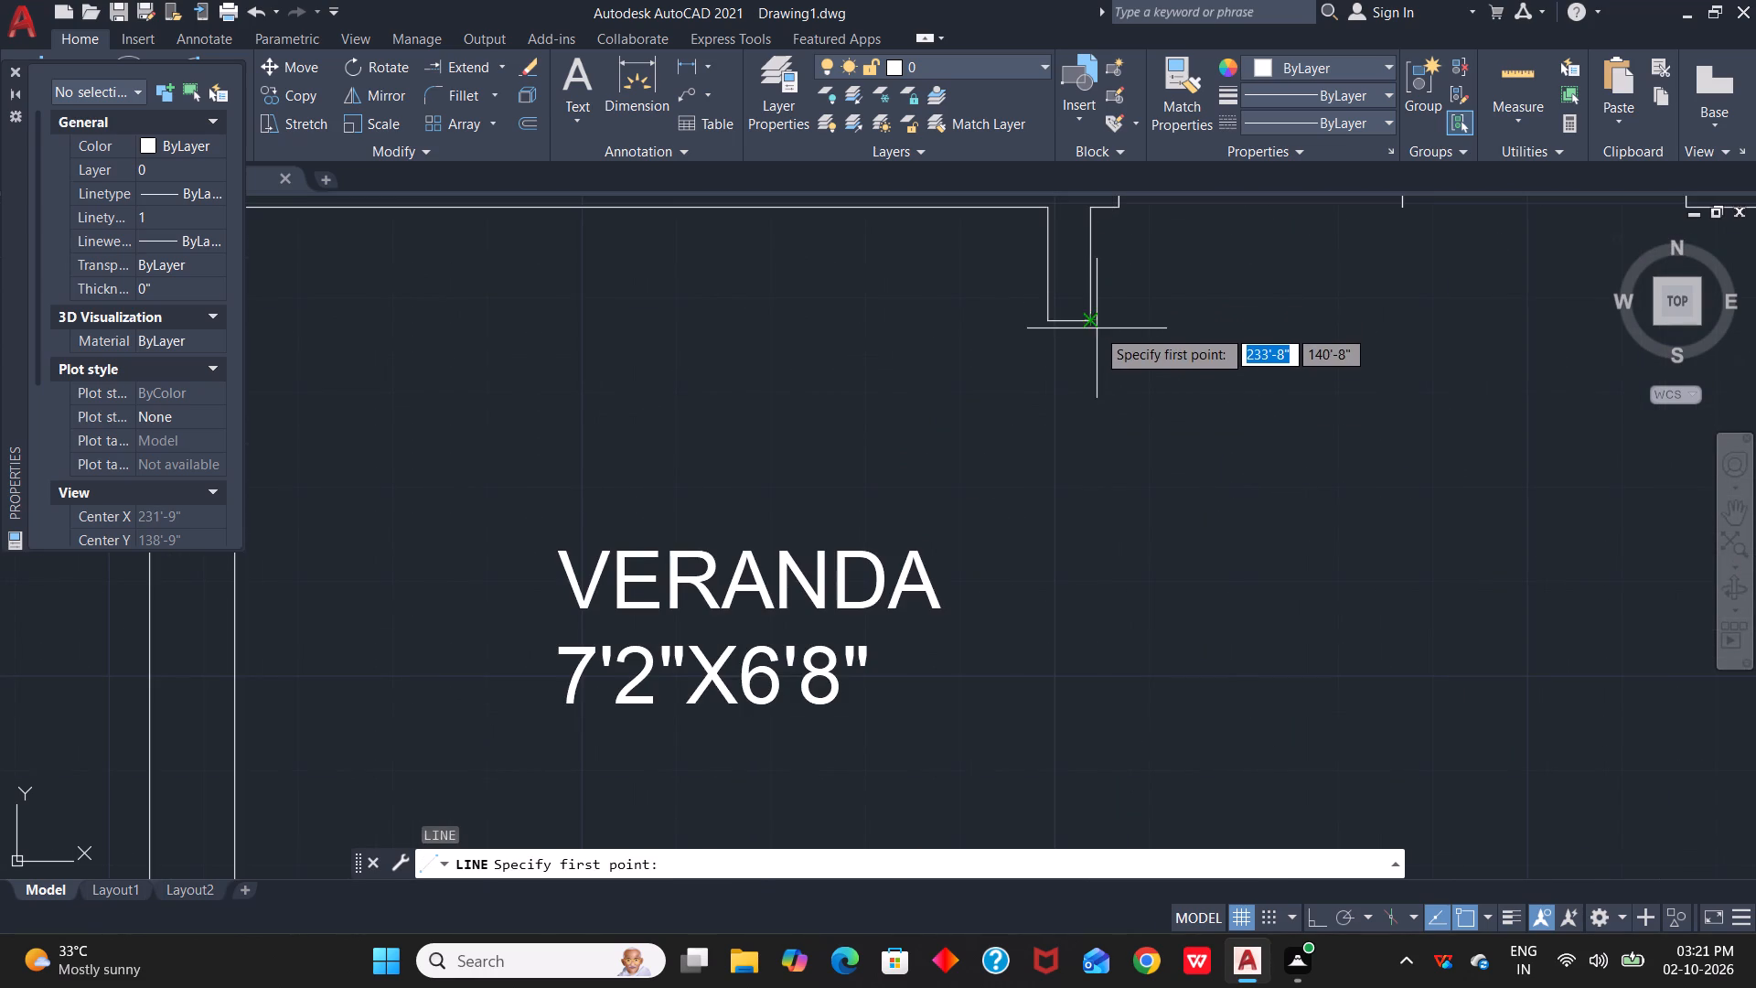
left_click_drag(1097, 330, 1097, 352)
scroll(1096, 610, "down", 2)
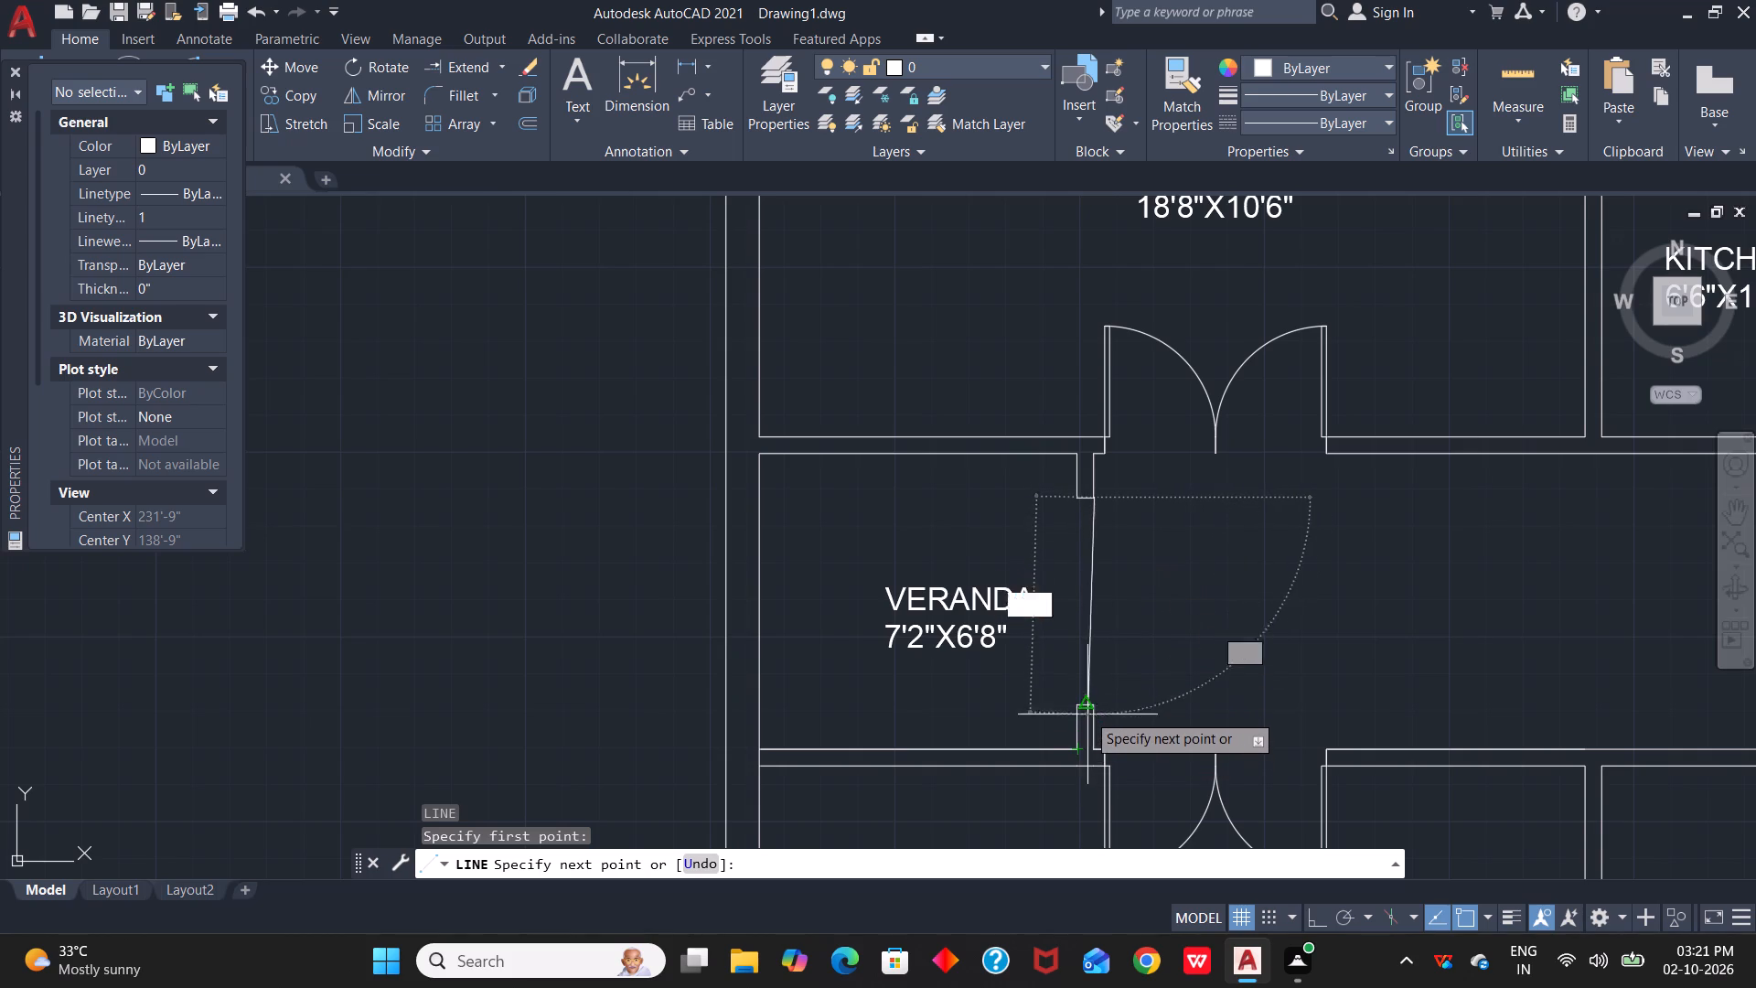
scroll(1100, 710, "up", 2)
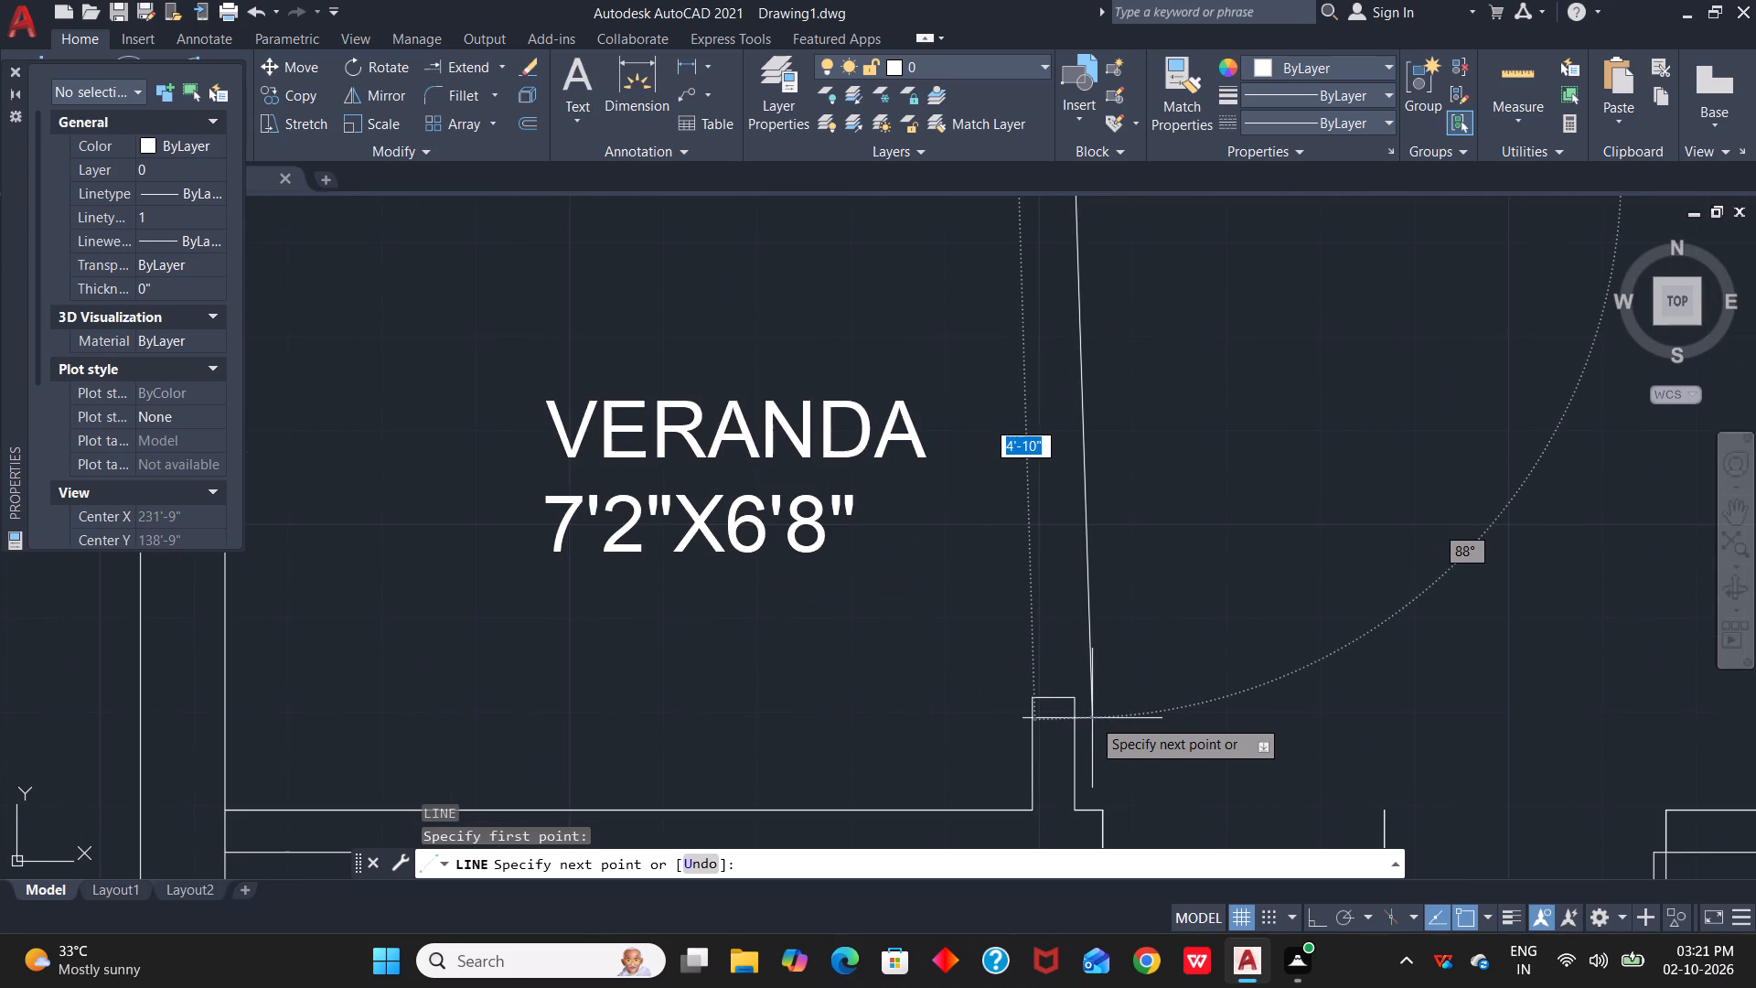
key("F8")
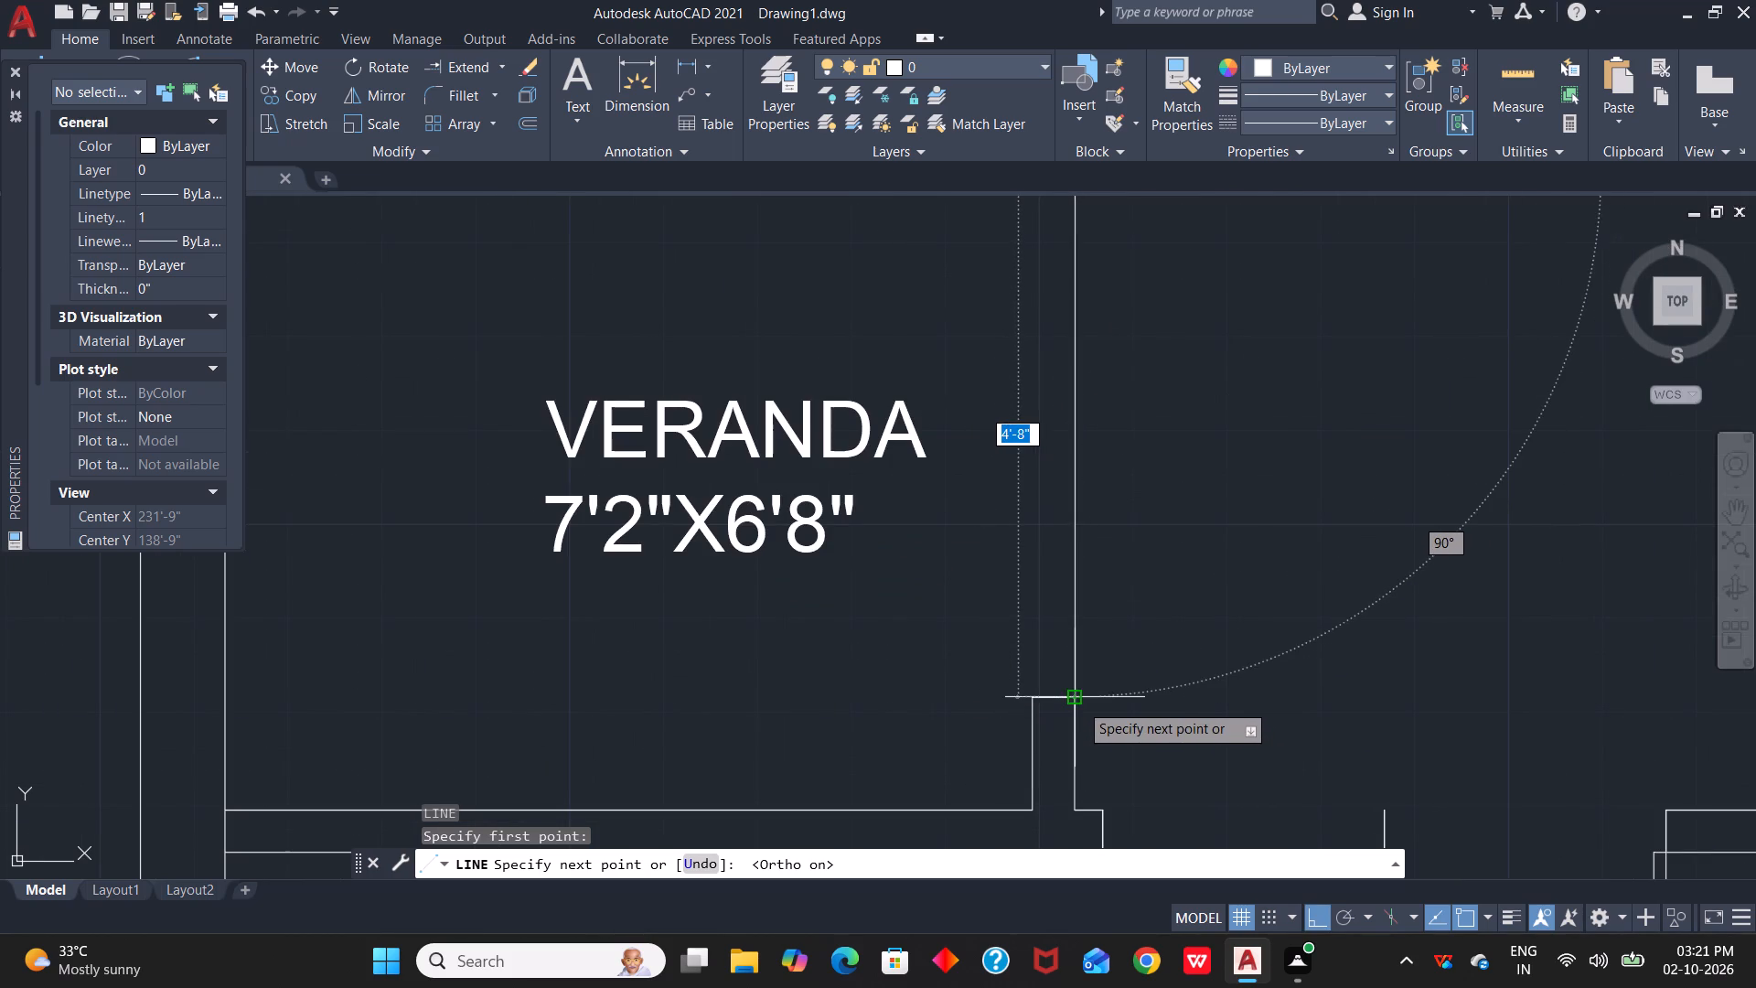
left_click(1079, 703)
key("space")
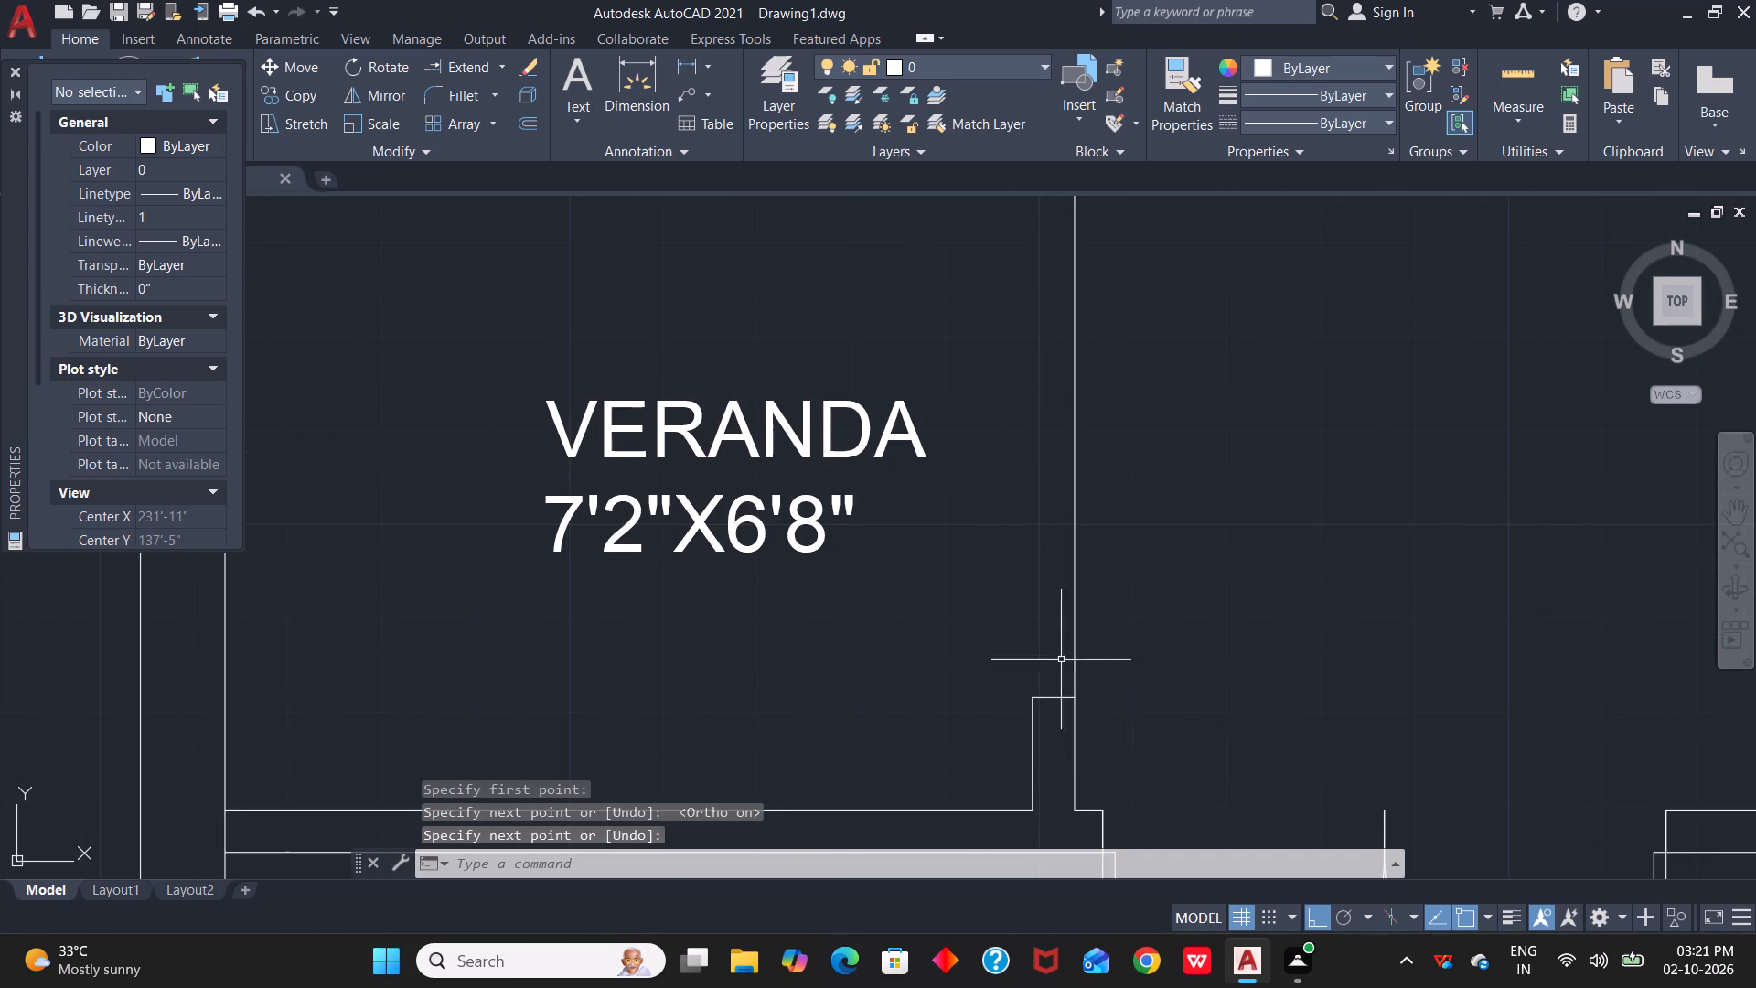
Draw a second vertical line about 4'-8" long across the veranda opening, joining the west corners of the two wall stubs.
scroll(1065, 548, "down", 2)
middle_click_drag(1114, 452, 1204, 626)
scroll(1111, 574, "up", 2)
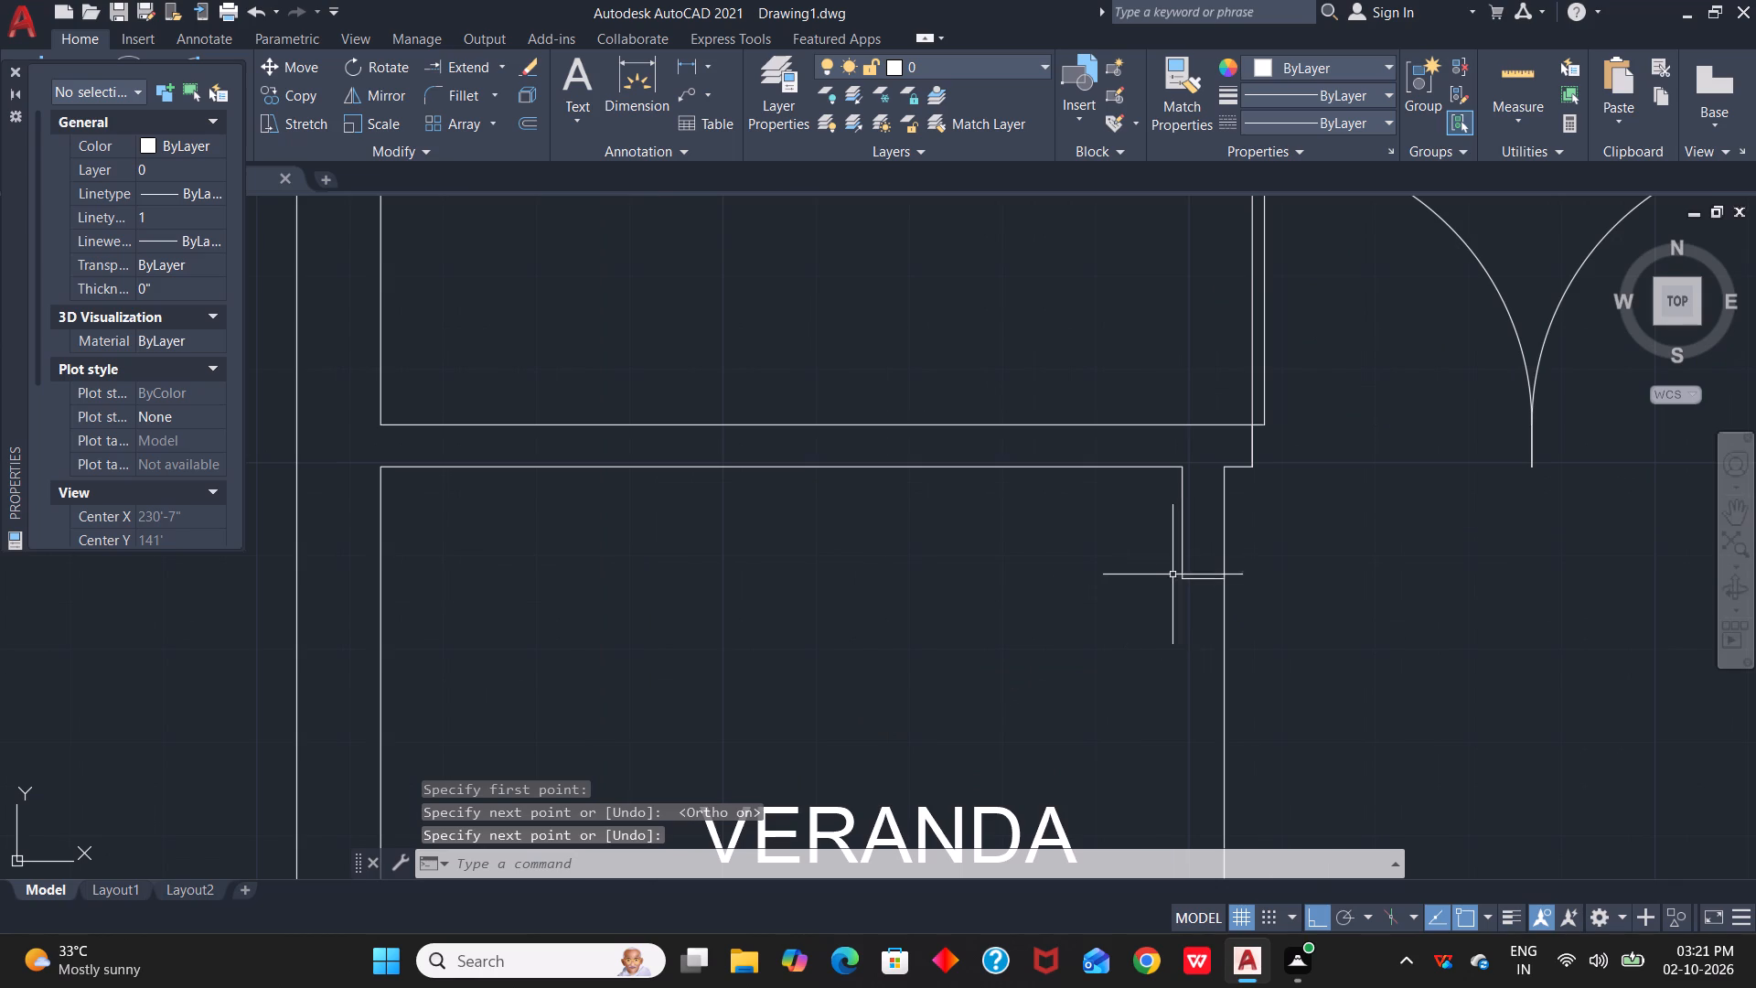
key("space")
left_click_drag(1181, 580, 1181, 589)
scroll(1169, 697, "down", 2)
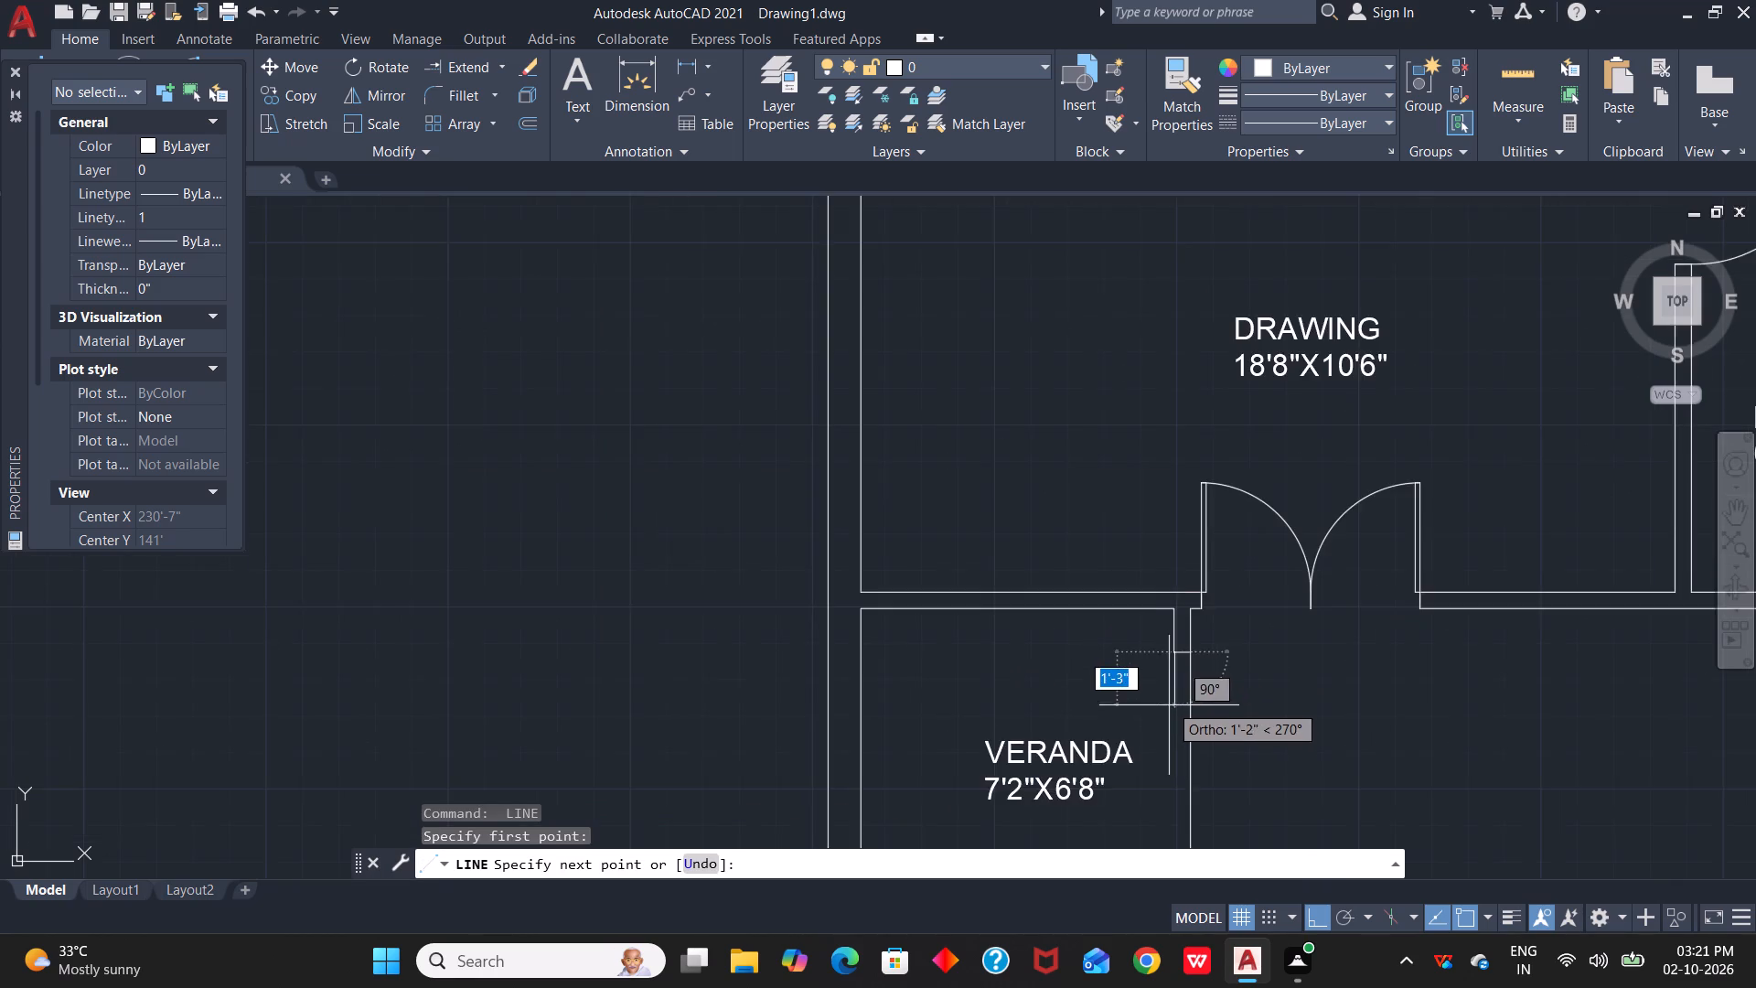
middle_click_drag(1169, 705, 1231, 431)
scroll(1235, 586, "up", 2)
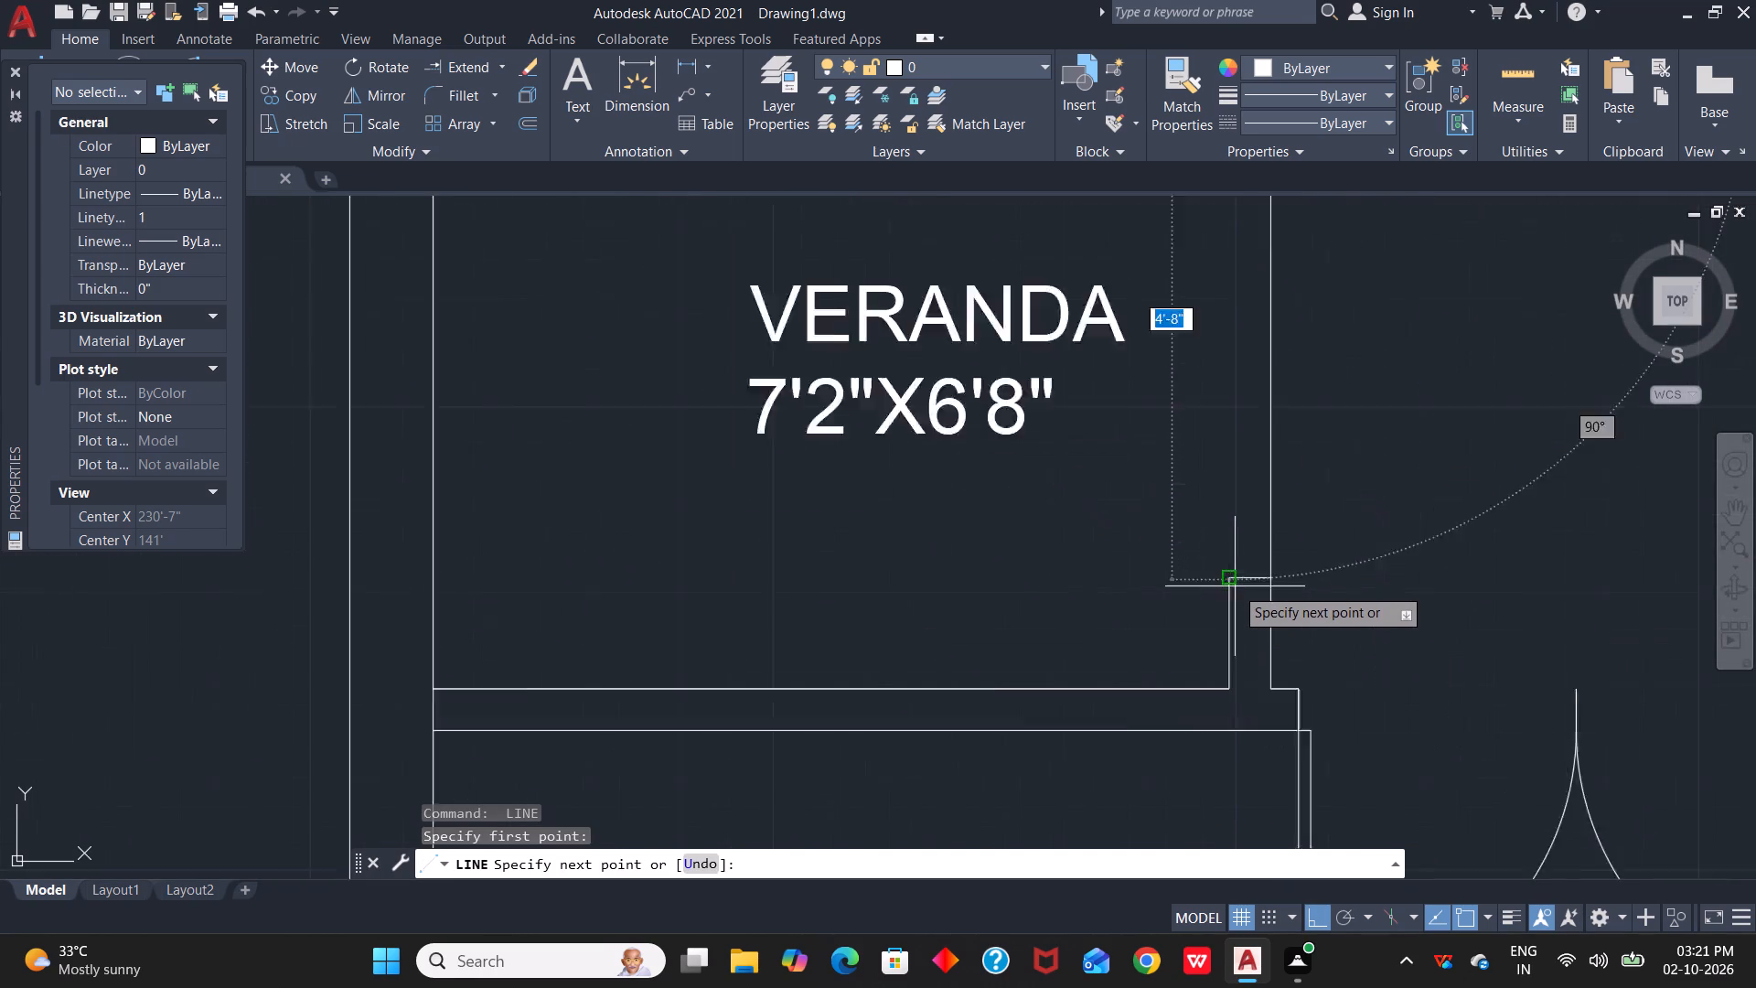
scroll(1235, 586, "up", 1)
left_click(1226, 579)
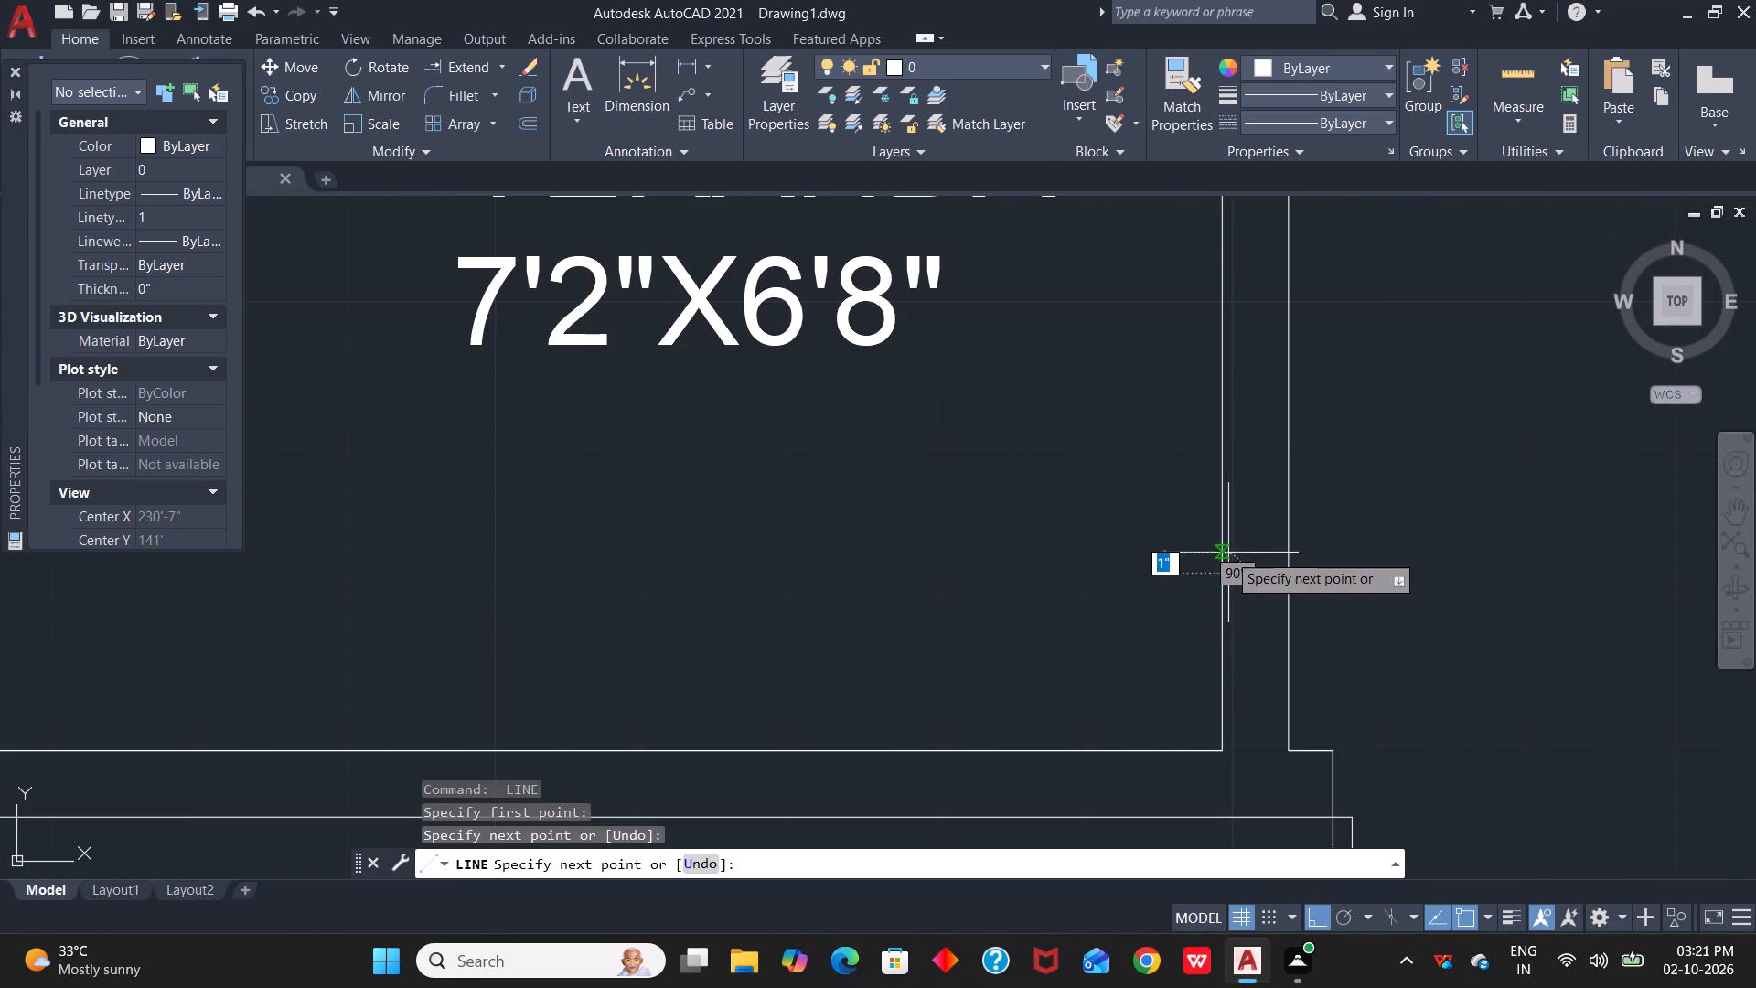
key("Escape")
Offset the east line of the veranda opening 2.25" to the west, midway between the two opening lines.
key("o")
key("space")
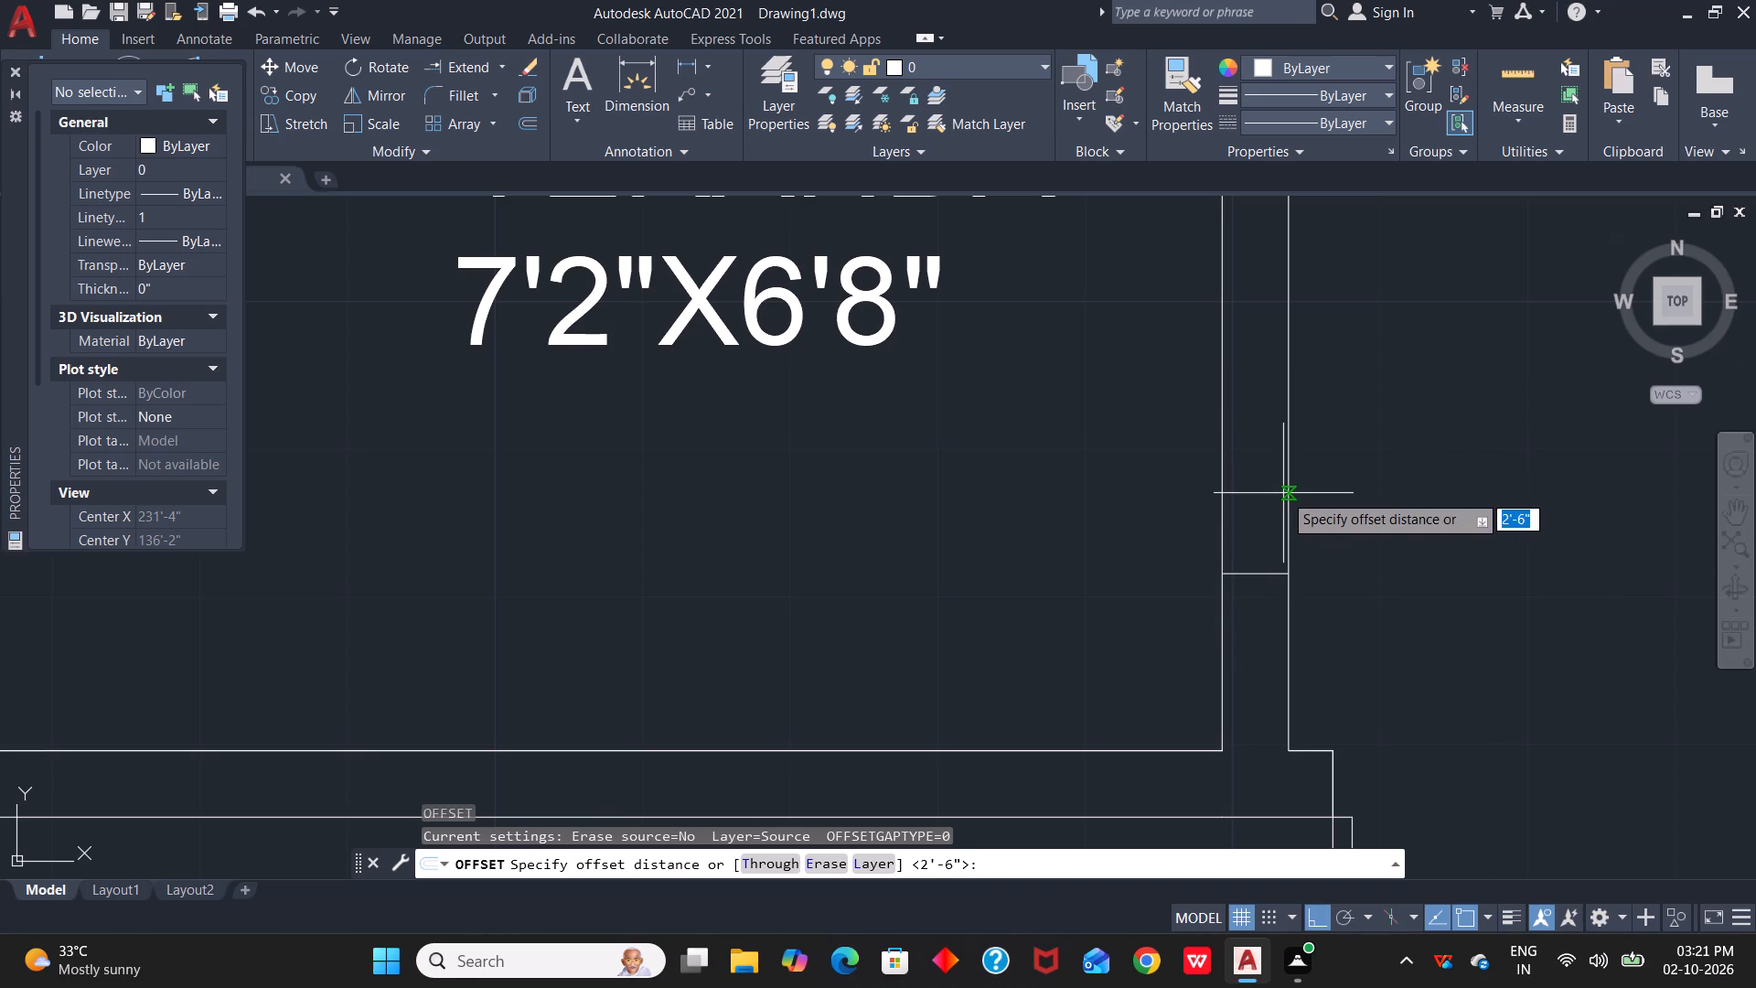
type("2.25")
key("shift+quotedbl")
key("Return")
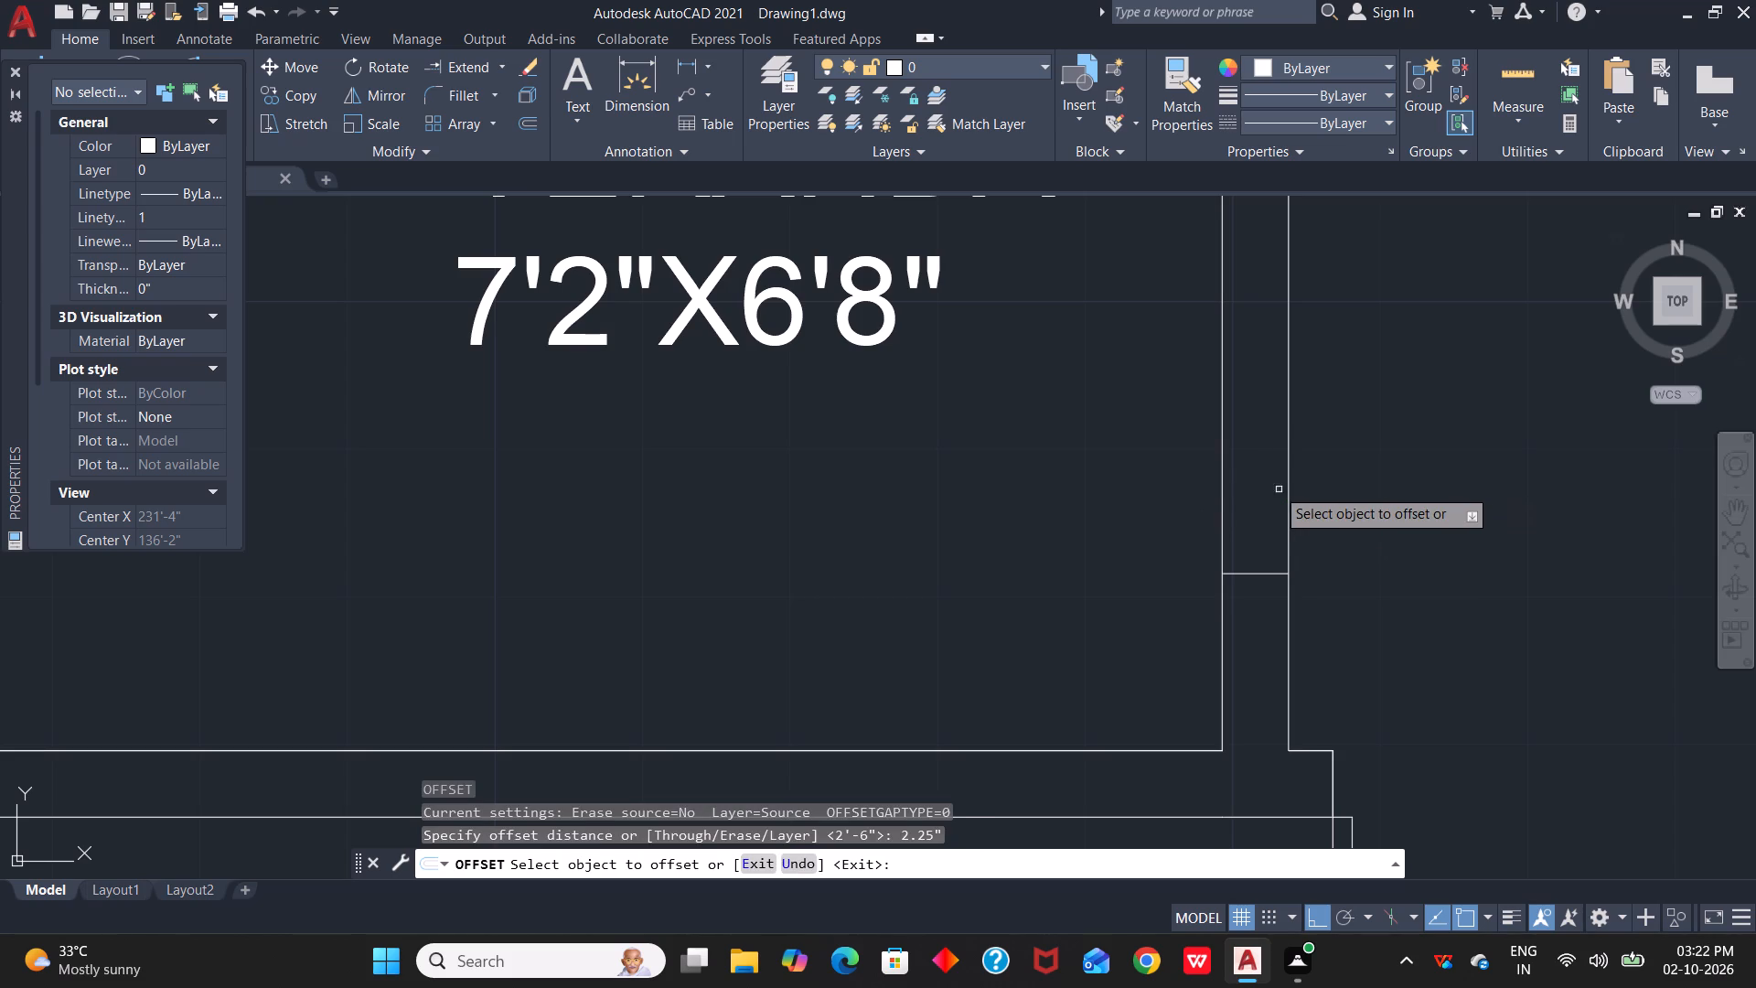
left_click(1287, 455)
left_click(1276, 455)
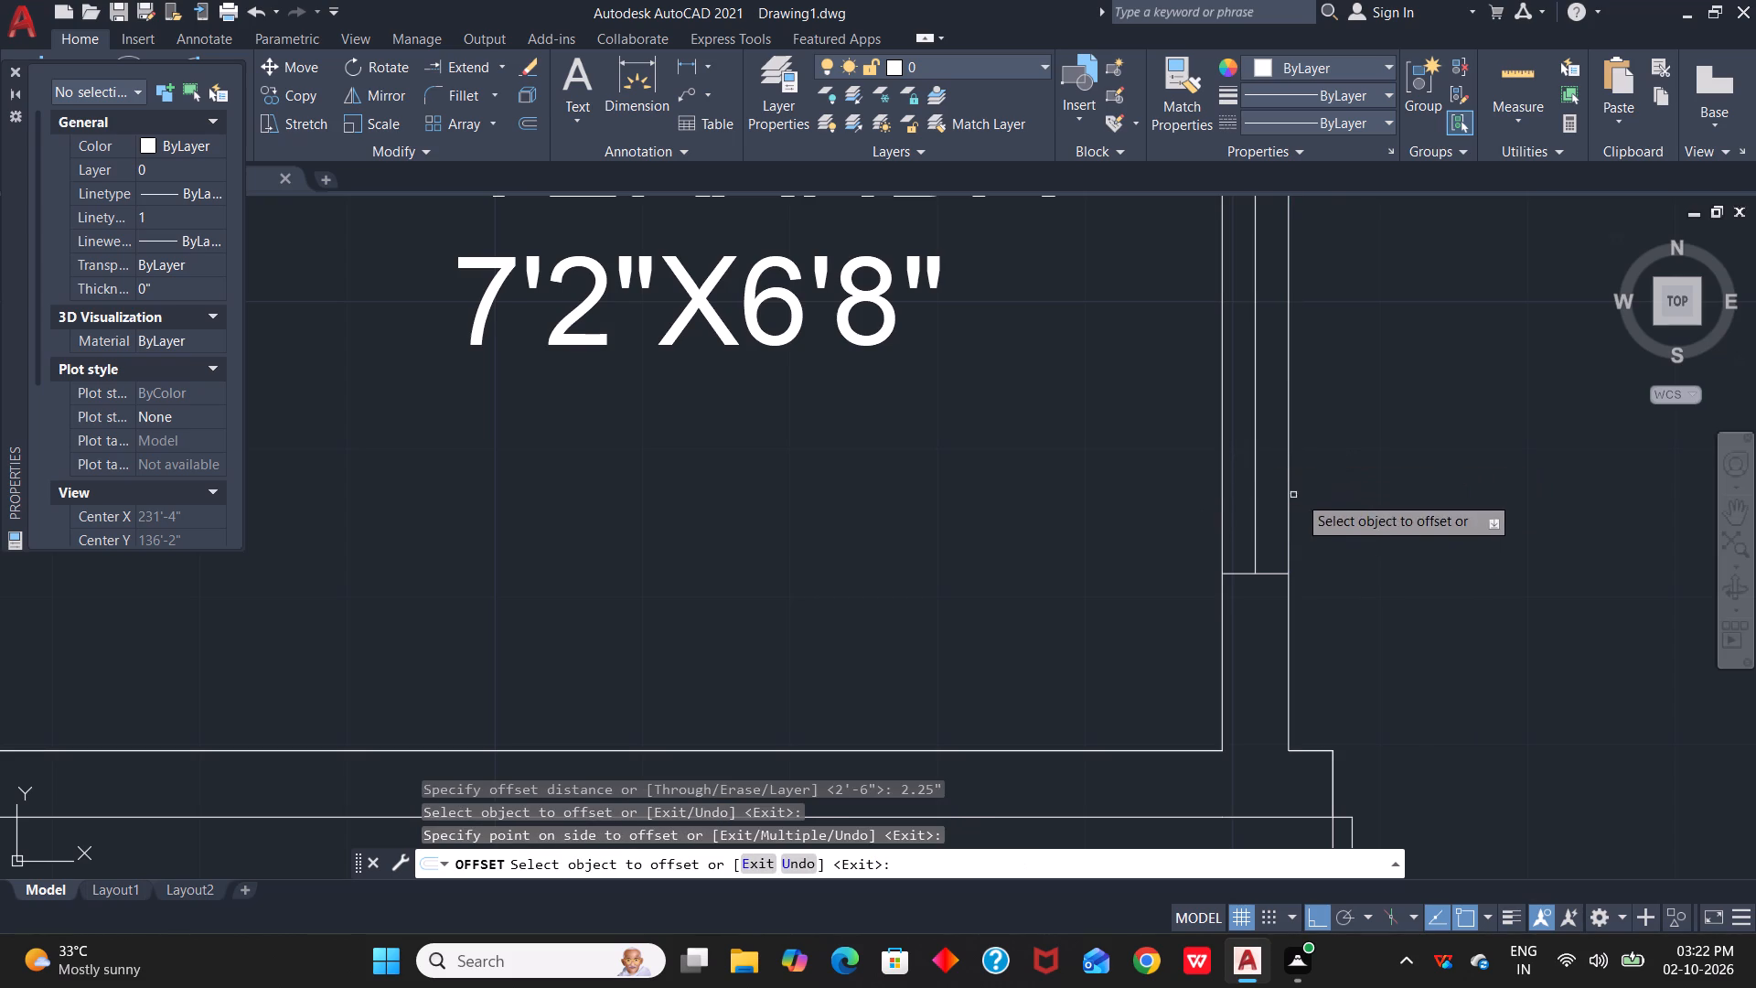
key("Escape")
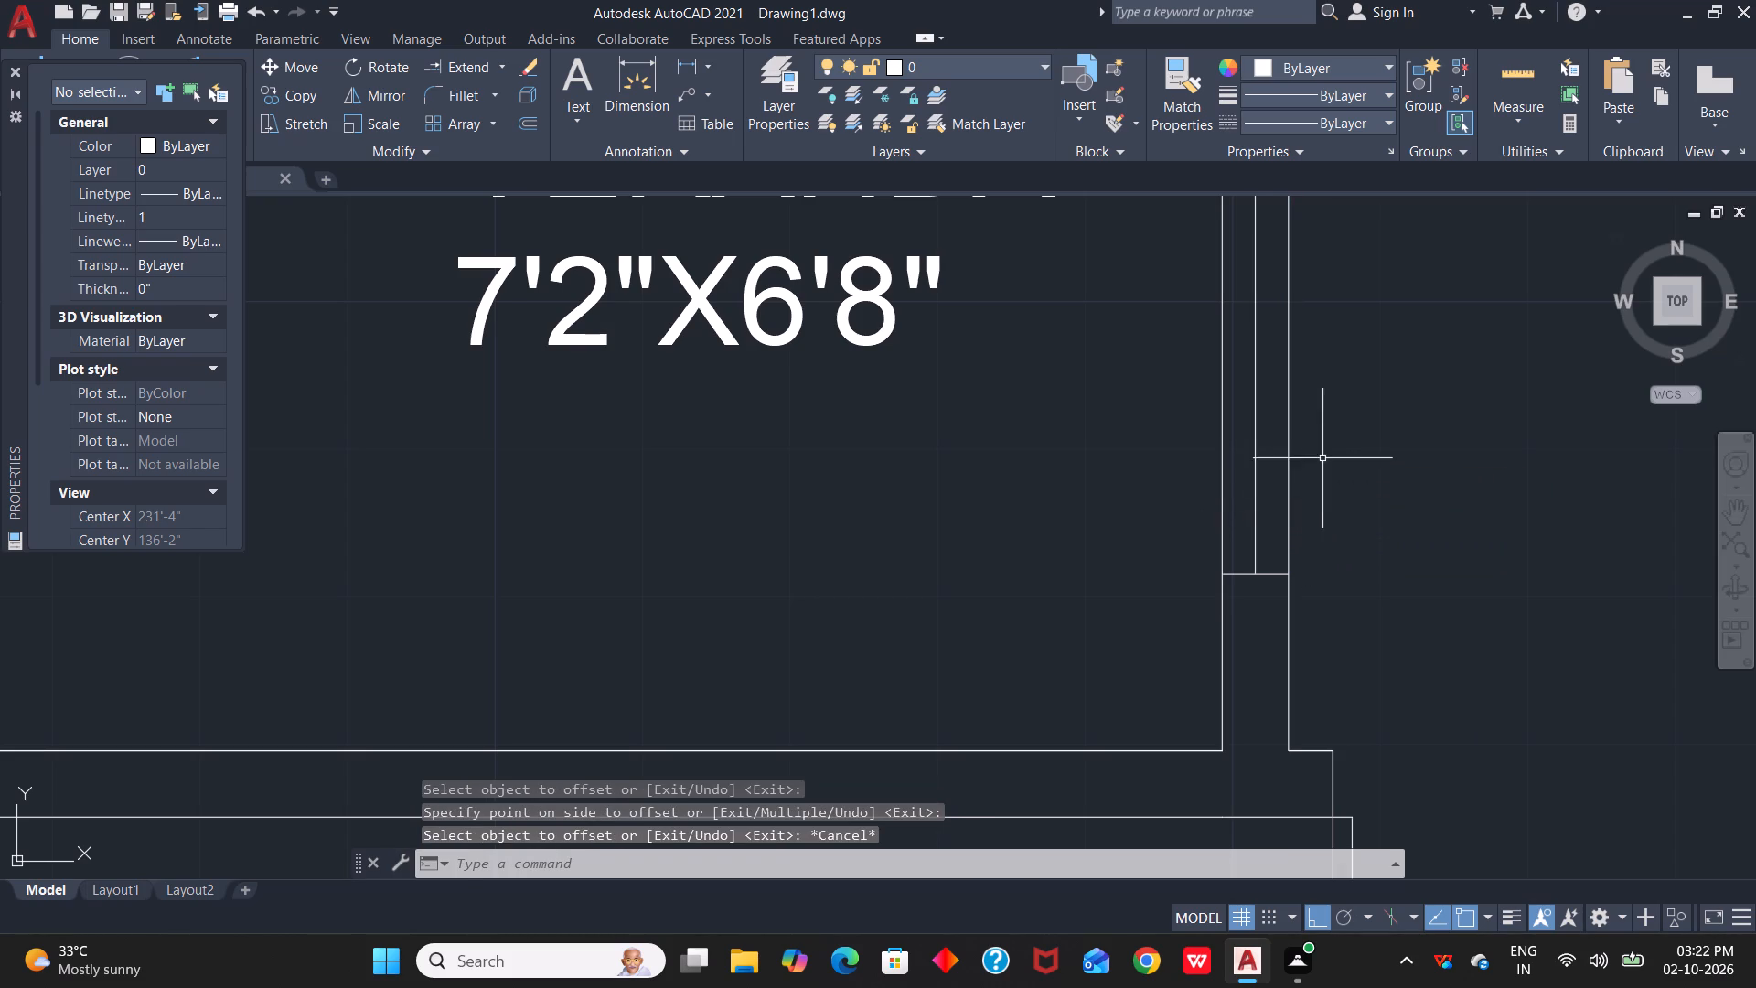
scroll(1322, 458, "down", 2)
scroll(1322, 463, "up", 1)
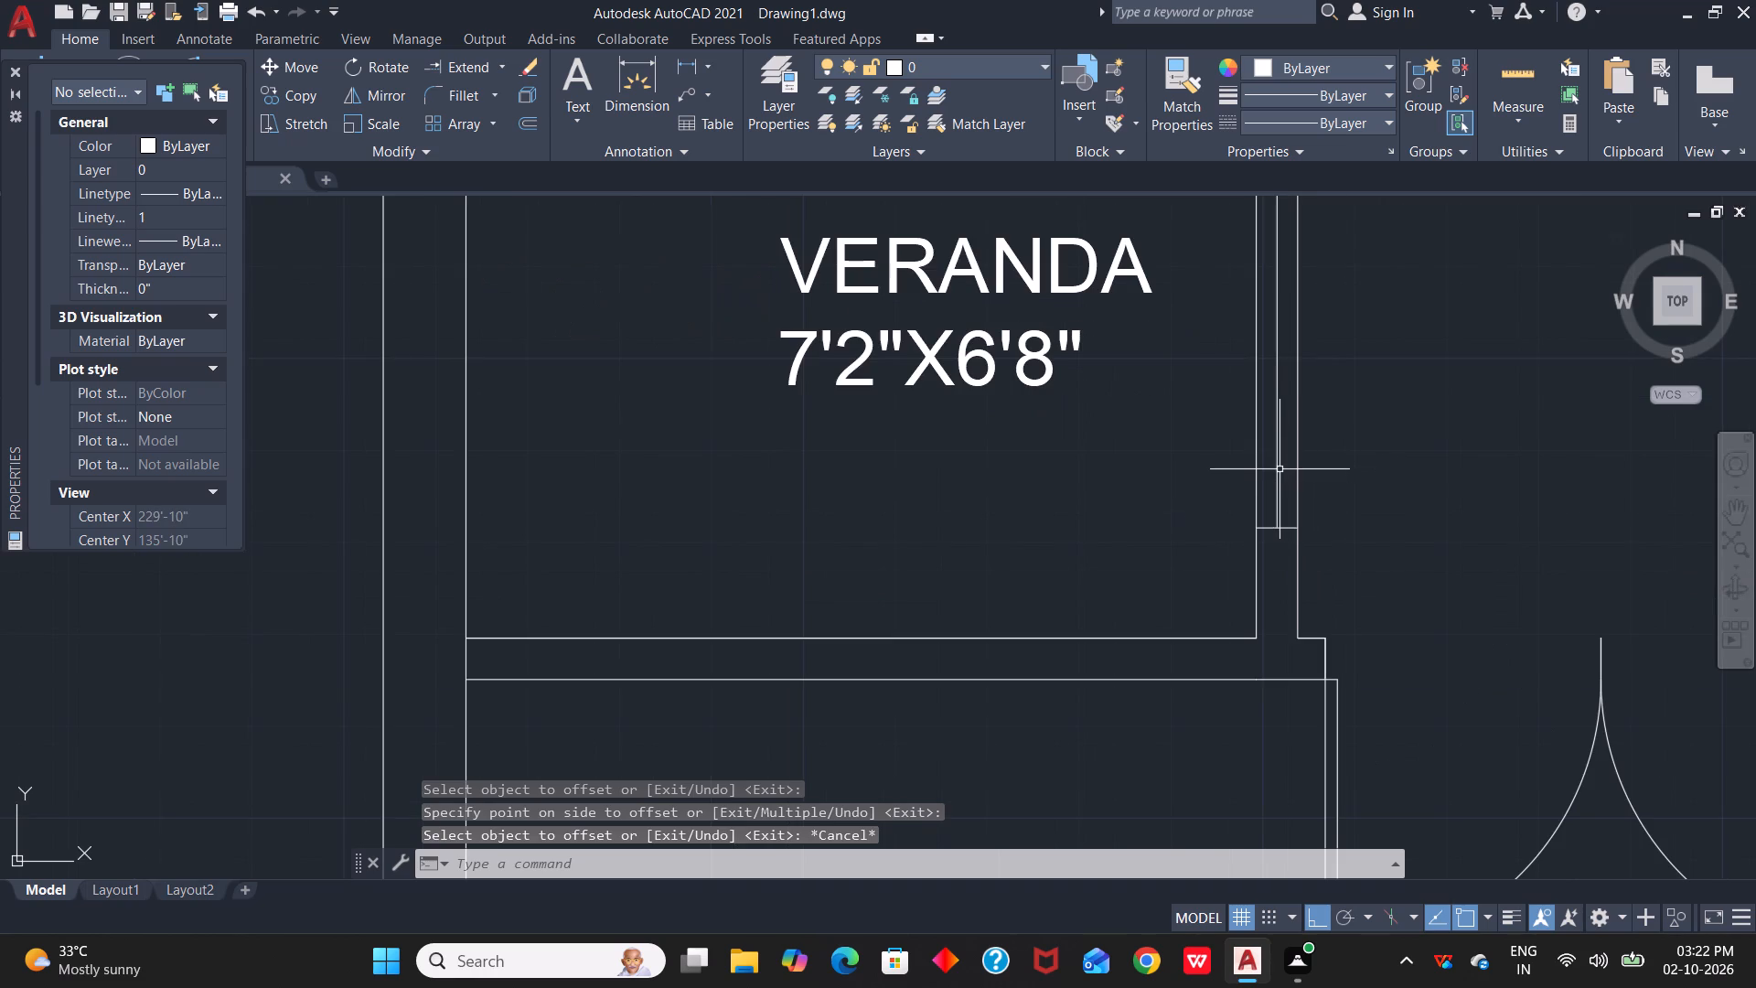
Load all the linetypes from acadiso.lin into the drawing through the Linetype Manager.
left_click(1280, 469)
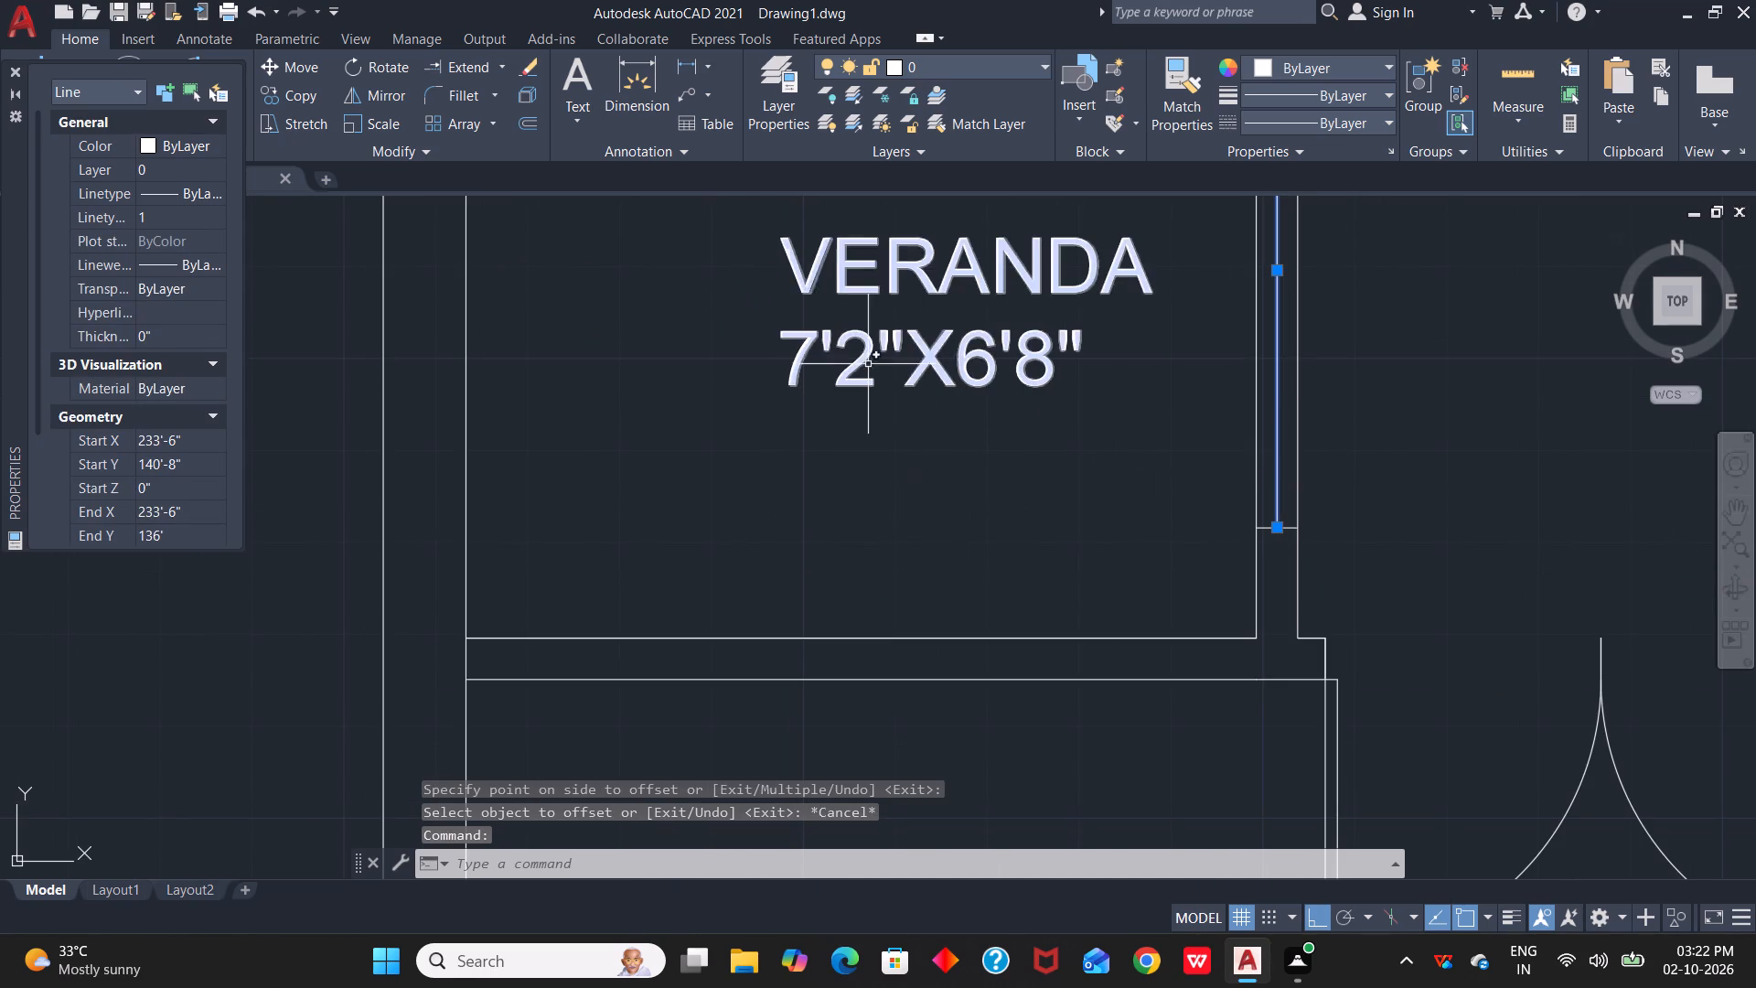
left_click(205, 189)
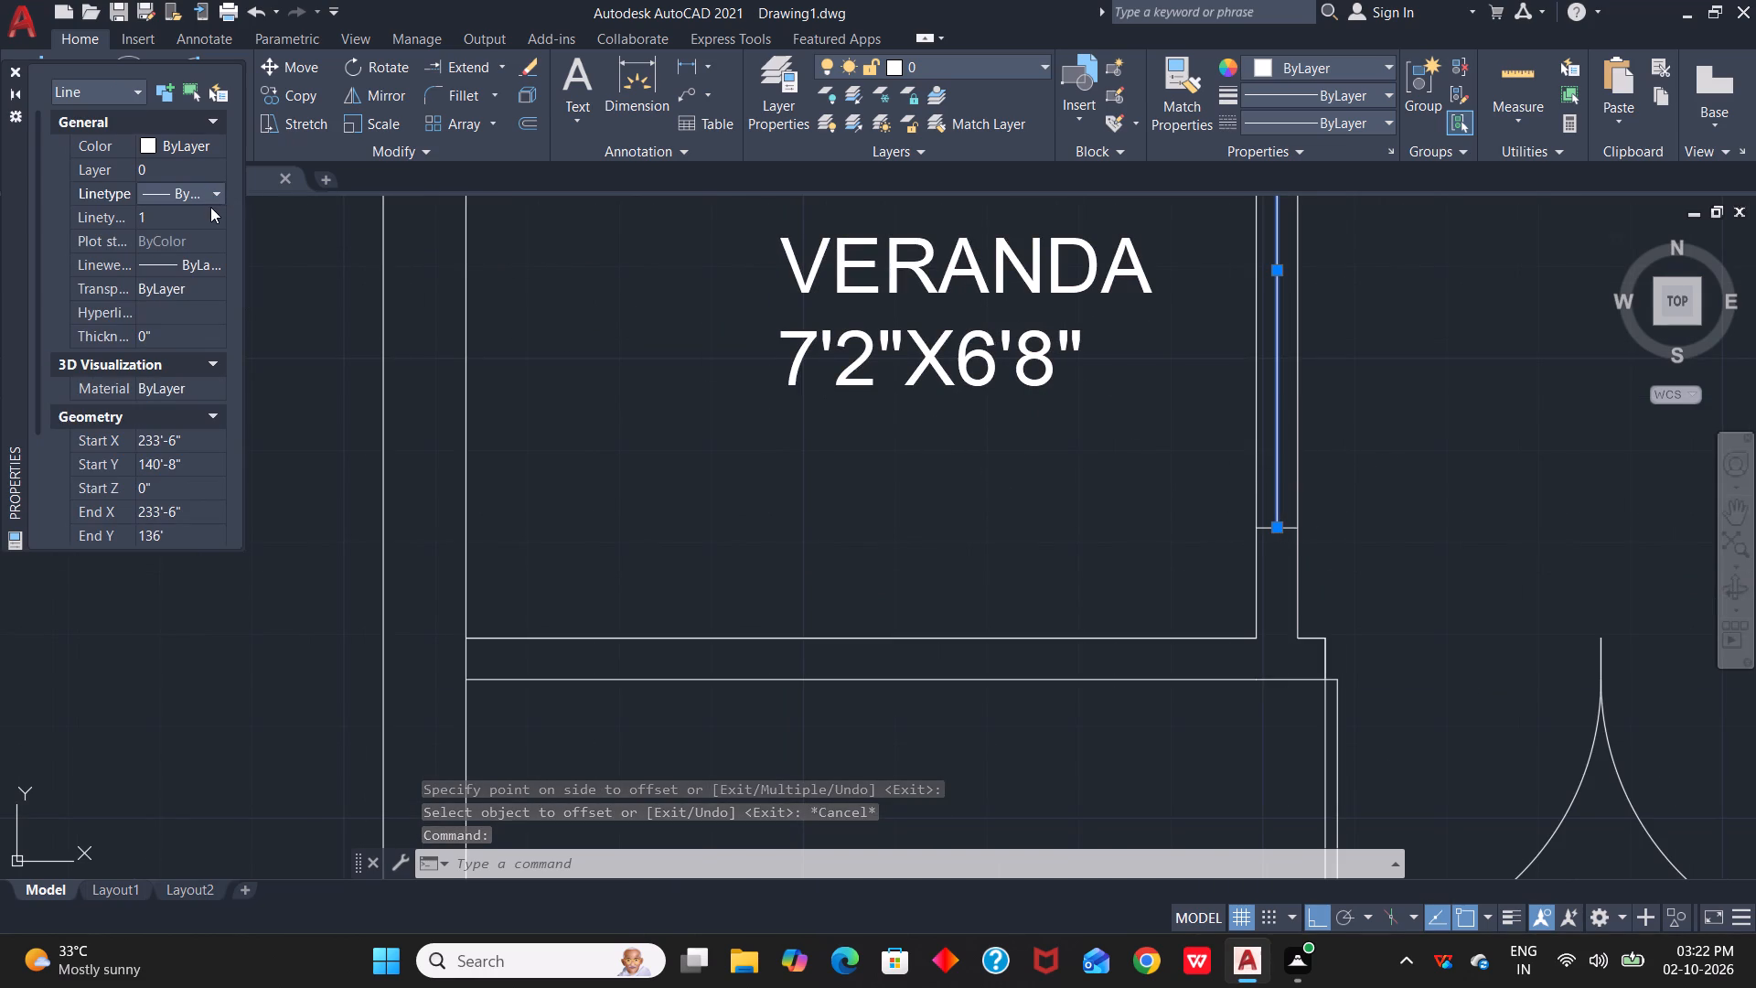
left_click(213, 192)
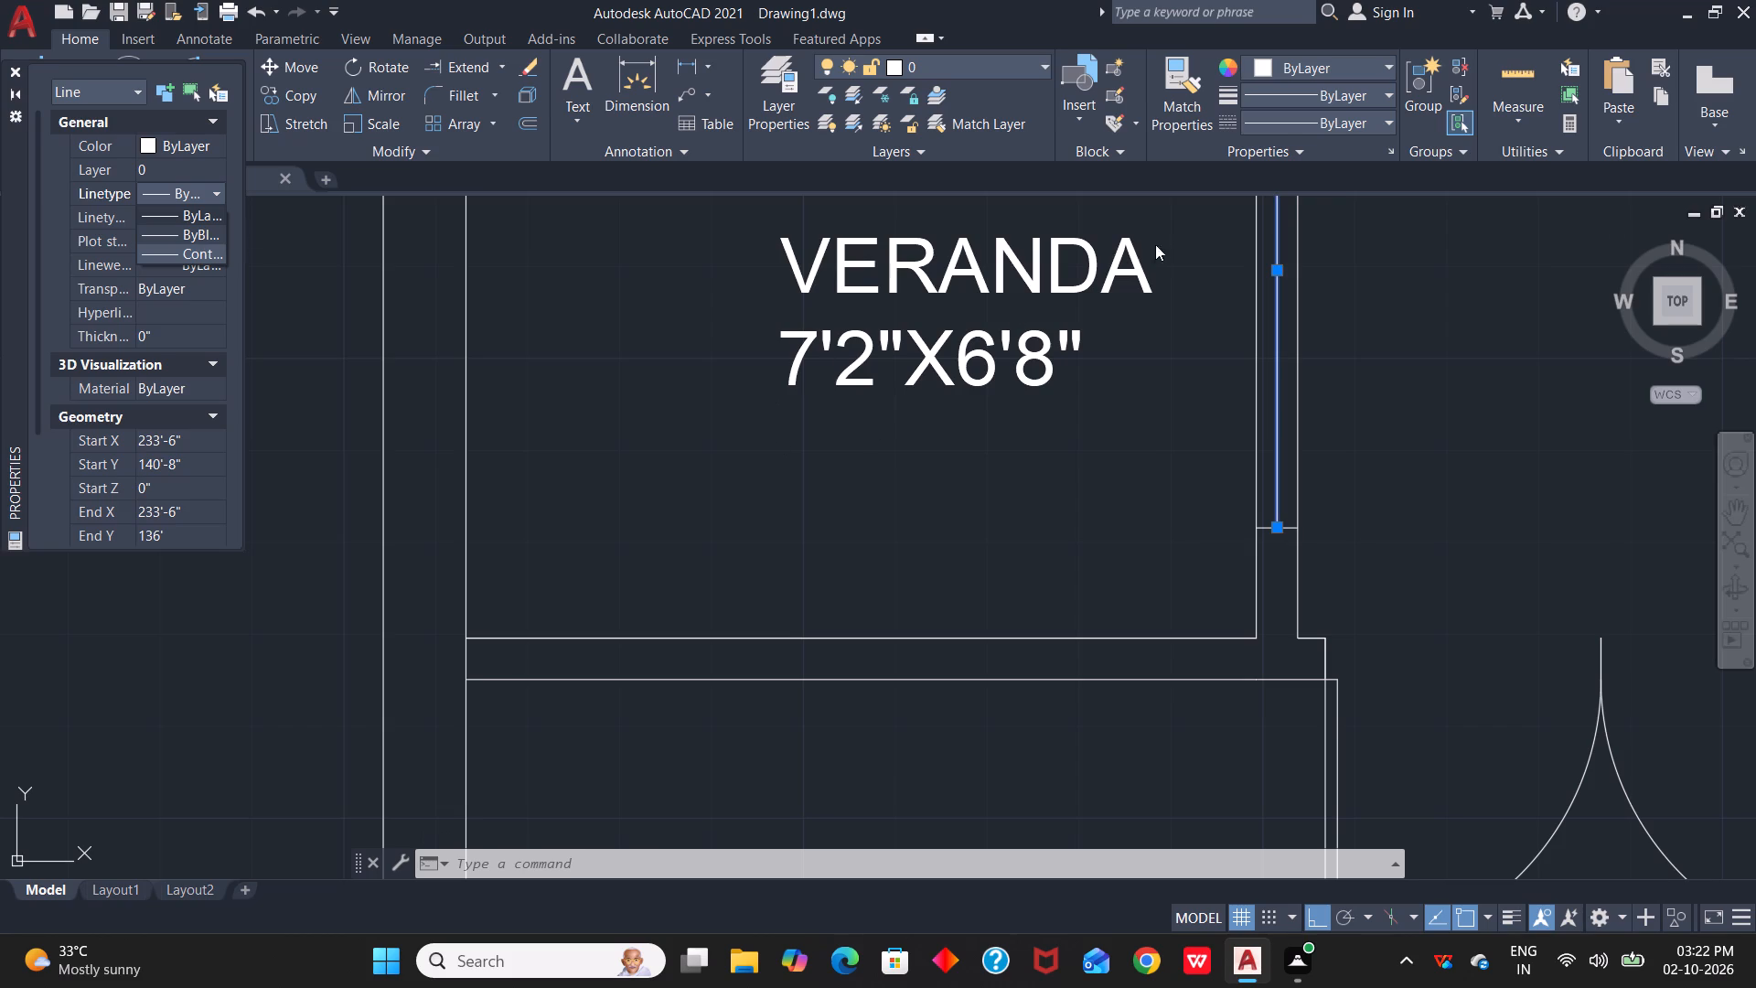
left_click(1386, 119)
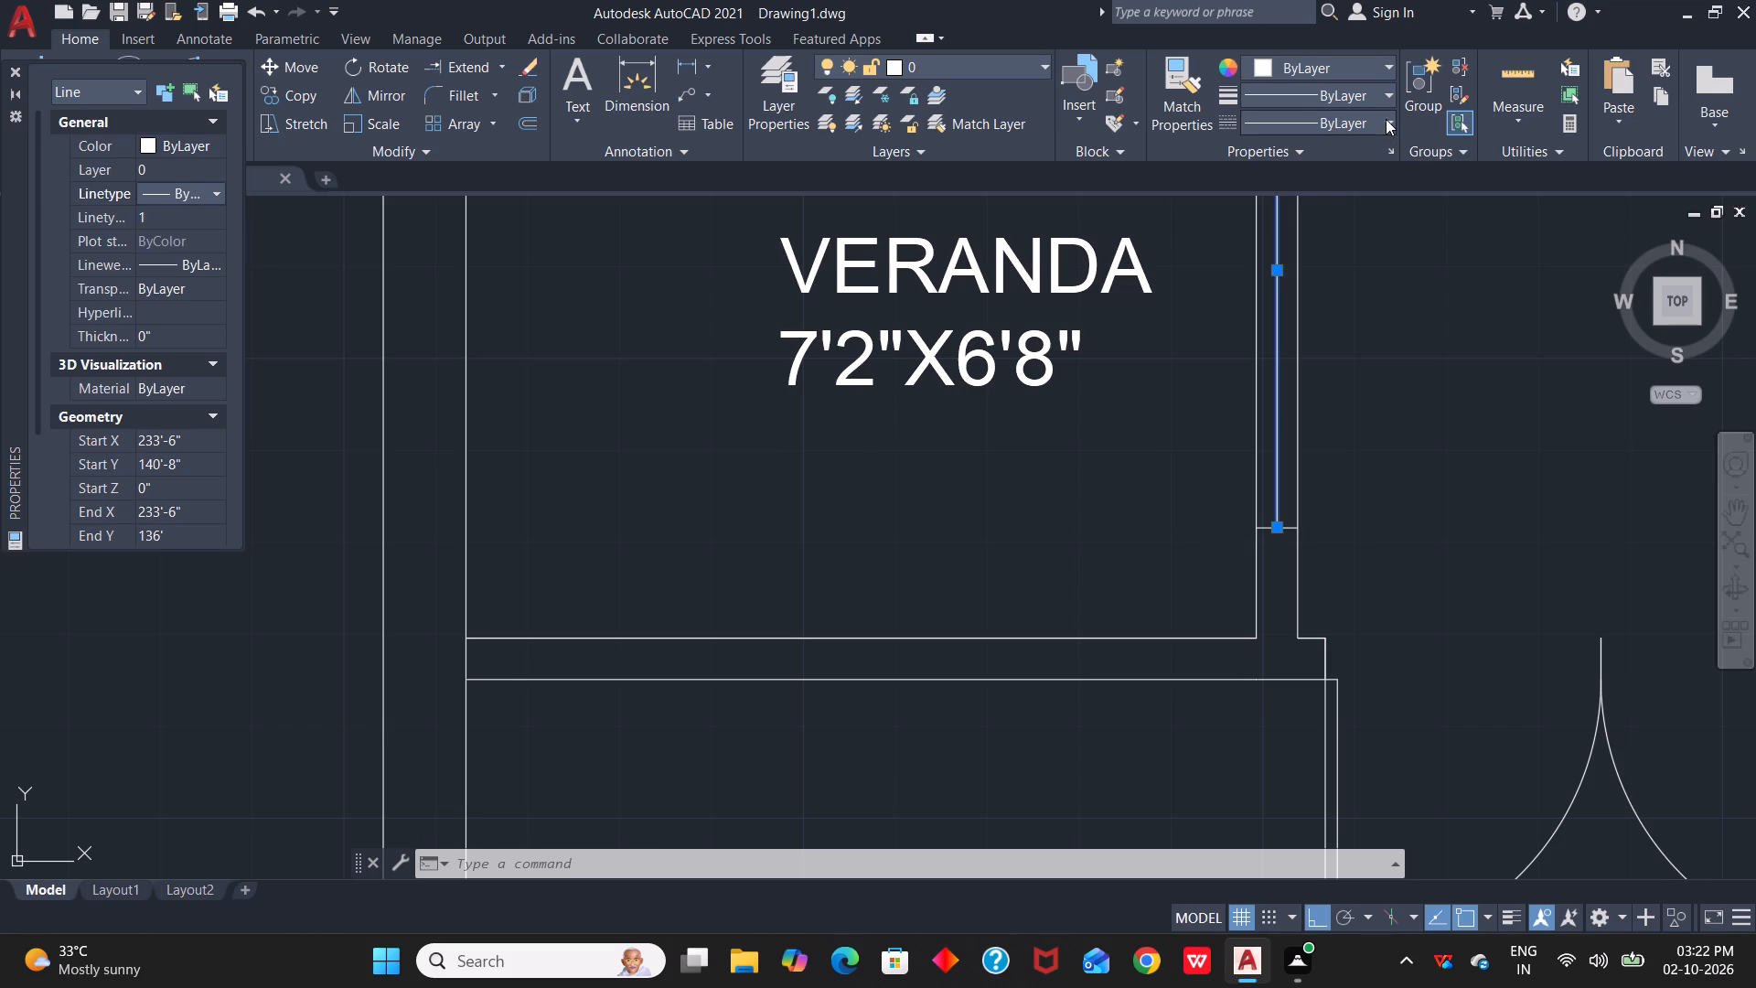
left_click(1389, 93)
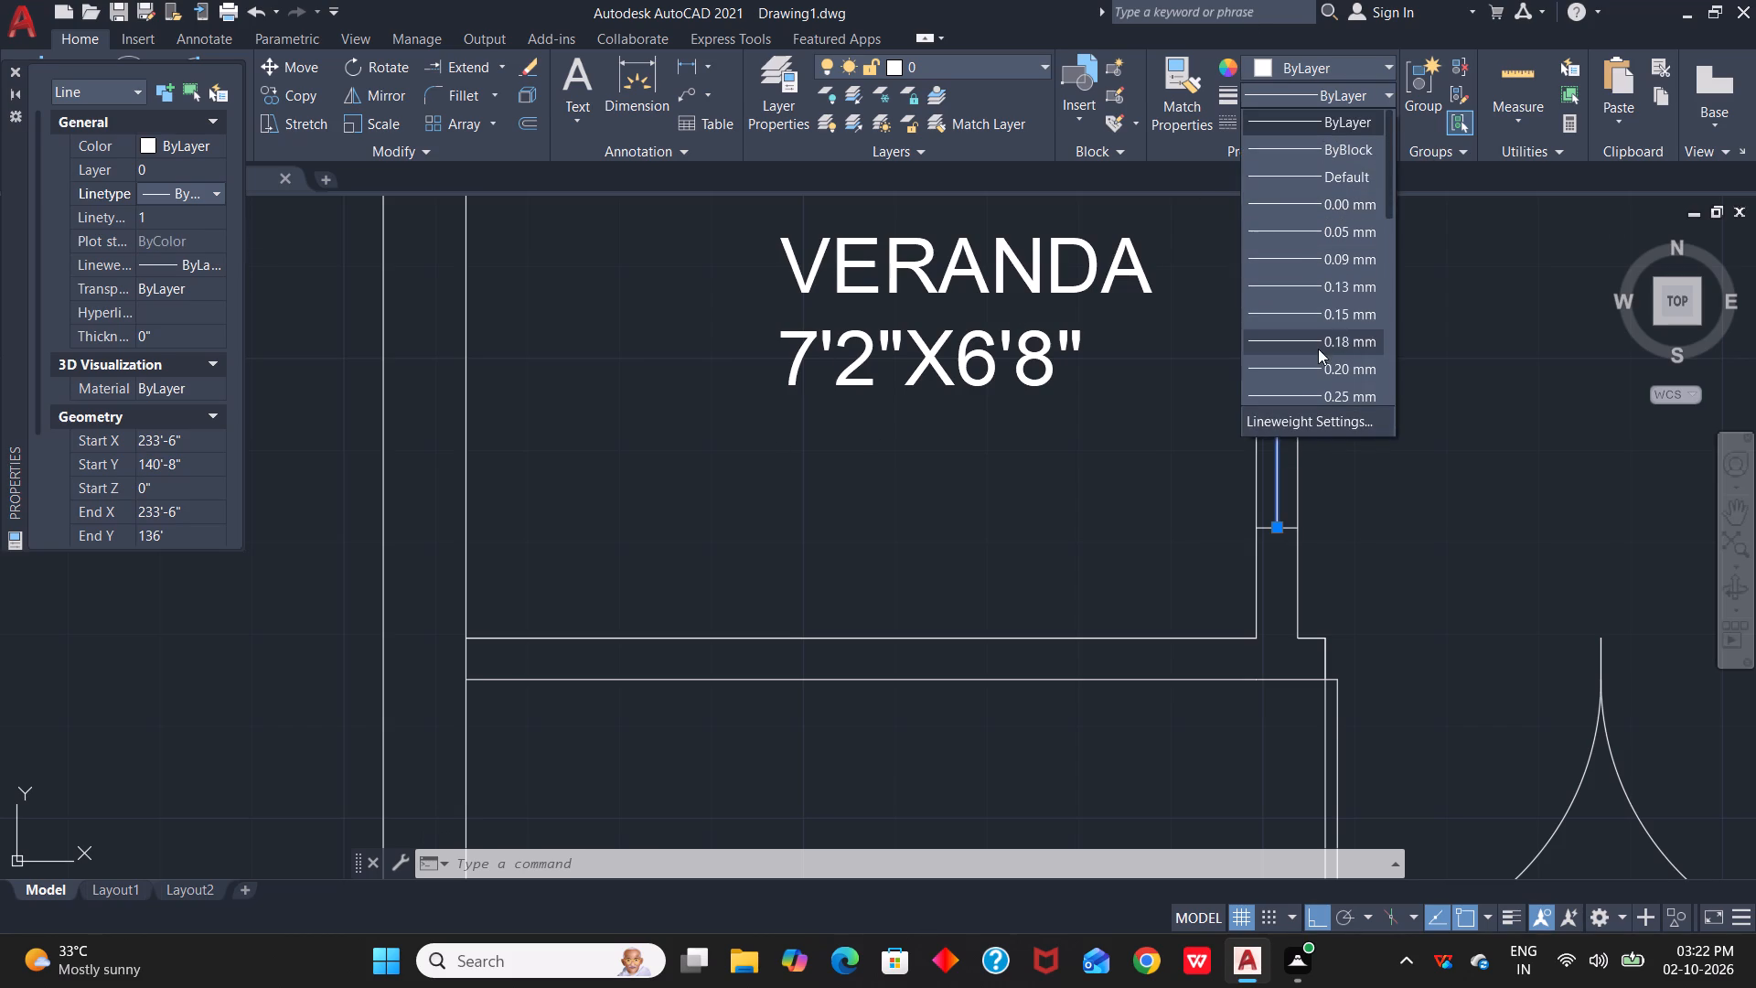
left_click(1387, 88)
left_click(1391, 122)
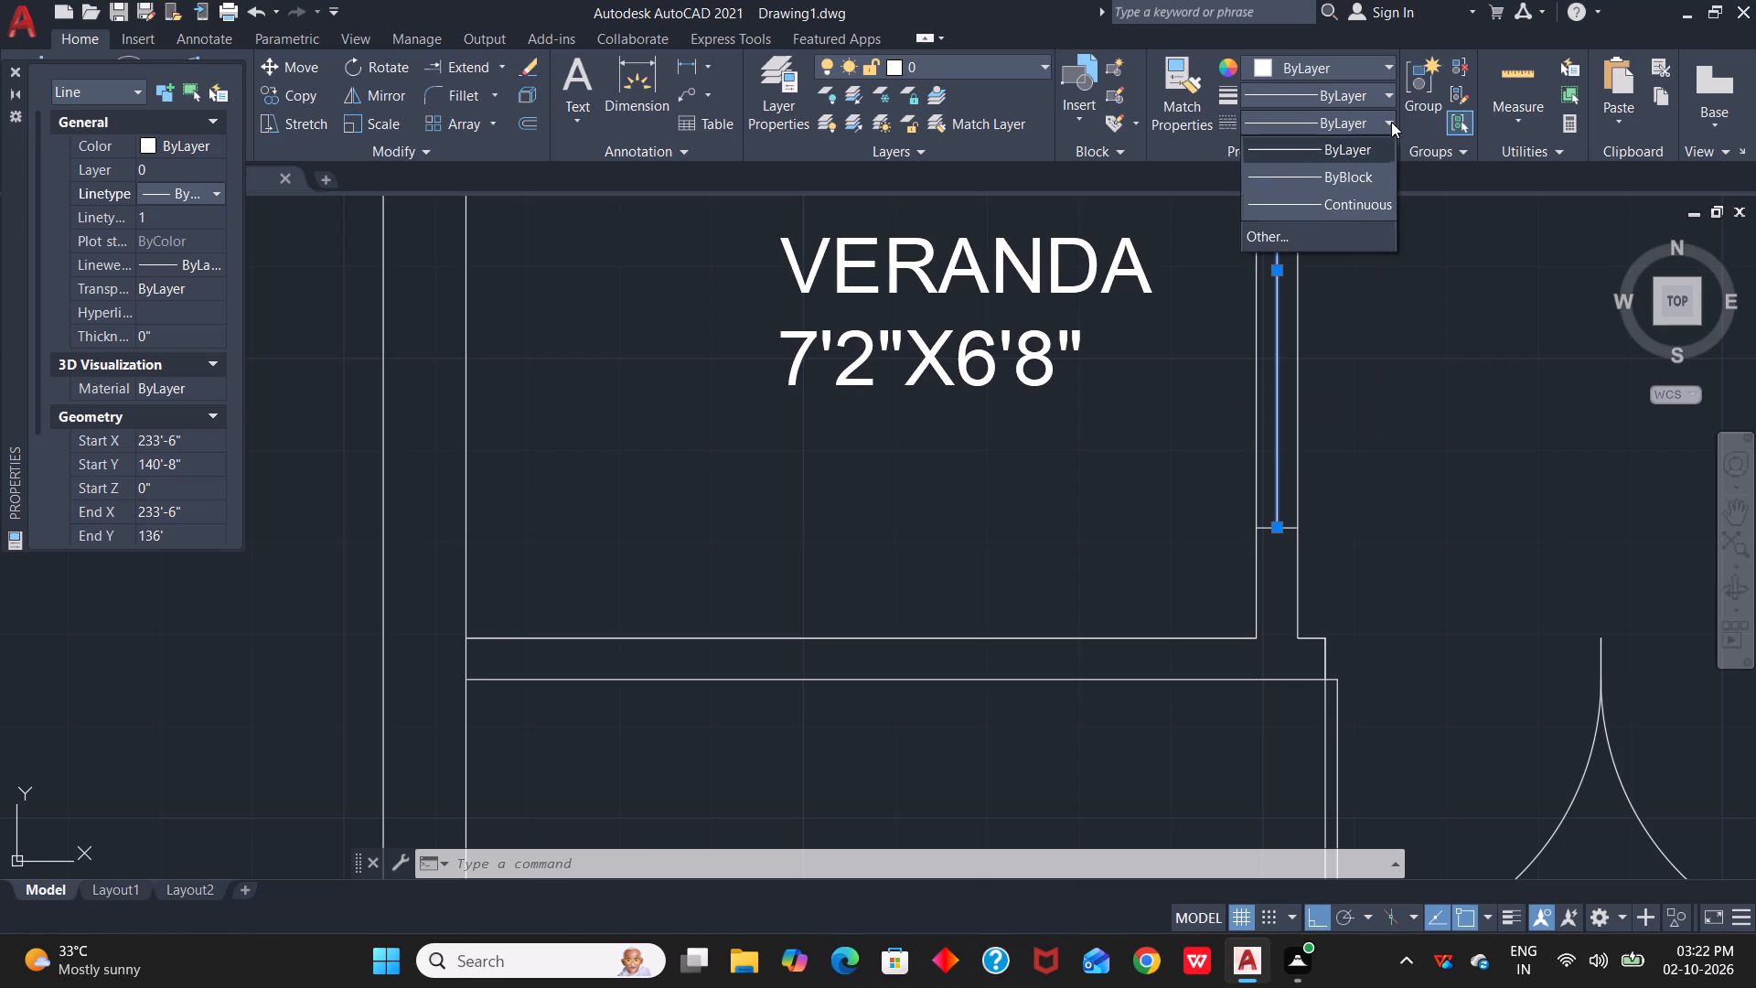
left_click(1284, 238)
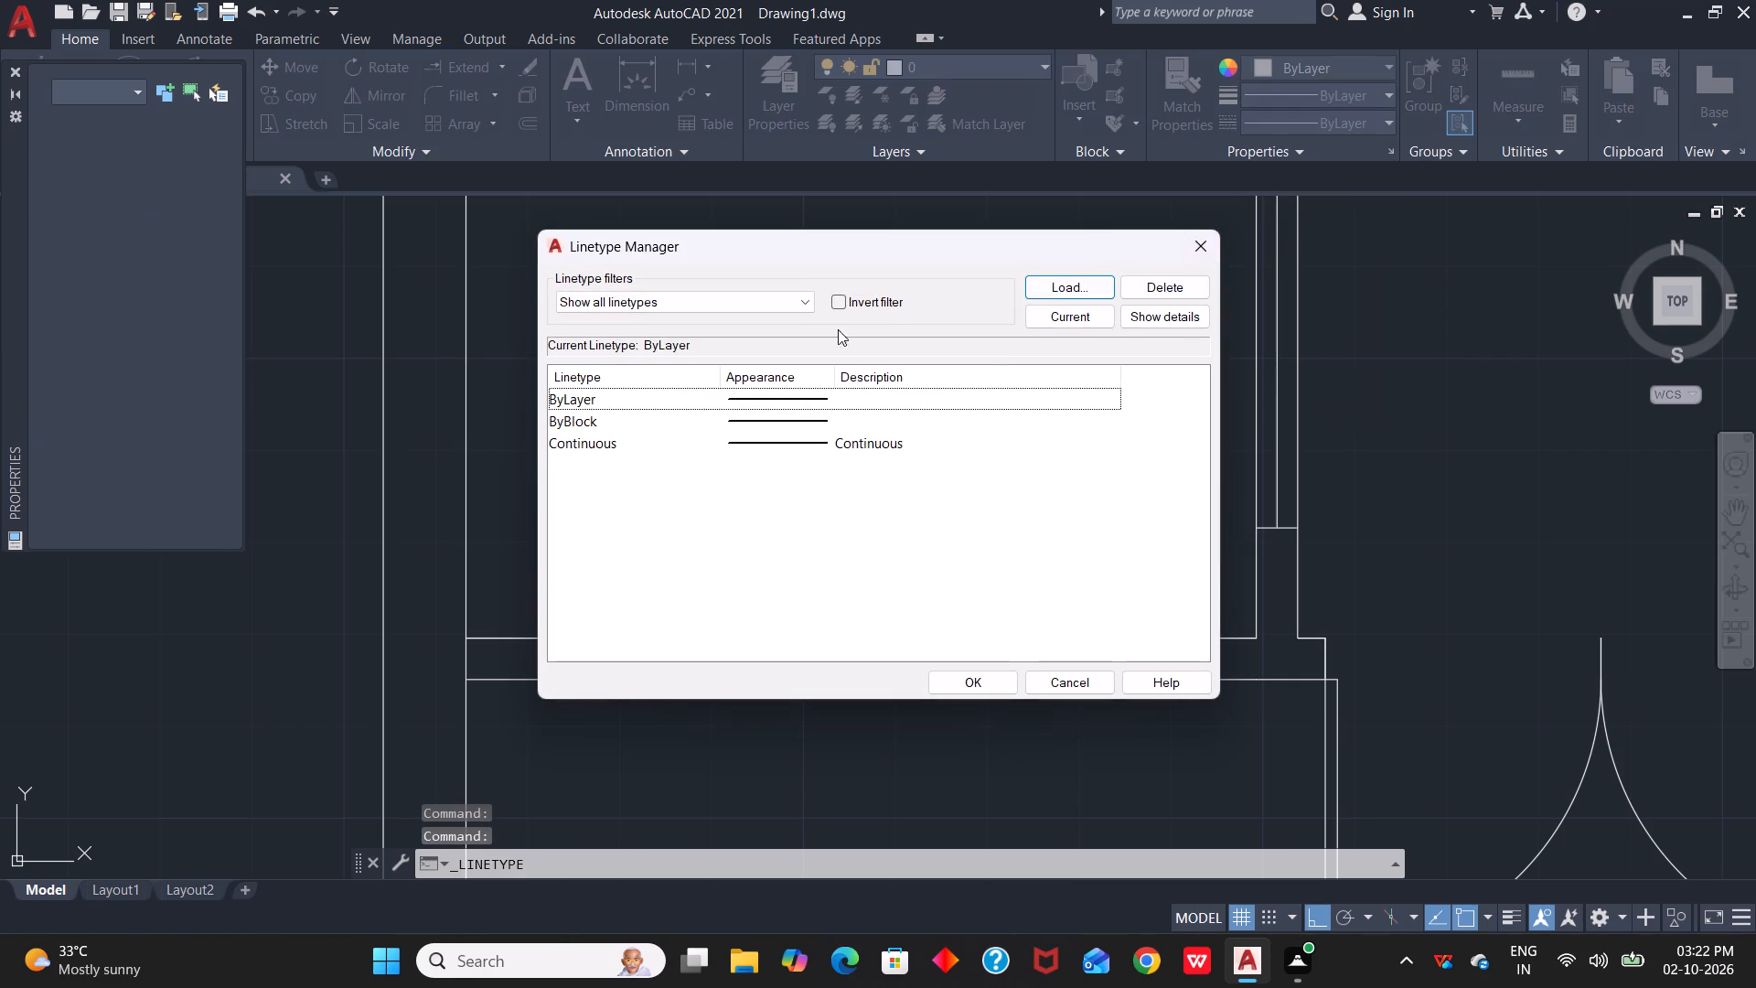
left_click(1087, 292)
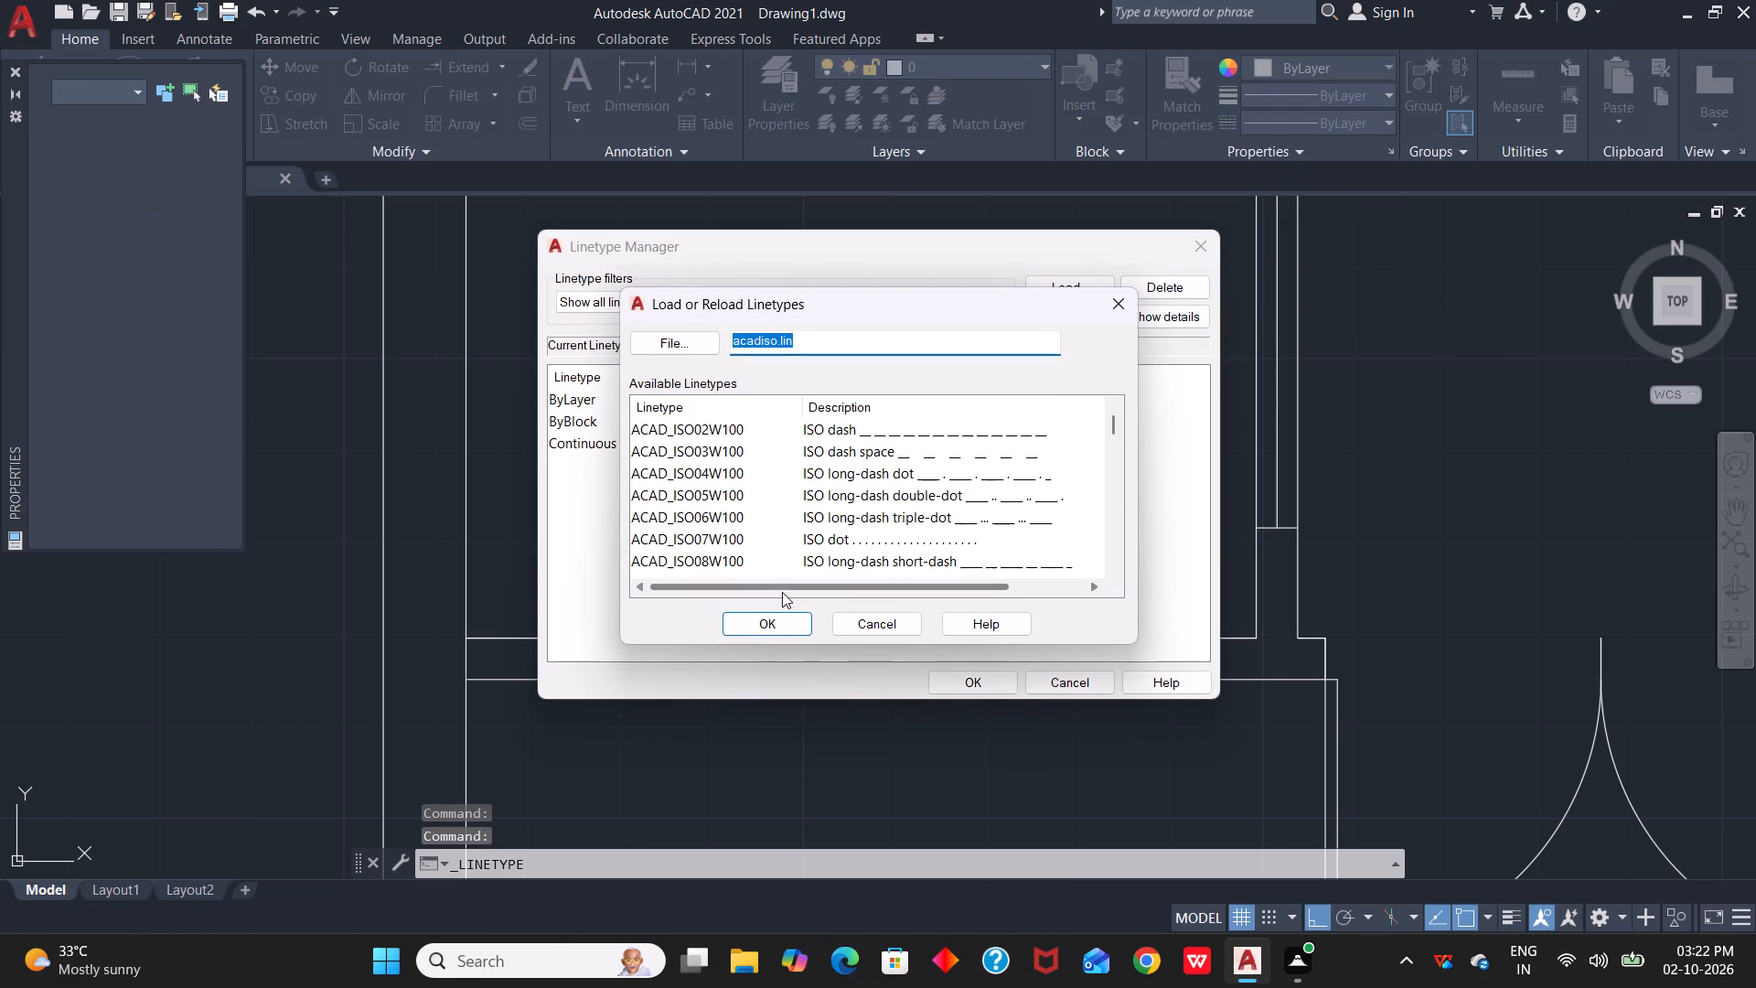
left_click(710, 428)
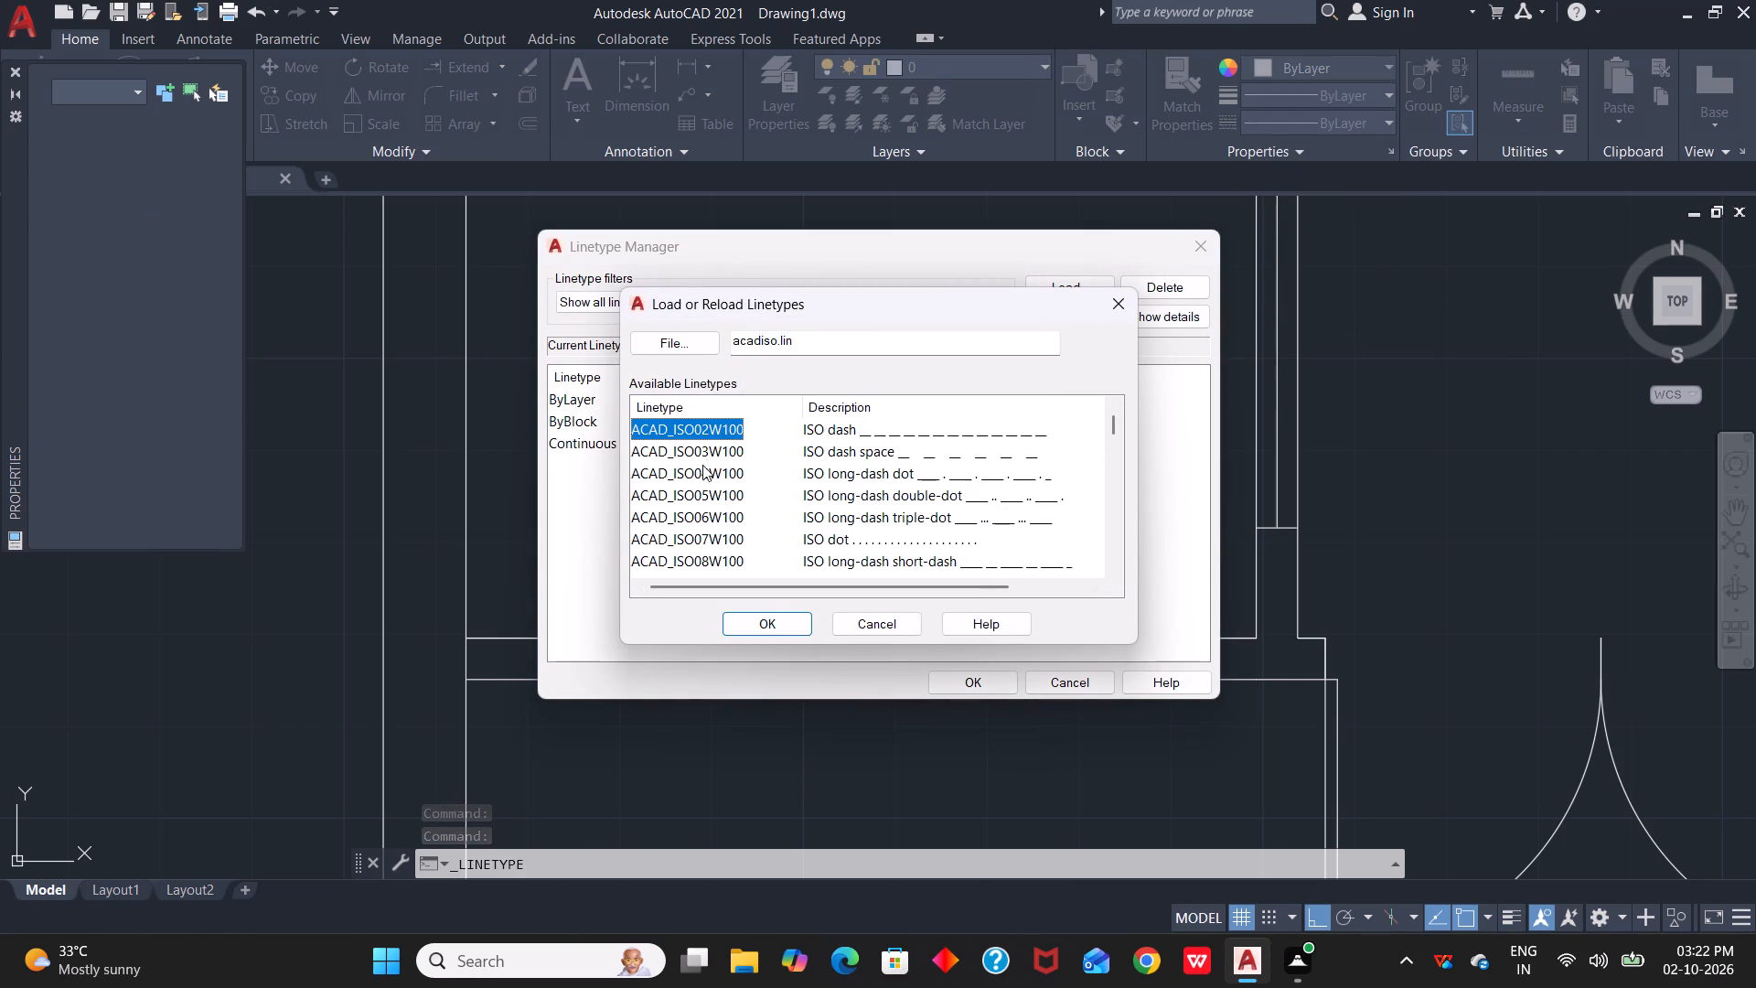
key("ctrl+a")
left_click(761, 619)
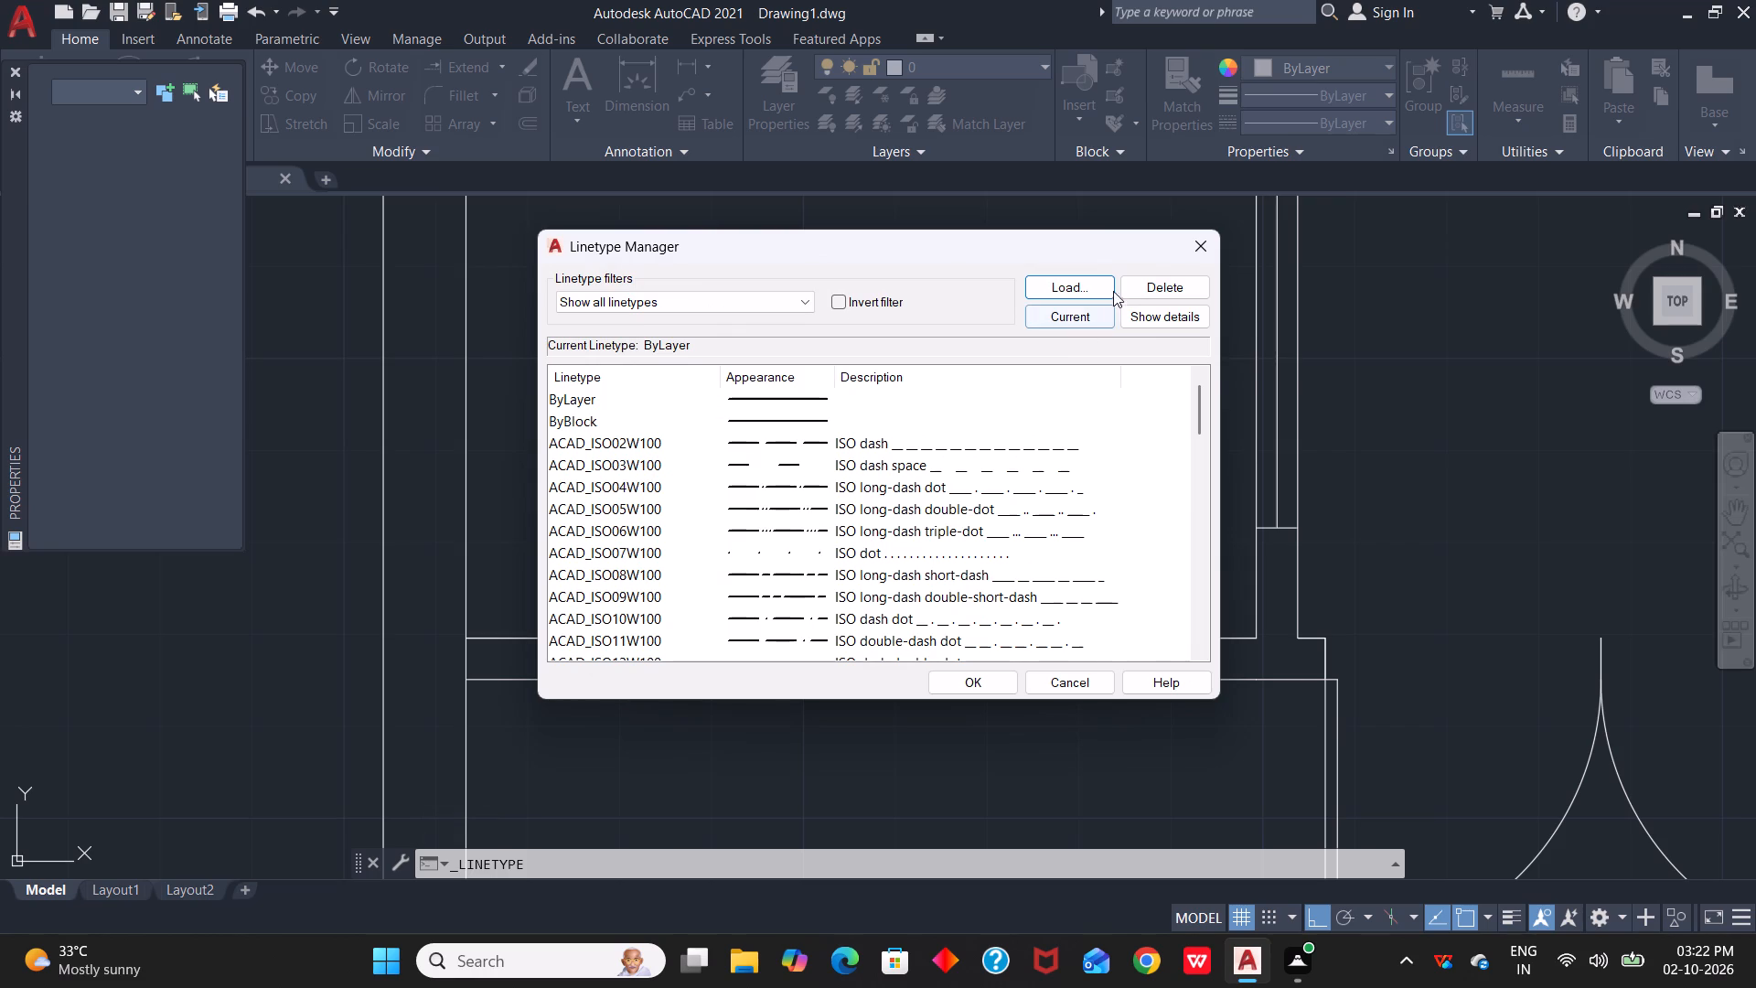
left_click(972, 673)
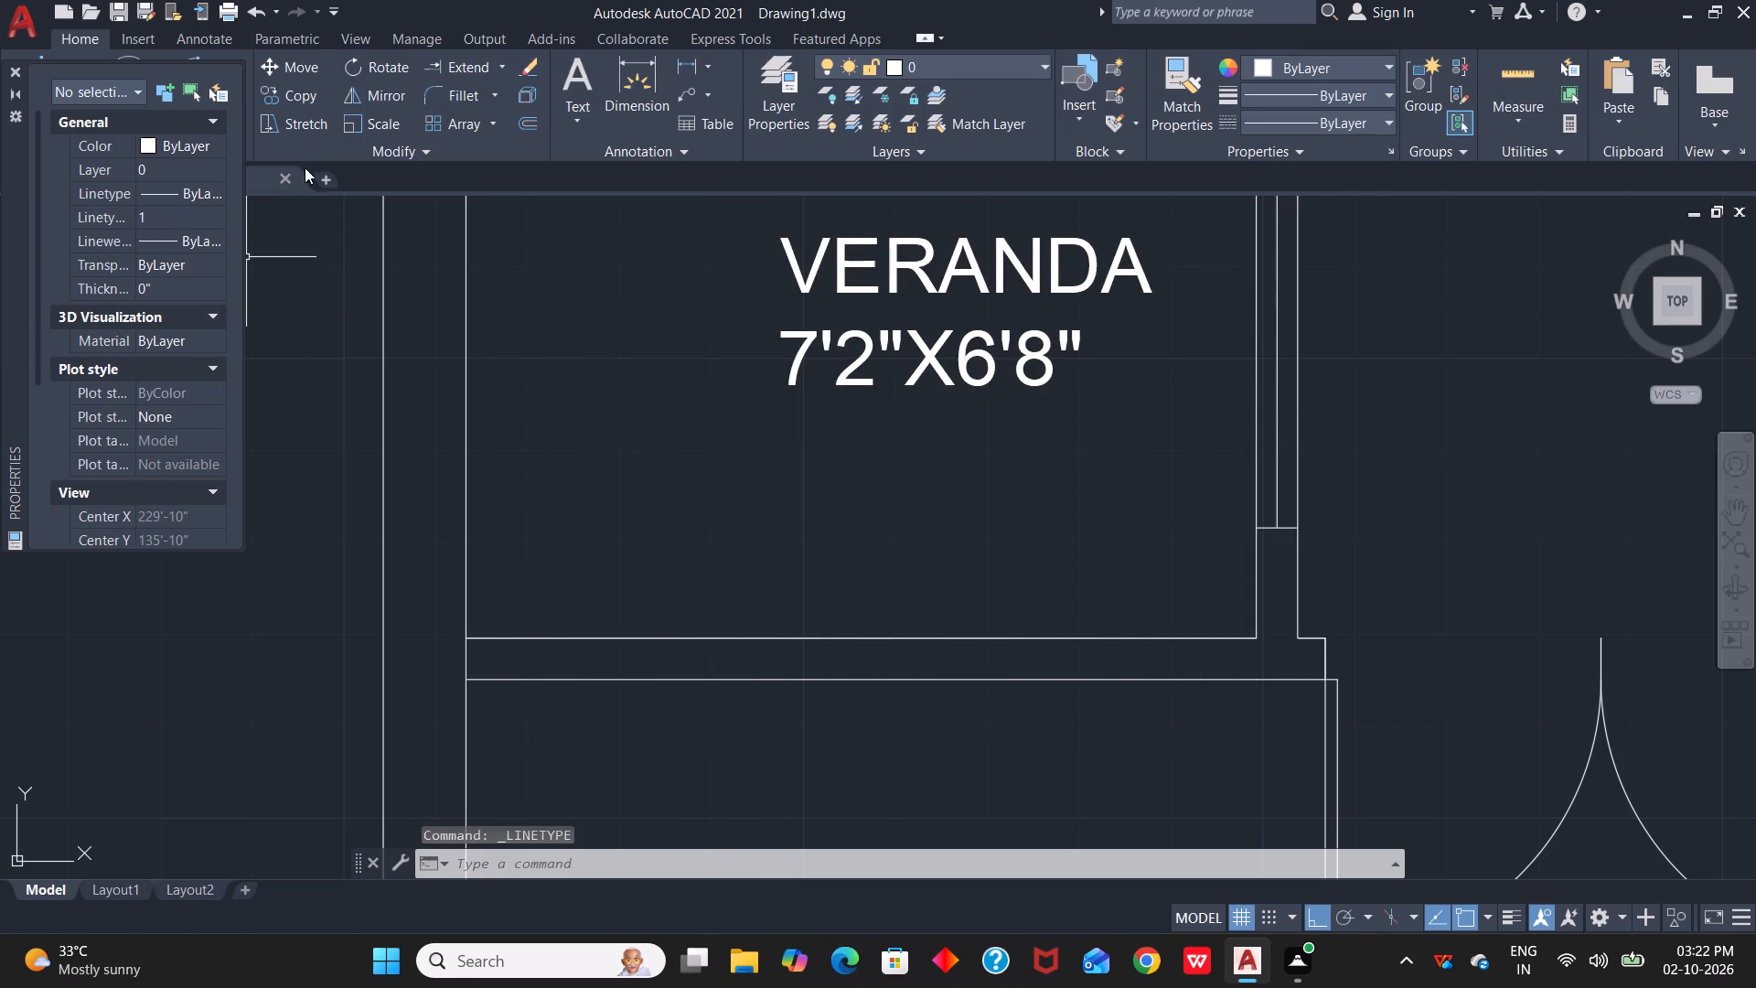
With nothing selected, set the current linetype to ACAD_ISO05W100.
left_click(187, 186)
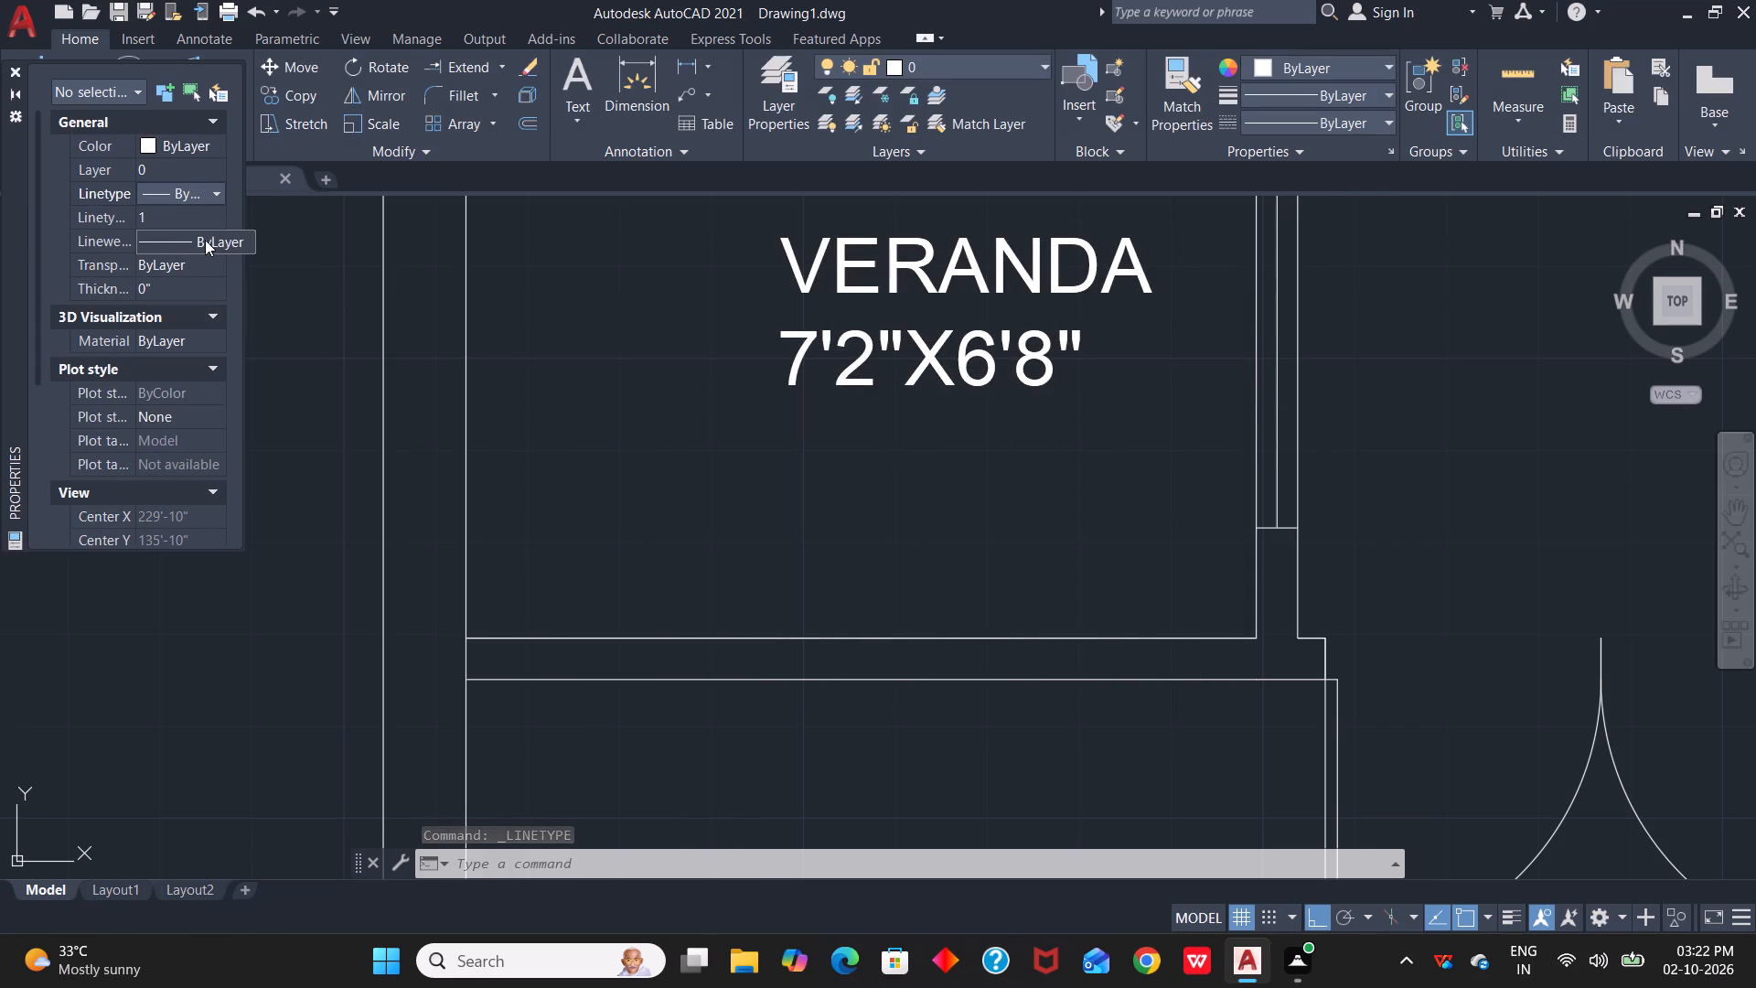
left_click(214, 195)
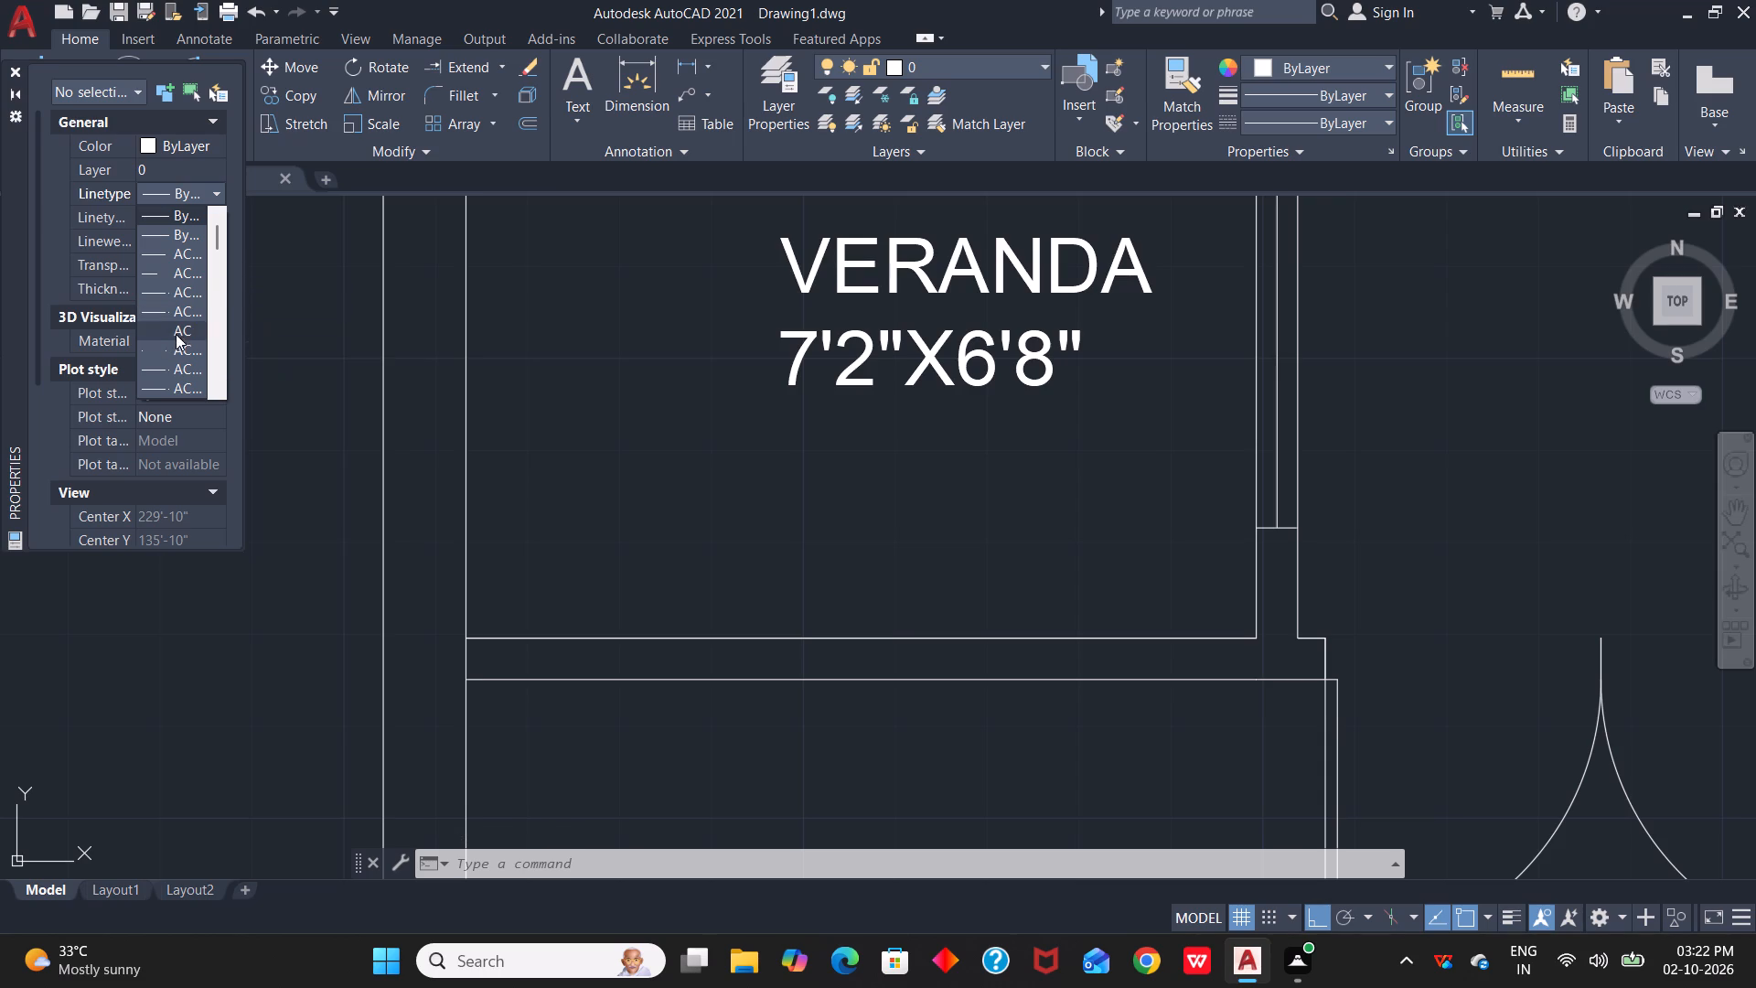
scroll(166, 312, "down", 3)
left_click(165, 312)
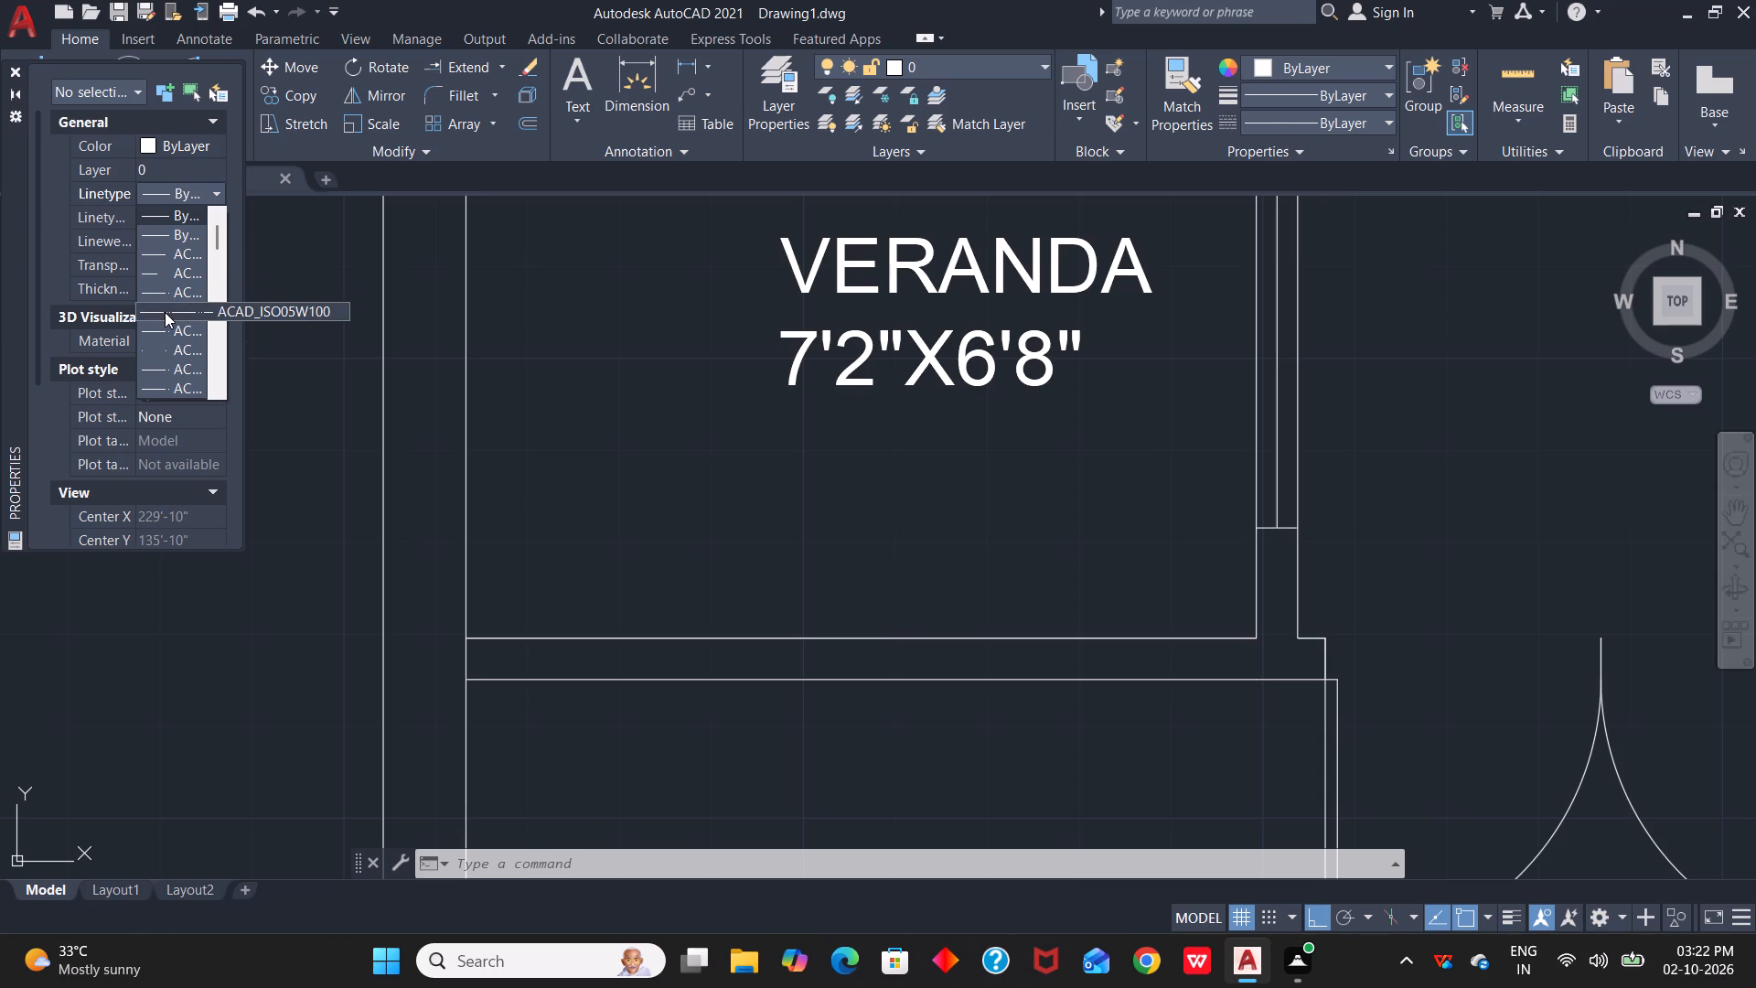
Change the middle line of the veranda's east opening to the ACAD_ISO08W100 linetype and clear the selection.
left_click(1277, 402)
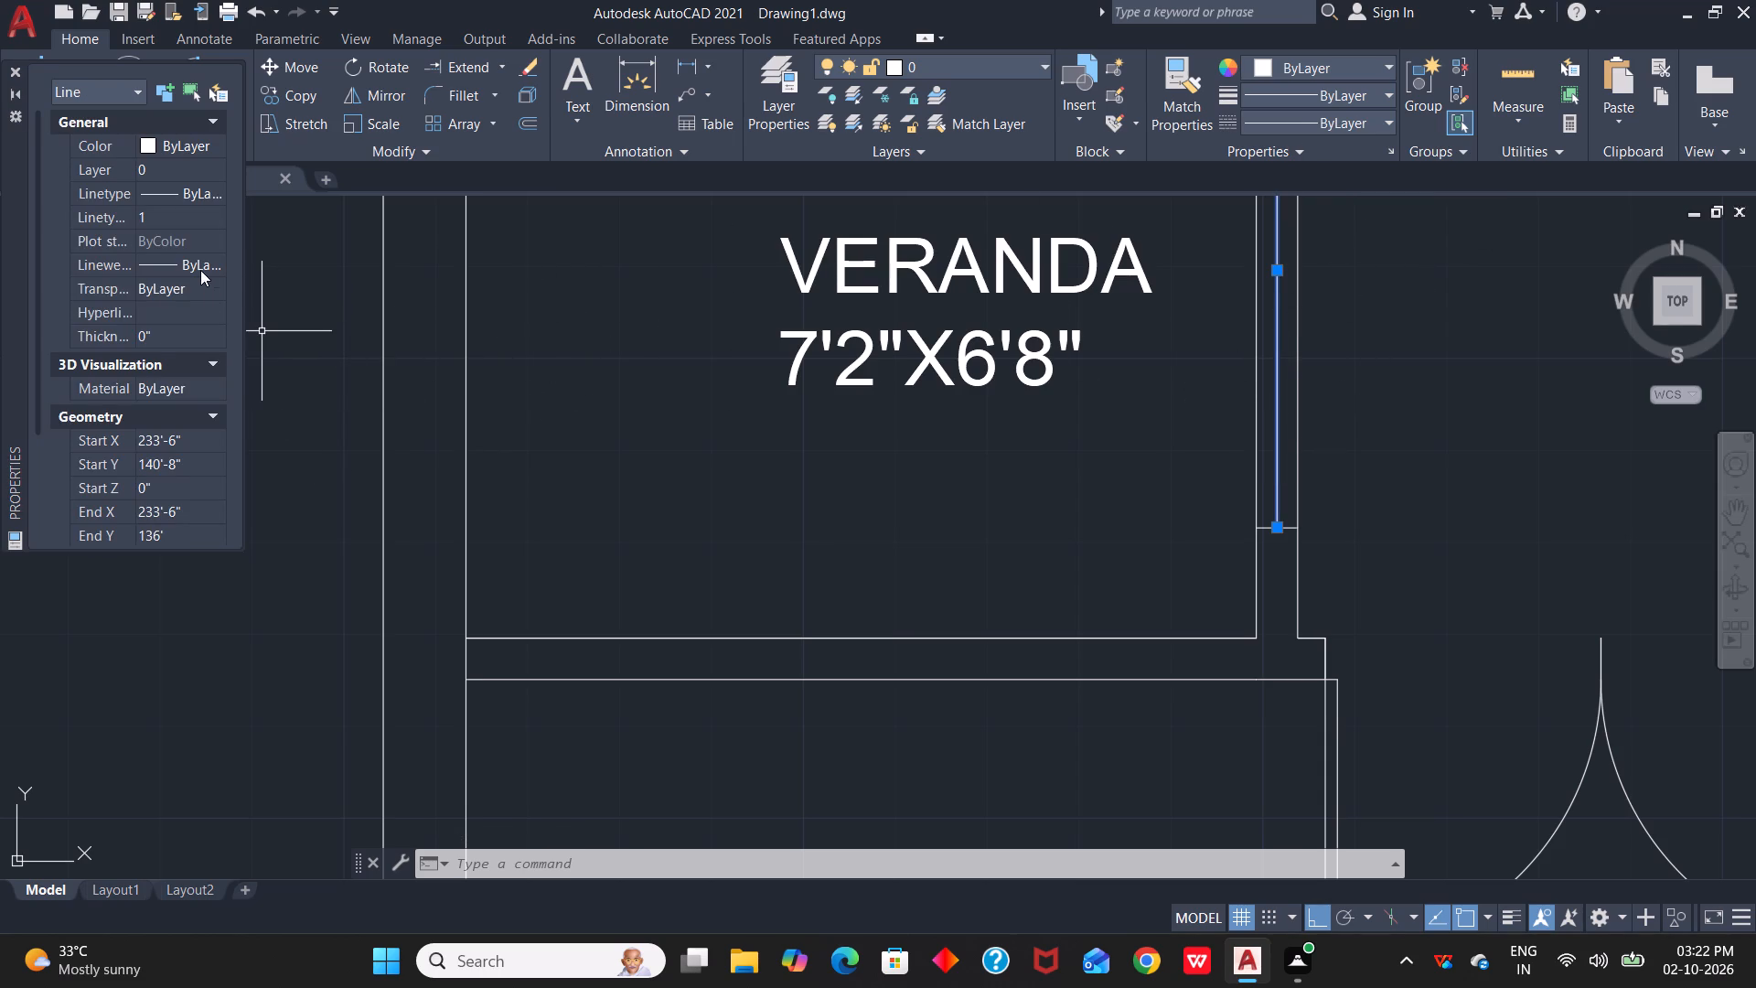
left_click(208, 194)
left_click(216, 195)
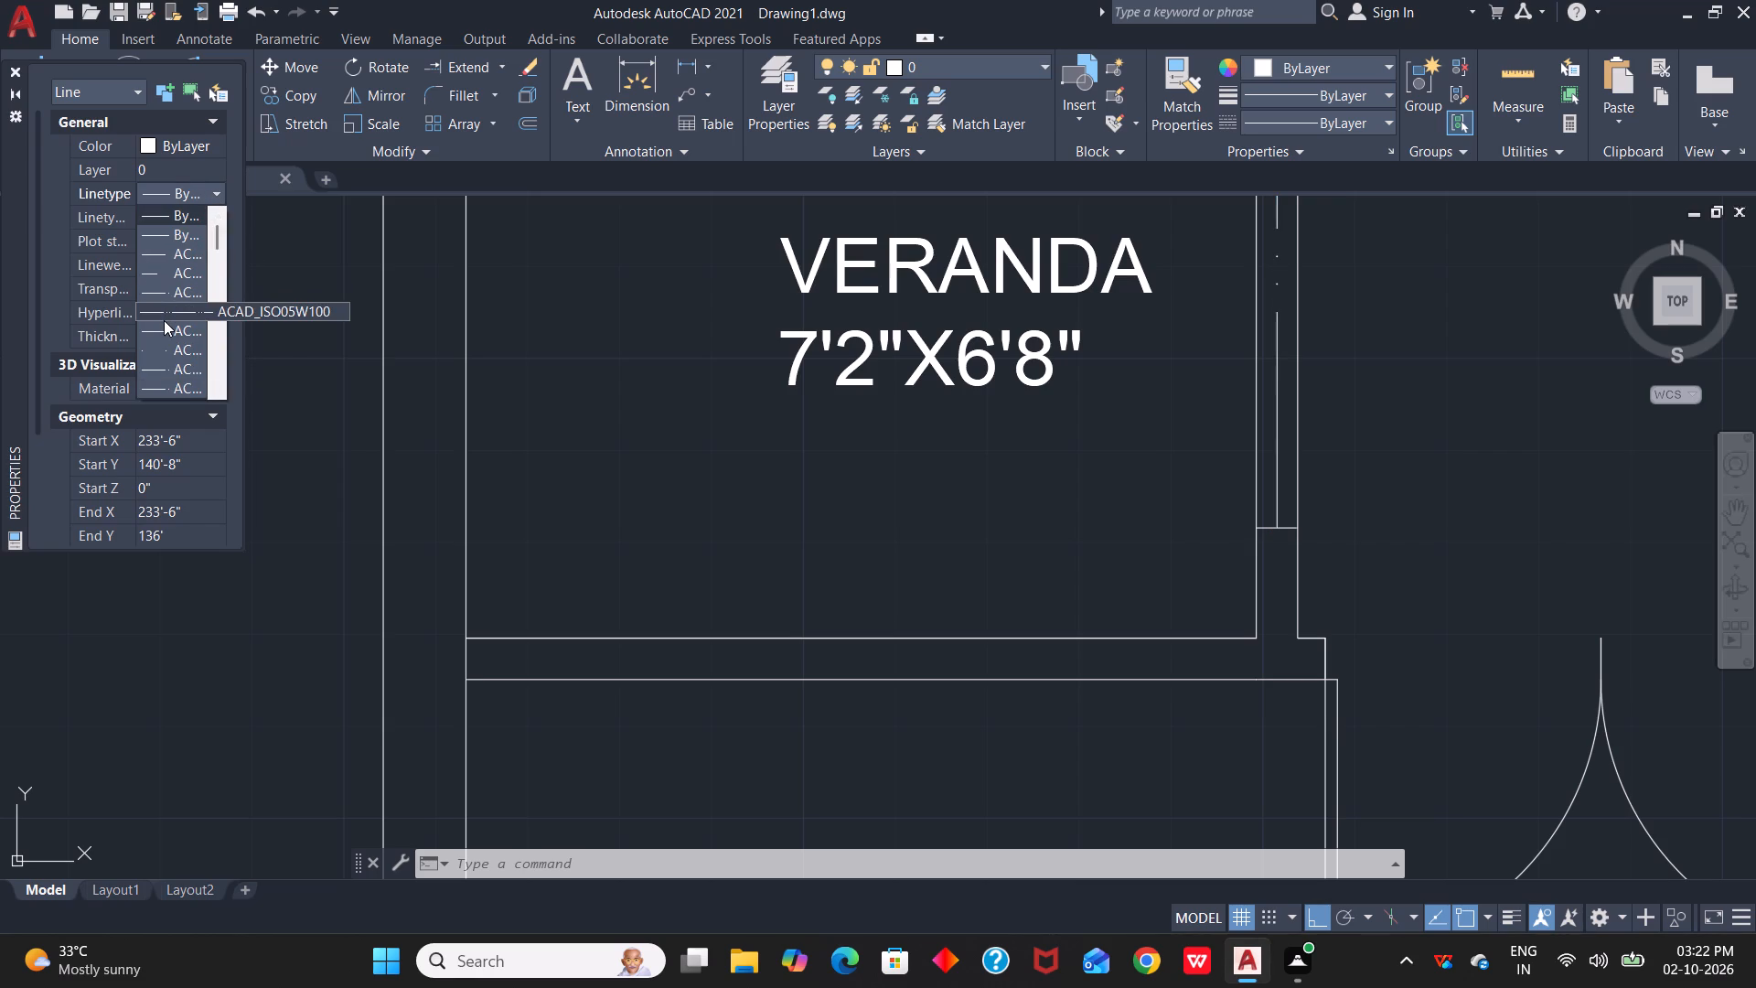
scroll(164, 320, "down", 3)
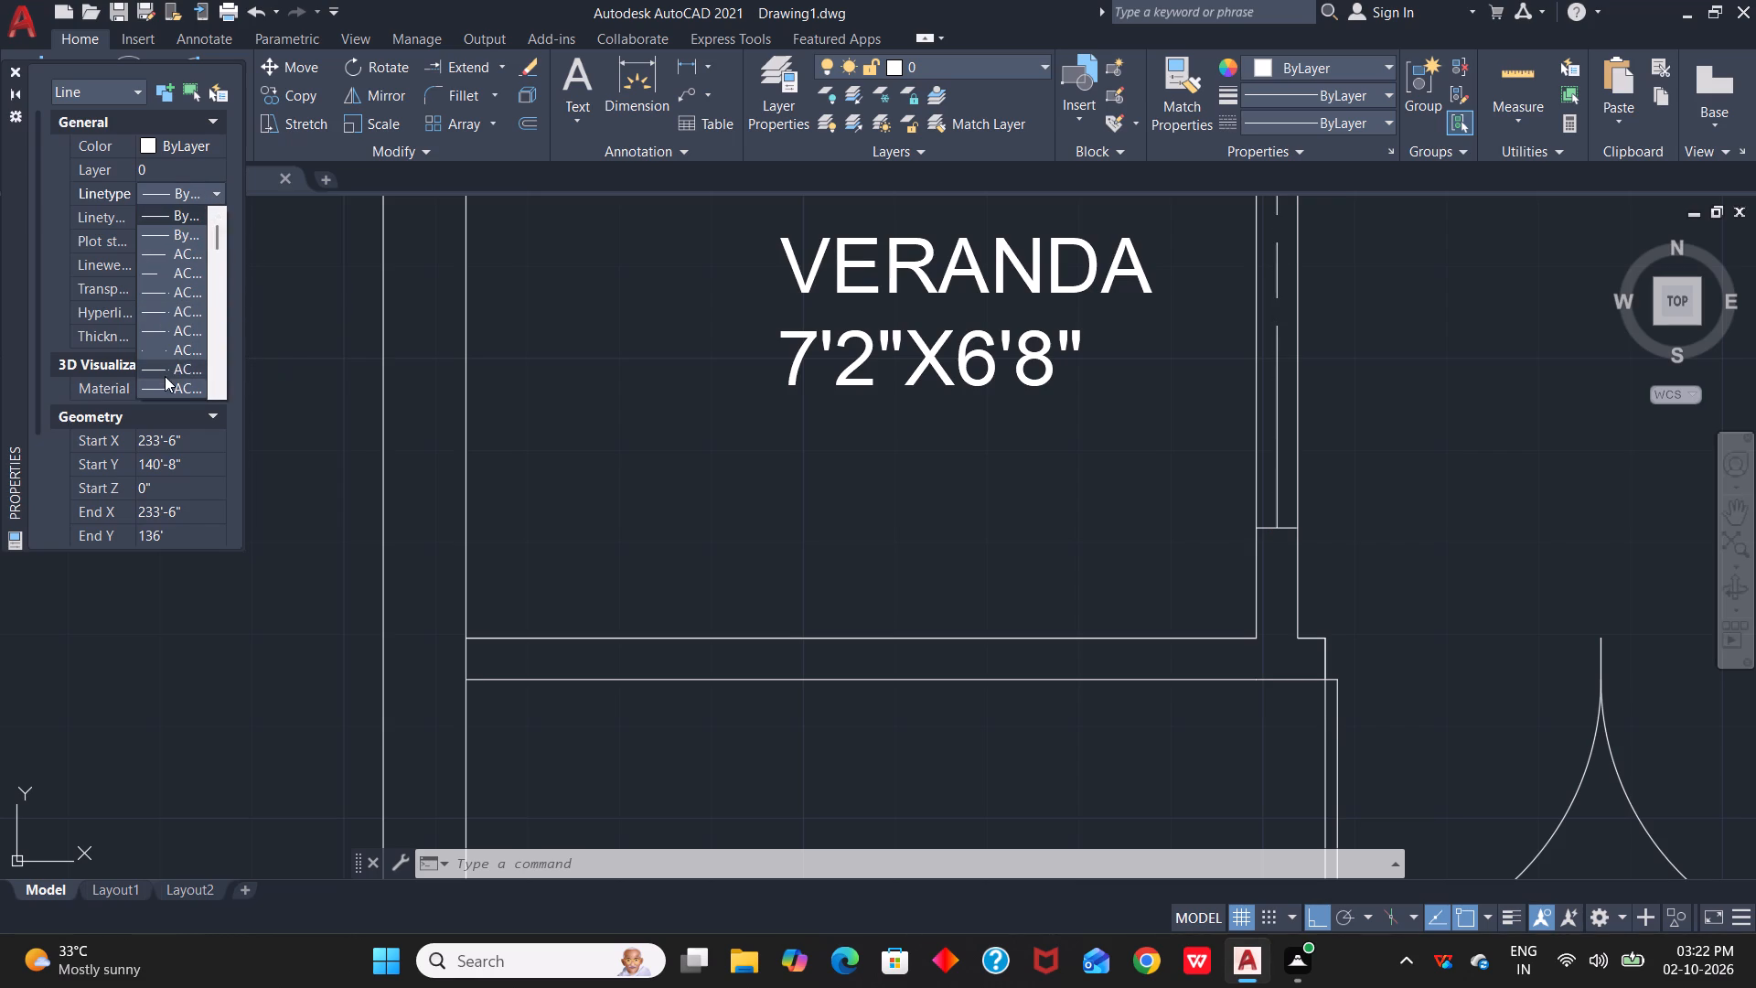
left_click(165, 376)
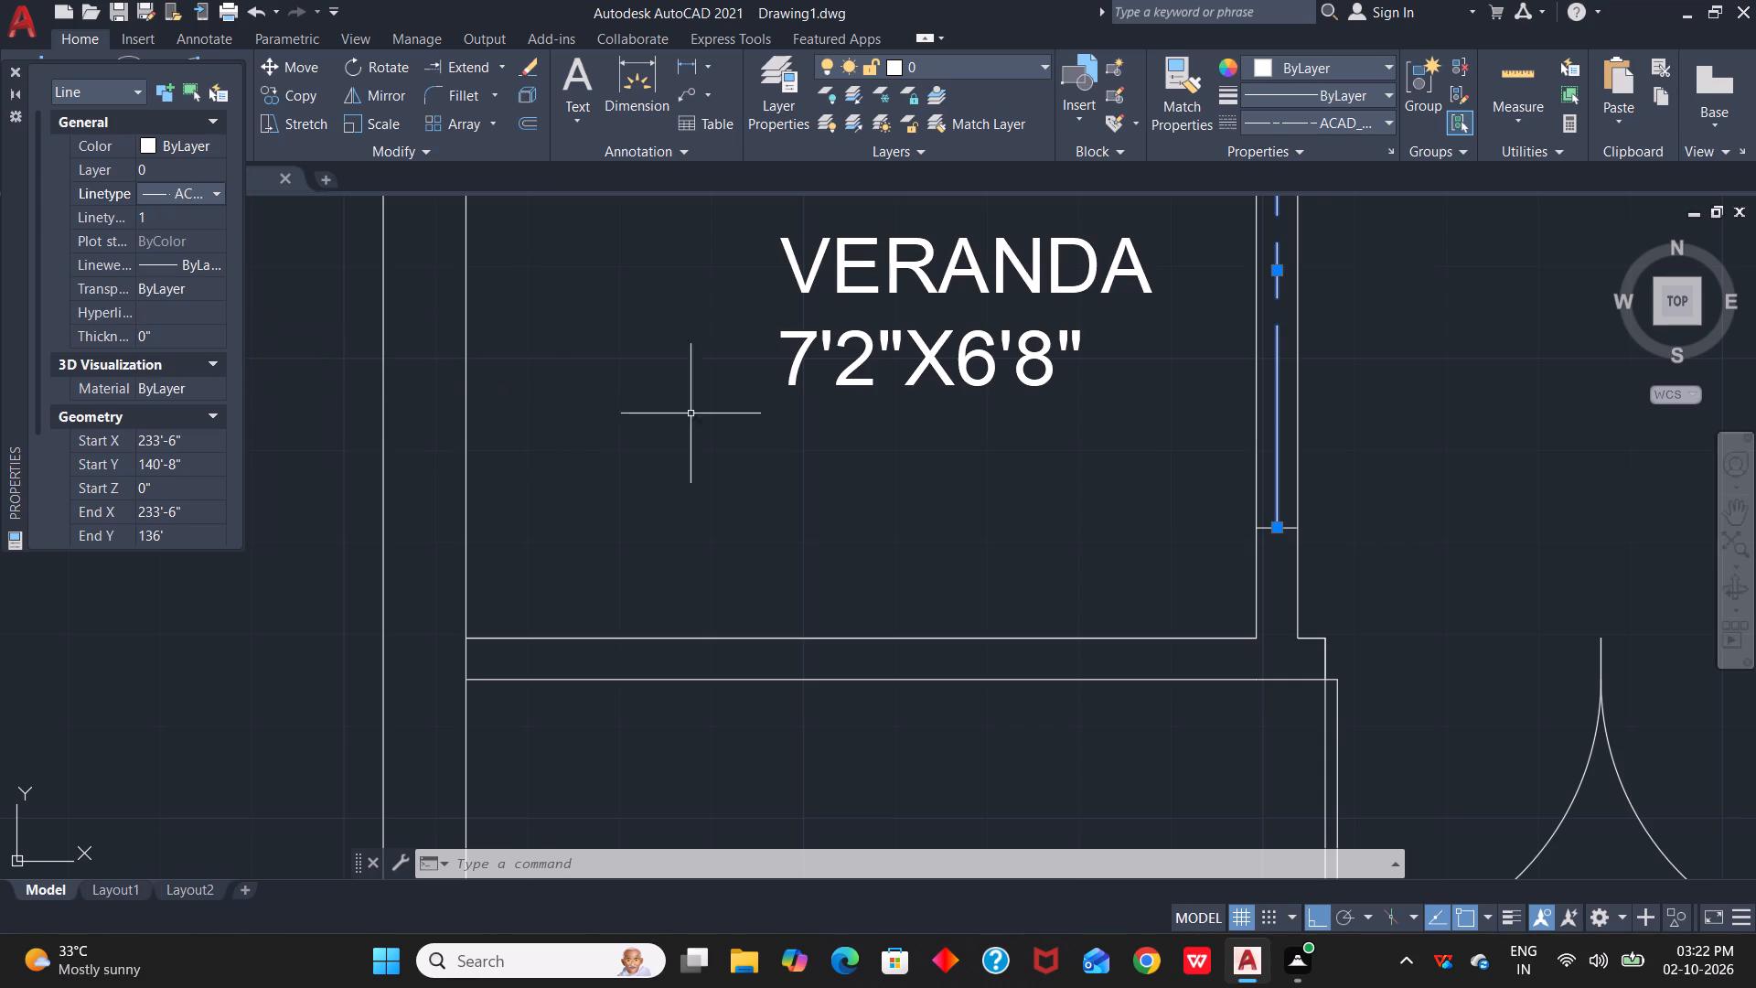
key("Escape")
Delete the two solid lines on either side of the dashed line in the veranda's east opening.
scroll(828, 405, "down", 2)
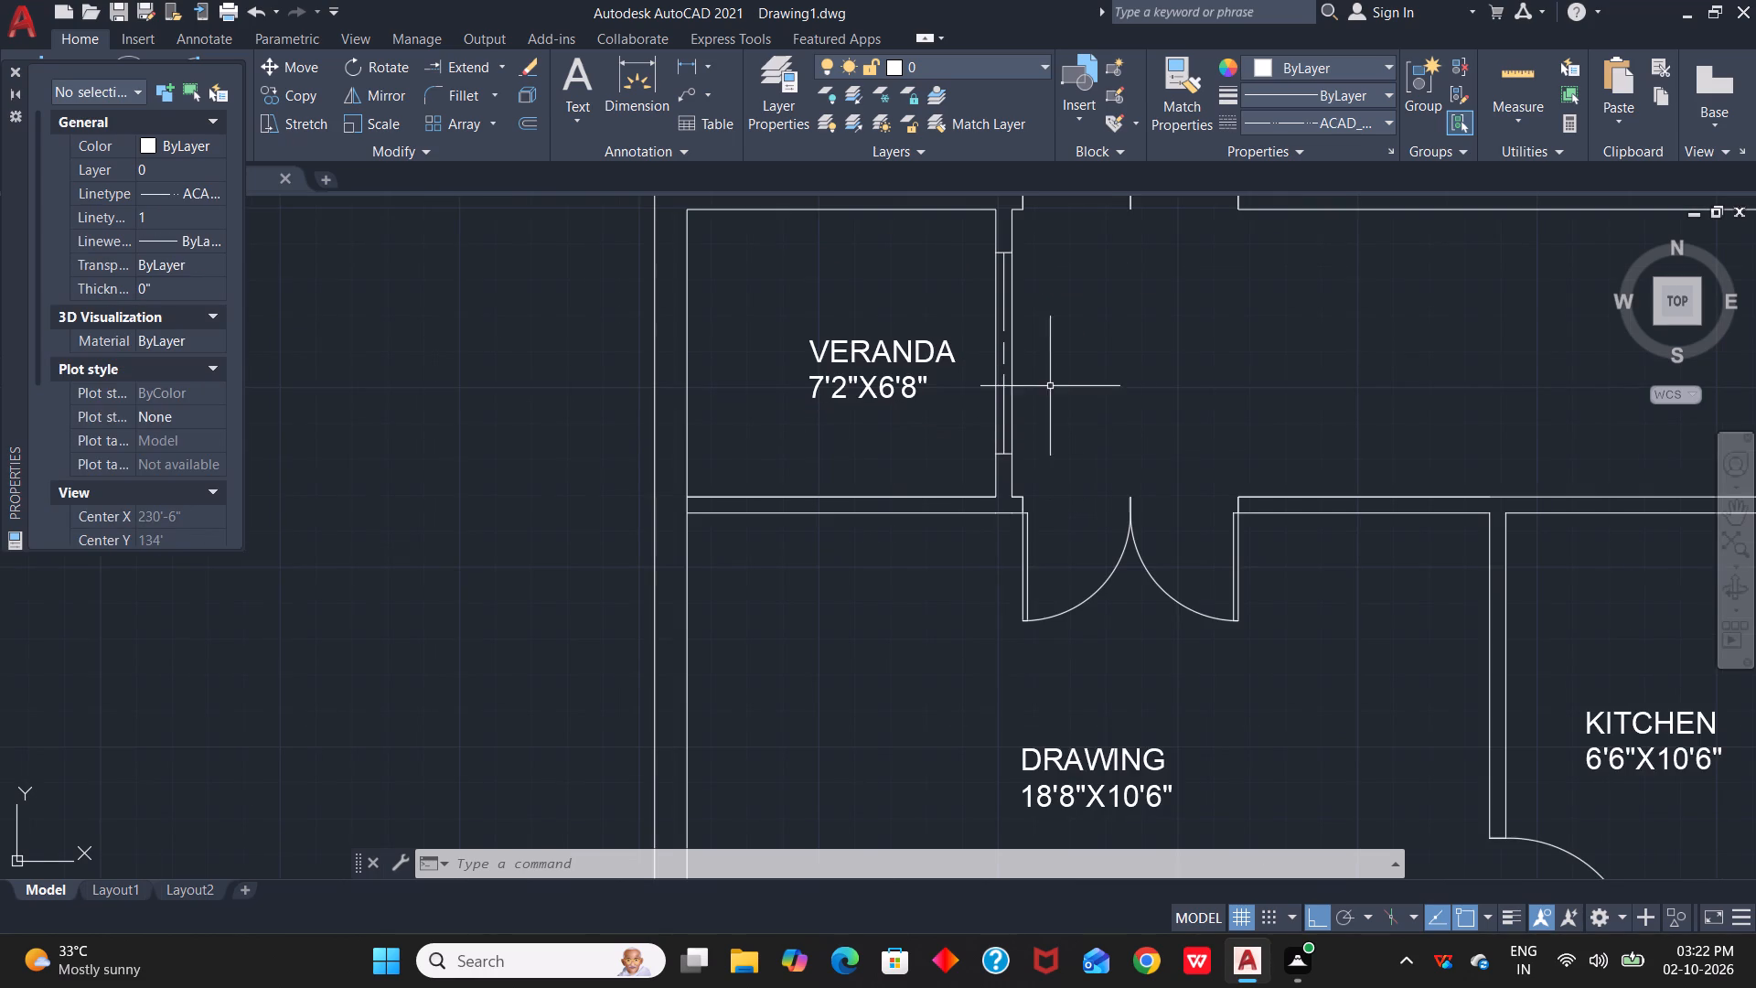
middle_click_drag(1055, 386, 1122, 428)
scroll(1109, 381, "up", 2)
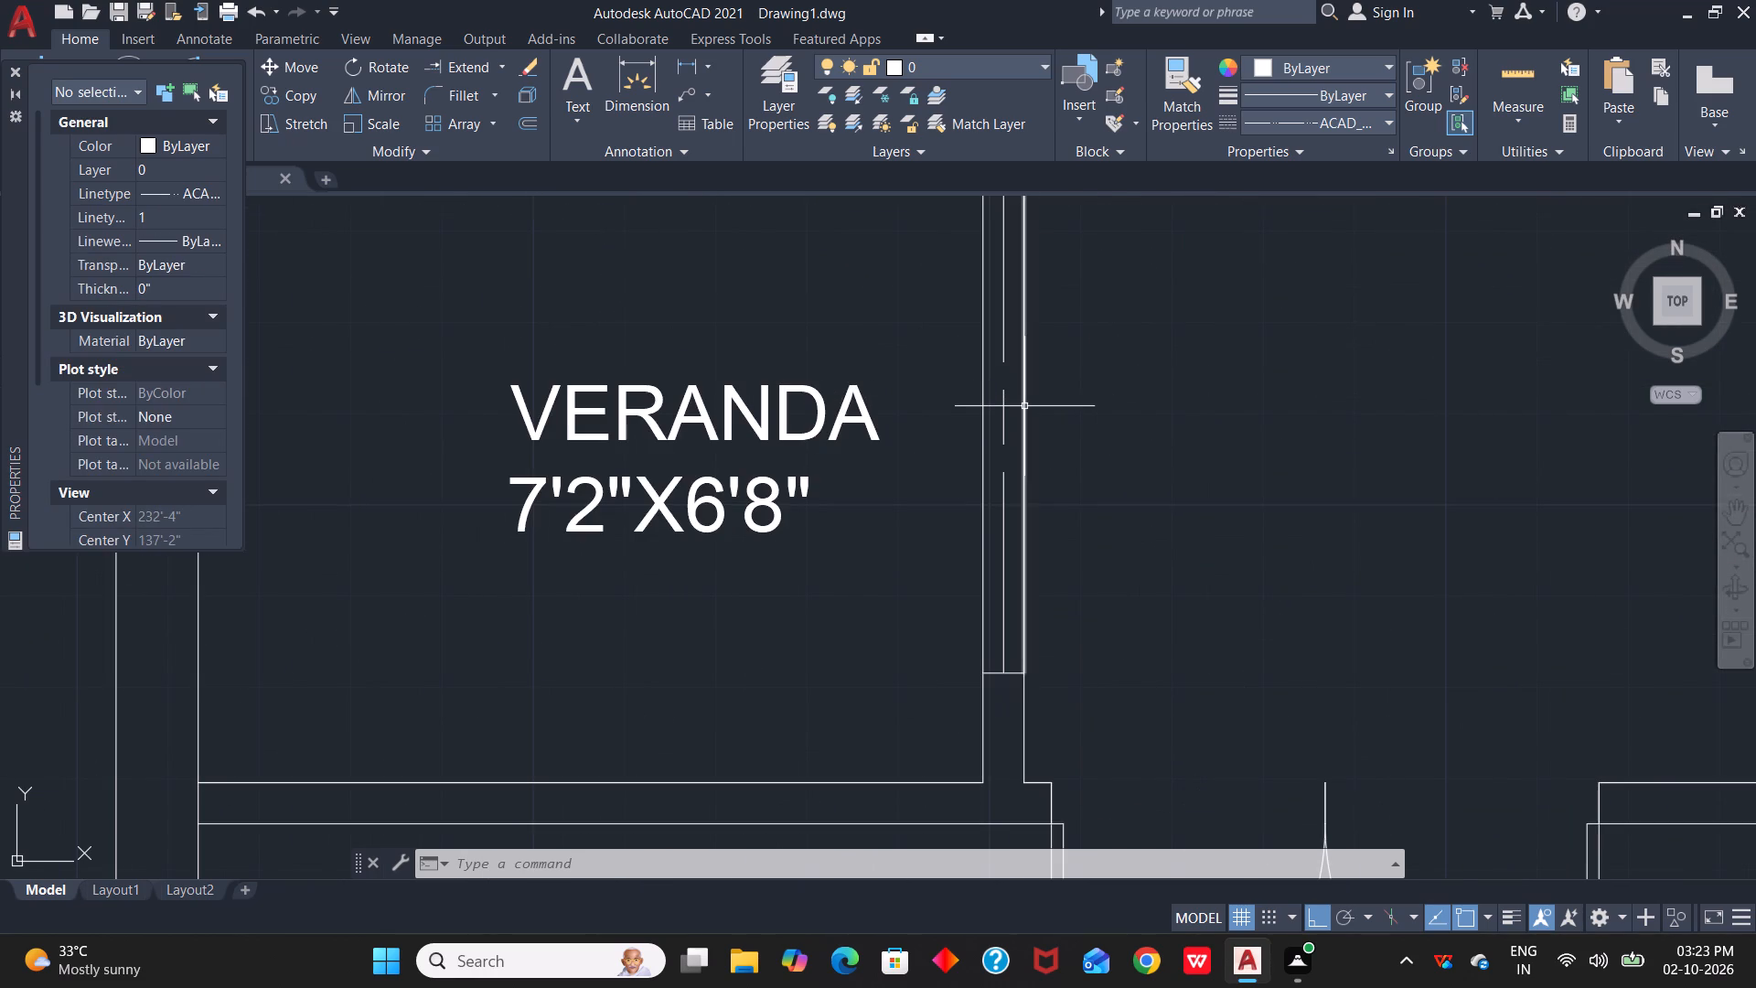
left_click(1024, 406)
left_click(980, 420)
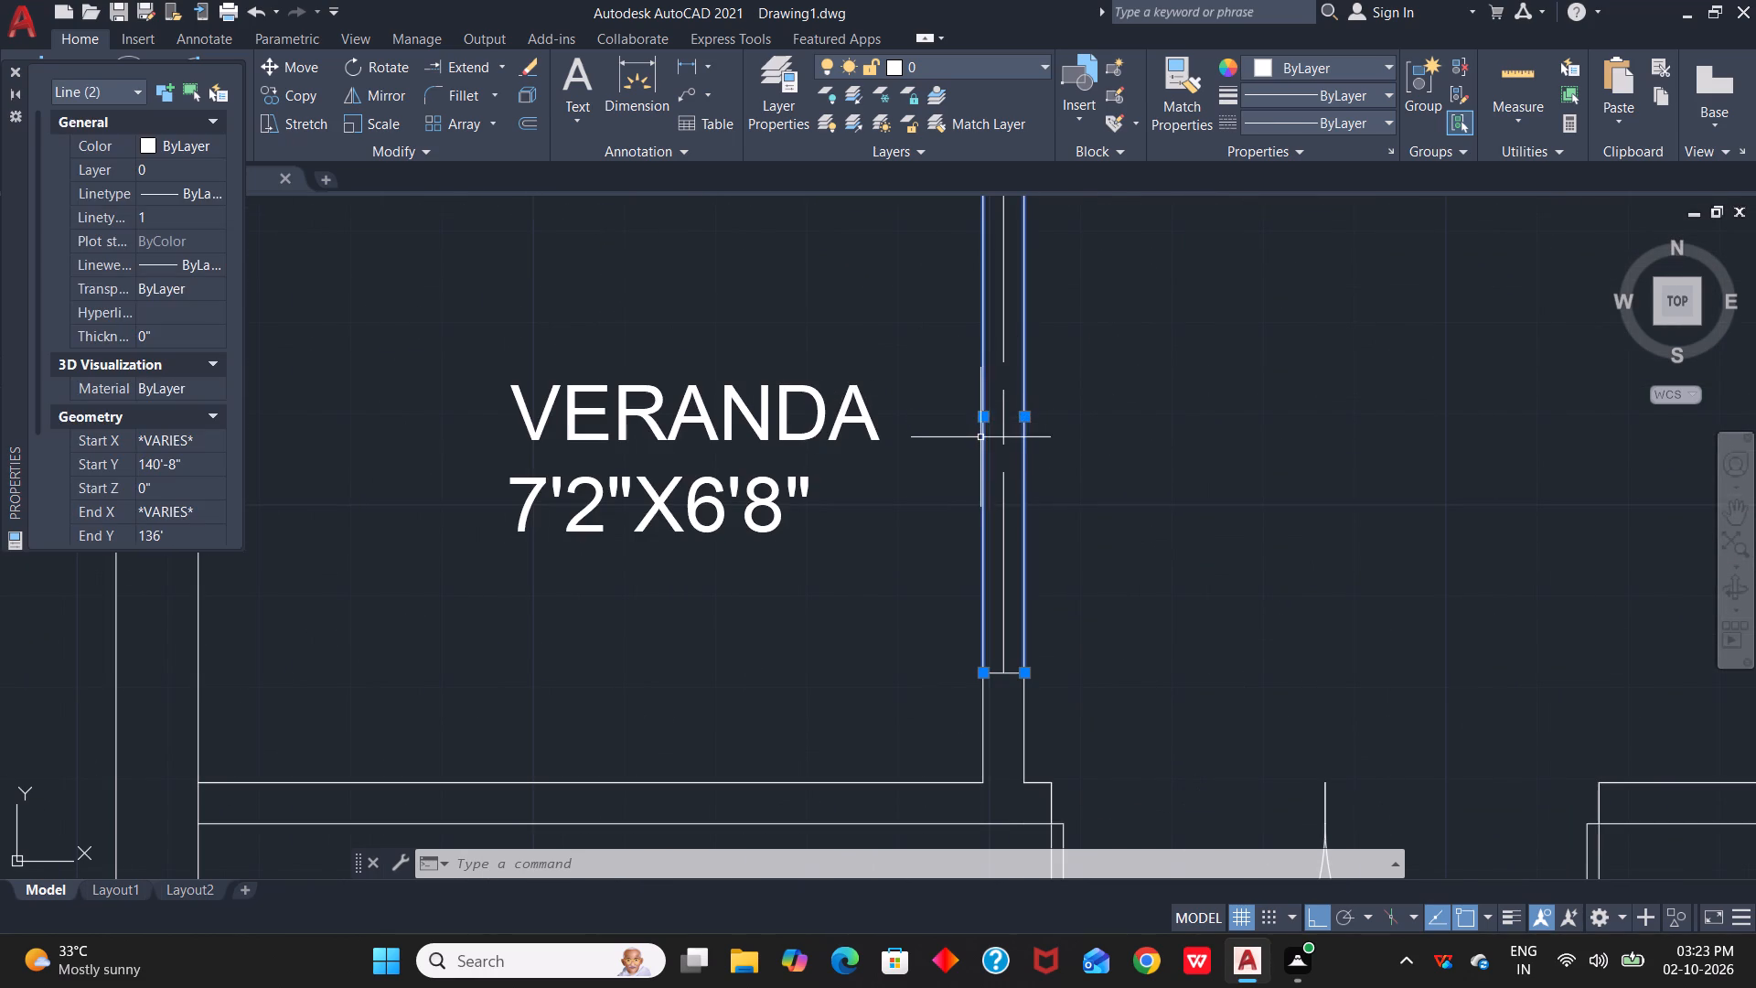
key("Delete")
scroll(1021, 432, "down", 2)
key("Escape")
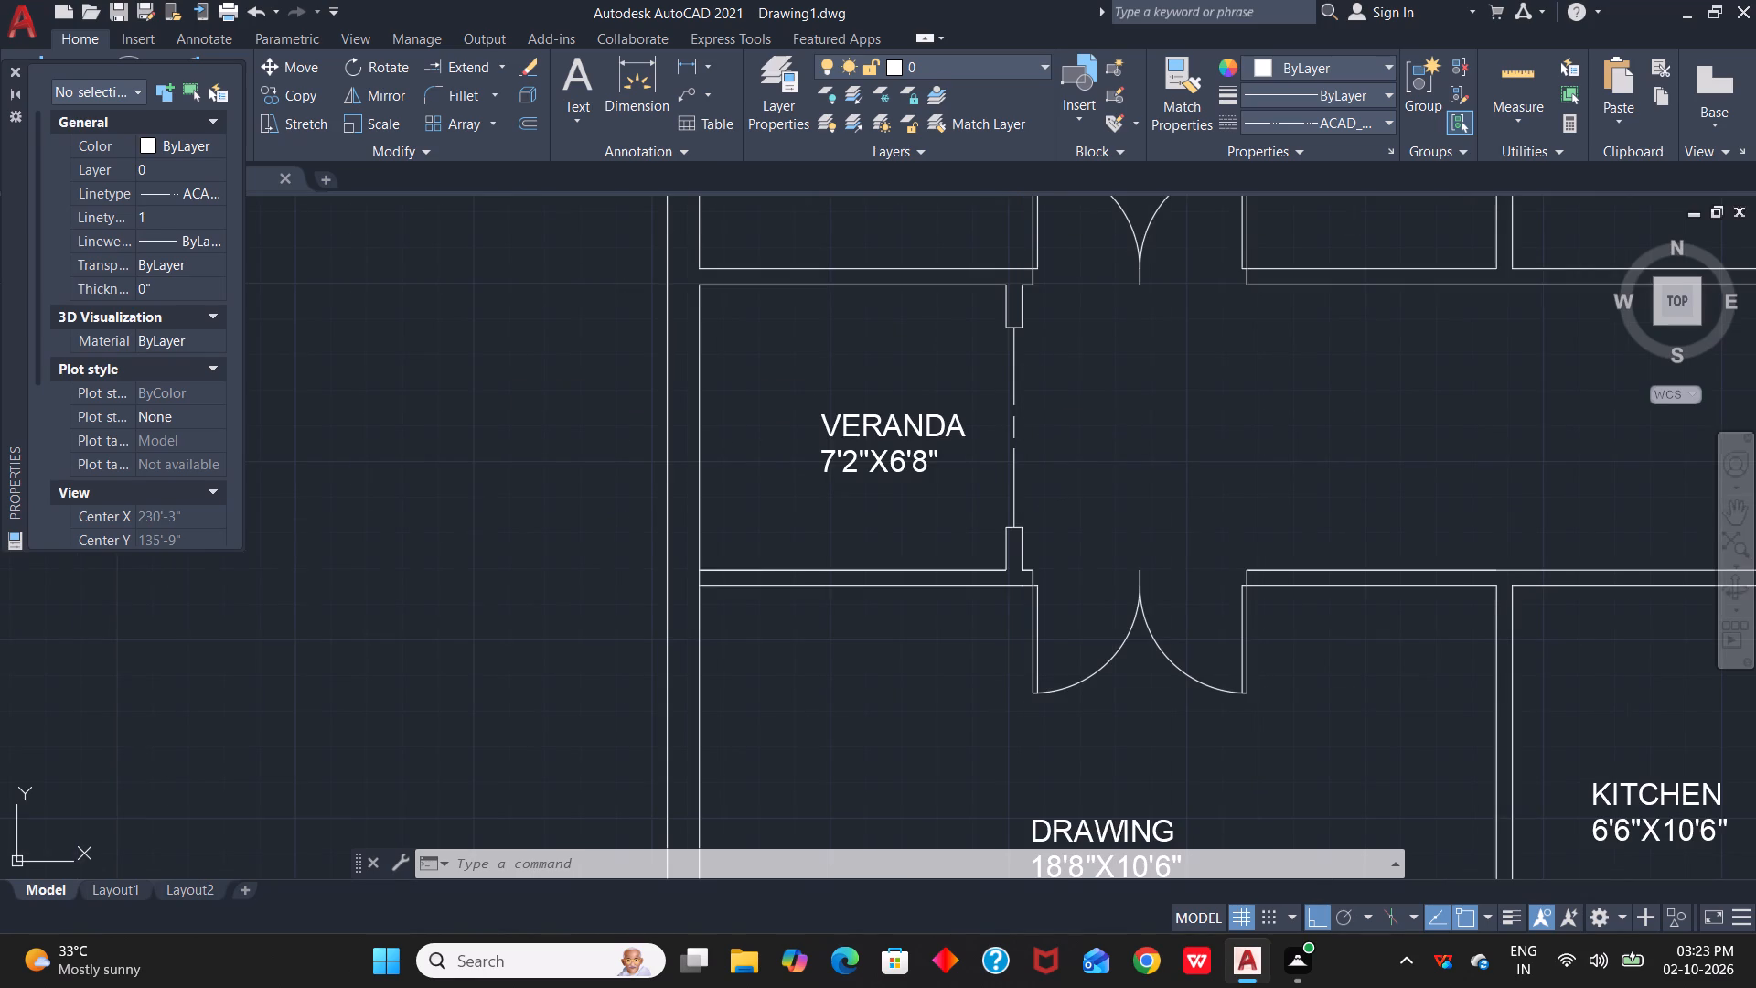
Offset the dashed veranda opening line 6'6" to the east, across the passage.
left_click(1012, 428)
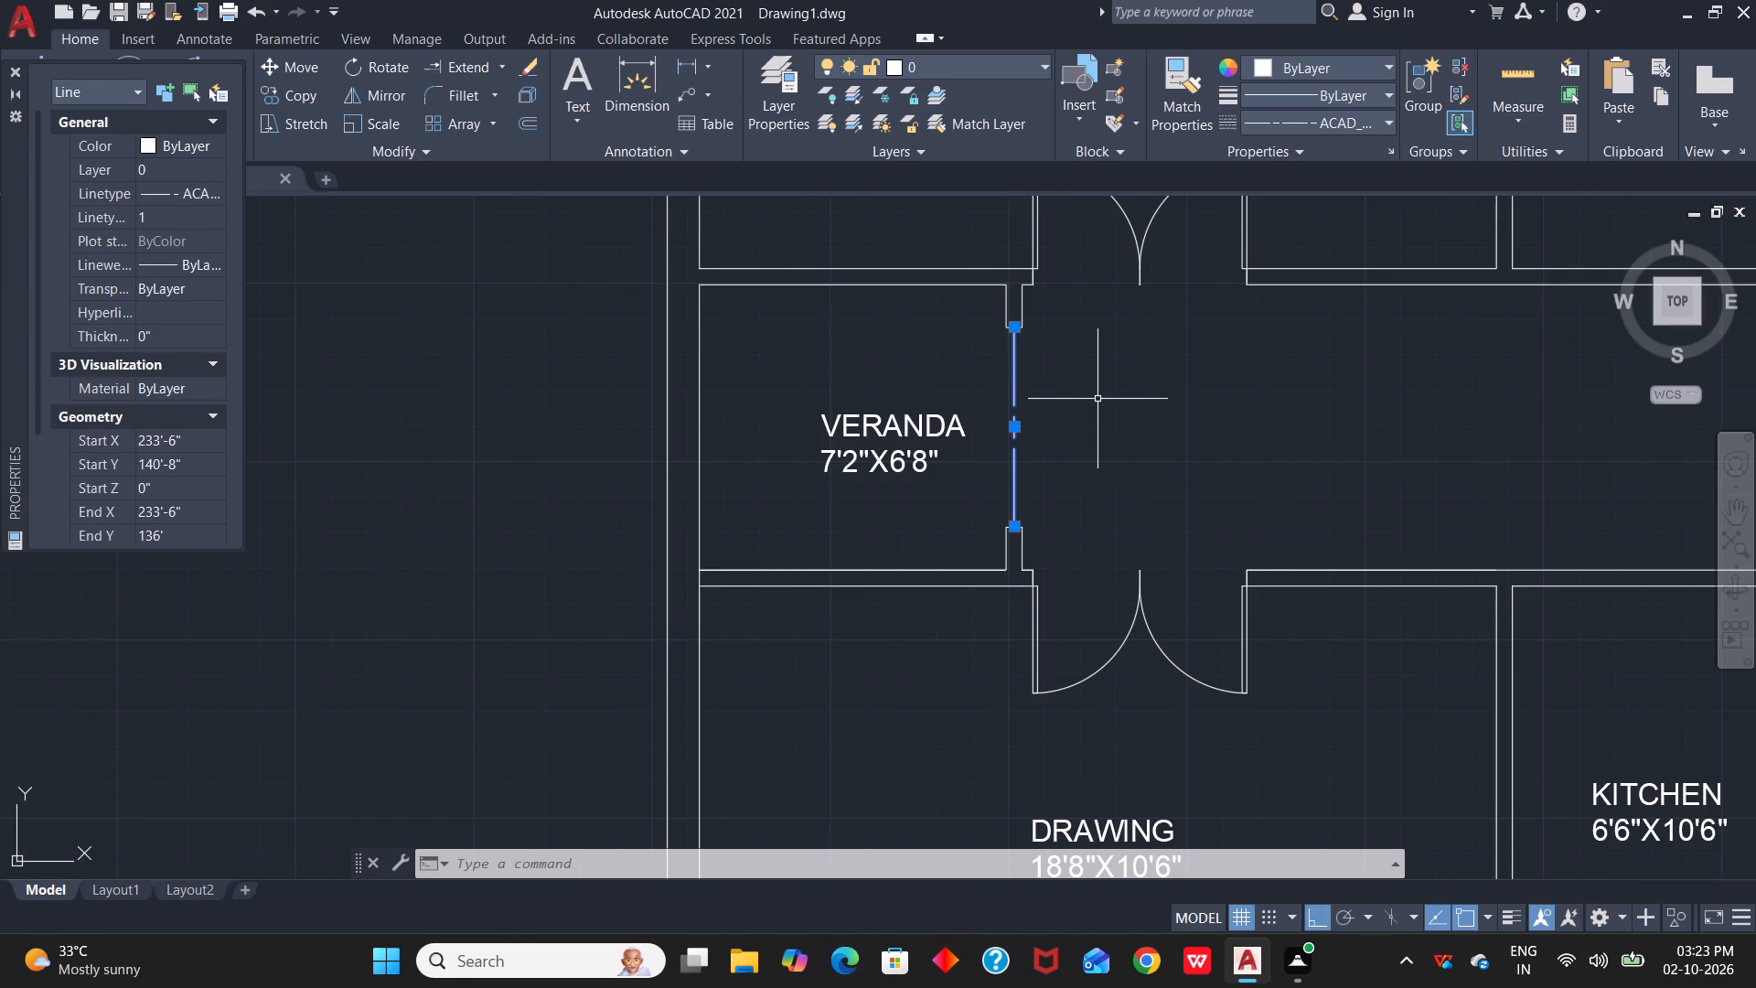
type("O")
key("space")
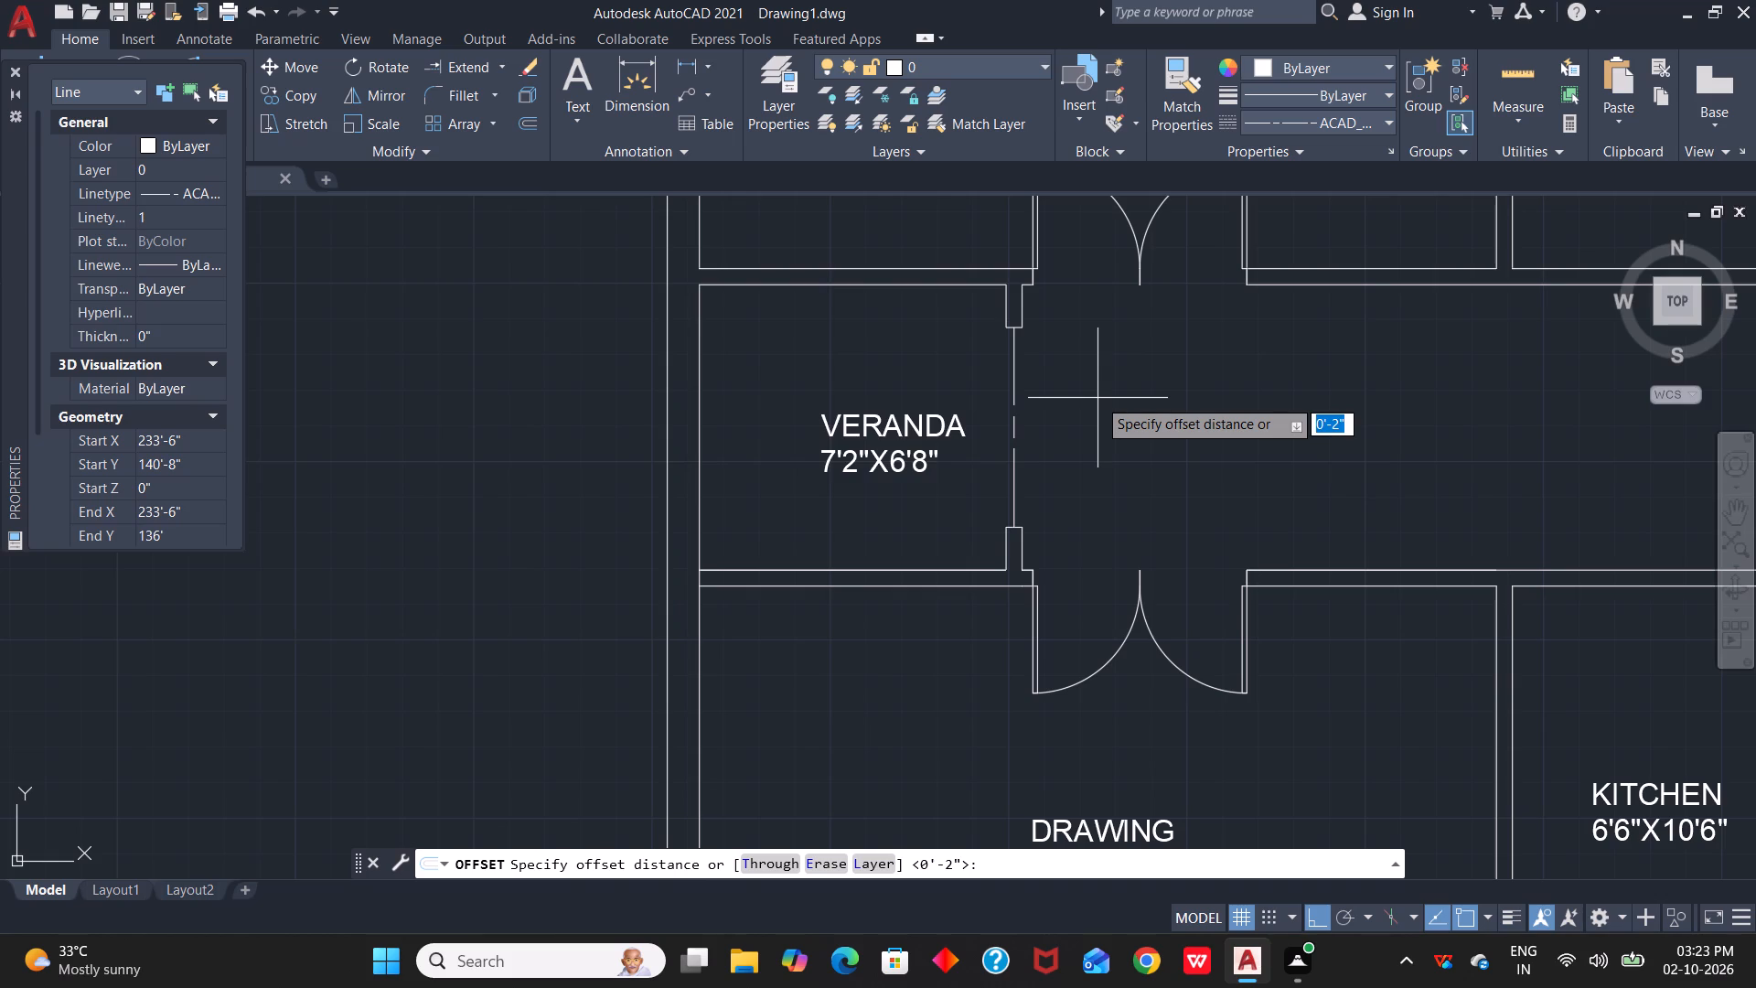
type("6'6\"")
key("Return")
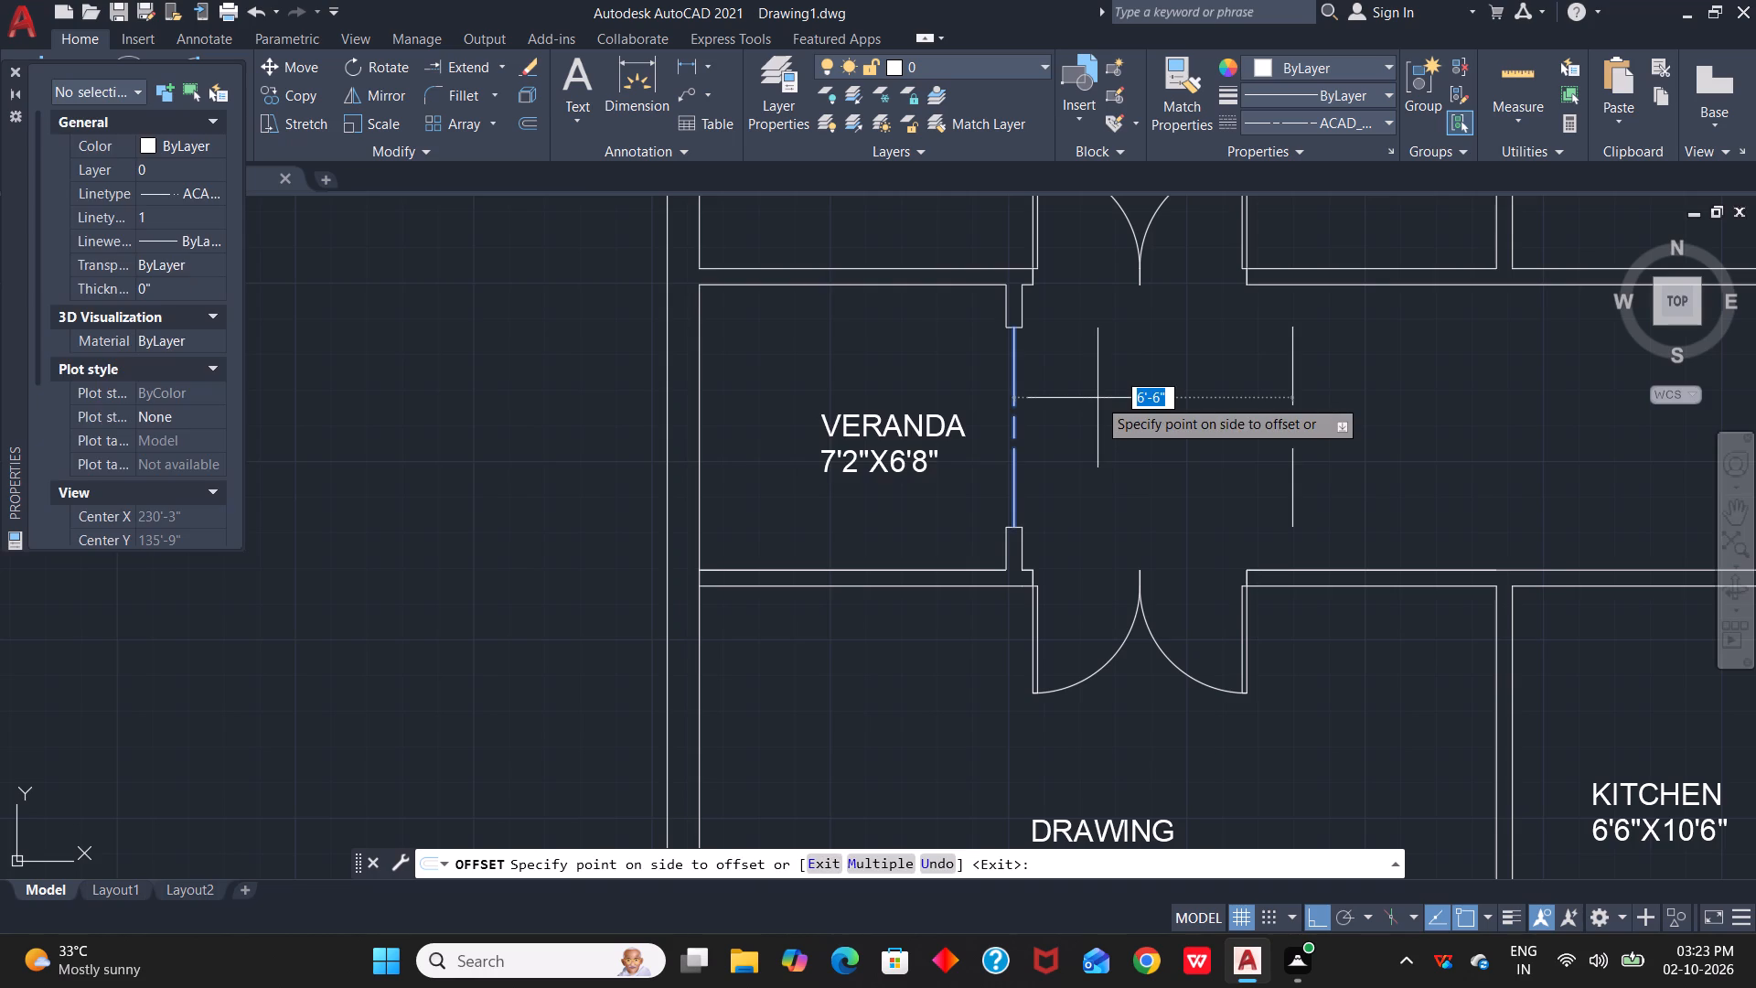
left_click(1097, 398)
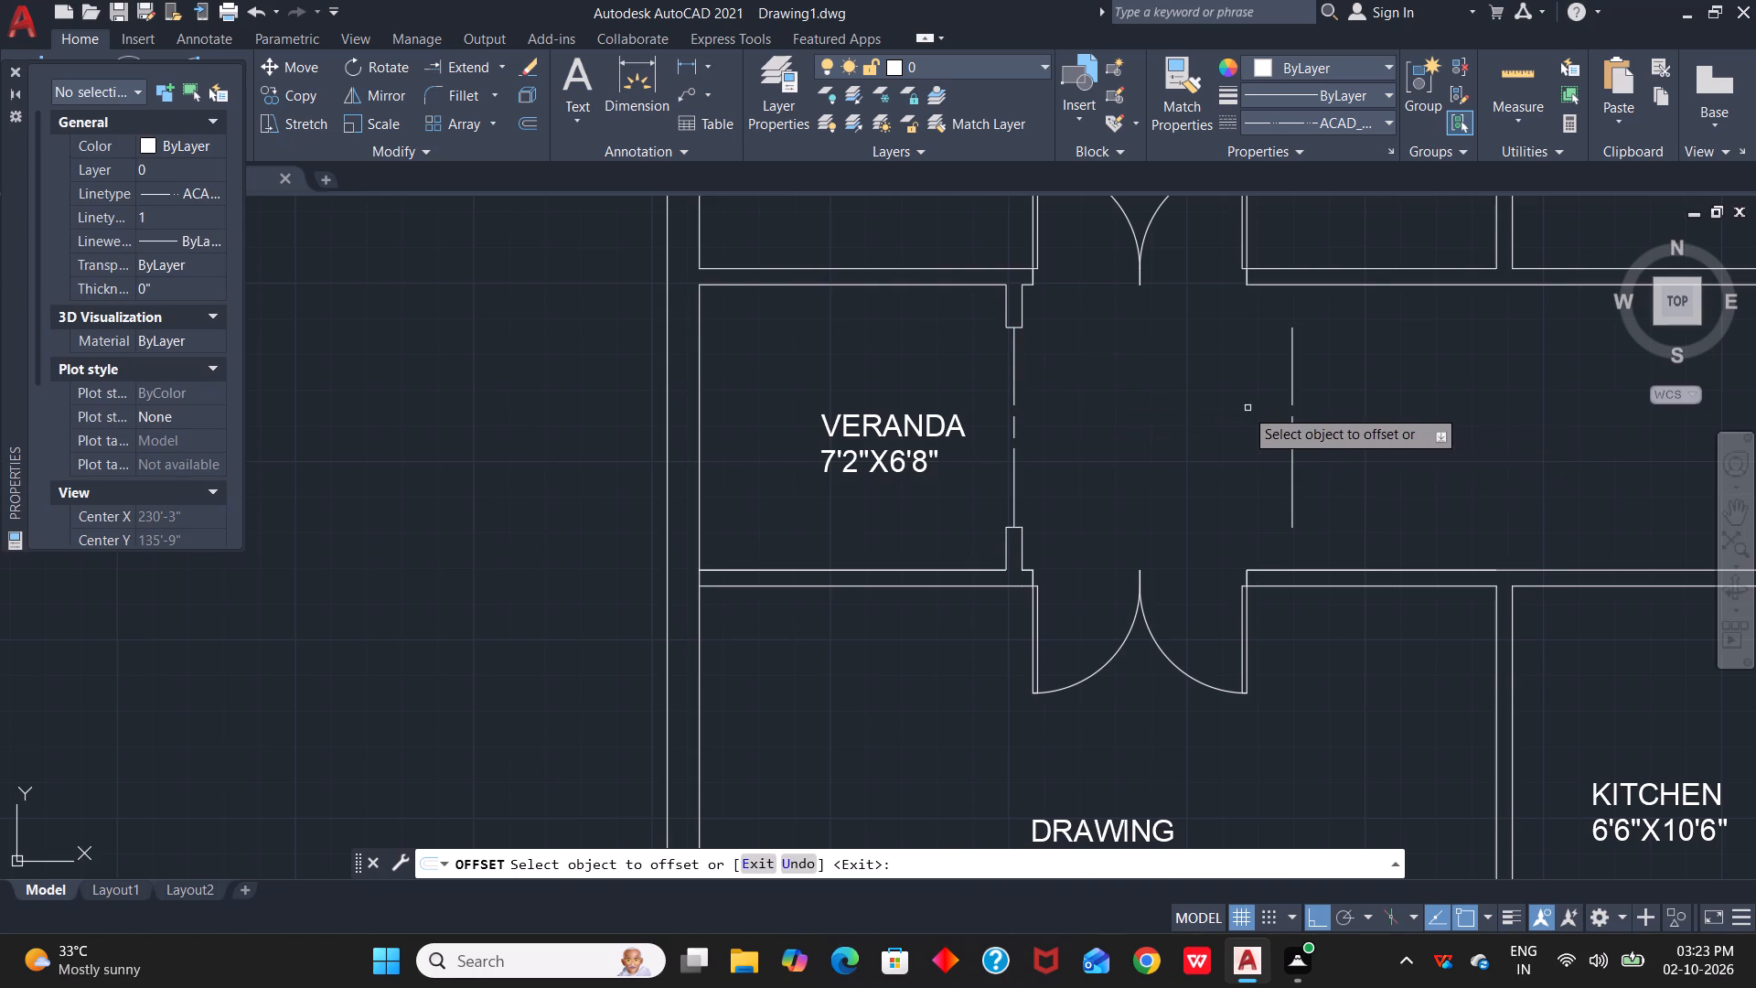
key("Escape")
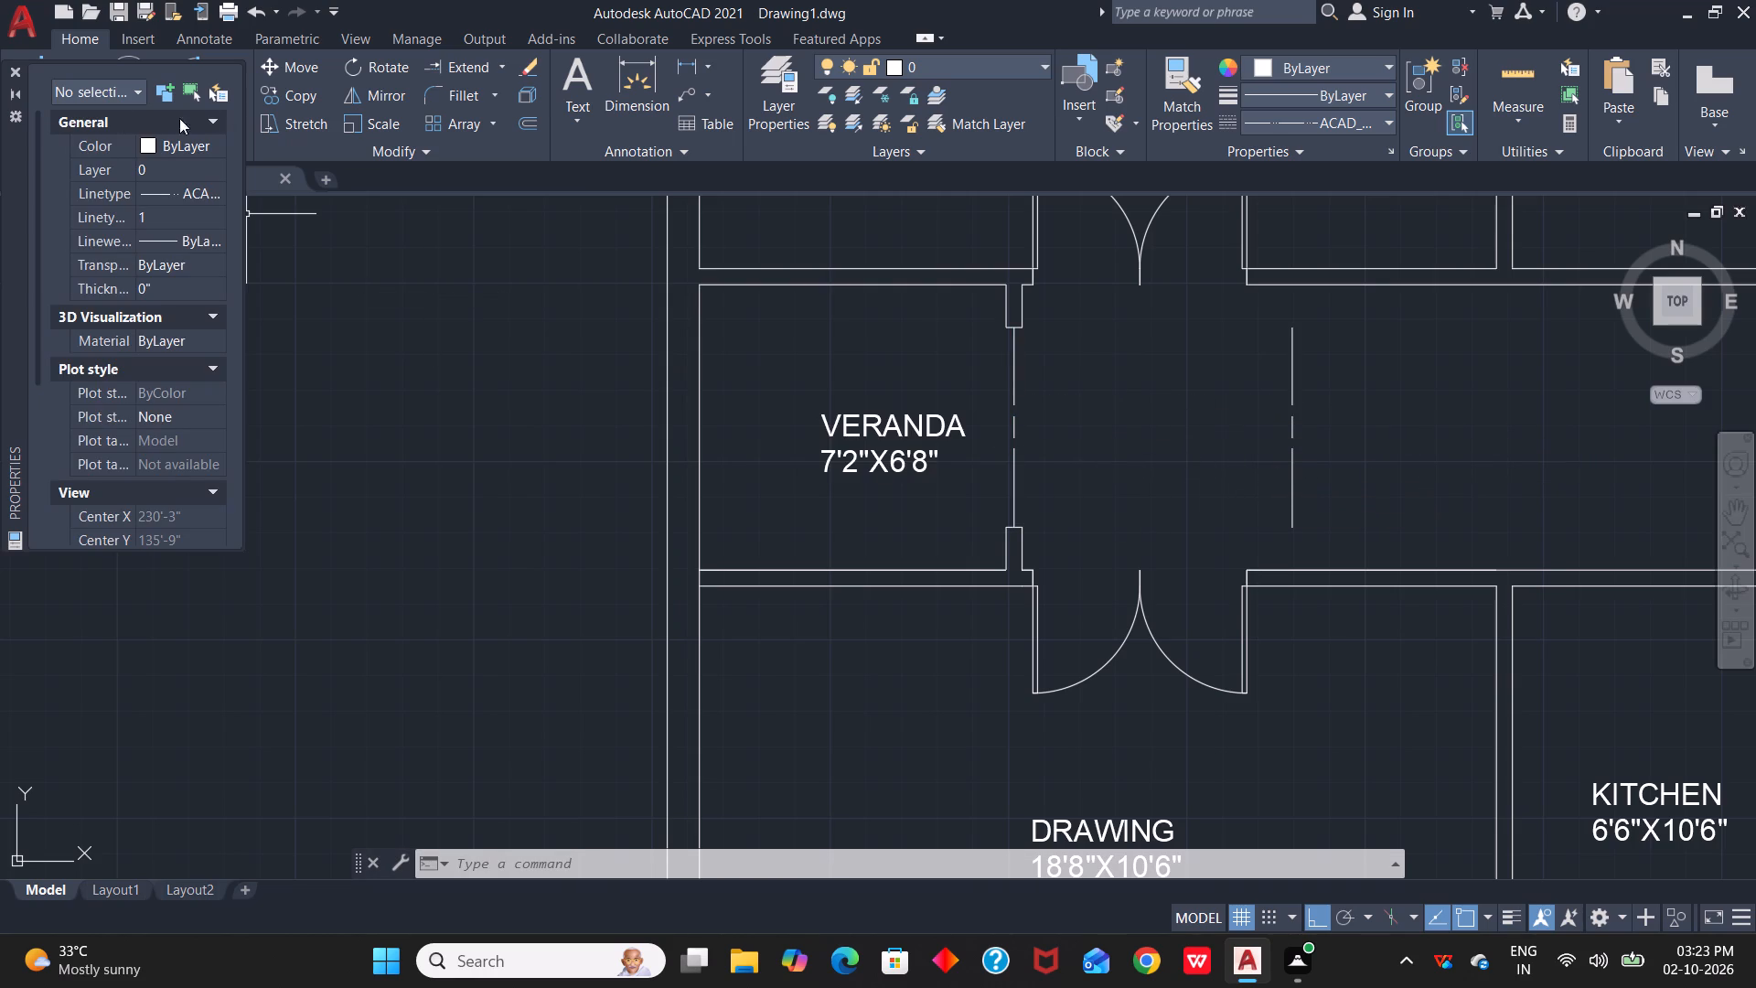
Close the Properties palette and set the current linetype to ByLayer with nothing selected.
left_click(11, 70)
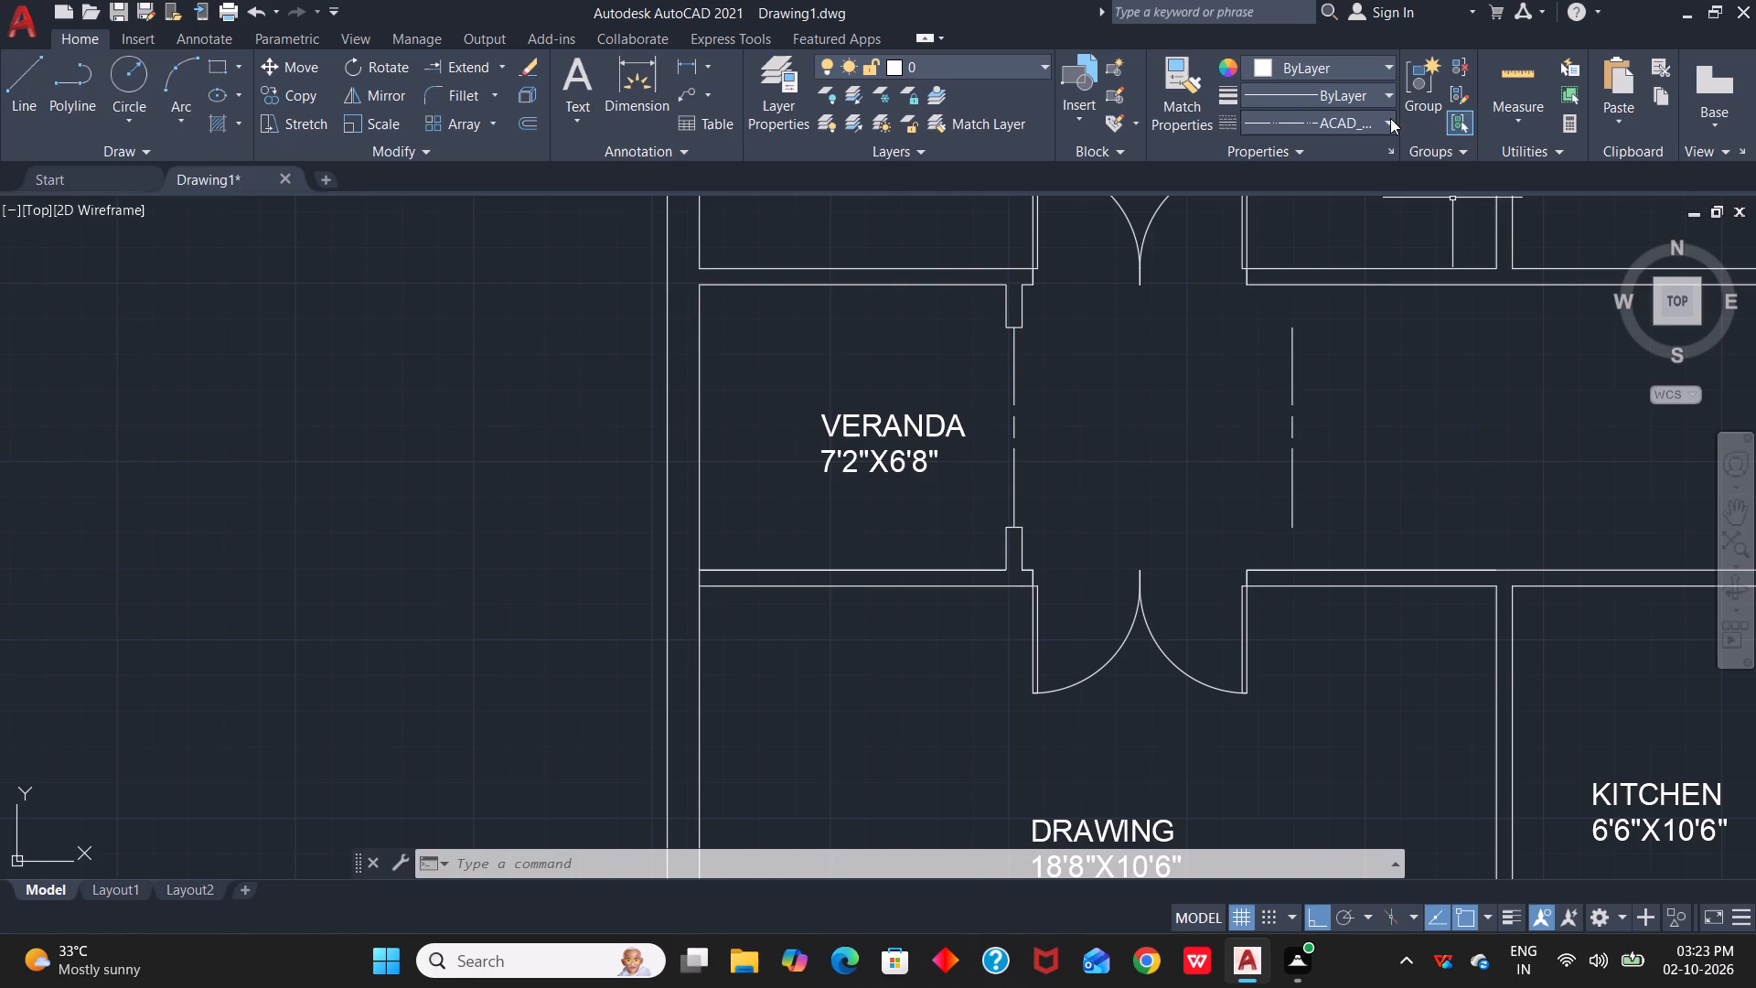
left_click(1389, 117)
scroll(1360, 172, "up", 7)
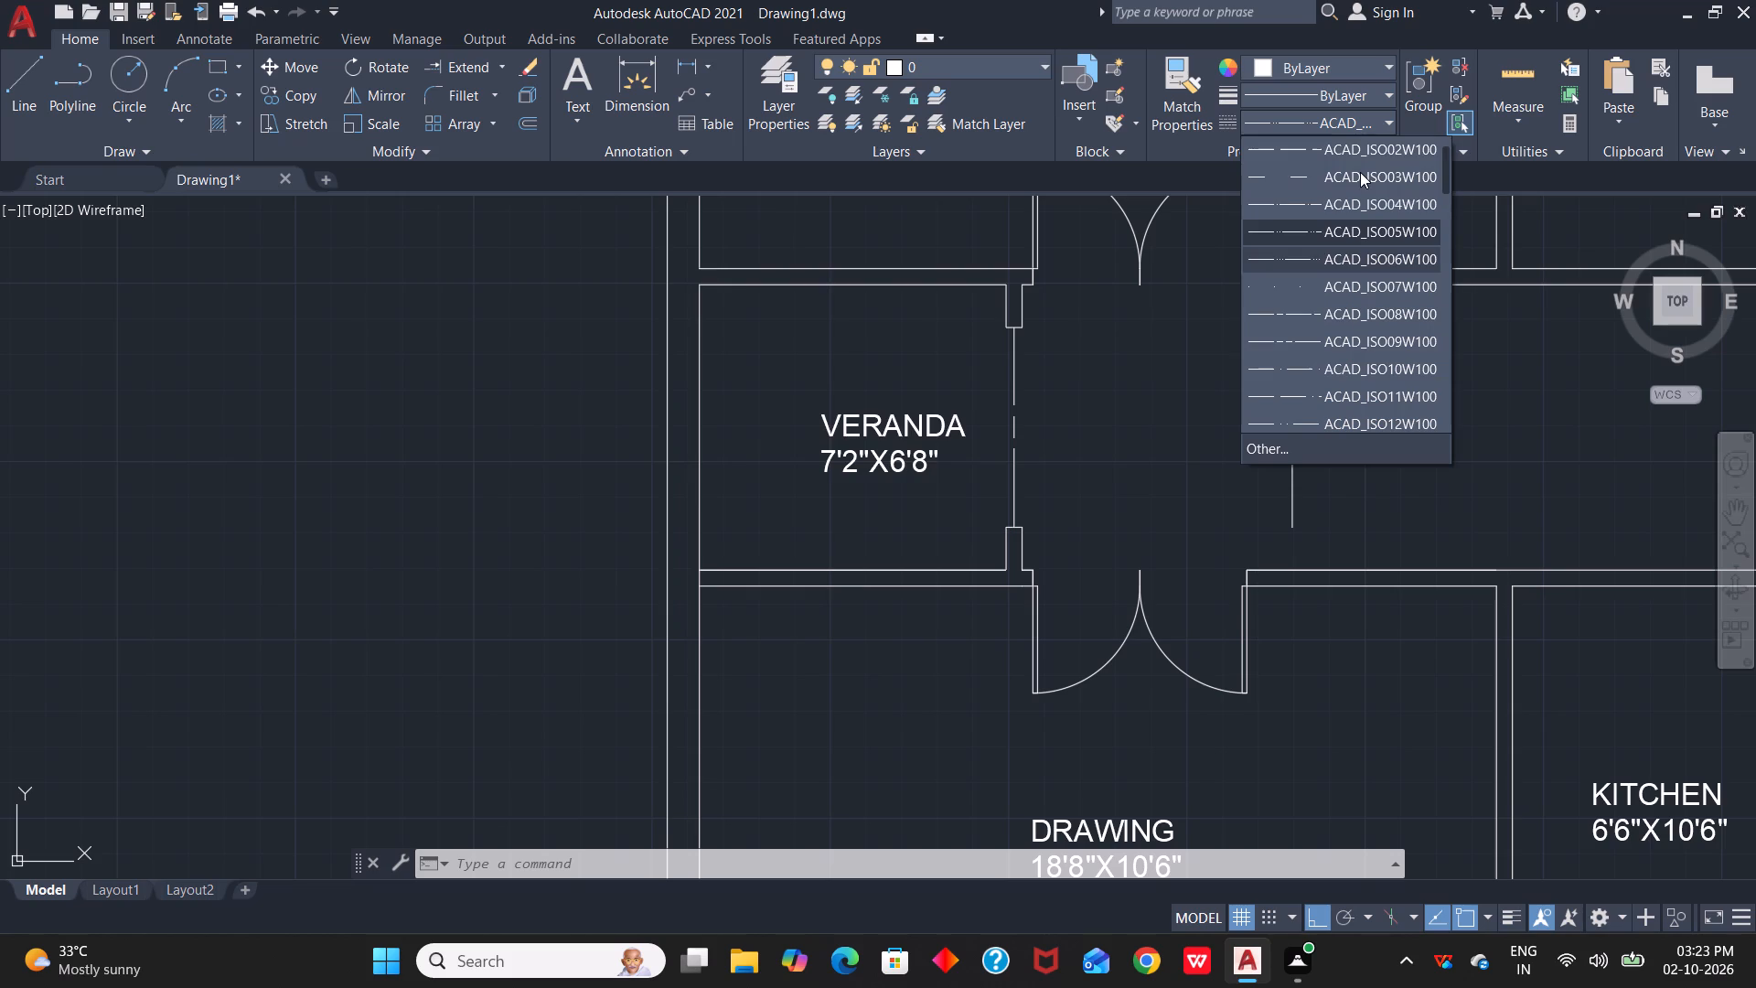
left_click(1361, 158)
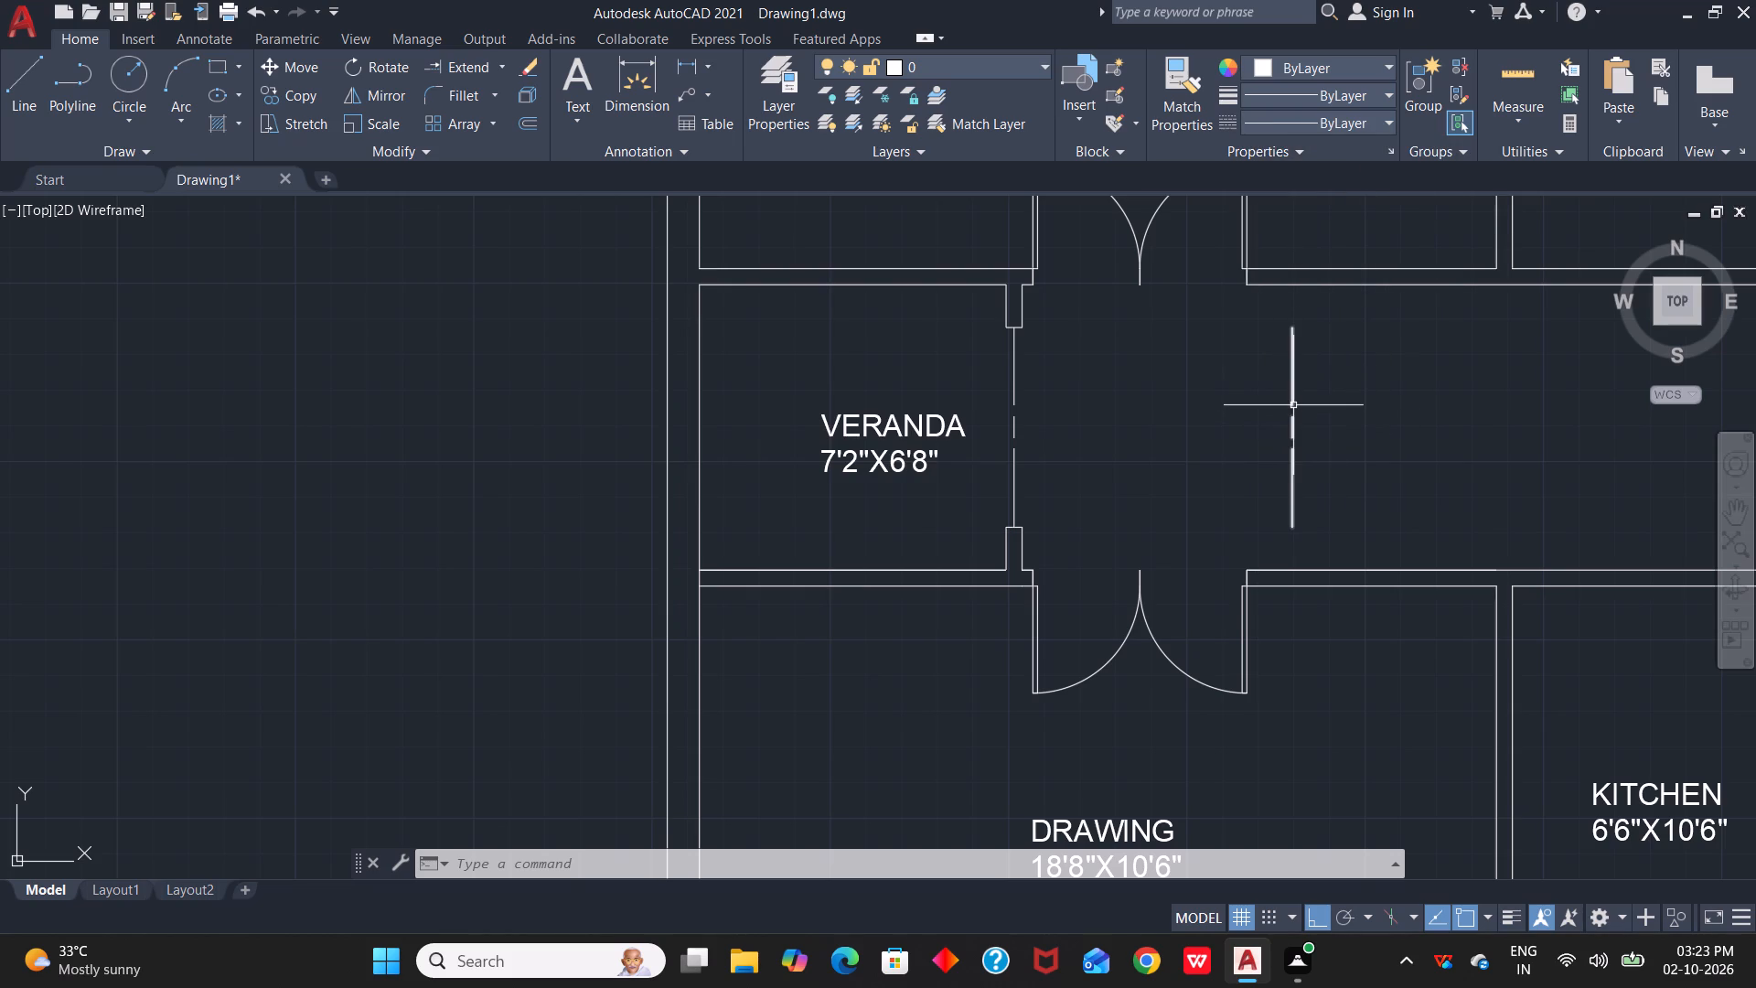
Change the linetype of the offset line in the passage east of the veranda to ByLayer.
left_click(1293, 405)
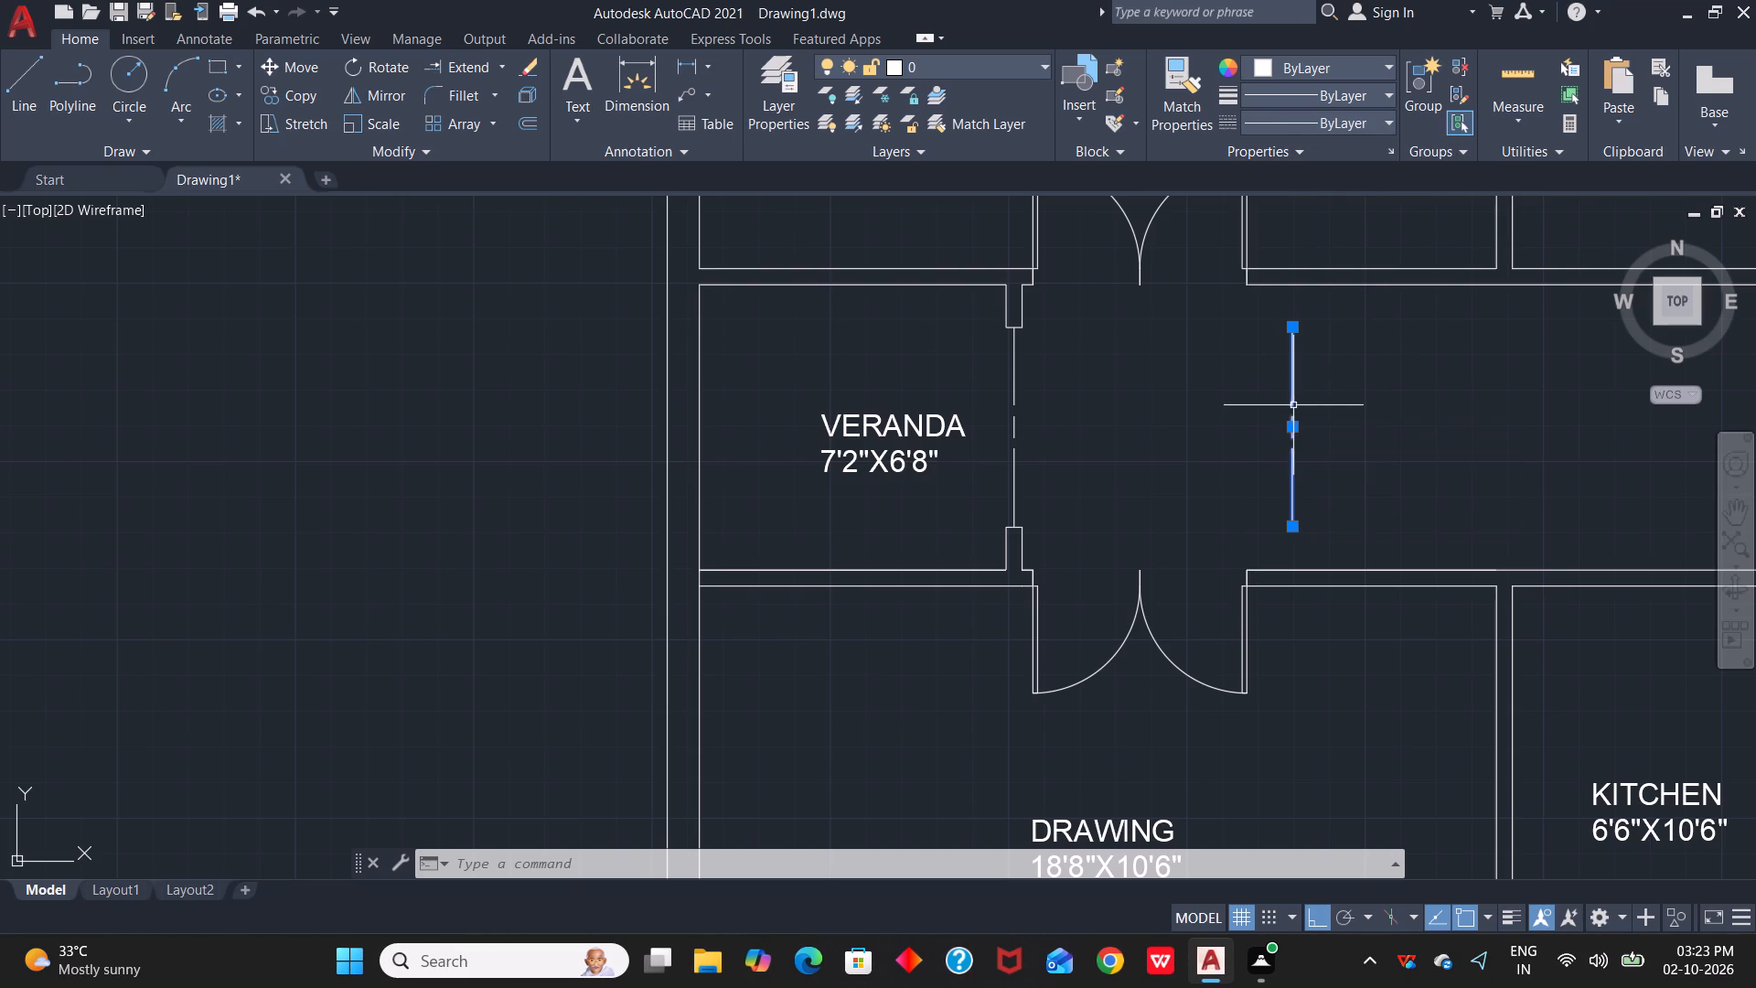
left_click(1389, 123)
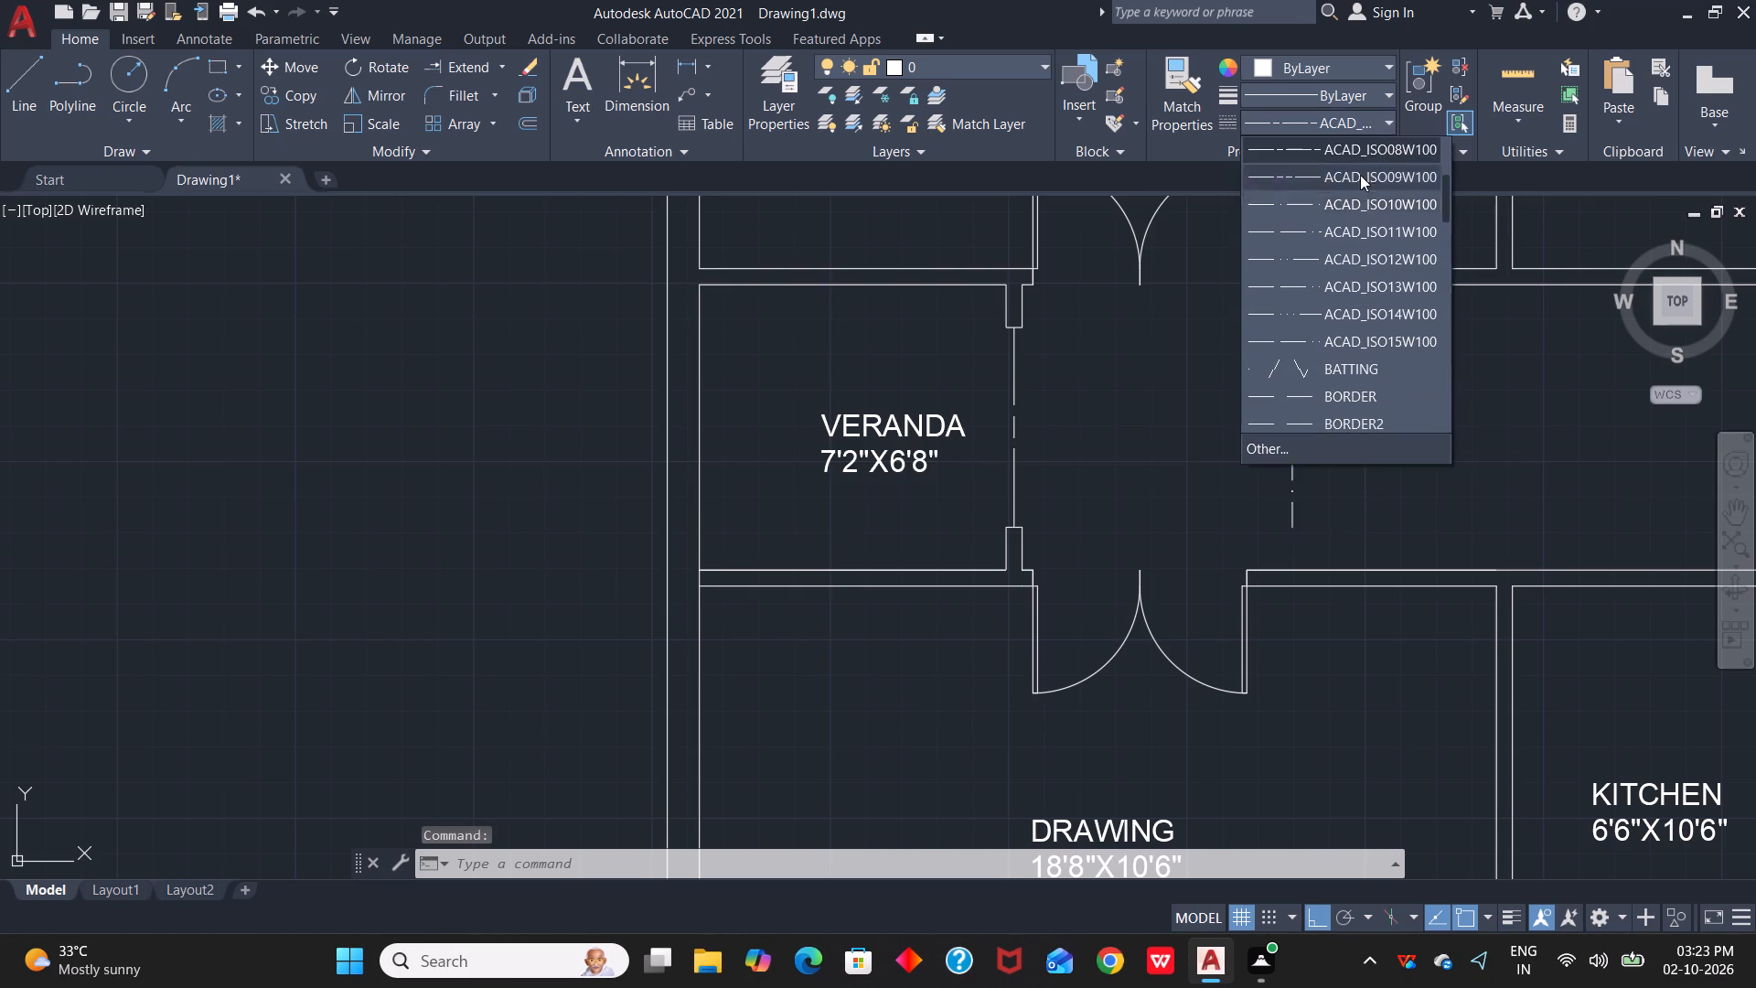
scroll(1360, 166, "up", 5)
left_click(1357, 157)
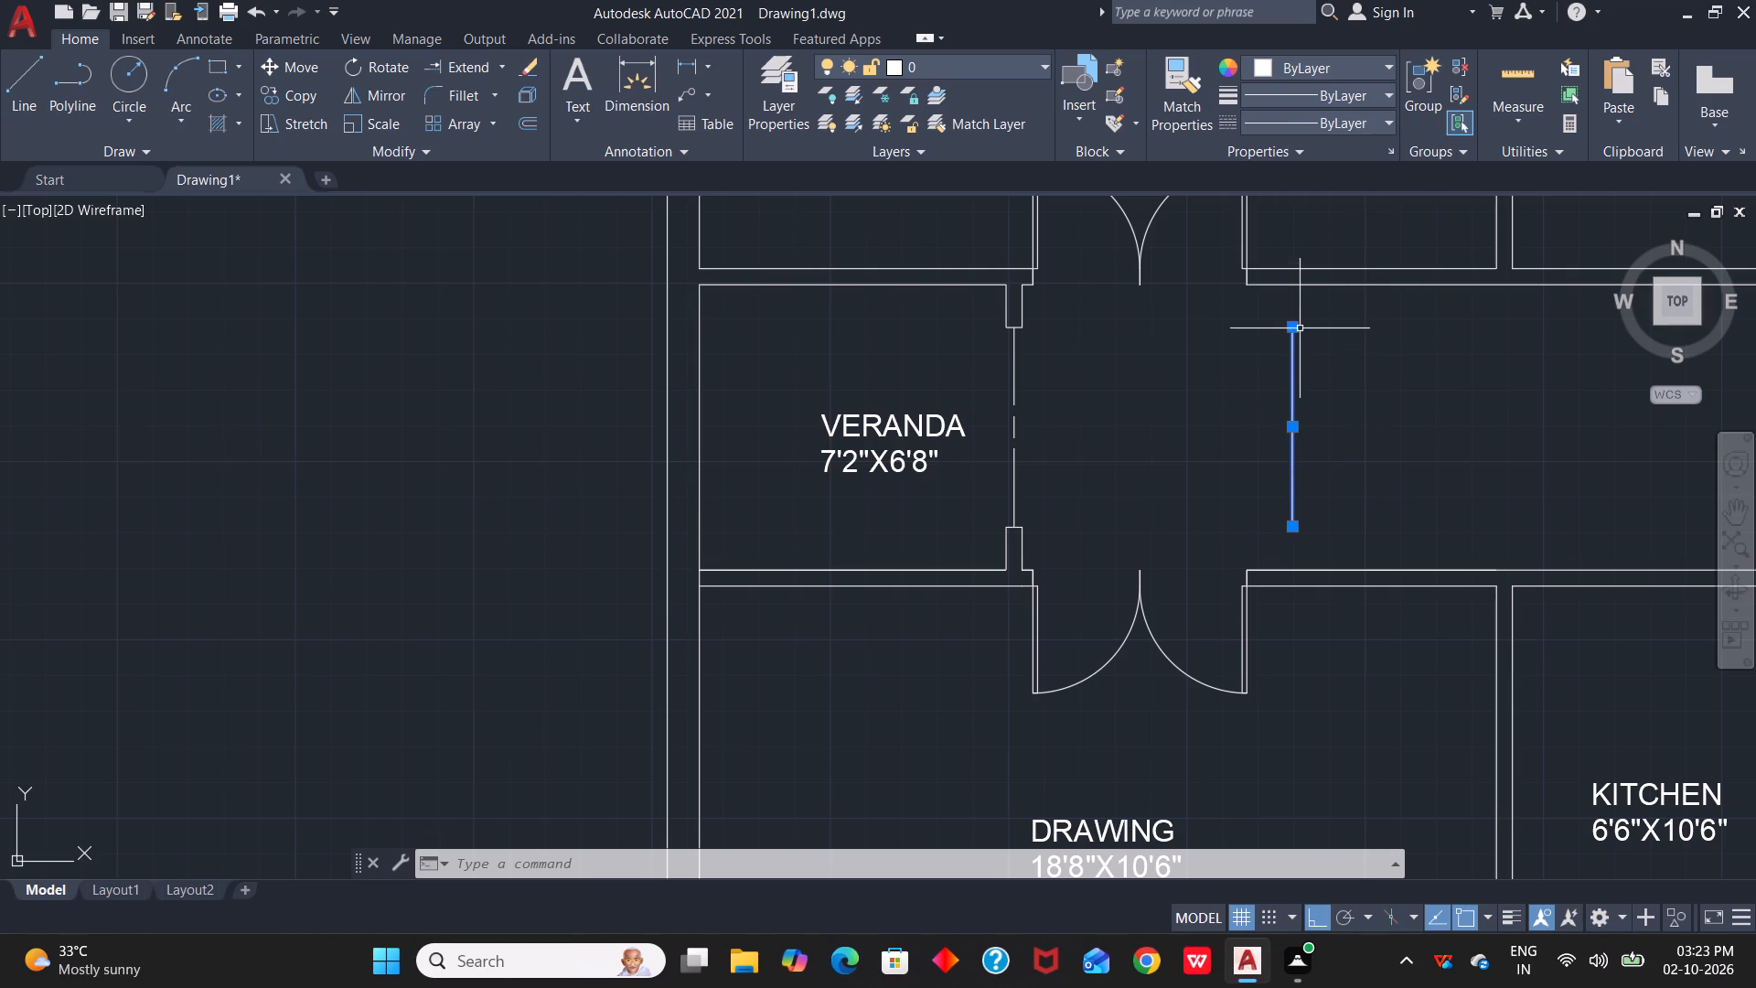
Stretch both ends of the offset line to meet the passage's north and south wall faces and deselect it.
left_click_drag(1297, 328, 1292, 281)
left_click(1292, 281)
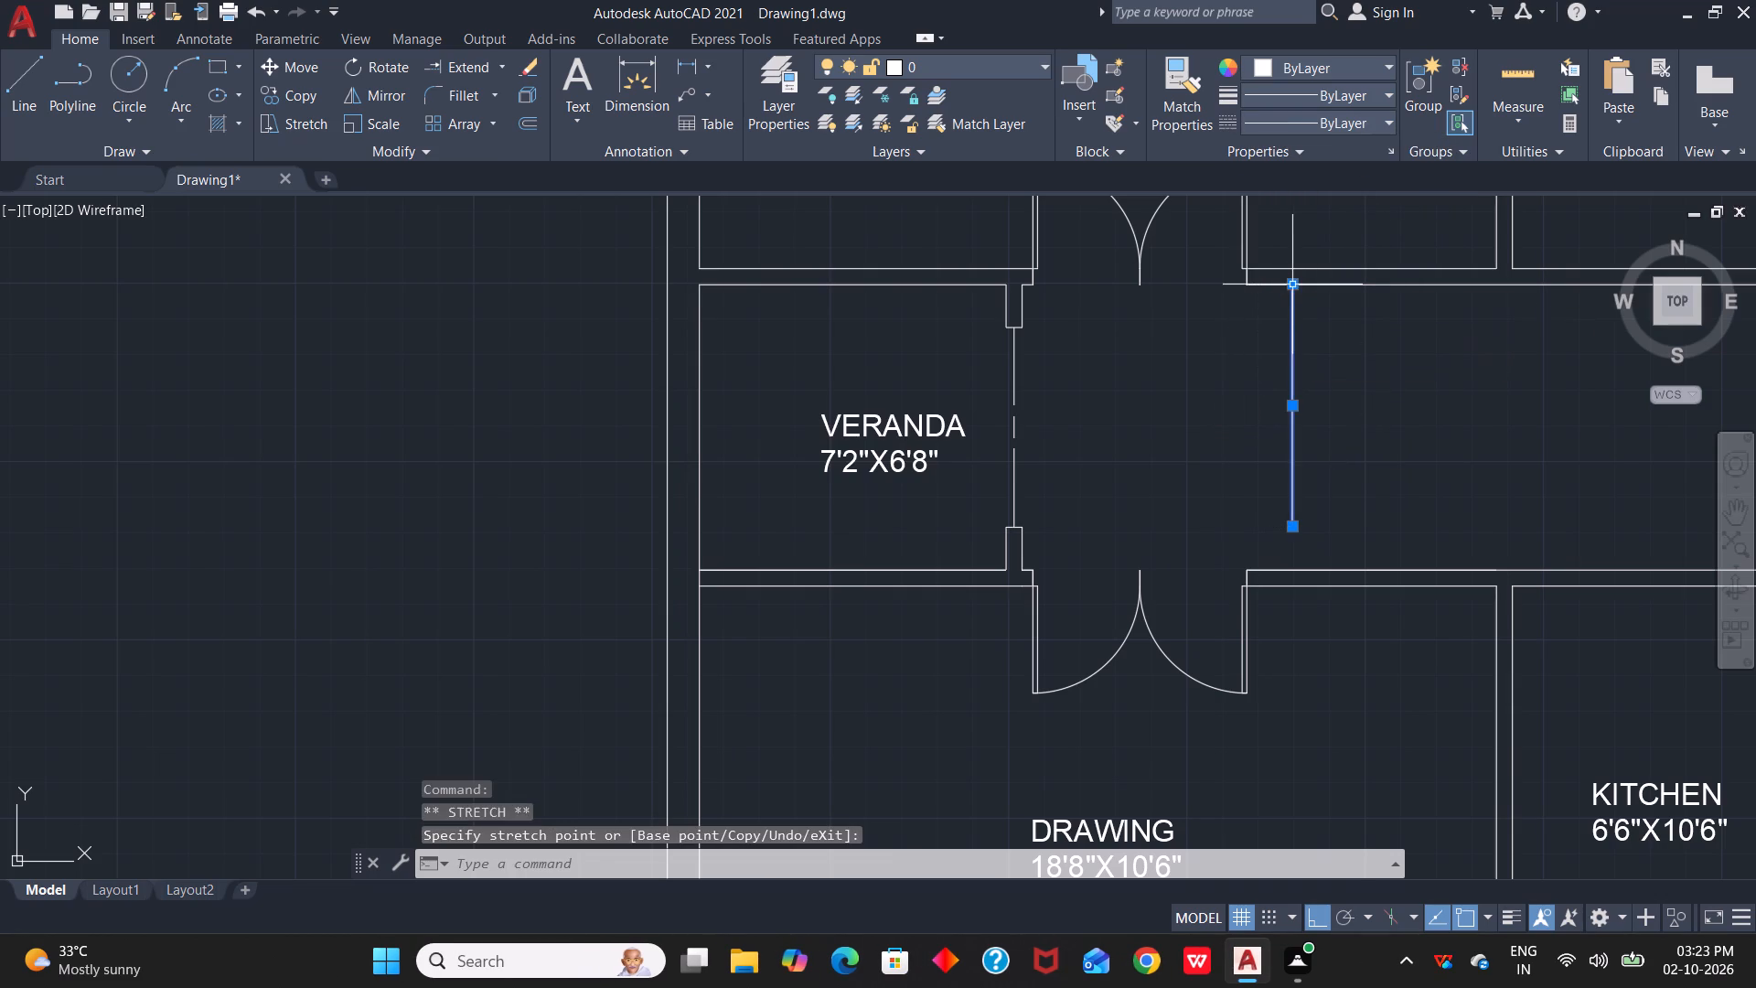
left_click_drag(1289, 530, 1286, 566)
left_click(1286, 566)
key("Escape")
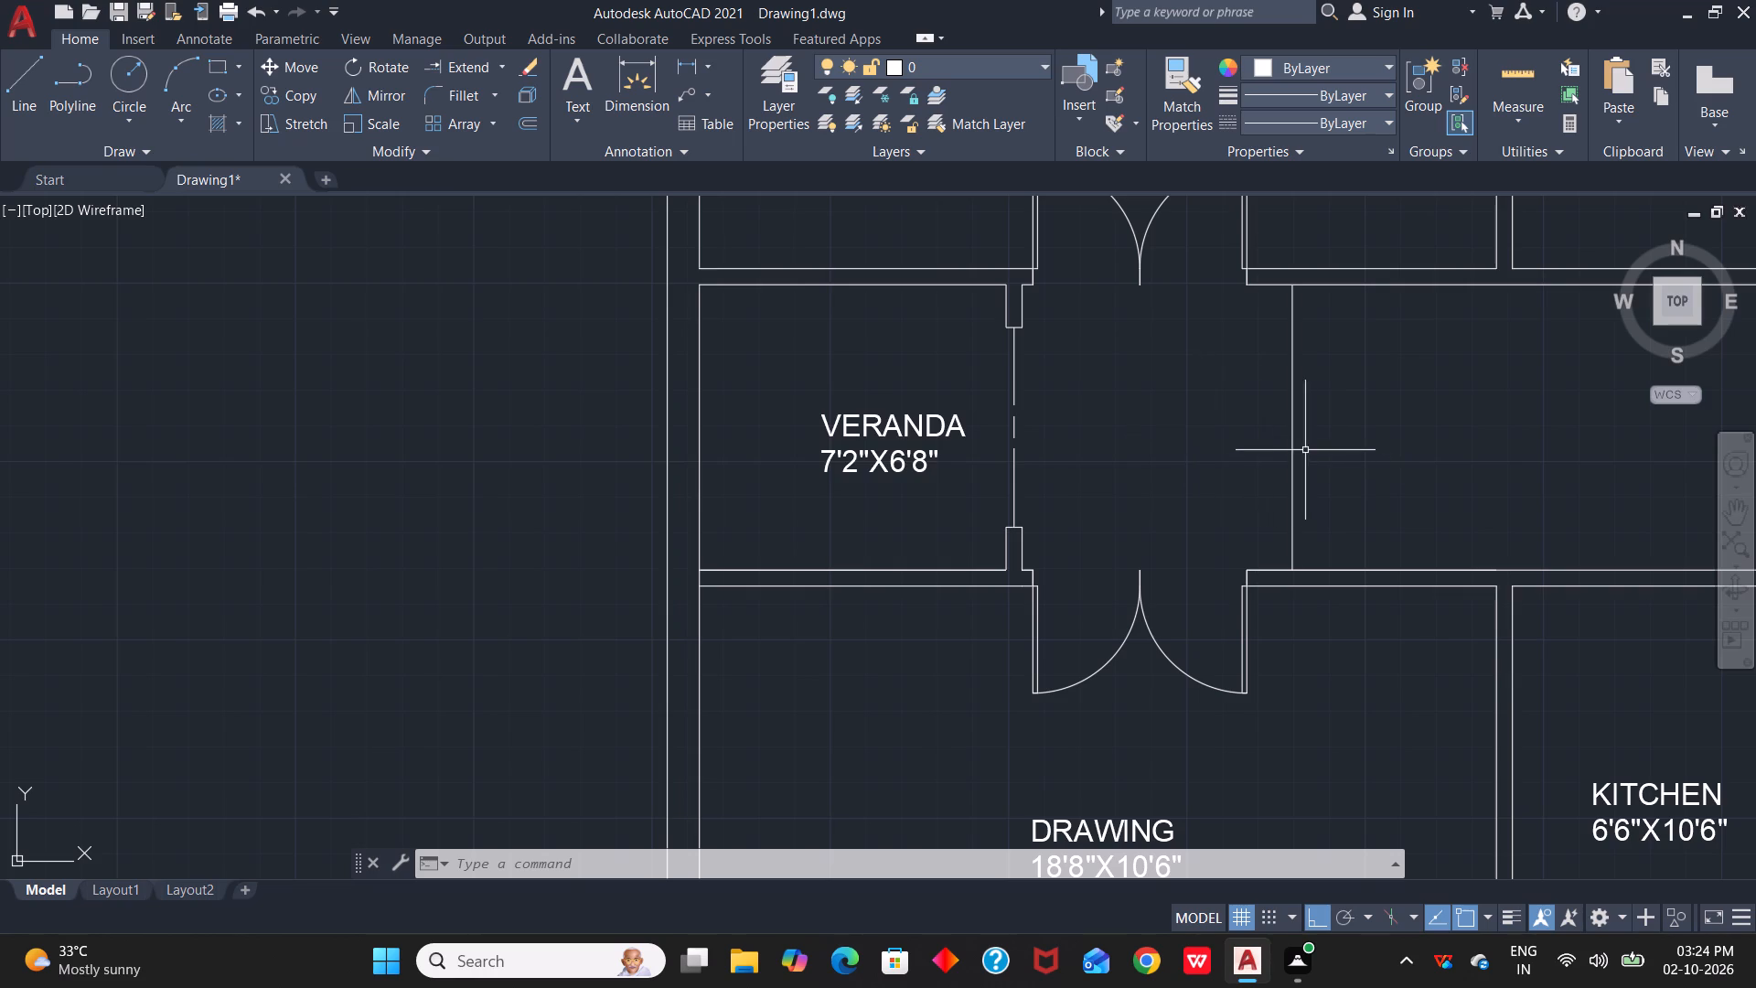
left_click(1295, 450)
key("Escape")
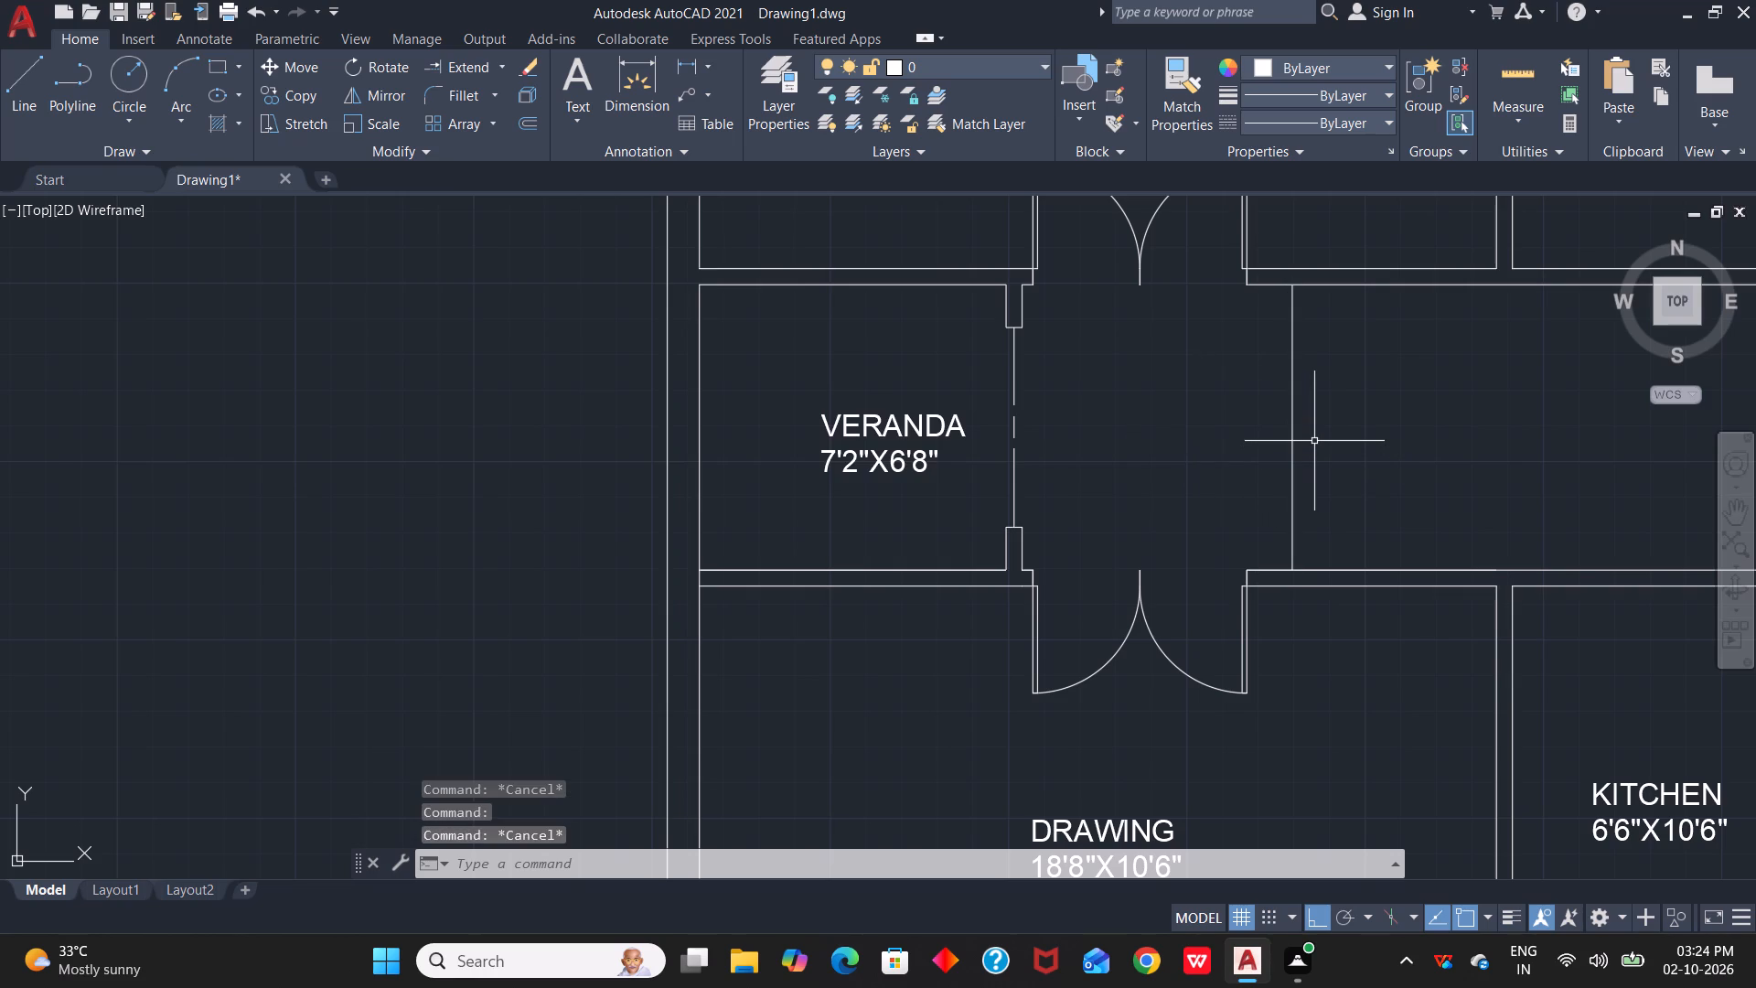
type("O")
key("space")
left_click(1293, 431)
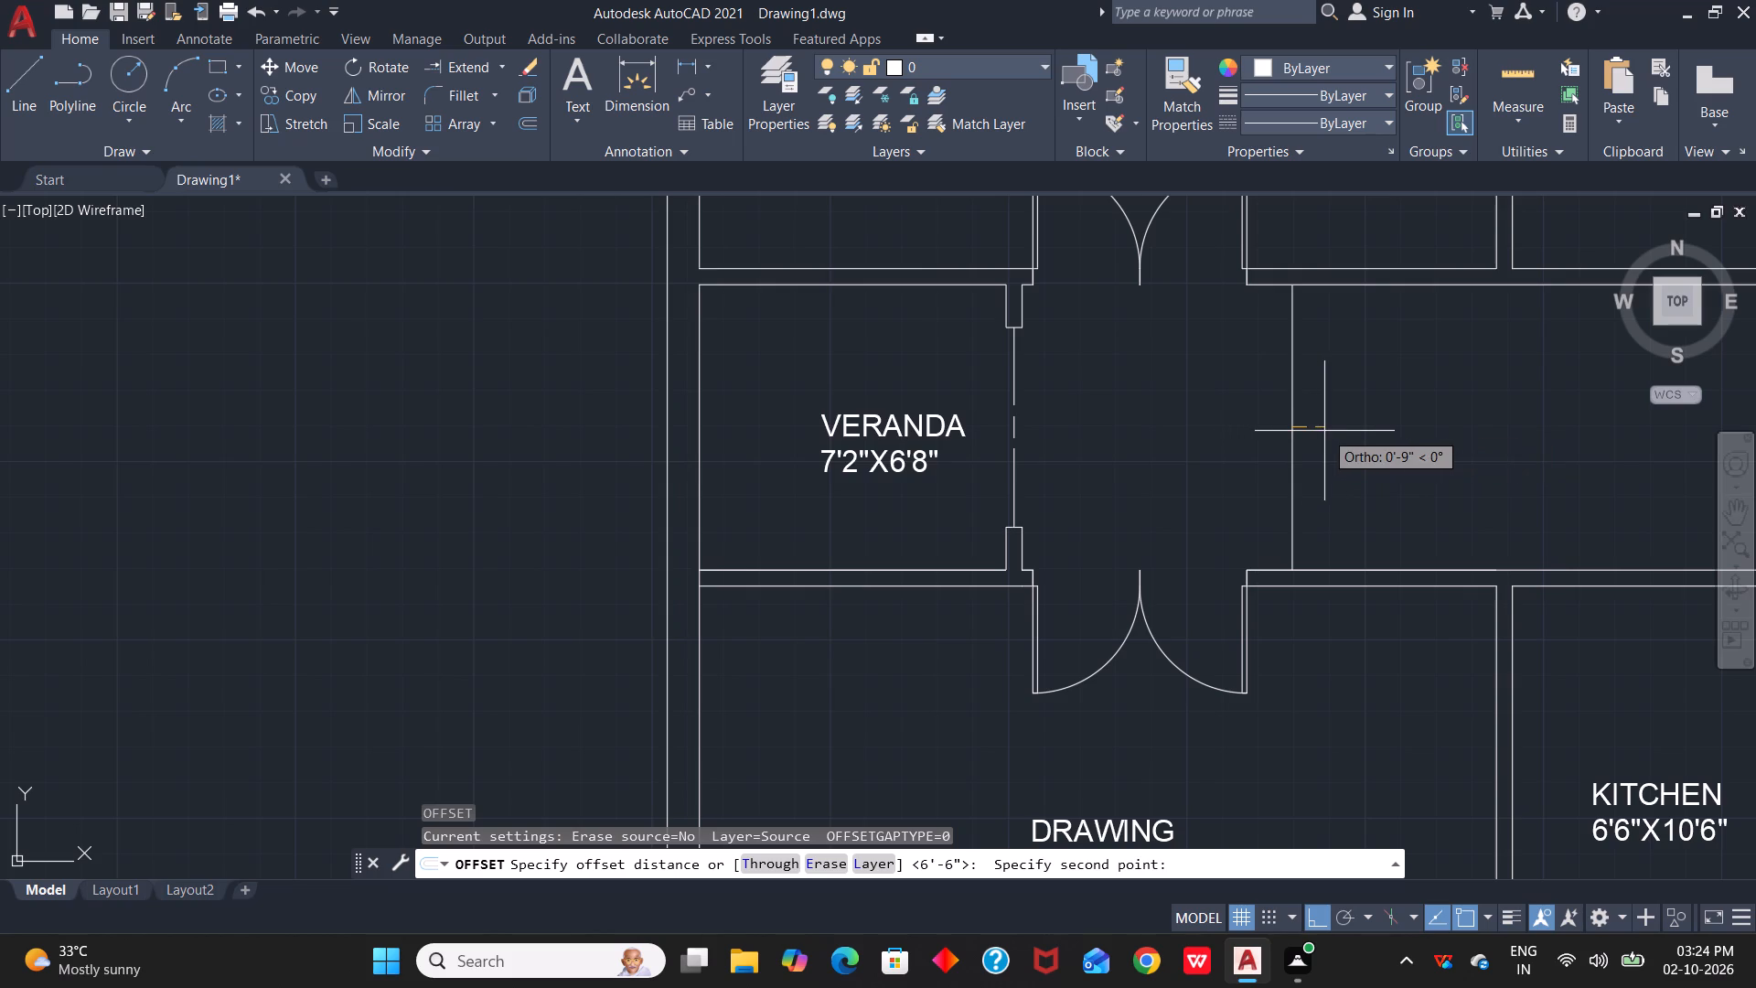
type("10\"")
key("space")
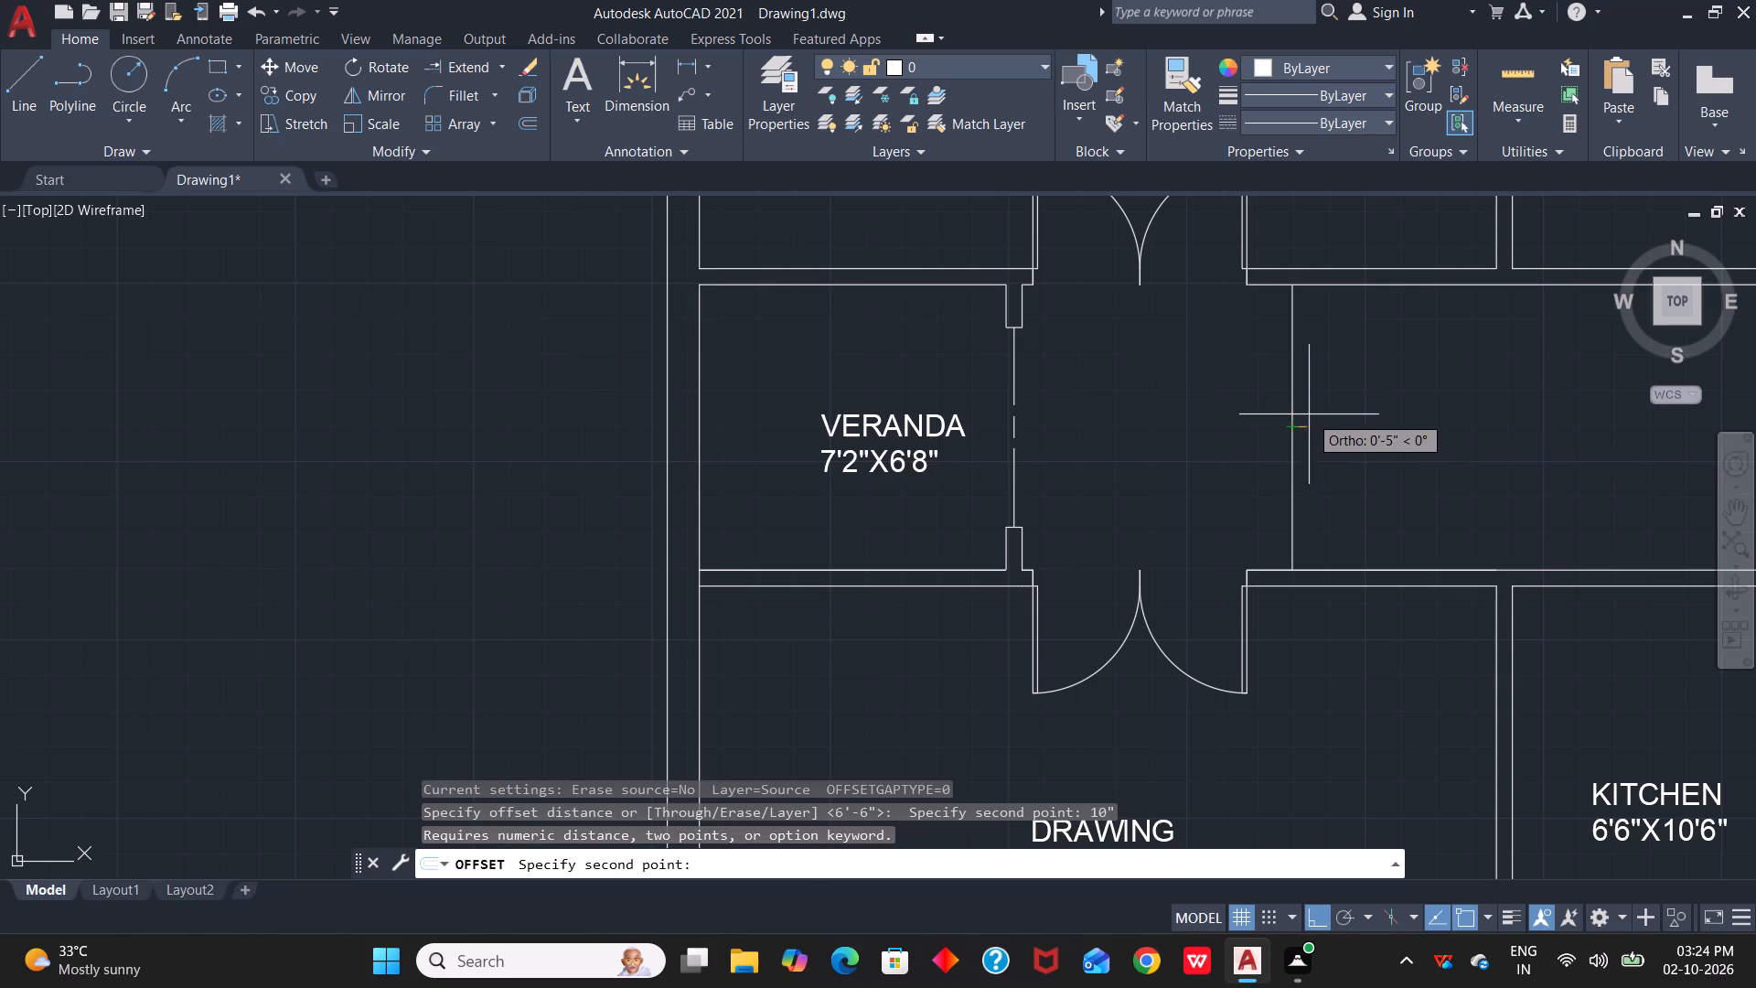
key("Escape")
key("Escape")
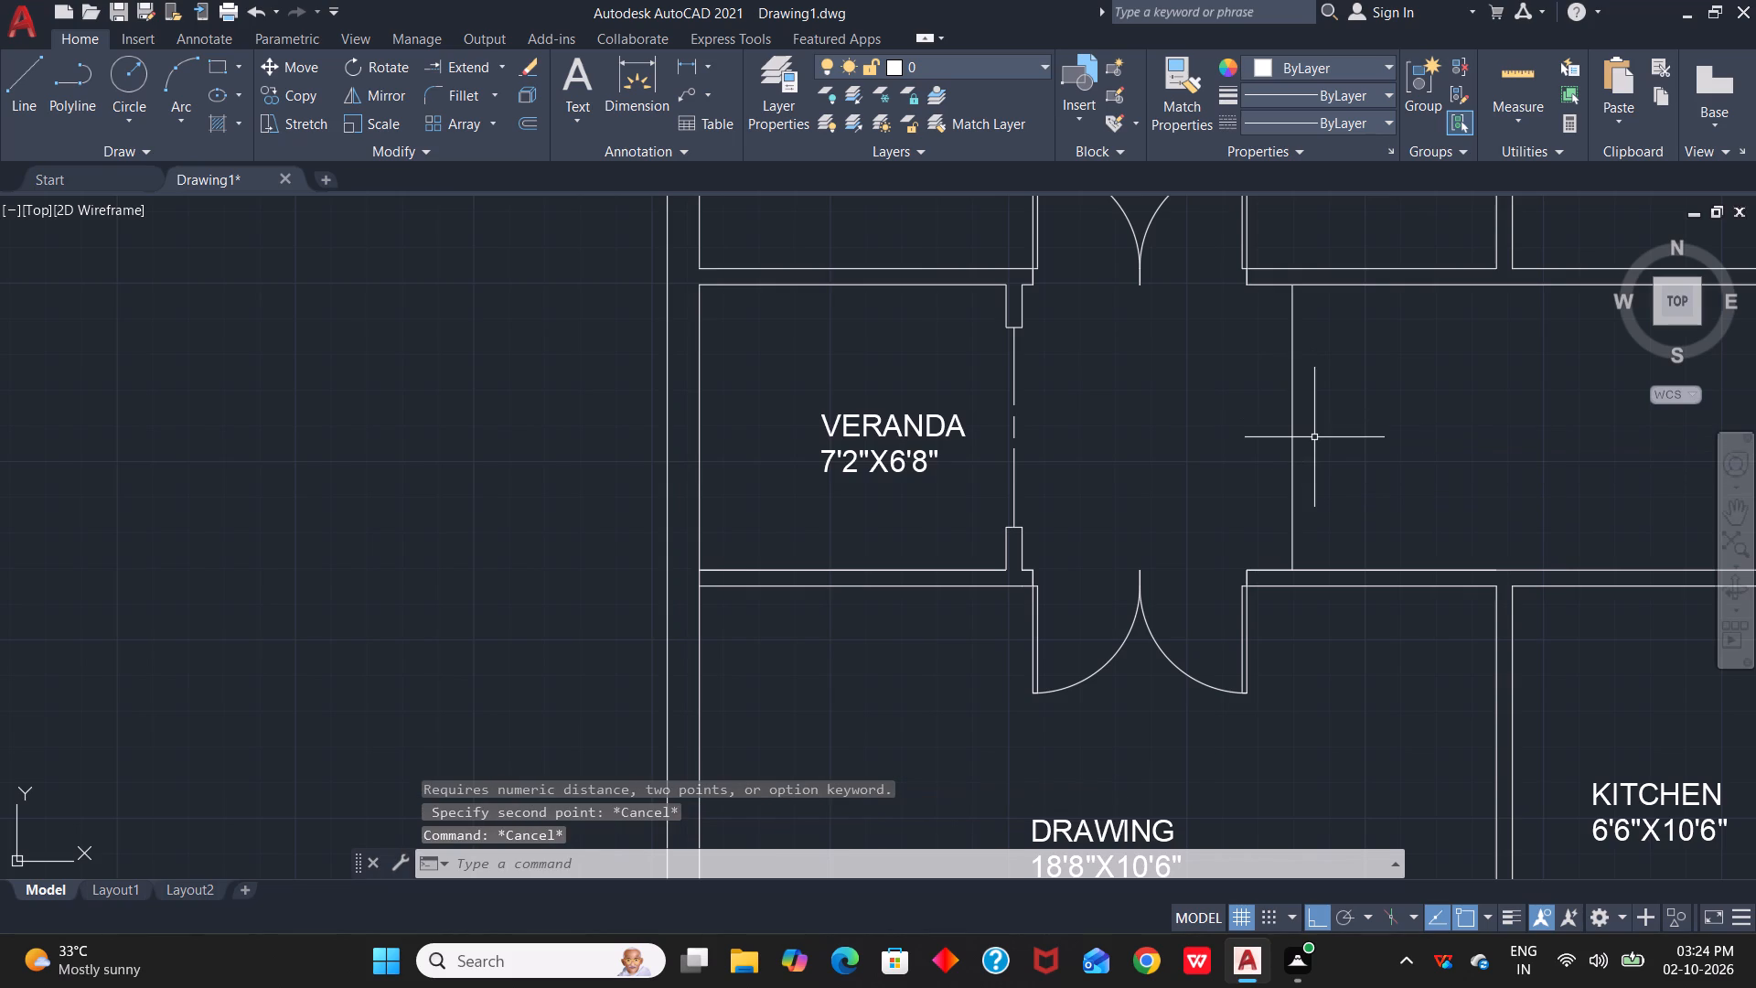
Offset the solid line across the passage east of the veranda 10" eastward four times in succession as stair treads.
type("O")
key("space")
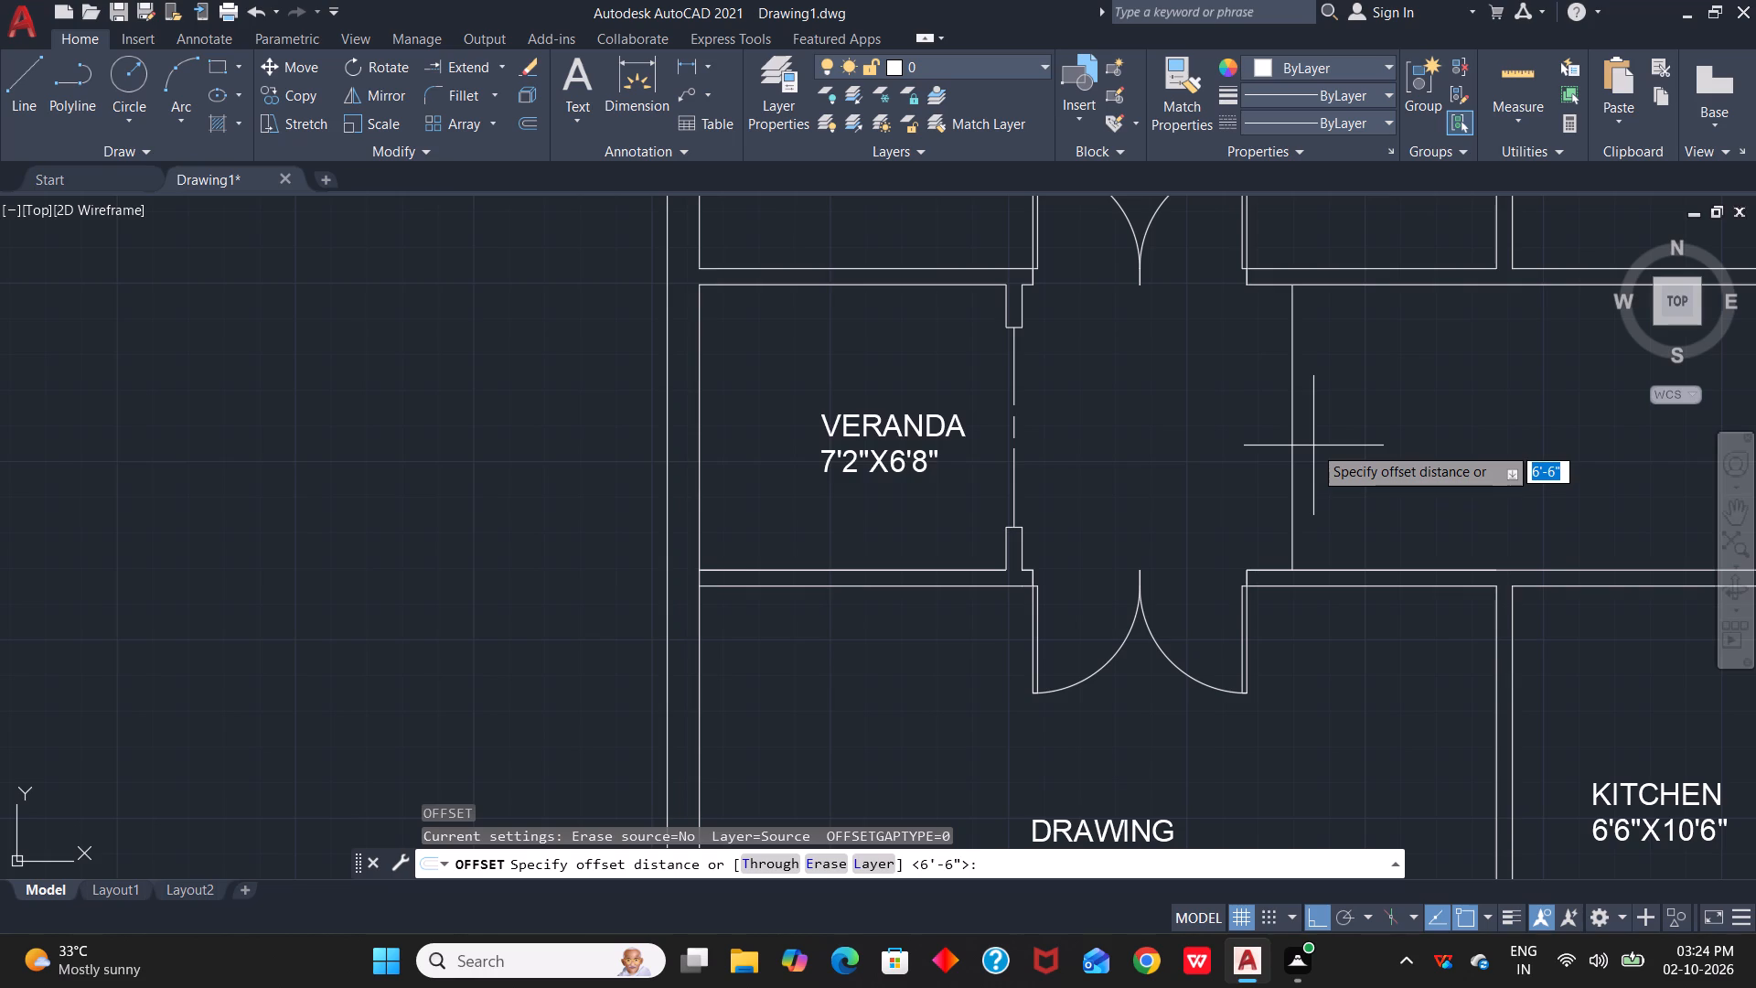
type("10\"")
key("space")
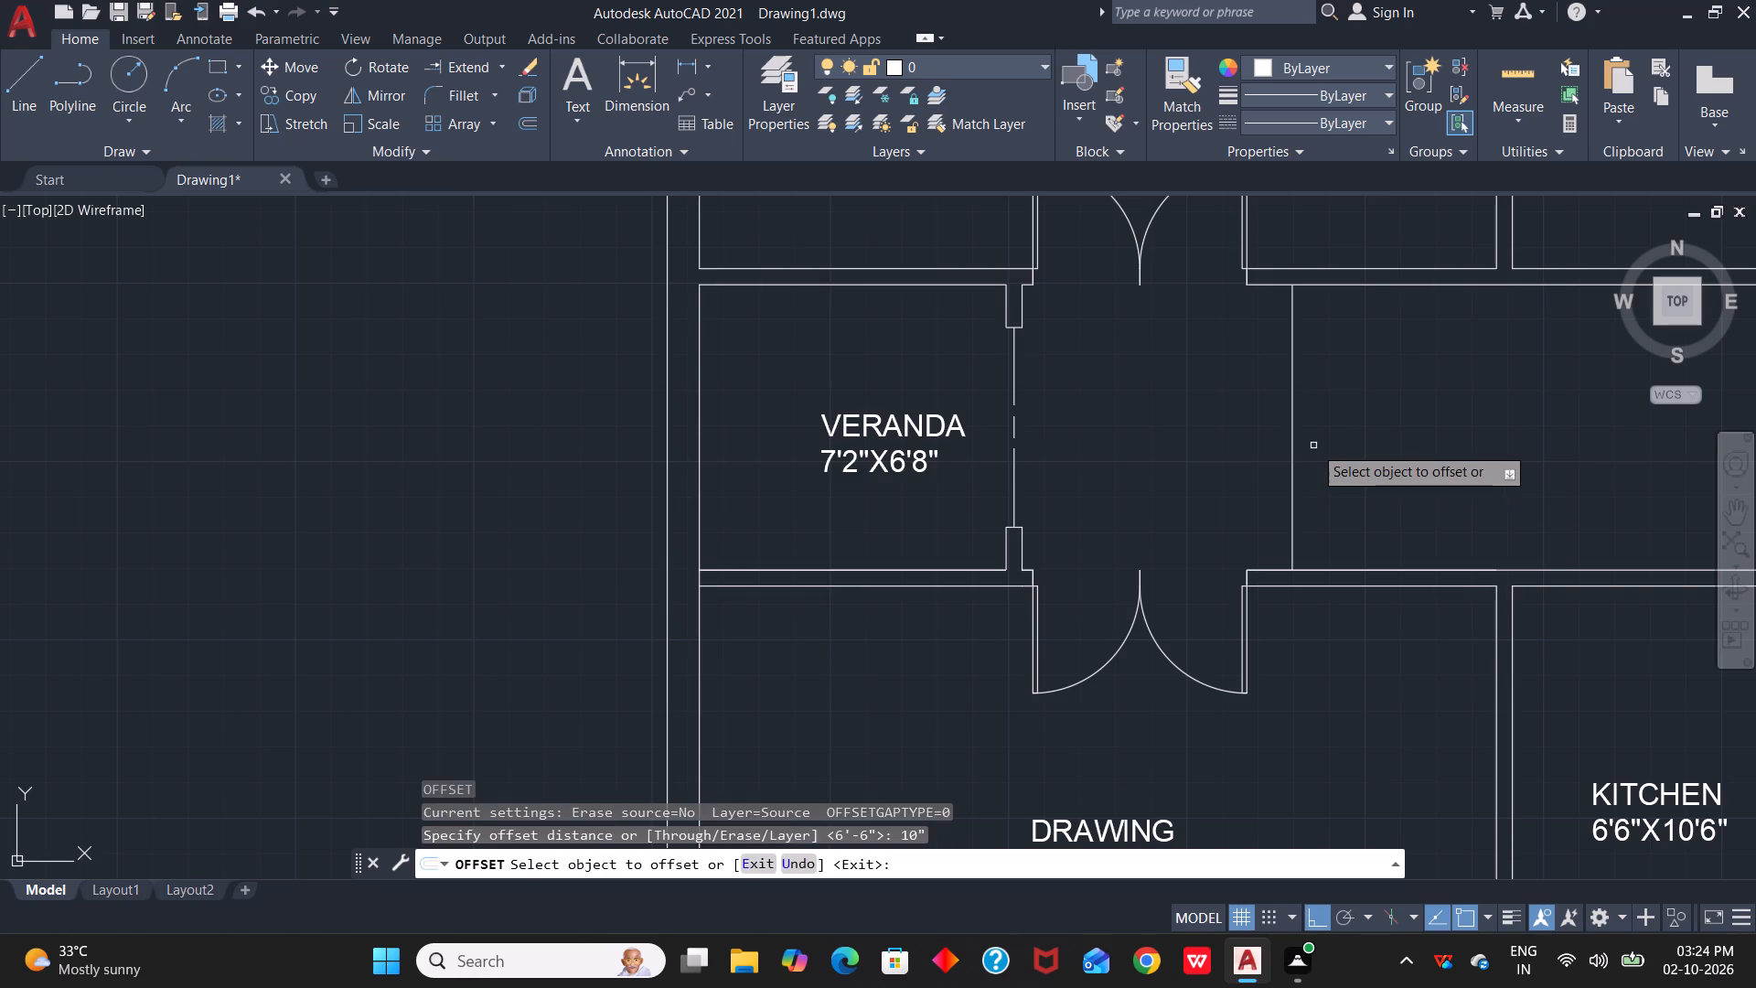
left_click(1292, 441)
left_click(1315, 436)
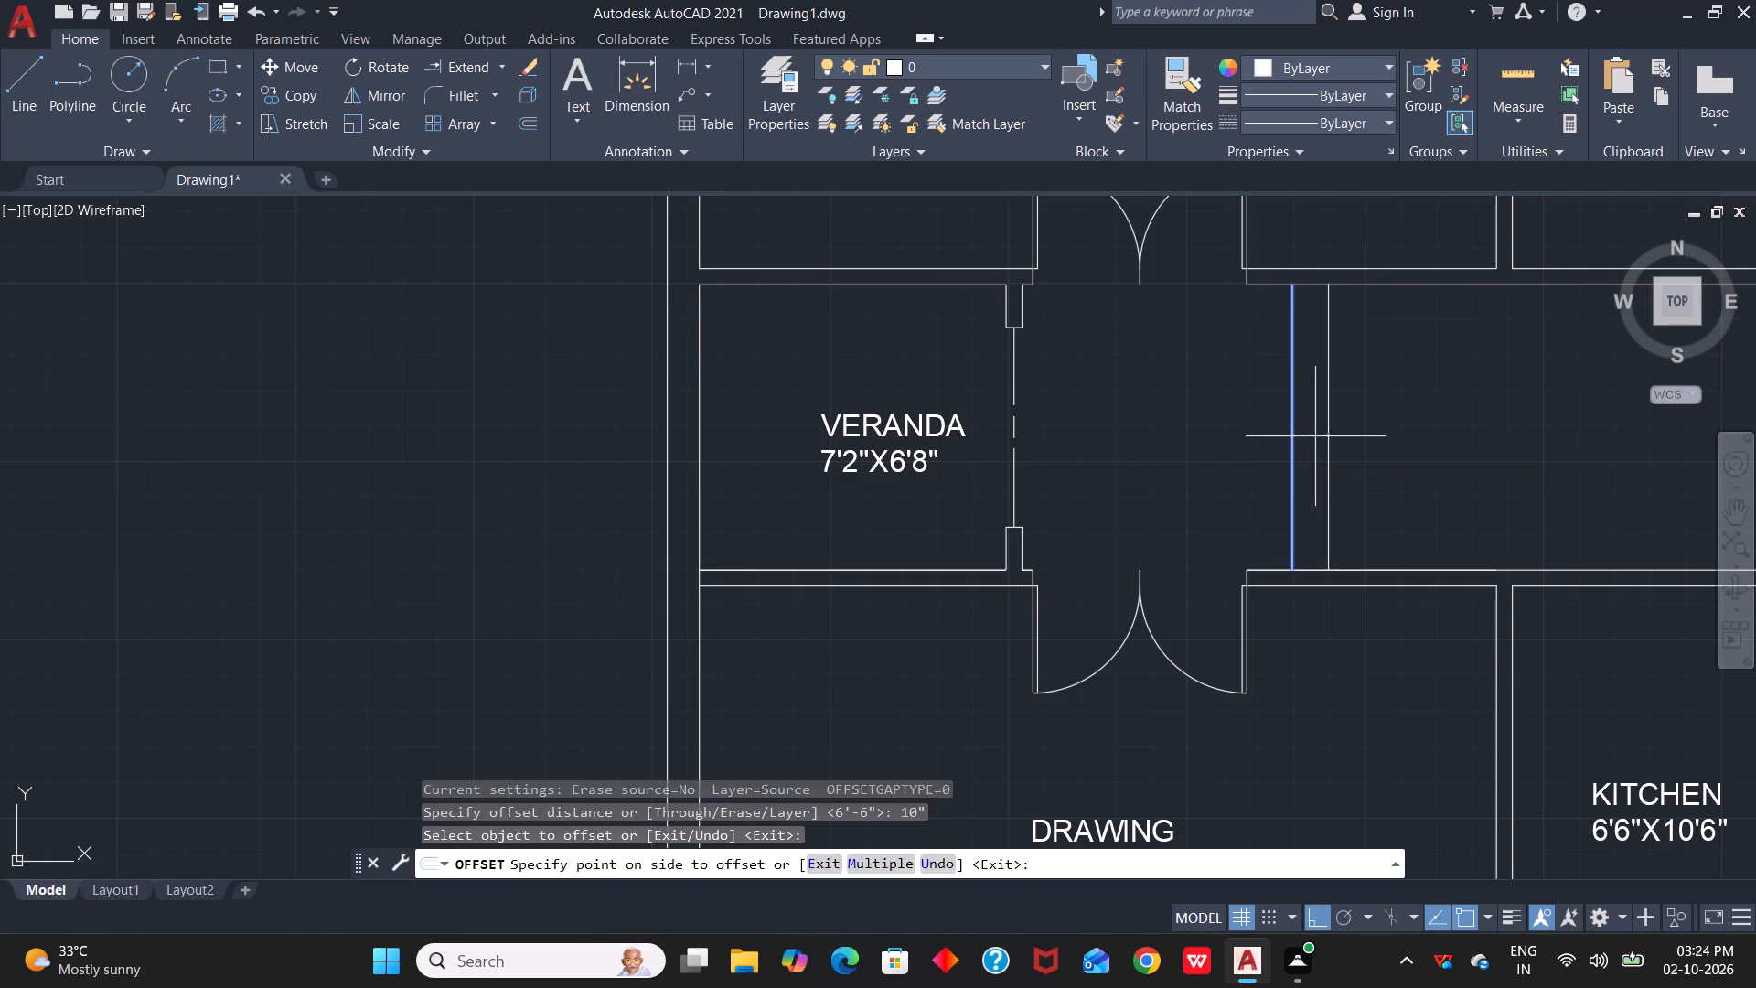
left_click(1326, 432)
left_click(1391, 432)
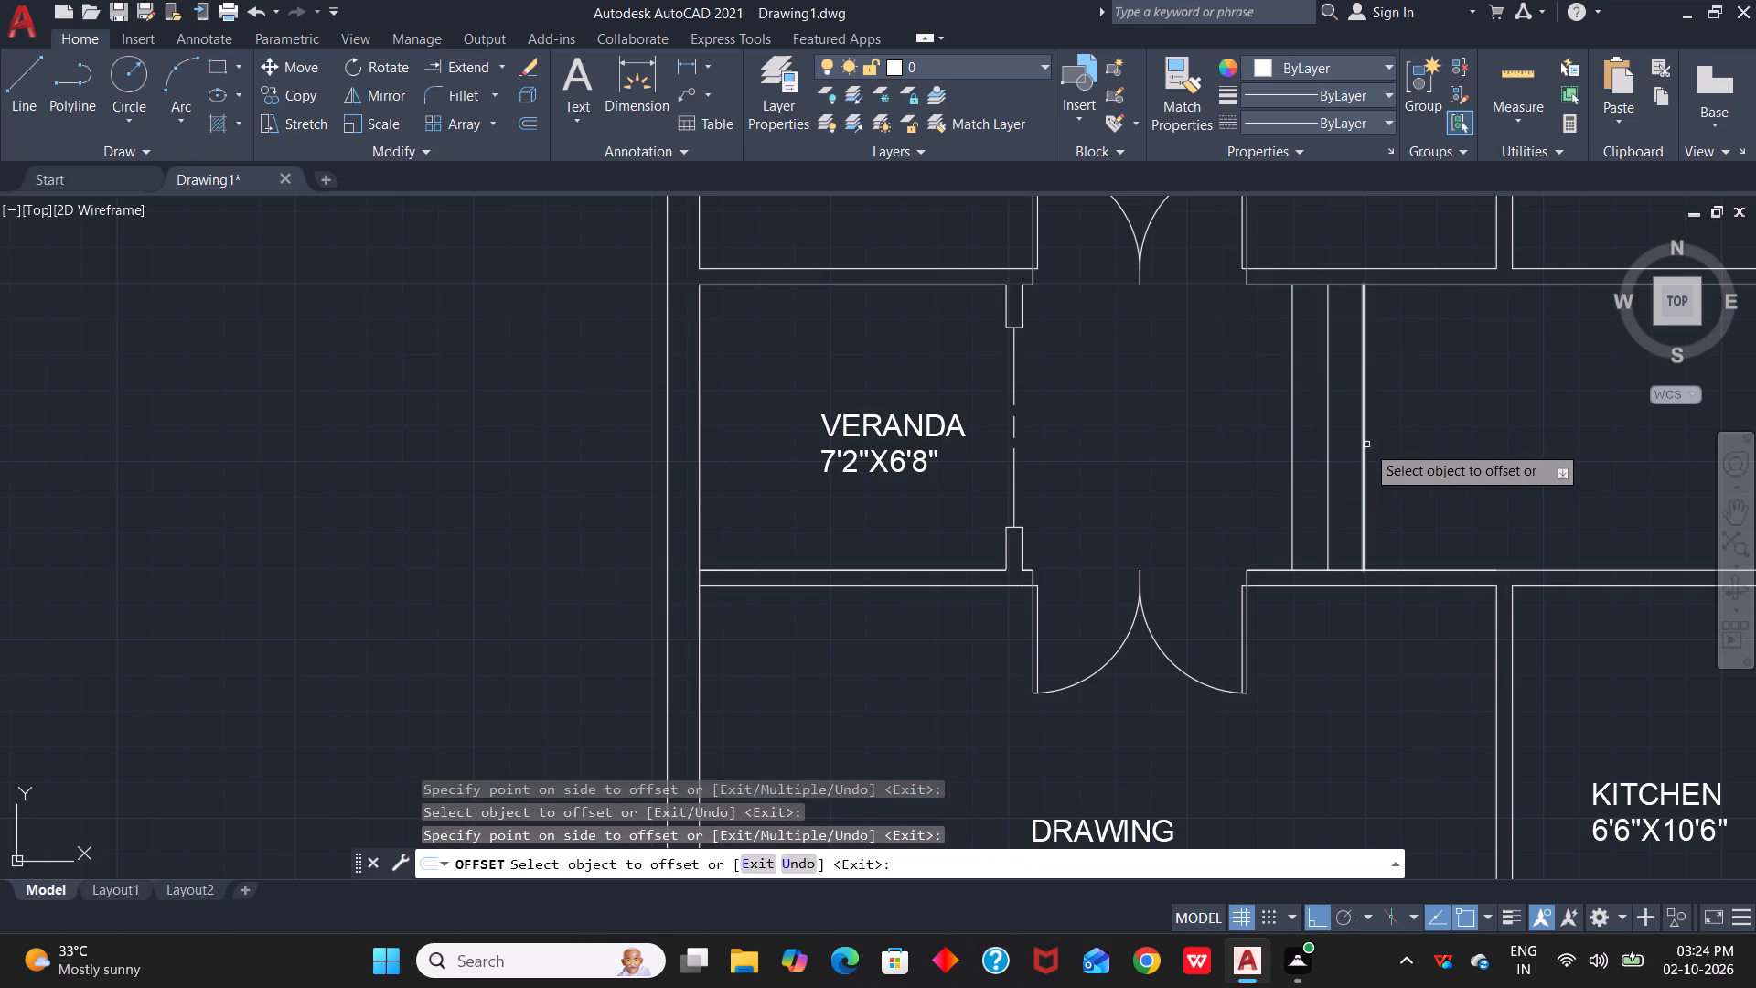
left_click(1366, 445)
left_click(1381, 445)
left_click(1401, 437)
left_click(1440, 438)
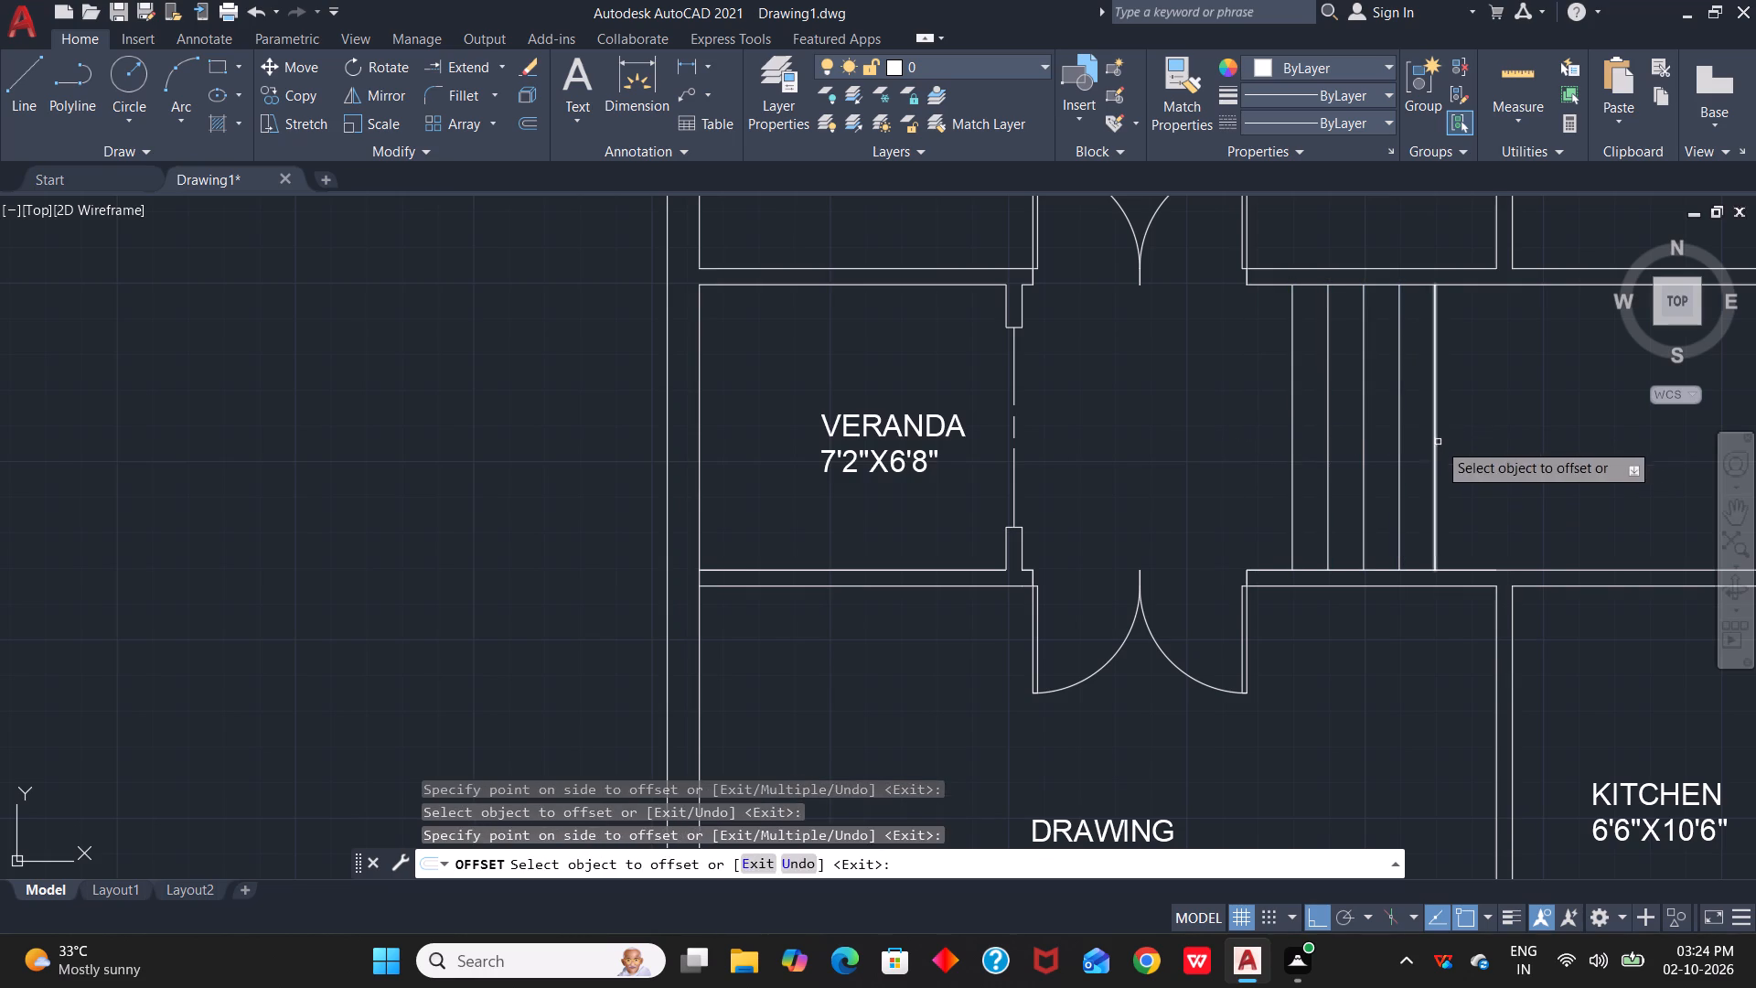
Continue offsetting the easternmost tread line 10" eastward six more times, each from the newest line, and end the command.
left_click(1436, 443)
left_click(1450, 443)
left_click(1470, 443)
left_click(1486, 438)
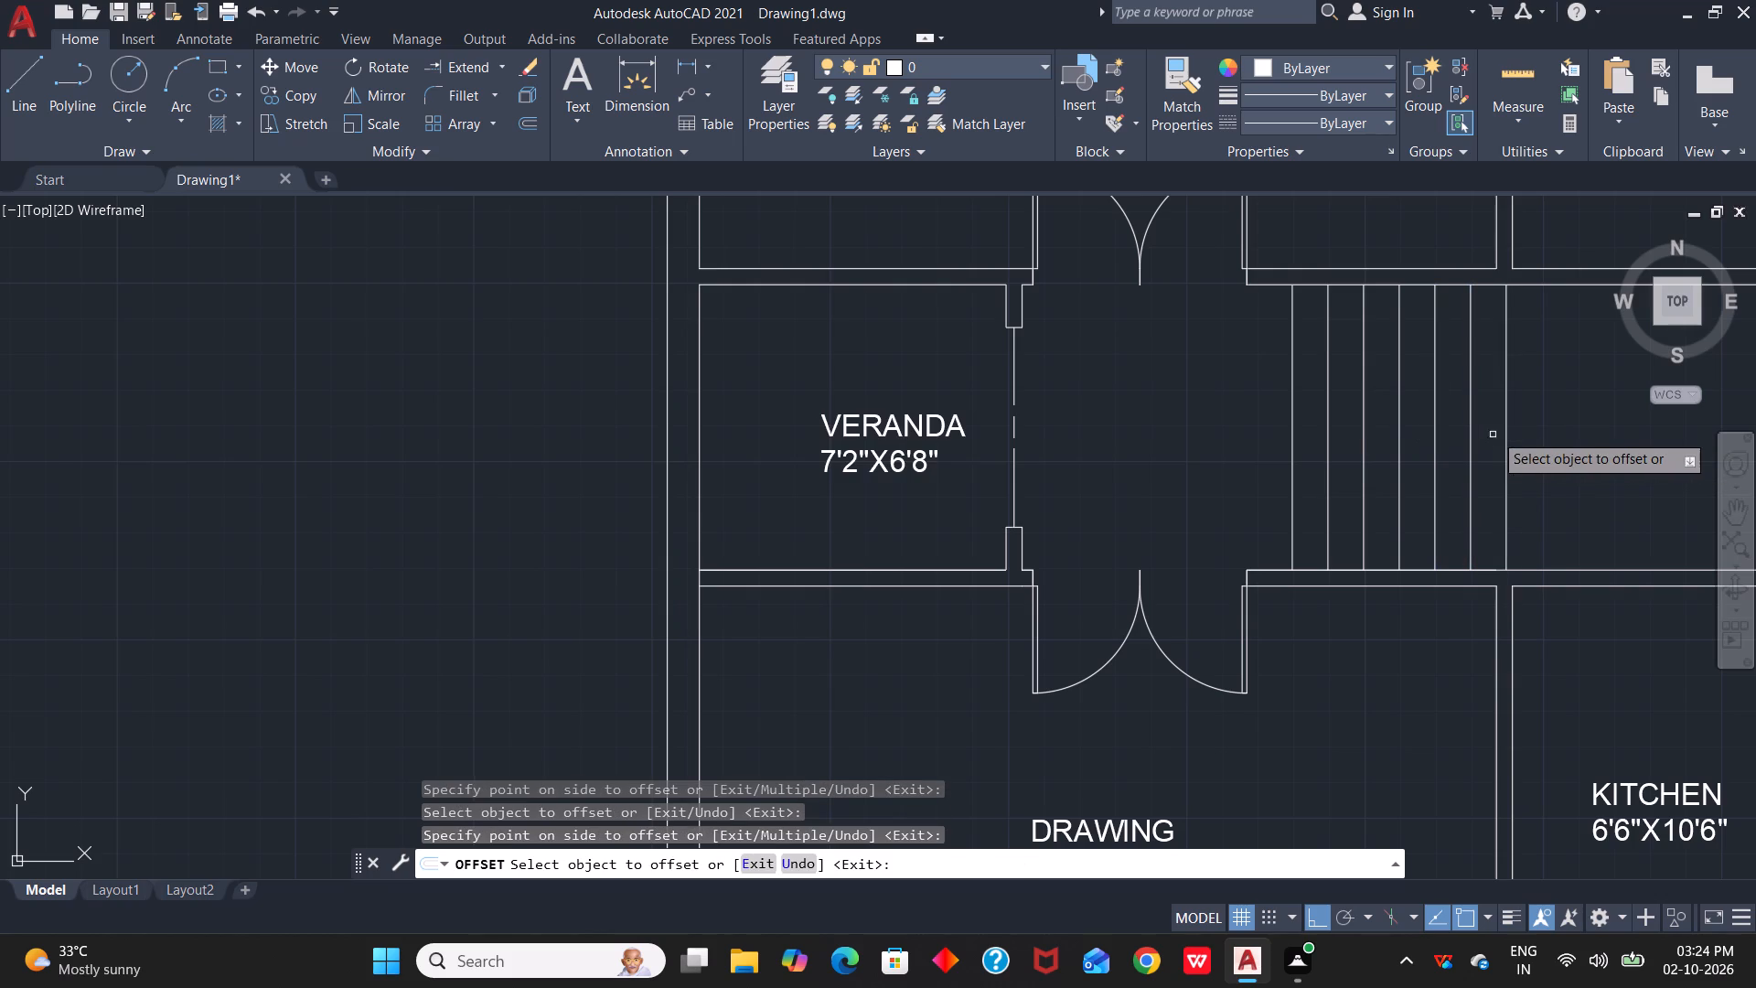
left_click(1504, 428)
left_click(1583, 441)
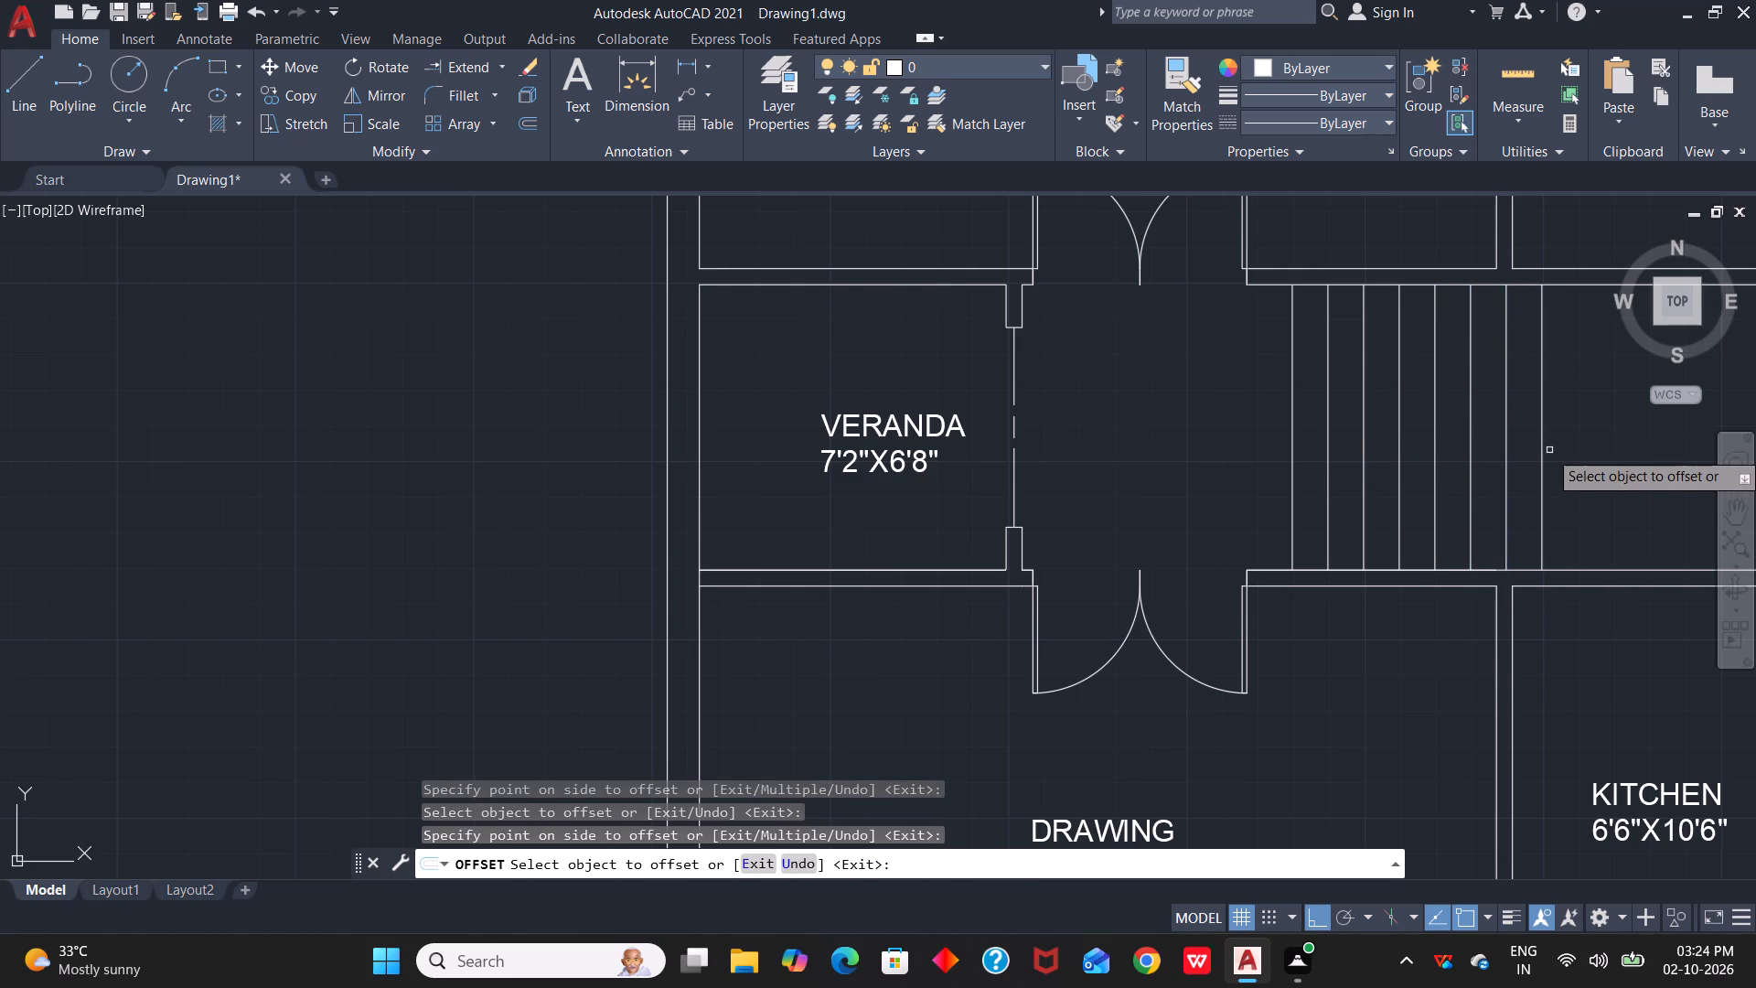
left_click(1543, 452)
left_click(1569, 452)
left_click(1579, 449)
left_click(1626, 443)
scroll(1641, 465, "down", 1)
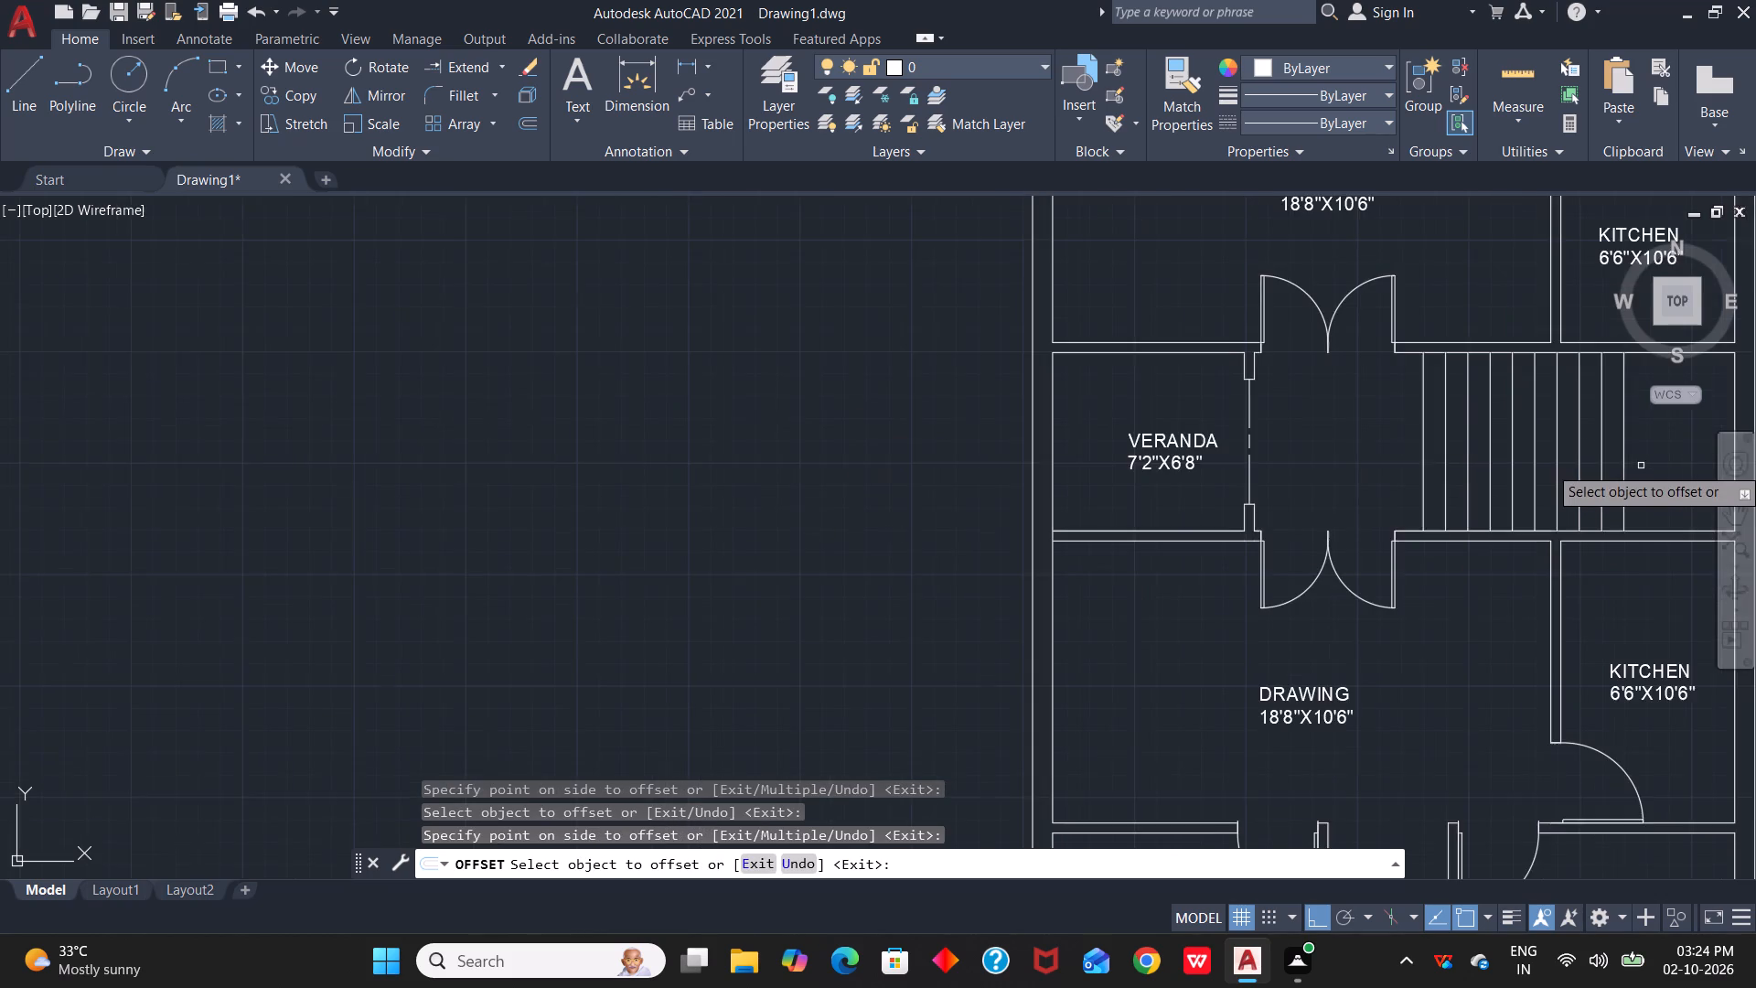
middle_click_drag(1634, 470, 1492, 456)
left_click(1483, 438)
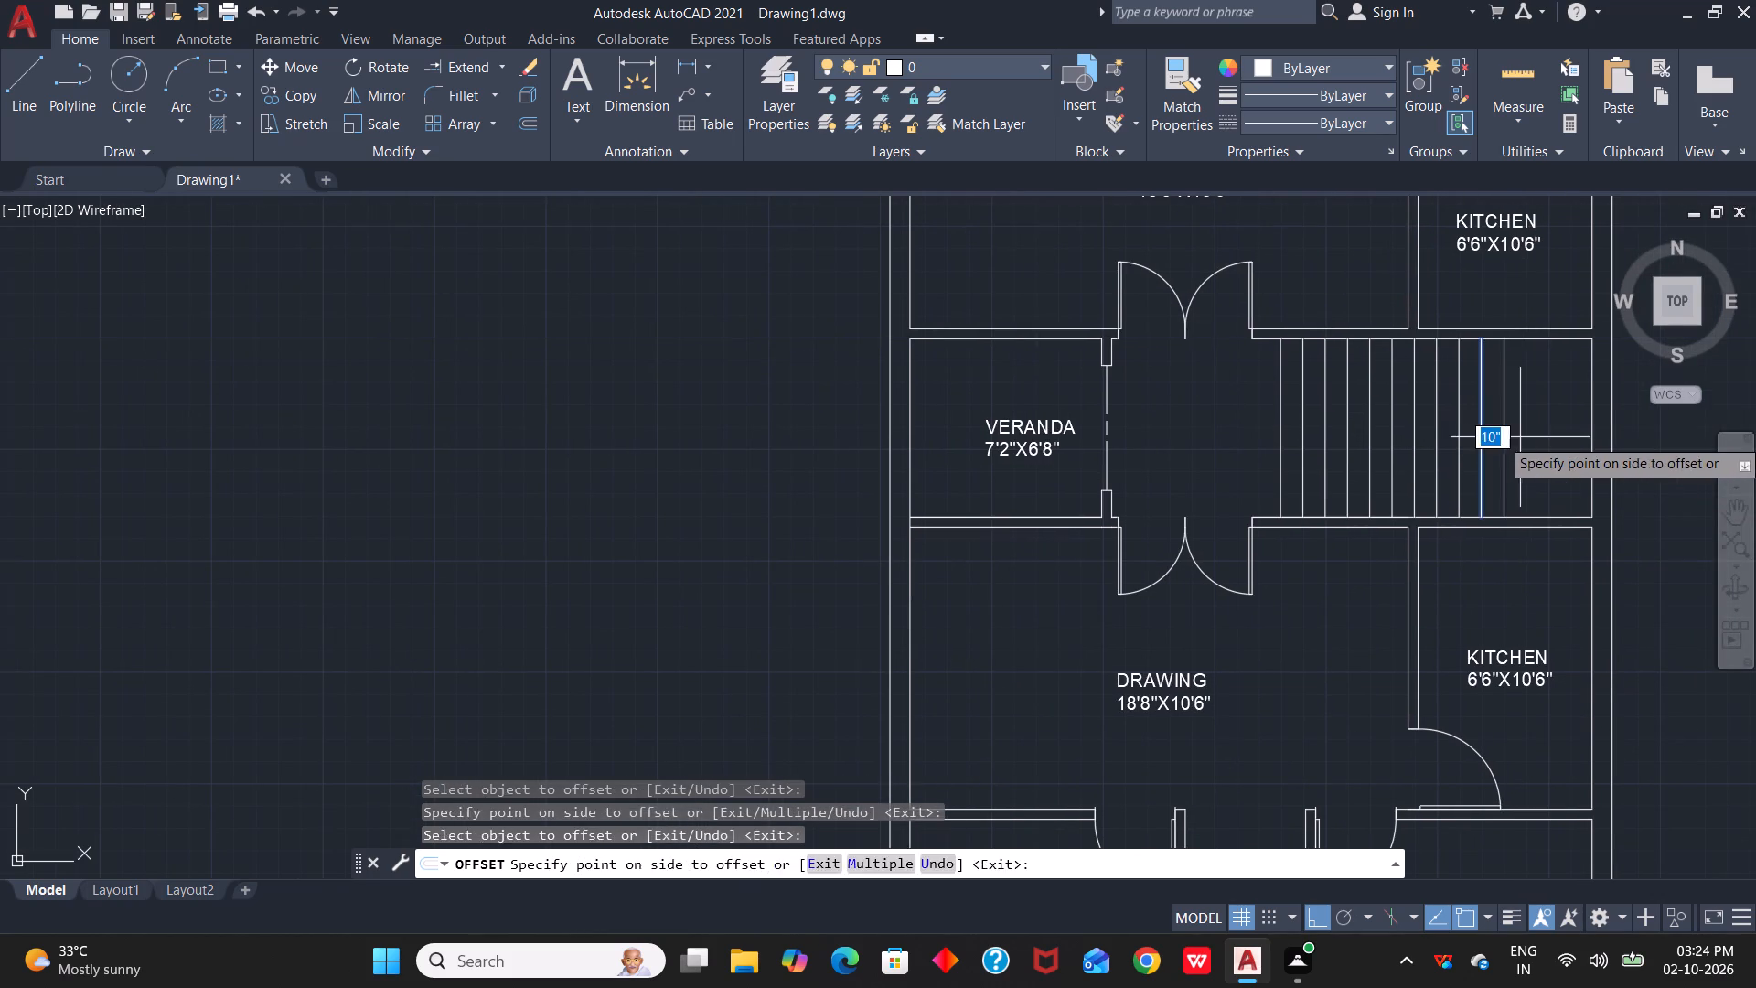
left_click(1521, 437)
key("Escape")
key("Escape")
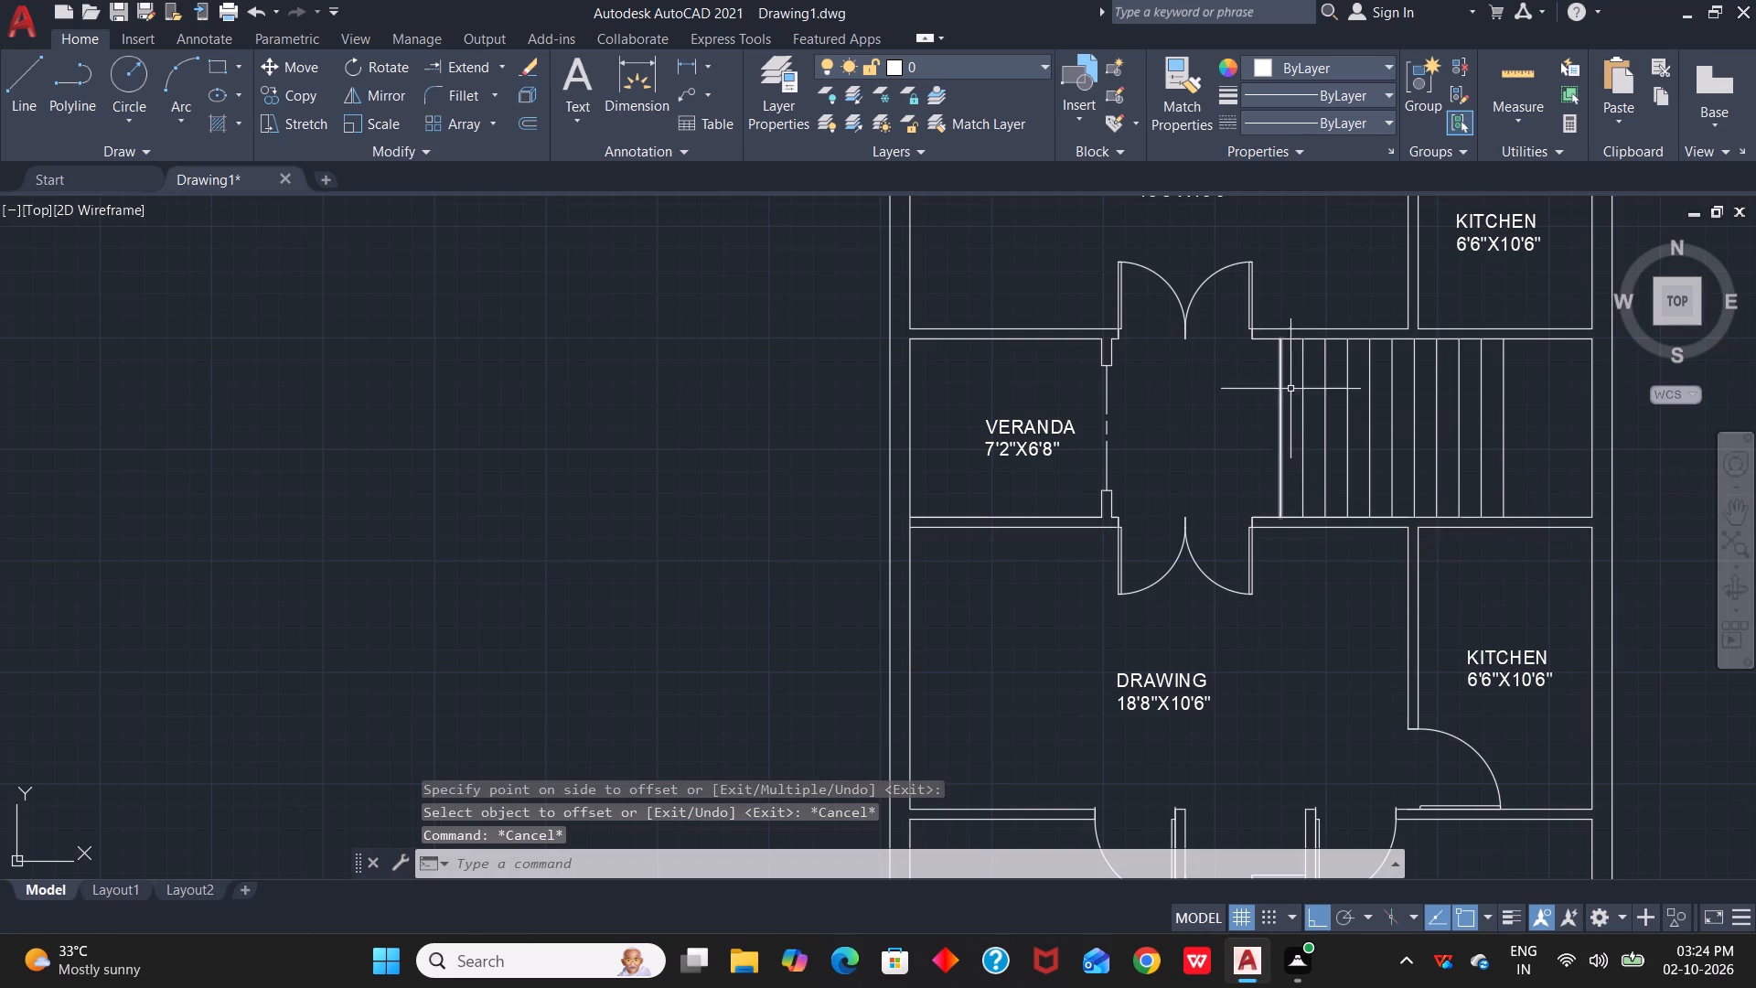
key("Escape")
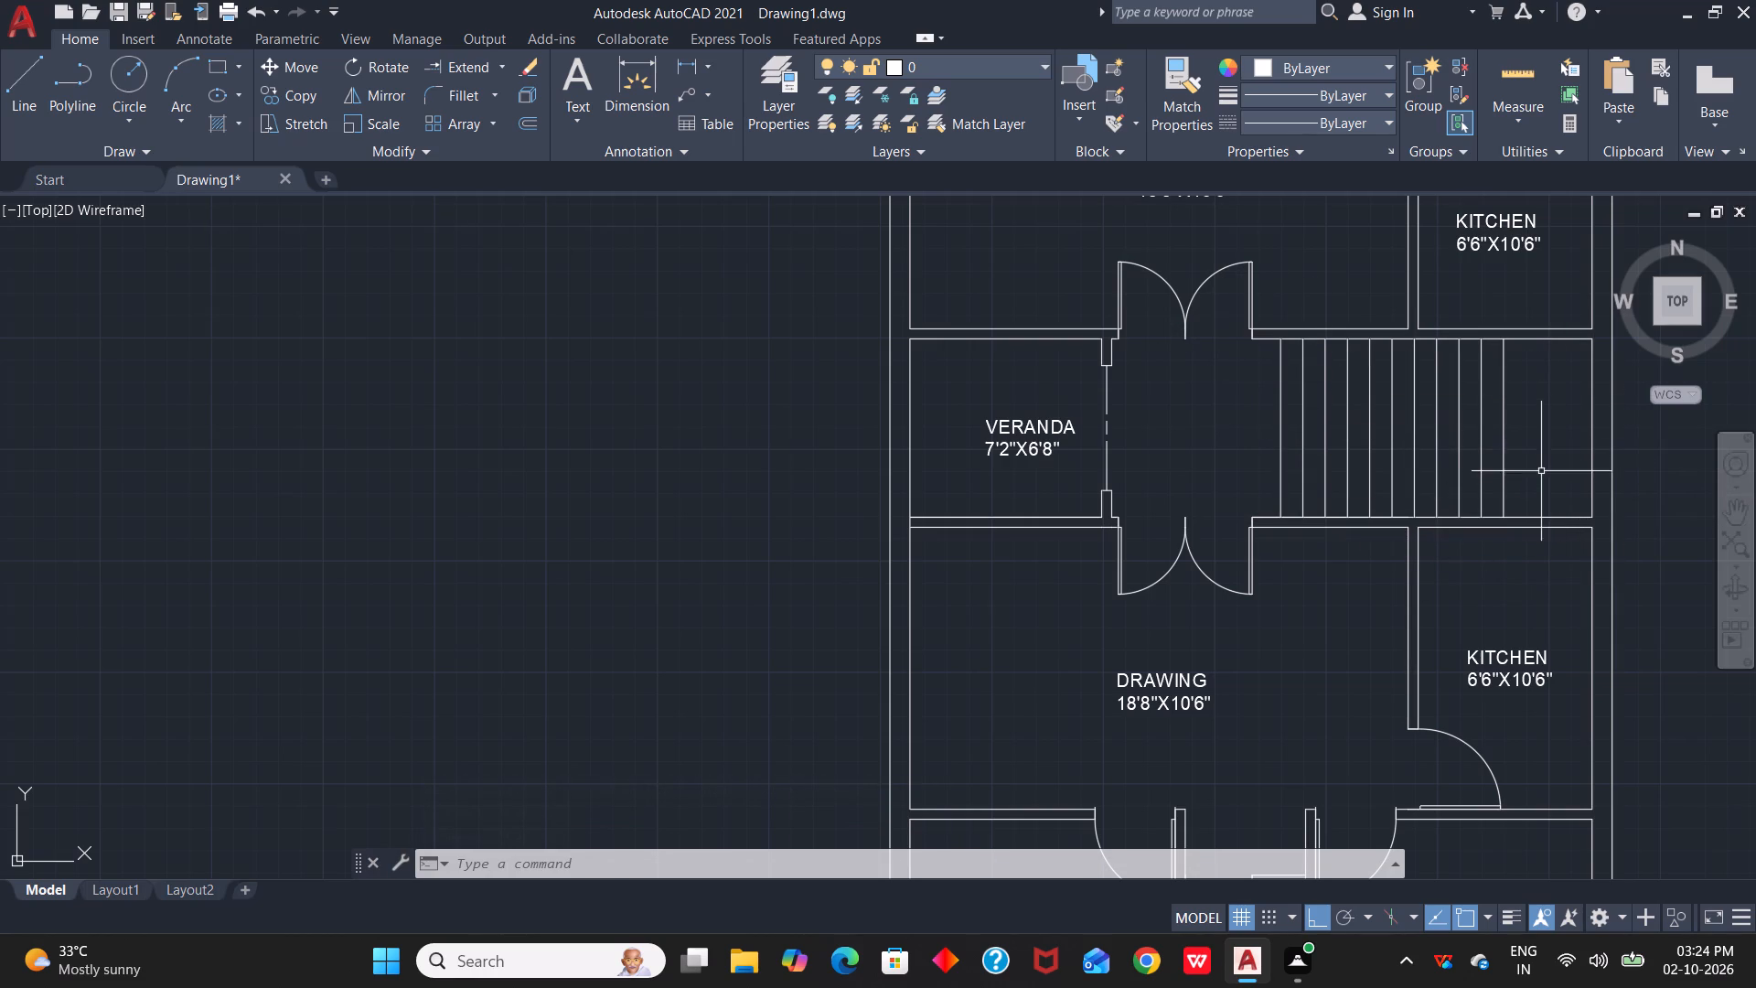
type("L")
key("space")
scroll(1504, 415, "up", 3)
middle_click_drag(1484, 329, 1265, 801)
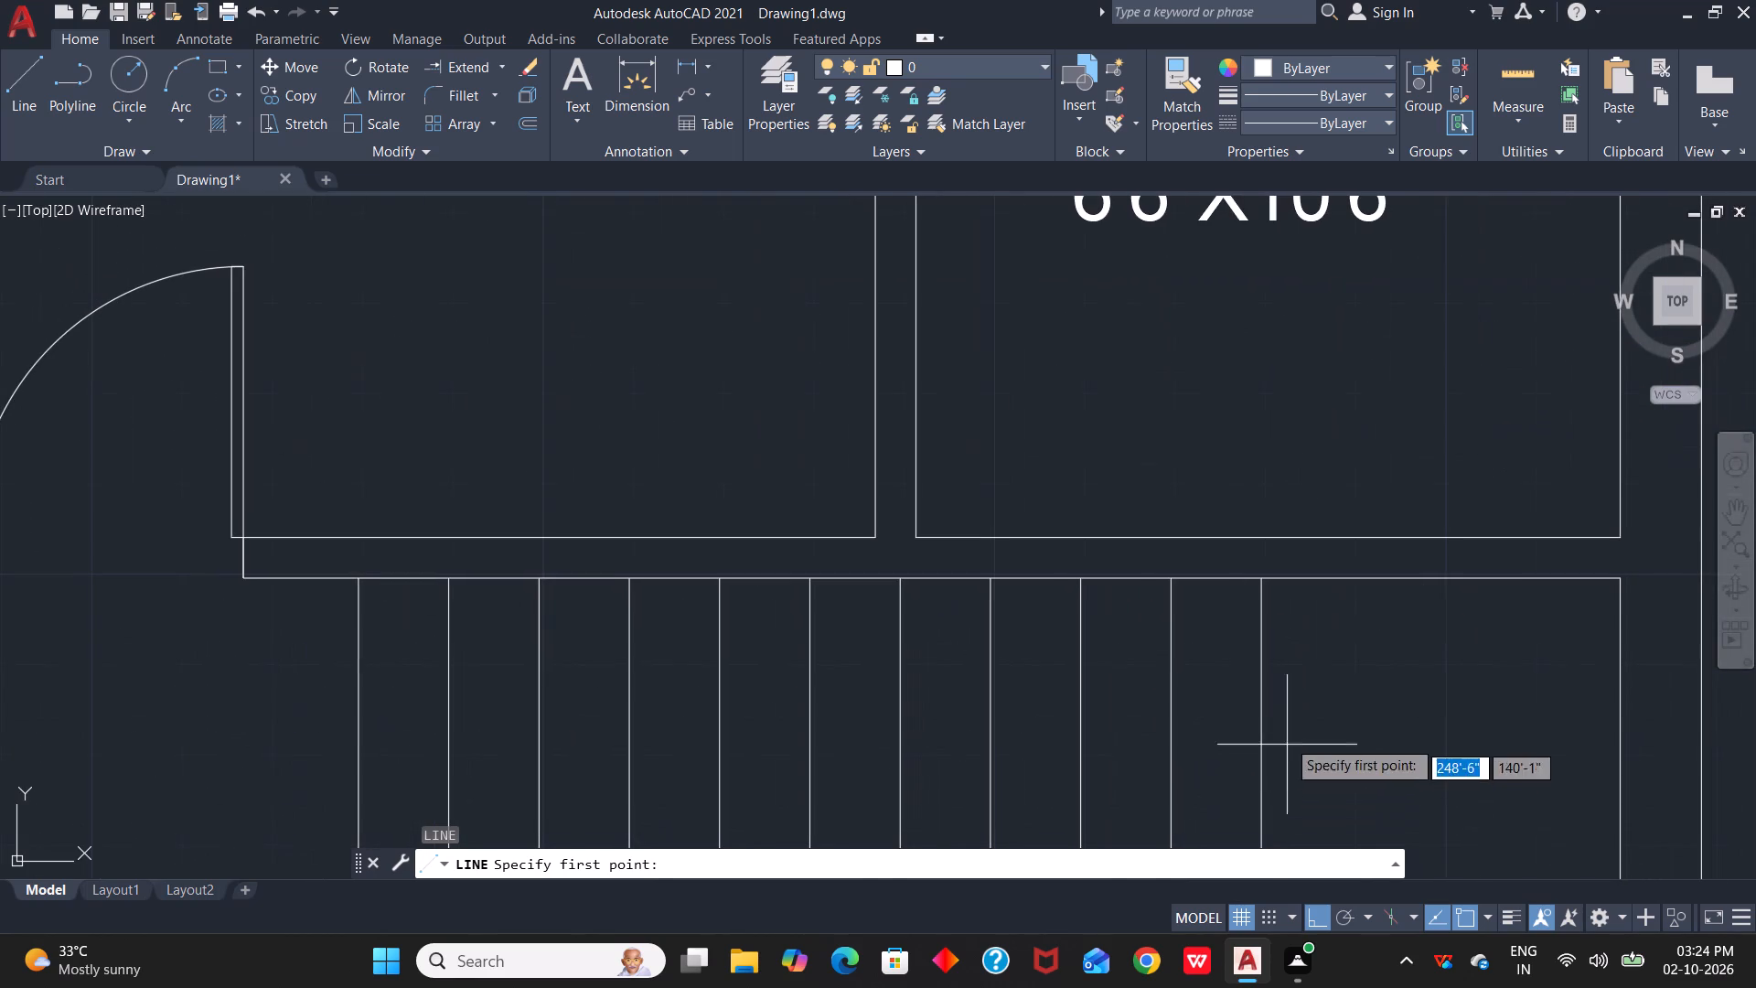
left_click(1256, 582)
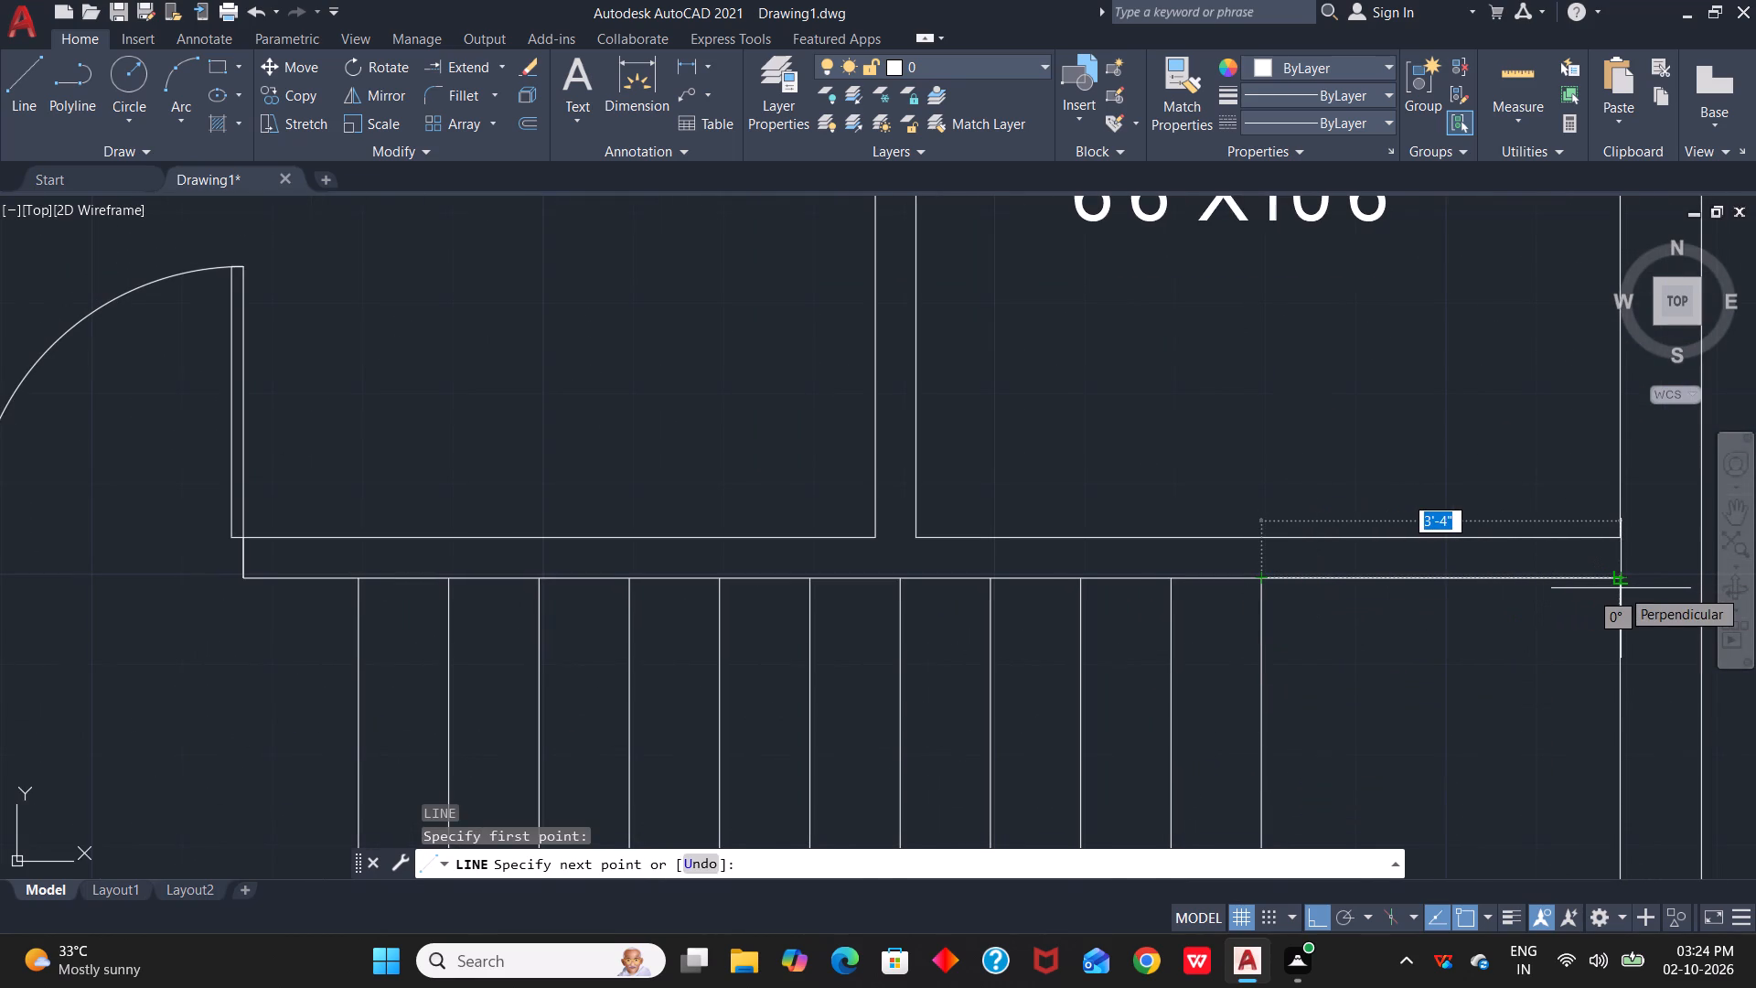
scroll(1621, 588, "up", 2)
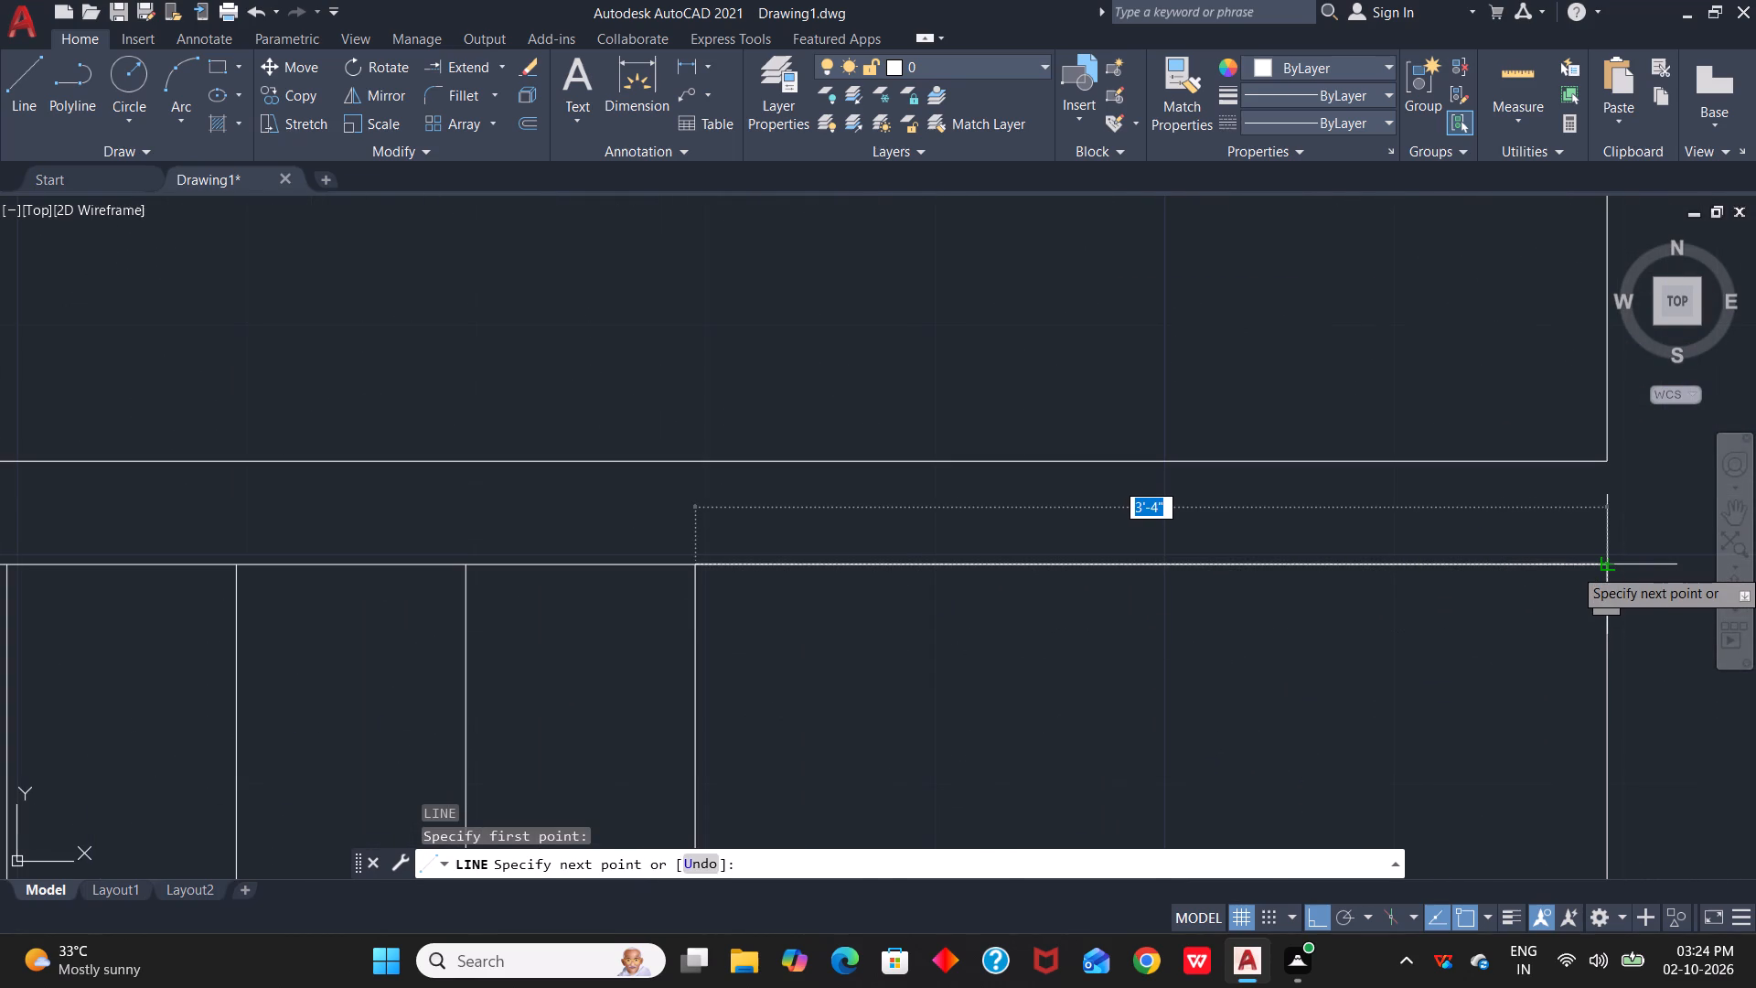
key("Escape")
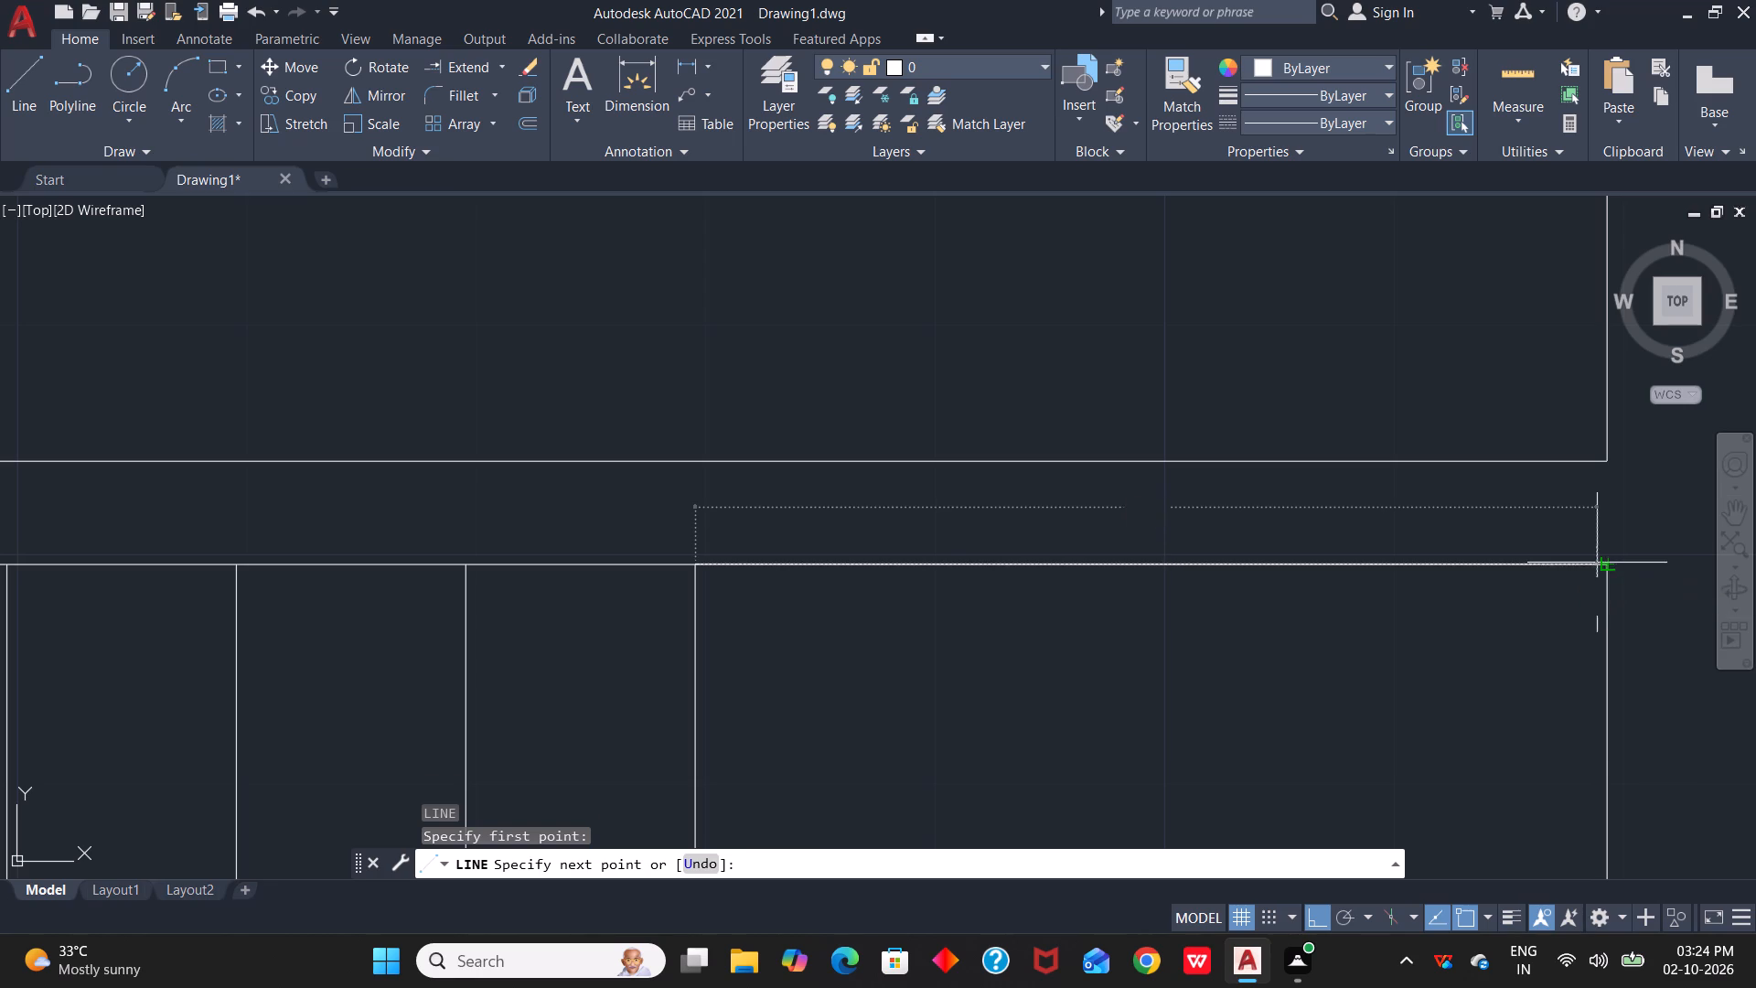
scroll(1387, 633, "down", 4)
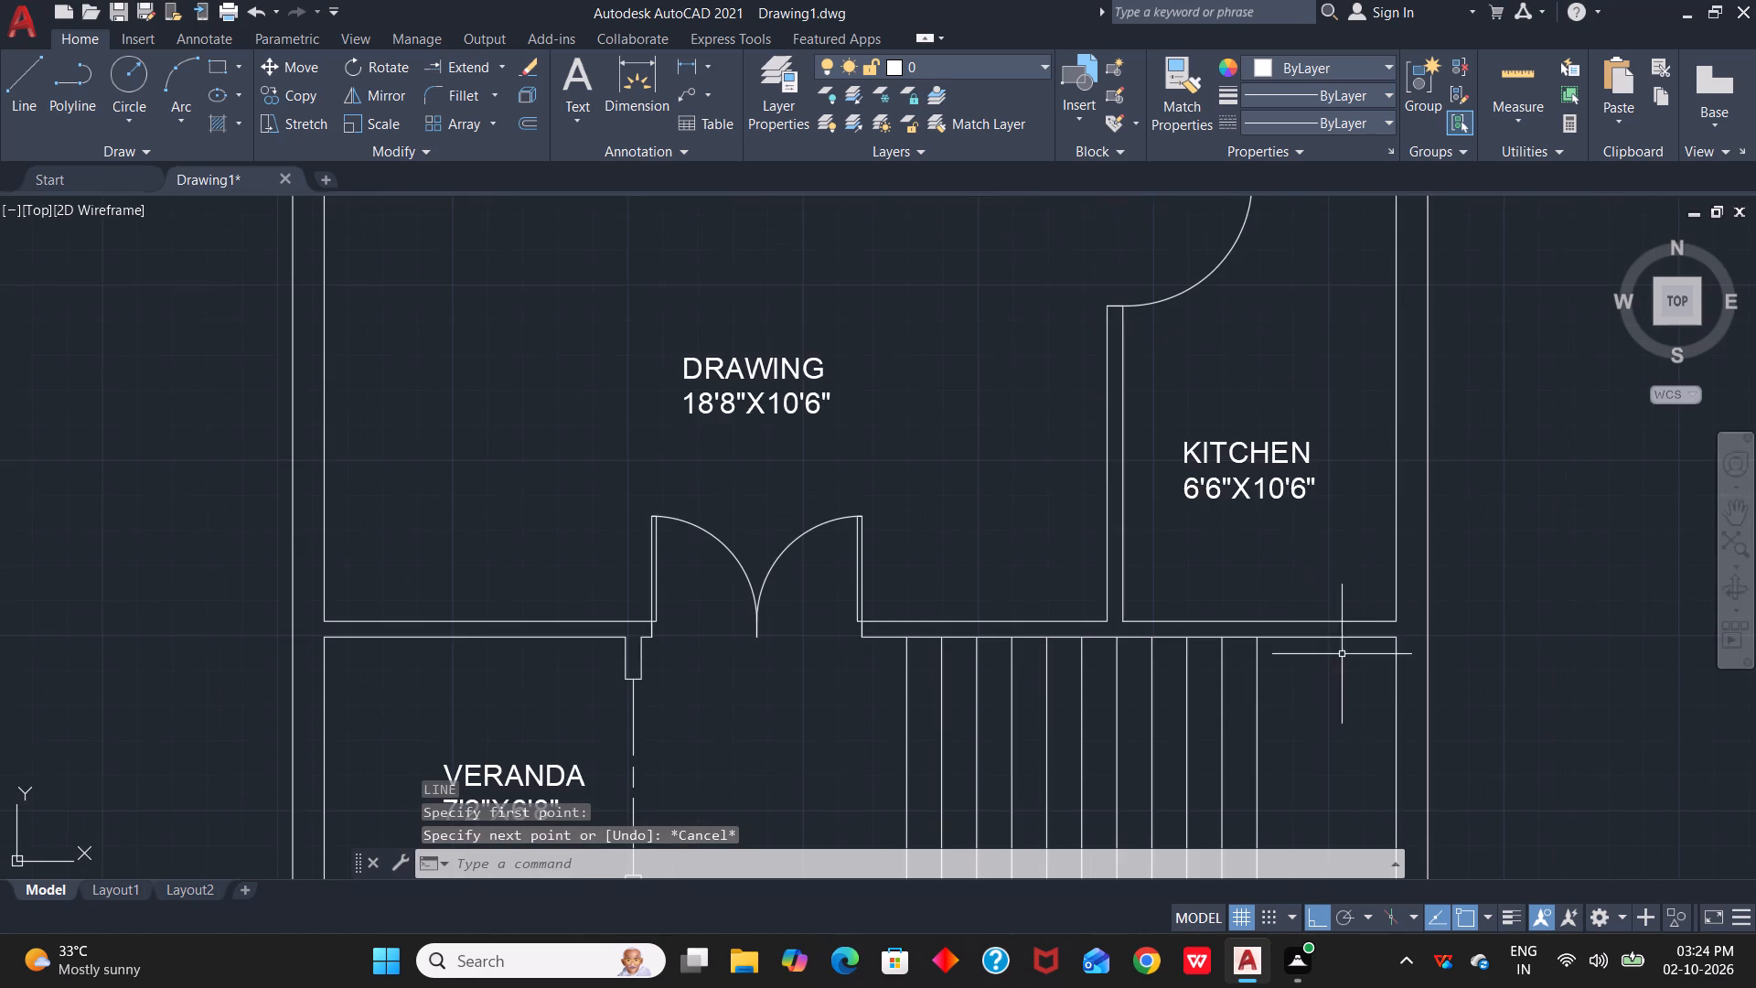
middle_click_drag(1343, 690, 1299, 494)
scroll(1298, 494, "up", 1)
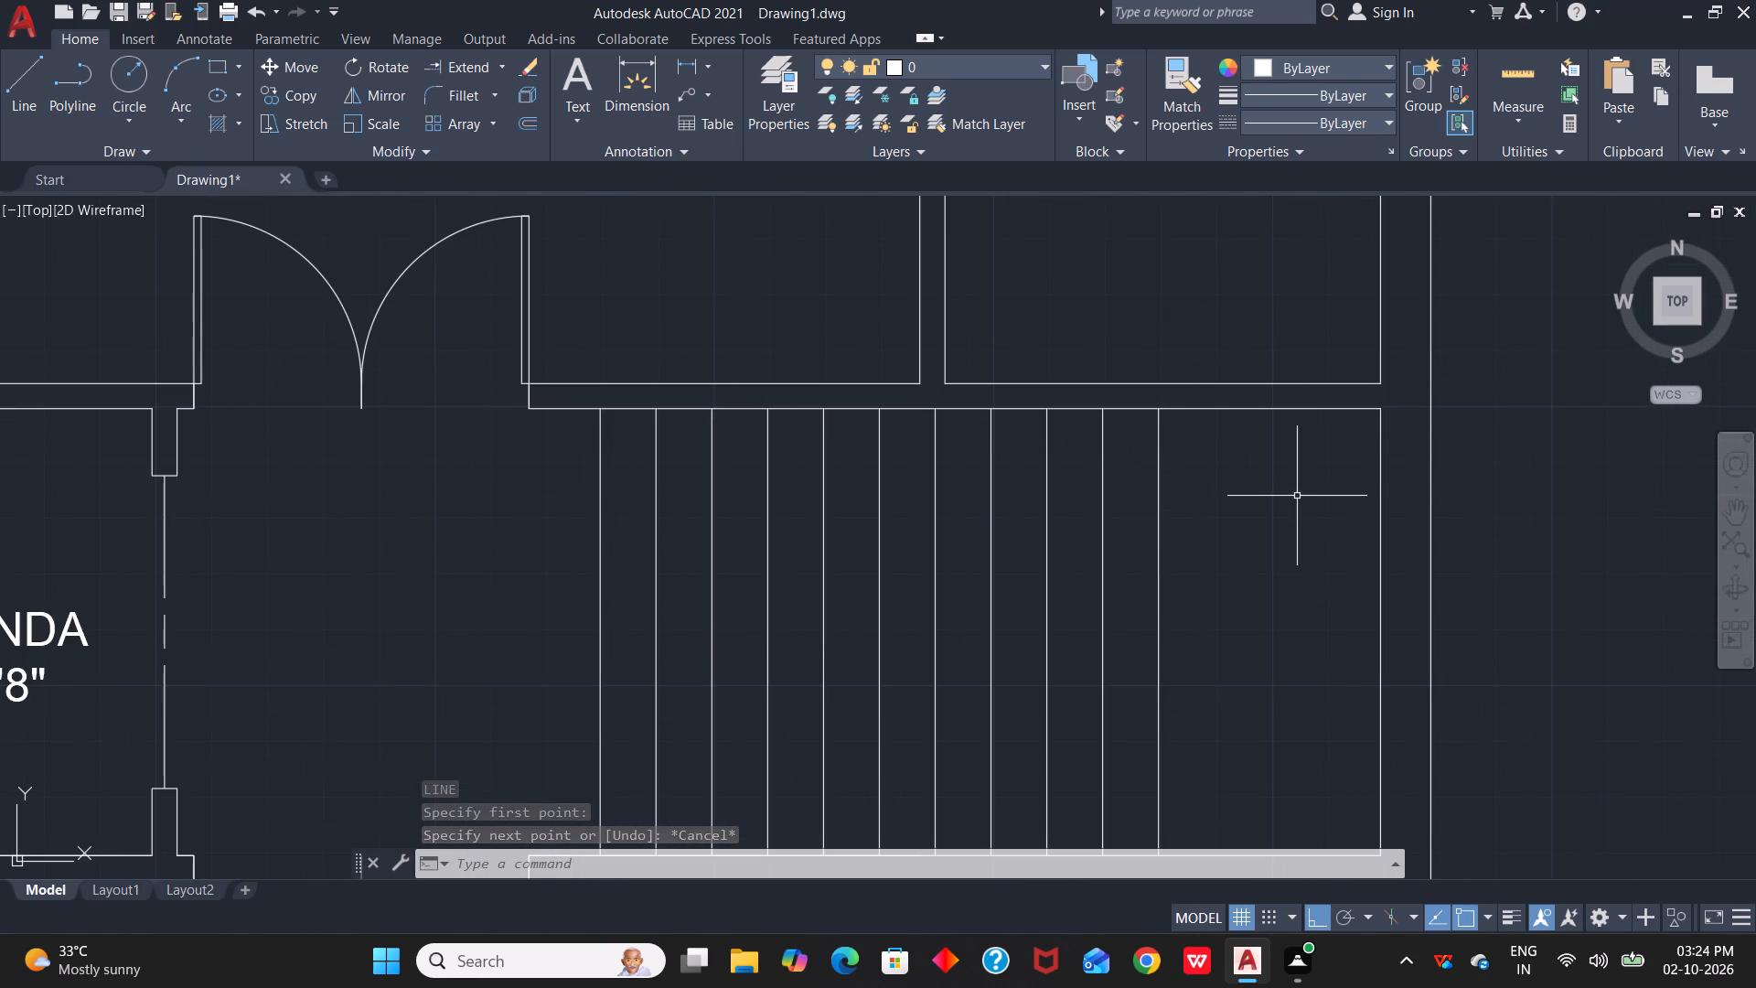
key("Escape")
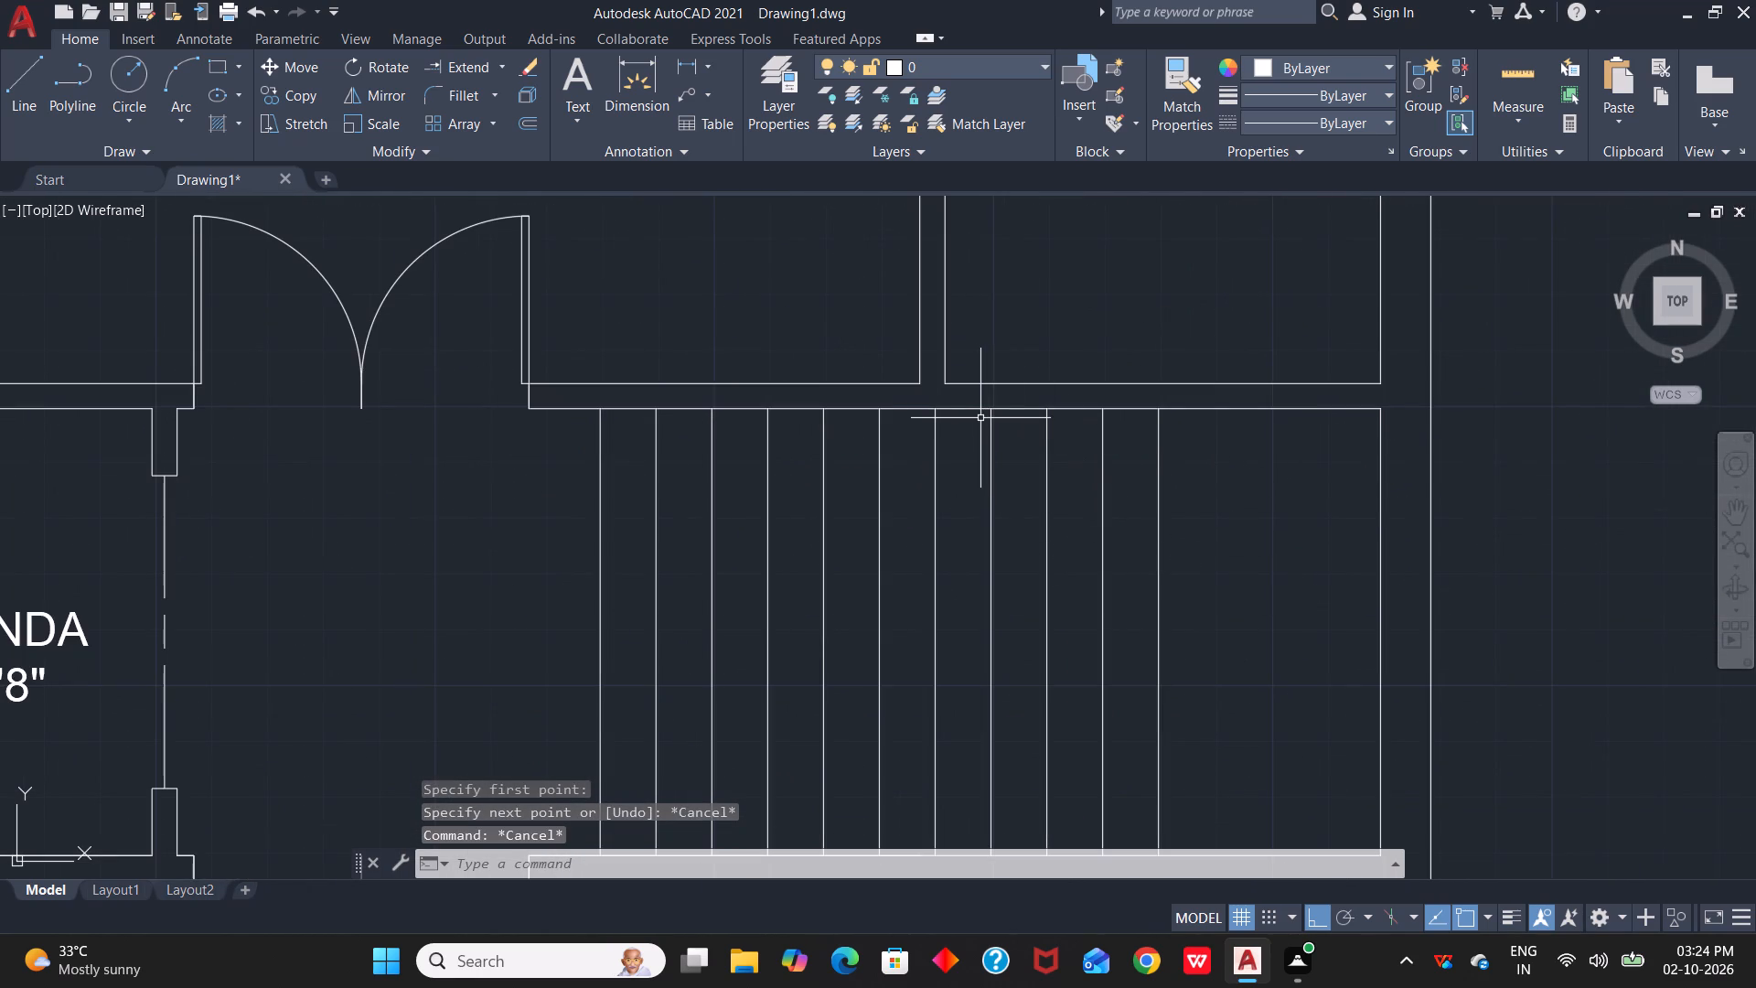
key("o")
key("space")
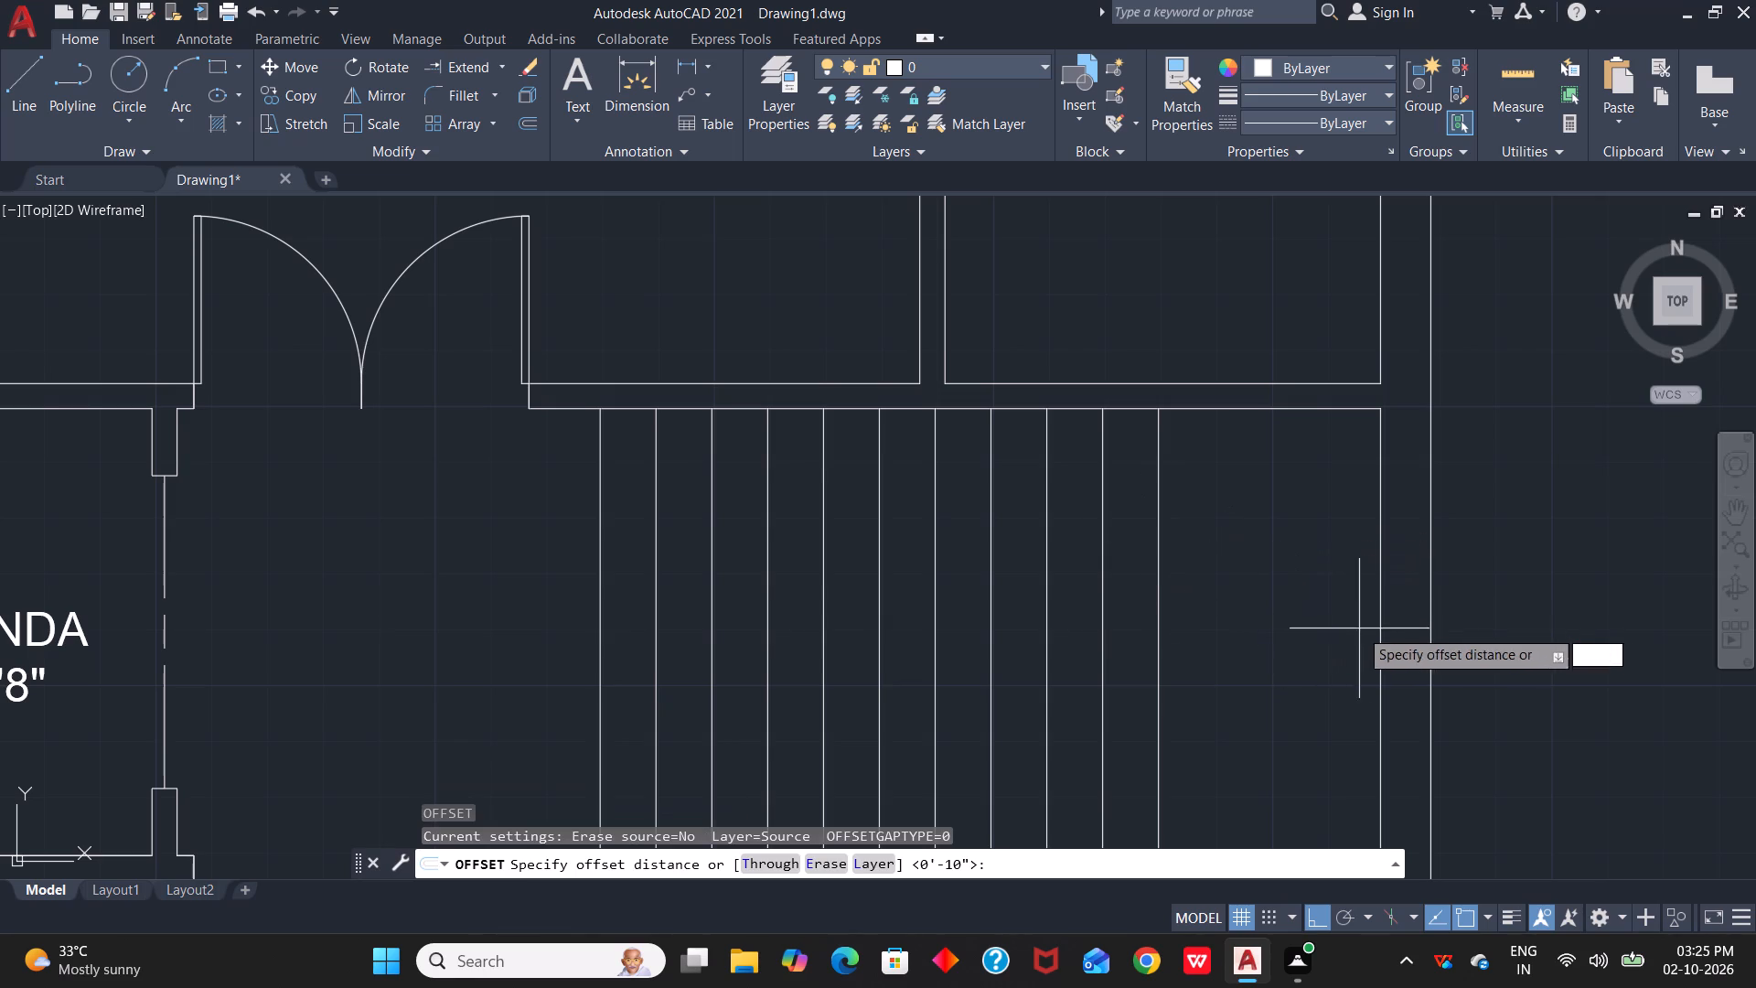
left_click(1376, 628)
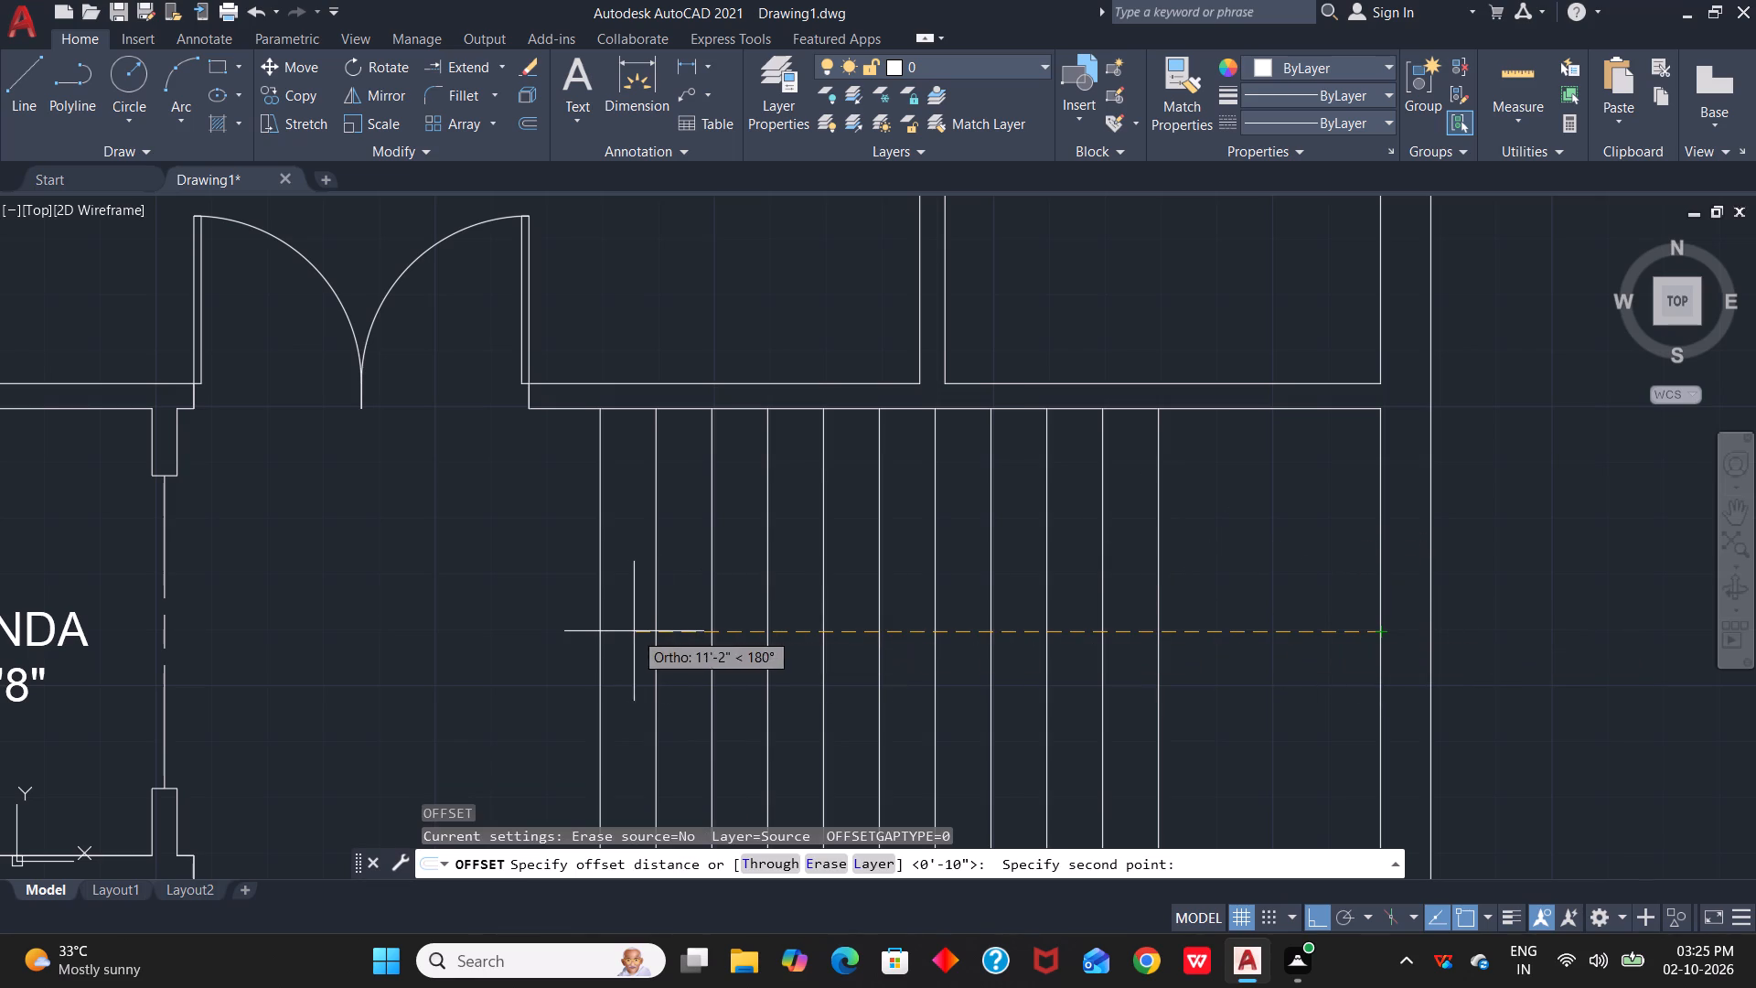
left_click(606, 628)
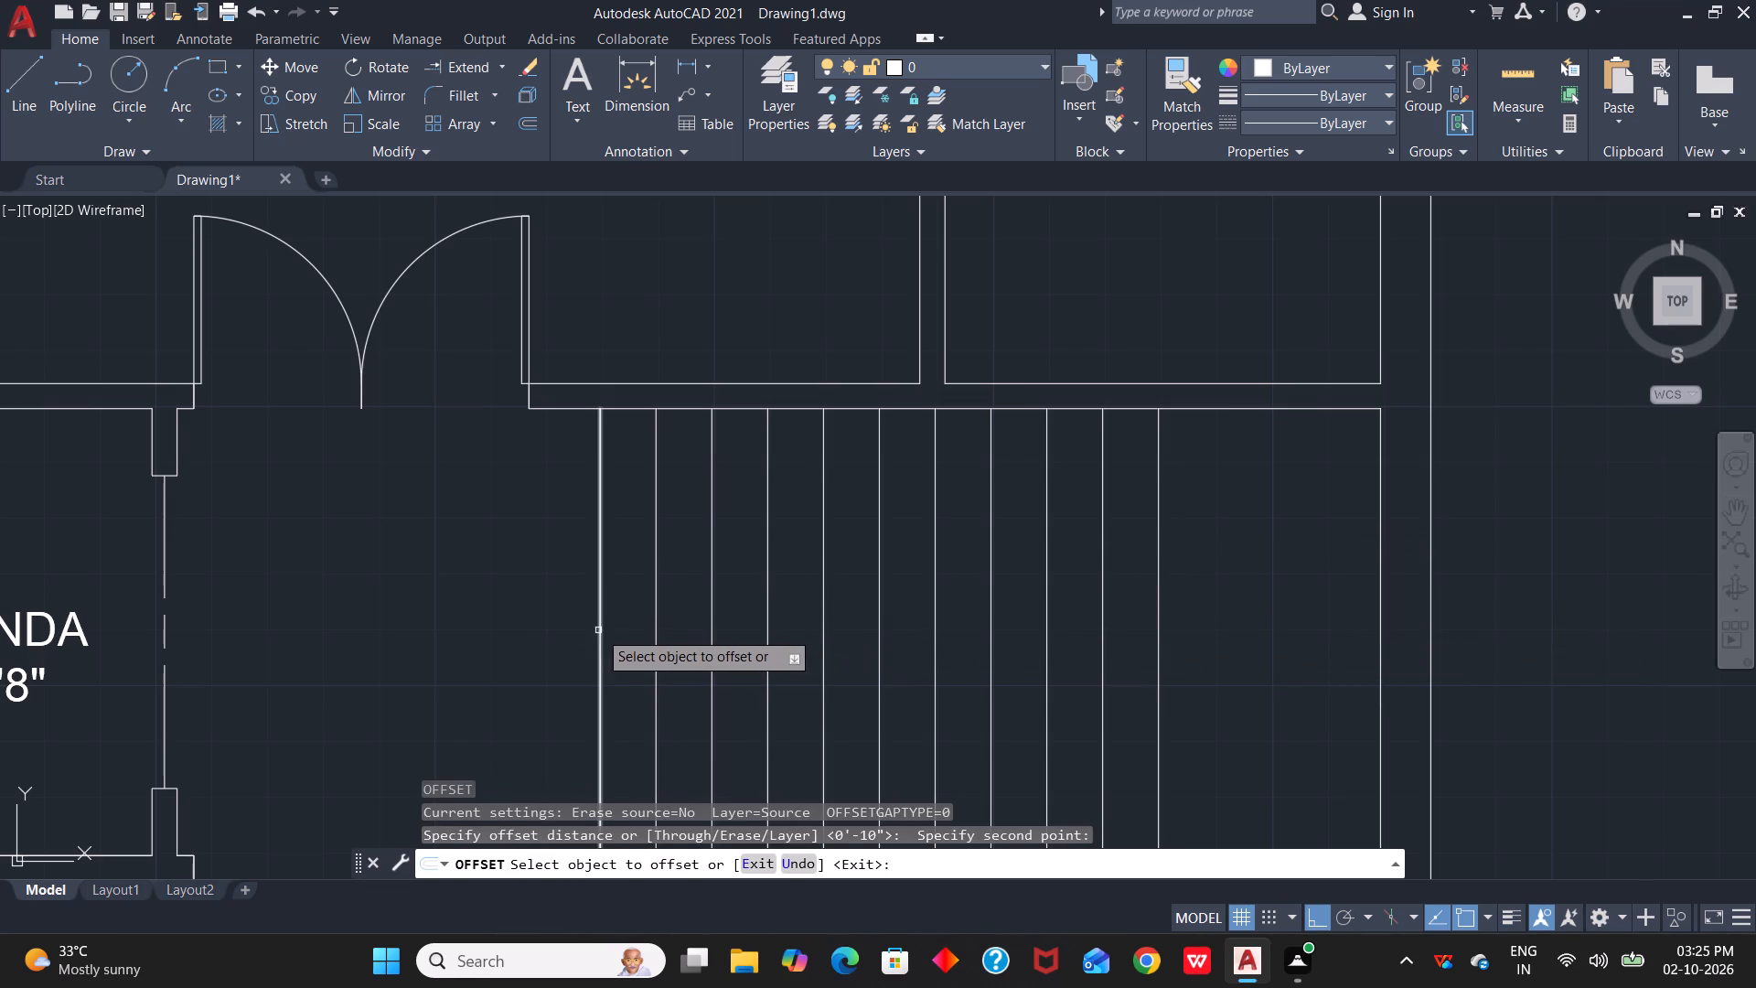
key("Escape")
Draw a horizontal centre line 11'-8" long from the midpoint of the passage's east wall to the westernmost stair tread.
type("L")
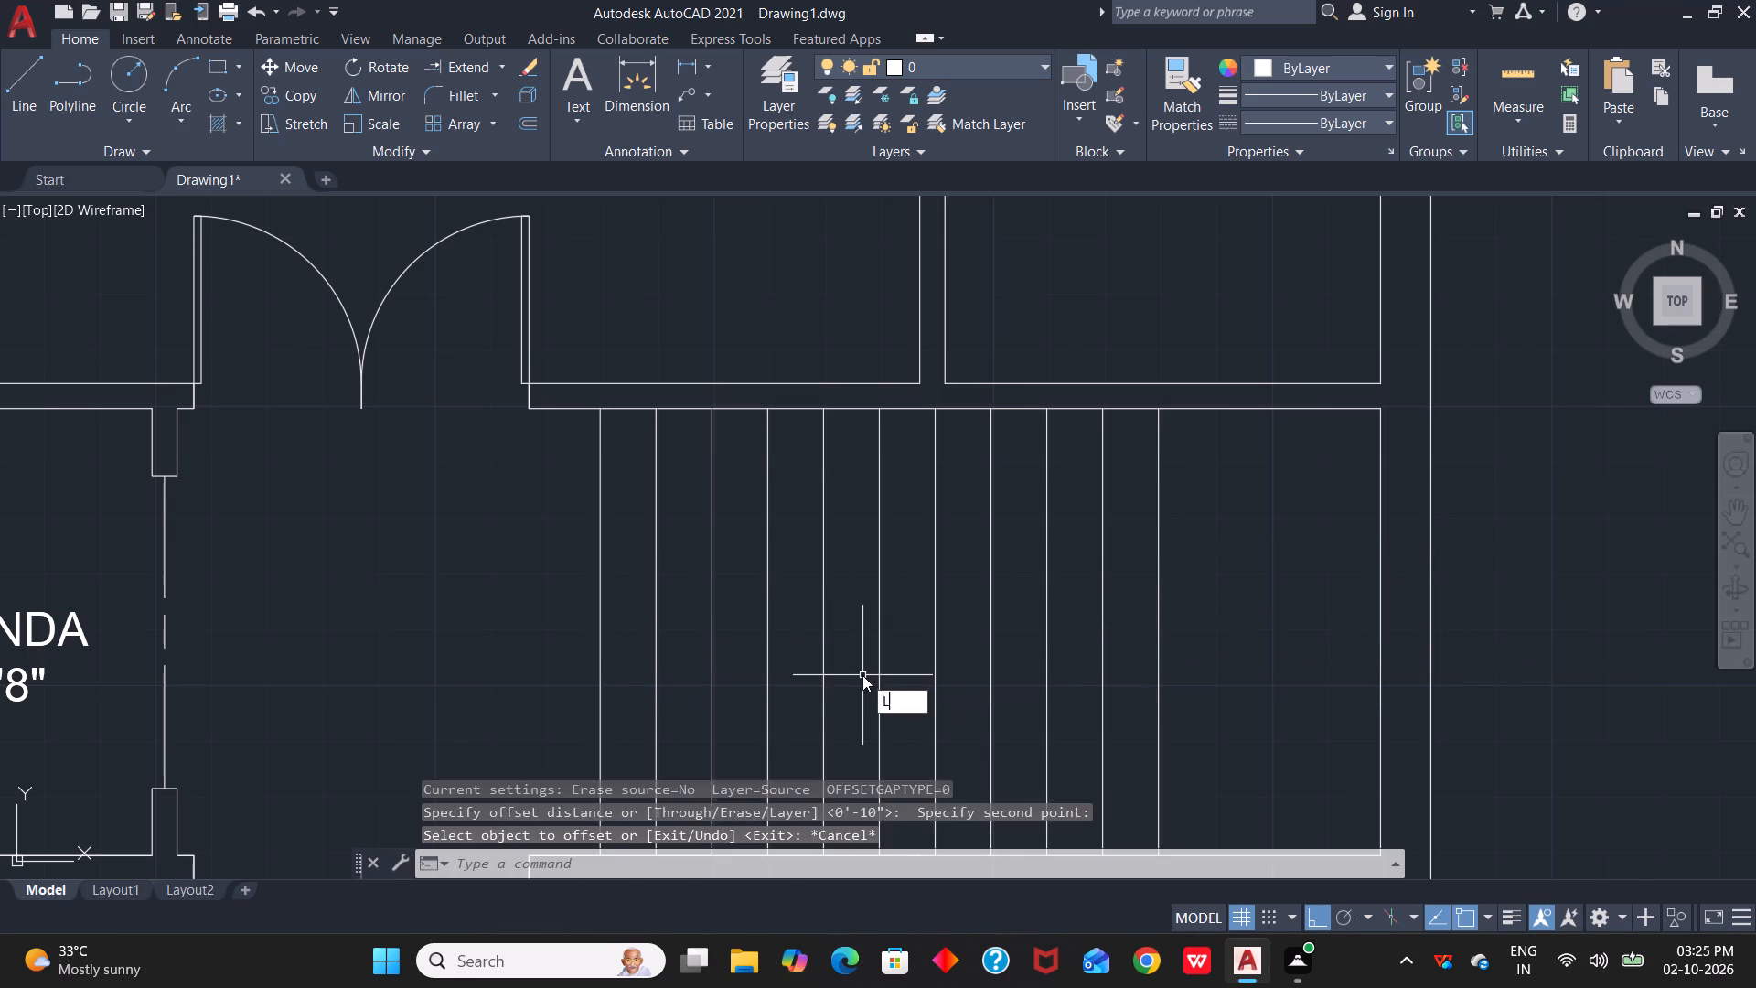
key("space")
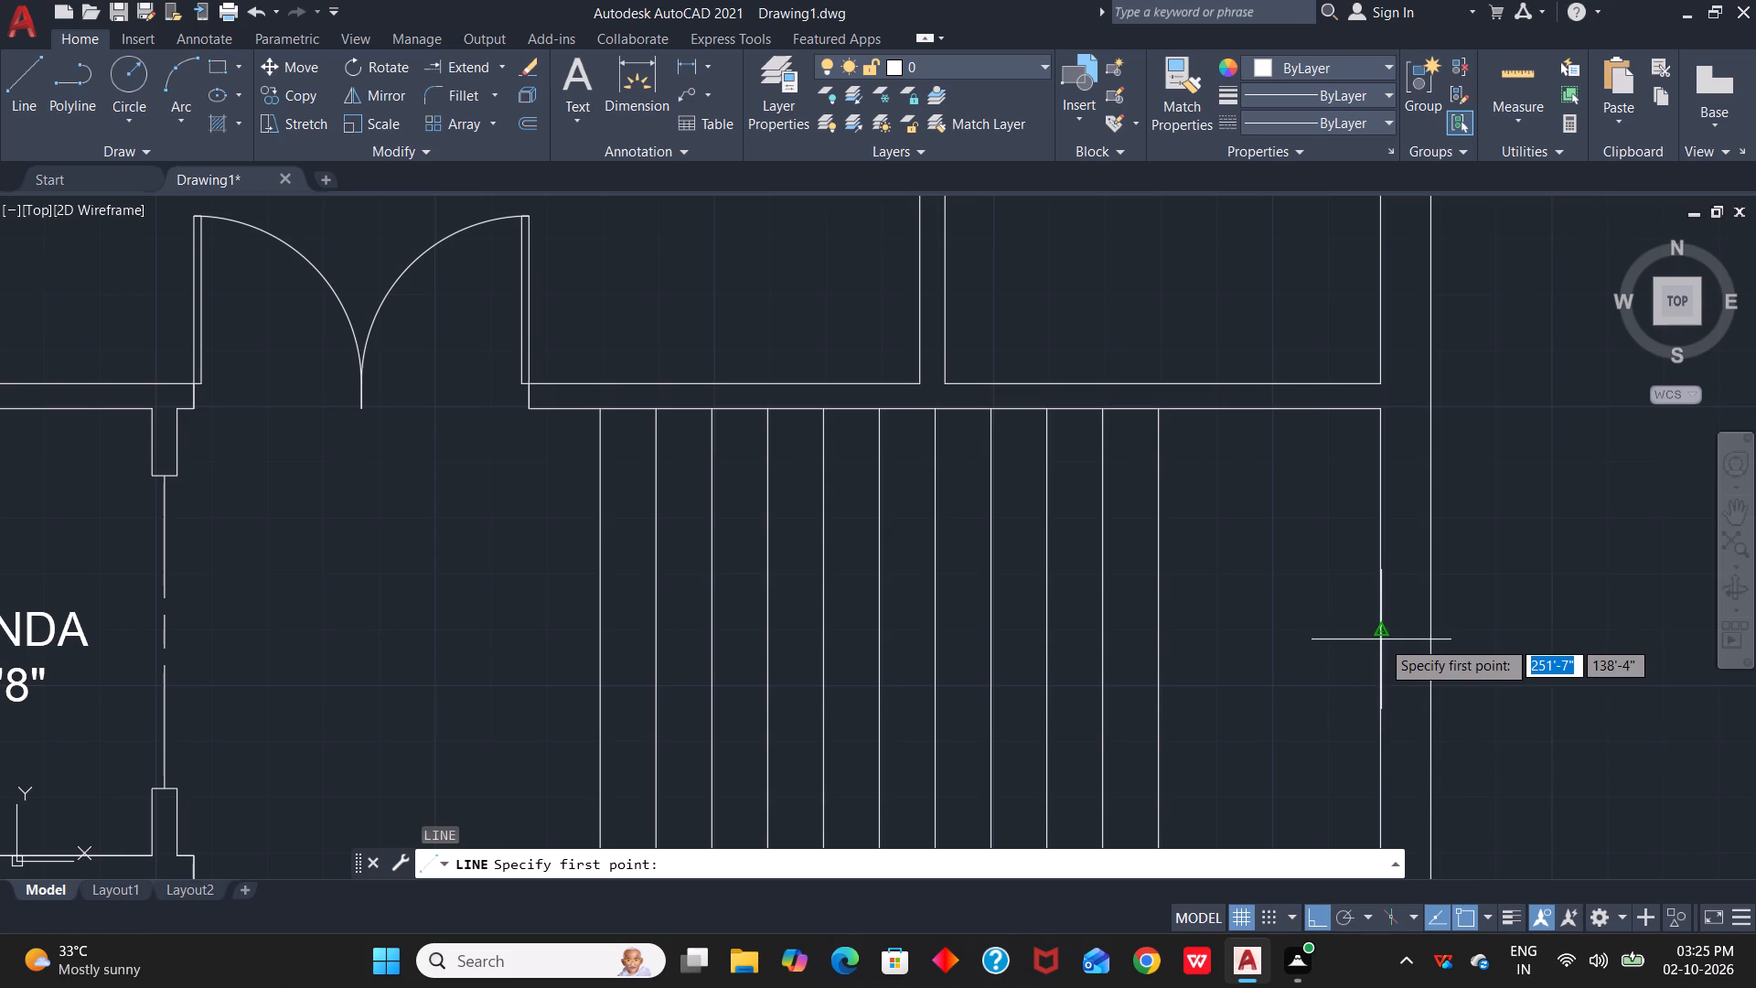
left_click(1379, 634)
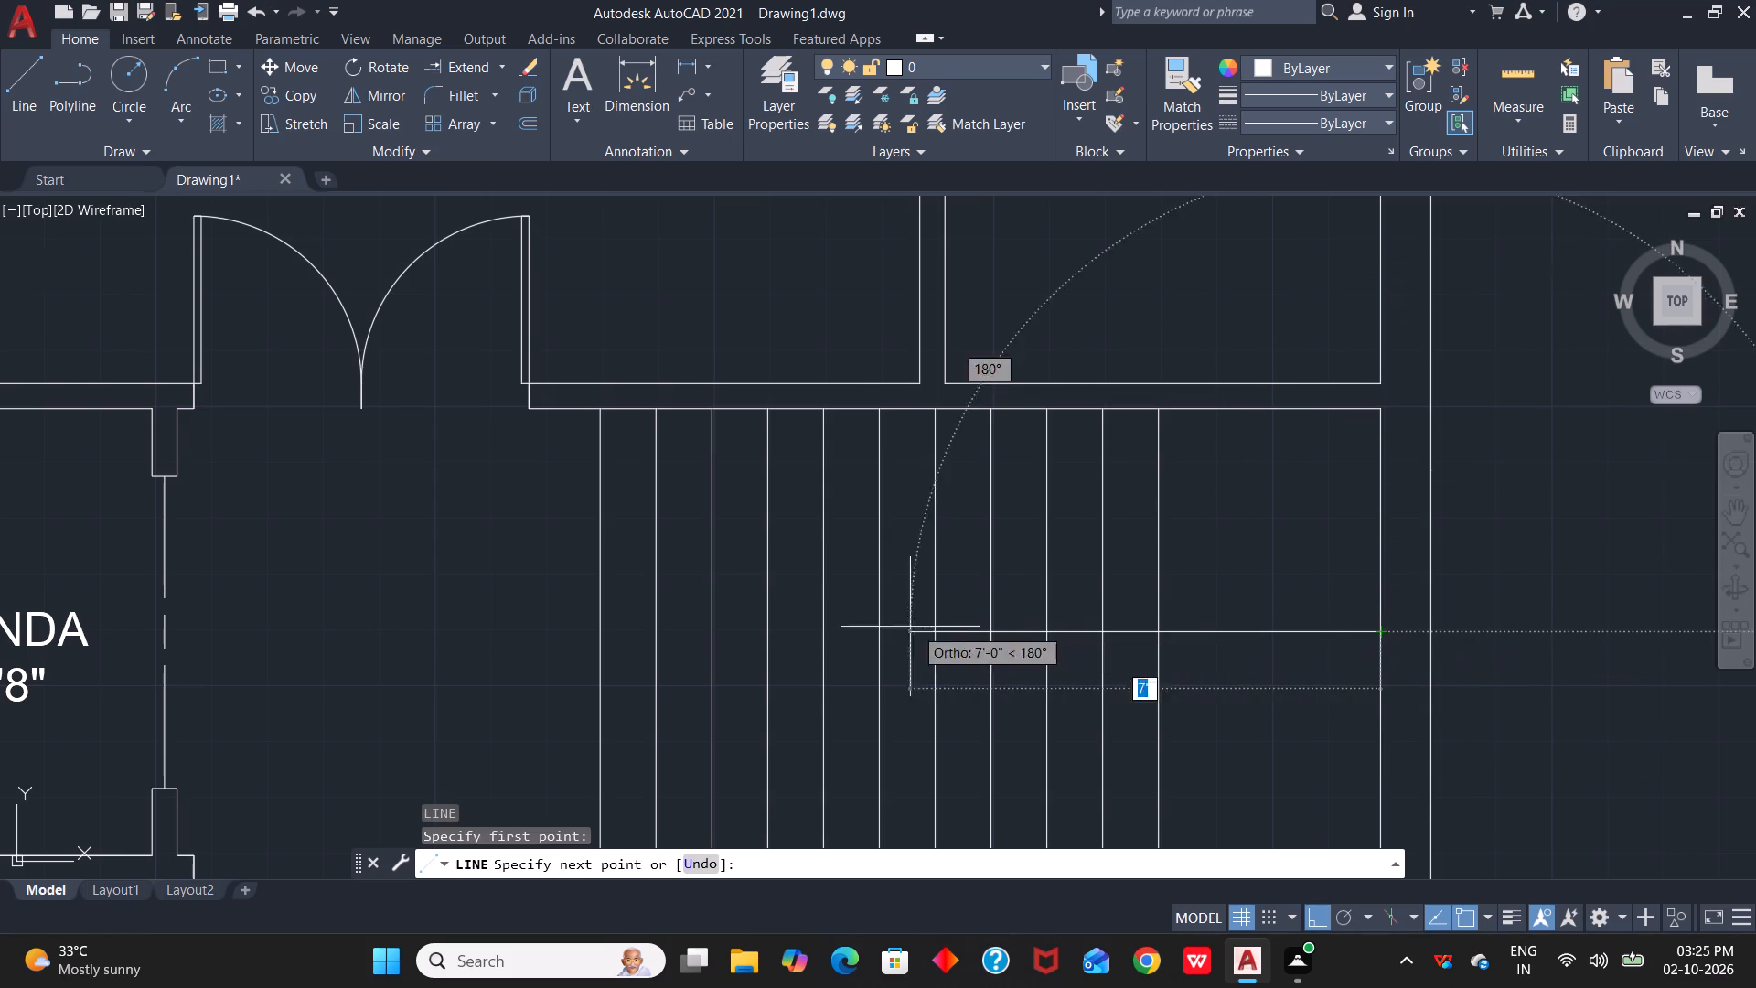
scroll(601, 618, "up", 3)
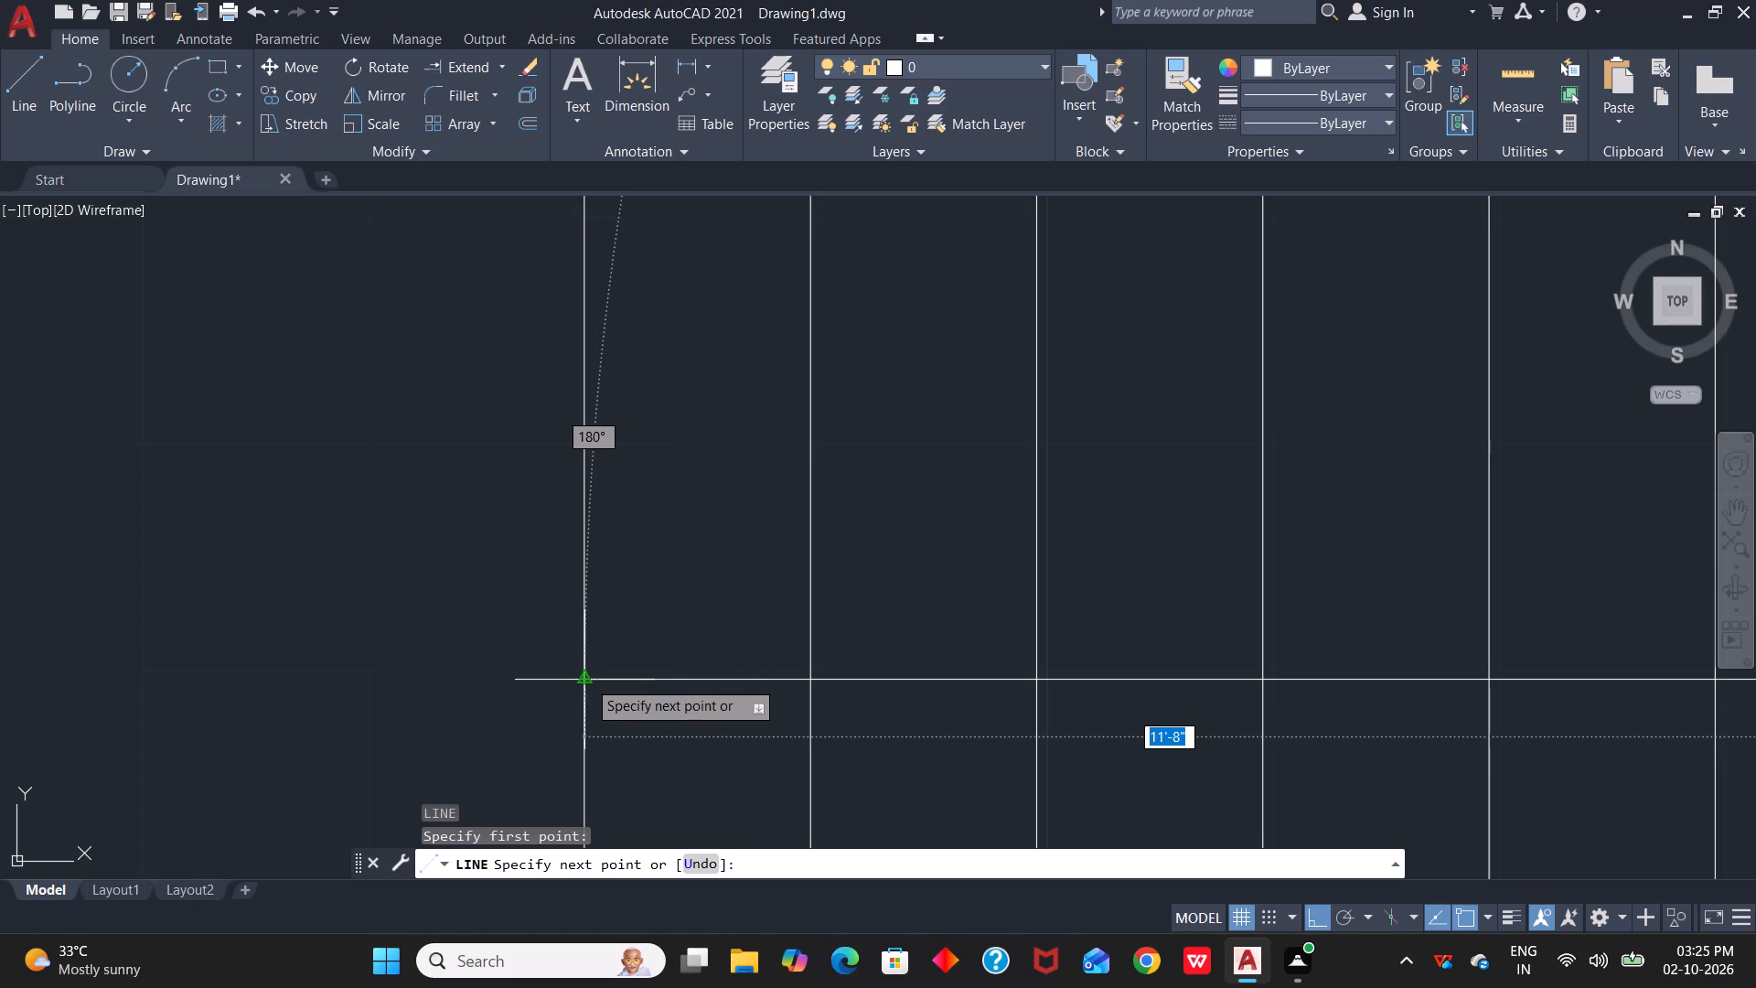
left_click(584, 679)
key("Escape")
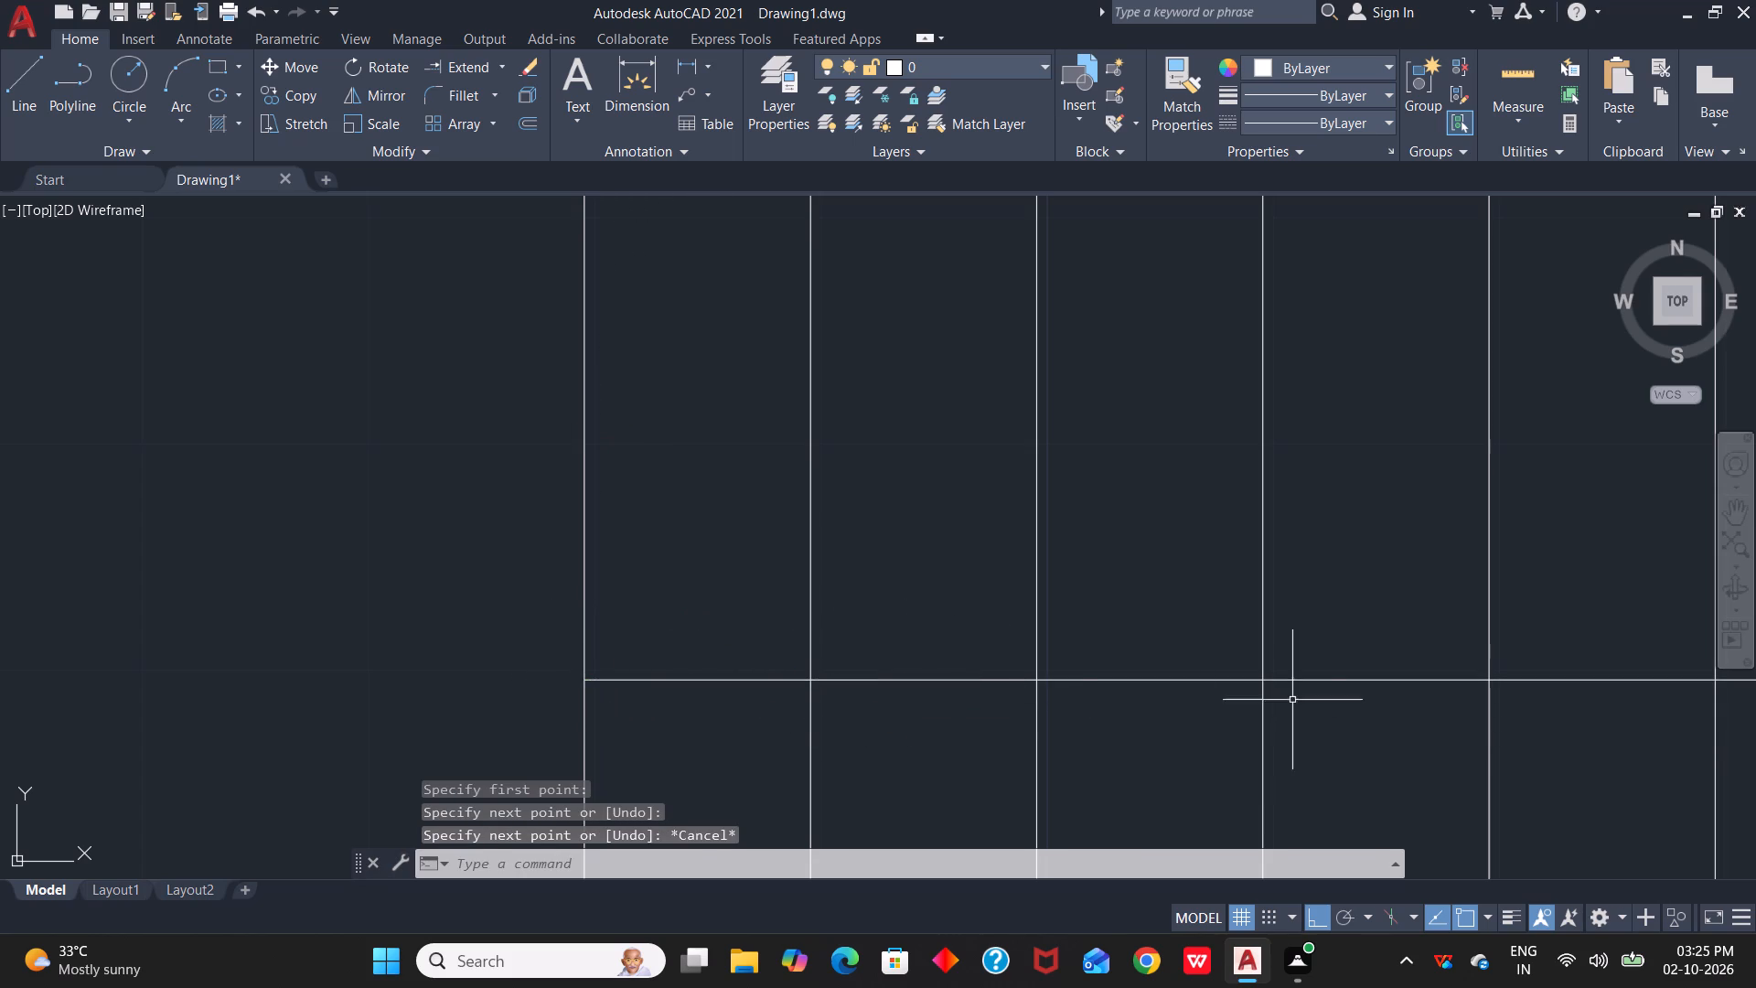
Trim the stair centre line between the easternmost tread and the passage's east wall, clearing the landing.
scroll(1294, 694, "down", 6)
scroll(1414, 717, "up", 1)
middle_click_drag(1408, 715, 1281, 690)
scroll(1282, 677, "up", 3)
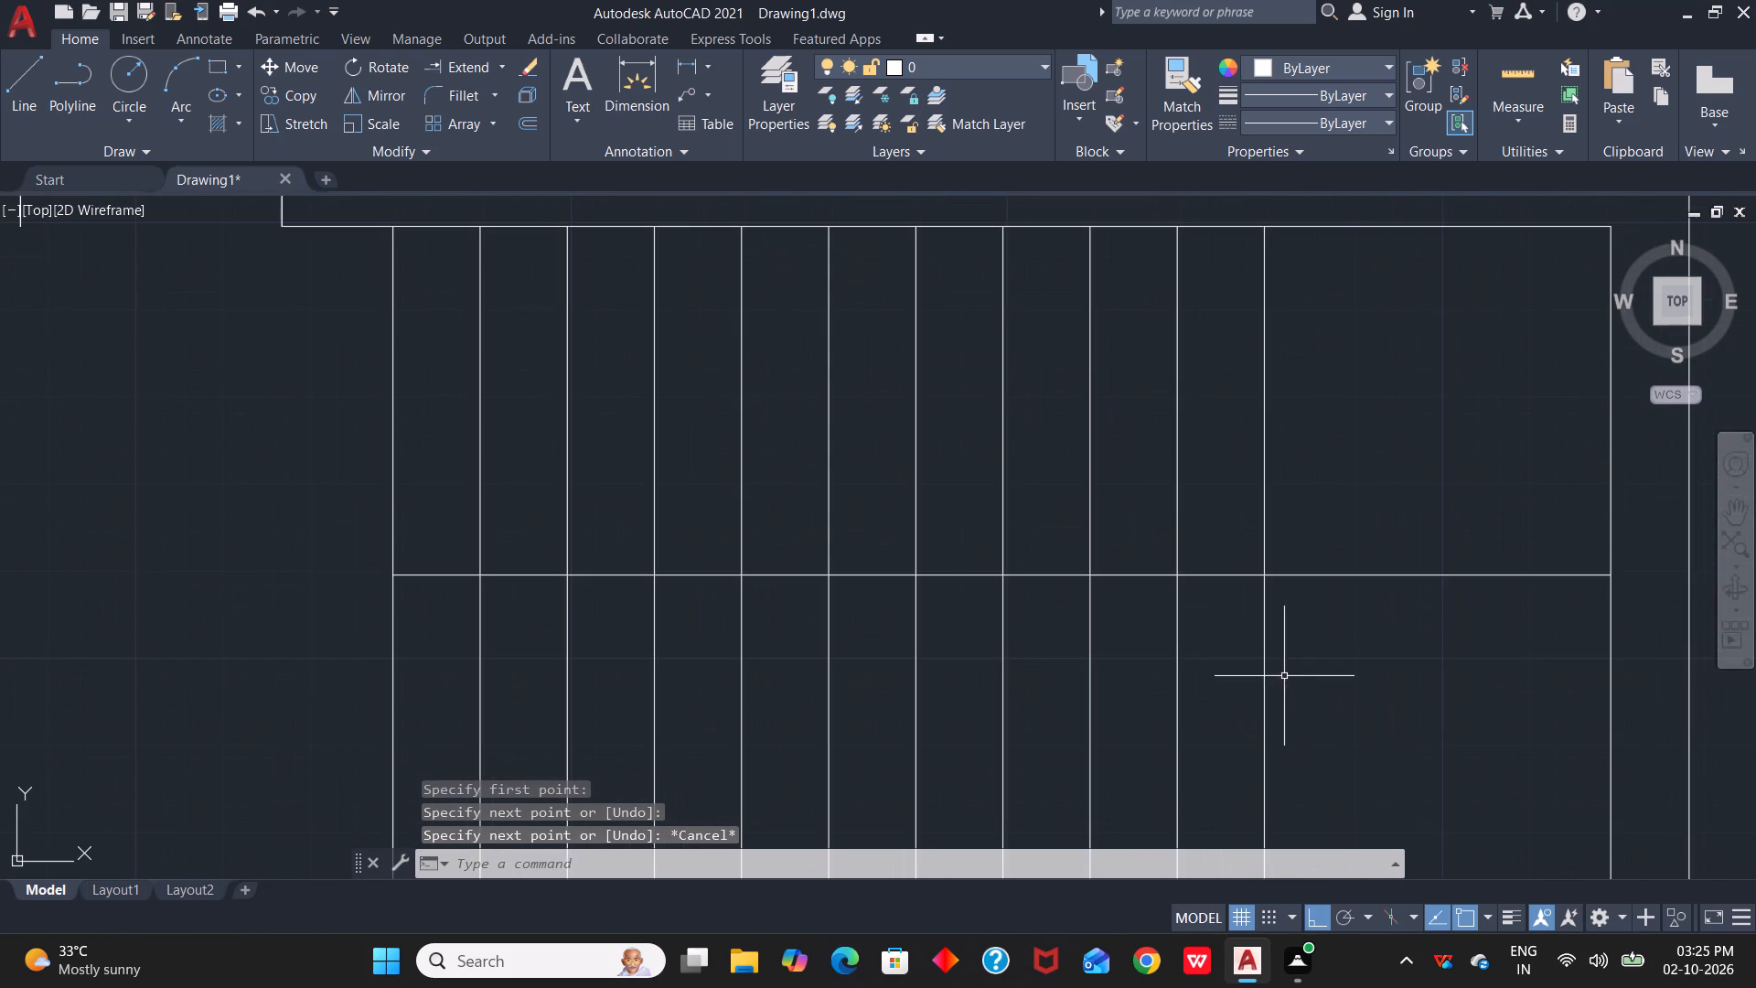
key("Escape")
key("Escape")
type("TR")
key("space")
left_click_drag(1501, 515, 1480, 640)
scroll(1480, 640, "down", 3)
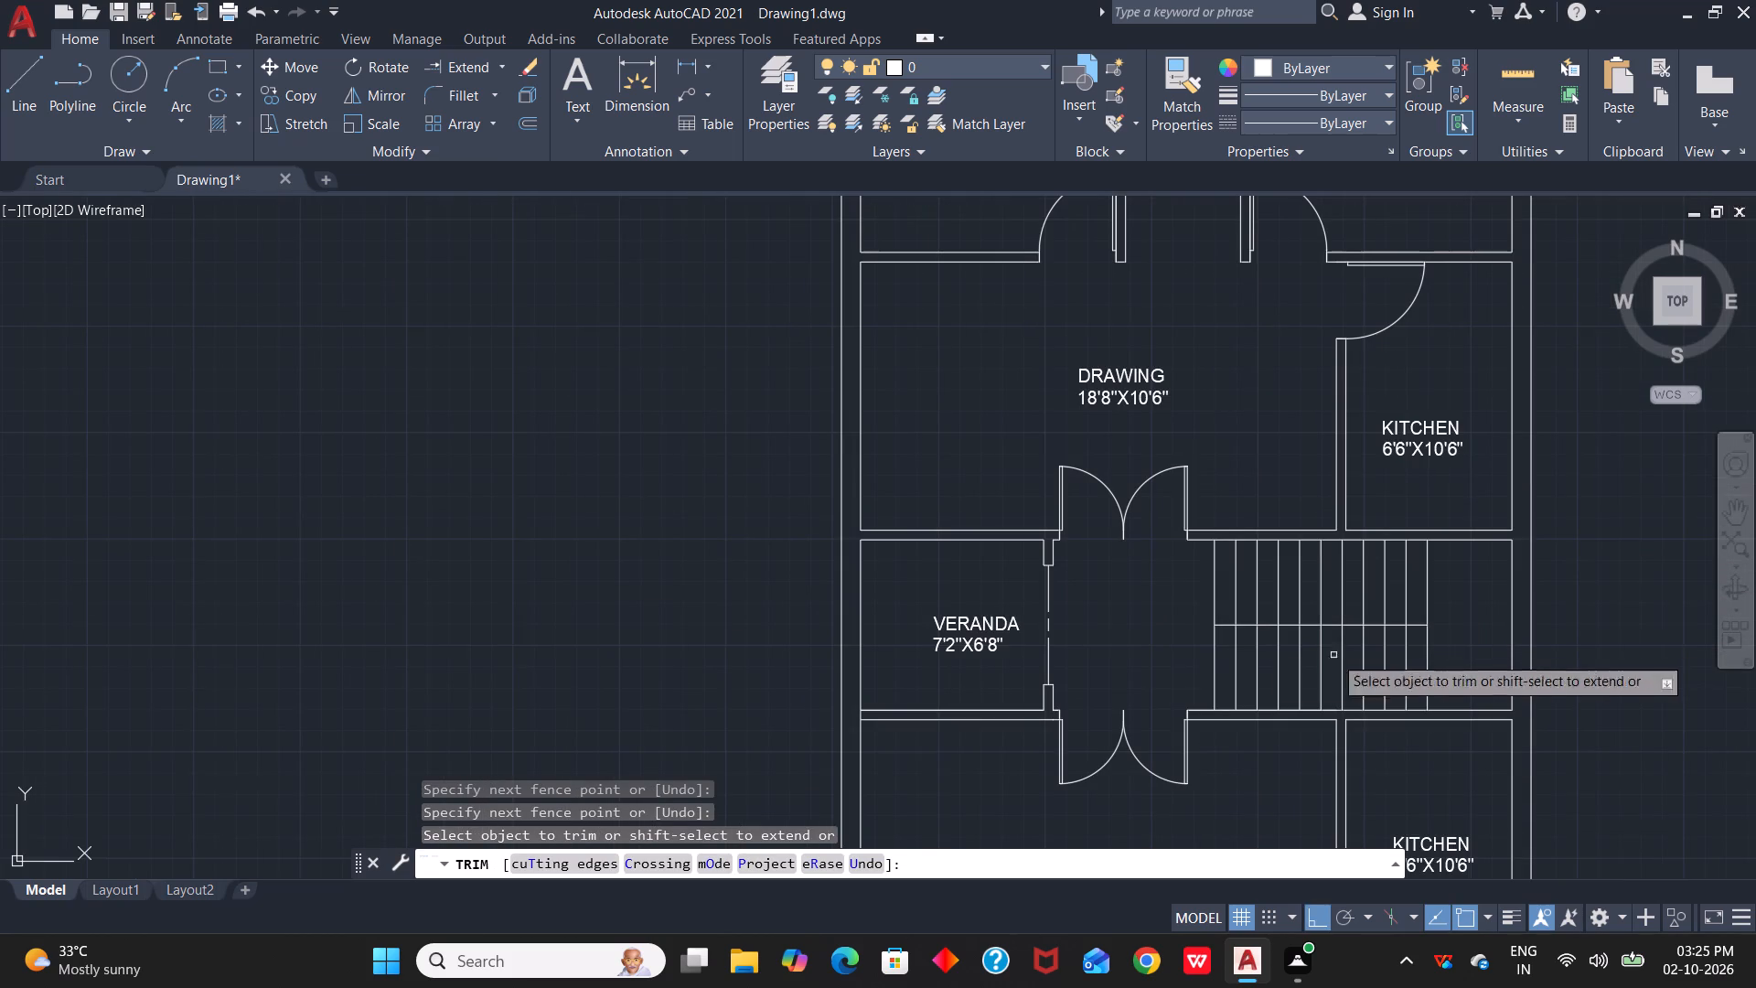
scroll(1479, 626, "up", 1)
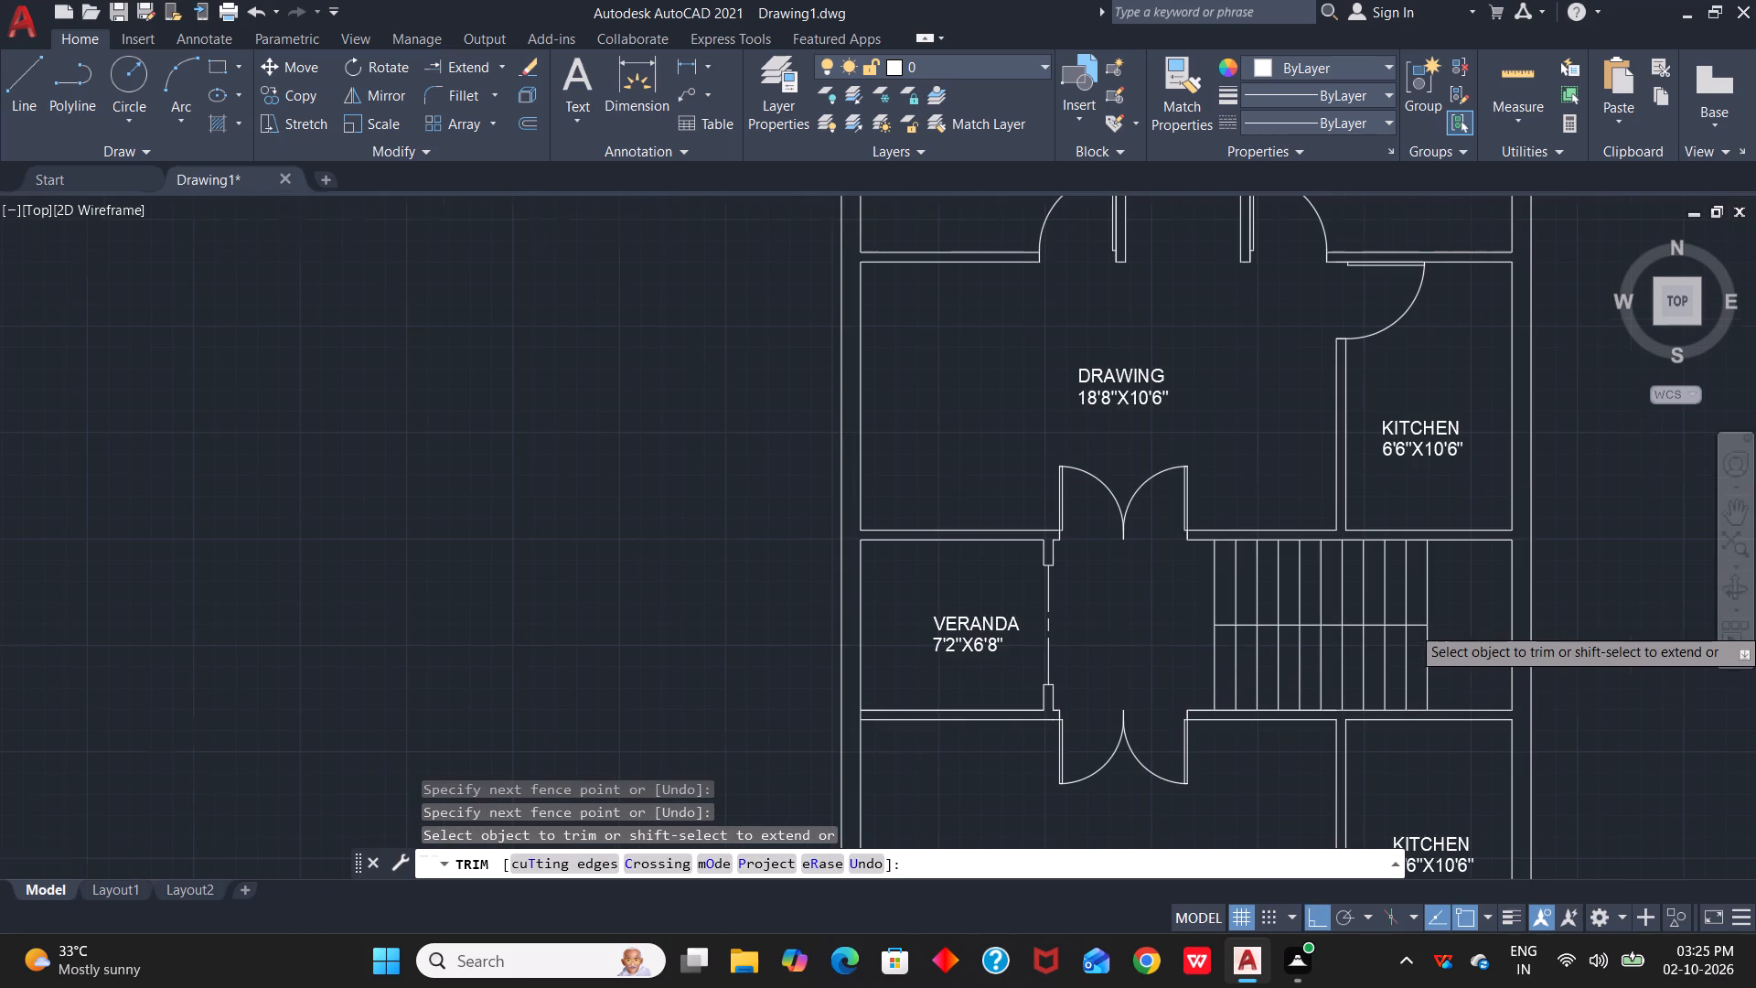
key("Escape")
Offset the stair centre line 2" to both its north and south sides.
key("o")
key("space")
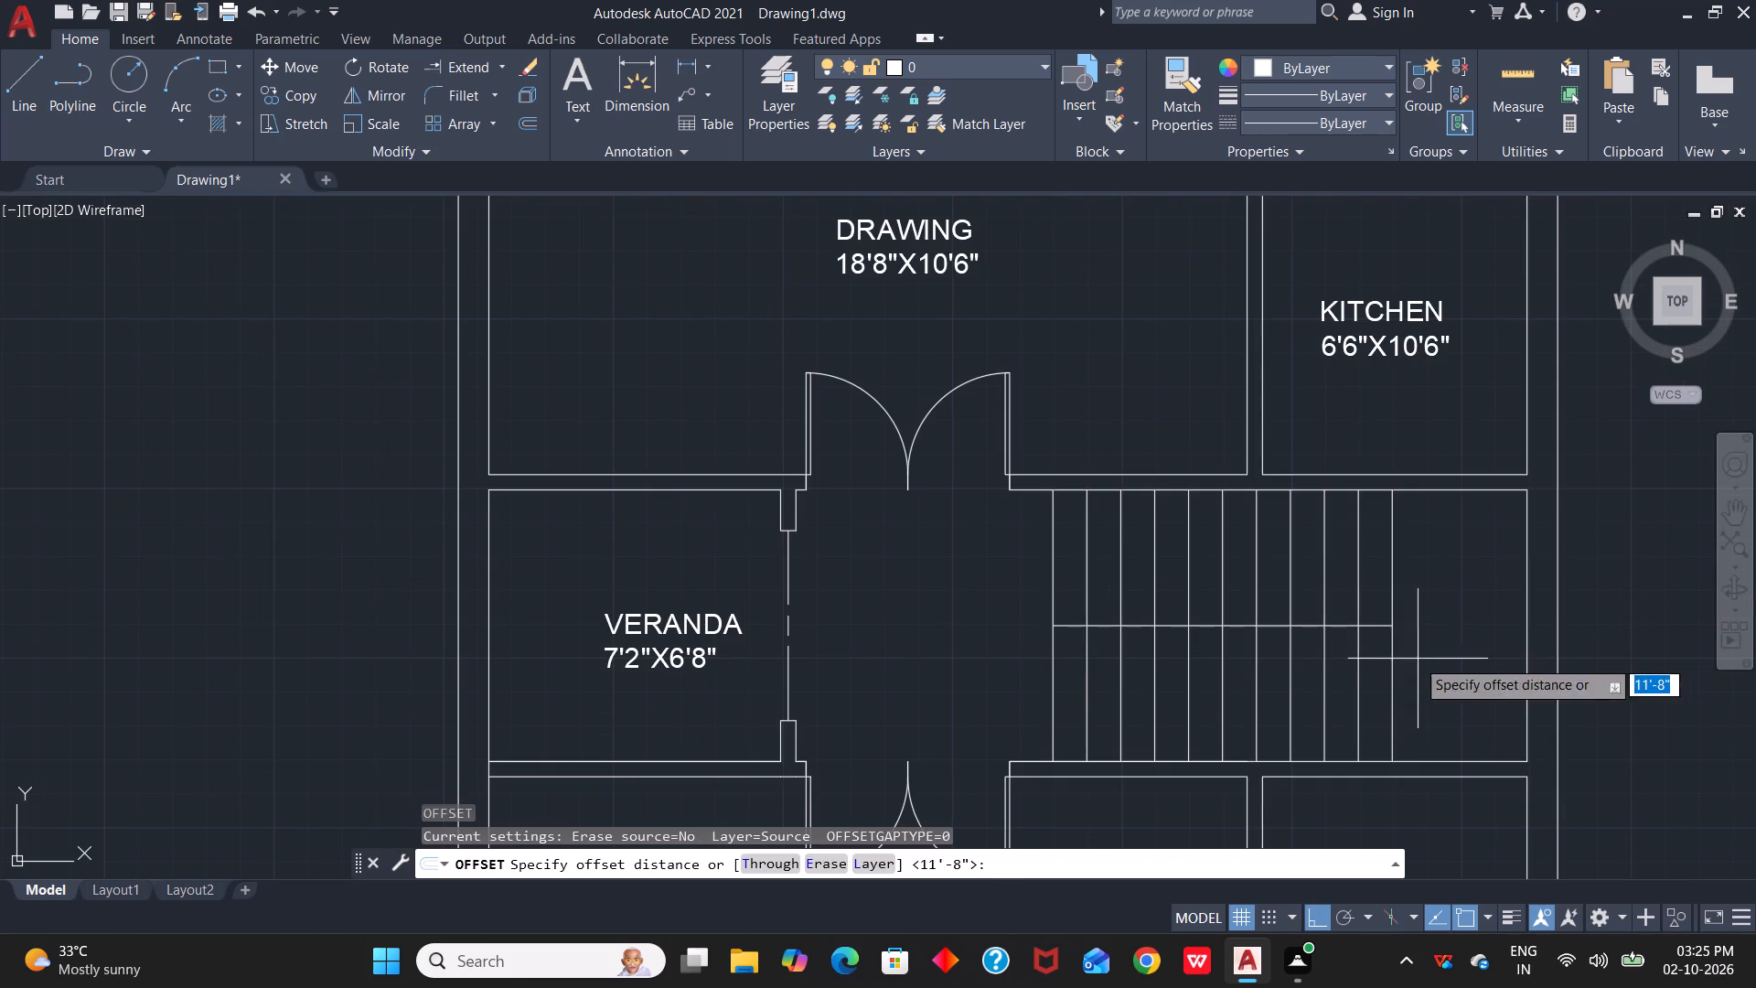
type("2\"")
key("Return")
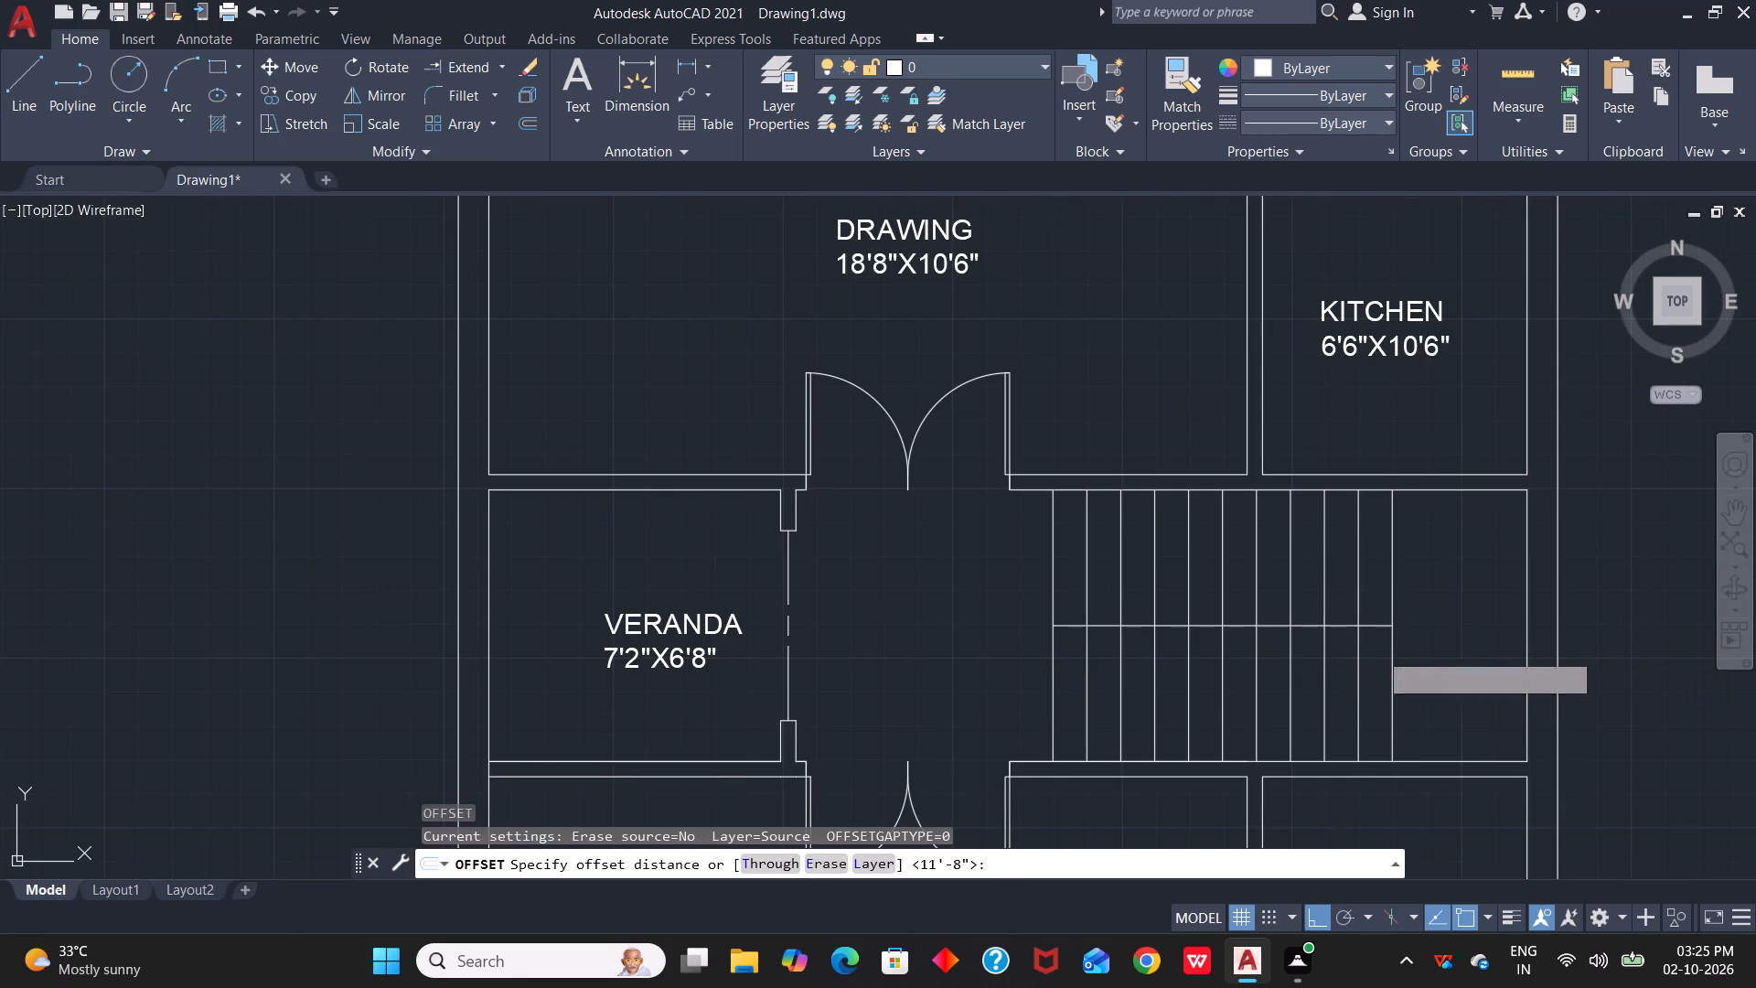
scroll(1374, 651, "up", 2)
left_click(1184, 585)
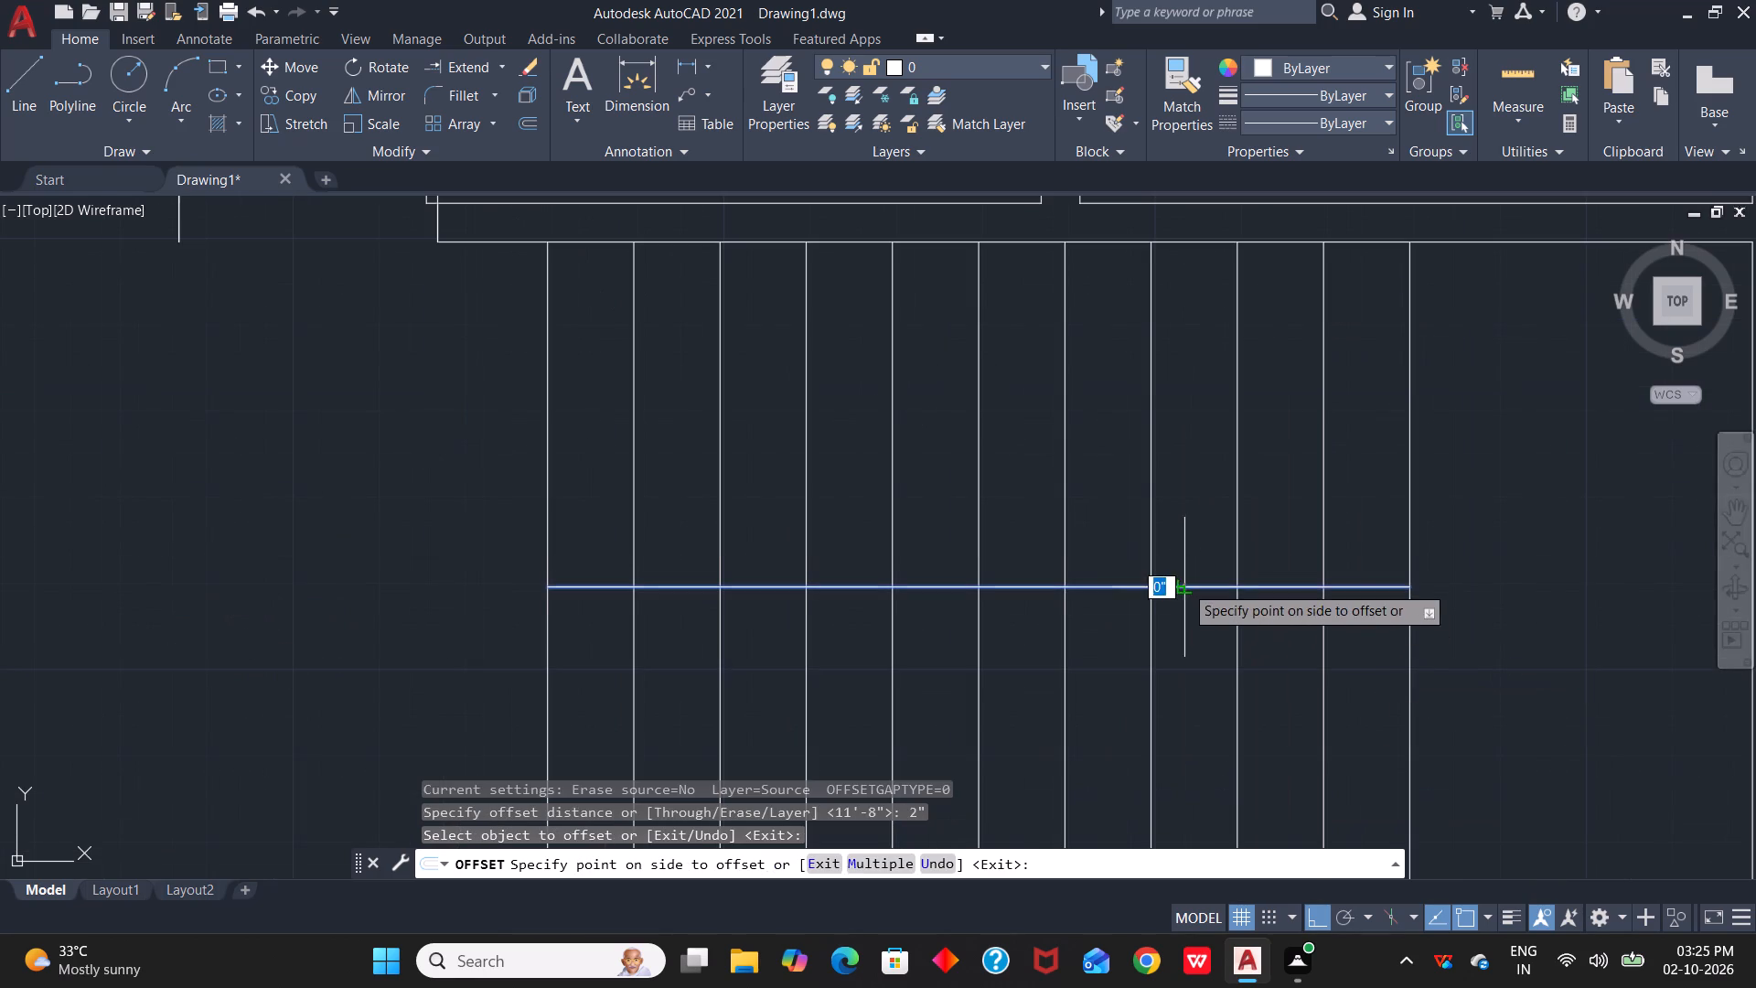
left_click(1190, 574)
left_click(1199, 588)
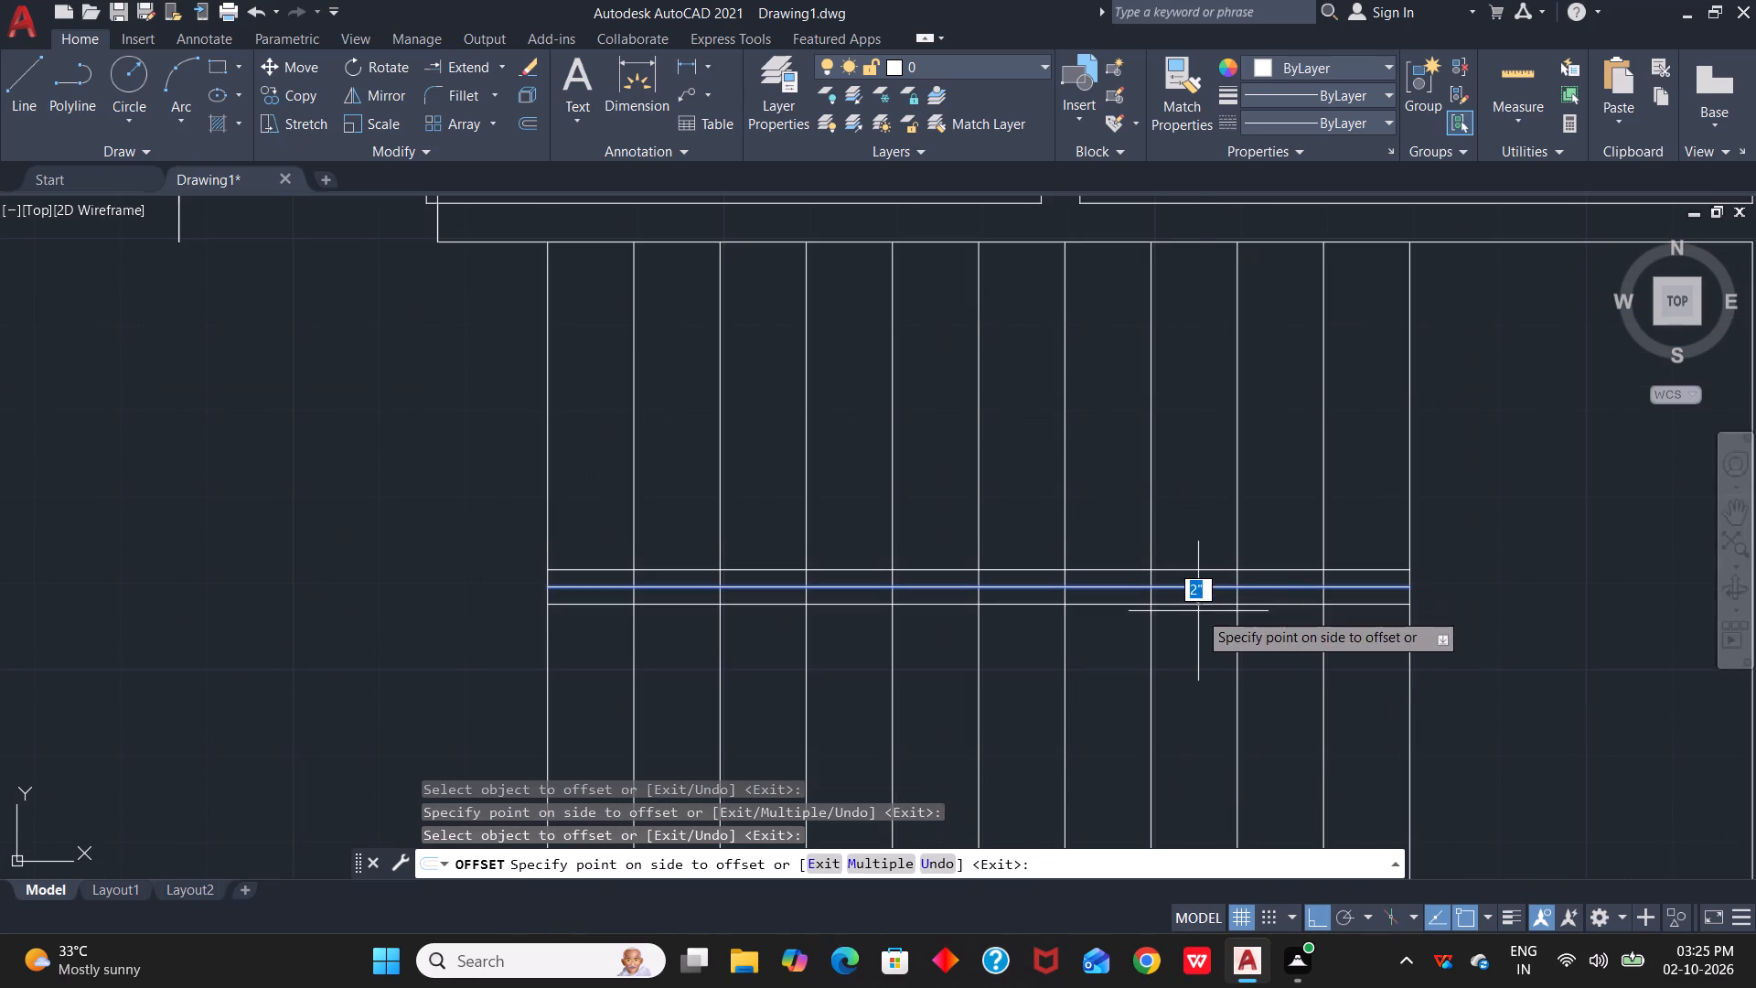
left_click(1198, 611)
key("Escape")
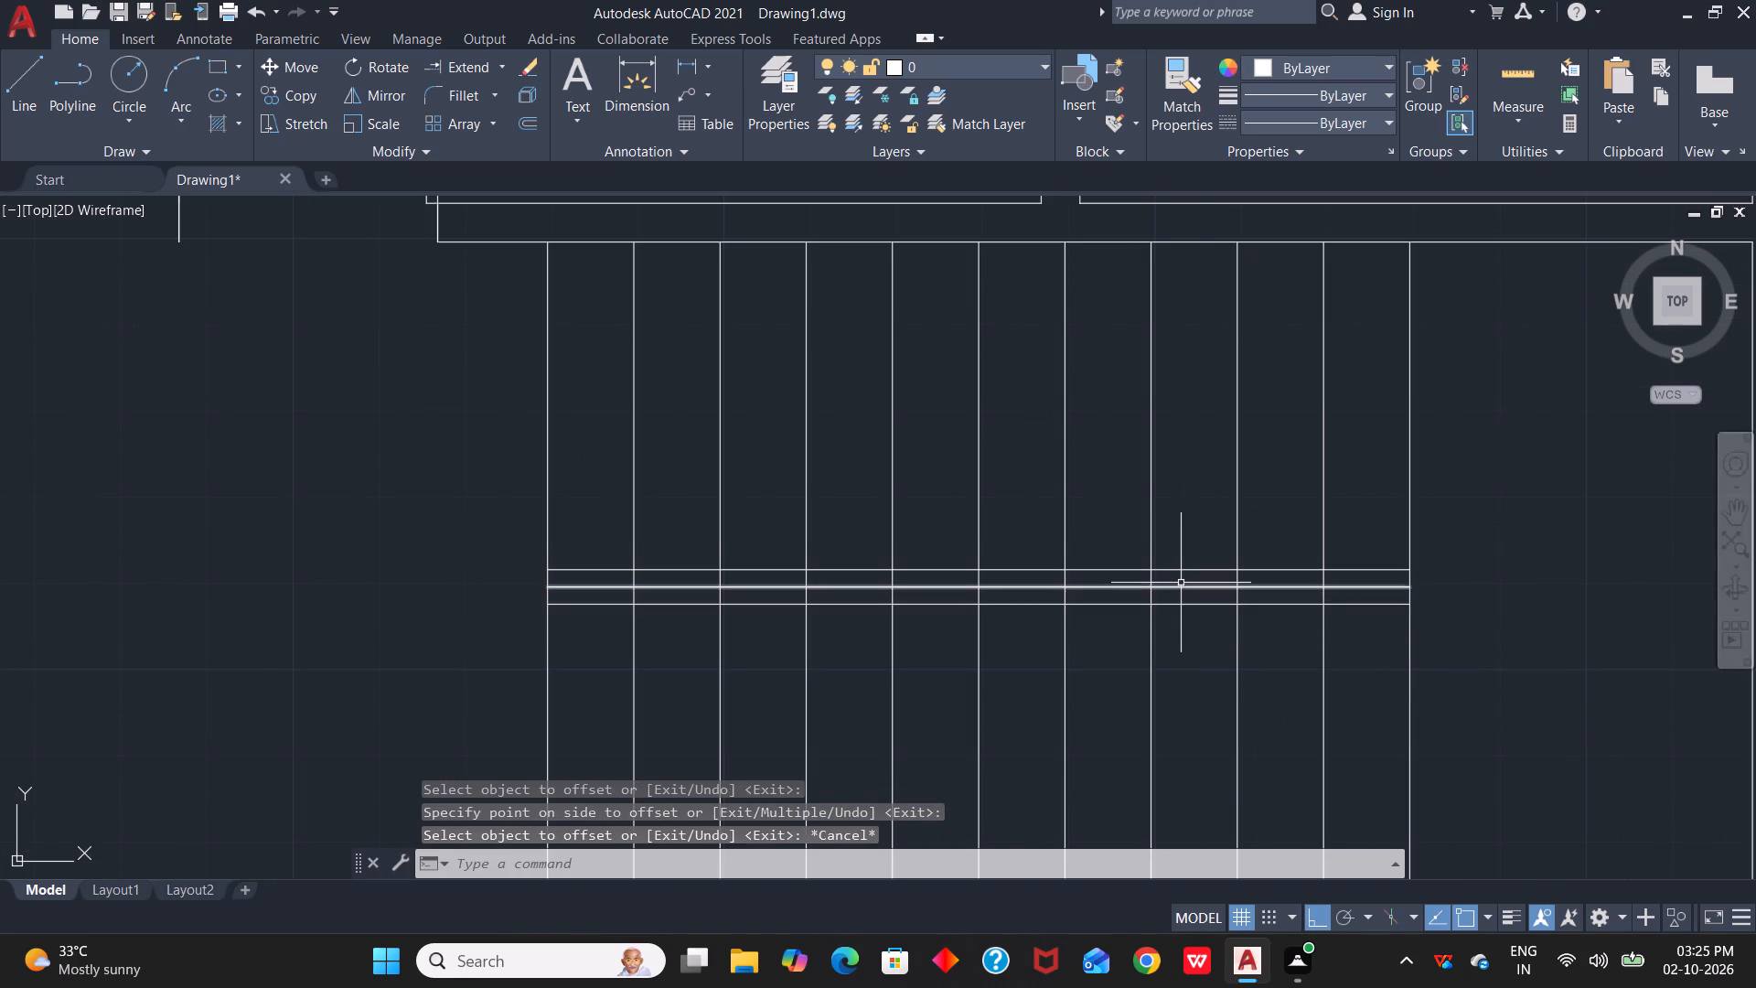
Delete the original stair centre line between the two offset lines.
left_click(1181, 588)
key("Delete")
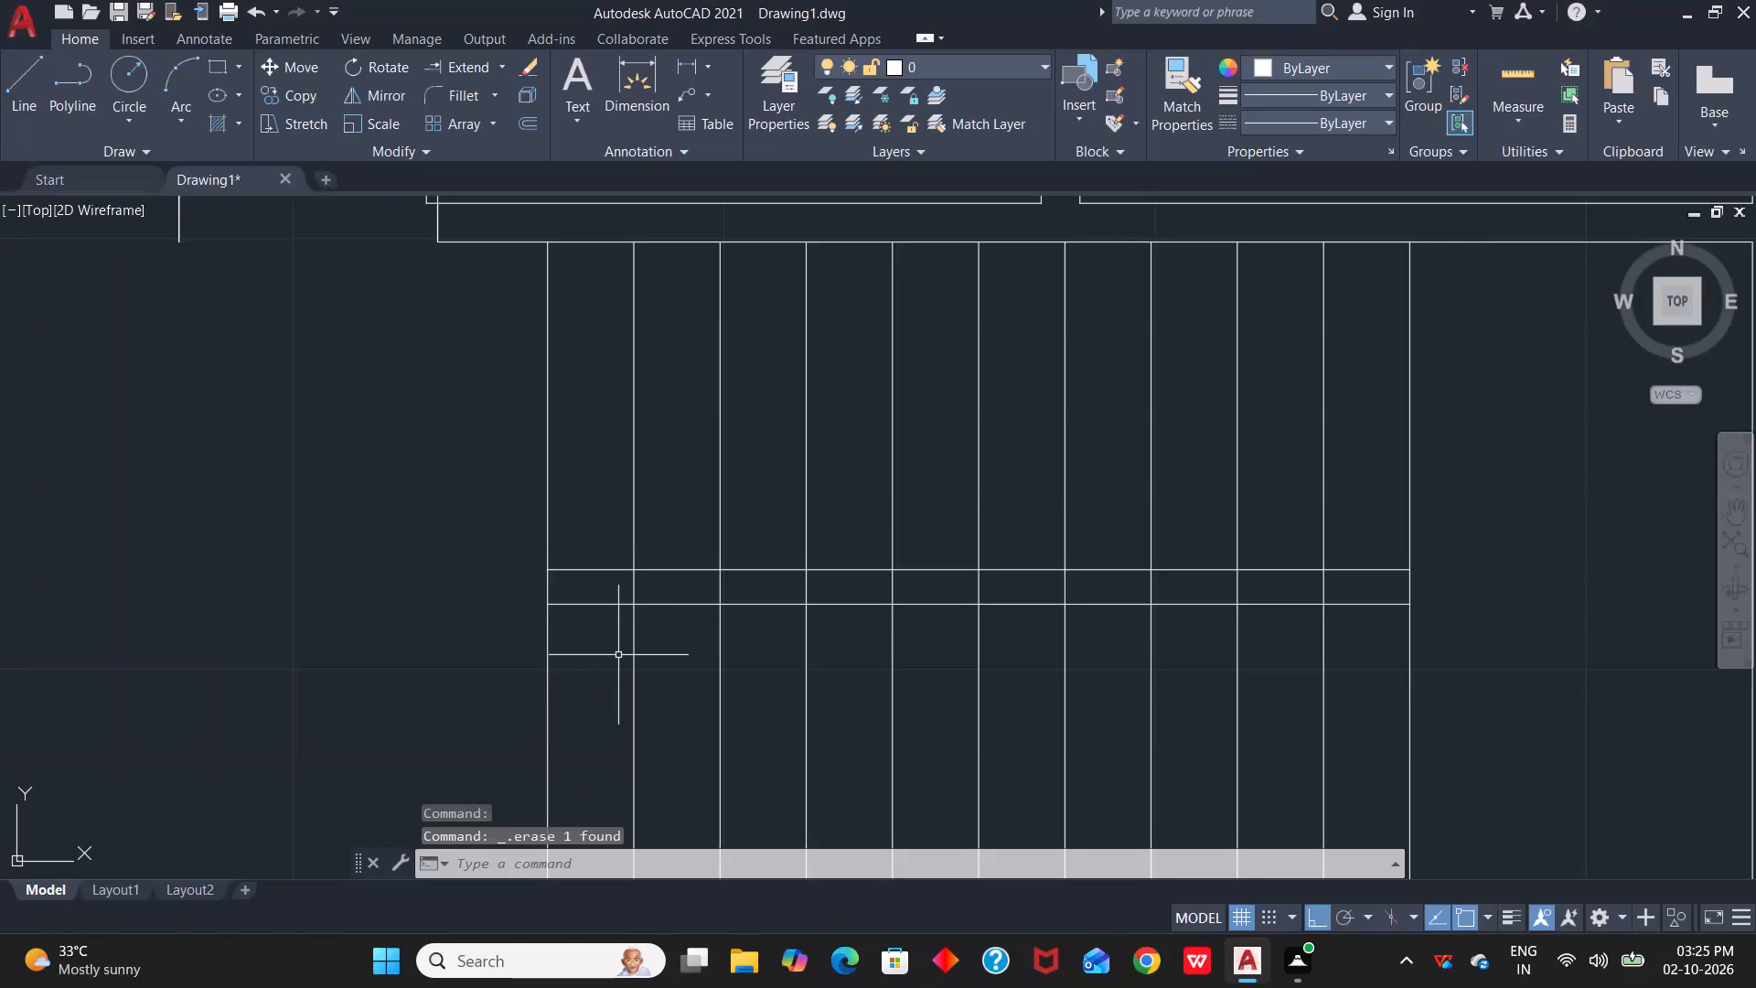
Trim the stair tread lines between the two horizontal centre lines to leave a clear 4" strip.
key("t")
key("r")
key("space")
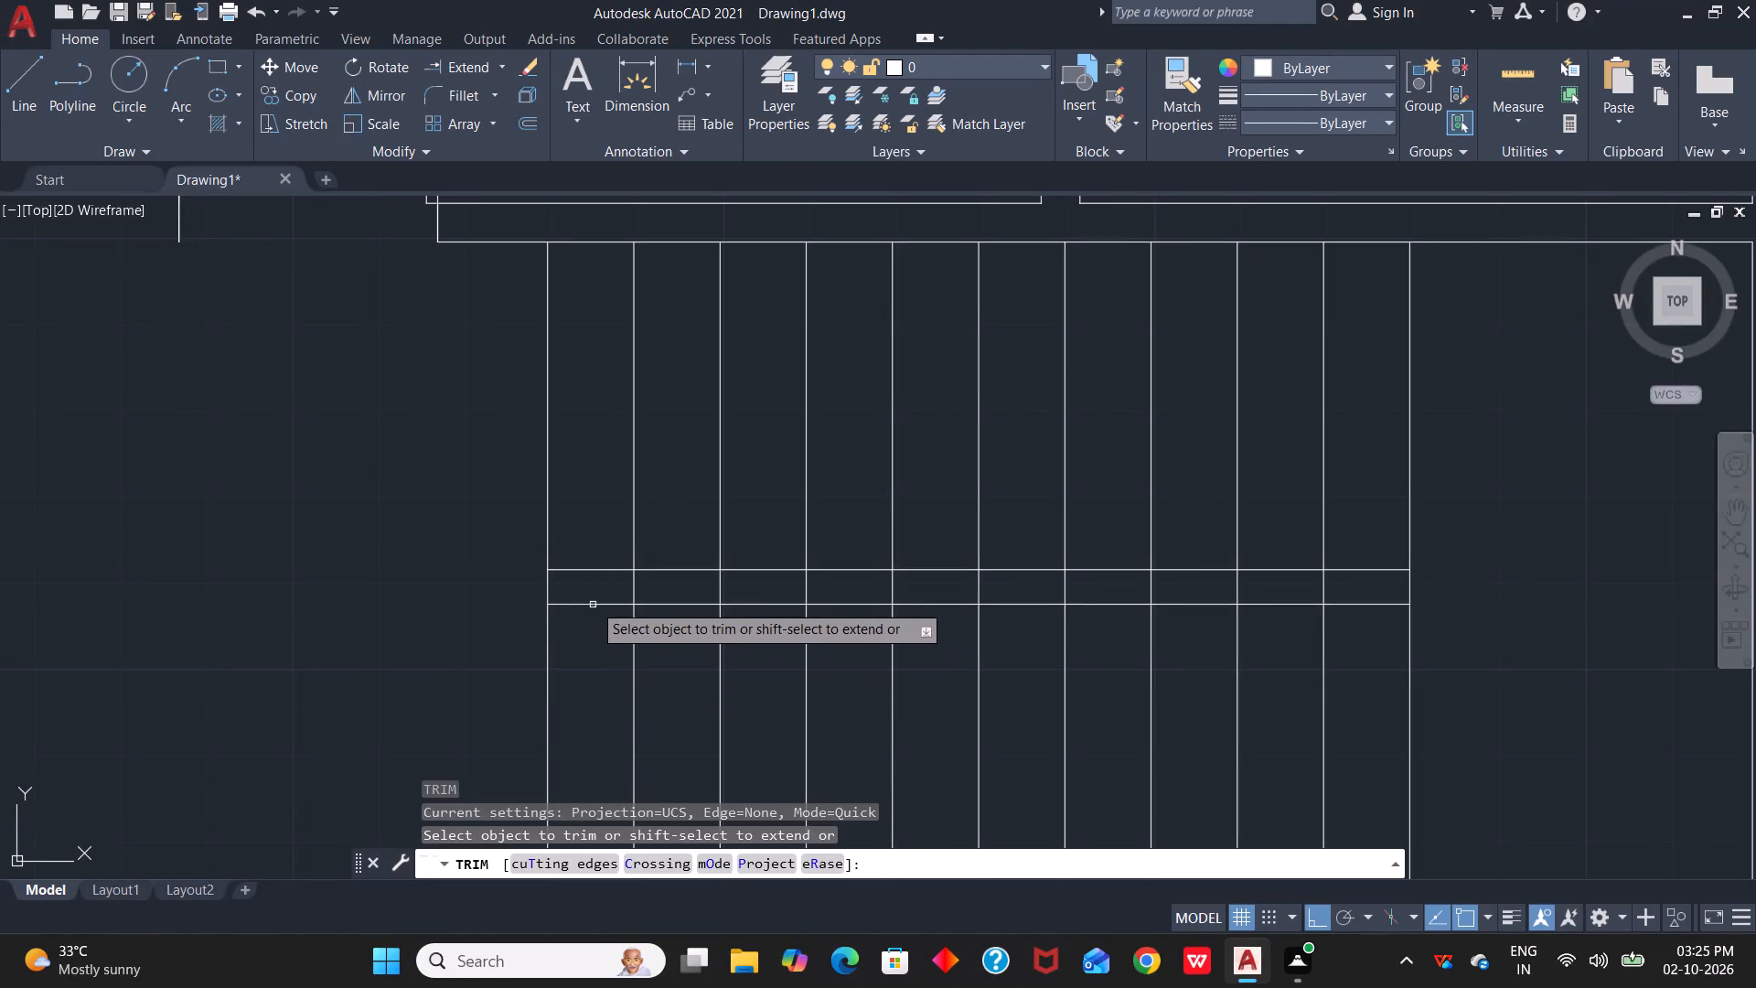
left_click(592, 583)
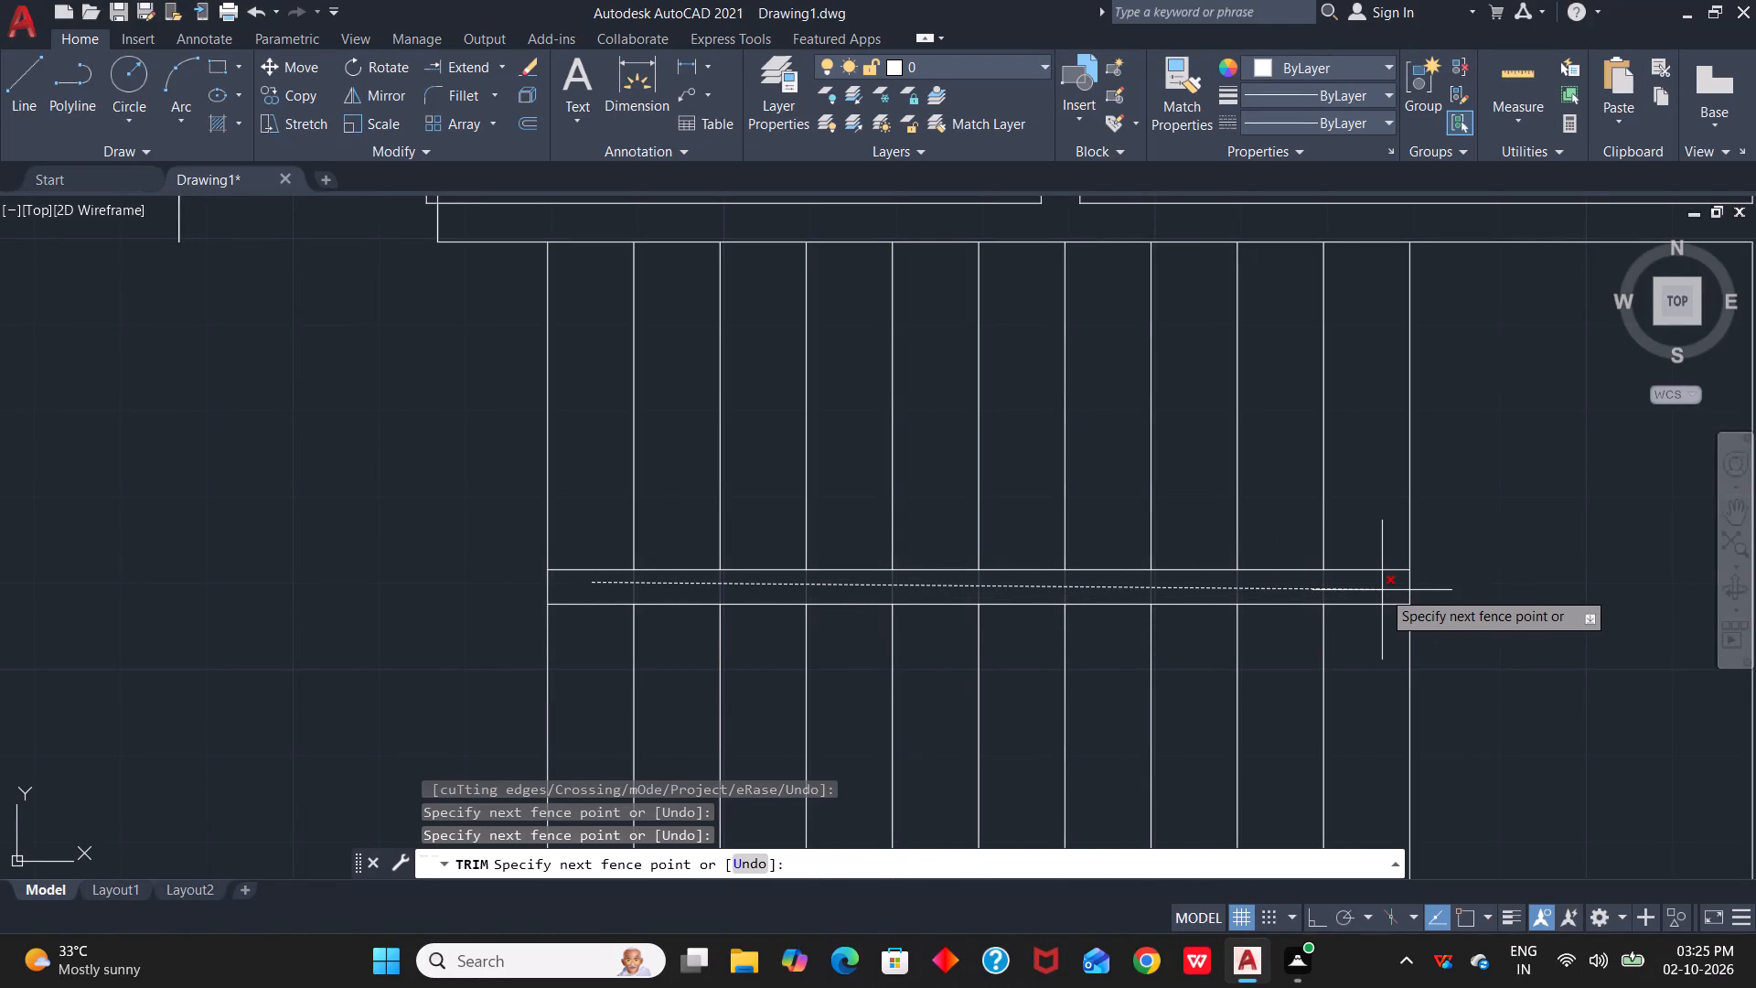
left_click(1382, 590)
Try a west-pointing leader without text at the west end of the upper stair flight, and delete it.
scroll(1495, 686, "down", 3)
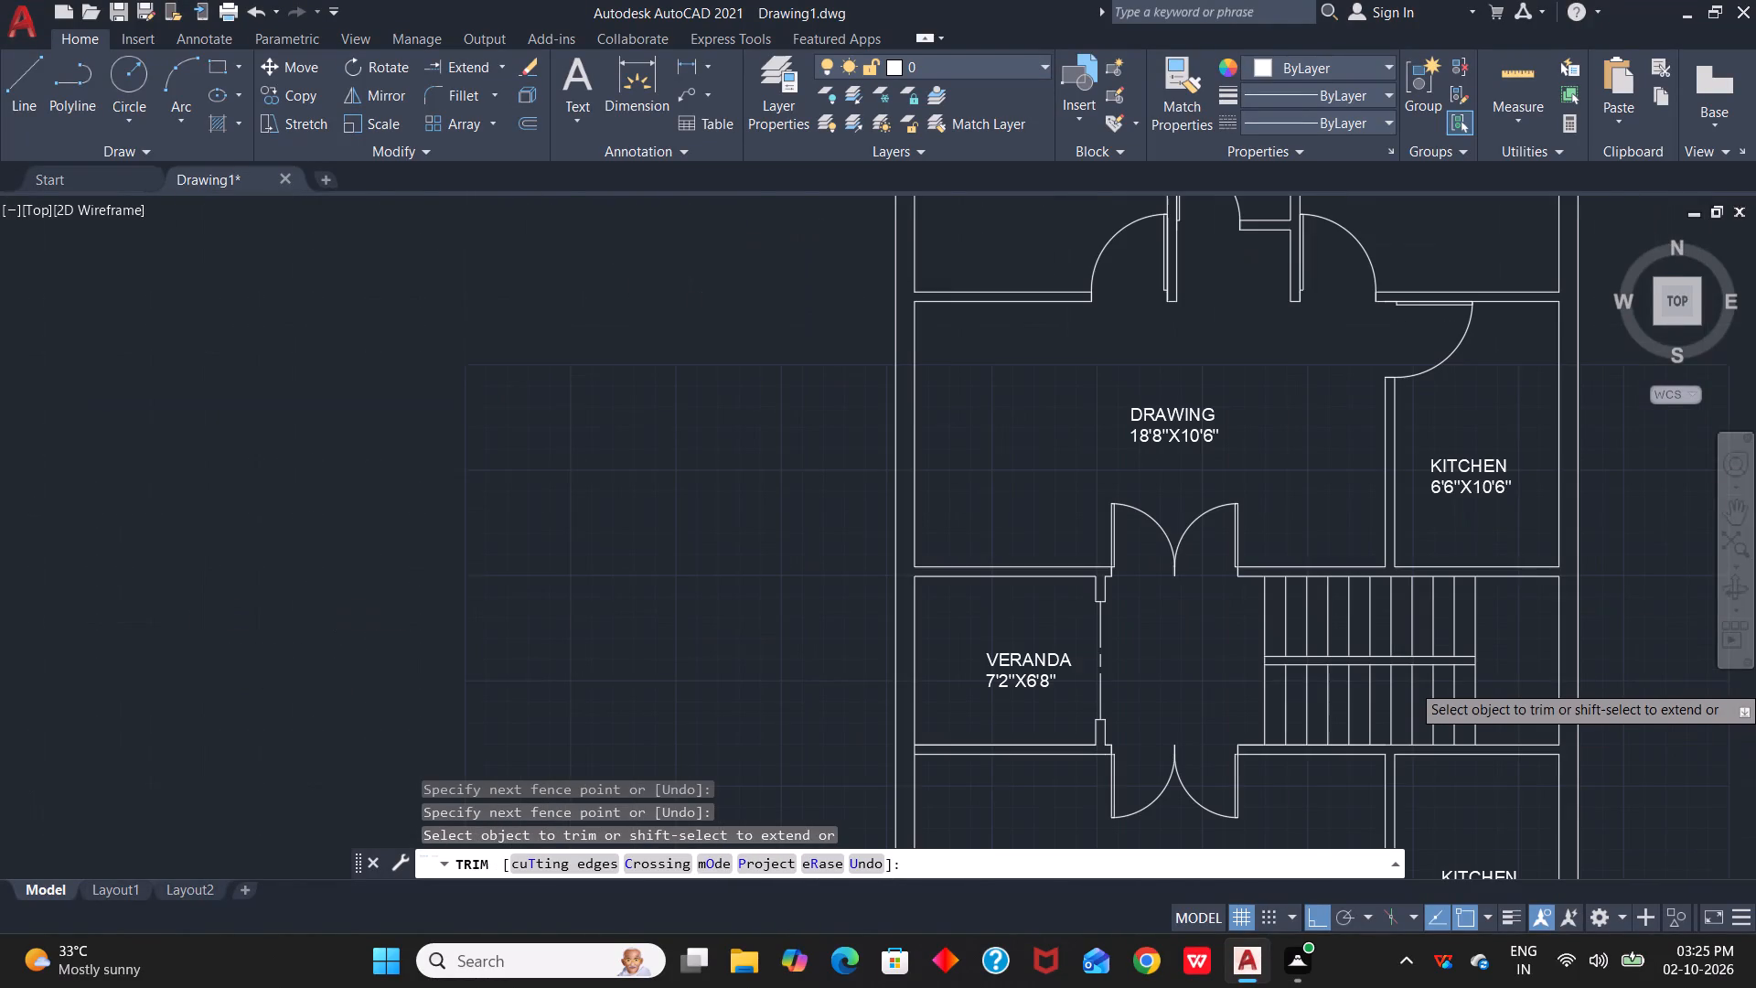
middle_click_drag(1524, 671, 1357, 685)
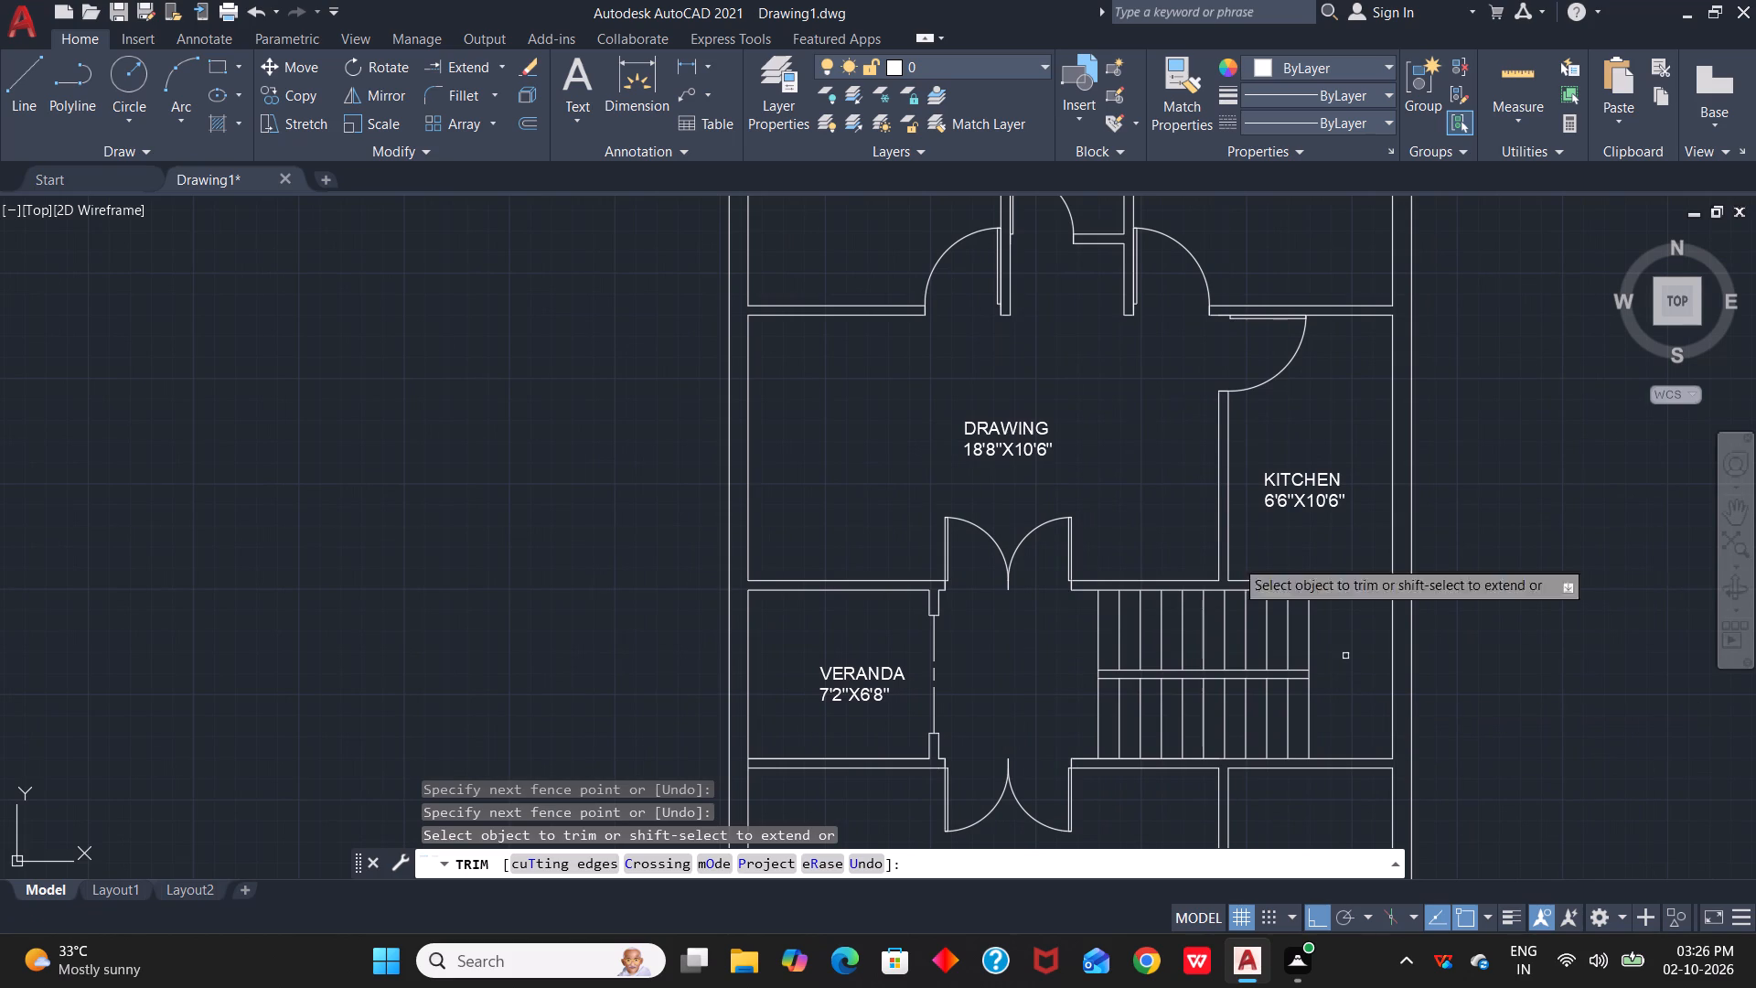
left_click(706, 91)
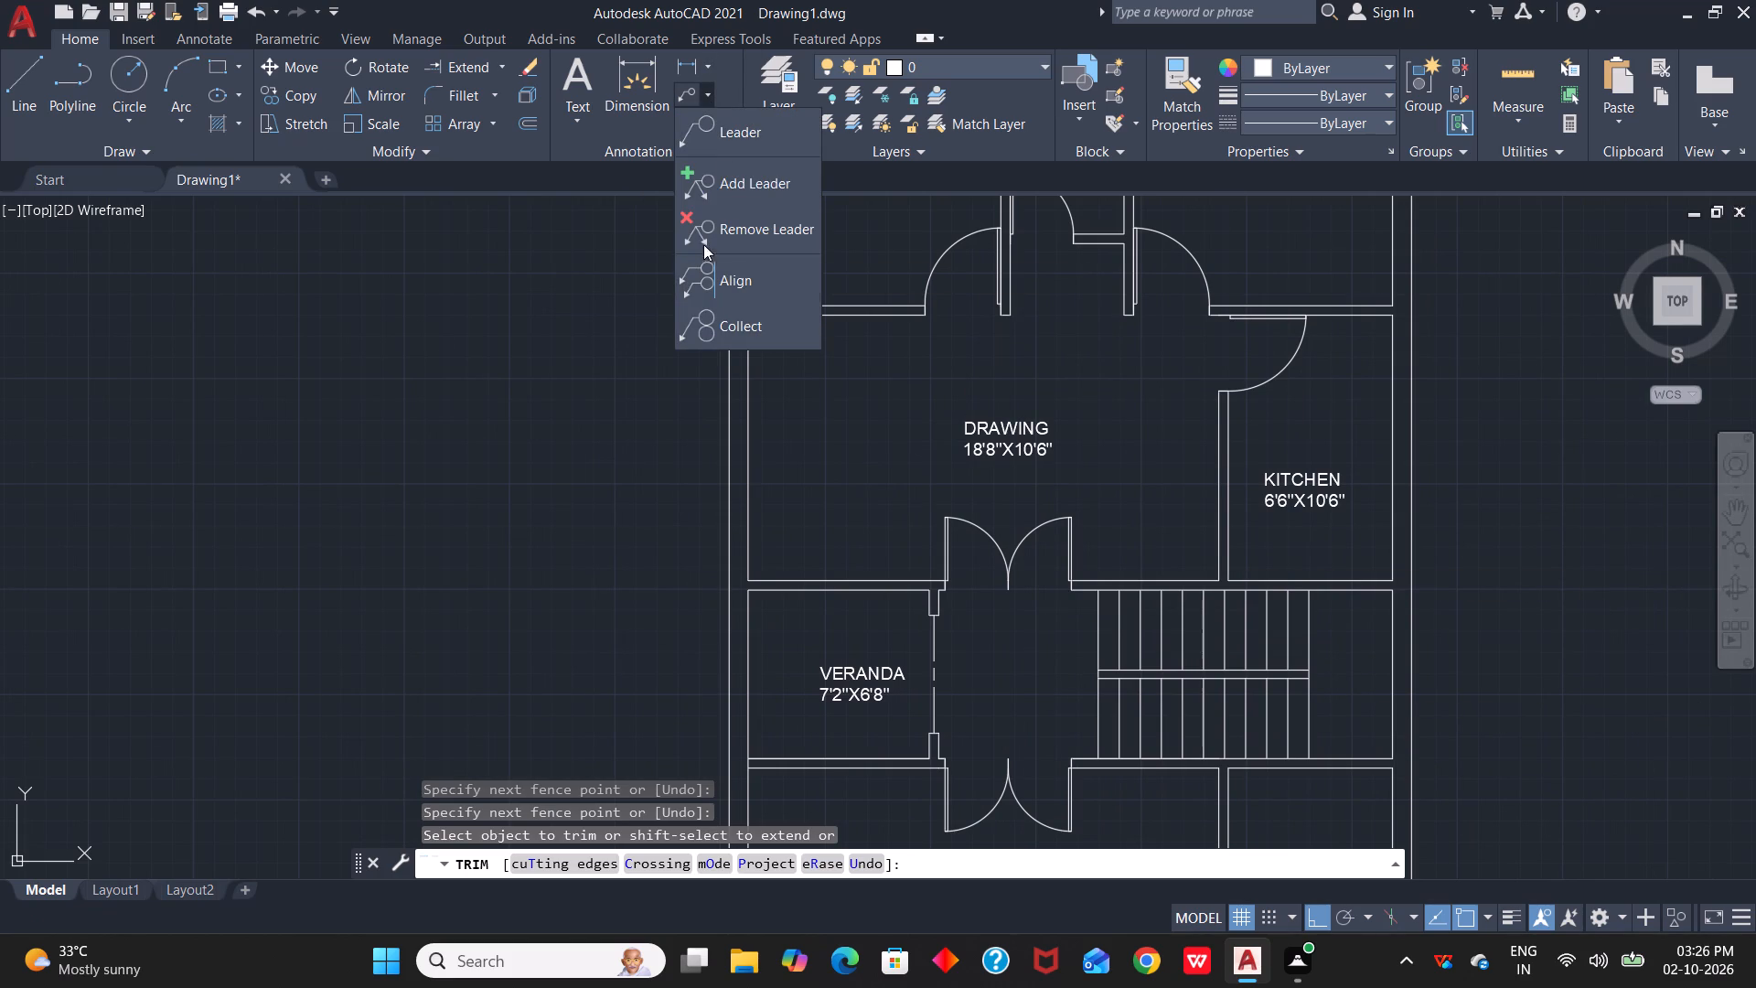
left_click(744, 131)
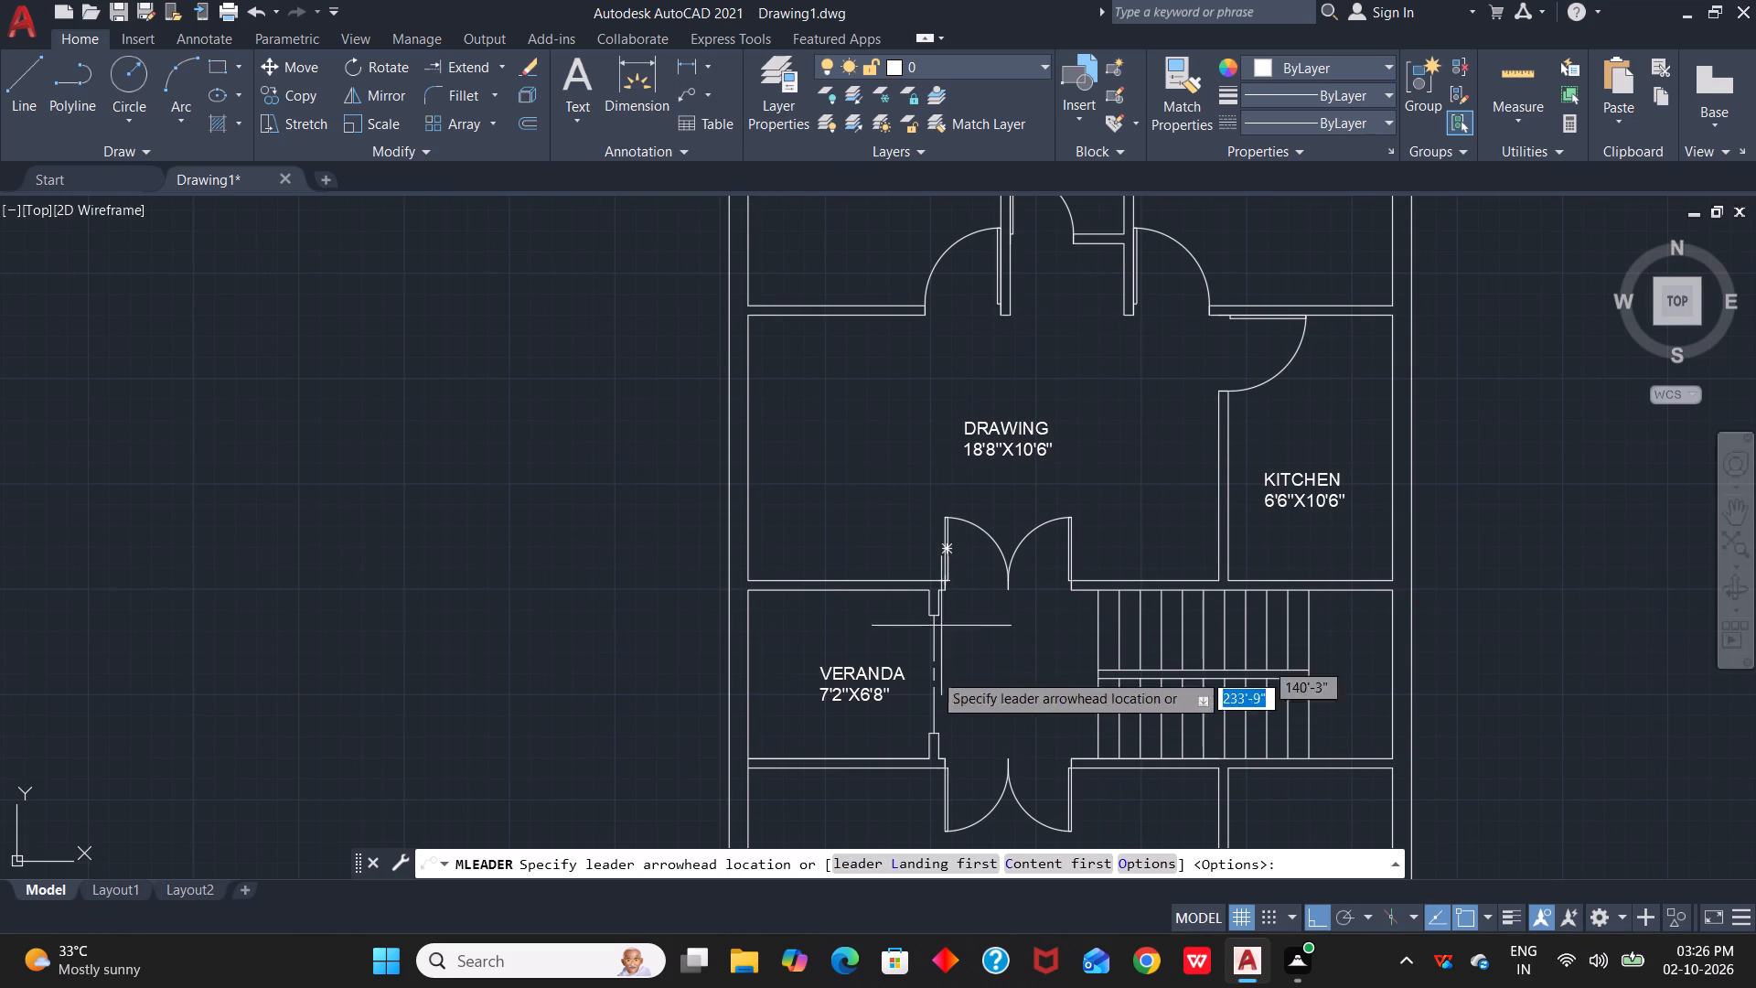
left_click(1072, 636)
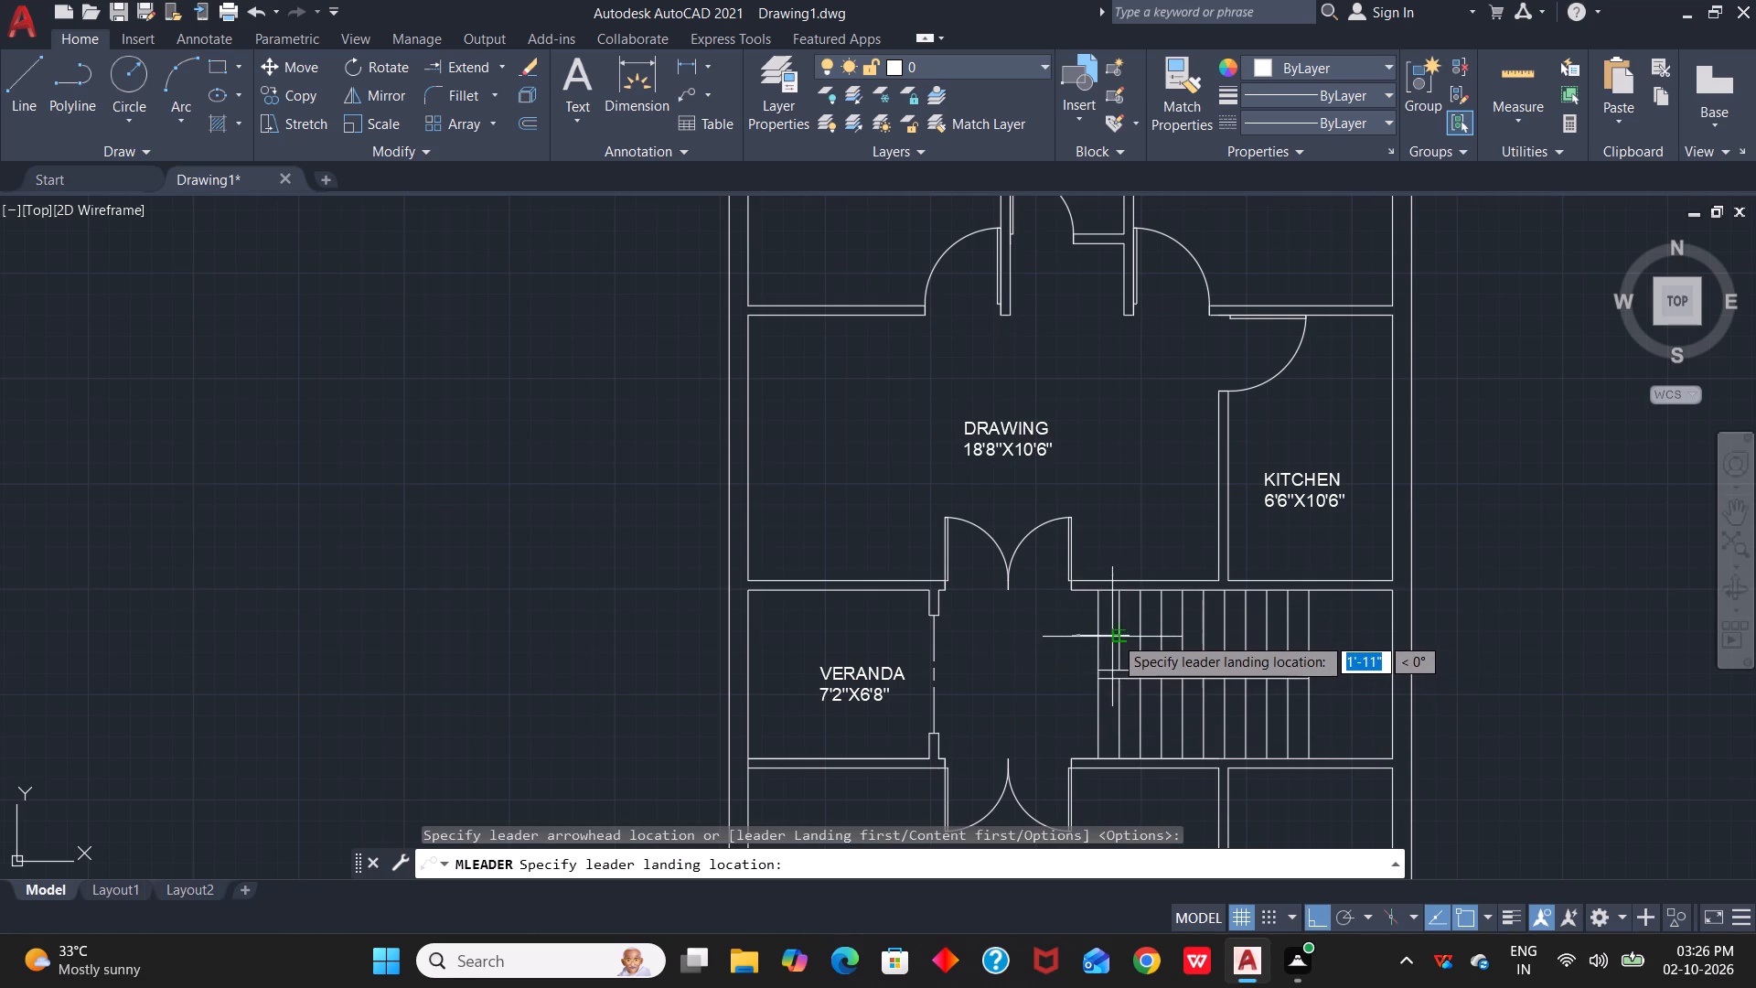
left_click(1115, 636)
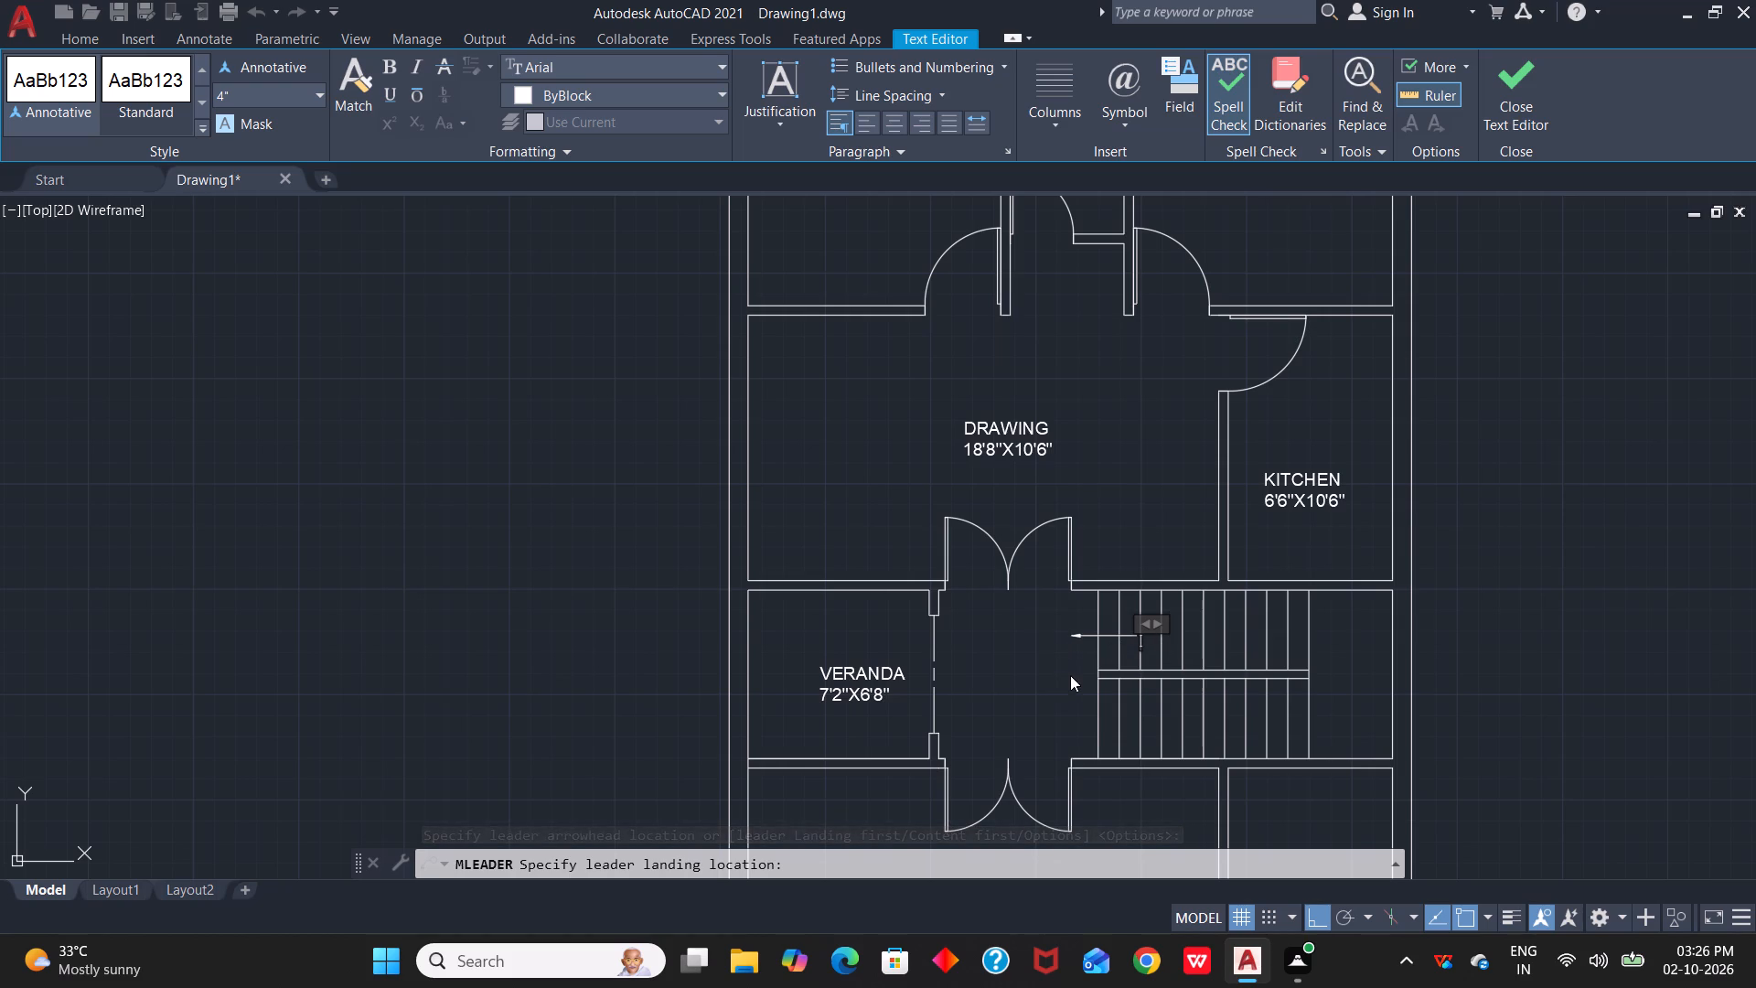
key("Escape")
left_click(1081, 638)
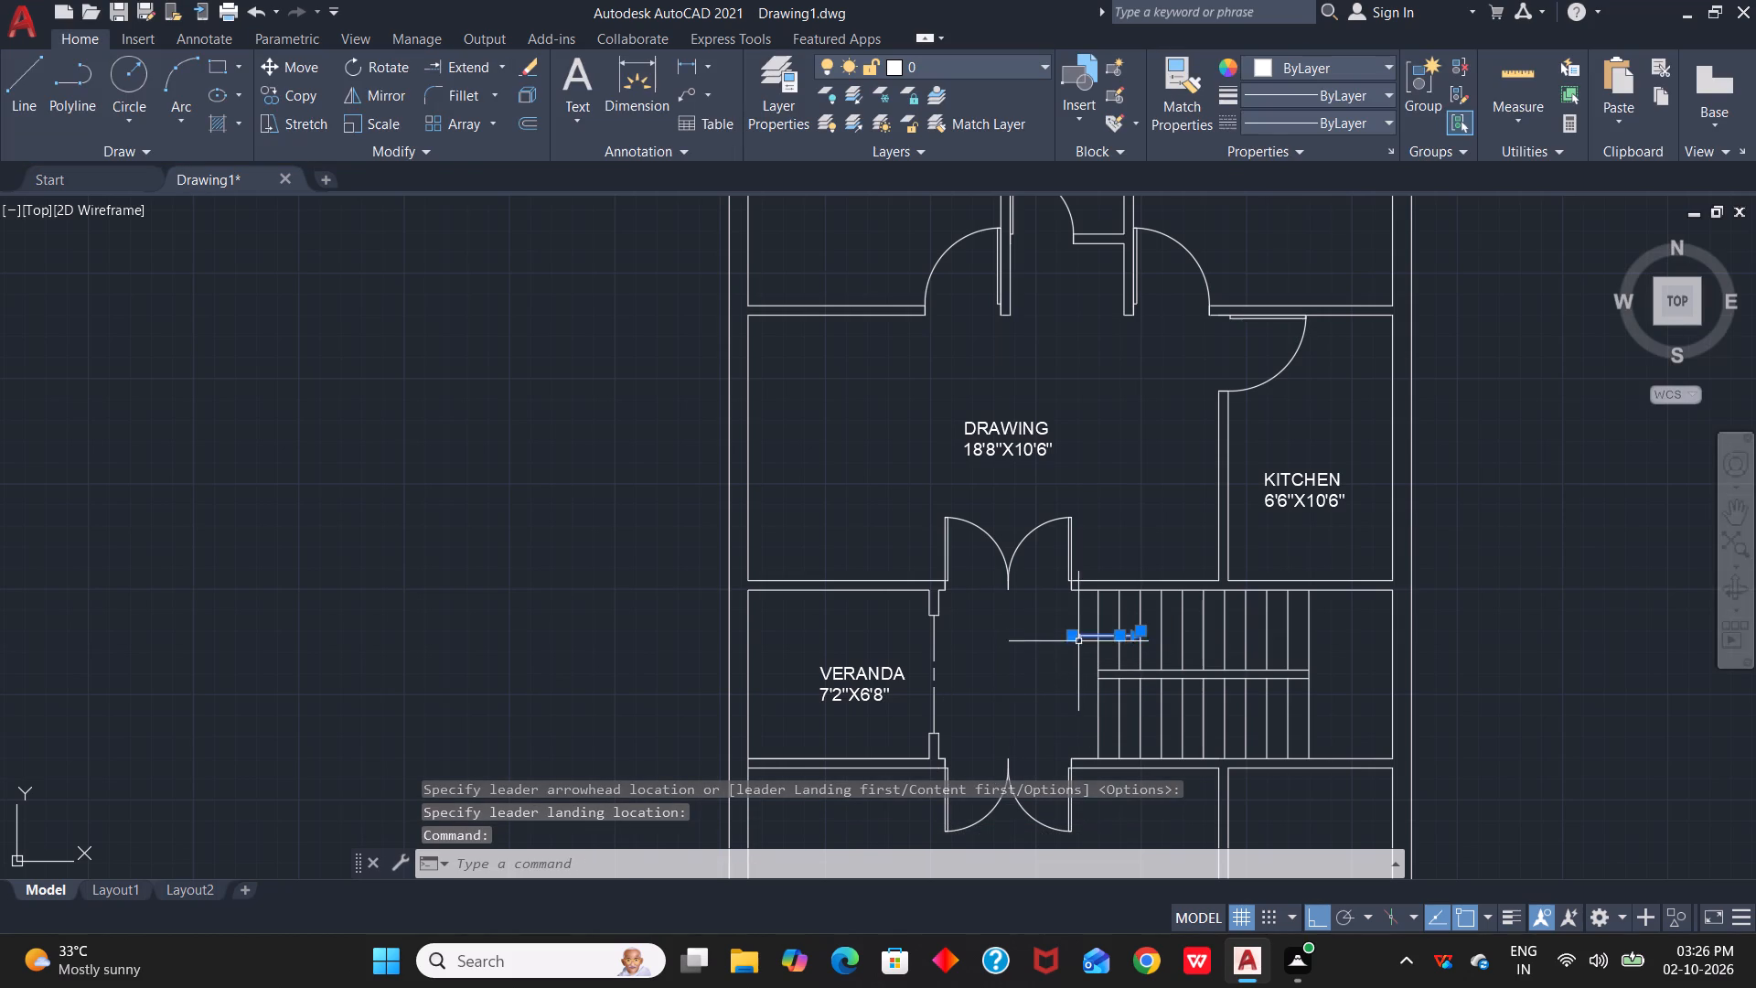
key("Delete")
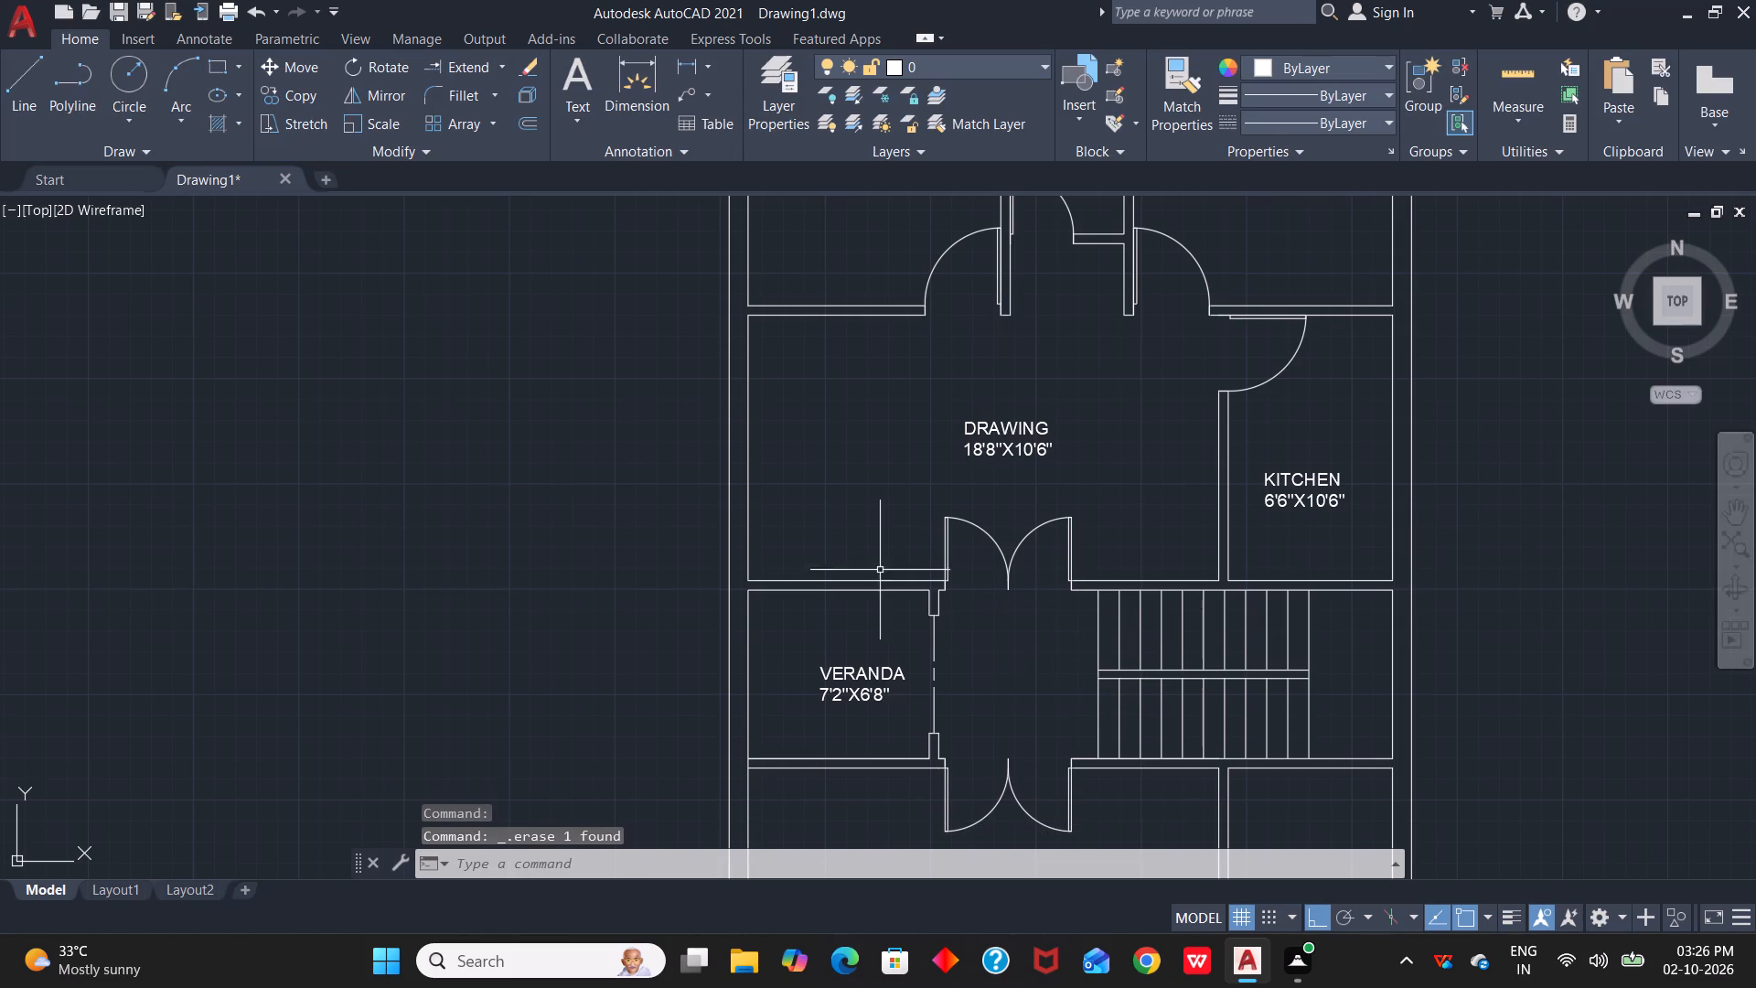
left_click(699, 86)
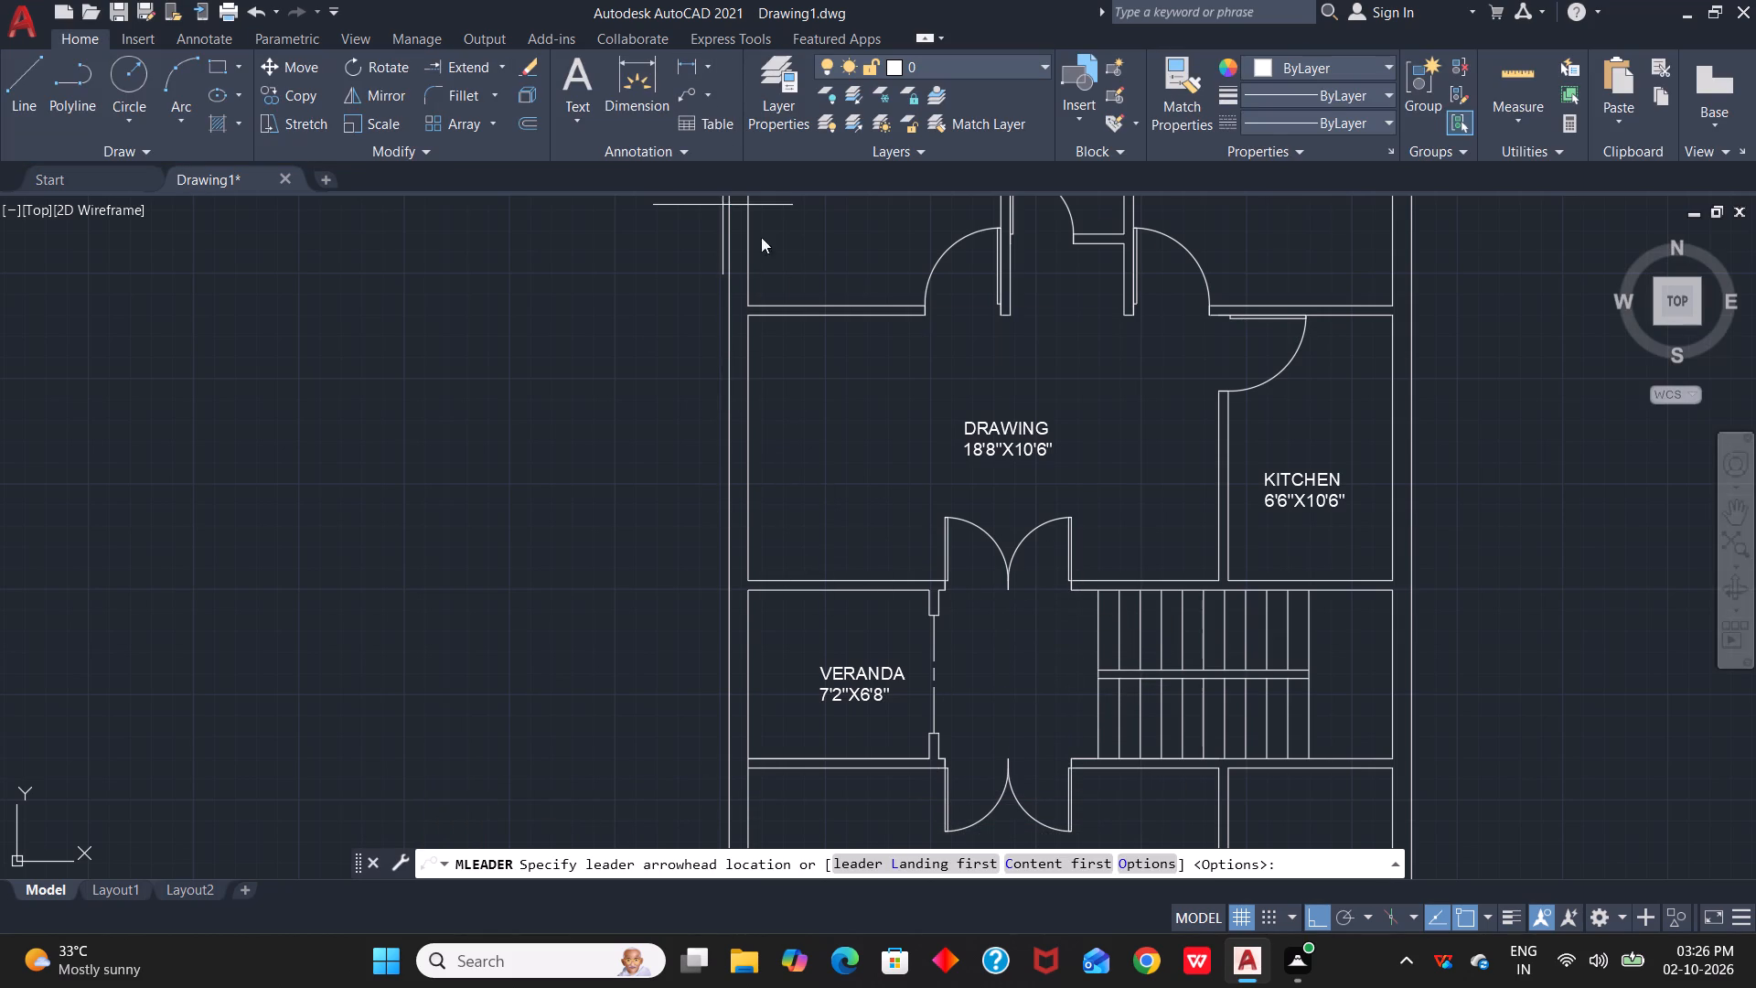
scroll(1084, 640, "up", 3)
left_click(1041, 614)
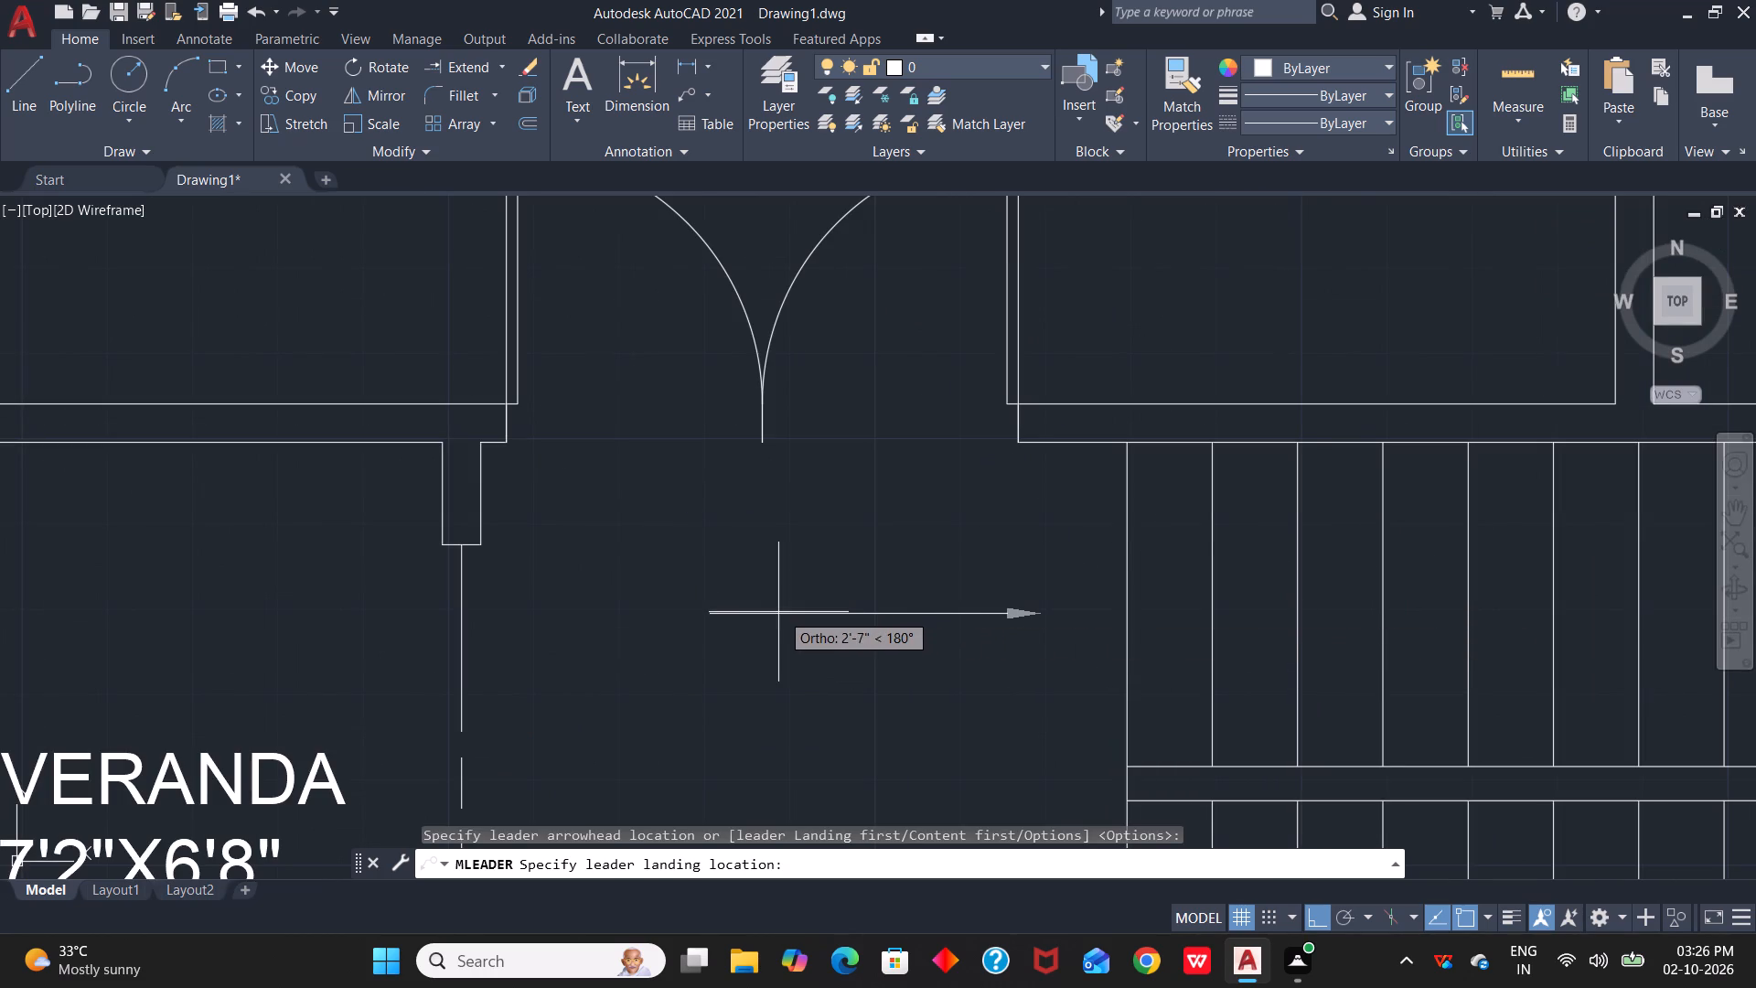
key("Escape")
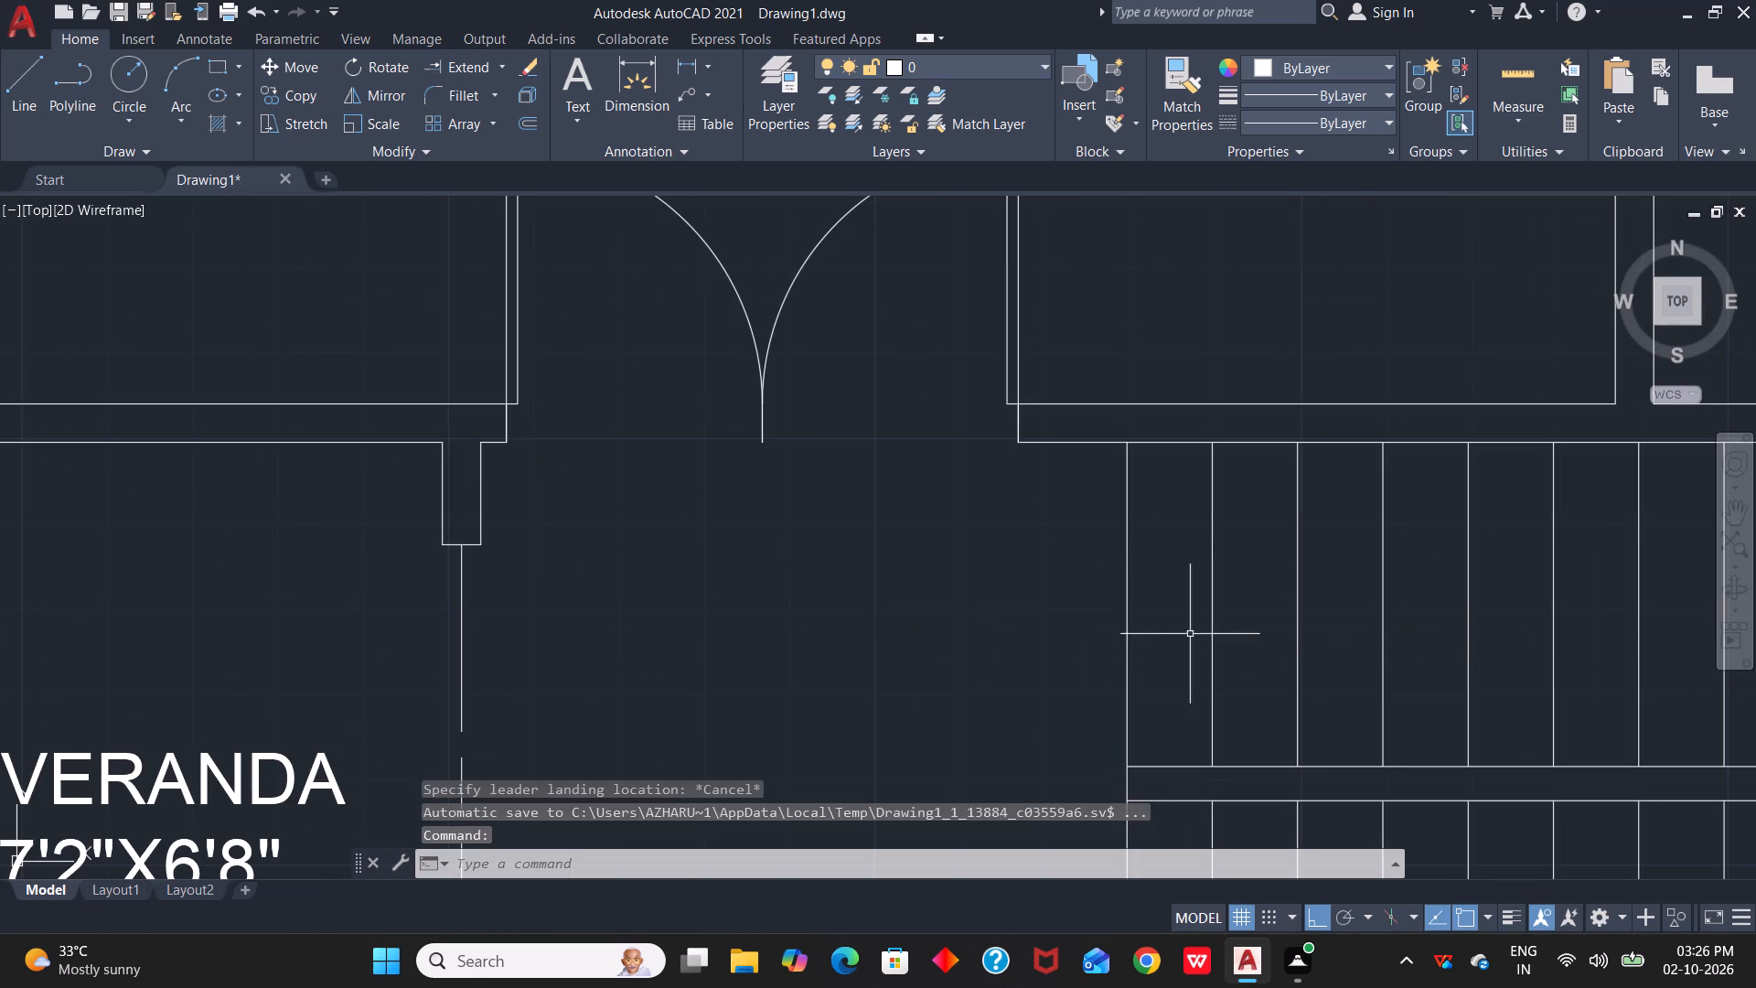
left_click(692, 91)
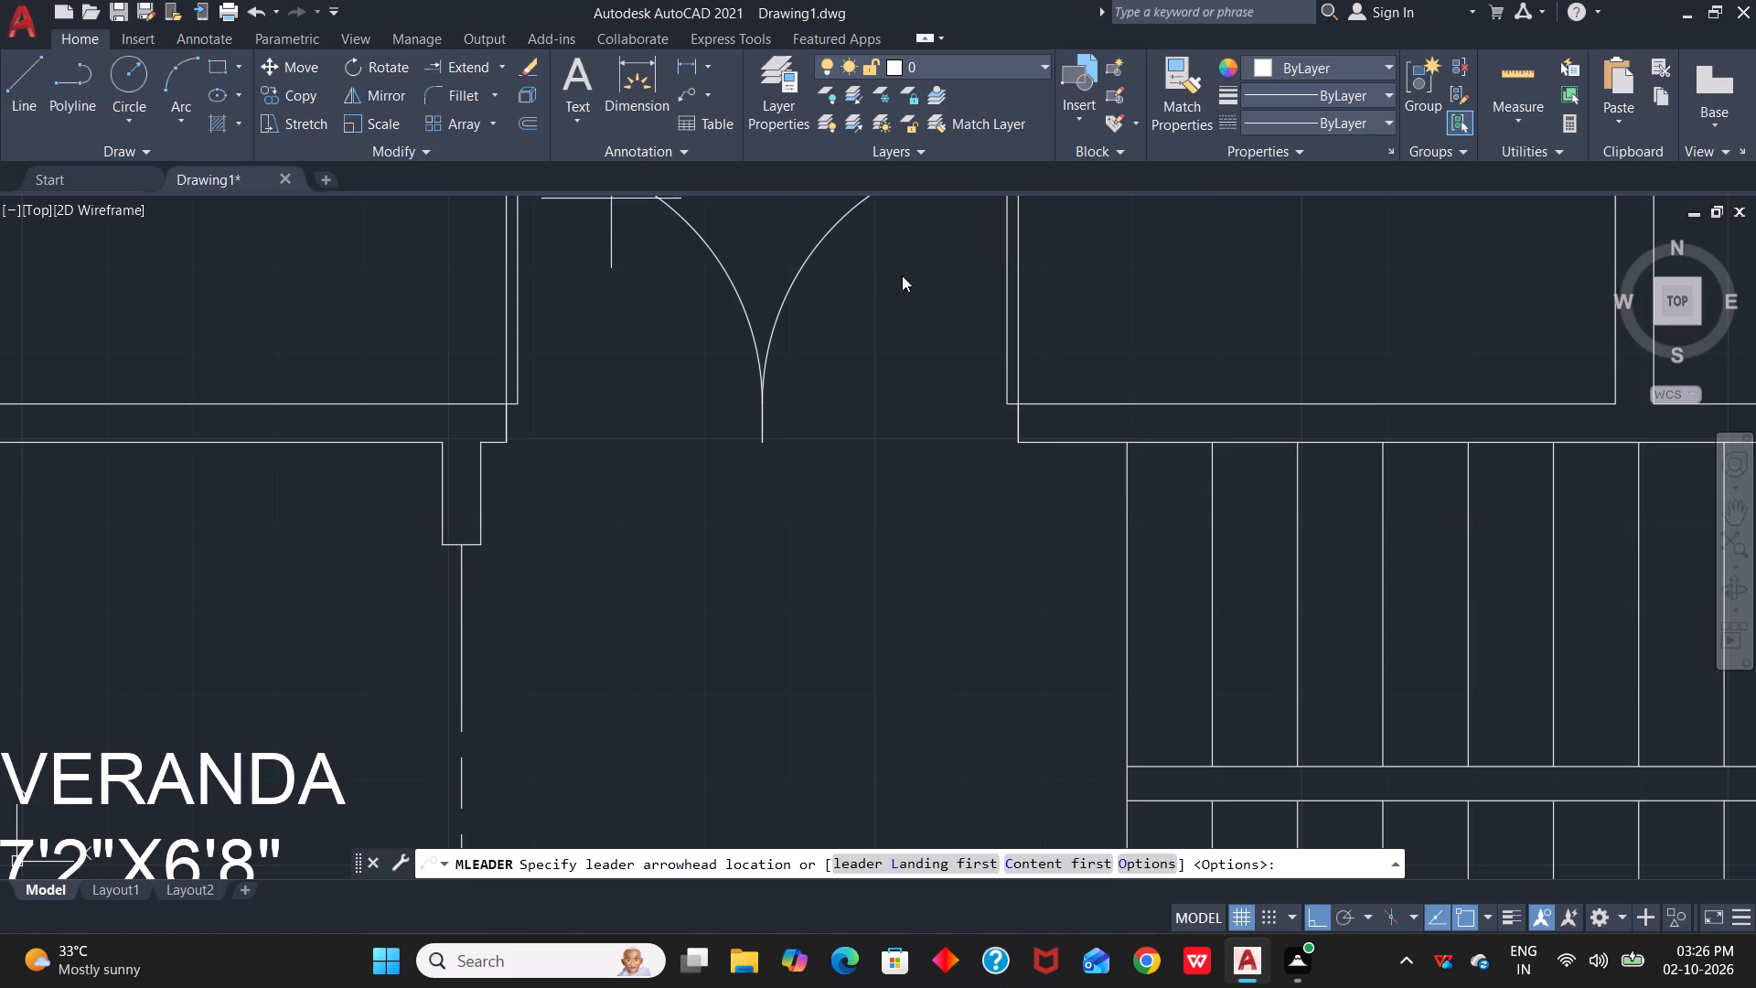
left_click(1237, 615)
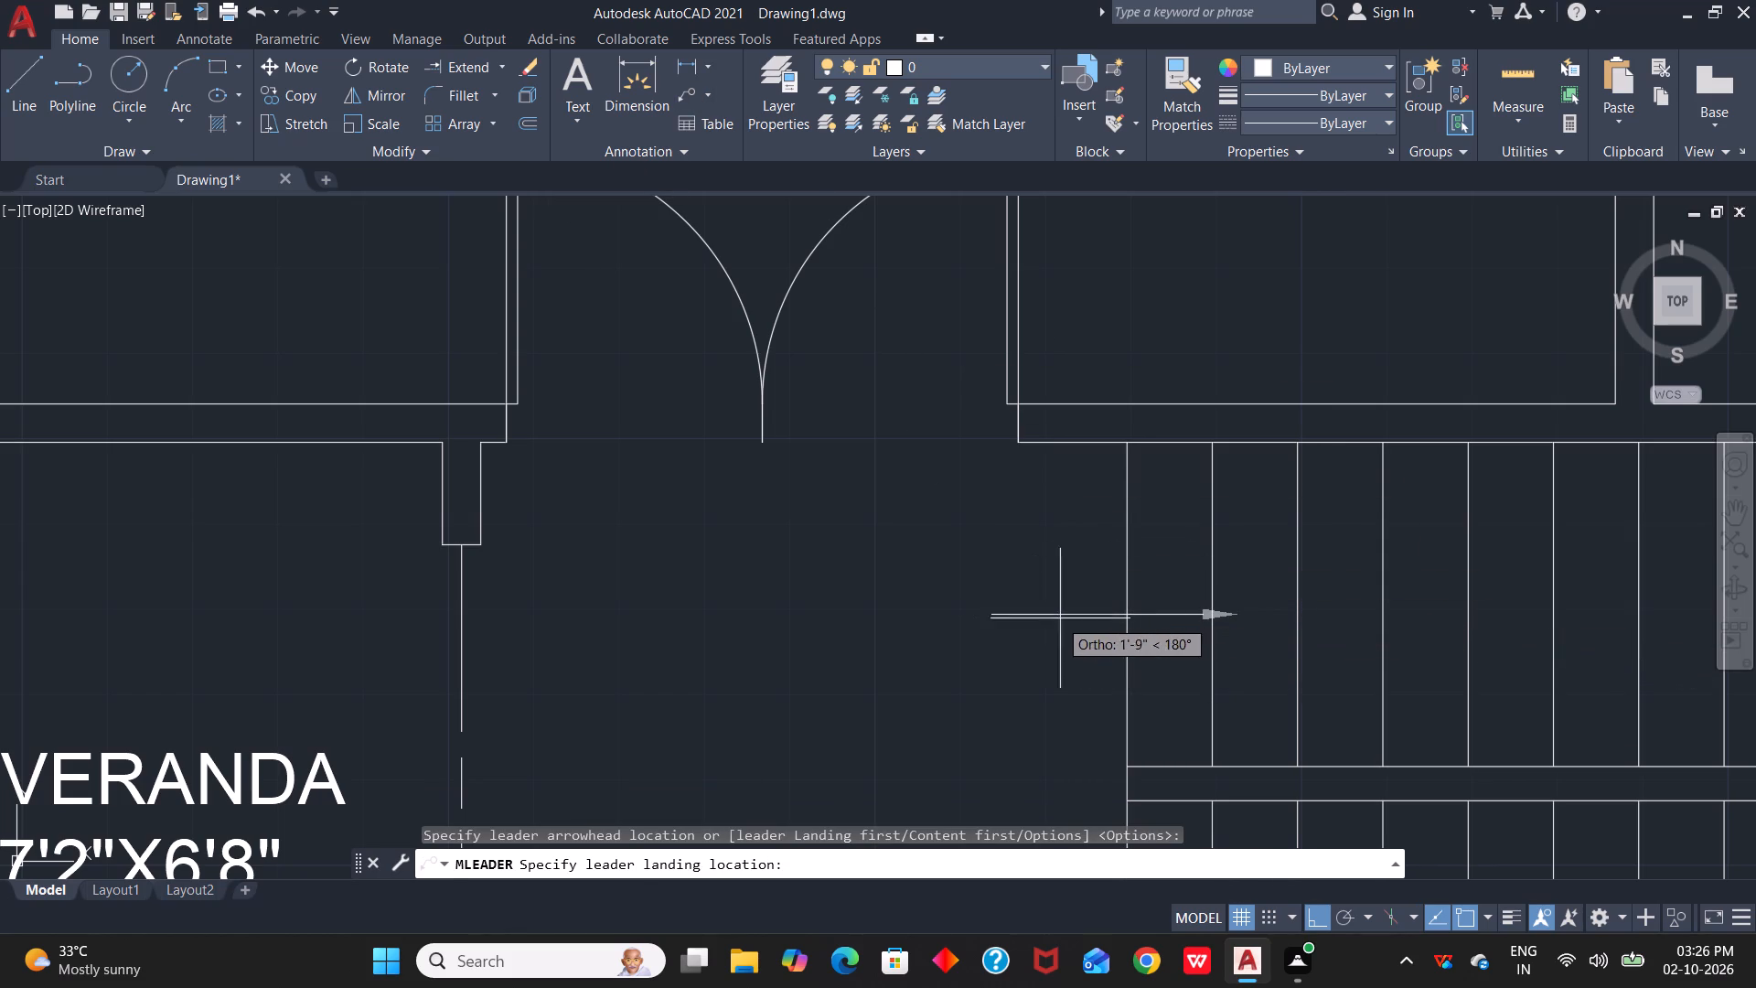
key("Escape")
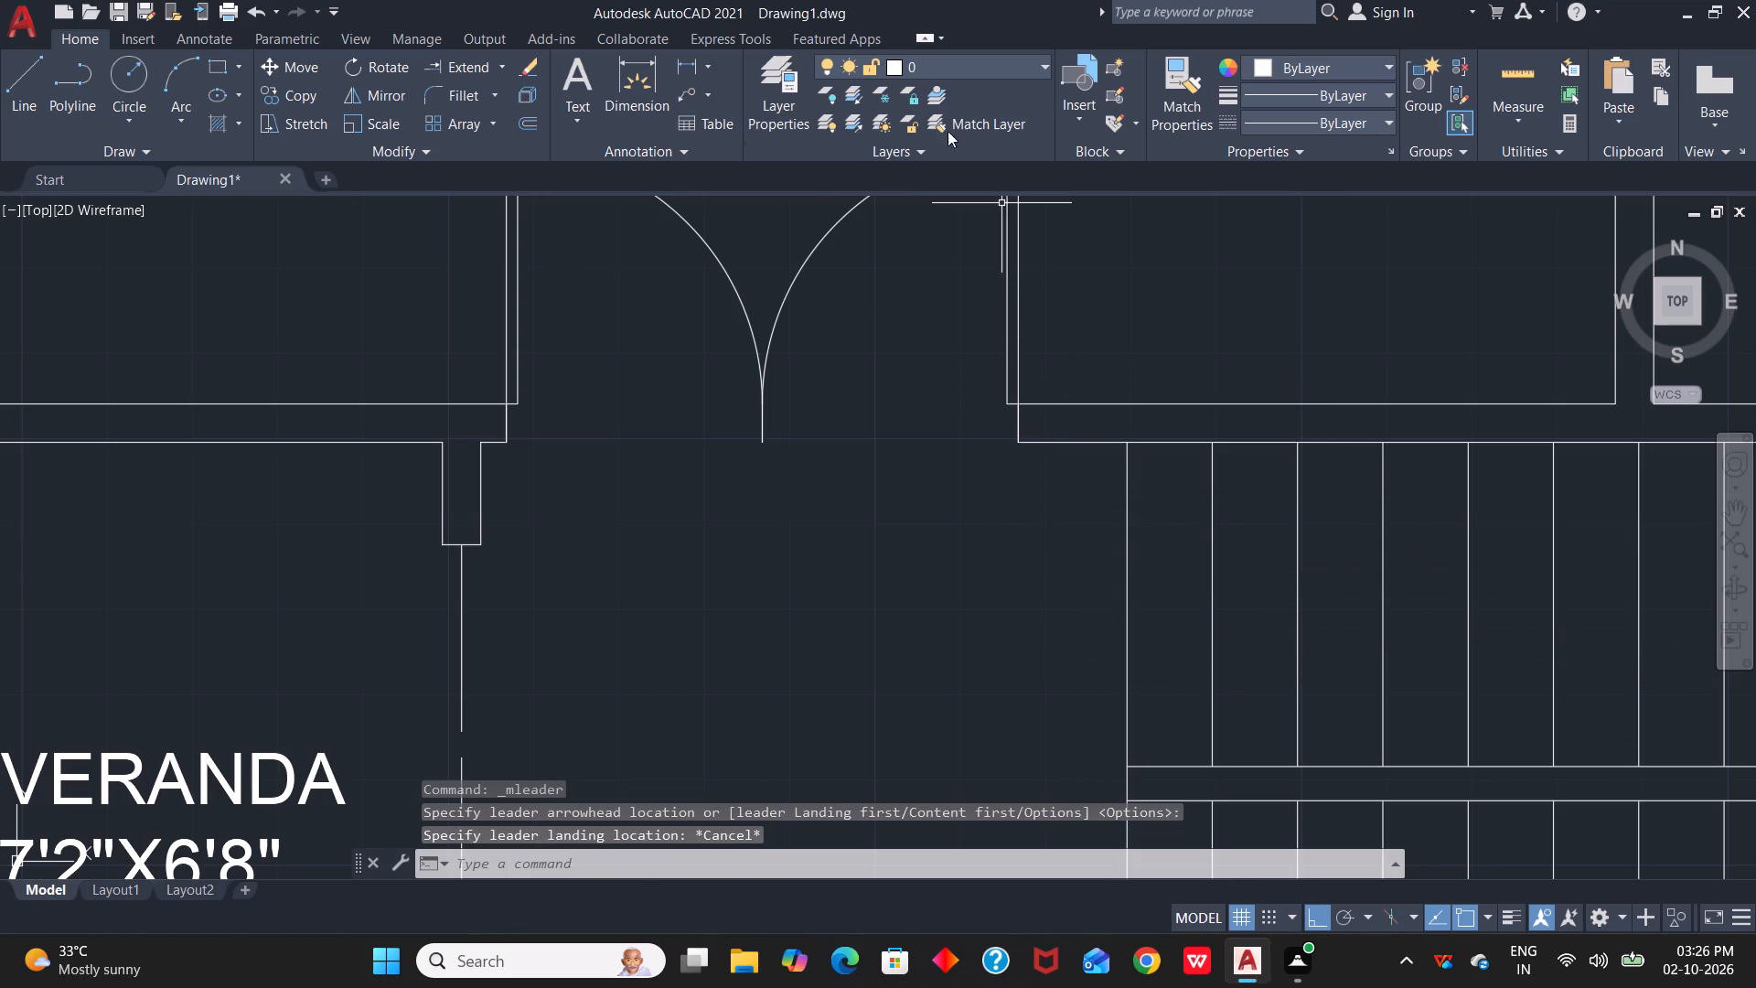
Add a leader labelled "UP" in the passage, its arrowhead pointing east into the upper flight's second tread, about 1'-9" long.
left_click(691, 97)
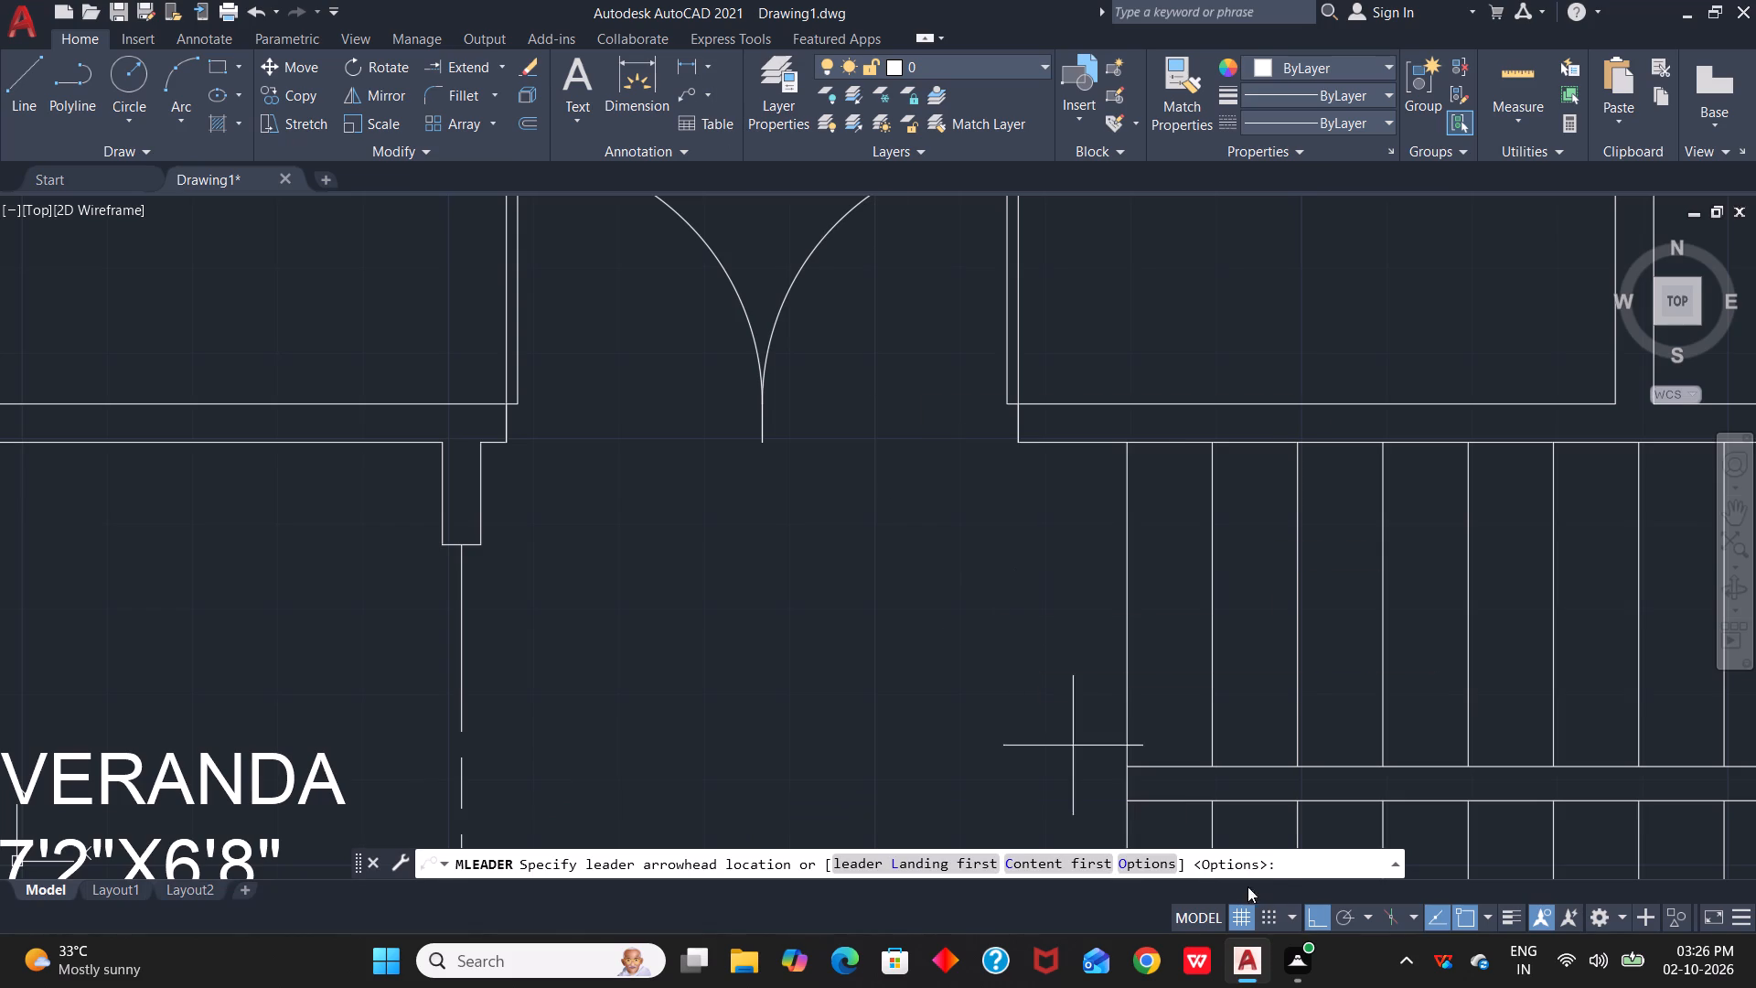
left_click(1253, 603)
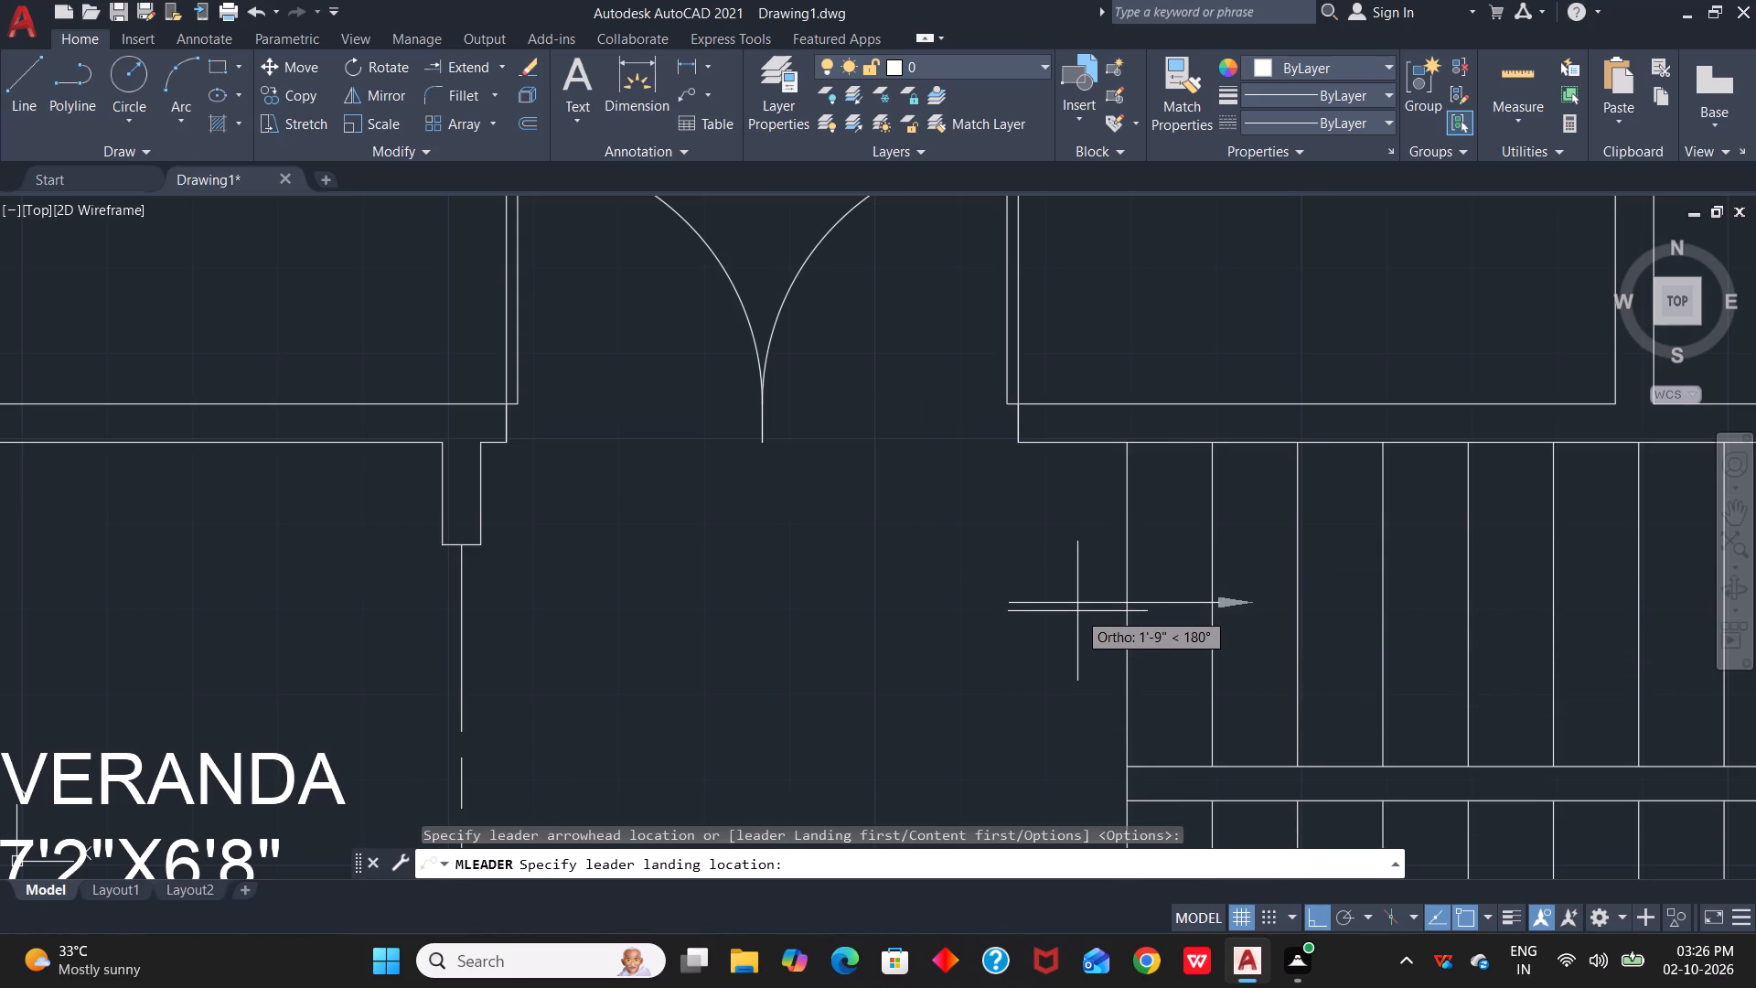
left_click(1077, 611)
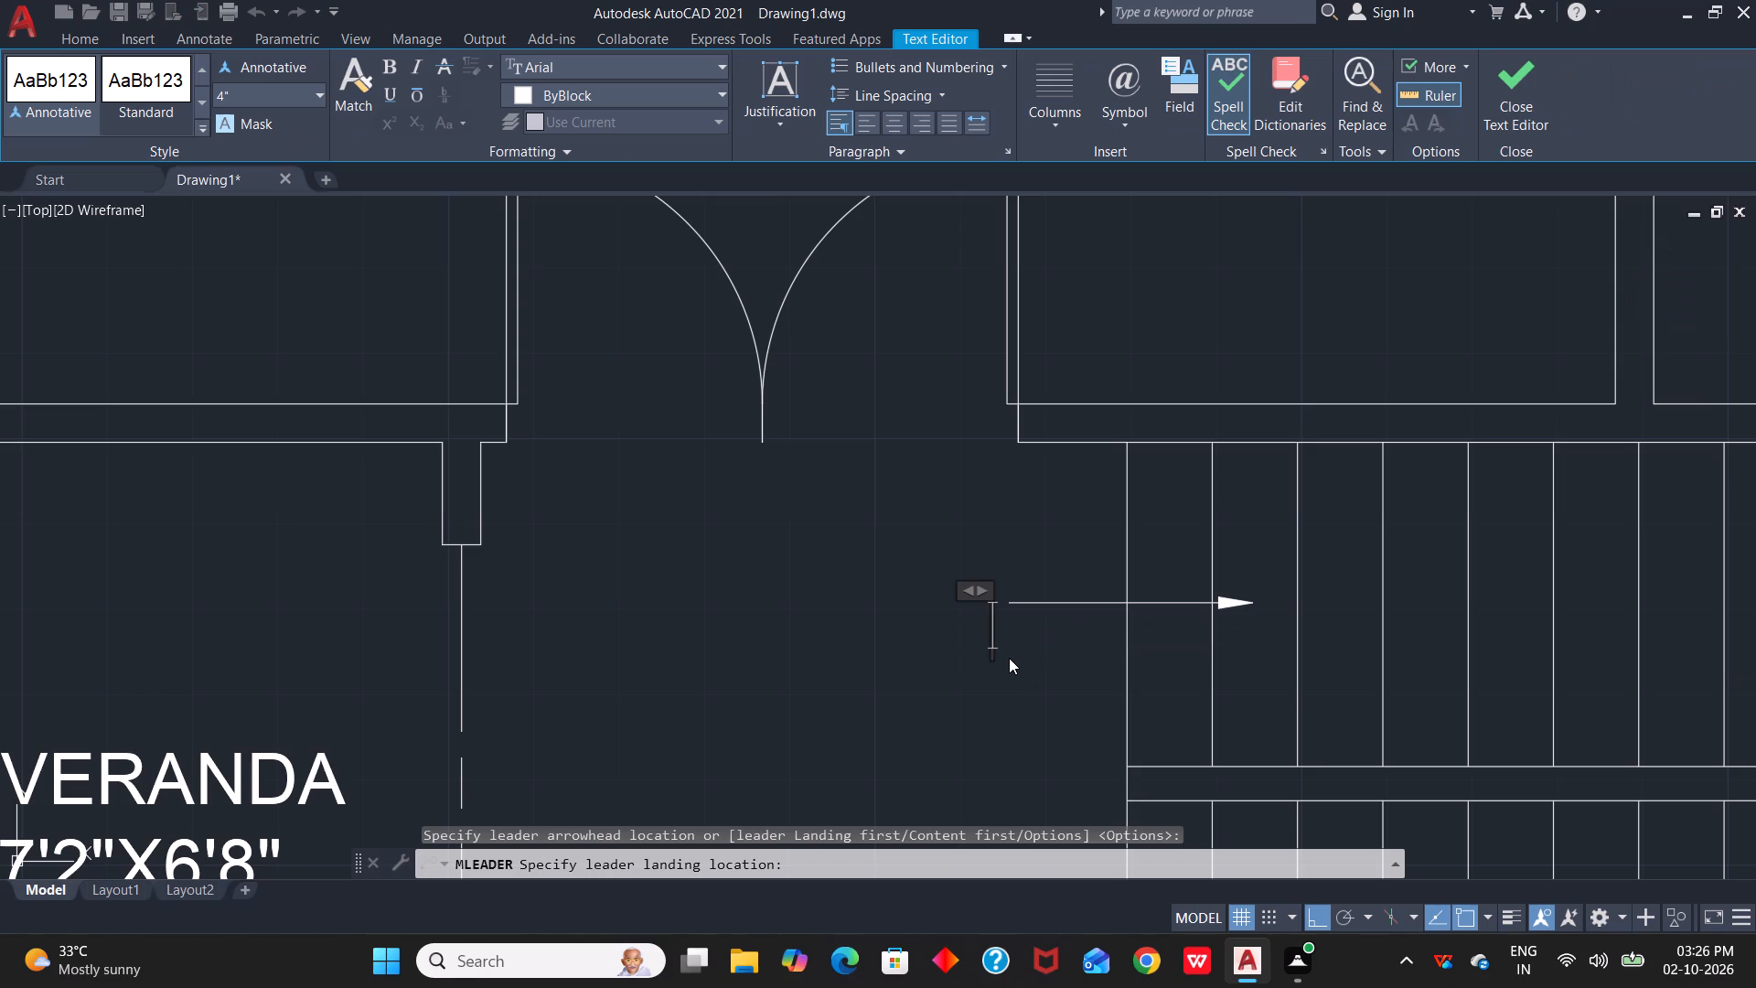
type("UP")
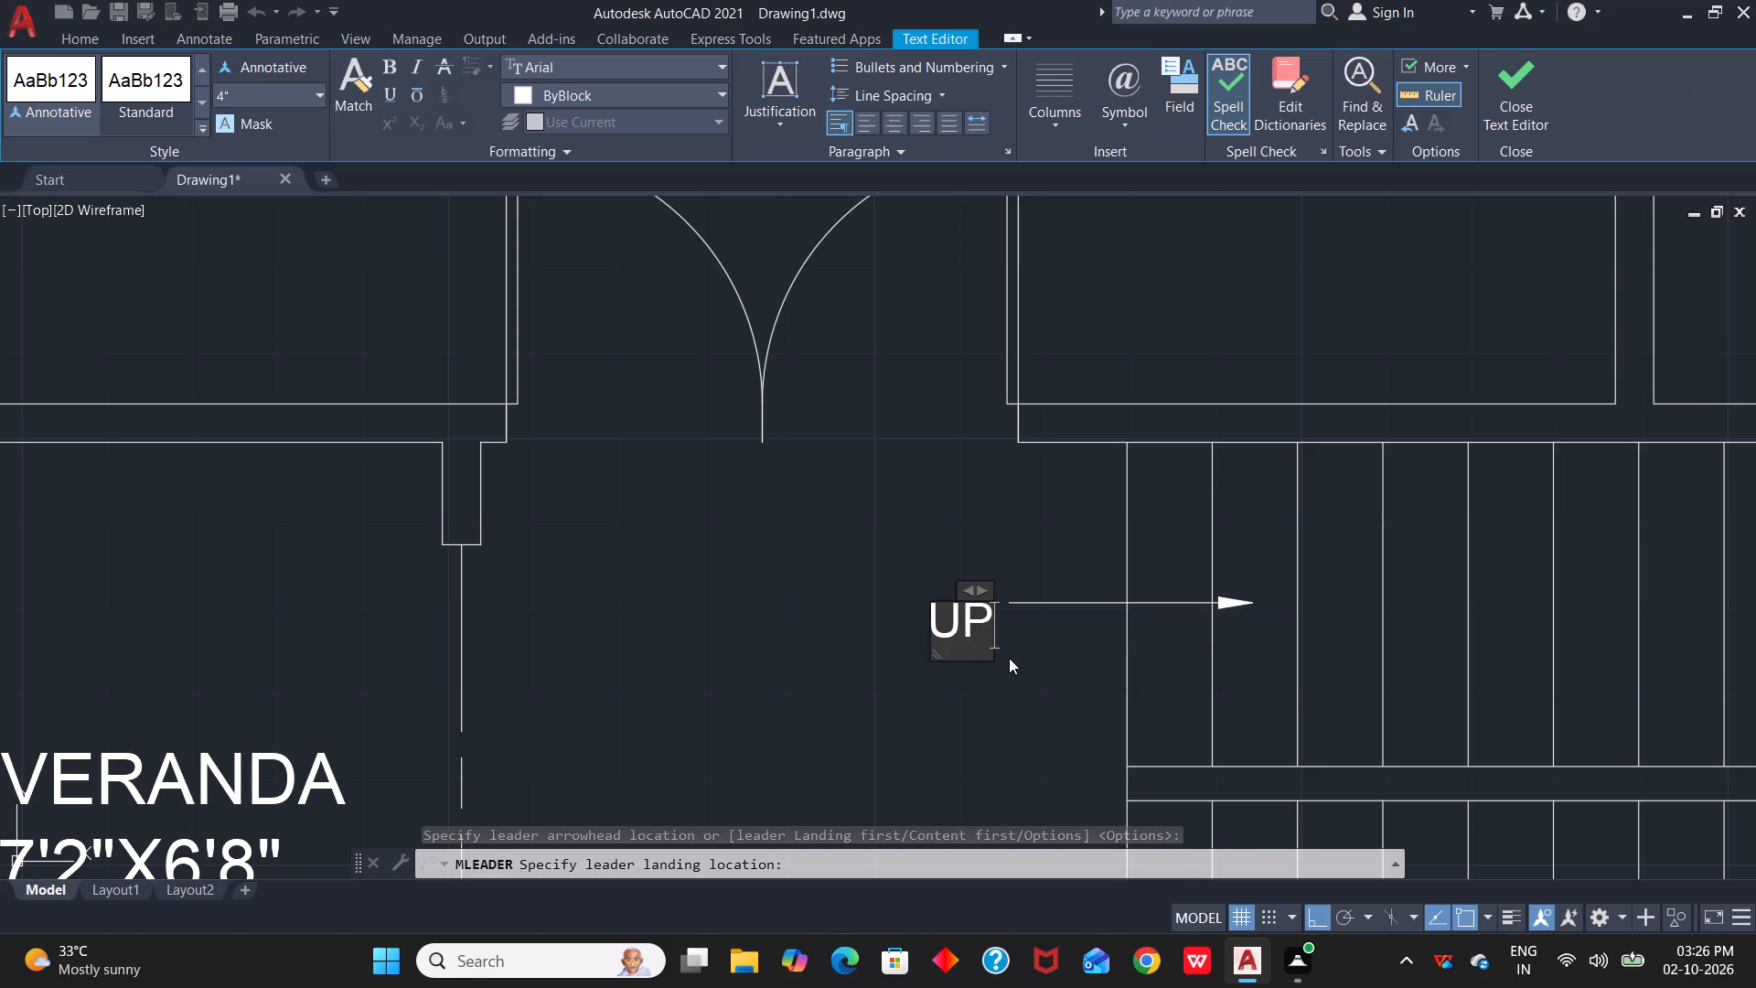
key("Return")
key("BackSpace")
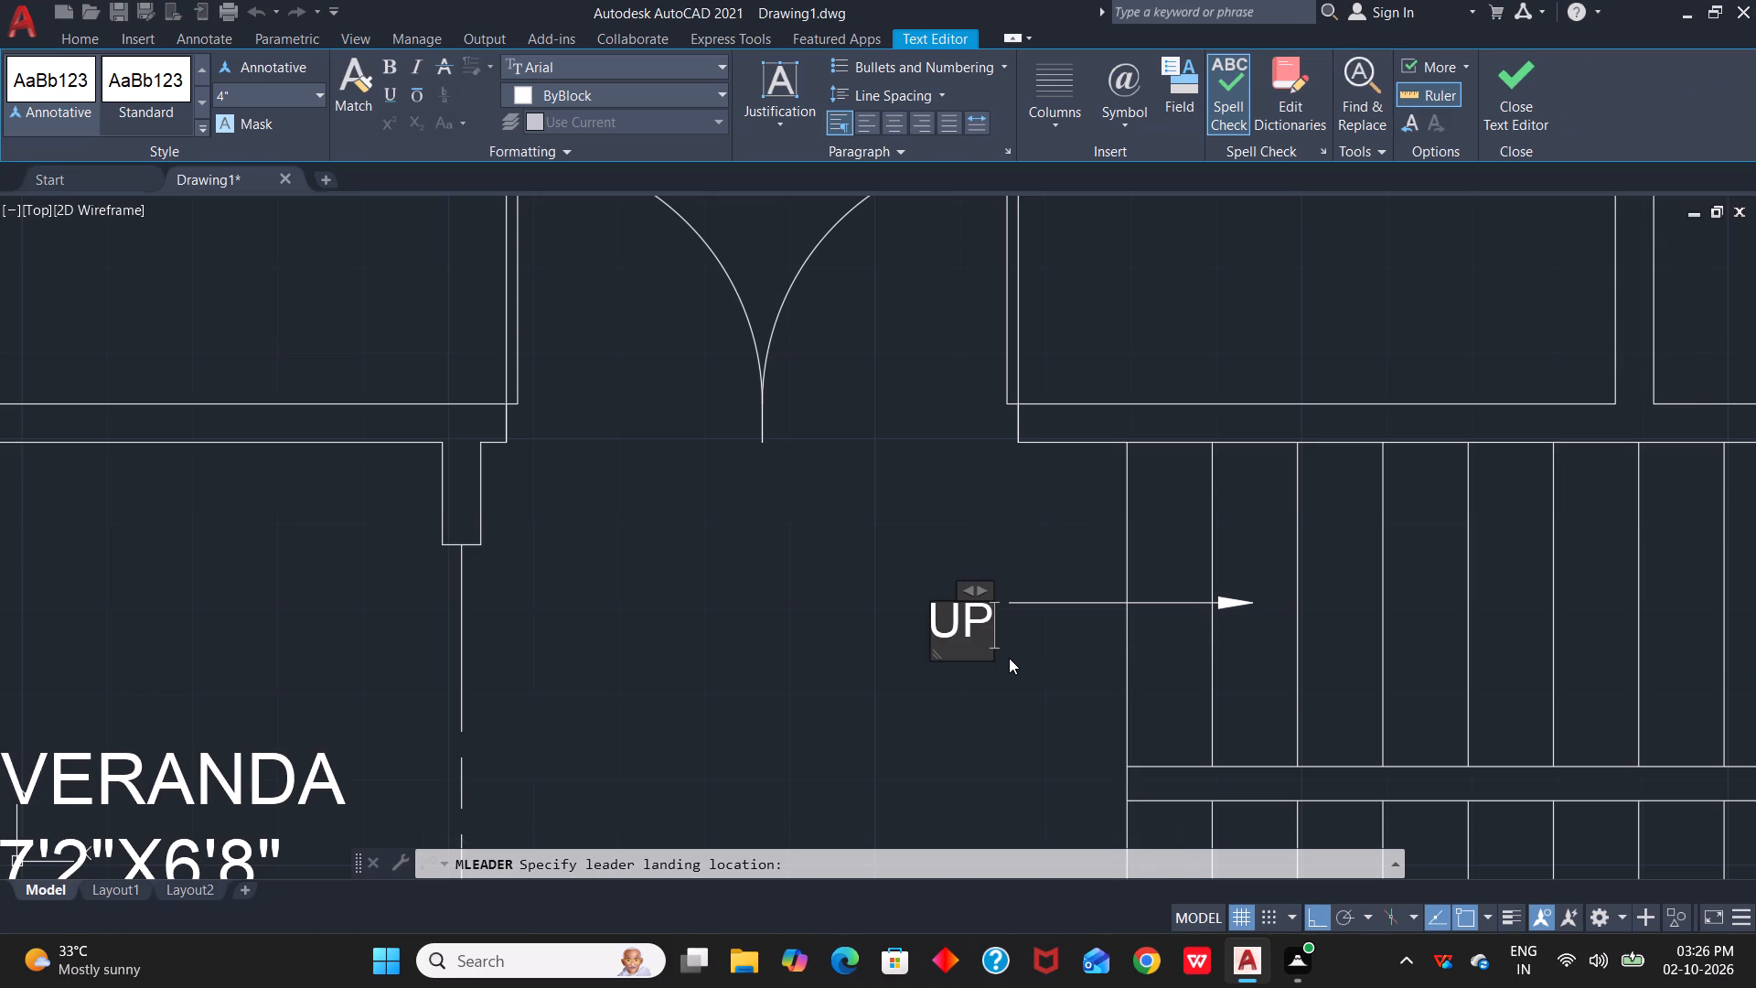
left_click(1033, 671)
Examine the staircase and the overall floor plan layout.
scroll(1029, 708, "down", 2)
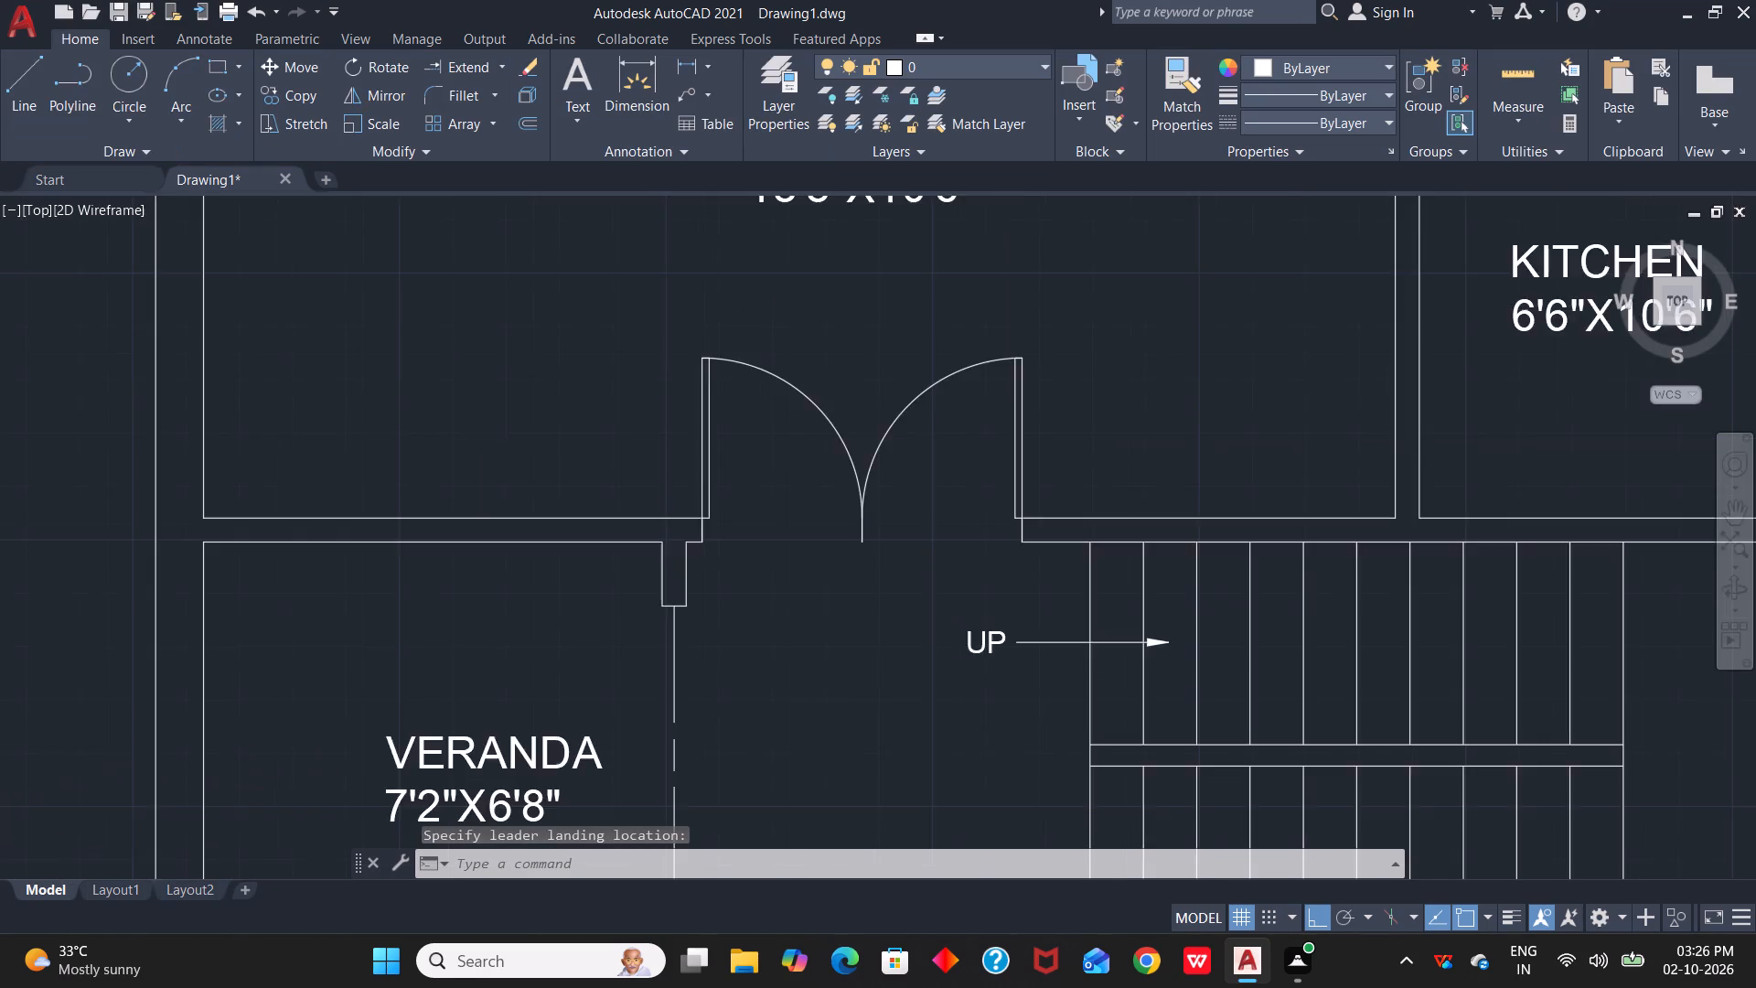
scroll(1046, 718, "down", 1)
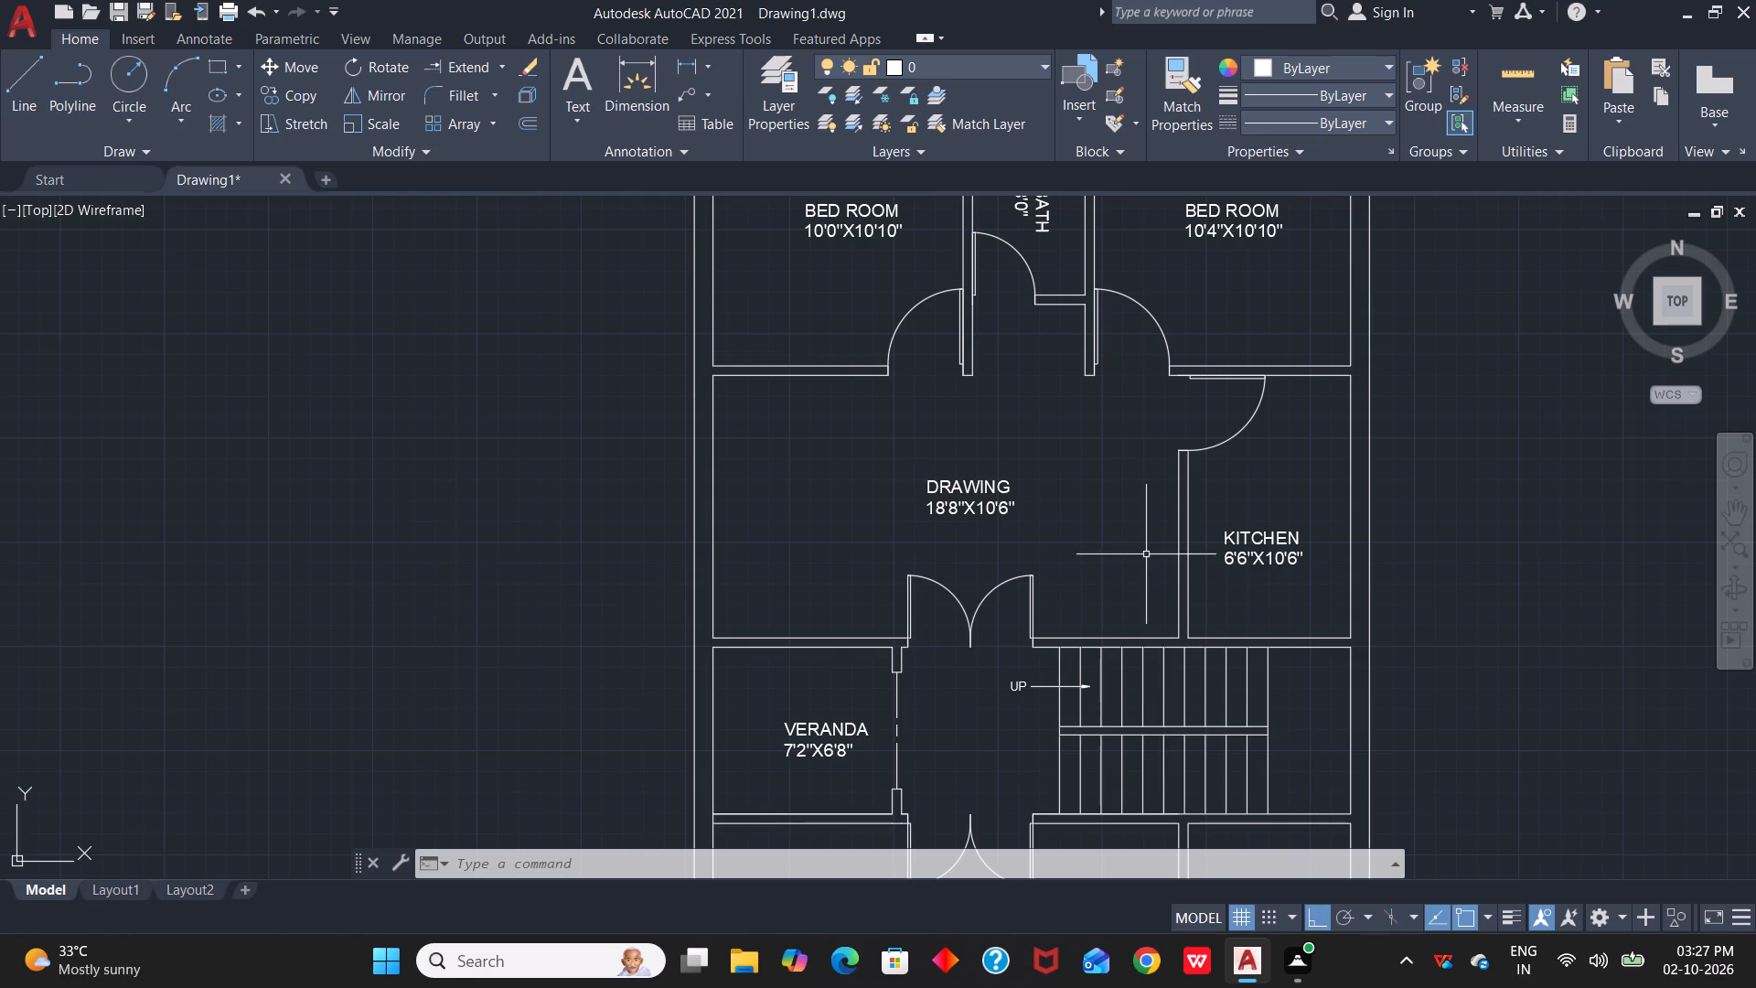
scroll(1150, 556, "down", 1)
scroll(1150, 669, "down", 1)
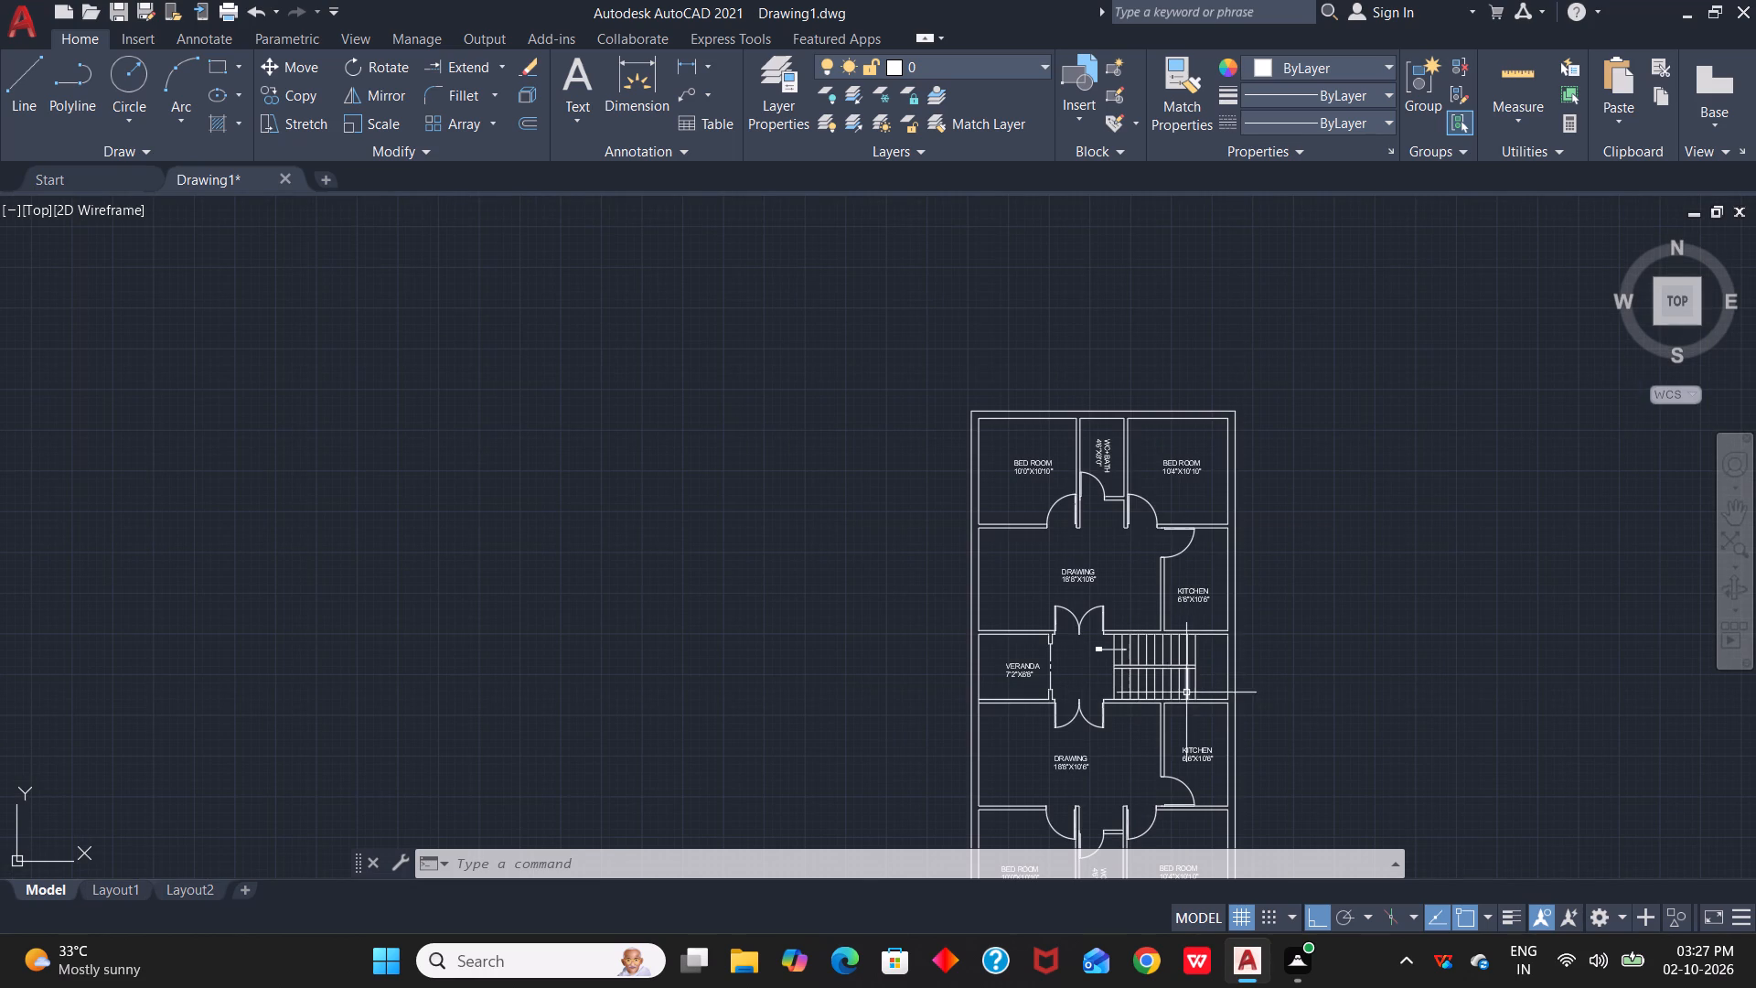
scroll(1156, 694, "up", 3)
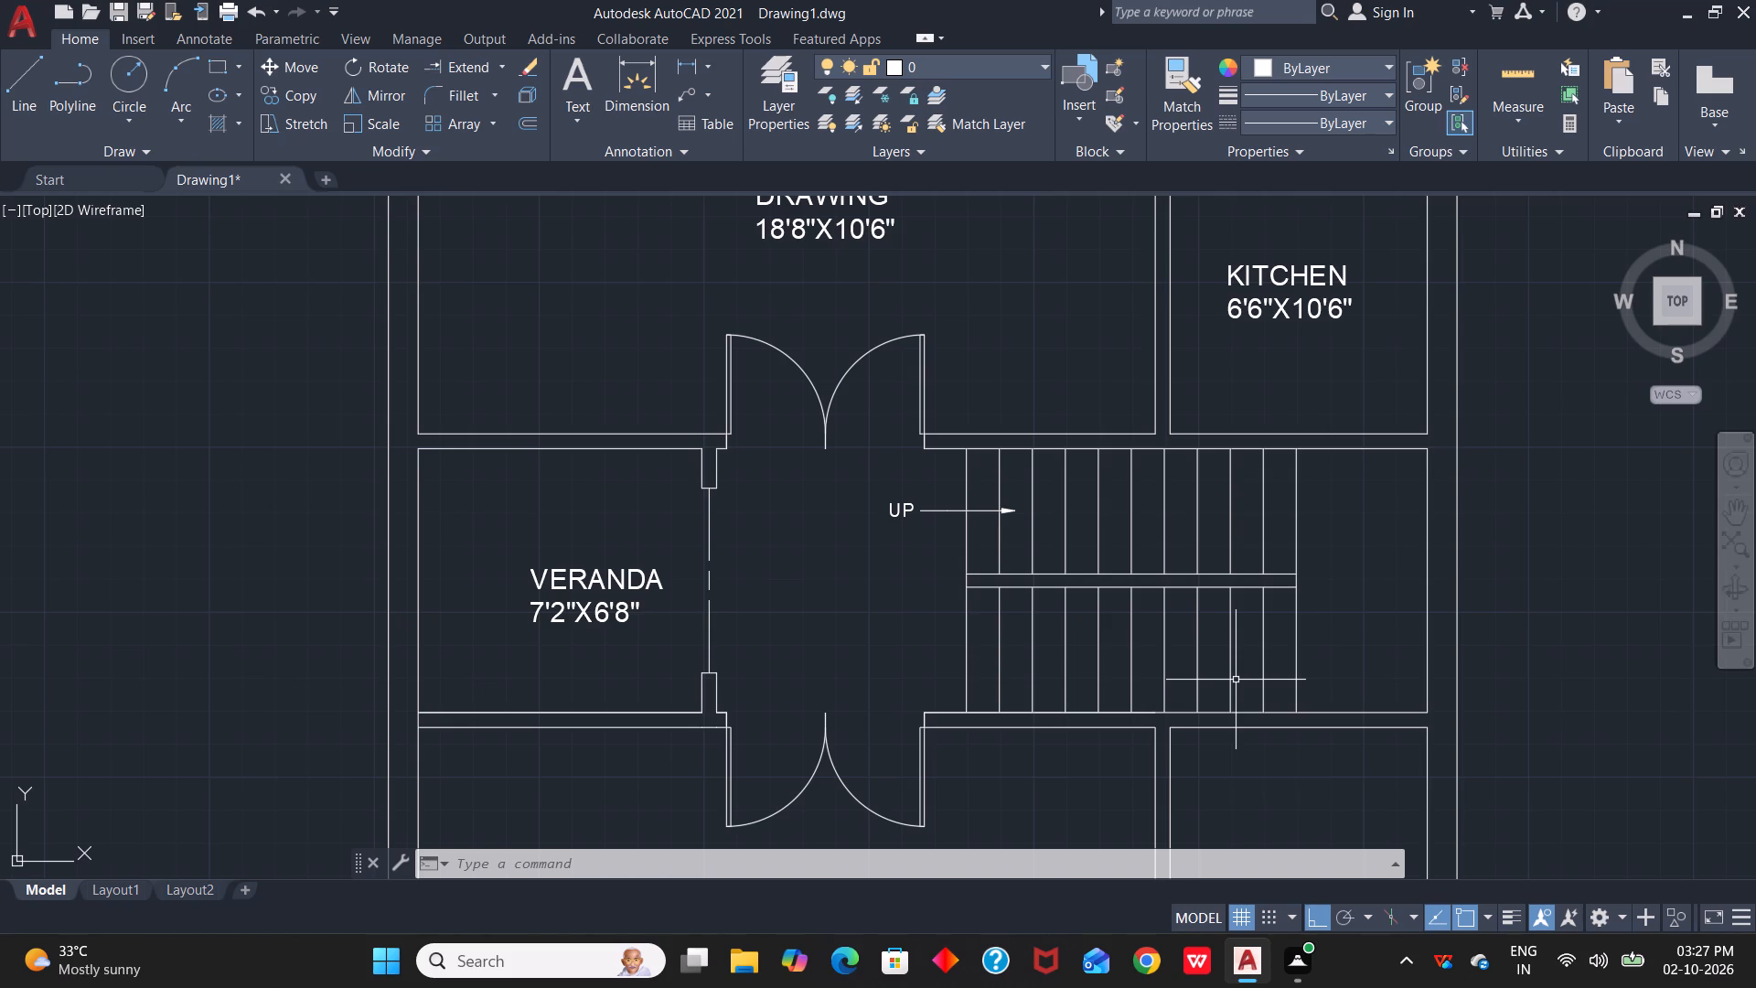
scroll(1087, 725, "down", 2)
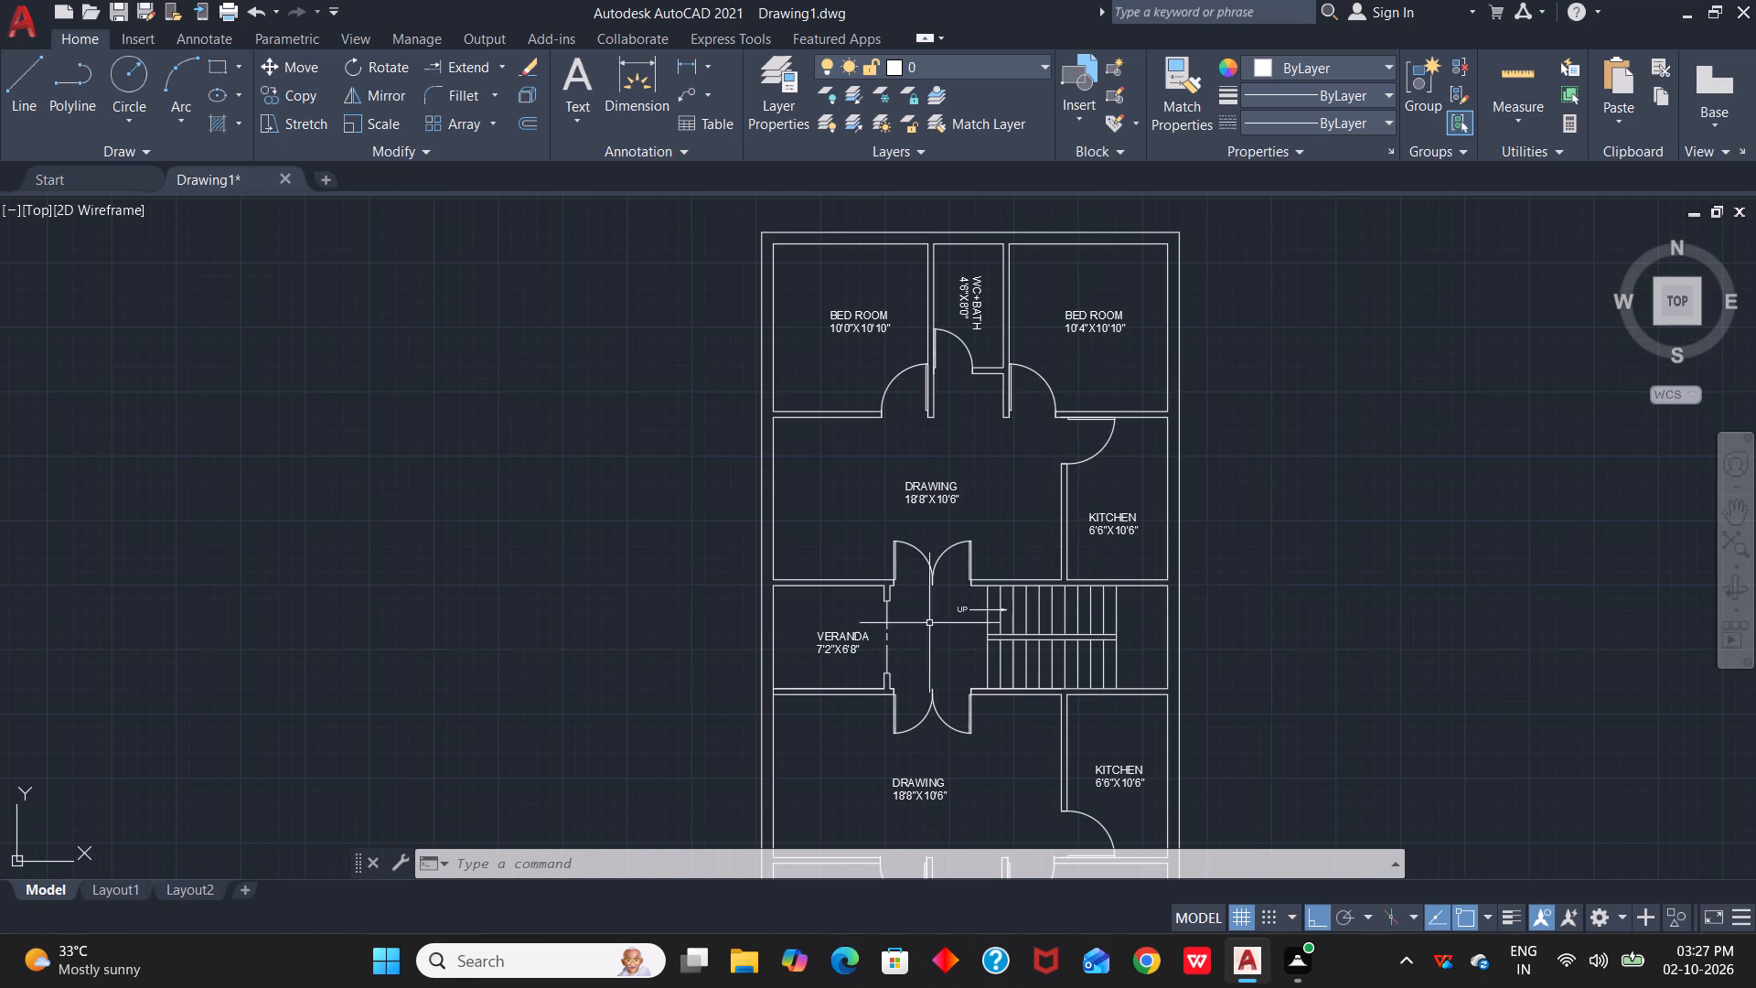
scroll(980, 616, "down", 1)
scroll(937, 629, "up", 1)
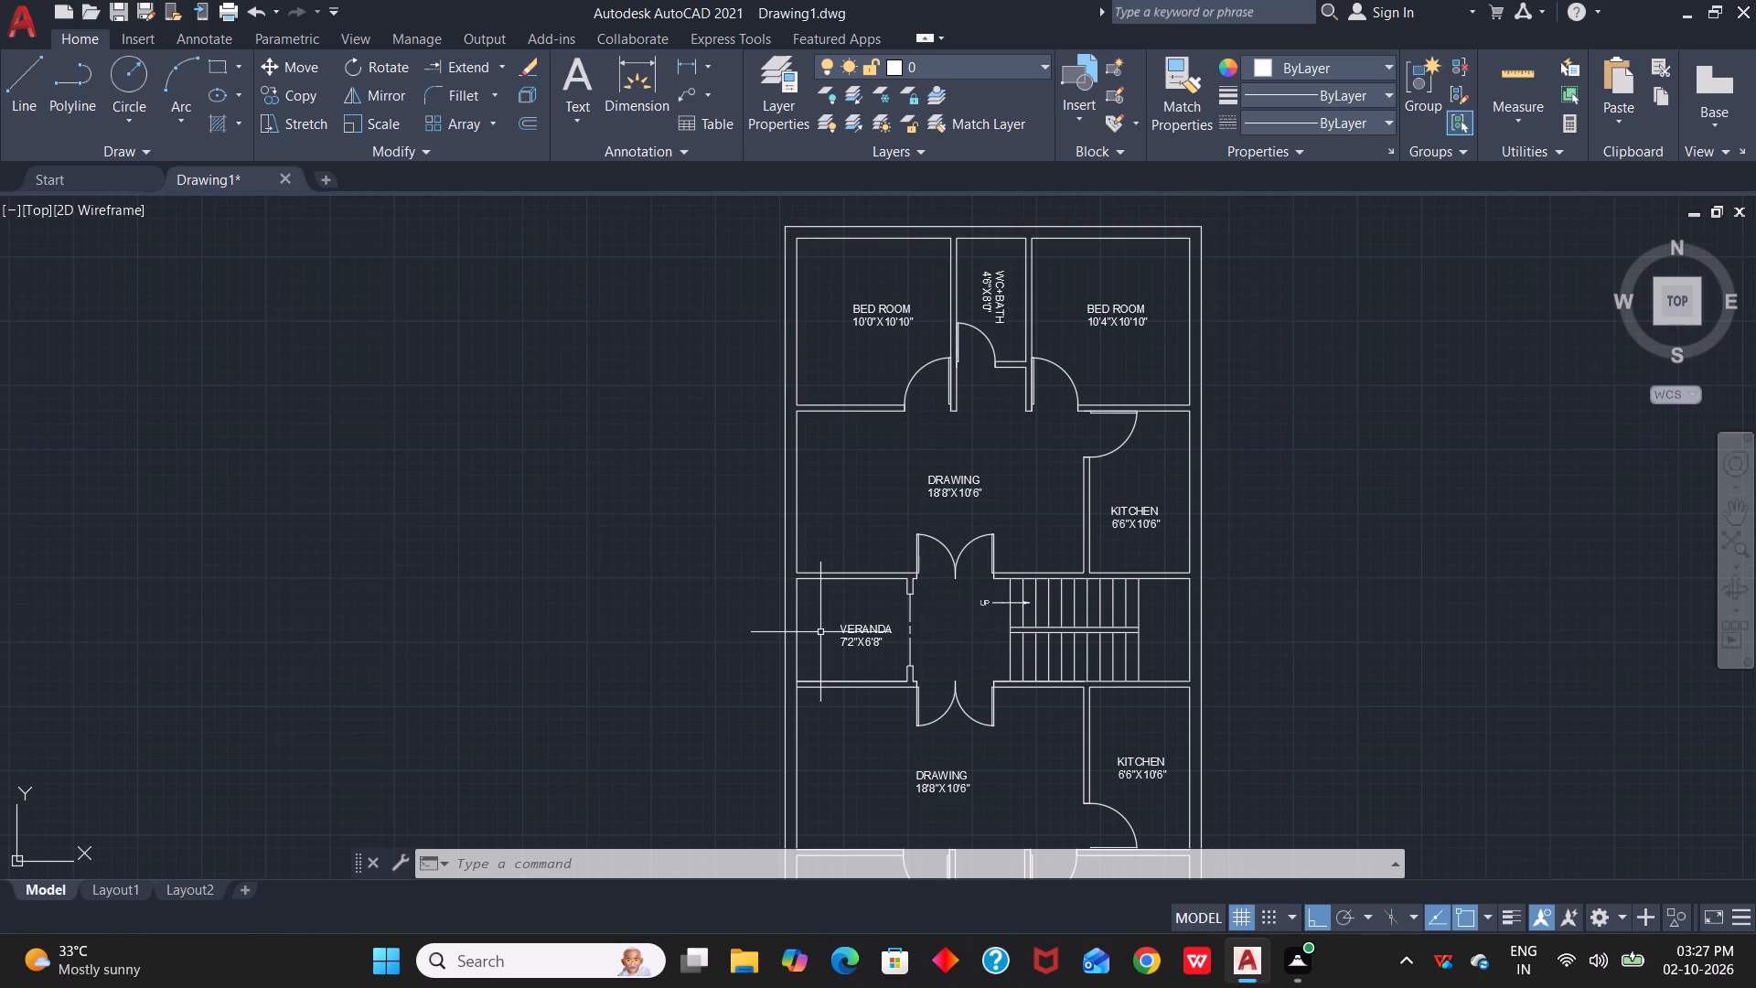
Draw a line outline from the veranda's northwest inner corner, projecting 9" beyond the outer wall, running 6'-8" south and returning to the inner wall face.
scroll(814, 607, "up", 1)
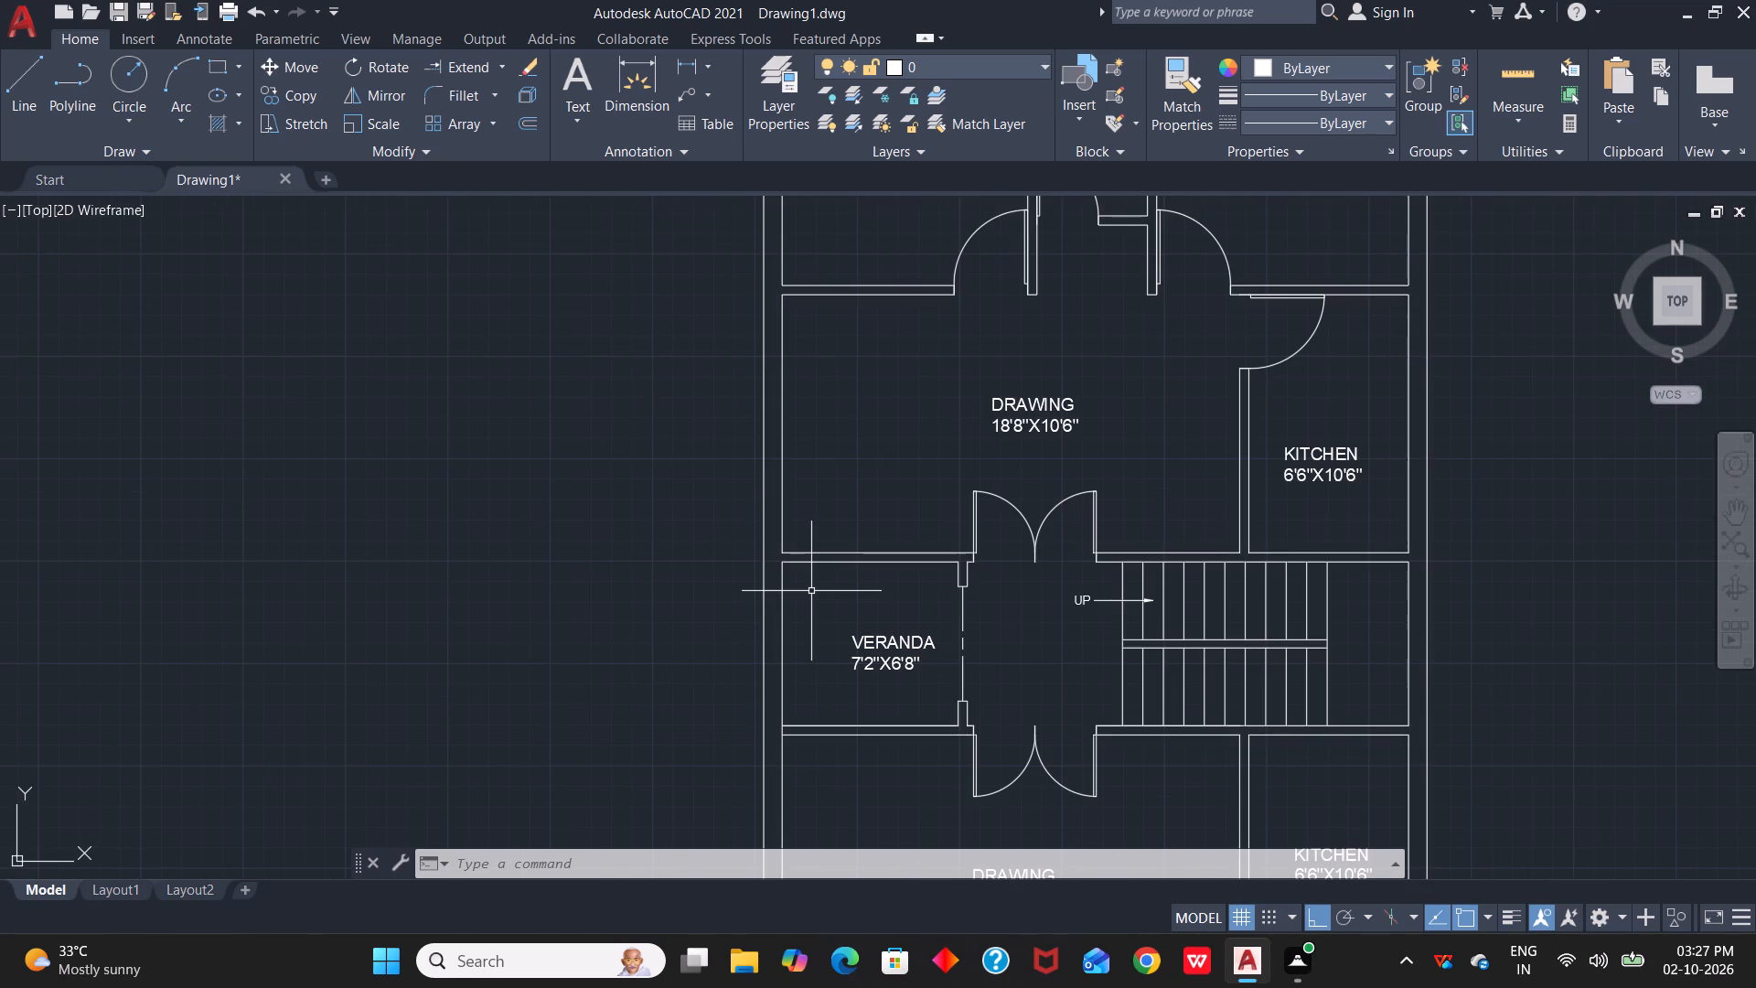
type("L")
key("space")
scroll(787, 561, "up", 4)
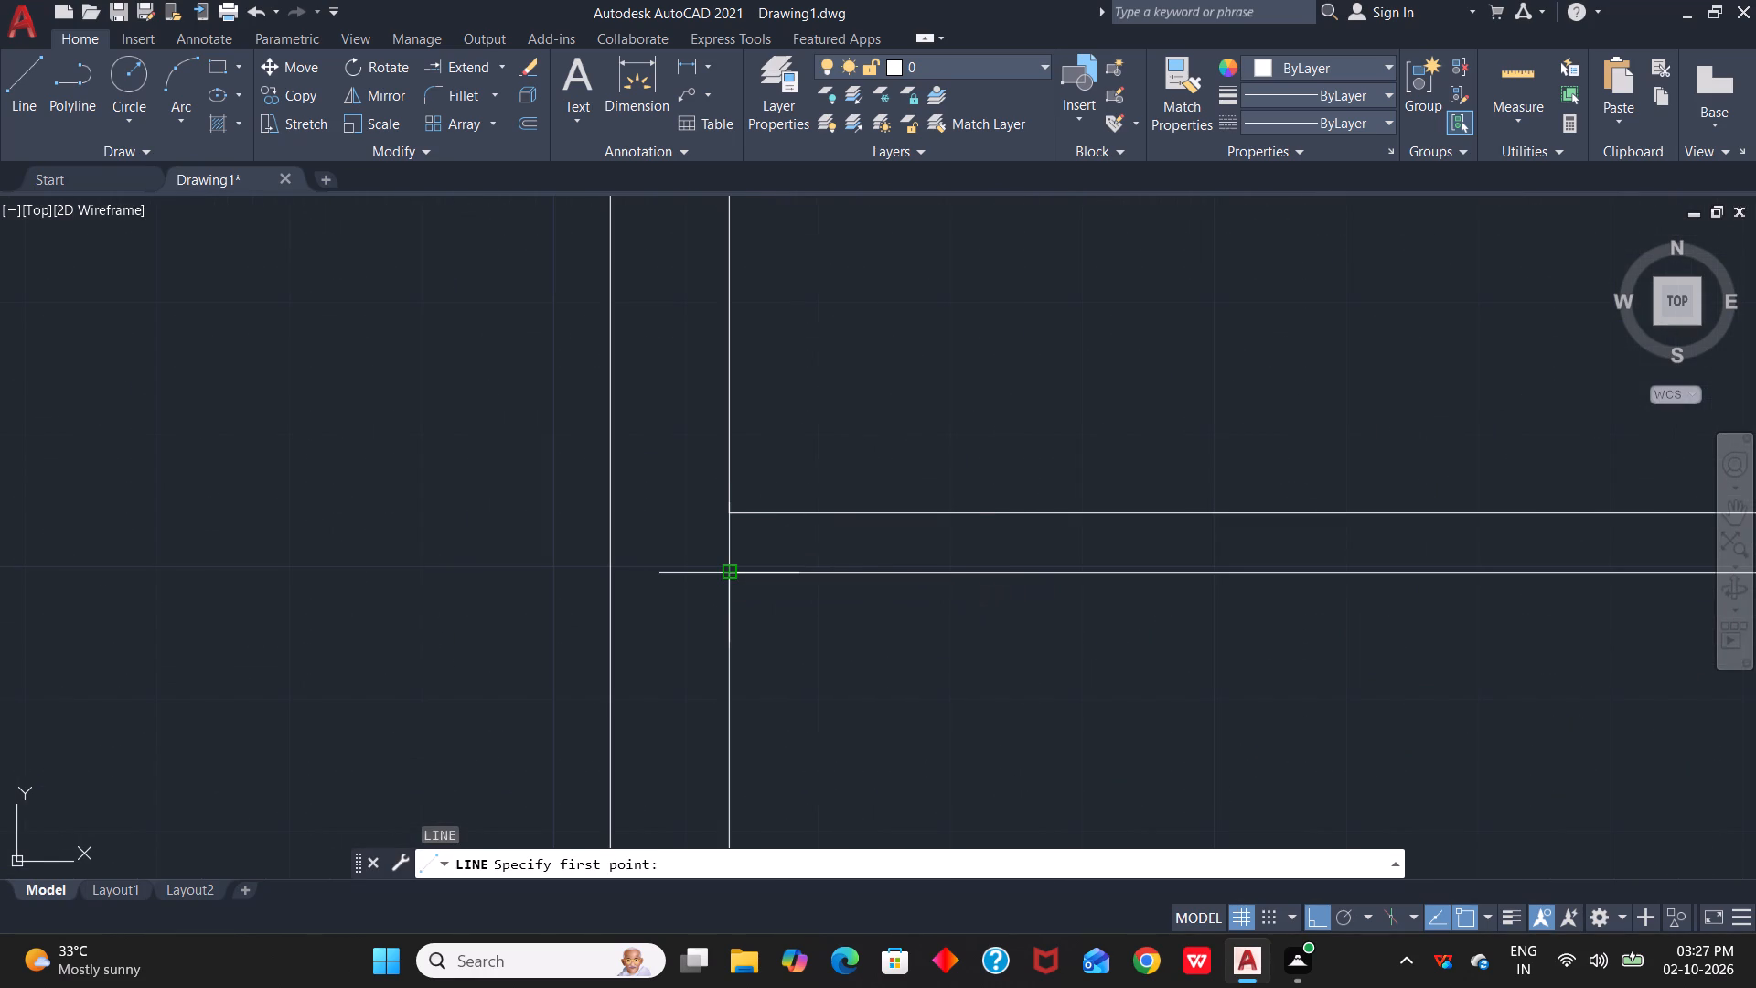
left_click(722, 574)
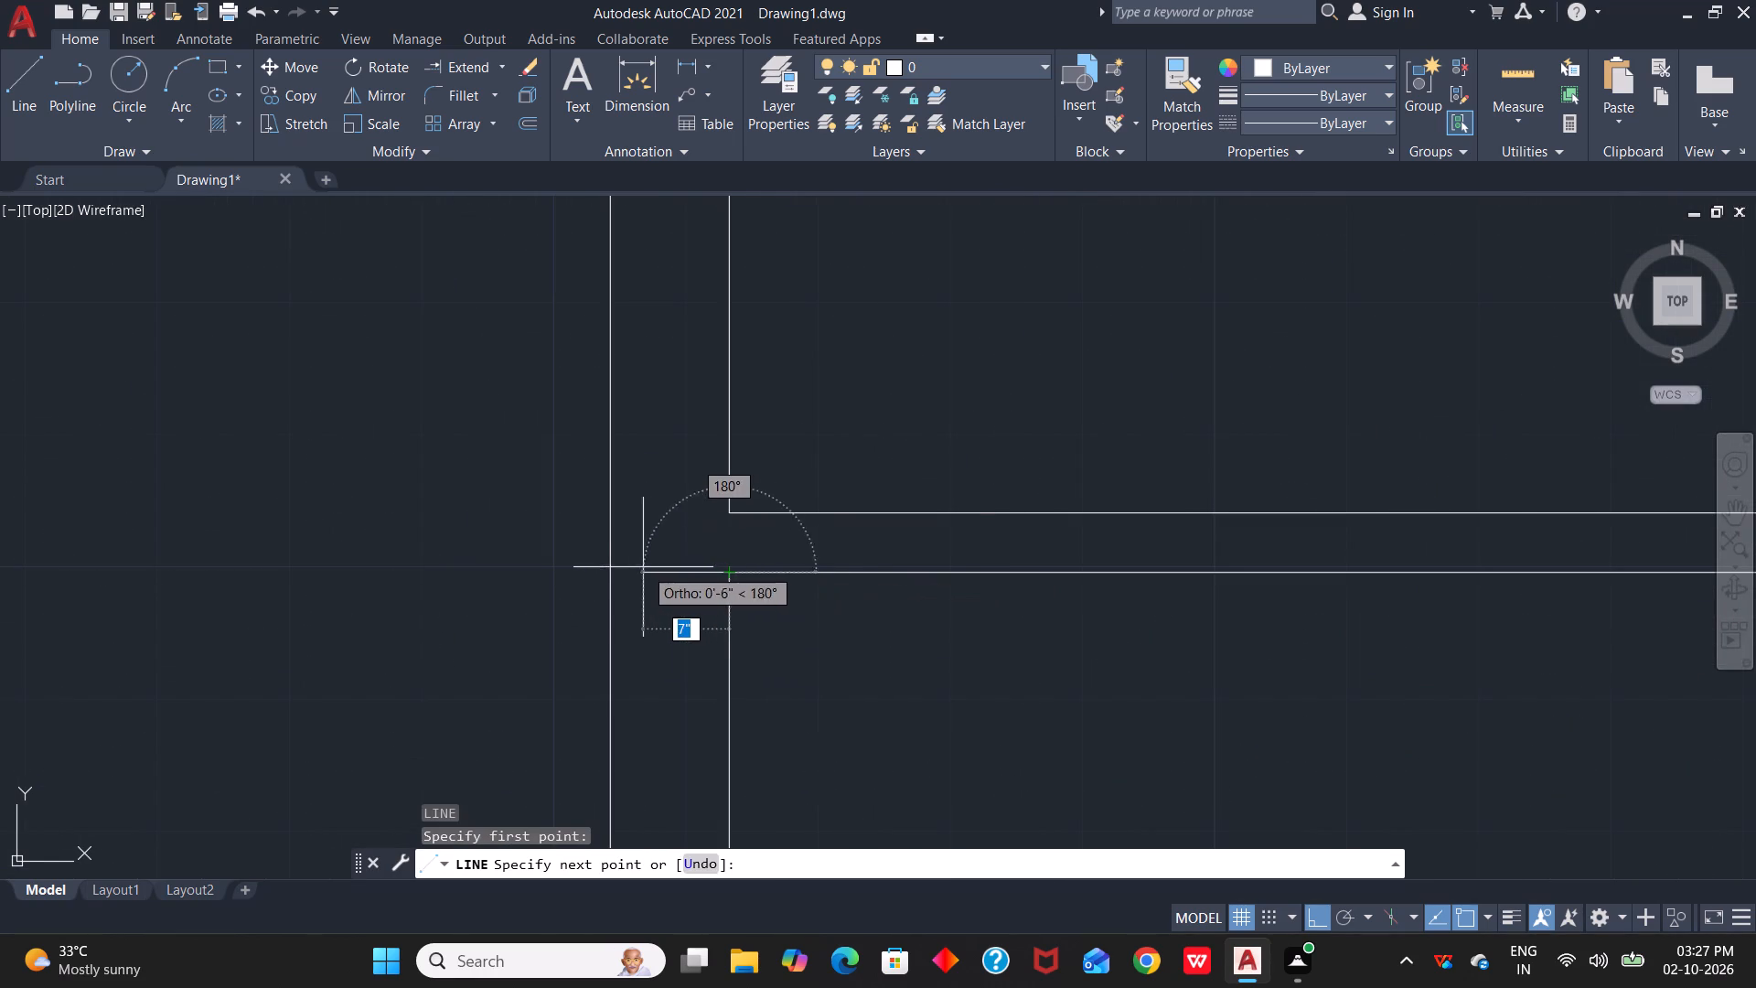
left_click(606, 567)
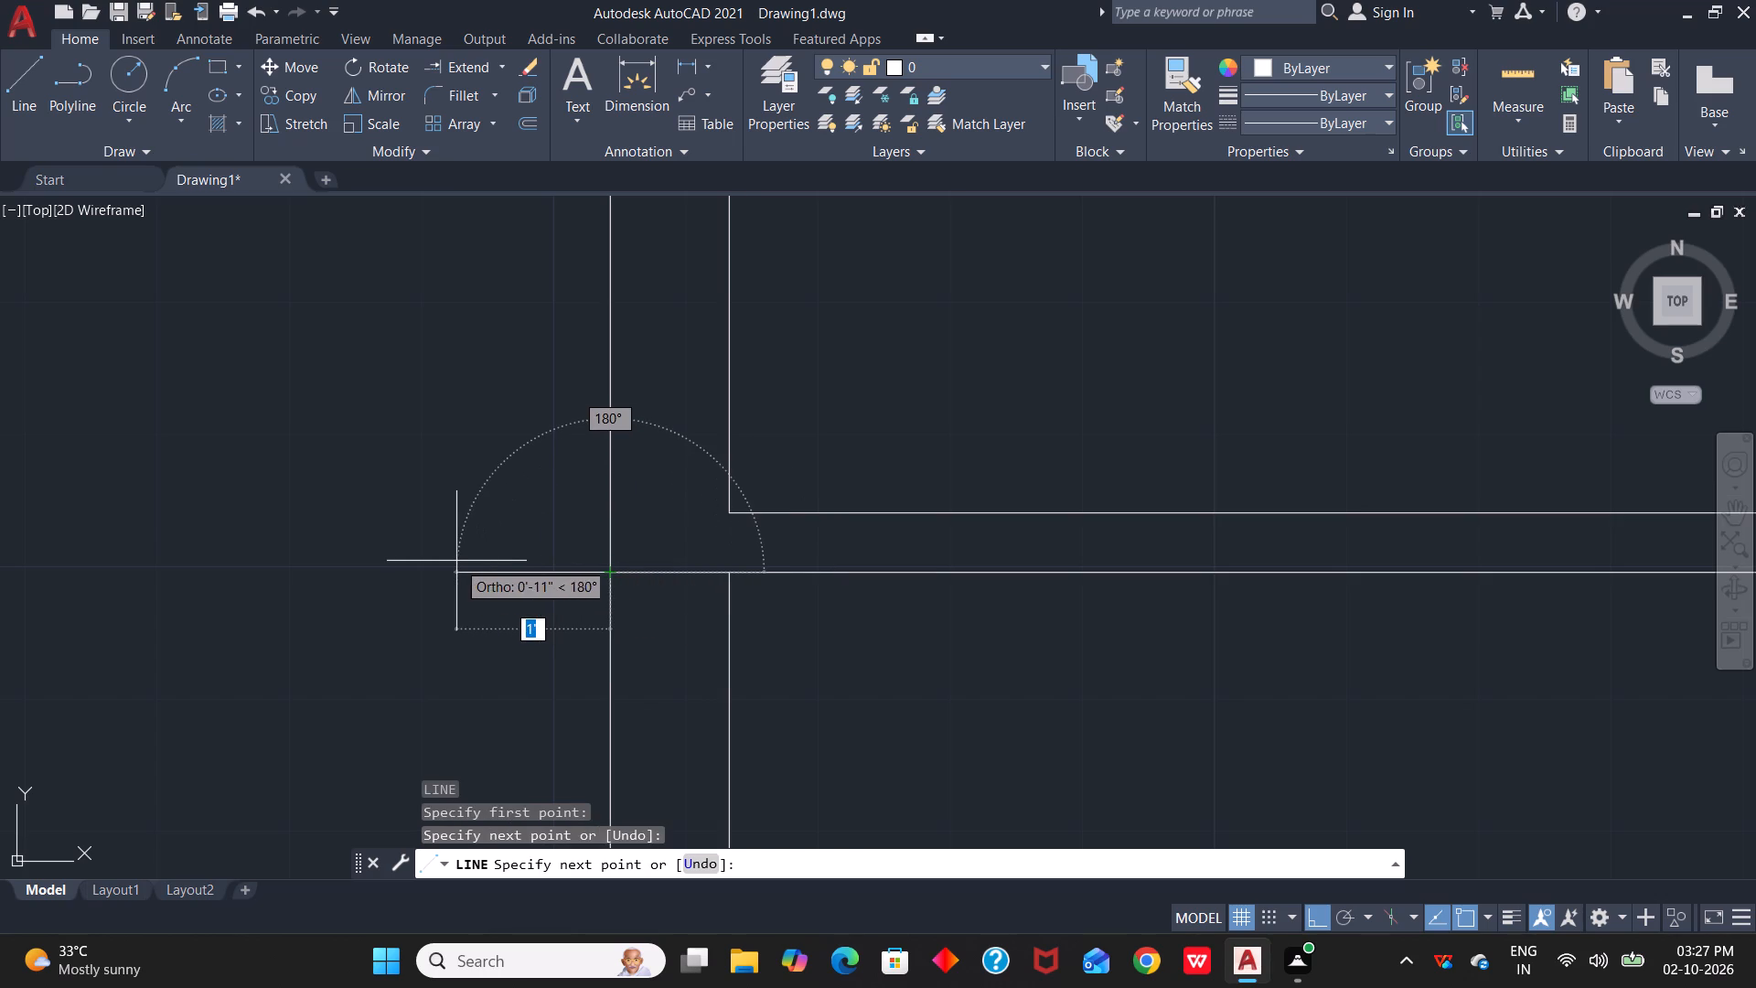
key("9")
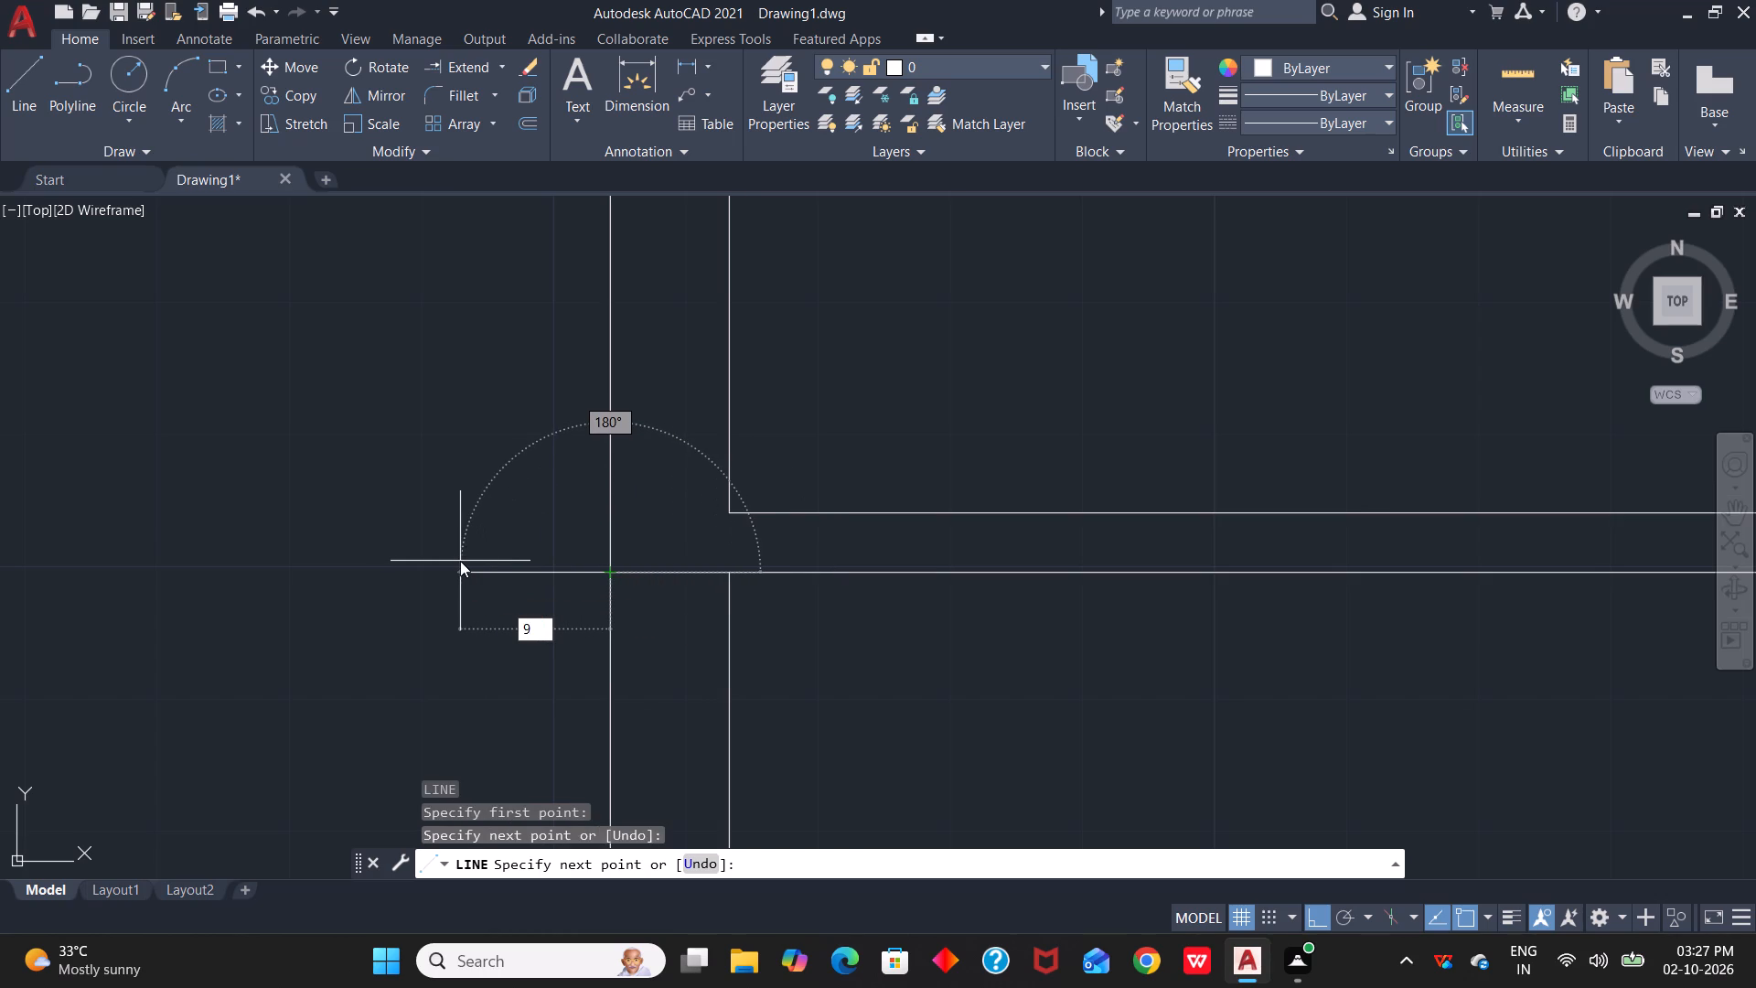
key("shift+quotedbl")
key("Return")
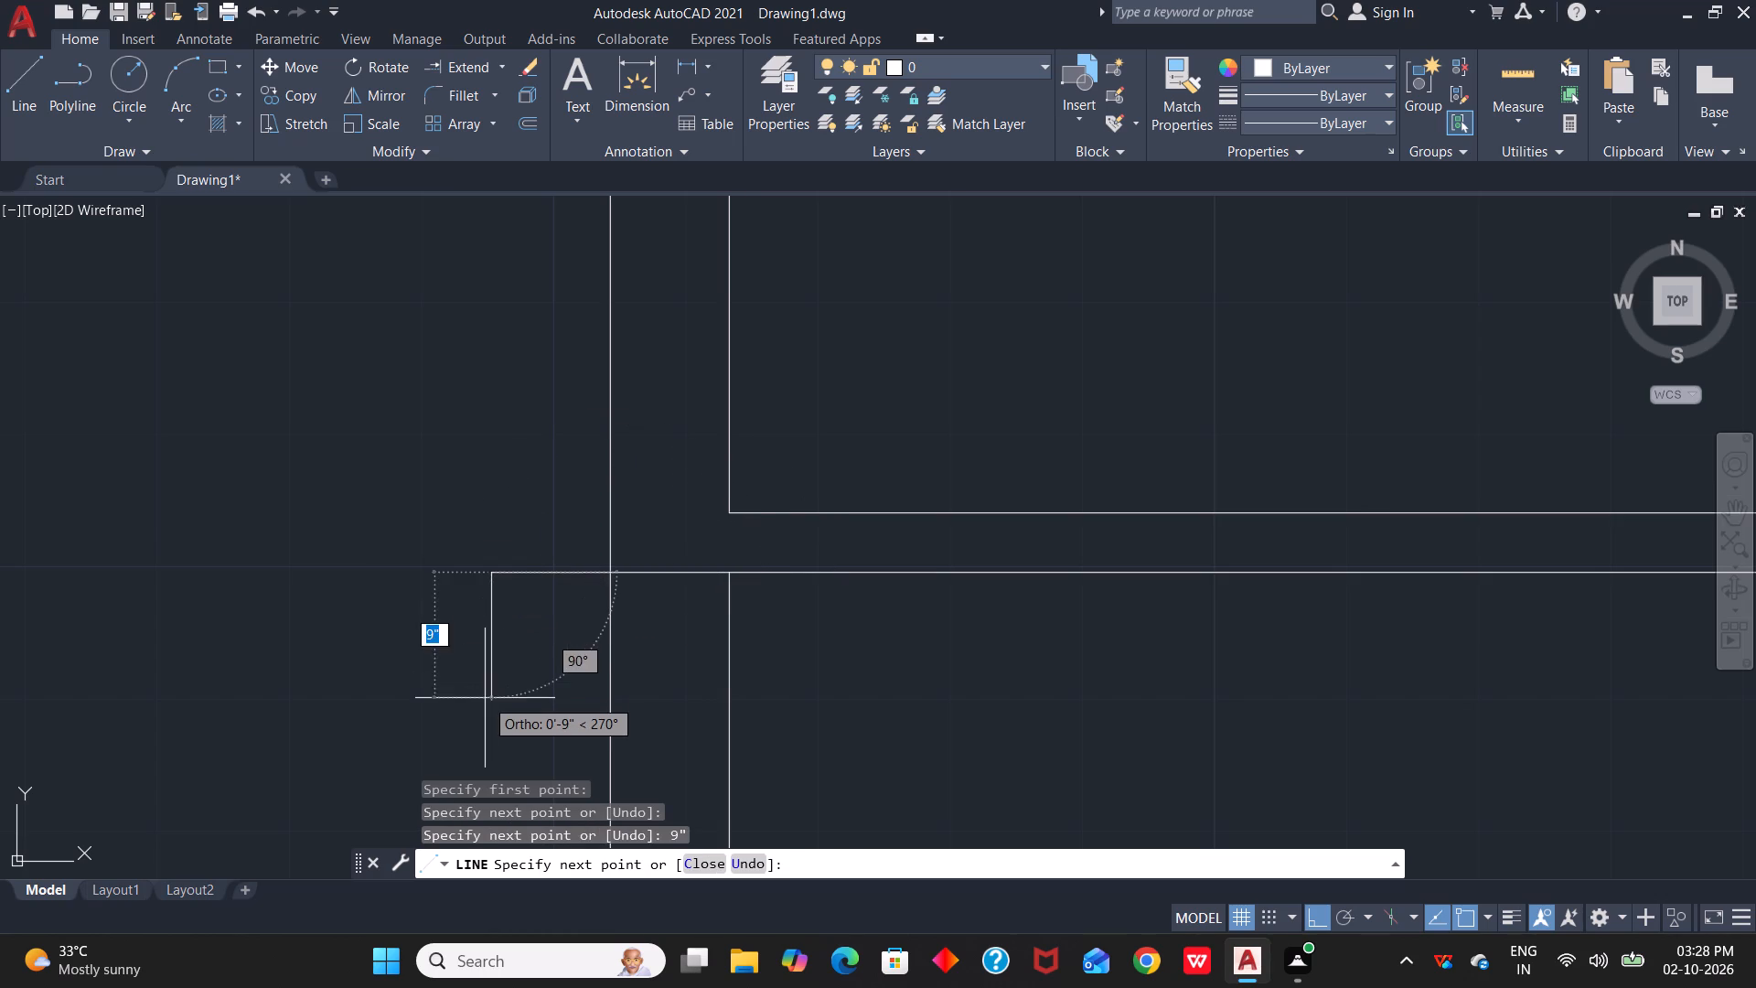
scroll(485, 698, "down", 2)
middle_click_drag(485, 698, 699, 172)
scroll(699, 172, "up", 1)
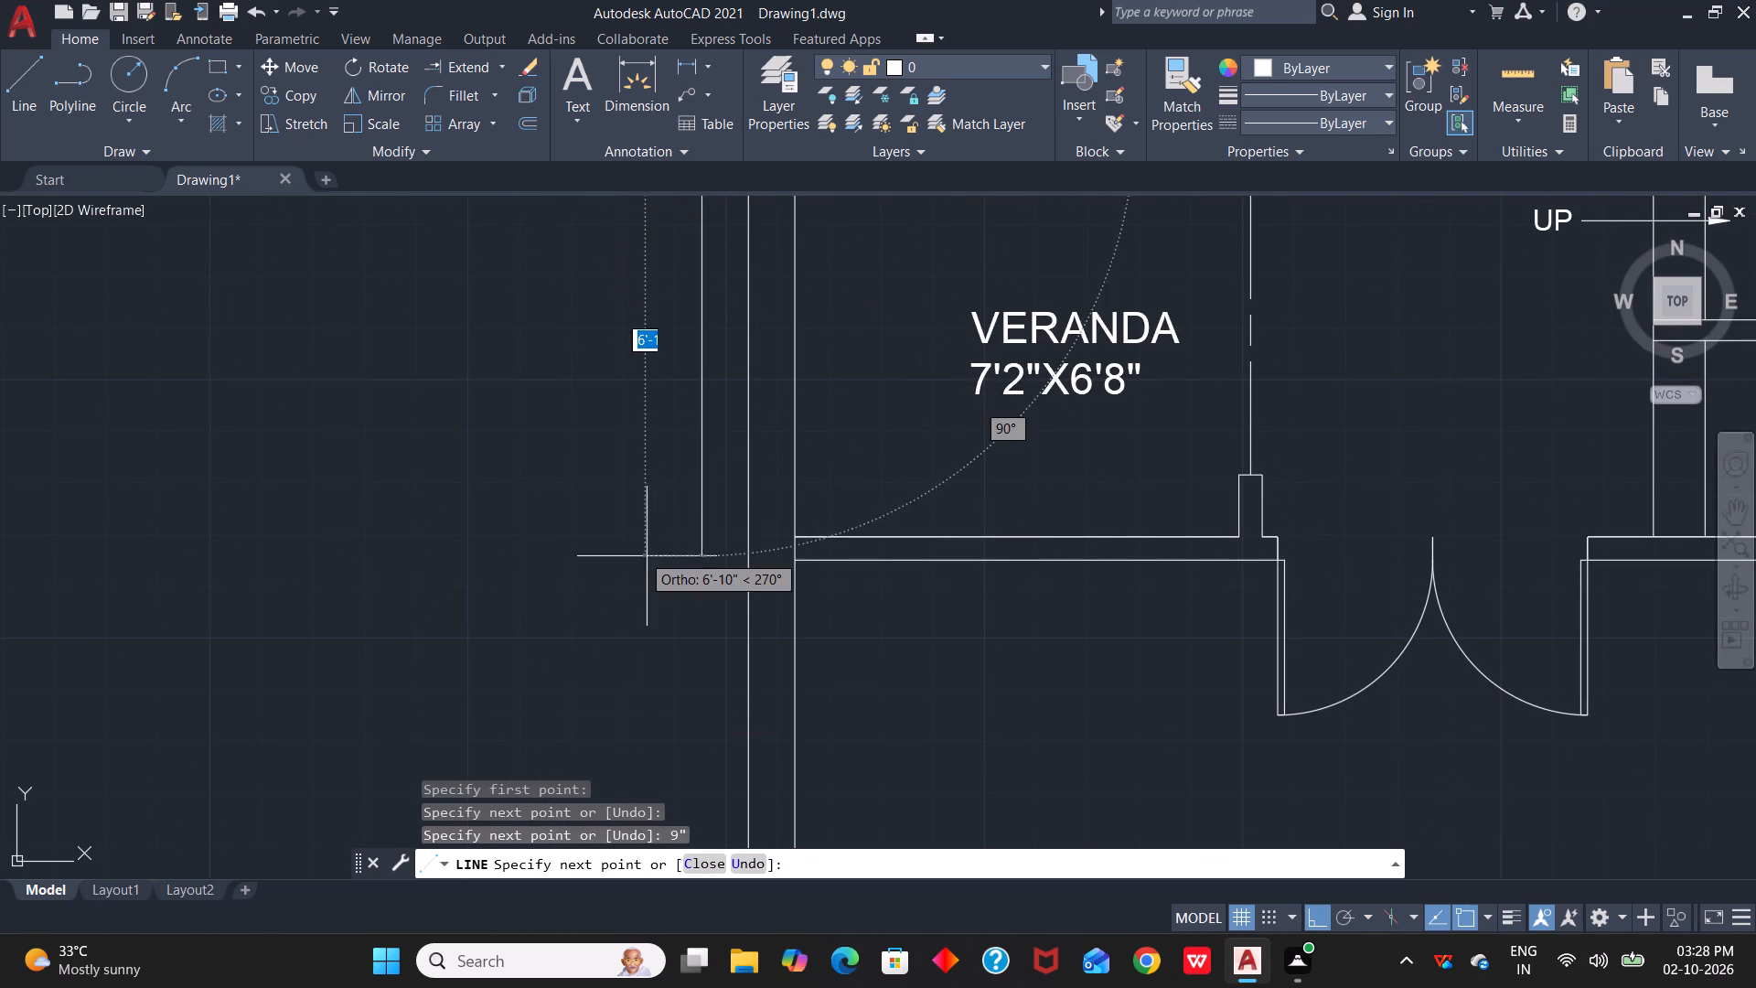
left_click(701, 539)
scroll(794, 539, "up", 3)
left_click(782, 539)
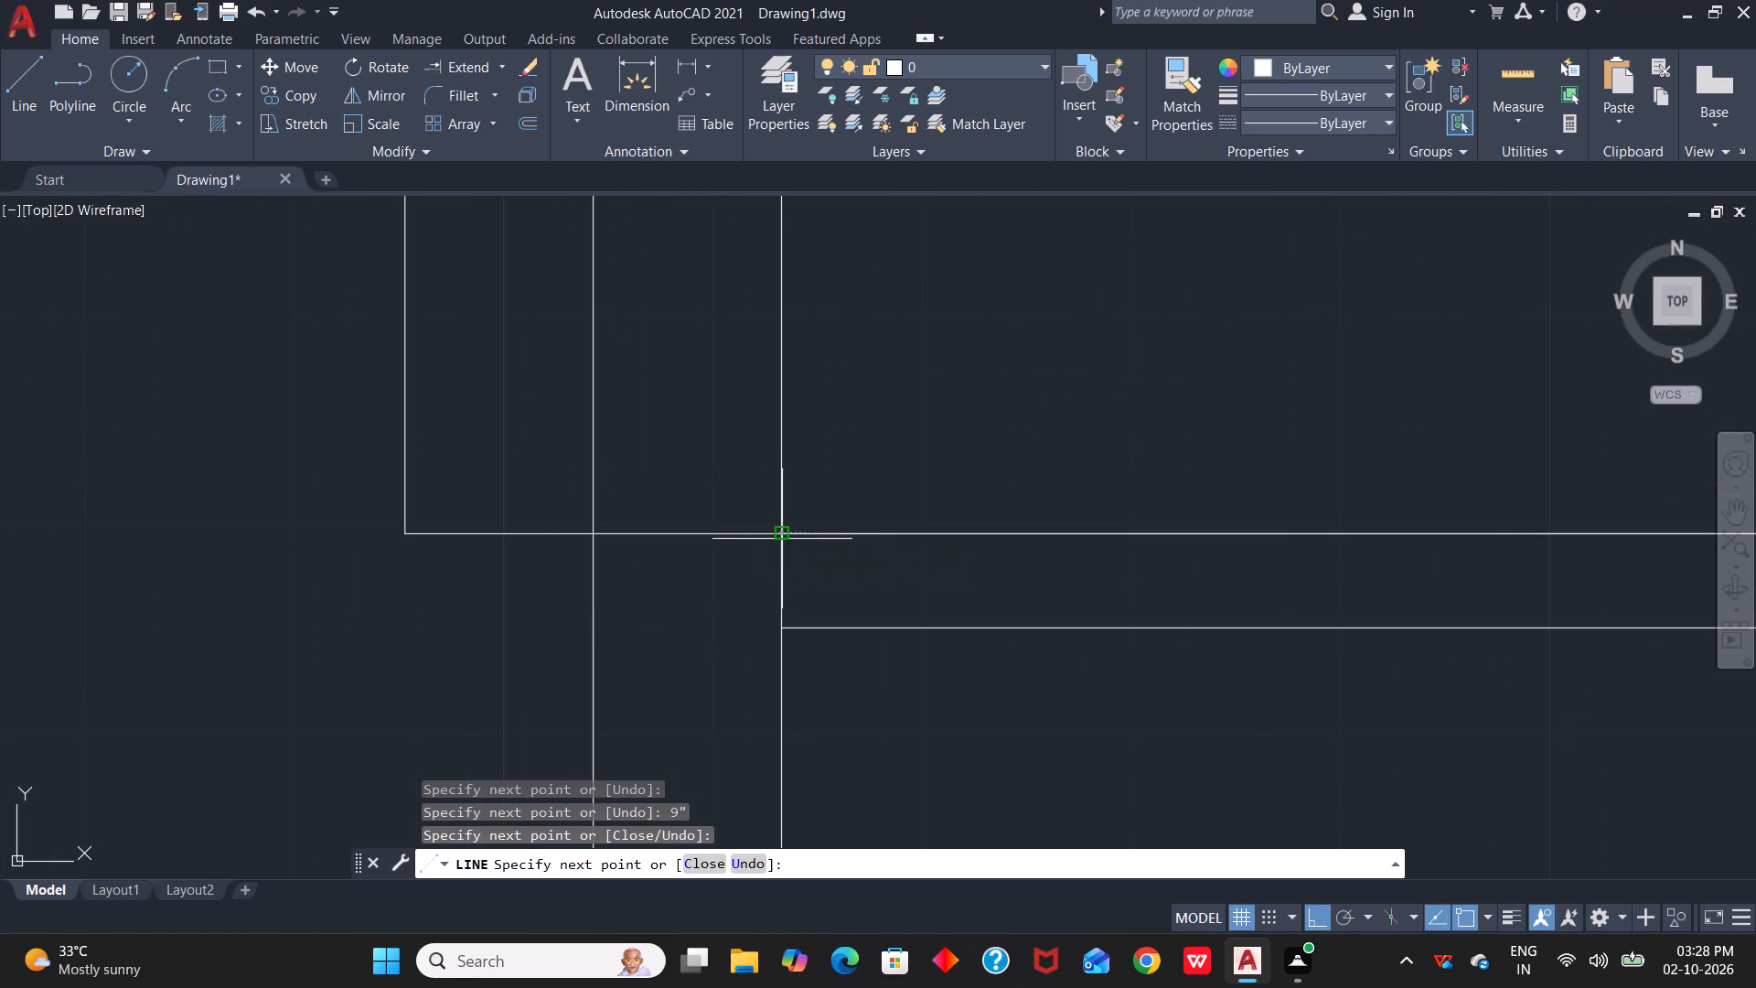
key("Escape")
Examine the veranda projection and the rest of the floor plan layout.
scroll(894, 552, "down", 4)
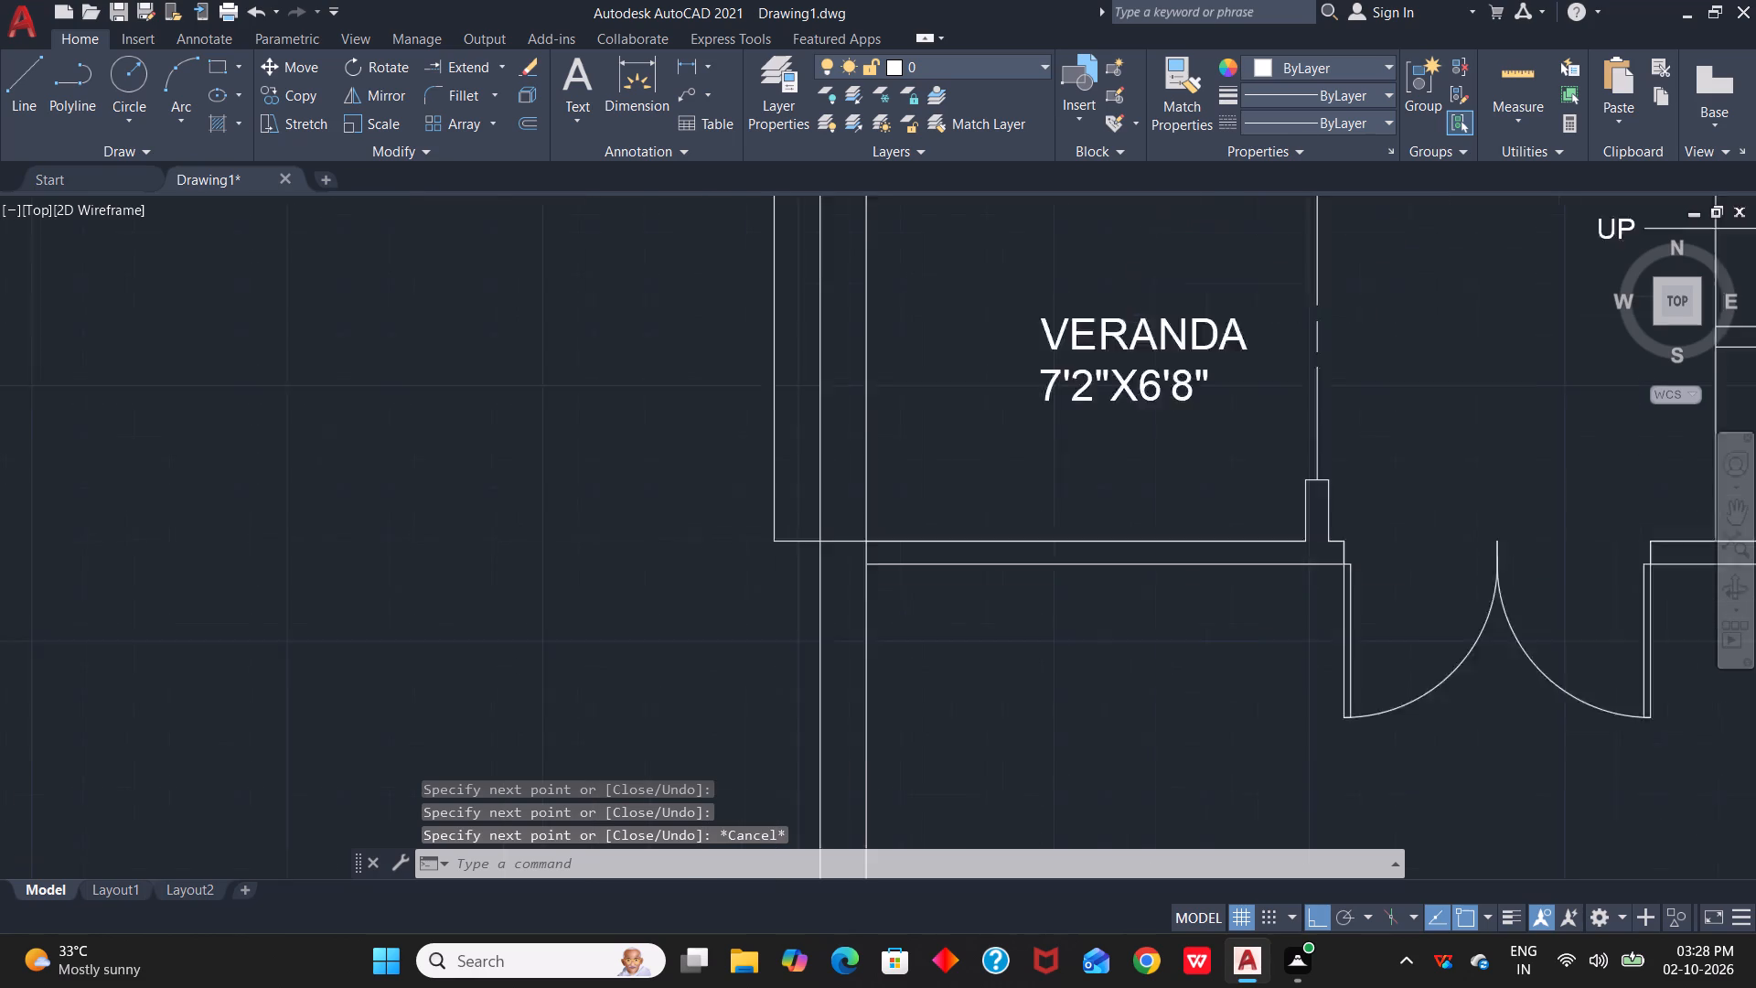
middle_click_drag(922, 491, 1029, 561)
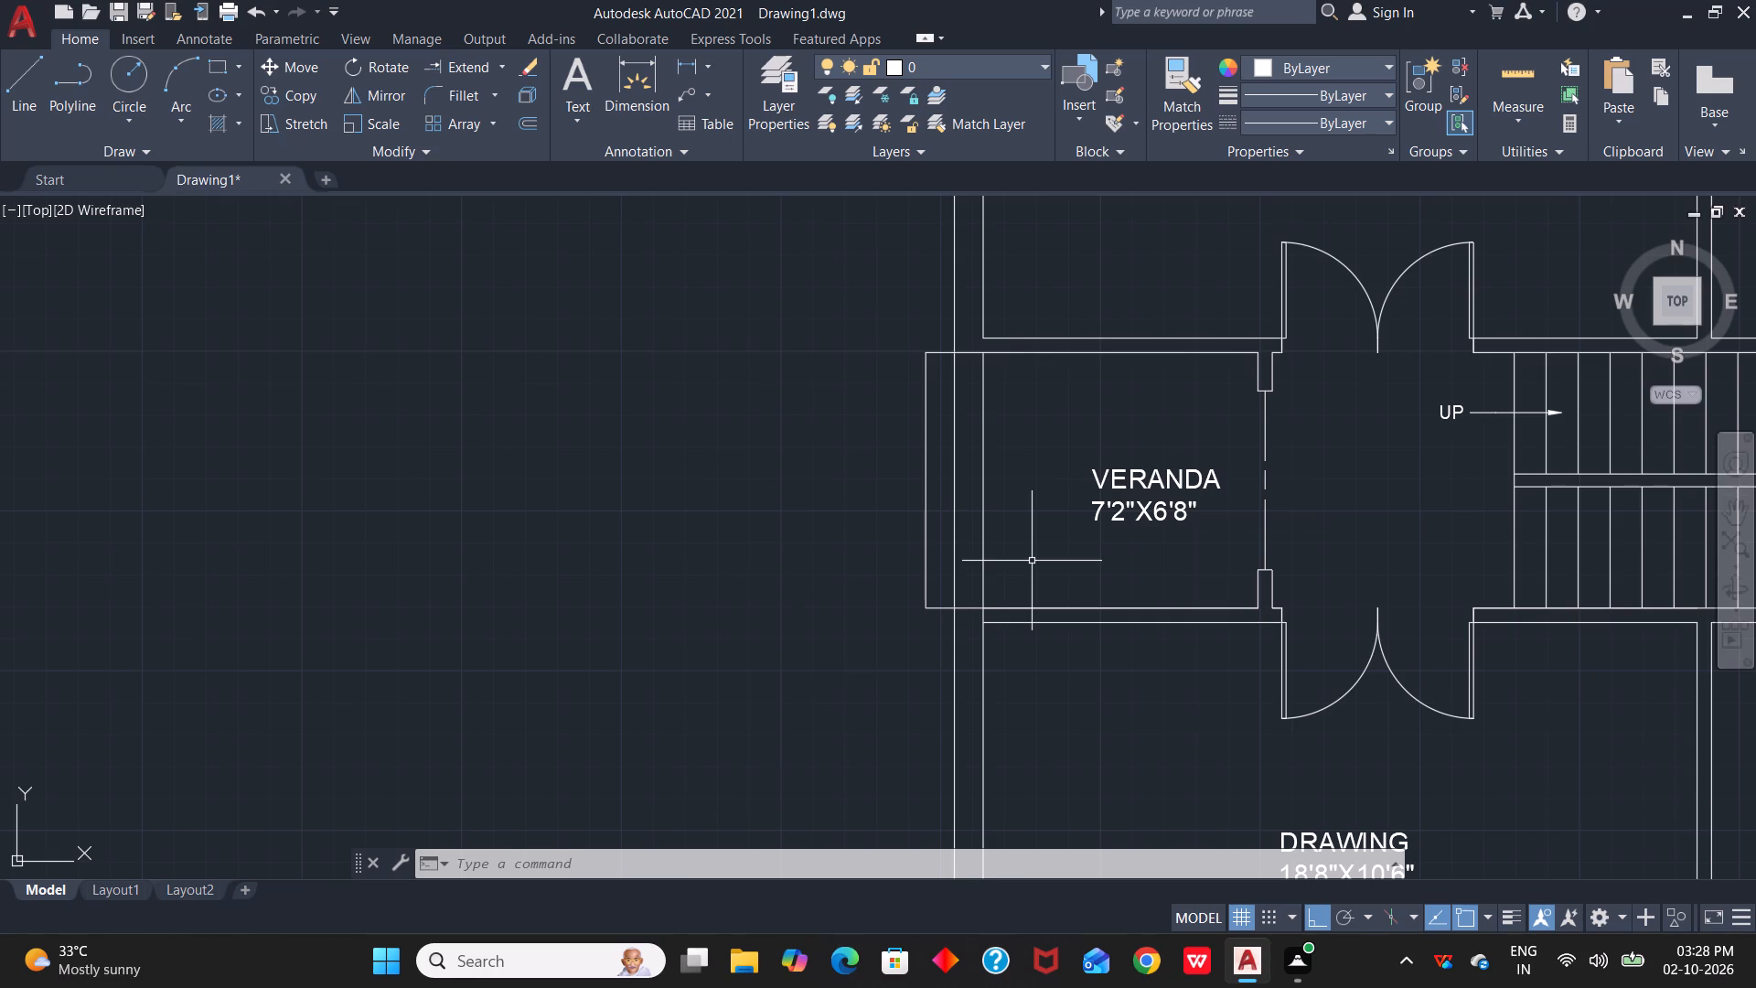
scroll(1031, 557, "down", 2)
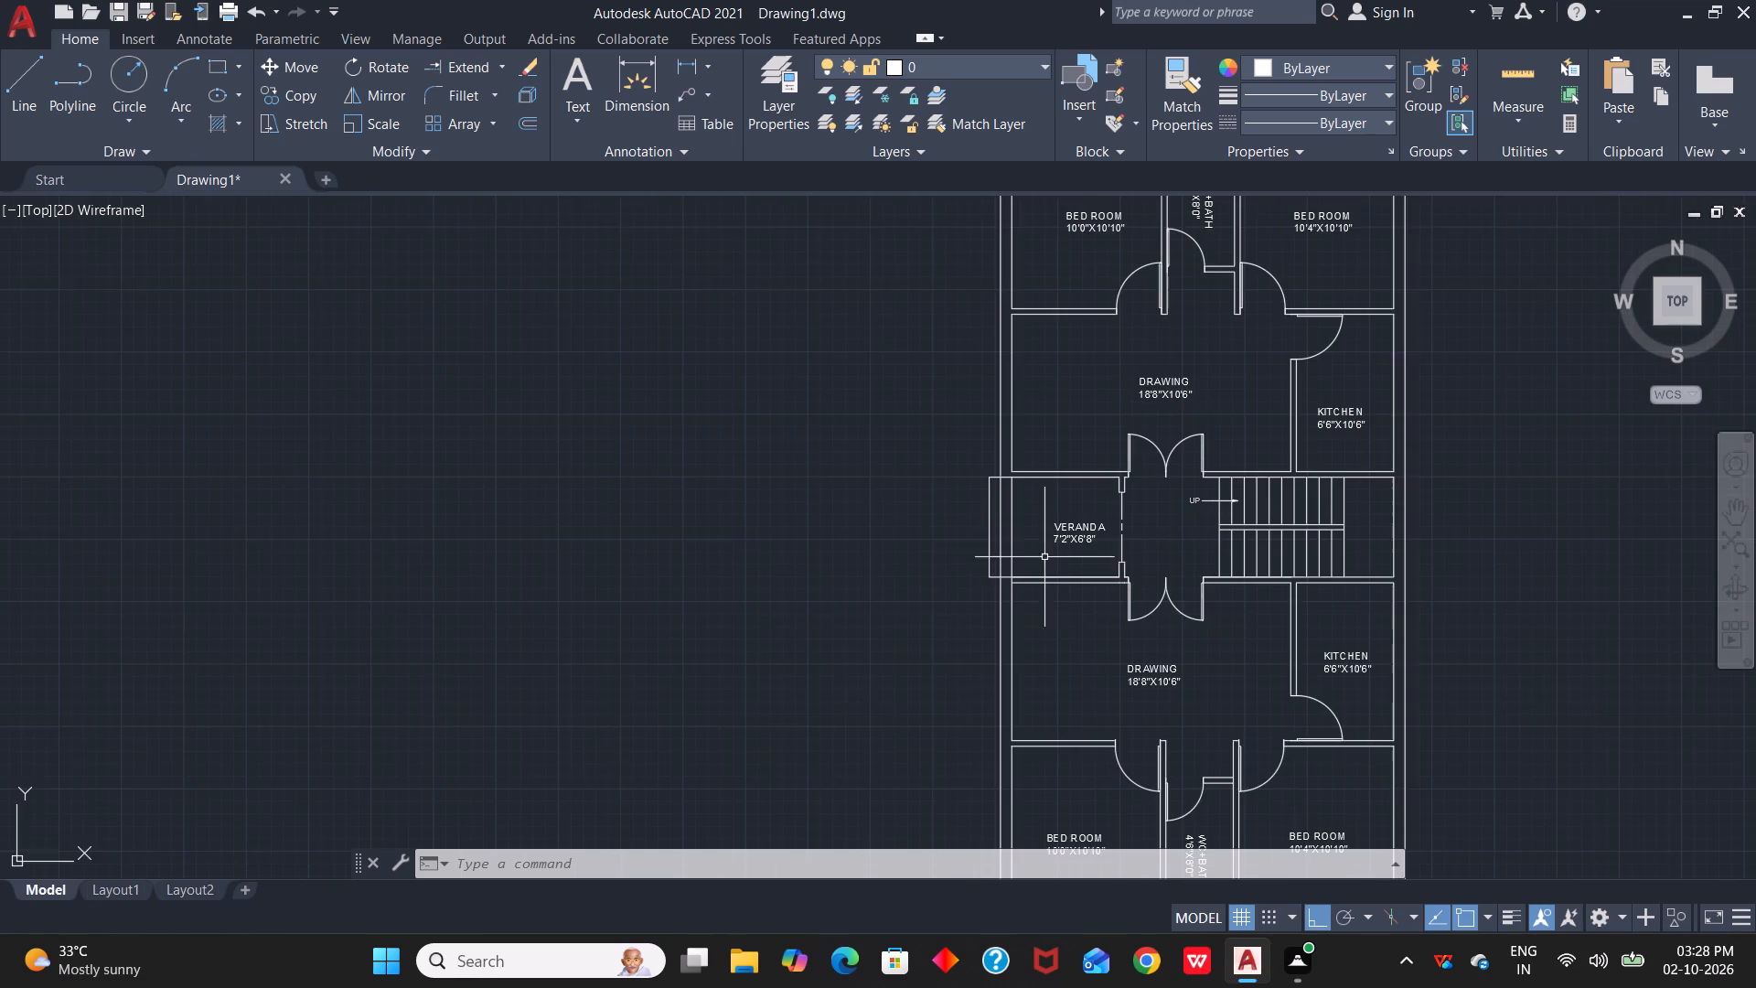
middle_click_drag(1069, 557, 1058, 438)
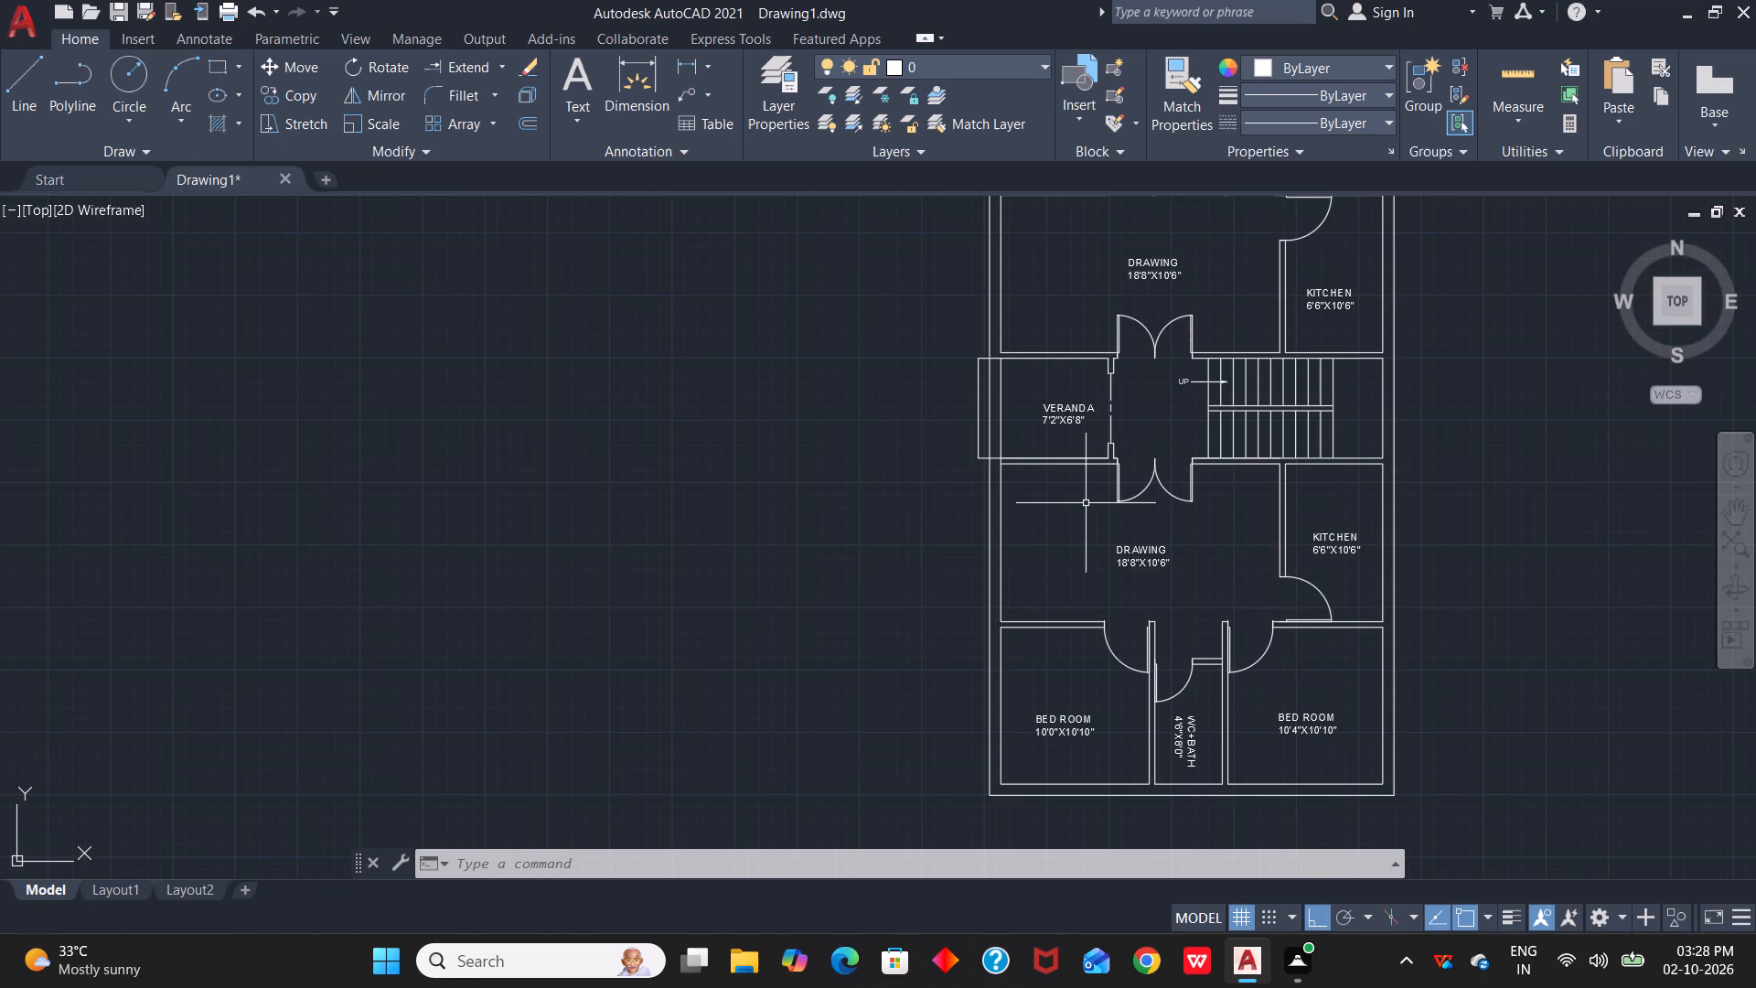
scroll(1374, 506, "up", 1)
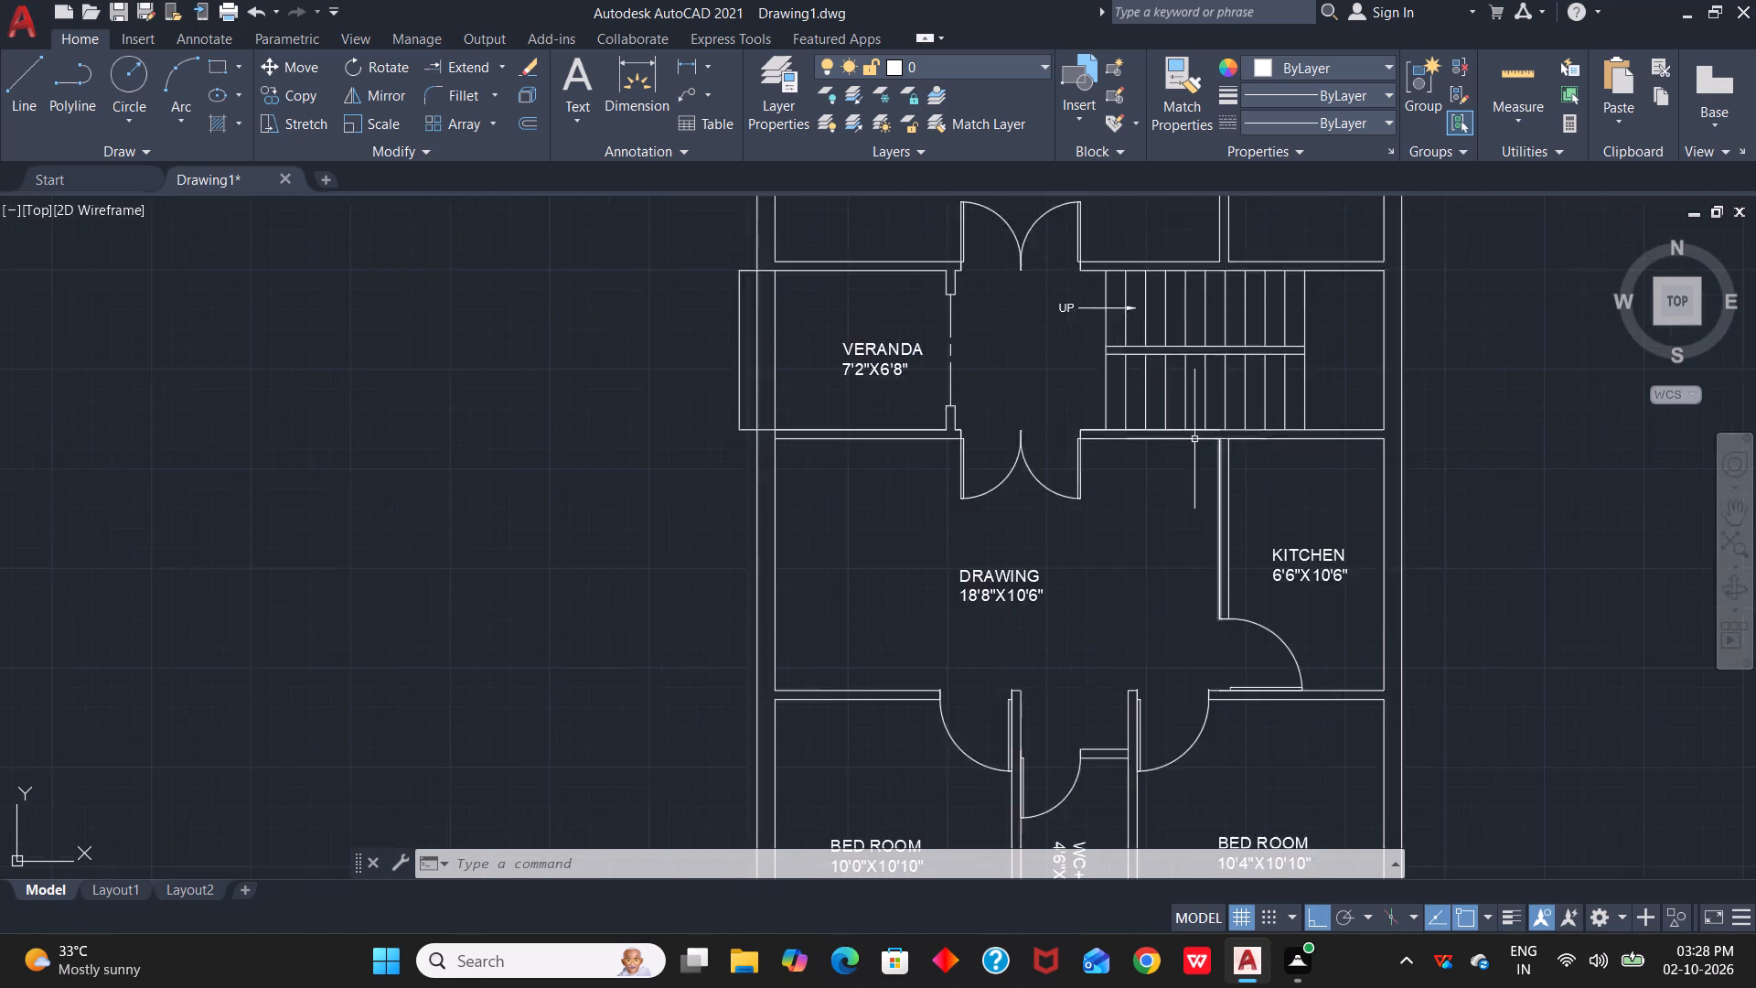
scroll(1167, 423, "up", 1)
scroll(1025, 306, "down", 4)
middle_click_drag(1324, 311, 1135, 424)
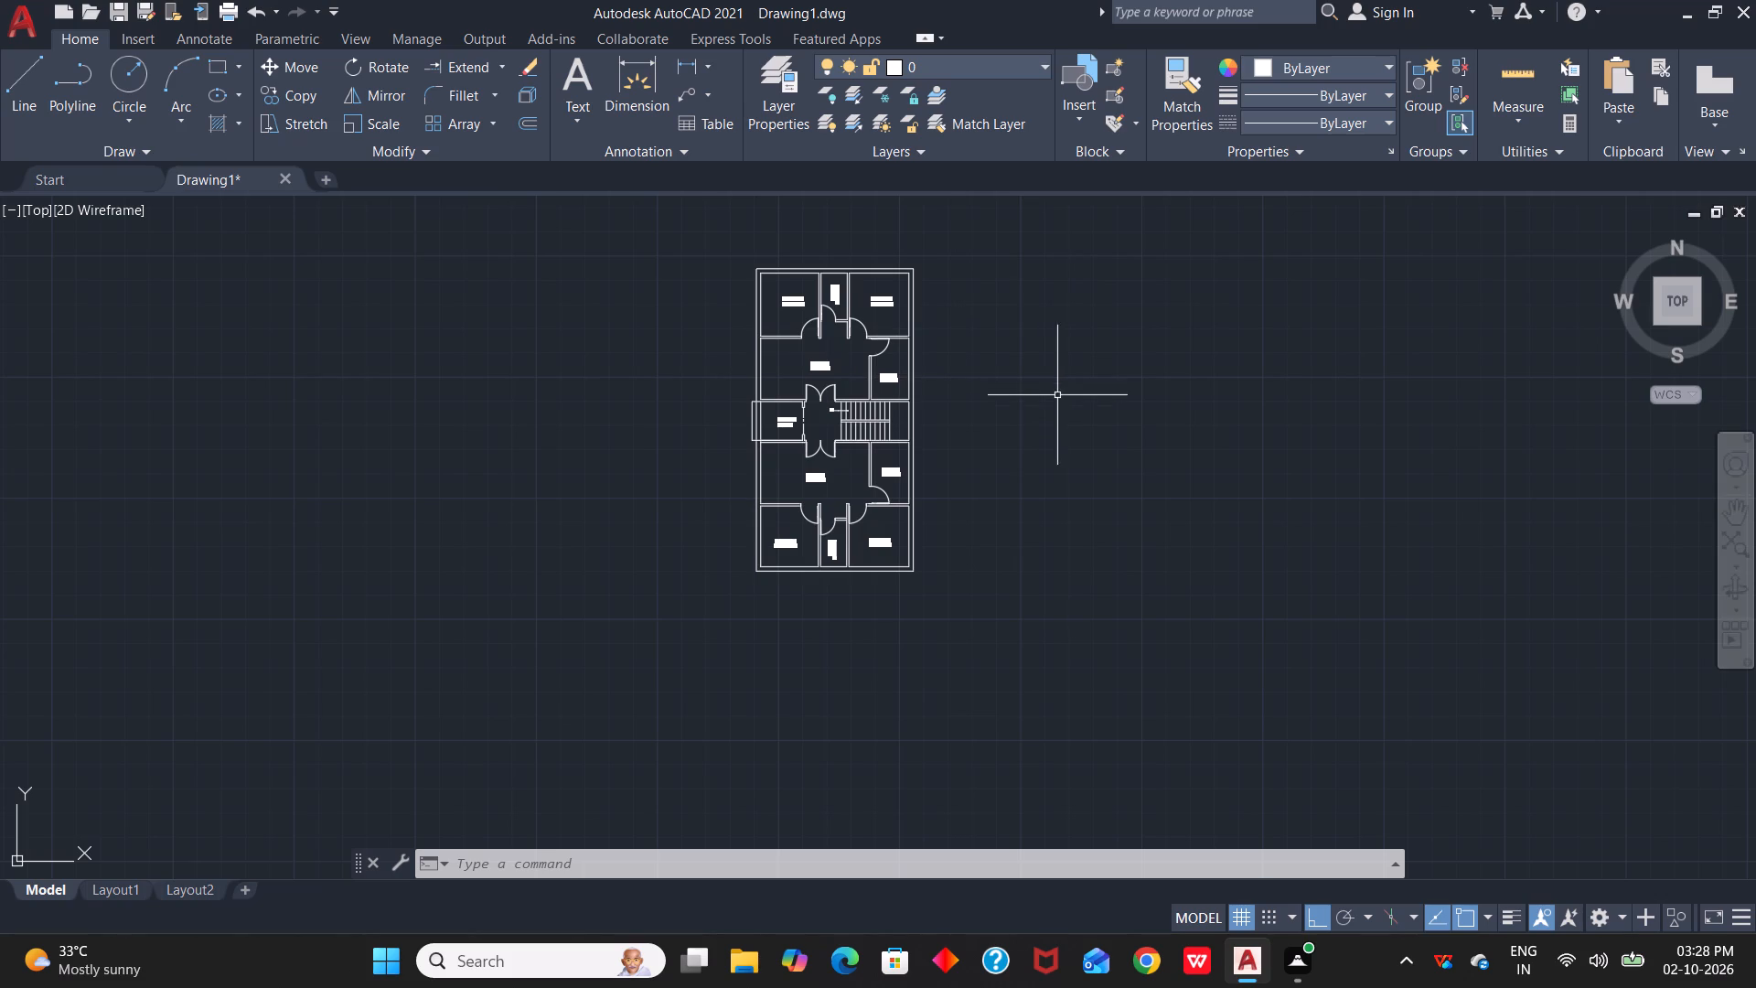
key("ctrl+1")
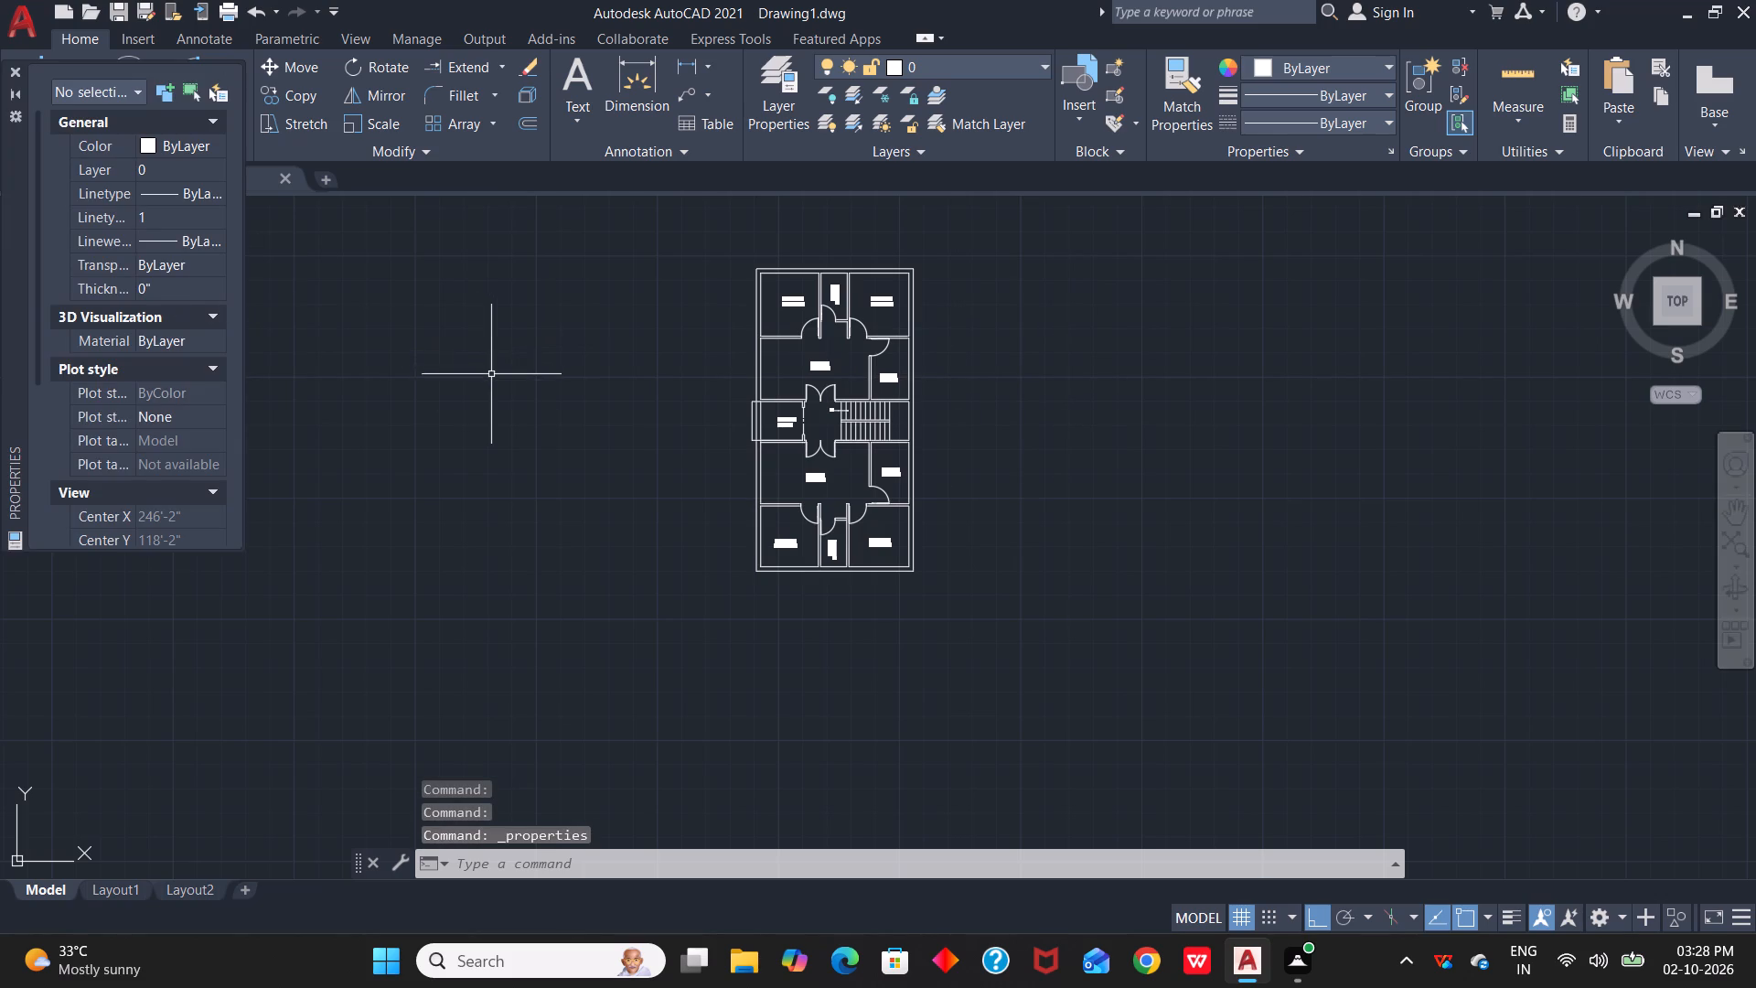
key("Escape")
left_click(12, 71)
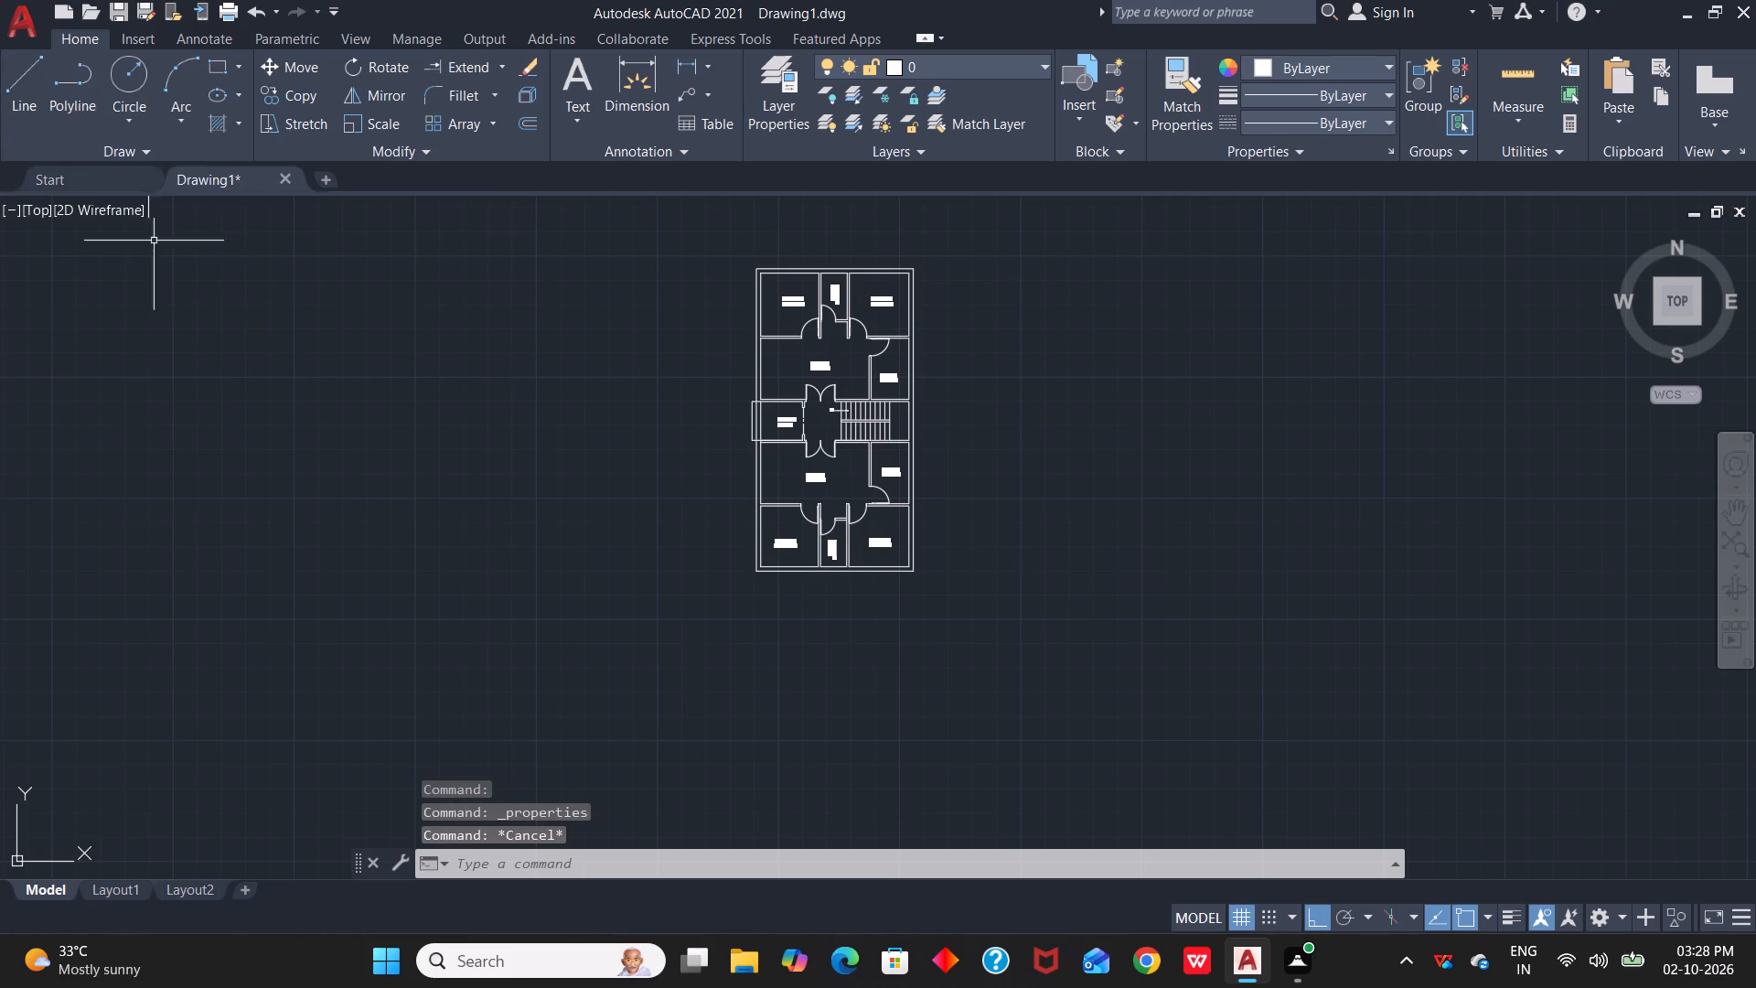
Insert the Window - Imperial sample block from the architectural tool palette into the empty area east of the plan.
key("ctrl+3")
left_click_drag(995, 242, 1351, 393)
scroll(1365, 401, "up", 4)
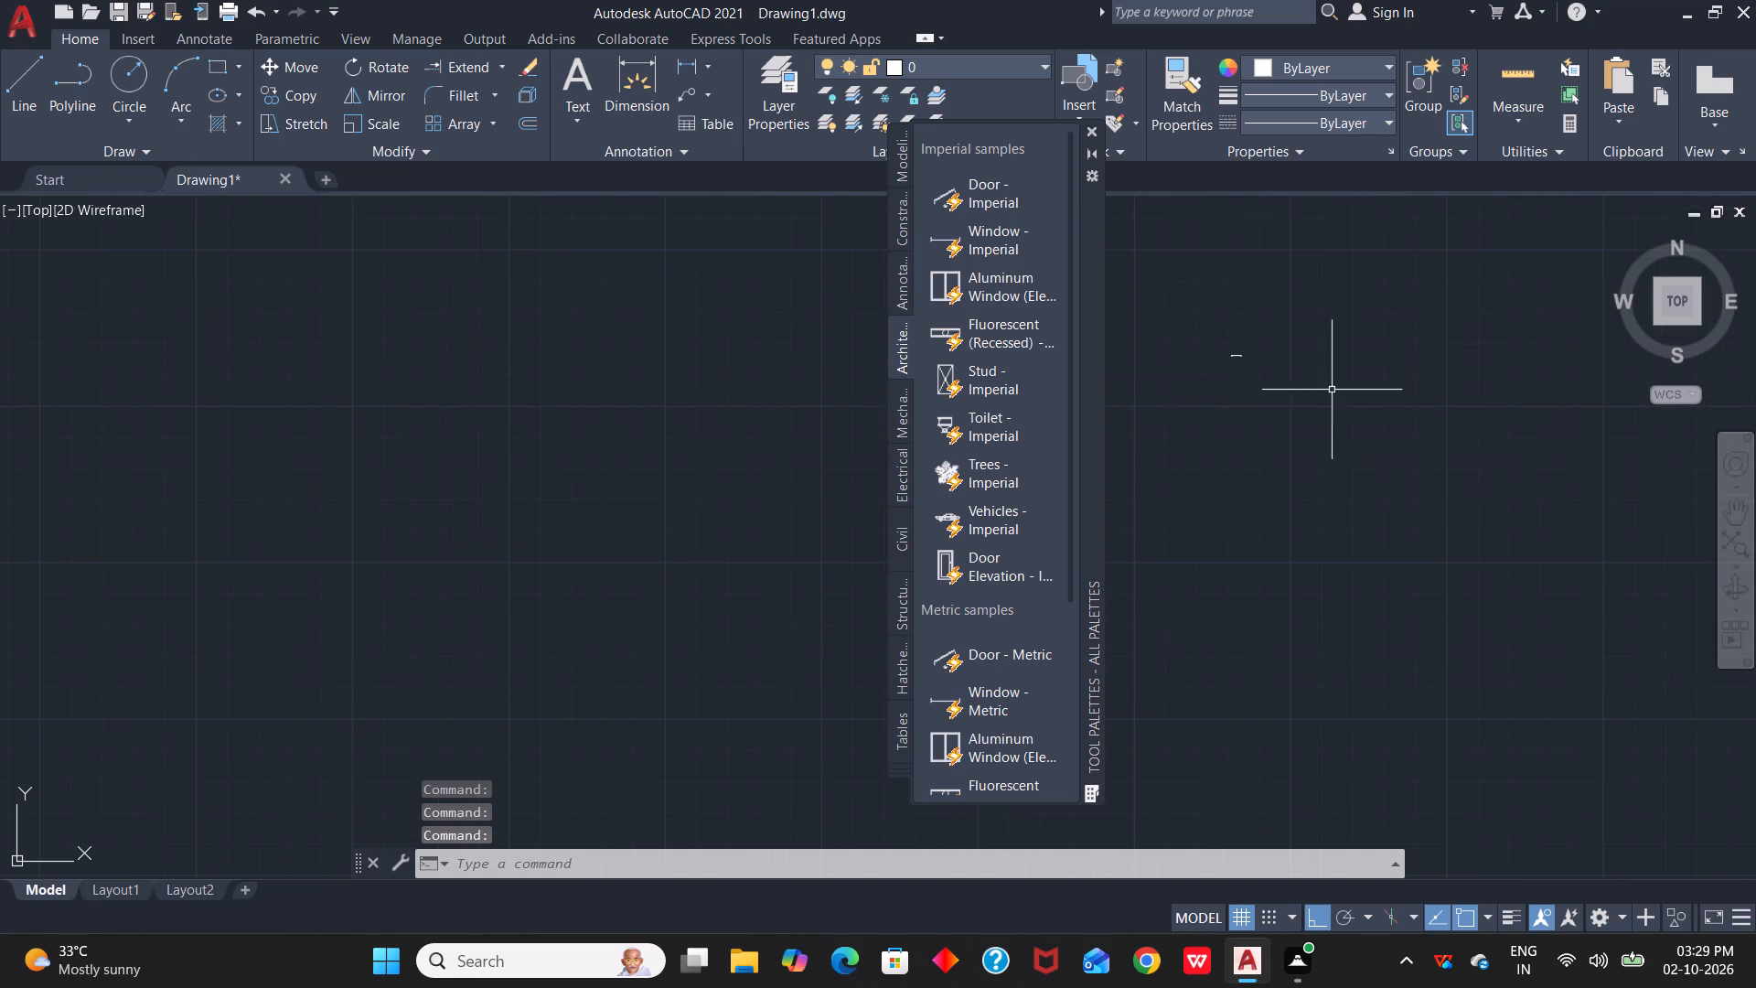
left_click(1089, 129)
Scale the window block by reference from its west end, using its full width as the reference and 4' as the new length.
scroll(1280, 395, "up", 2)
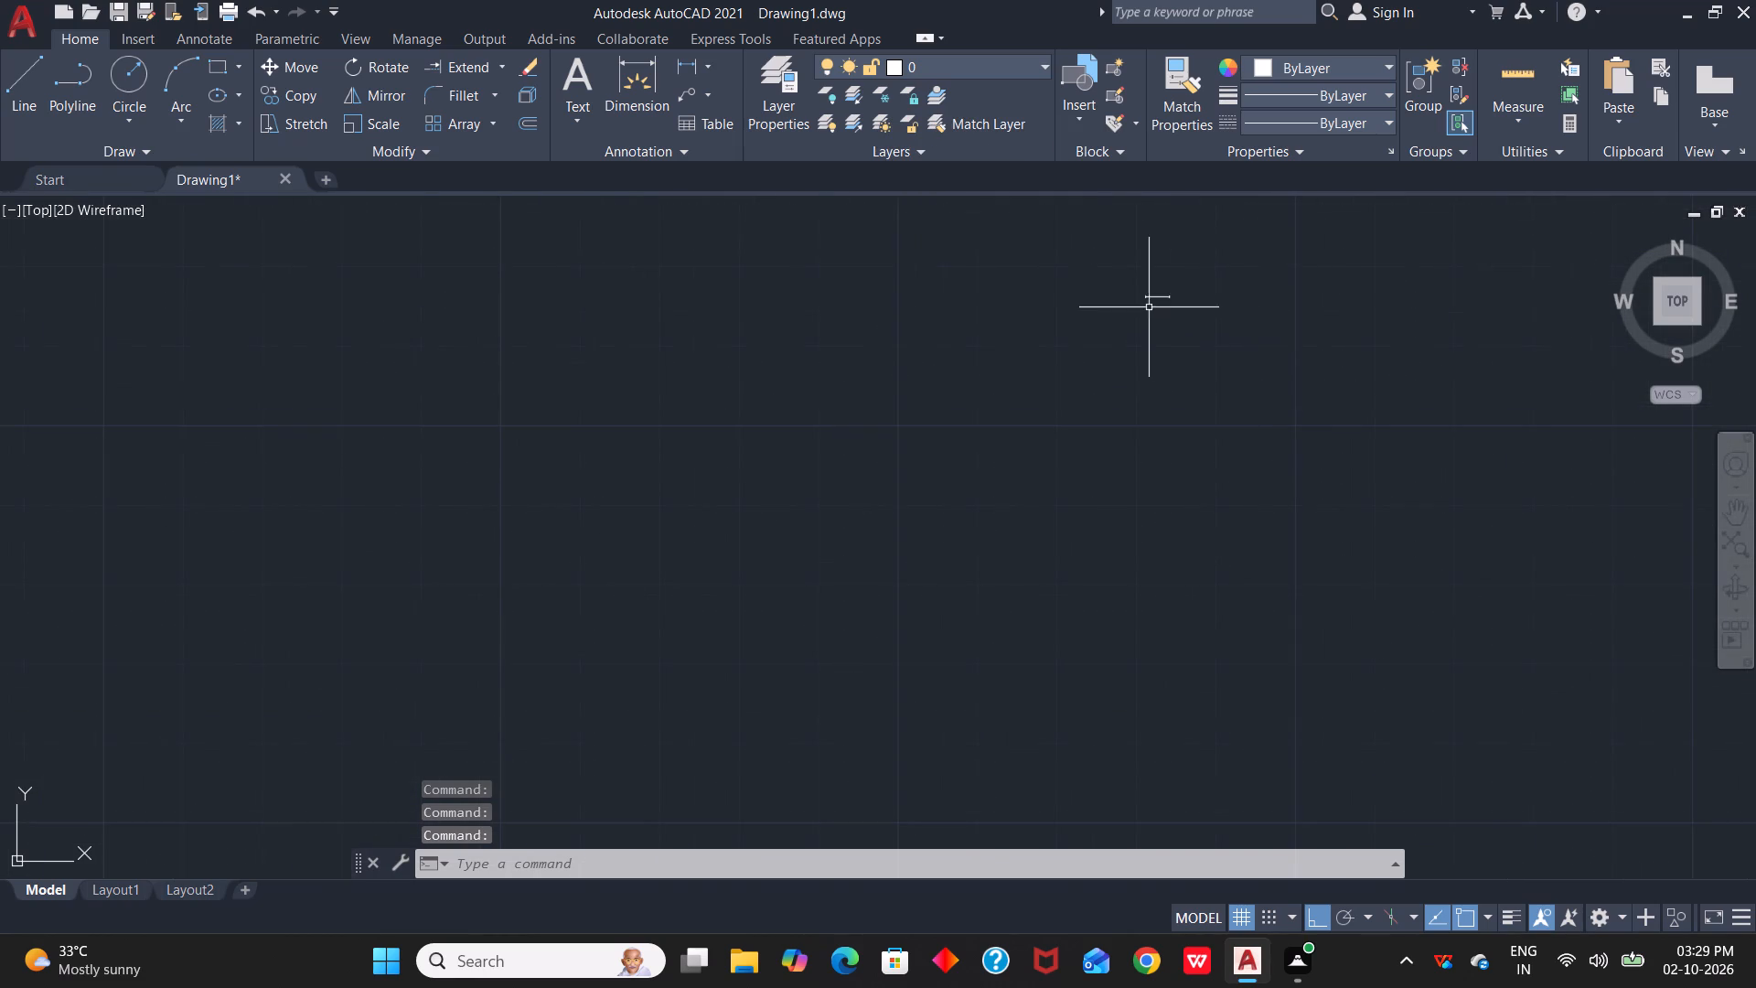
middle_click_drag(1149, 307, 1200, 435)
scroll(1196, 421, "up", 3)
left_click_drag(1086, 405, 1102, 407)
left_click(1322, 474)
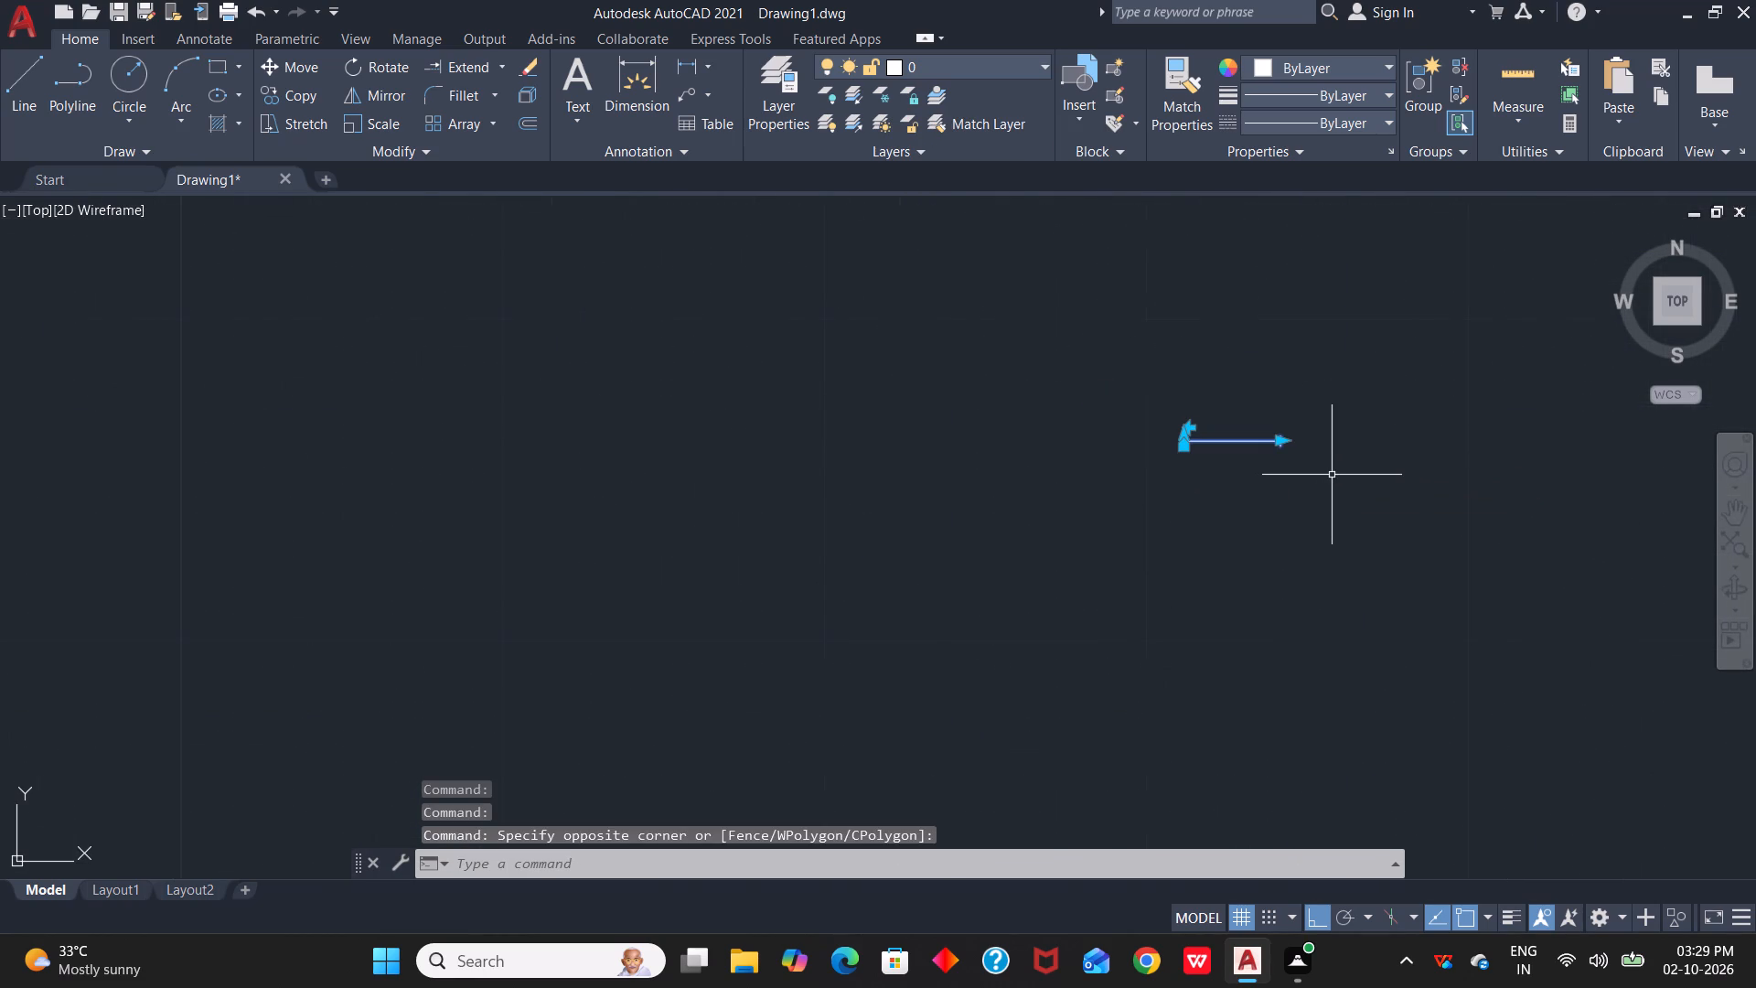
scroll(1267, 448, "up", 4)
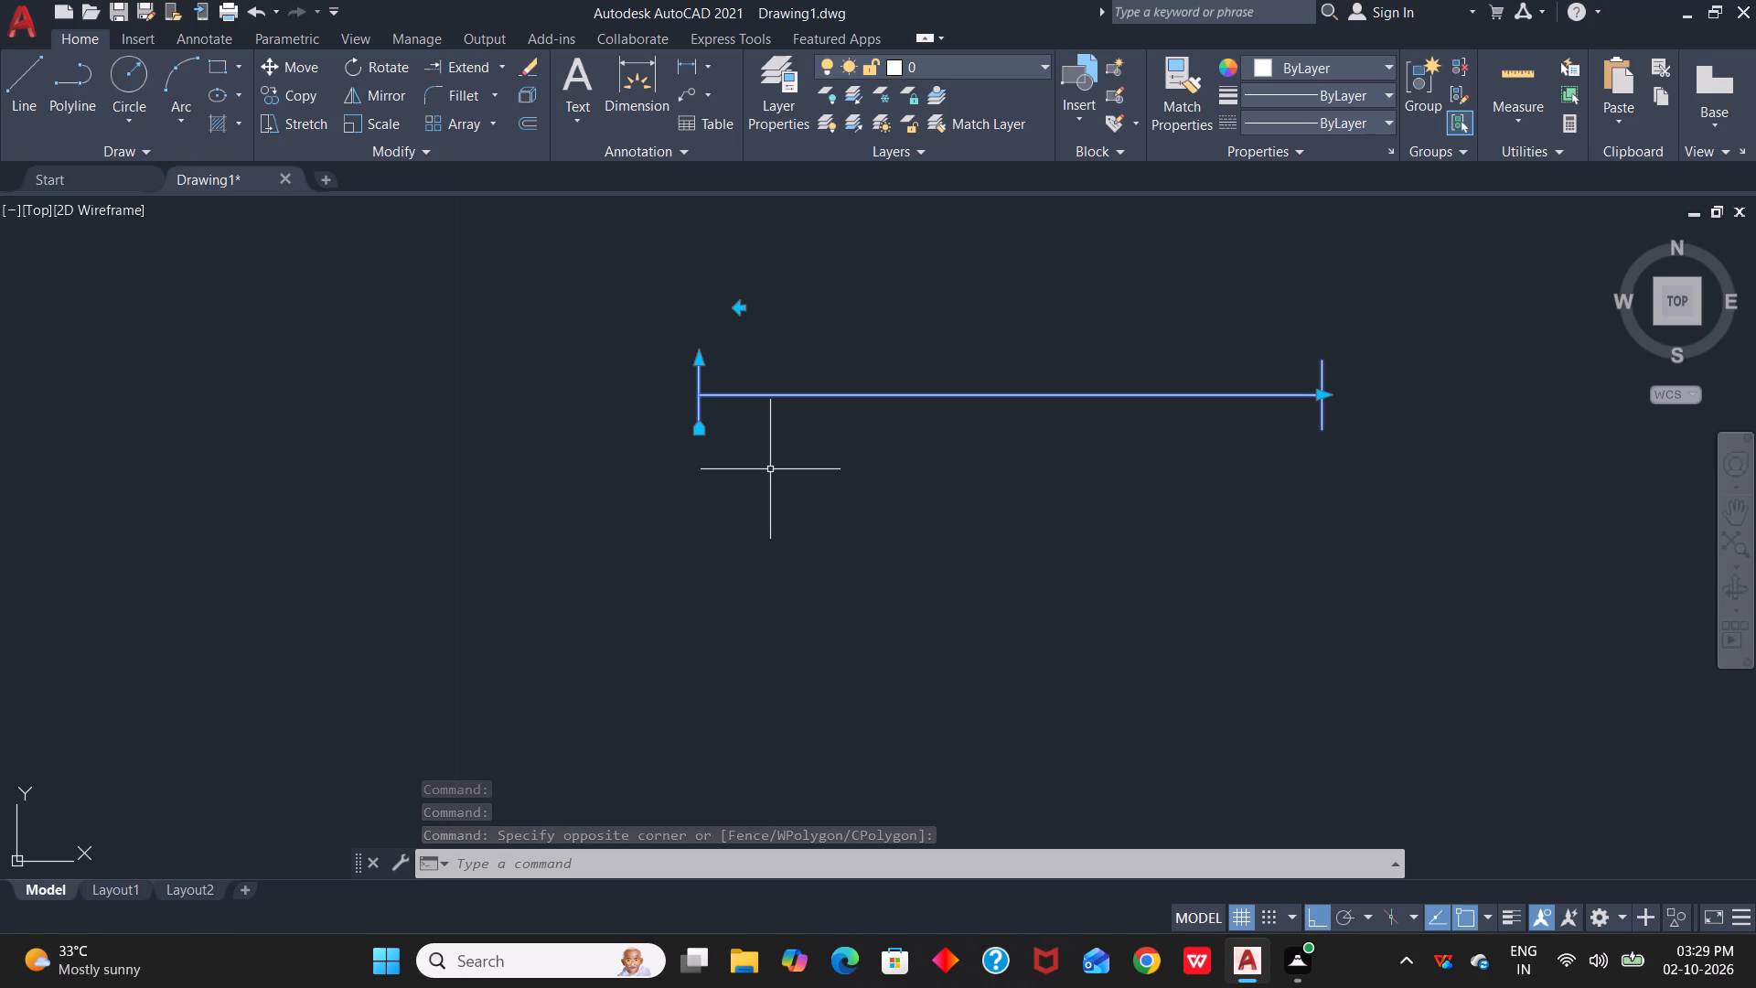
type("SC")
key("space")
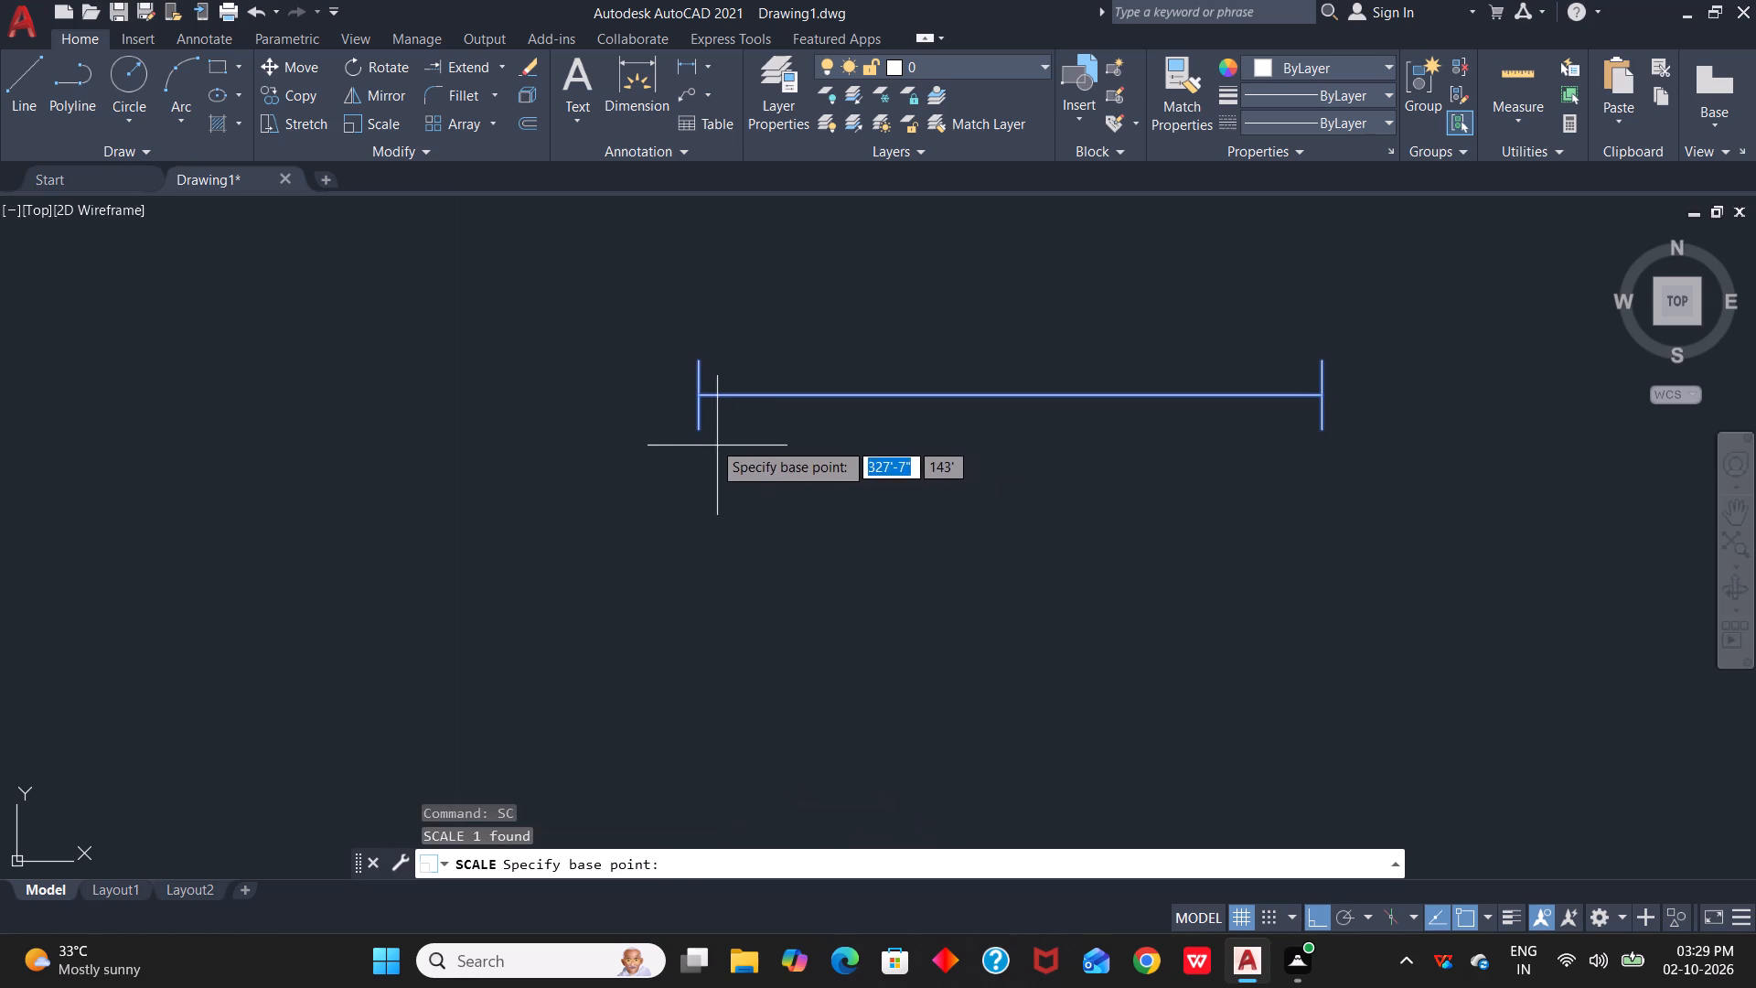
left_click(701, 434)
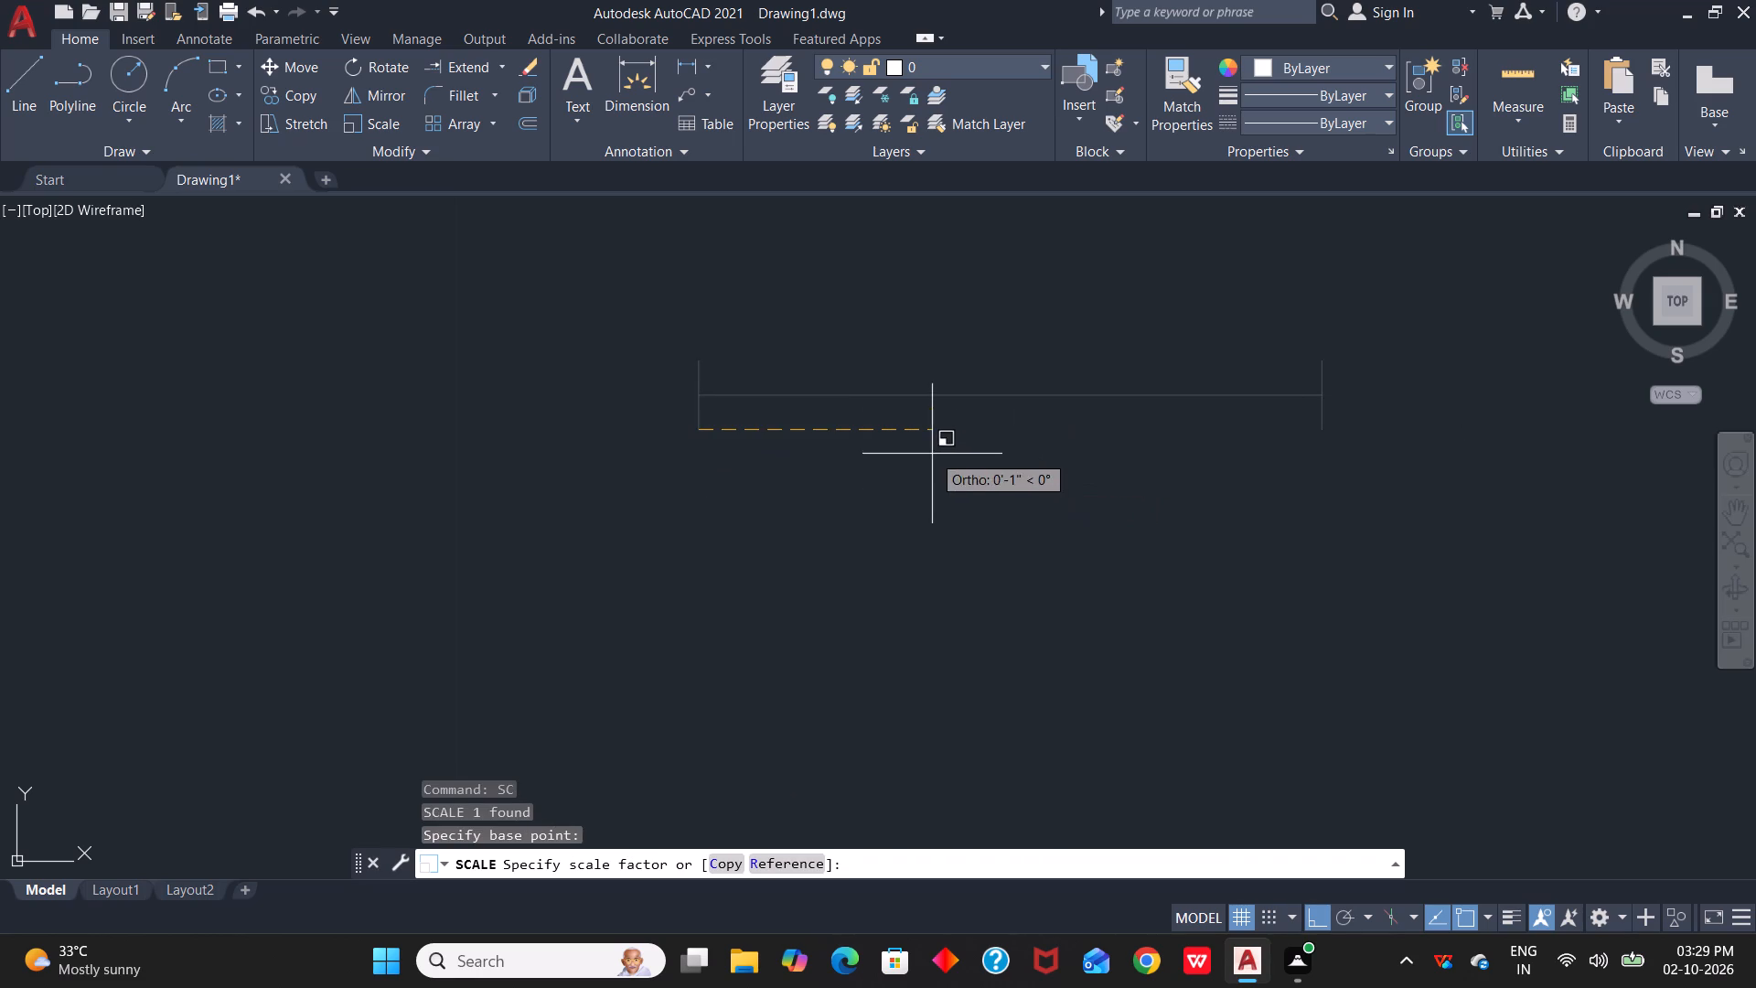
key("r")
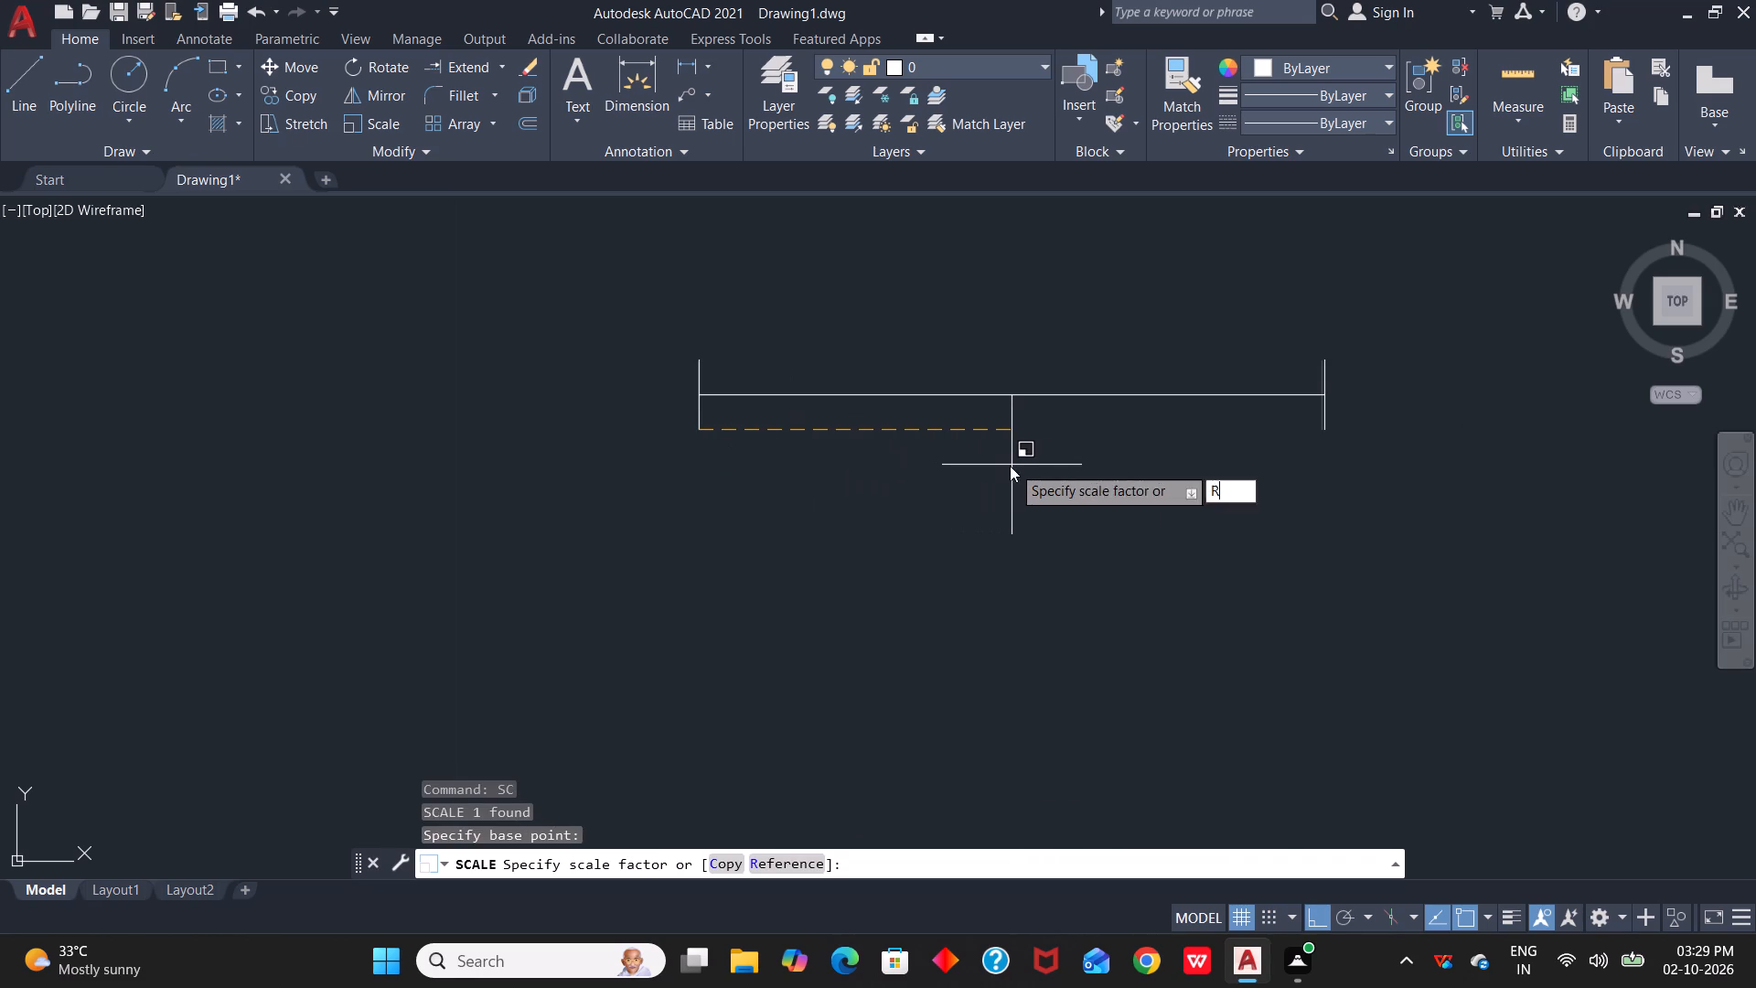
key("space")
left_click(701, 431)
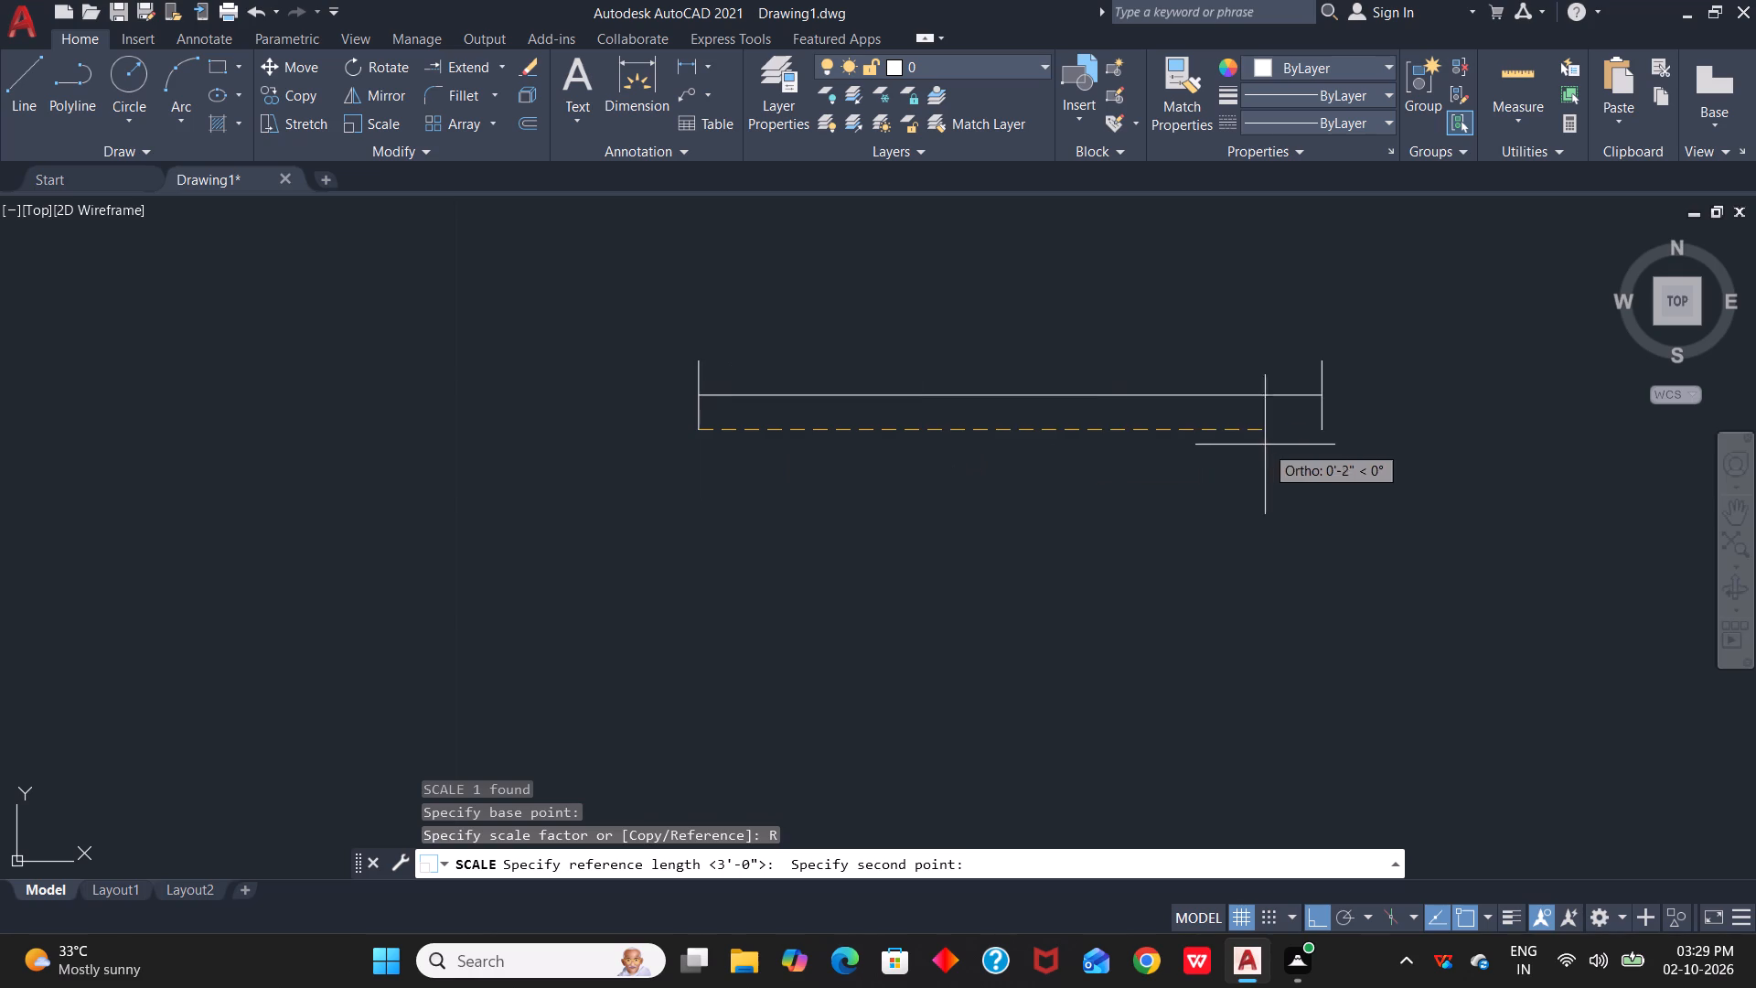
scroll(1333, 435, "up", 3)
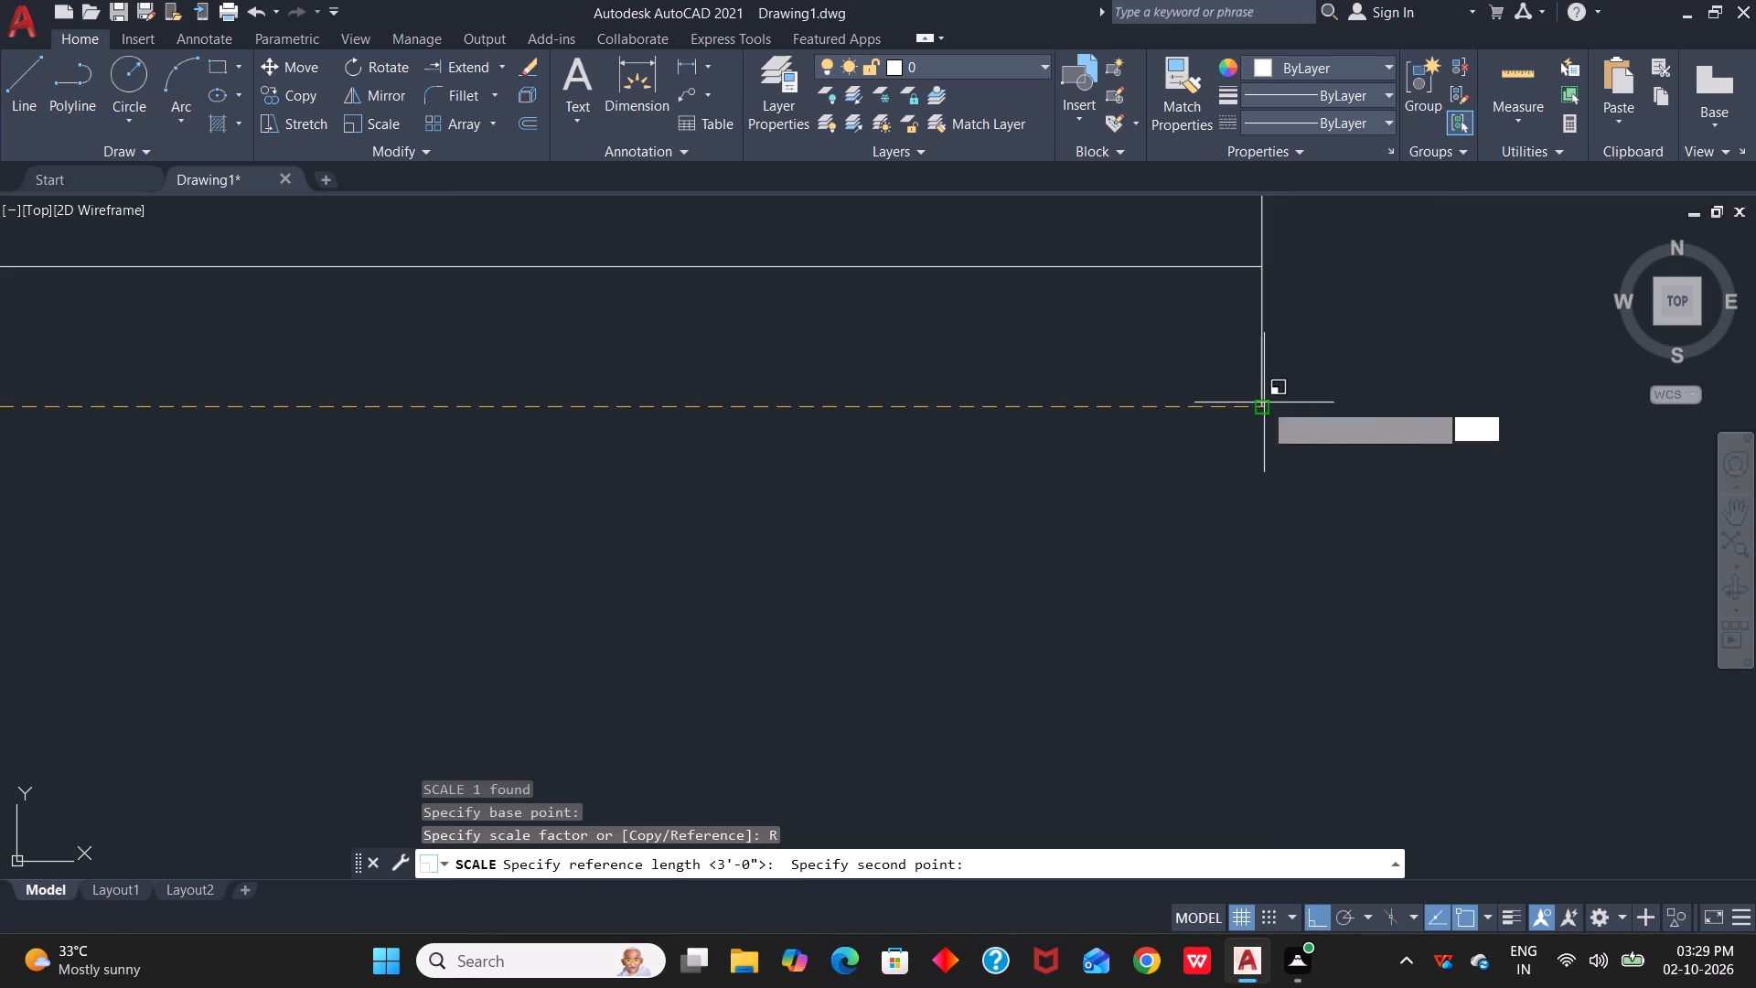
left_click(1264, 403)
scroll(1271, 461, "down", 2)
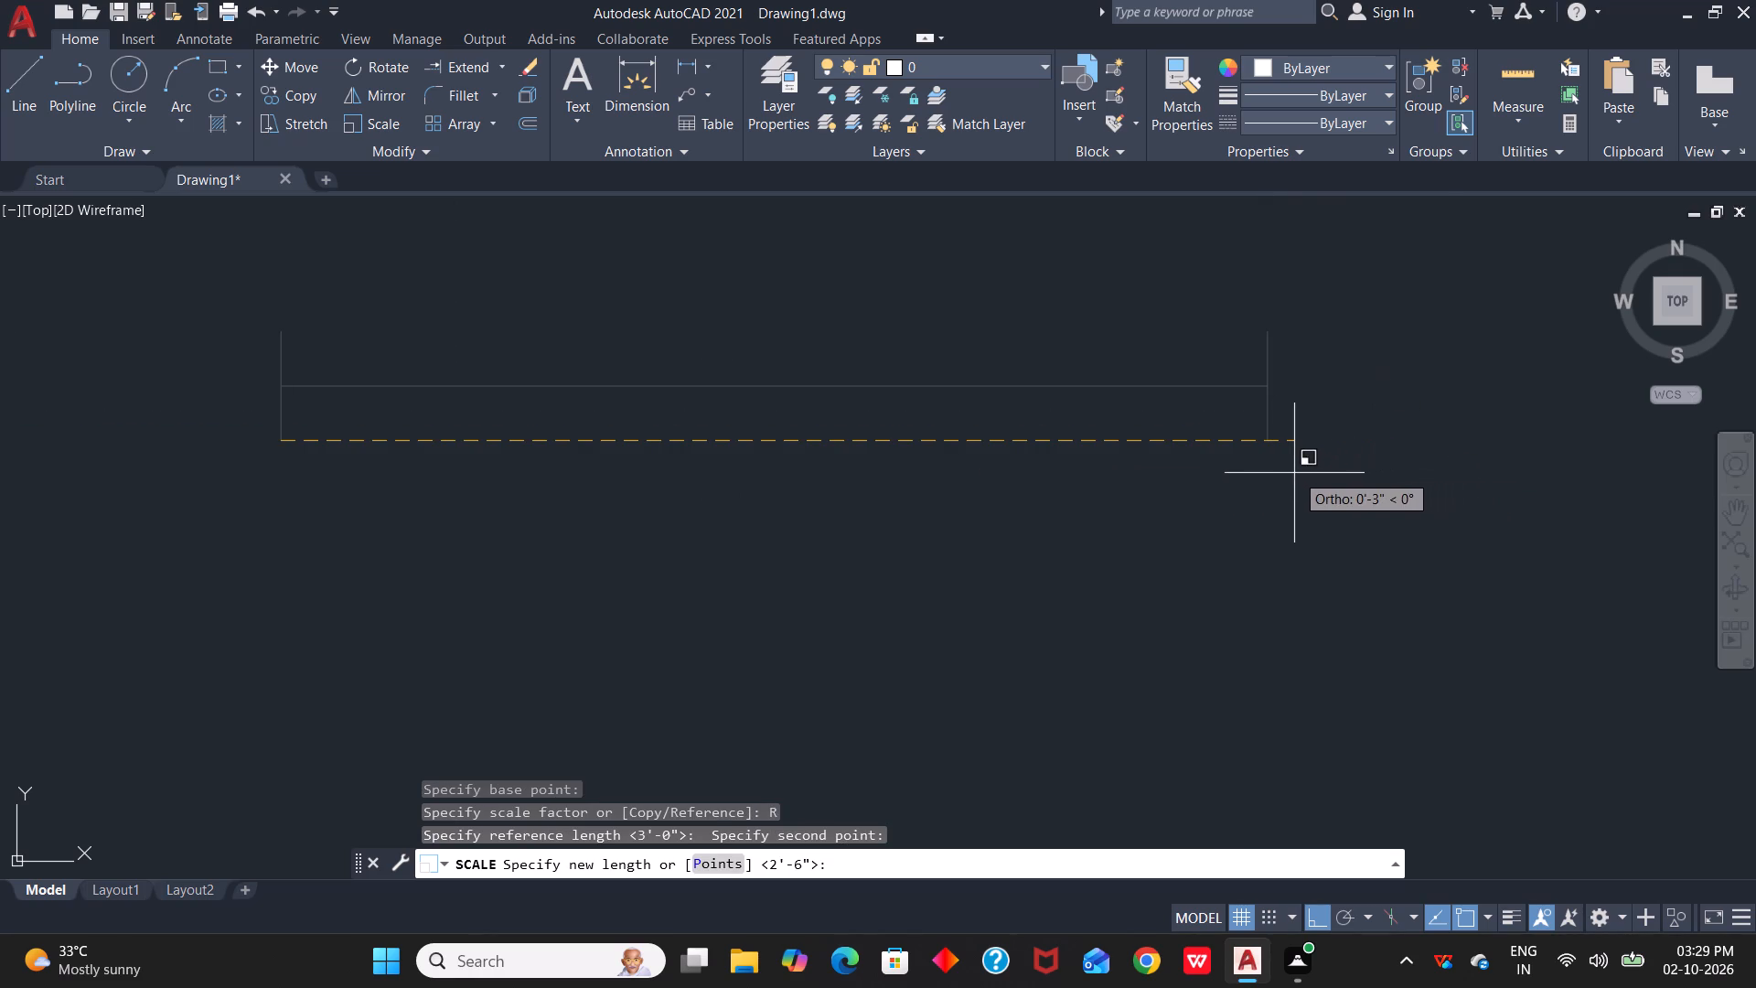
type("4'")
key("Return")
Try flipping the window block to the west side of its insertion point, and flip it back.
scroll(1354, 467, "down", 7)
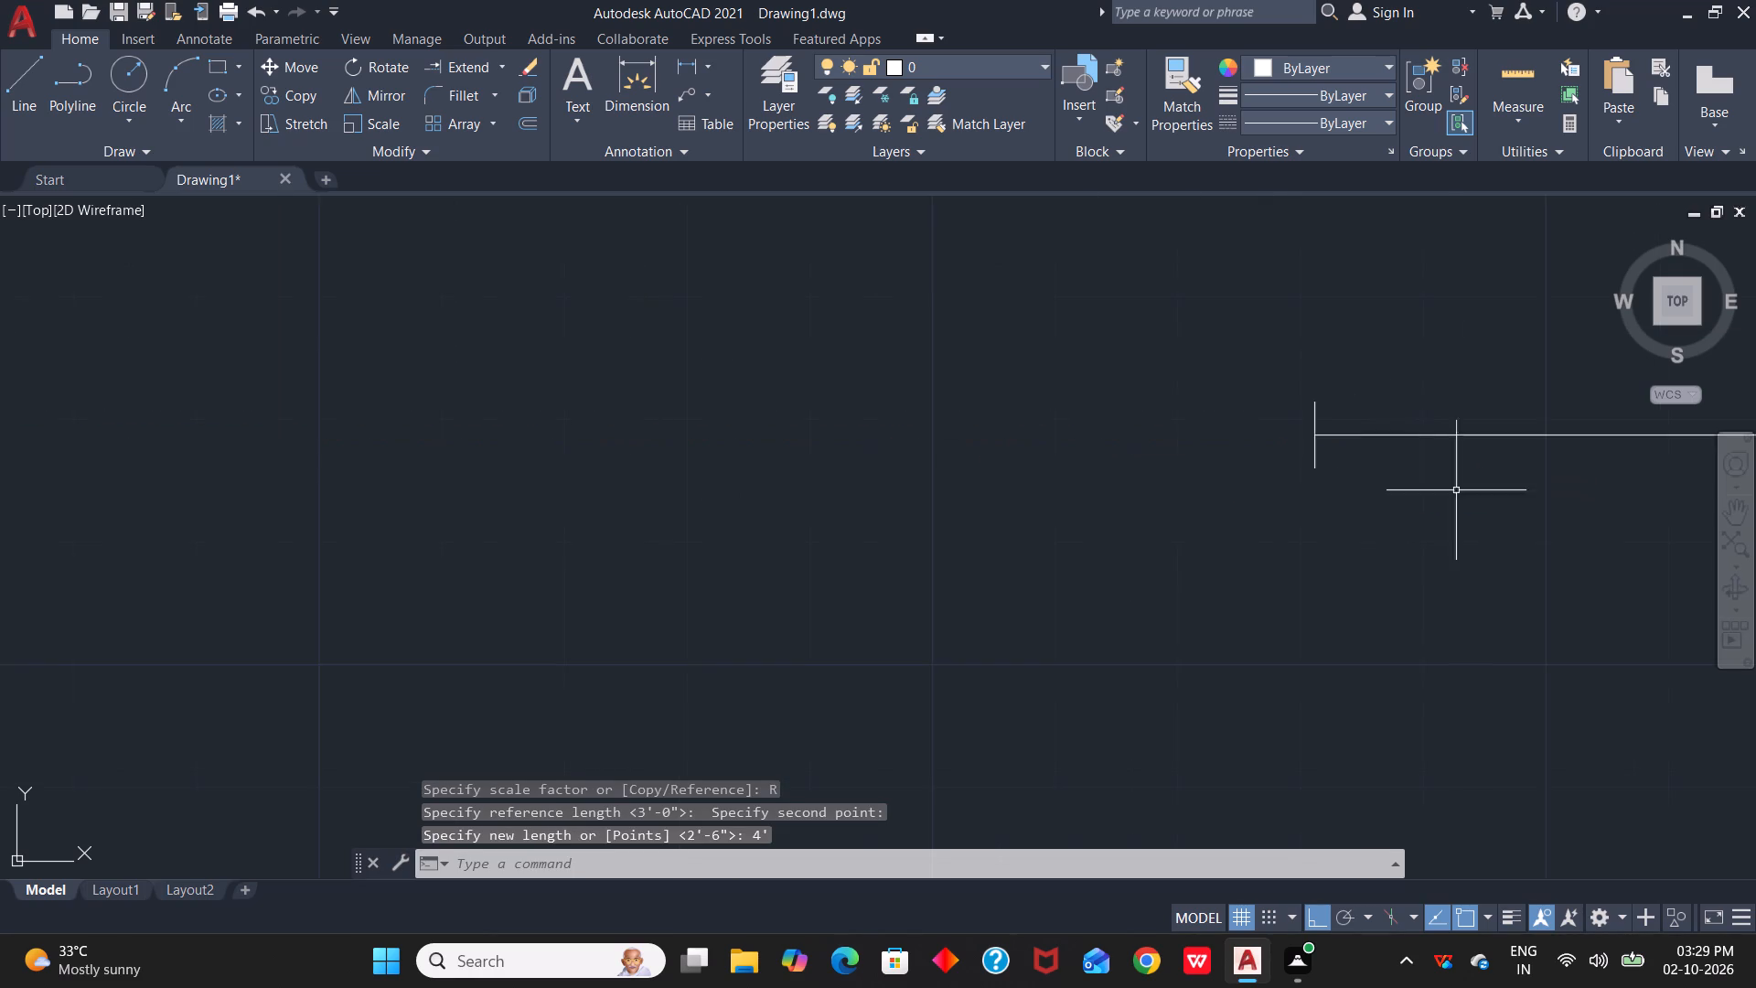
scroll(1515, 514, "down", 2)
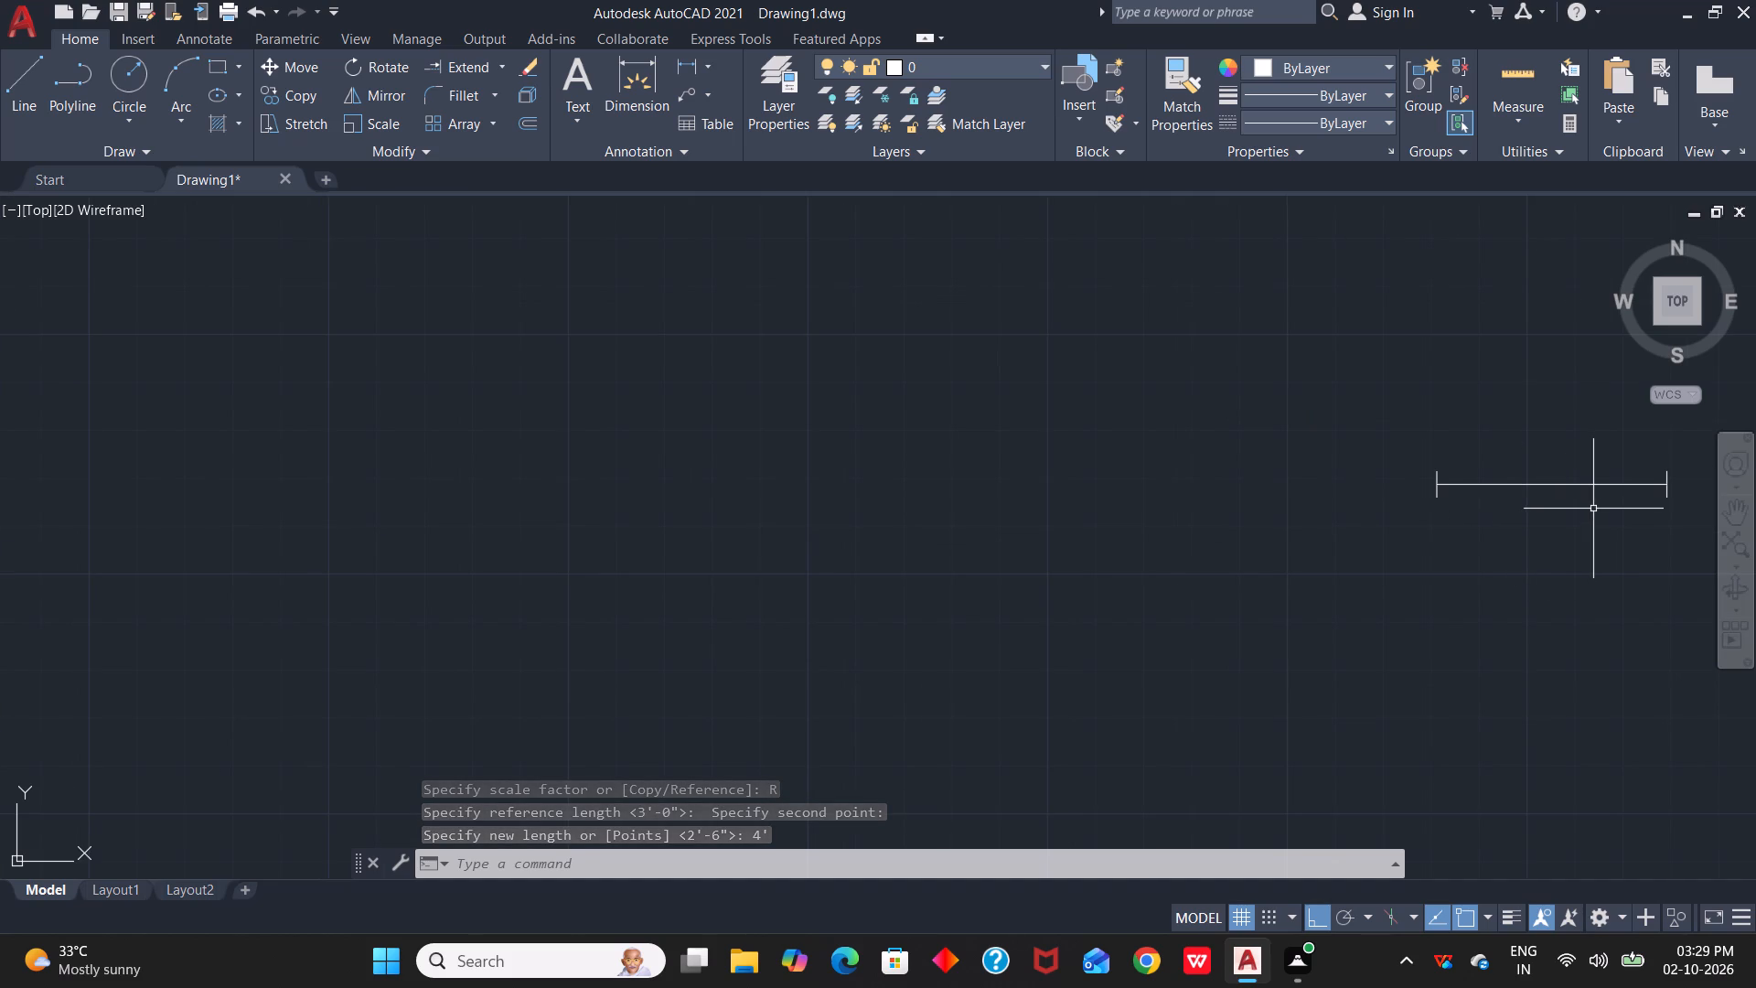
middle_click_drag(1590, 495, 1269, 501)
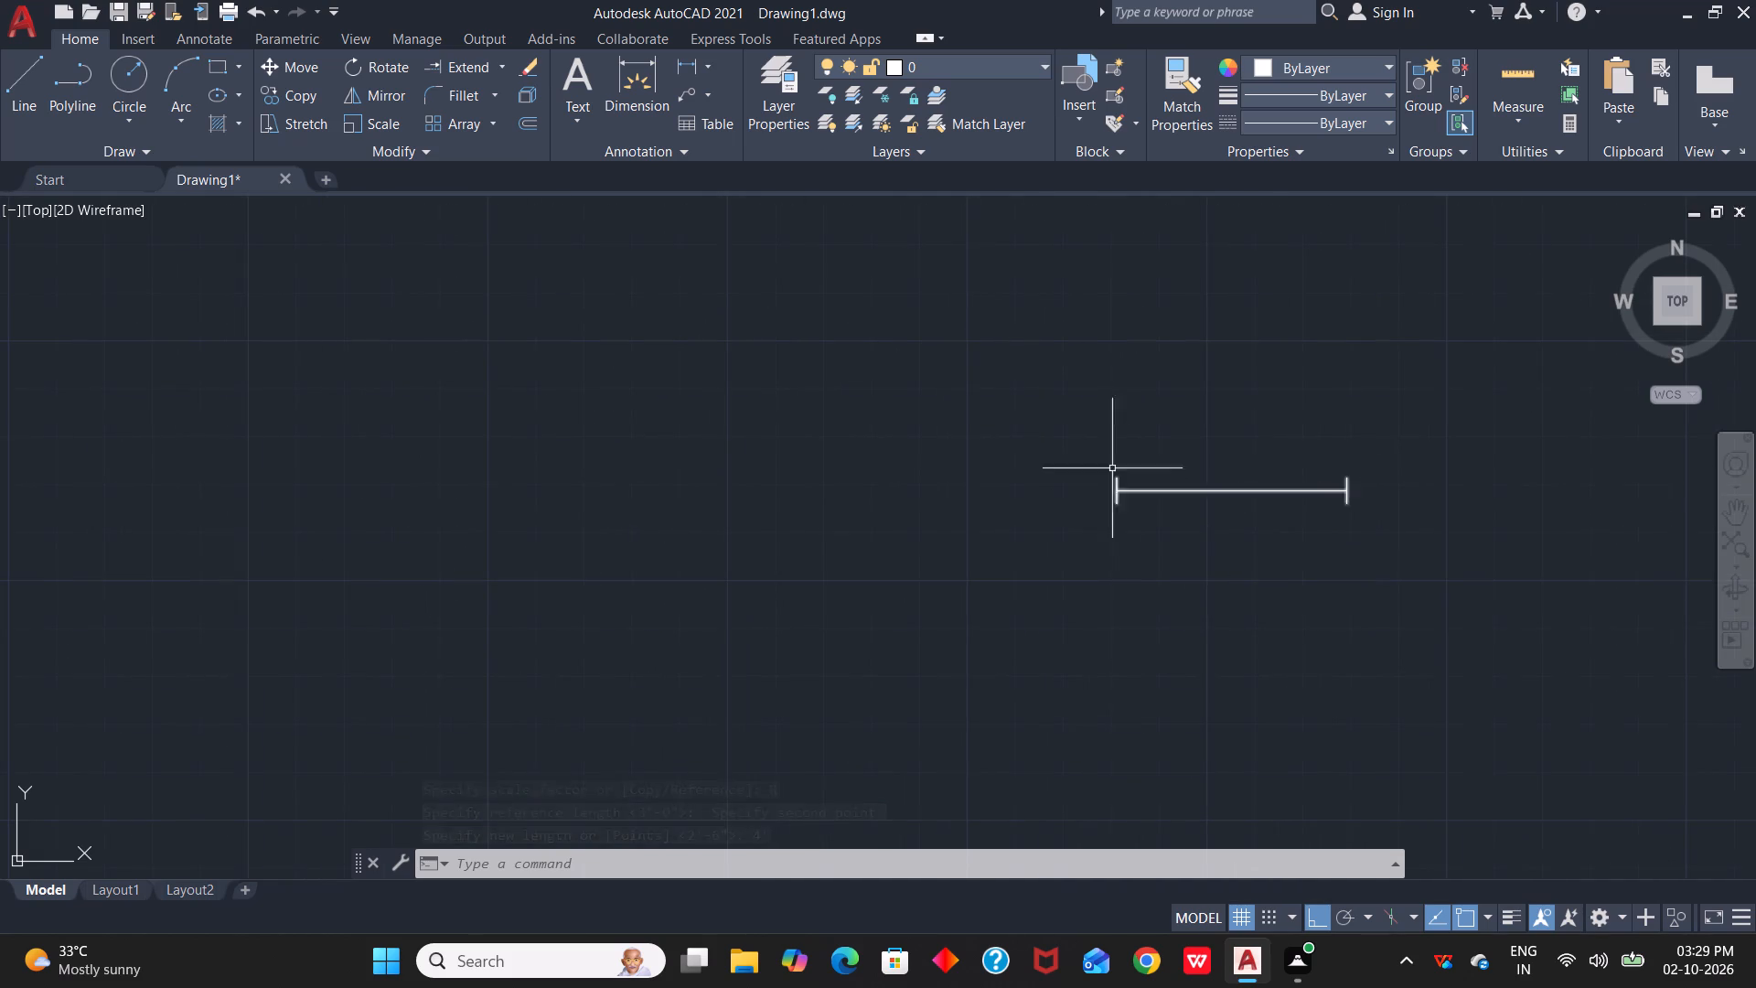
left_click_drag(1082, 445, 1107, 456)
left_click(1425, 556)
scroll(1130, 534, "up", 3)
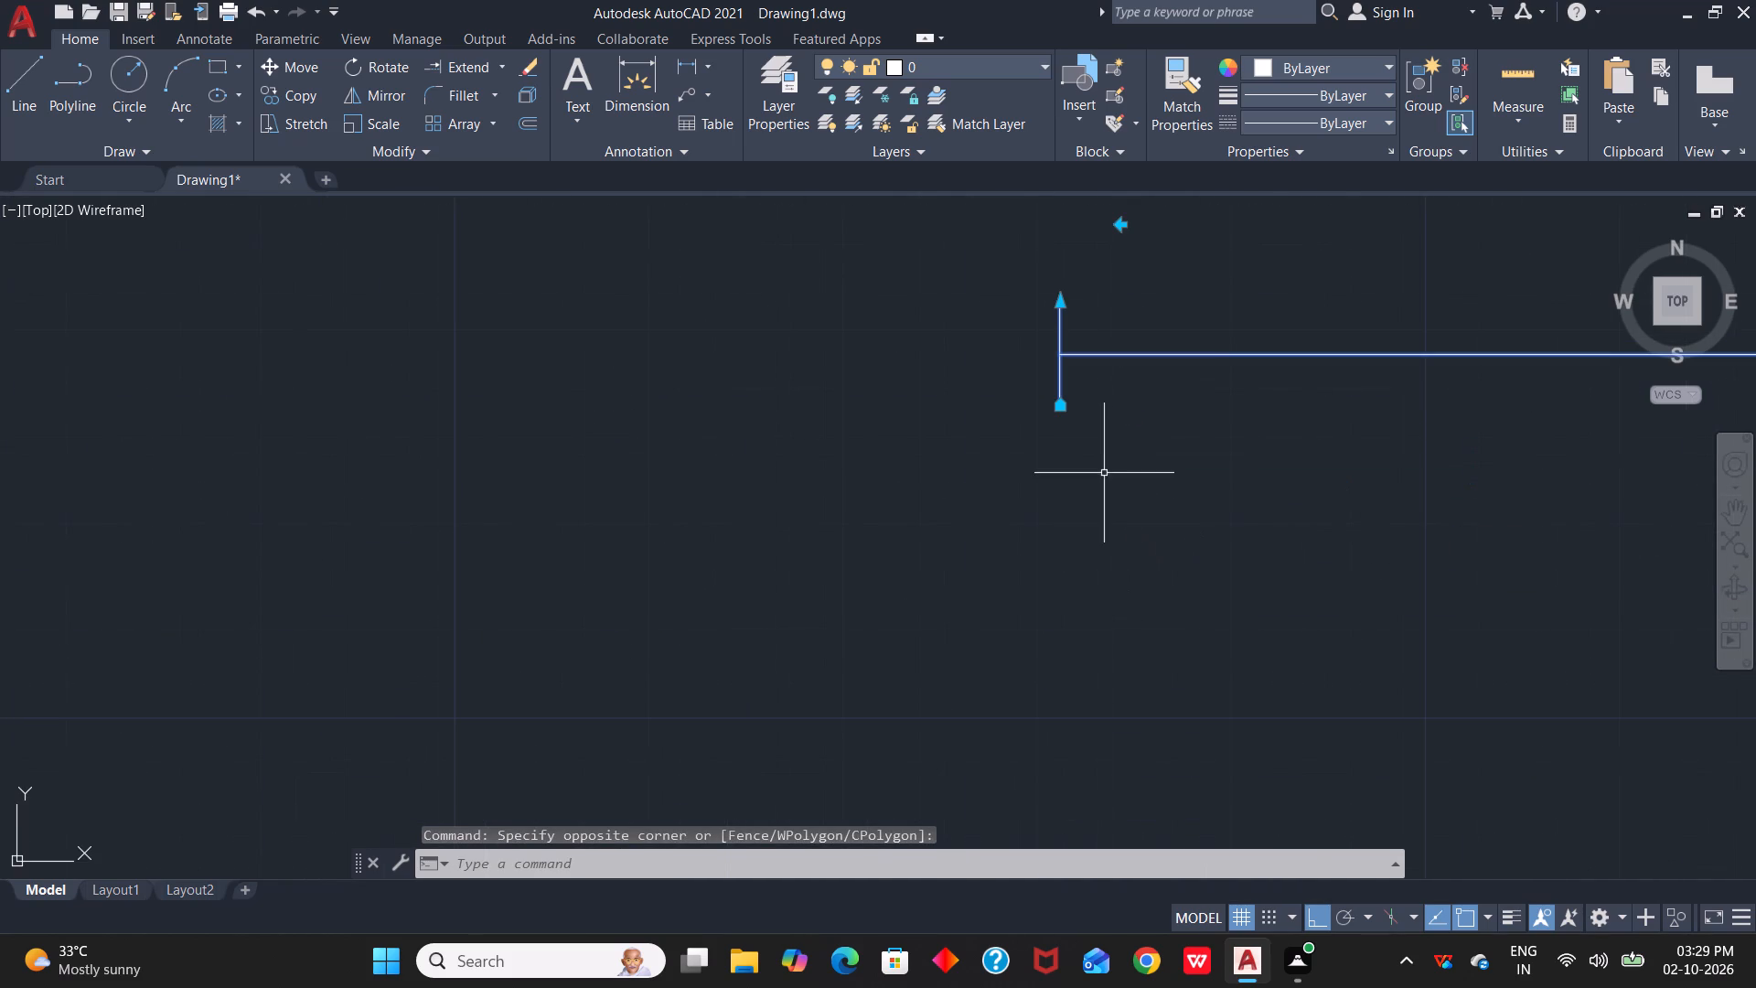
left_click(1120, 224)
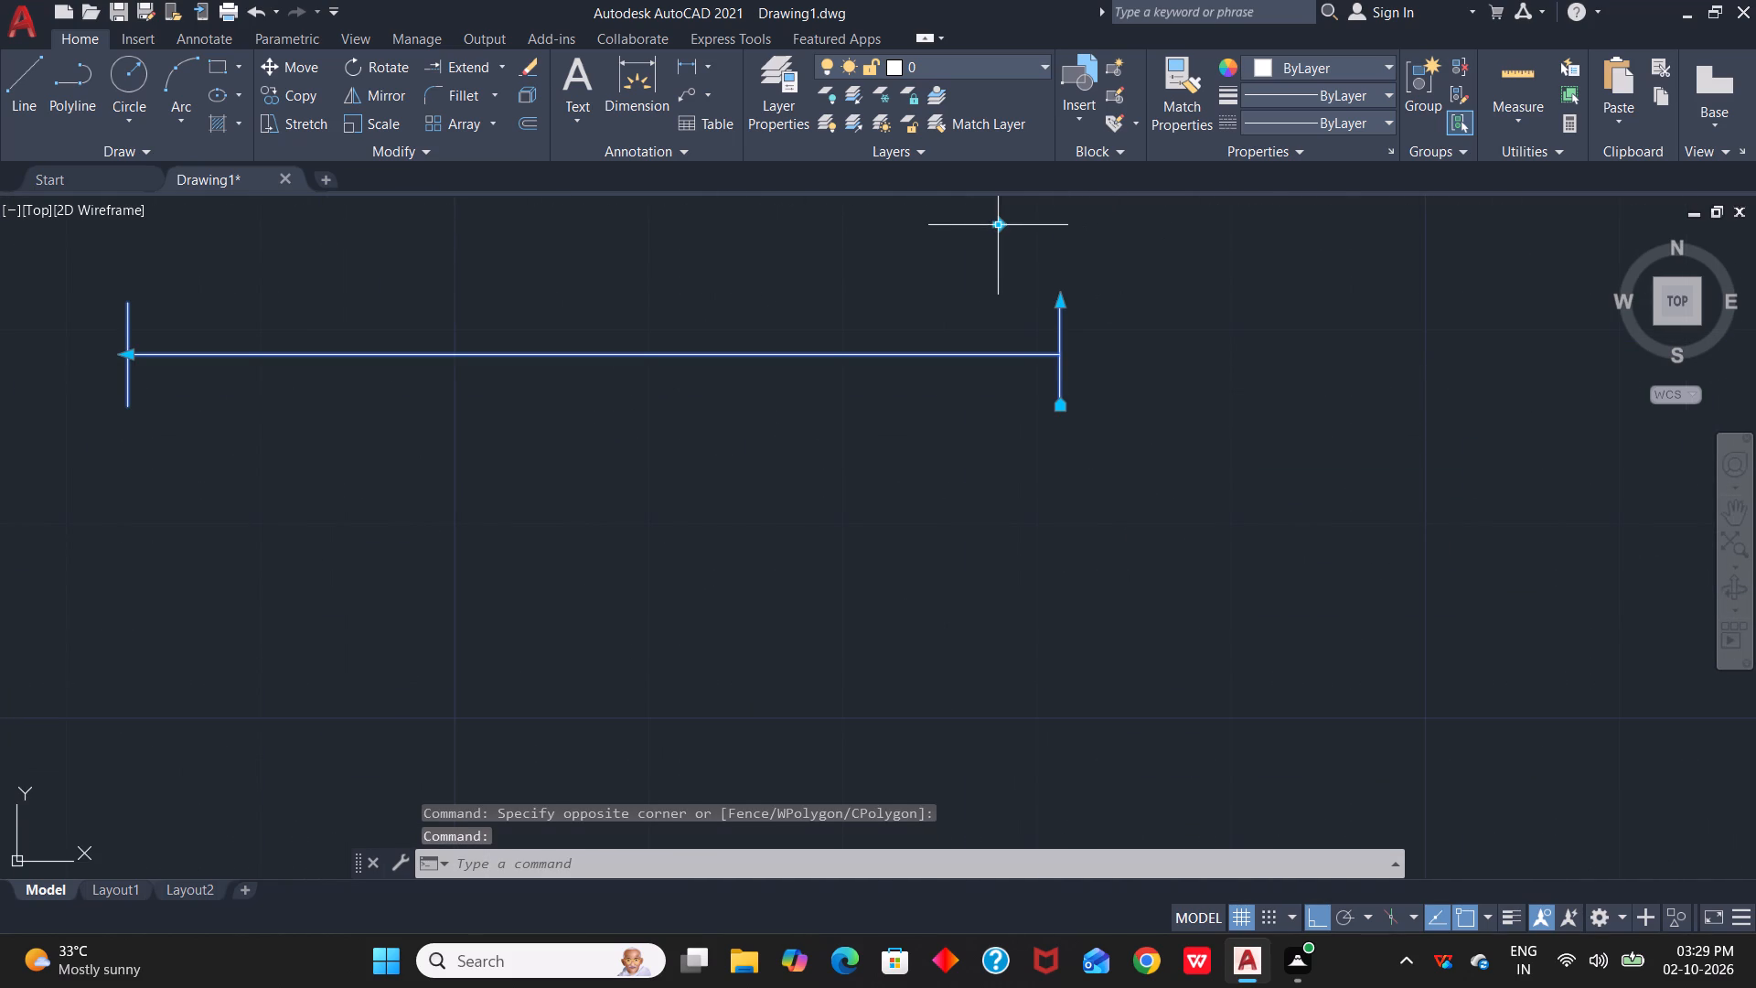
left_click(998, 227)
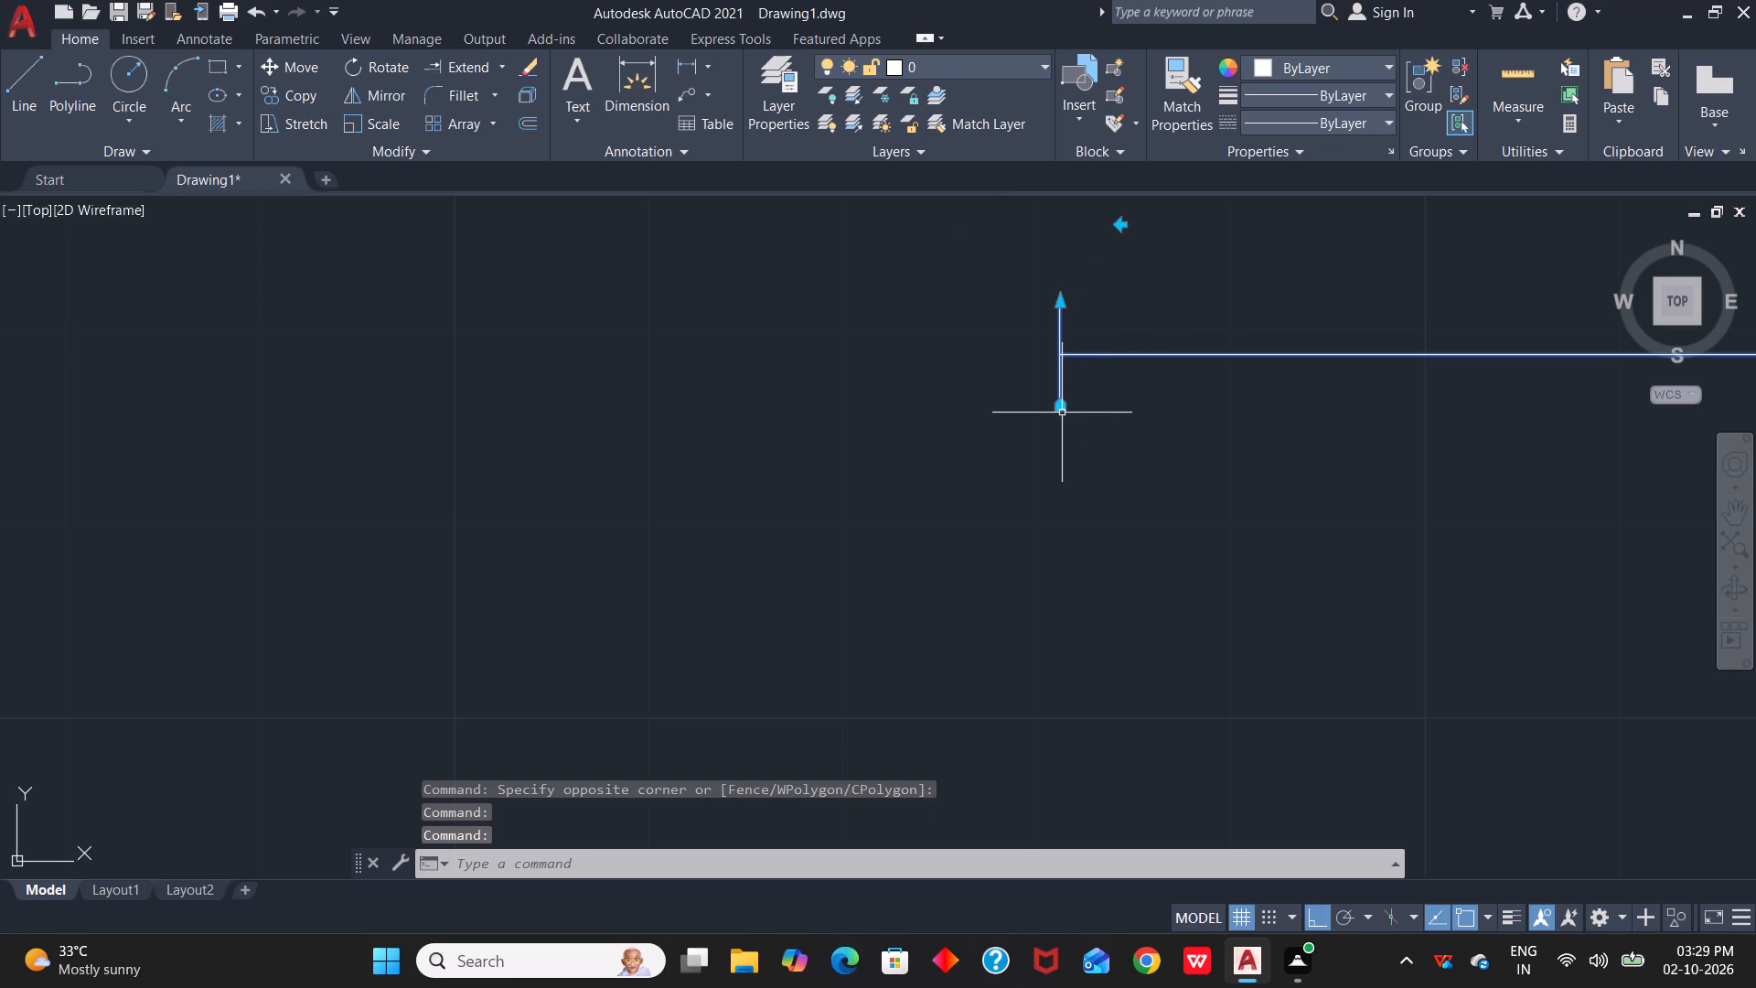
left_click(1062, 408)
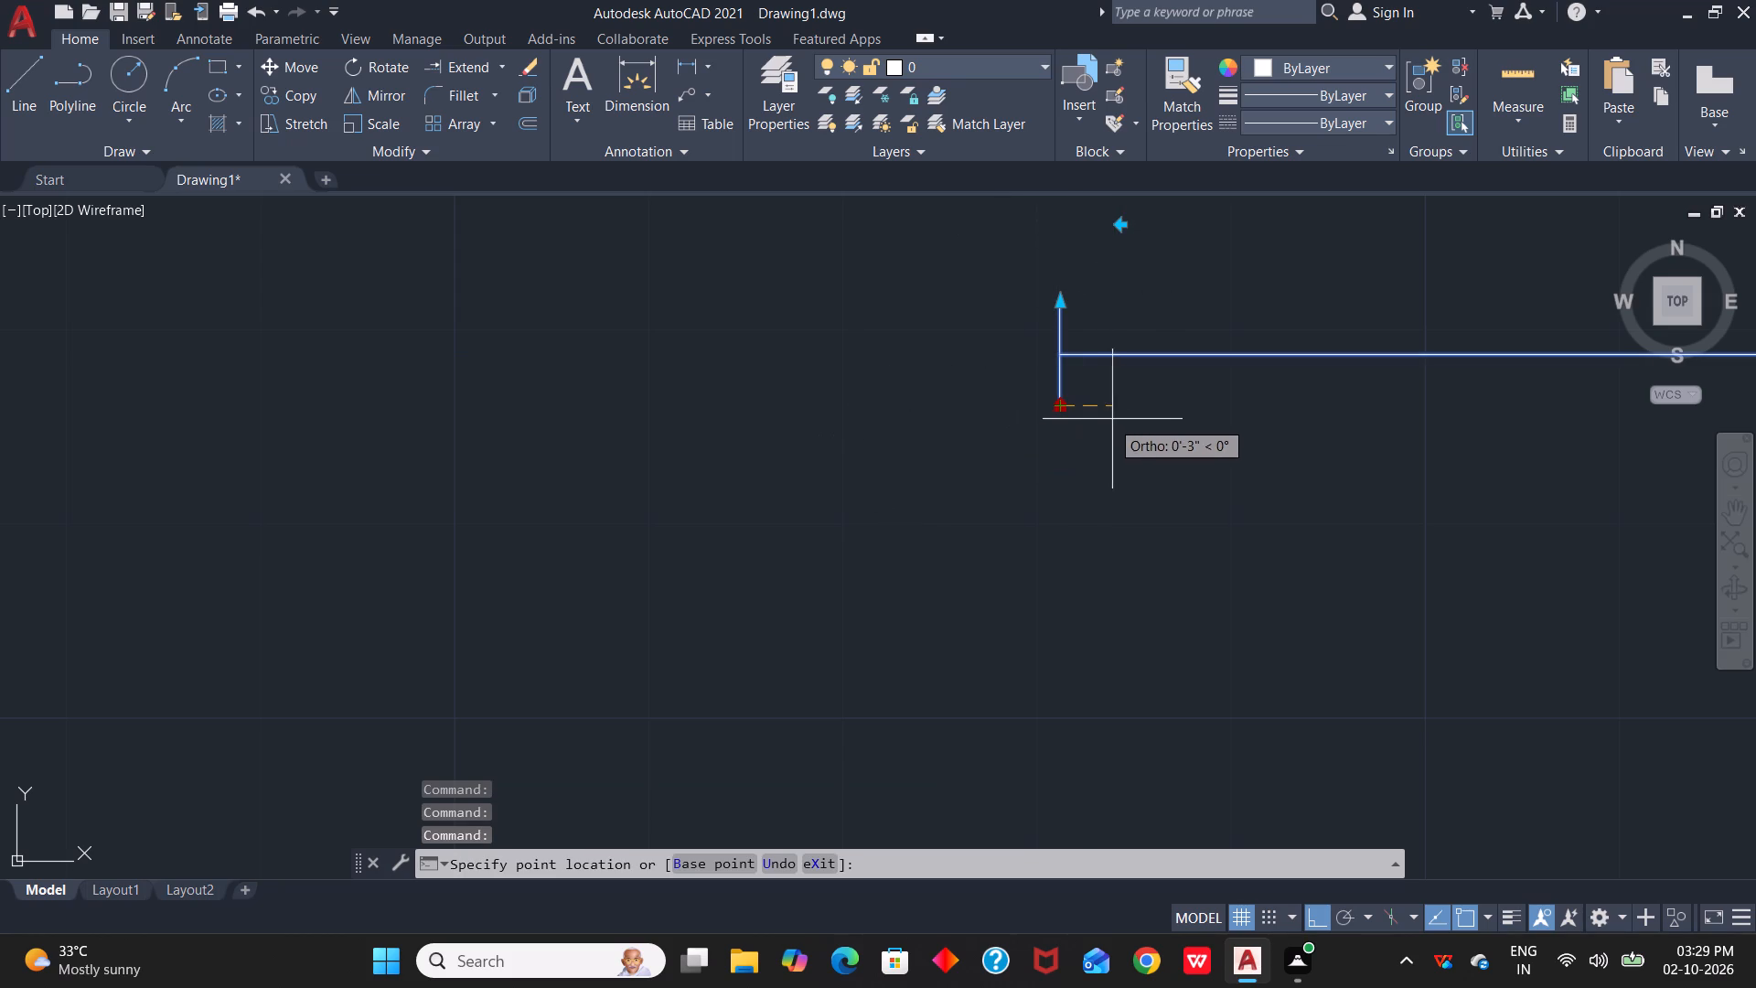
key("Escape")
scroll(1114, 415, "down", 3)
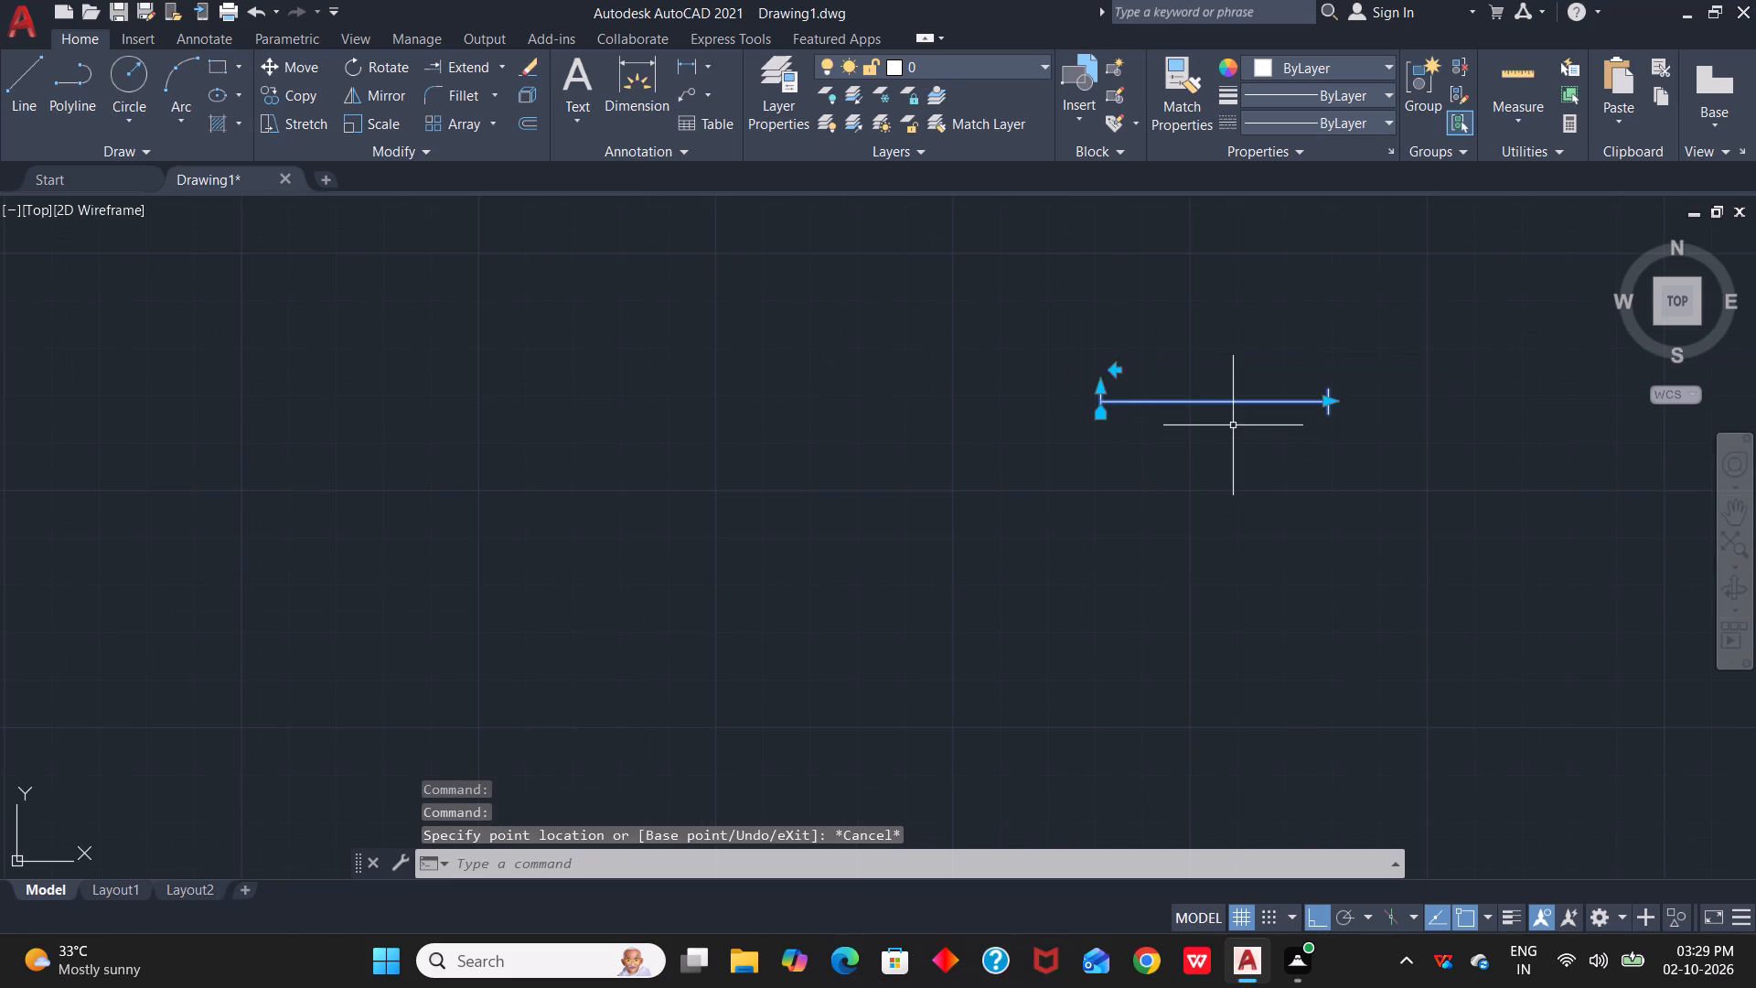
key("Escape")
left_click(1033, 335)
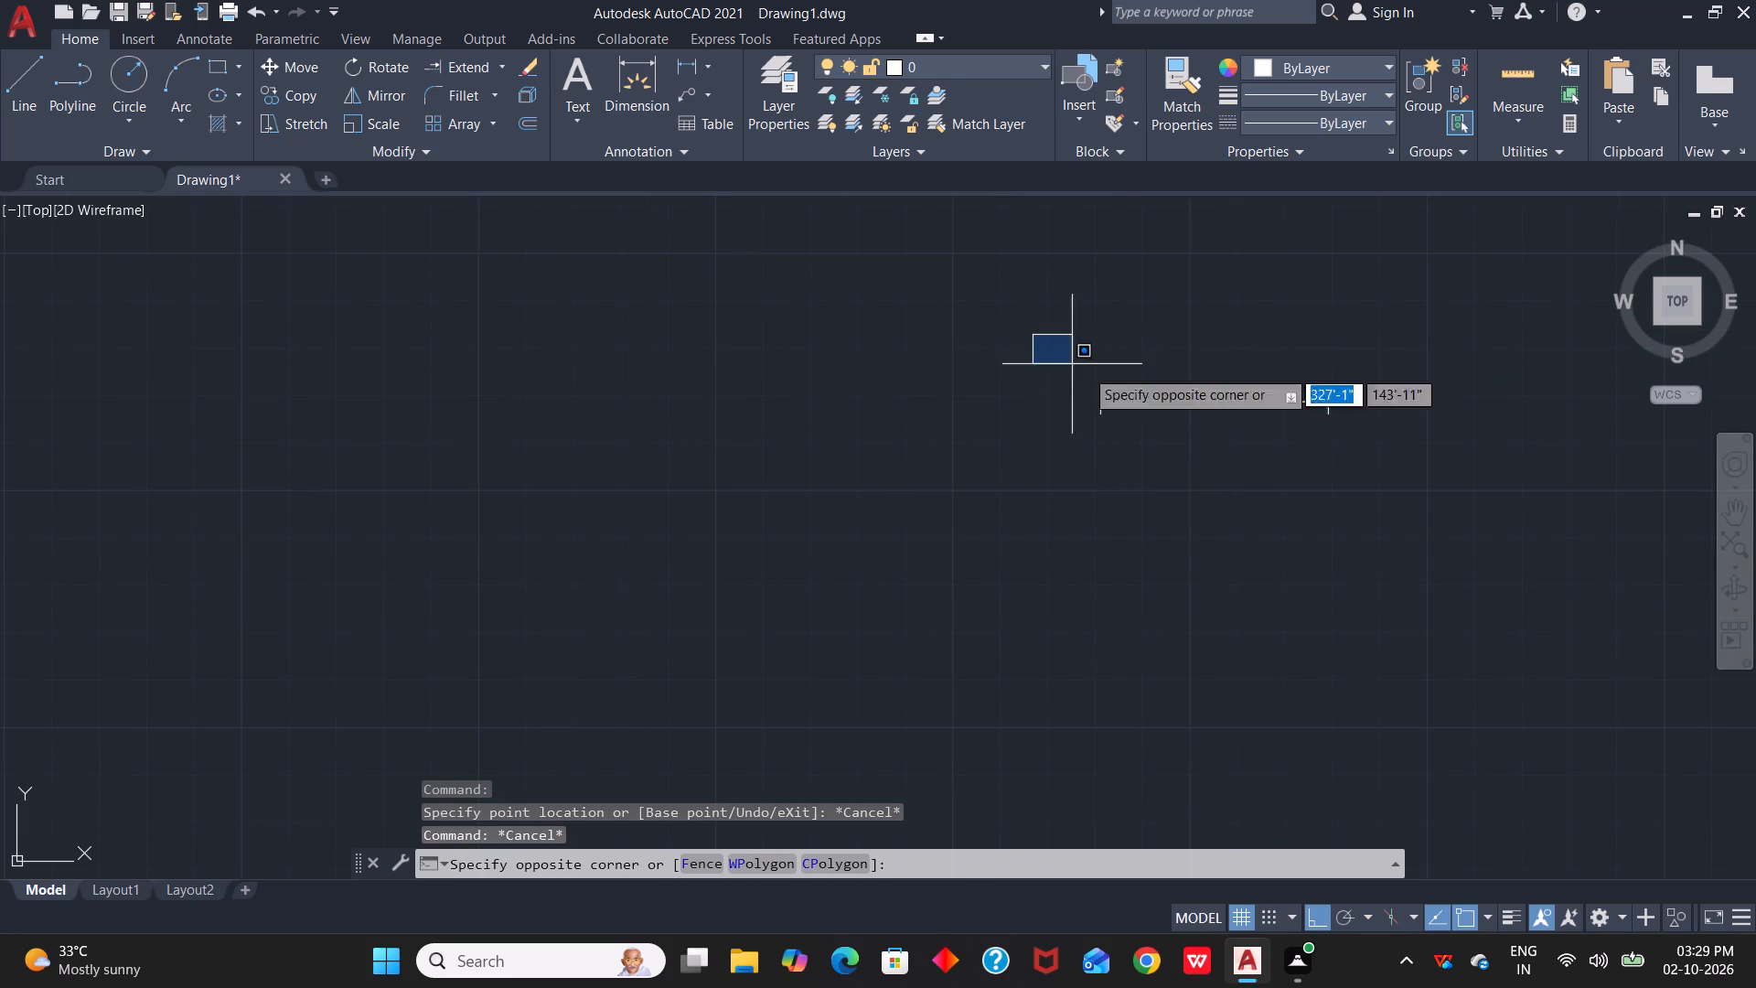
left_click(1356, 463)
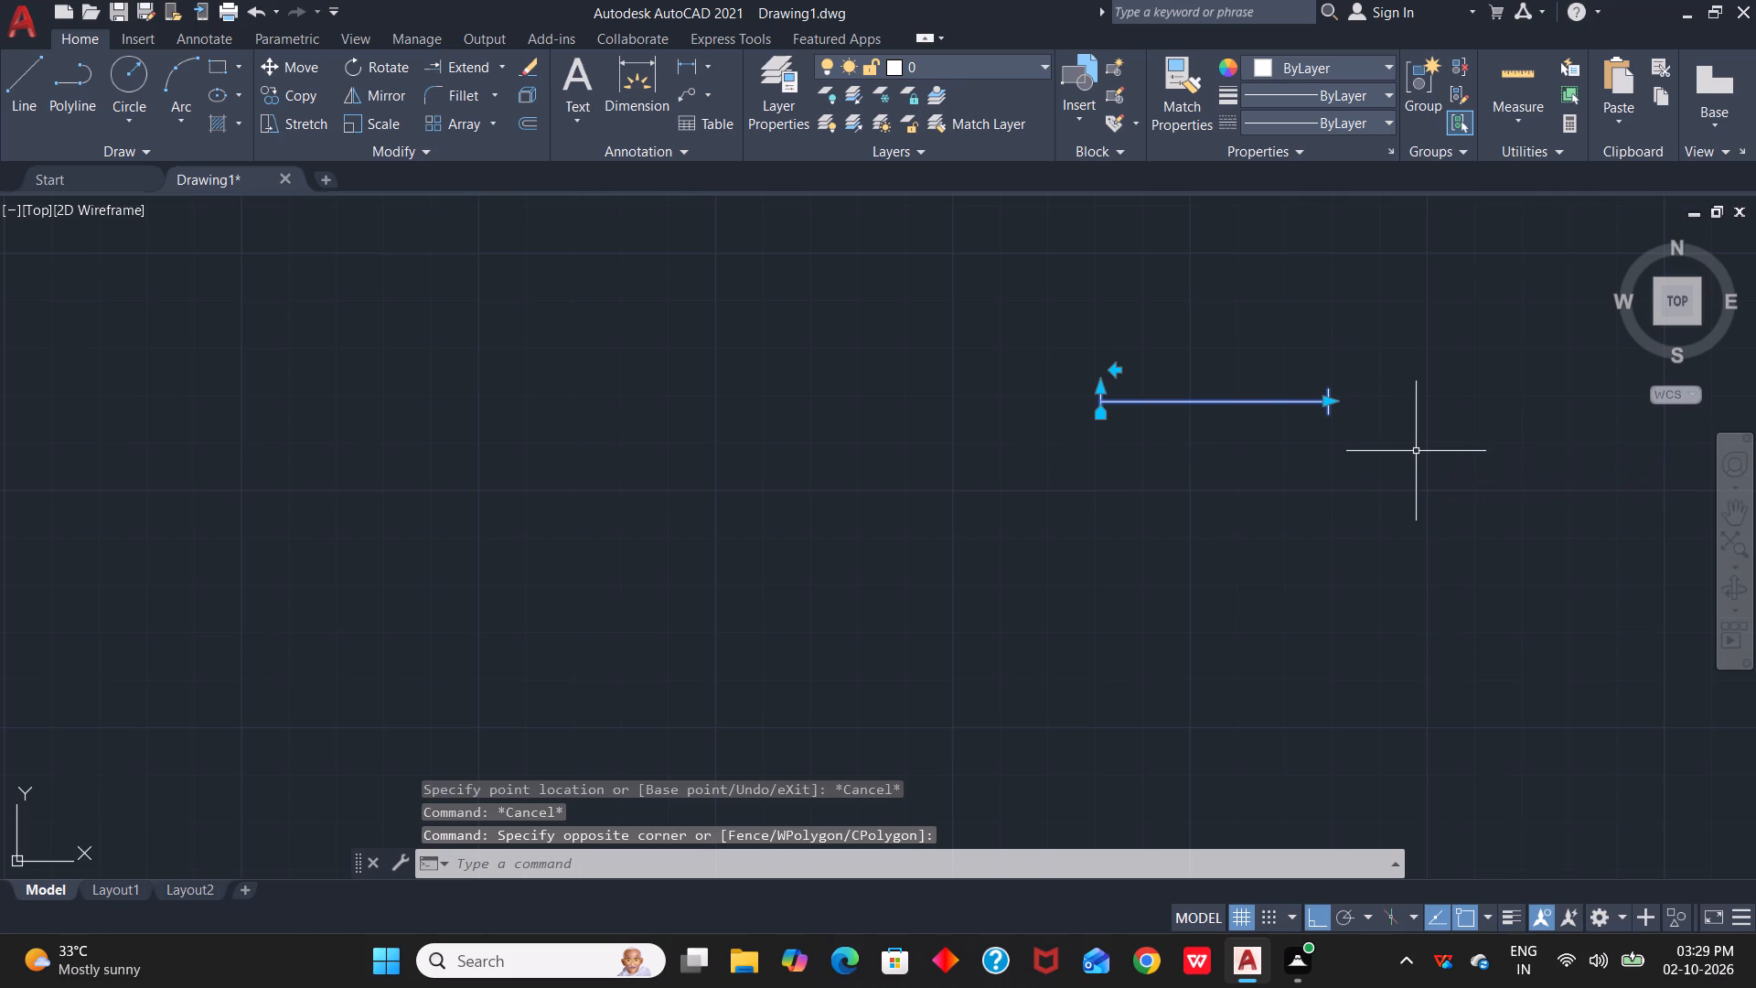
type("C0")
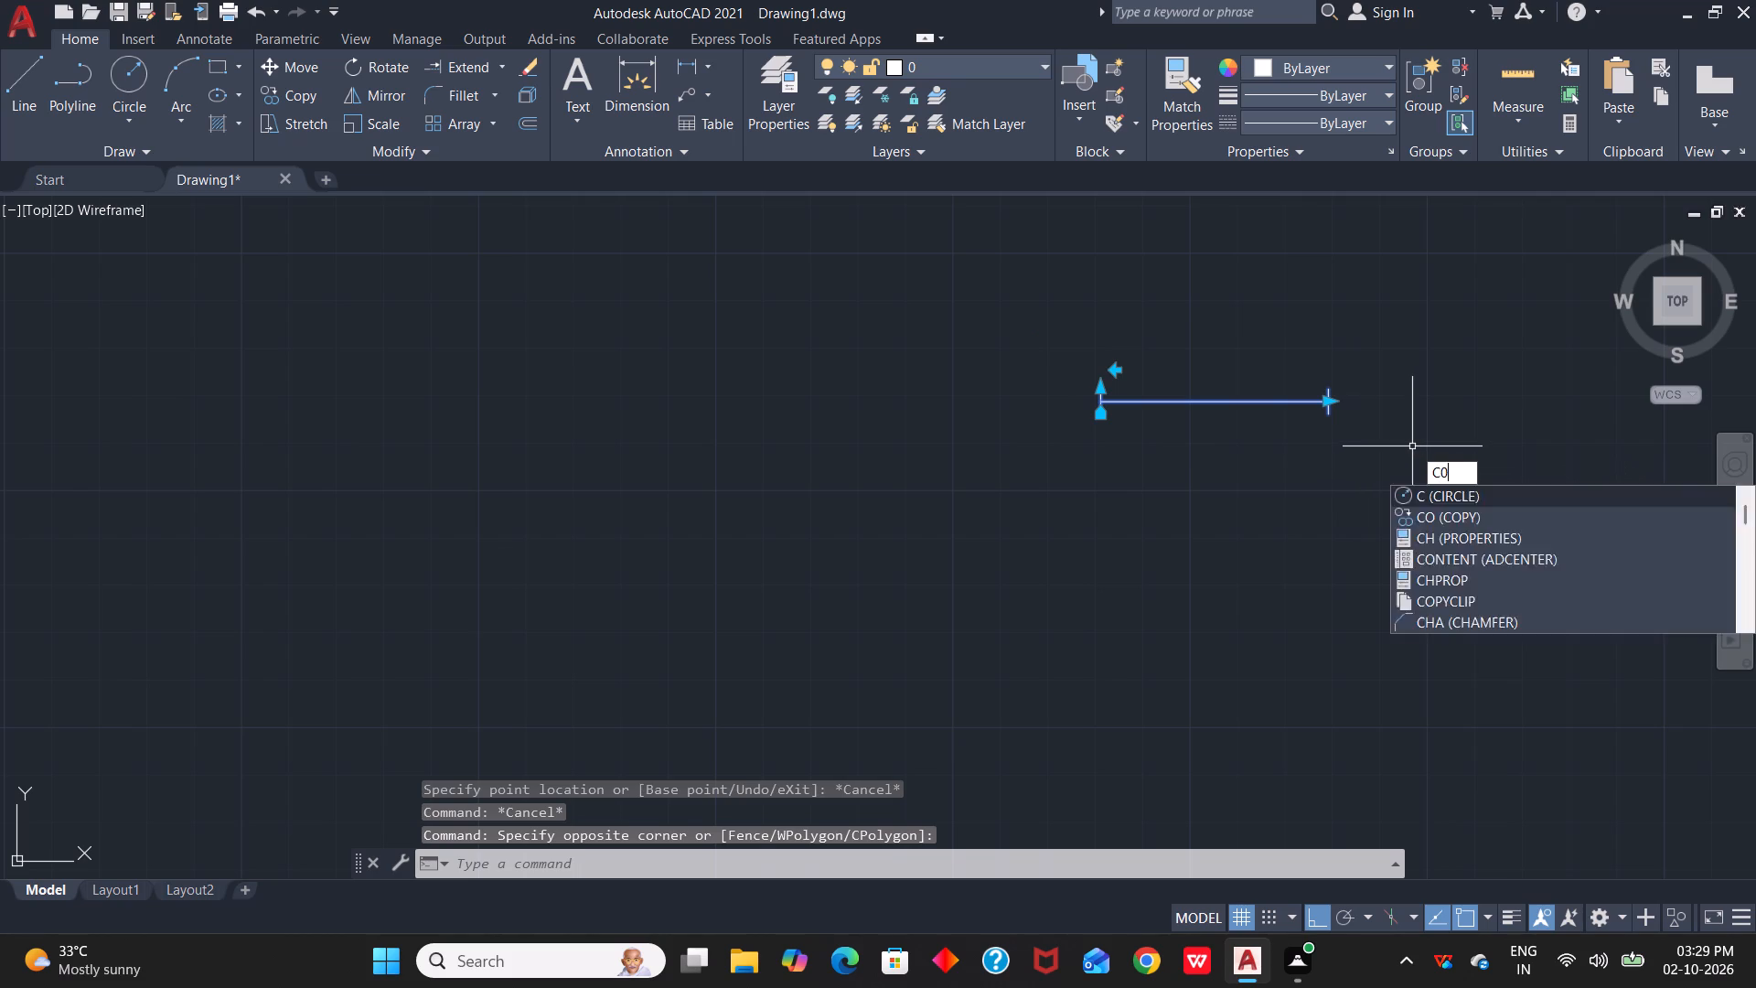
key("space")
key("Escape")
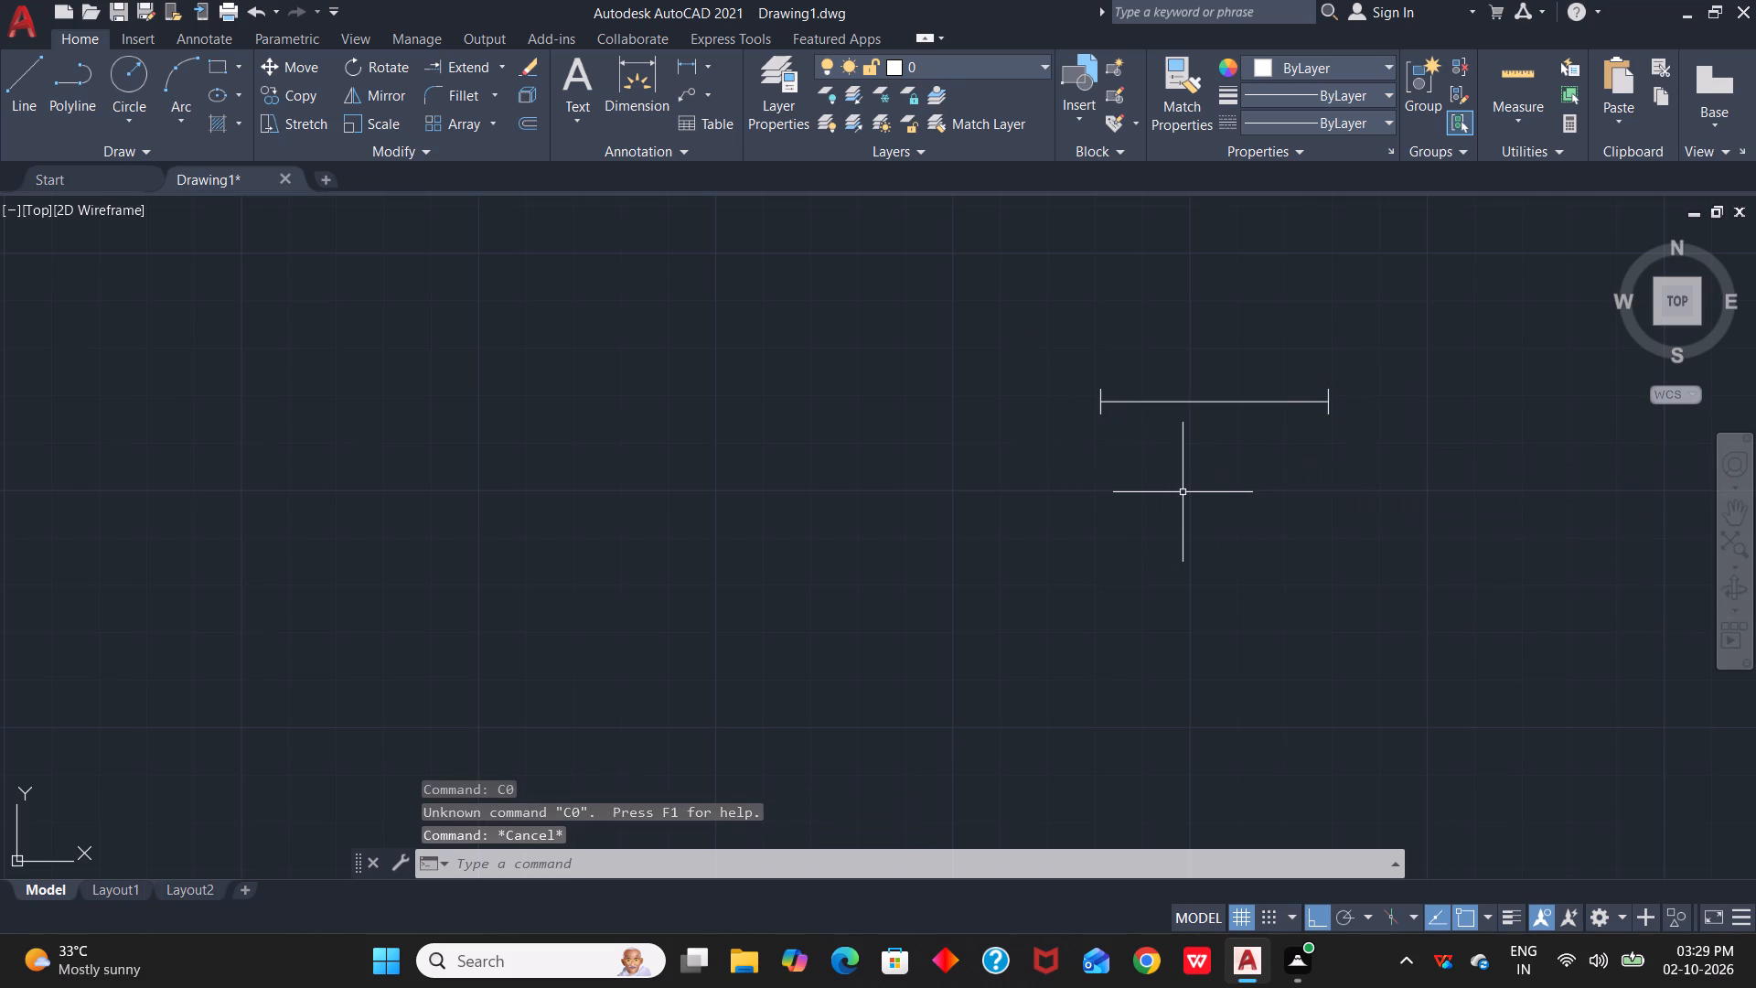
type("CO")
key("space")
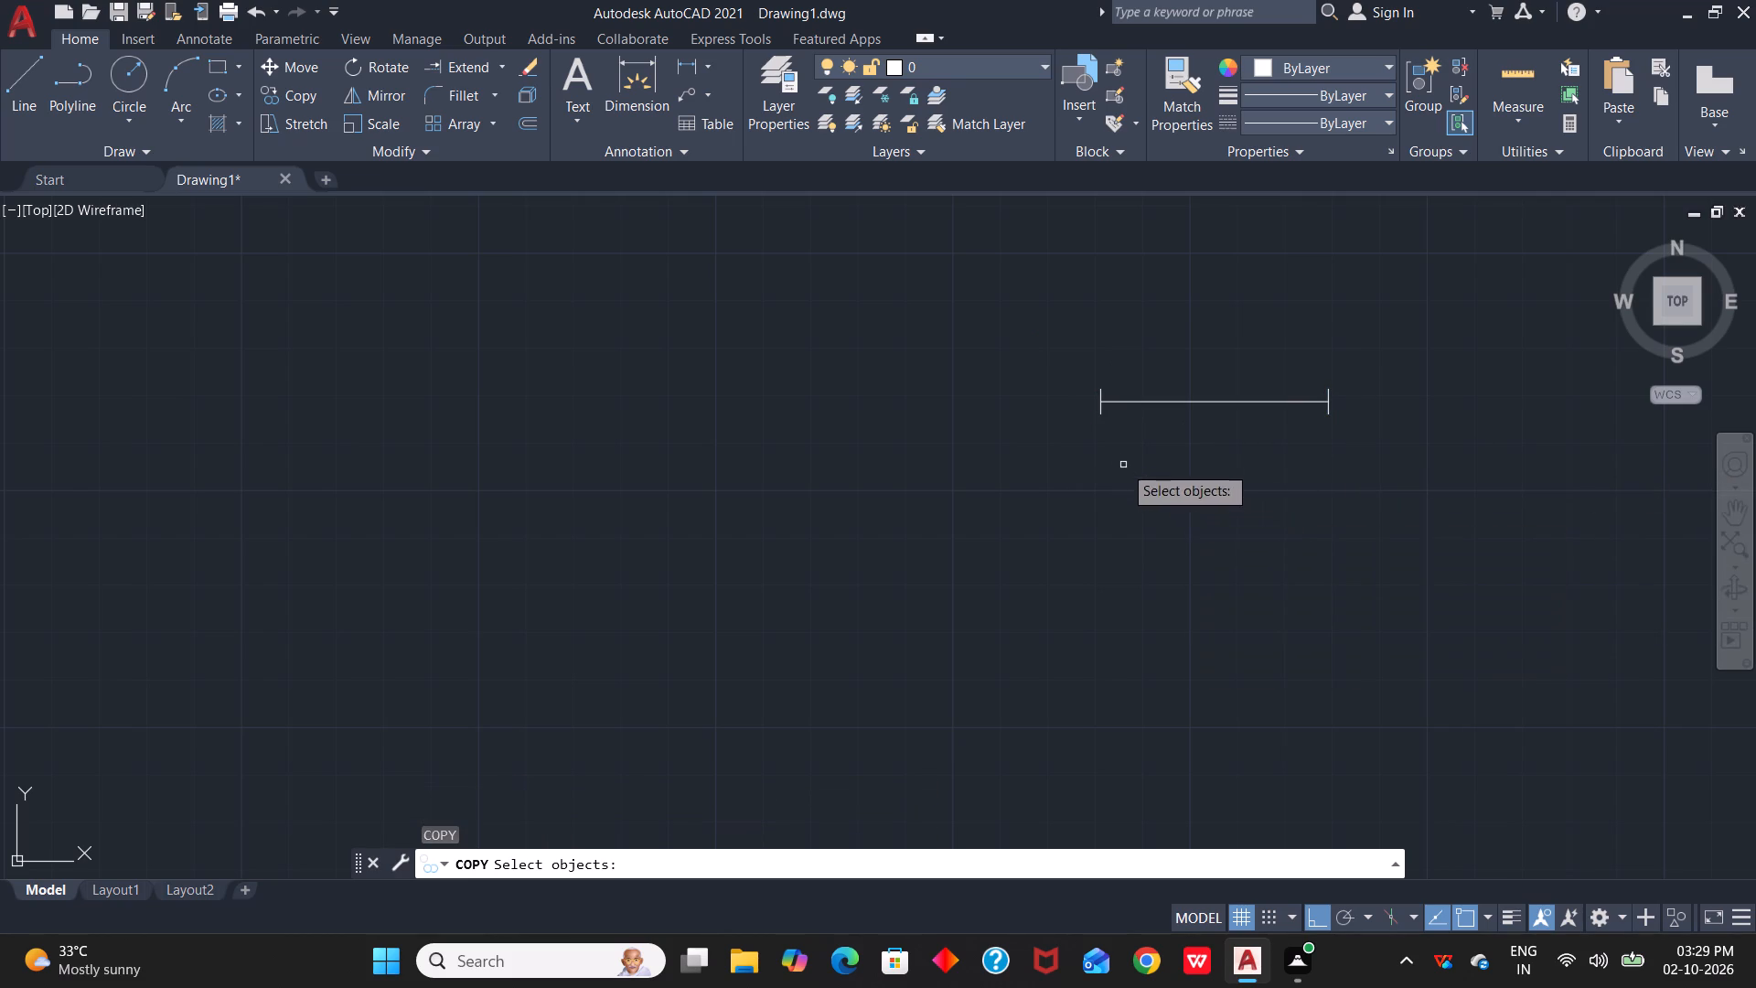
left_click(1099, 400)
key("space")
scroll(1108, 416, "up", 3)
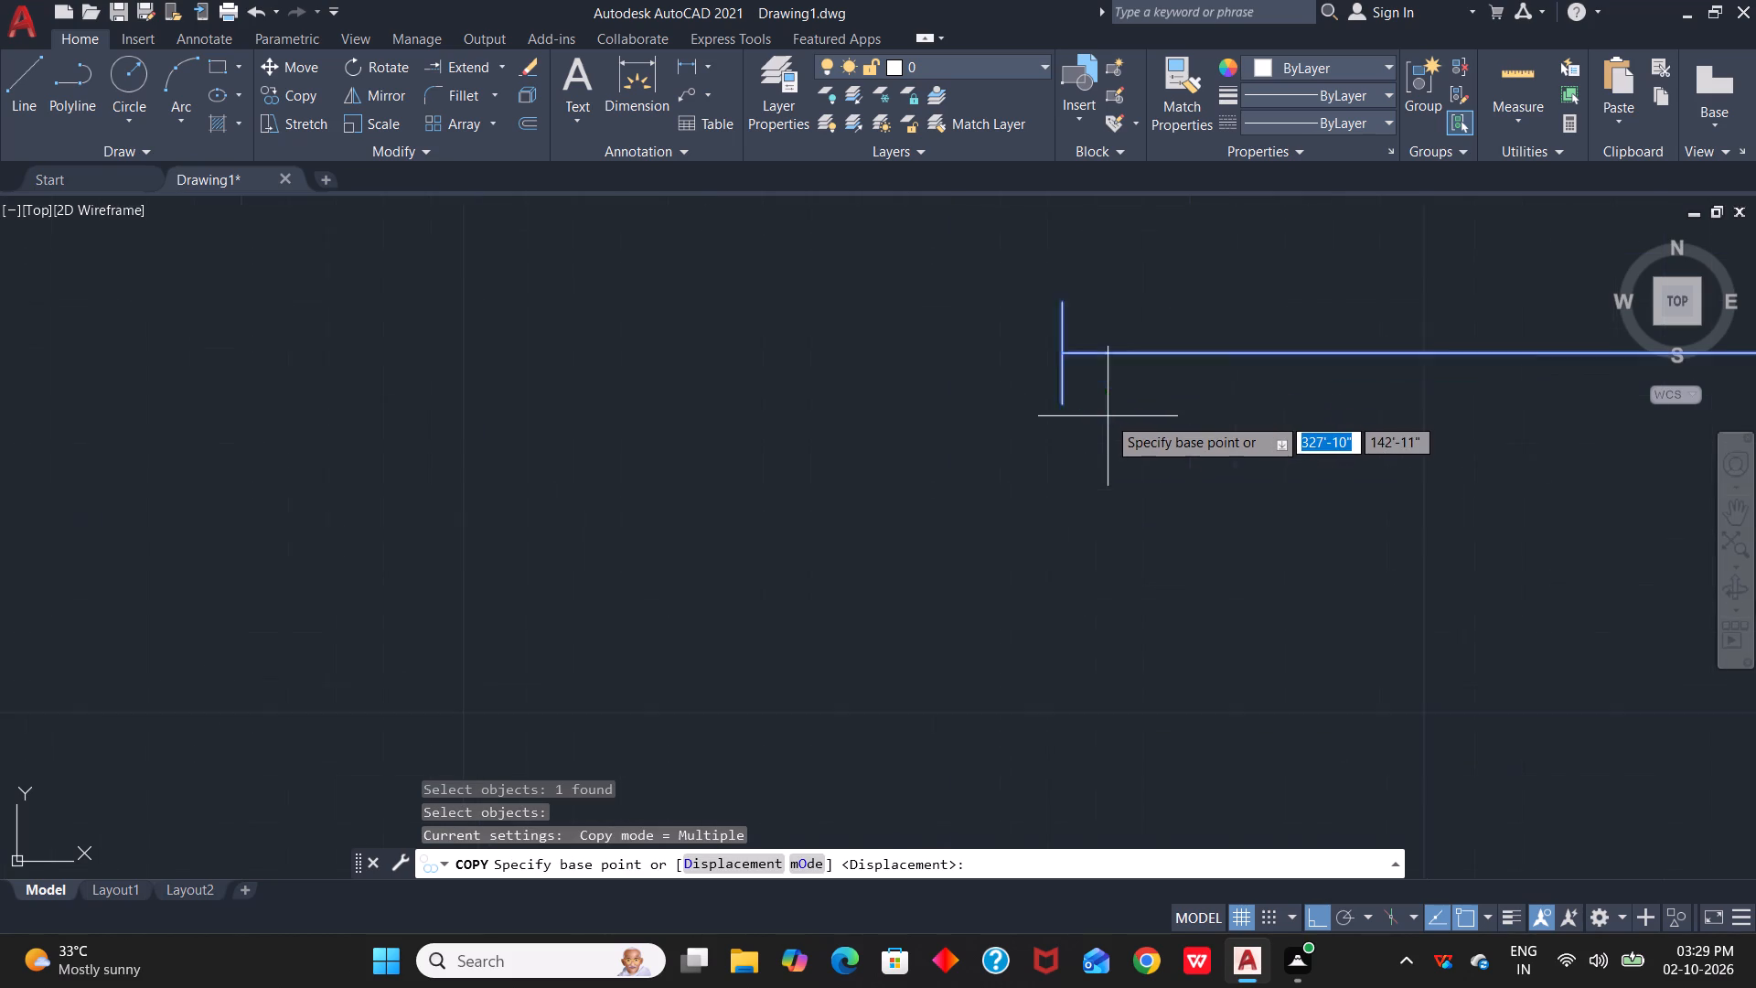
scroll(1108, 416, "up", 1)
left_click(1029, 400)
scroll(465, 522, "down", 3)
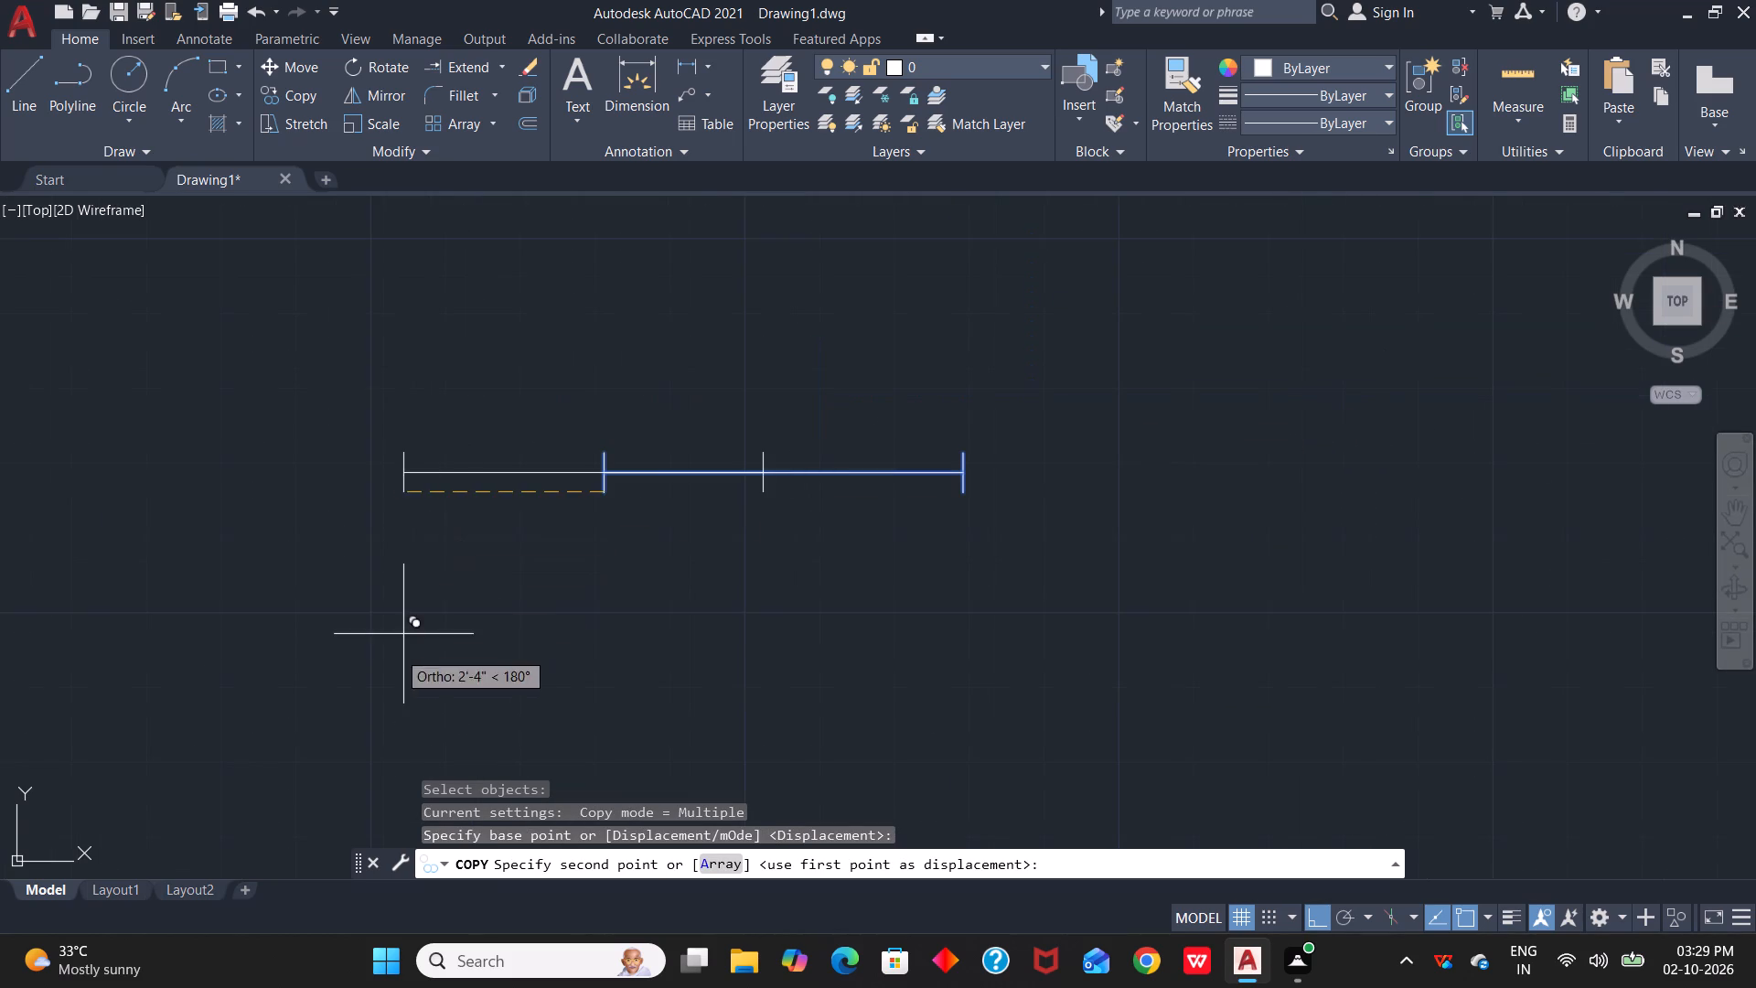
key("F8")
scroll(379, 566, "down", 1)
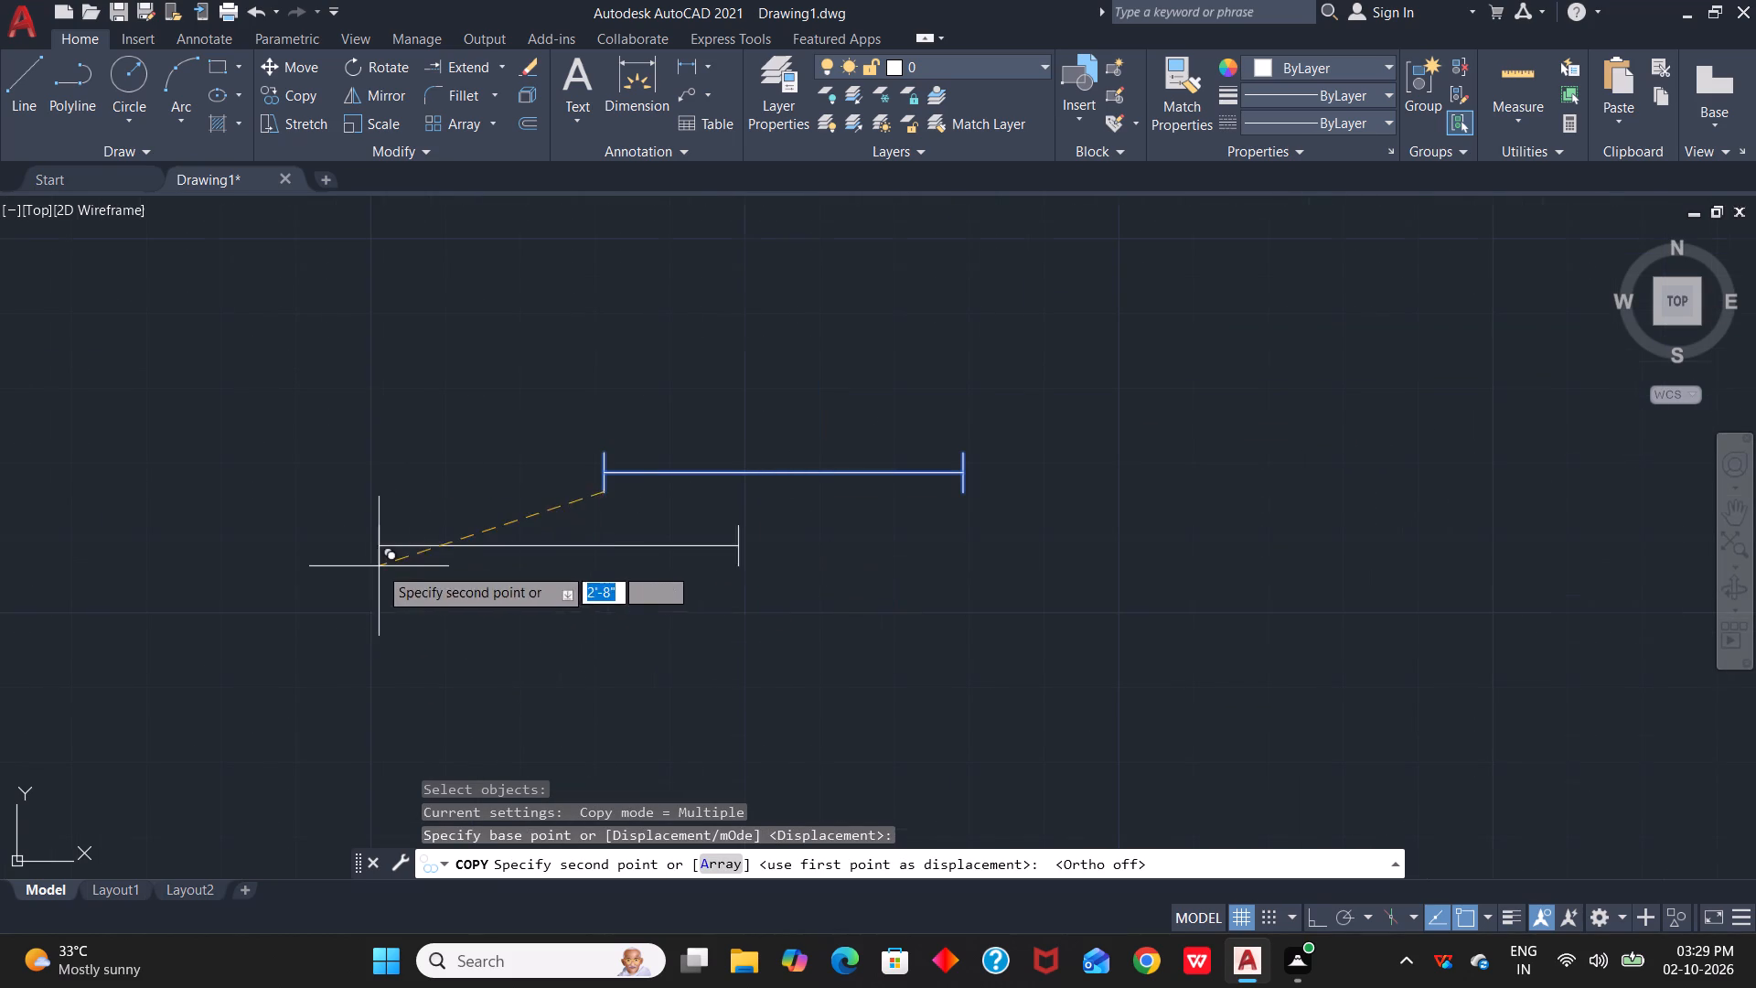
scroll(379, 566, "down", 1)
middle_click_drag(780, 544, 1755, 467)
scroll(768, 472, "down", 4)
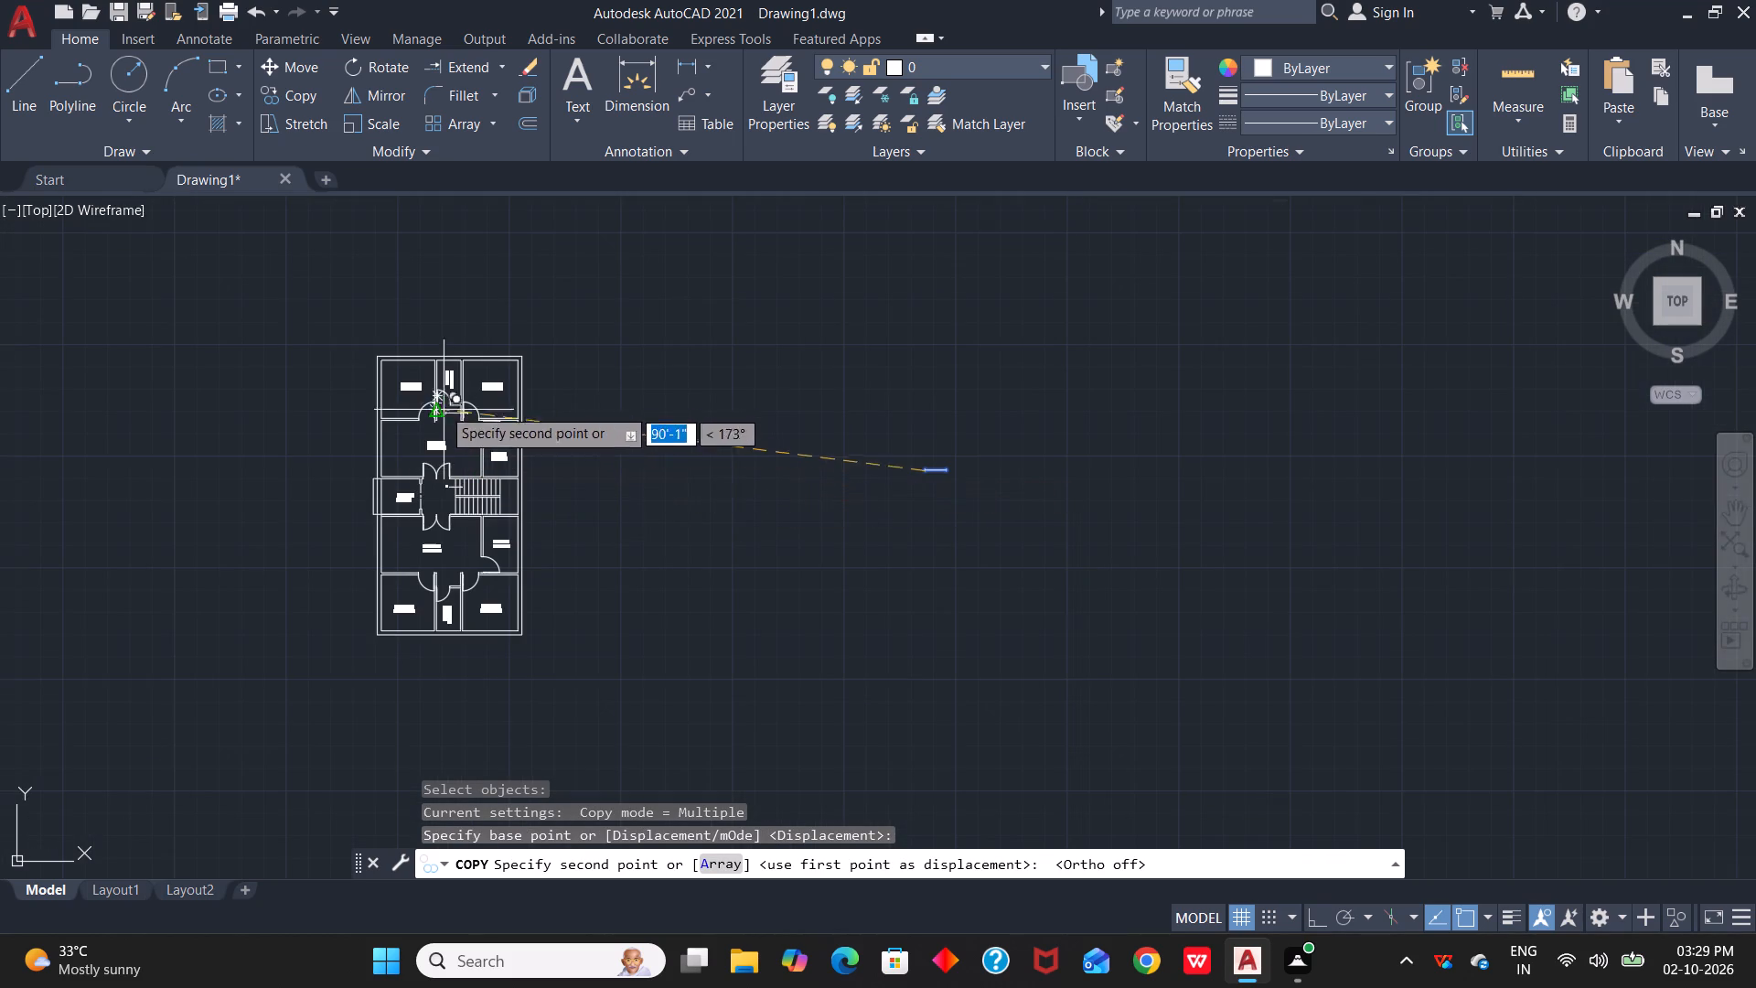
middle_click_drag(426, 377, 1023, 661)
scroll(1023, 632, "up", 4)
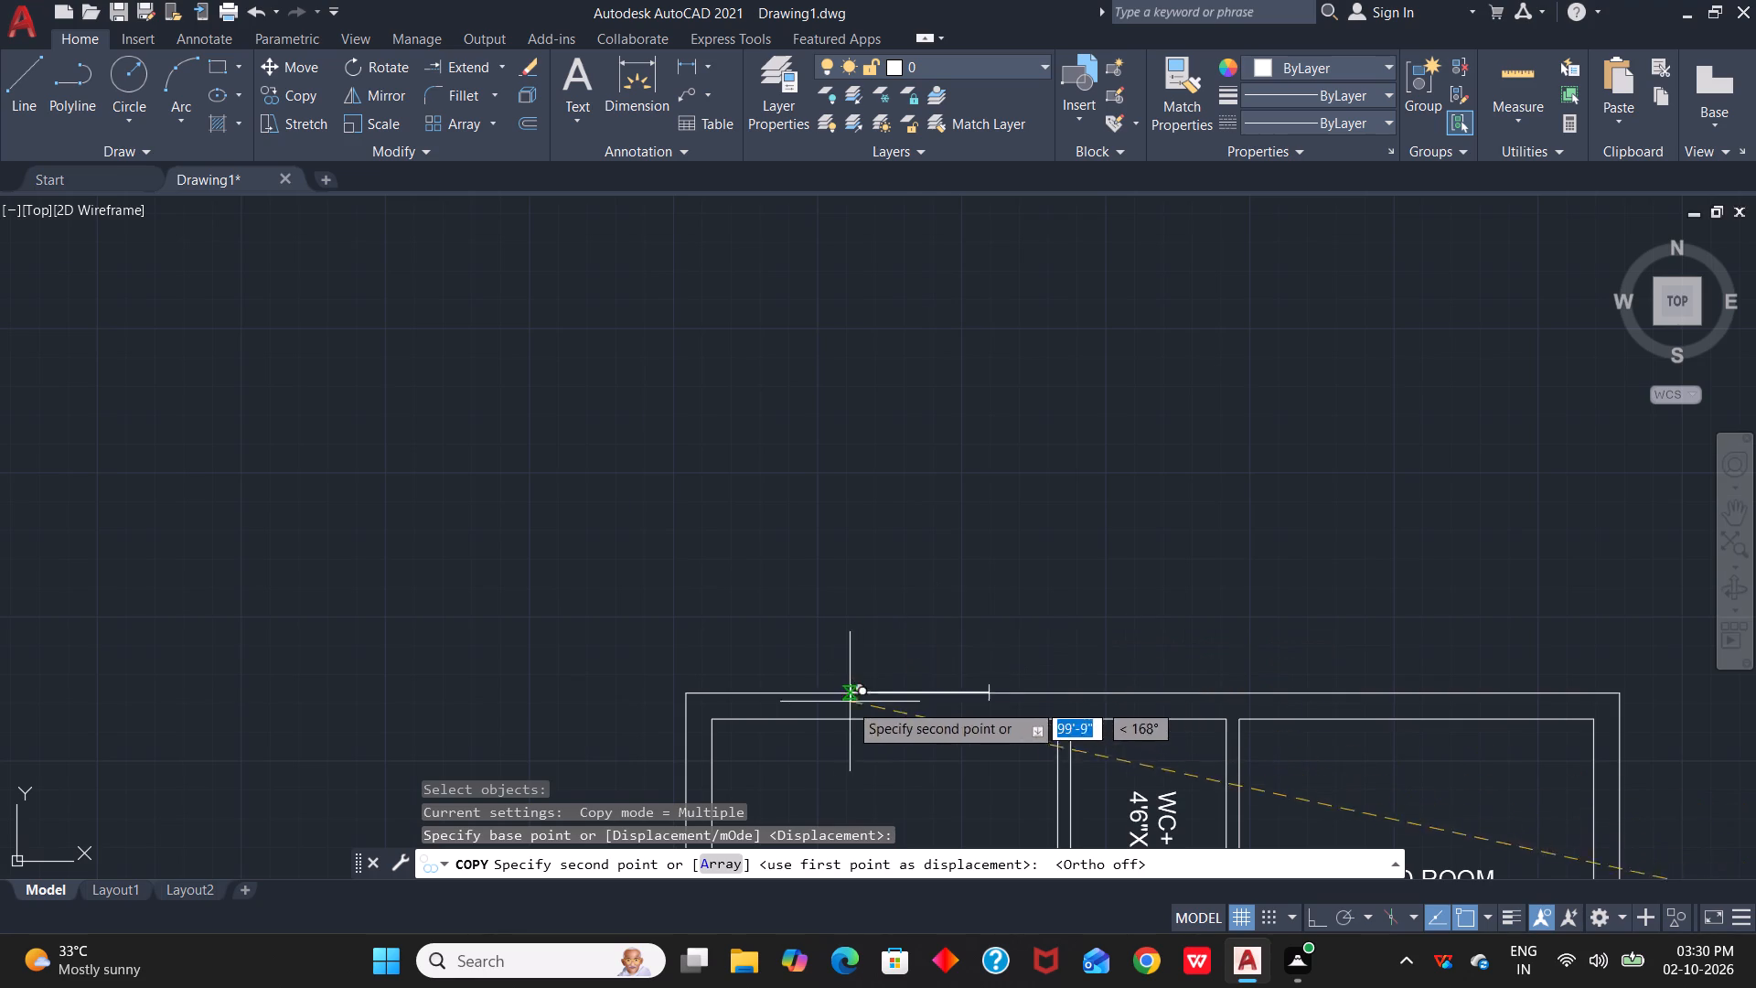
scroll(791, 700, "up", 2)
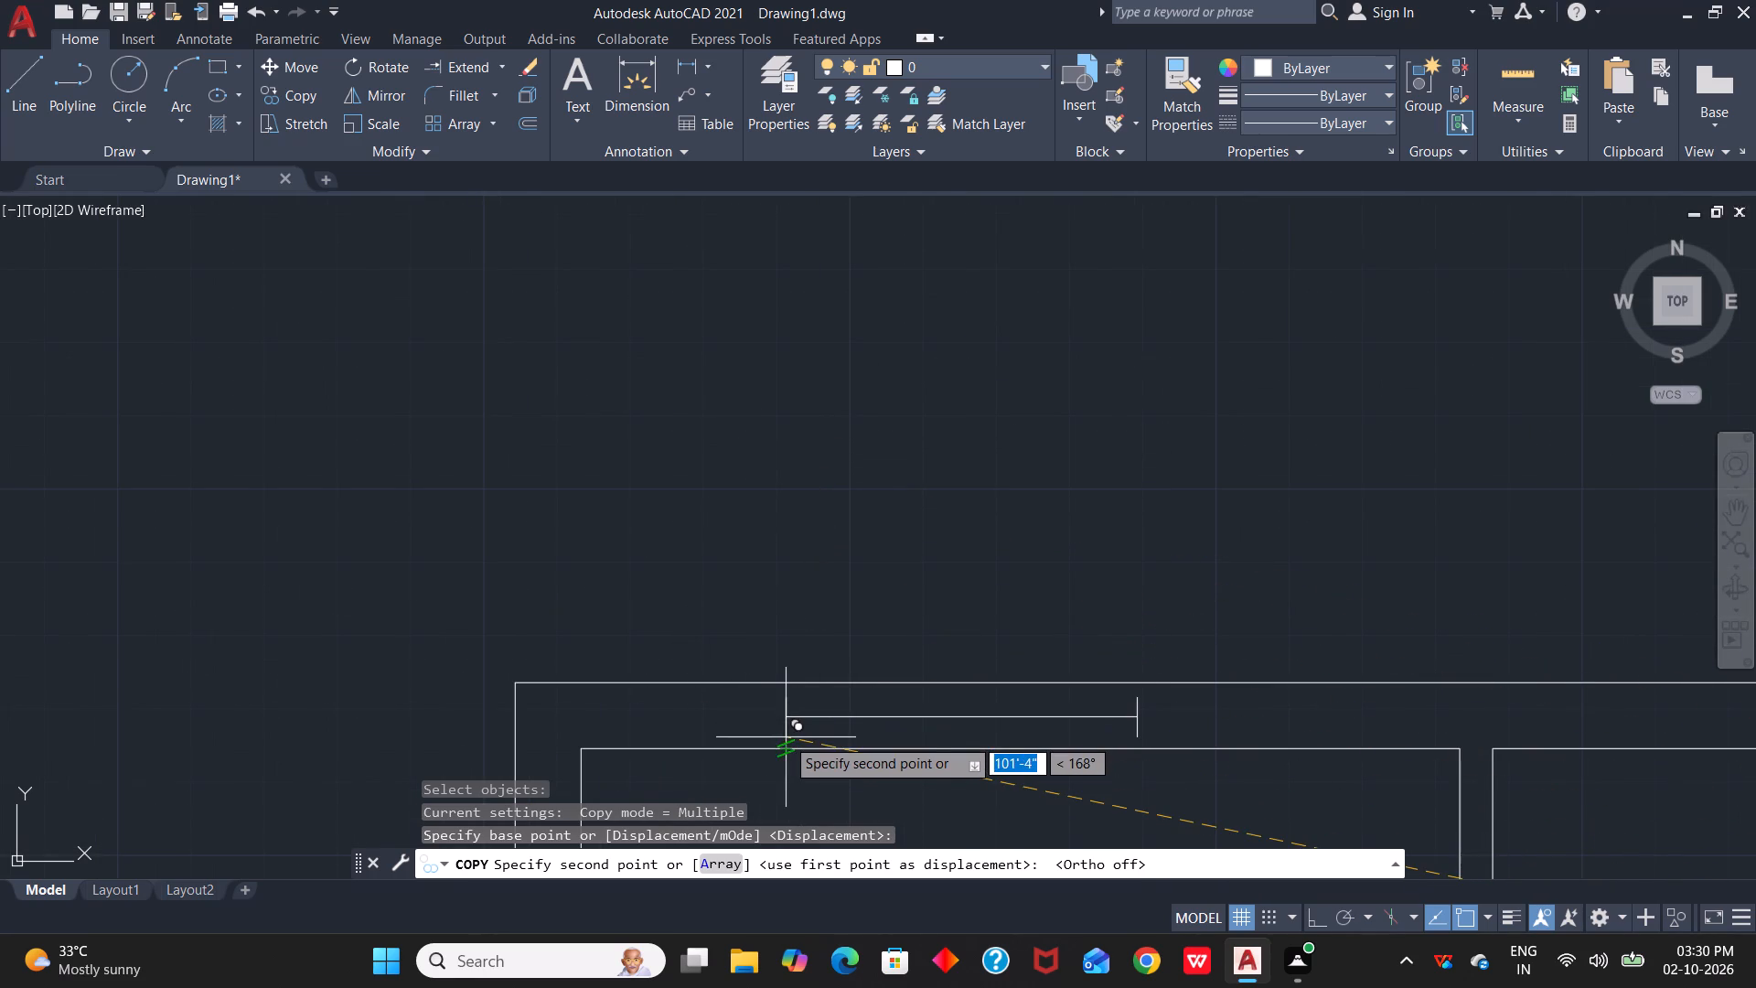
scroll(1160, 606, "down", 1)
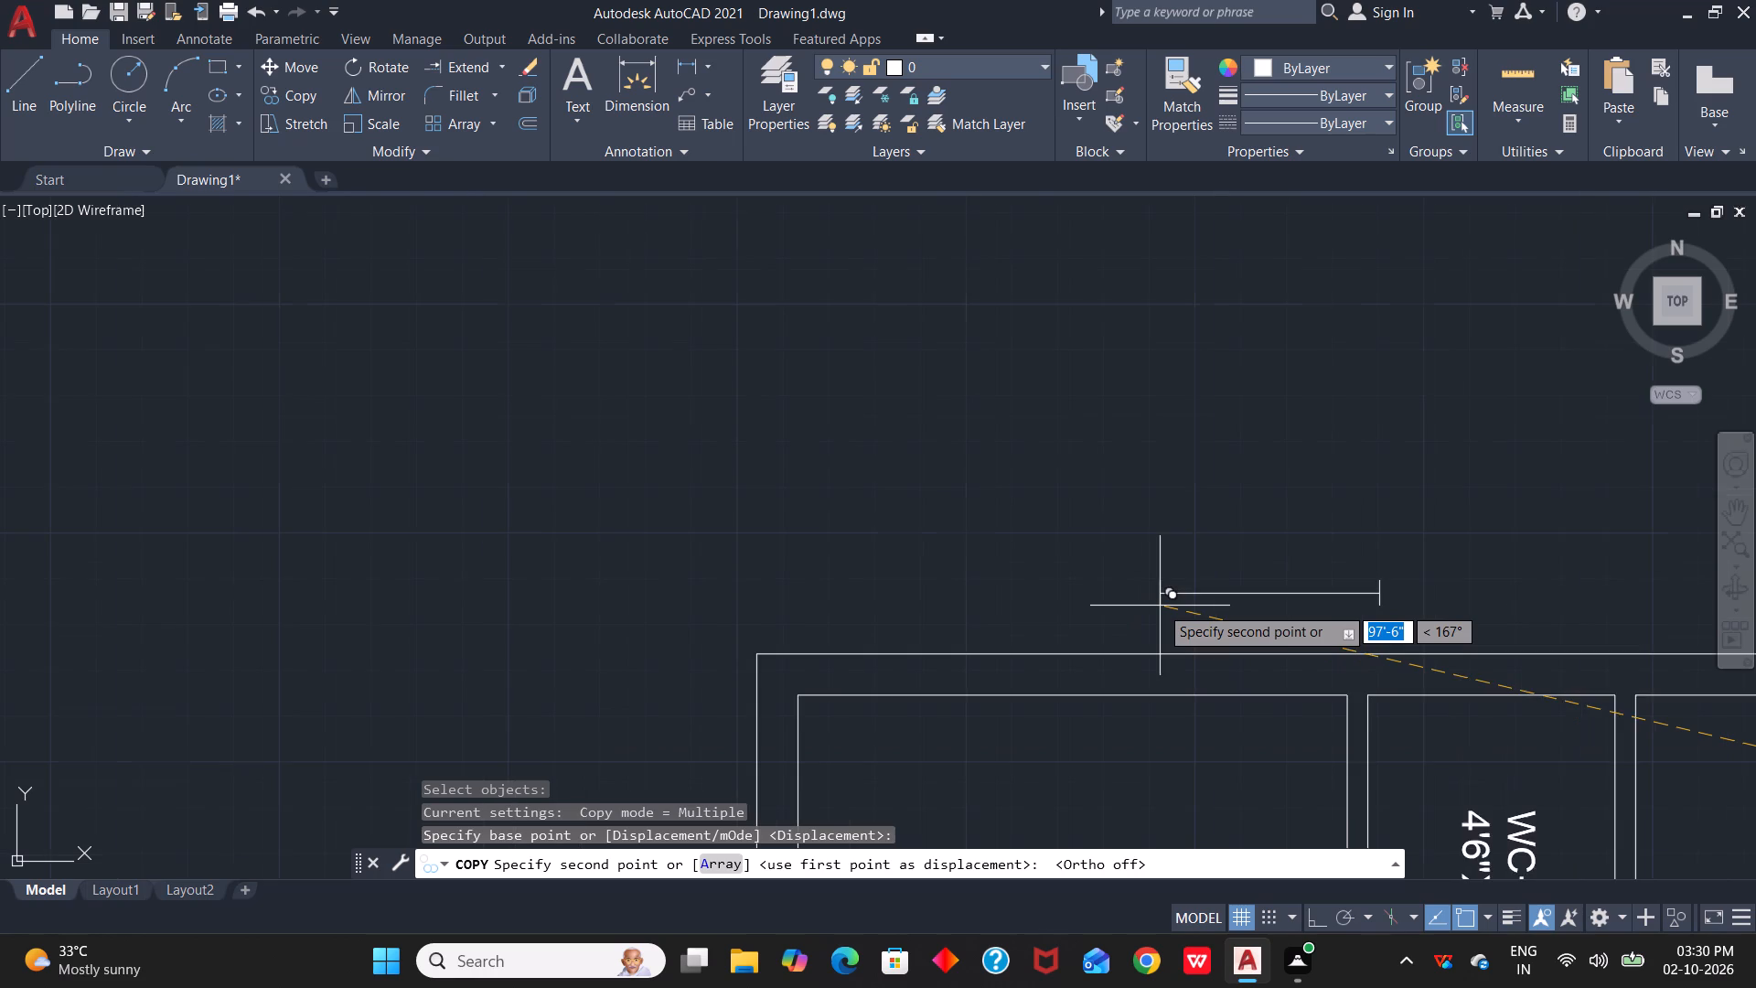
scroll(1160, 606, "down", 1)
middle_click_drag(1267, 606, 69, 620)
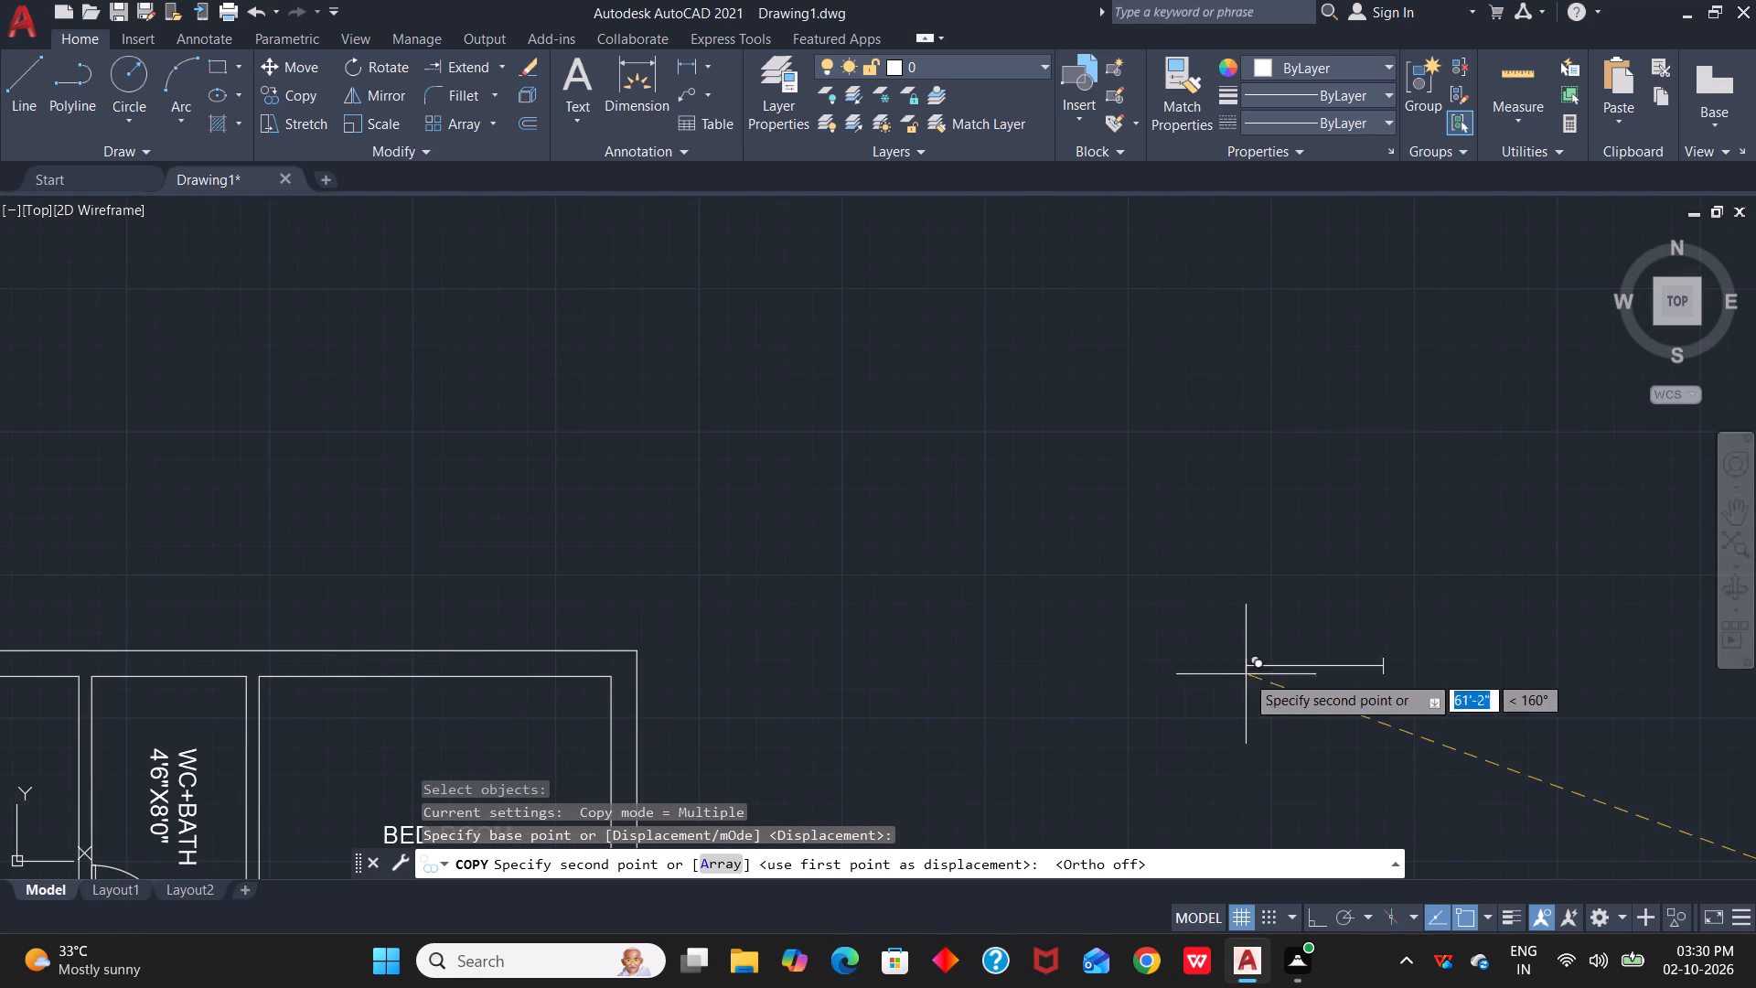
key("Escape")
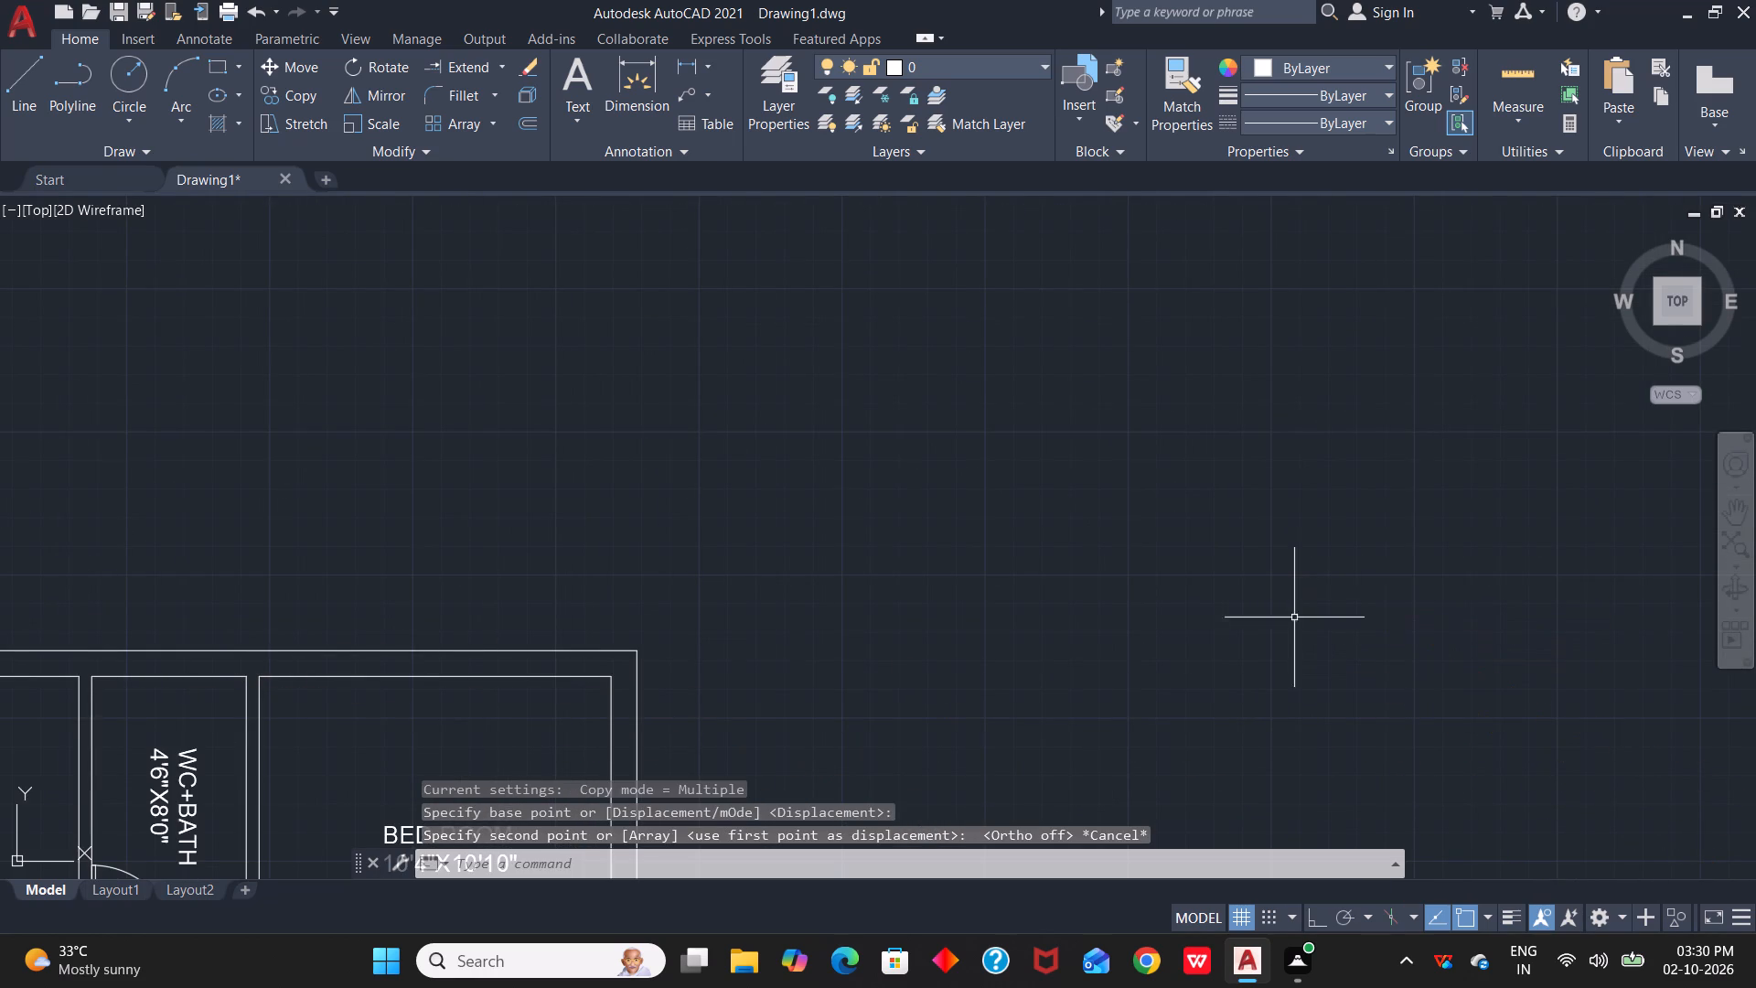
Stretch the window block east of the plan in its wall-thickness direction, entering 9" for the thickness.
scroll(1276, 645, "down", 5)
middle_click_drag(1483, 749, 1172, 679)
scroll(1109, 624, "up", 2)
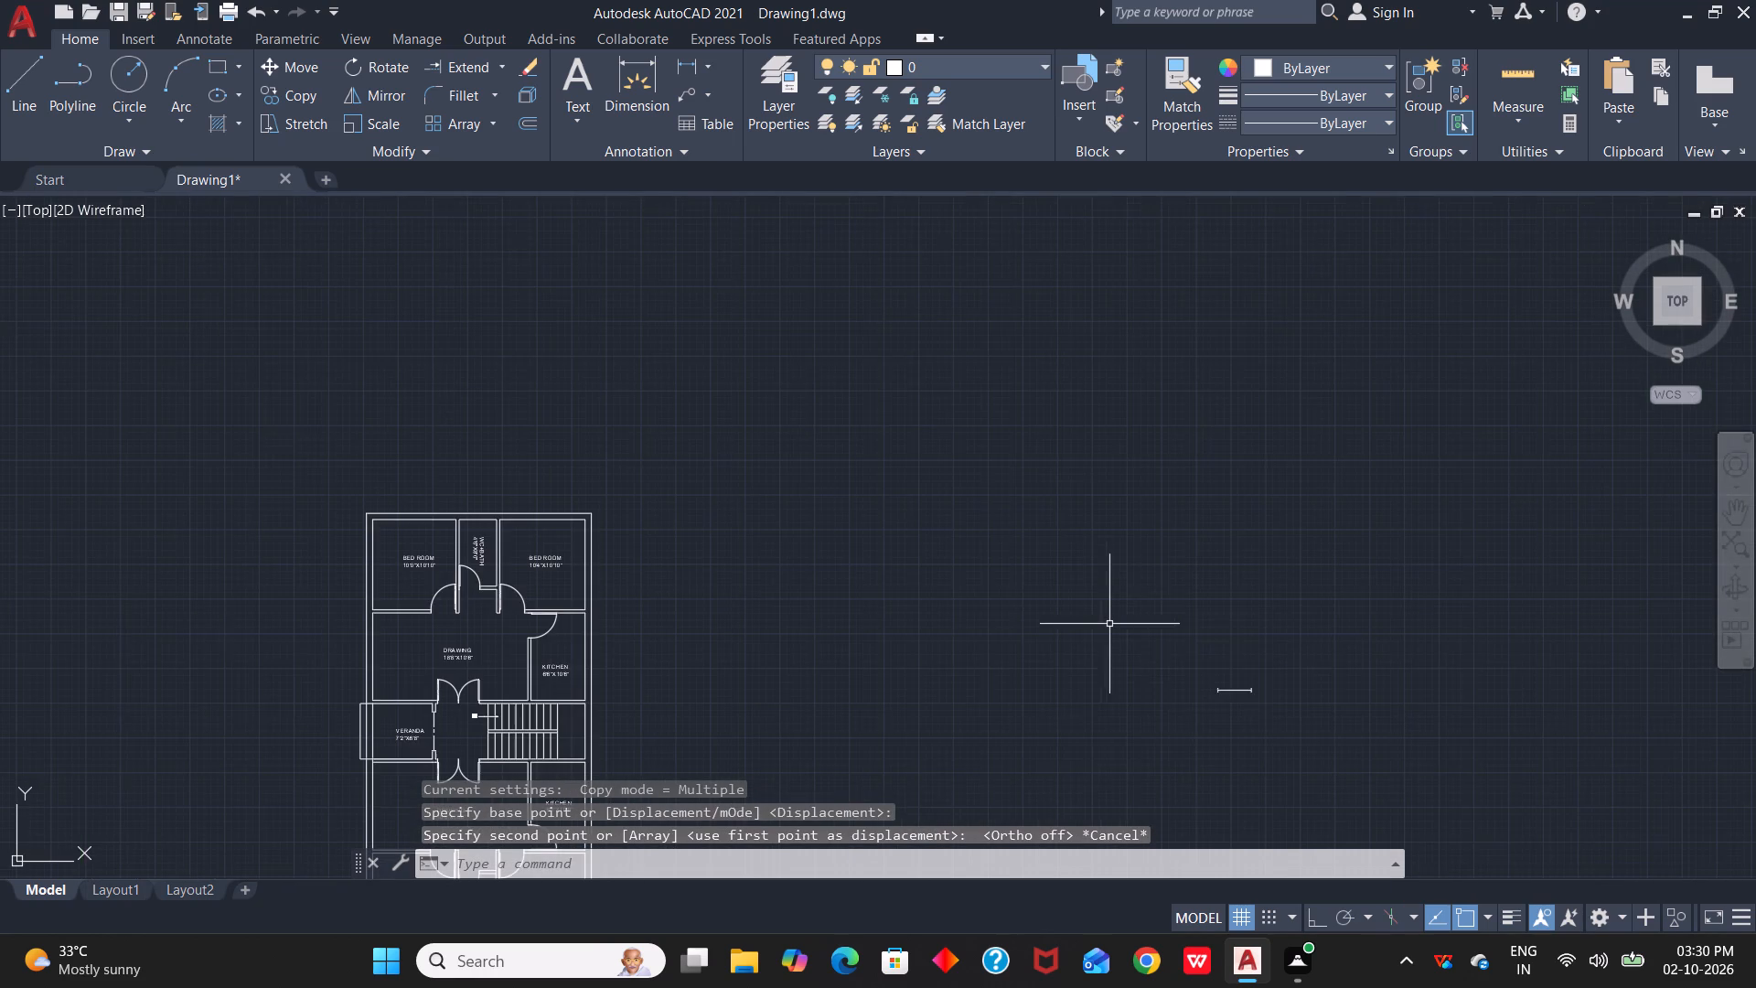
left_click_drag(1199, 650, 1217, 670)
left_click(1276, 703)
scroll(1276, 702, "up", 3)
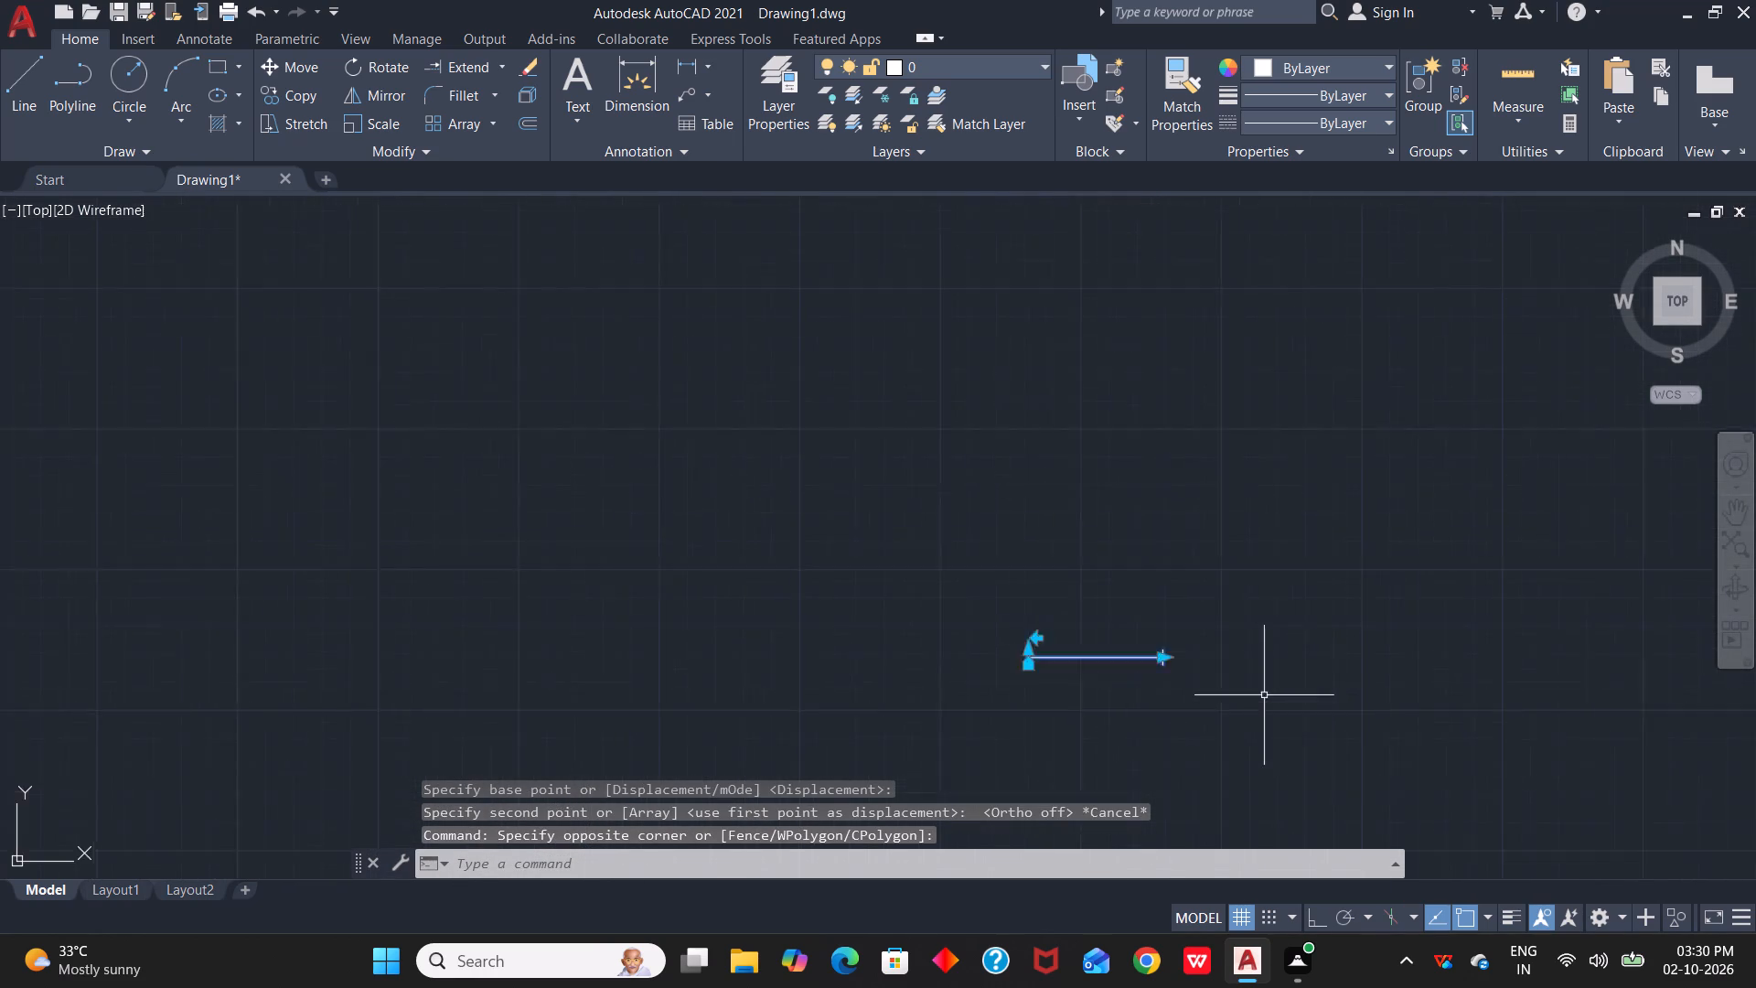
scroll(1264, 695, "up", 2)
left_click_drag(650, 581, 643, 532)
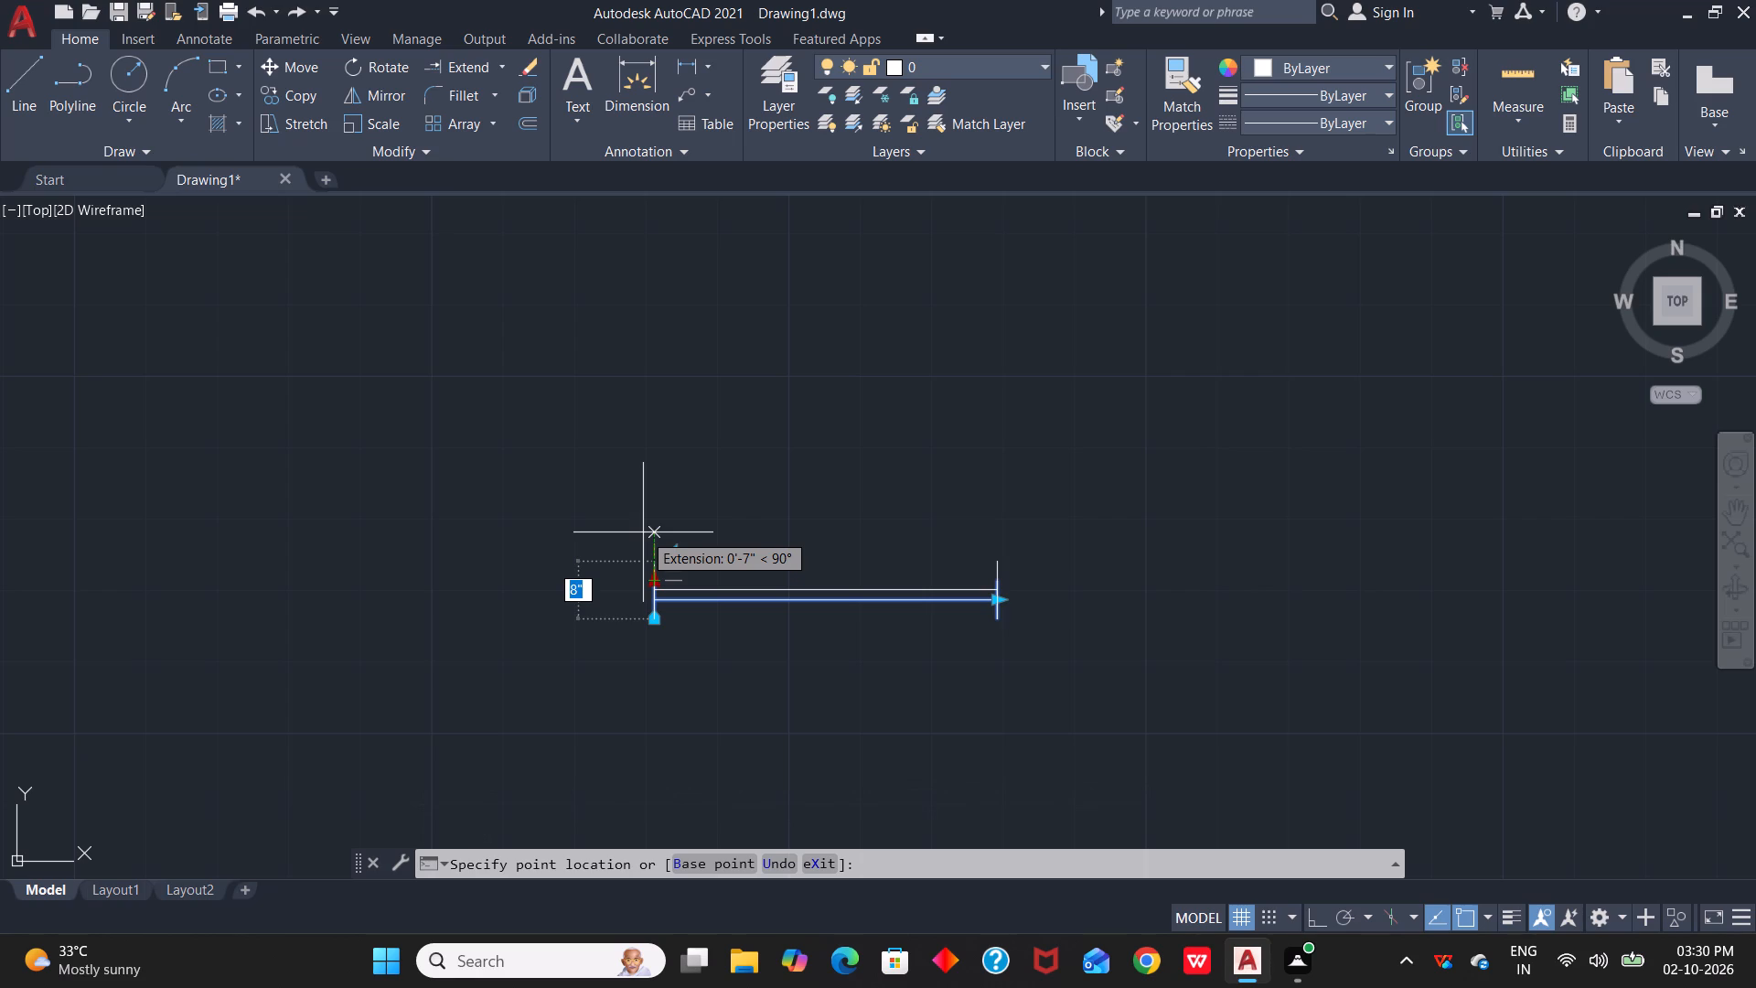
type("9\"")
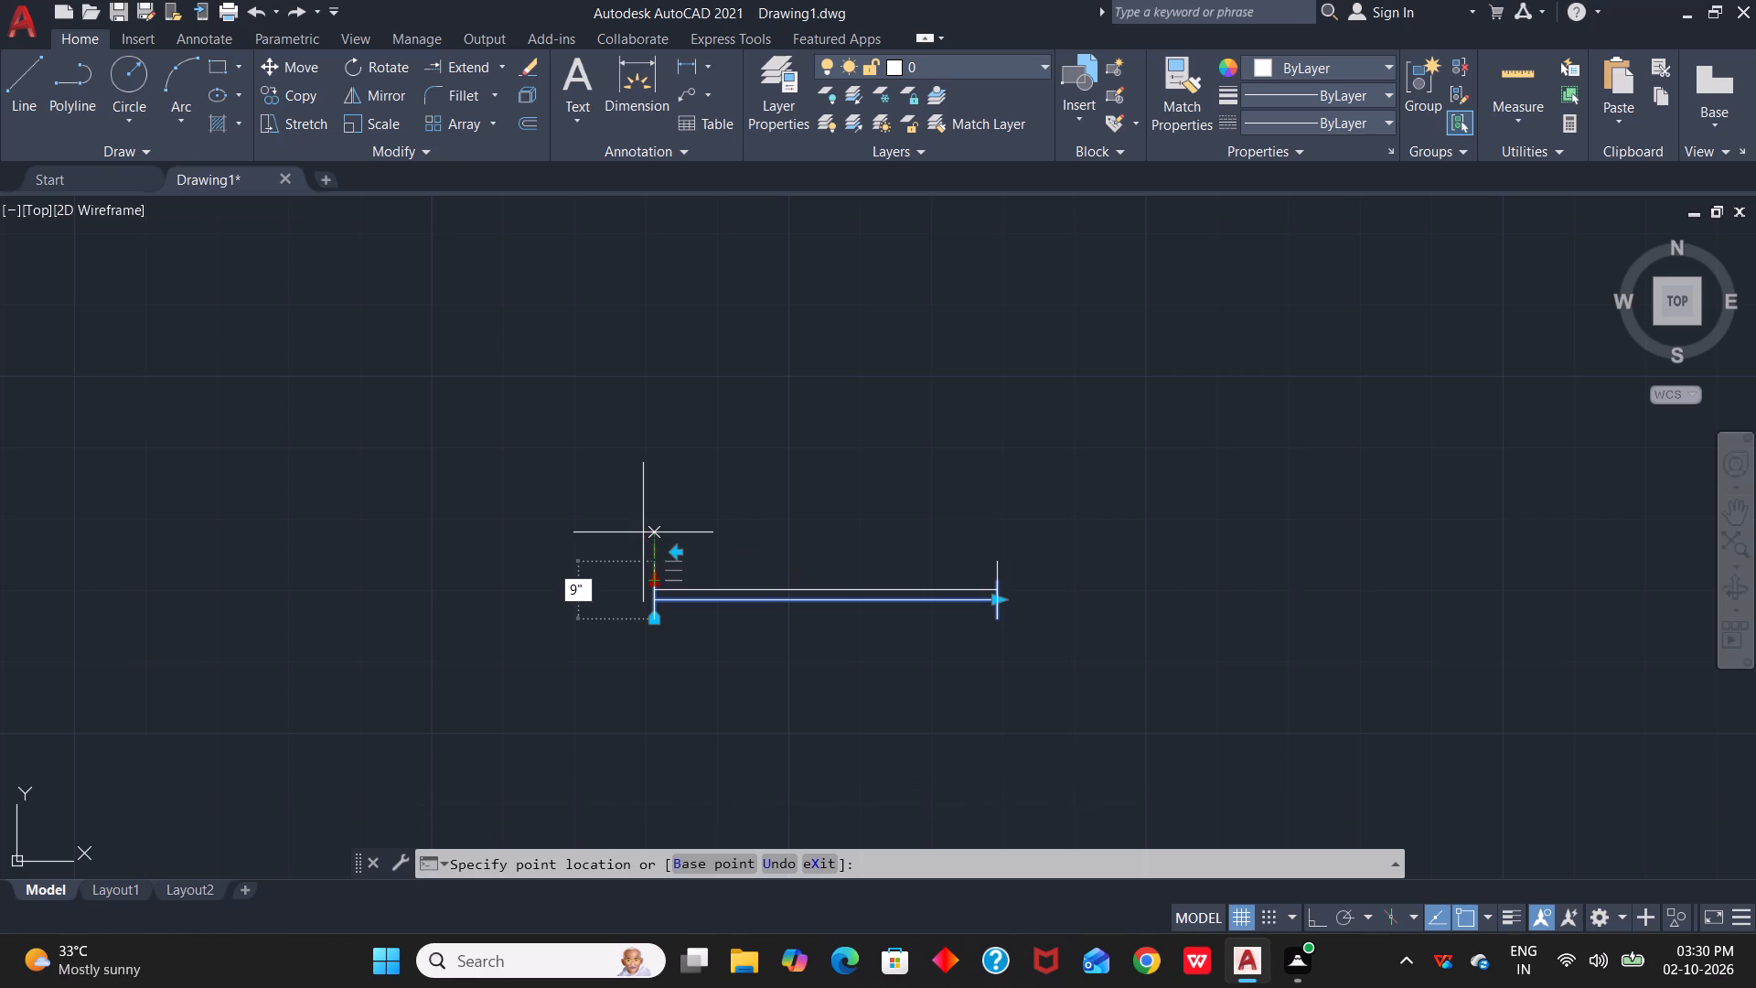
key("Return")
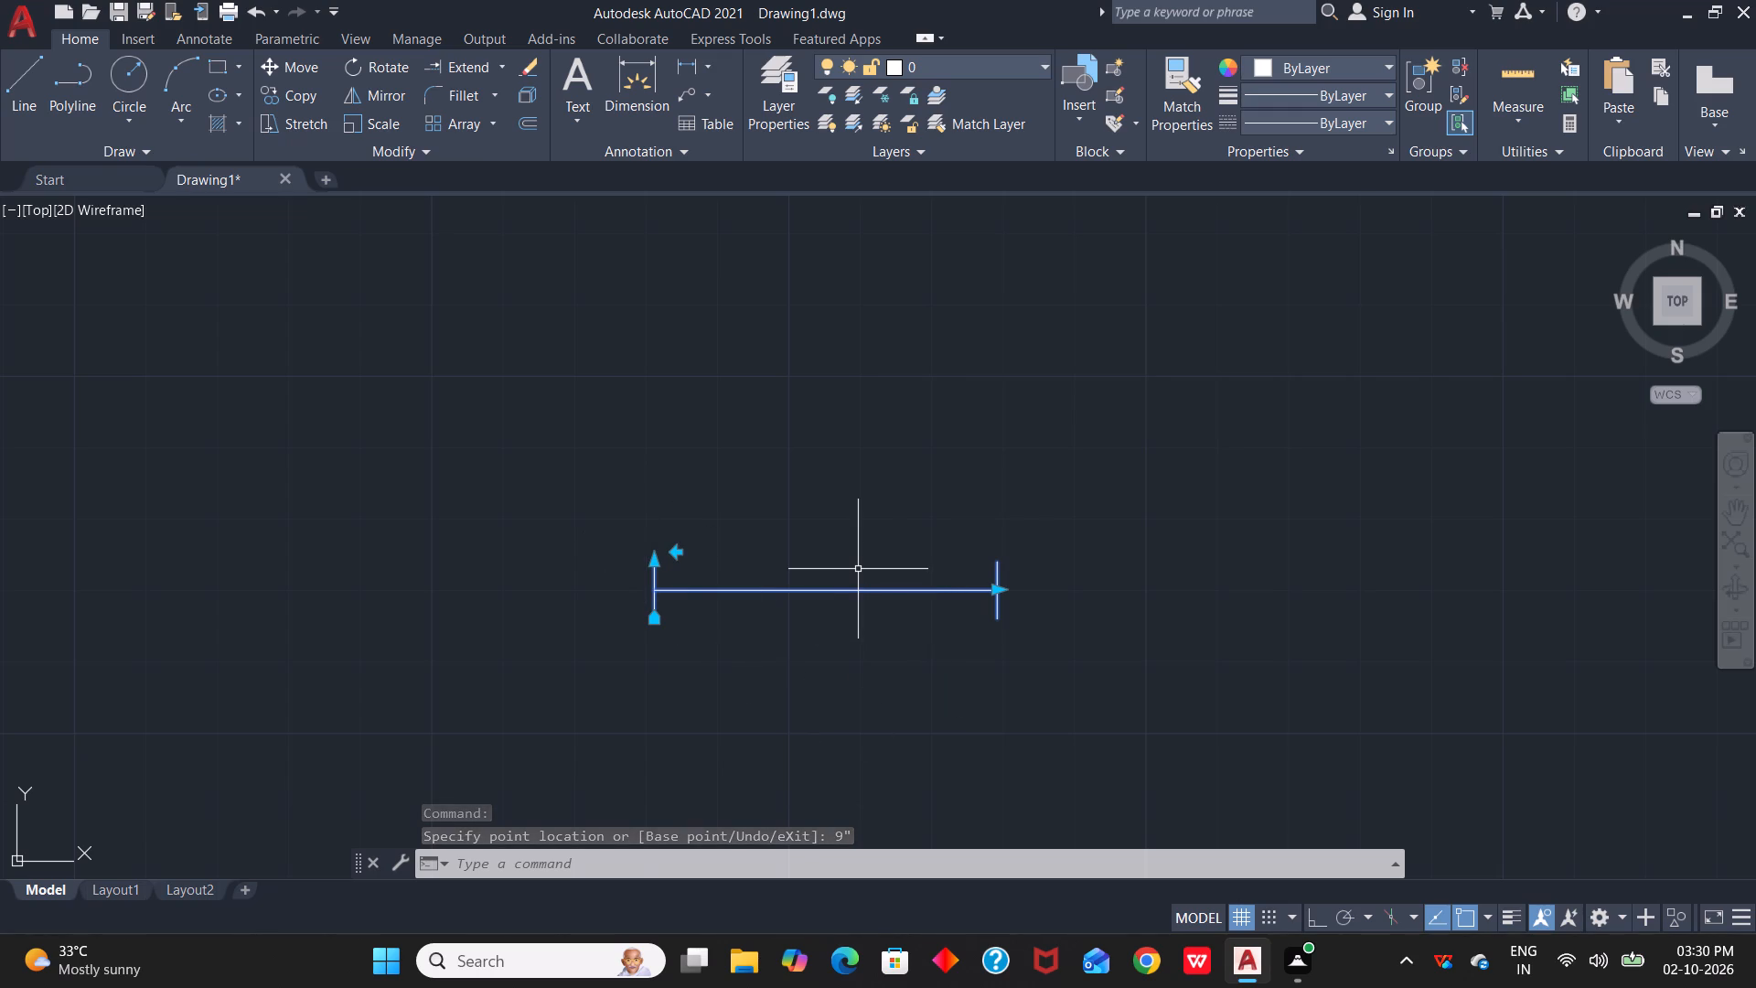
key("Escape")
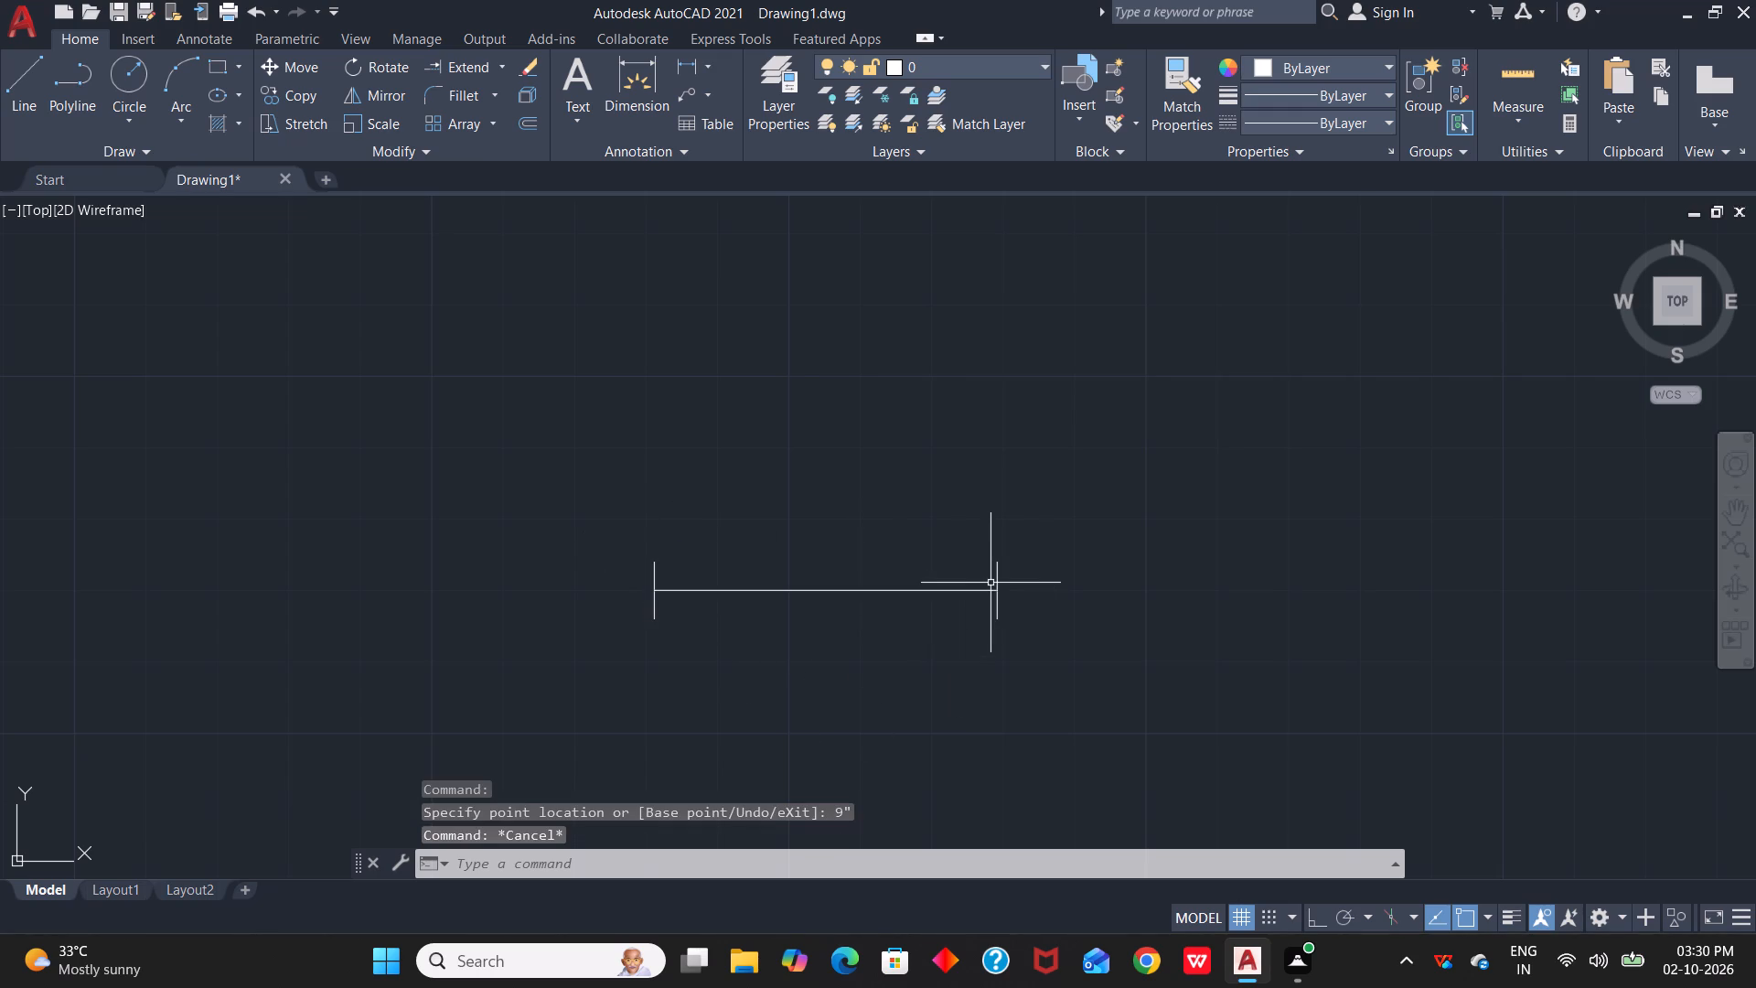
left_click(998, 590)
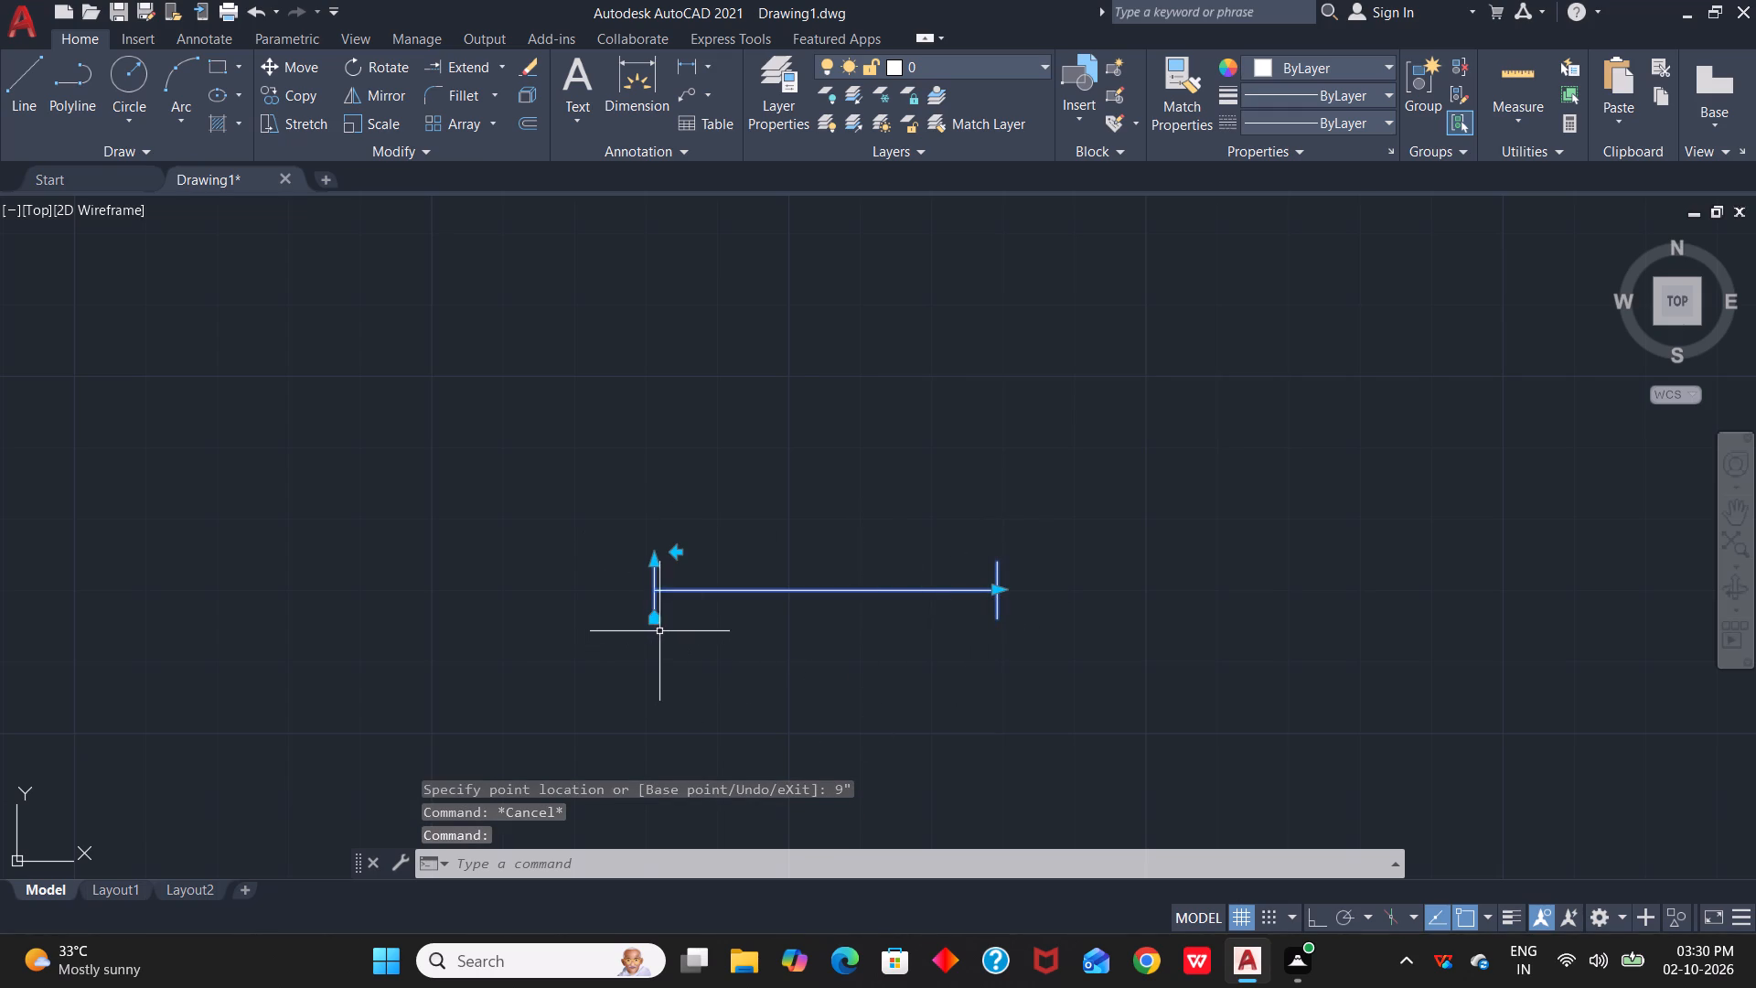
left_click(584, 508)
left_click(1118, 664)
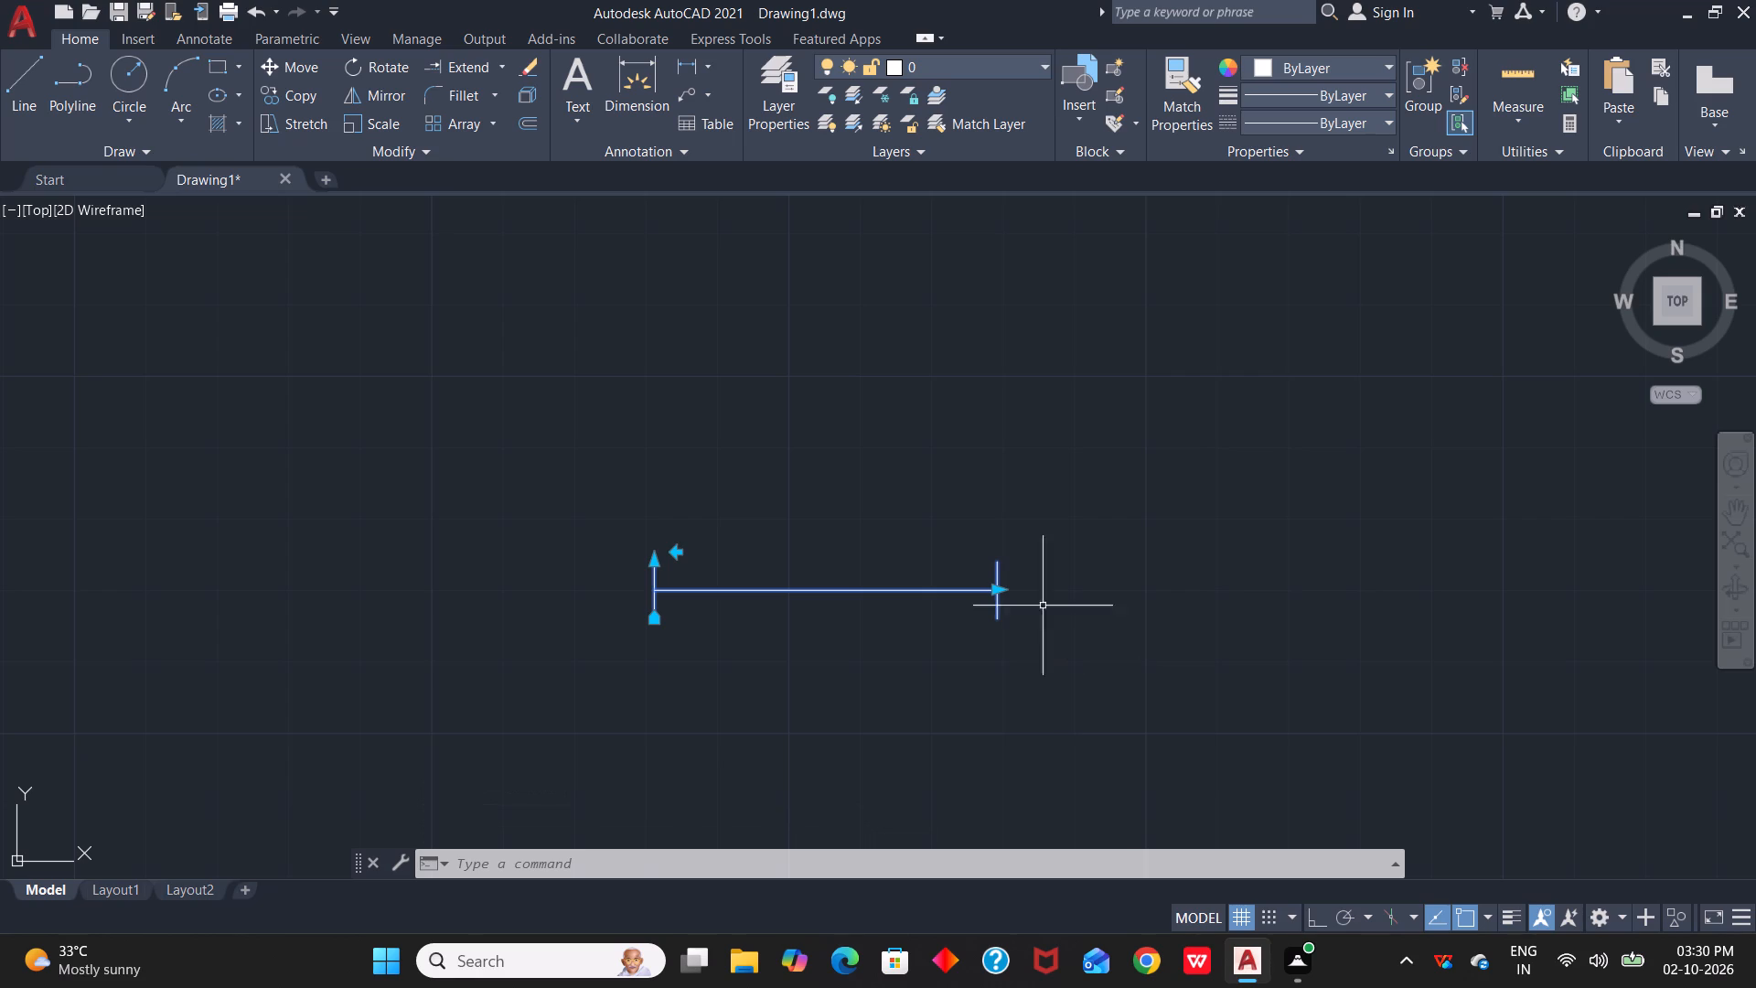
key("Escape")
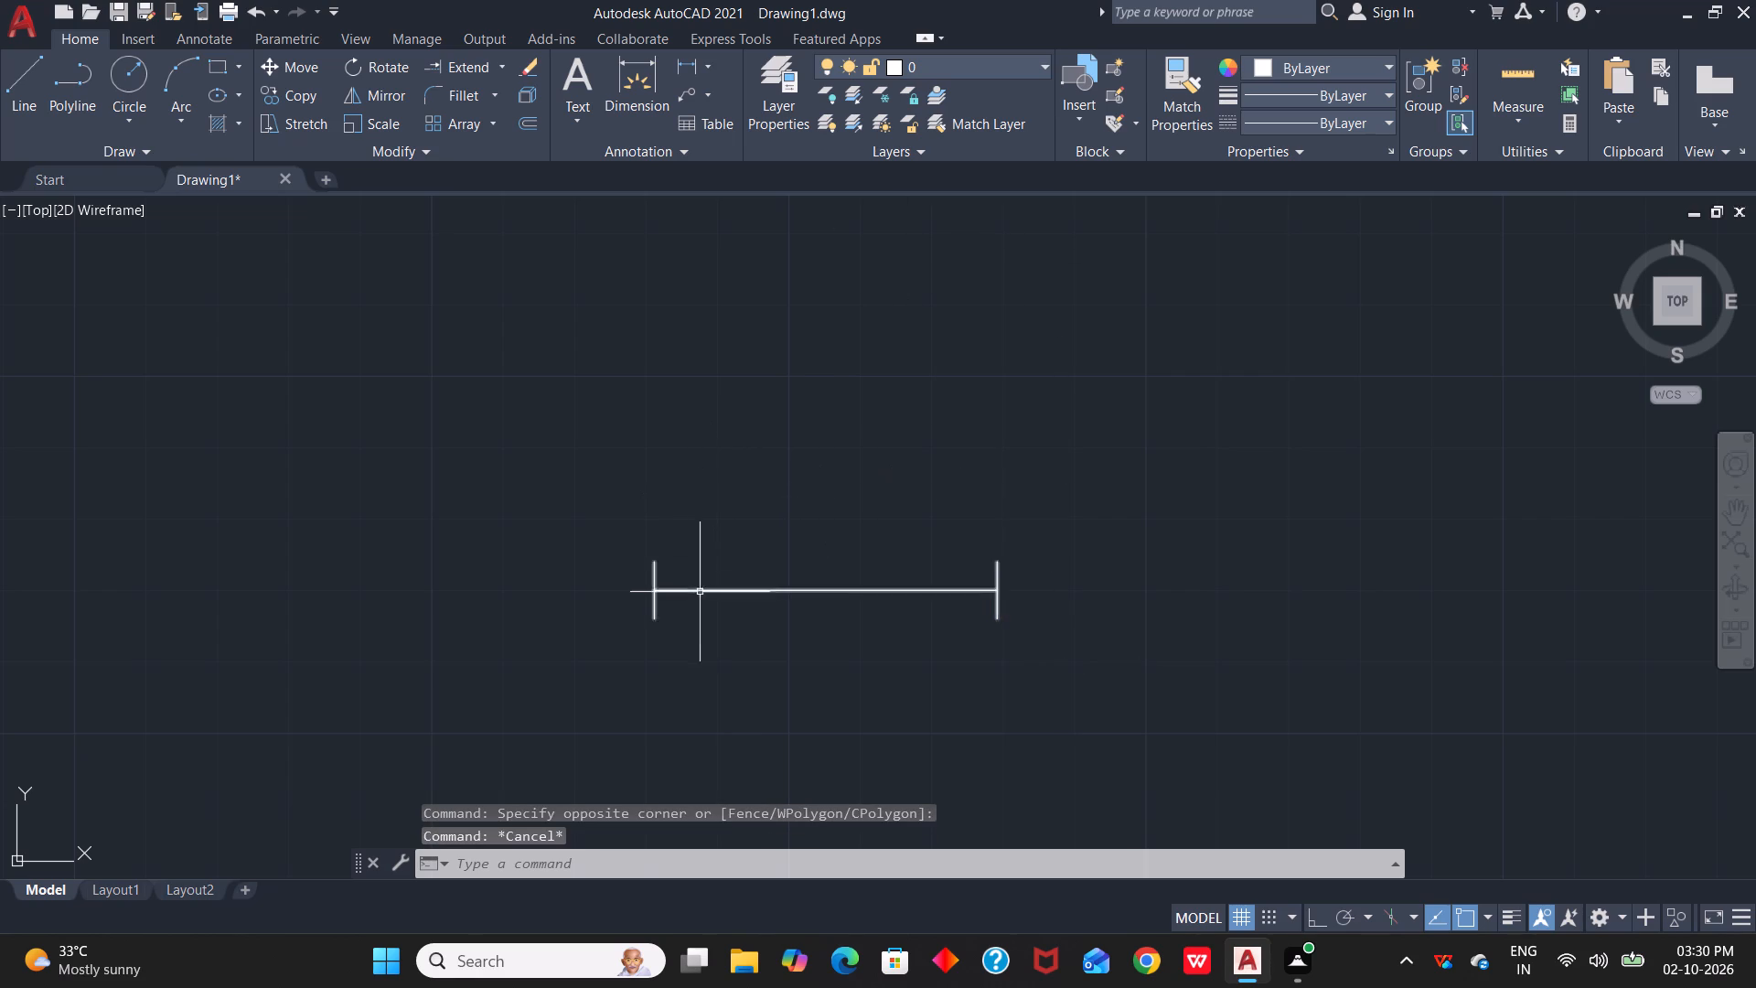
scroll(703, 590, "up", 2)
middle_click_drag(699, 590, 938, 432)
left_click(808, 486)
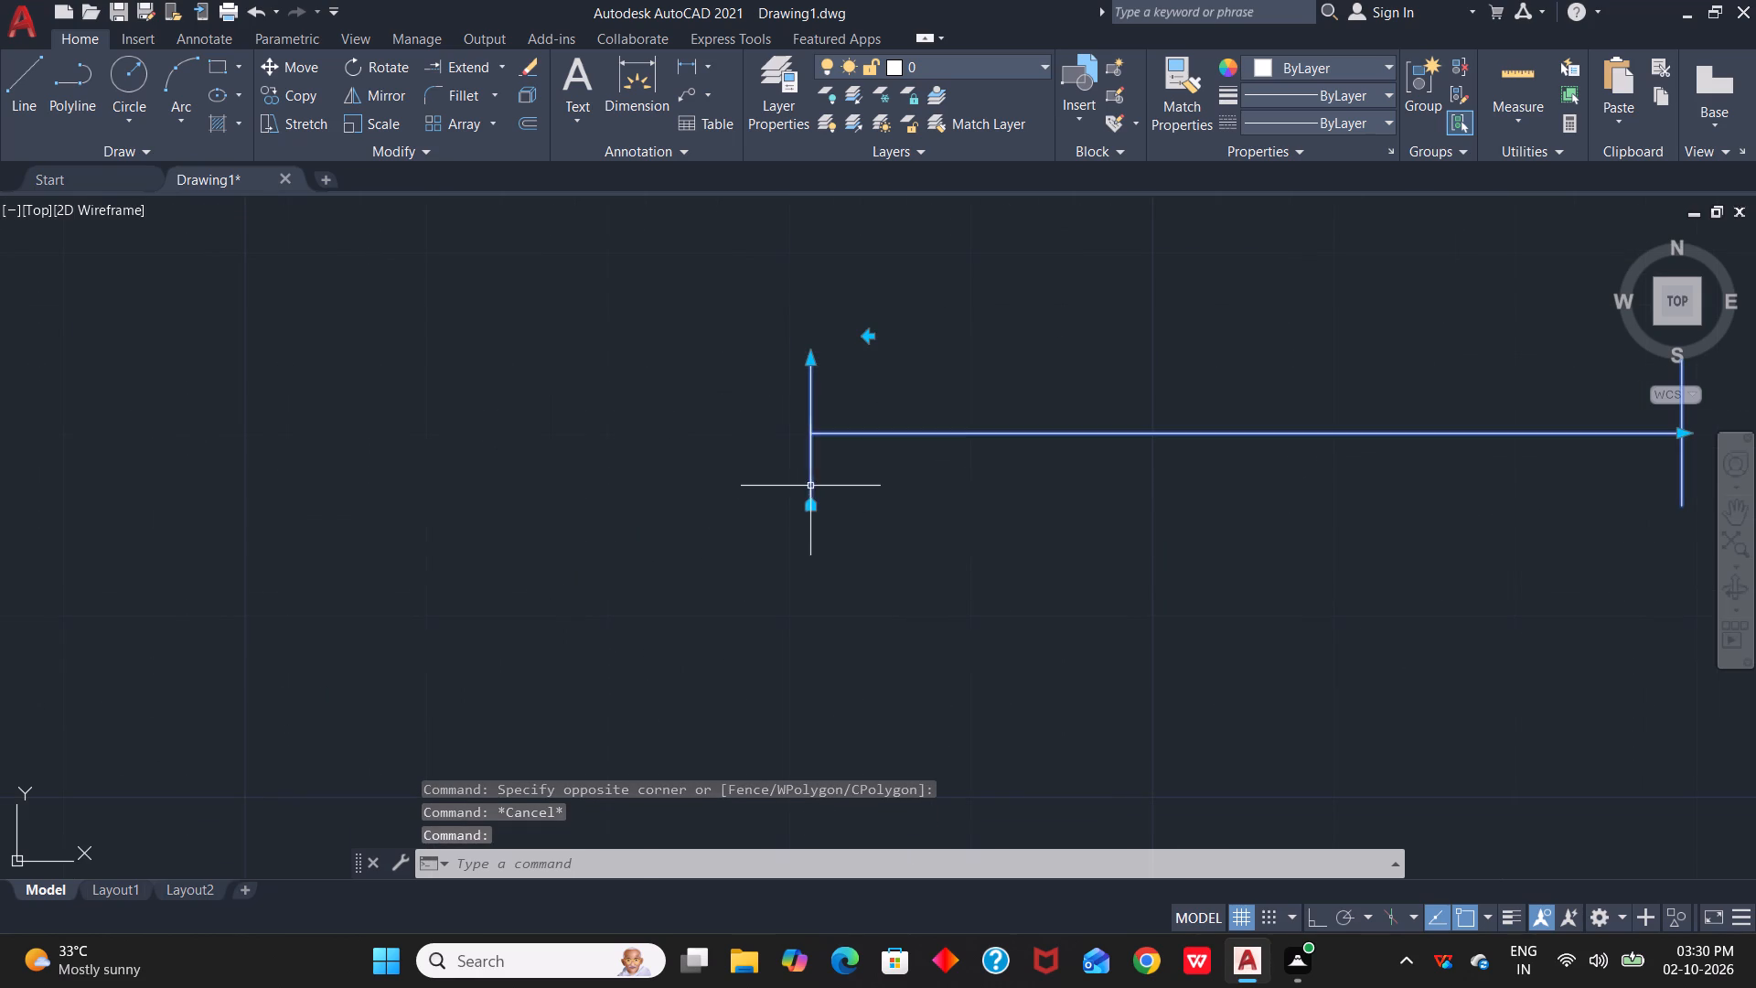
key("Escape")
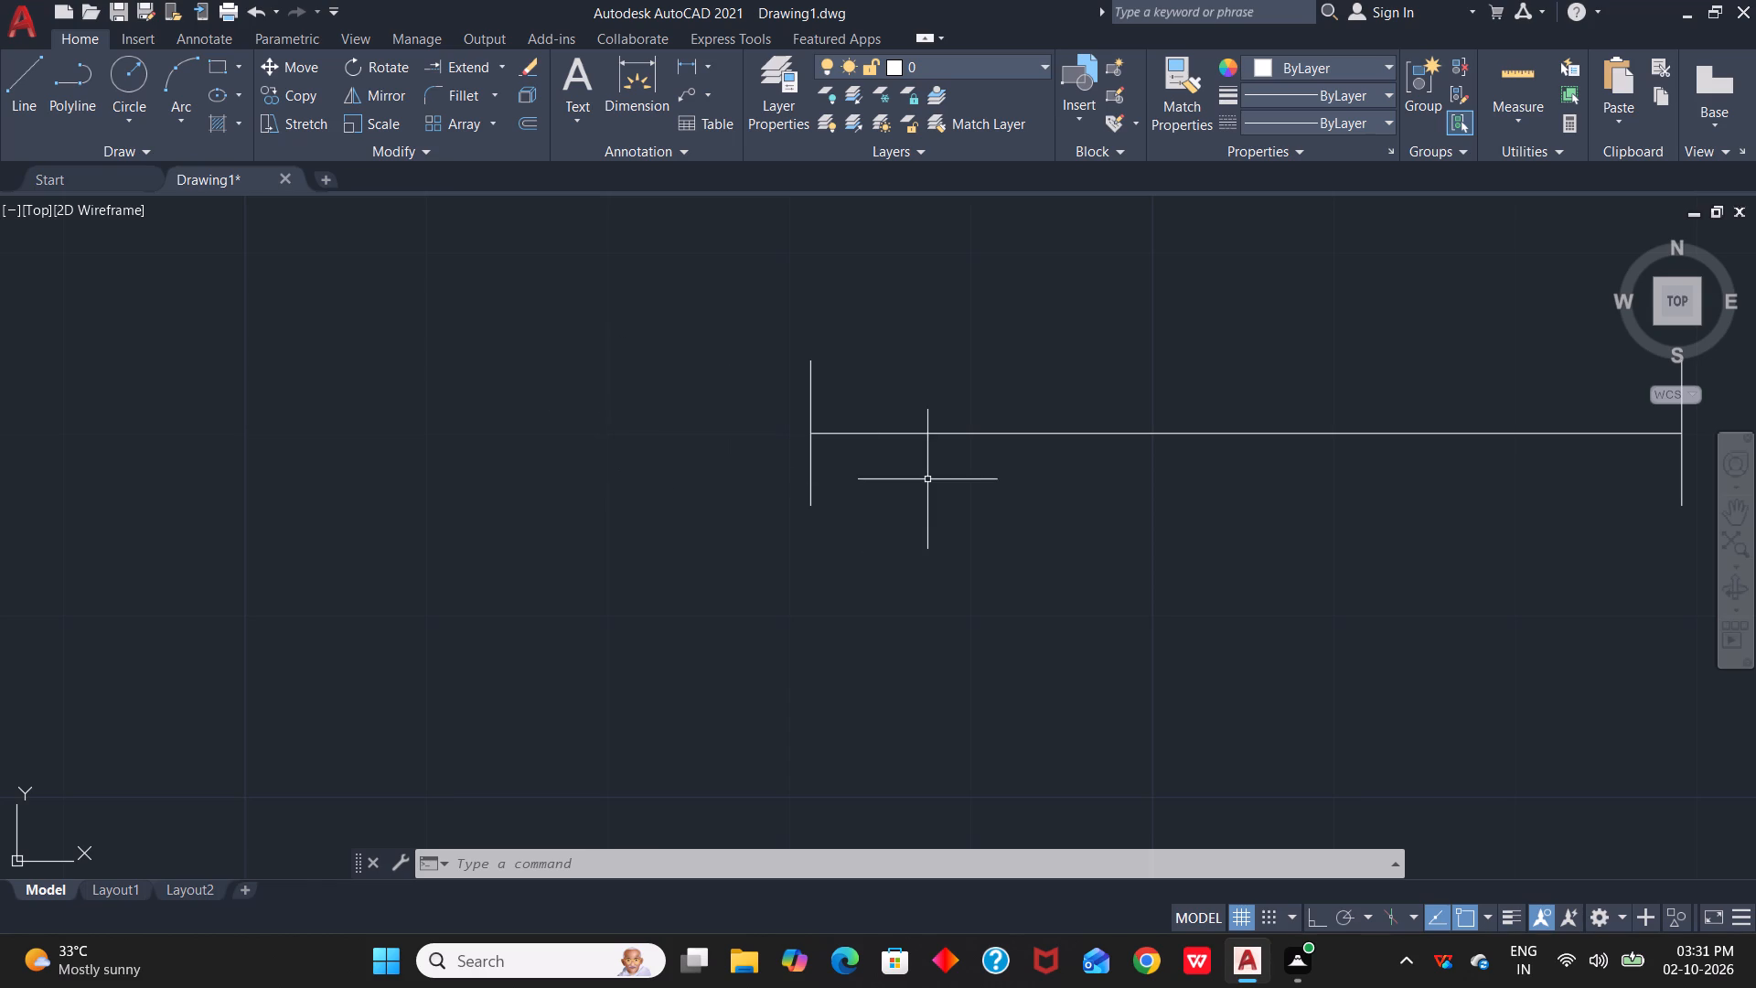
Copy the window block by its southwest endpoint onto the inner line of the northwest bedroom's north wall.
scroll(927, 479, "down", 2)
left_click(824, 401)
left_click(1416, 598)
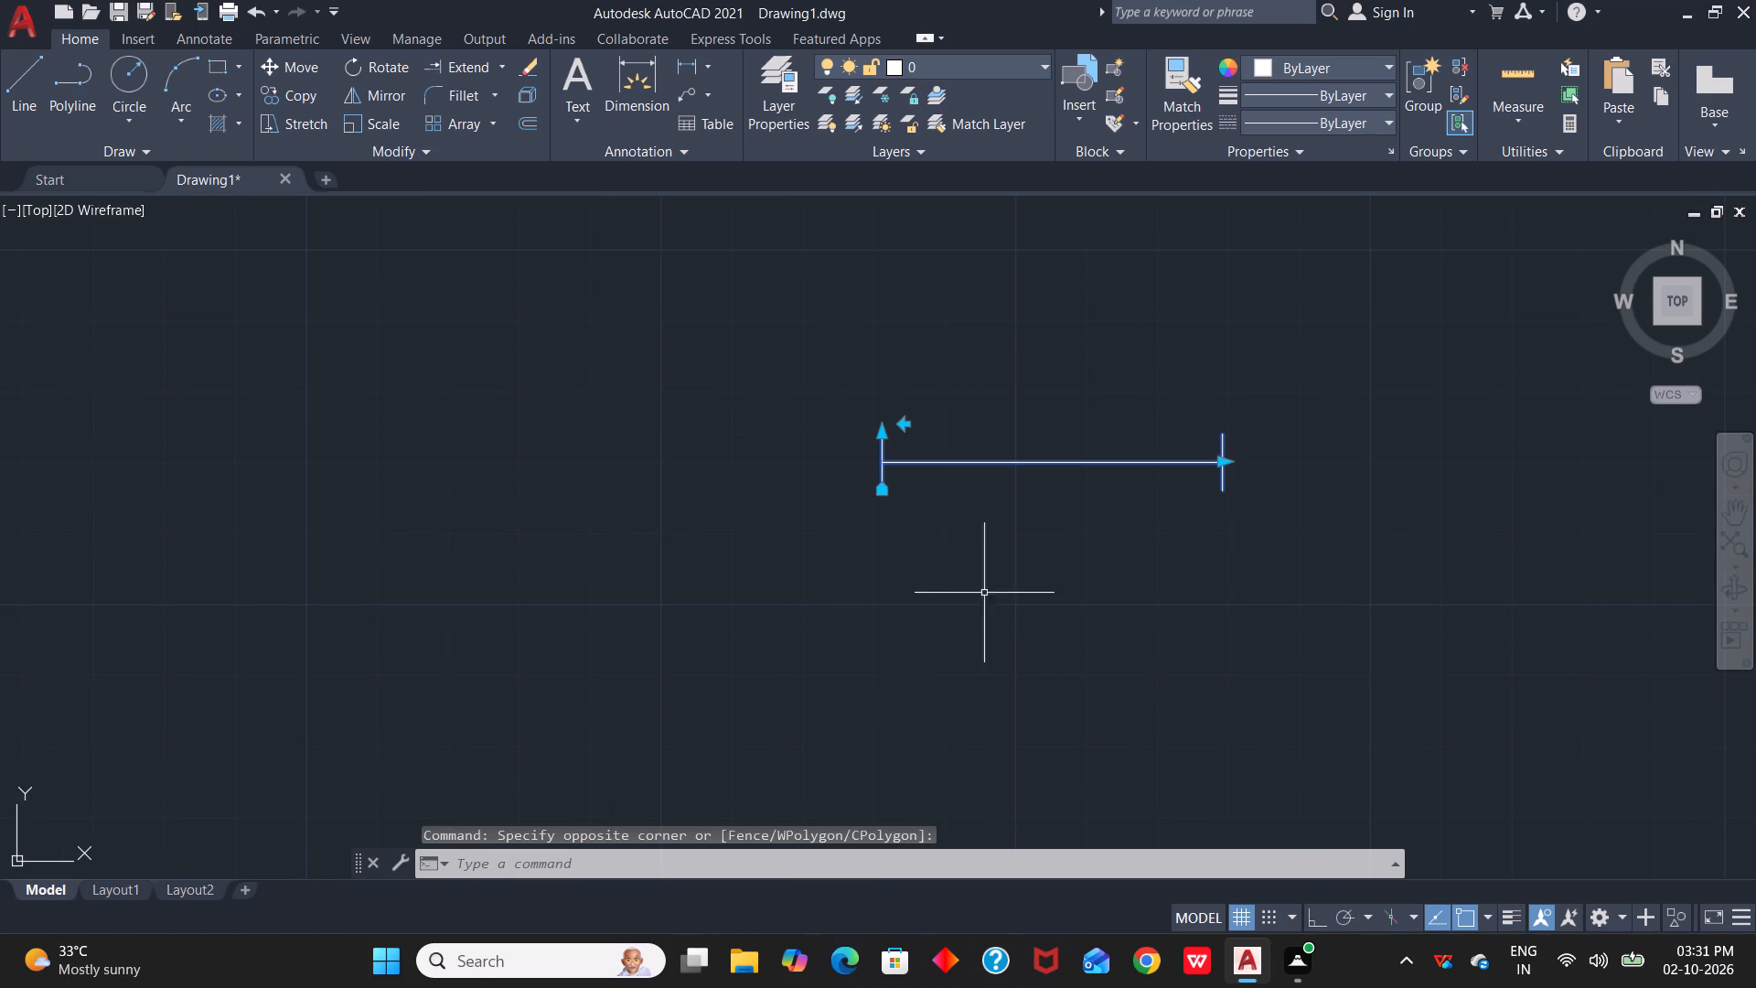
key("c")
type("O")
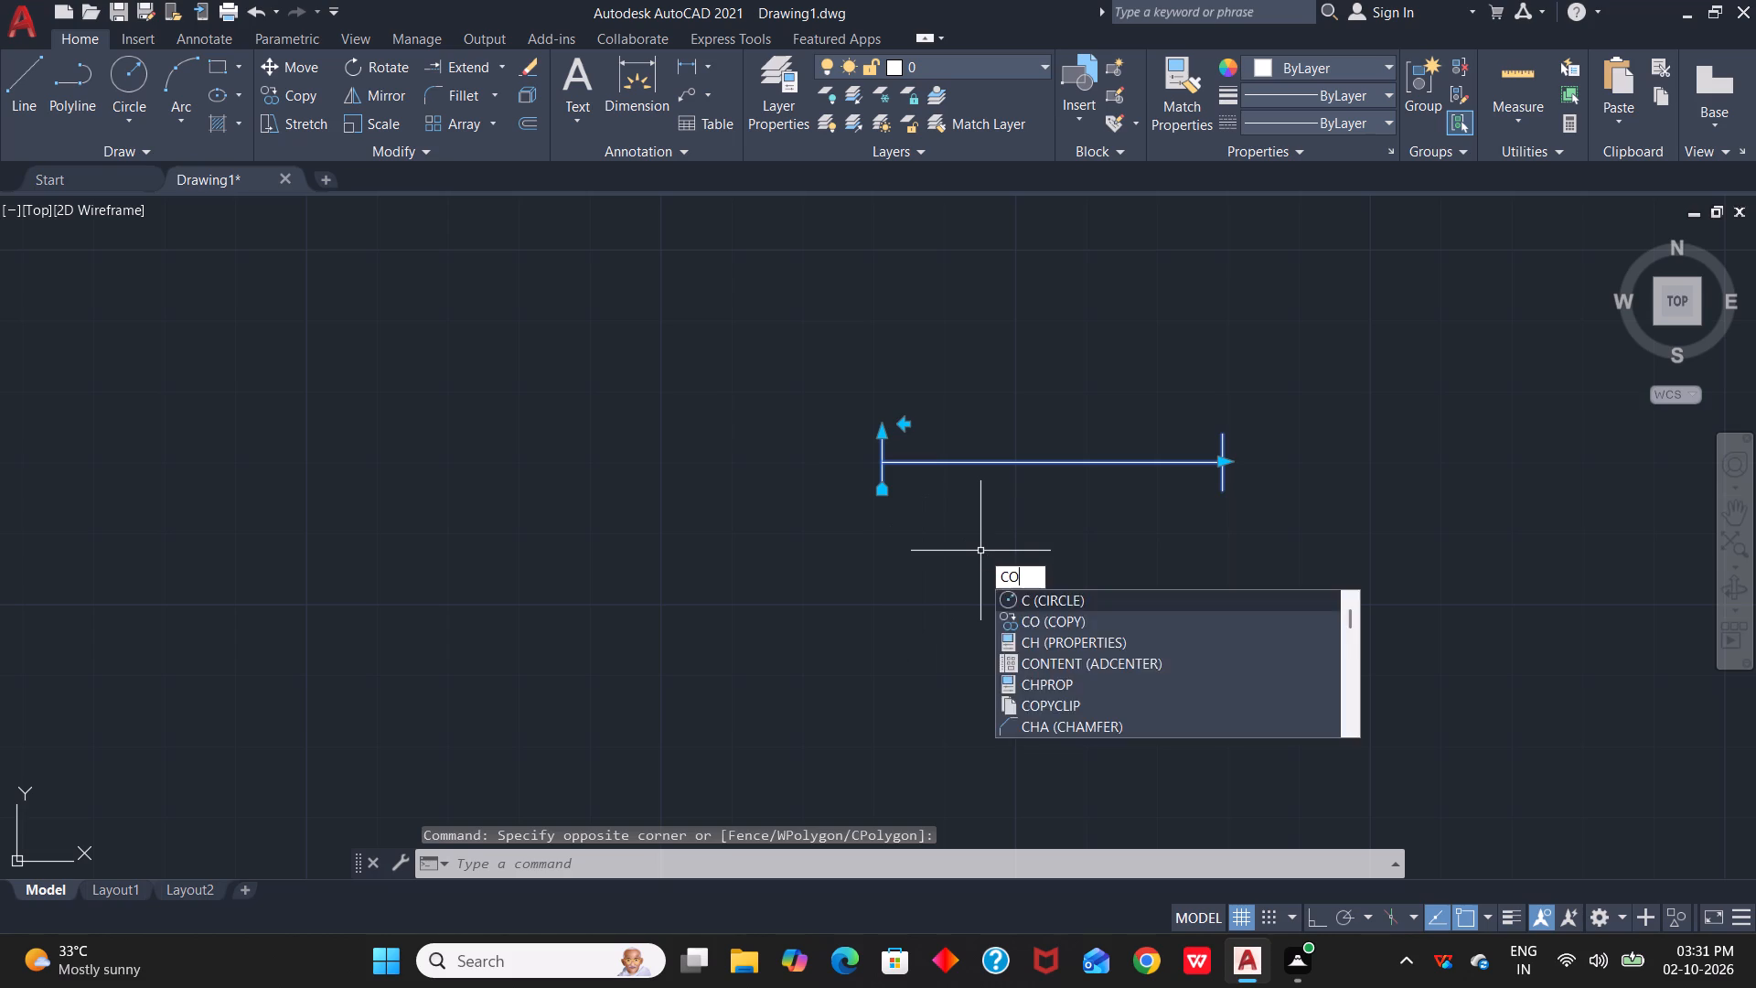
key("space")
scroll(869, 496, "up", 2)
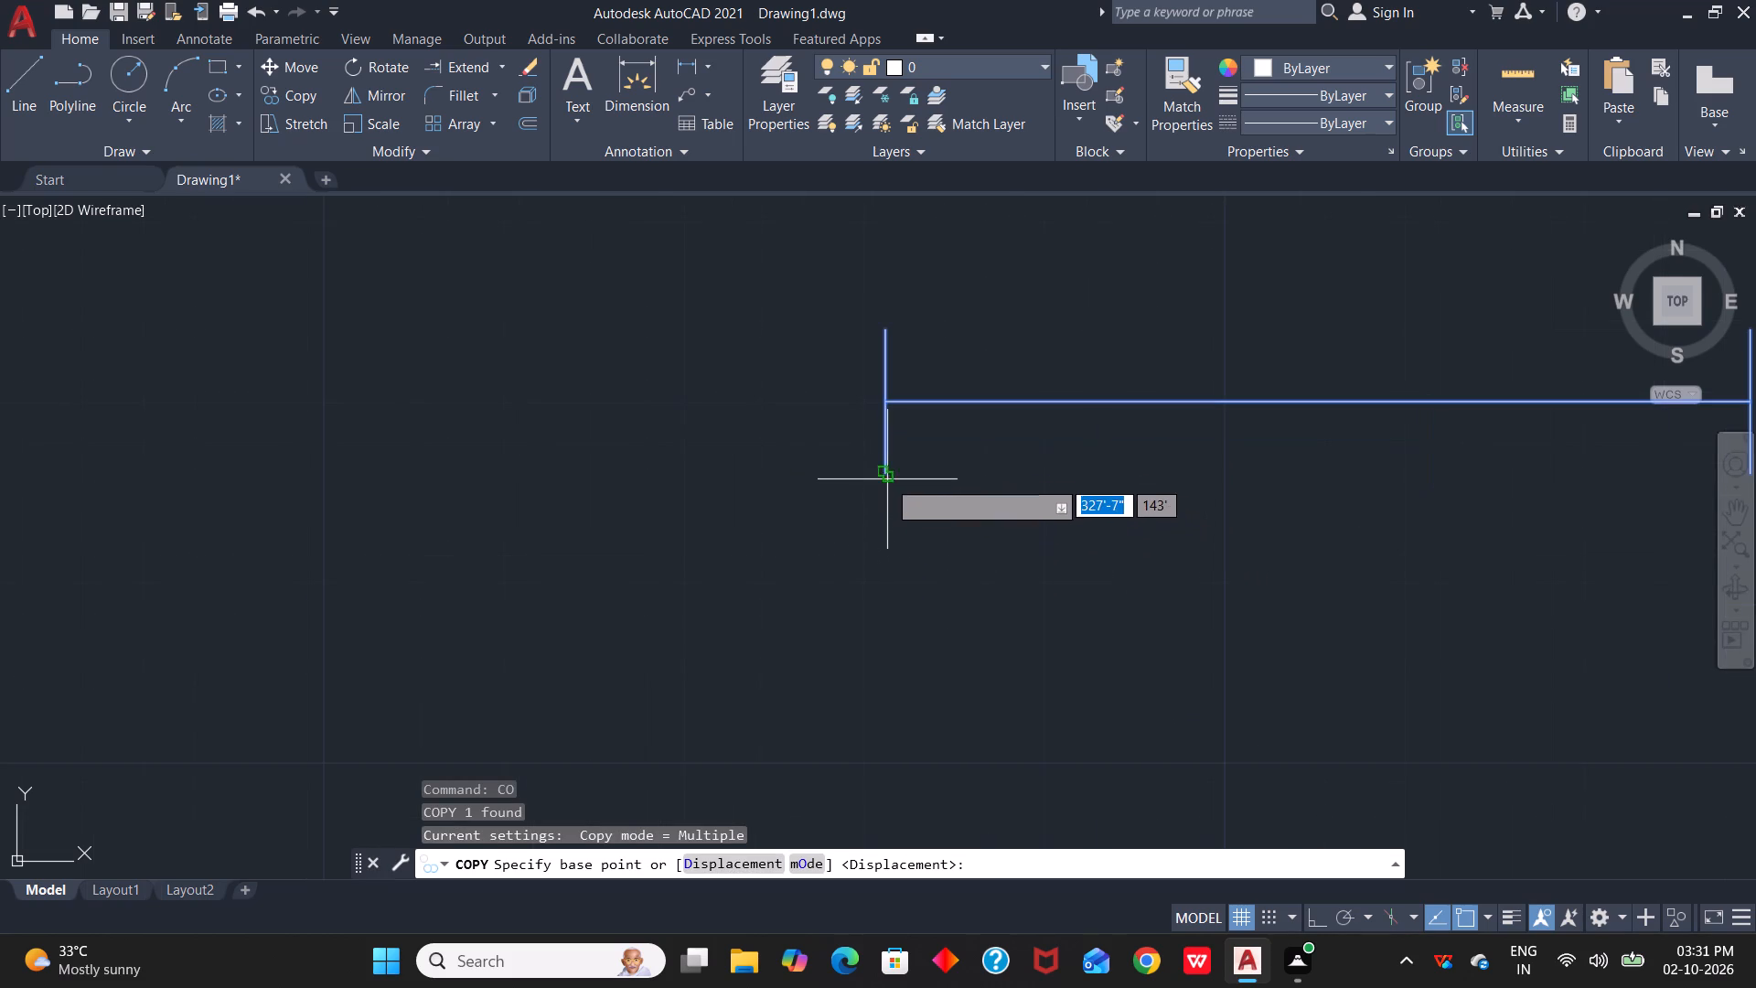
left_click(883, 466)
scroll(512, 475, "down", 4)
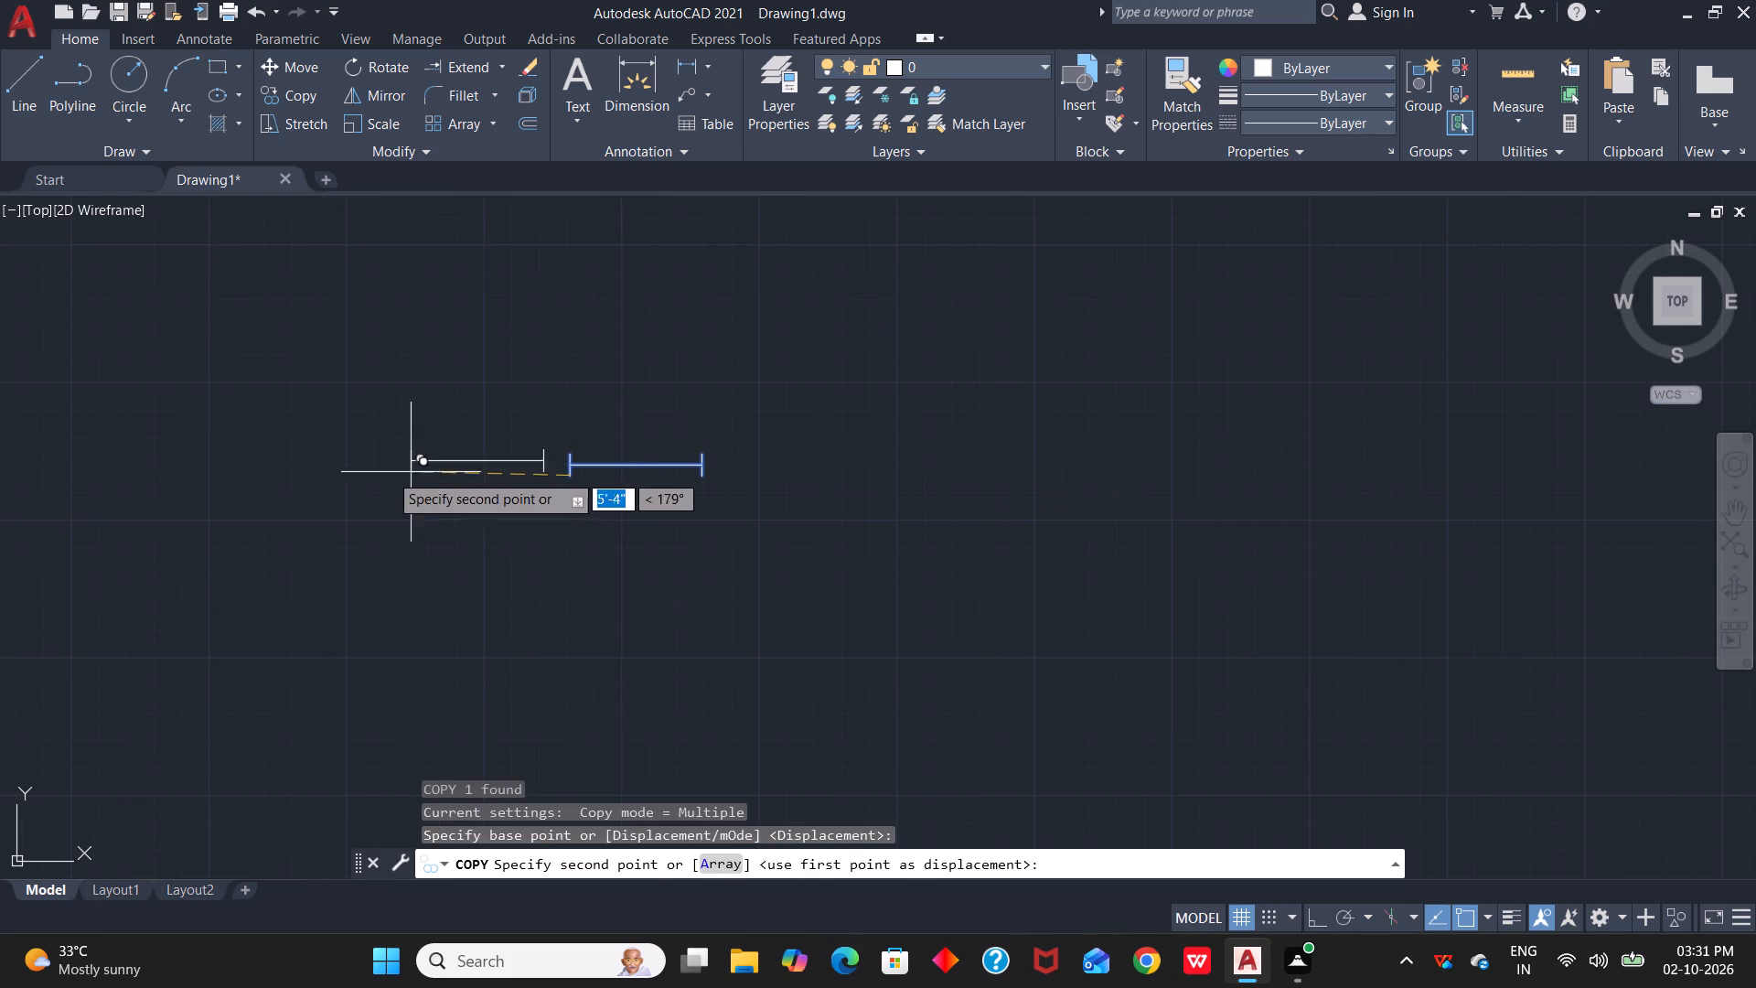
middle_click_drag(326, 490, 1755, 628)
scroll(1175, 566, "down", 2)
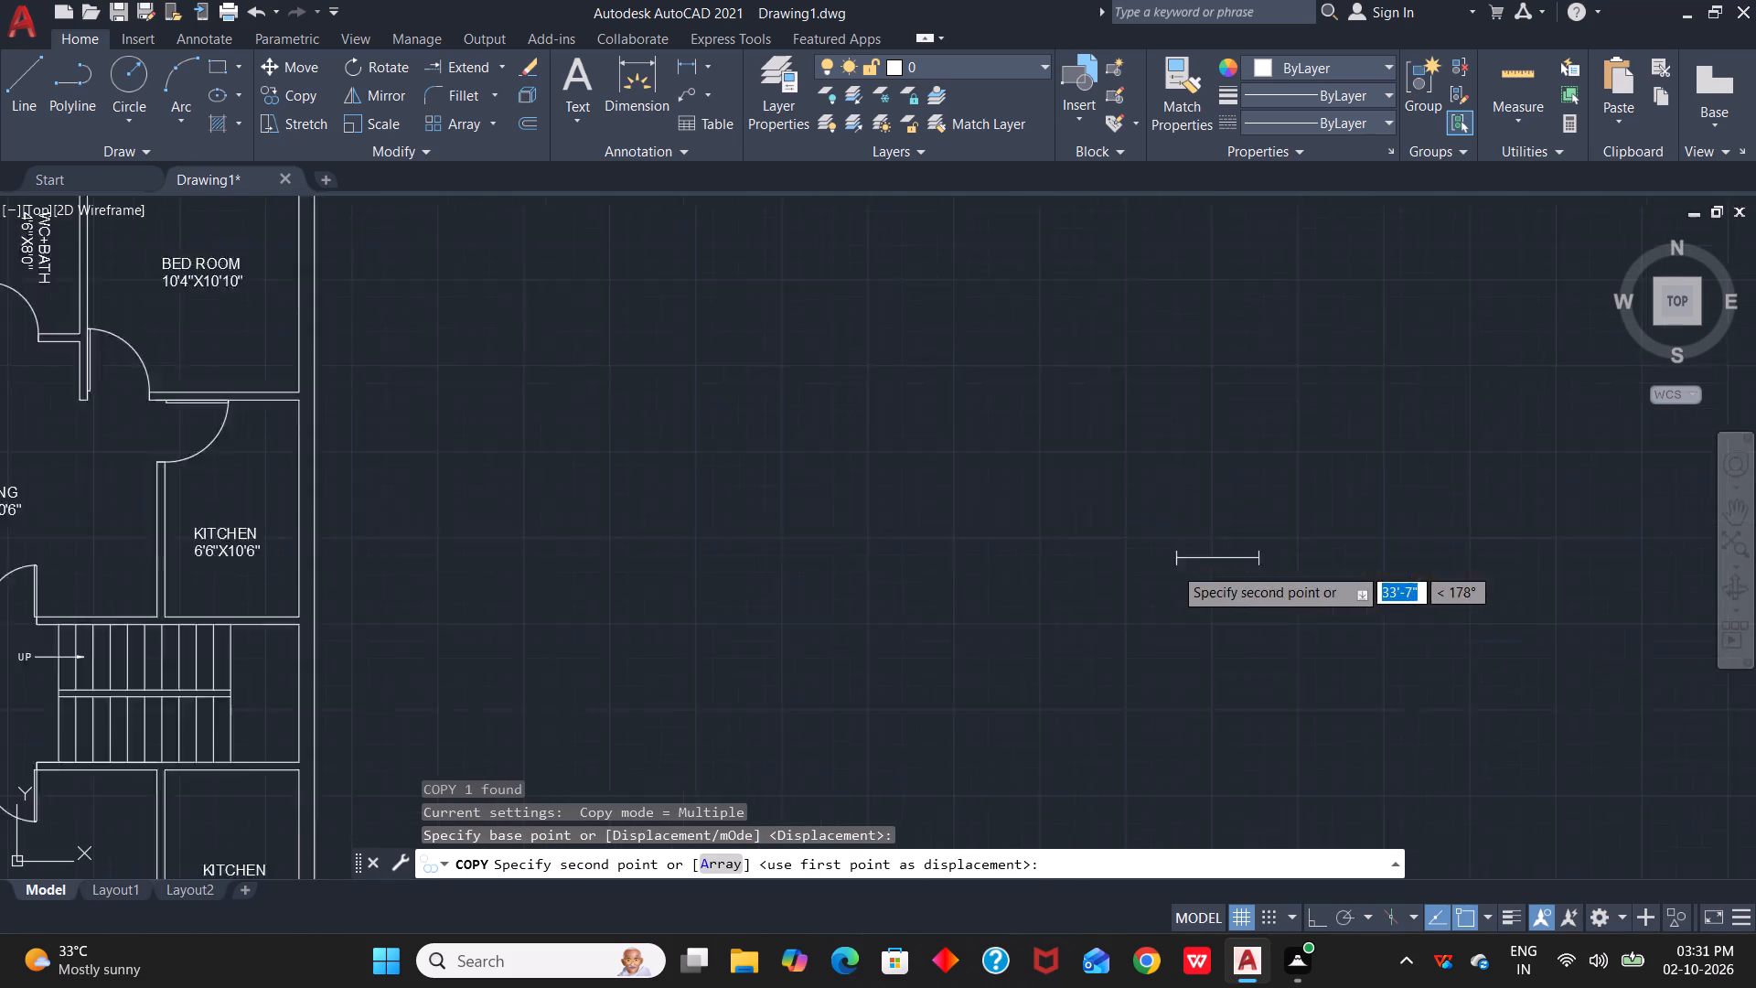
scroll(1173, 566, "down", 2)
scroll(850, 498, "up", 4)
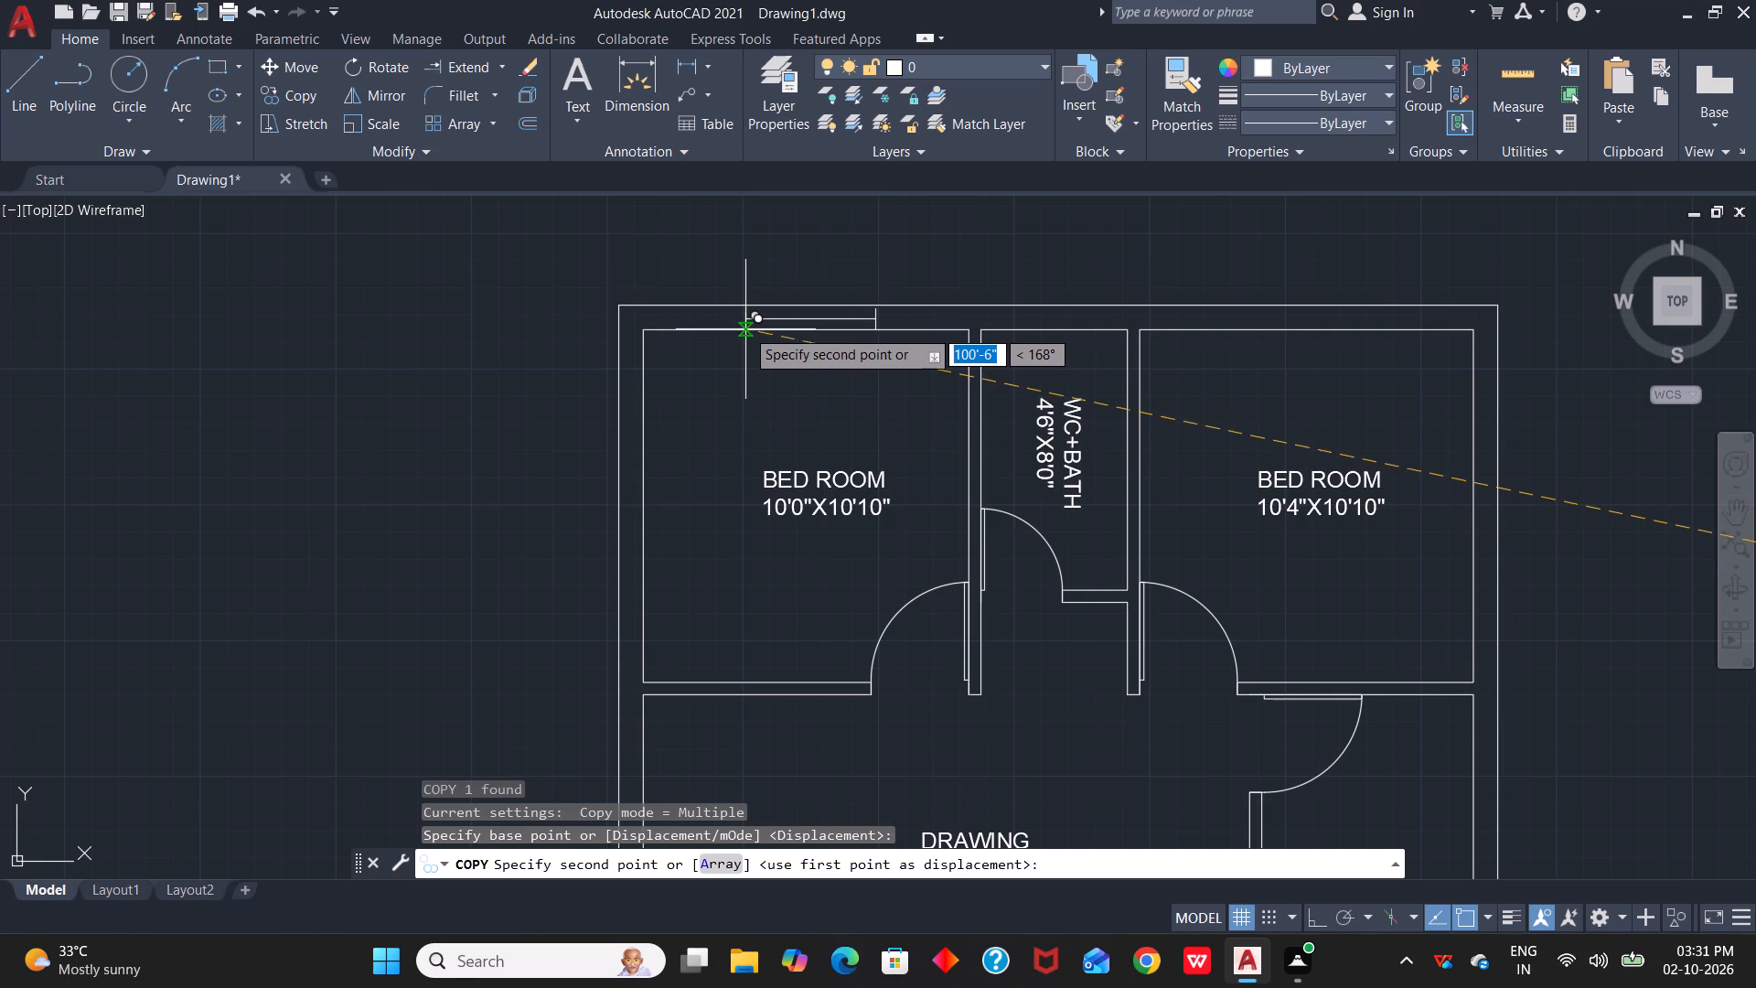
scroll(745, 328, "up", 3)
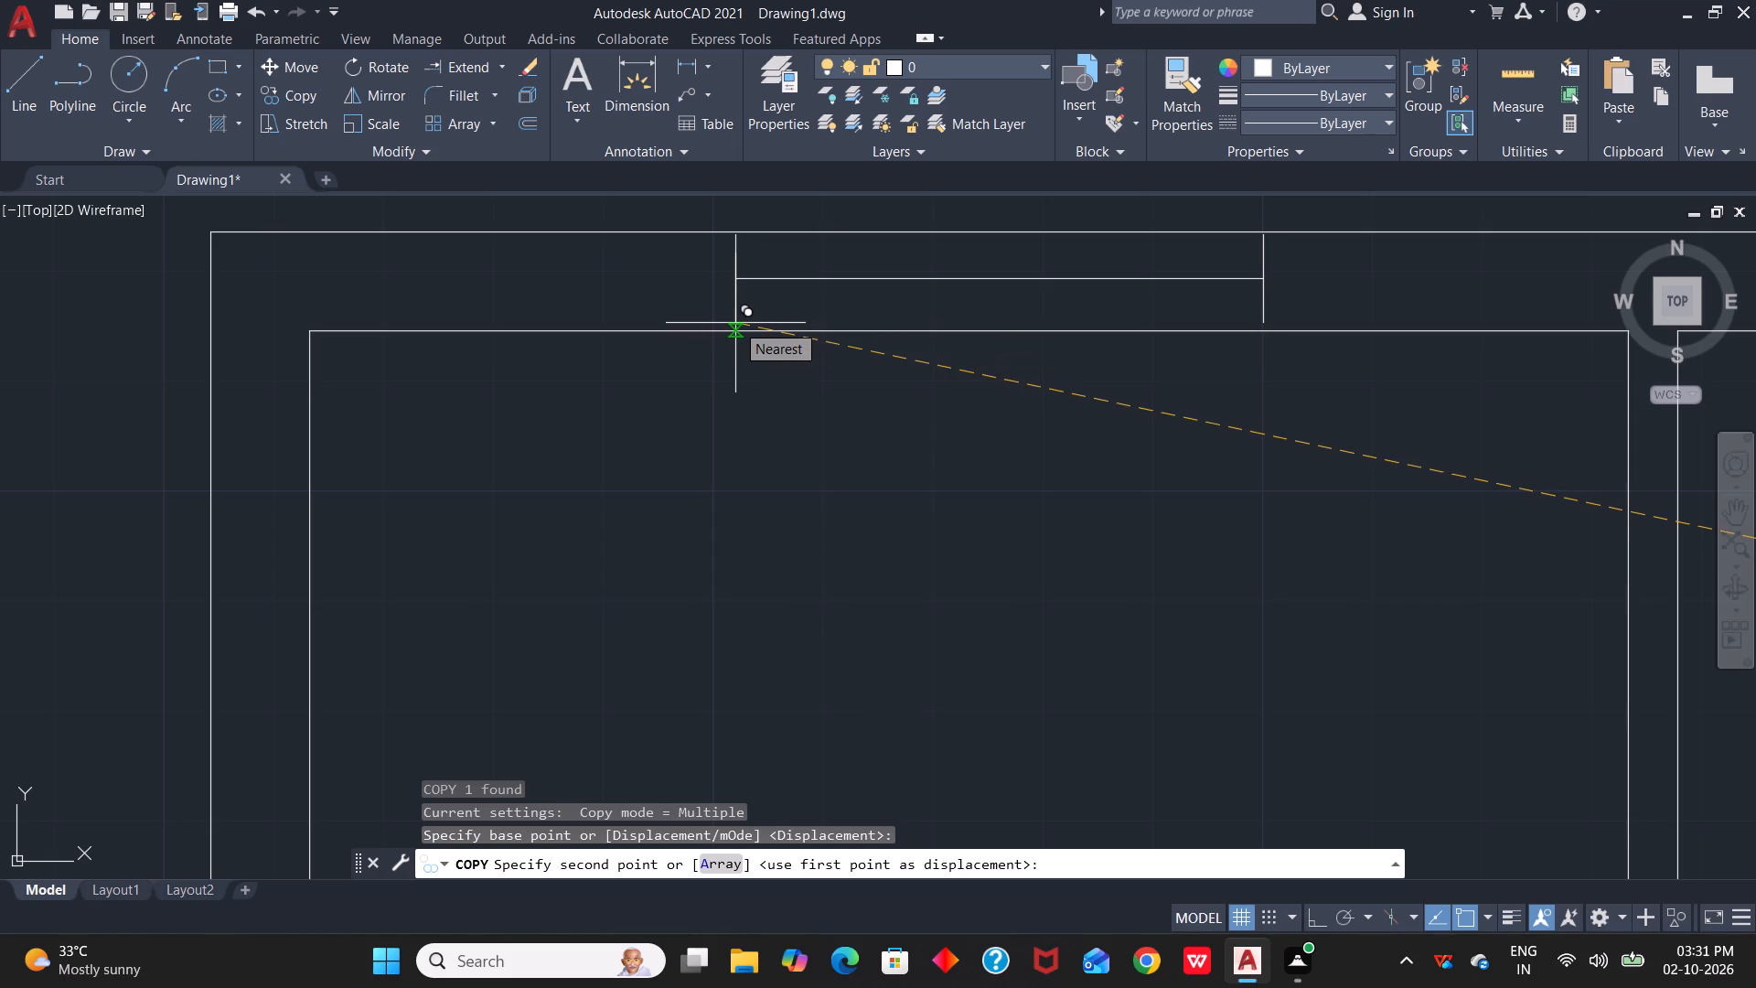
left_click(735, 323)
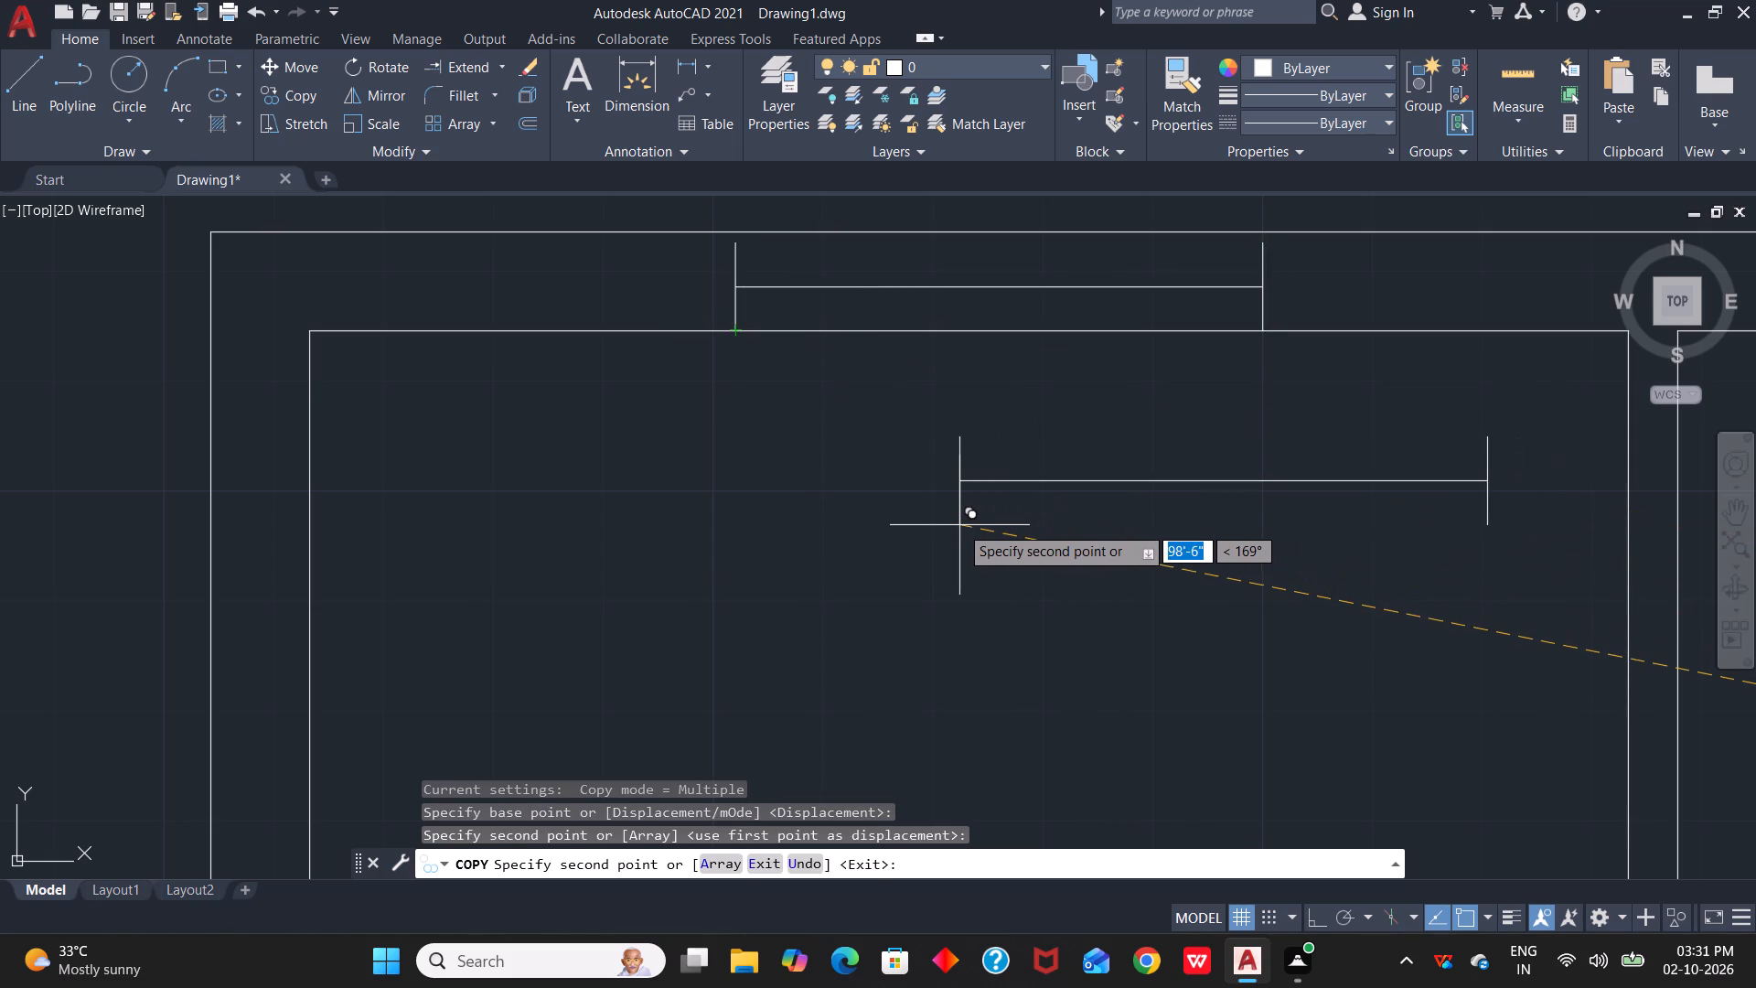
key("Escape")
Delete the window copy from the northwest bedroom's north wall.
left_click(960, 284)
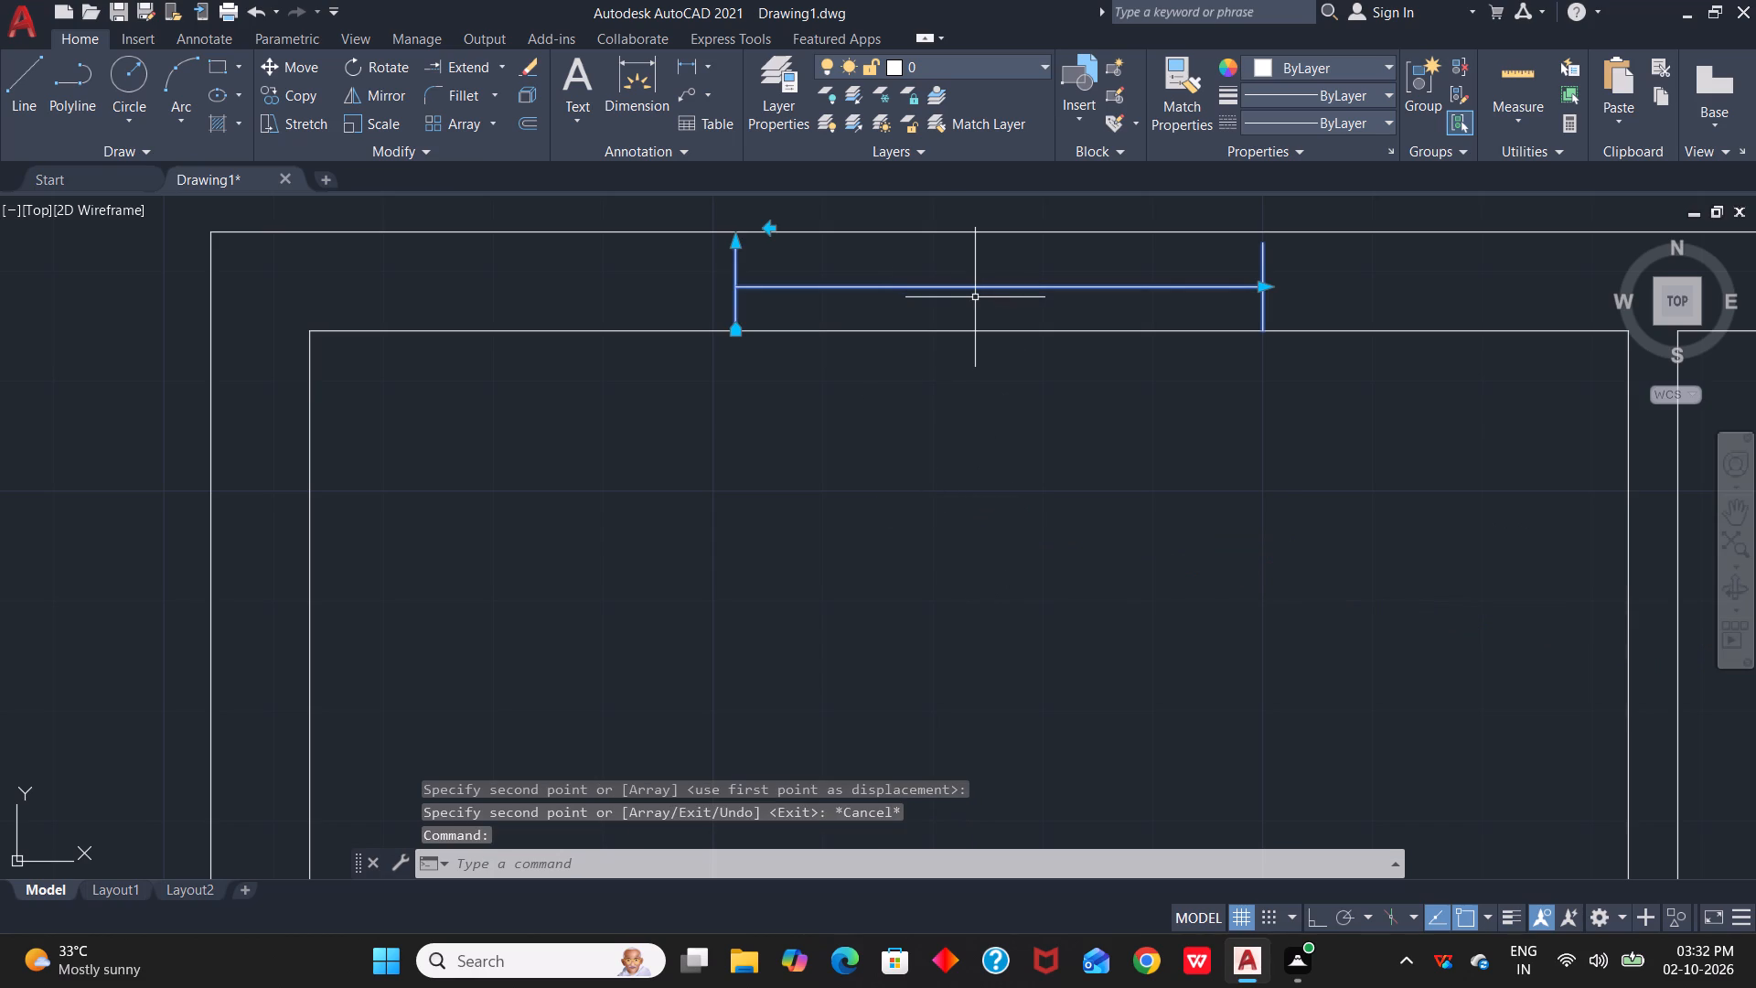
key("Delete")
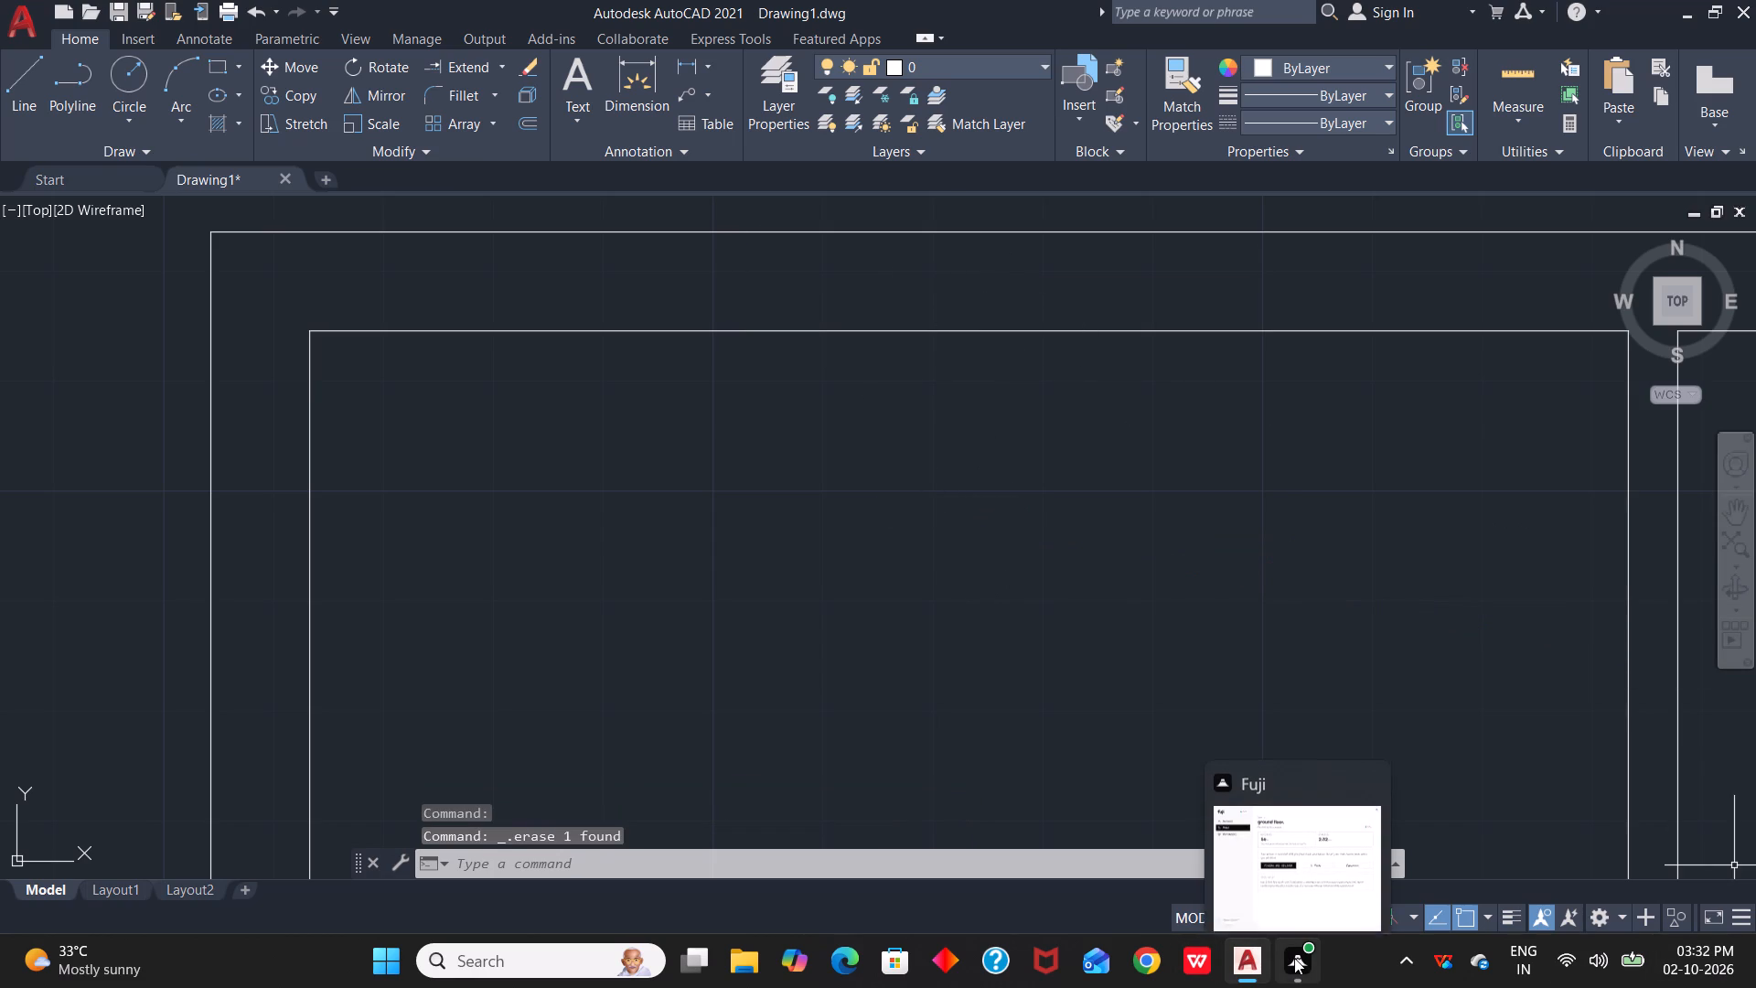
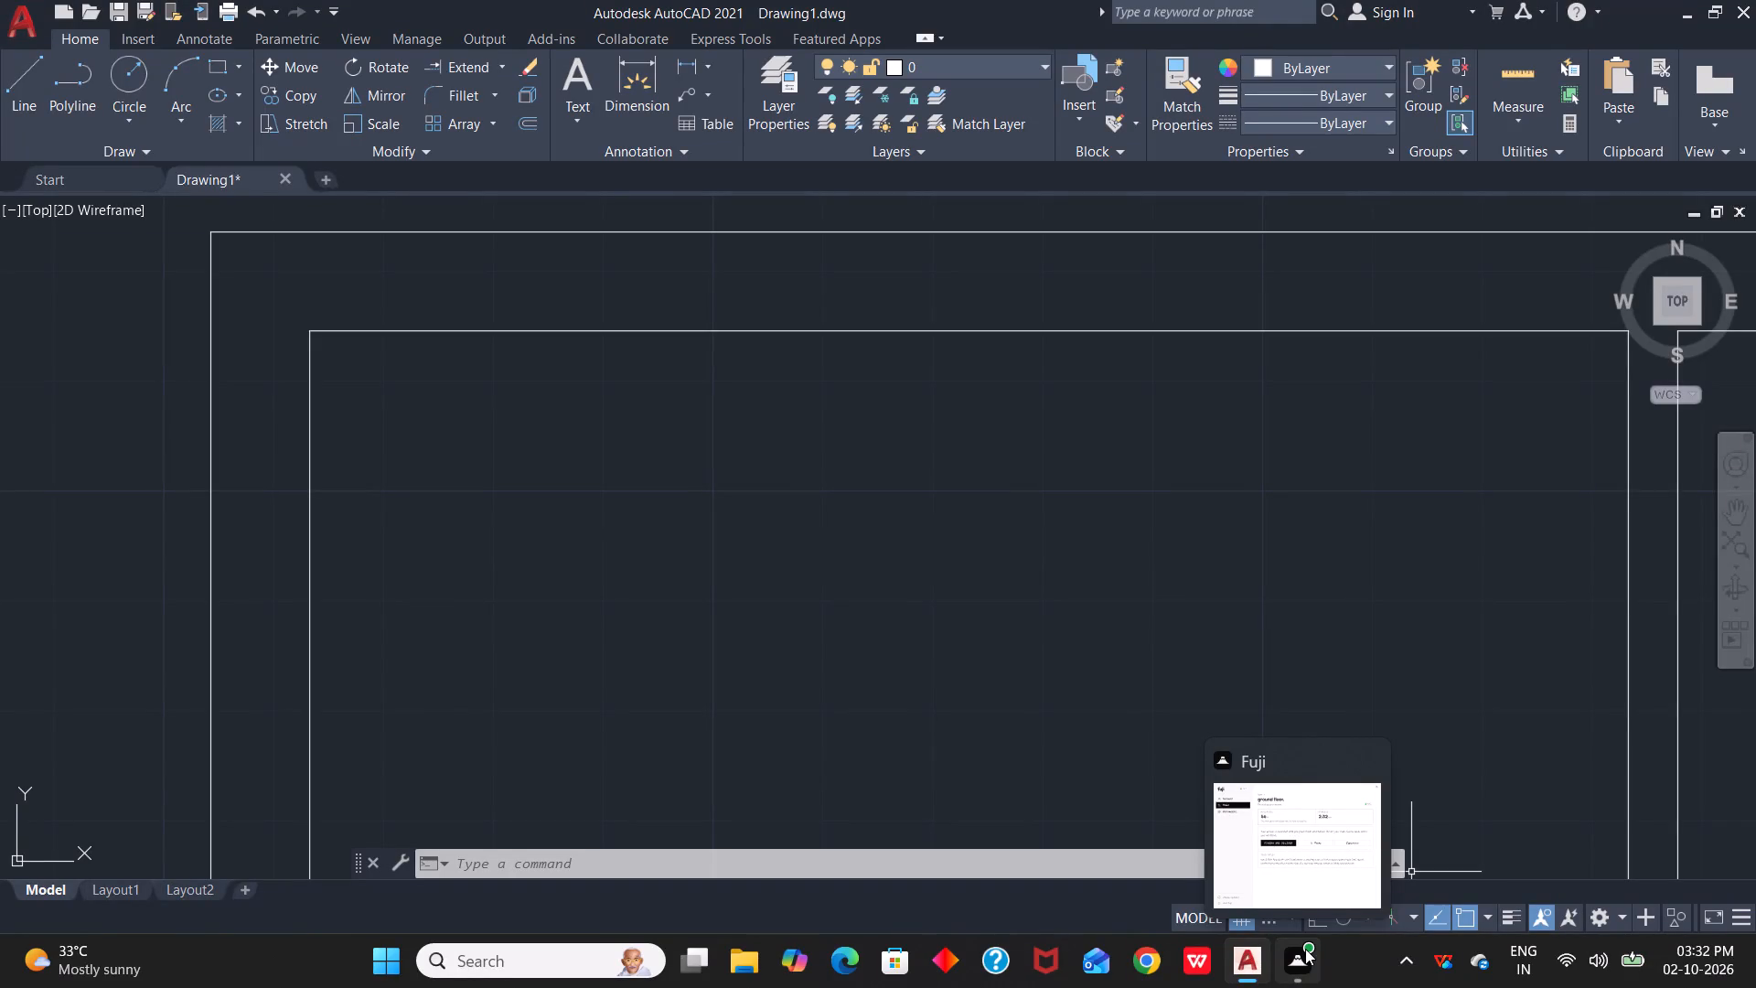
Examine the overall floor plan, including the bedrooms, drawing rooms, kitchens, bathrooms, veranda and staircase.
scroll(1401, 730, "down", 5)
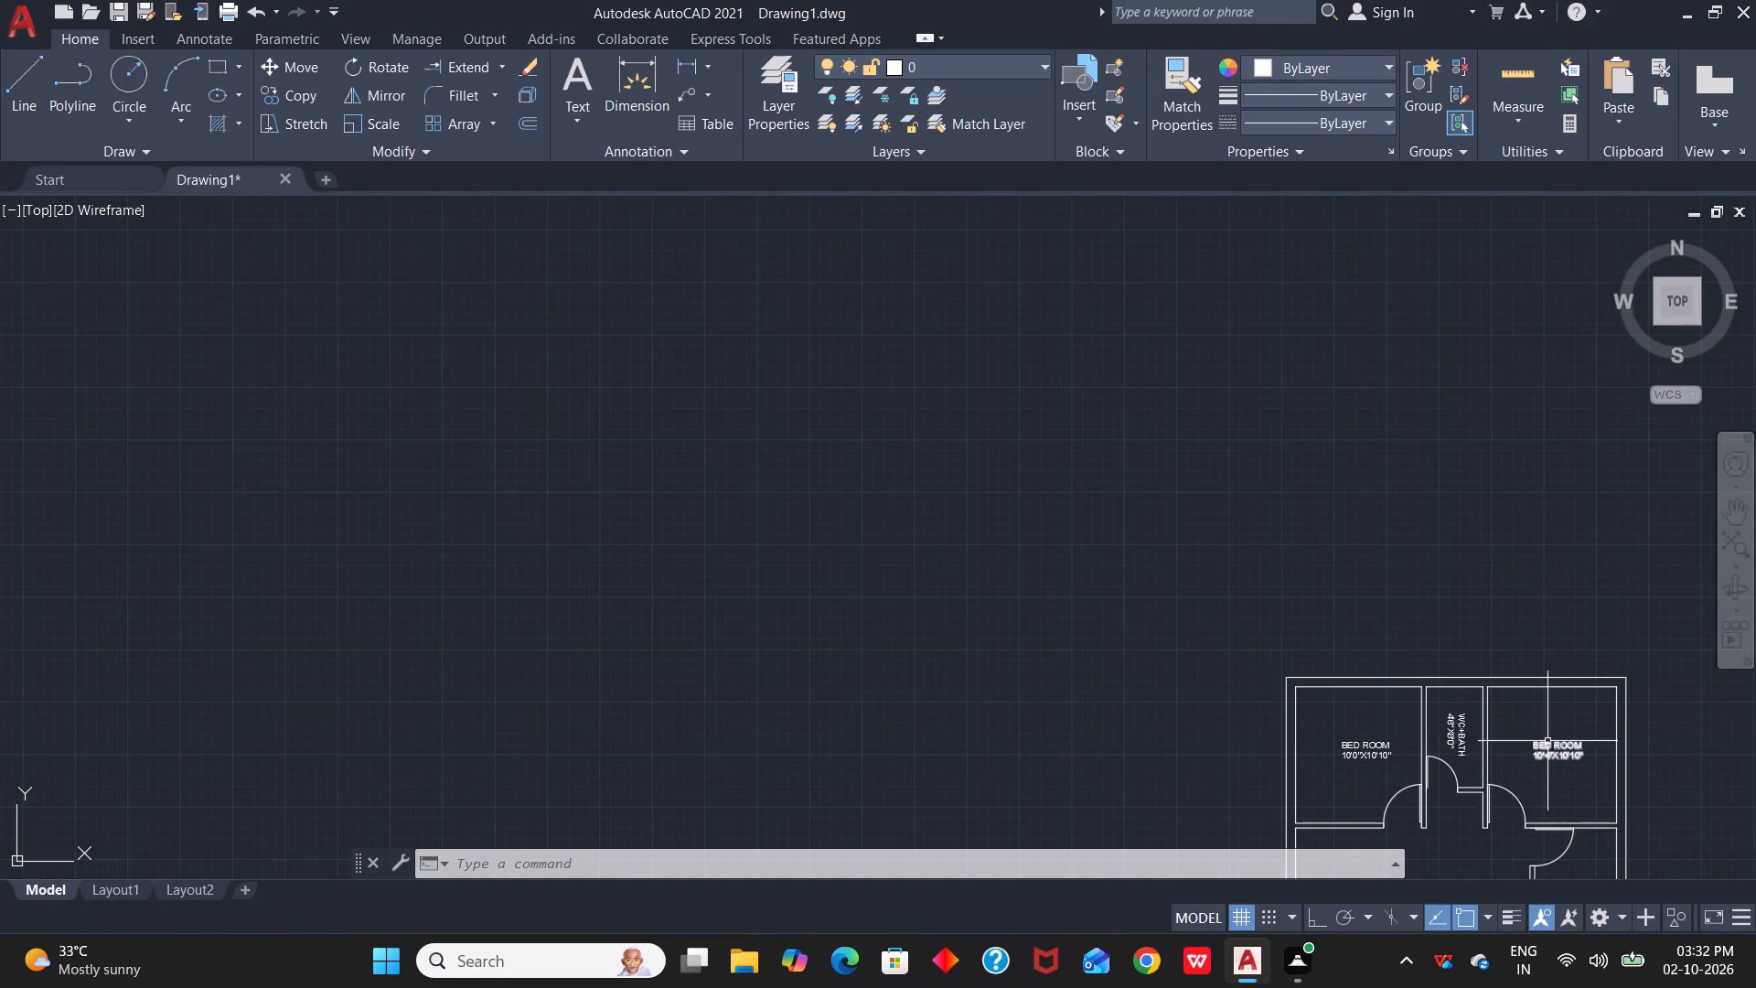
middle_click_drag(1547, 742, 1151, 488)
middle_click_drag(1141, 473, 1118, 241)
scroll(1329, 458, "down", 1)
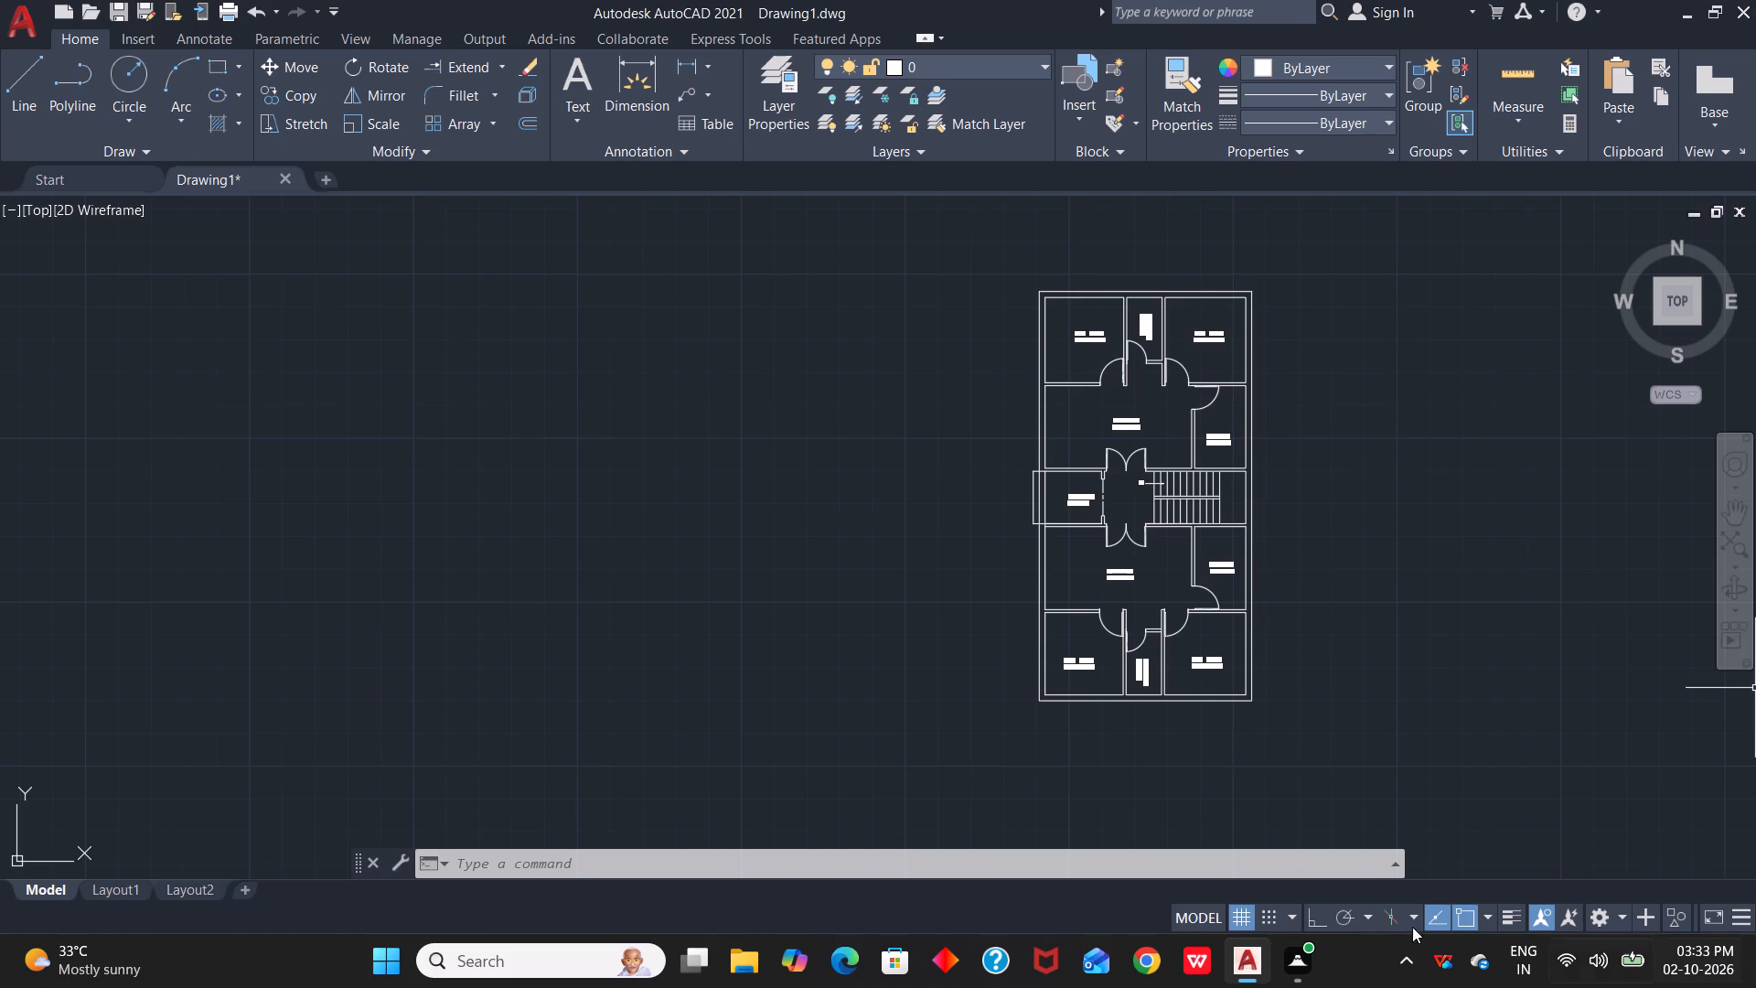
scroll(1107, 360, "up", 1)
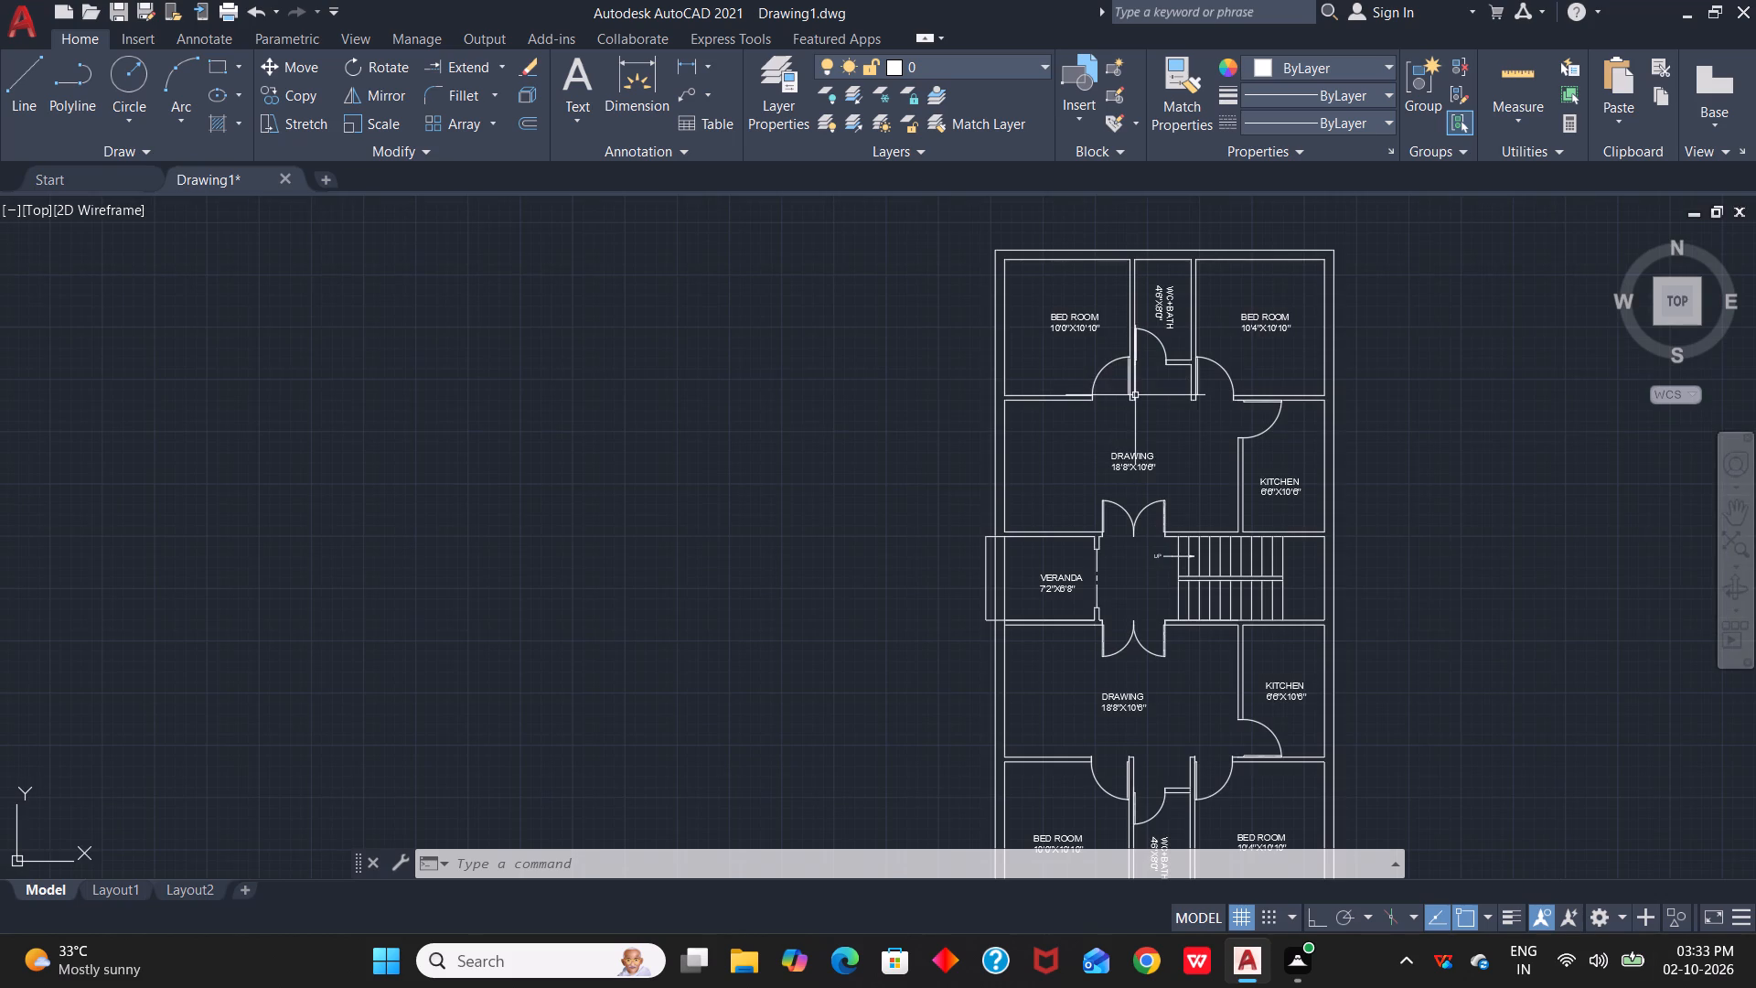
middle_click_drag(1135, 395, 999, 352)
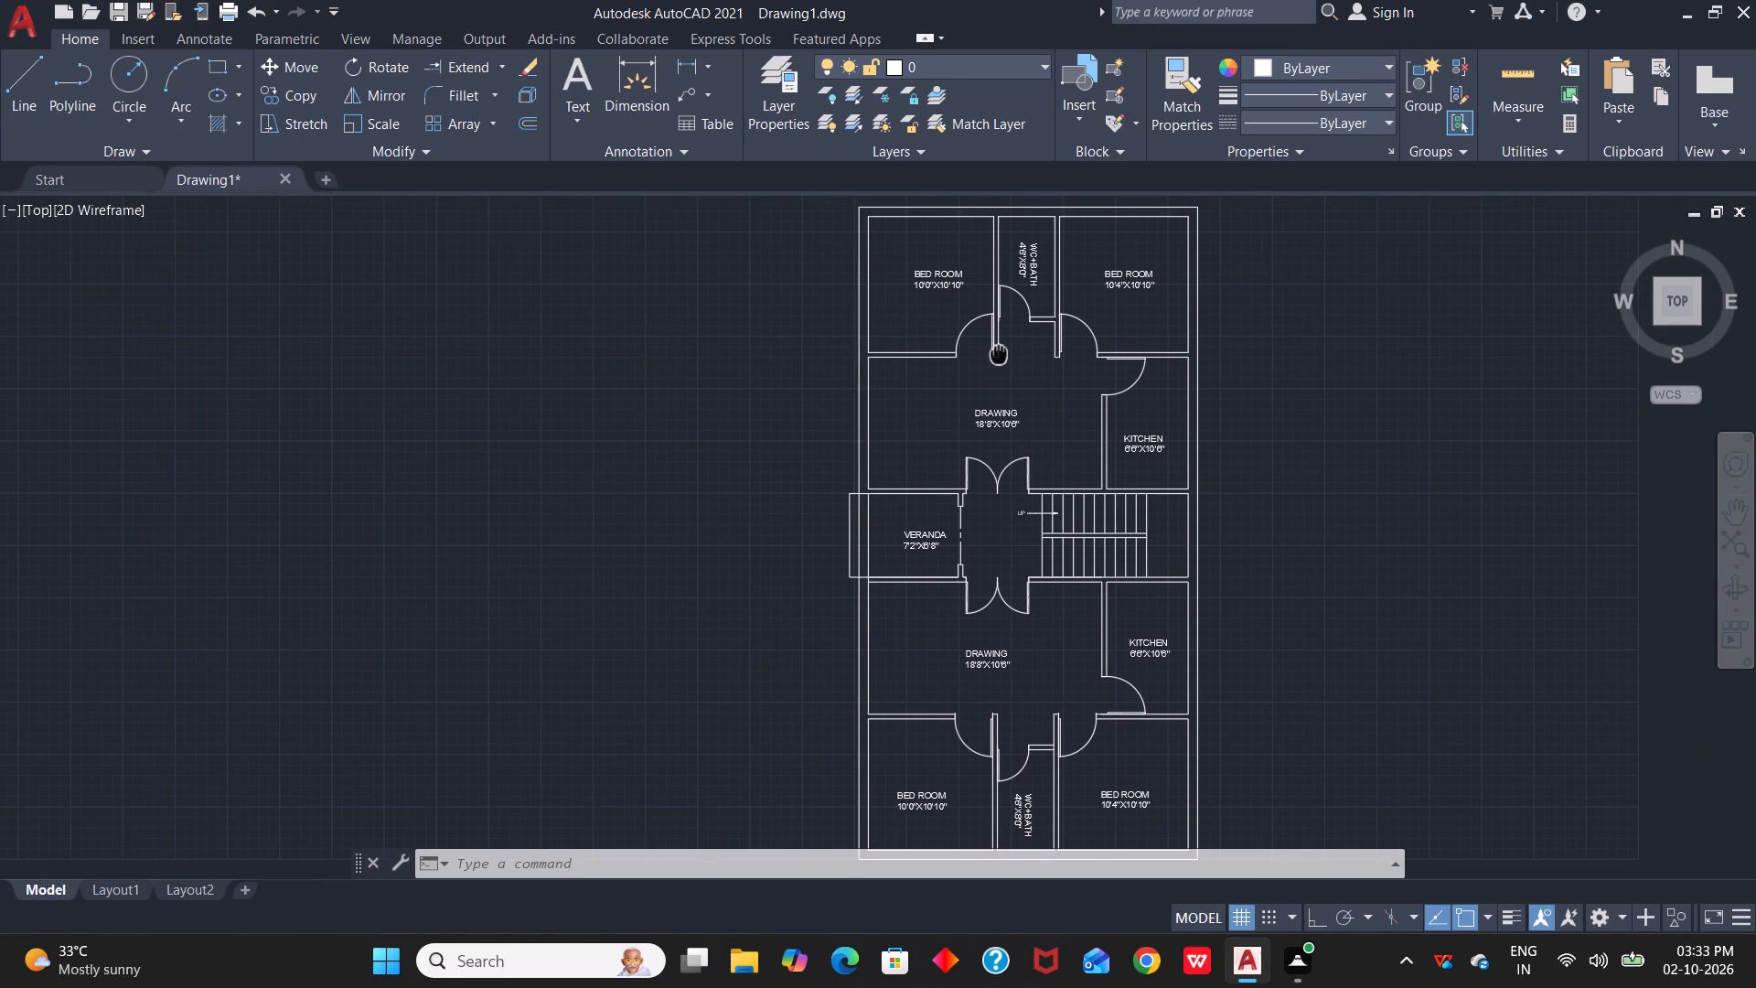
middle_click_drag(999, 352, 999, 350)
scroll(999, 350, "down", 1)
scroll(999, 350, "up", 1)
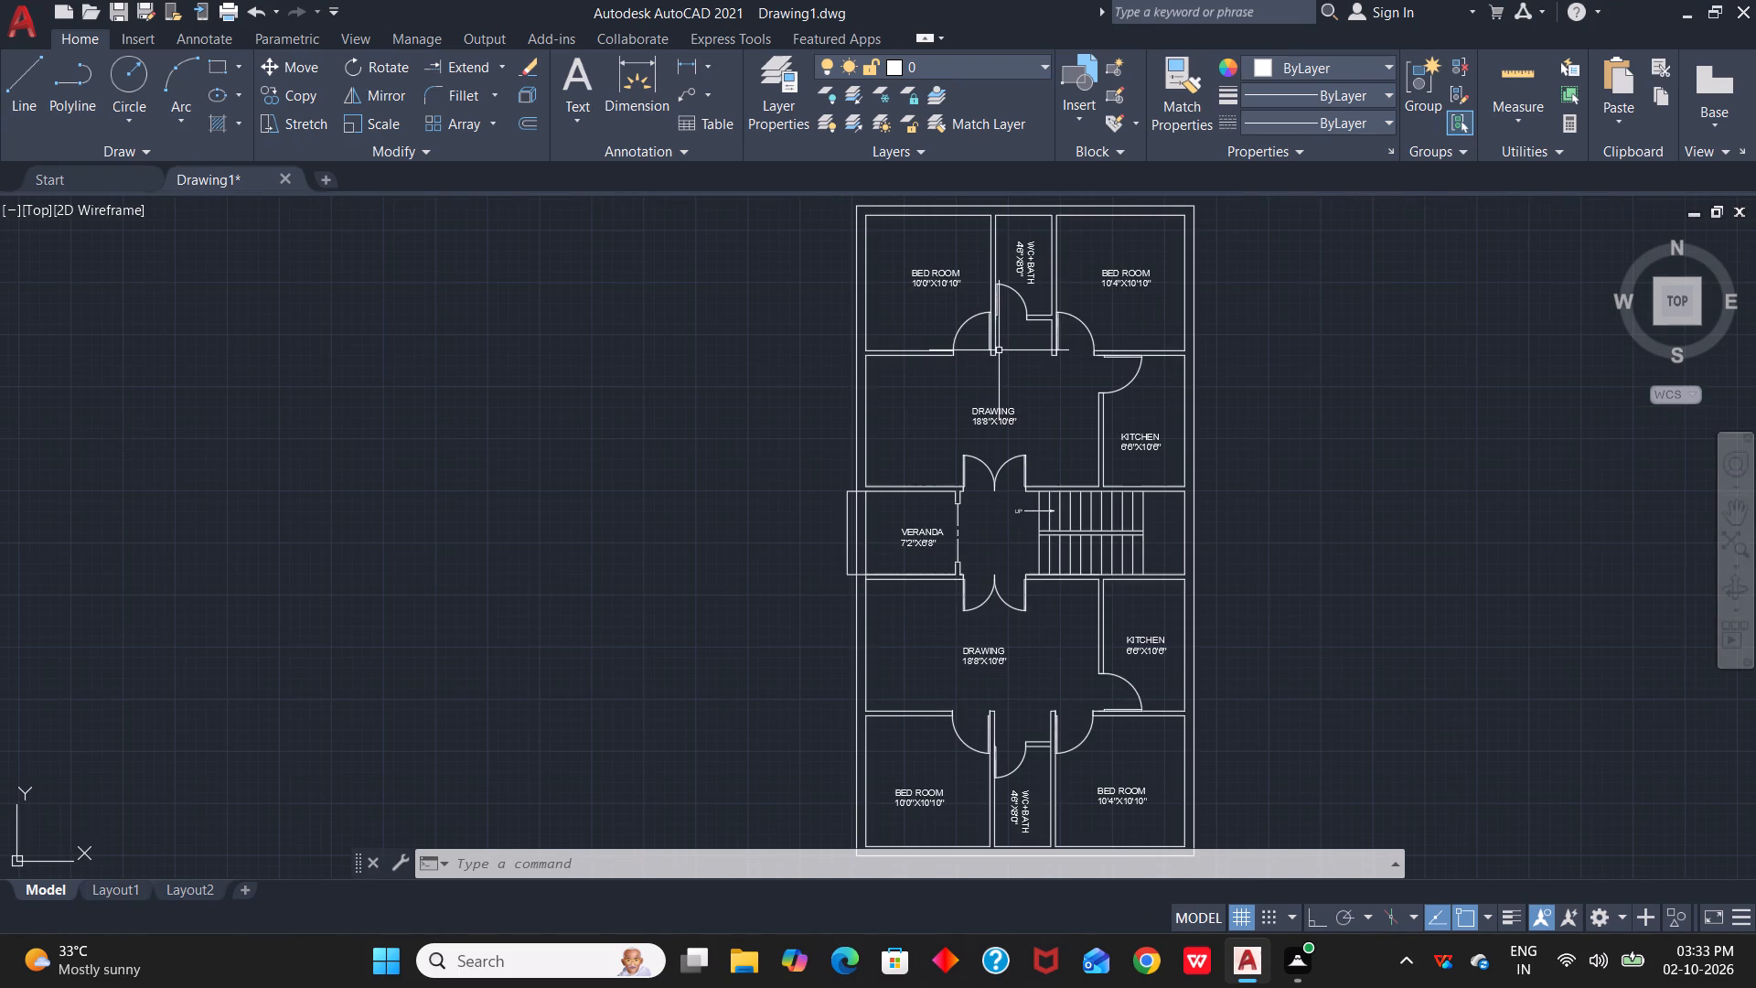
scroll(995, 404, "down", 1)
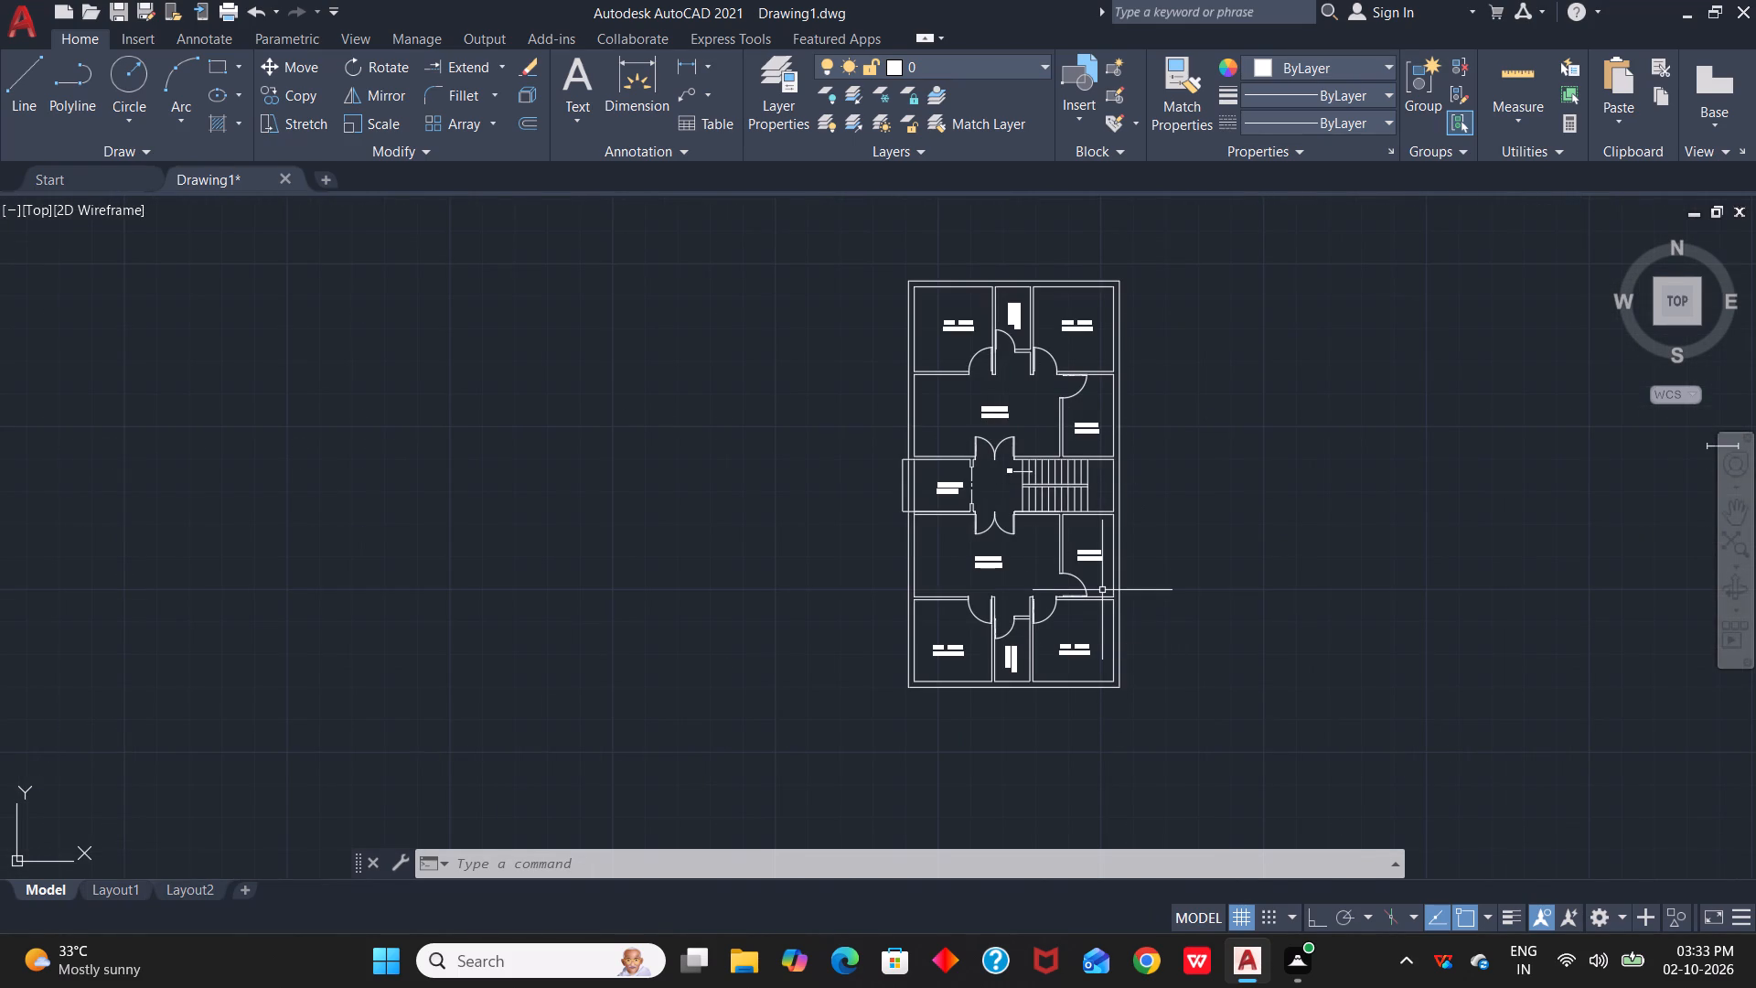
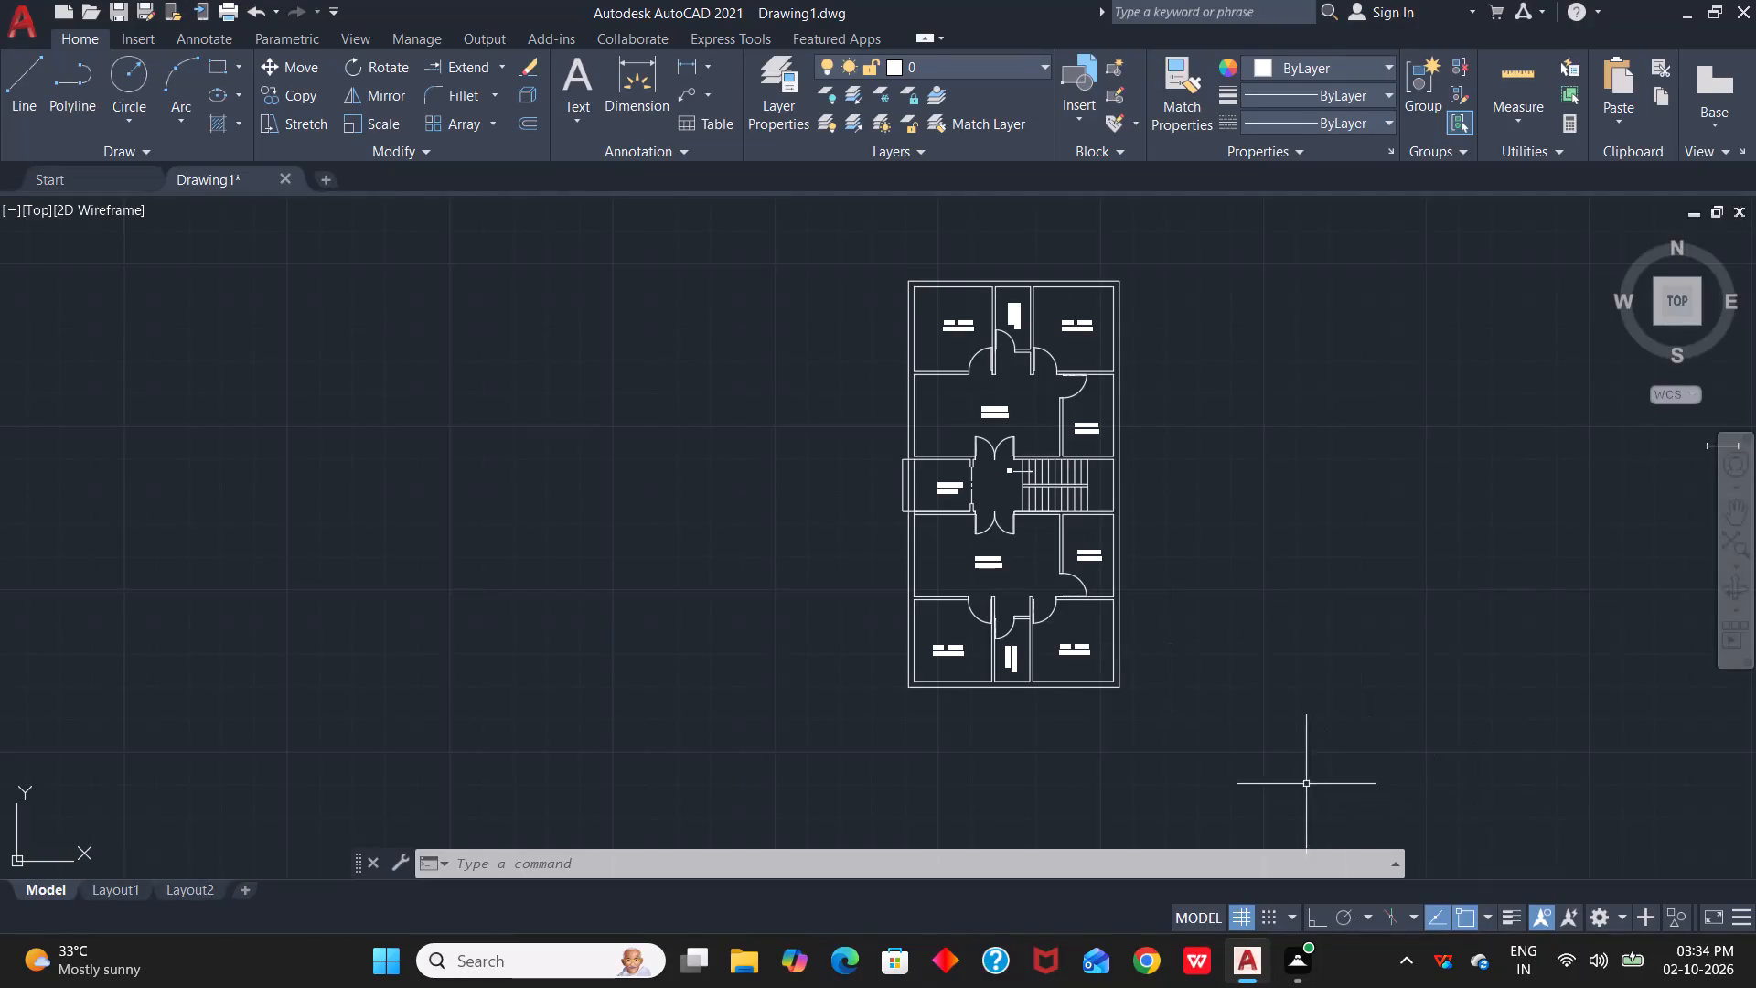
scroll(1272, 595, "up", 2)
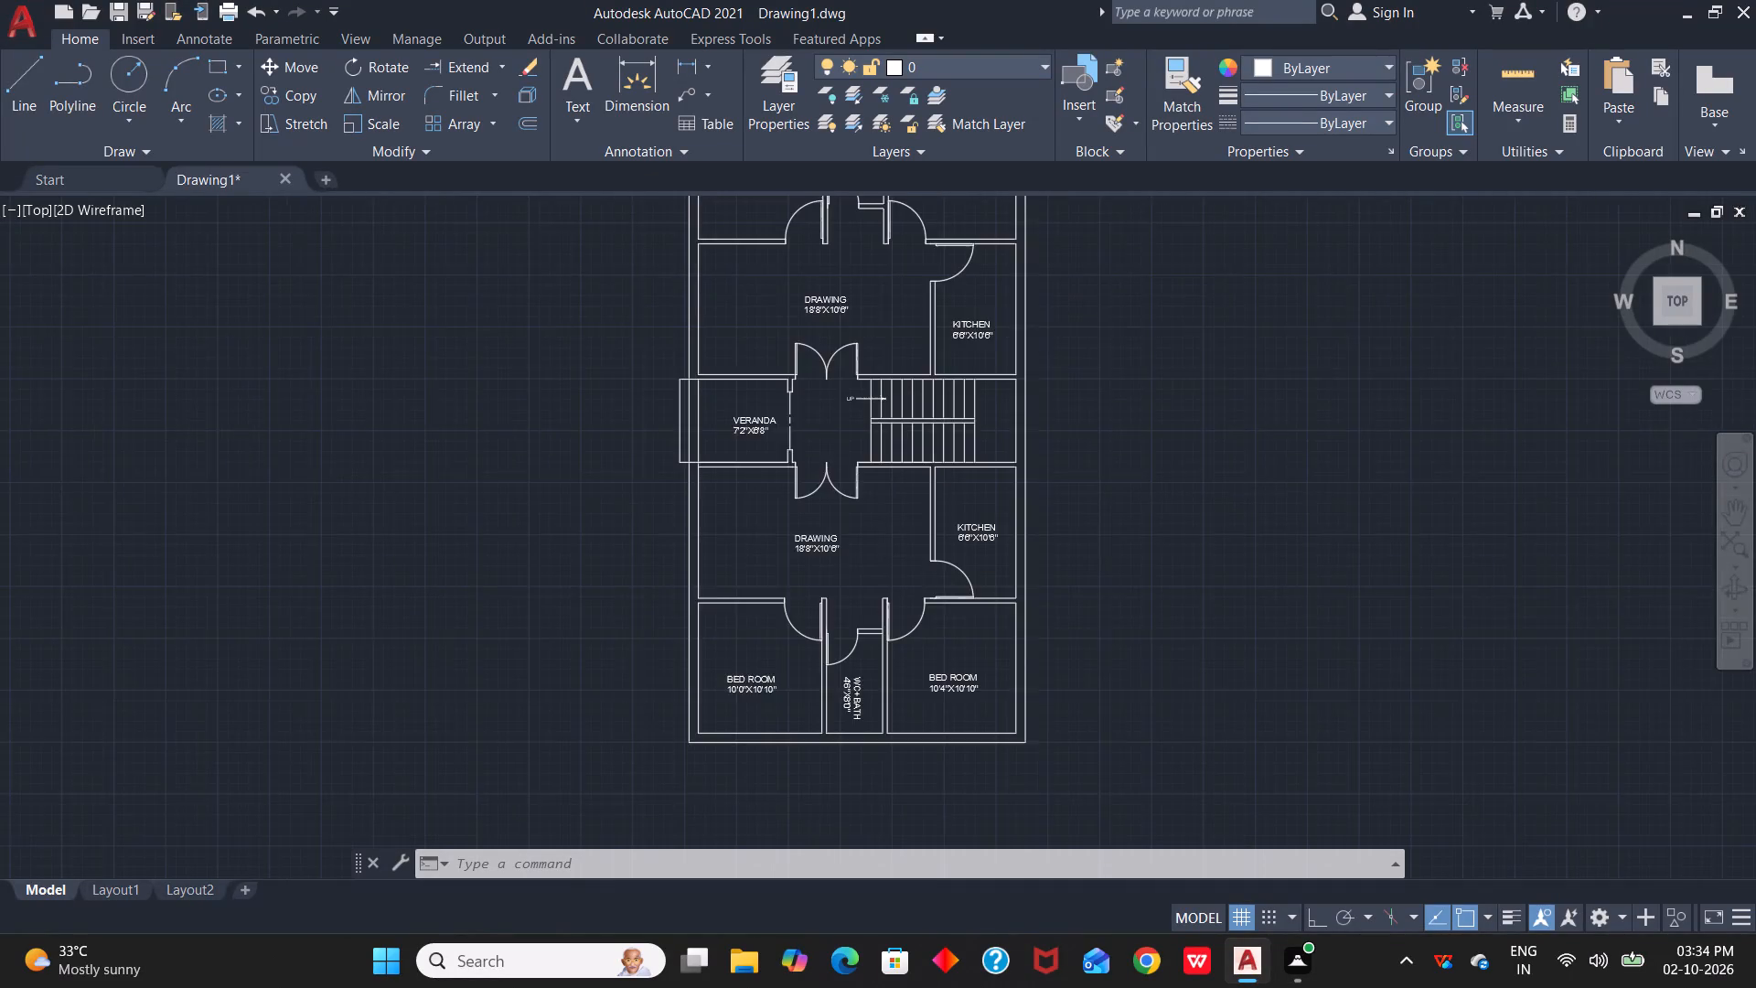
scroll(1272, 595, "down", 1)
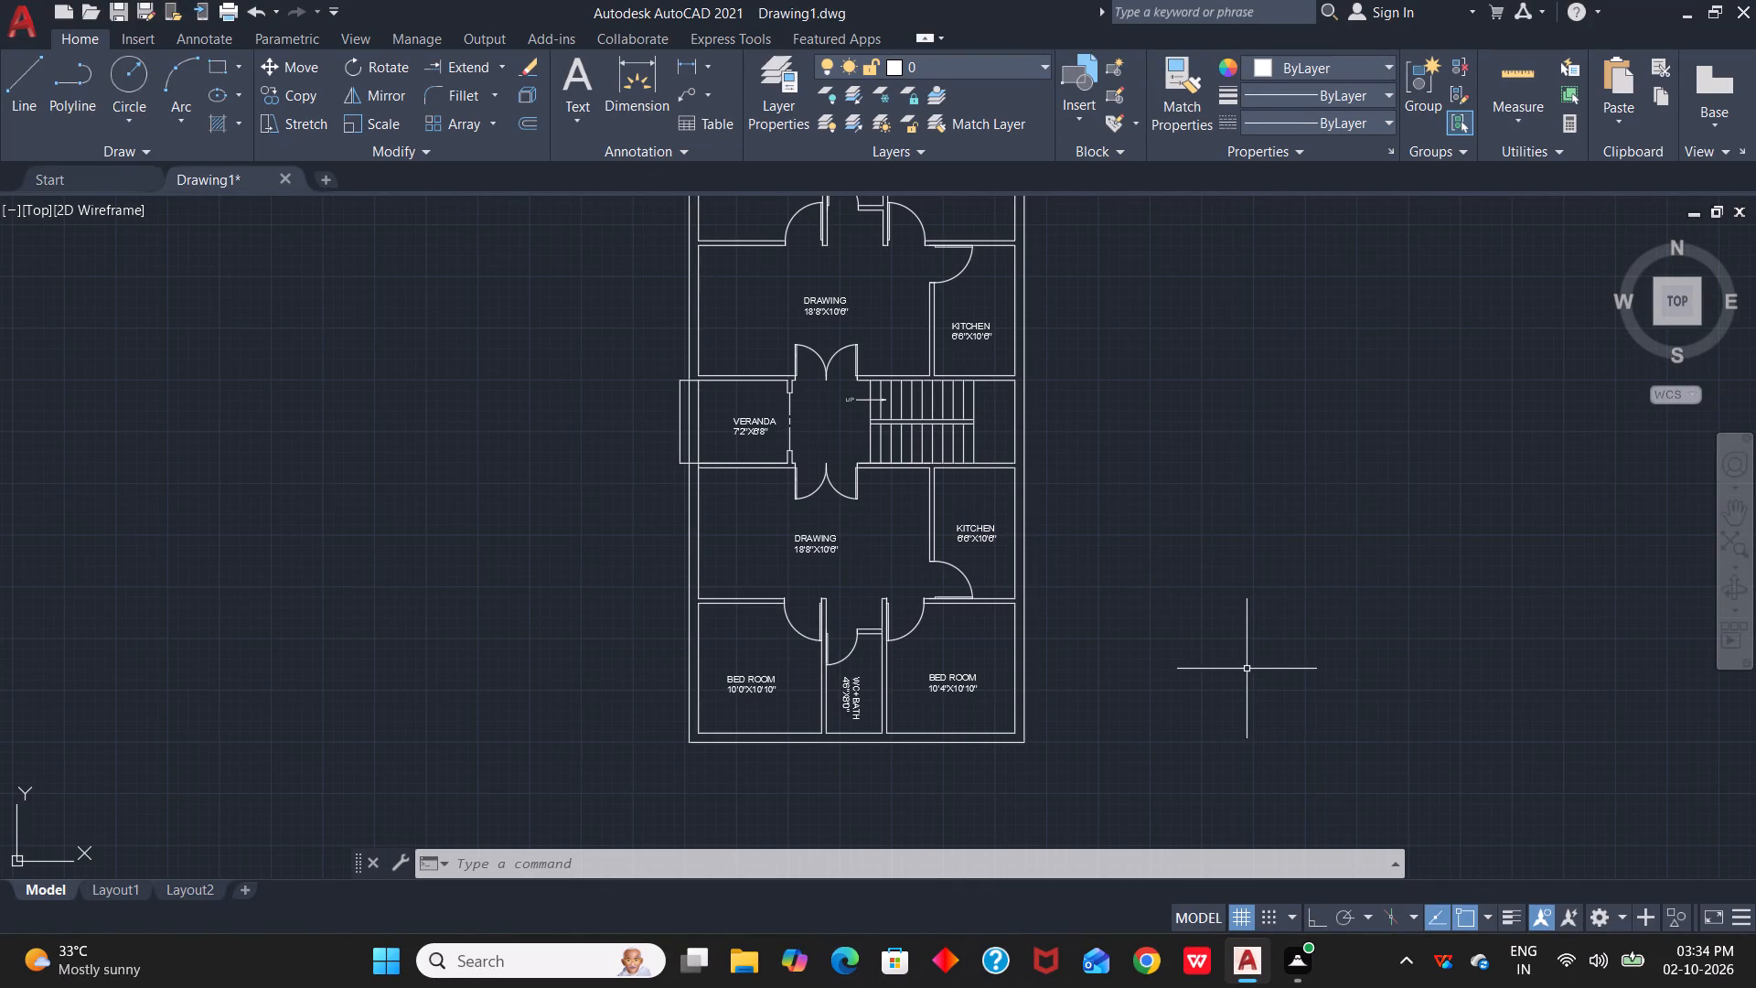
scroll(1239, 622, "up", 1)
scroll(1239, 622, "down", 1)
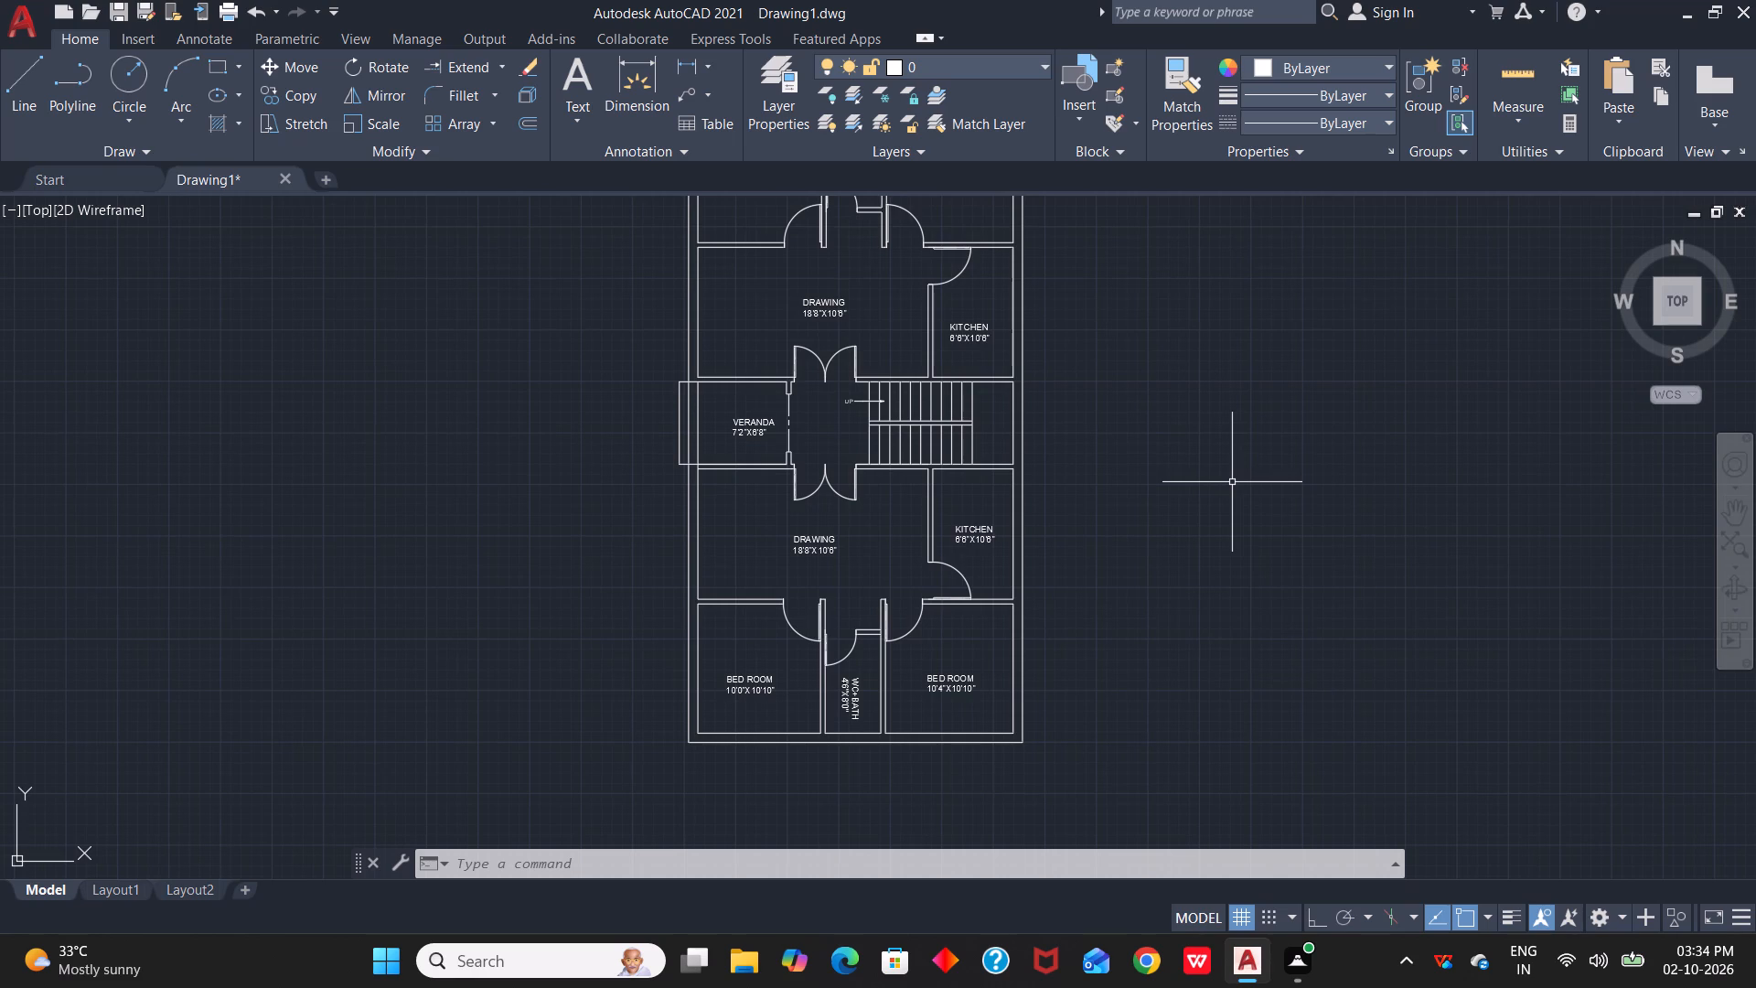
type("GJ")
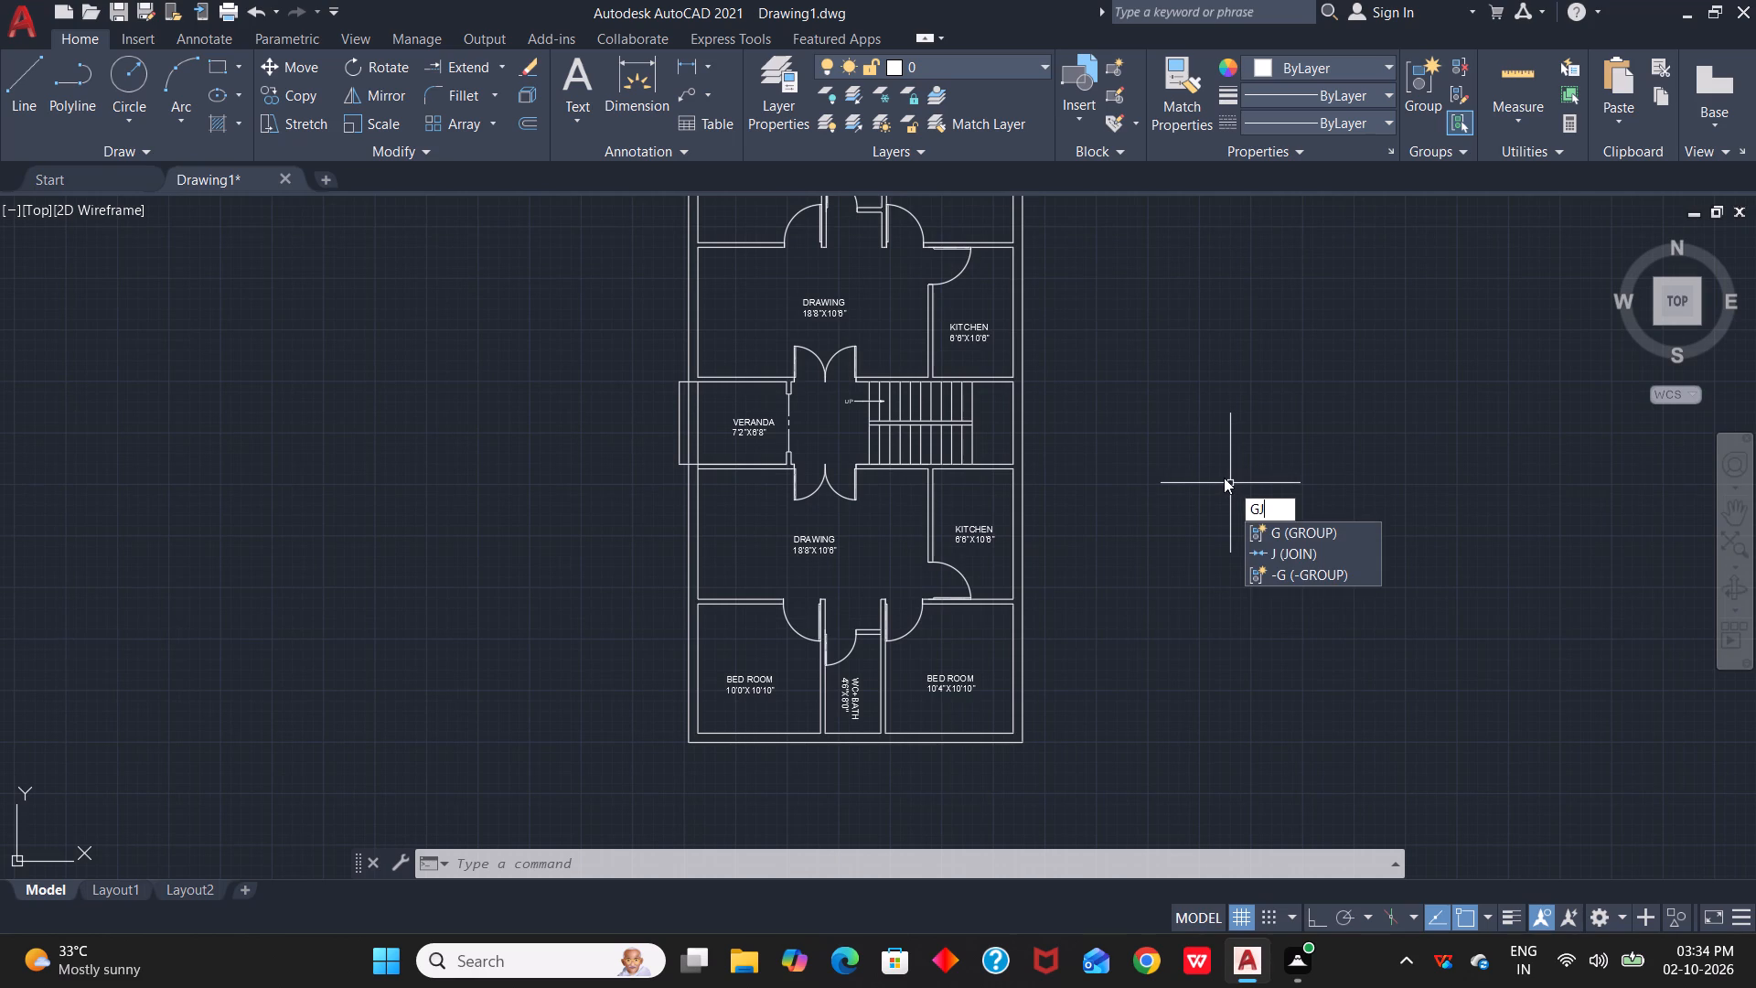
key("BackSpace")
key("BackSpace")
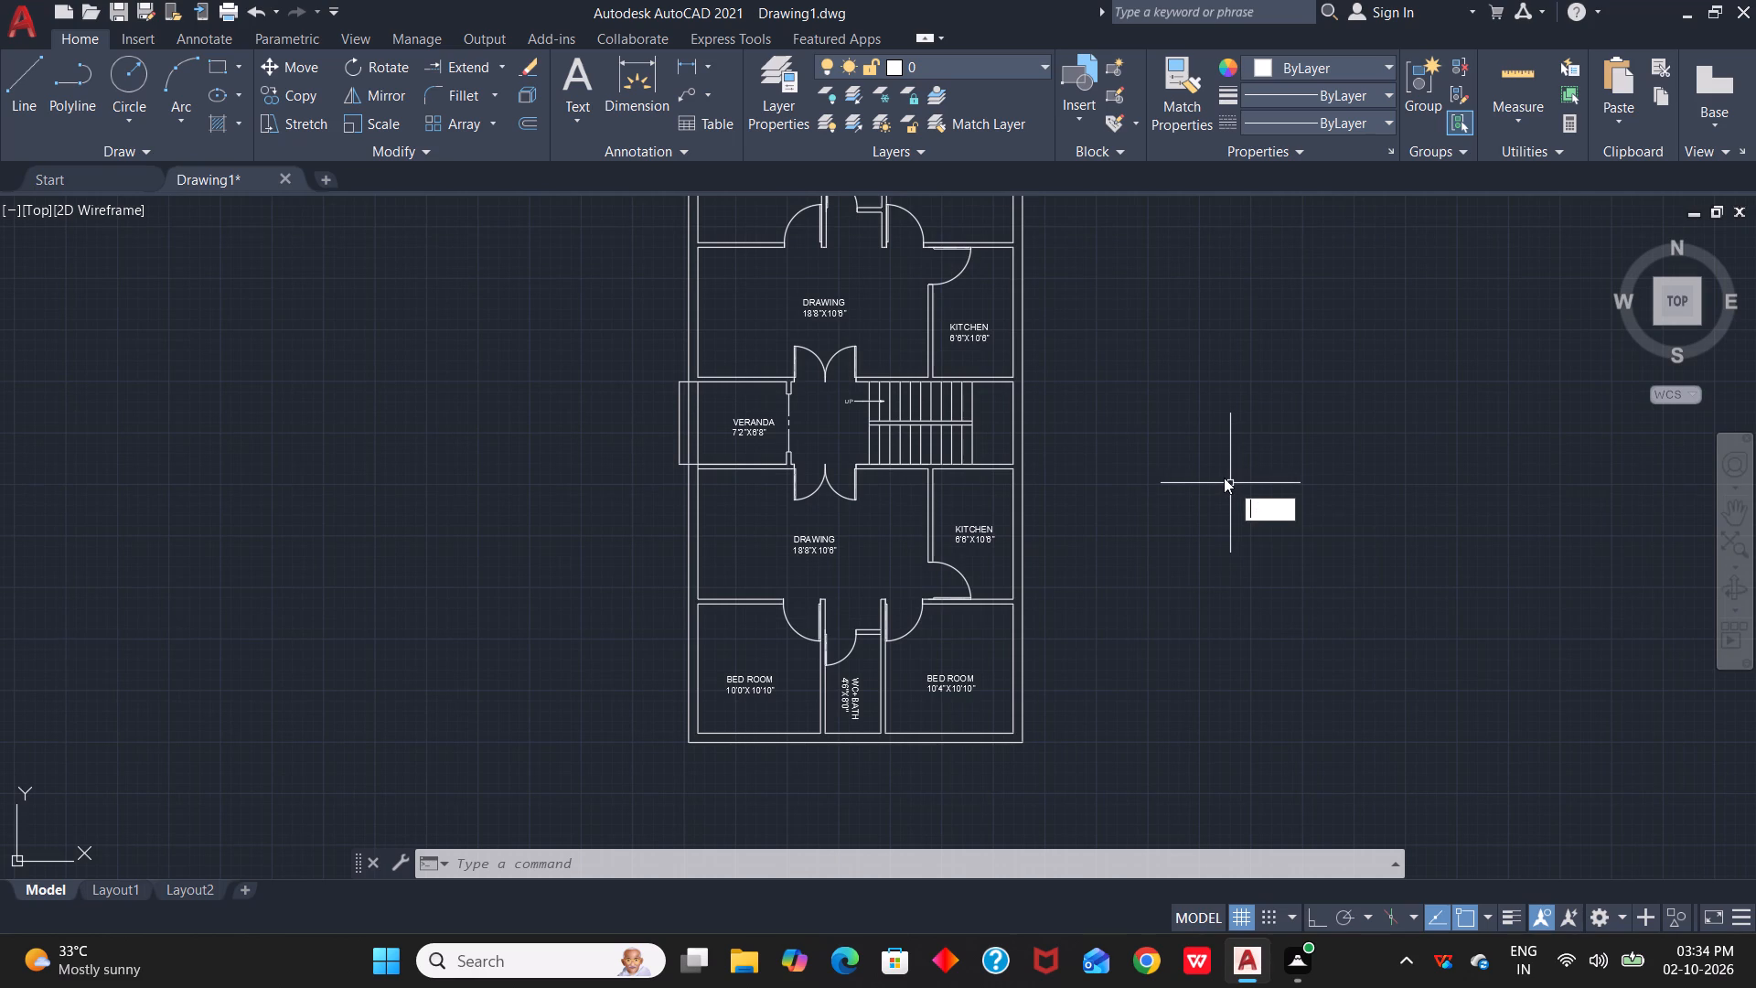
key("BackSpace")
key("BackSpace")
Draw a closed 4' by 9" horizontal rectangle from lines in the empty space east of the floor plan, with Ortho on.
type("L")
key("space")
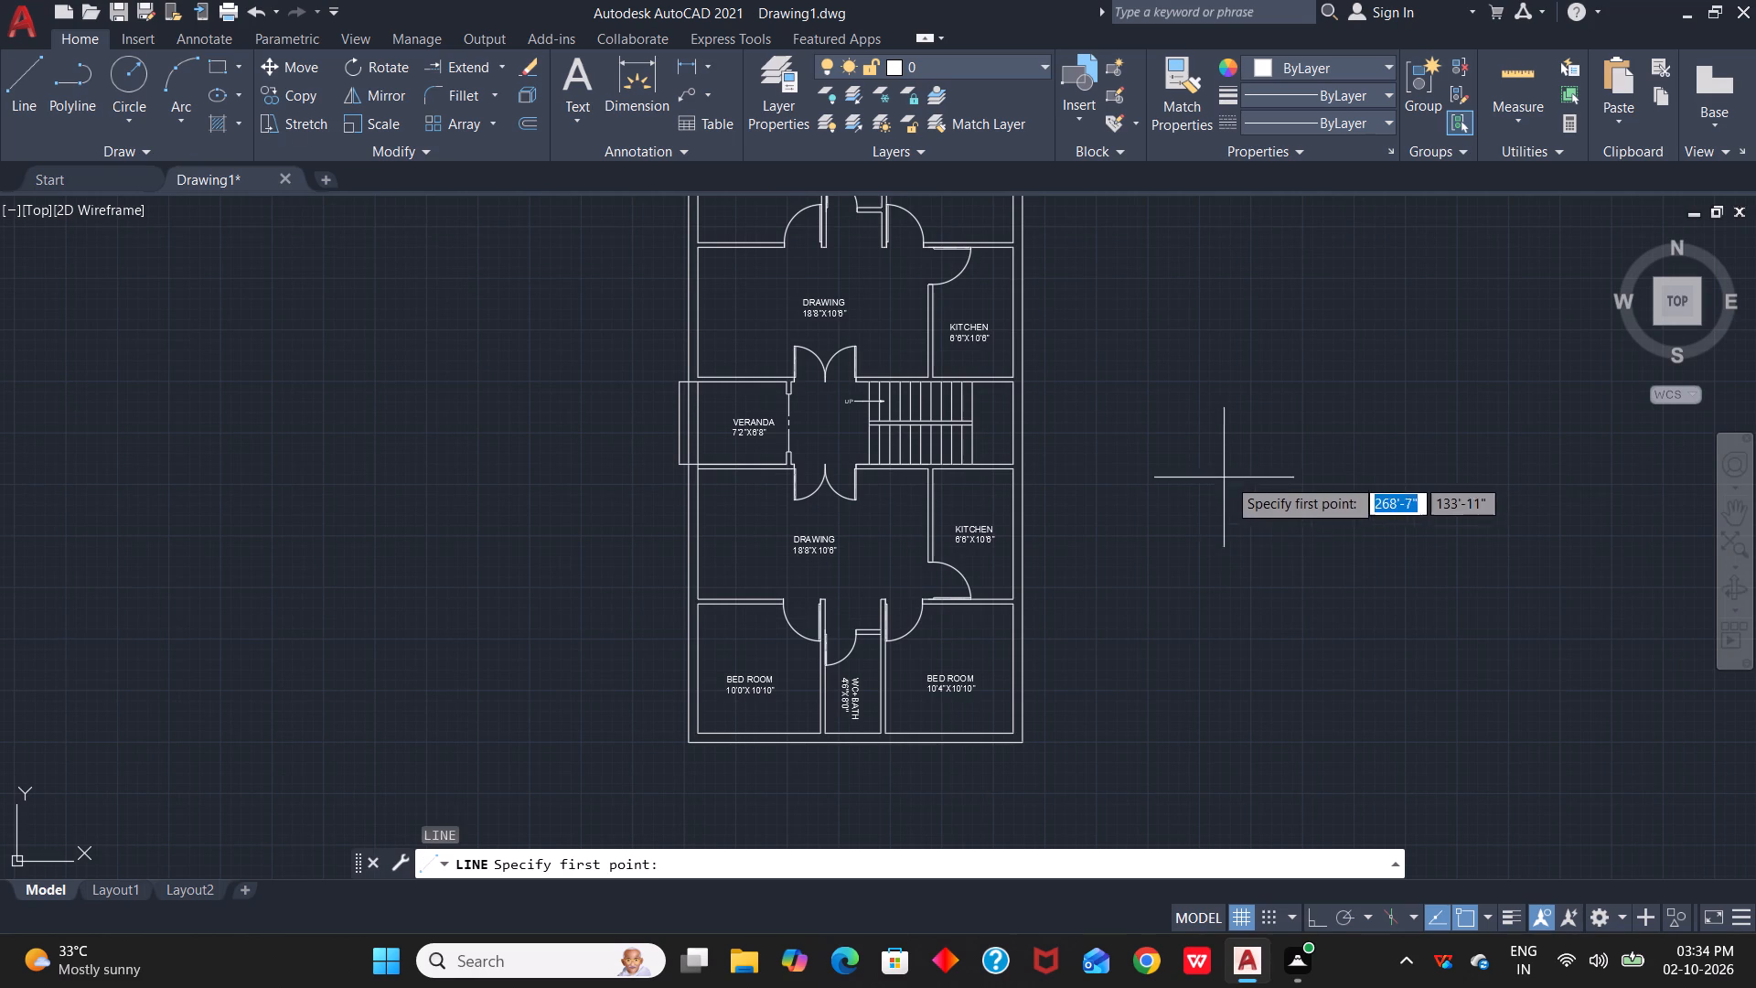
left_click(1270, 458)
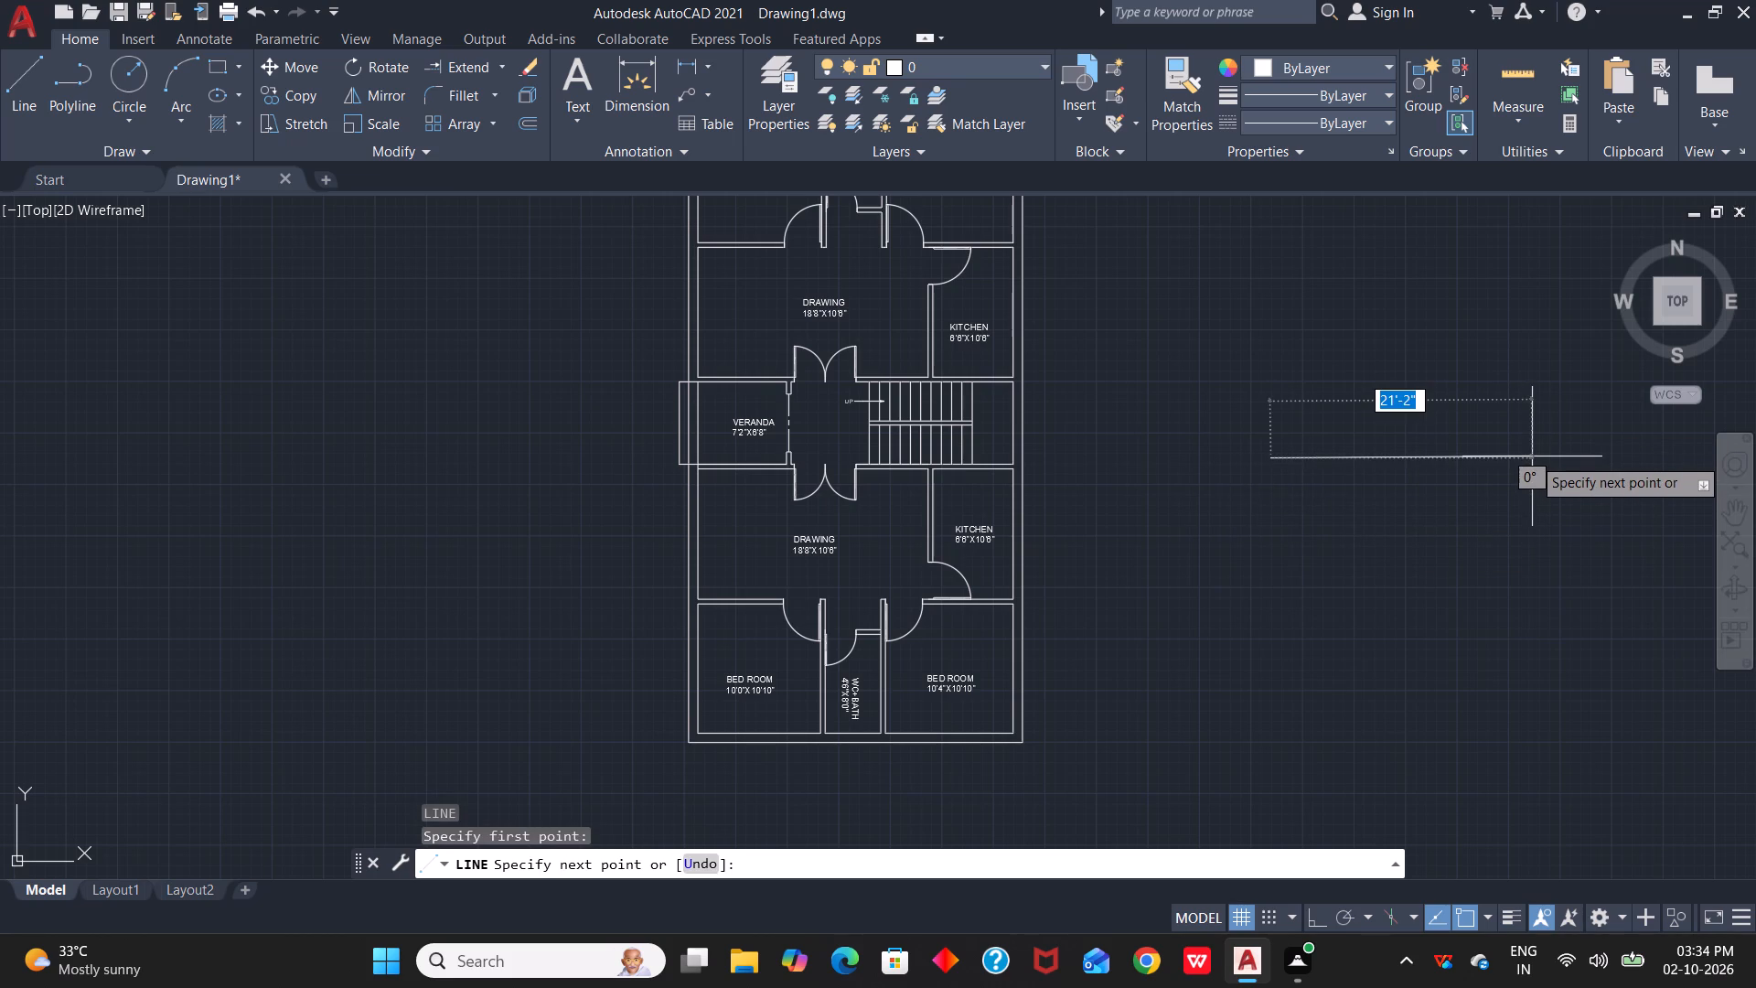
key("F8")
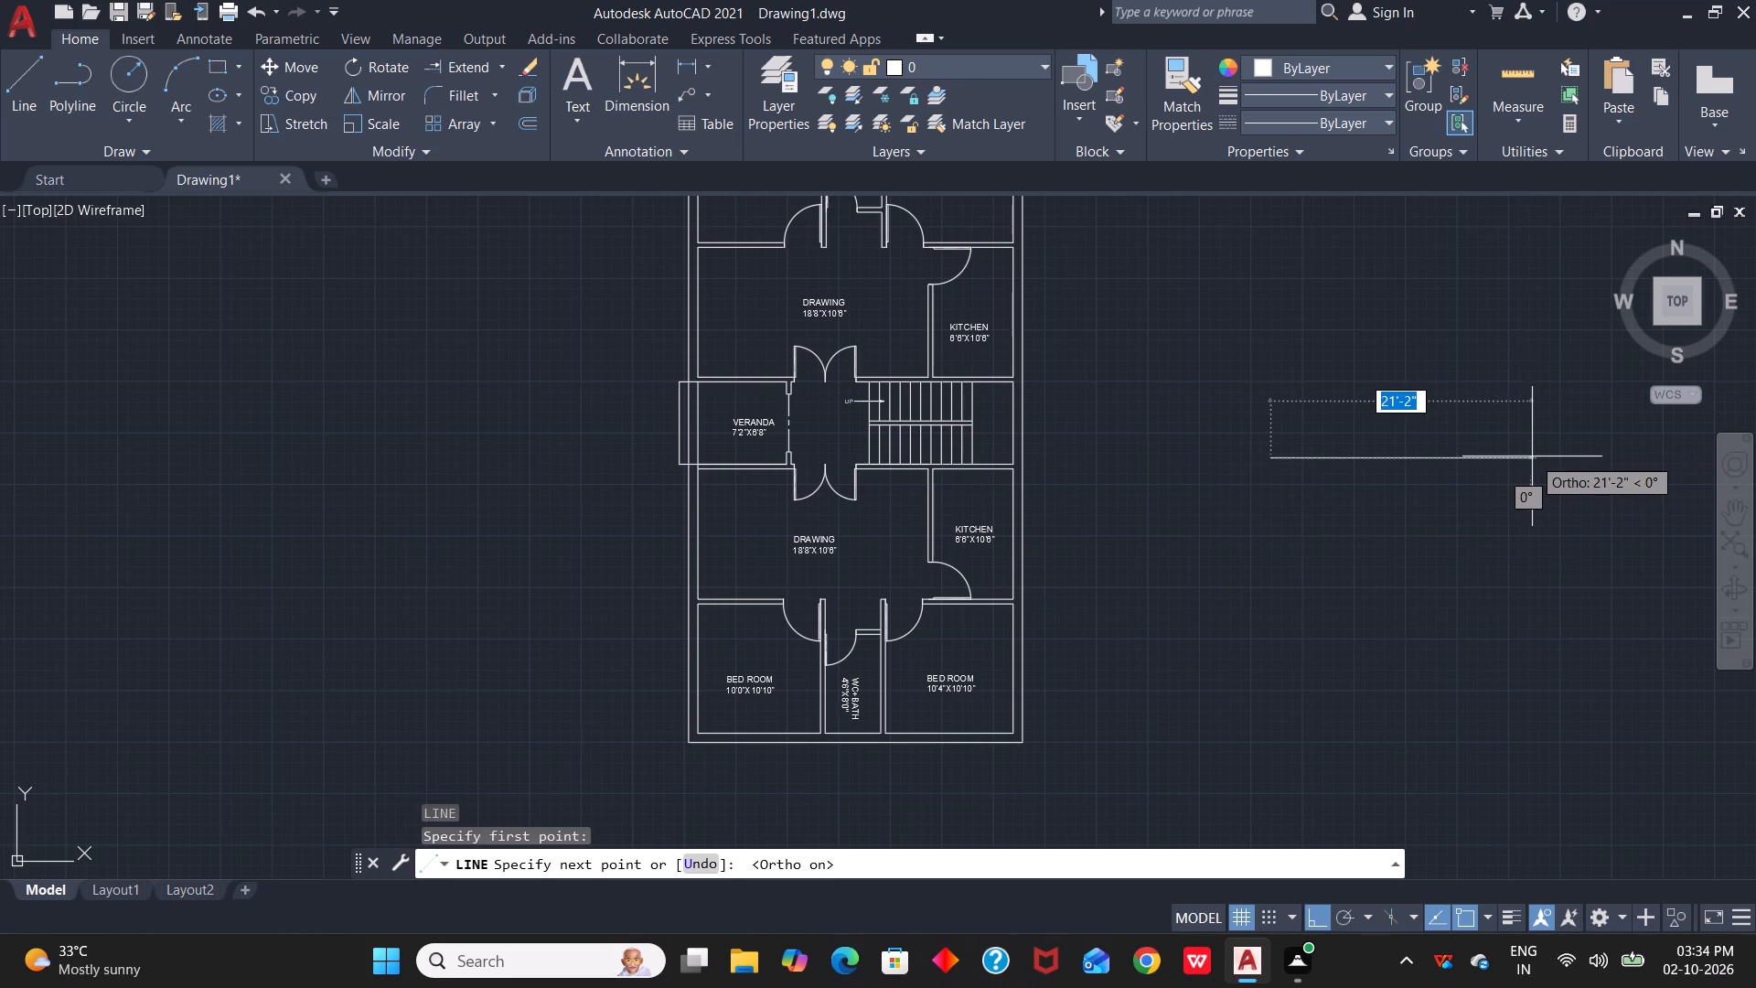
type("4'")
key("Return")
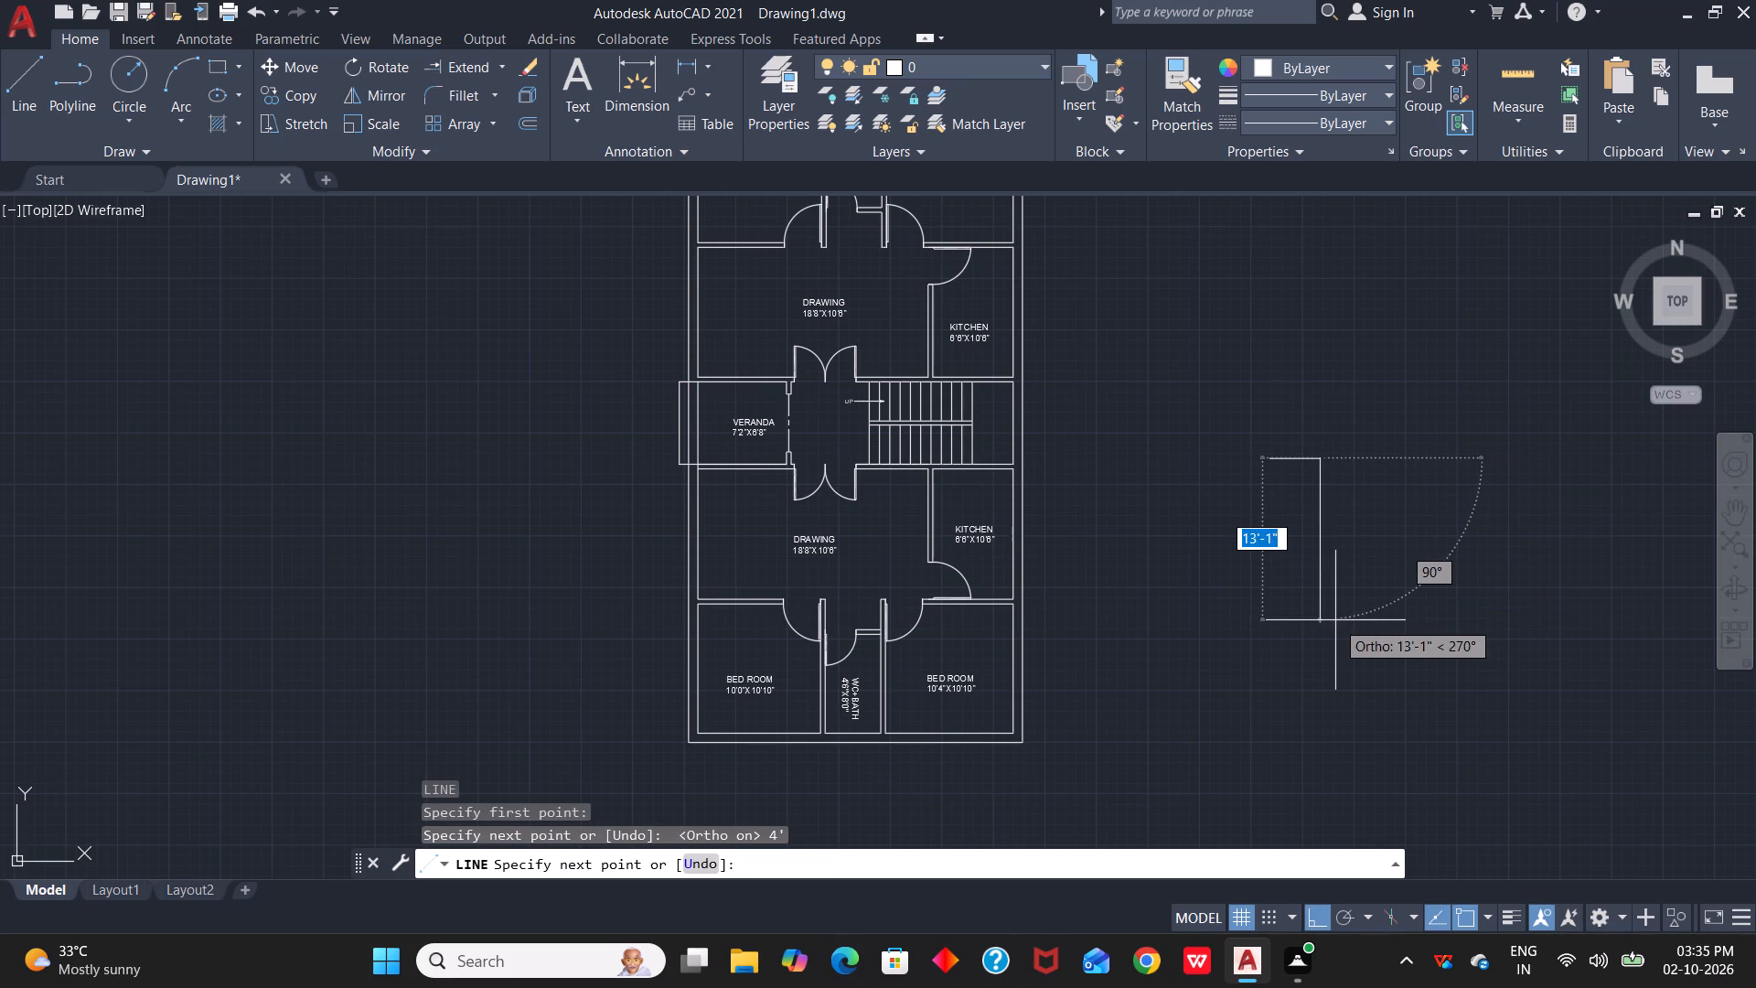
key("9")
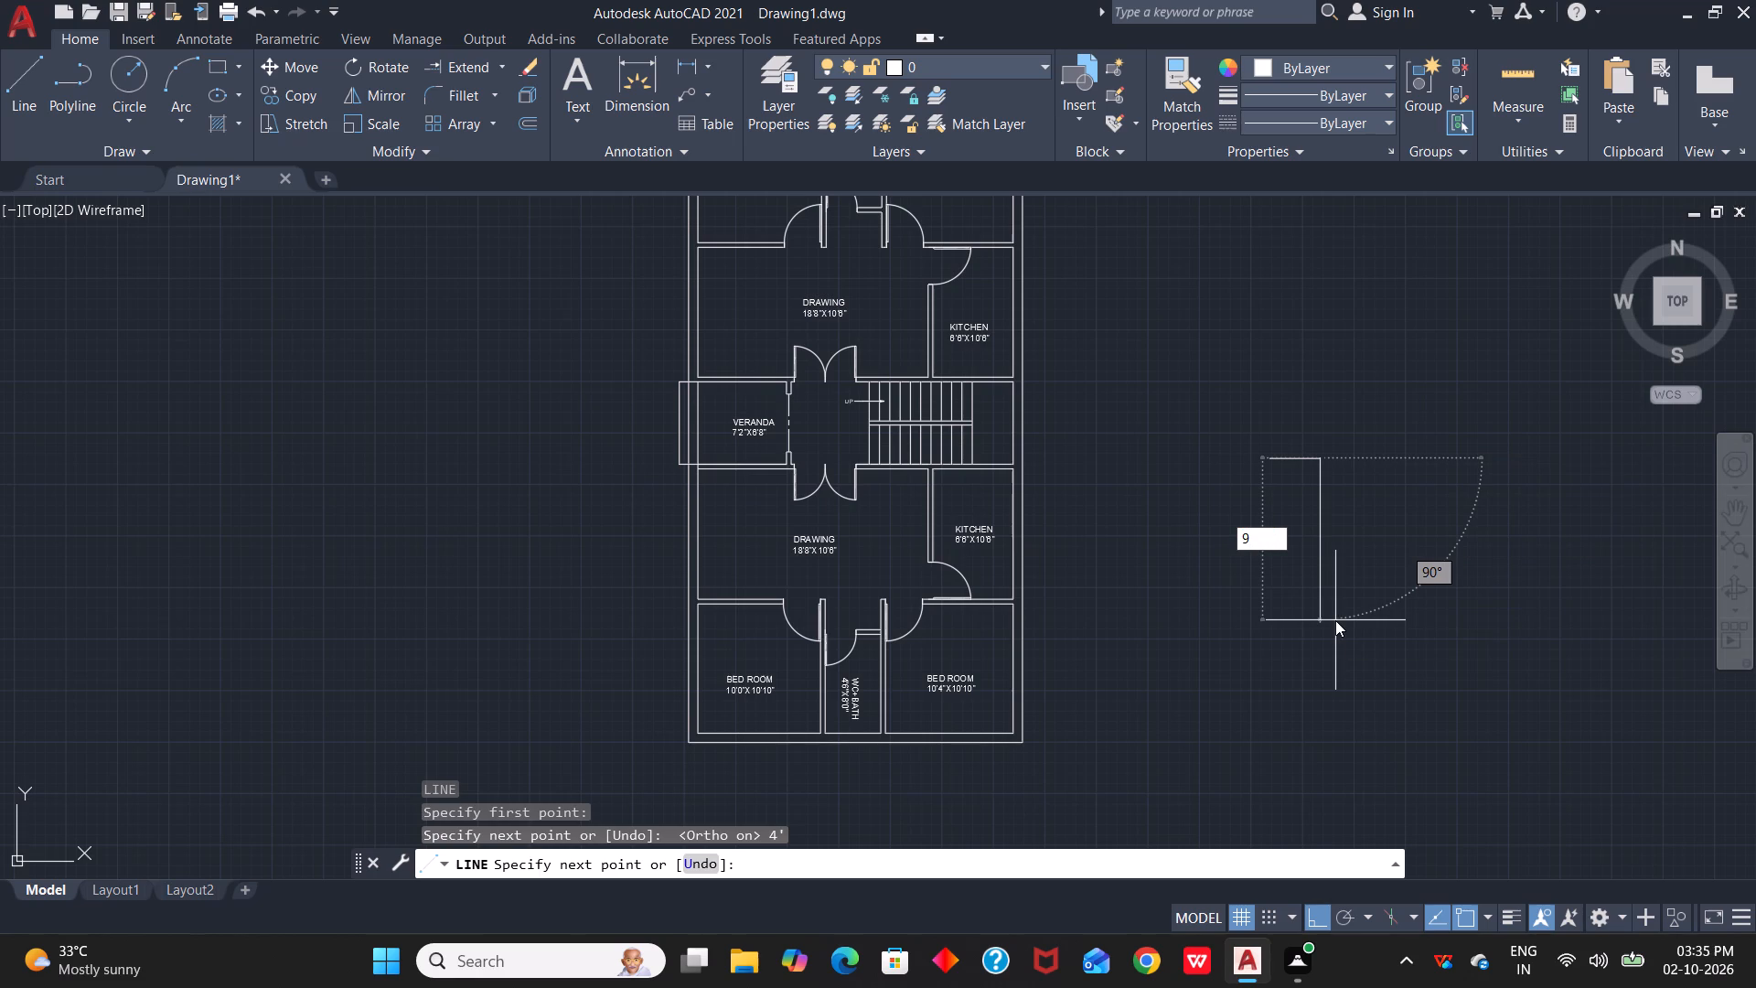
key("shift+quotedbl")
key("Return")
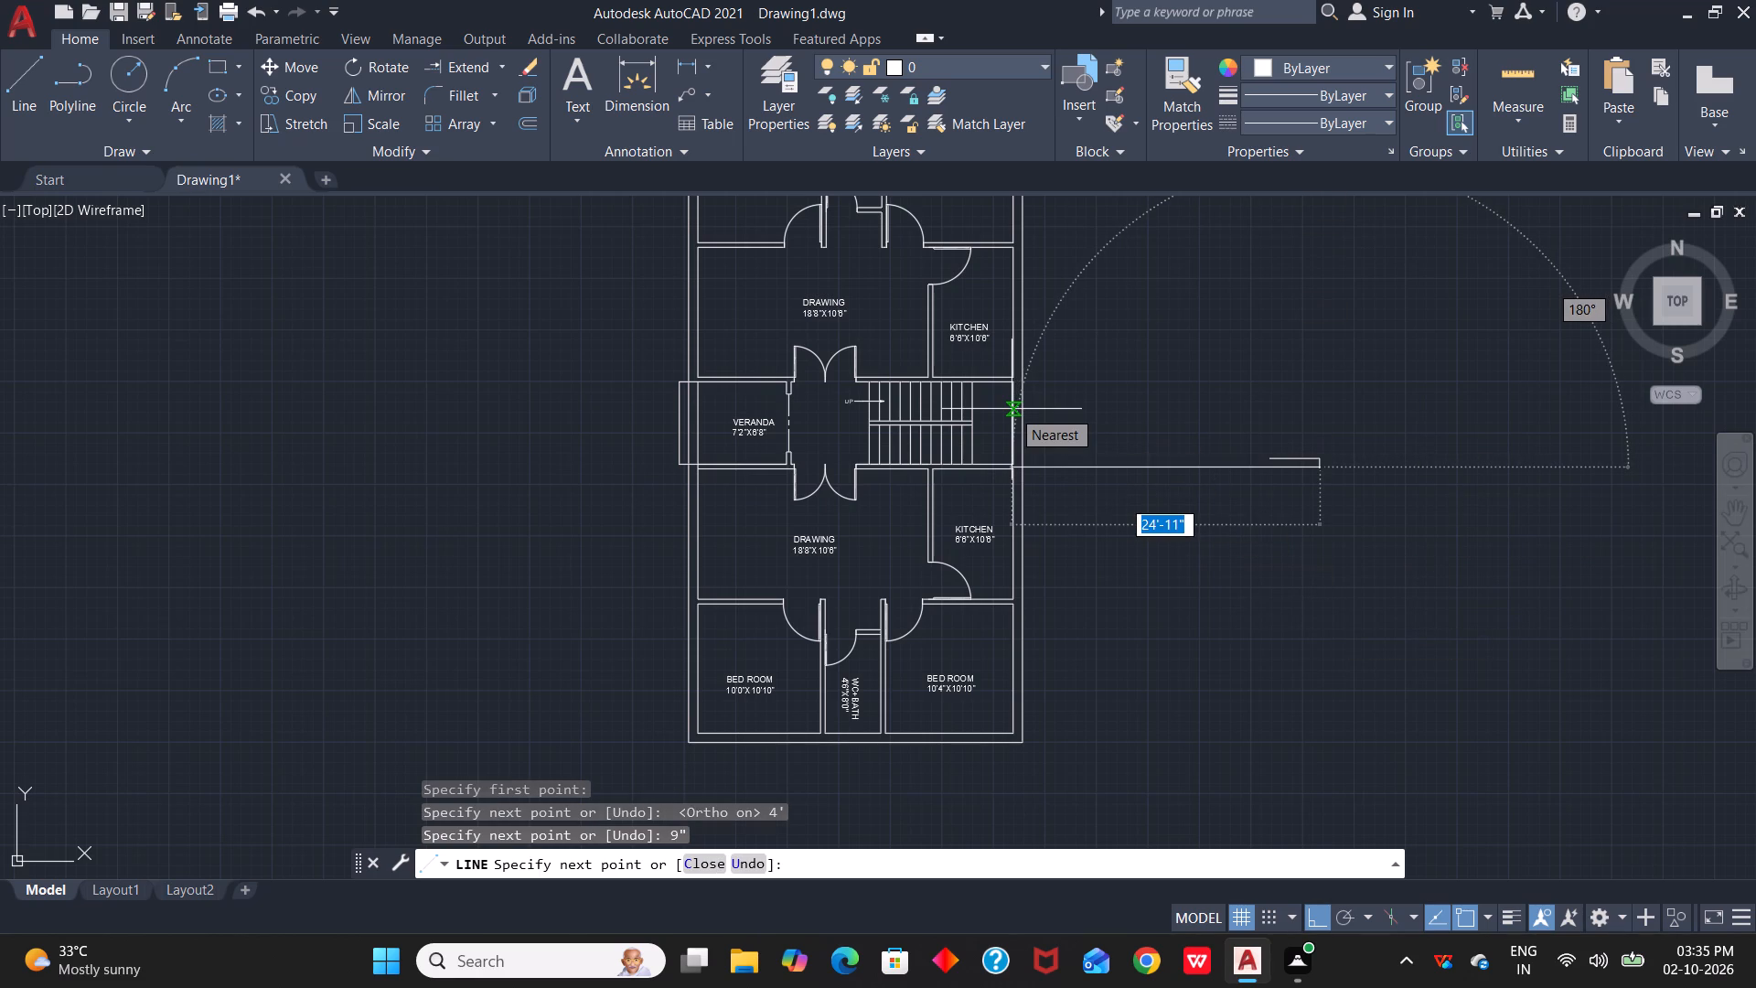
key("4")
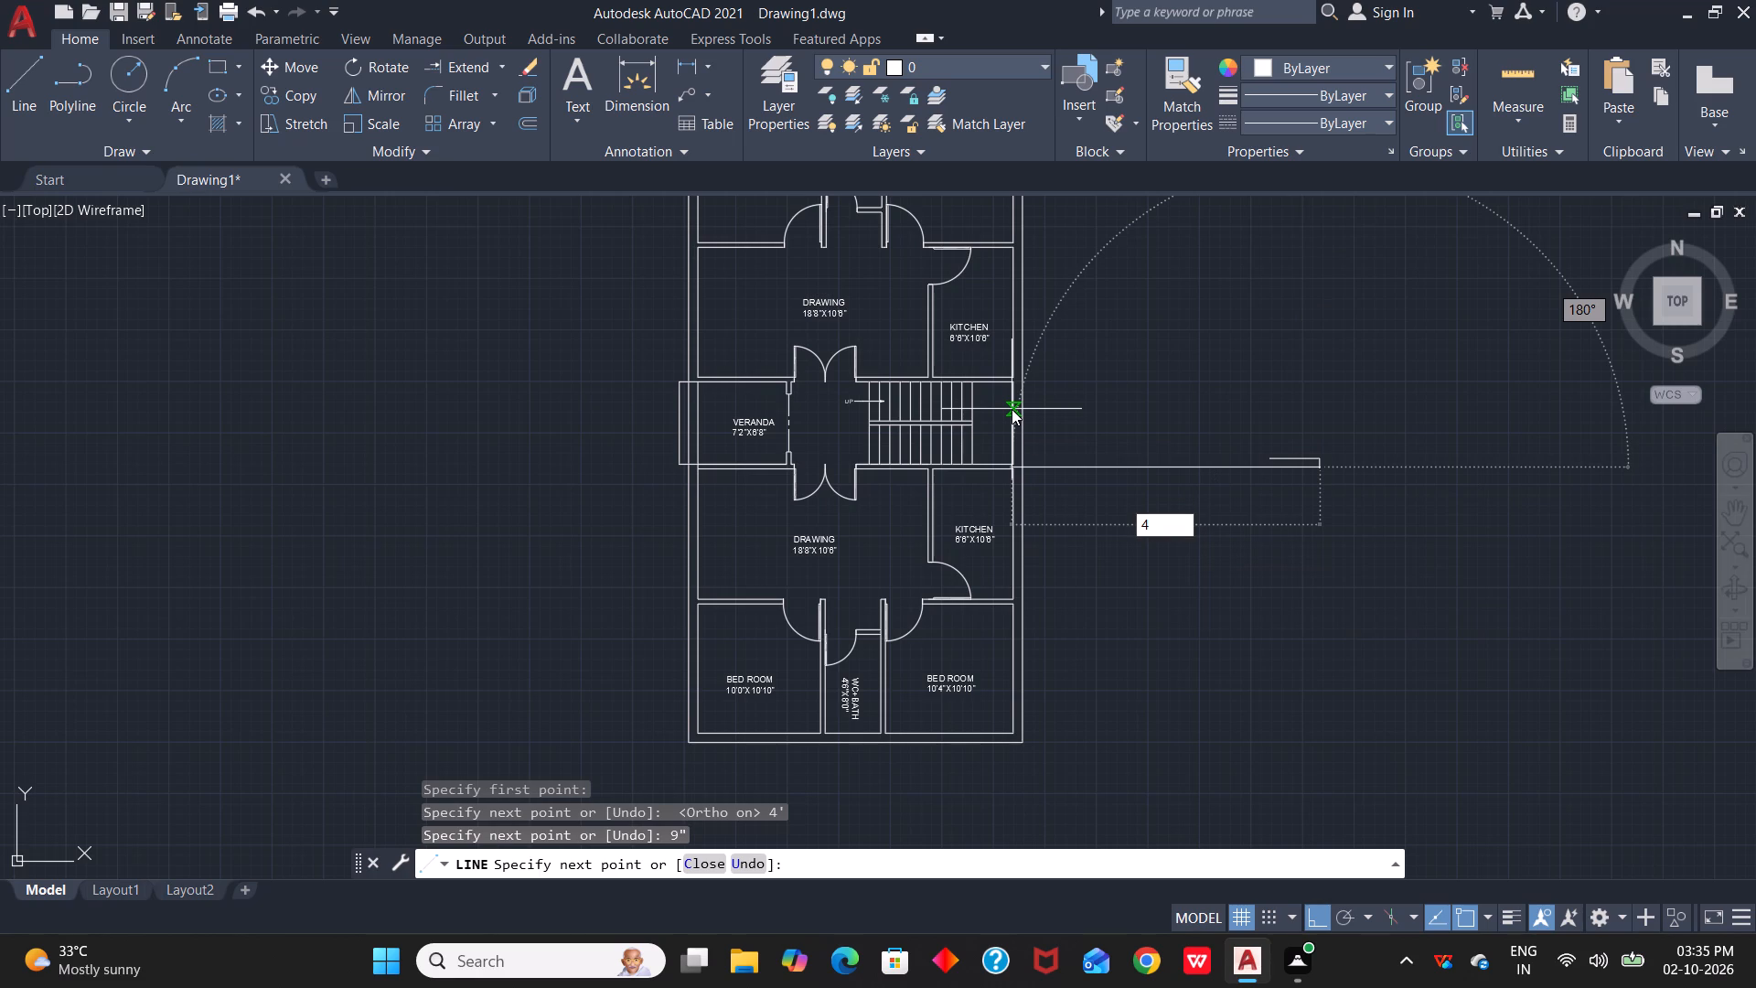
key("apostrophe")
key("Return")
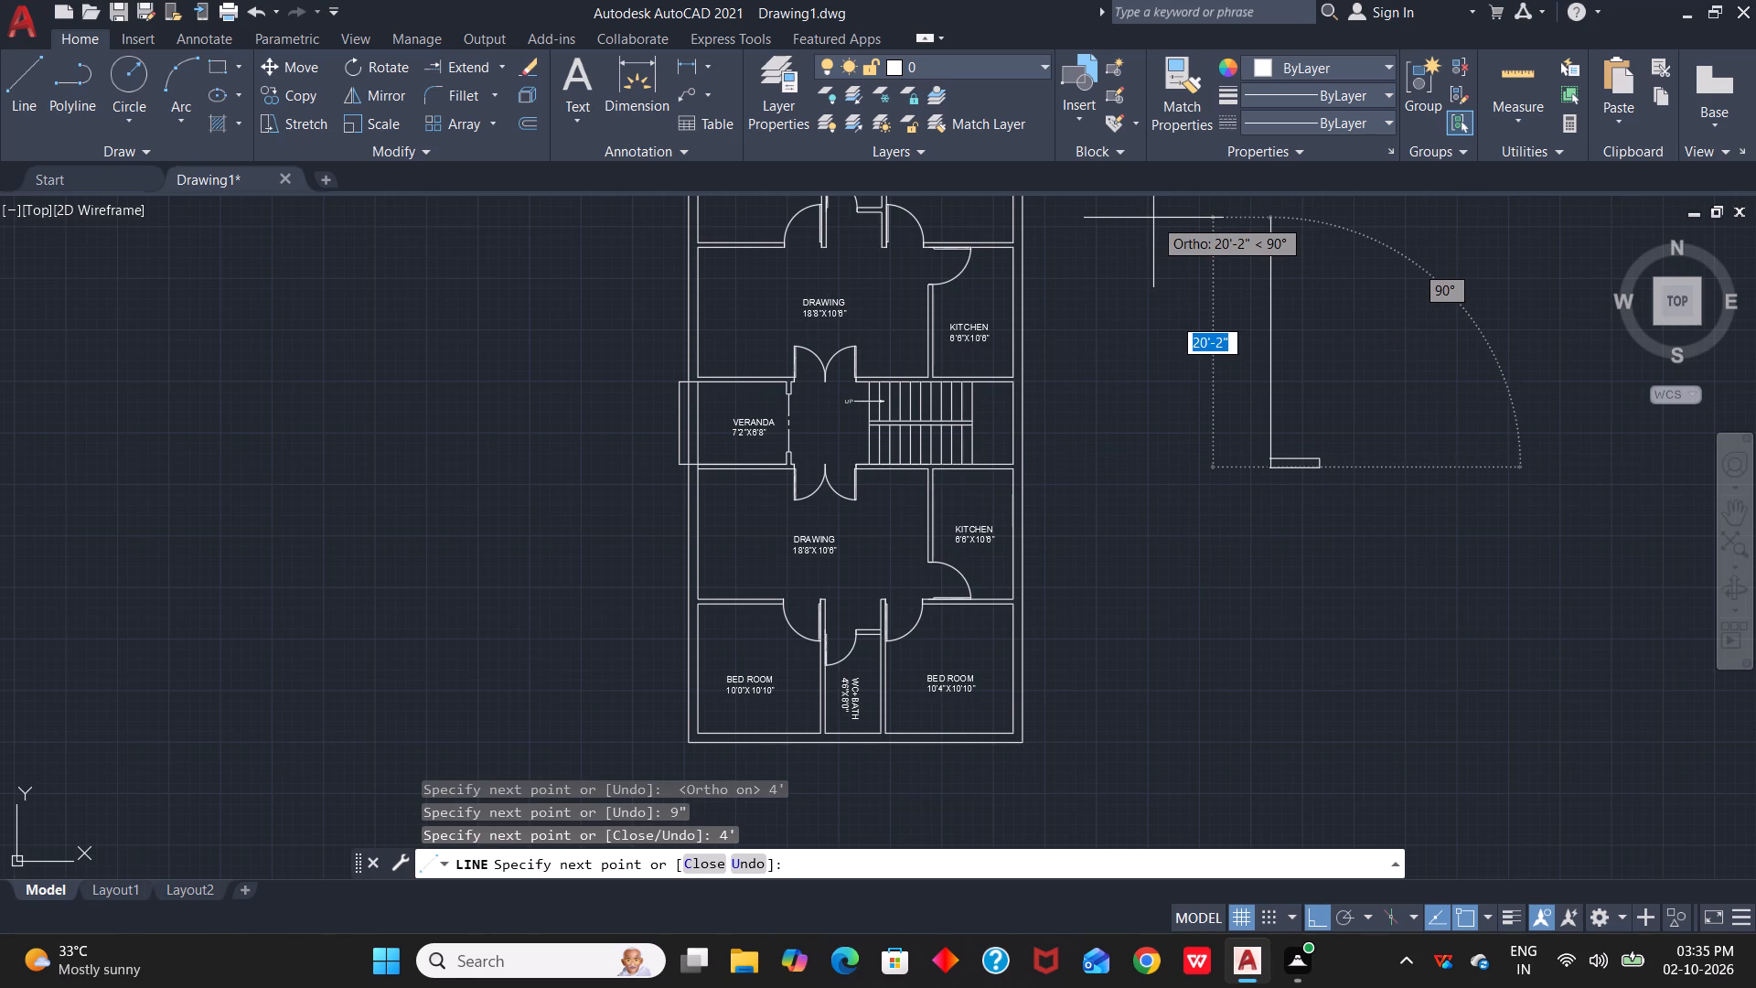
type("C")
key("space")
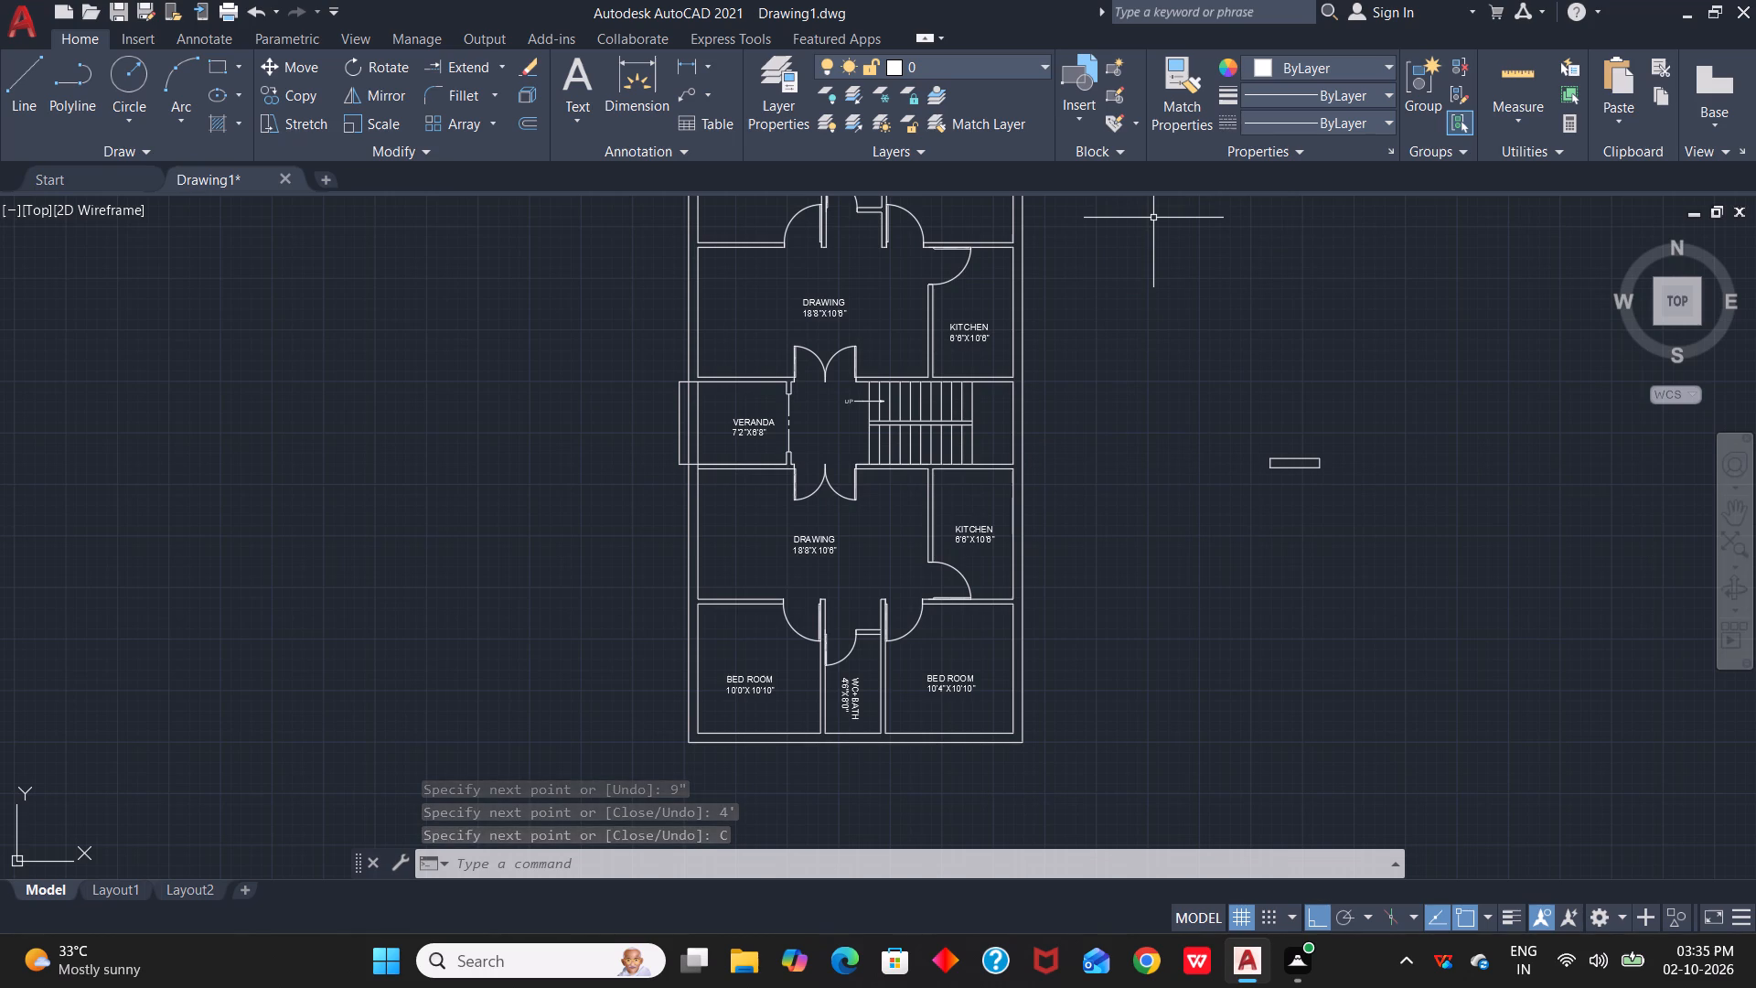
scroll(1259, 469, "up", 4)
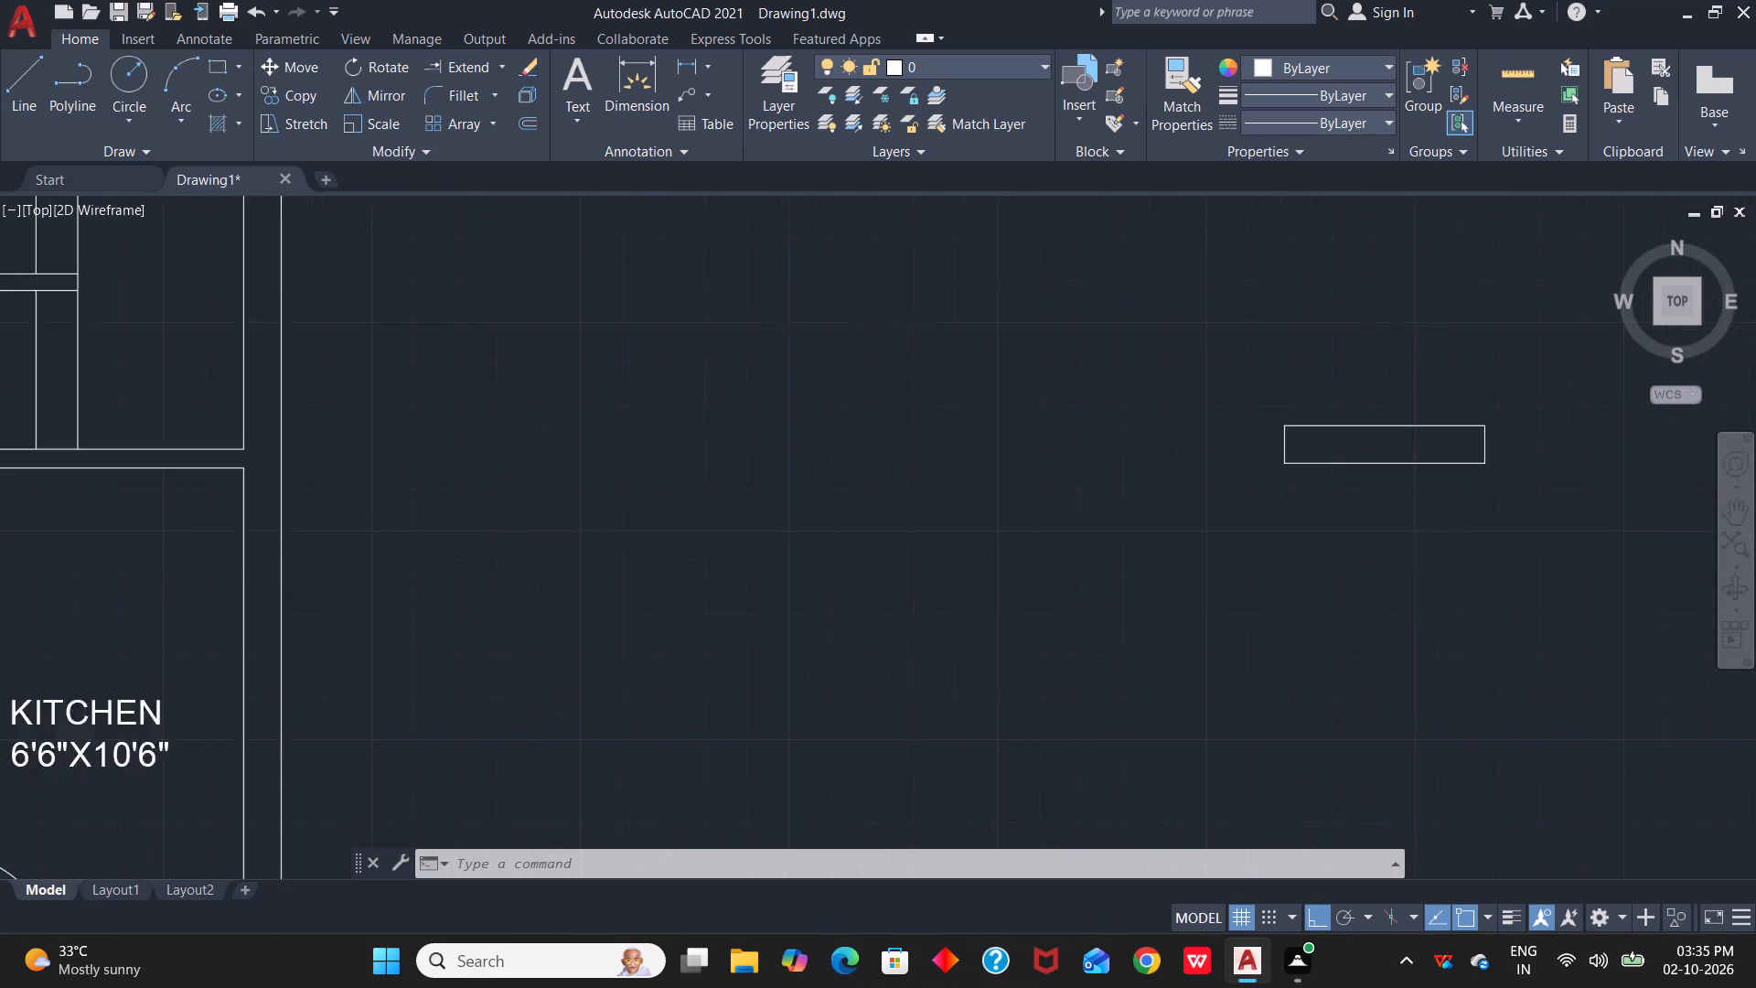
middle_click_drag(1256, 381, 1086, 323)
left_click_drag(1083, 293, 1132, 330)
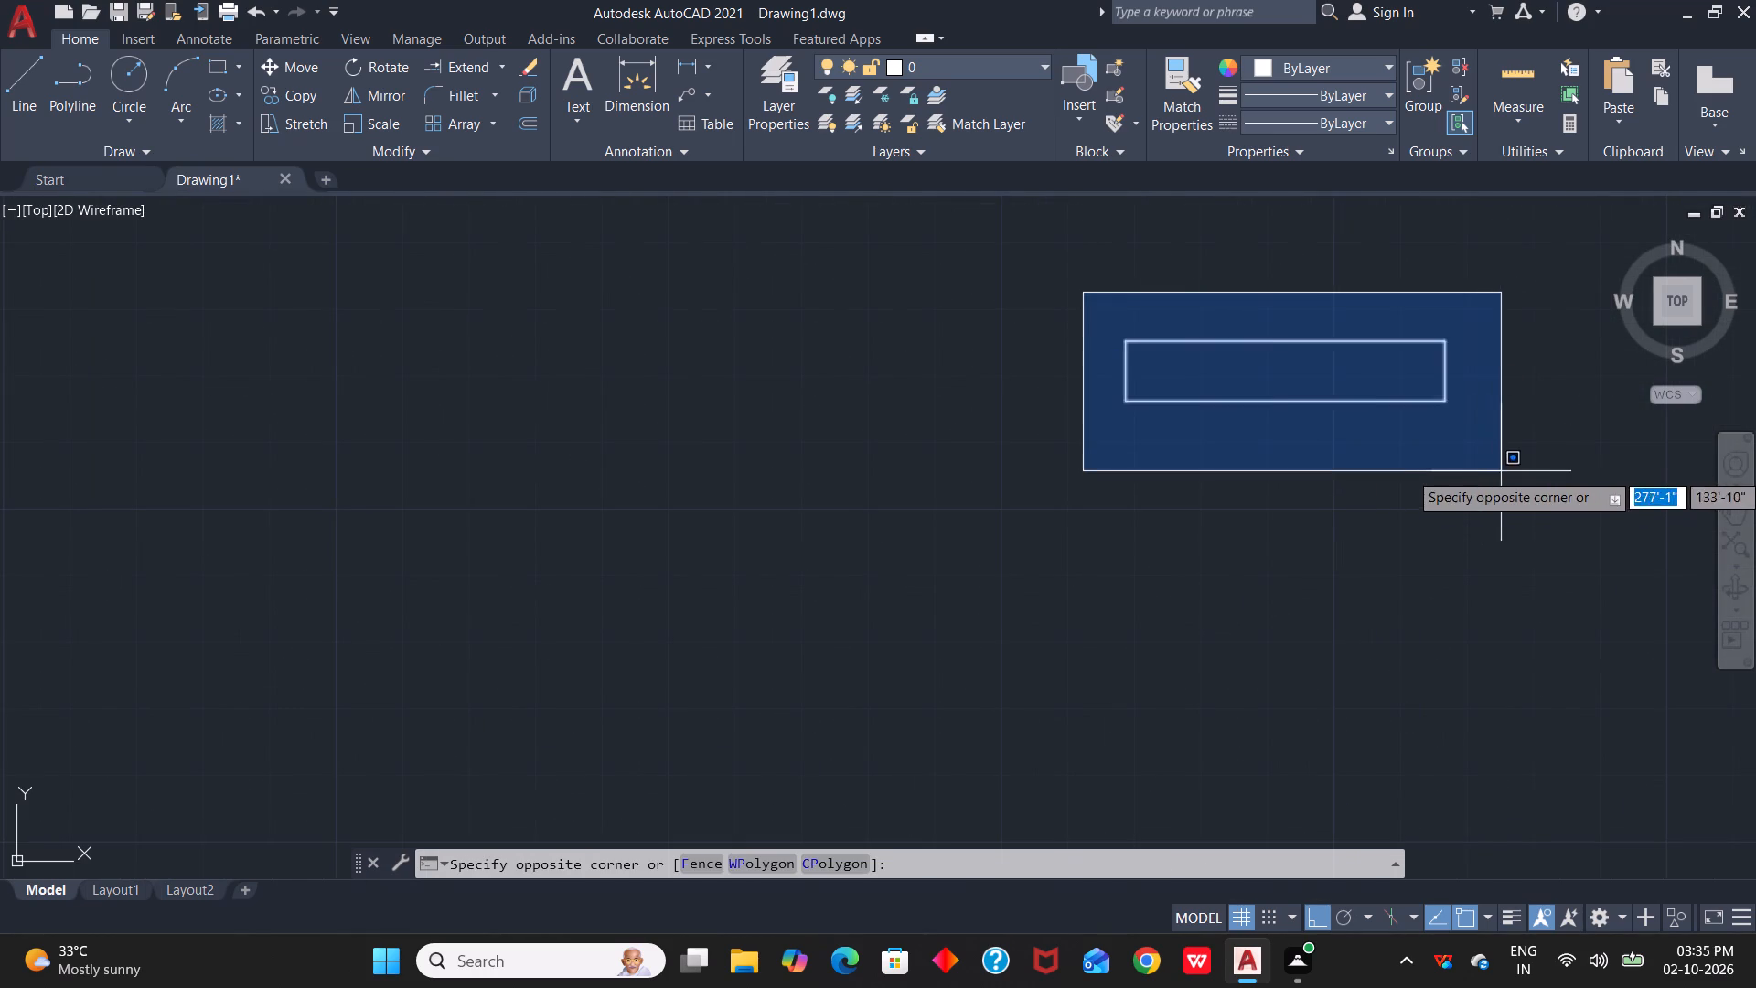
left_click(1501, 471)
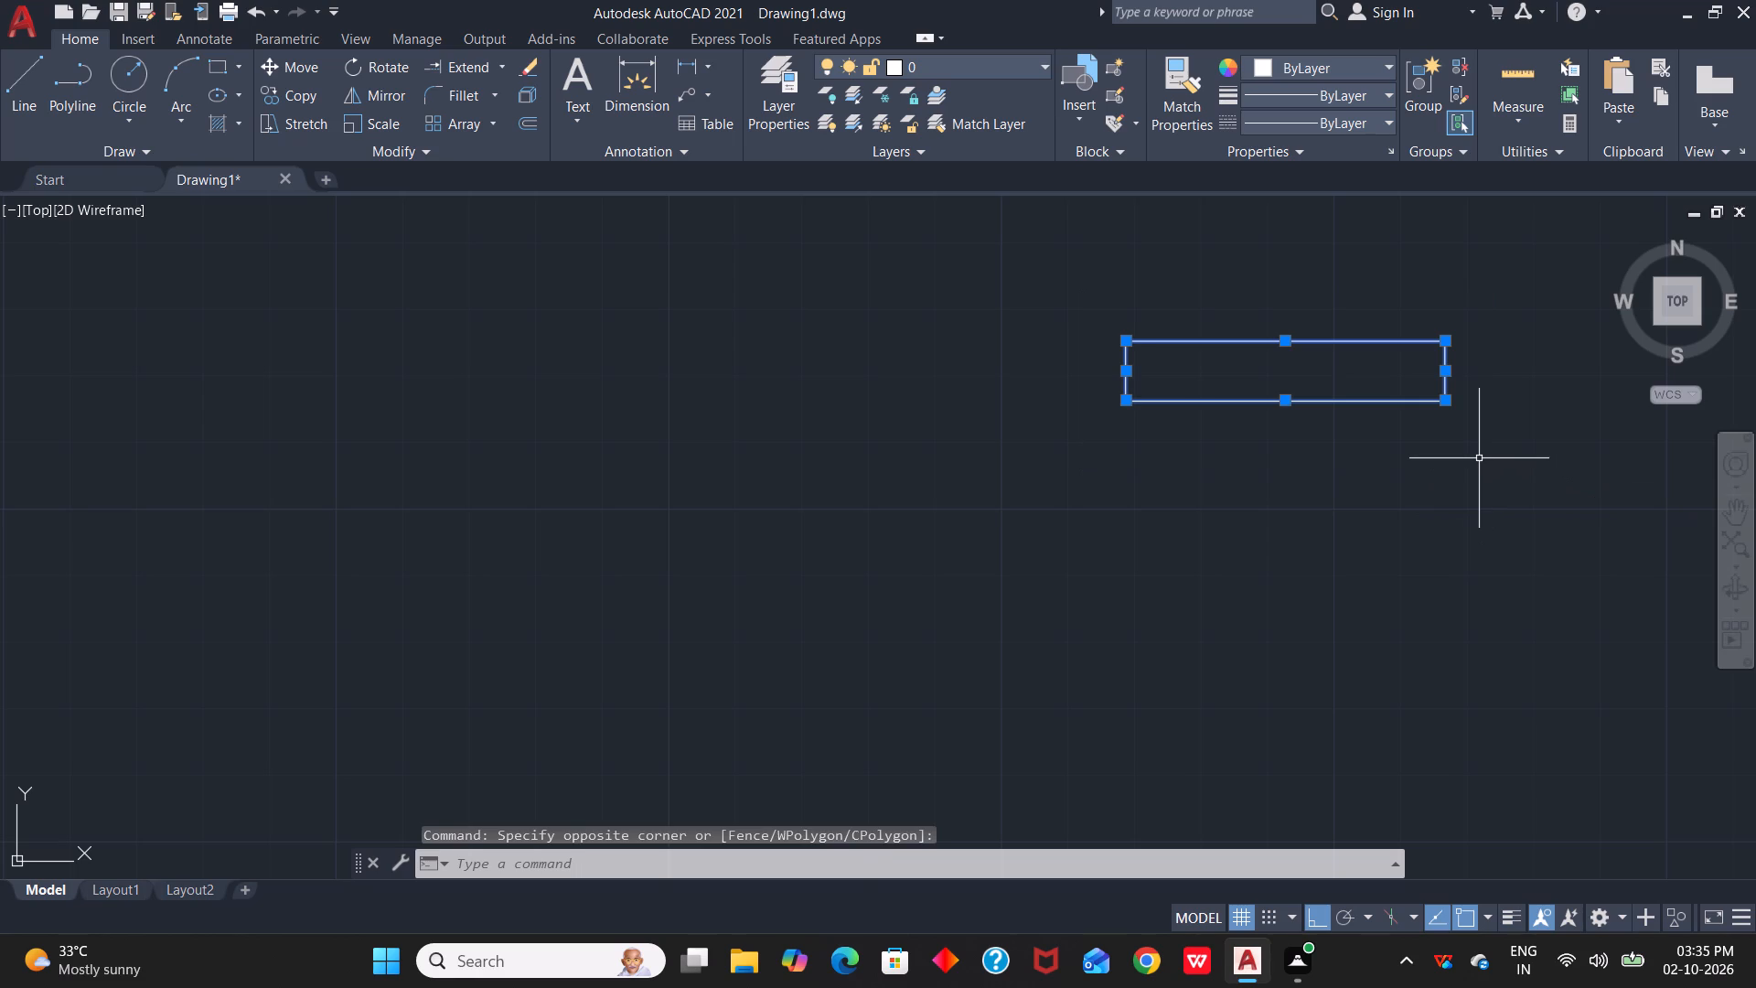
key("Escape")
Offset the rectangle's upper and lower long edges 3" inward to form the window symbol's inner lines.
type("O")
key("space")
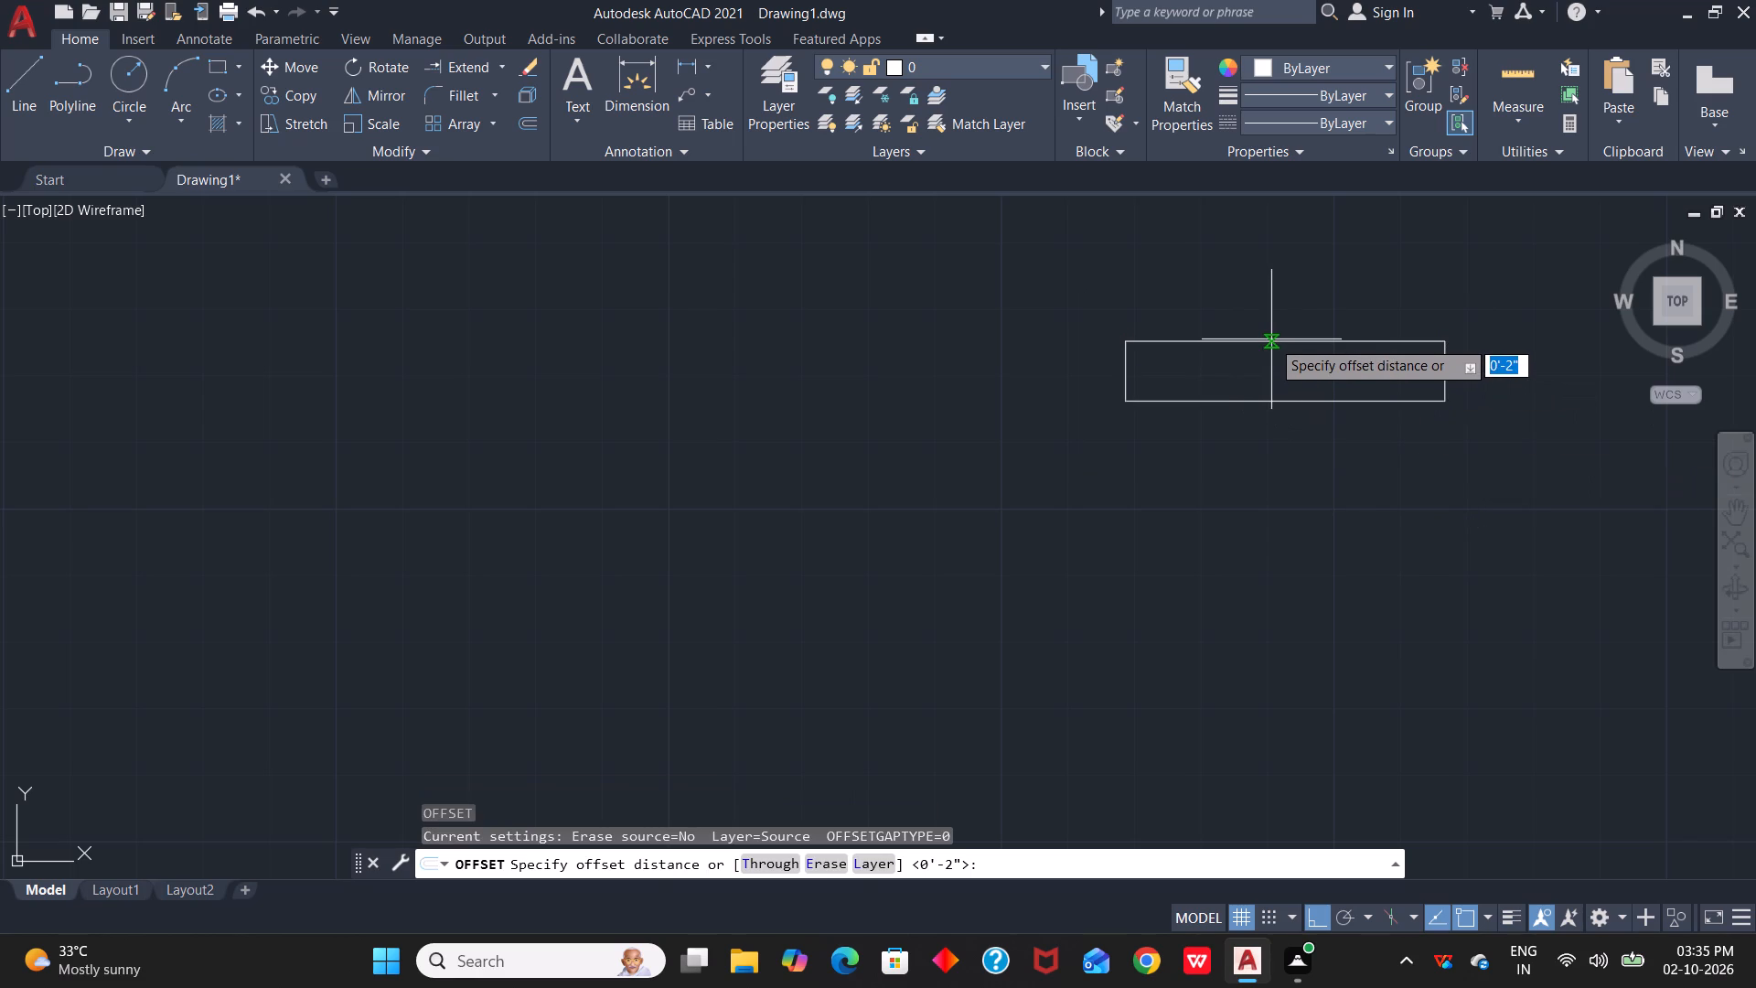
type("3\"")
key("Return")
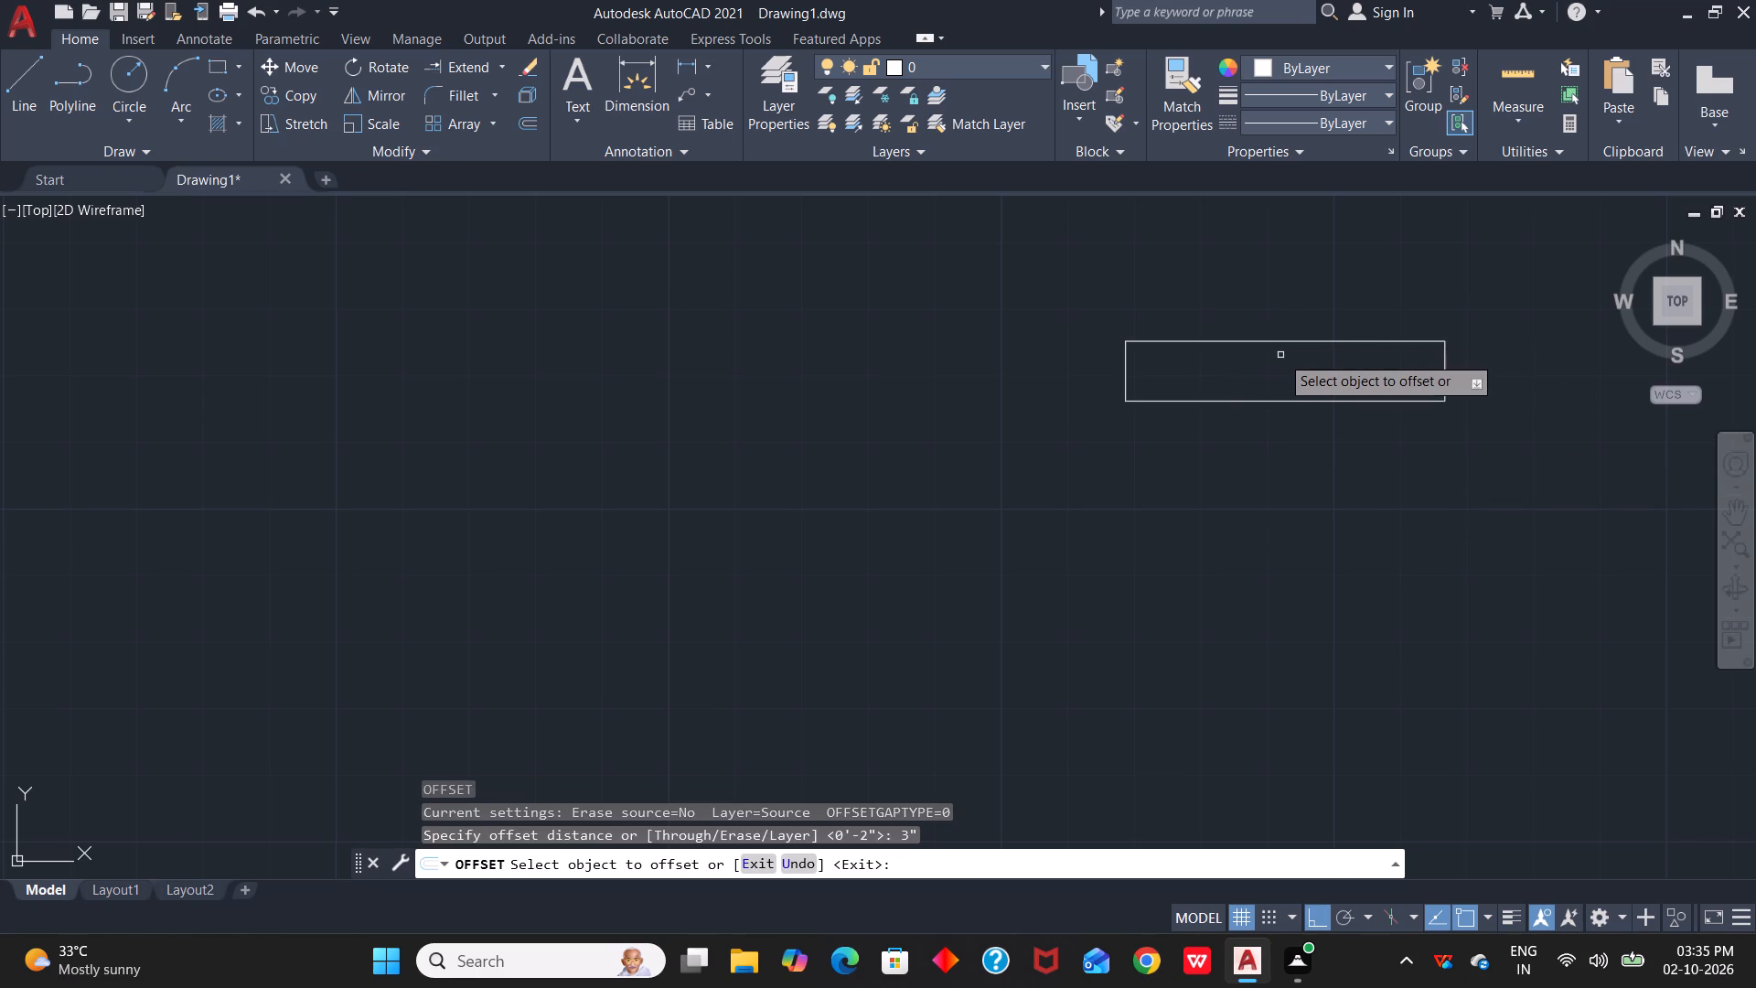
left_click(1290, 342)
left_click(1297, 360)
left_click(1308, 402)
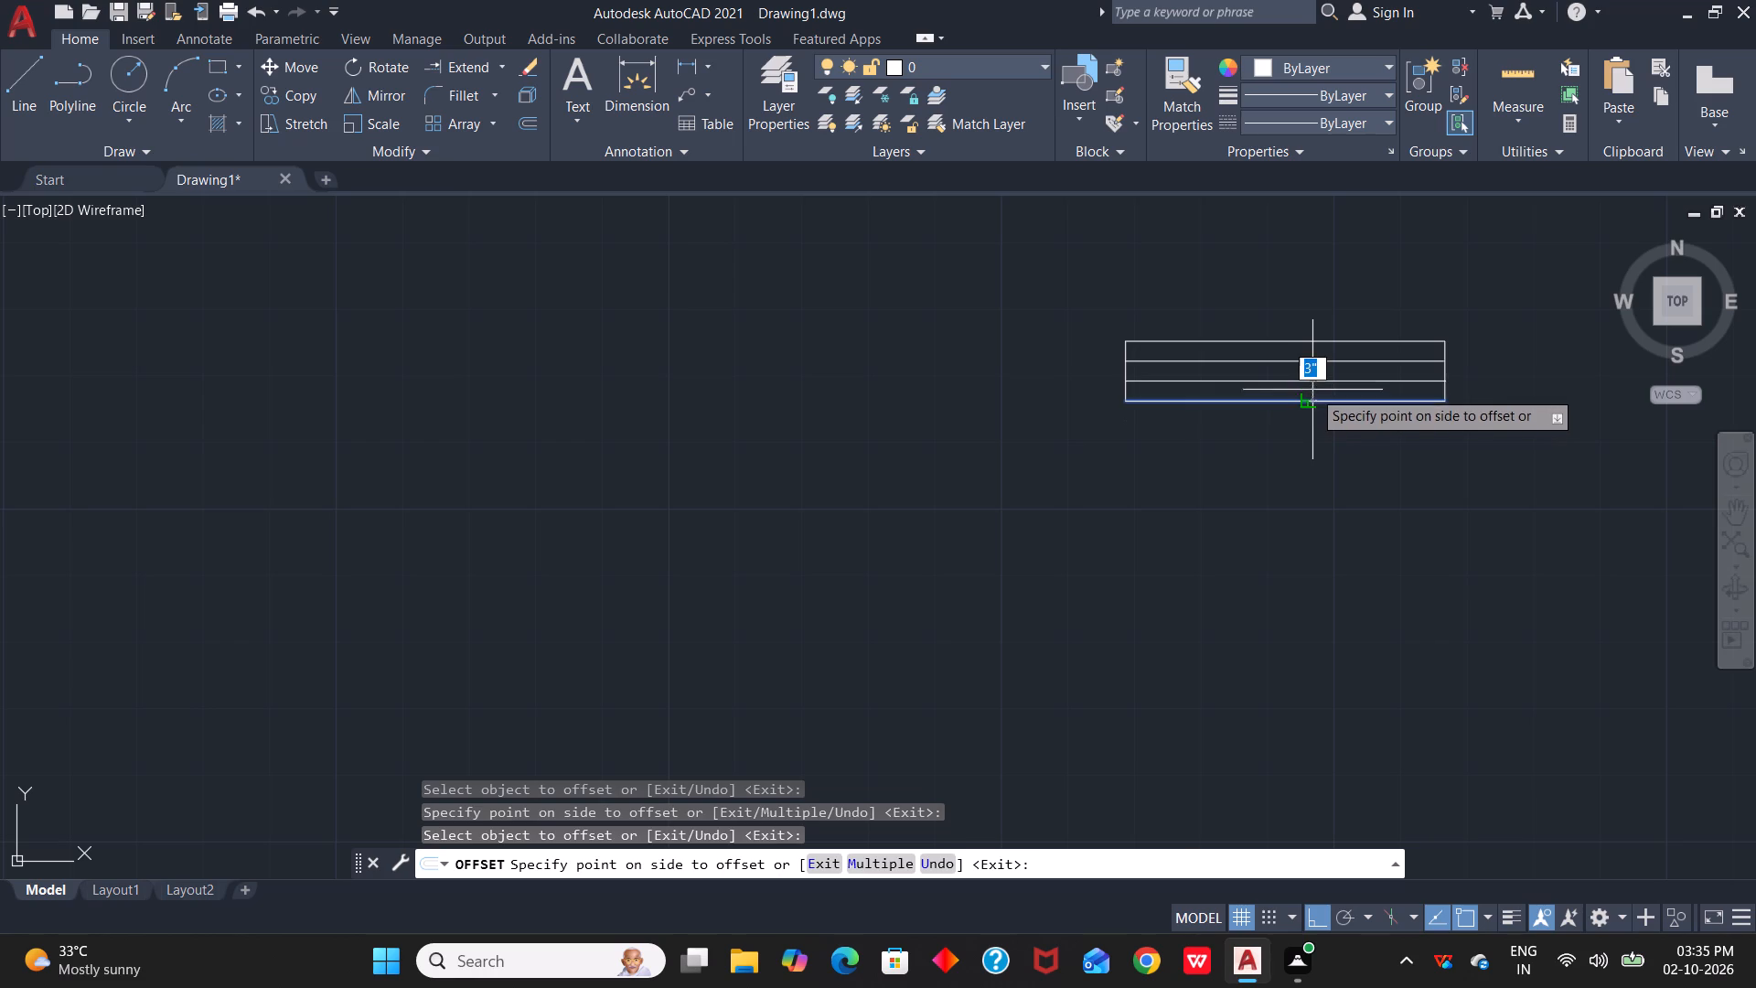
left_click(1313, 387)
left_click(1107, 292)
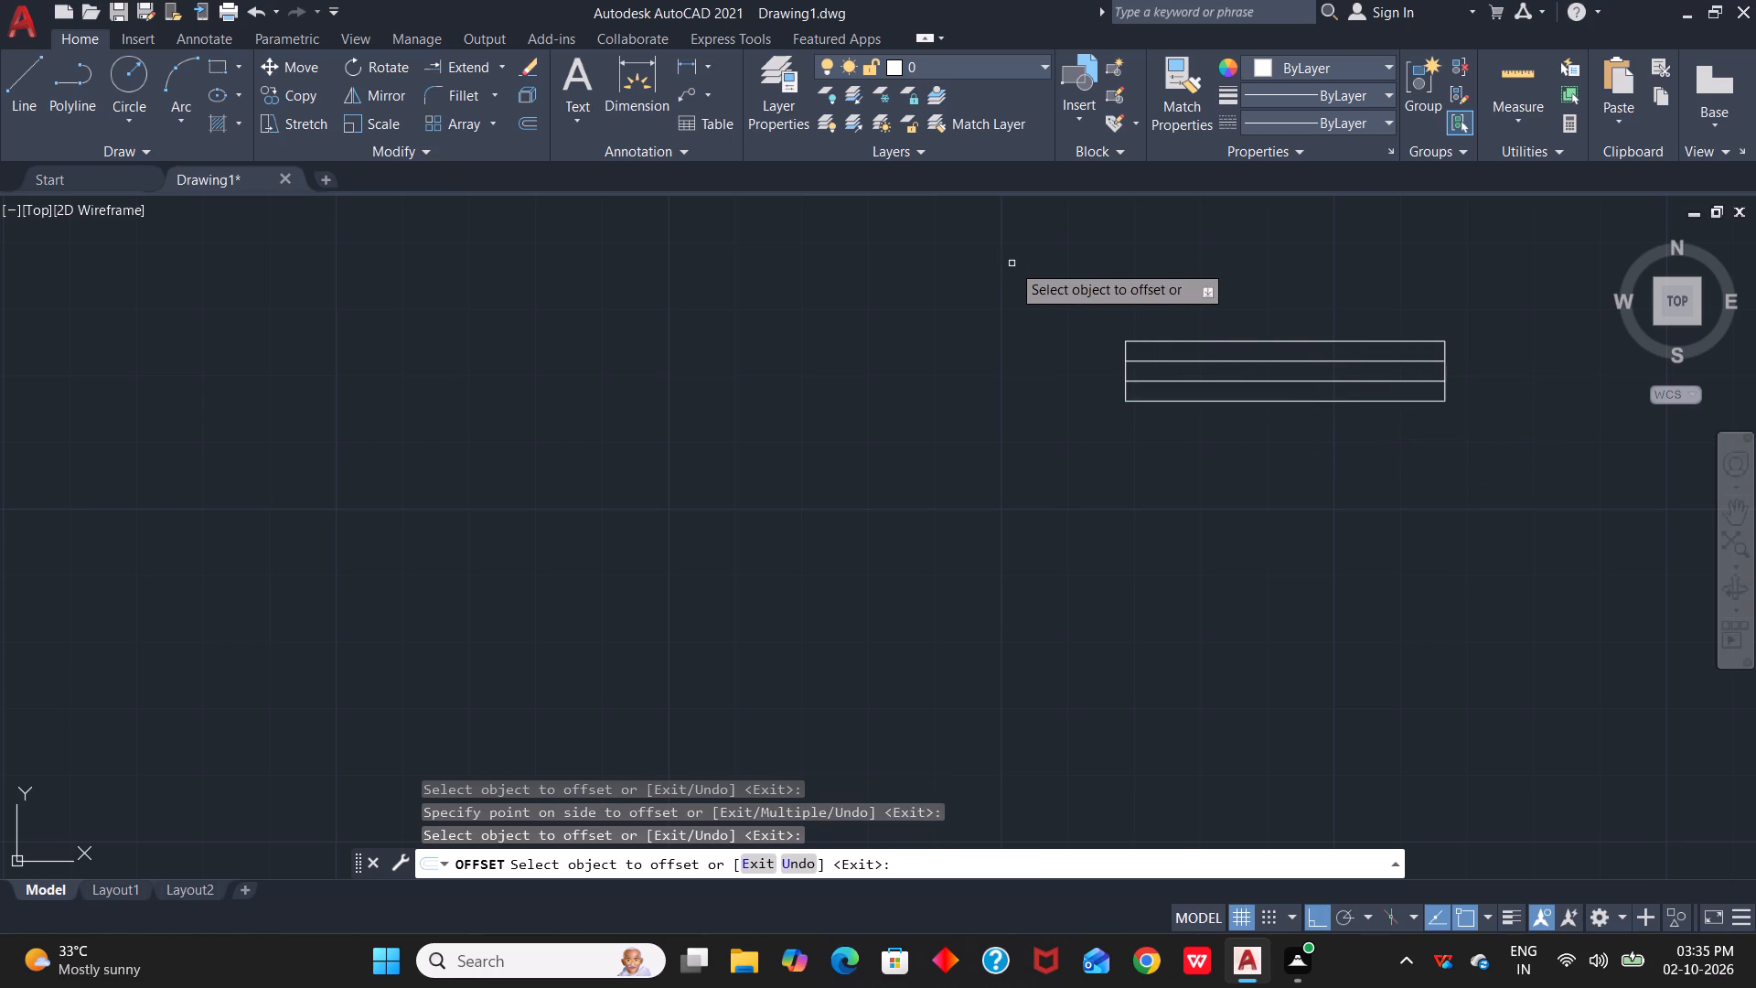
key("Escape")
Group all the lines of the window symbol into a single object.
left_click_drag(1012, 263, 1065, 287)
left_click(1526, 453)
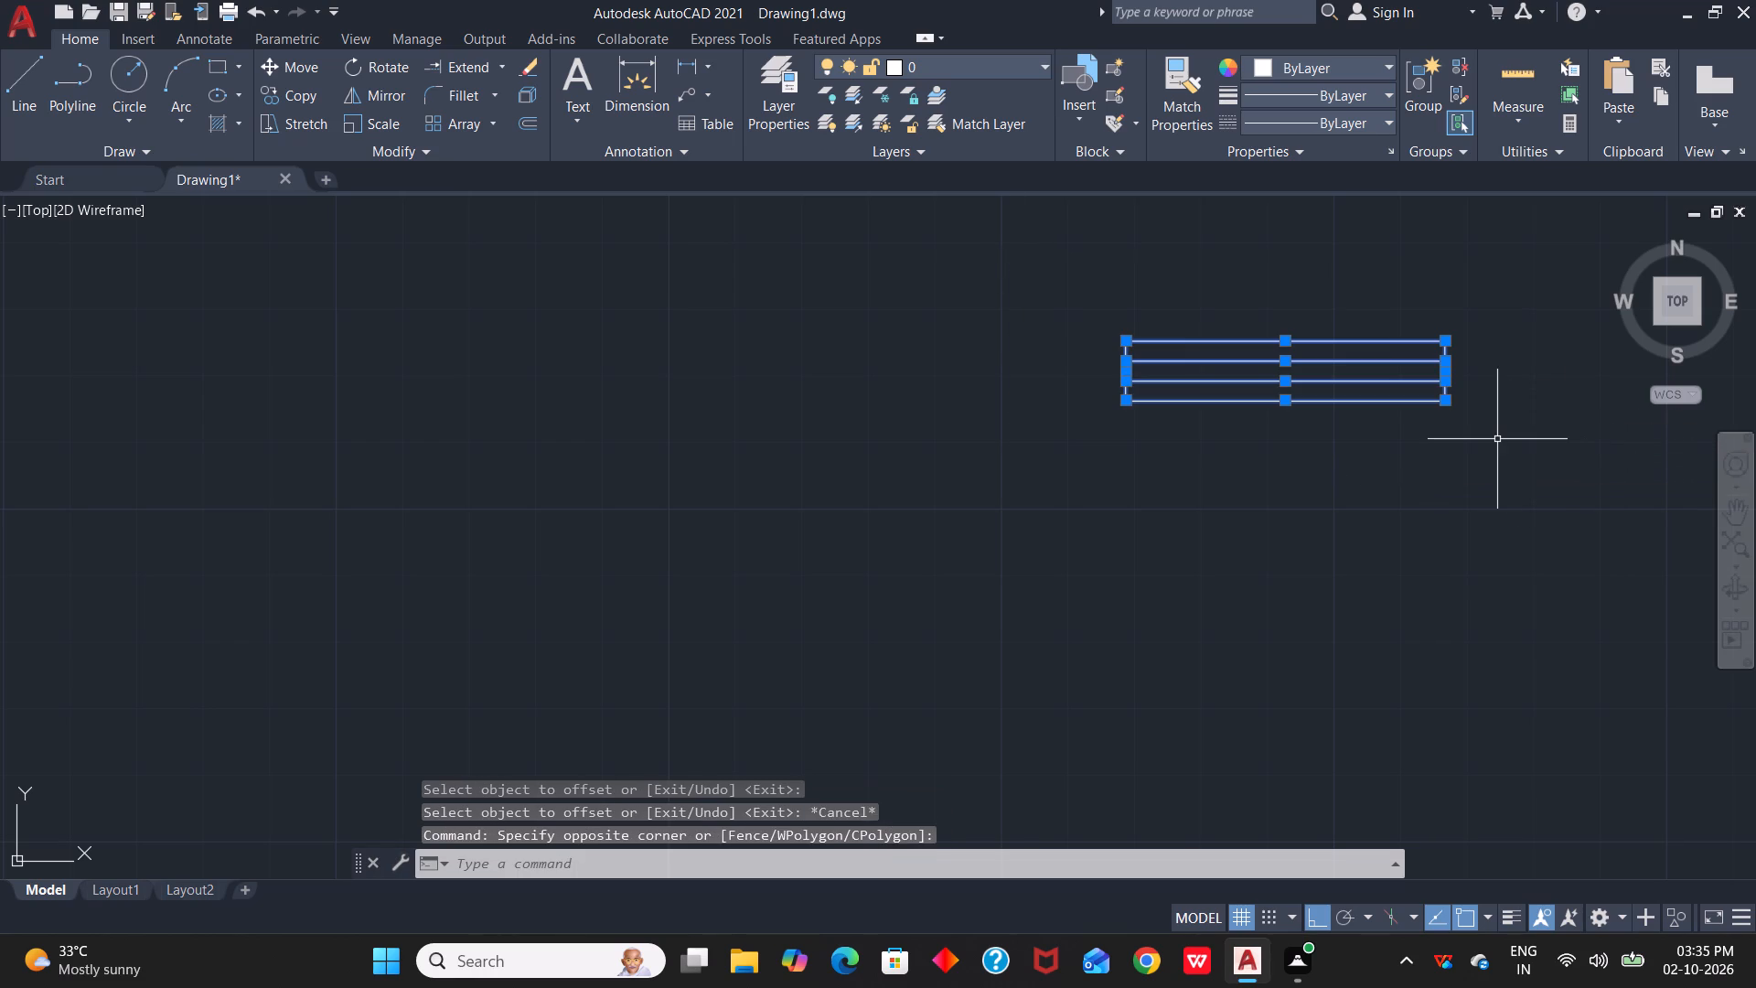
type("G")
key("space")
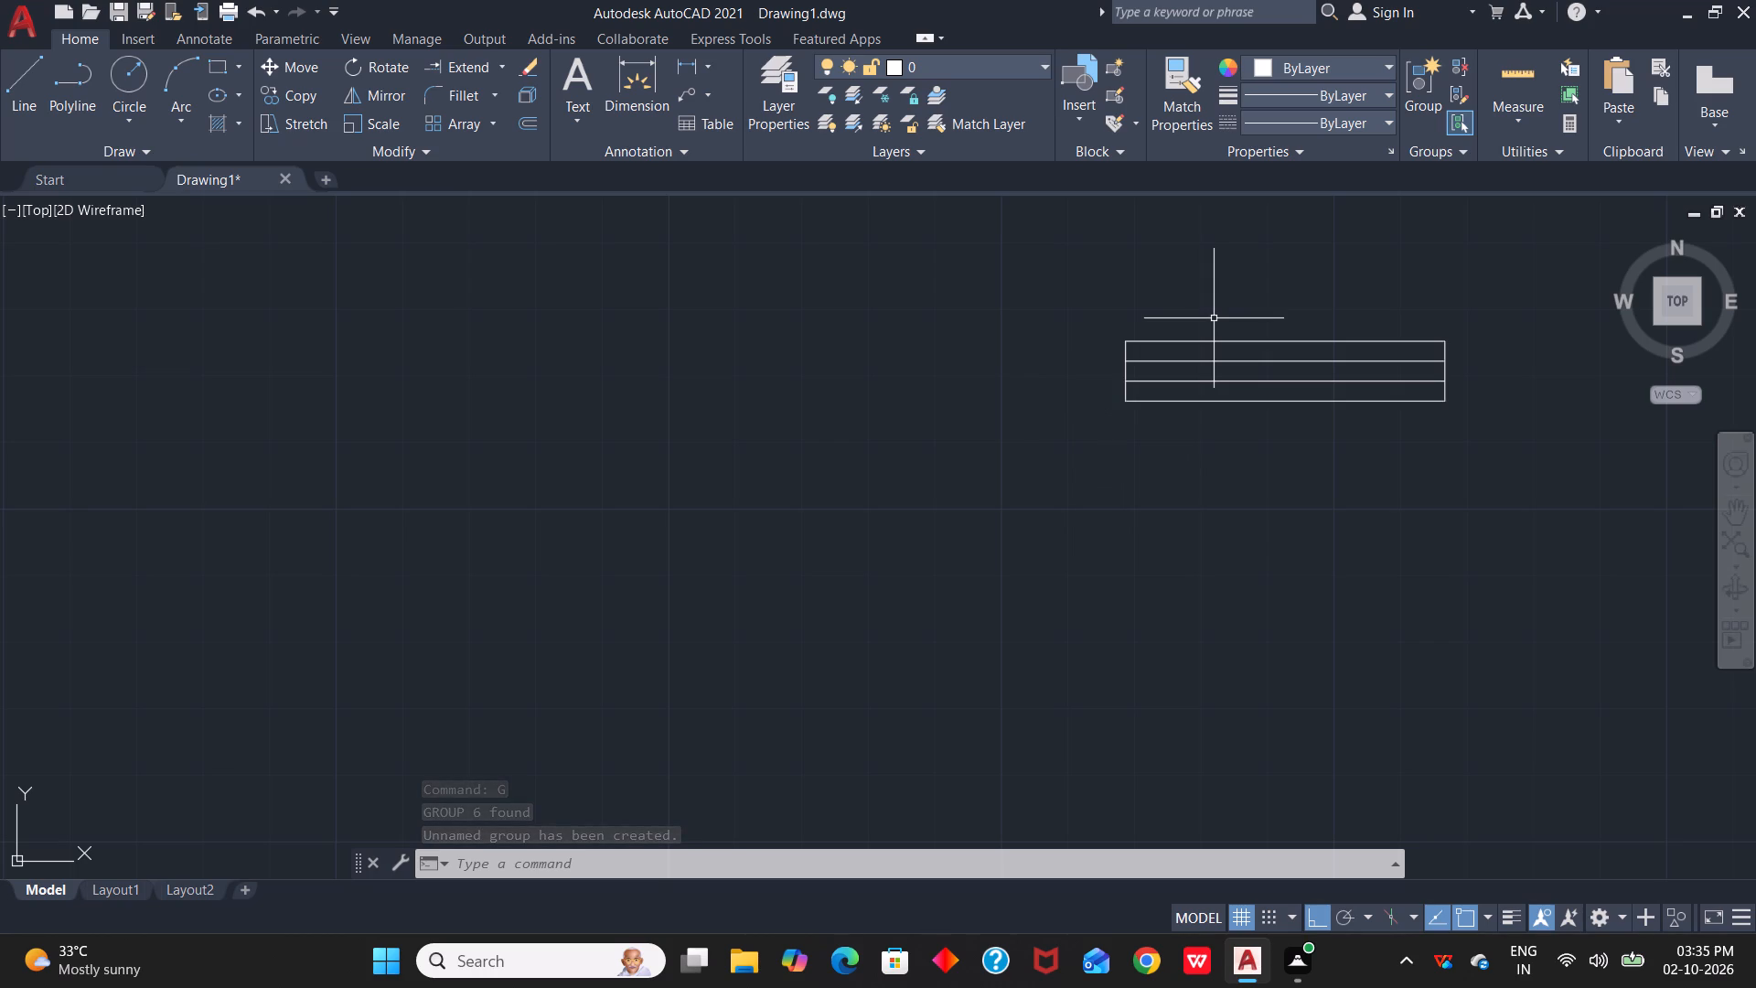
Copy the window group by its top-edge midpoint onto the north outer wall of the 10'0"X10'10" bedroom, with Ortho off.
key("c")
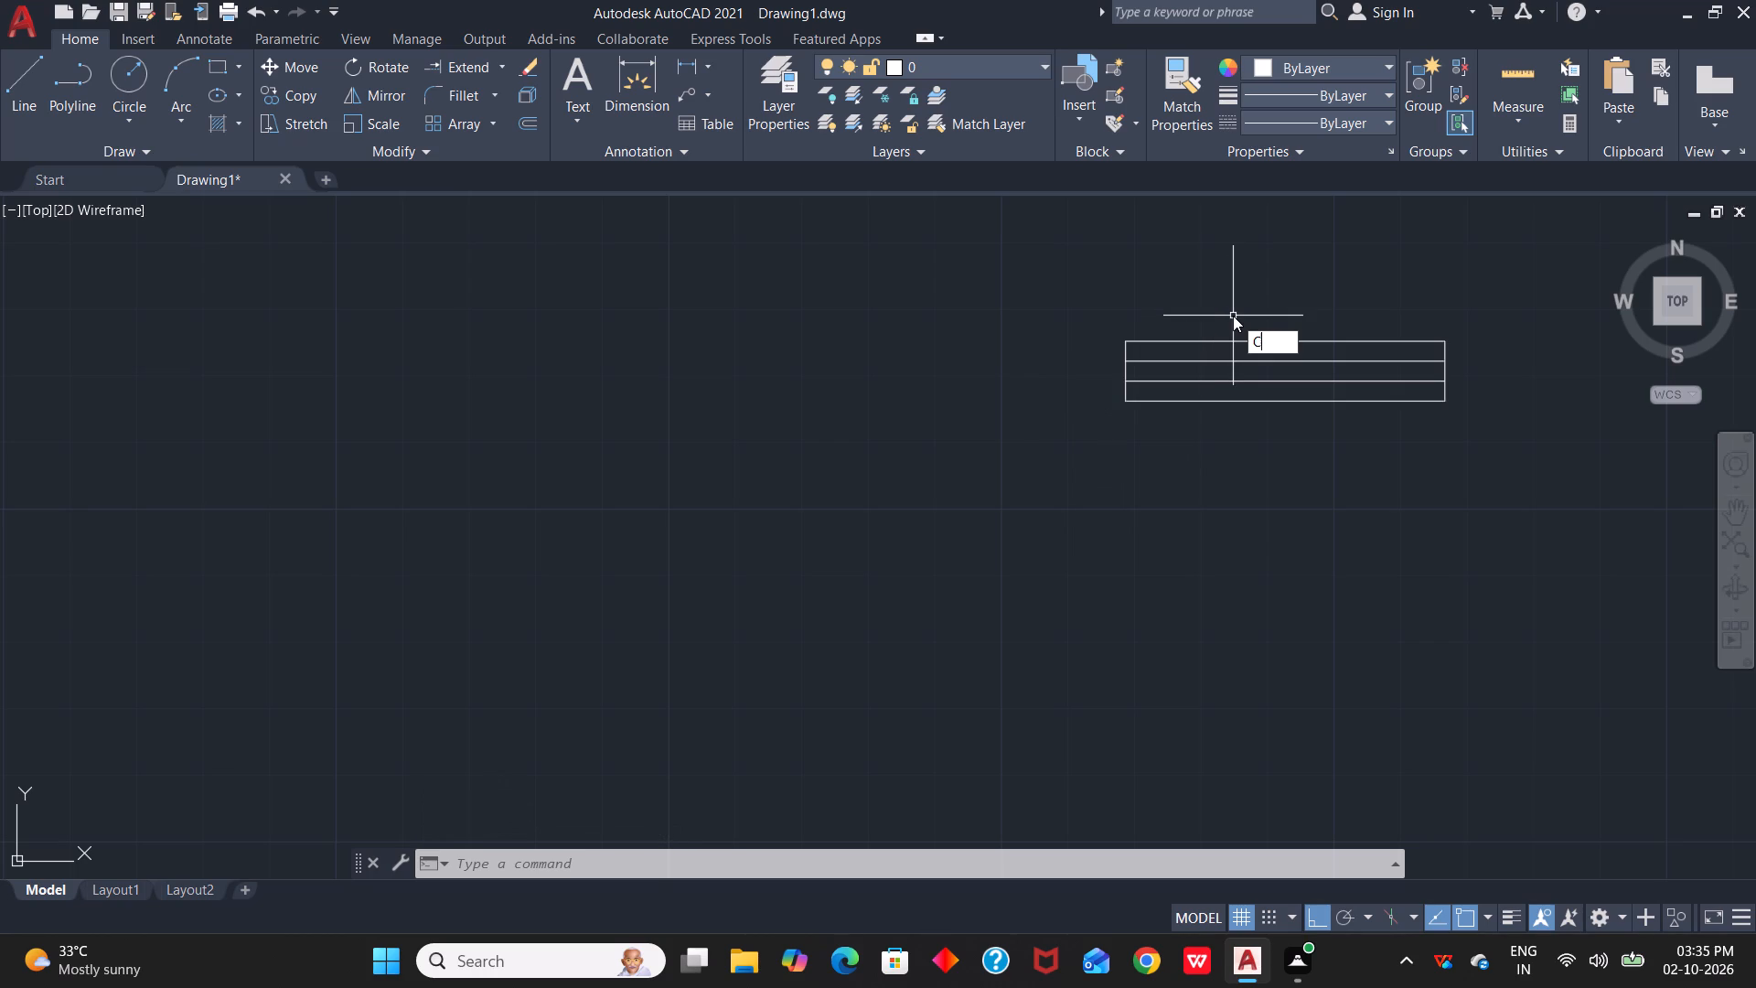
type("O")
key("space")
left_click(1280, 338)
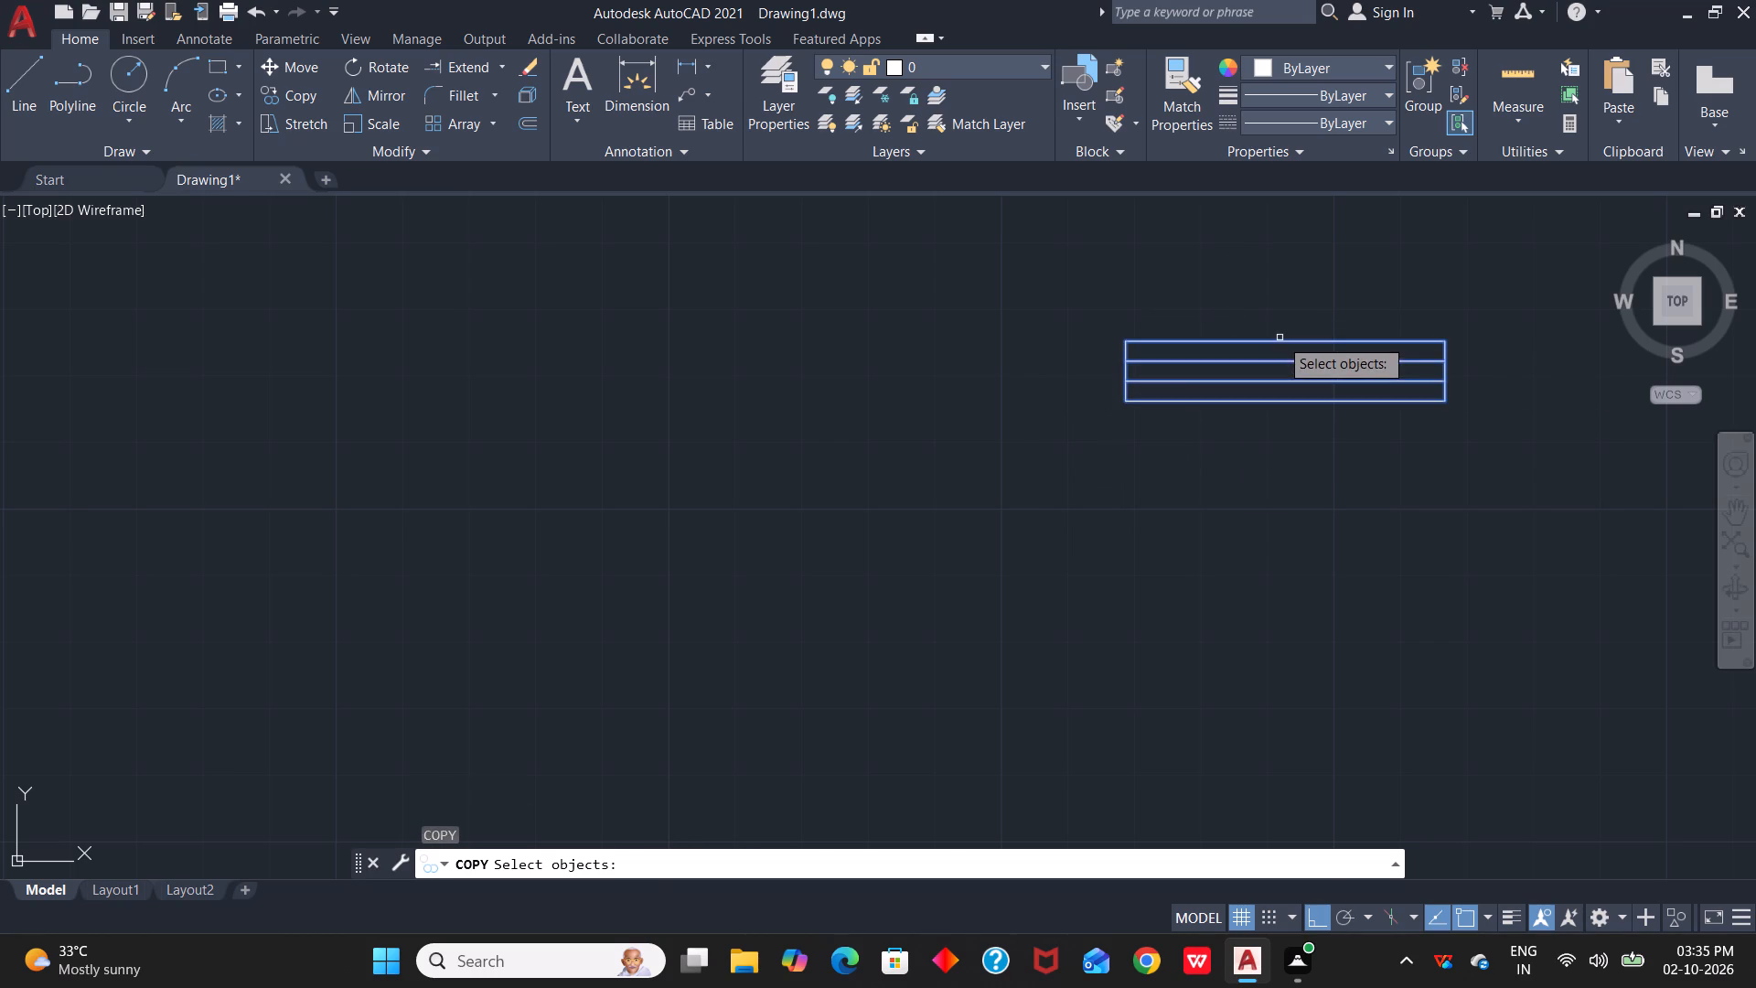
key("space")
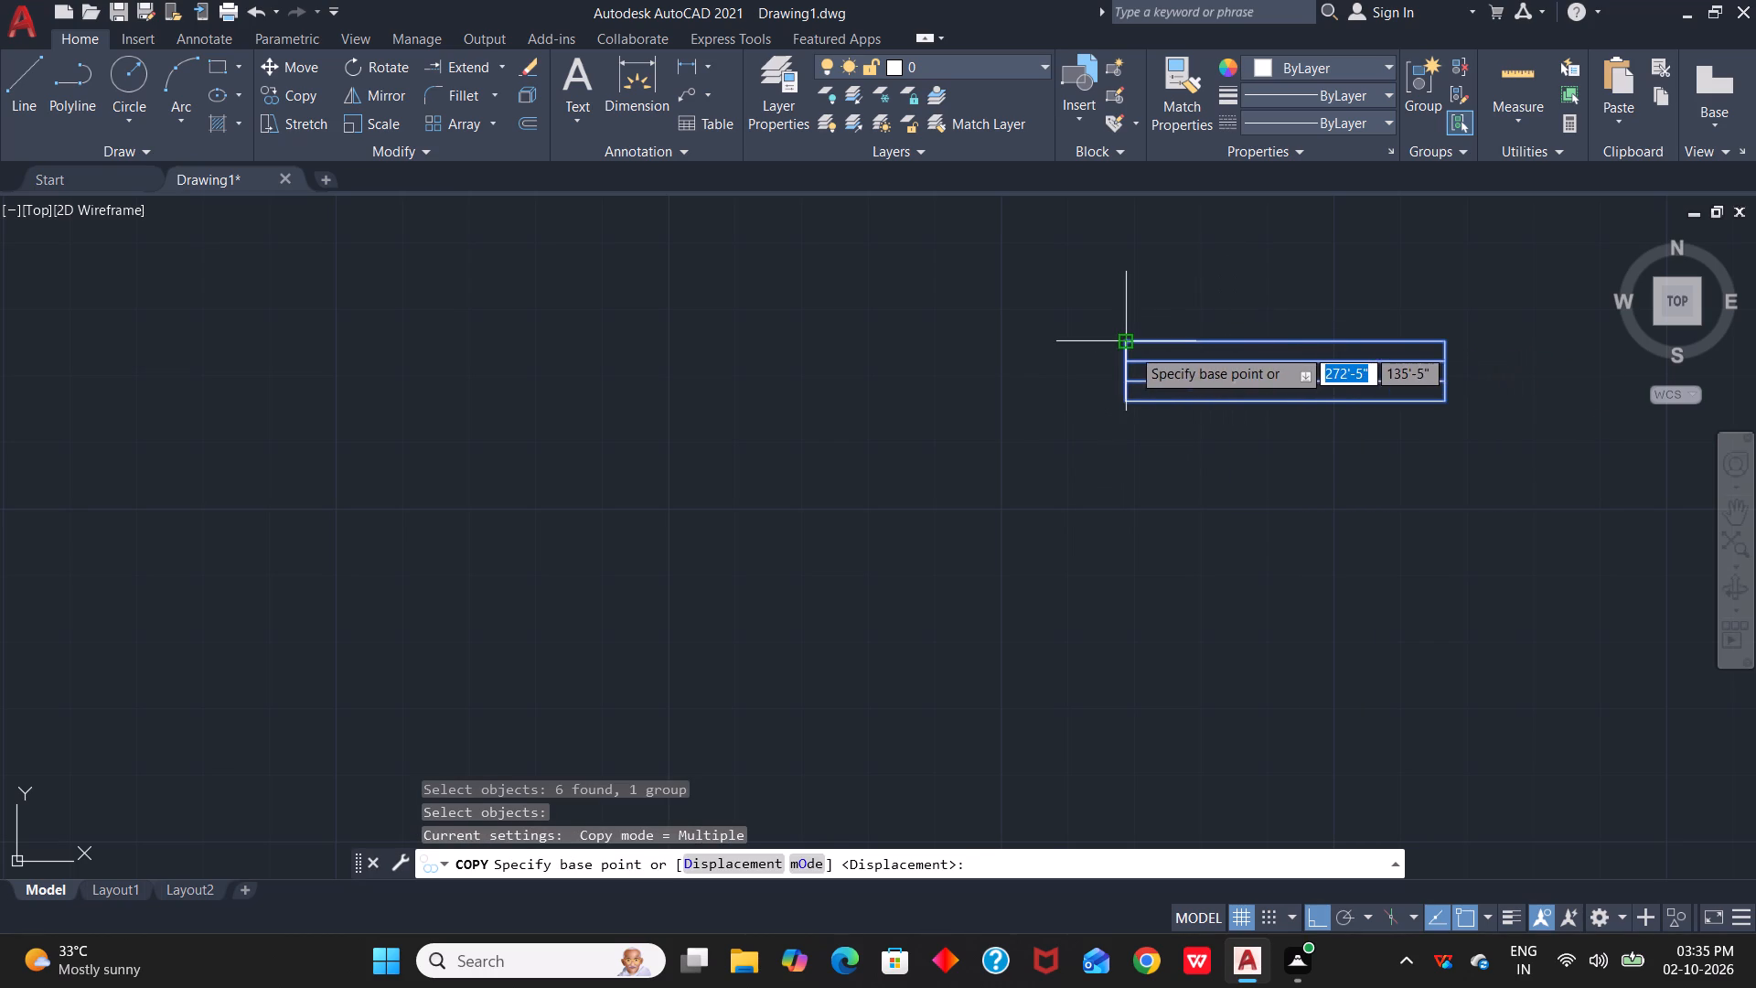
left_click(1284, 344)
scroll(809, 420, "down", 2)
middle_click_drag(534, 478, 583, 505)
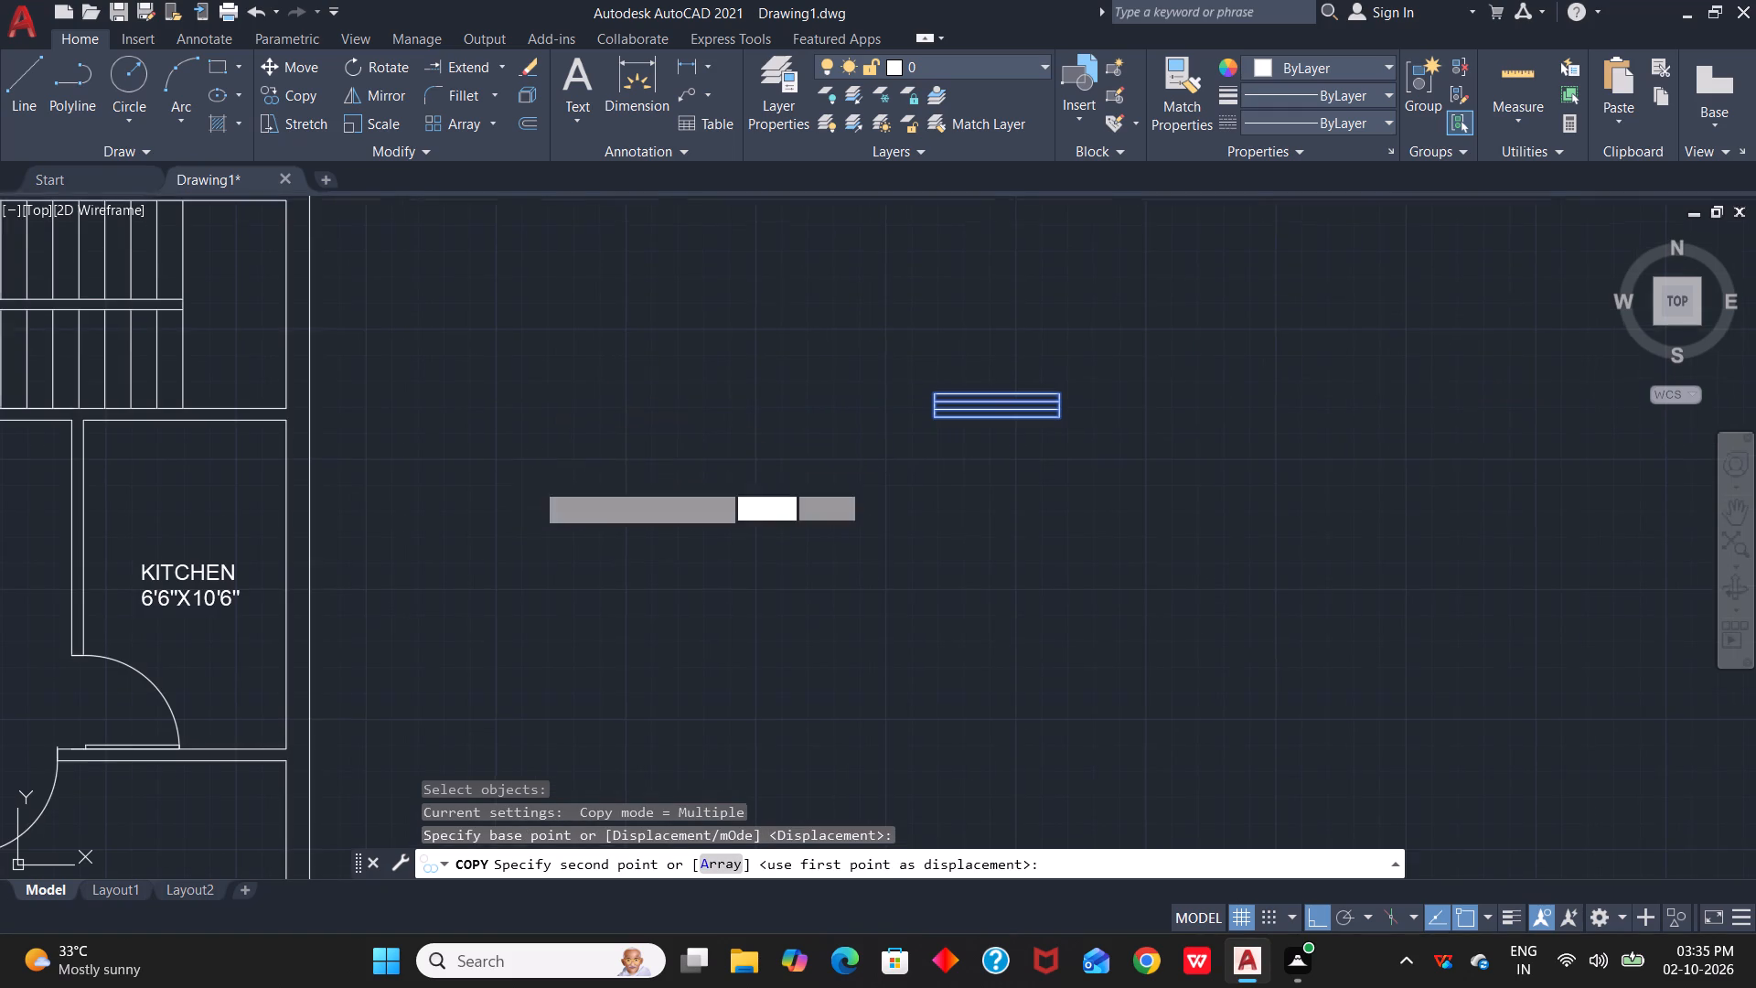
middle_click_drag(583, 505, 1723, 622)
middle_click_drag(815, 343, 873, 693)
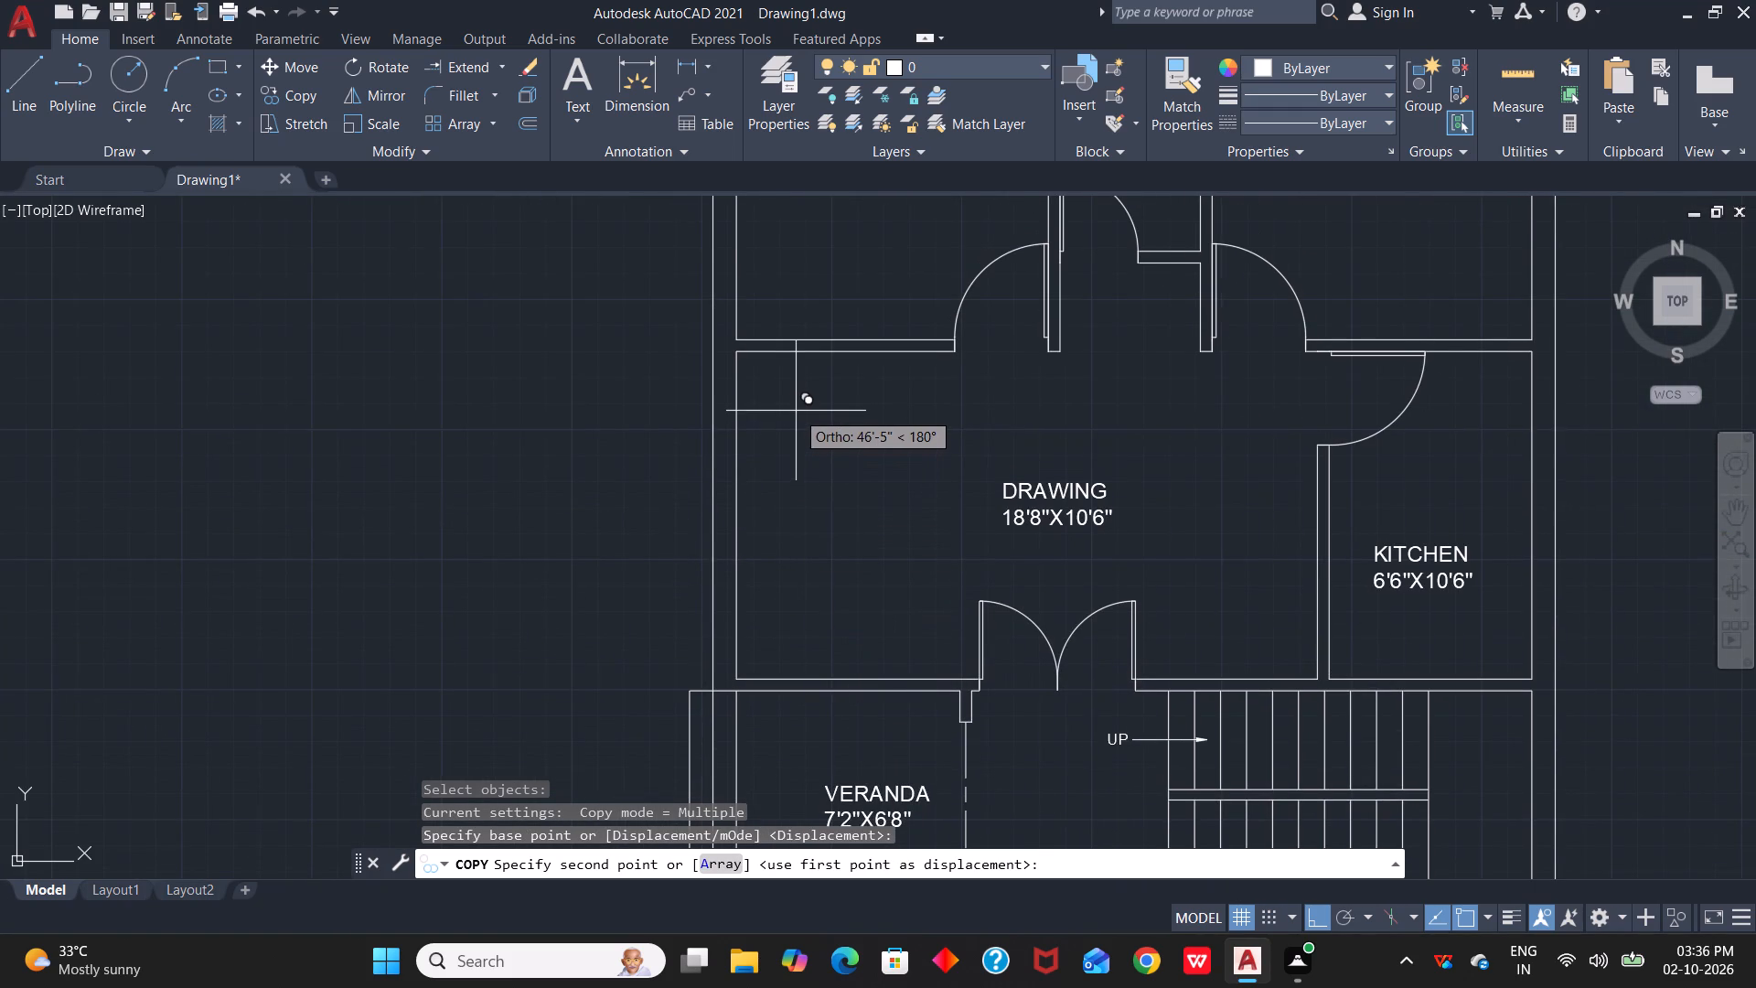
key("F8")
scroll(870, 325, "down", 1)
middle_click_drag(870, 325, 948, 591)
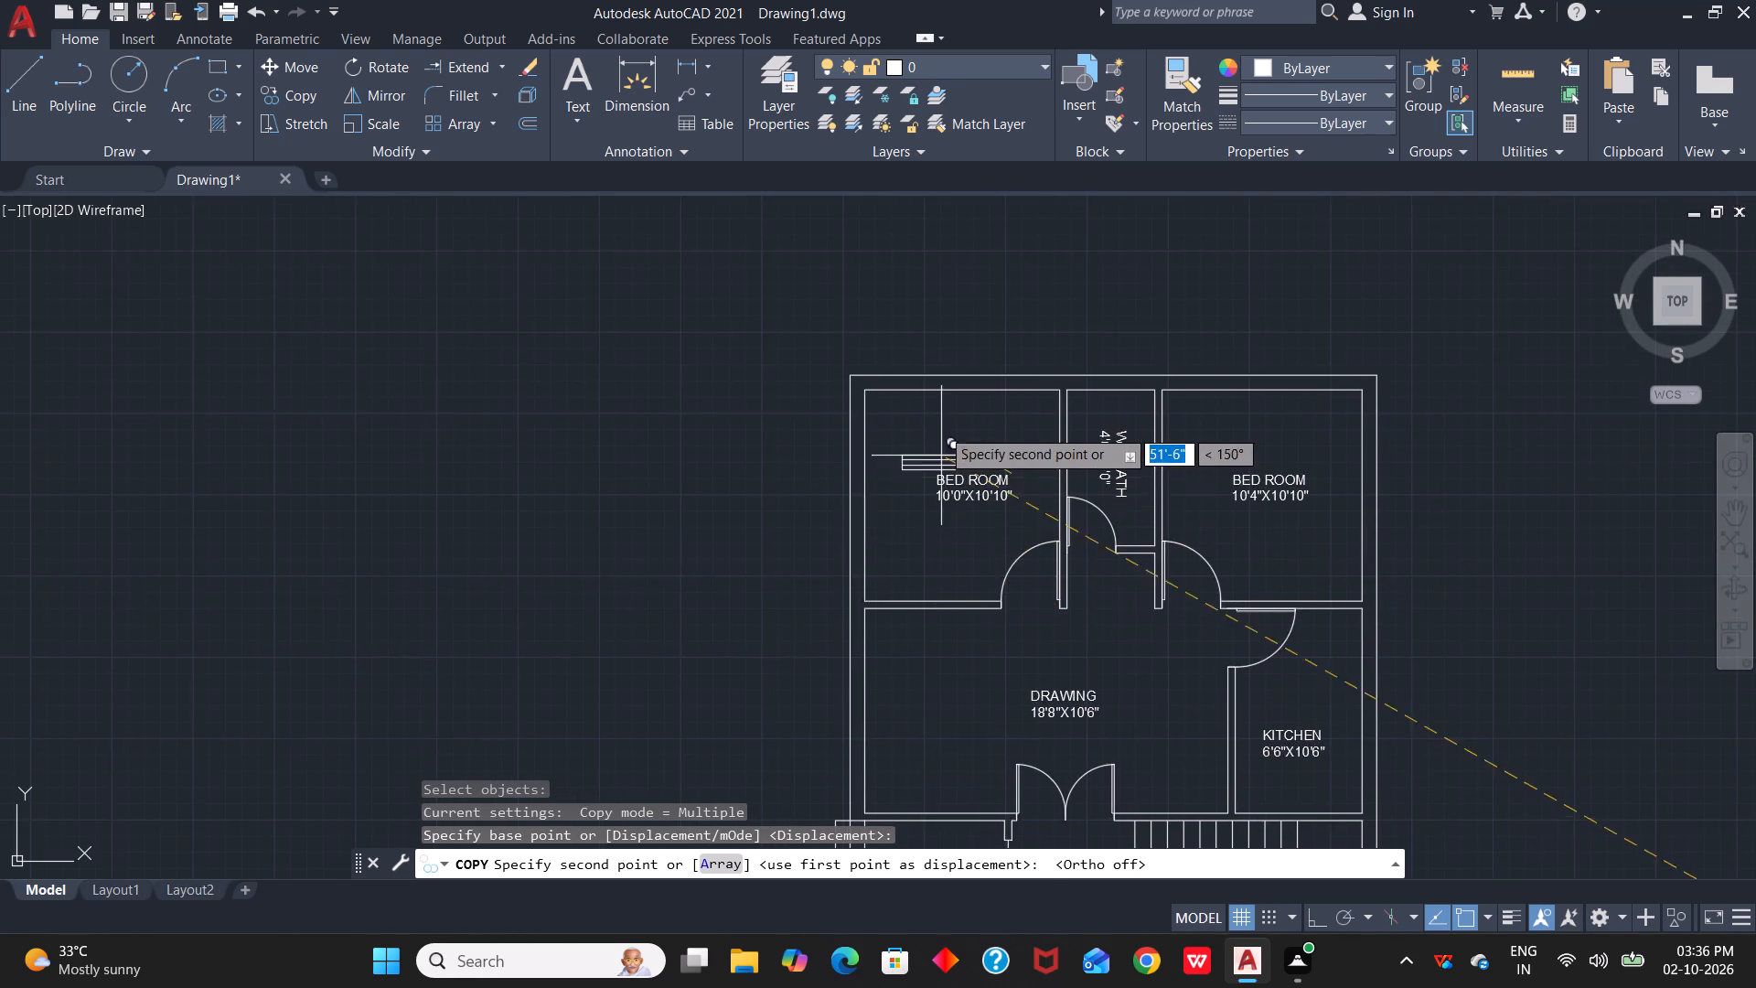
scroll(940, 405, "up", 2)
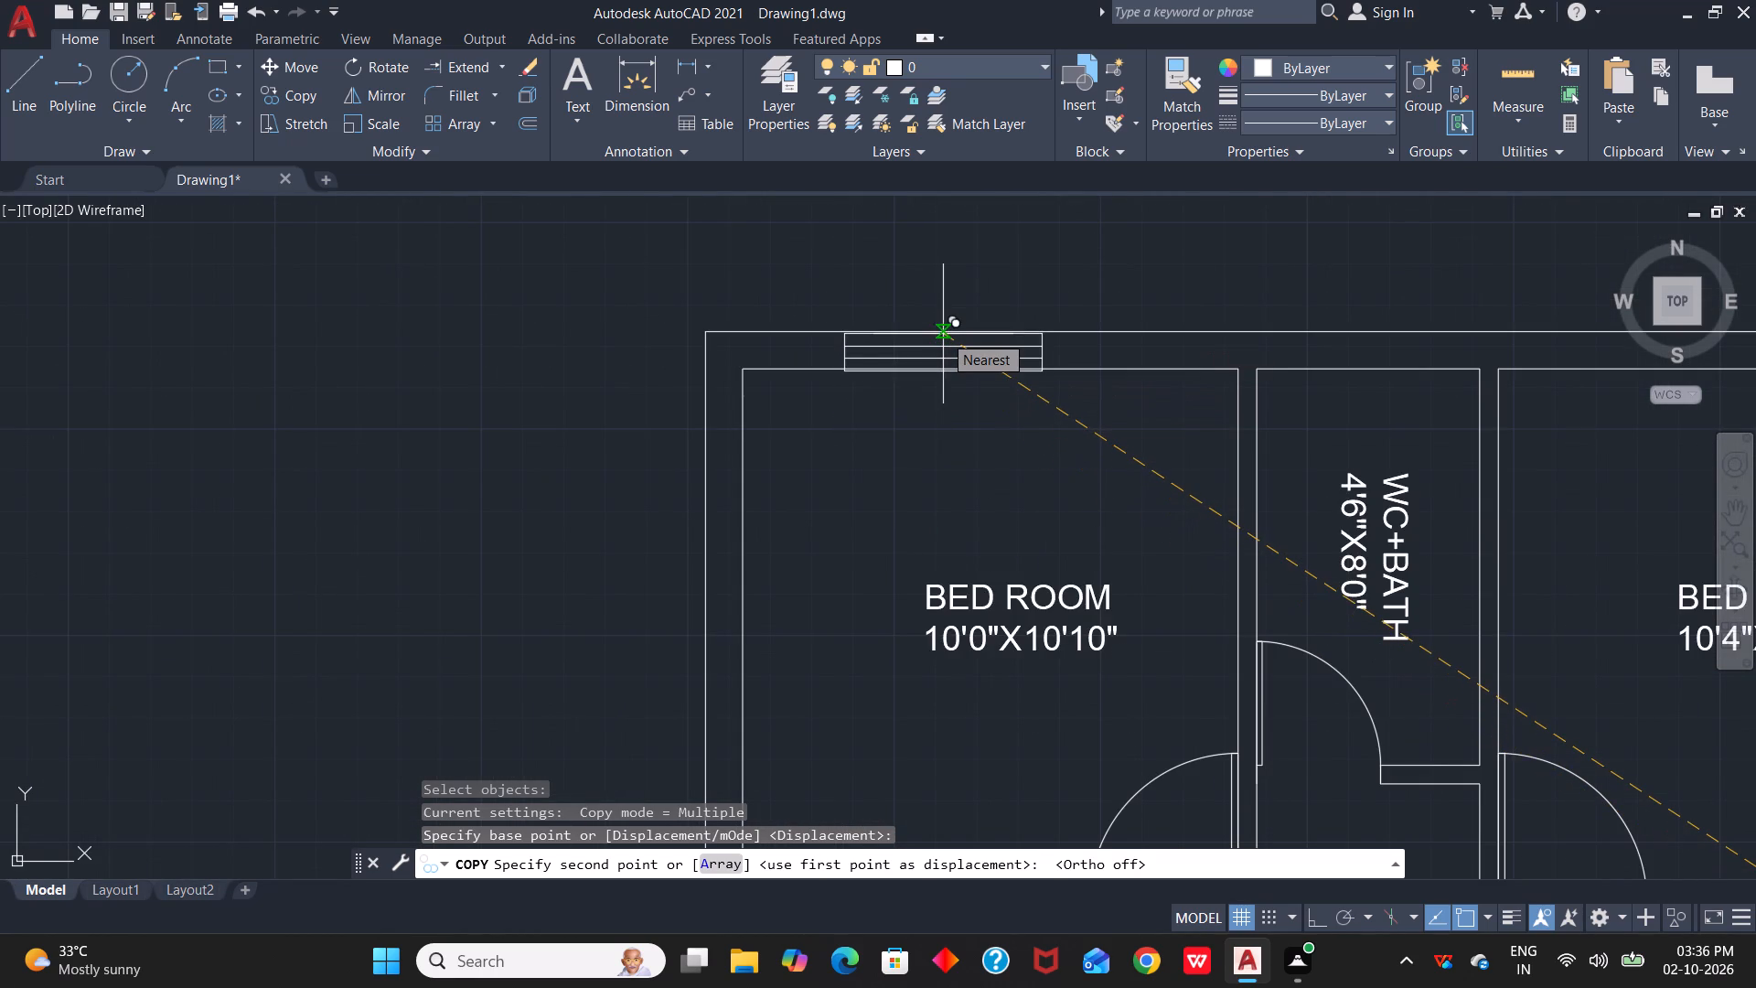
scroll(943, 334, "up", 2)
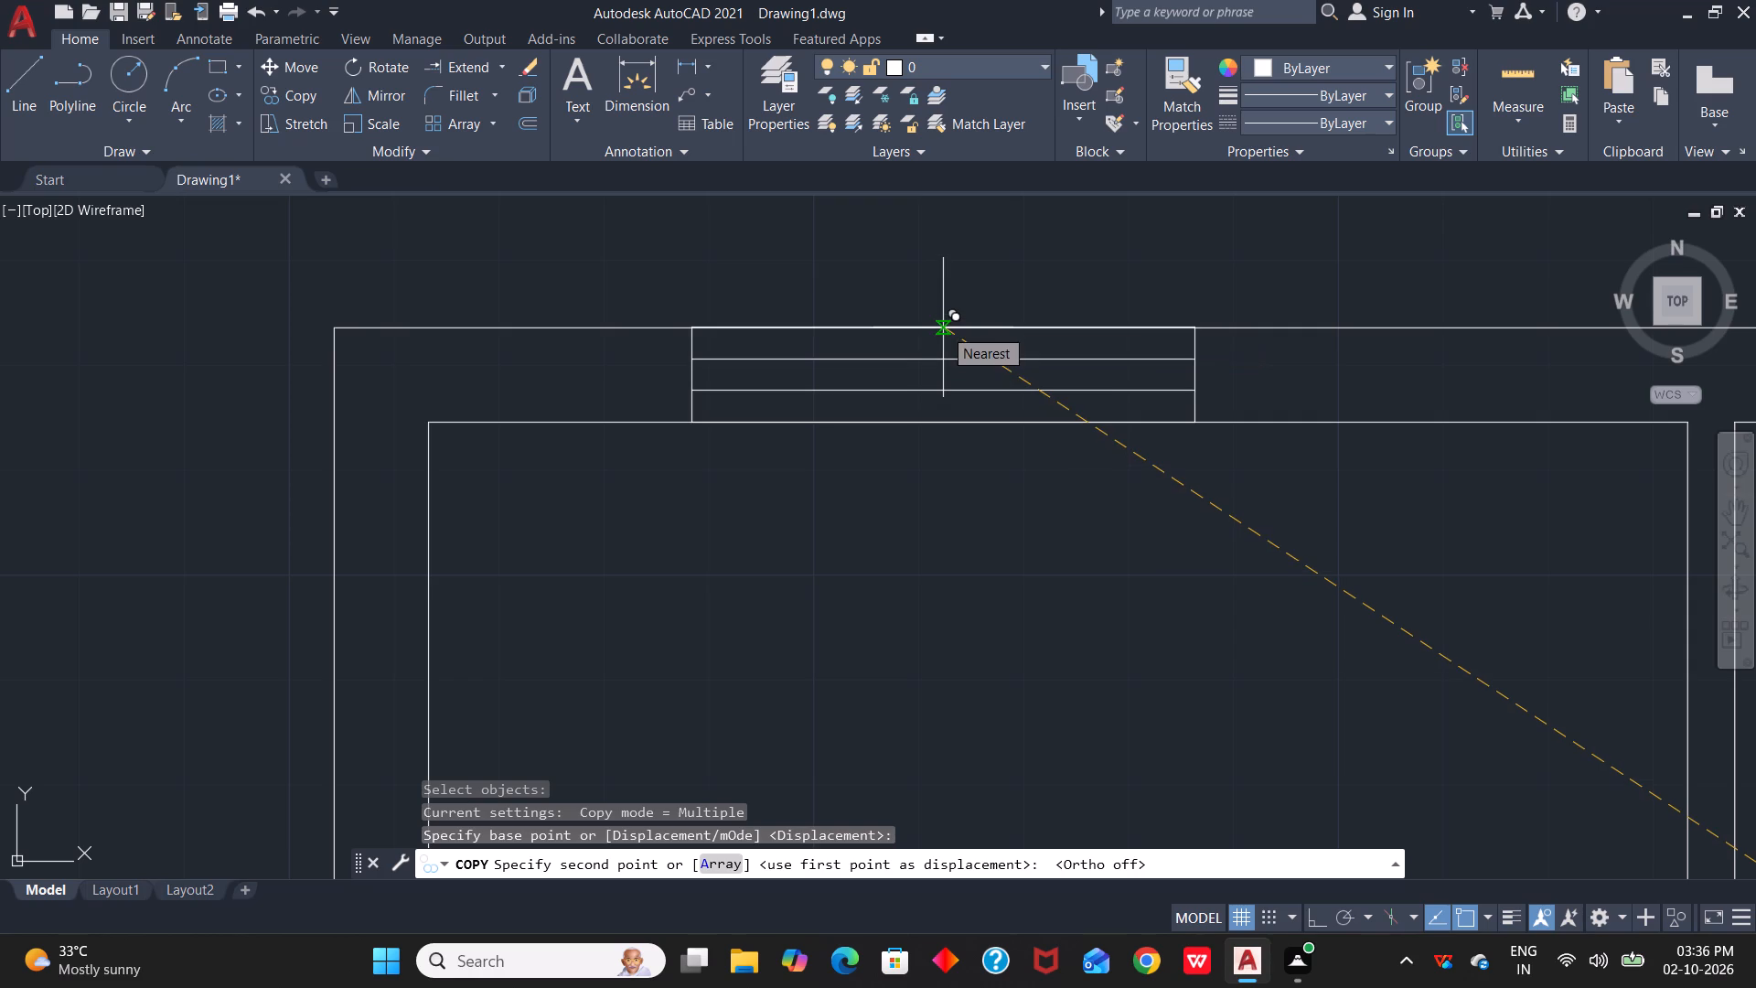
left_click(943, 328)
Place another window copy on the north outer wall above the 10'4"X10'10" bedroom.
scroll(1014, 532, "down", 3)
middle_click_drag(1478, 530, 1428, 530)
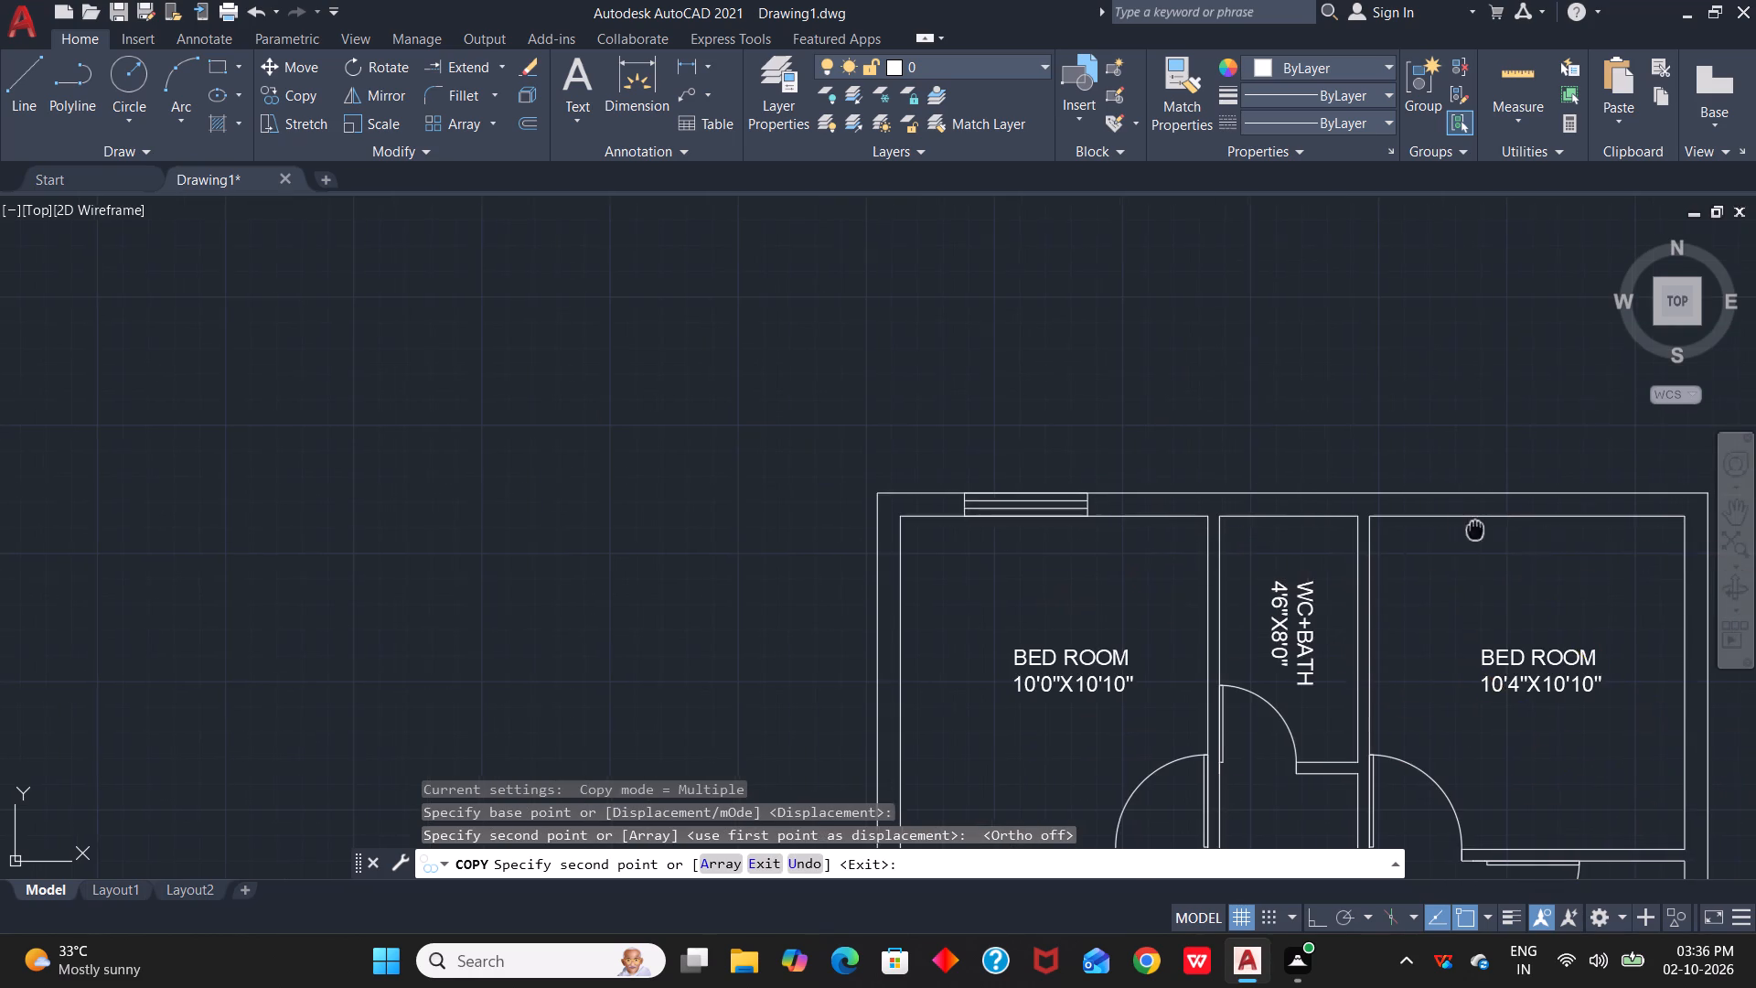
middle_click_drag(1428, 530, 931, 512)
scroll(961, 525, "up", 1)
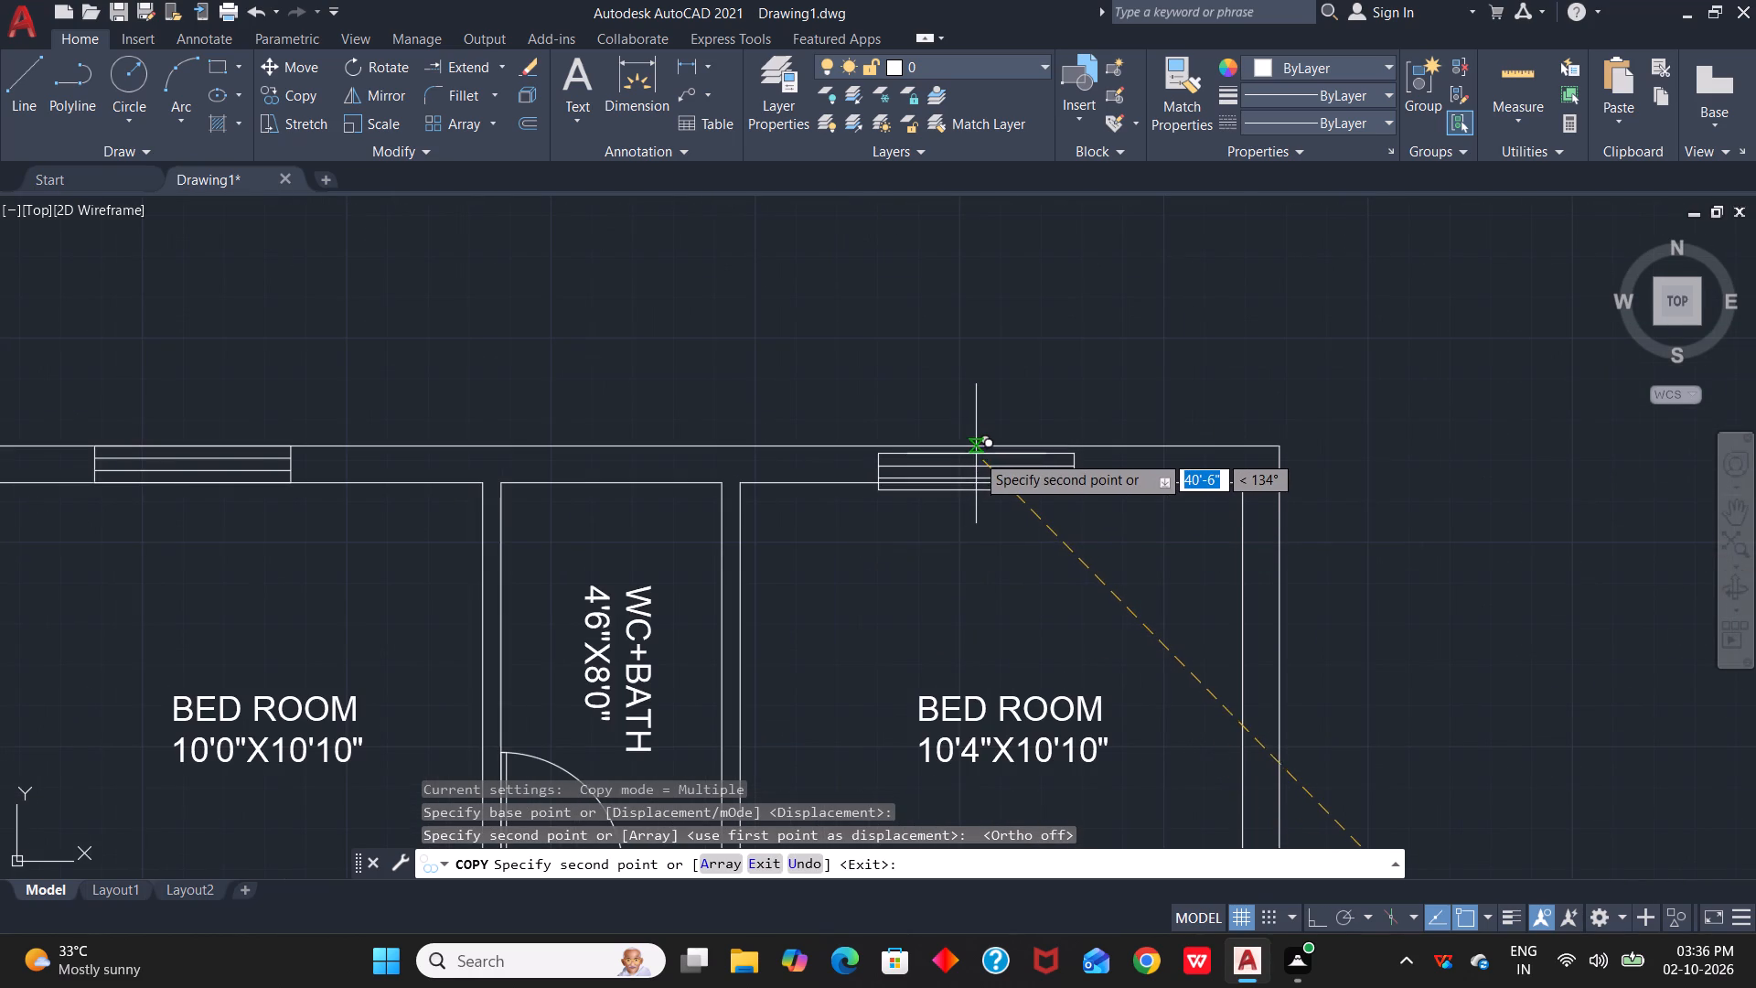
scroll(978, 452, "up", 2)
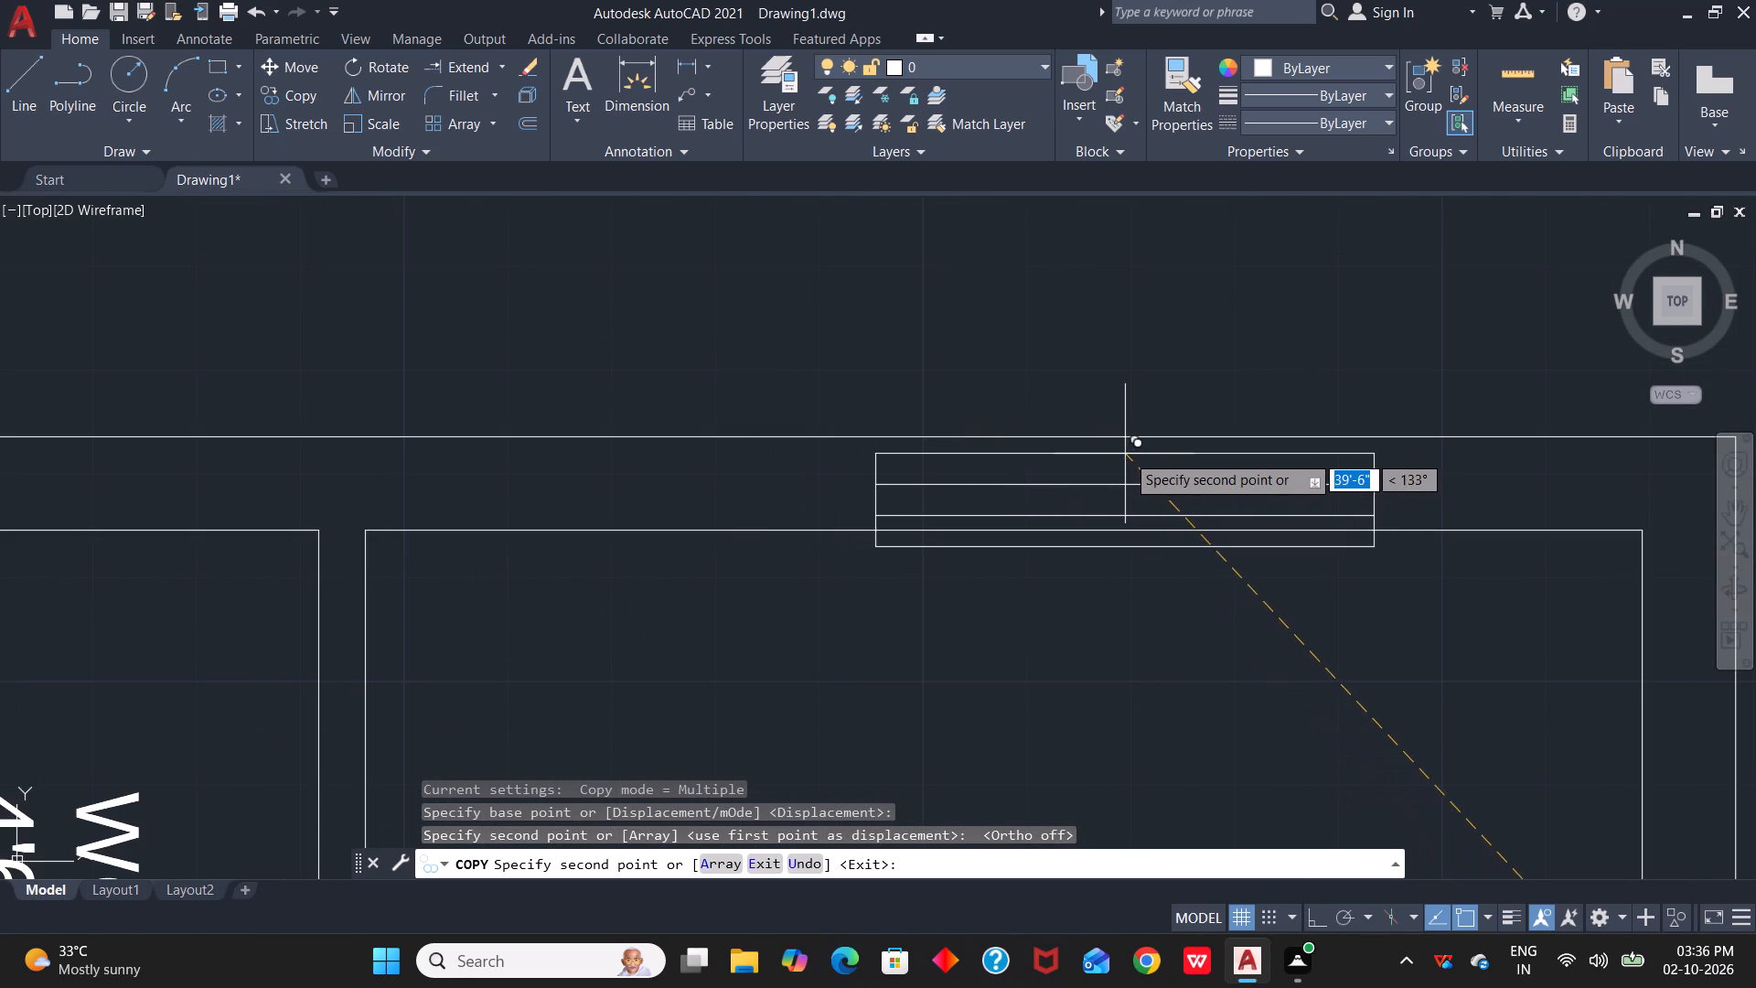
left_click(1064, 438)
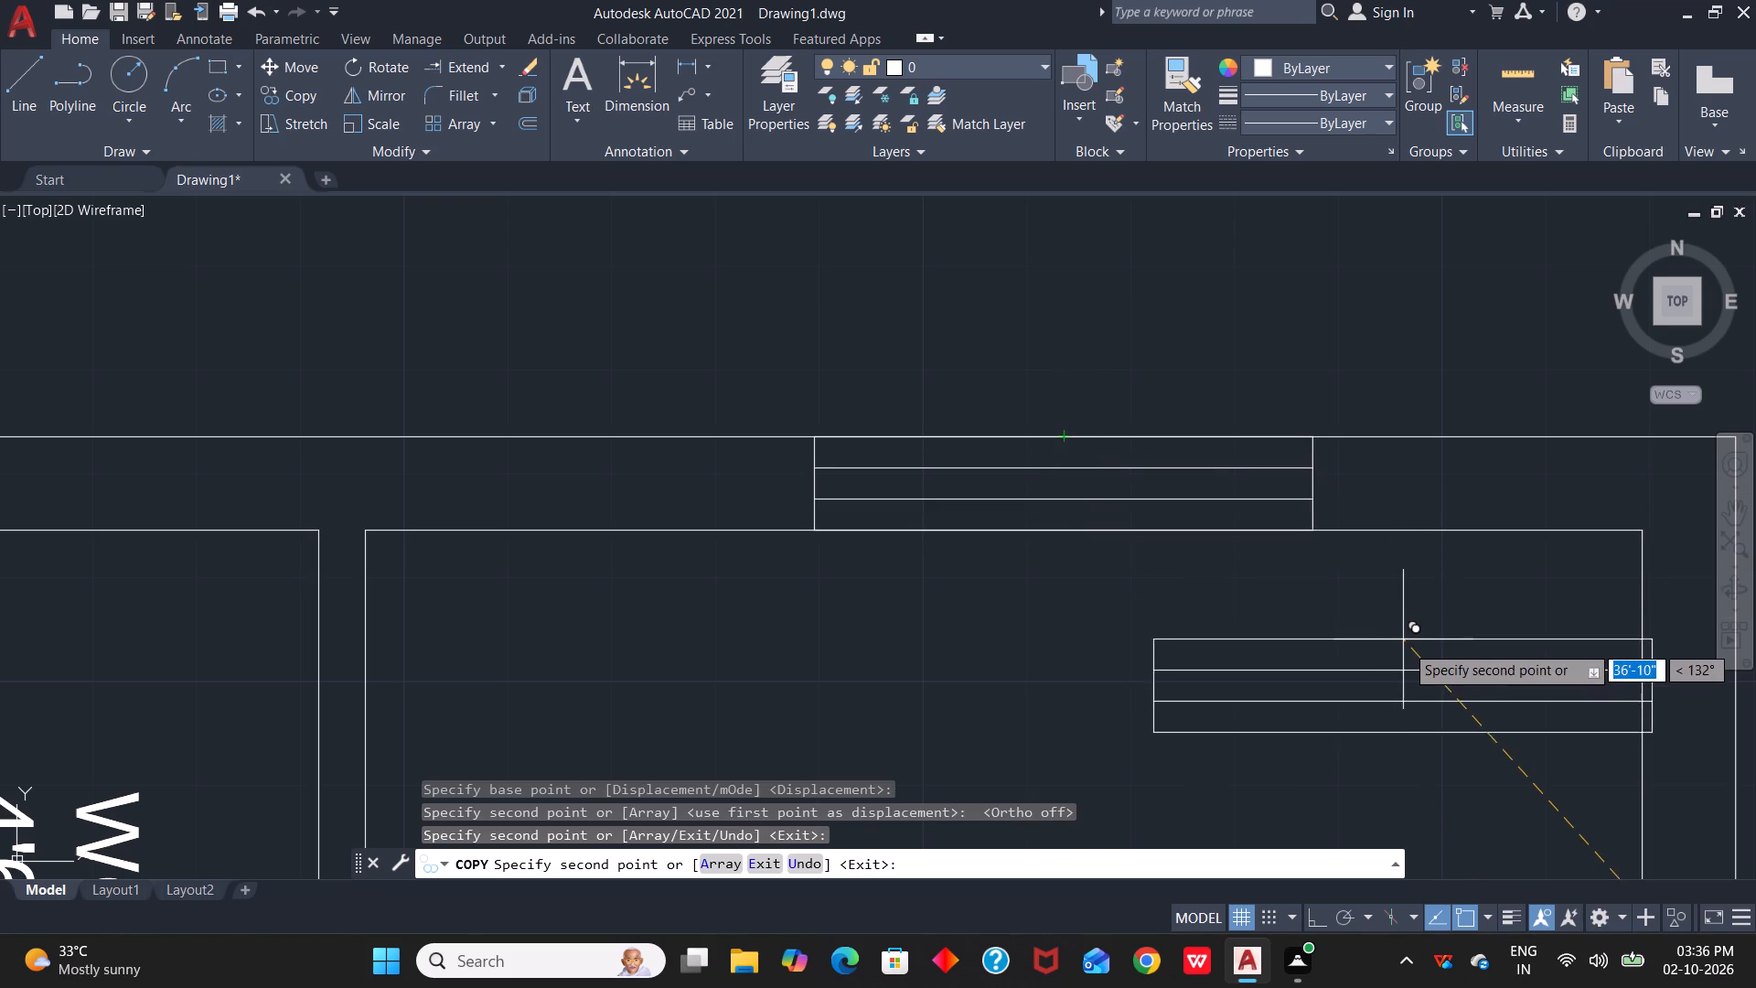
Place another window copy on the south outer wall below the south 10'0"X10'10" bedroom.
scroll(1405, 644, "down", 2)
middle_click_drag(1326, 728, 1459, 313)
scroll(1391, 370, "down", 2)
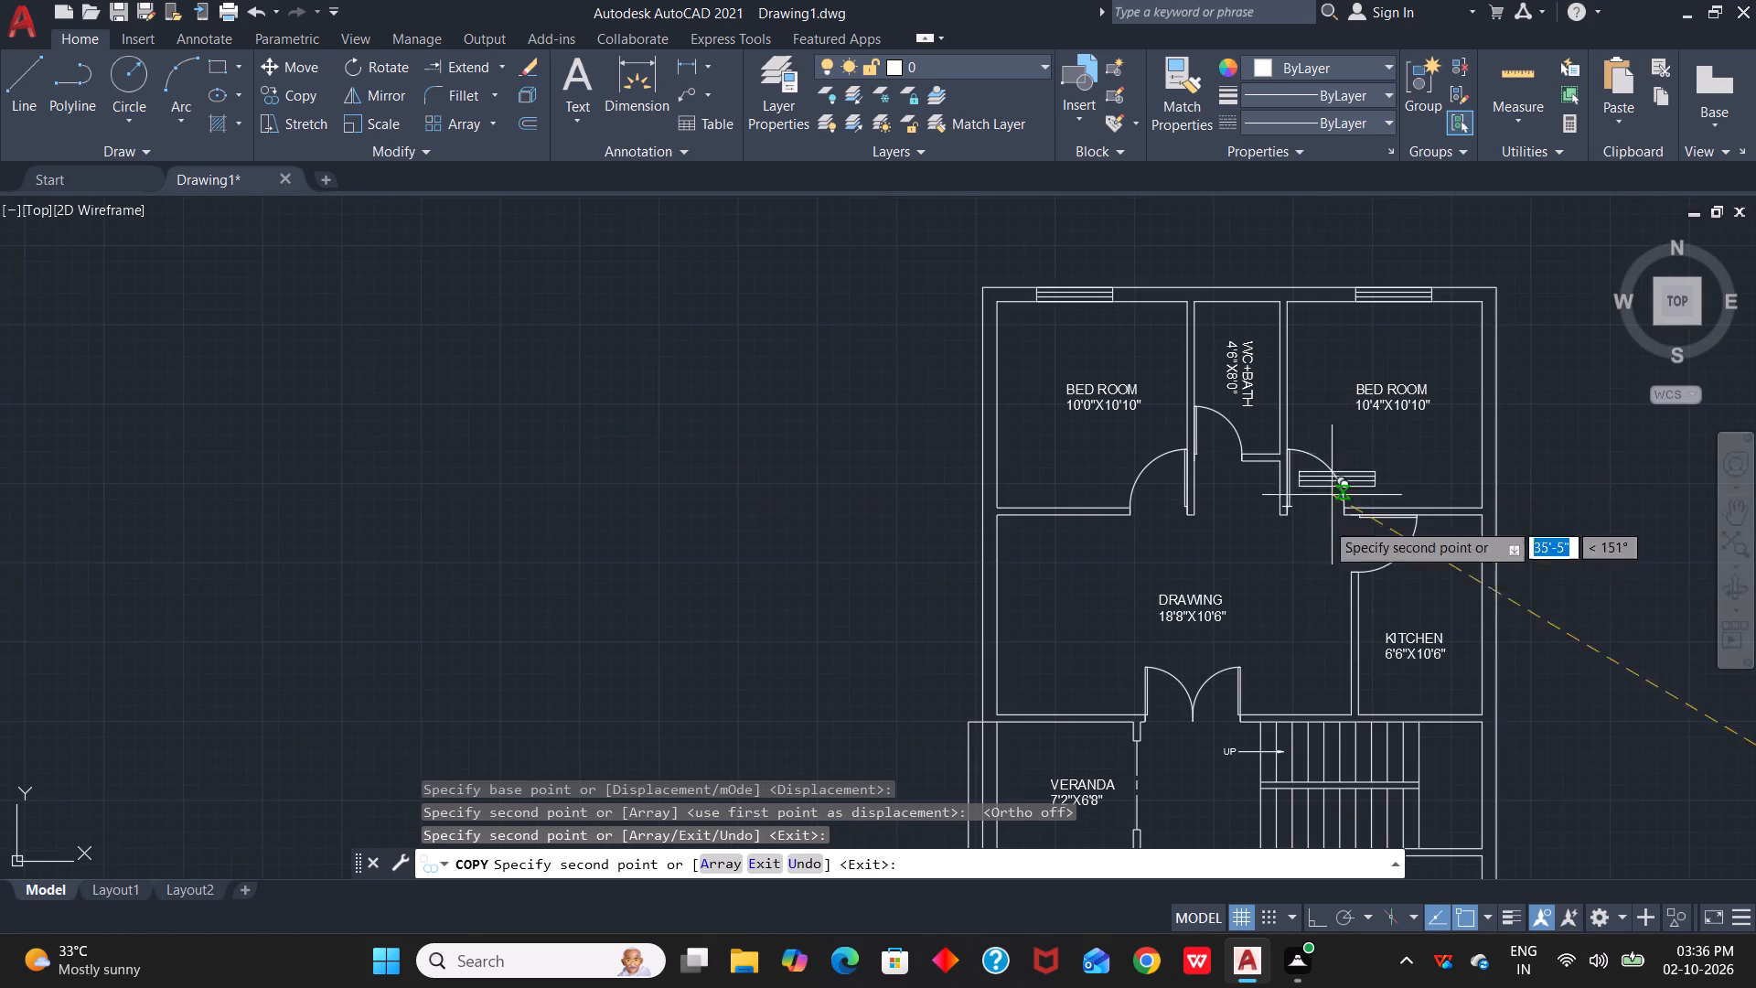
middle_click_drag(1108, 725, 1248, 352)
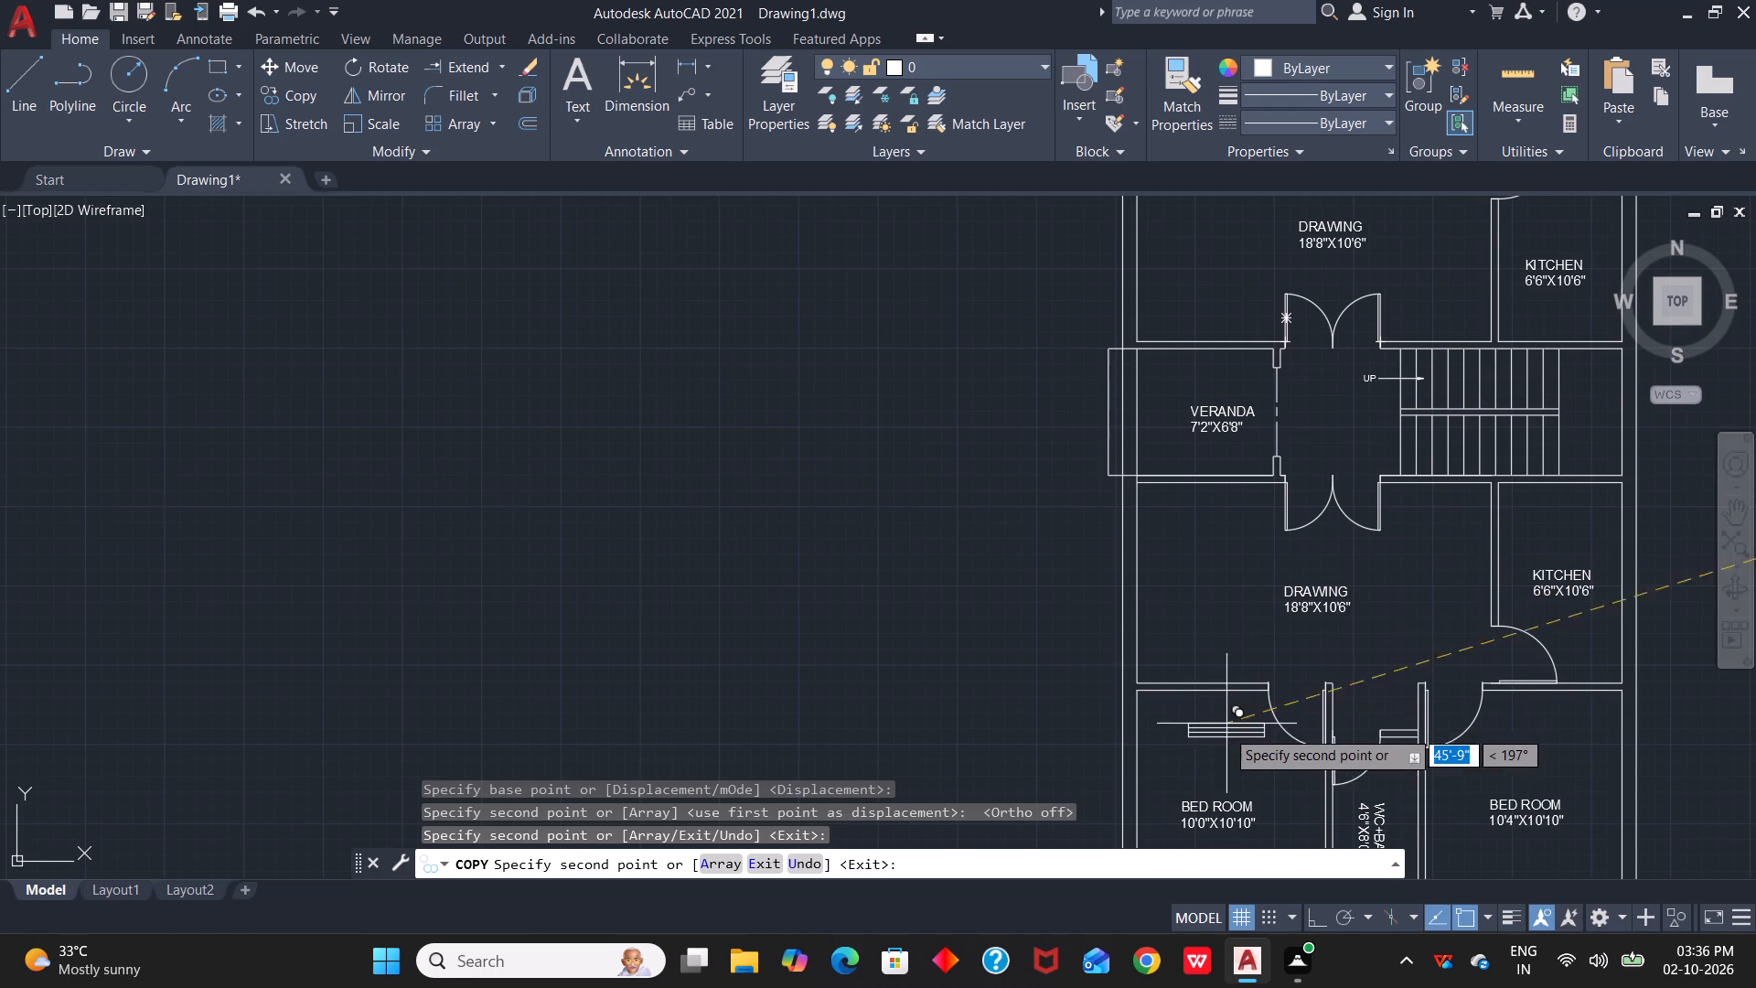
scroll(1205, 715, "down", 1)
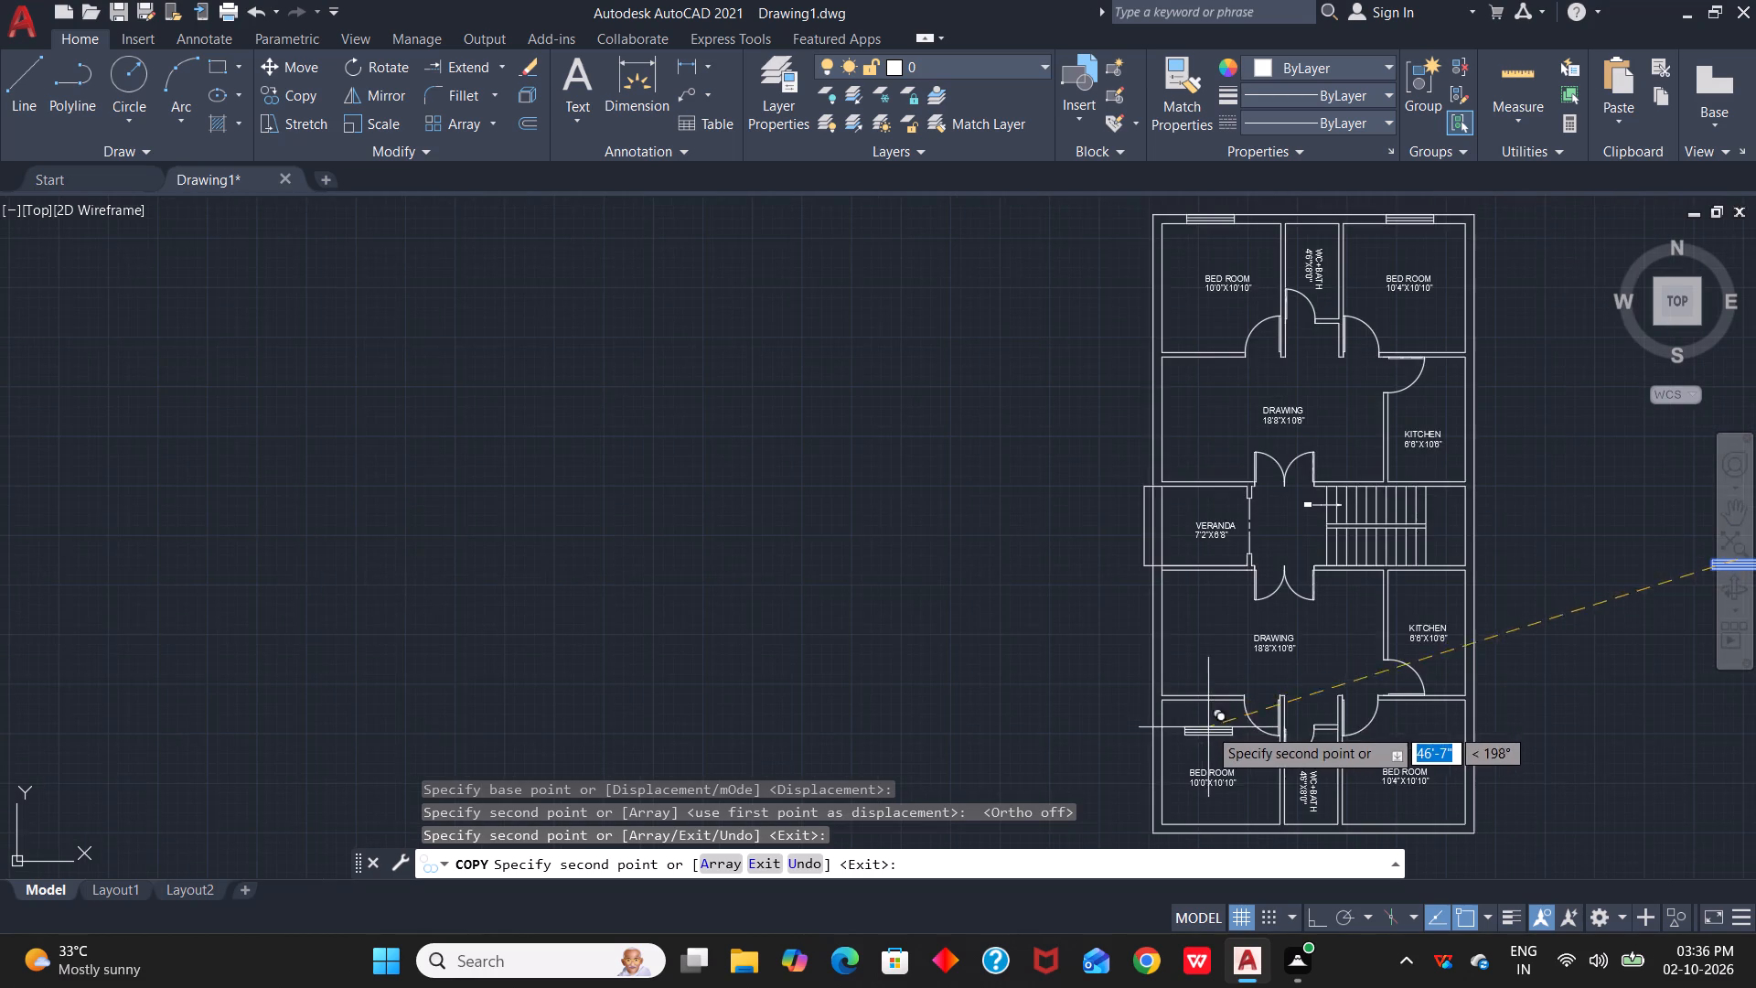
middle_click_drag(1208, 727, 1240, 339)
scroll(1242, 467, "up", 3)
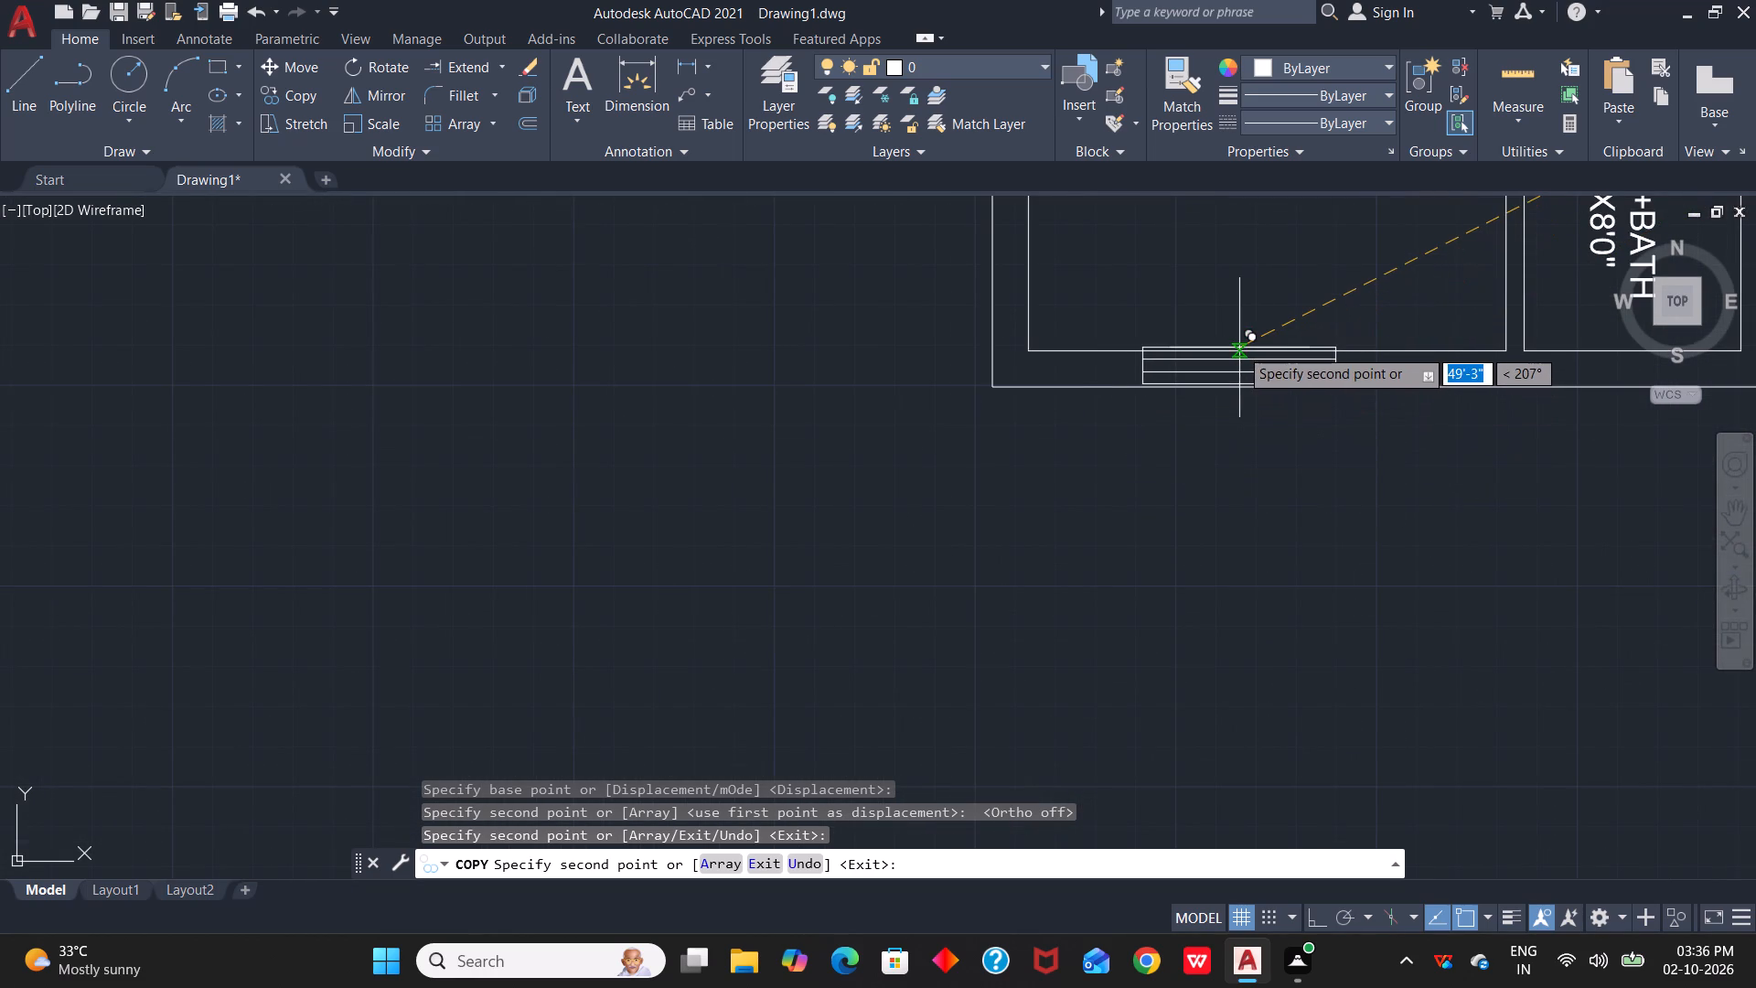
scroll(1238, 351, "up", 1)
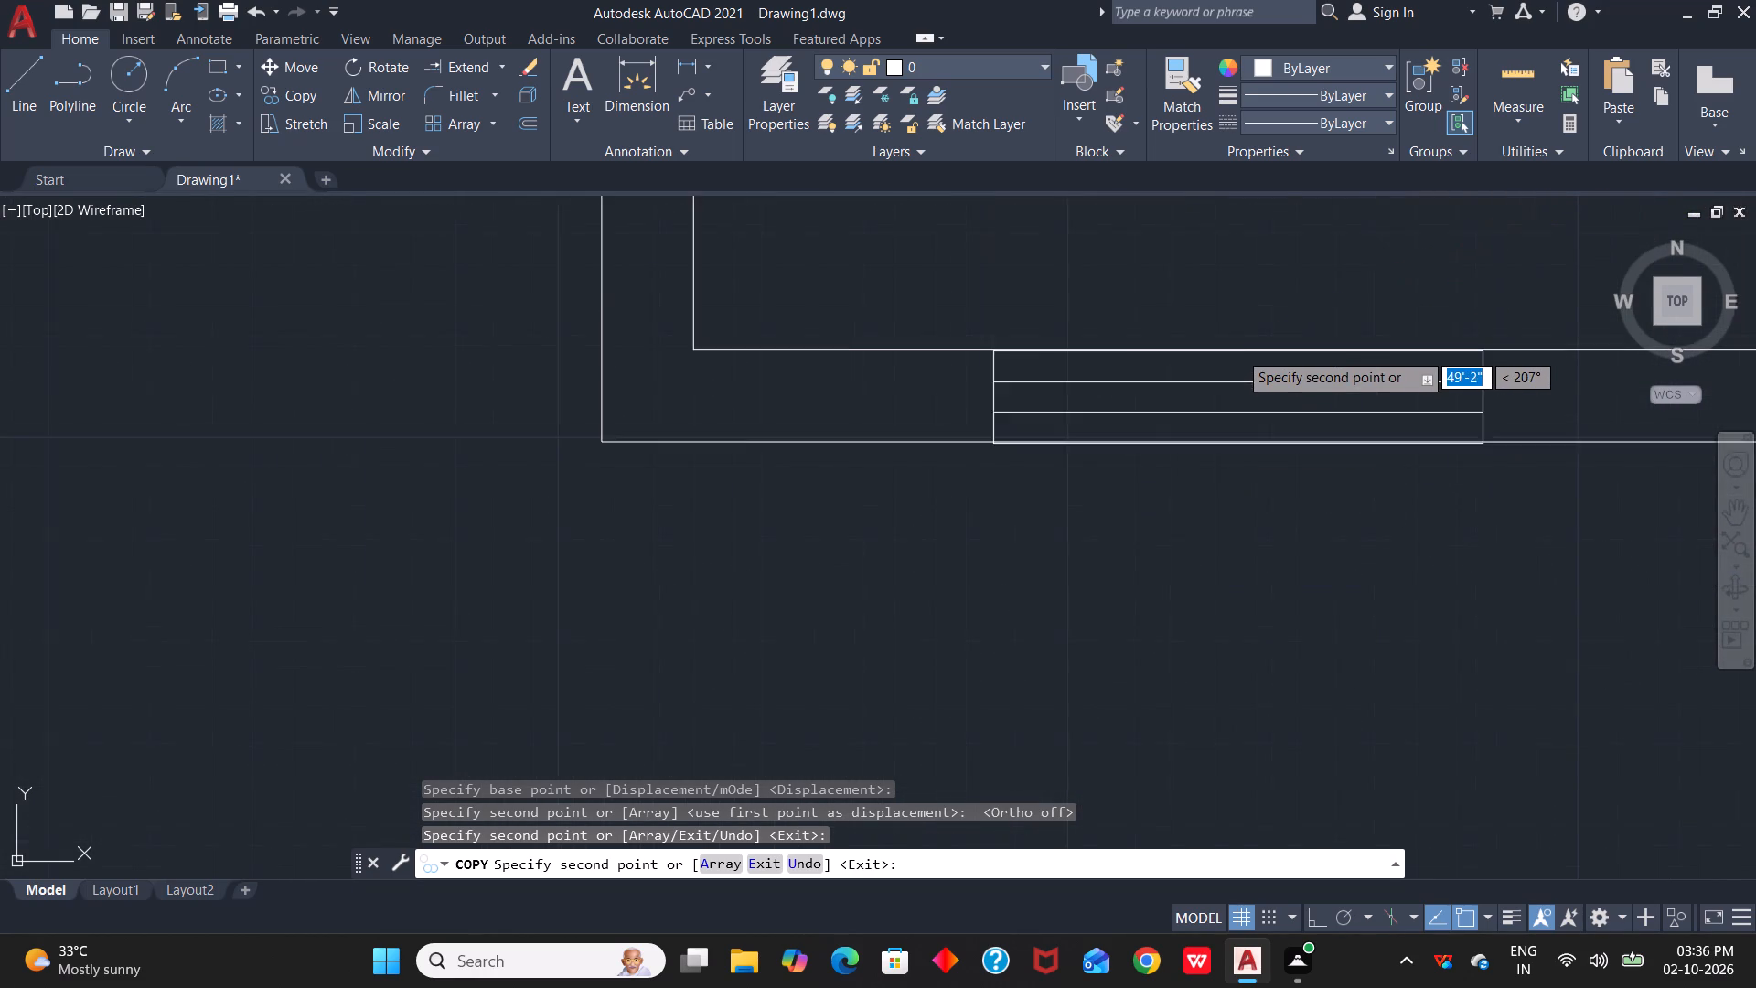
scroll(1238, 351, "up", 2)
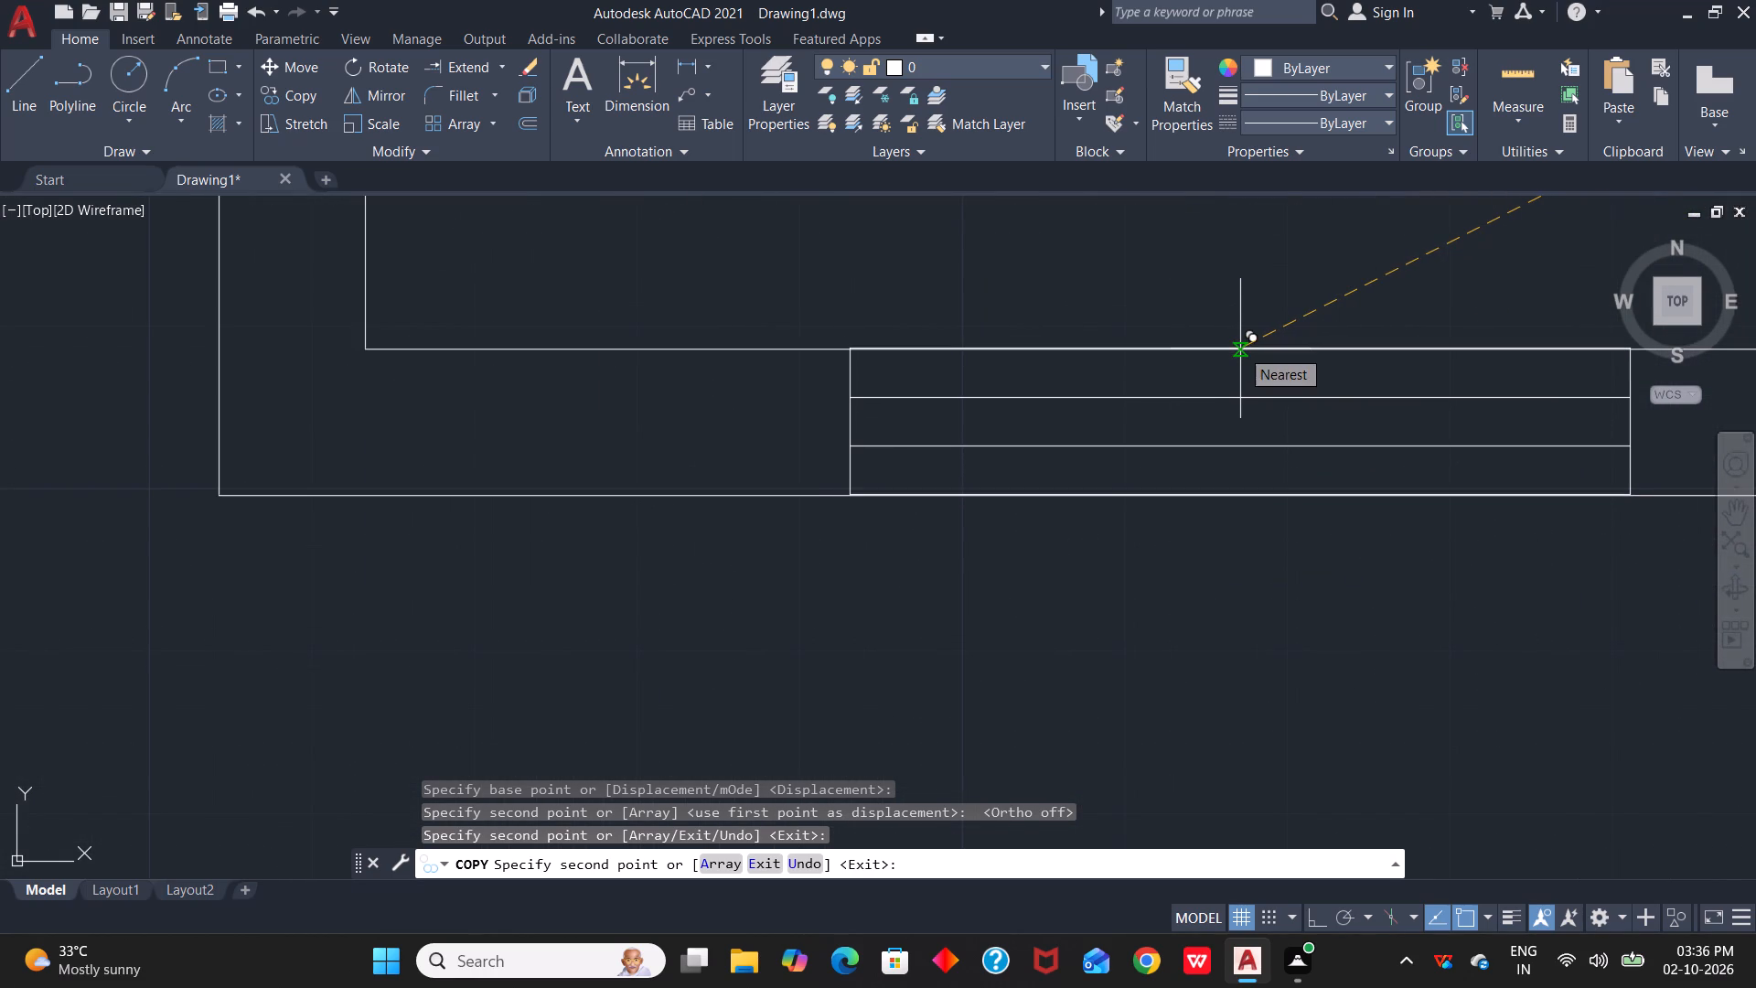
left_click(1240, 349)
Place a window copy on the south outer wall below the south 10'4"X10'10" bedroom and finish copying.
scroll(1523, 507, "down", 3)
middle_click_drag(1526, 508, 560, 371)
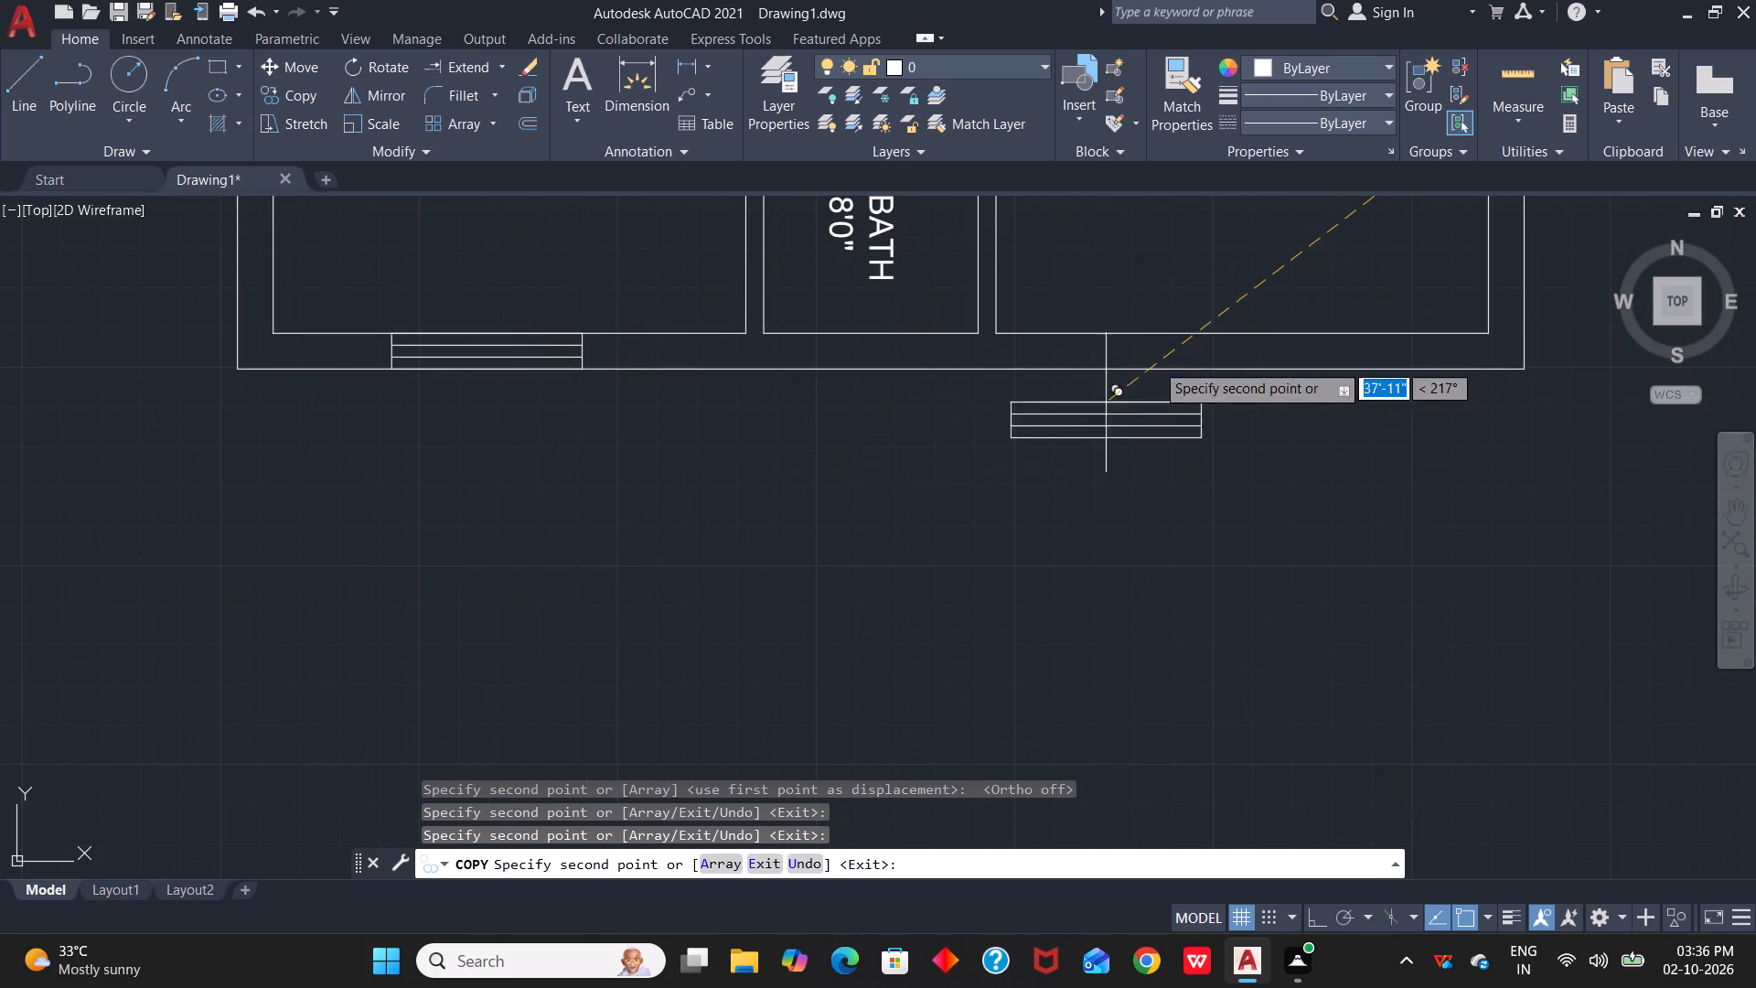
scroll(1283, 334, "up", 3)
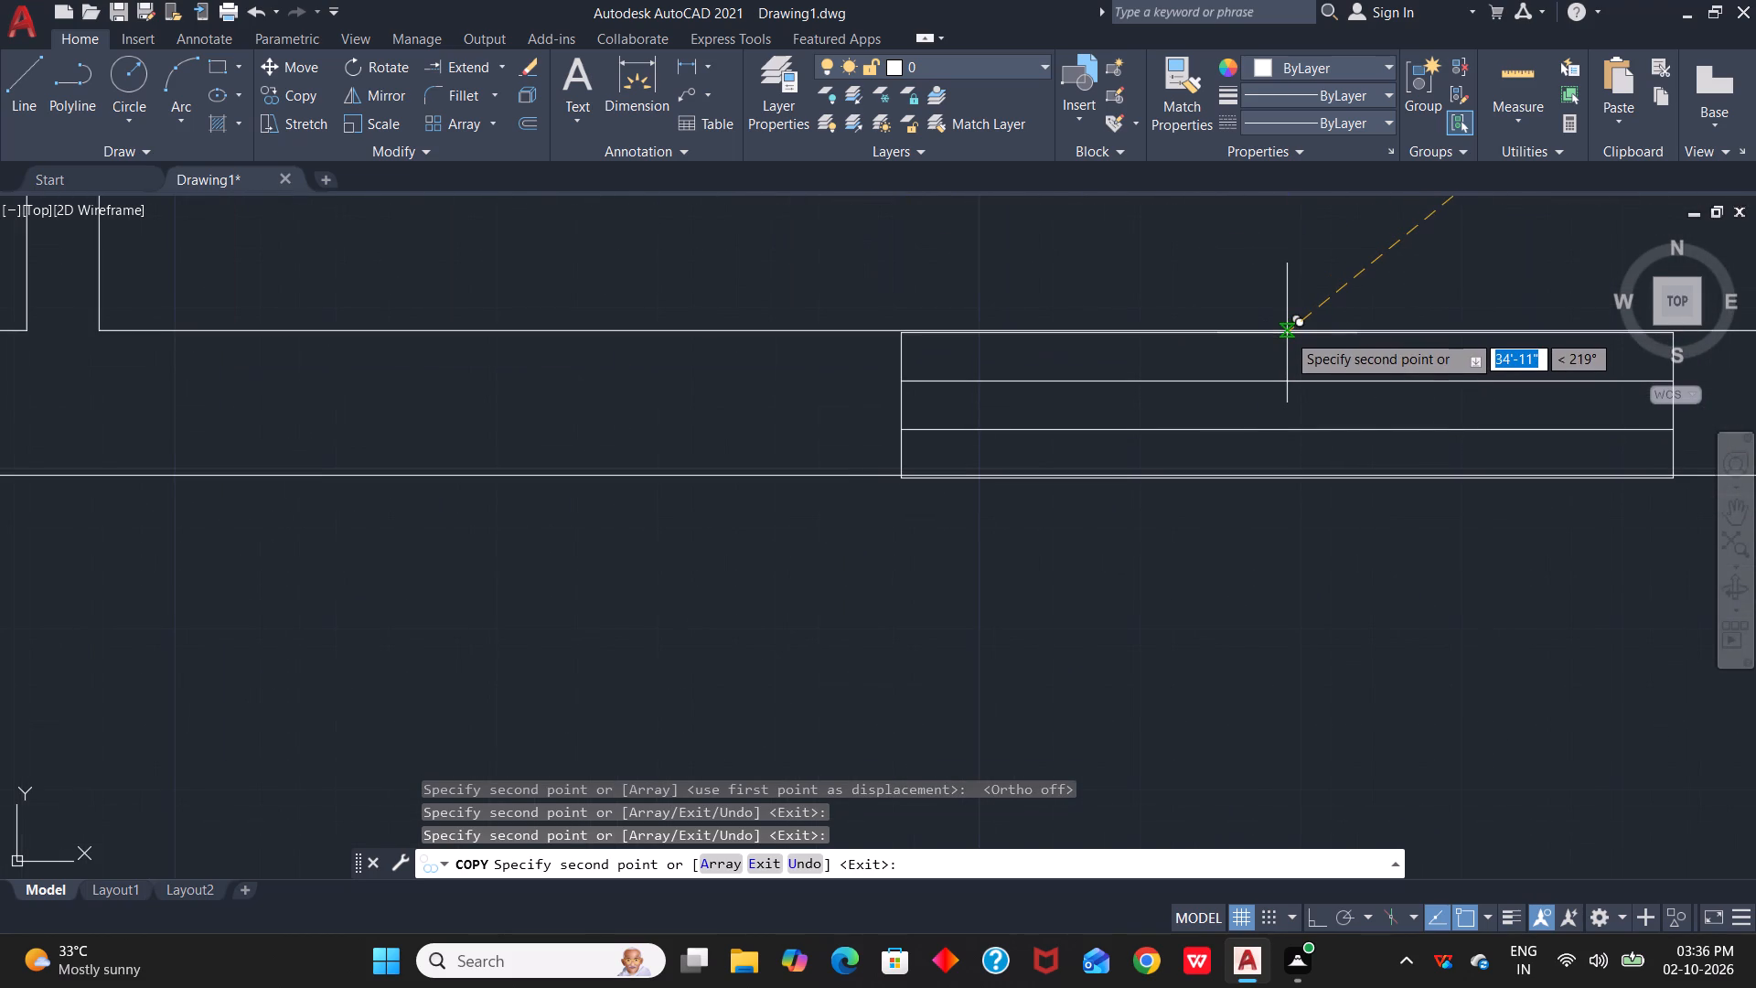
left_click(1287, 333)
scroll(1354, 448, "down", 4)
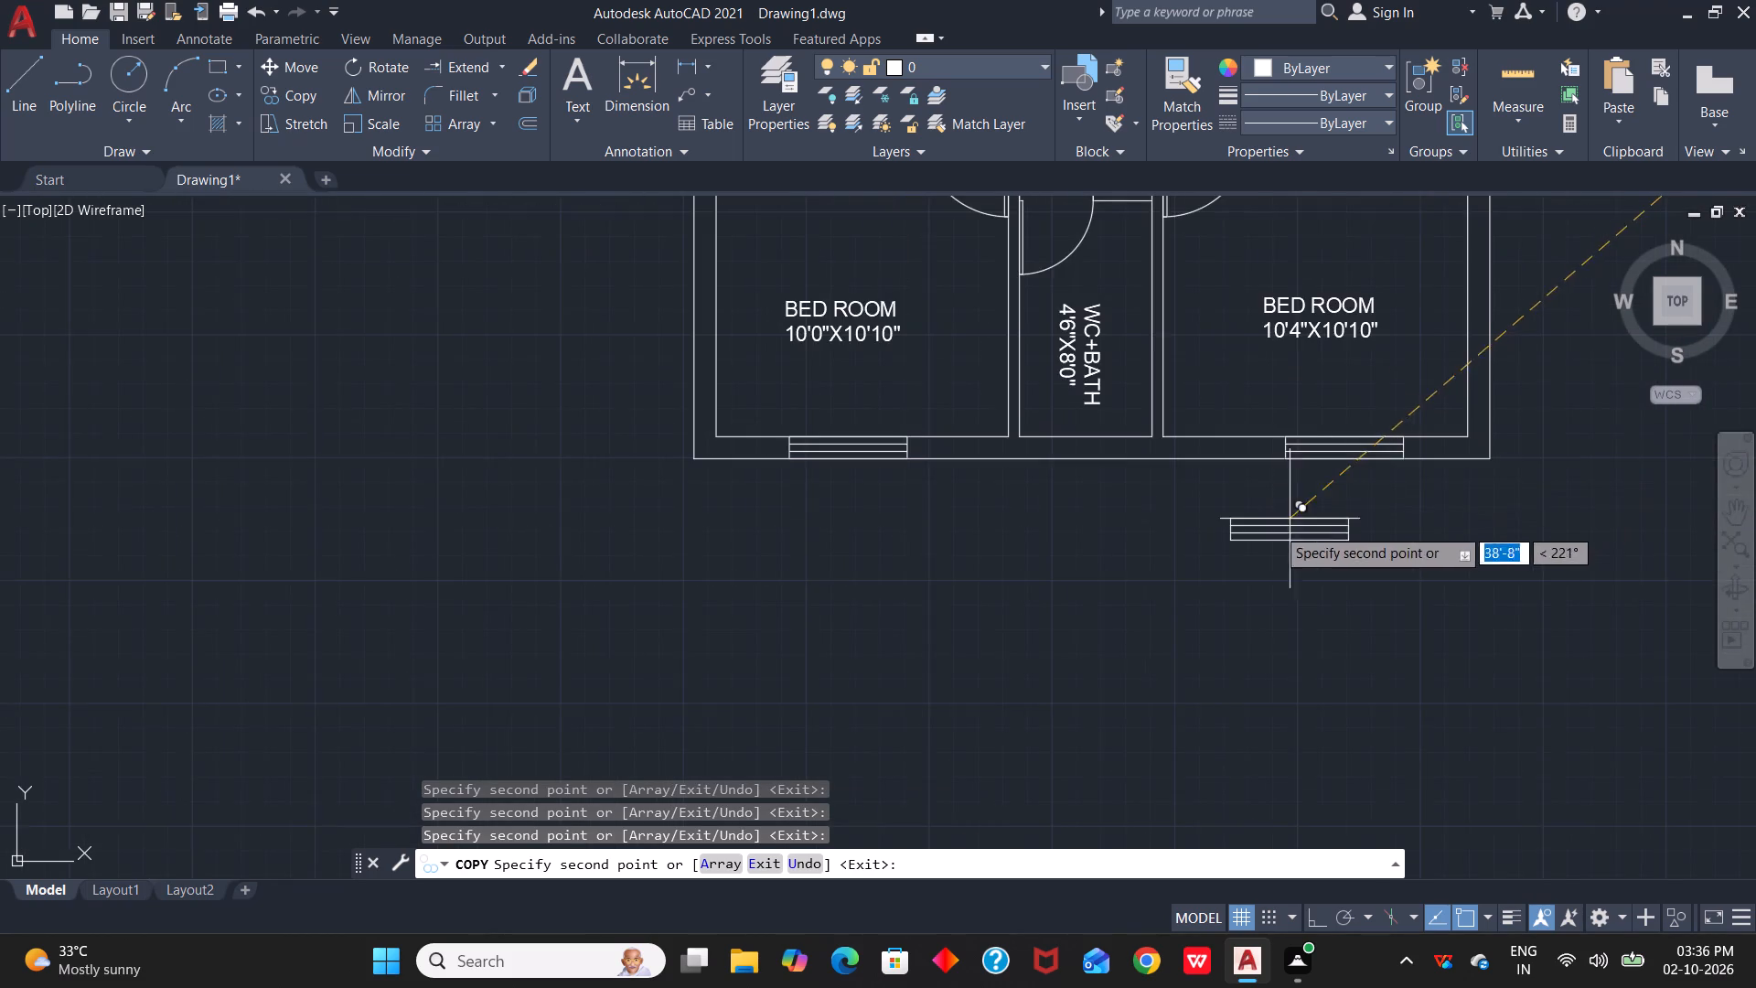
scroll(1192, 554, "down", 1)
key("Escape")
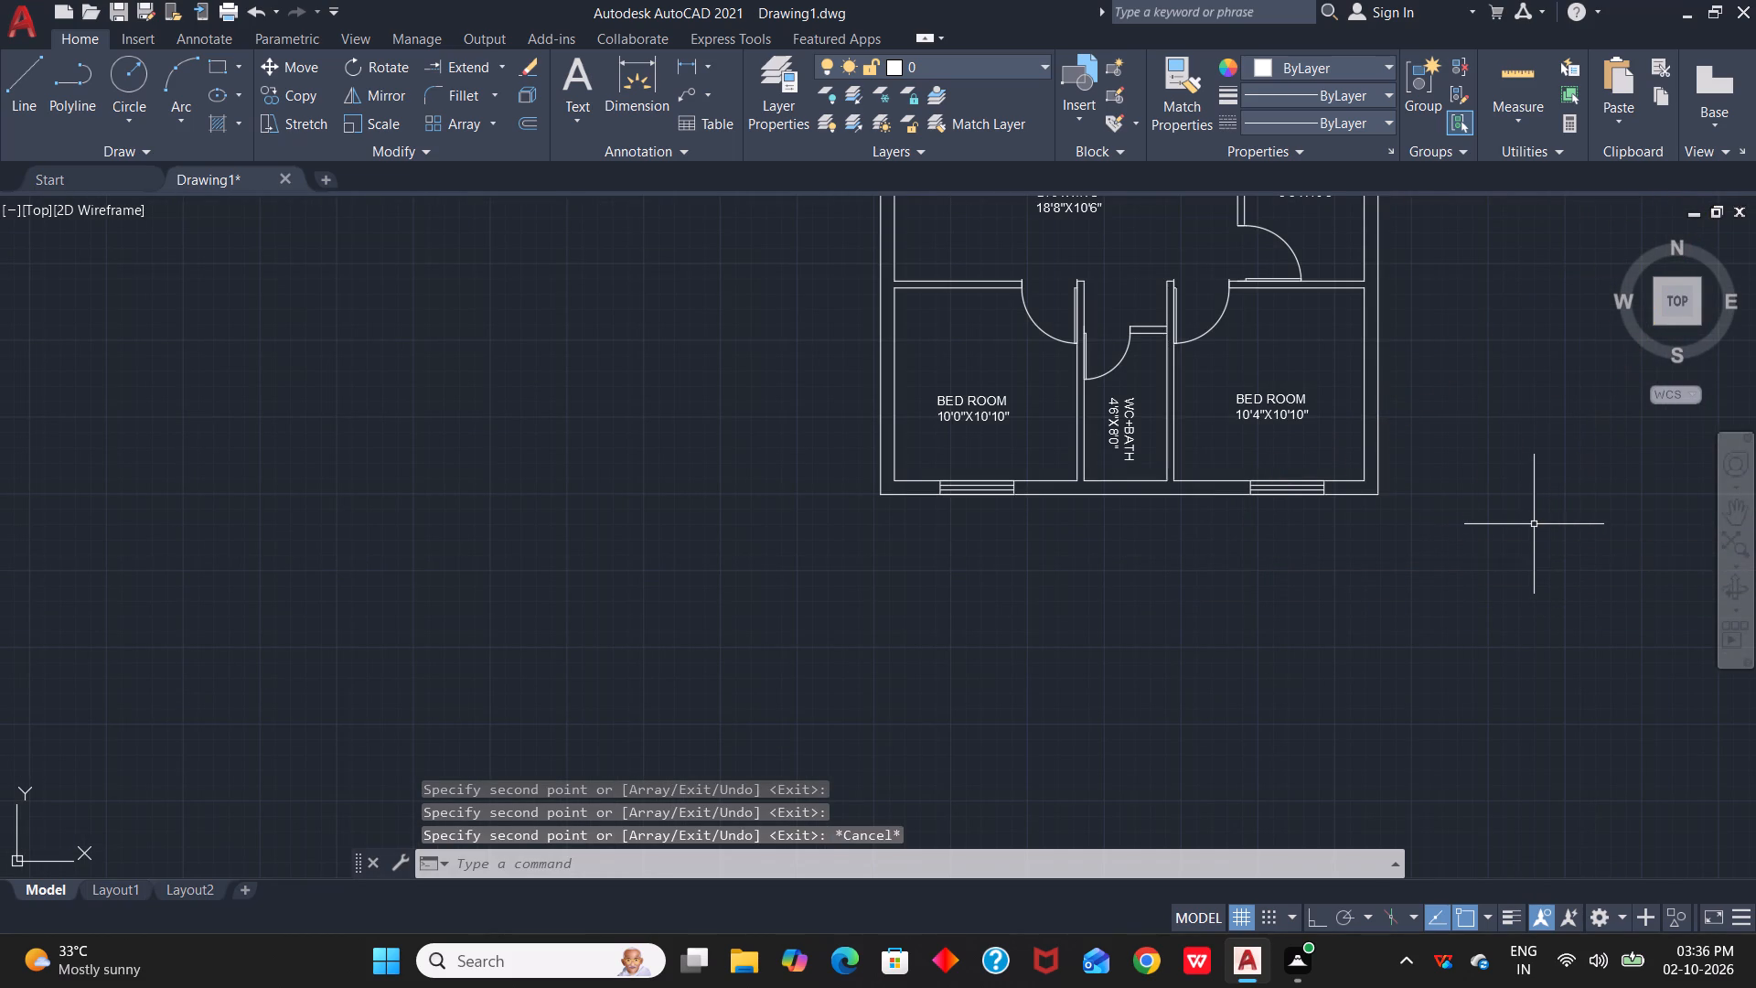
Rotate the spare window group outside the plan by 270° about its upper-left corner, using Ortho for the angle only.
scroll(1534, 524, "down", 3)
middle_click_drag(1532, 524, 1122, 590)
scroll(1159, 447, "up", 2)
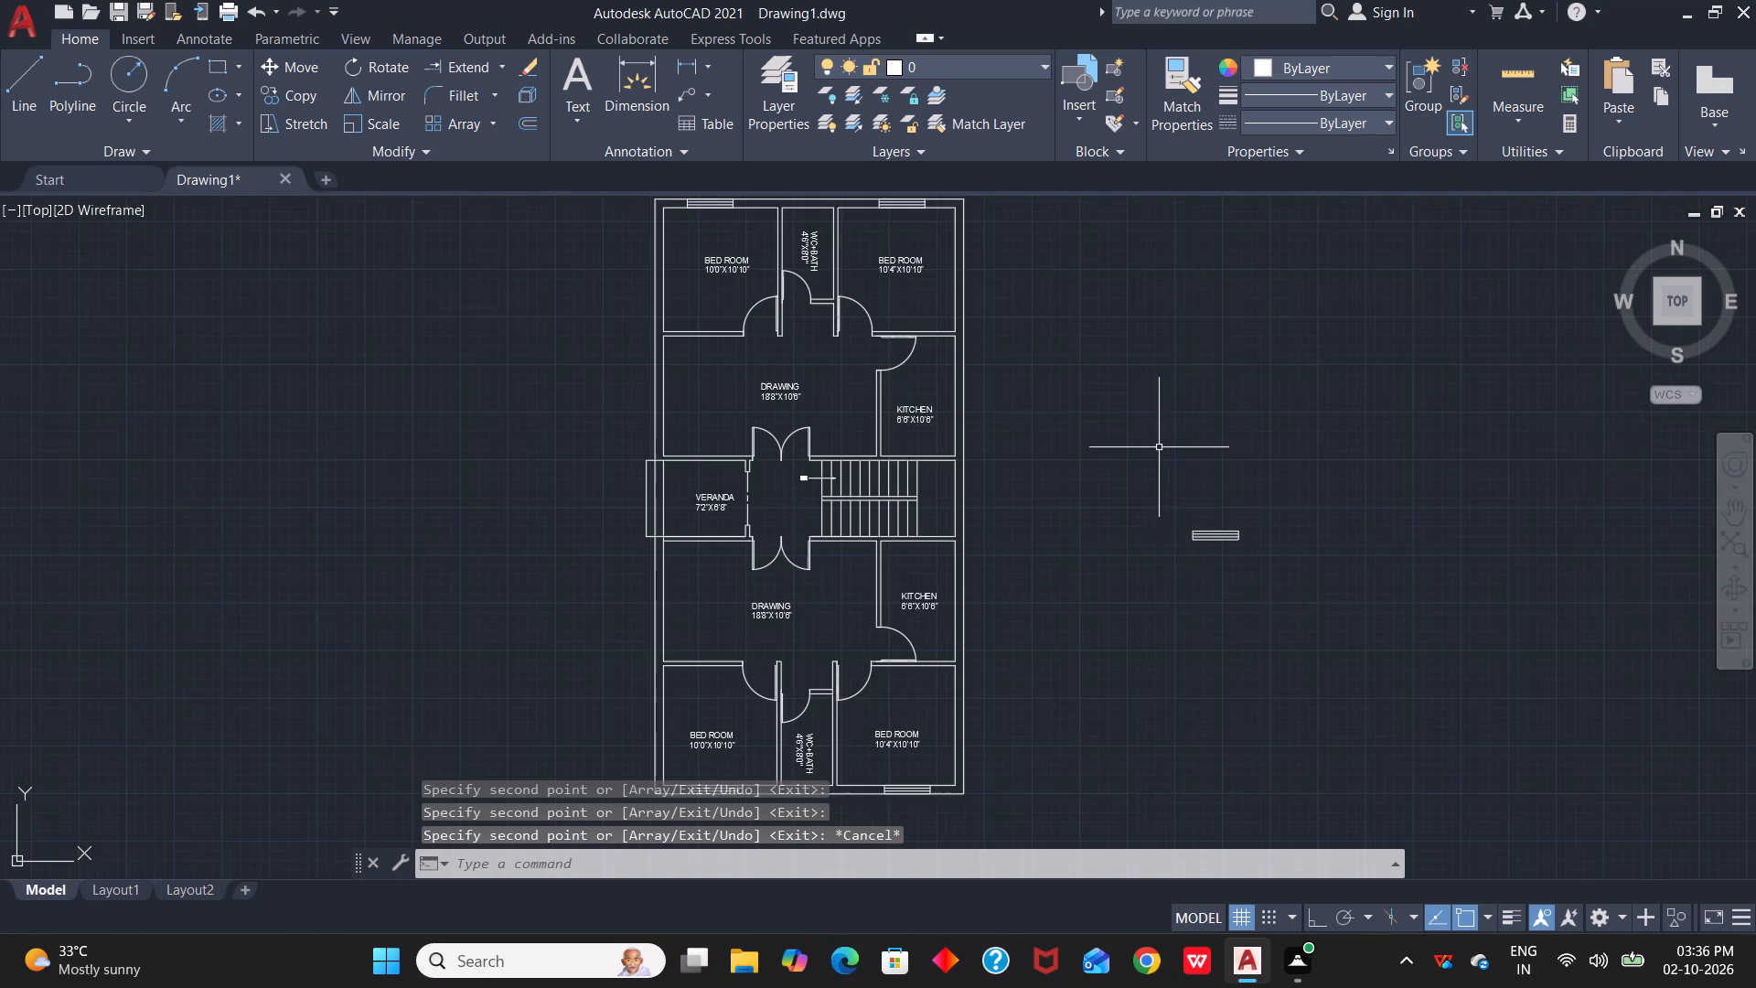
left_click_drag(1157, 490, 1180, 519)
left_click(1316, 584)
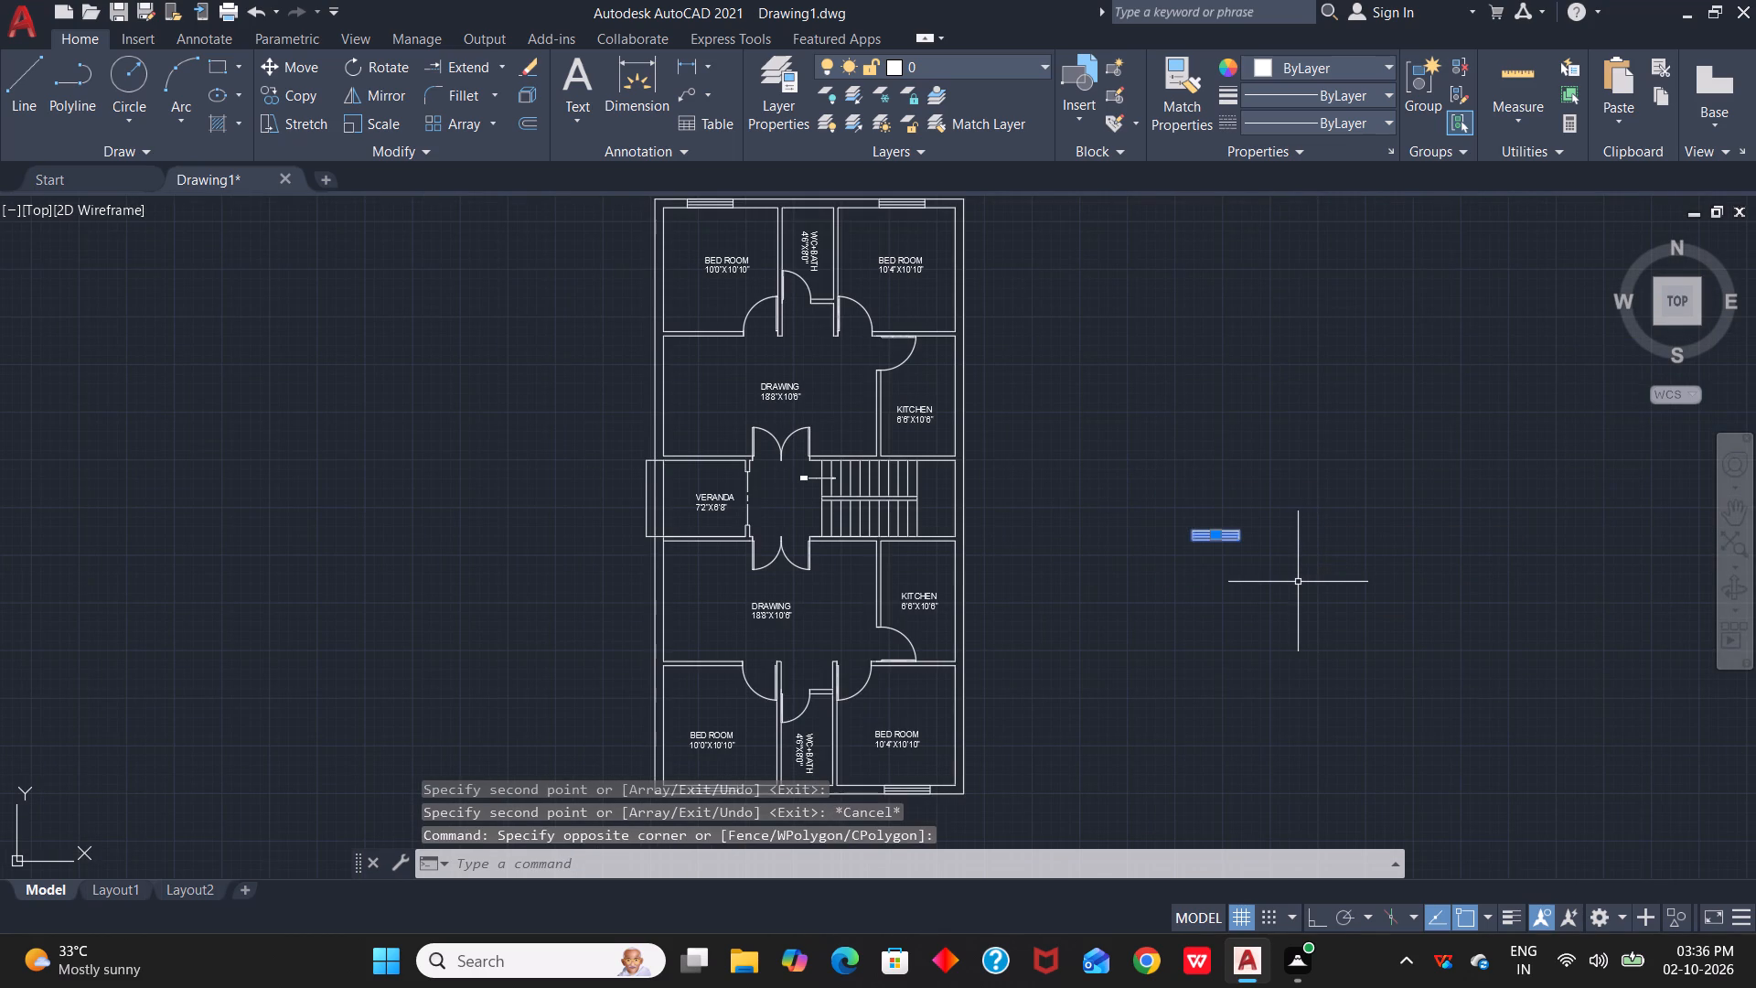
type("RO")
key("space")
scroll(1225, 552, "up", 4)
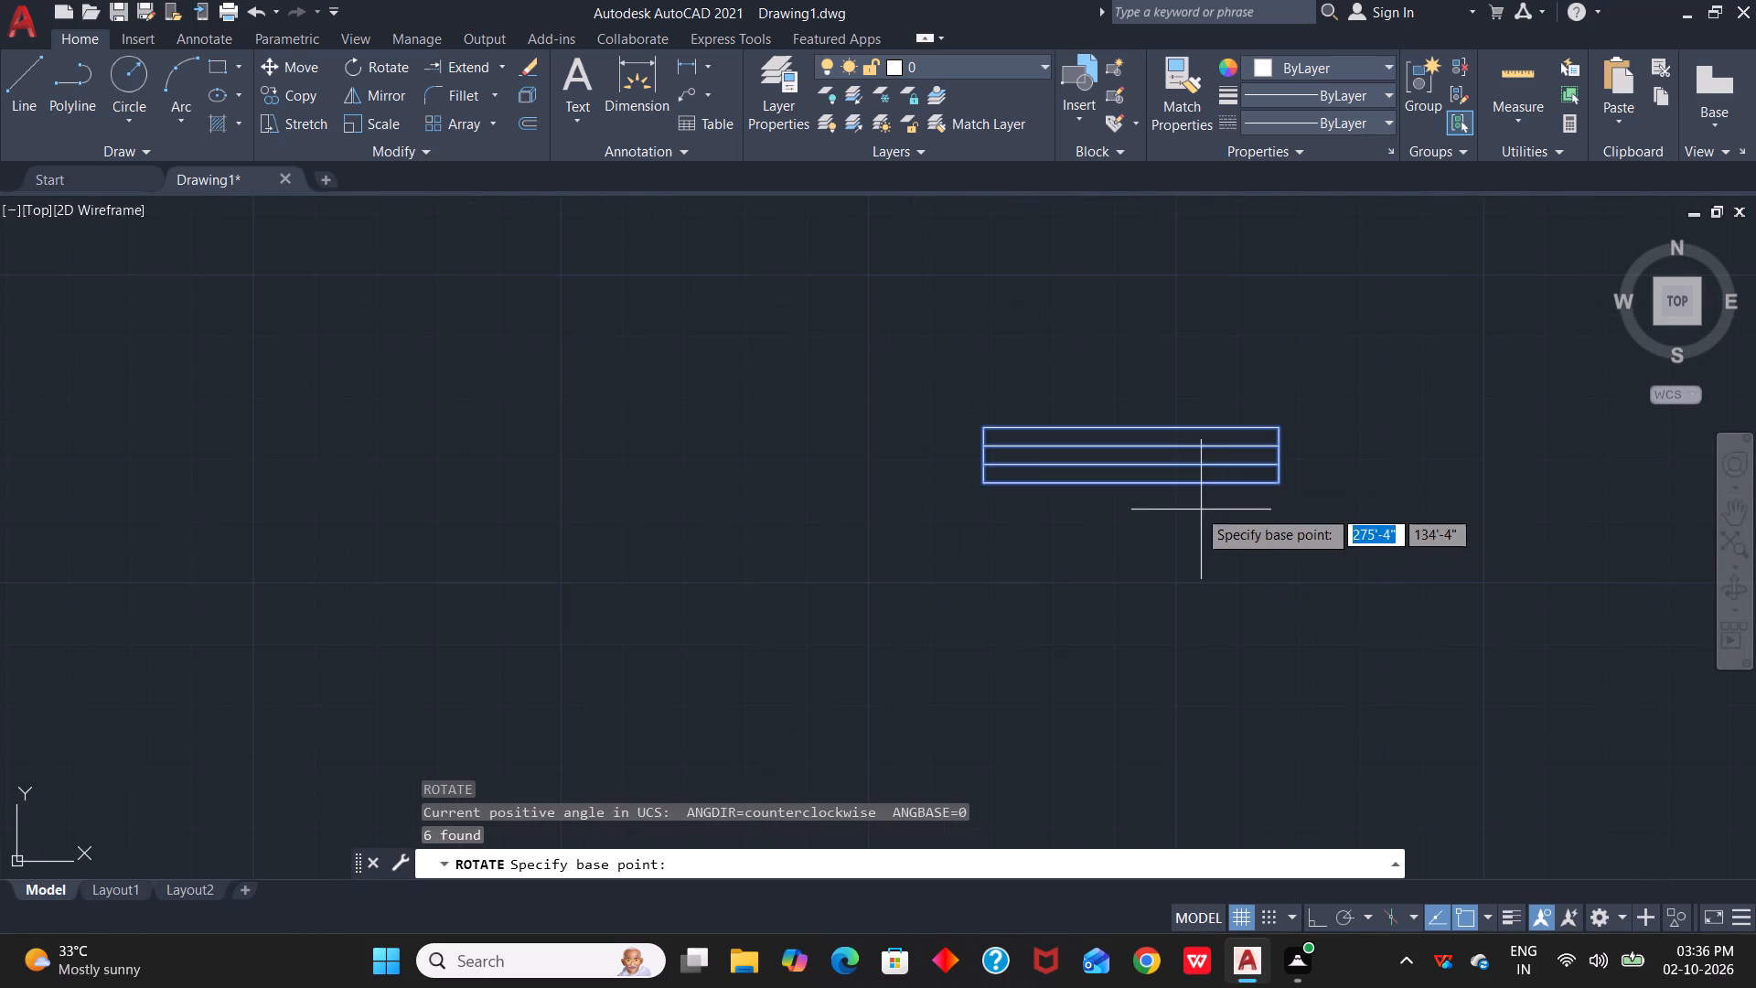
left_click(991, 436)
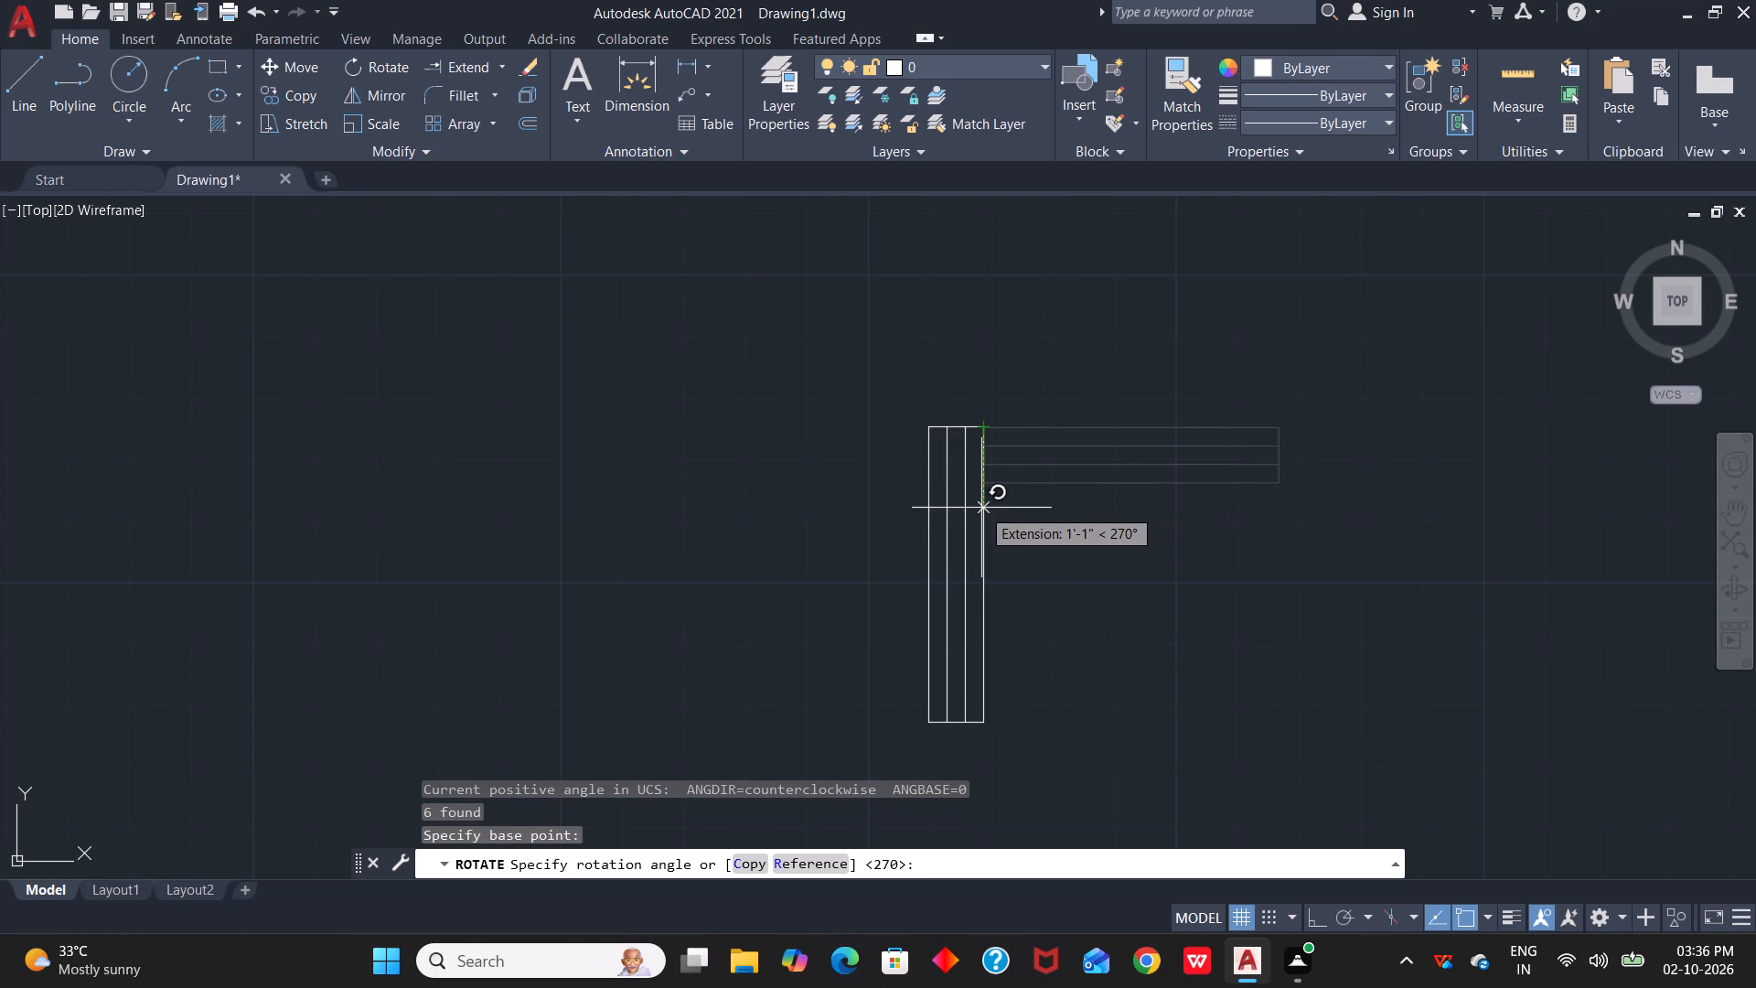
key("F8")
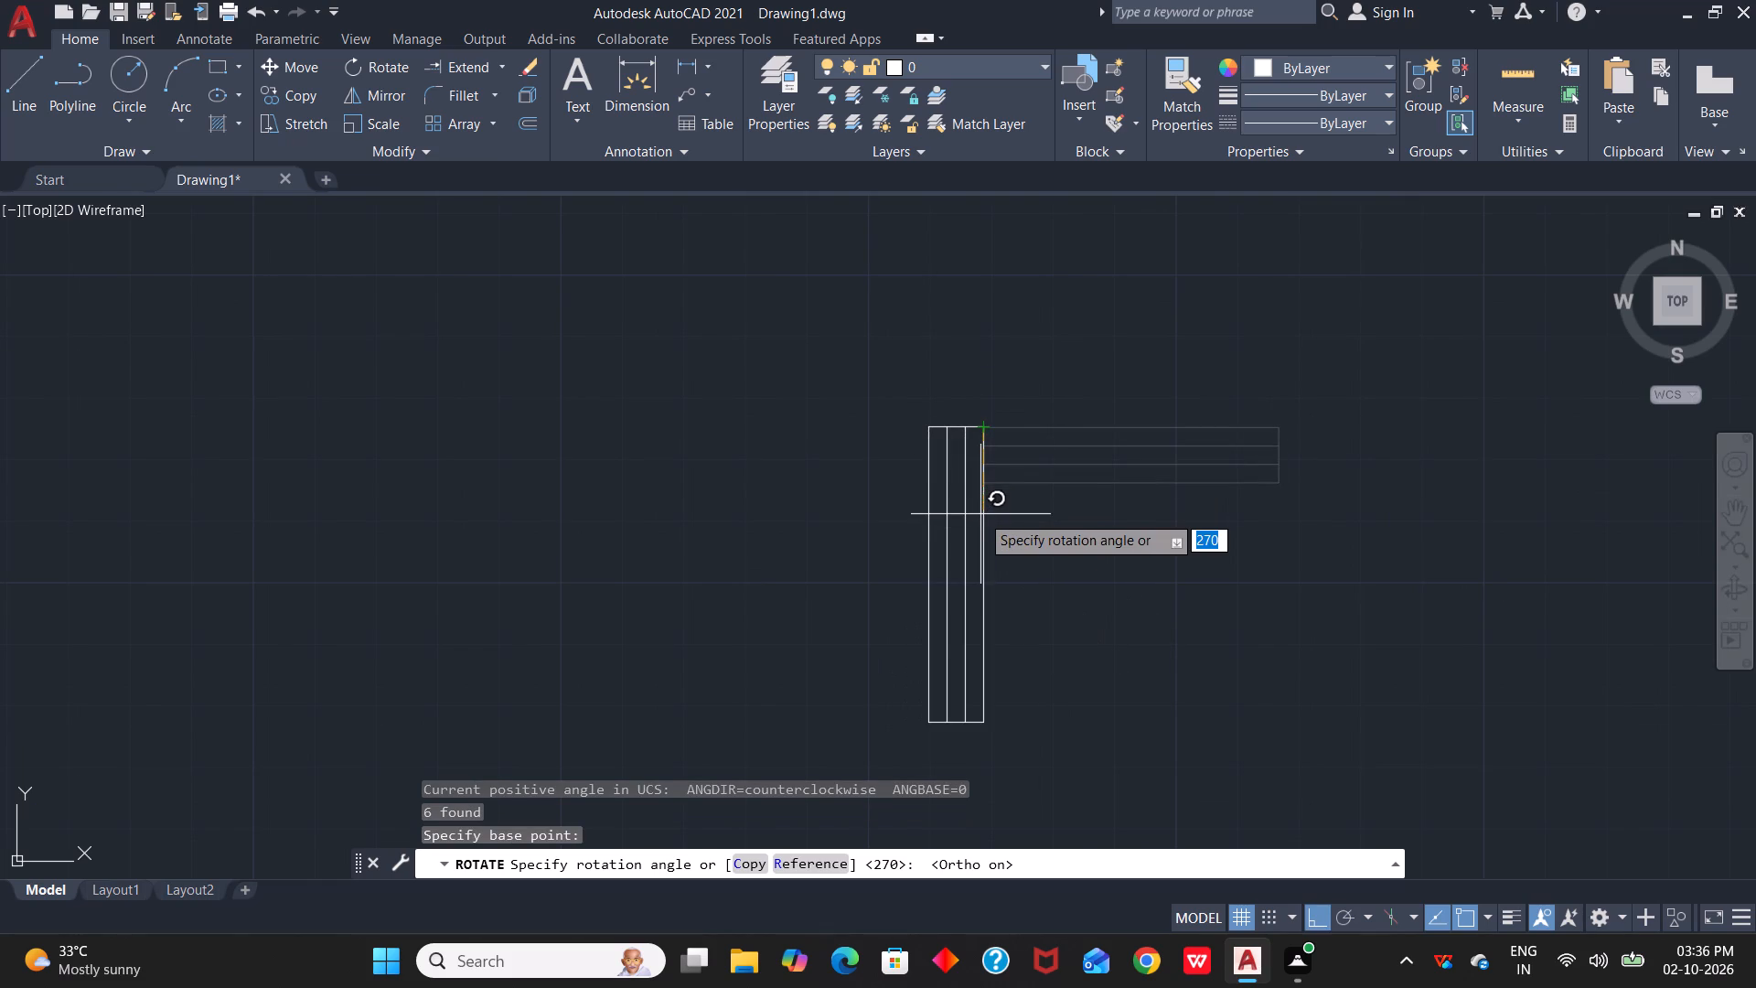
left_click(980, 514)
key("F8")
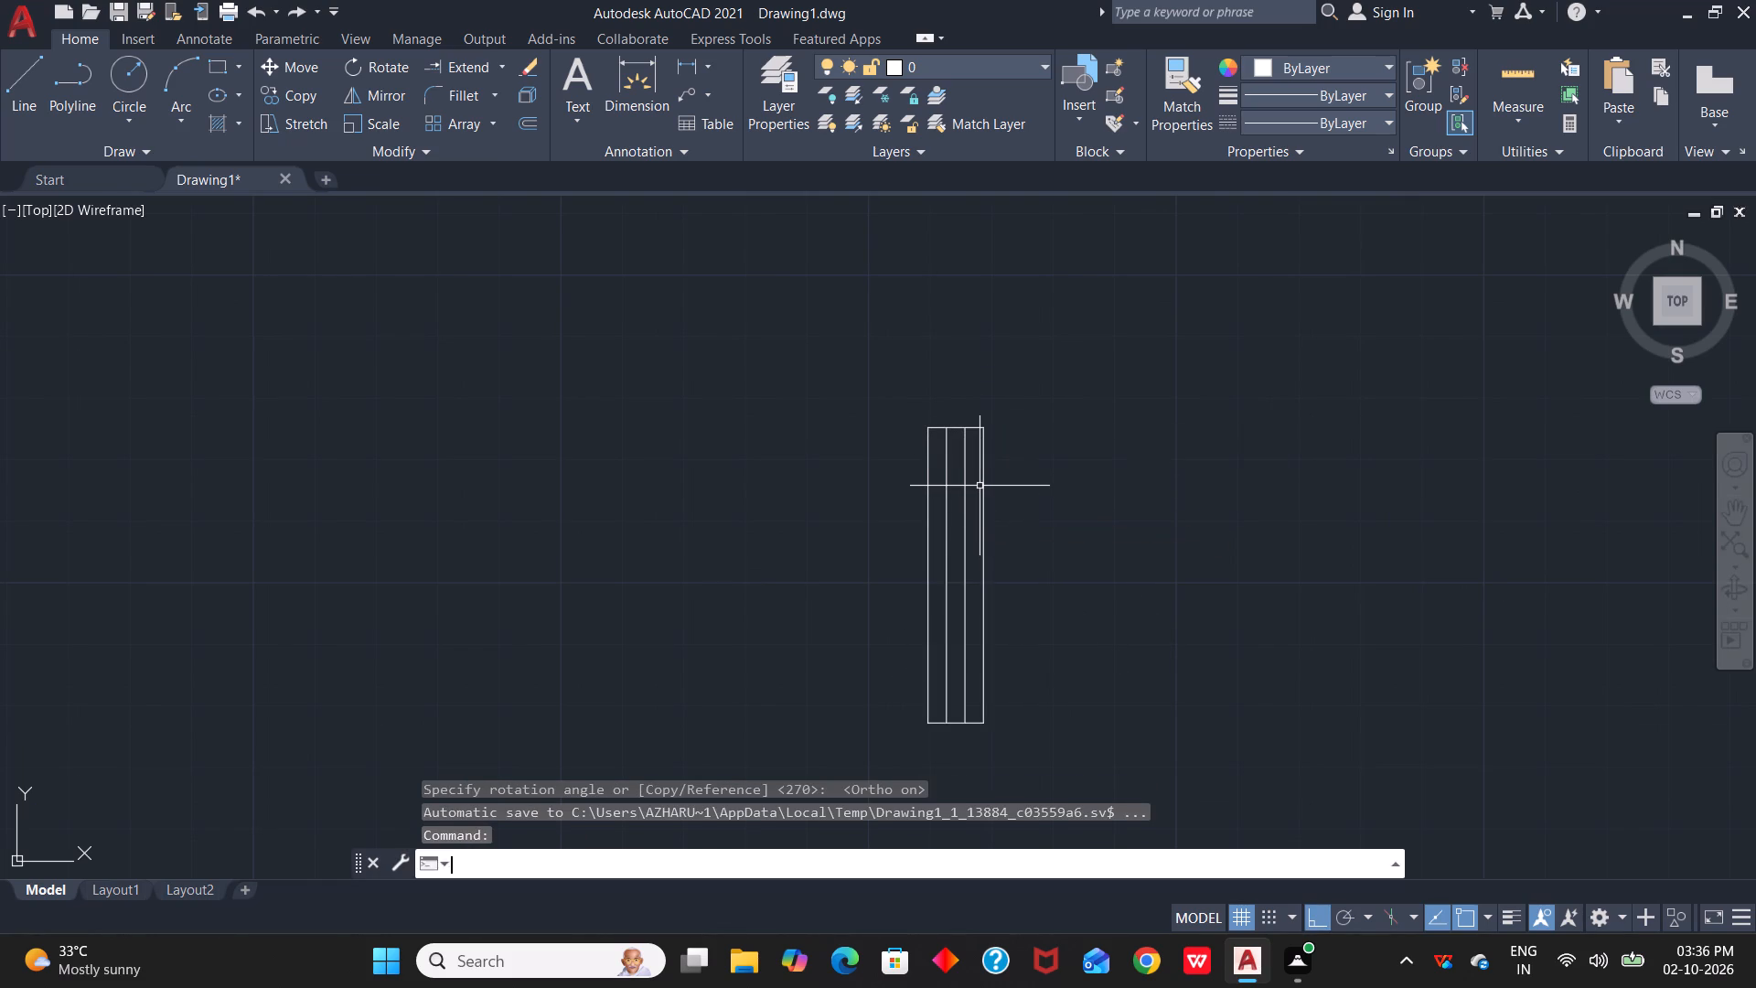
Copy the vertical window group by its right-edge midpoint onto the east outer wall of the south 6'6"X10'6" kitchen.
scroll(970, 420, "up", 3)
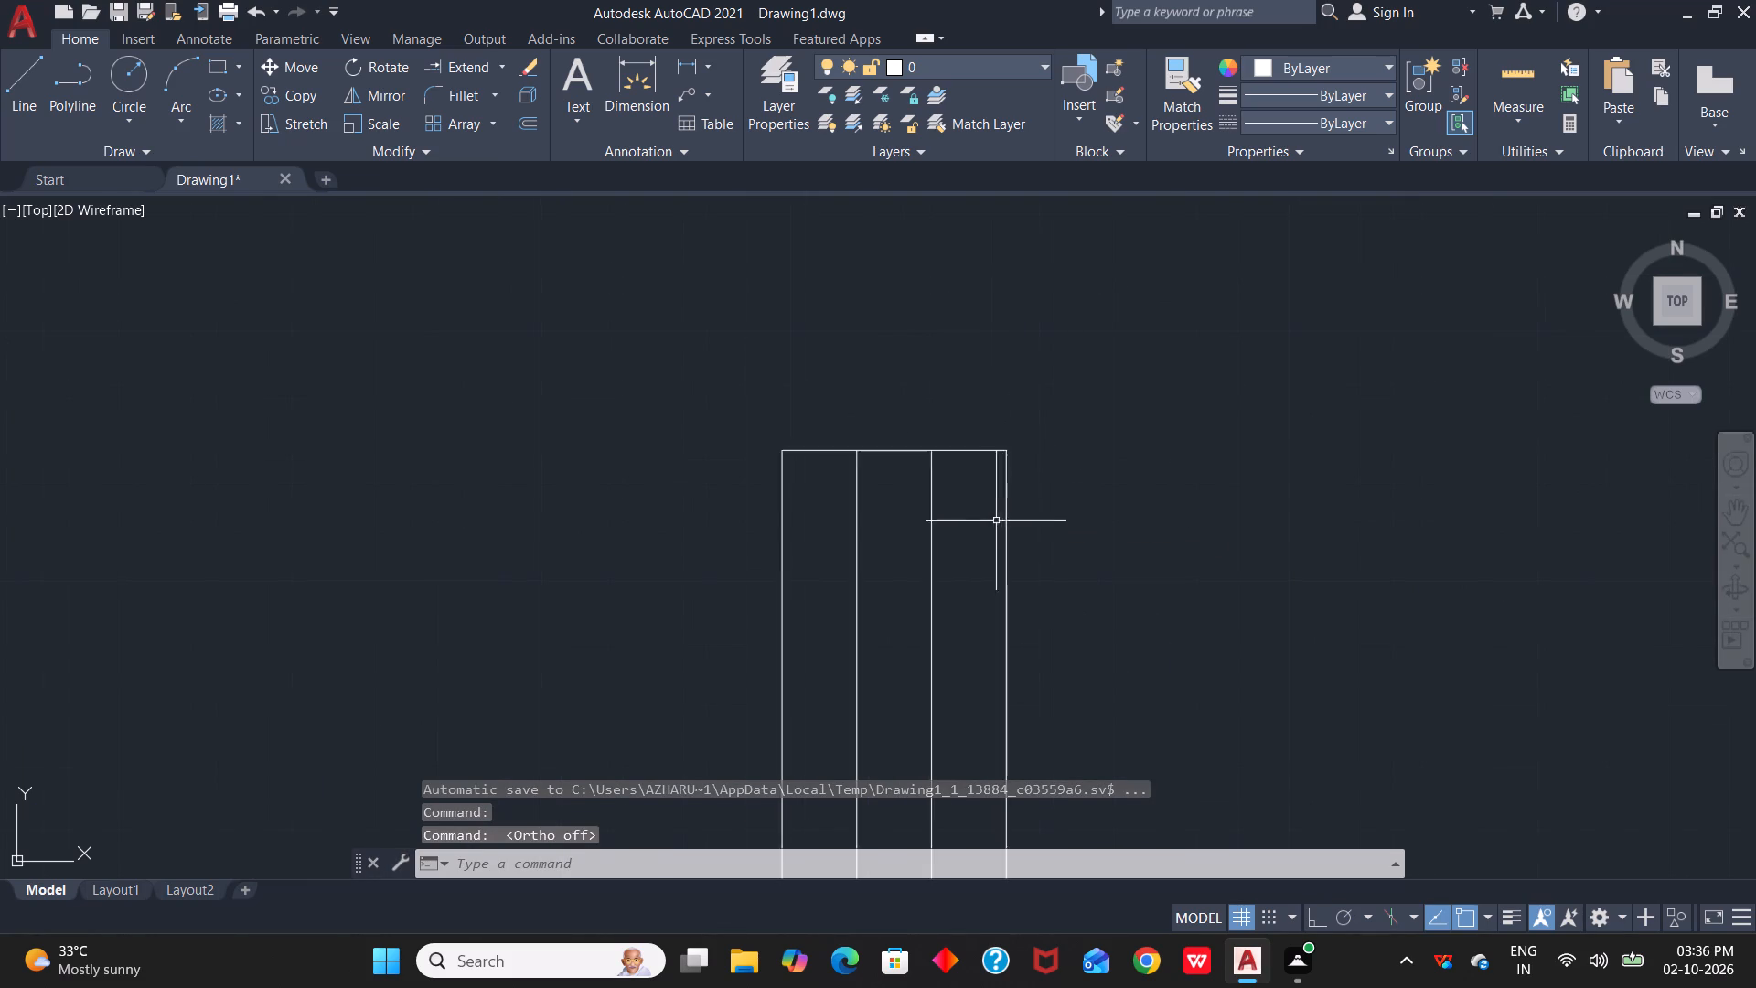
scroll(1008, 491, "down", 5)
middle_click_drag(1023, 478, 1051, 278)
left_click(985, 248)
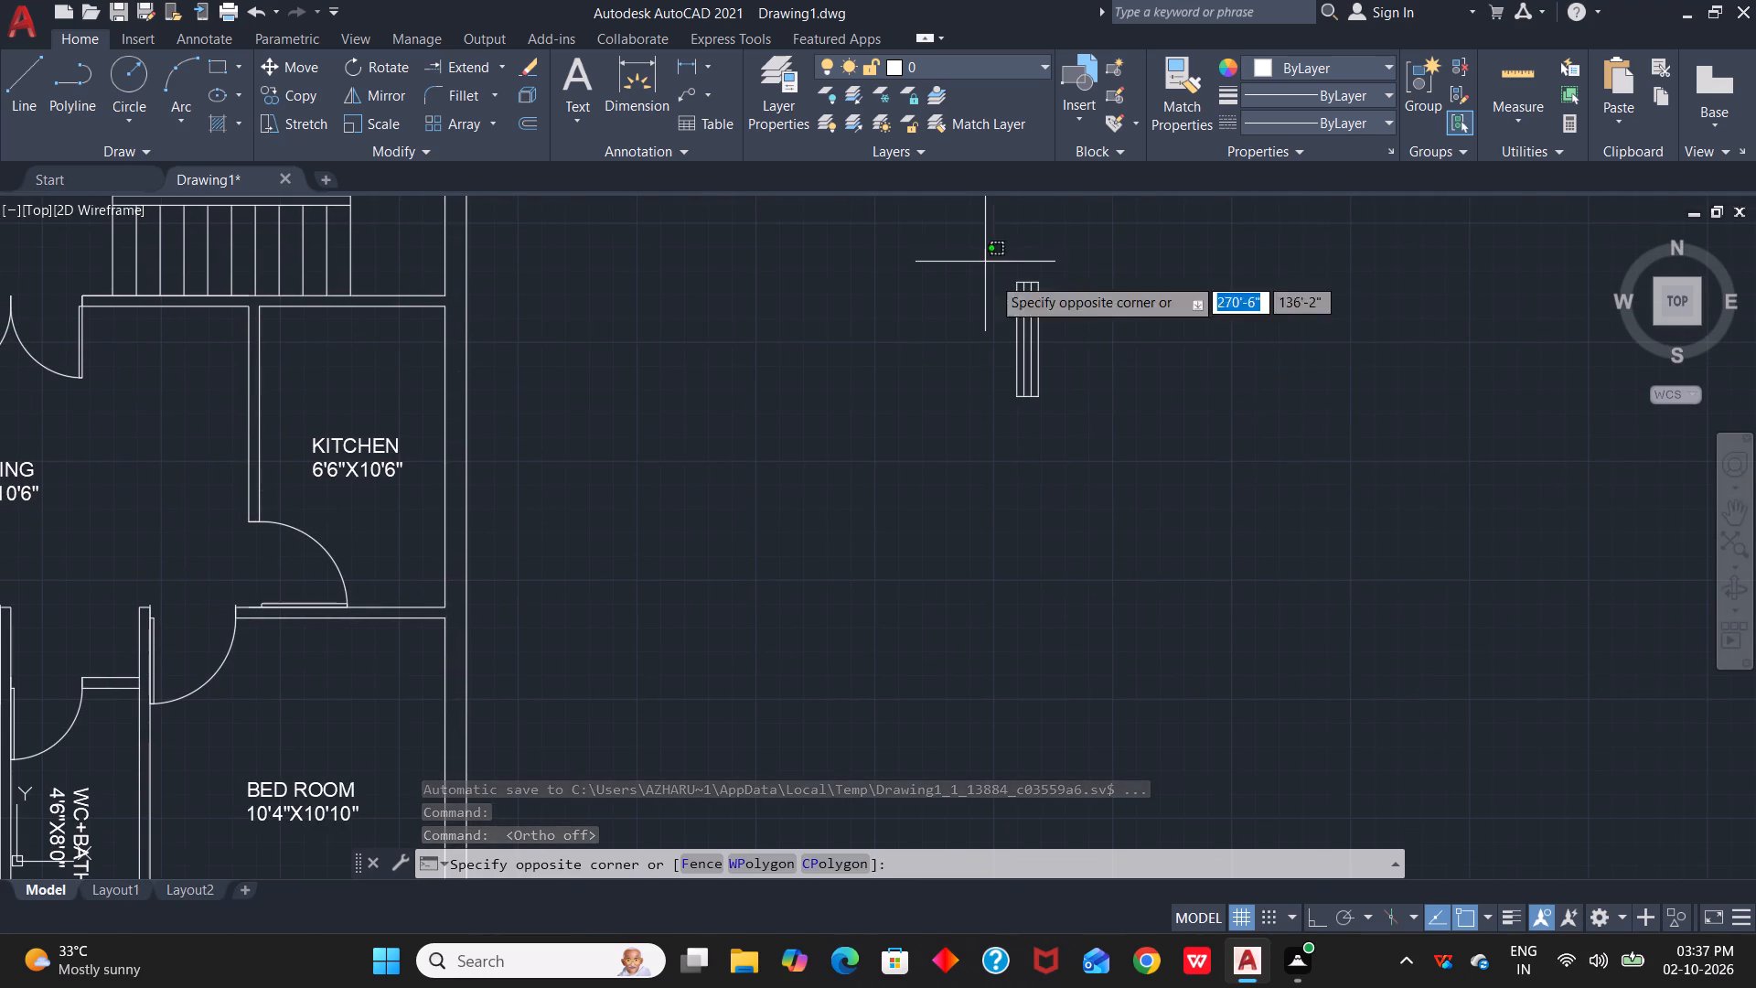
left_click(1102, 488)
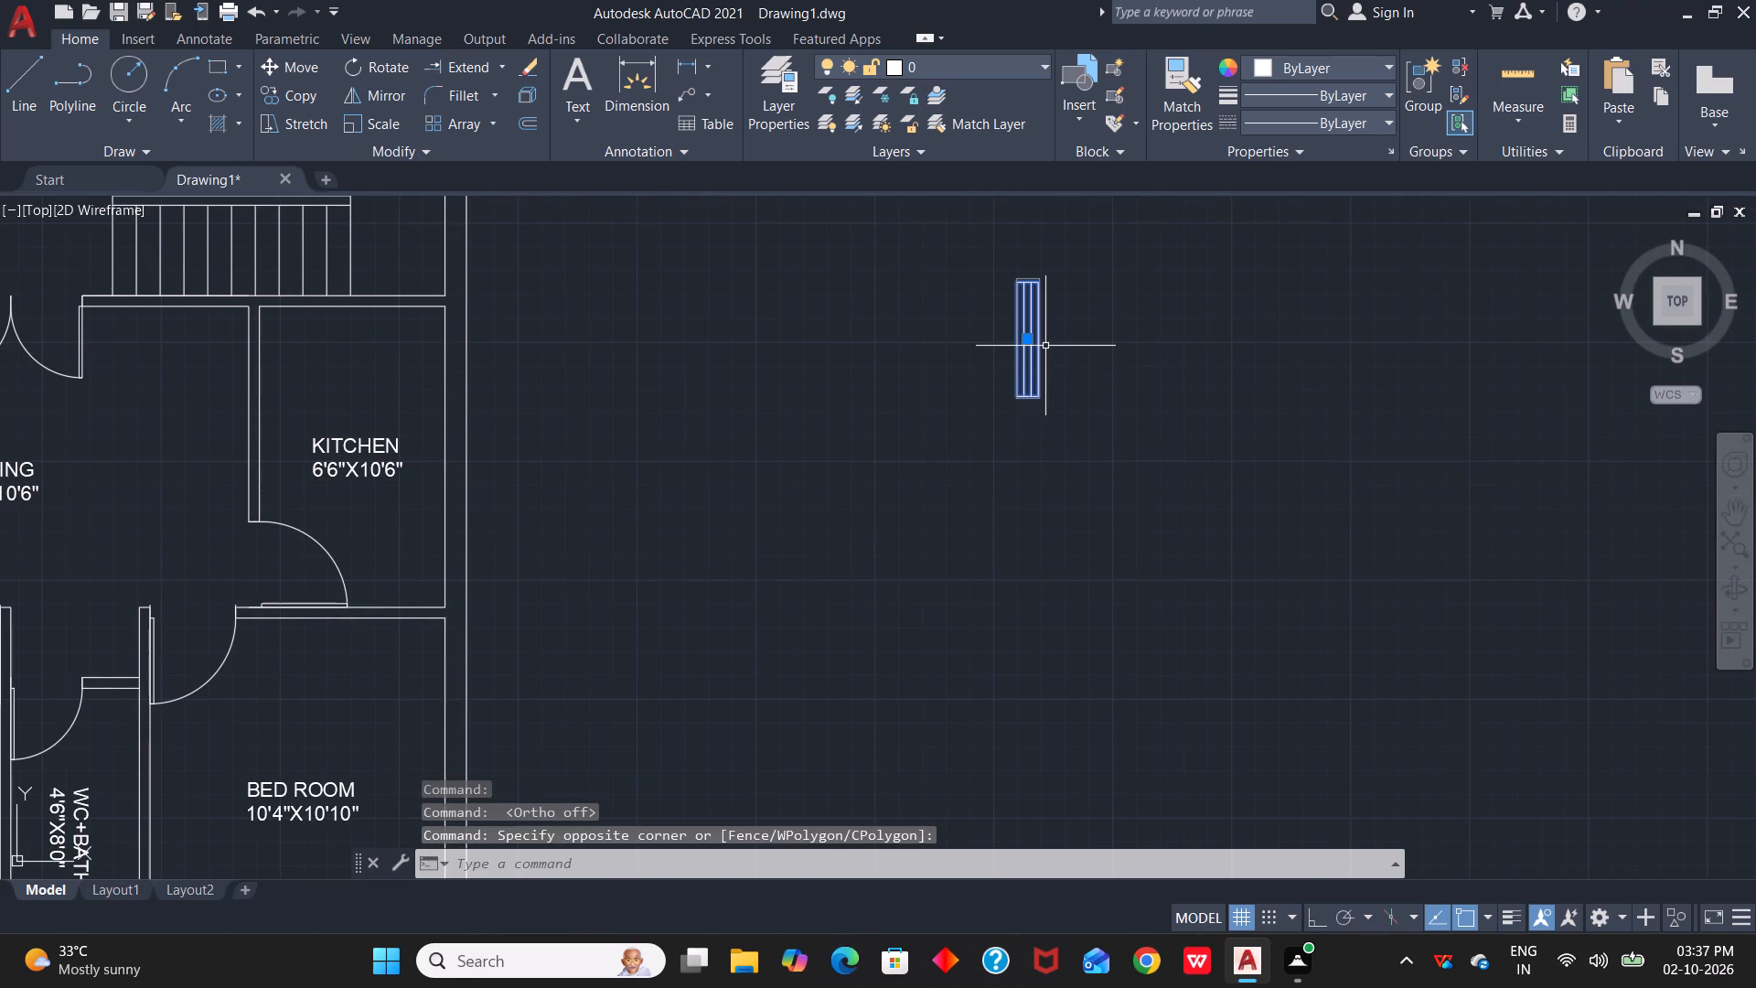
type("CO")
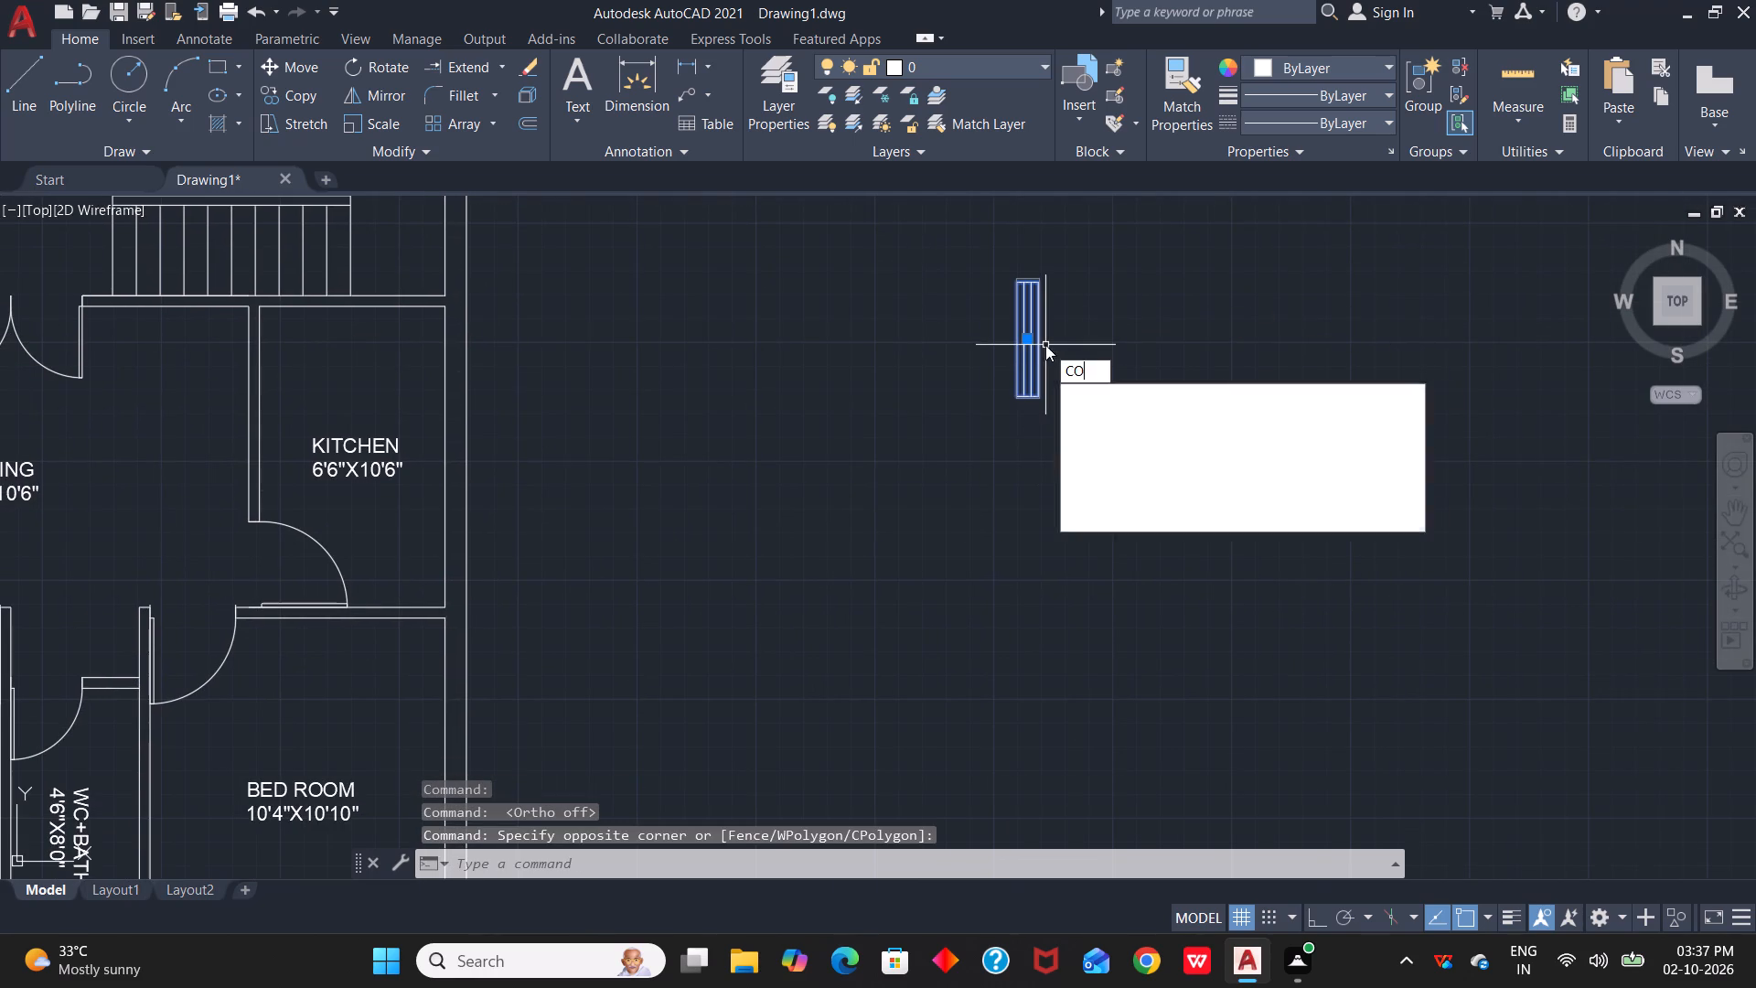
key("space")
left_click(1045, 344)
scroll(627, 450, "down", 1)
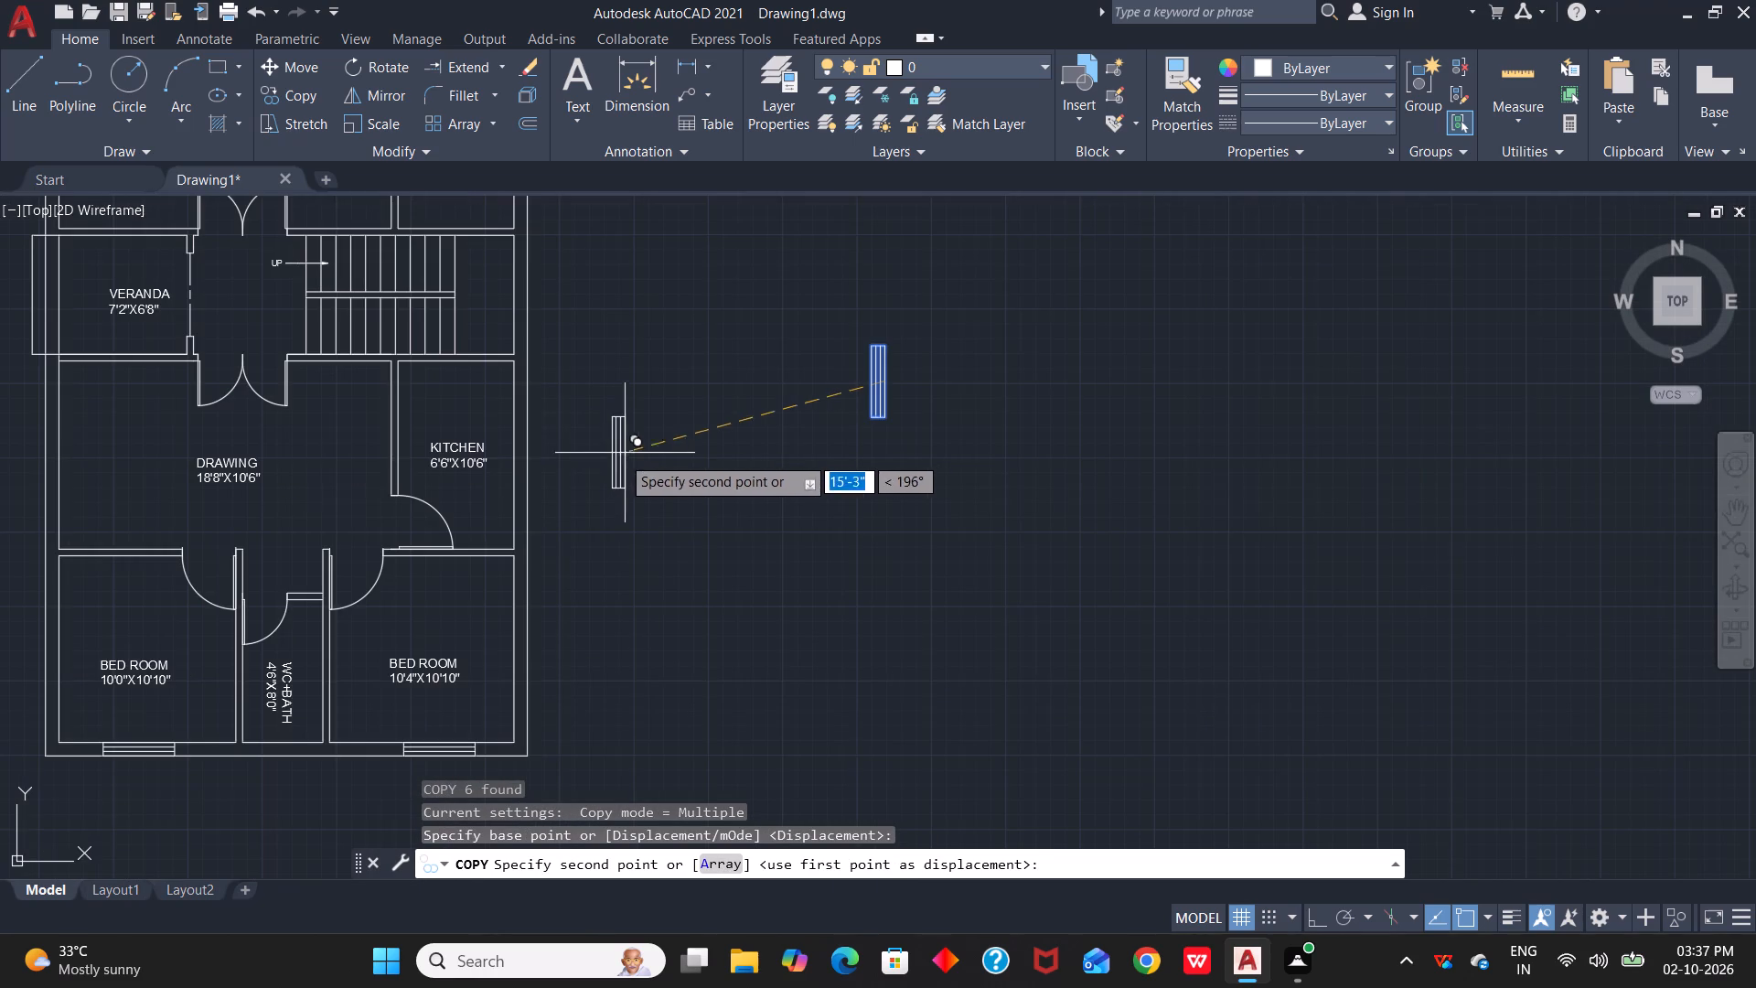
scroll(516, 456, "up", 2)
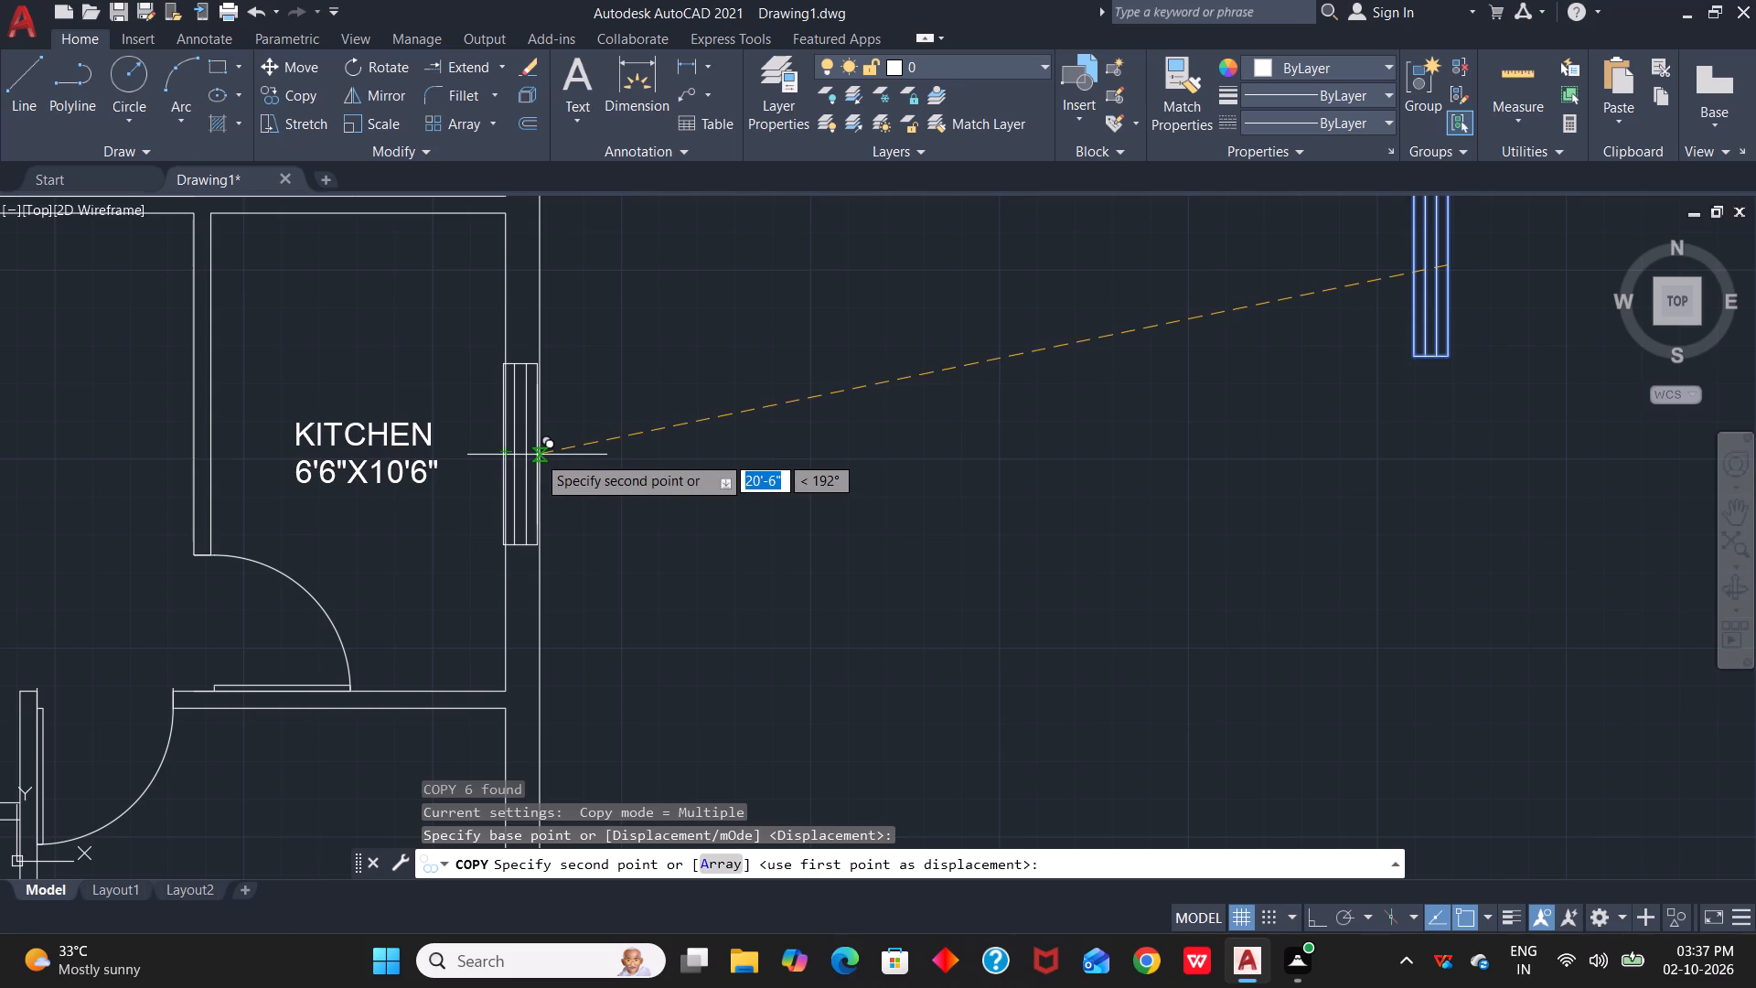
scroll(537, 455, "up", 3)
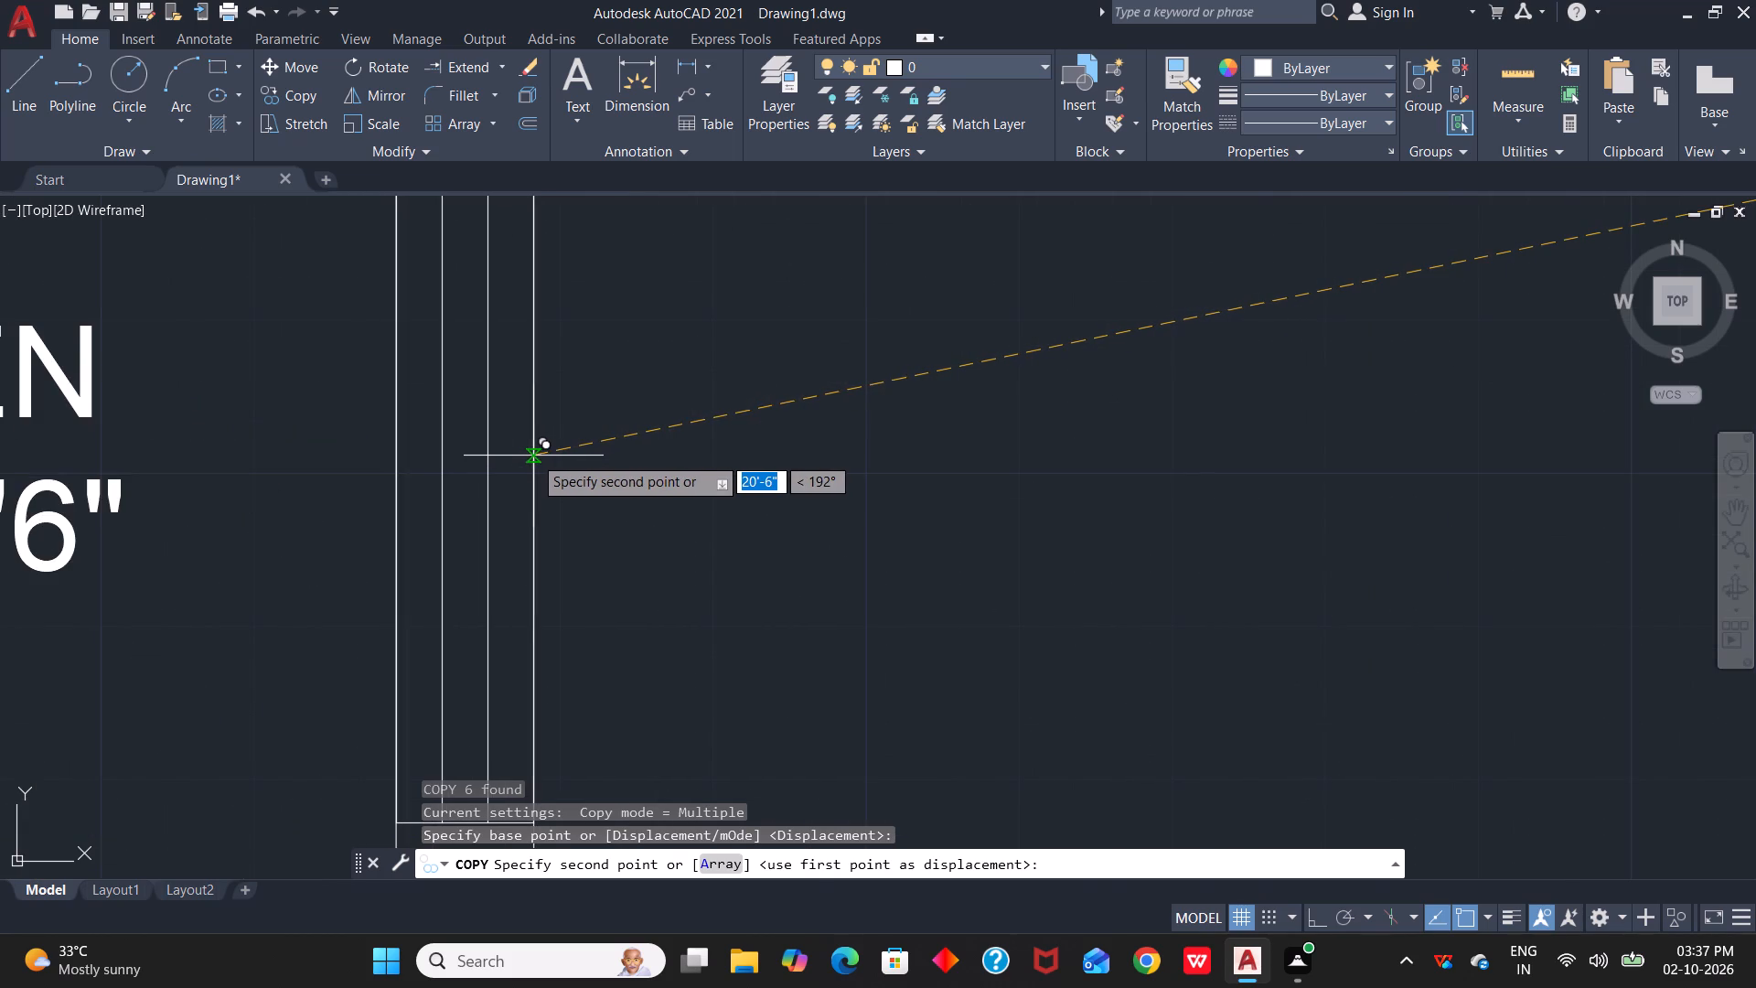
left_click(533, 456)
Place another vertical window copy on the east outer wall of the south 10'4"X10'10" bedroom.
scroll(817, 627, "down", 3)
middle_click_drag(899, 605, 1087, 279)
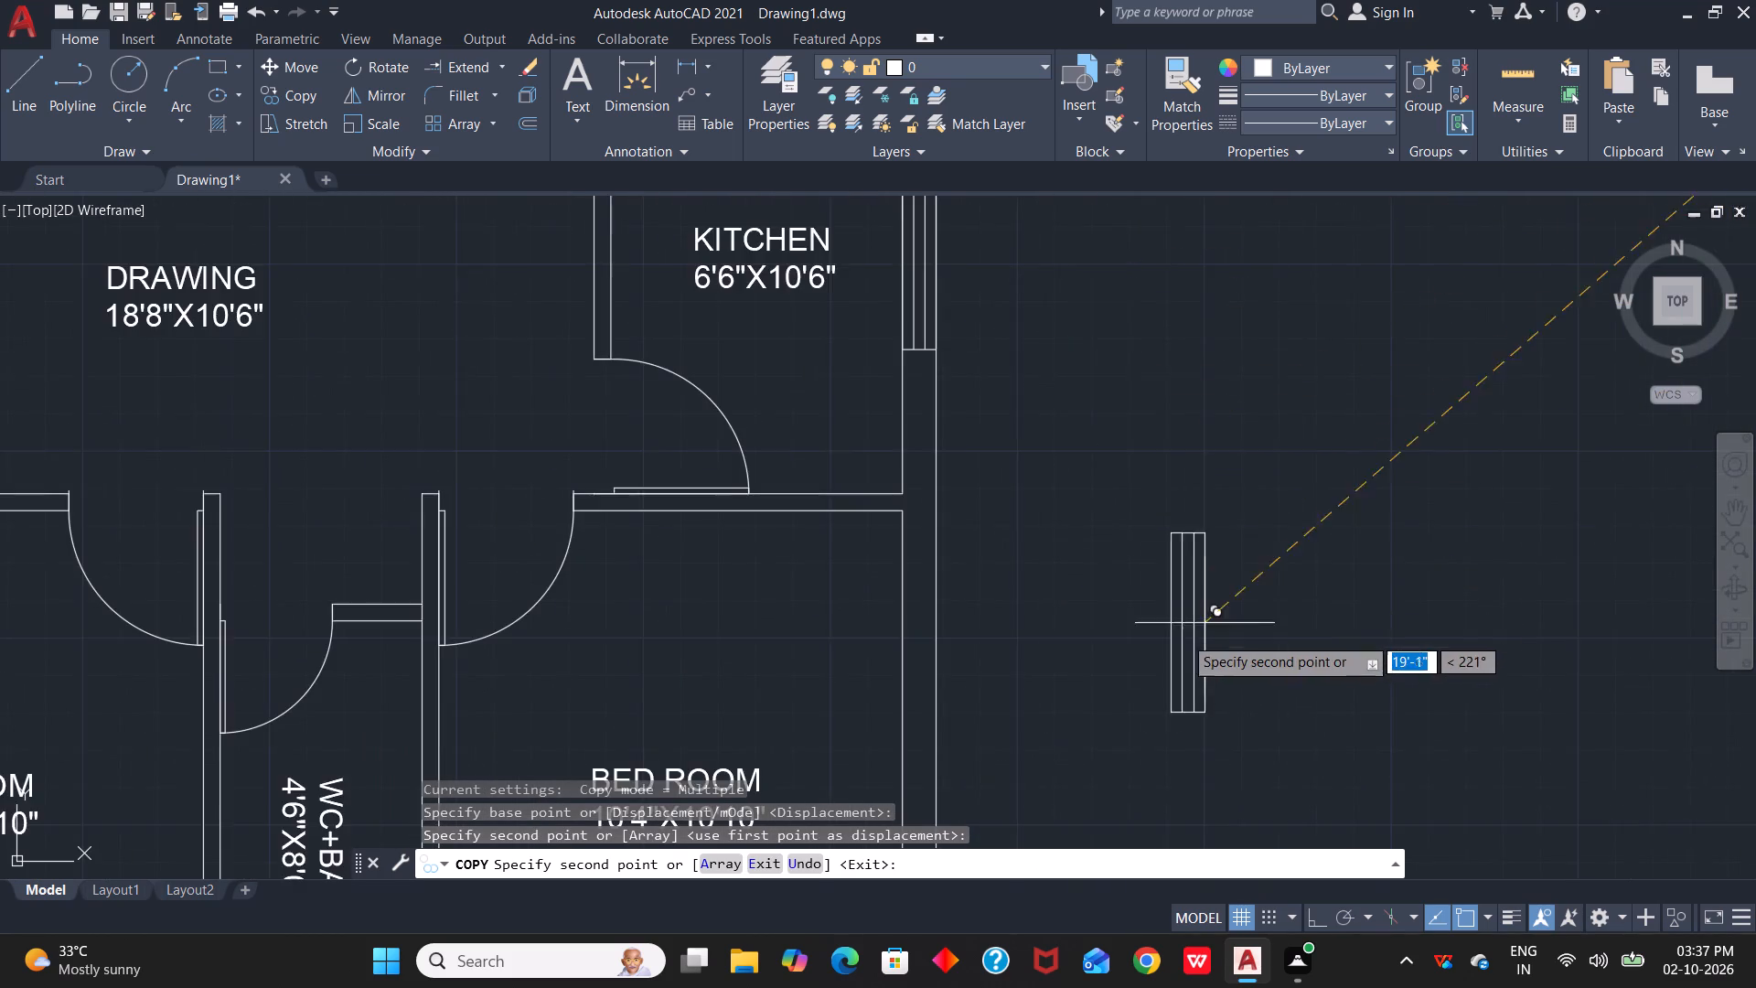
scroll(1174, 641, "down", 2)
middle_click_drag(1168, 639, 1087, 453)
scroll(1003, 509, "up", 3)
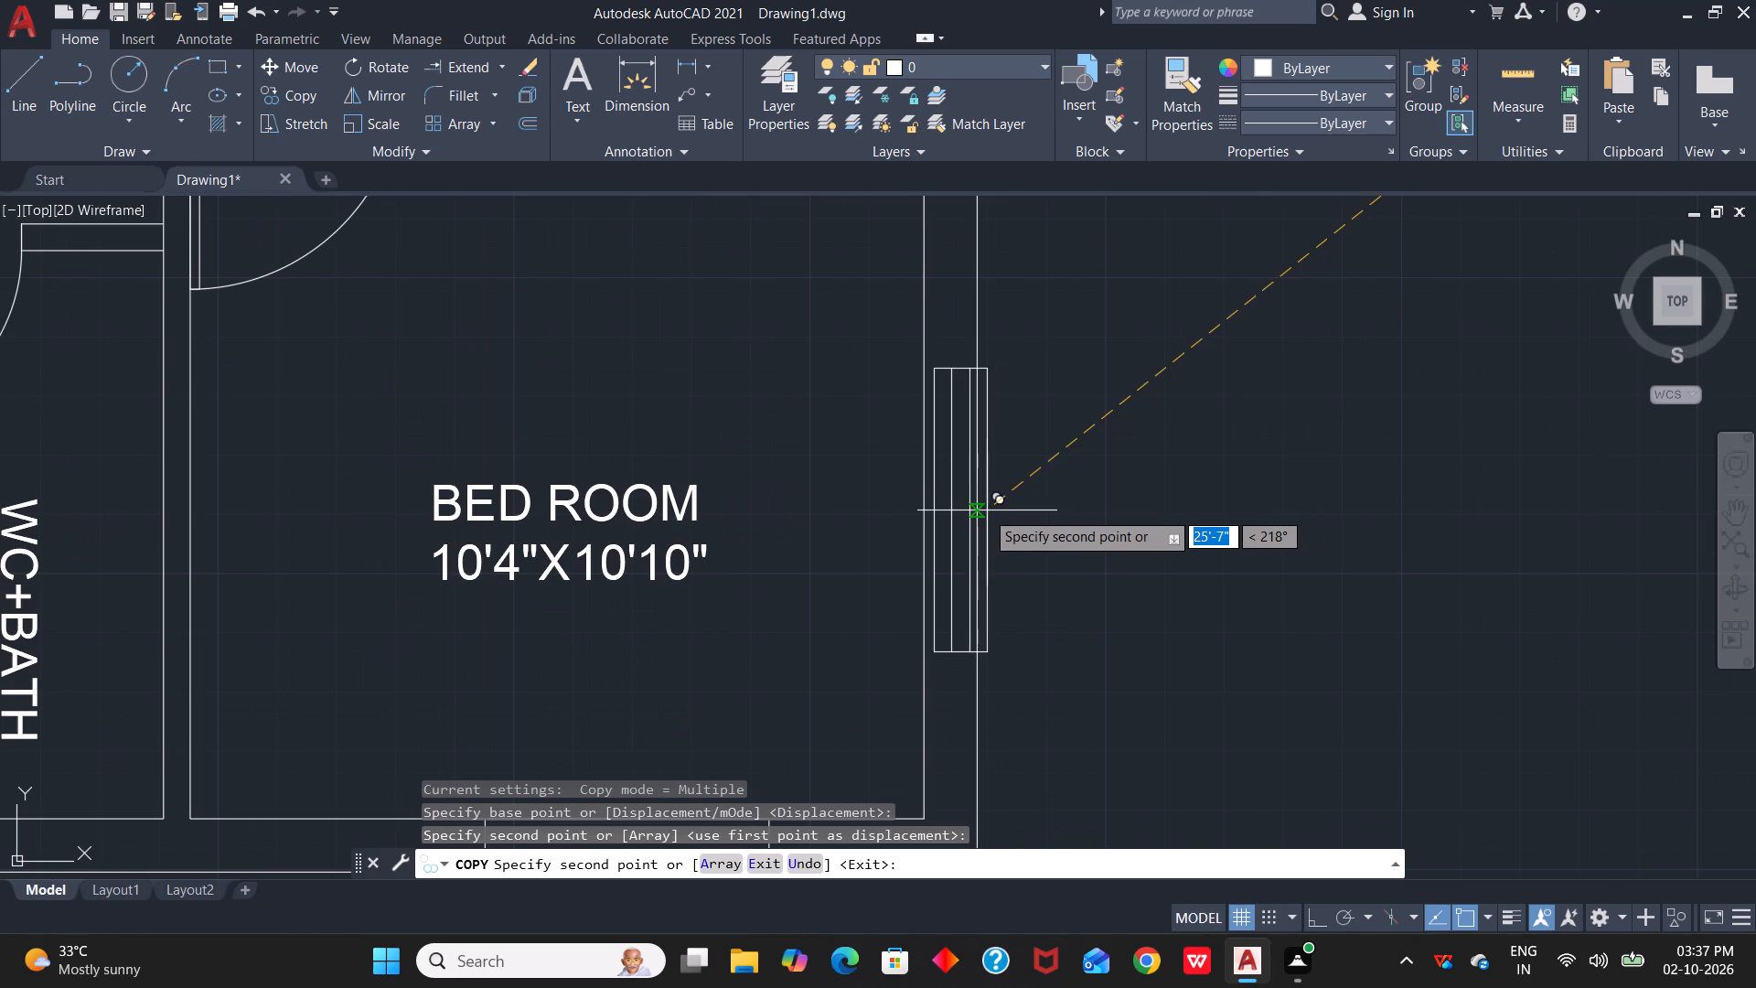
scroll(979, 506, "up", 3)
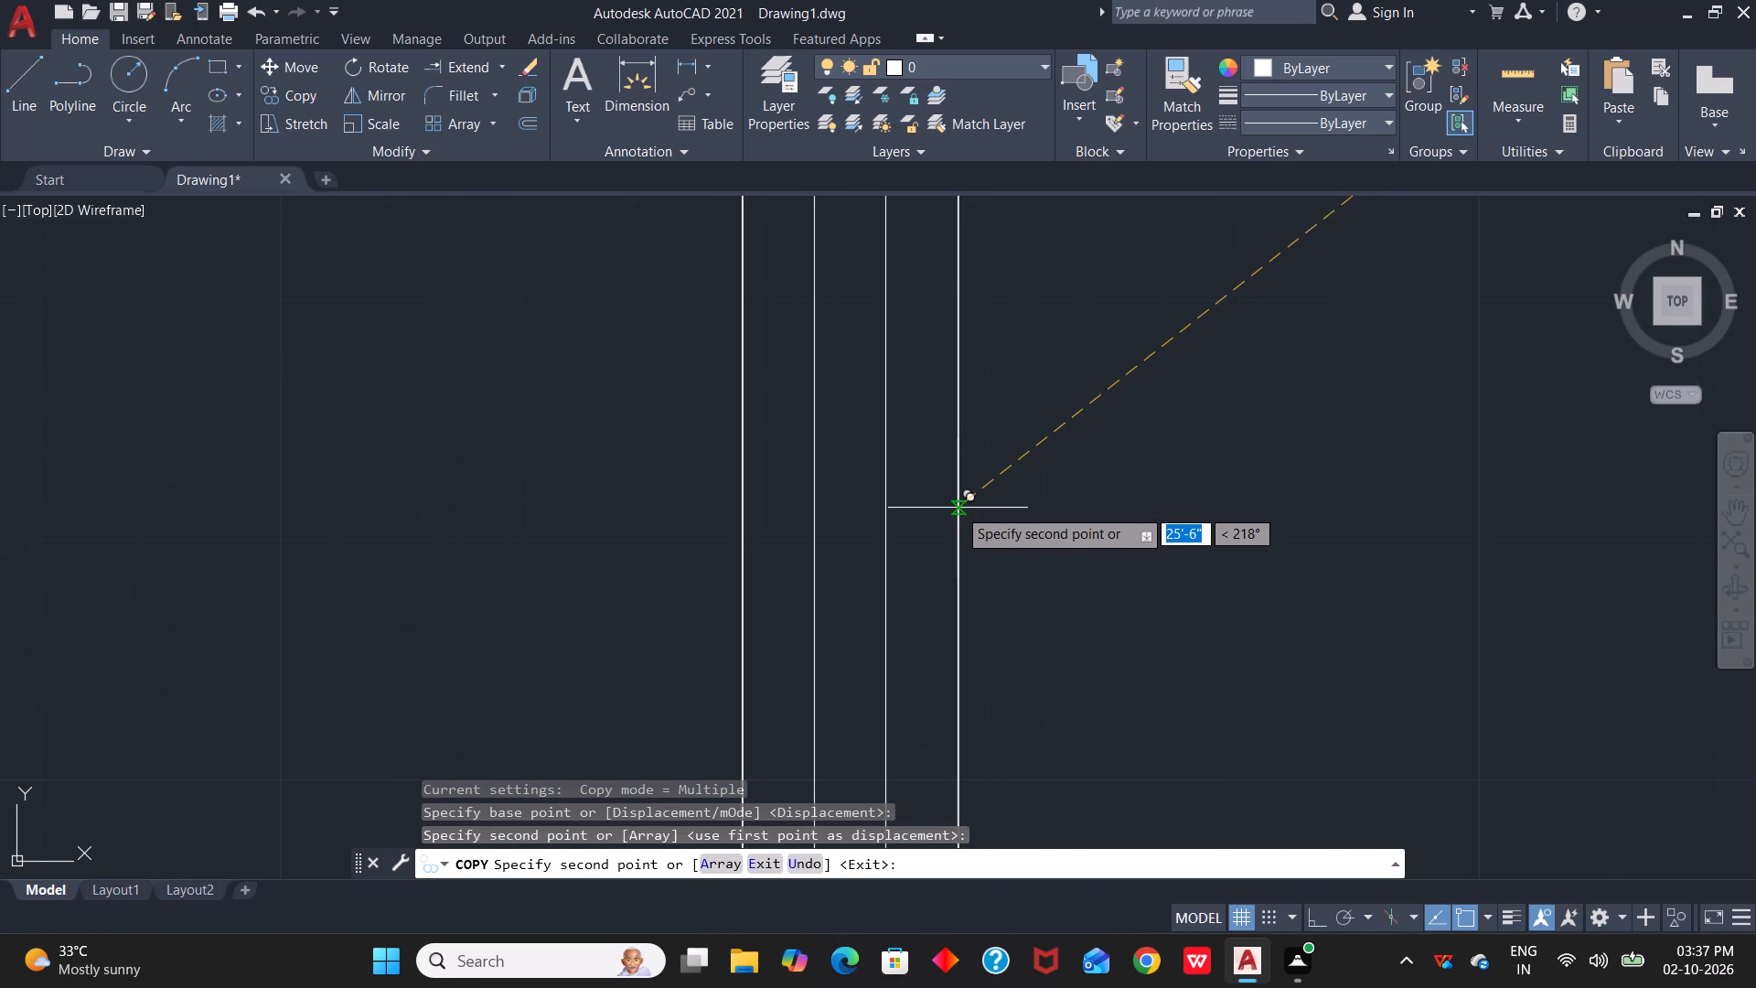
left_click(958, 508)
Place a vertical window copy on the west outer wall of the south 10'0"X10'10" bedroom.
scroll(1052, 552, "down", 5)
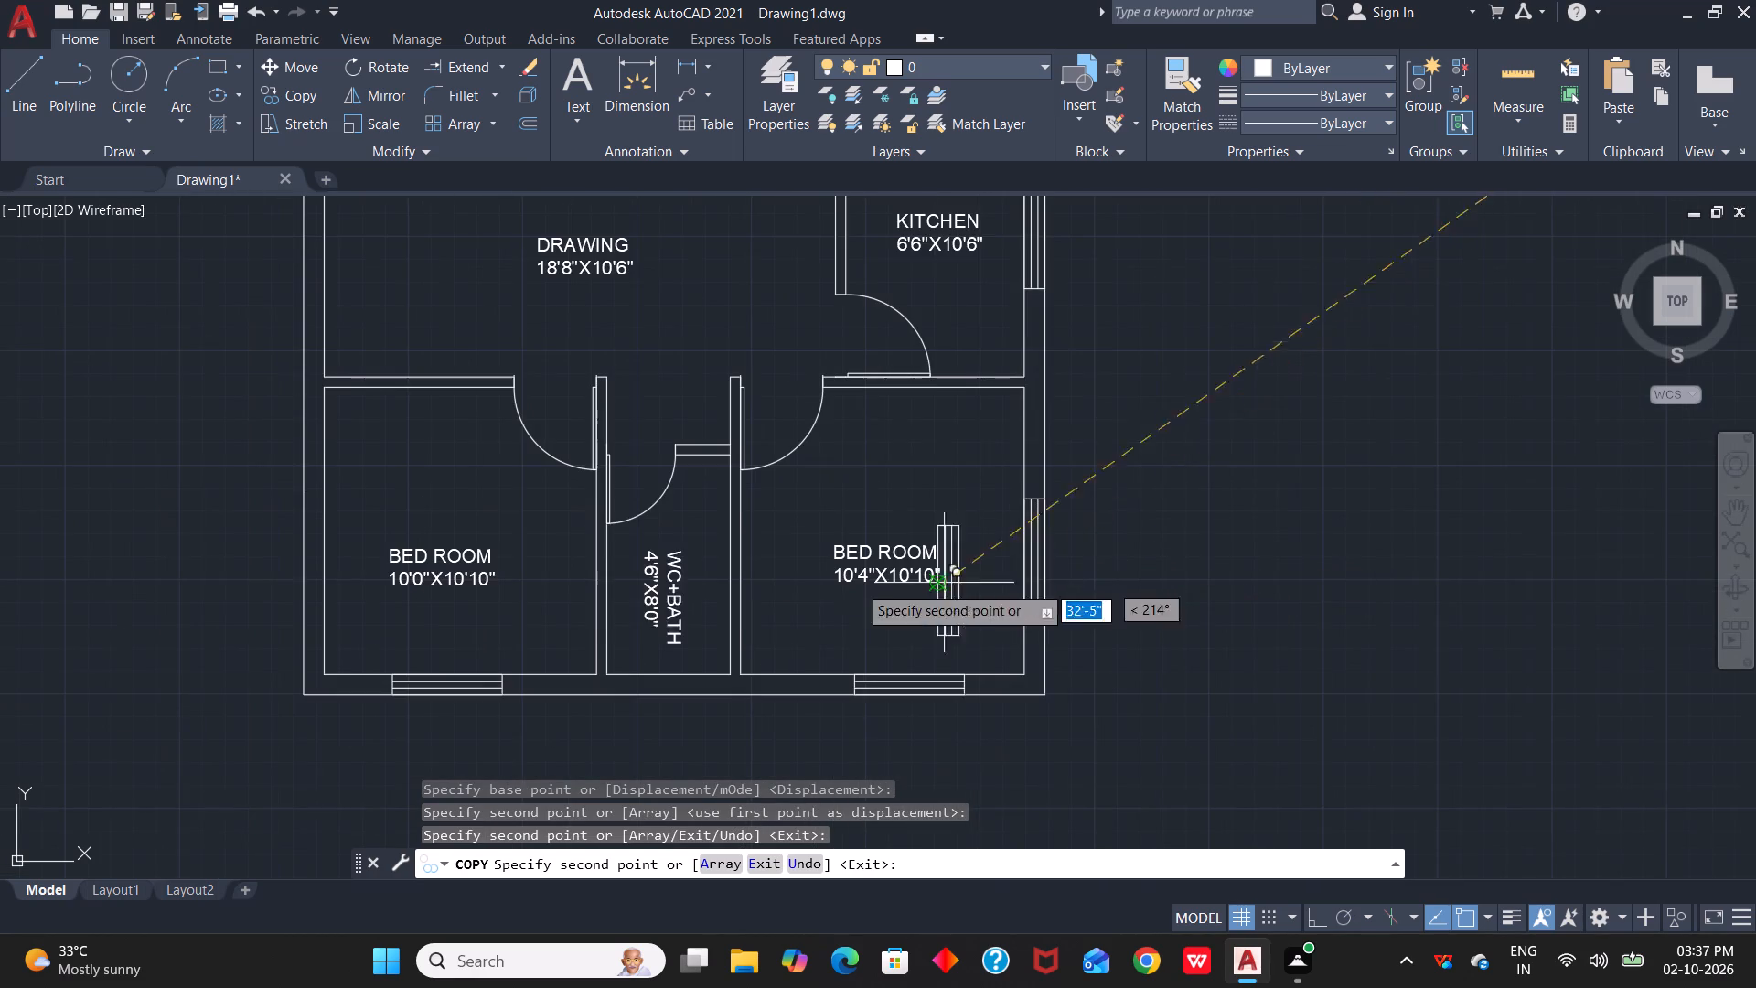
middle_click_drag(402, 554, 754, 553)
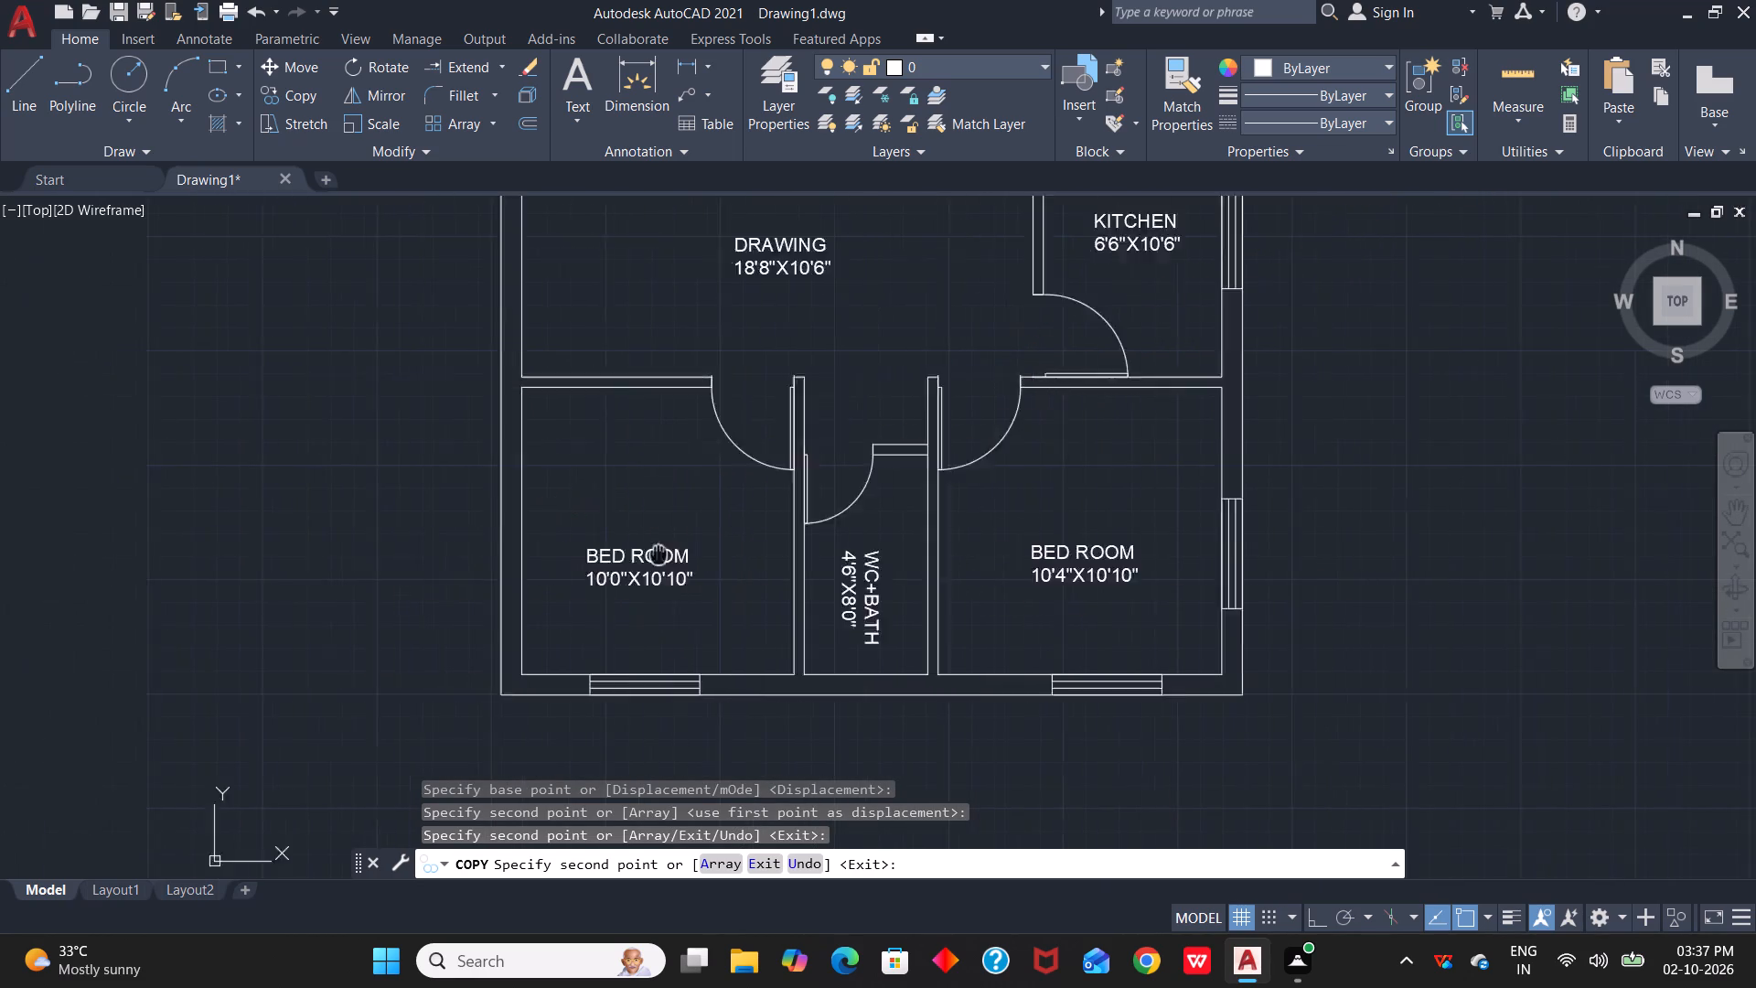
middle_click_drag(754, 553, 1023, 503)
scroll(904, 526, "up", 2)
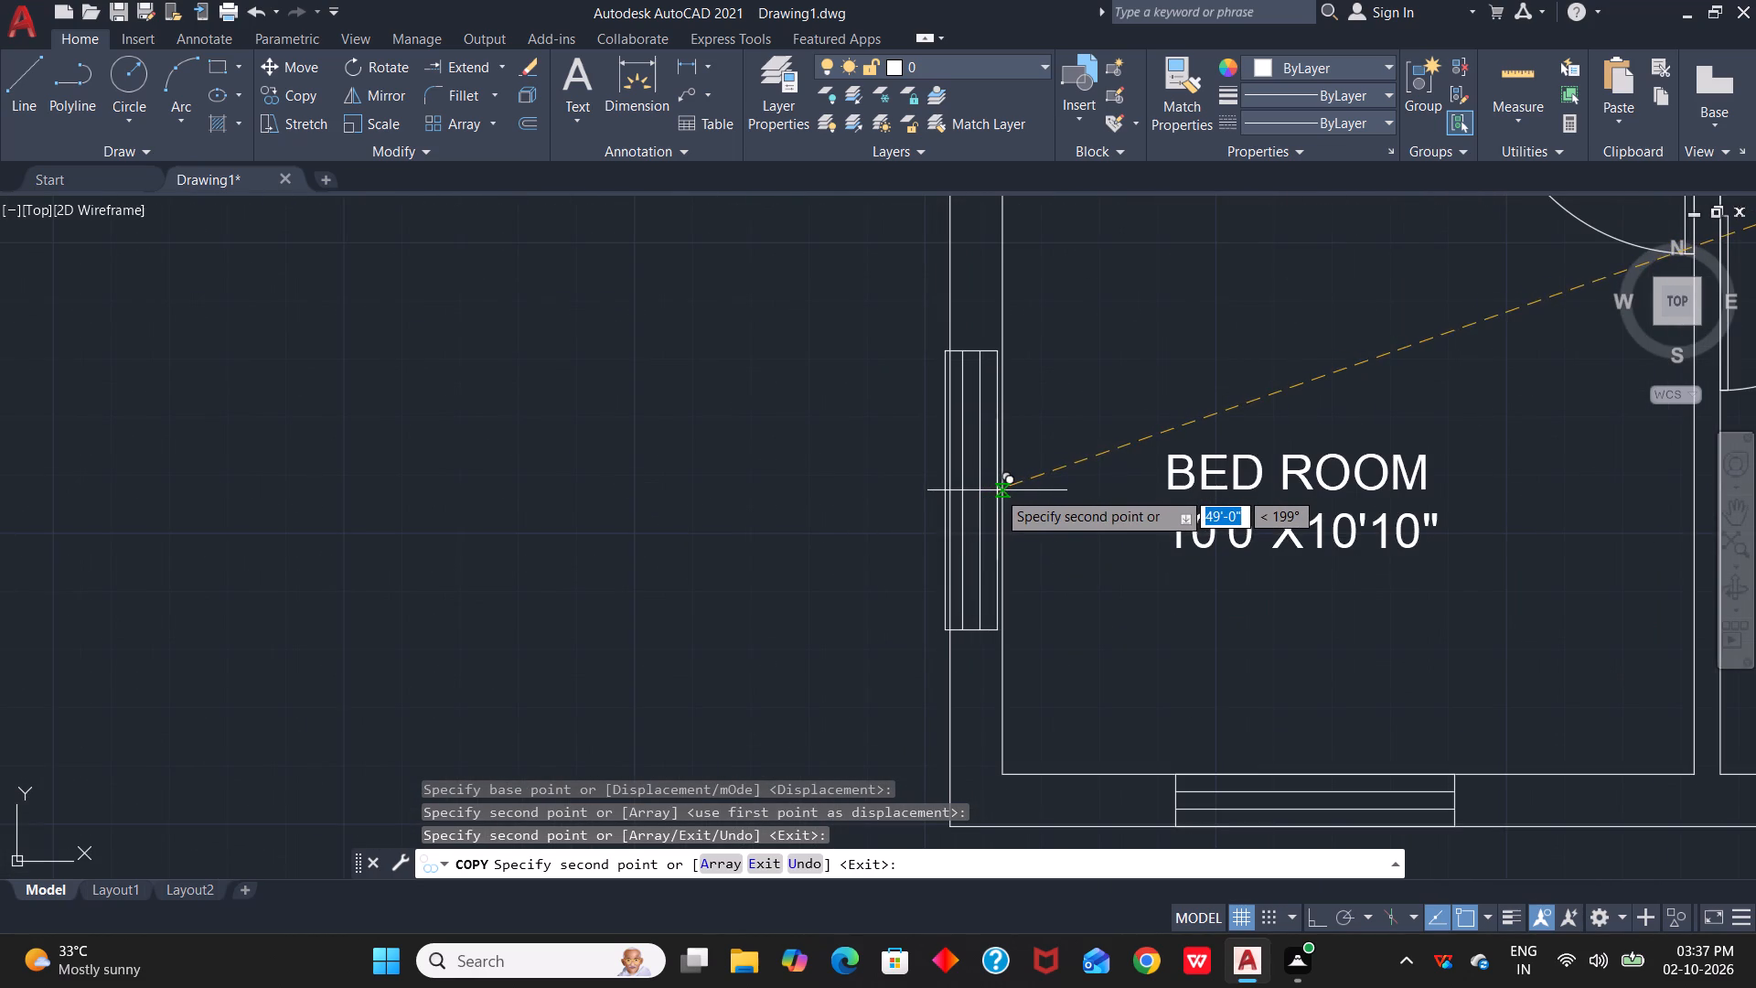
left_click(1003, 489)
Place a vertical window copy on the west outer wall of the south 18'8"X10'6" drawing room.
scroll(1300, 571, "down", 3)
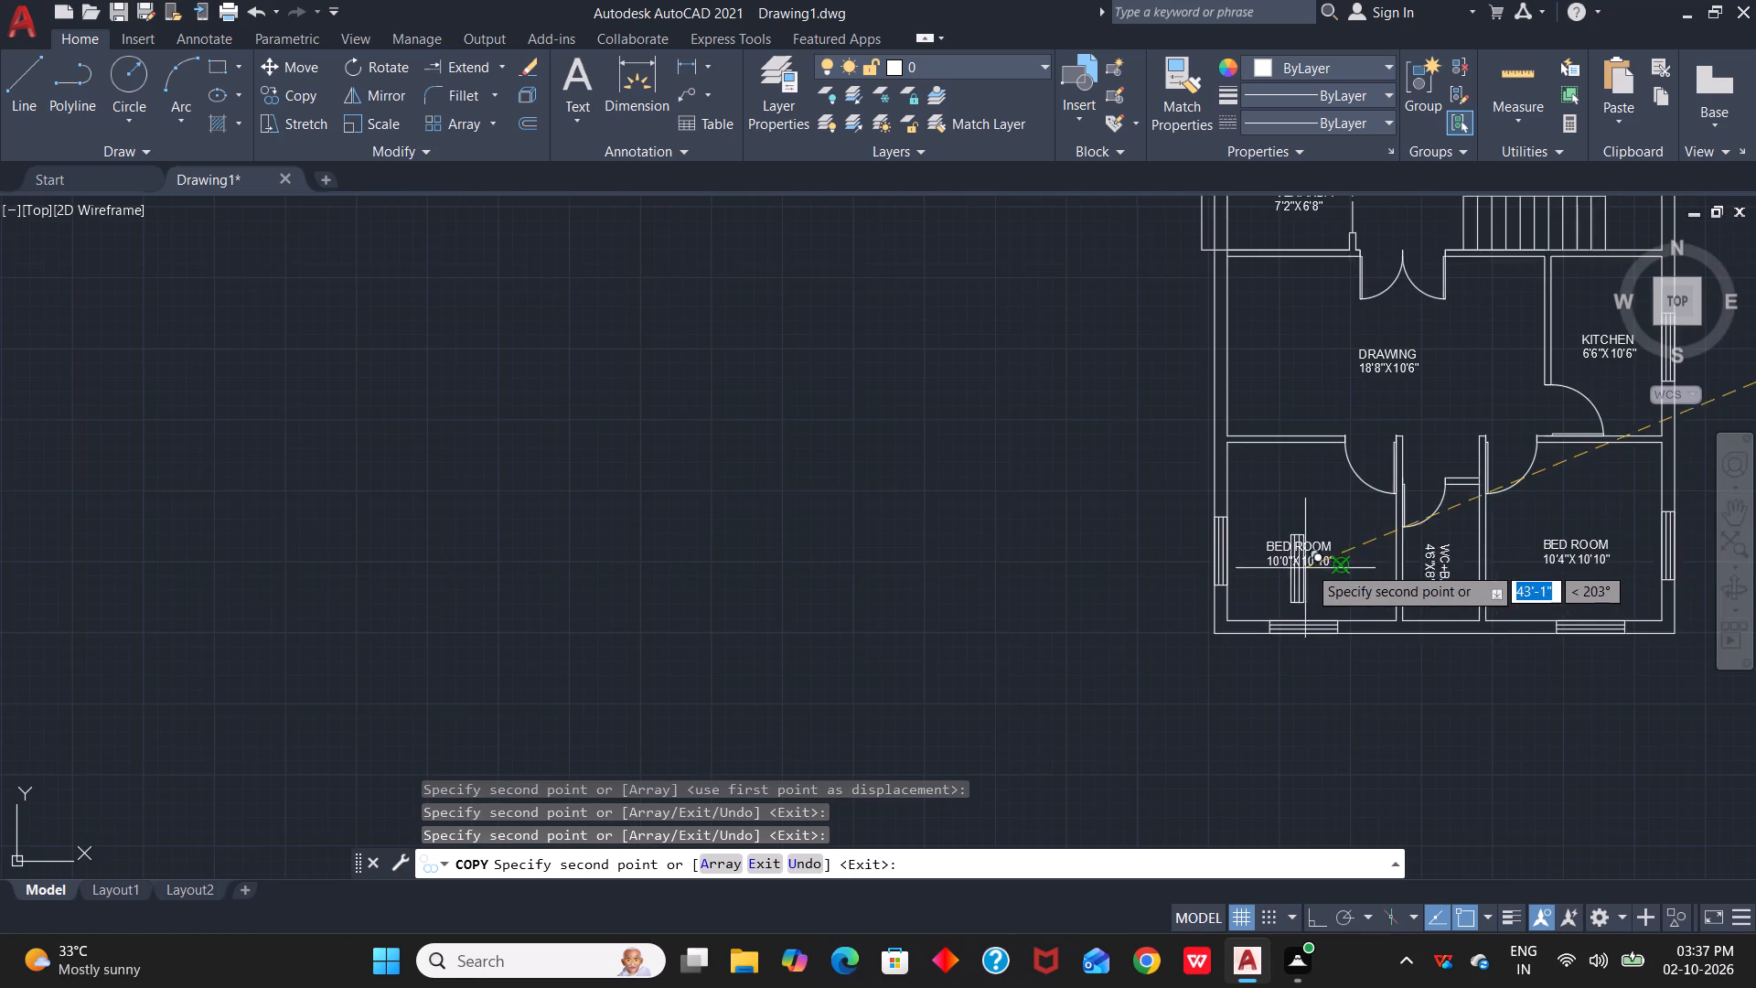
middle_click_drag(1364, 541, 673, 650)
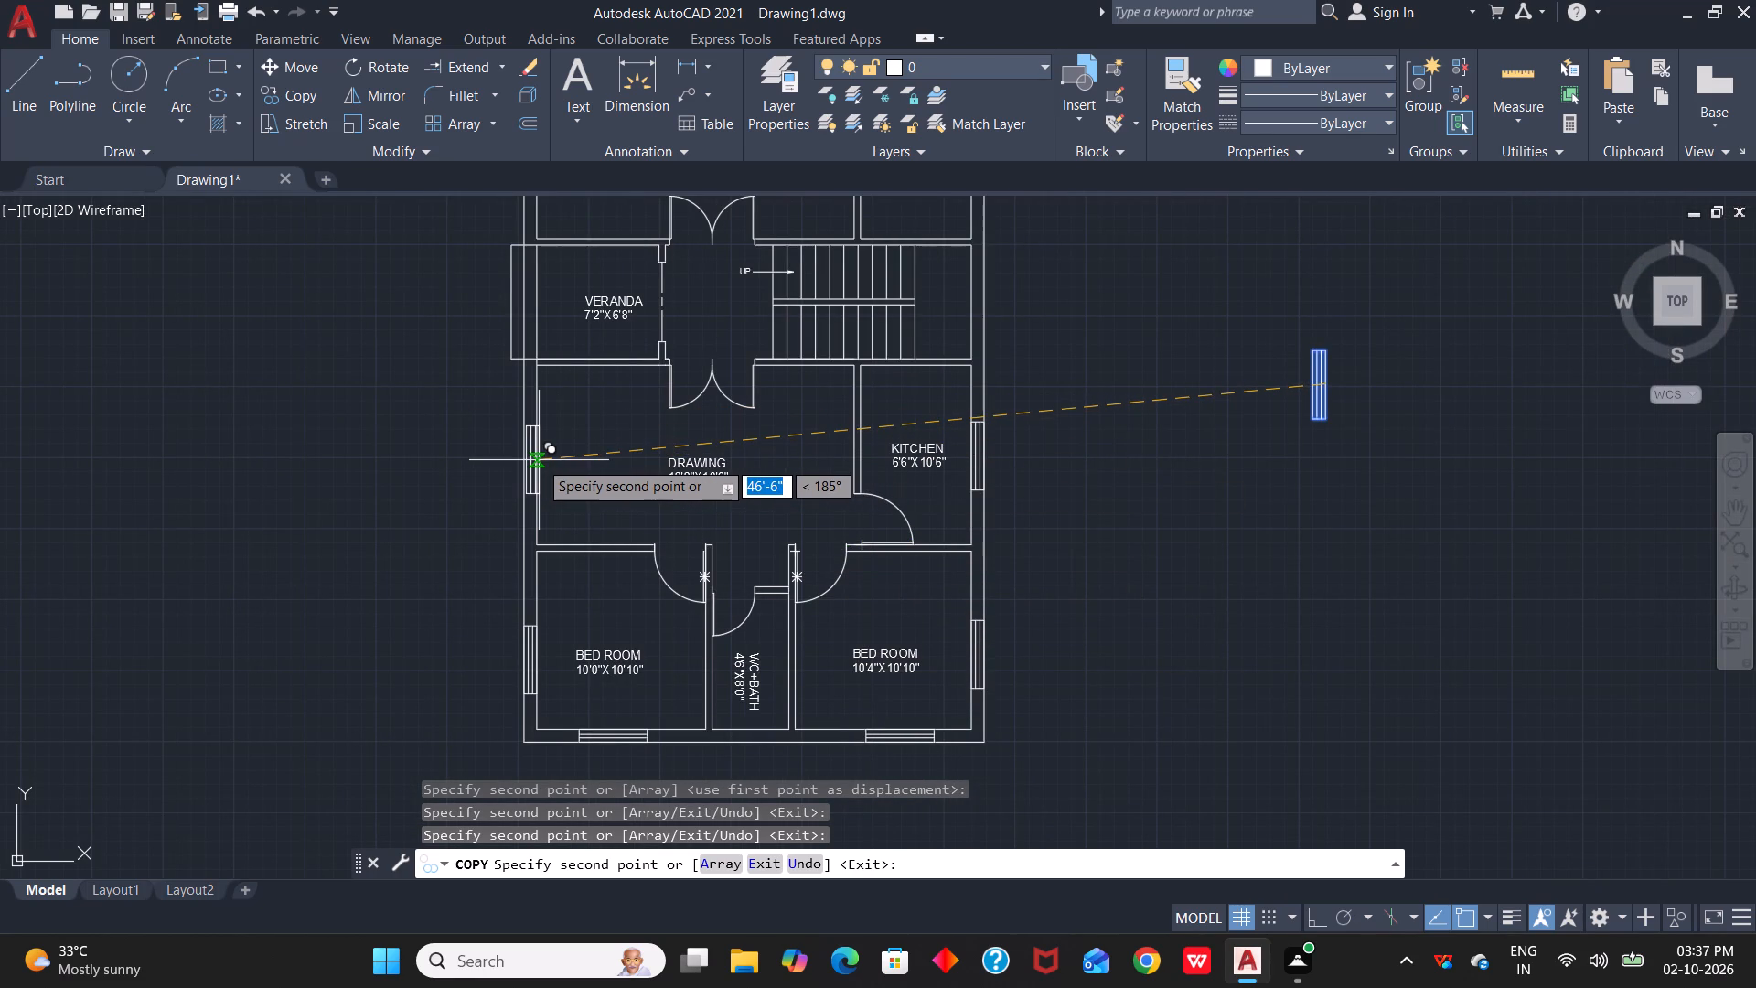
scroll(539, 460, "up", 3)
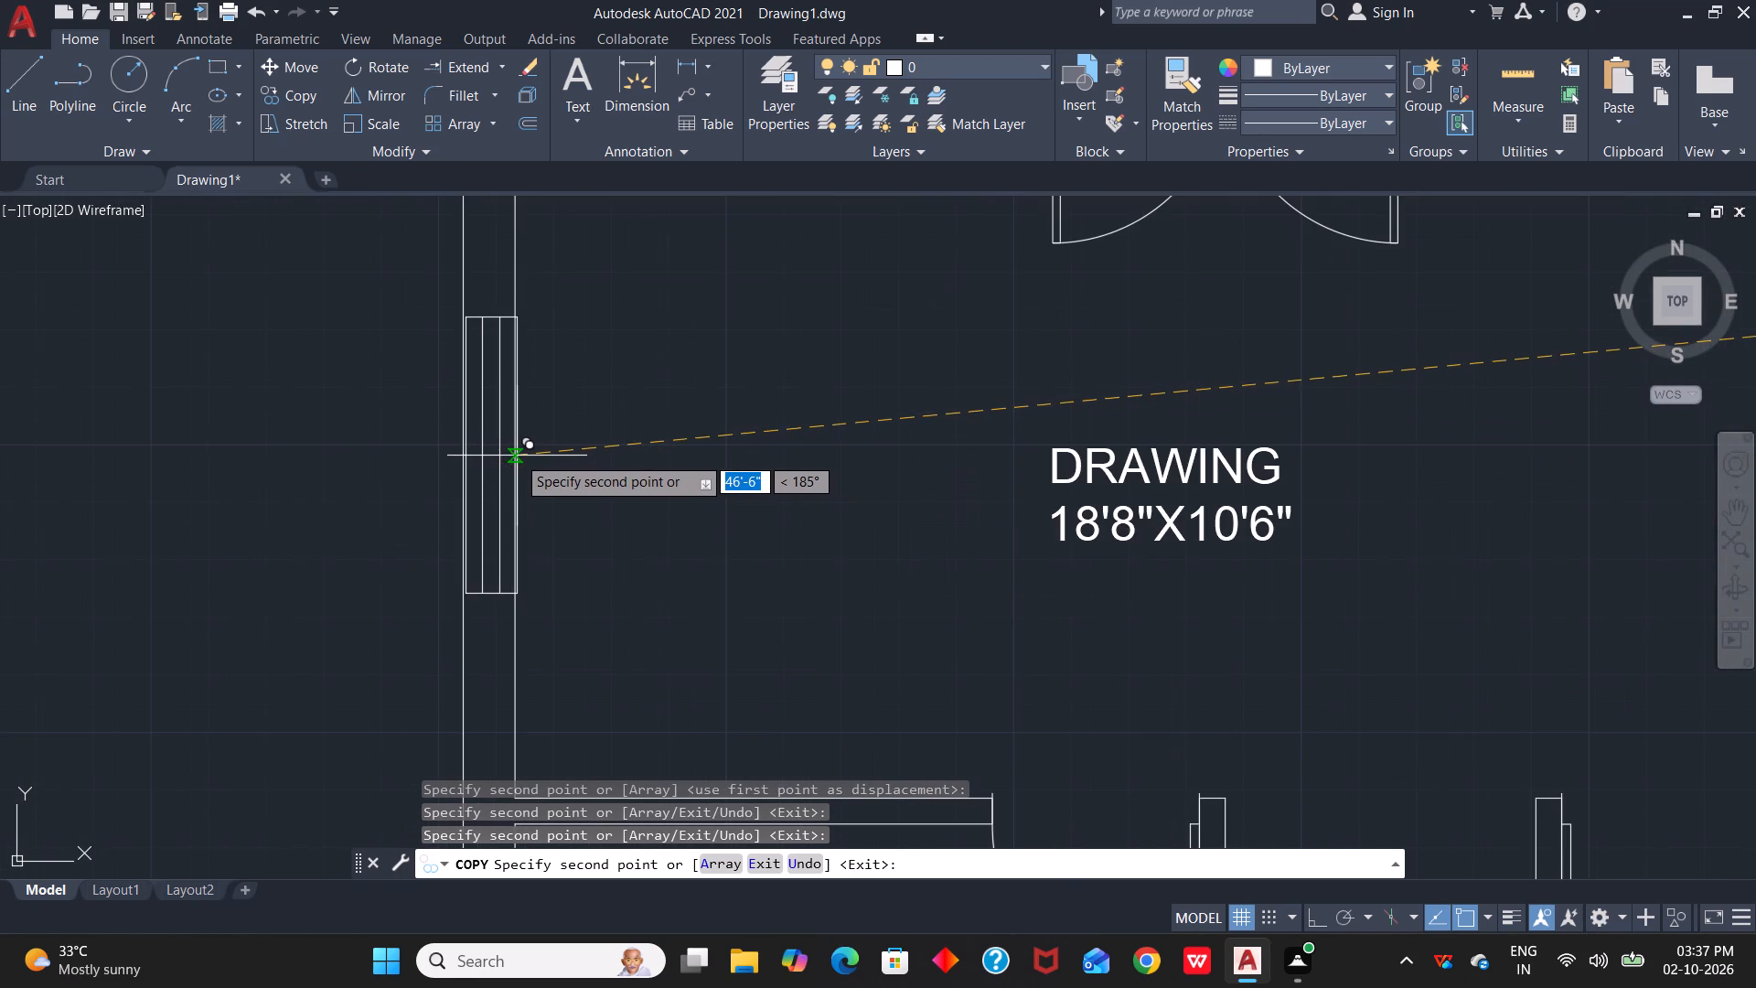
left_click(515, 456)
Place a vertical window copy on the west outer wall of the north 18'8"X10'6" drawing room.
scroll(873, 490, "down", 2)
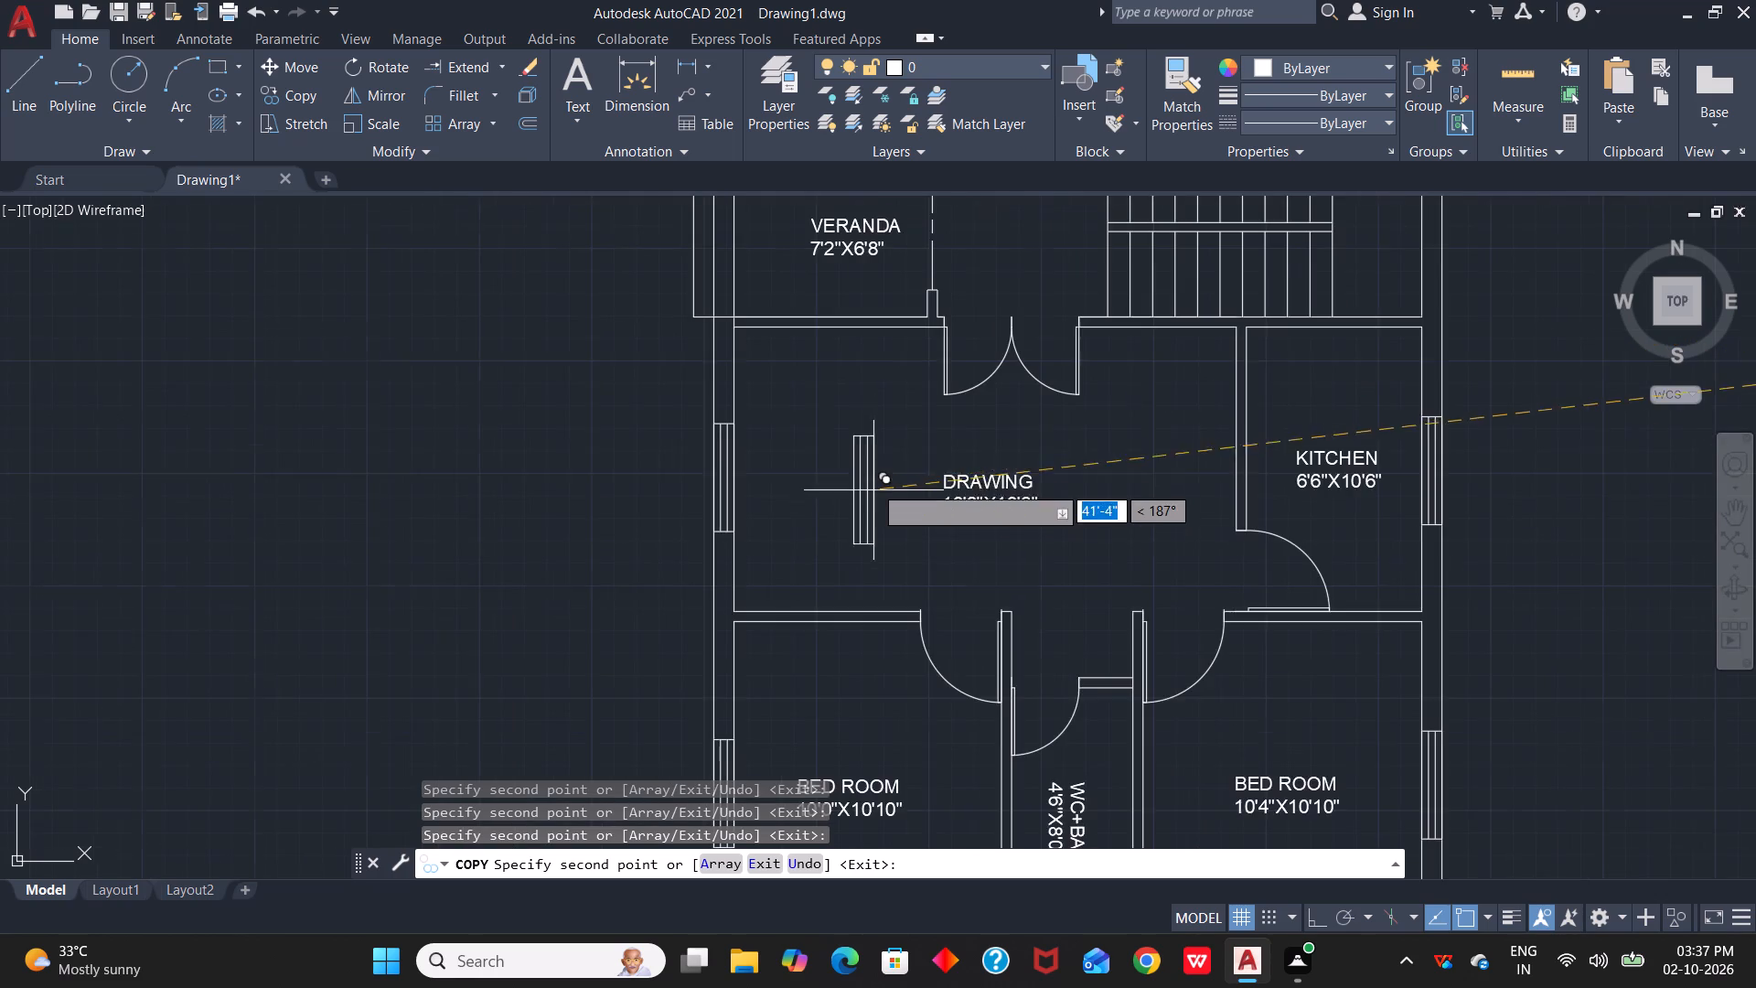
middle_click_drag(872, 467, 966, 792)
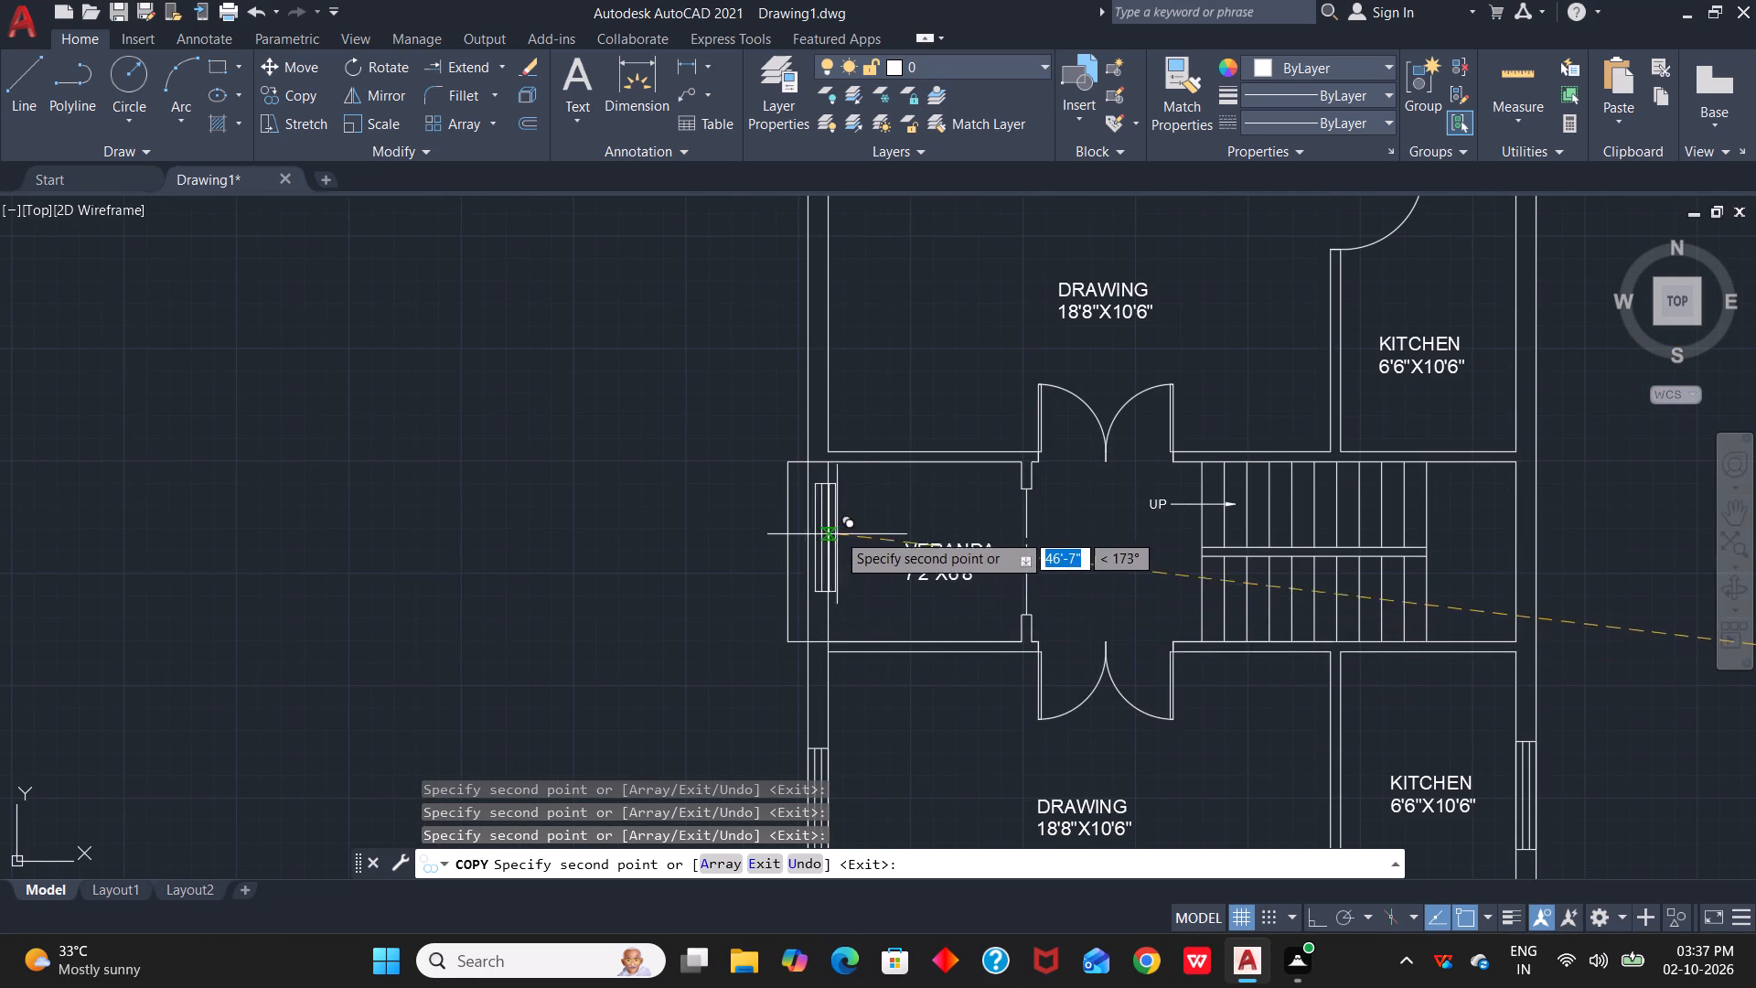
scroll(846, 465, "down", 1)
middle_click_drag(887, 409, 893, 564)
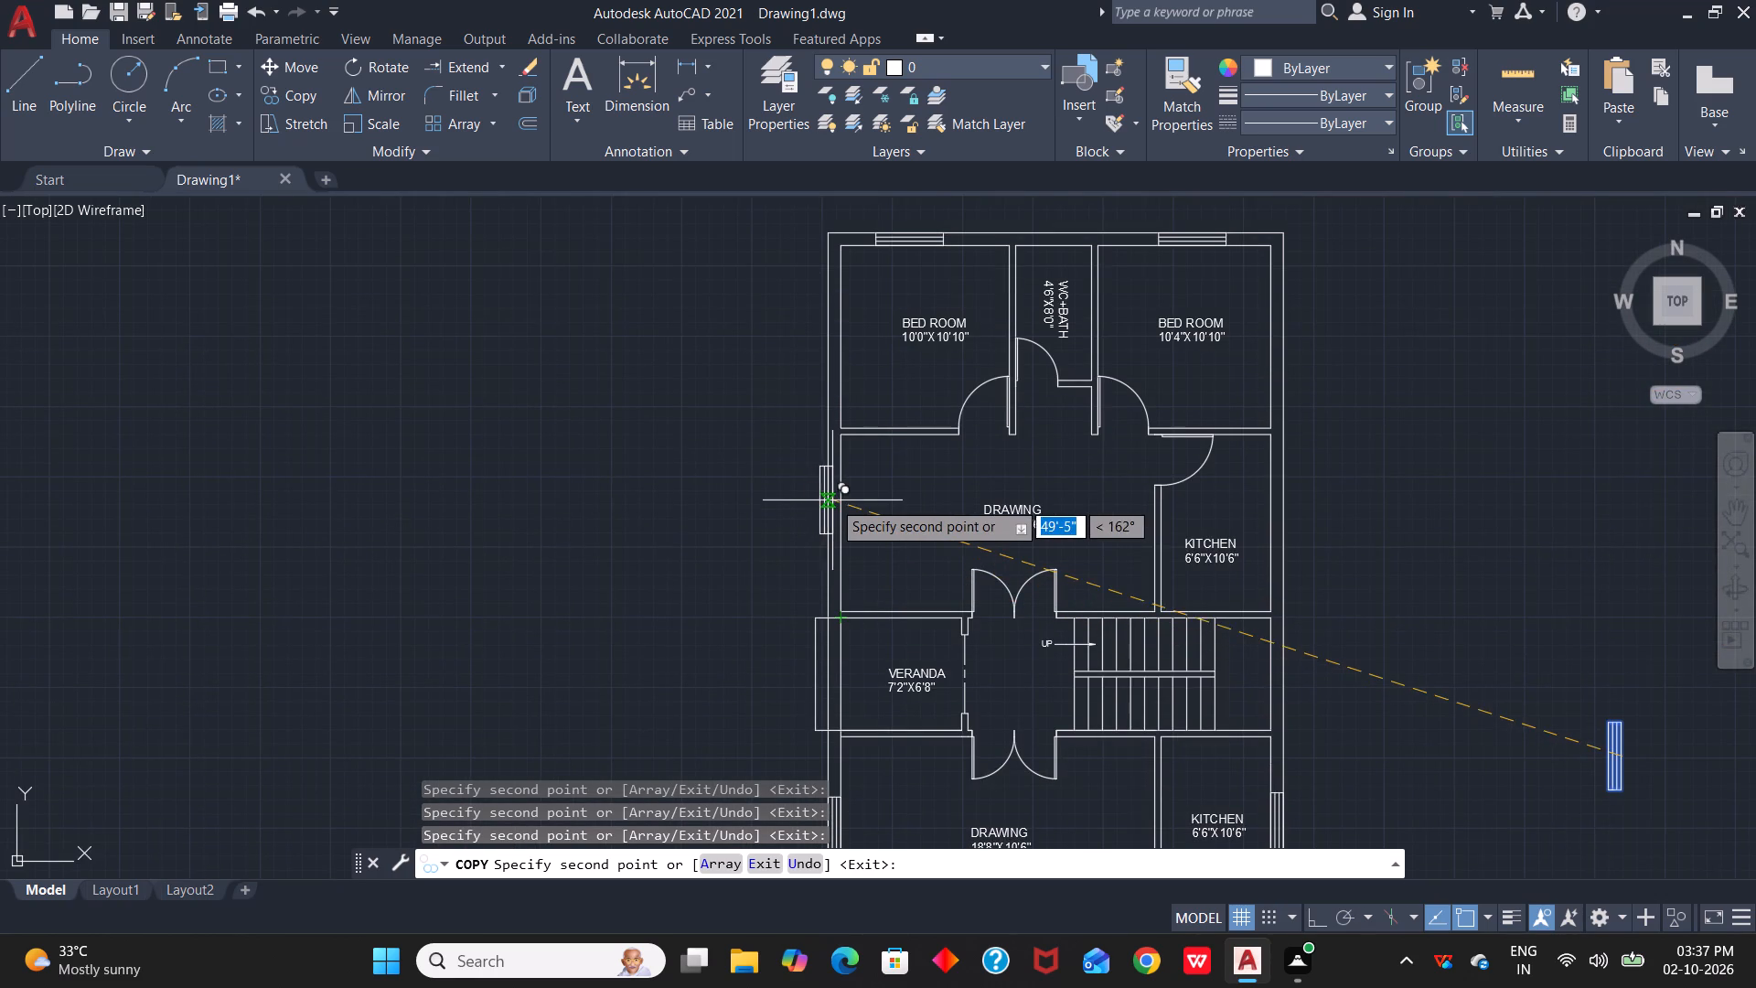
scroll(838, 499, "up", 3)
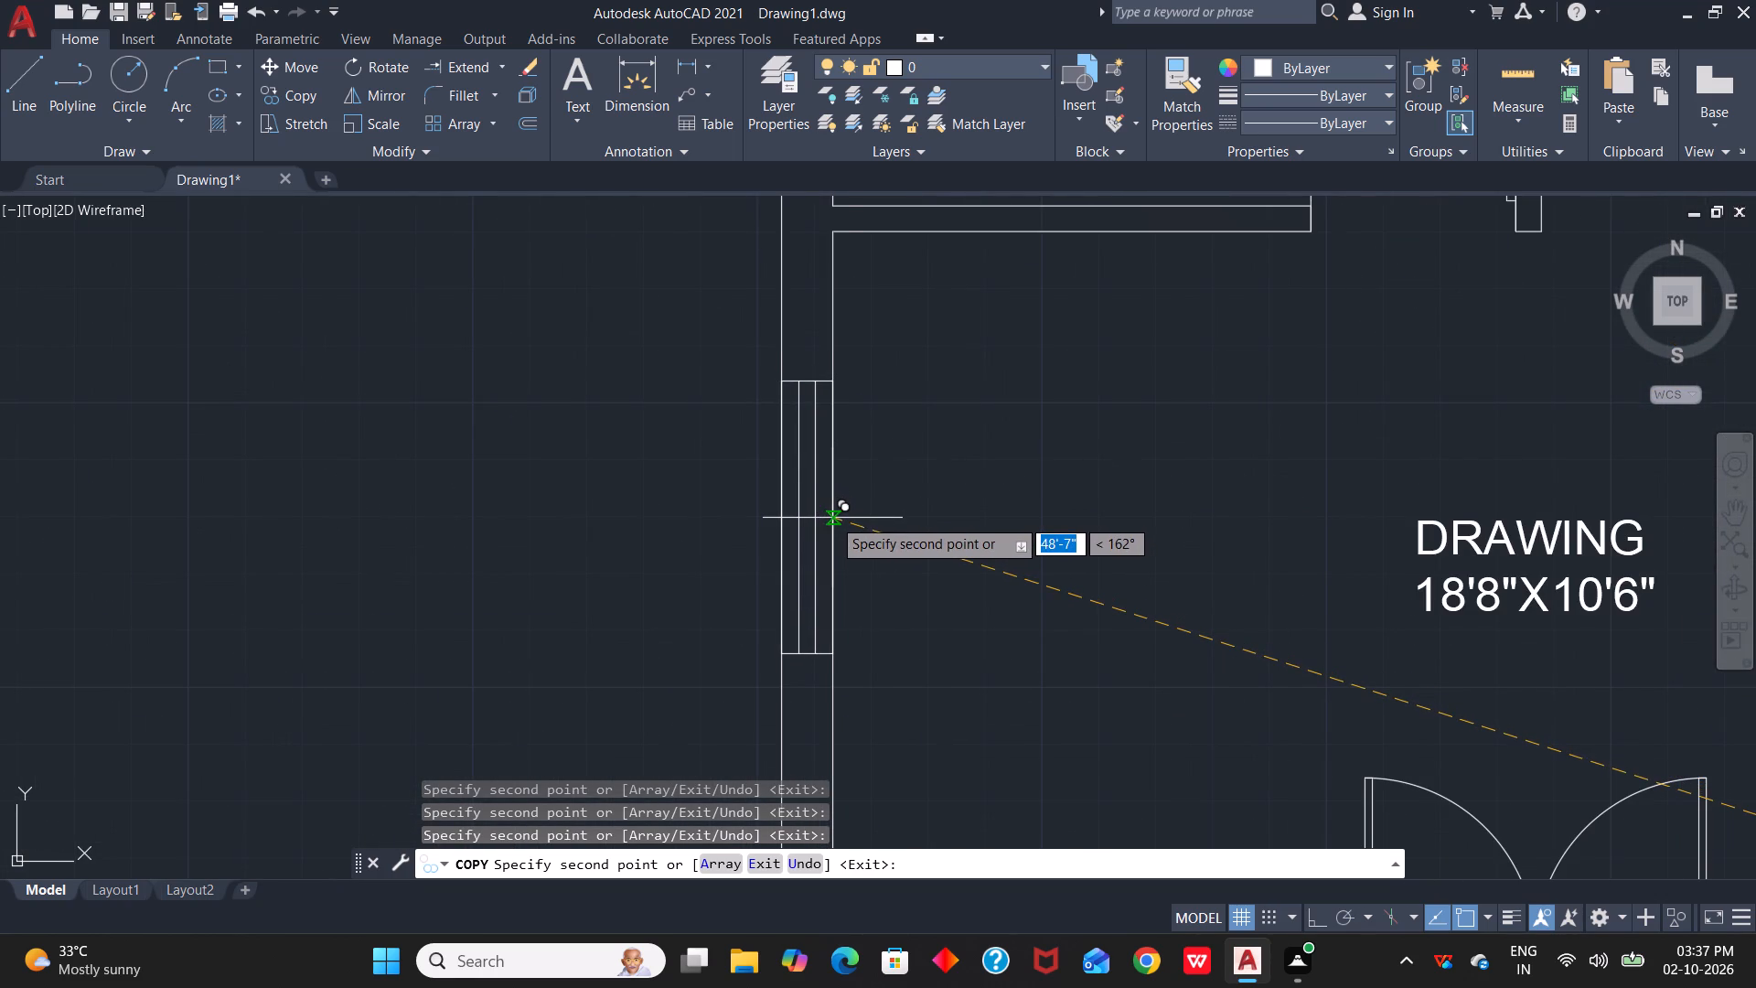
left_click(832, 518)
Place a vertical window copy on the east outer wall of the north 6'6"X10'6" kitchen.
scroll(1071, 561, "down", 2)
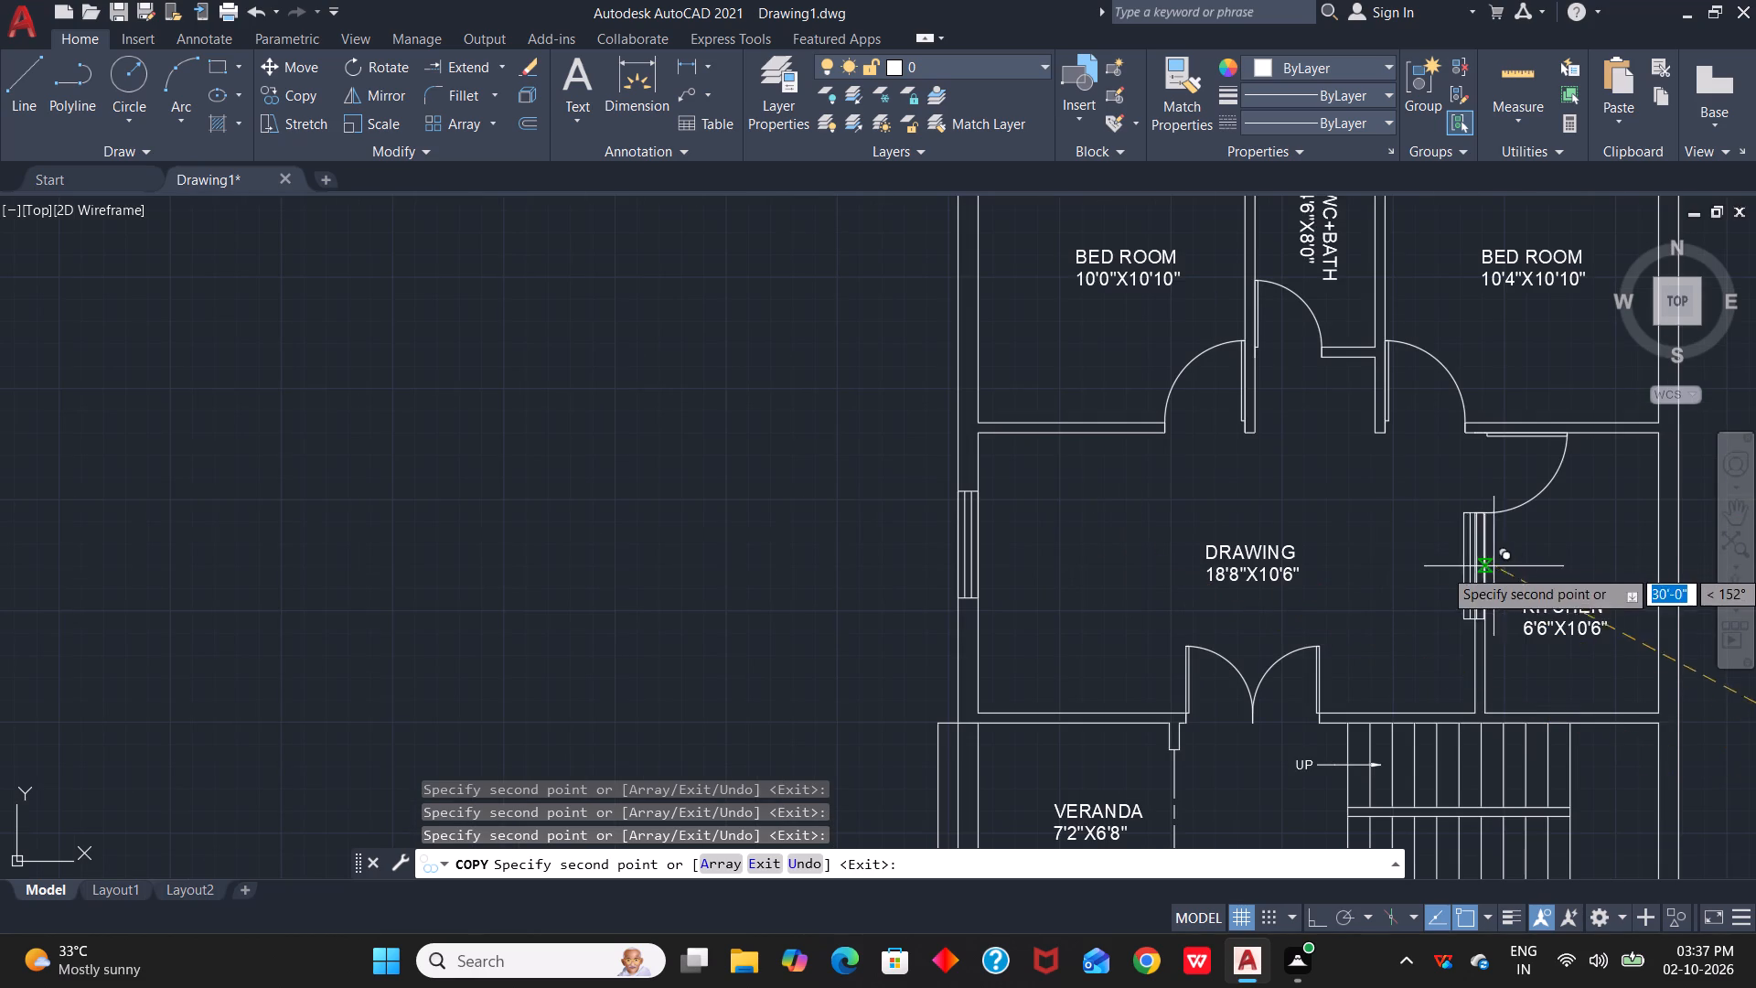
middle_click_drag(1469, 569, 1027, 572)
scroll(1231, 617, "up", 2)
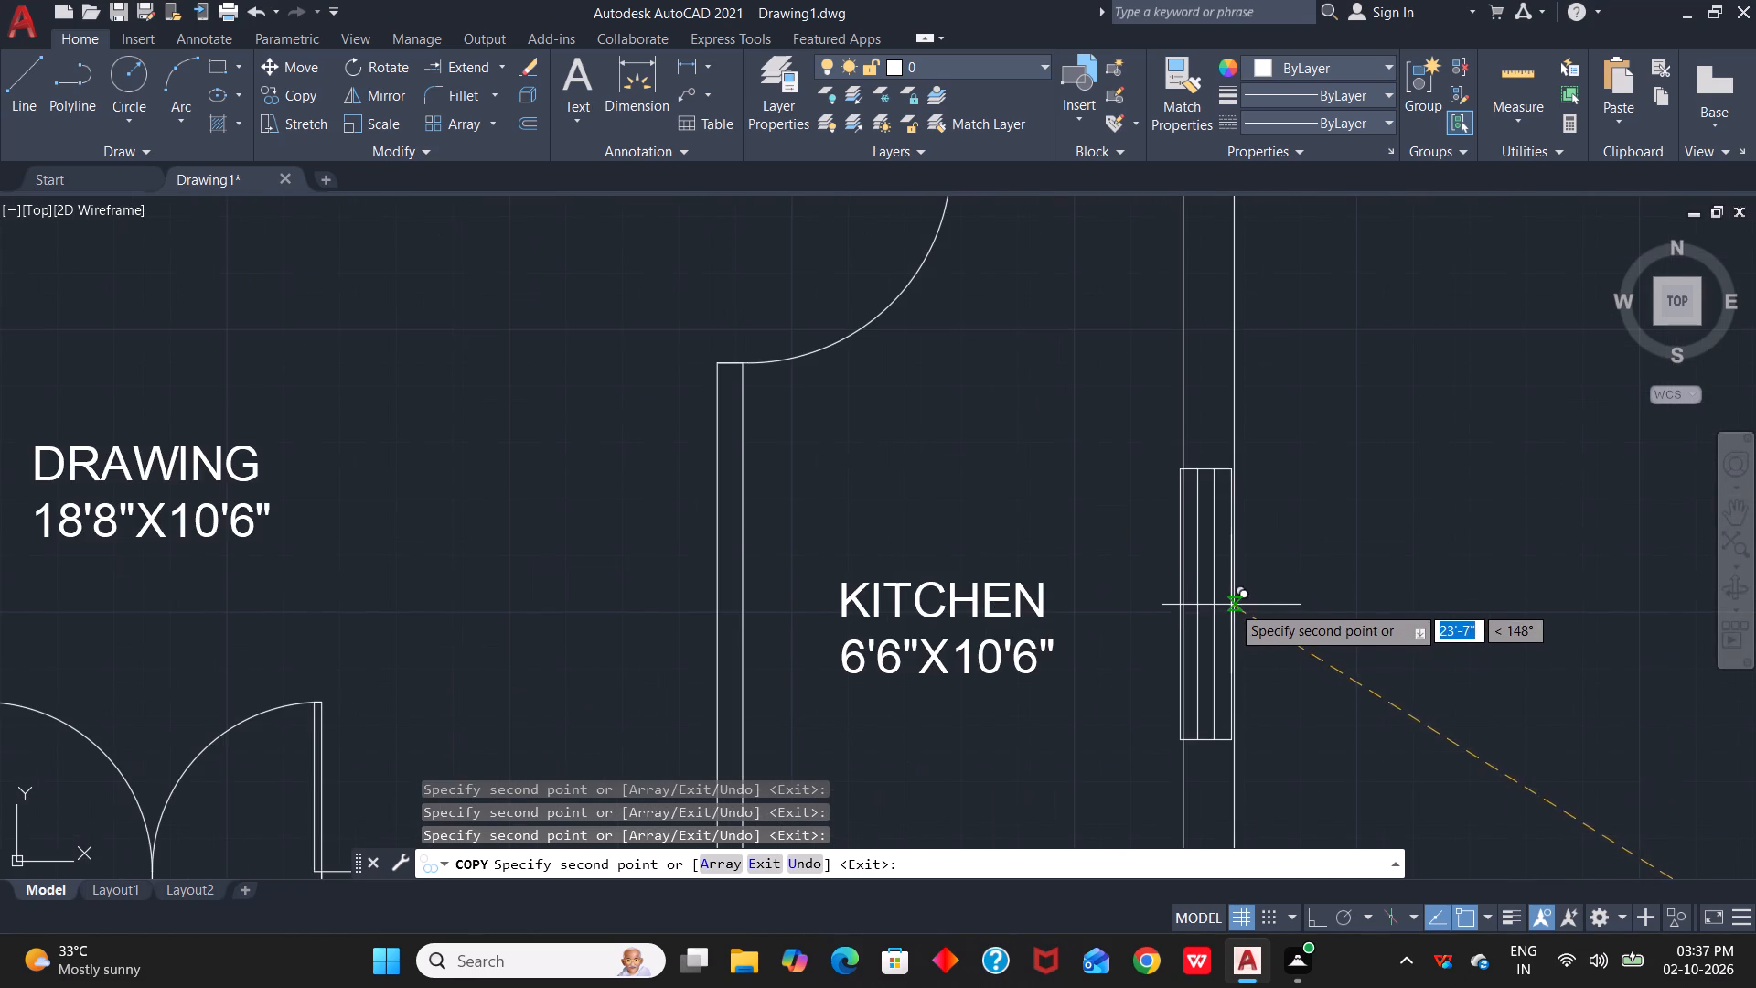
left_click(1233, 571)
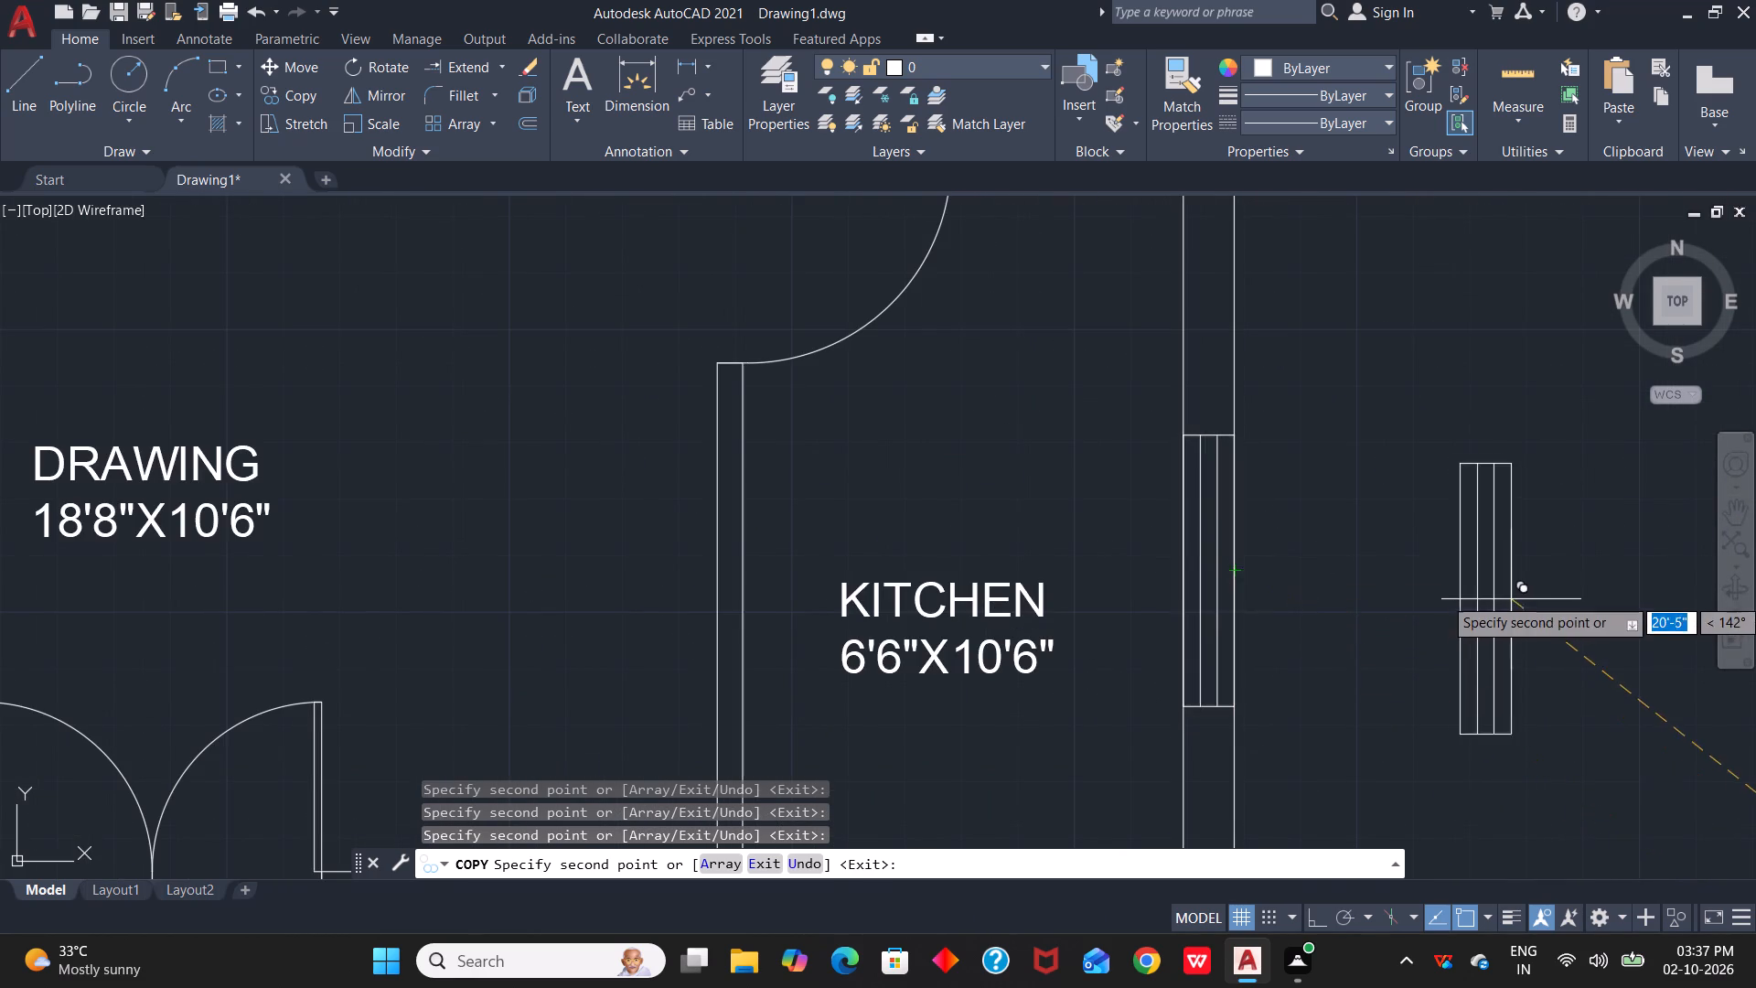
Place a vertical window copy on the east outer wall of the north 10'4"X10'10" bedroom.
scroll(1502, 595, "down", 3)
middle_click_drag(1505, 453, 1385, 657)
scroll(1318, 627, "up", 2)
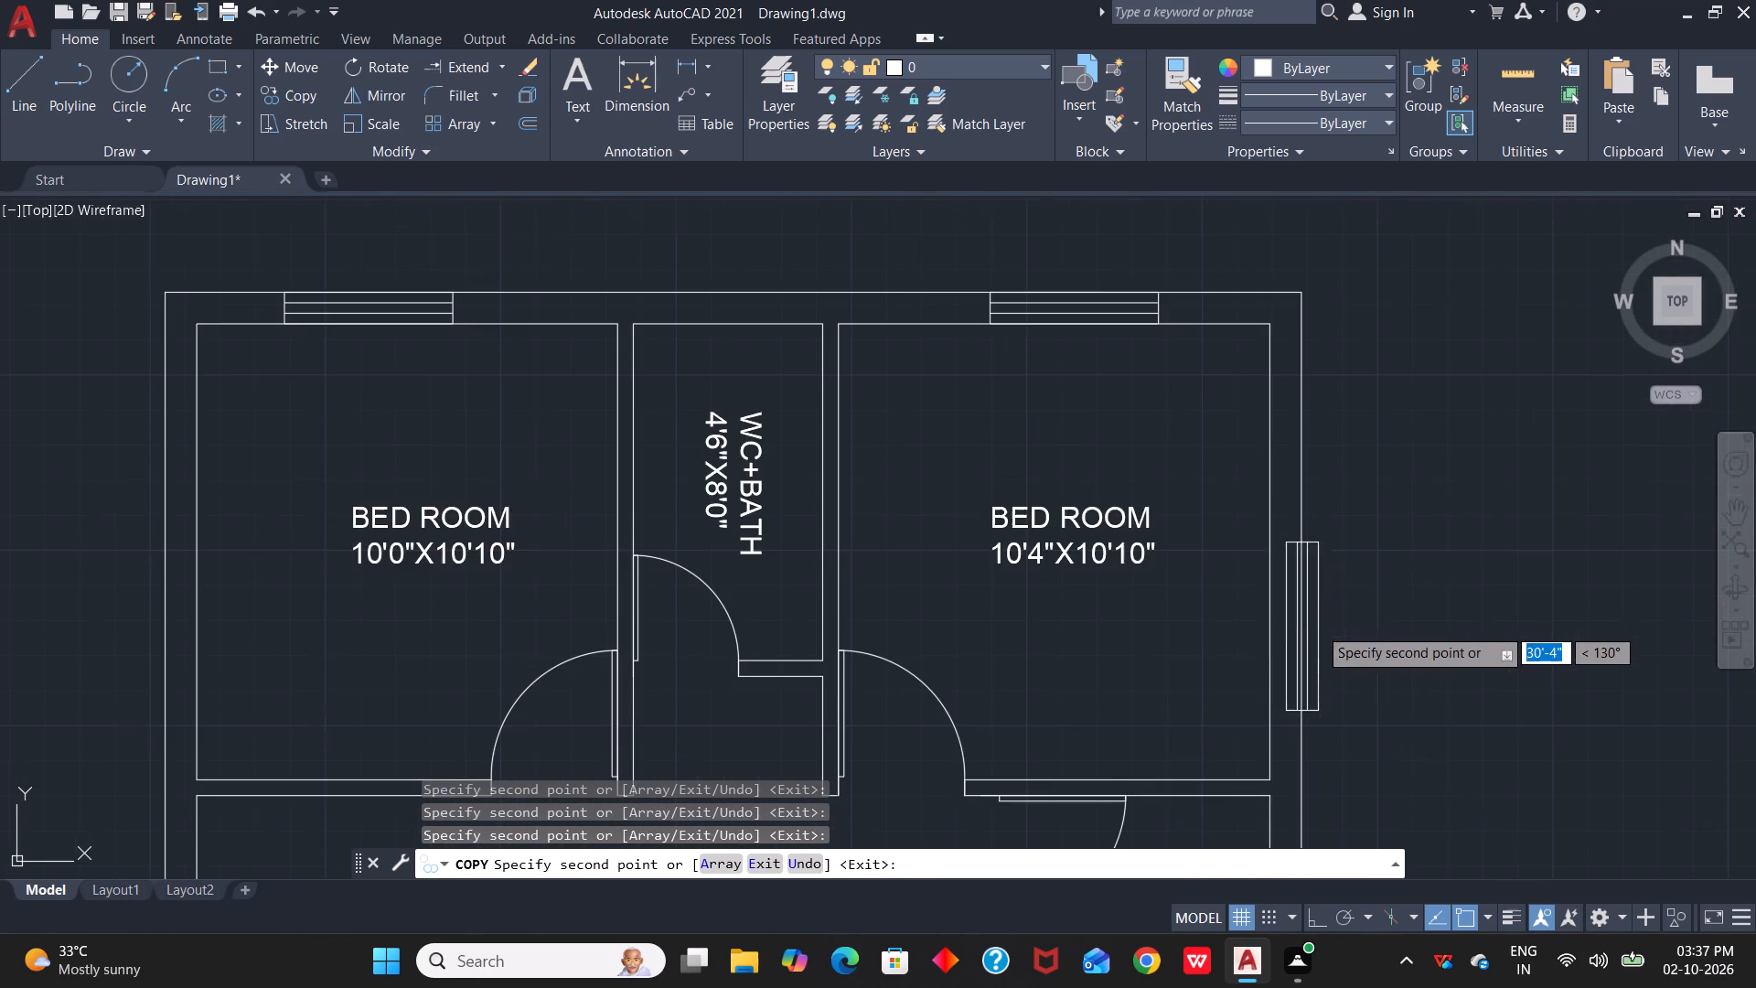
scroll(1300, 535, "up", 4)
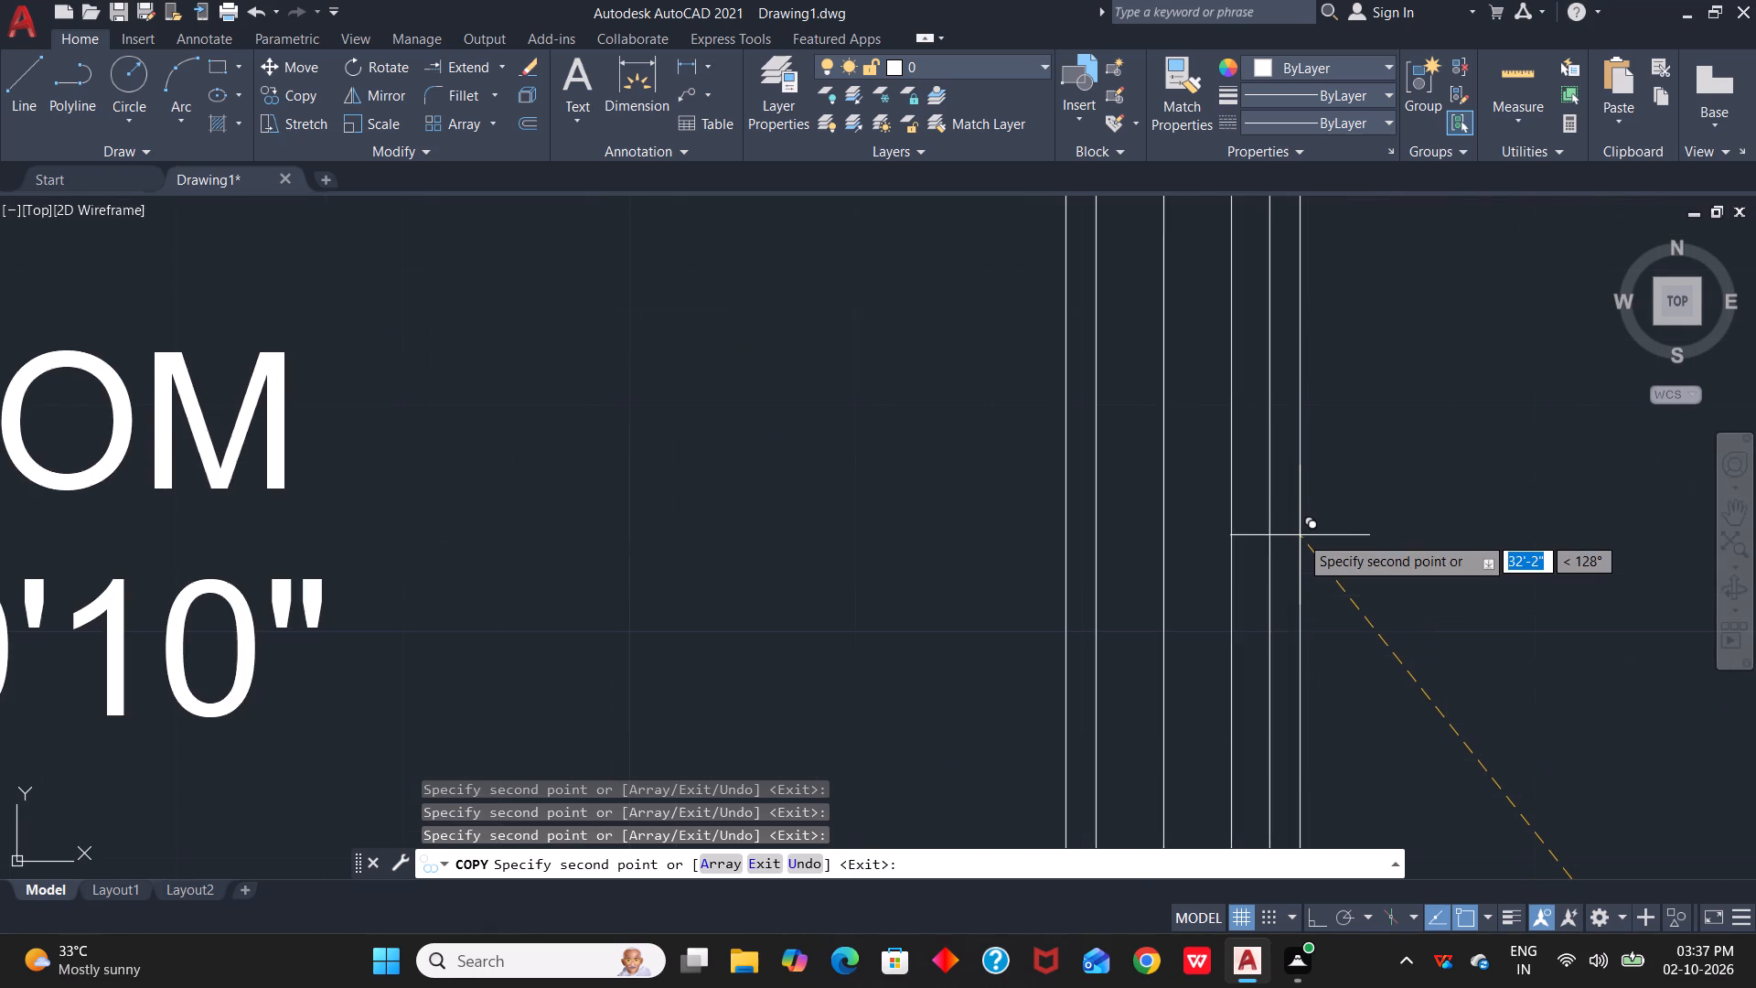
left_click(1270, 535)
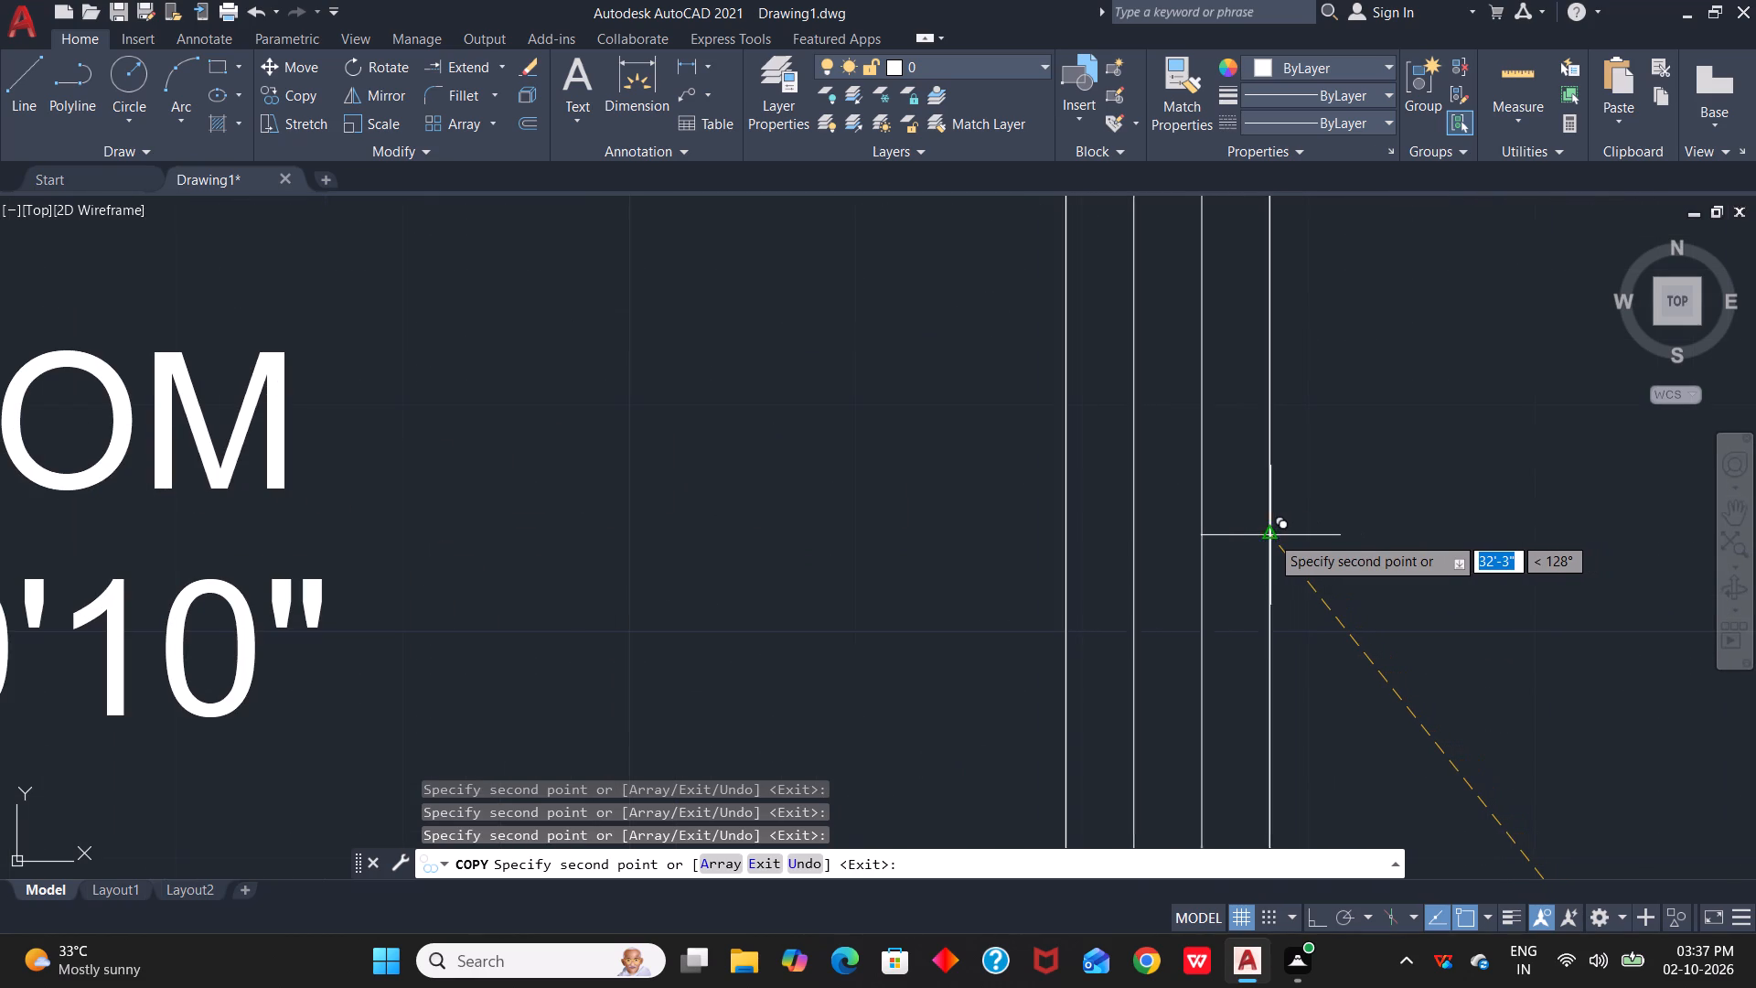
Place the last vertical window copy on the west outer wall of the north 10'0"X10'10" bedroom and end the Copy command.
scroll(891, 596, "down", 4)
middle_click_drag(573, 611, 1553, 553)
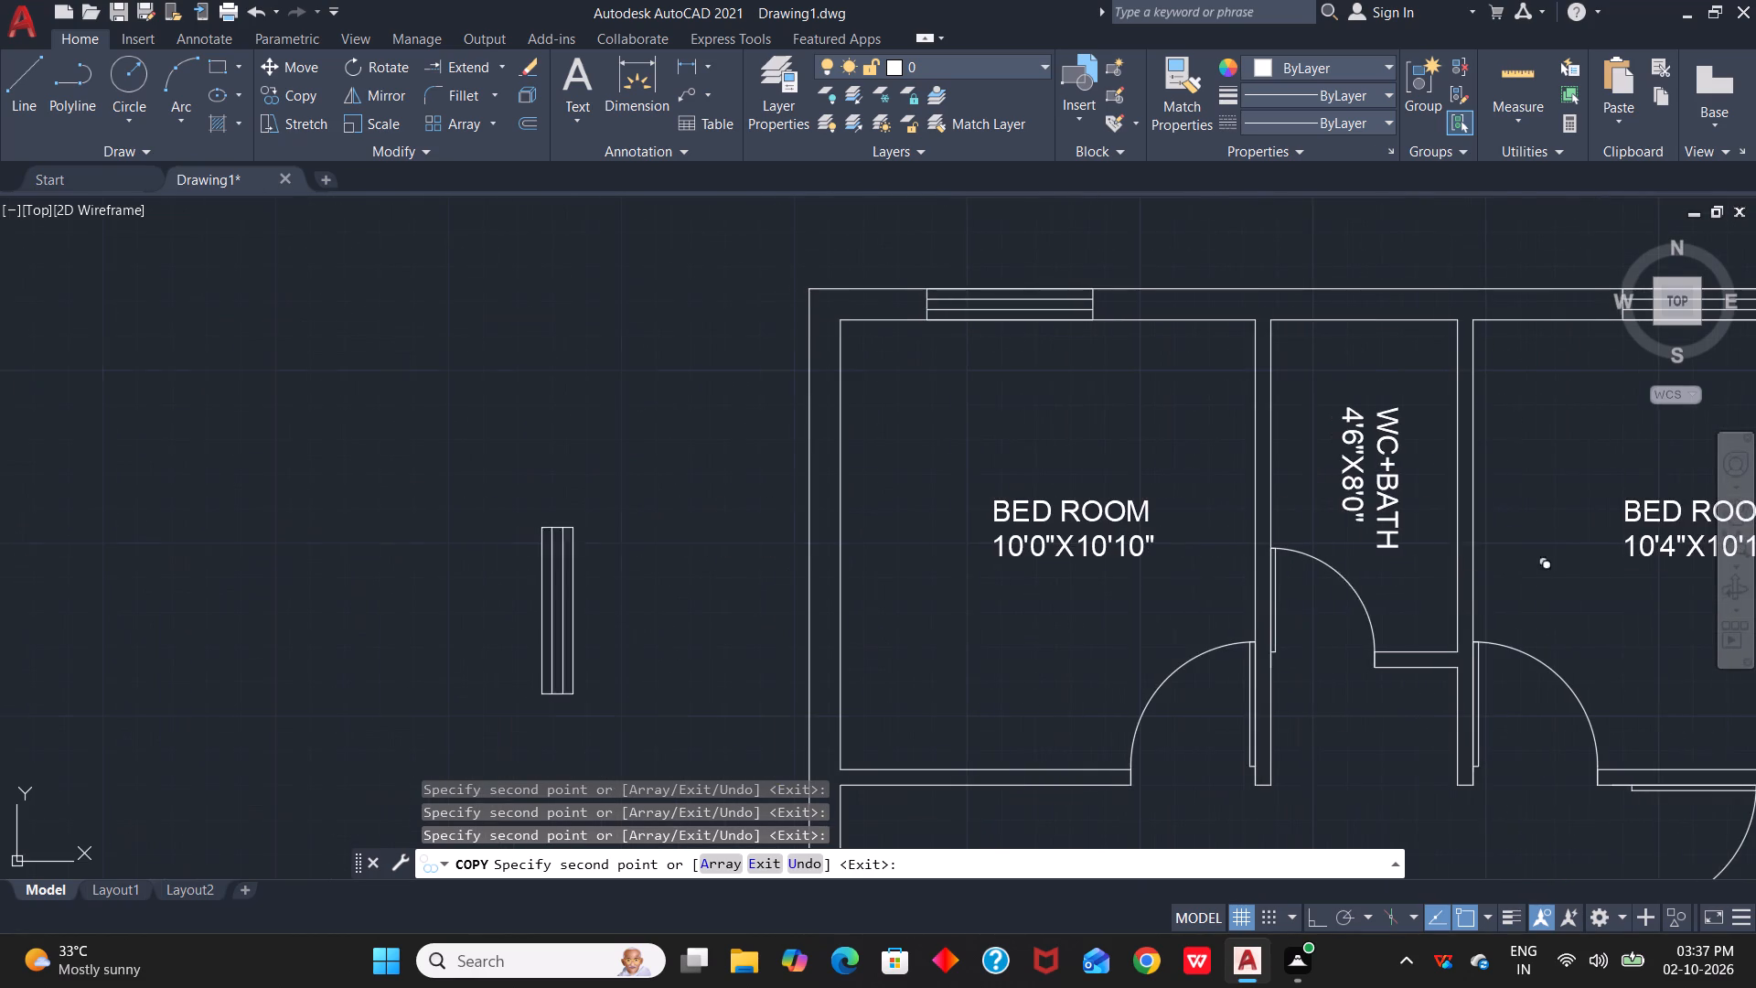
scroll(843, 555, "up", 3)
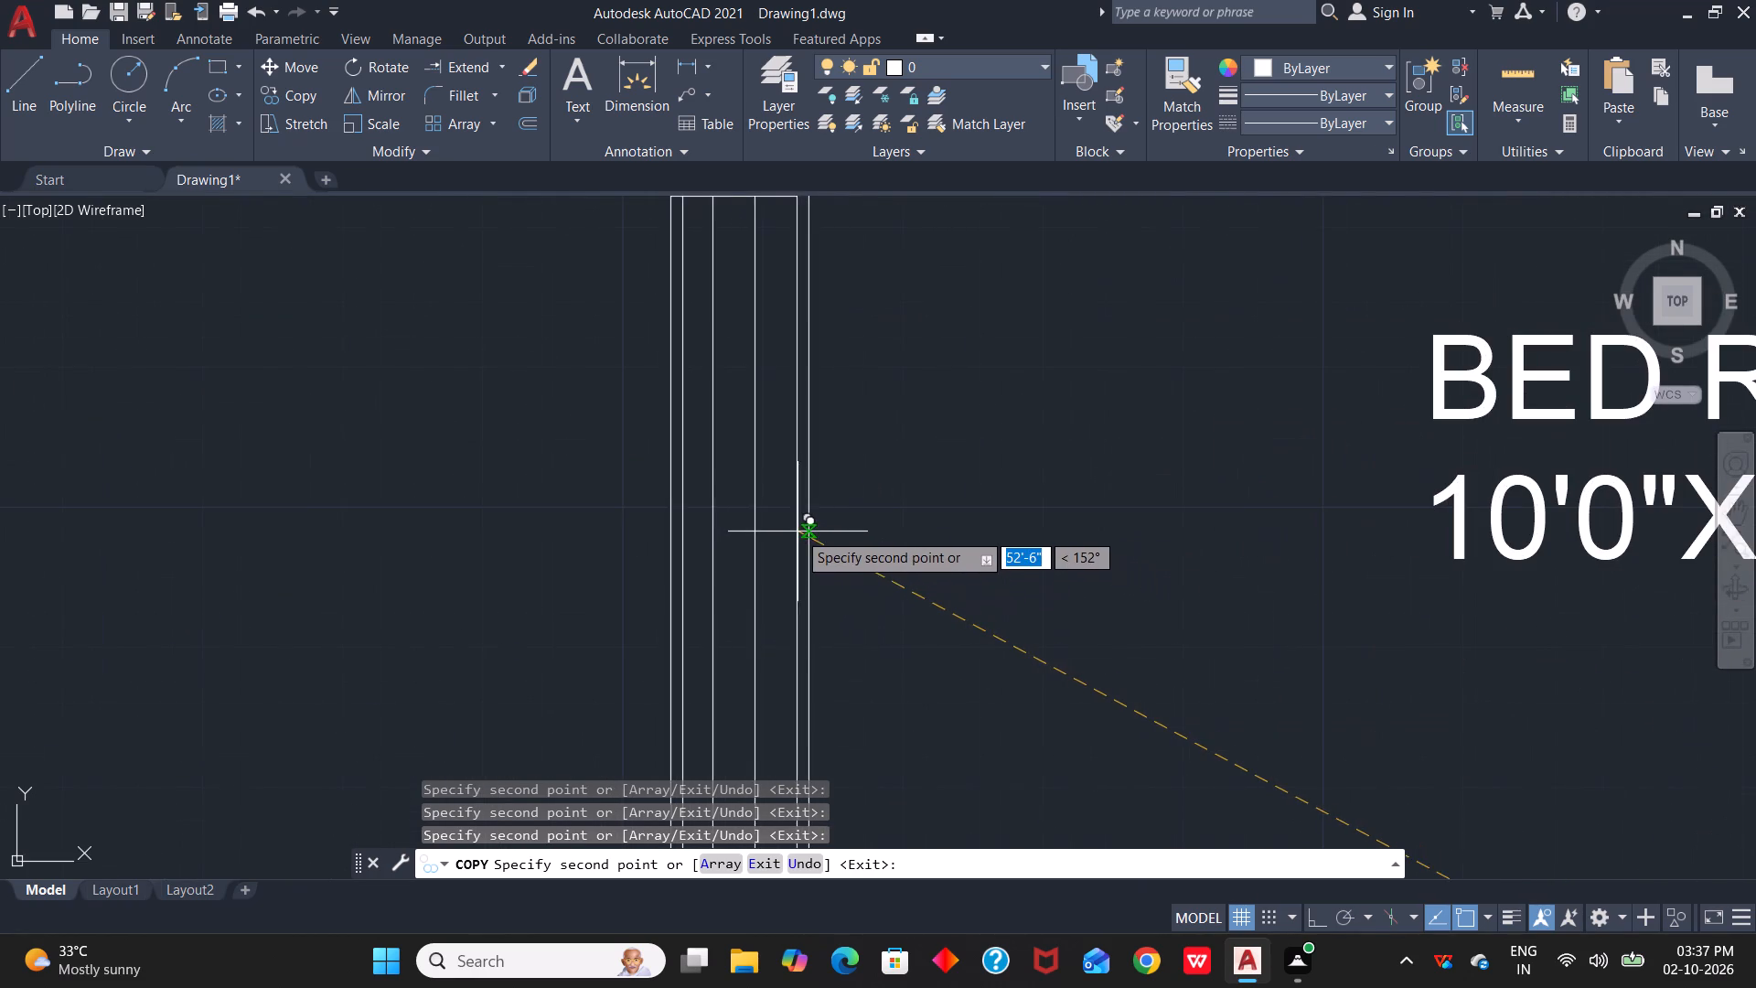
left_click(806, 520)
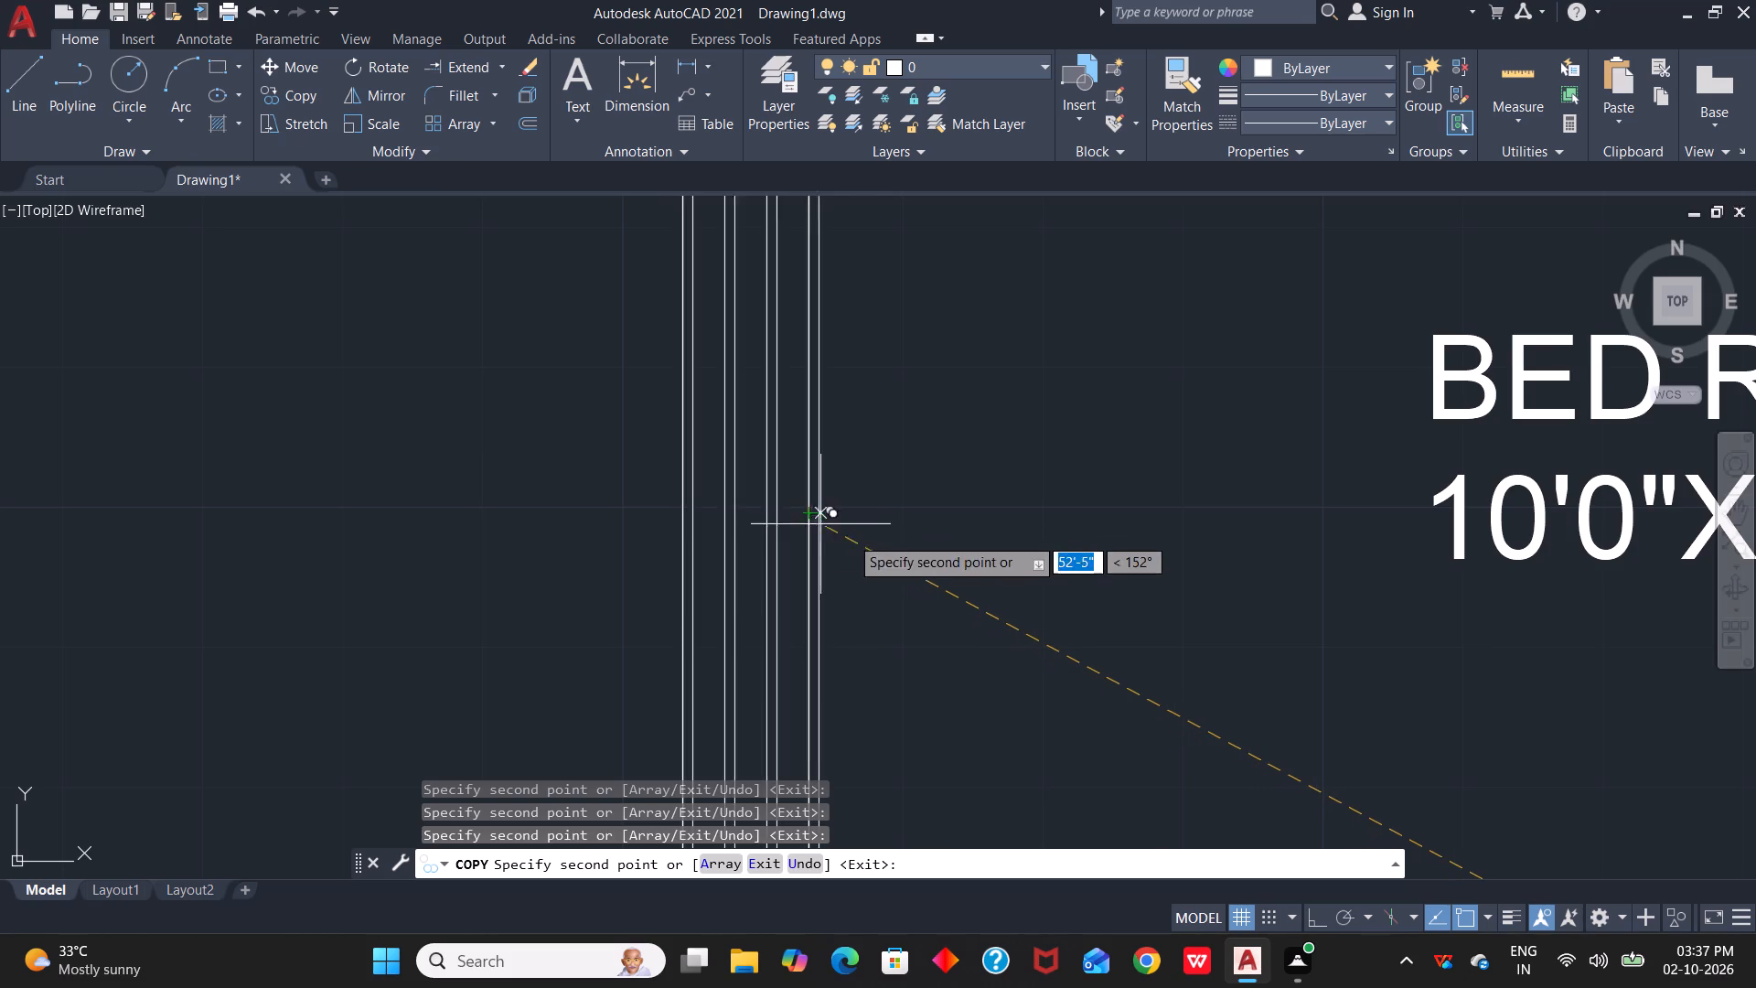
scroll(1346, 635, "down", 4)
middle_click_drag(1693, 724, 787, 567)
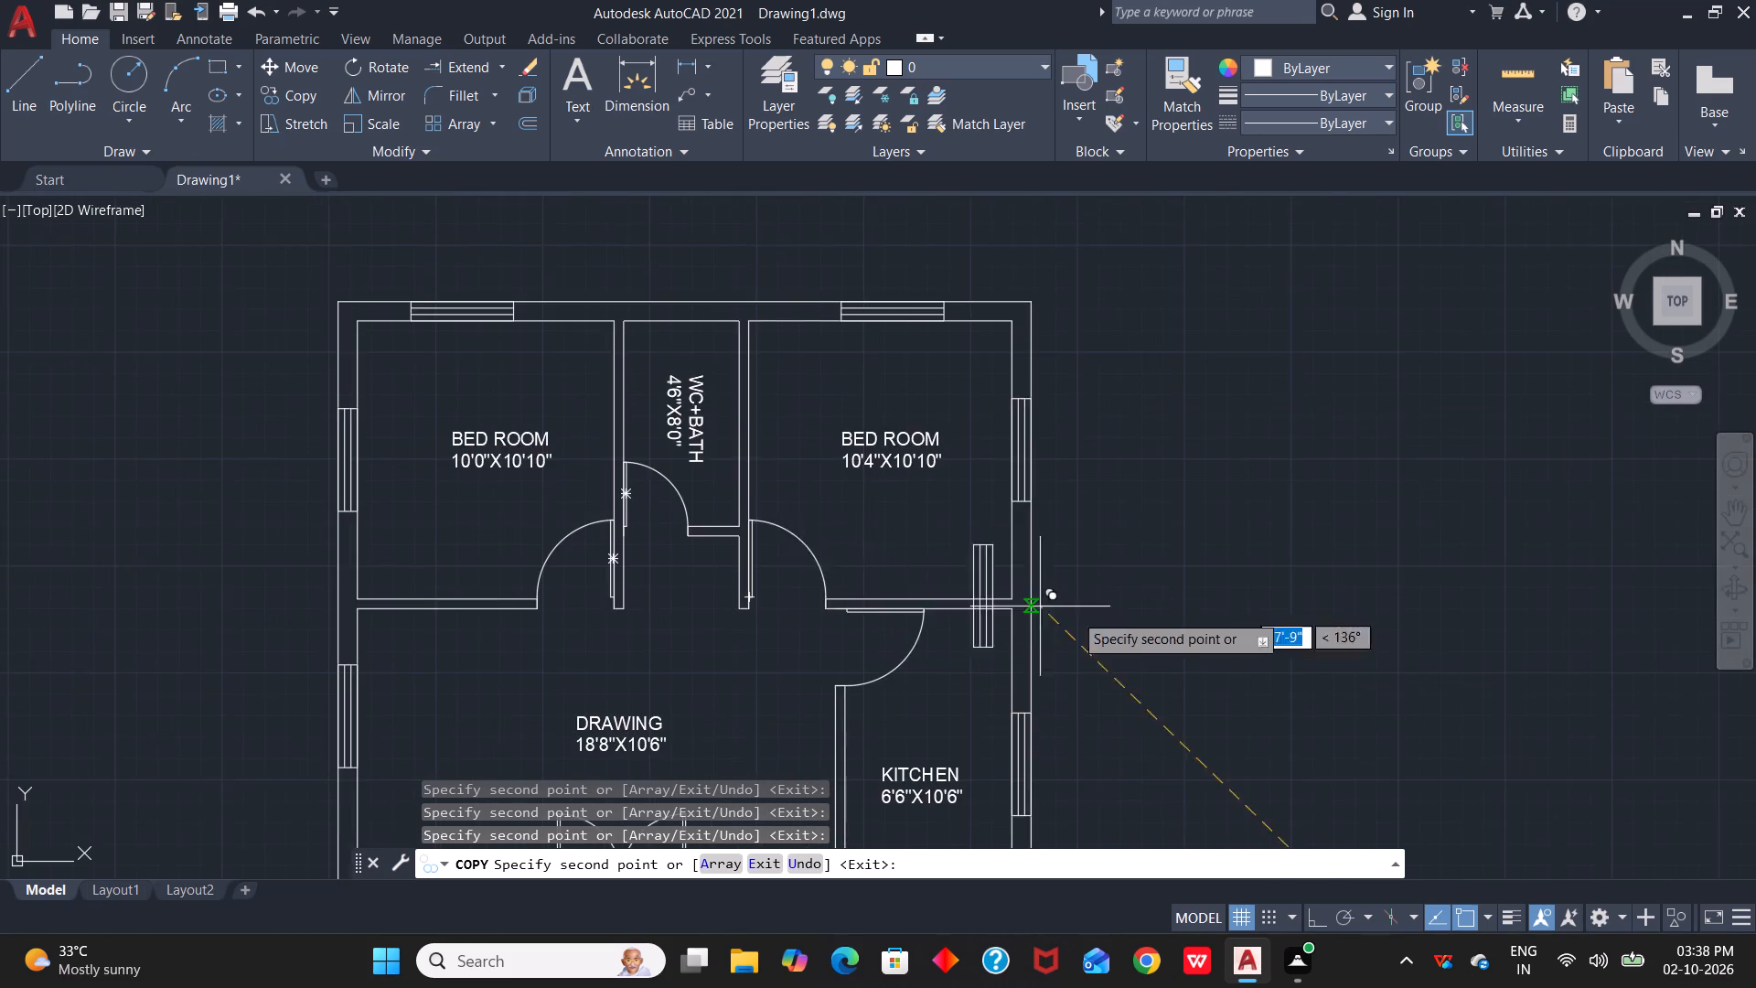
scroll(1127, 637, "down", 1)
key("Escape")
Erase the leftover source vertical window standing outside the plan to the east.
middle_click_drag(1180, 655, 1185, 528)
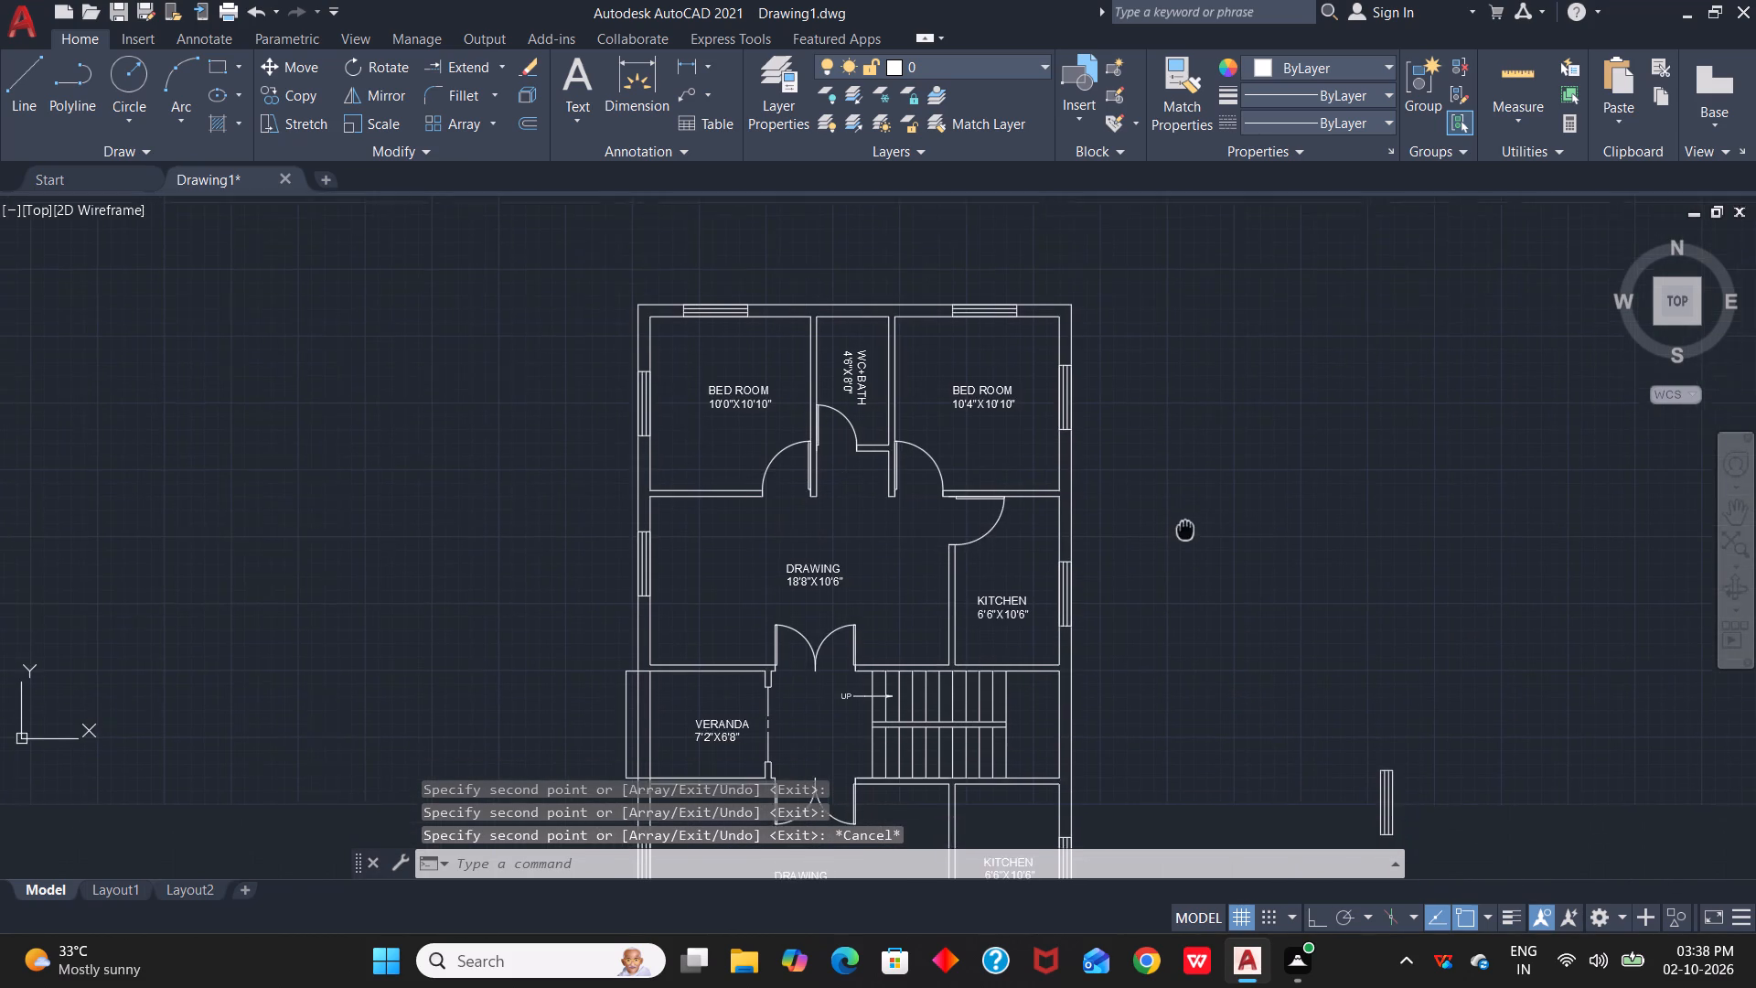
middle_click_drag(1185, 528, 1190, 513)
scroll(1191, 513, "down", 1)
left_click(1294, 577)
left_click(1344, 729)
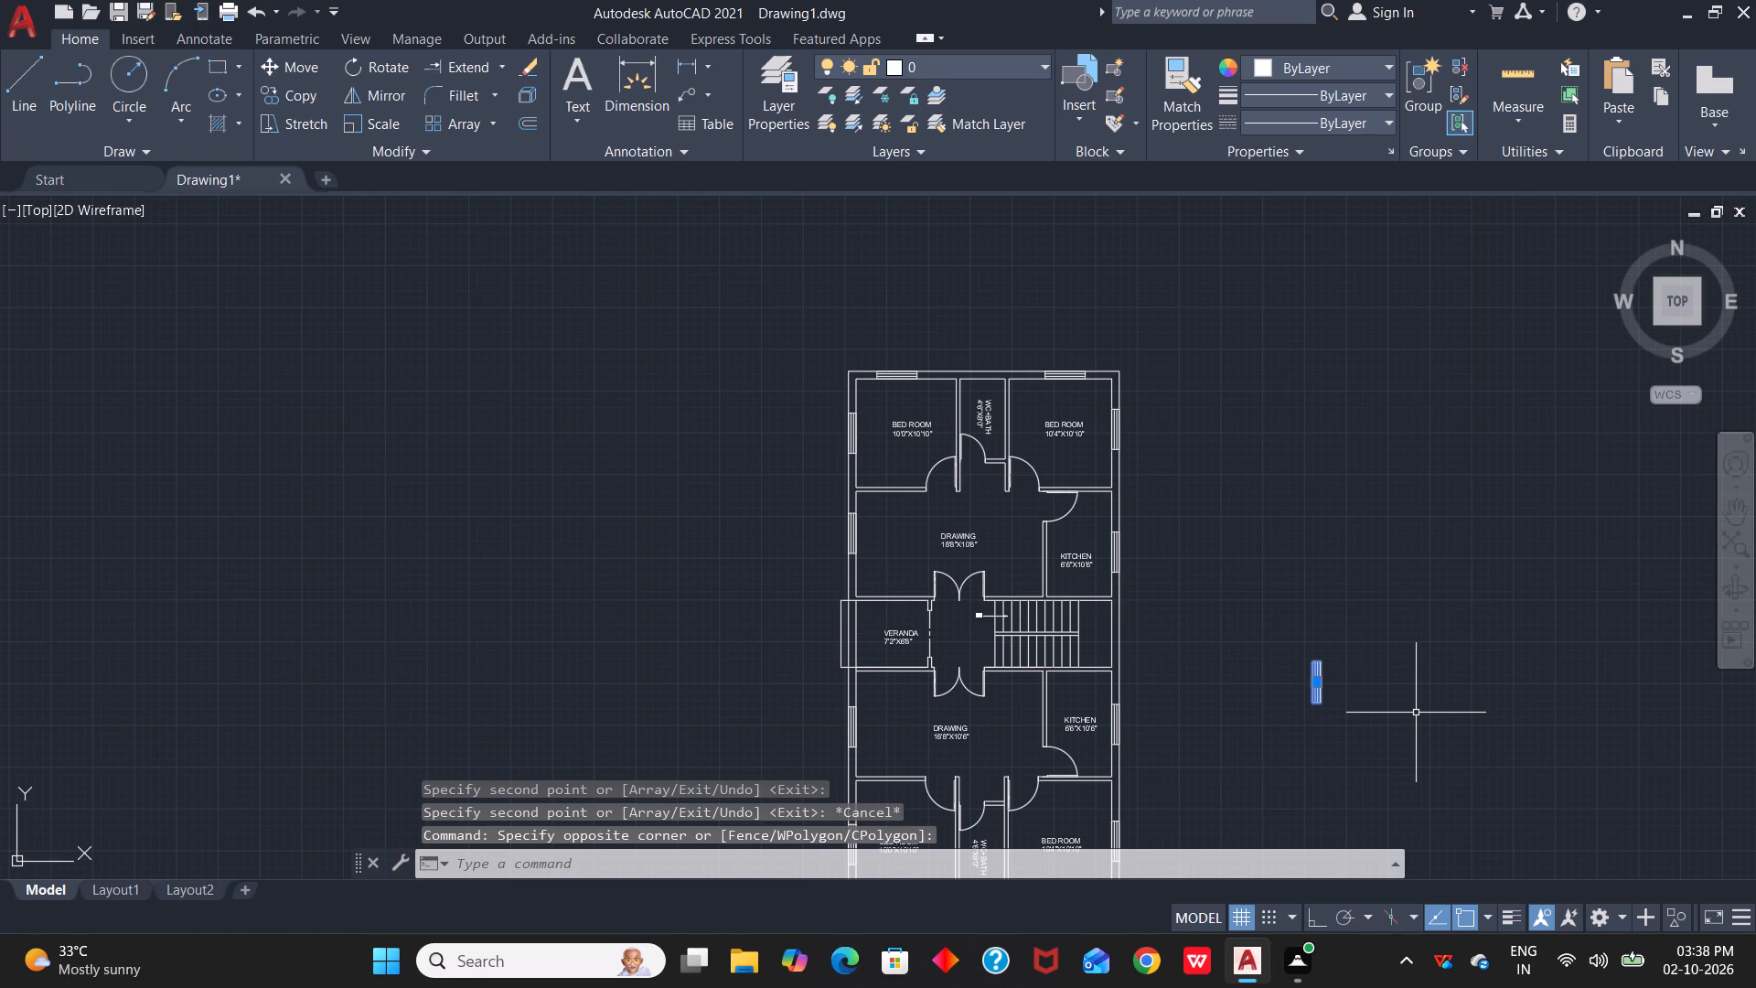
key("Delete")
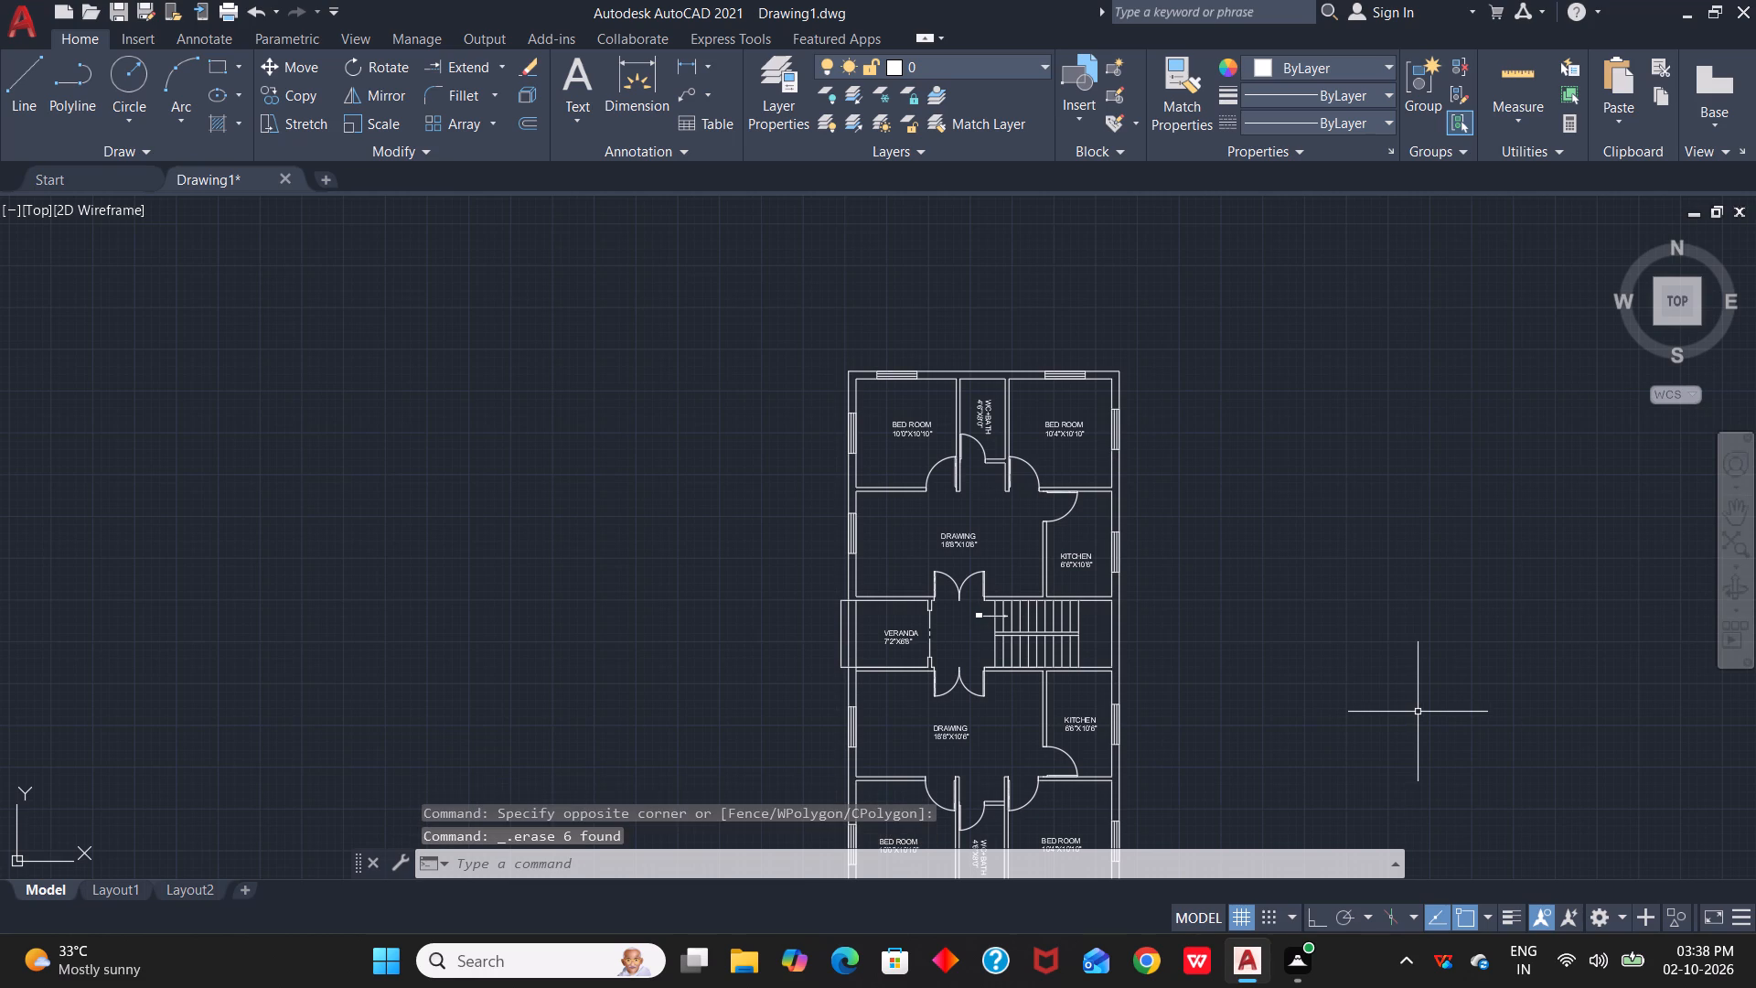
Erase the small leftover object standing apart in the empty area east of the floor plan.
scroll(1352, 453, "down", 1)
middle_click_drag(1357, 634, 1241, 639)
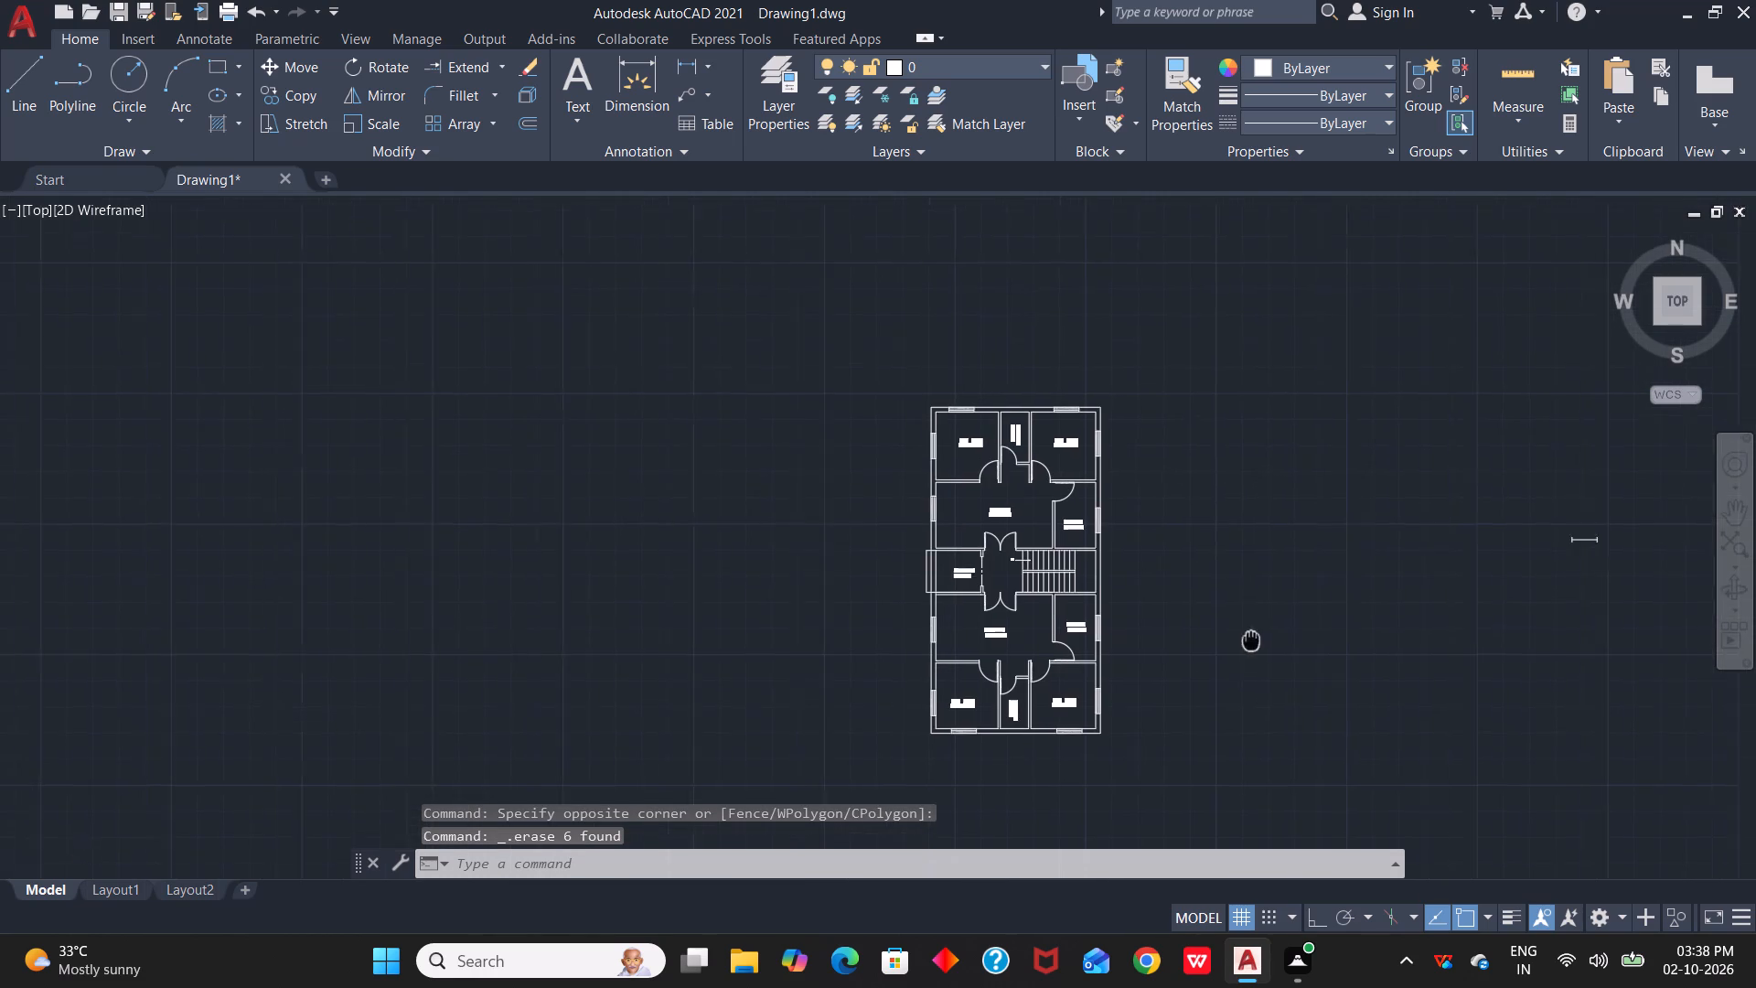
middle_click_drag(1241, 639, 1097, 653)
left_click_drag(1334, 538, 1352, 542)
left_click(1567, 597)
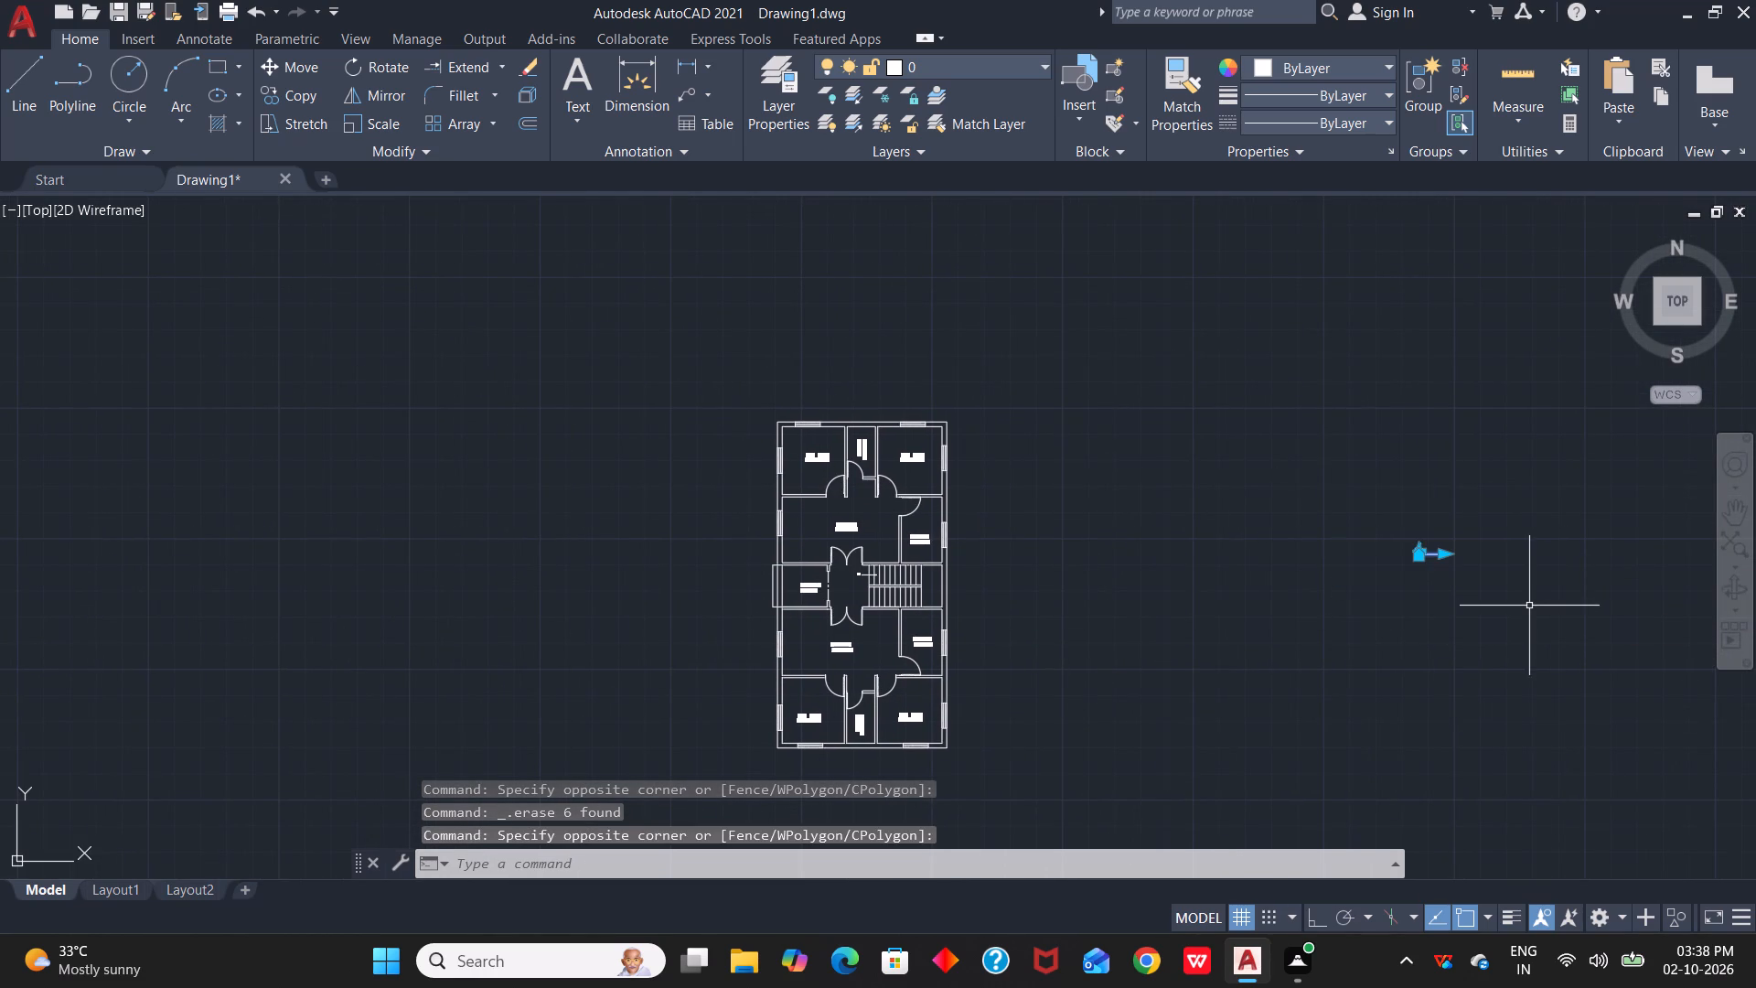
key("Delete")
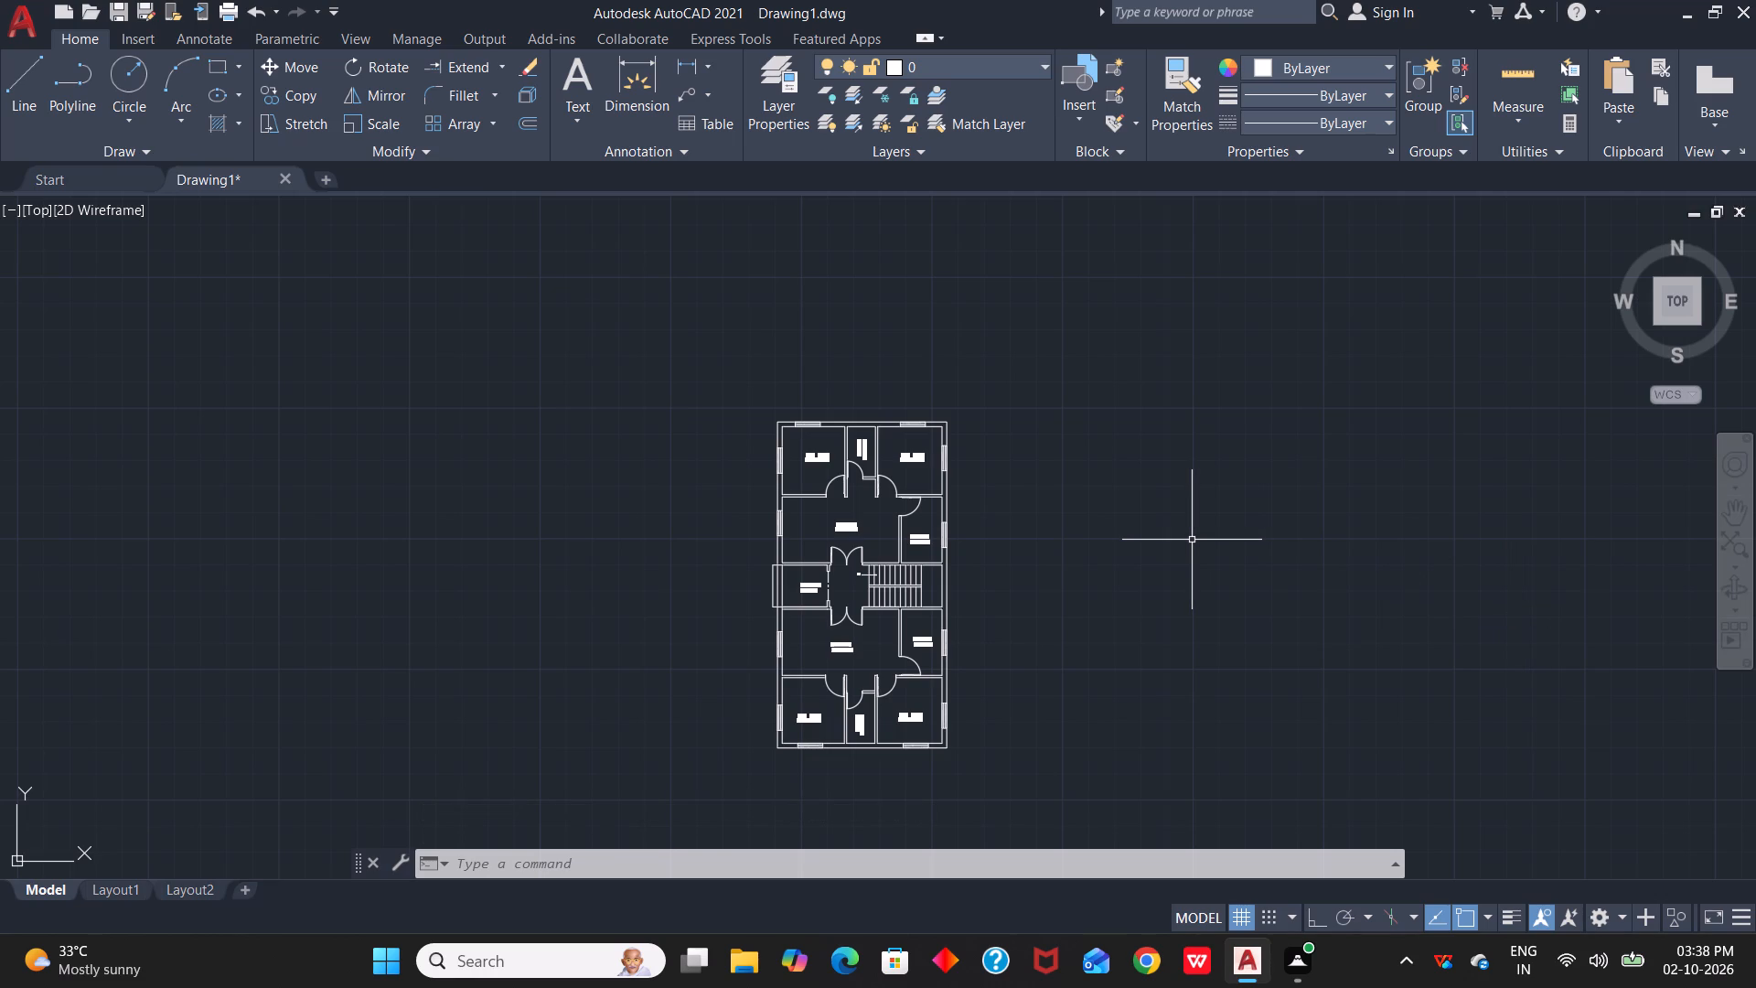
Examine the placed windows on the outer walls of the plan, especially the north wall window of the 10'4"X10'10" bedroom.
scroll(1260, 646, "up", 2)
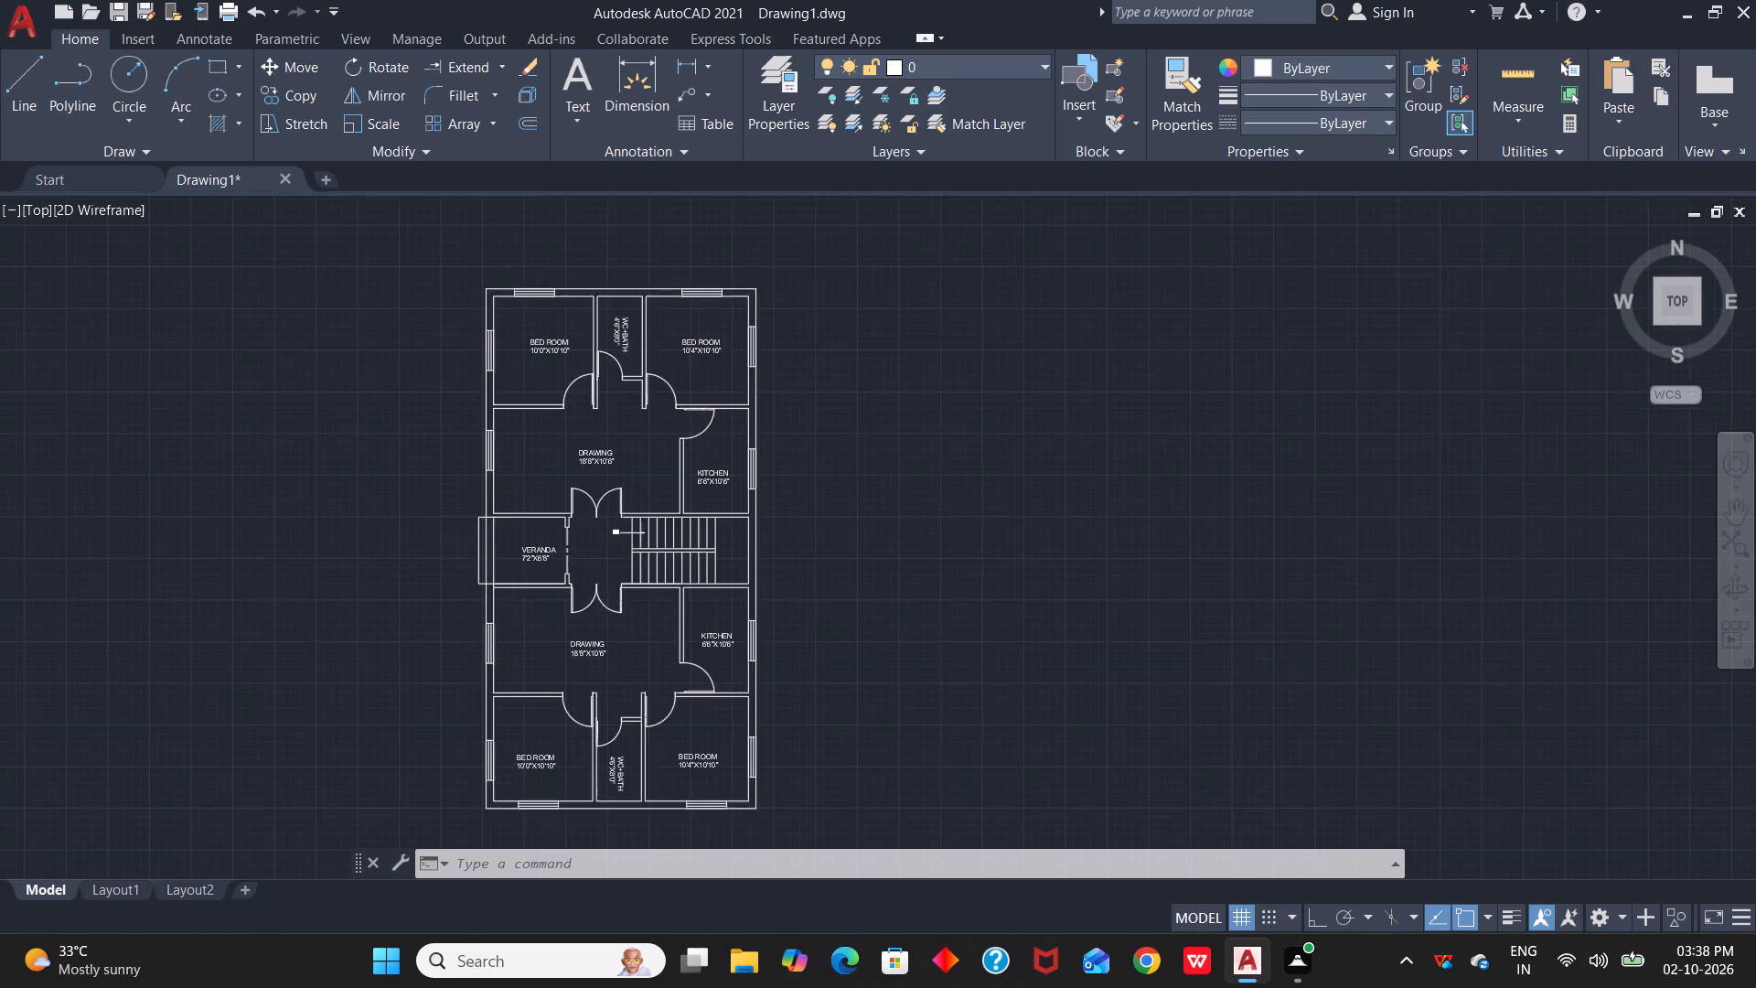
scroll(1260, 646, "down", 3)
scroll(1017, 596, "up", 2)
middle_click_drag(1009, 581, 1018, 449)
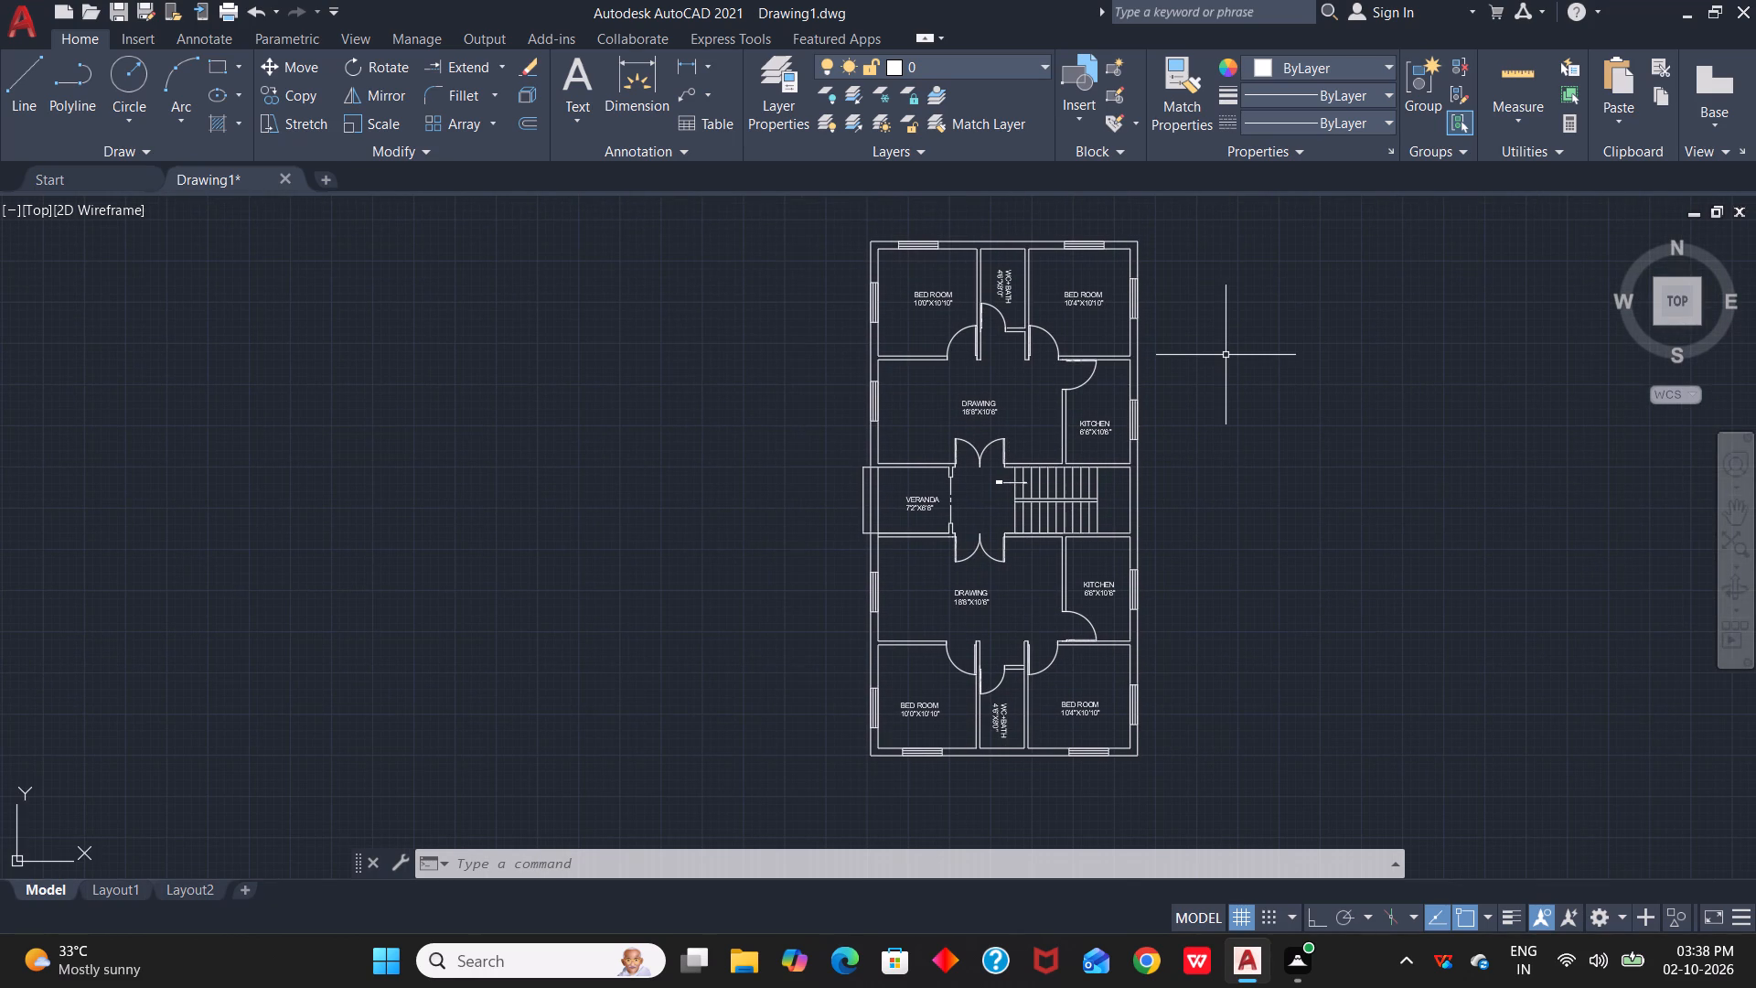
scroll(906, 314, "up", 2)
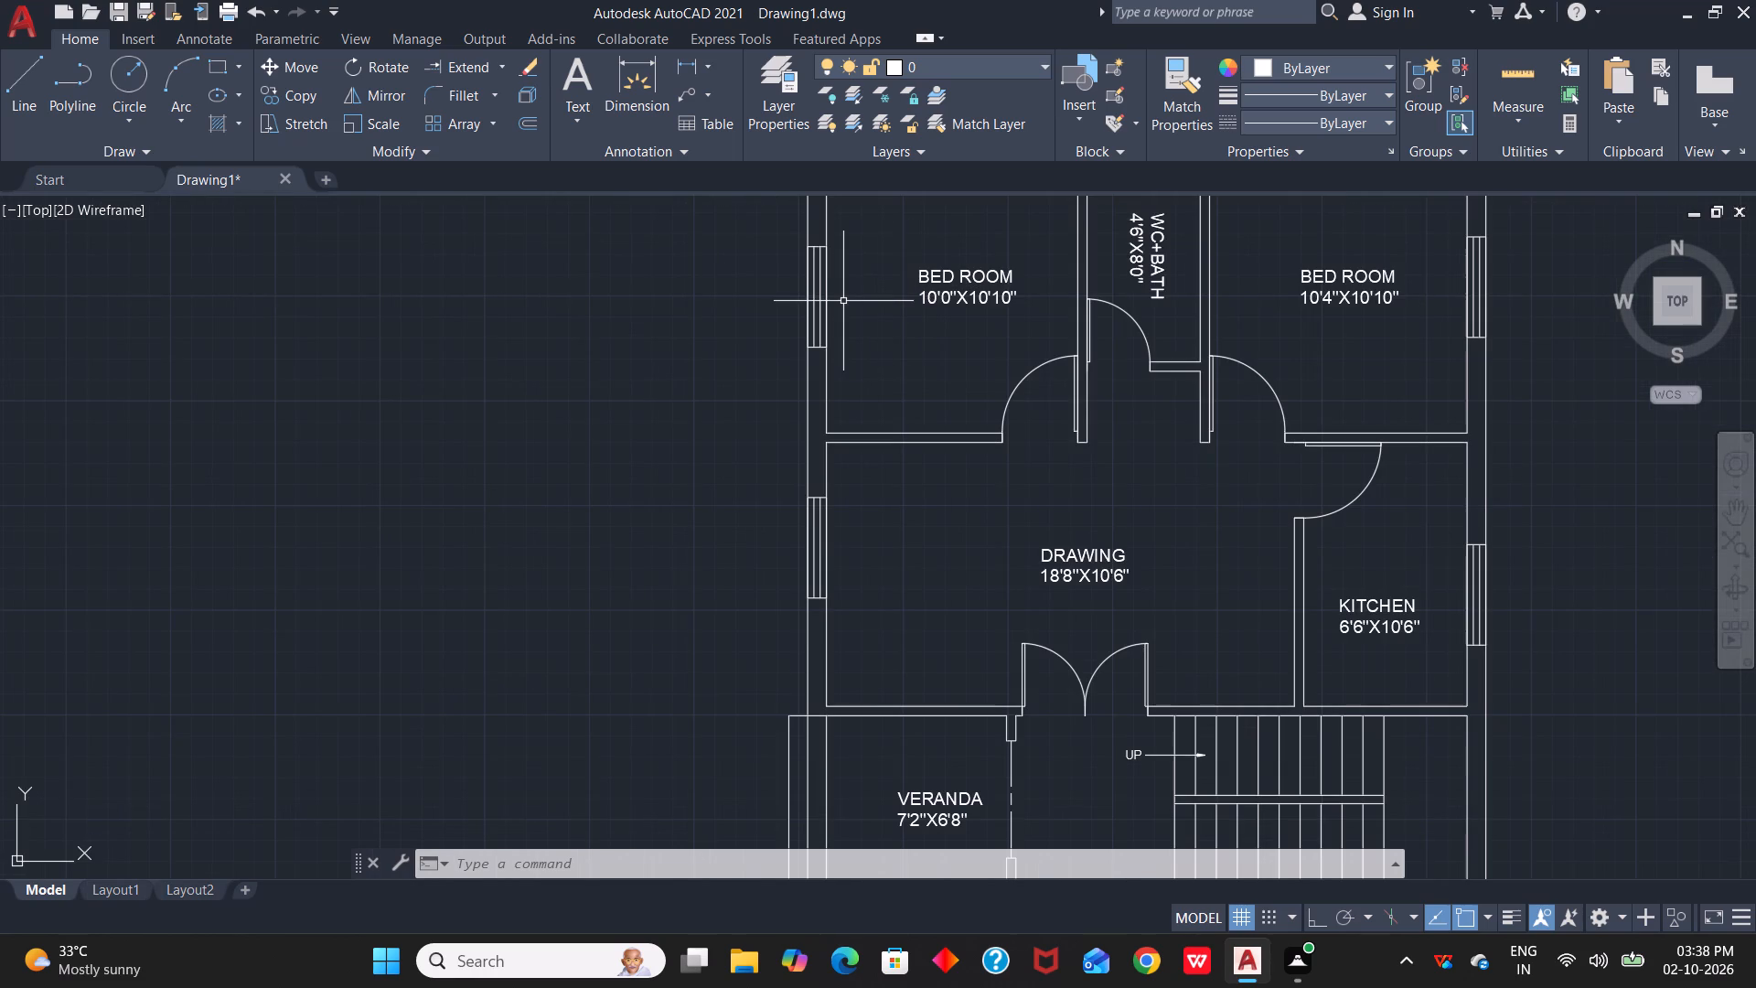
middle_click_drag(843, 301, 986, 396)
scroll(984, 346, "up", 1)
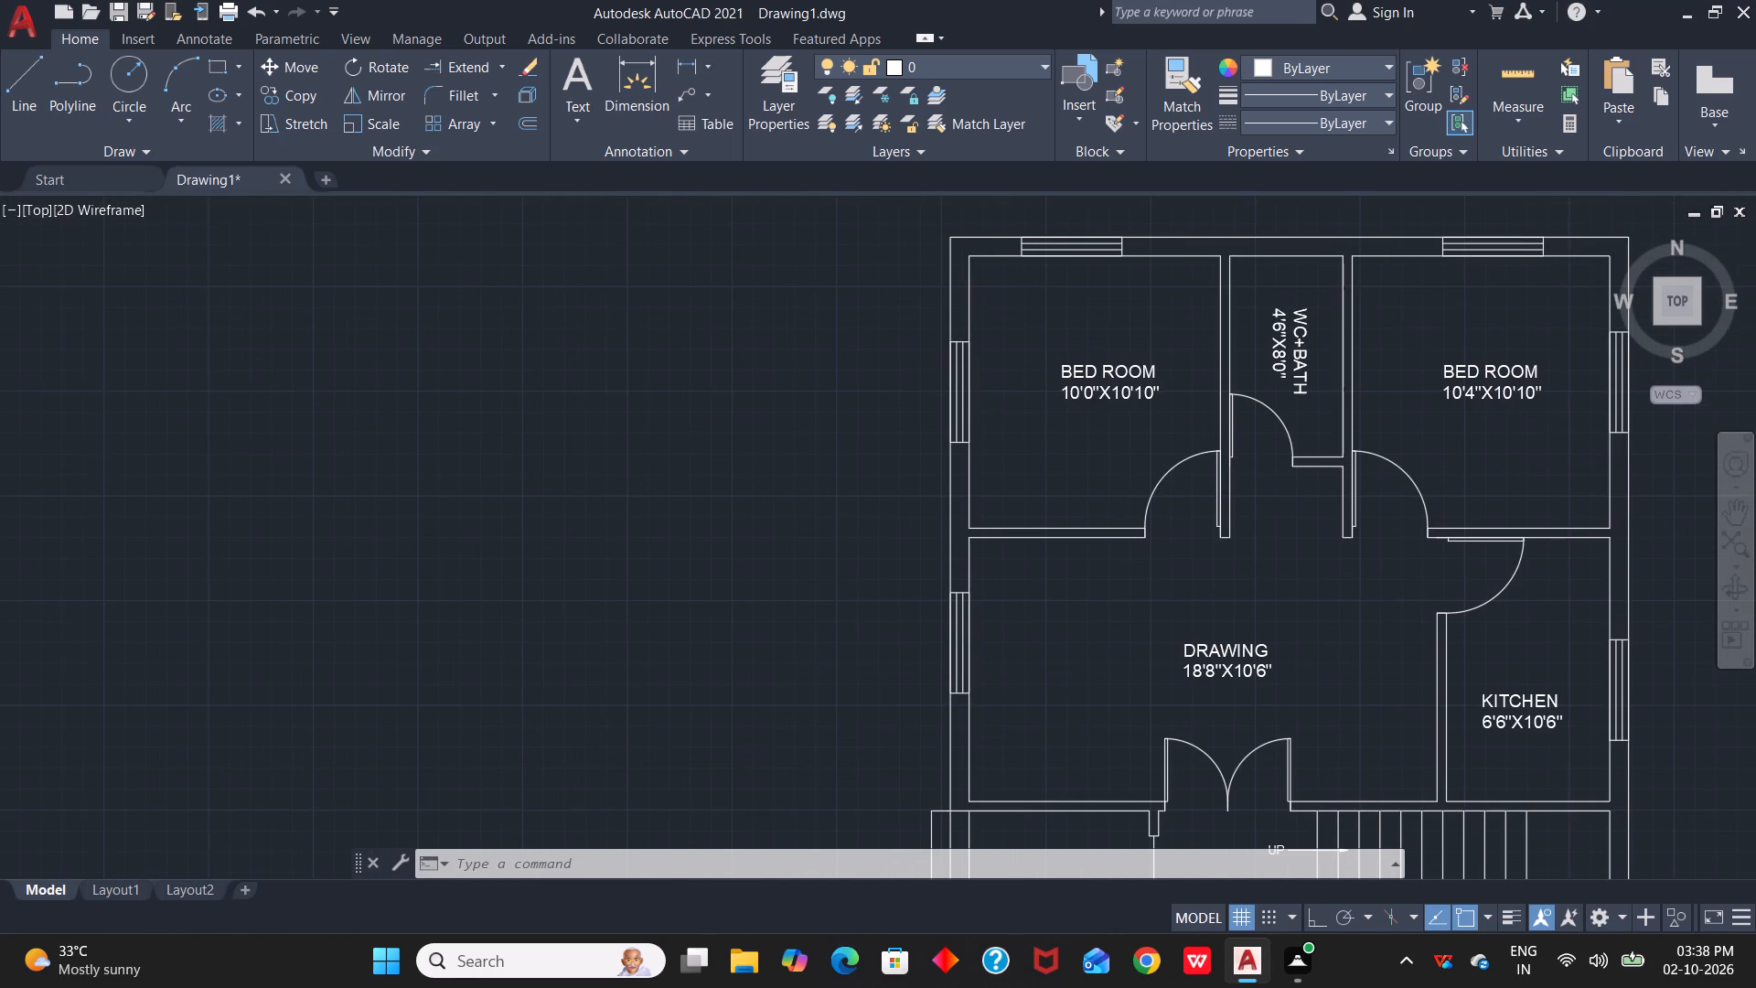
scroll(988, 342, "down", 1)
middle_click_drag(1455, 326, 907, 353)
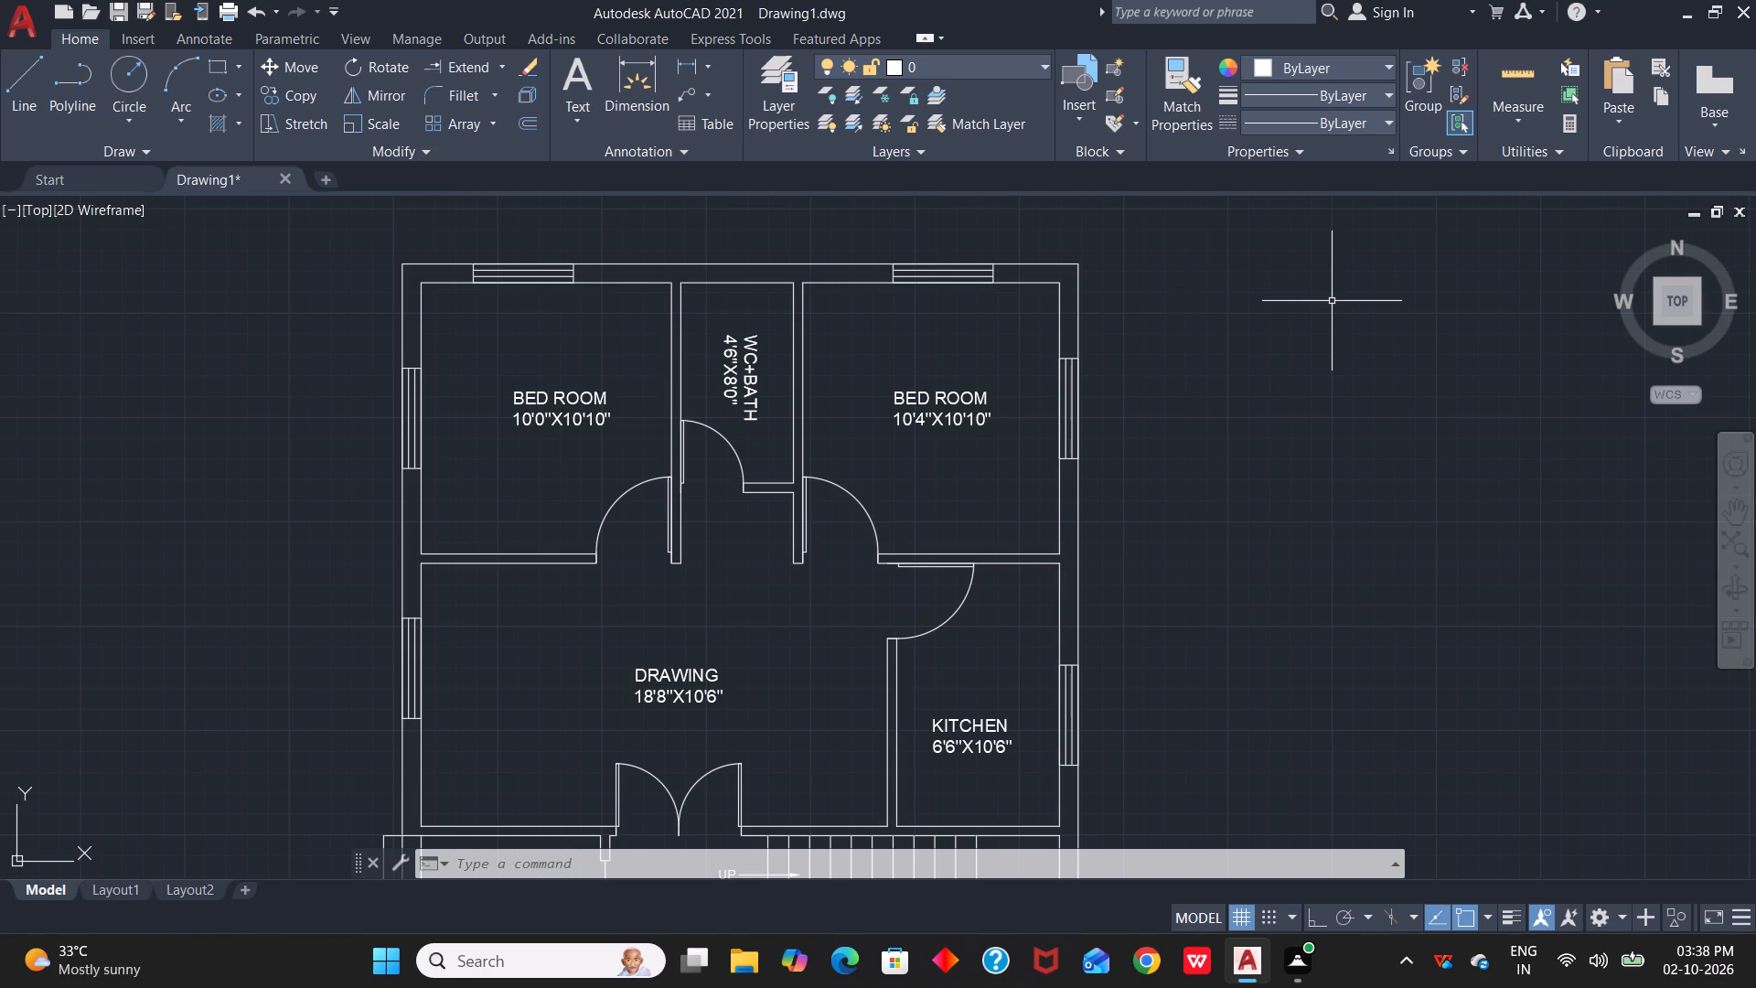
left_click(938, 273)
scroll(1146, 324, "up", 2)
middle_click_drag(1140, 324, 1755, 637)
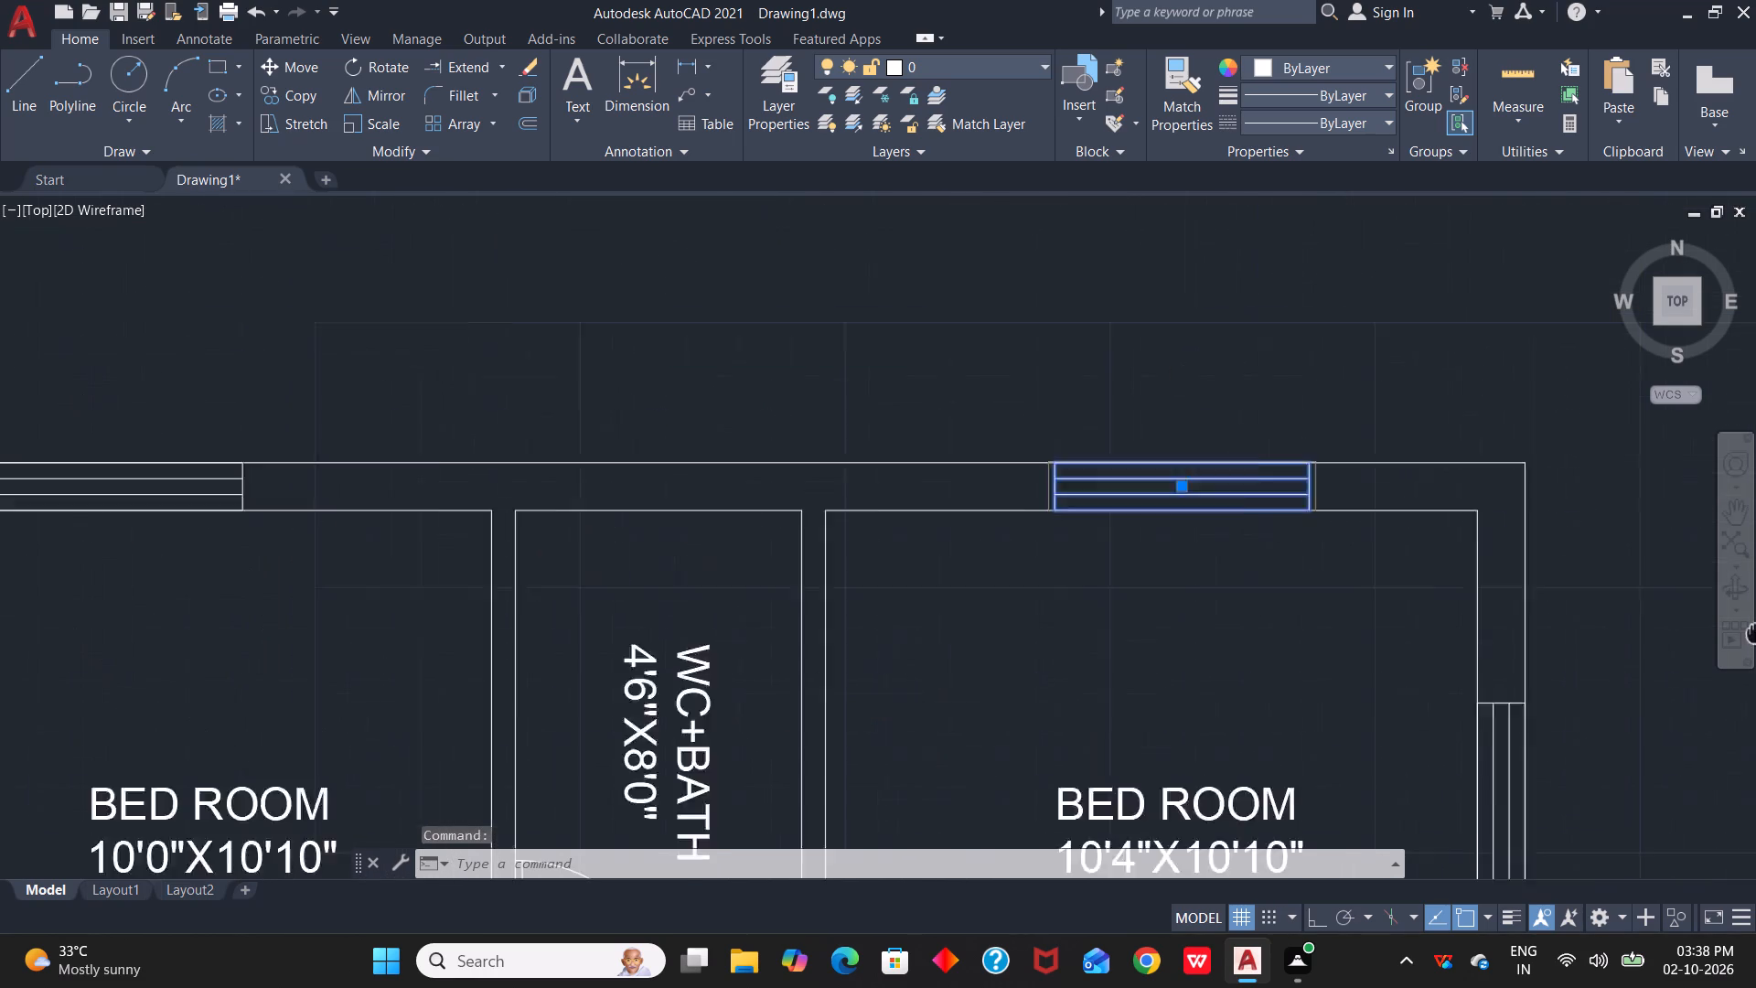
middle_click_drag(1755, 637, 1755, 633)
middle_click_drag(1365, 392, 1108, 334)
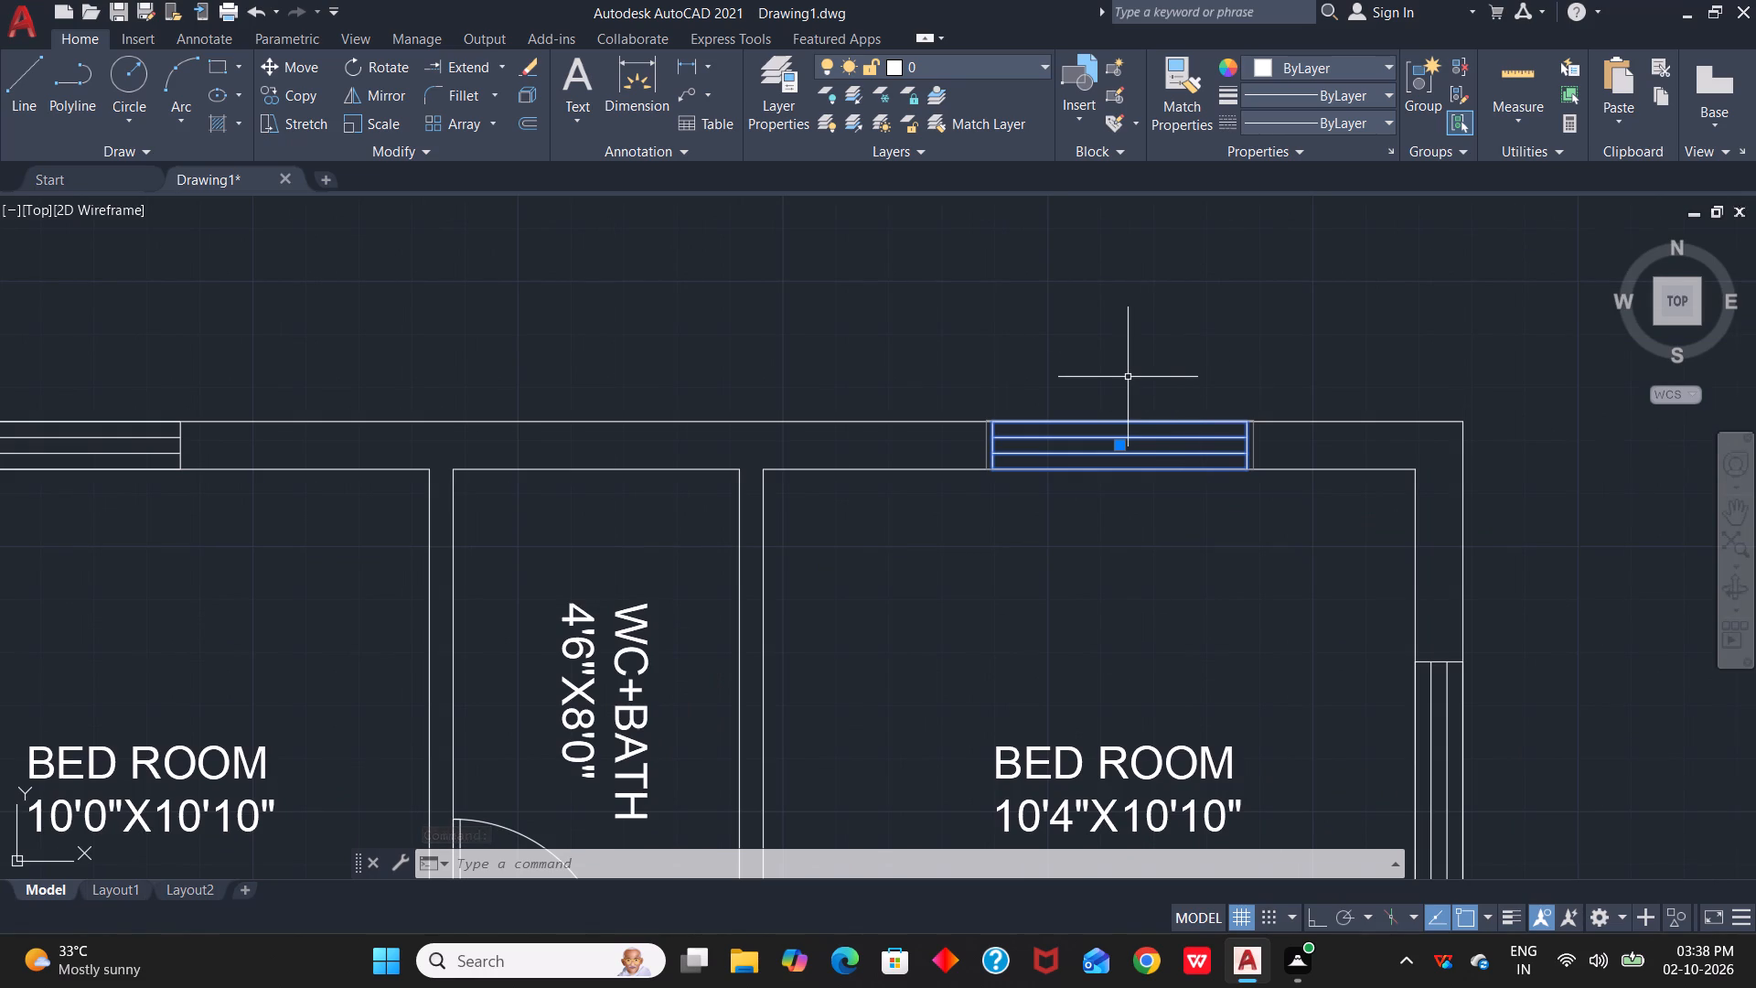
key("Escape")
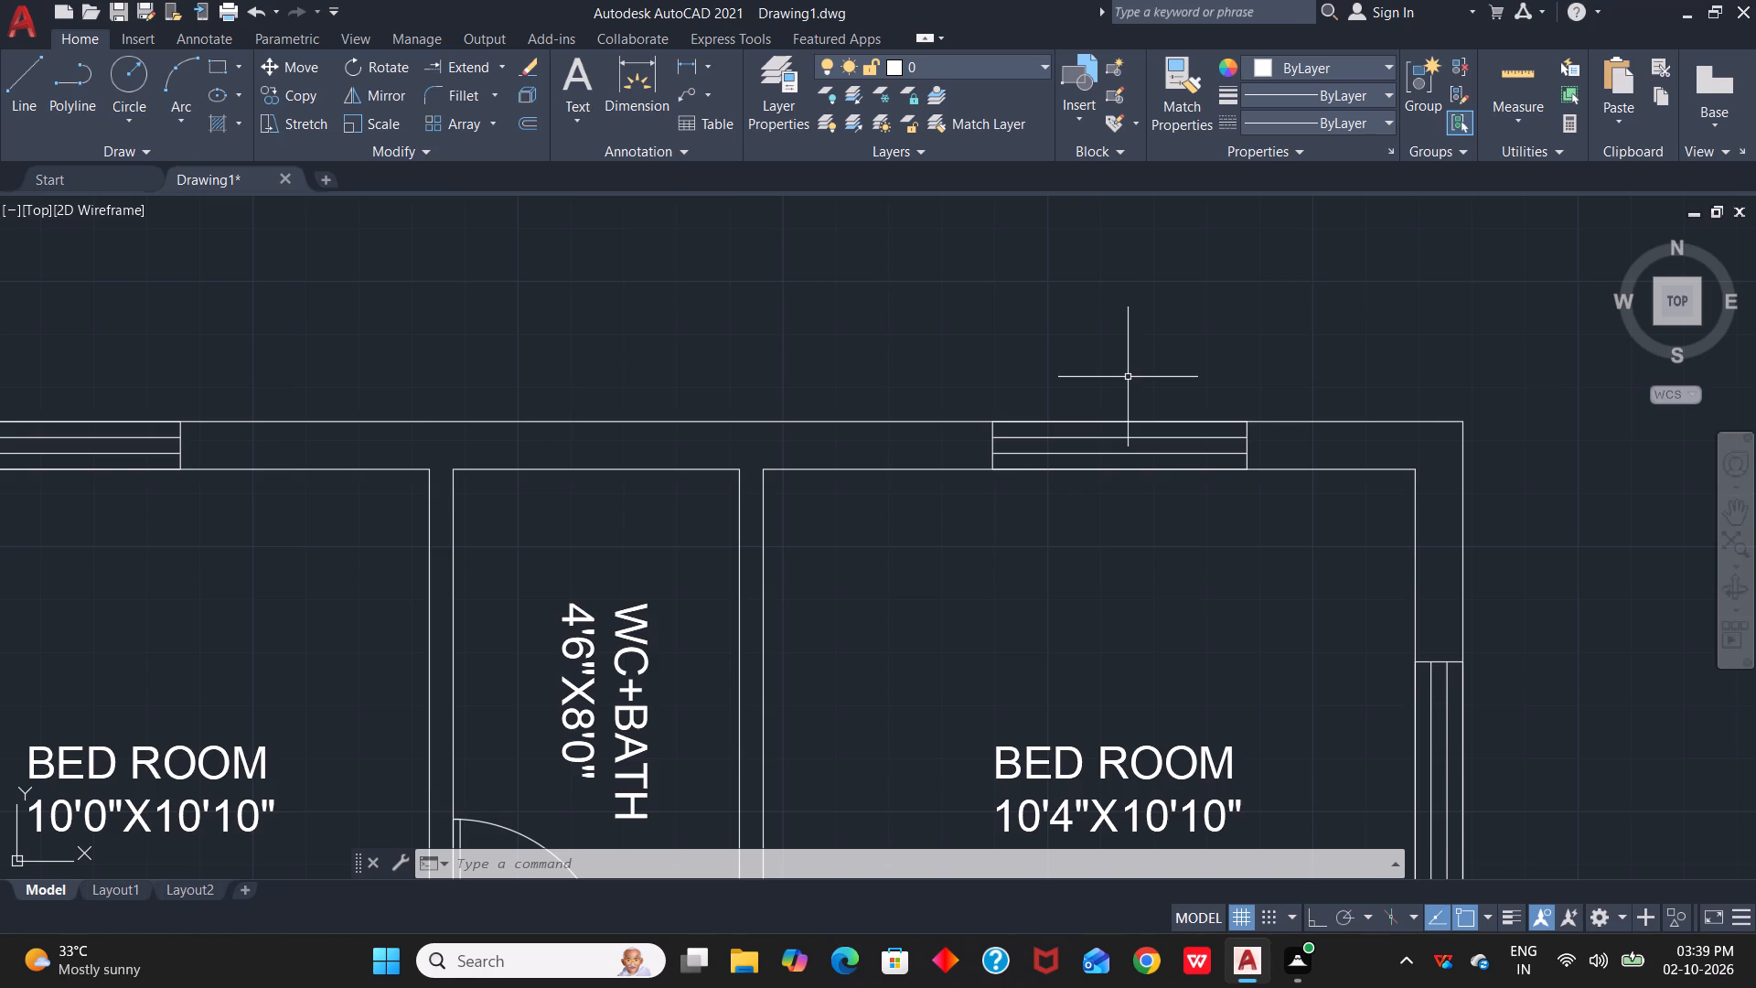
Draw a roughly horizontal 2' line in the empty area east of the plan, continued by a 9" line downward from its east end.
scroll(1122, 282, "down", 3)
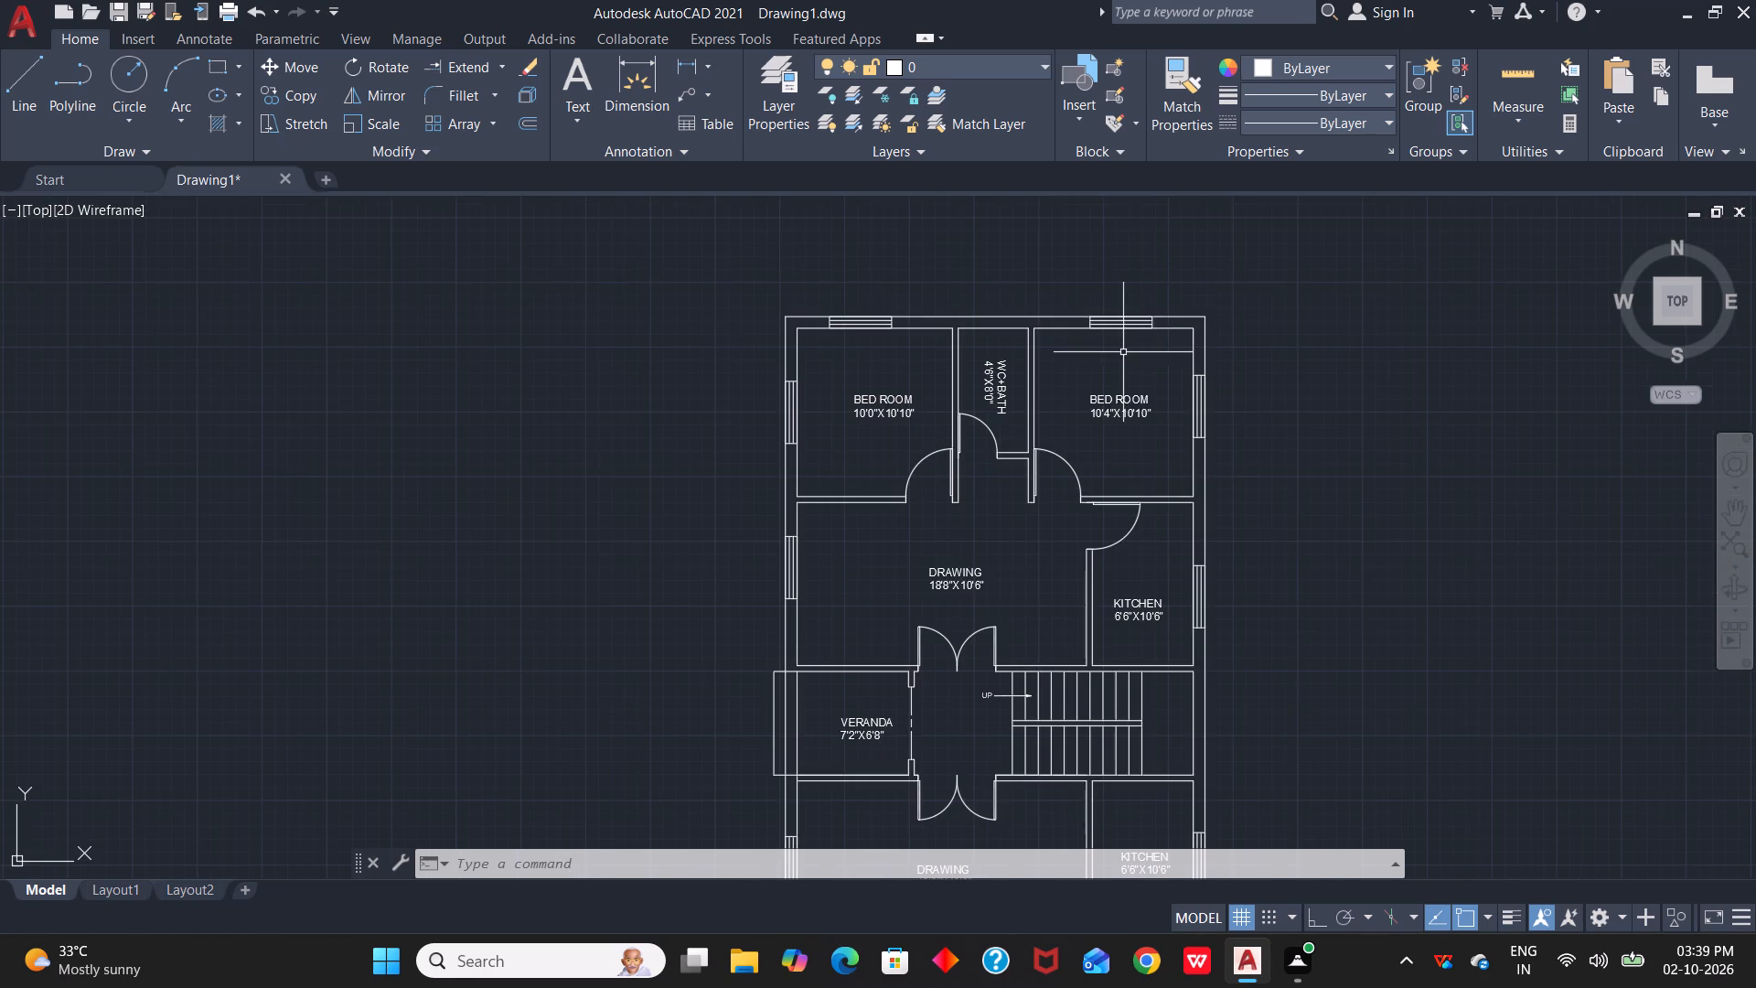
middle_click_drag(1118, 352, 1033, 442)
key("l")
key("space")
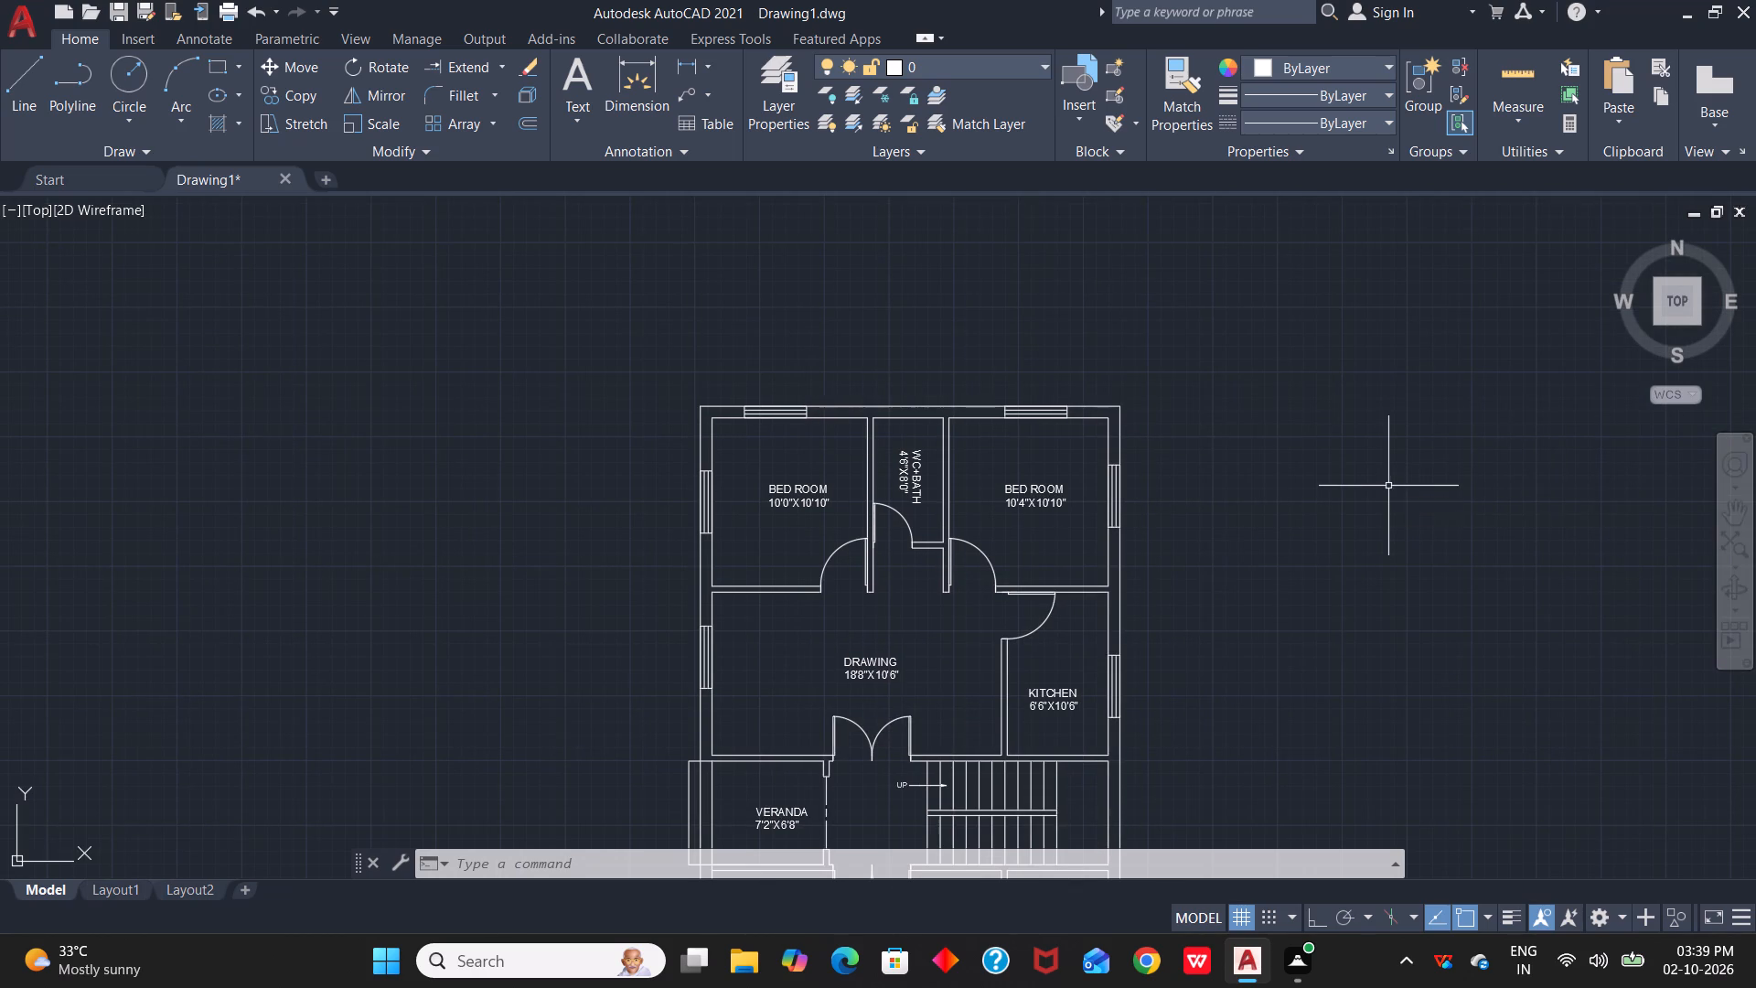
scroll(1403, 435, "down", 1)
middle_click_drag(1403, 435, 917, 387)
scroll(980, 447, "up", 3)
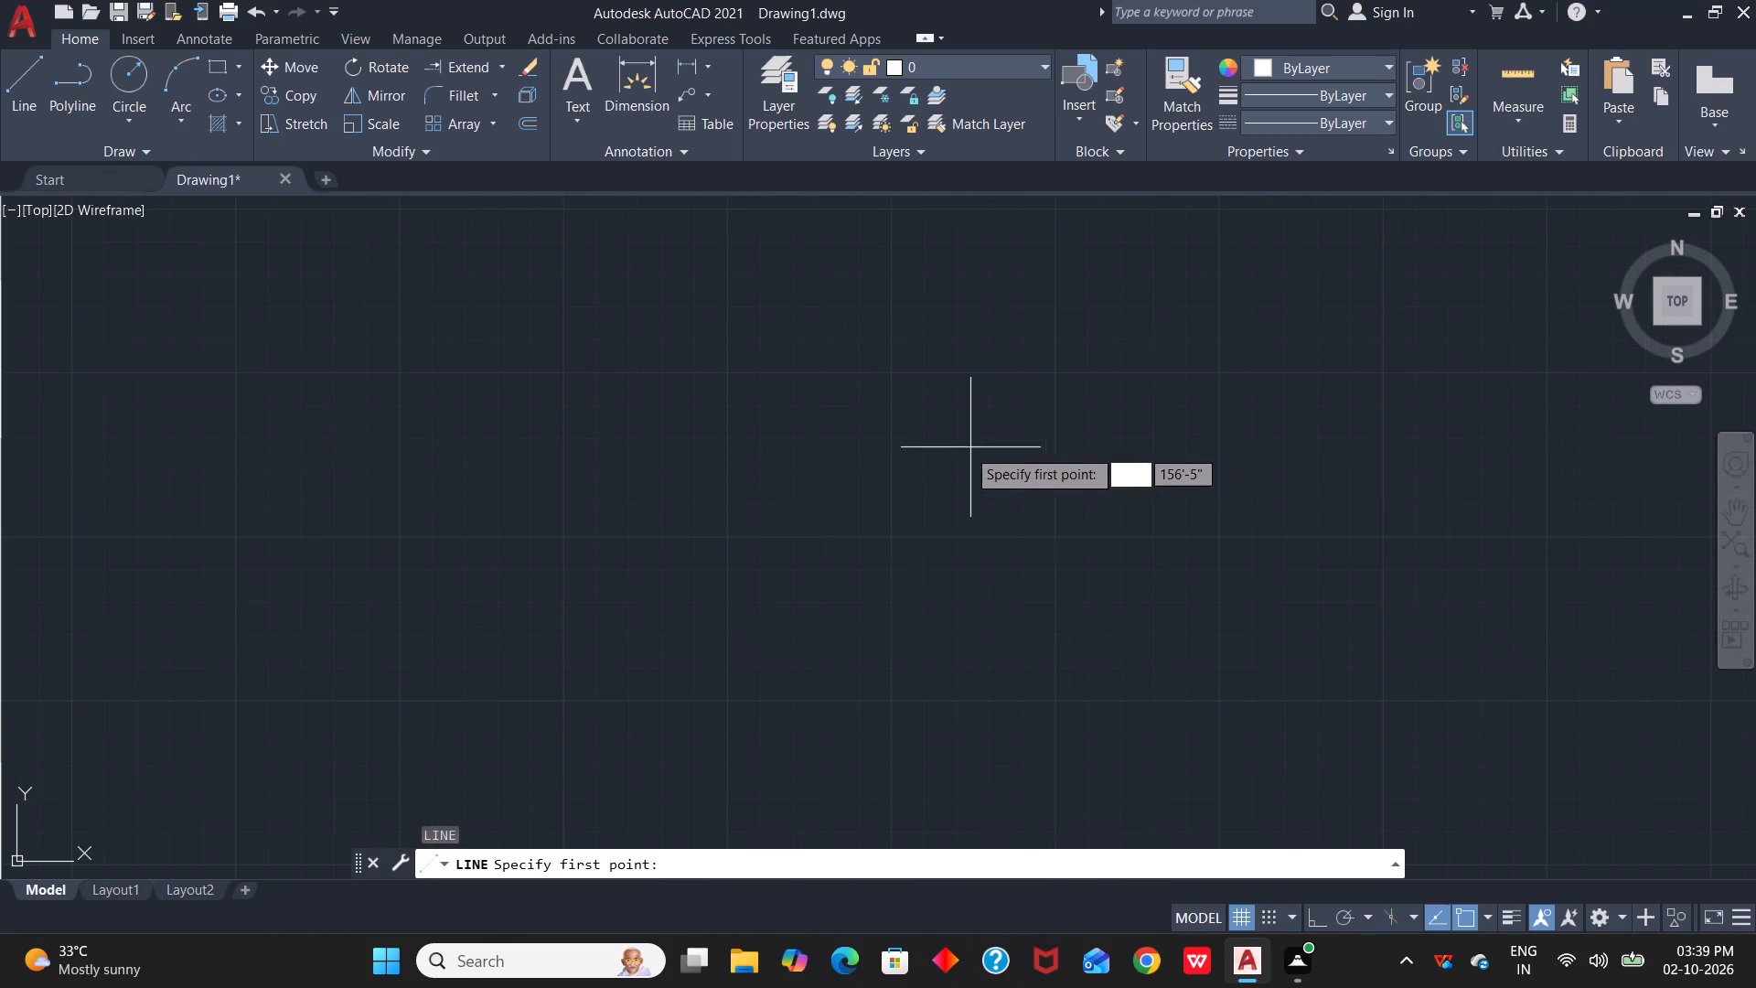
left_click(904, 456)
type("2'")
key("Return")
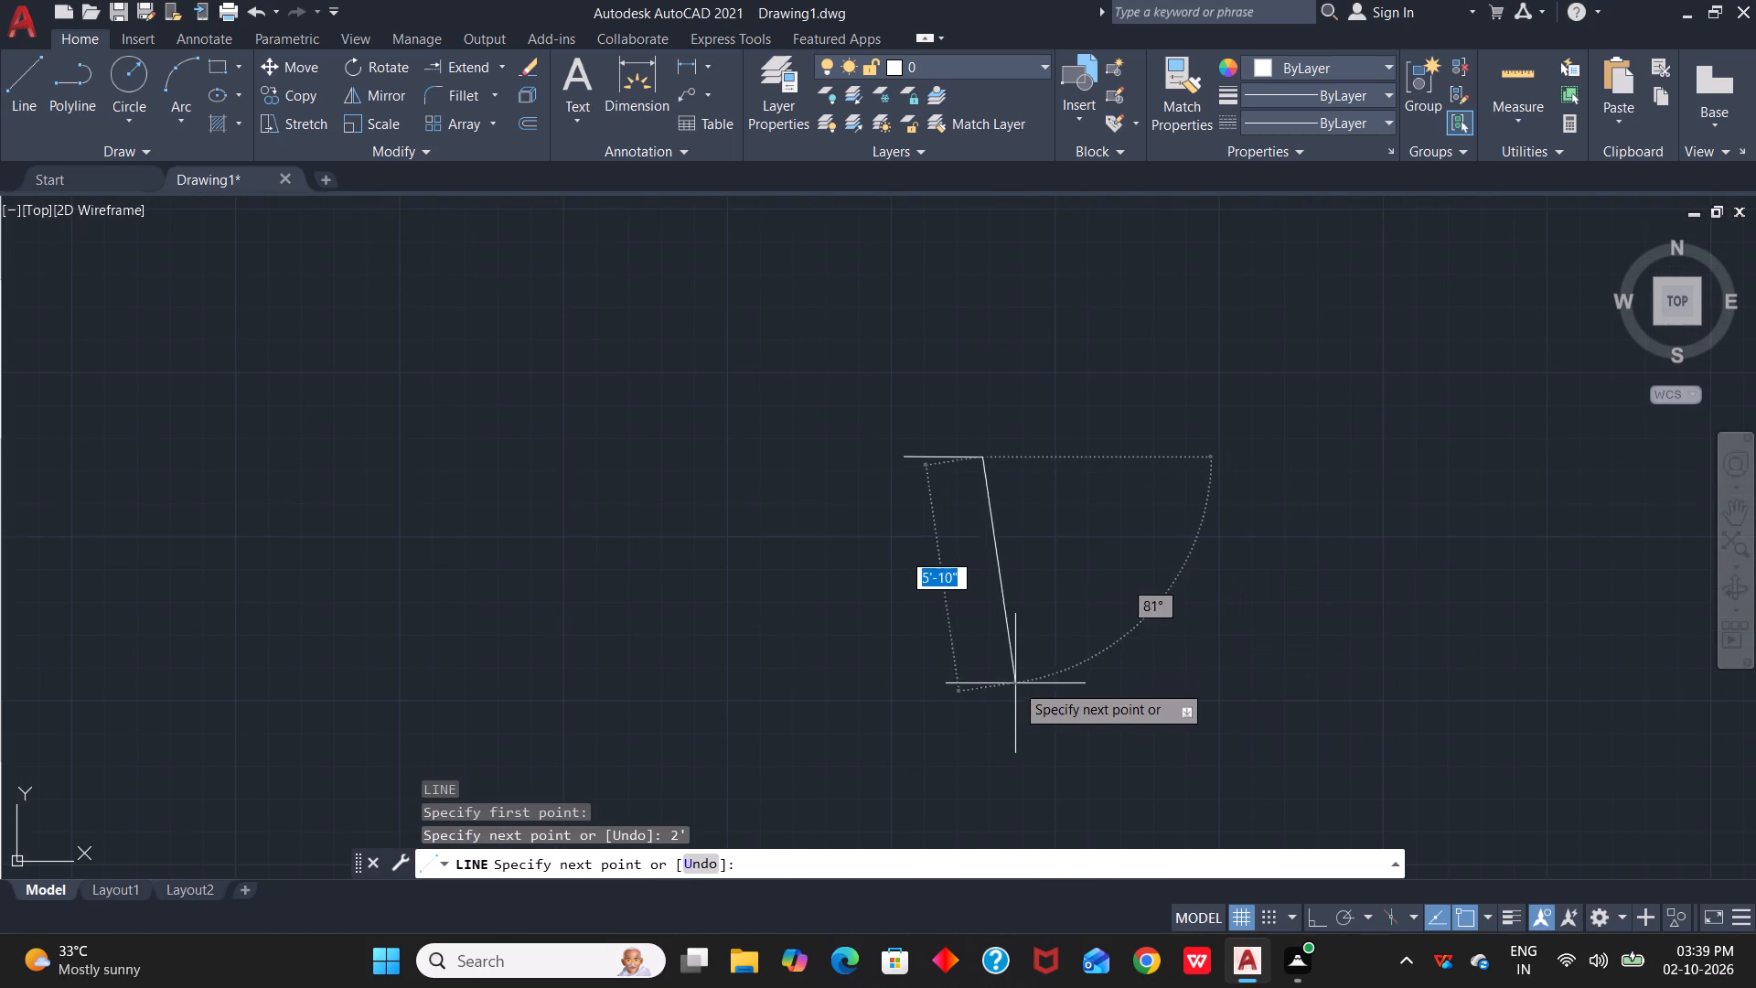
type("9\"")
key("Return")
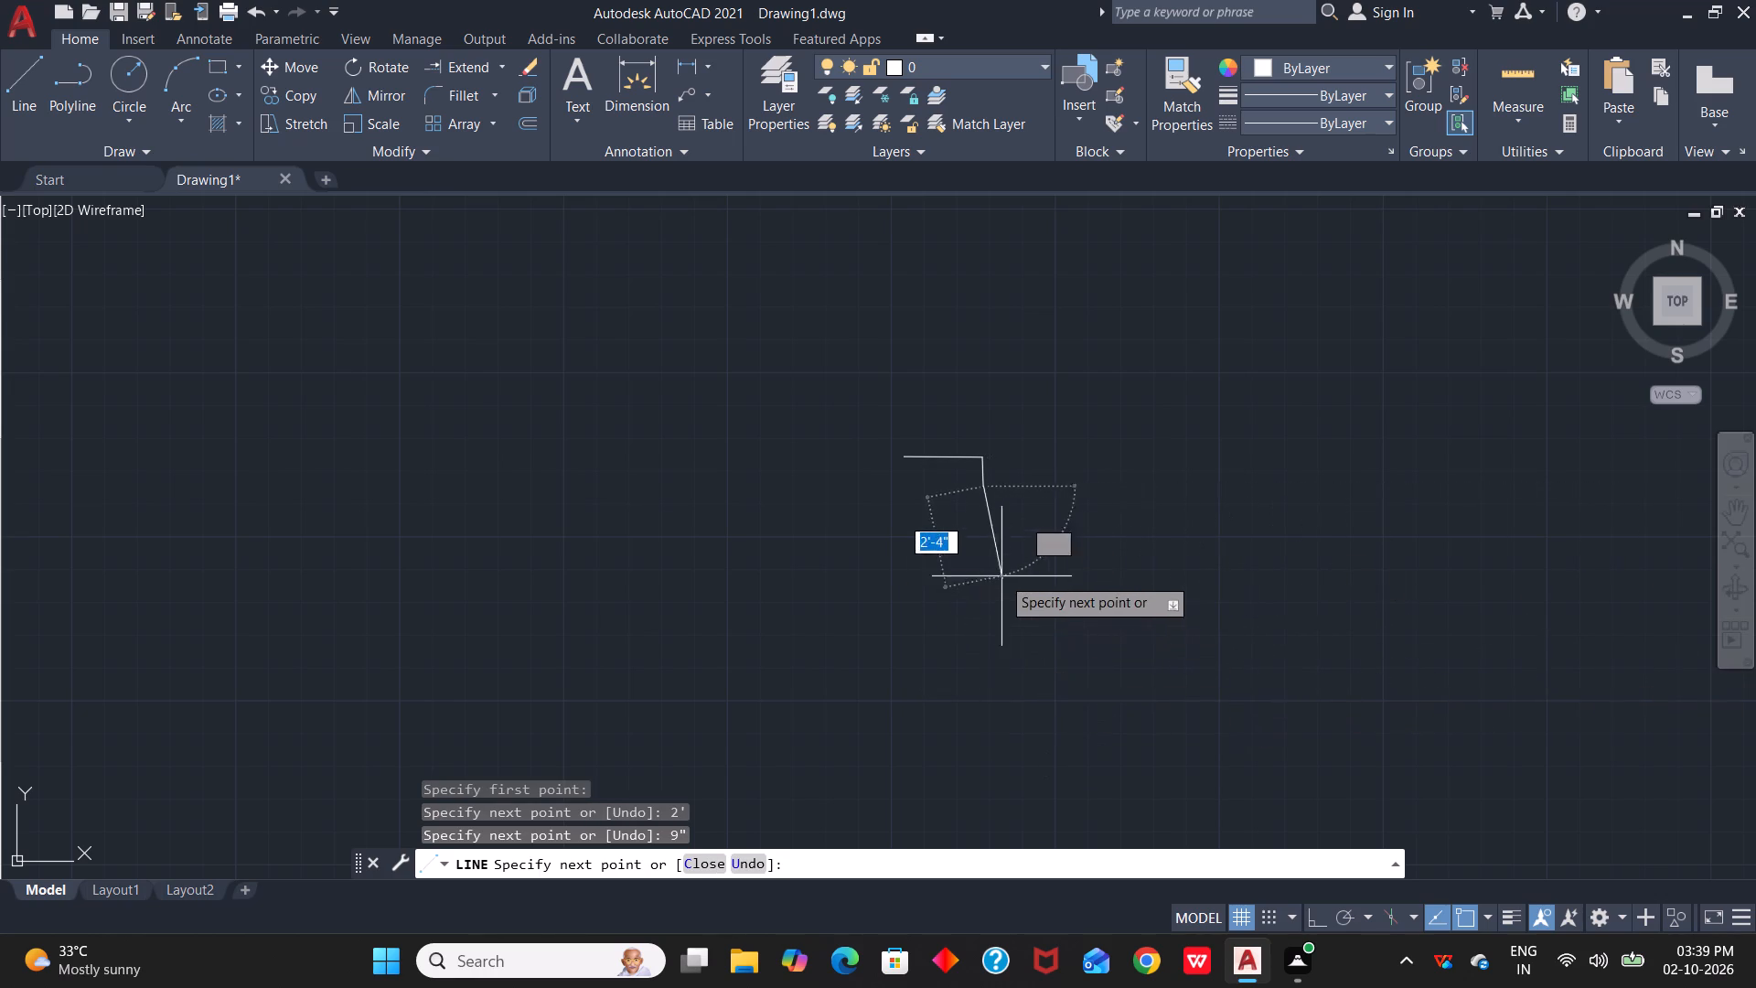
scroll(1001, 575, "up", 3)
middle_click_drag(1045, 653, 1130, 924)
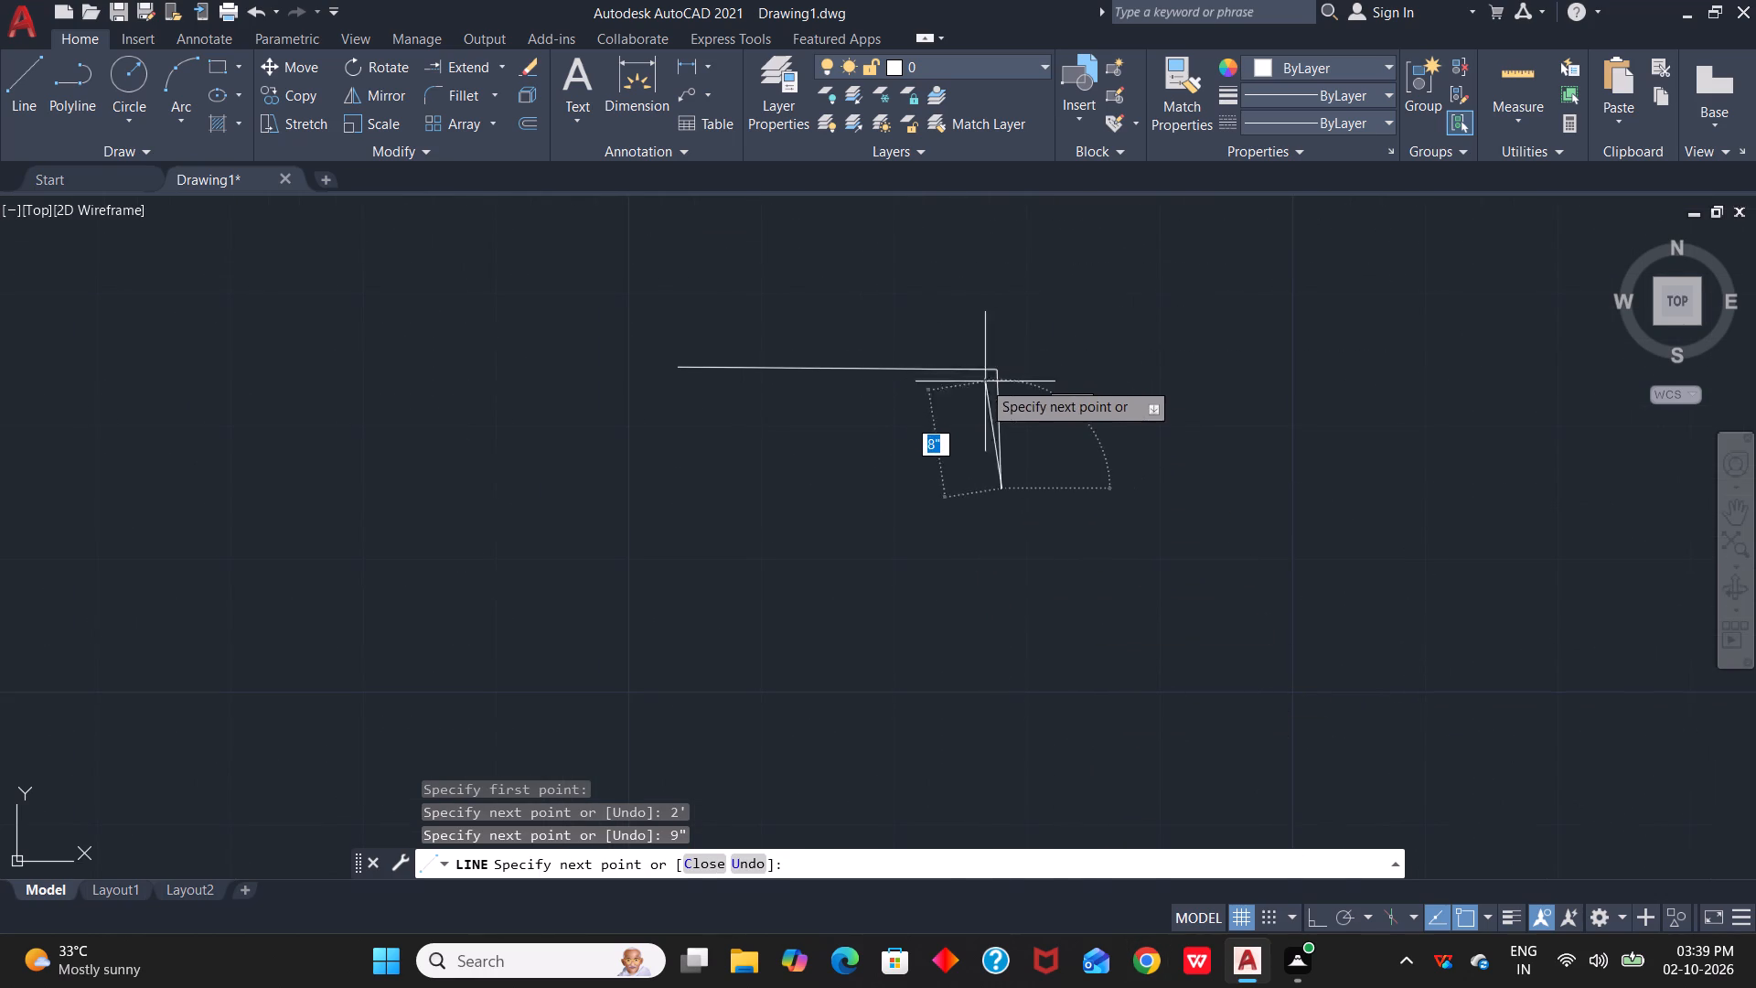
key("Escape")
Erase the slanted 2' line and the 9" line attached to its east end.
left_click(854, 282)
left_click(1024, 520)
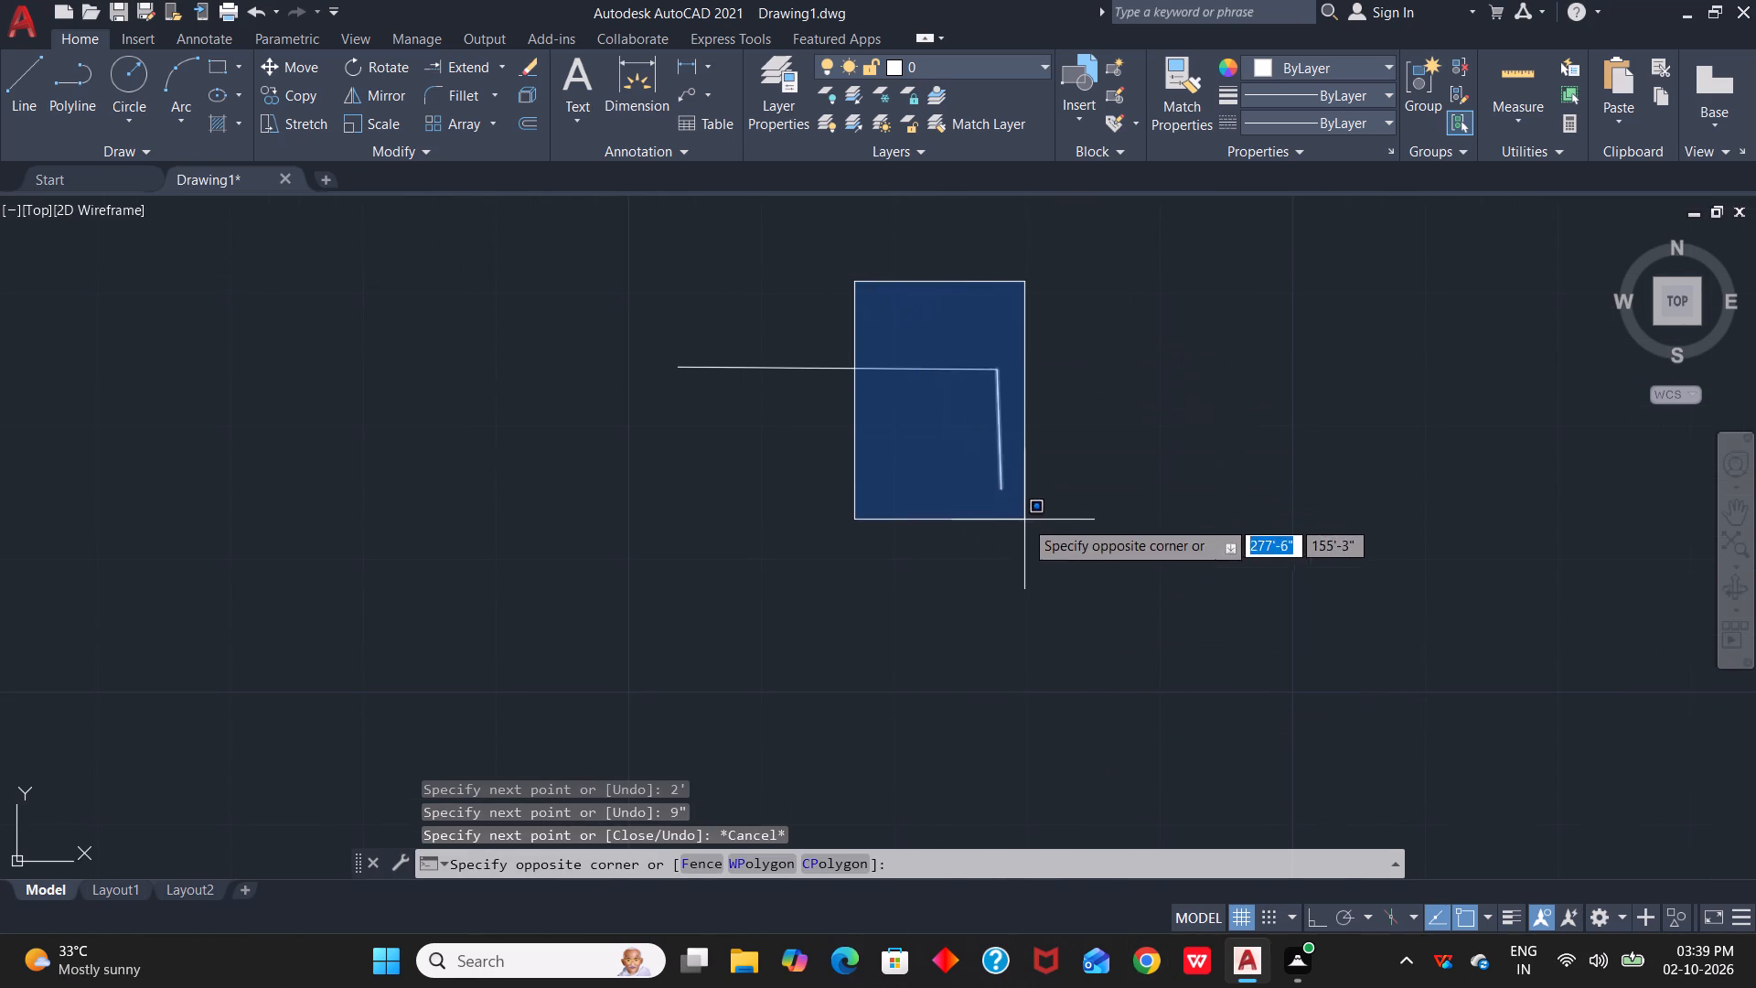
key("BackSpace")
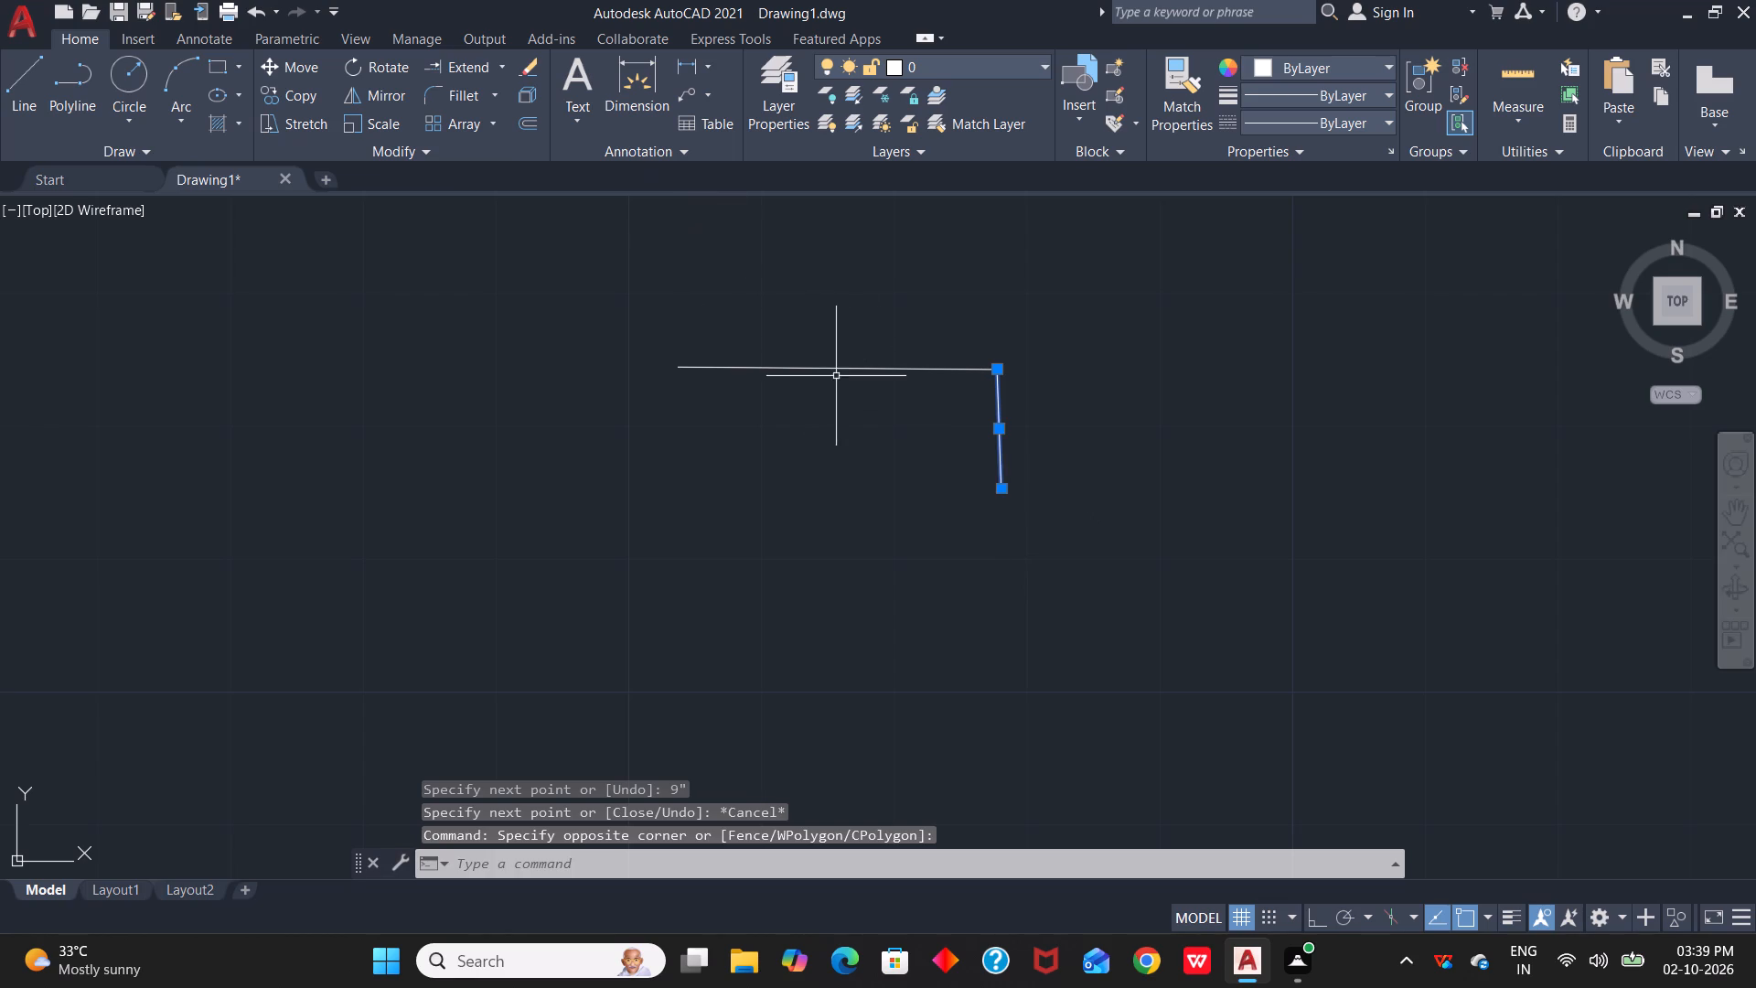
left_click(928, 370)
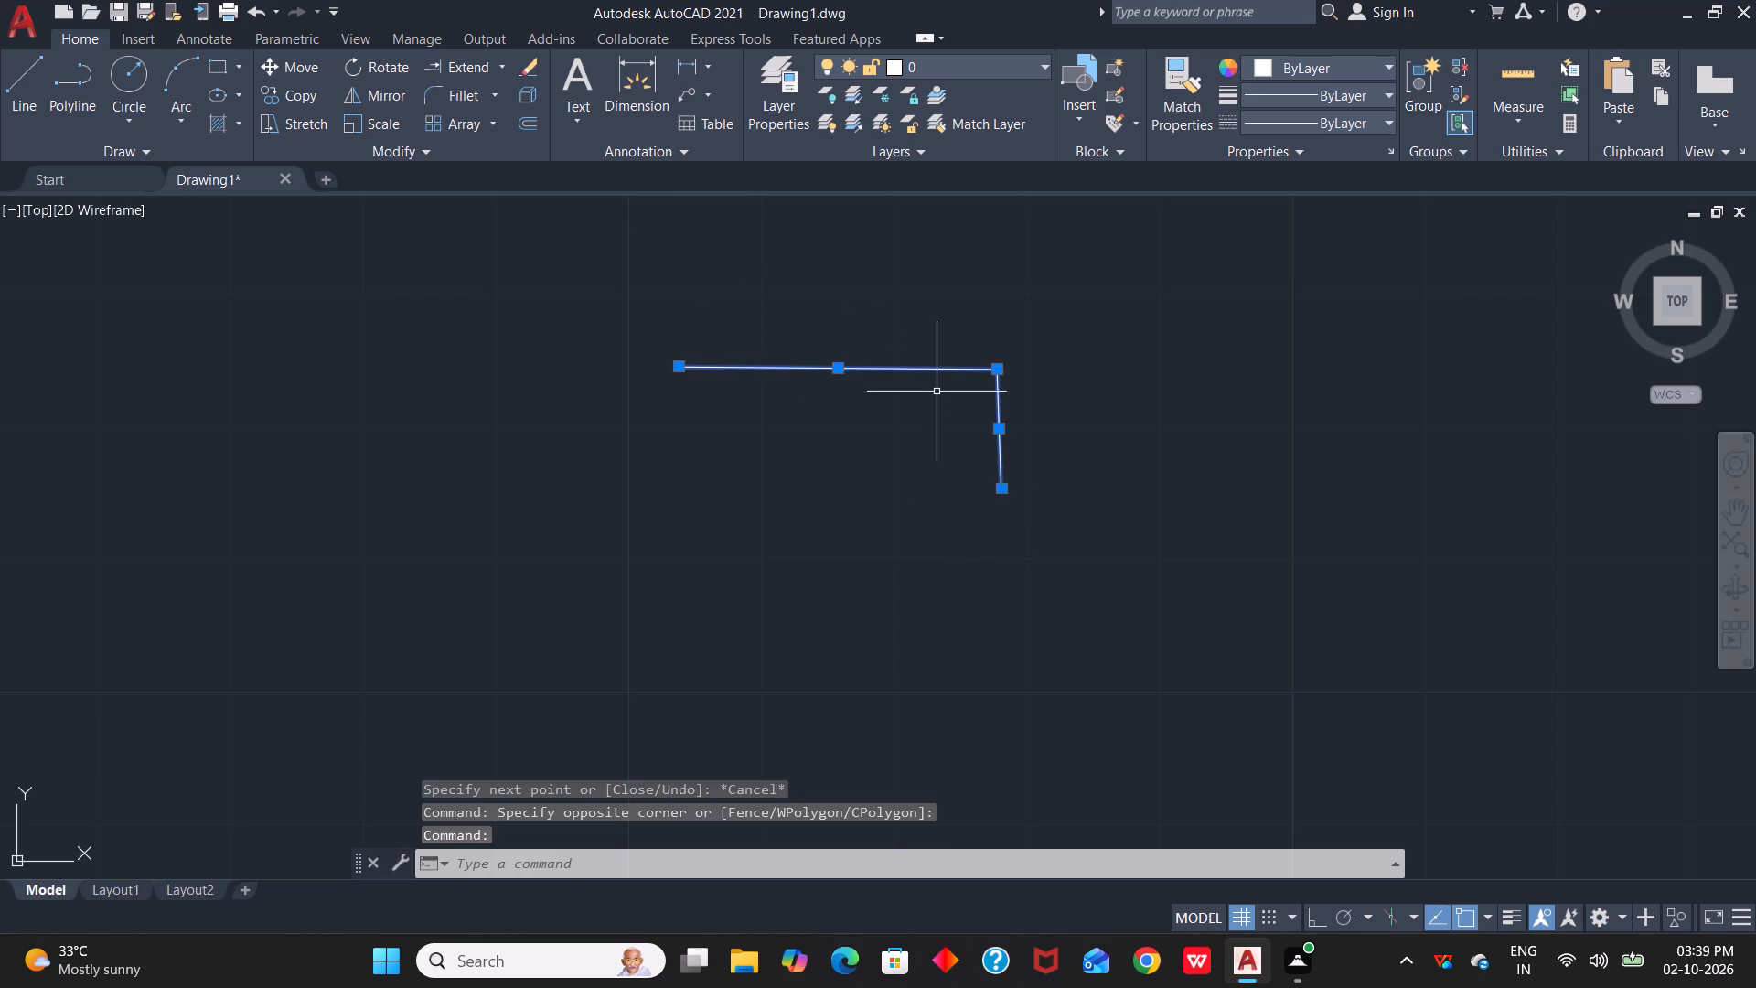
key("Delete")
With Ortho on, draw a closed rectangle of lines 2' wide by 9" high in the empty area east of the plan.
key("l")
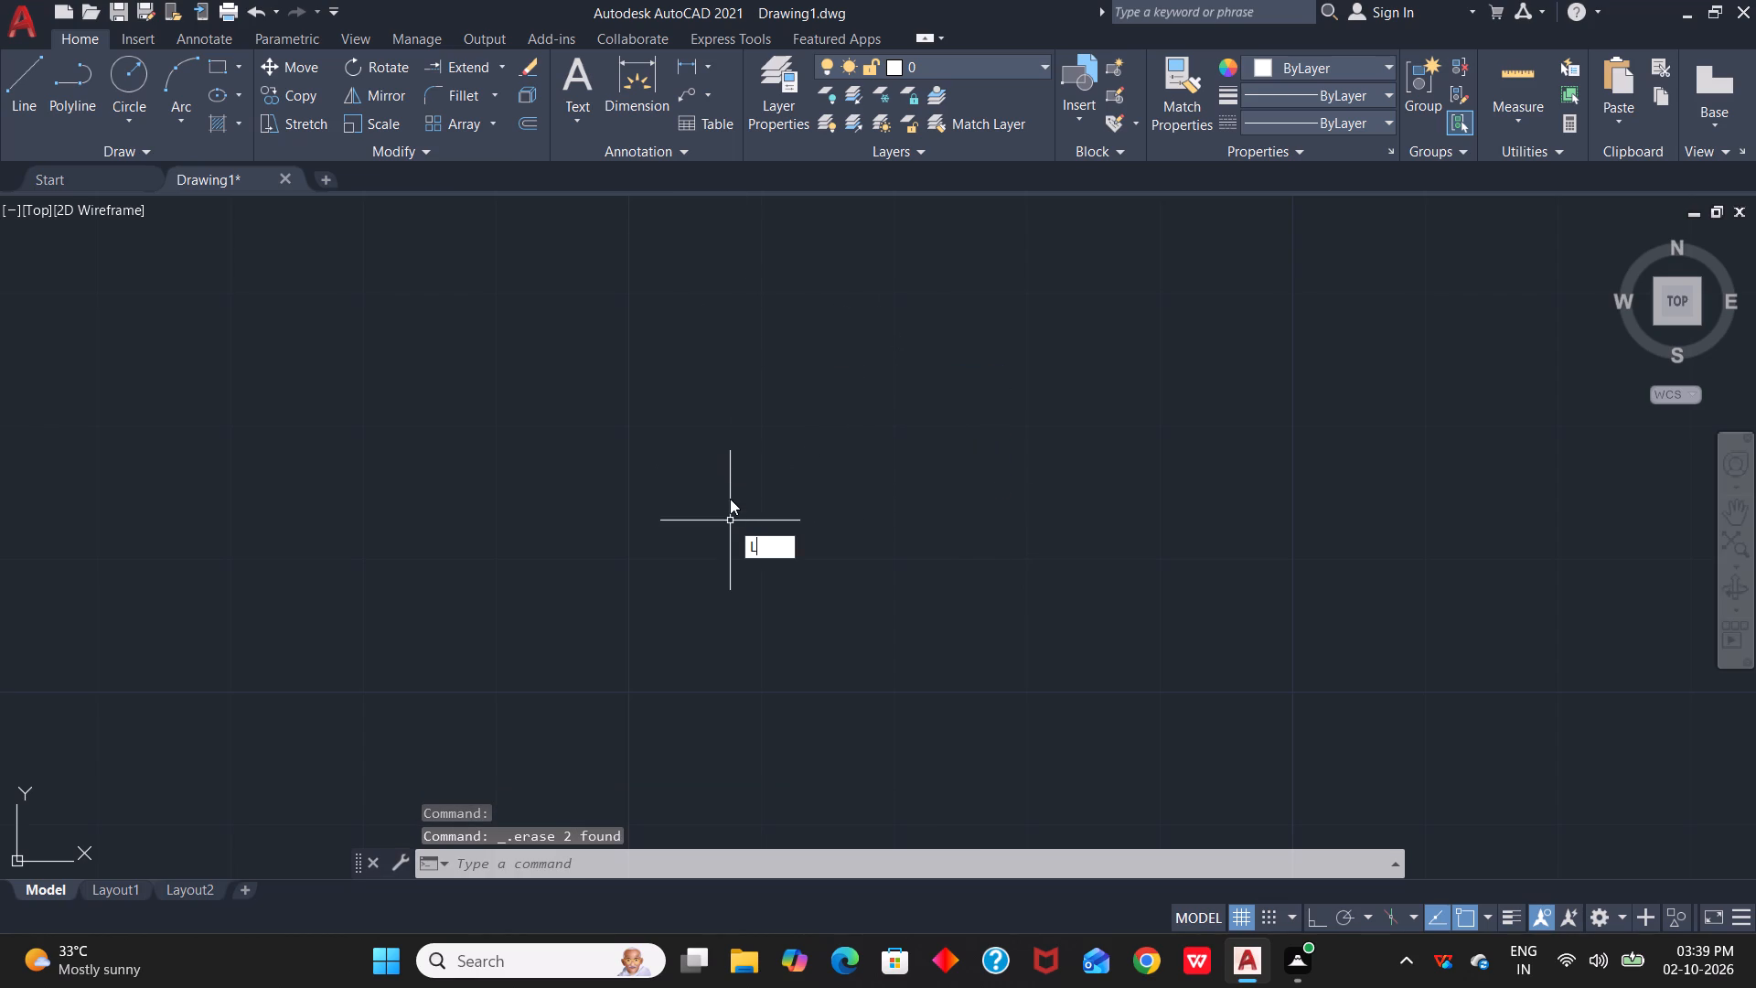
key("space")
left_click(696, 401)
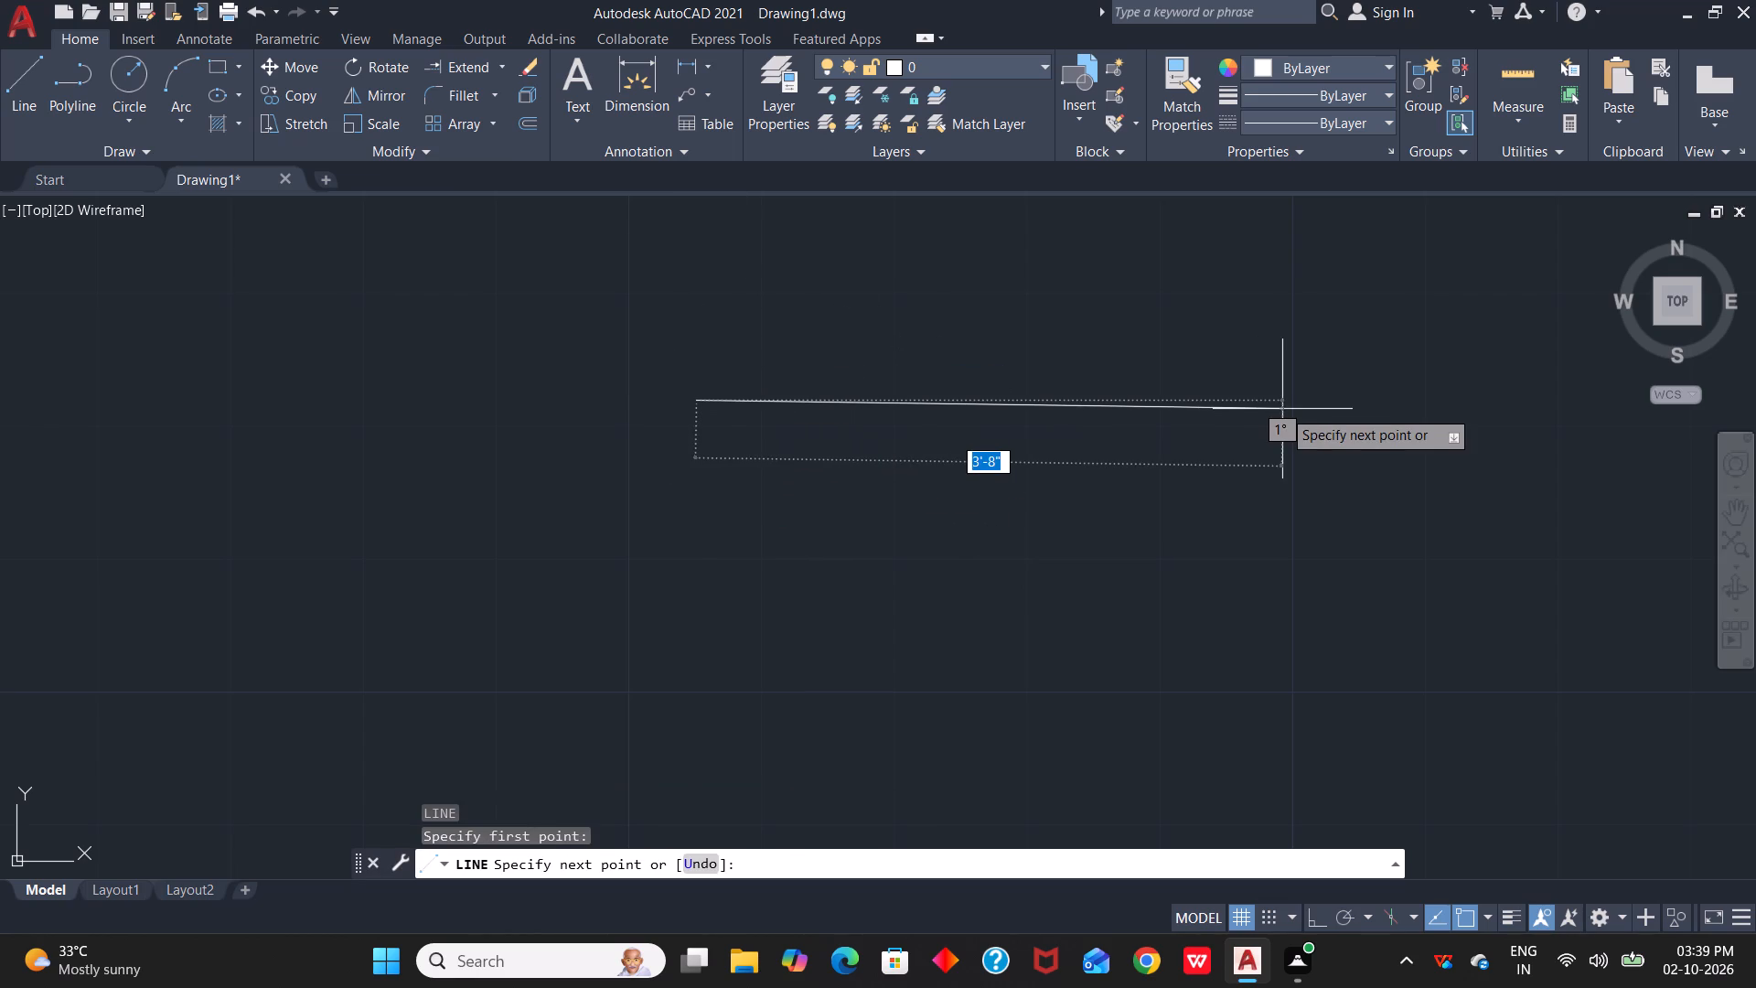
key("F8")
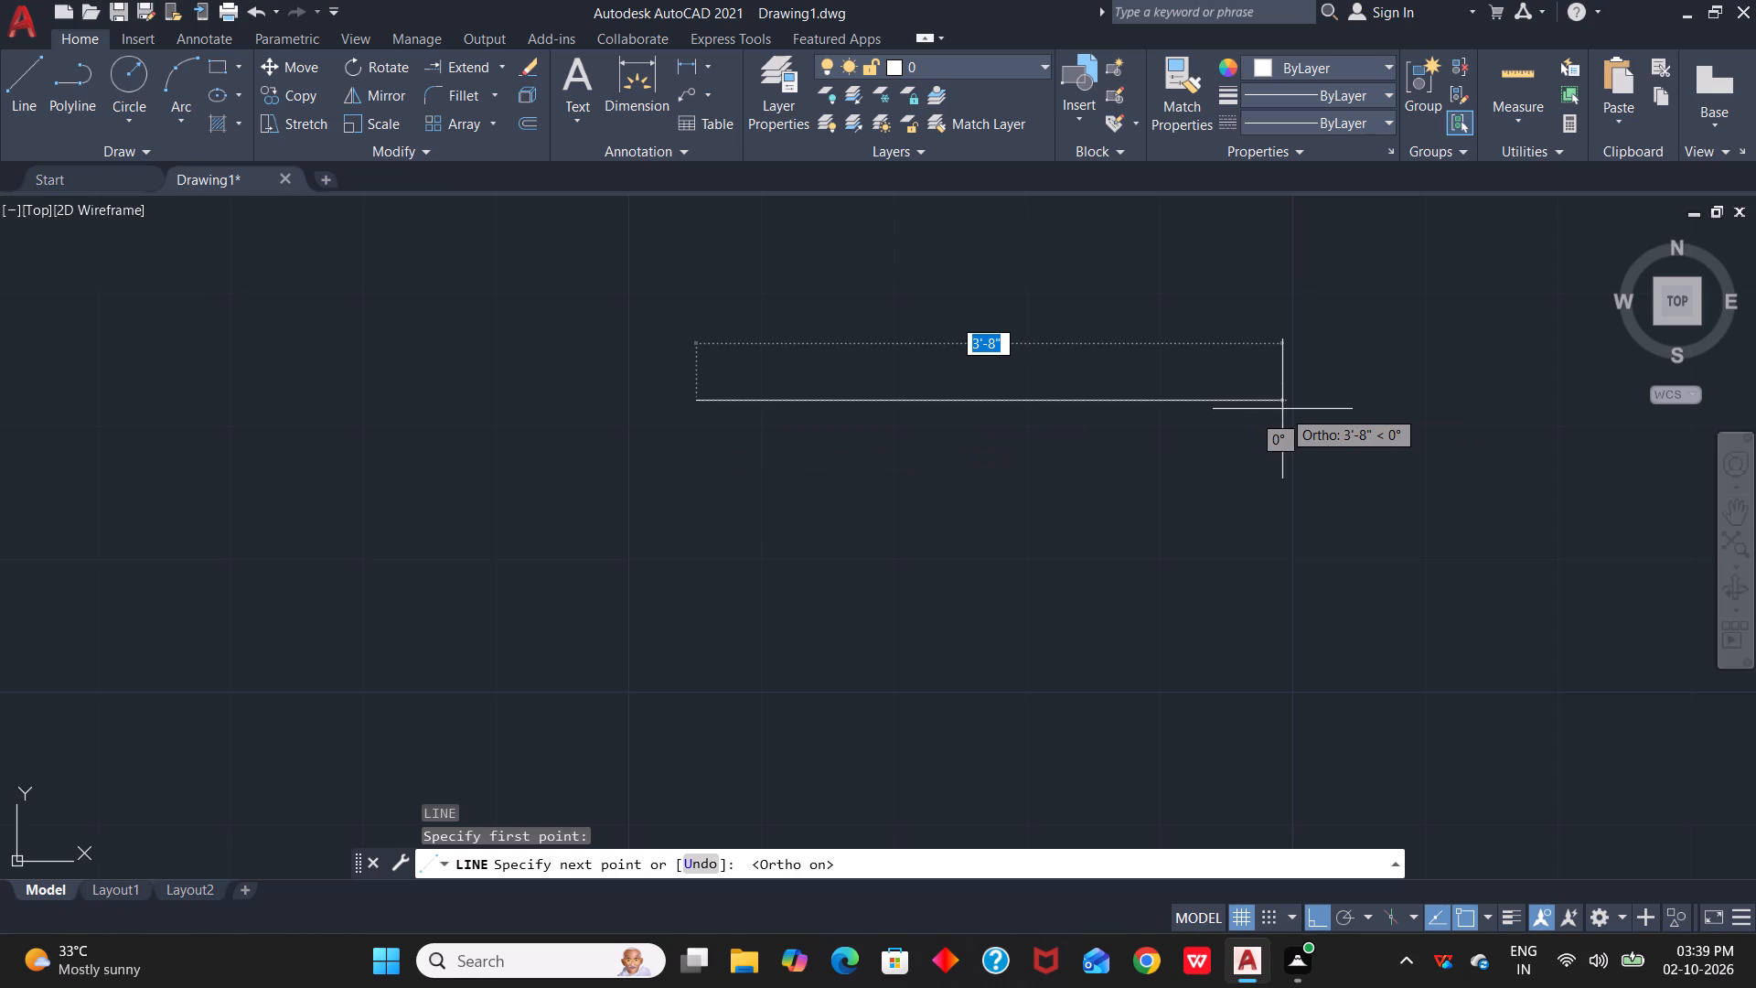
type("2'")
key("Return")
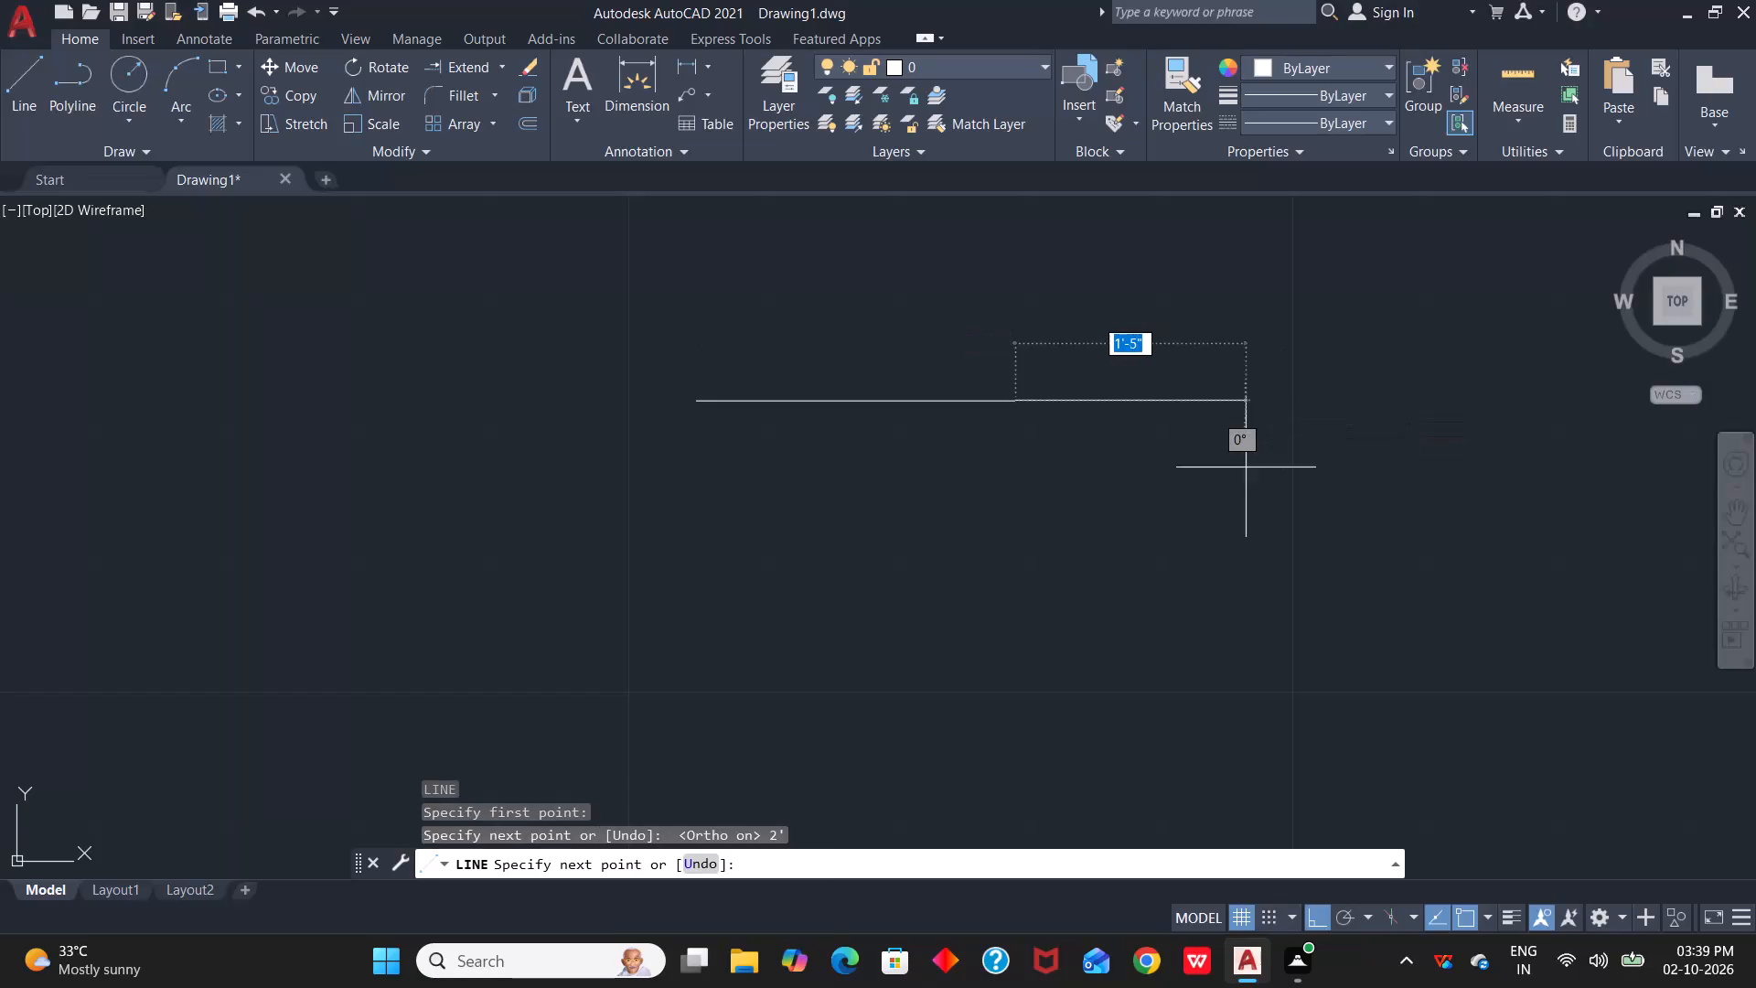
type("9\"")
key("Return")
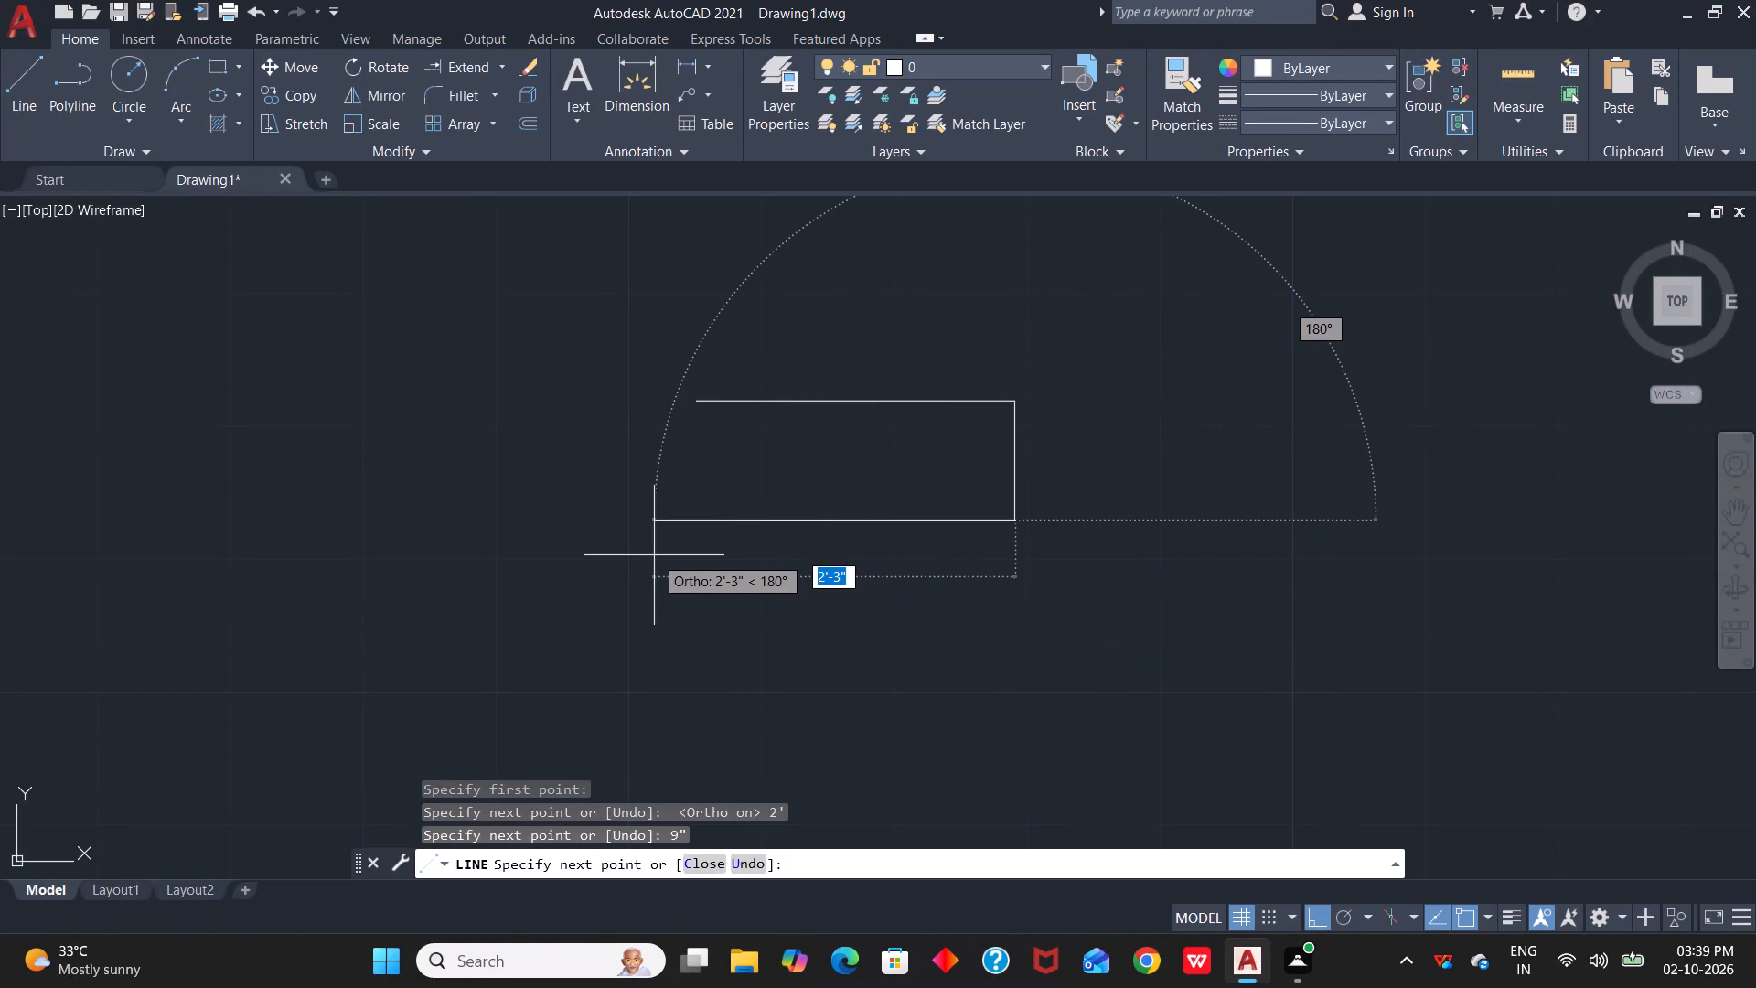
type("2'")
key("Return")
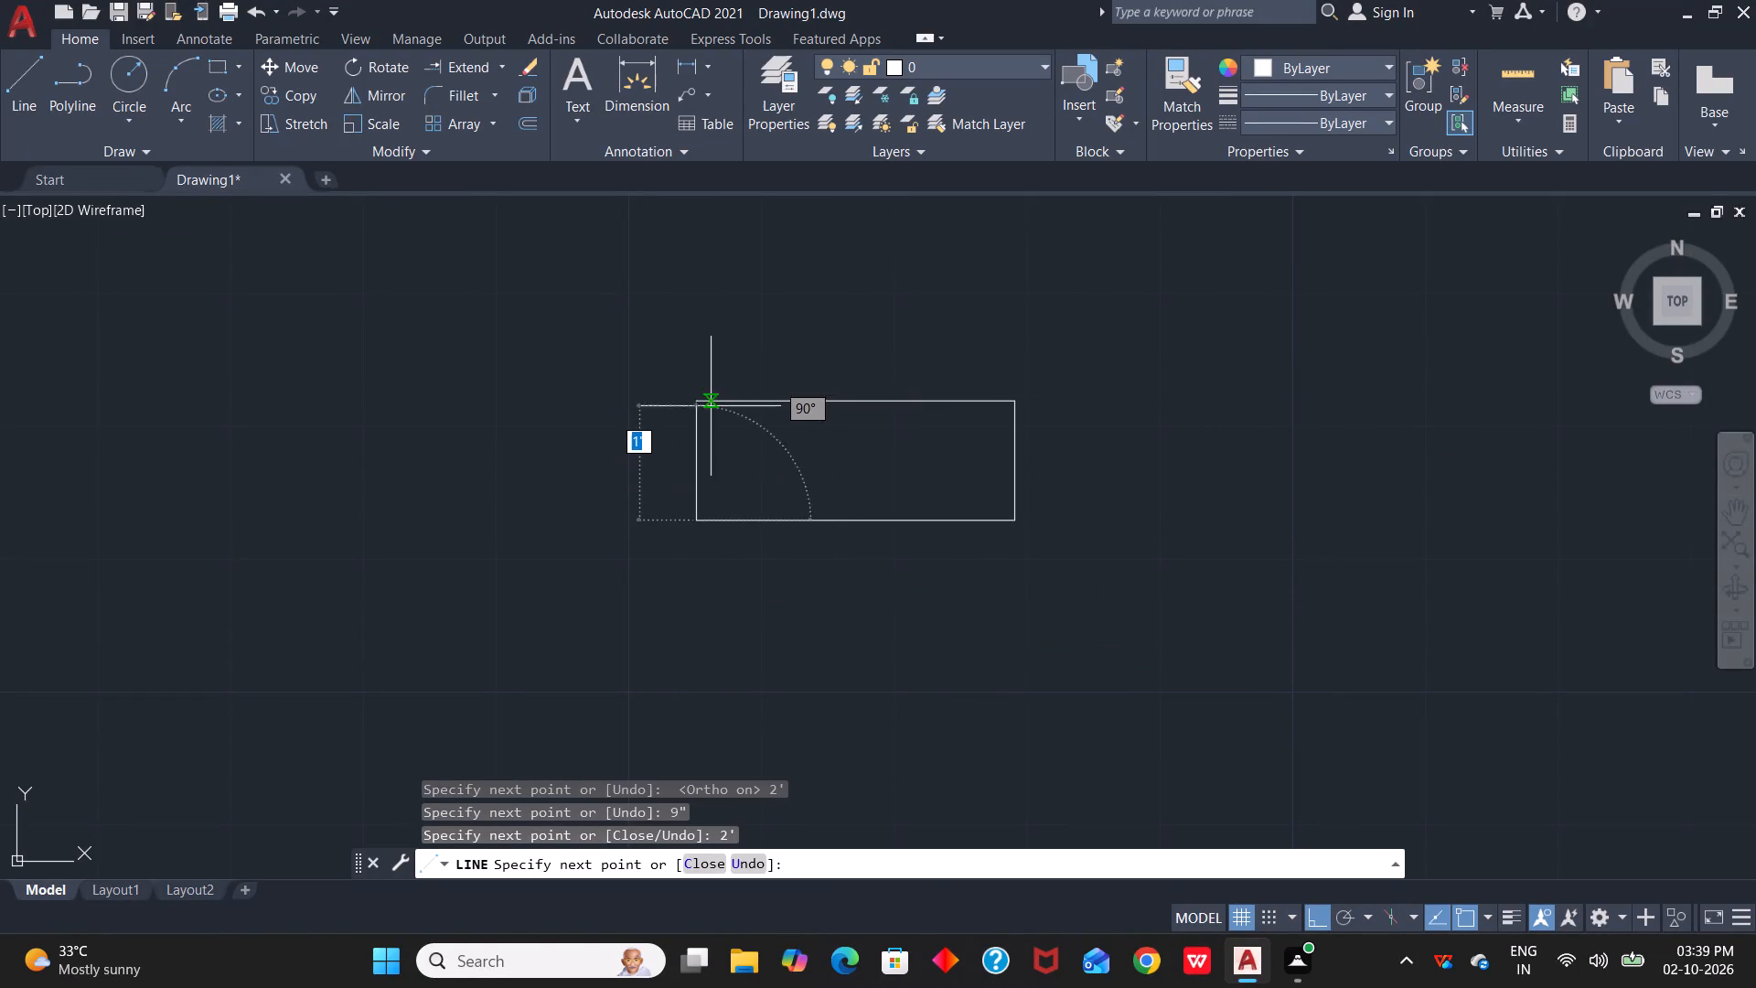
type("C")
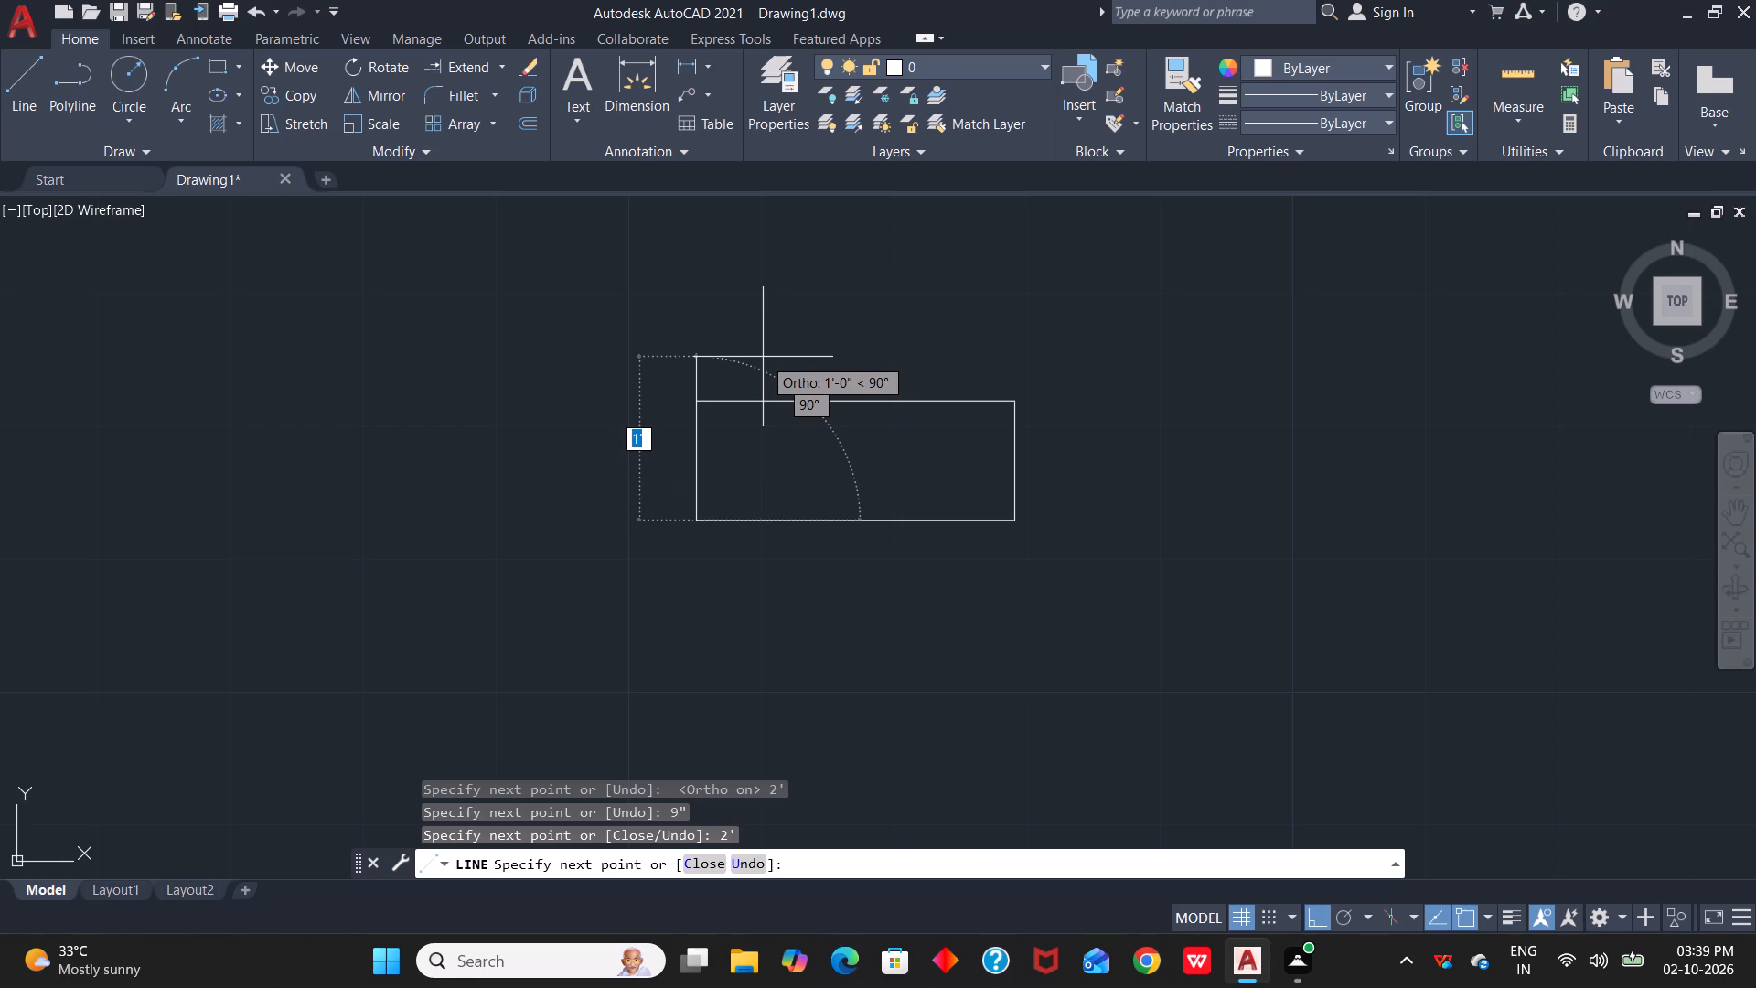
key("space")
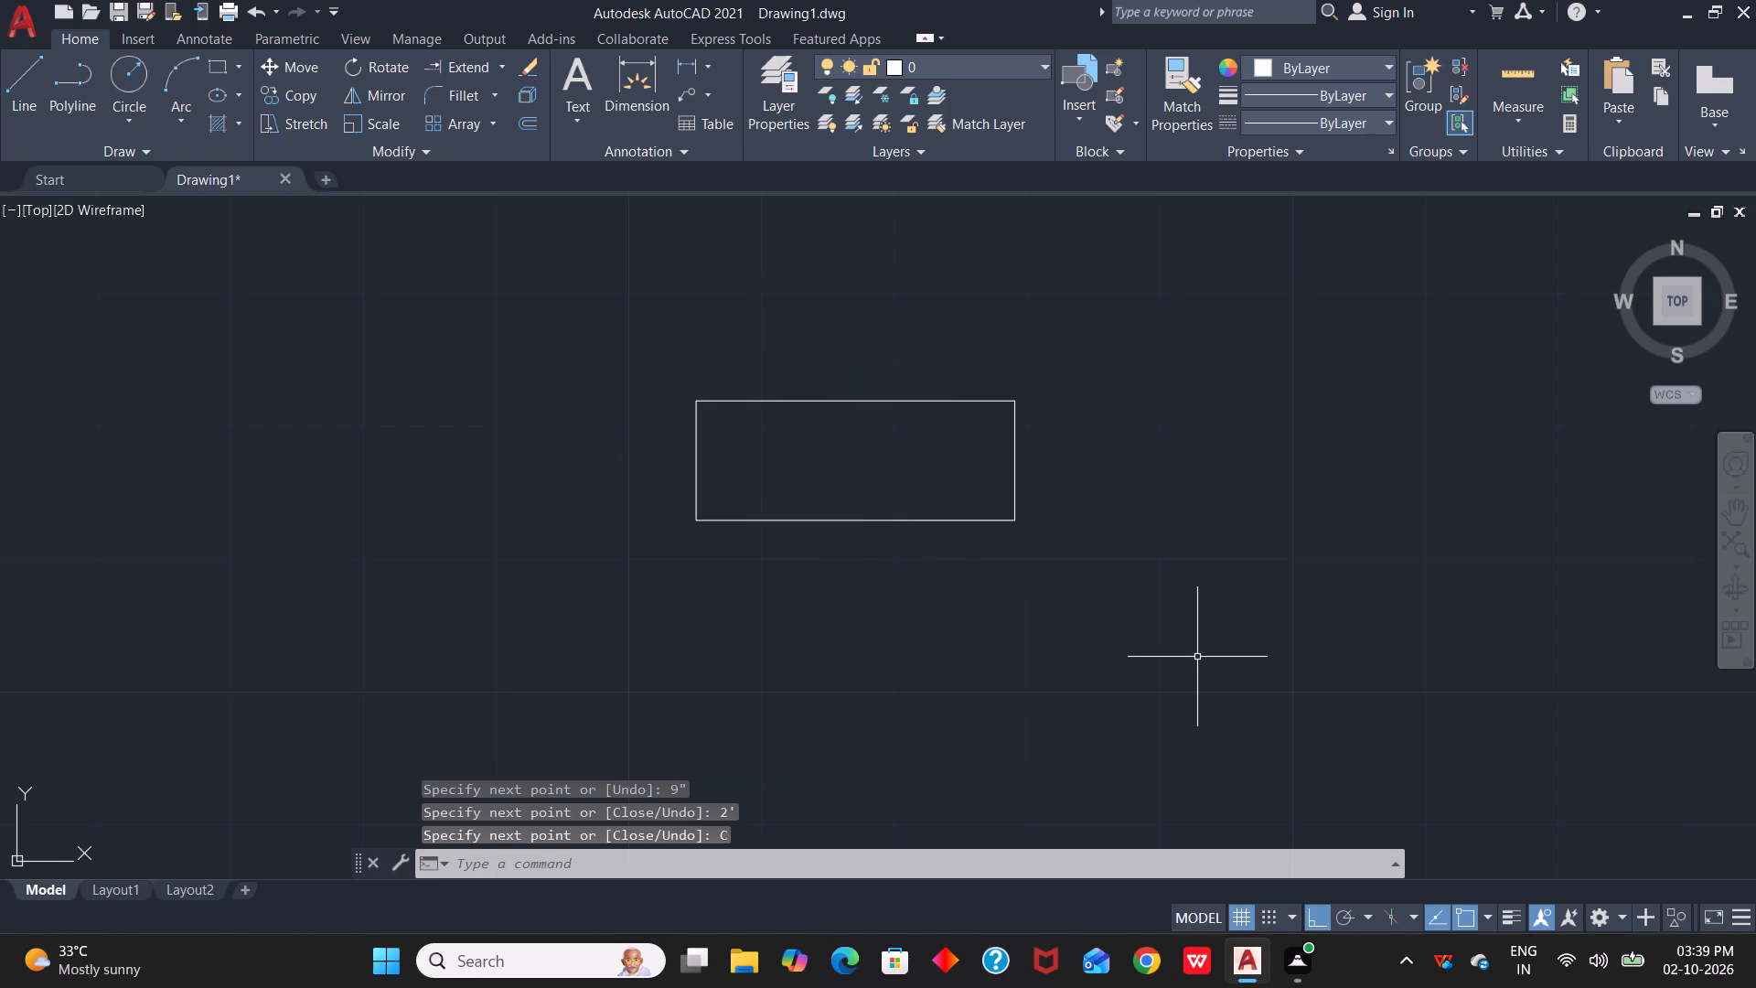
Offset the rectangle's top edge downward by 3" twice to divide it into three horizontal strips.
type("O")
key("space")
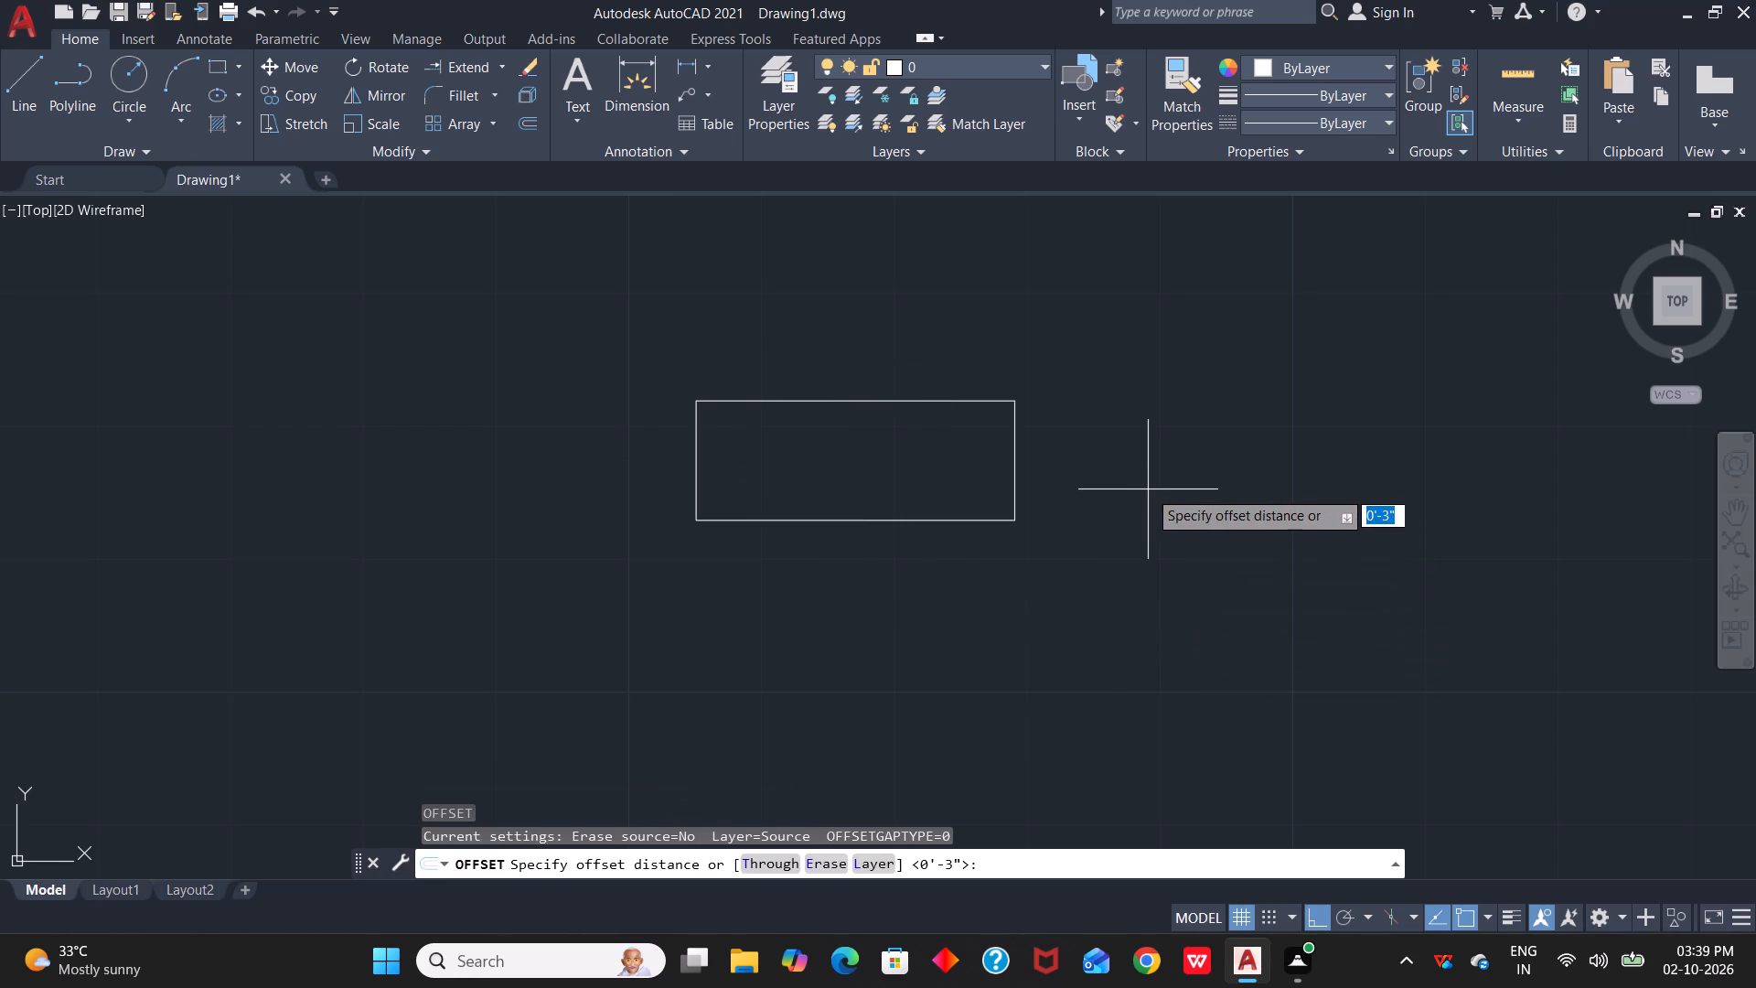
key("space")
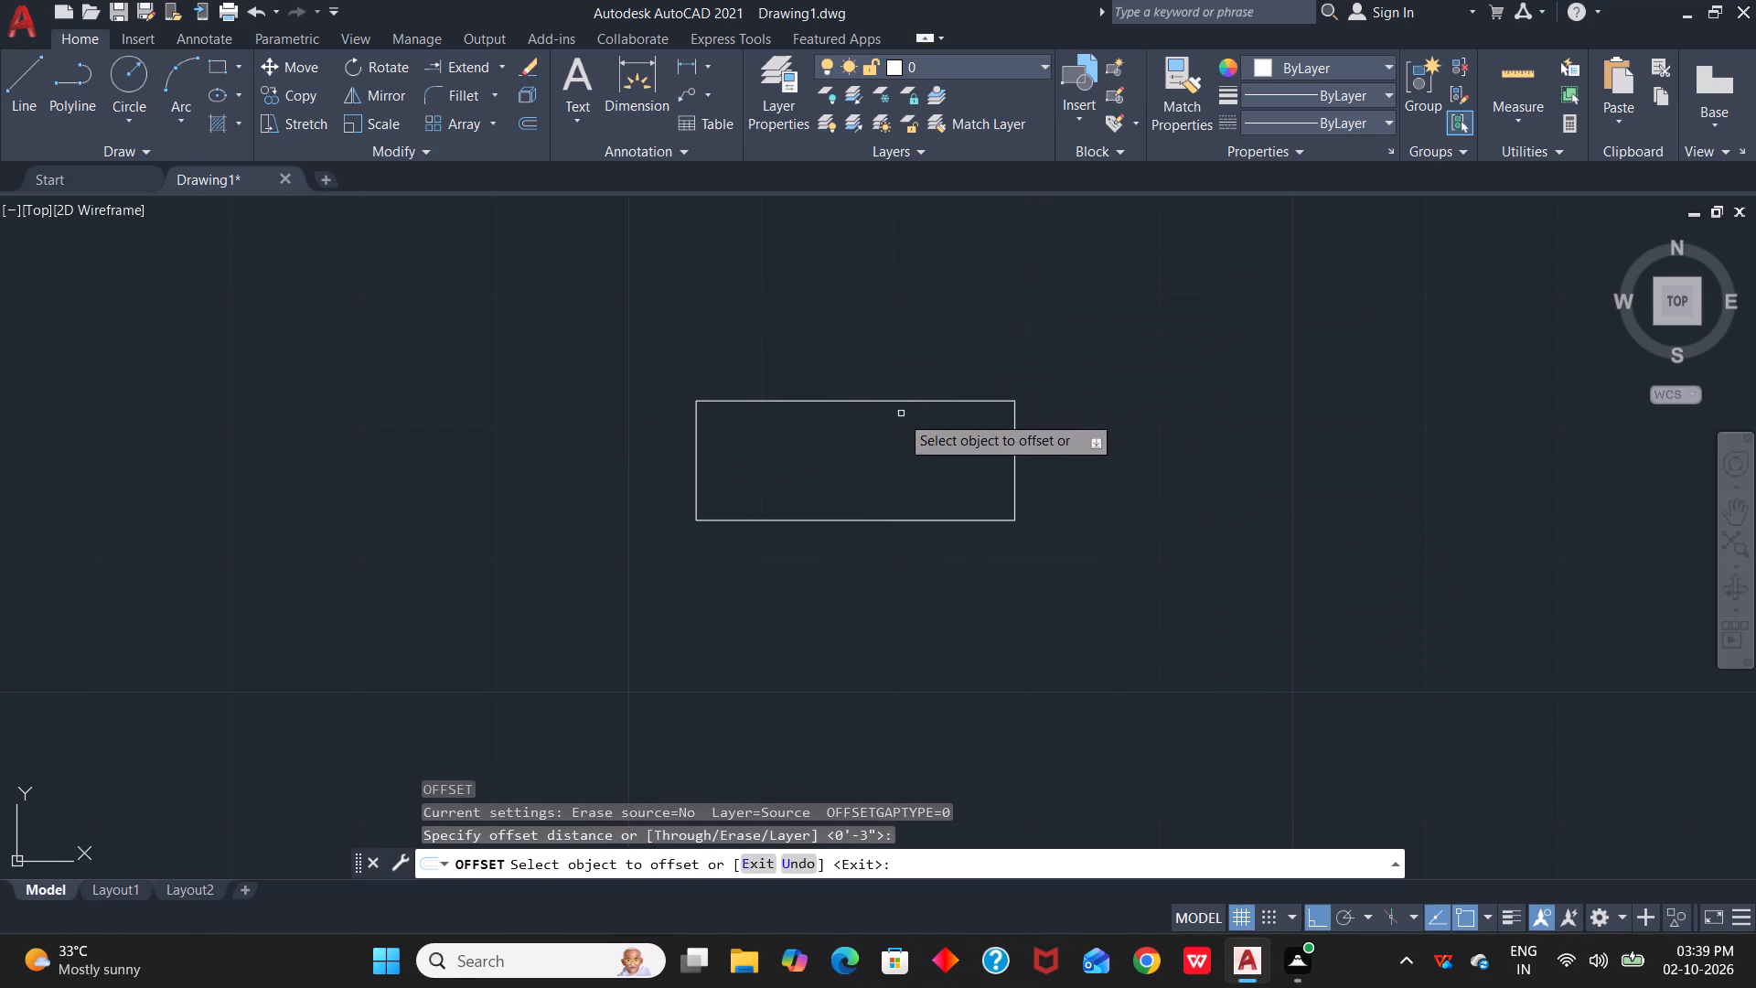
left_click(904, 402)
left_click(893, 430)
left_click(883, 440)
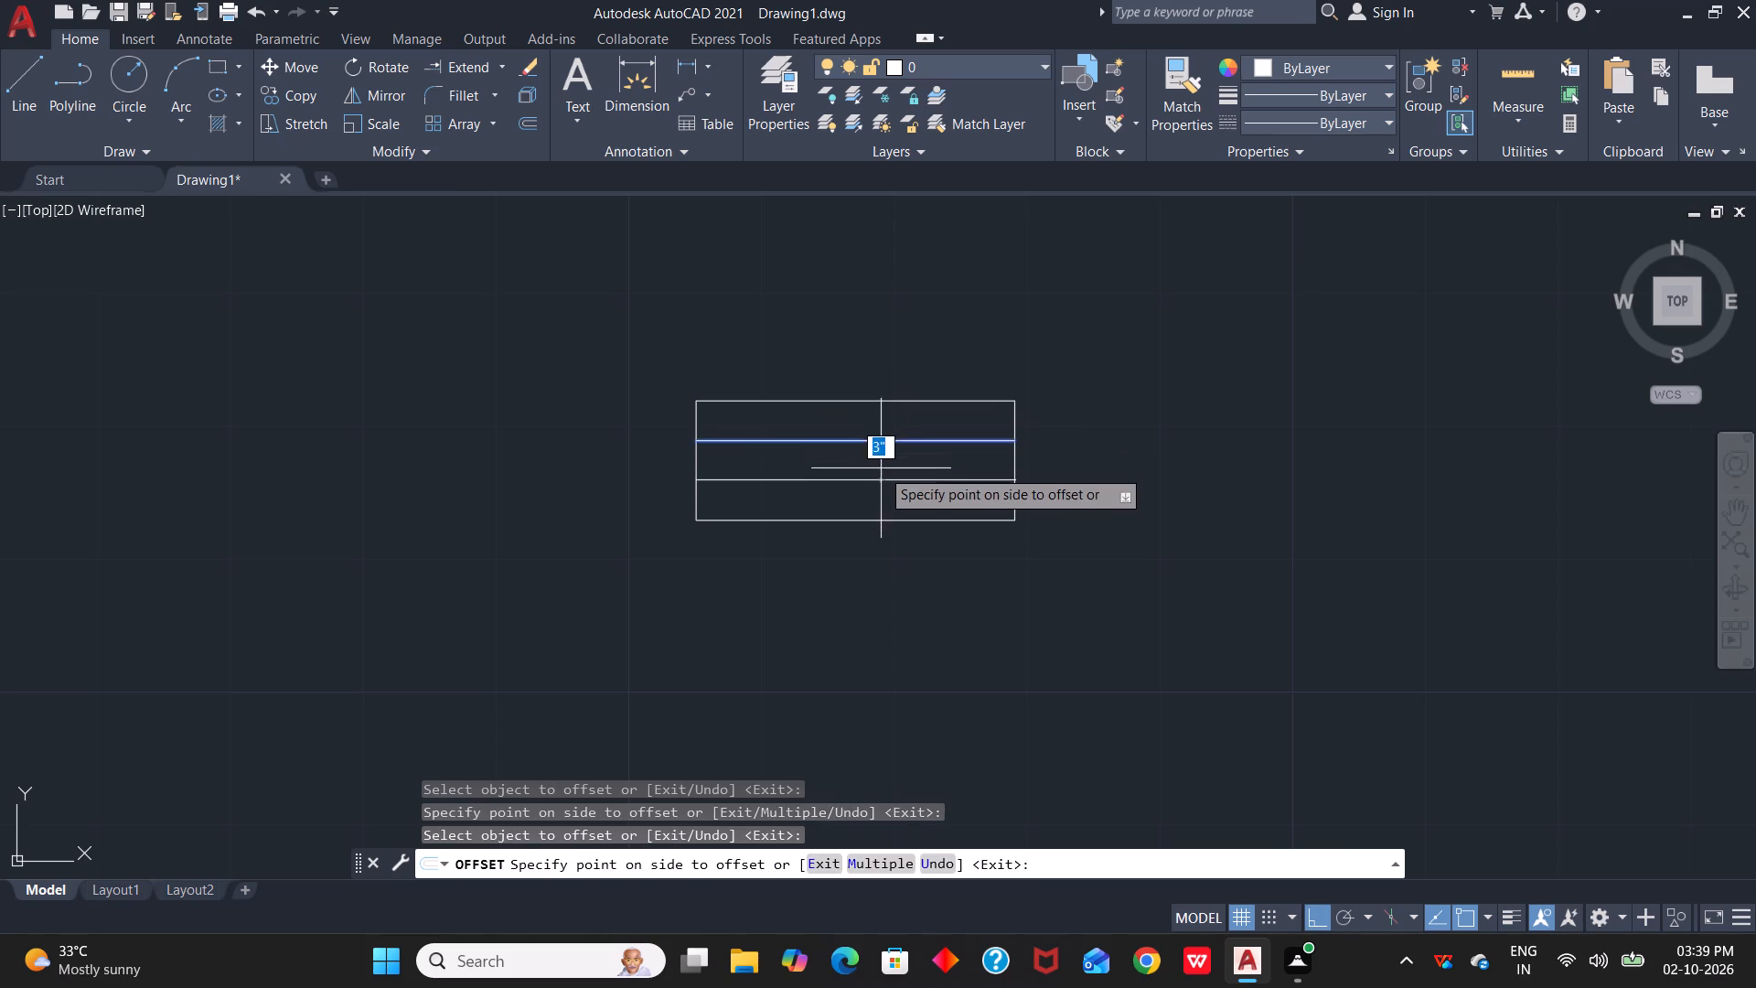
left_click(881, 468)
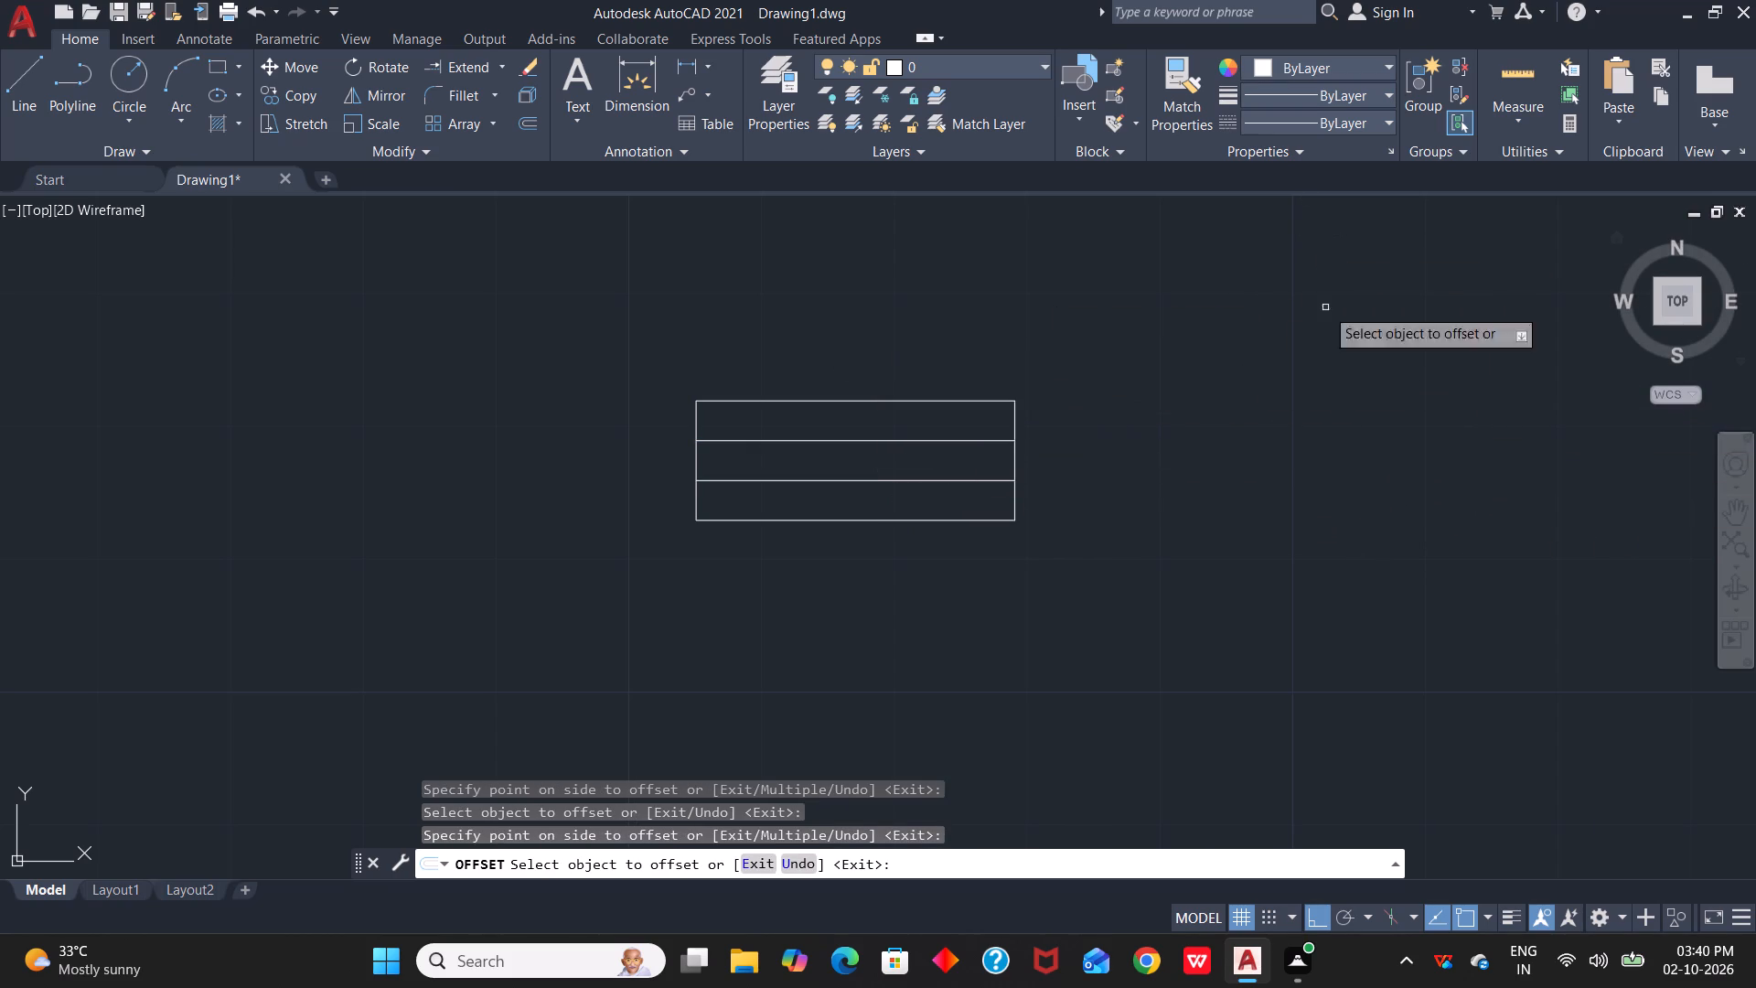
type("H")
key("space")
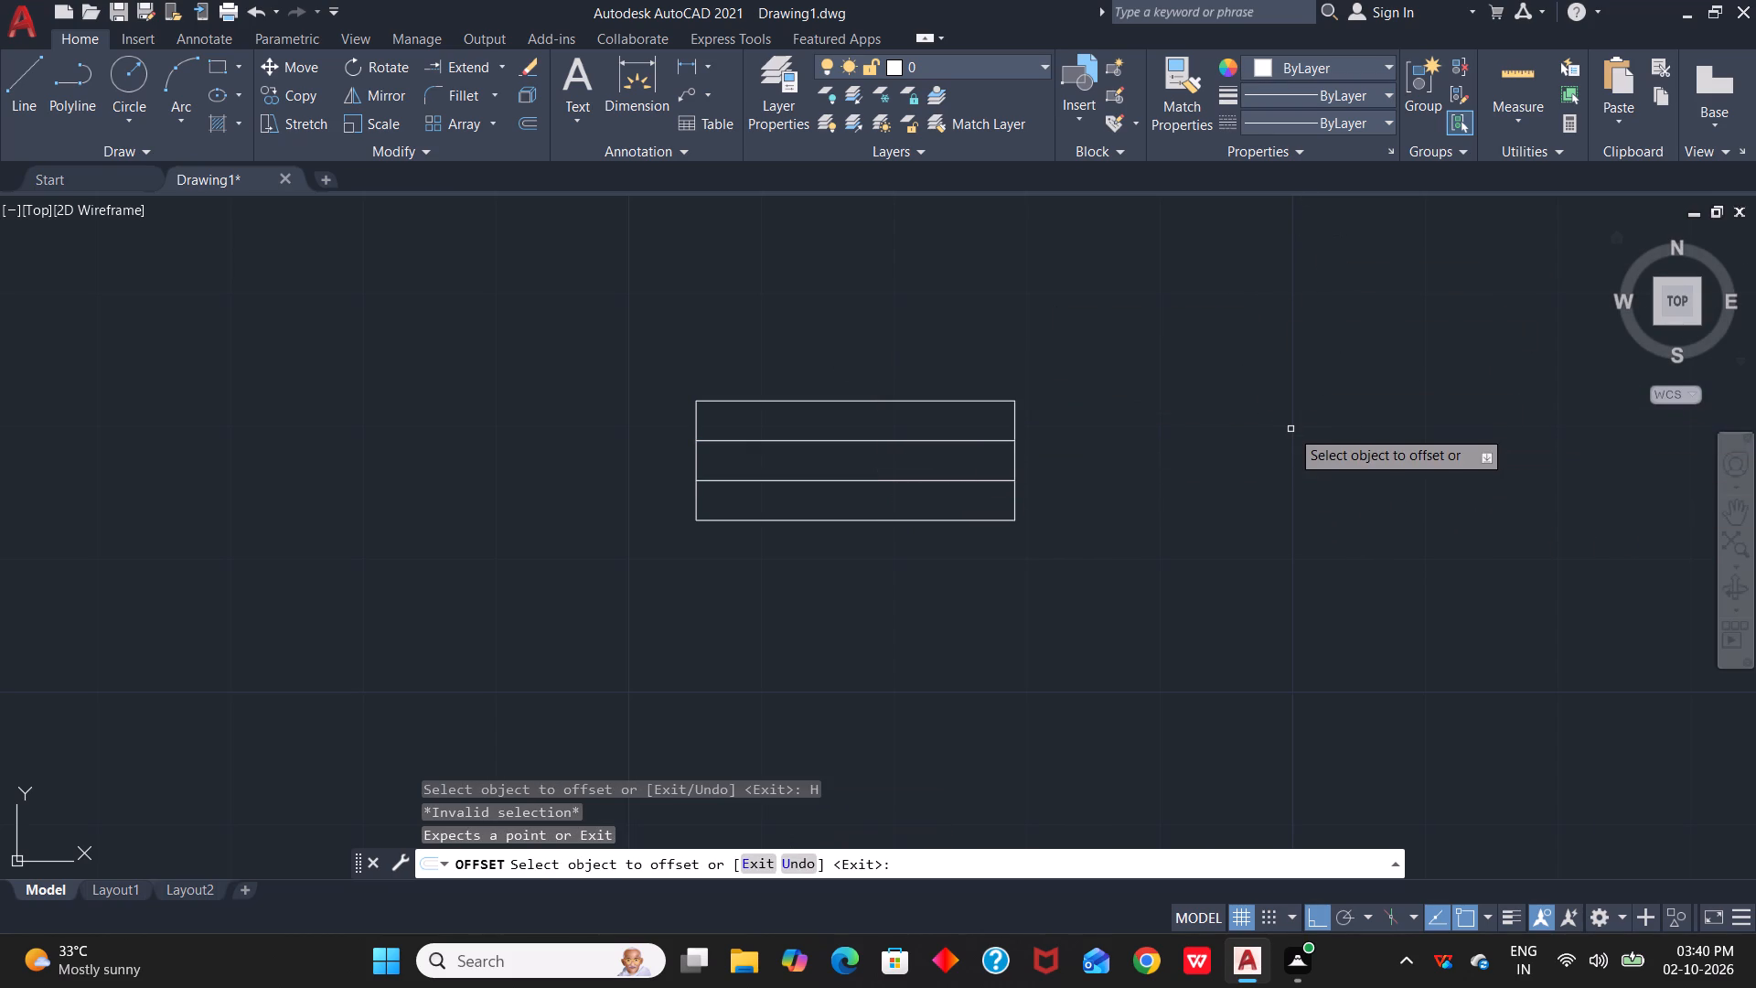
key("Escape")
key("Escape")
key("Escape")
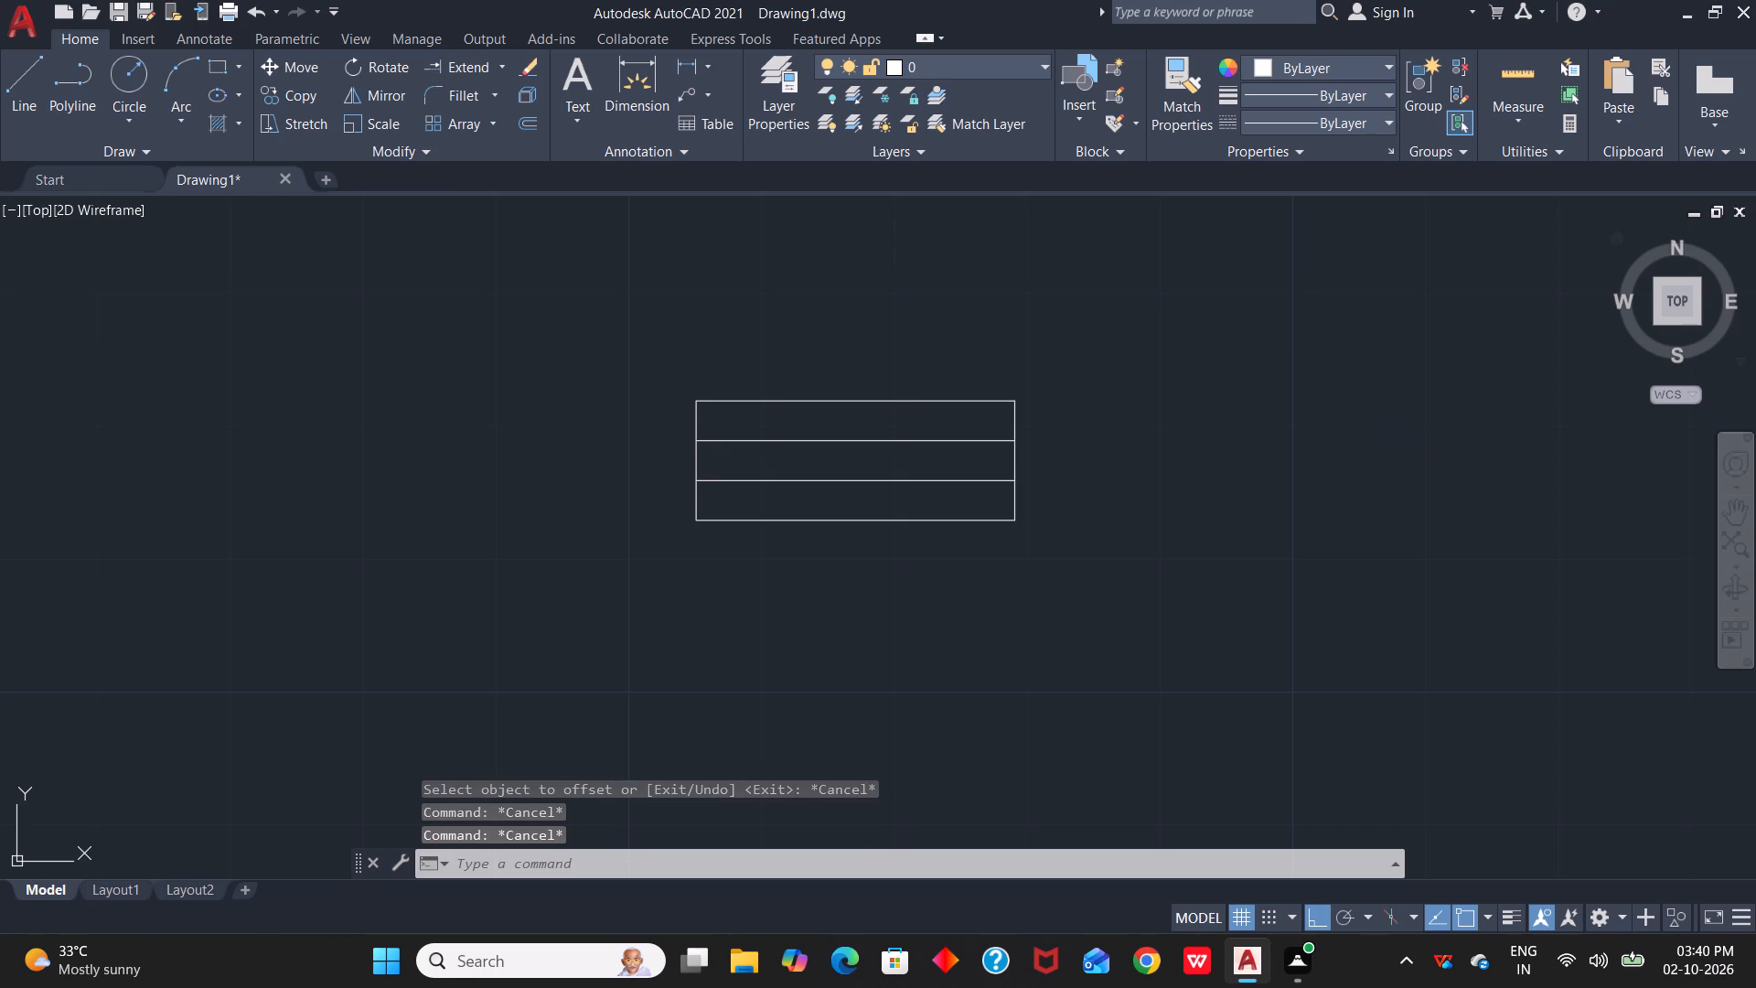
Fill the rectangle's middle strip with a solid hatch in colour 100,33,101.
type("H")
key("space")
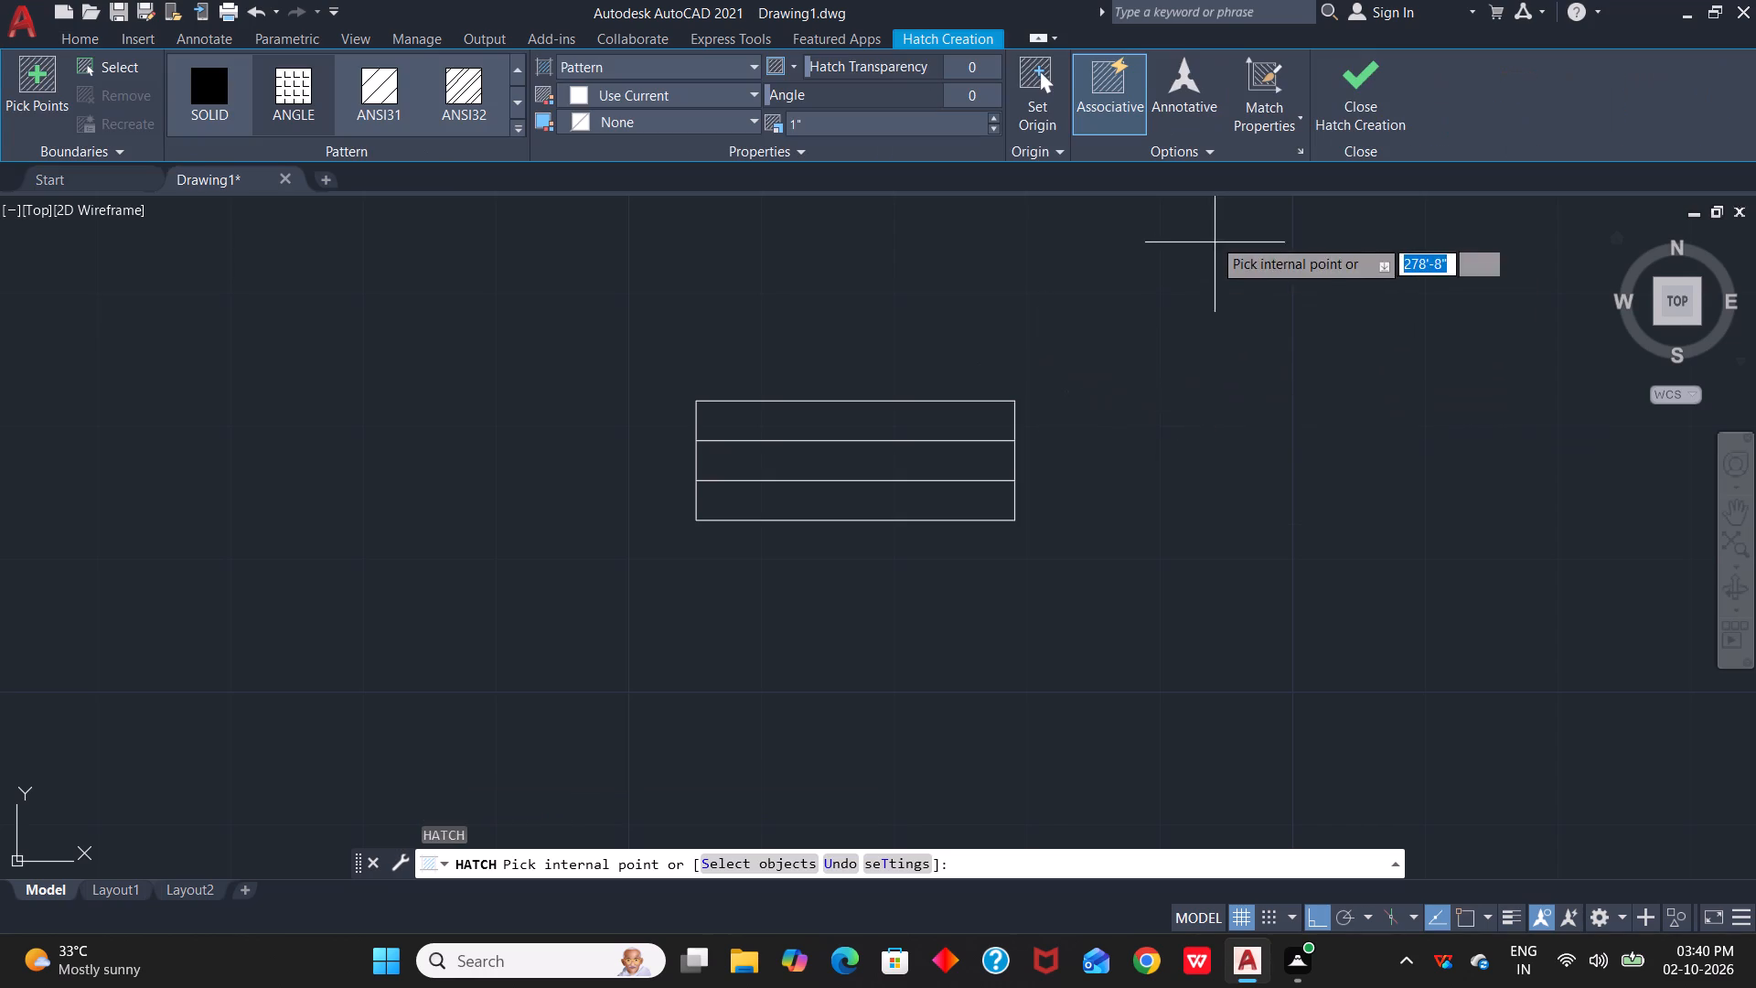
left_click(755, 71)
left_click(658, 102)
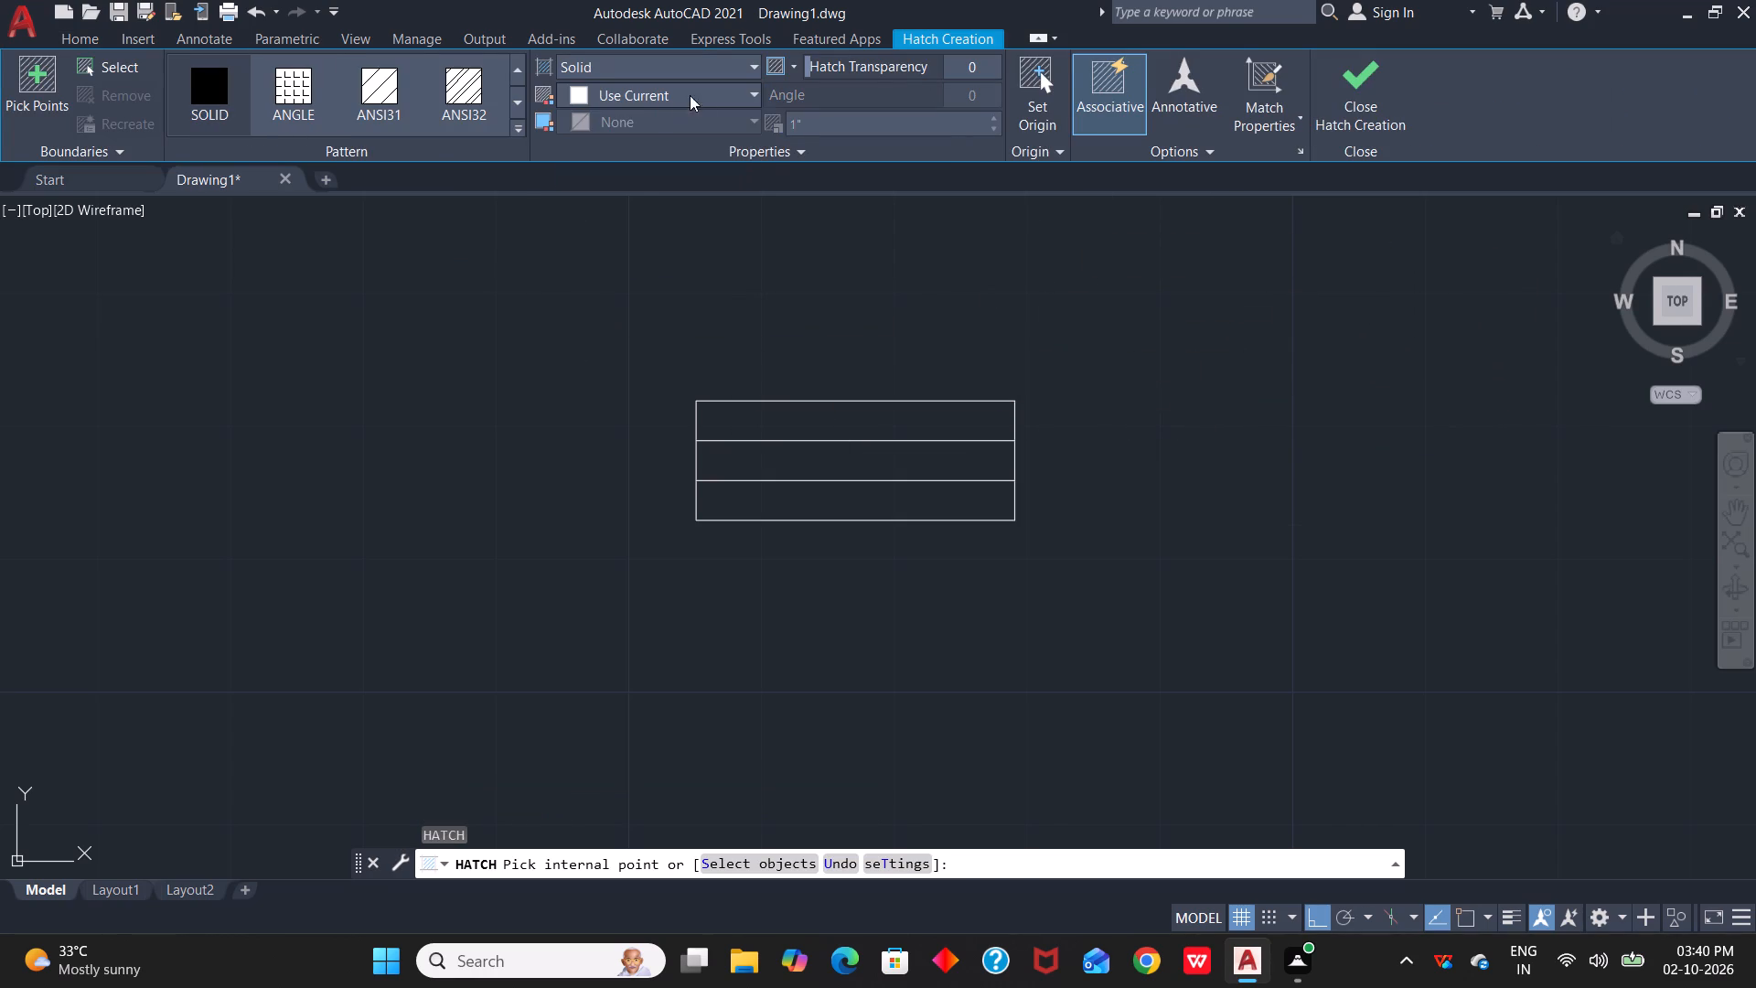
left_click(723, 92)
left_click(662, 211)
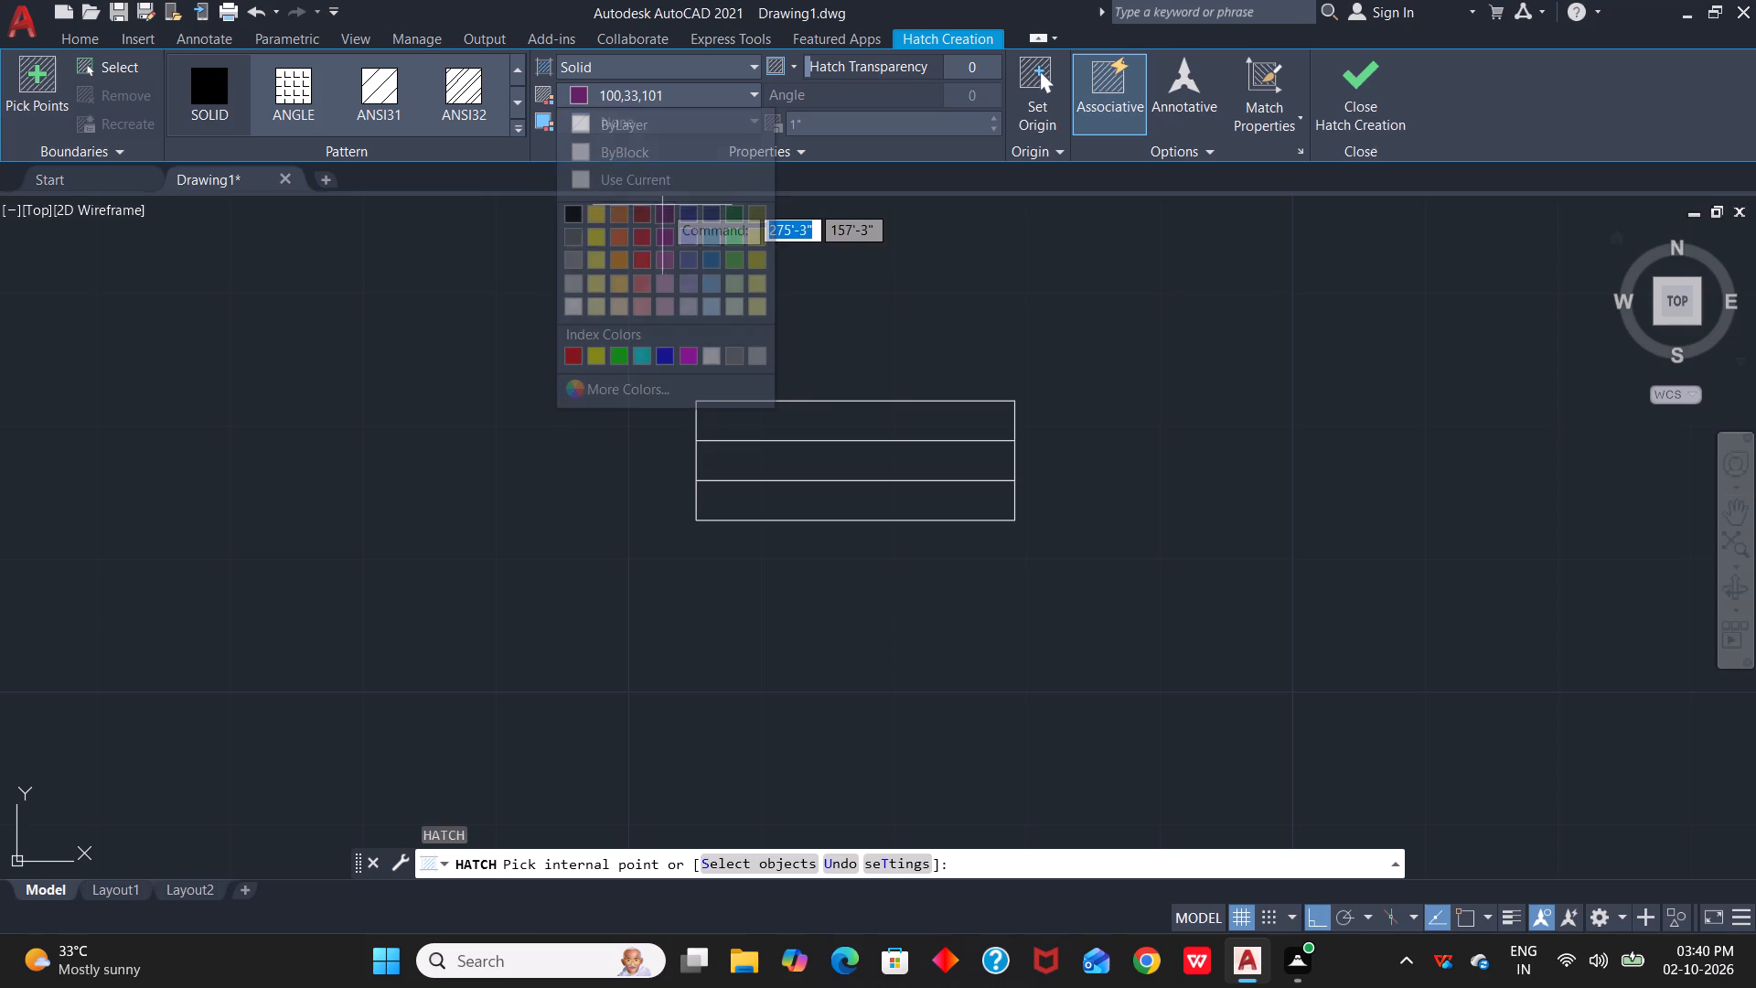
left_click(822, 462)
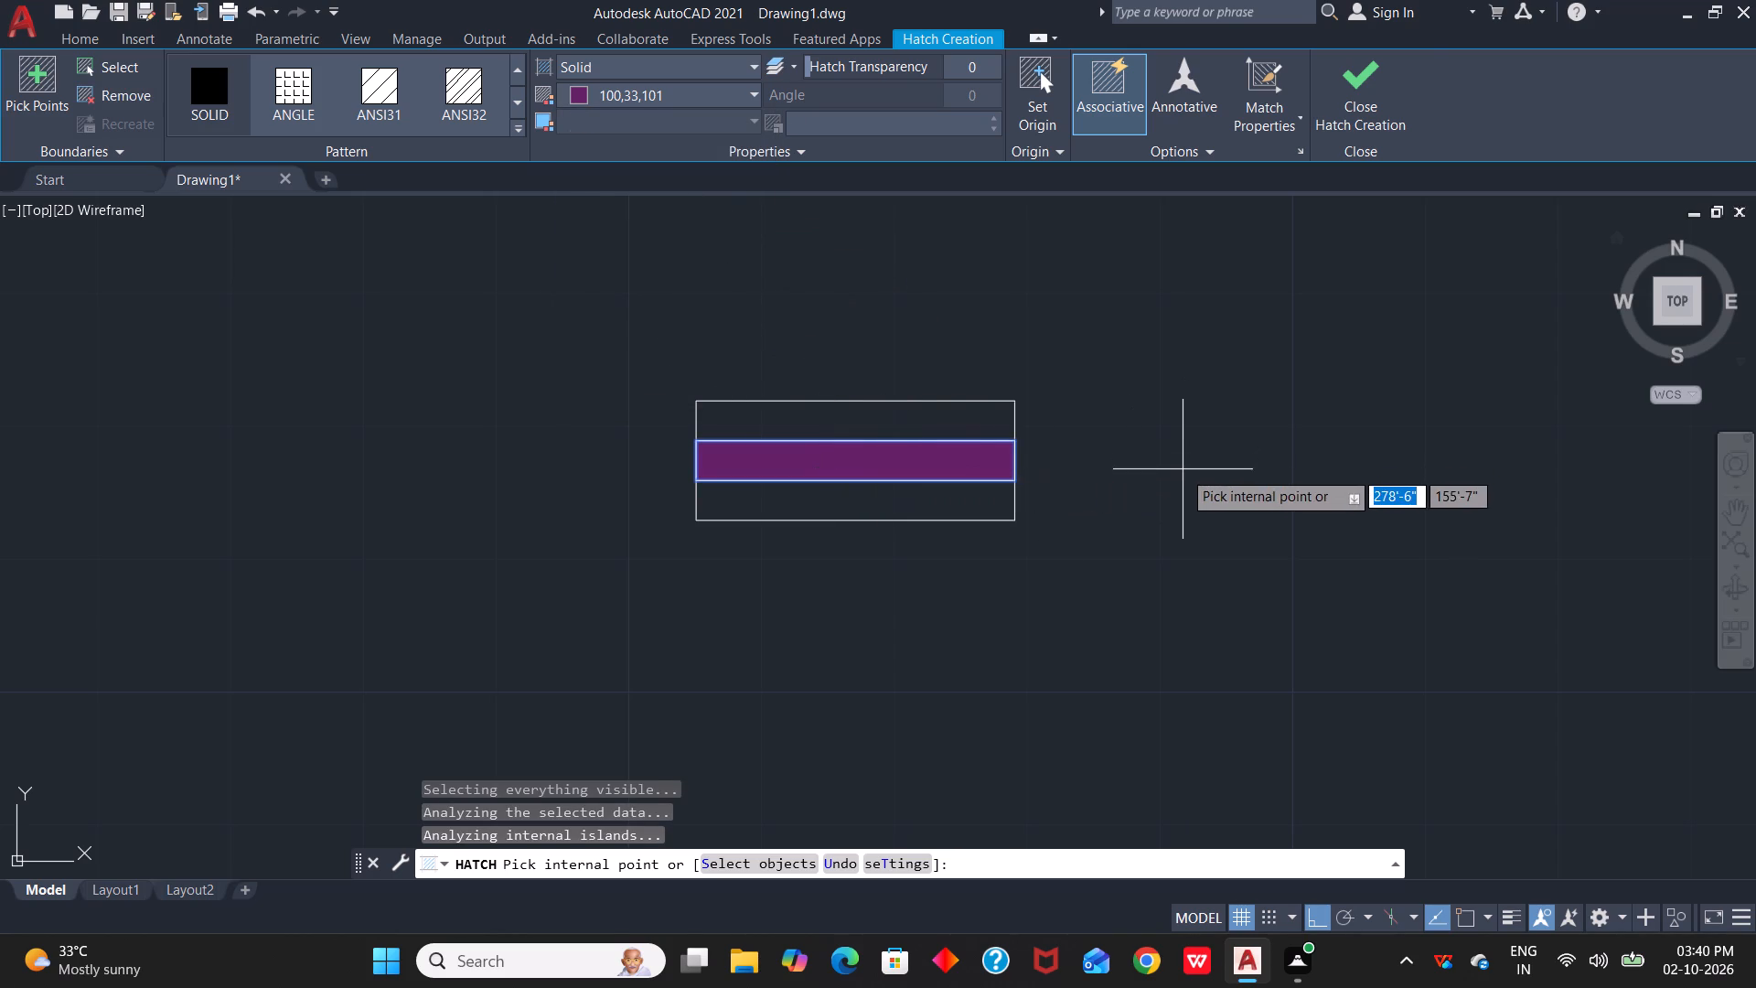
key("Escape")
Group the rectangle, its dividing lines and the purple hatch into one object.
left_click_drag(653, 352, 663, 367)
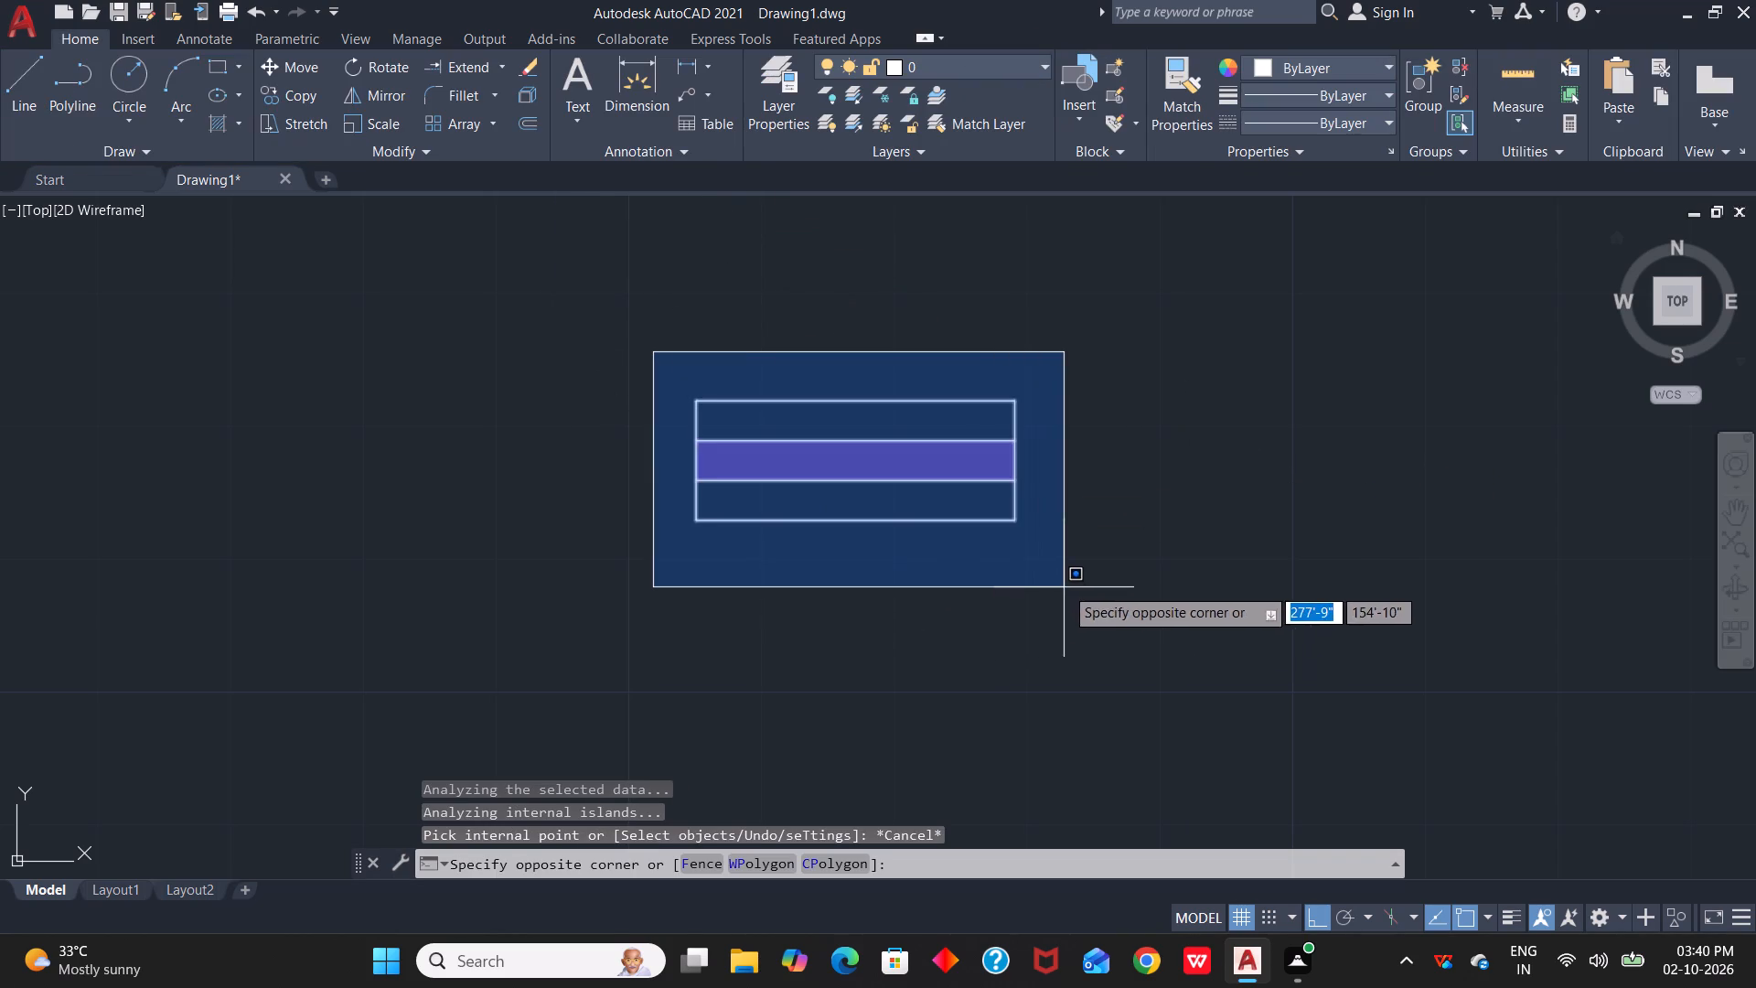
left_click(1065, 586)
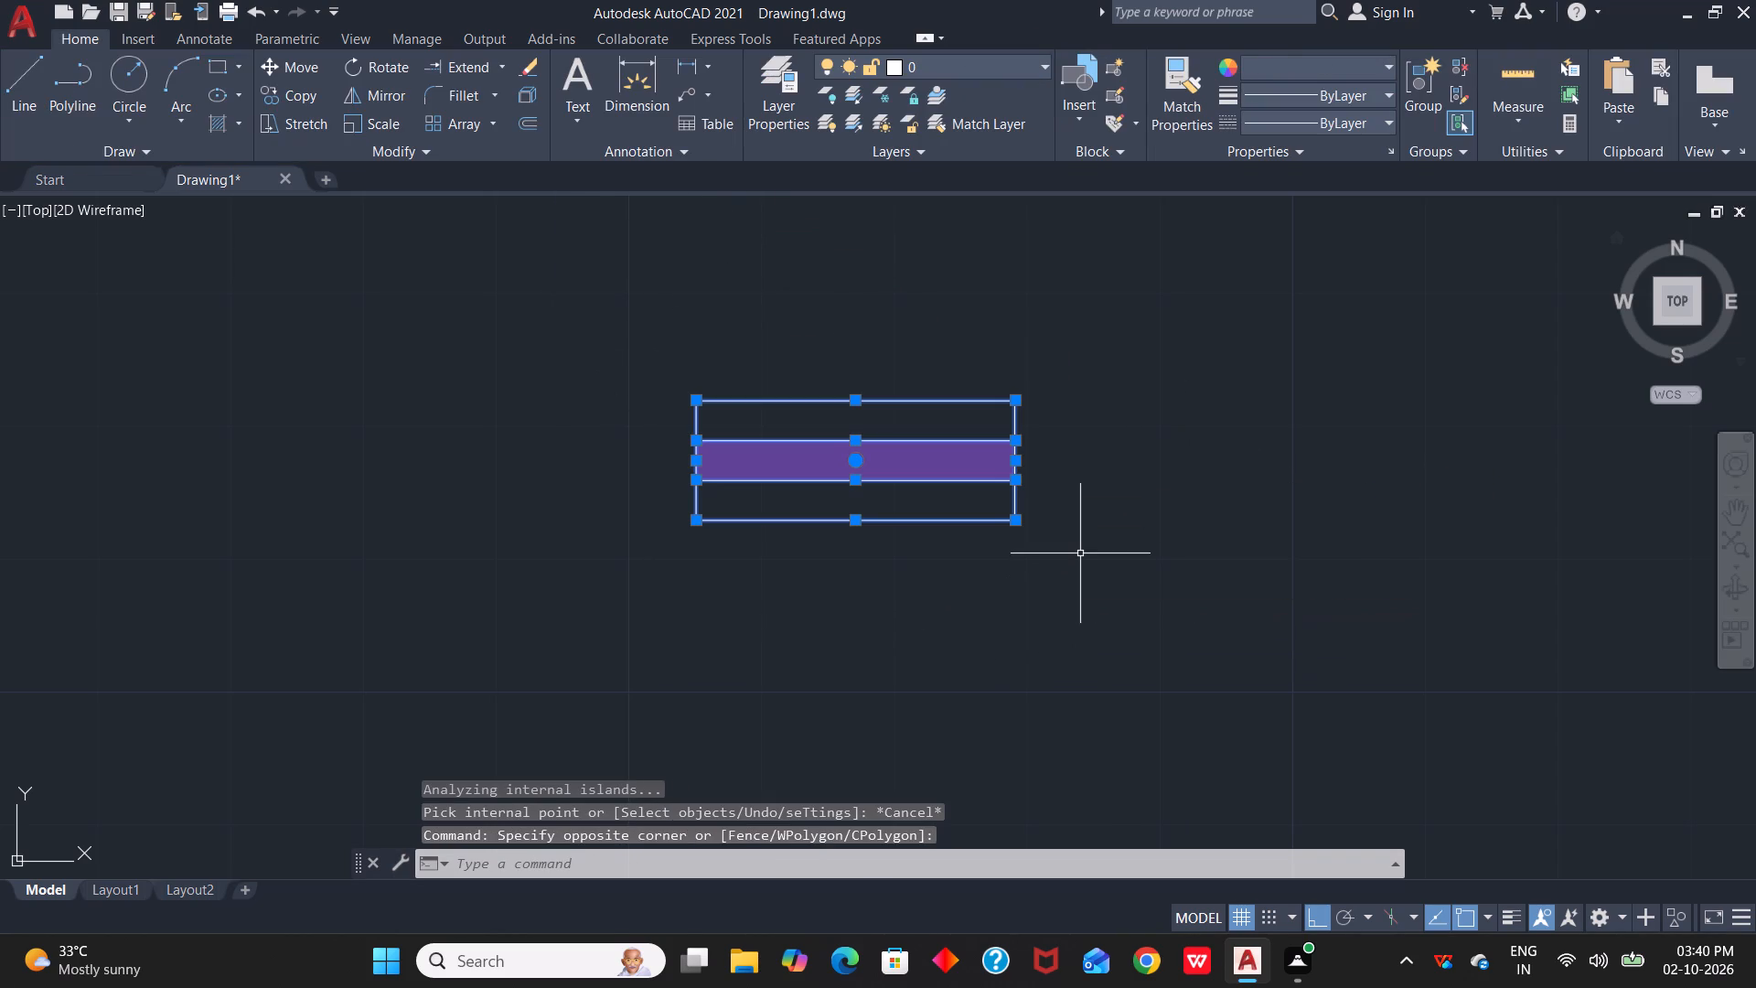
type("G")
key("space")
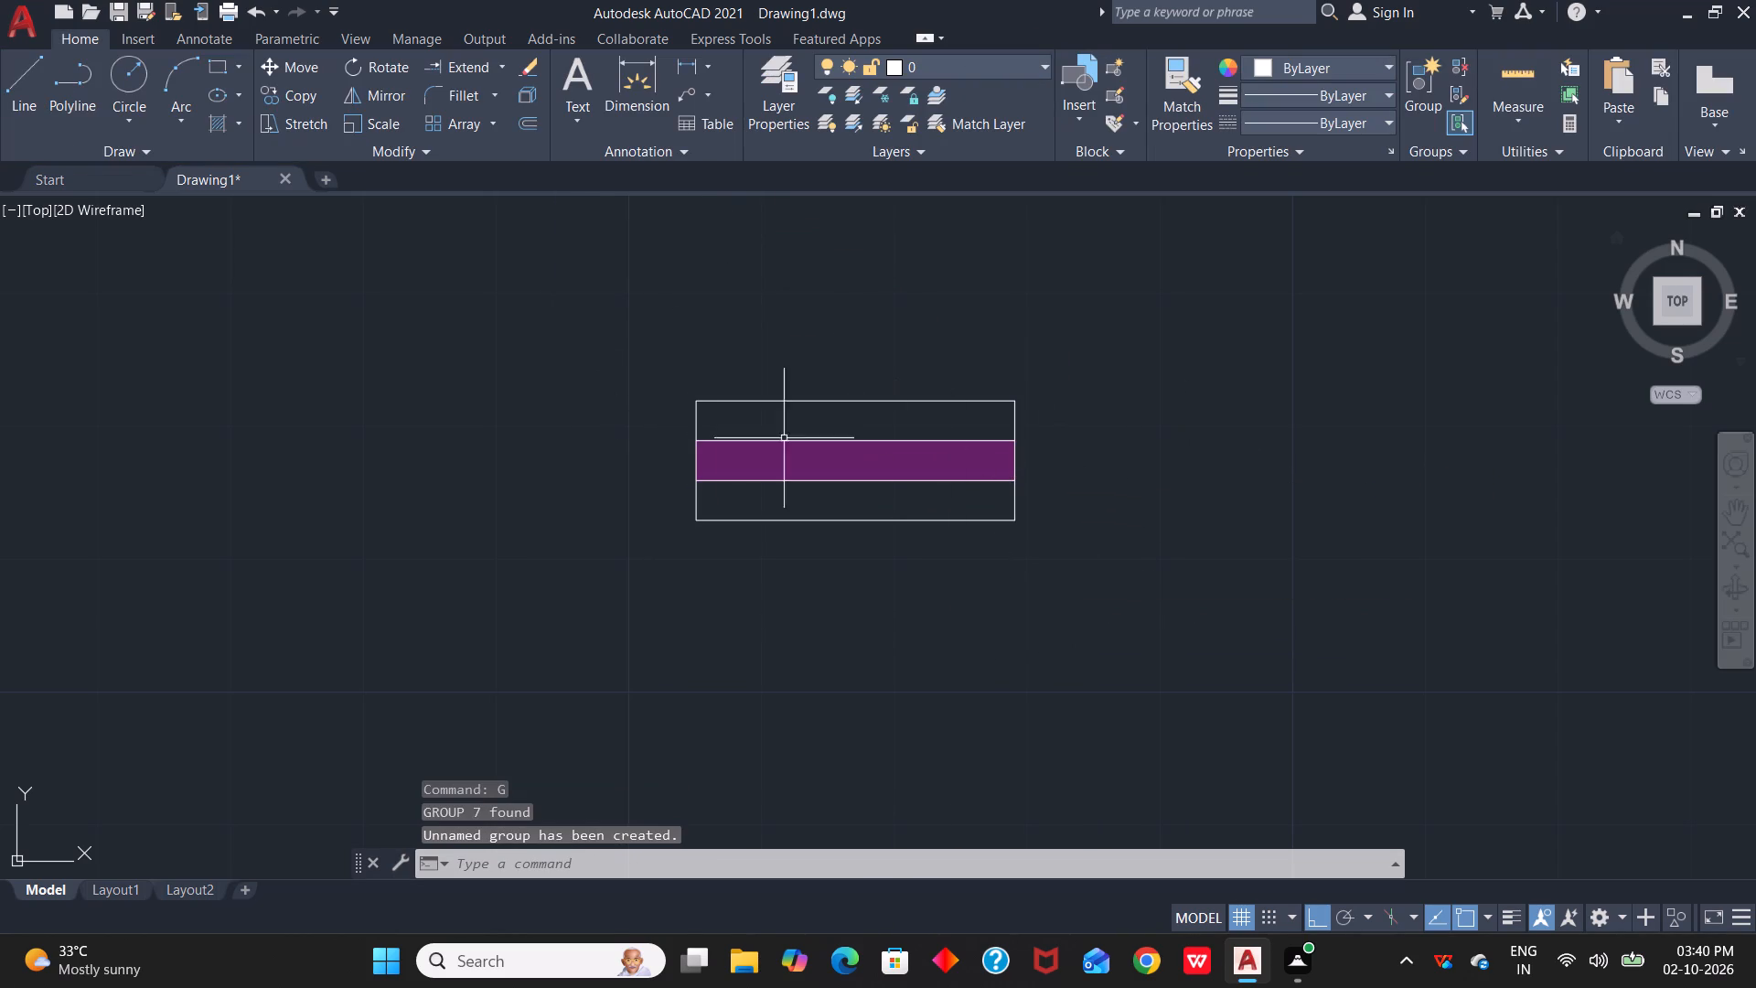
Copy the grouped 2' symbol by its top-edge midpoint into the north outer wall, centred on the WC+BATH, with Ortho off.
left_click(847, 401)
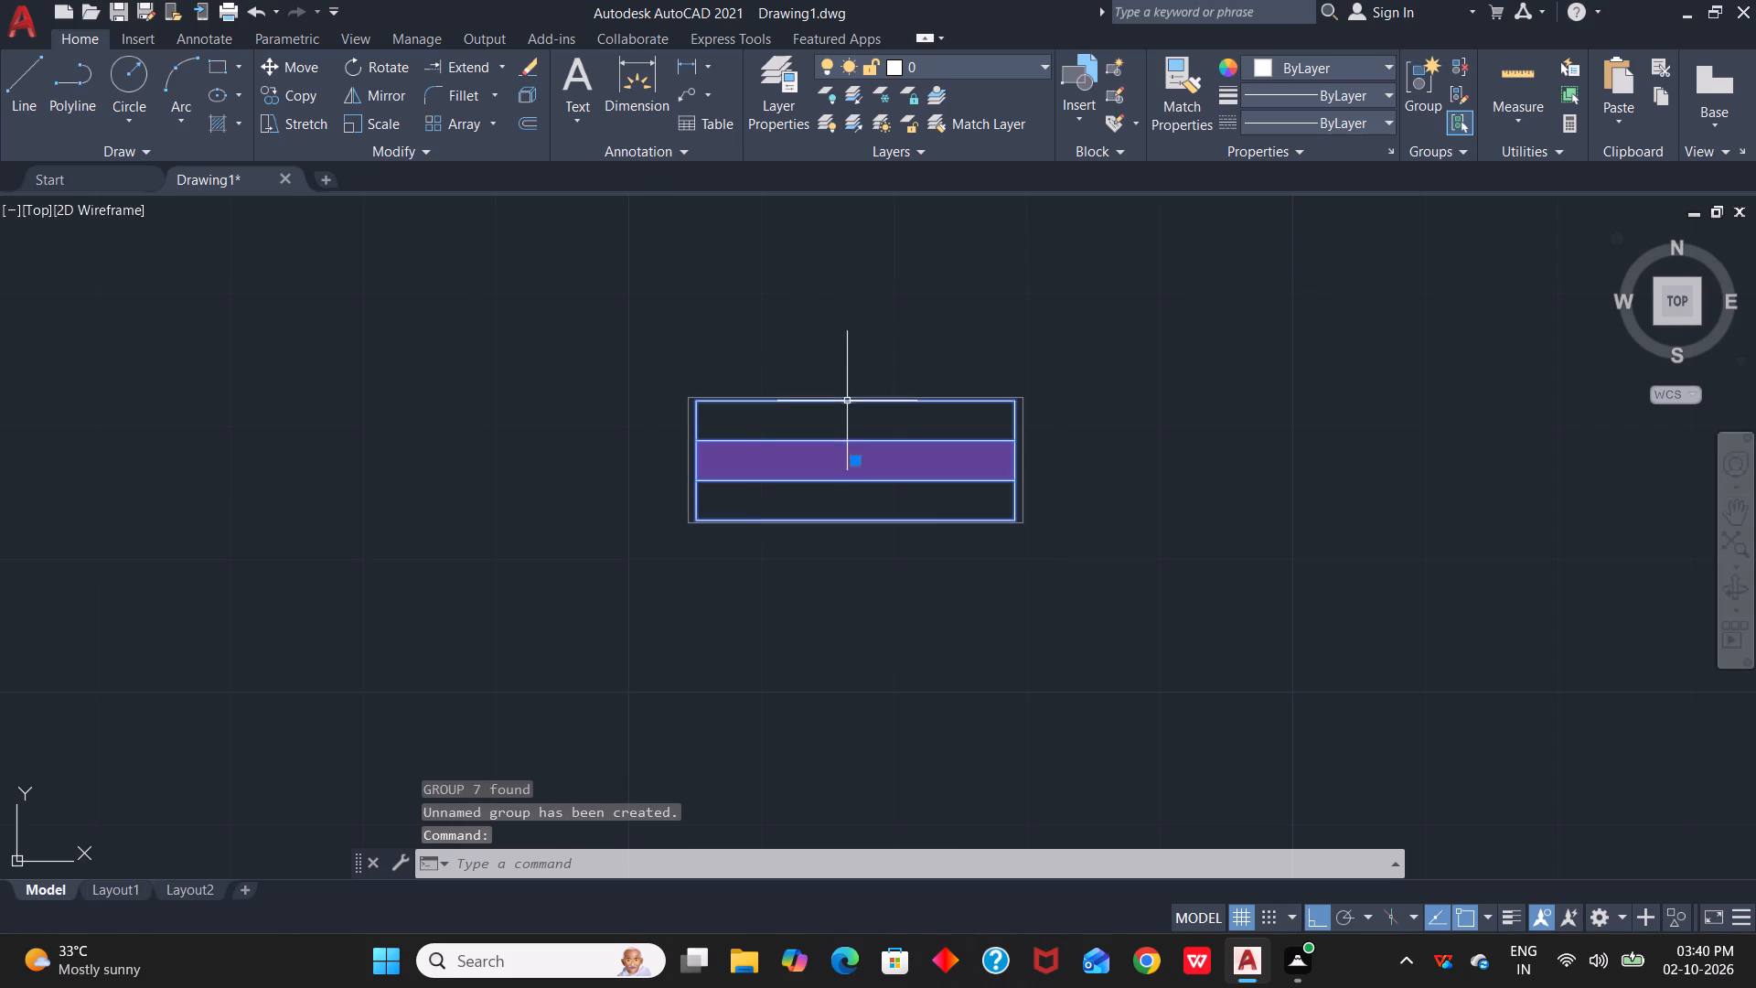
key("c")
key("o")
key("space")
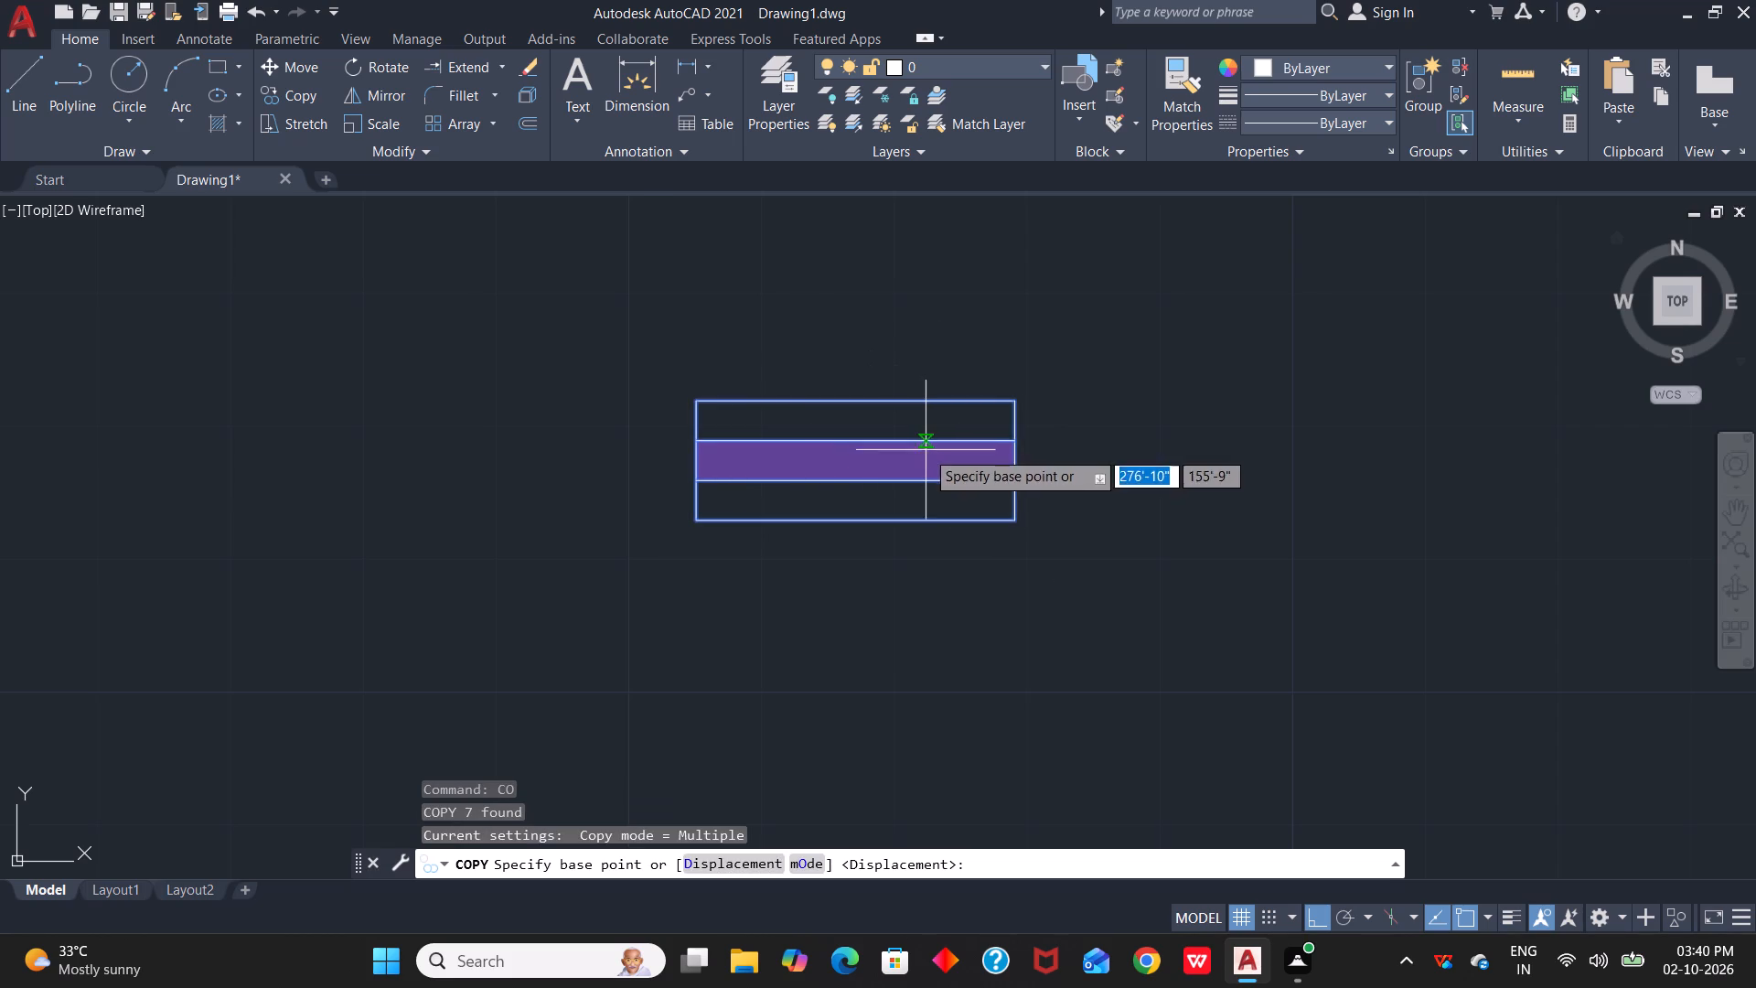
left_click(852, 402)
scroll(316, 555, "down", 3)
middle_click_drag(316, 555, 1448, 510)
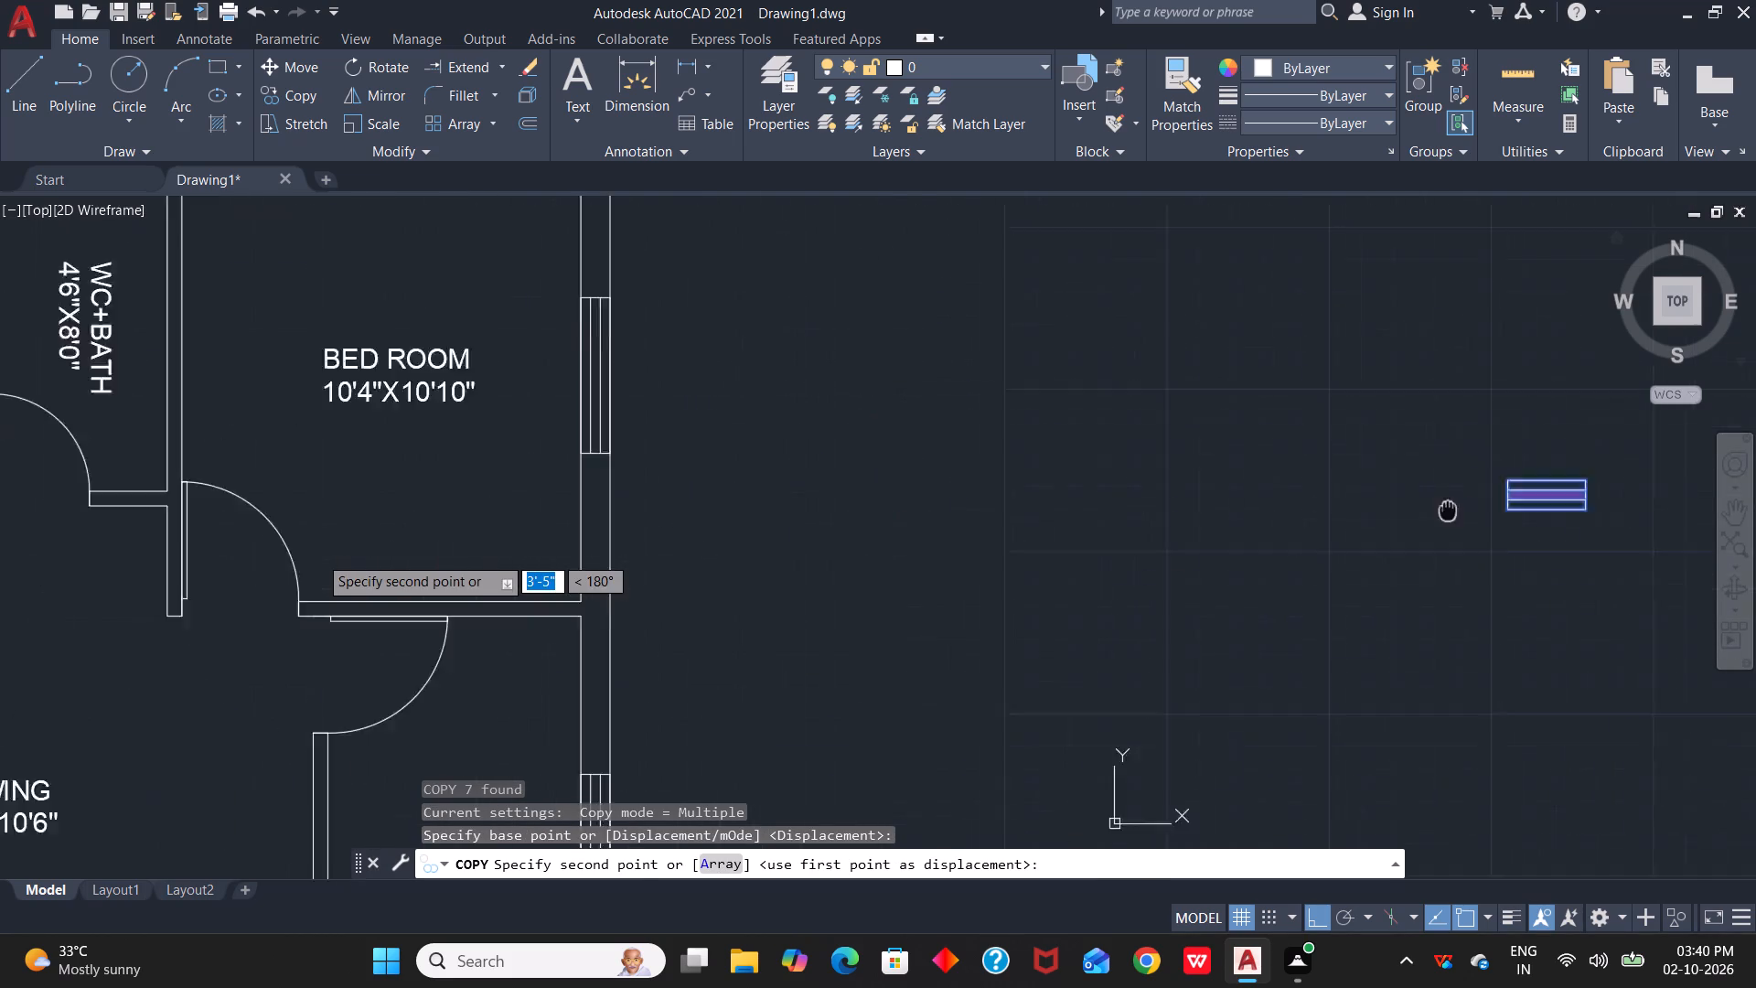
middle_click_drag(1448, 510, 1725, 455)
middle_click_drag(580, 393, 949, 692)
scroll(582, 395, "down", 1)
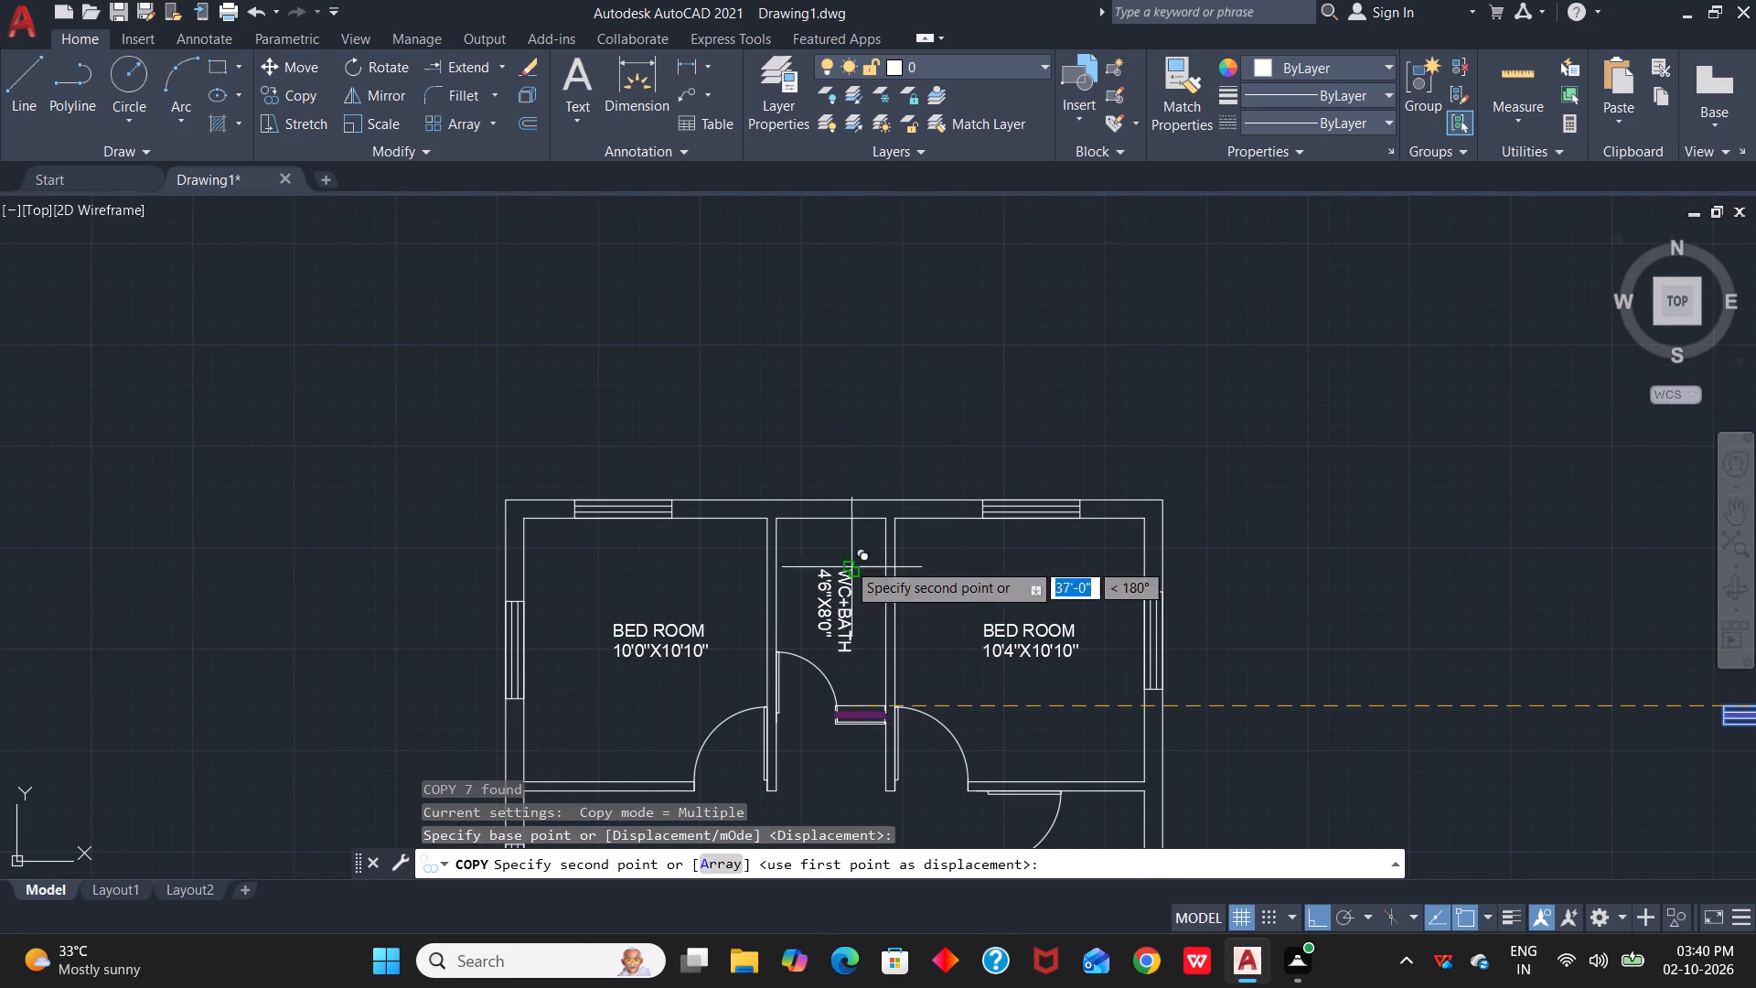
key("F8")
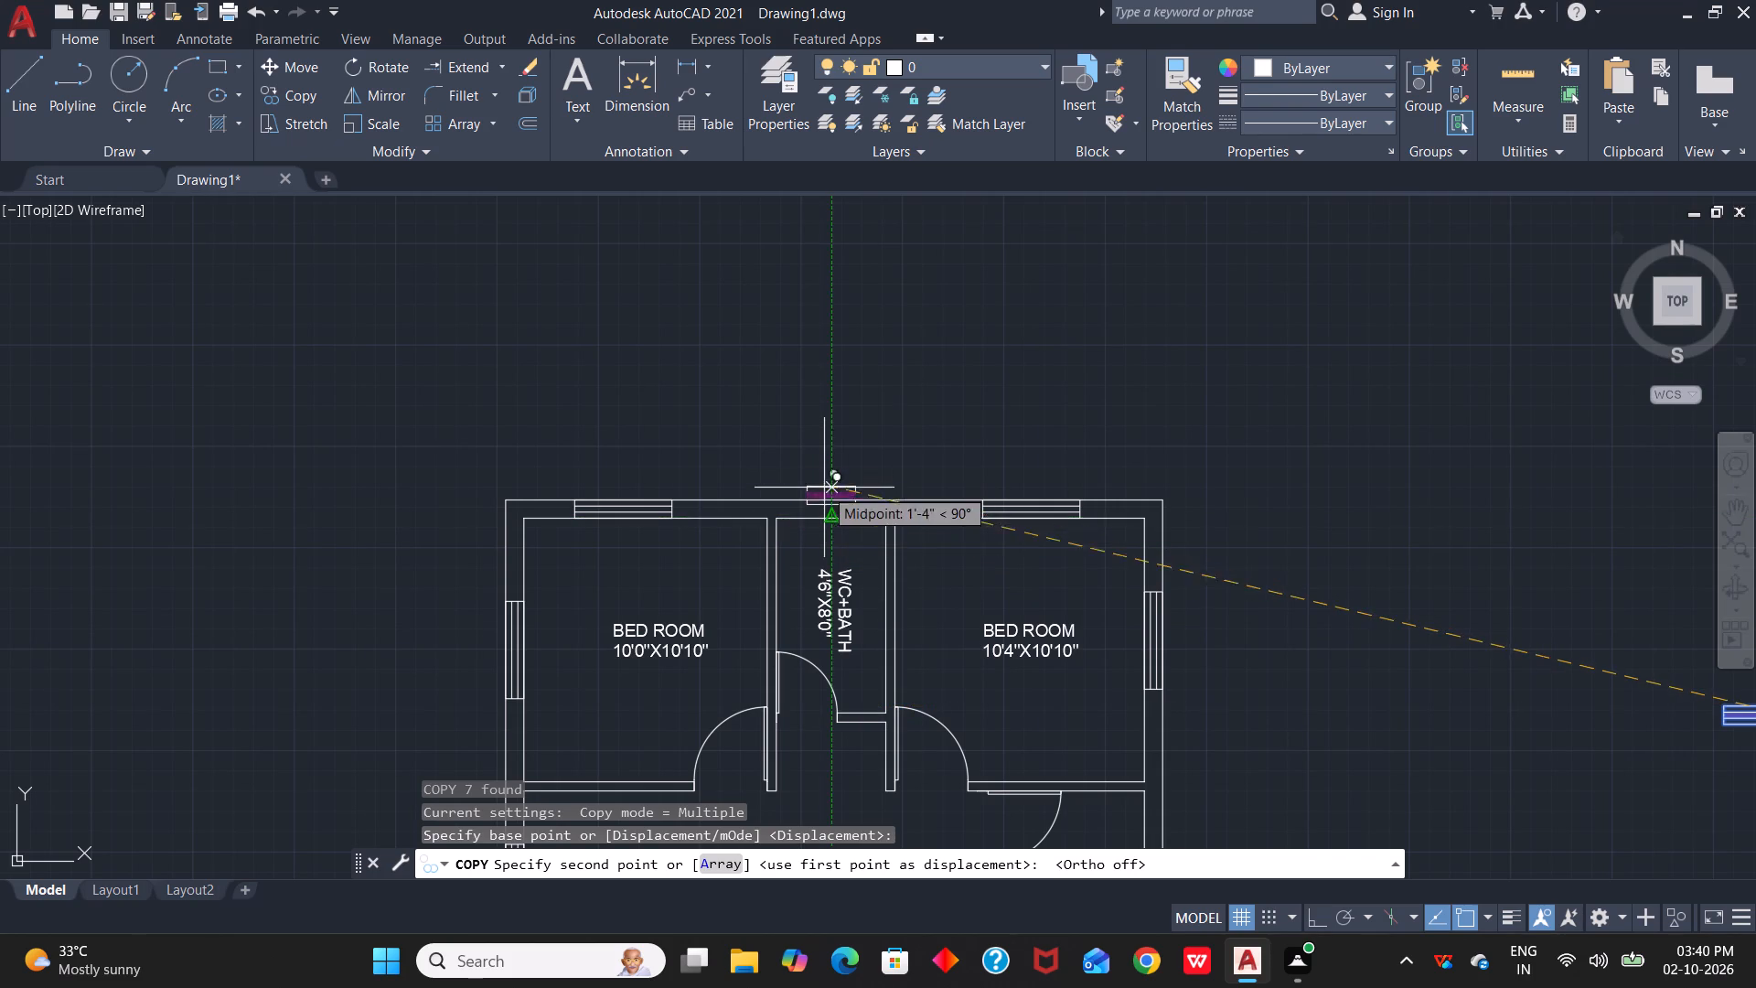
scroll(824, 503, "up", 3)
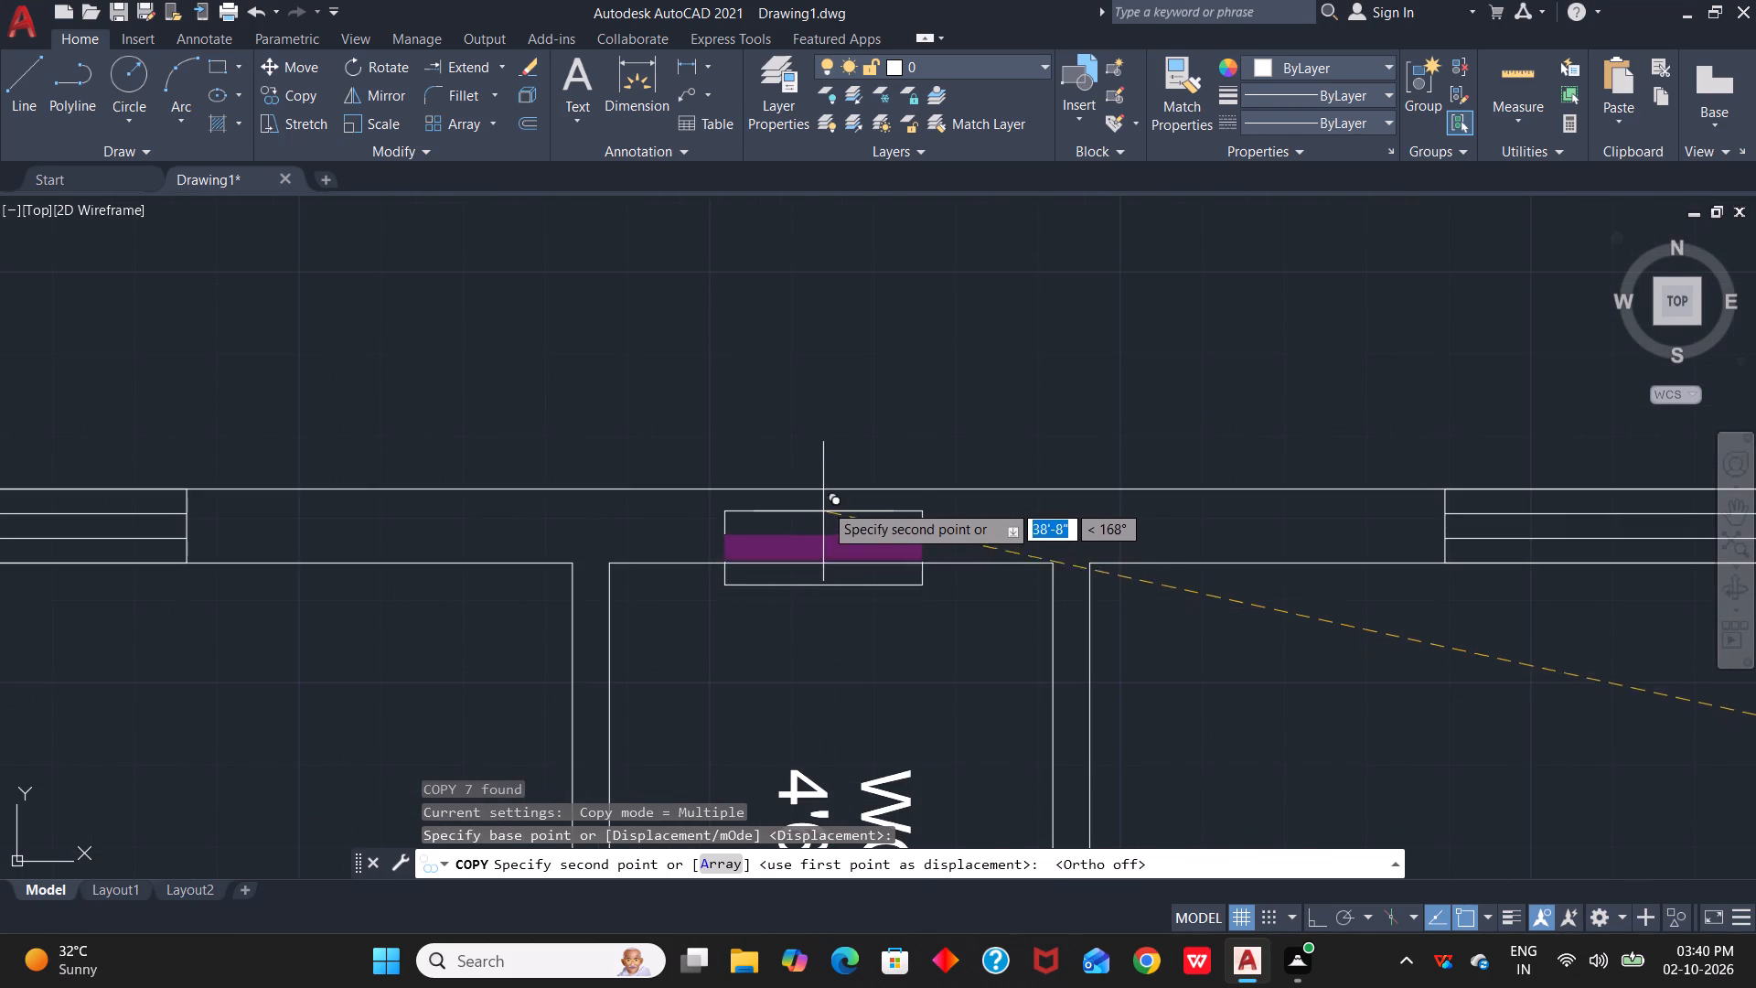
left_click(824, 488)
Place another copy of the 2' symbol in the south outer wall, at the midpoint of the southern WC+BATH's inner wall line.
scroll(1057, 629, "down", 3)
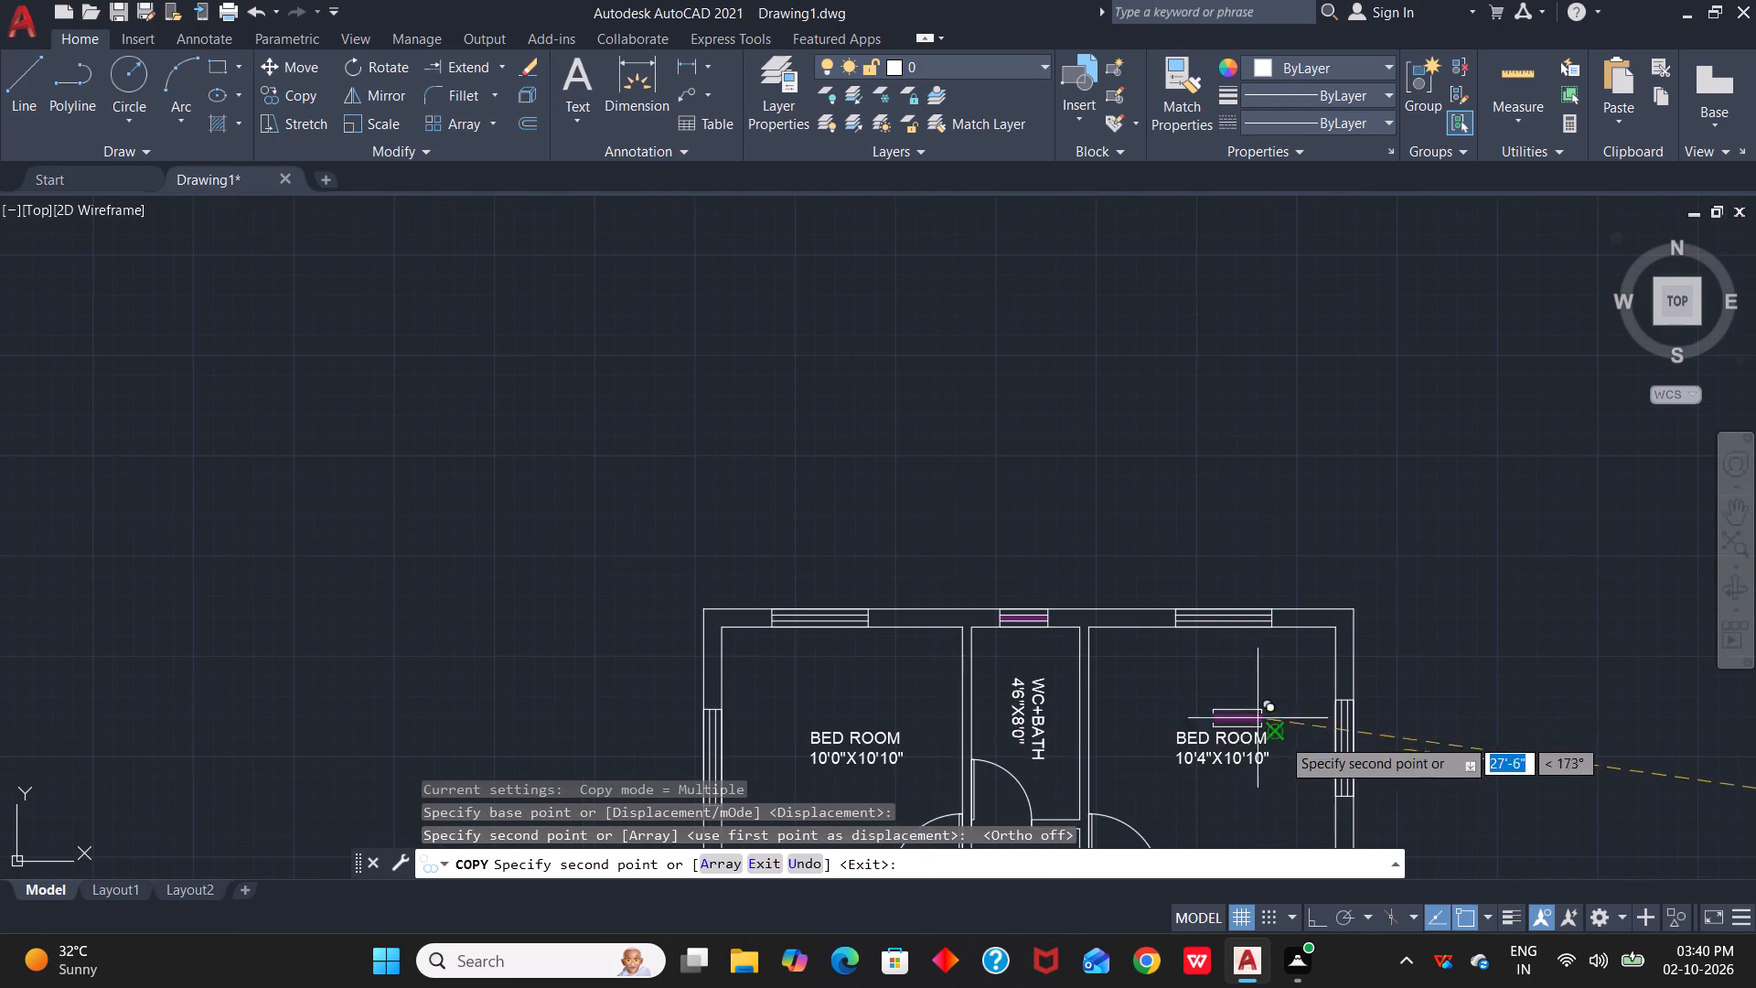
middle_click_drag(1283, 740, 606, 288)
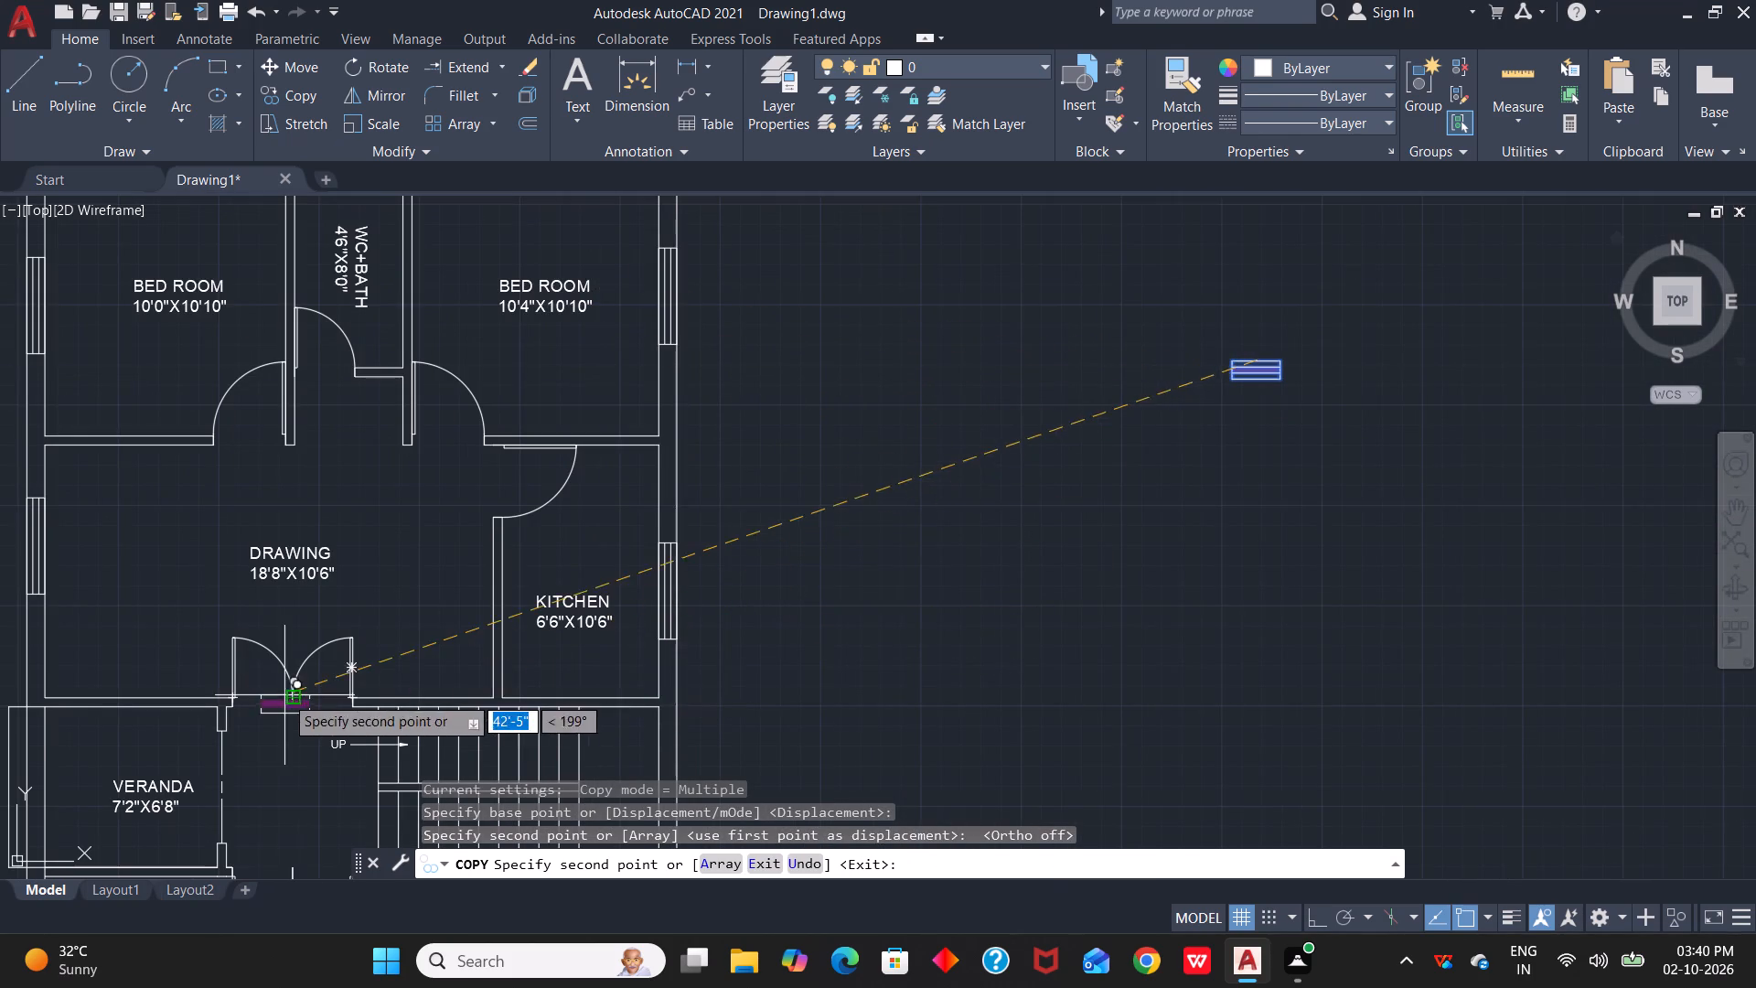
middle_click_drag(288, 695, 1139, 227)
middle_click_drag(1236, 819, 1225, 322)
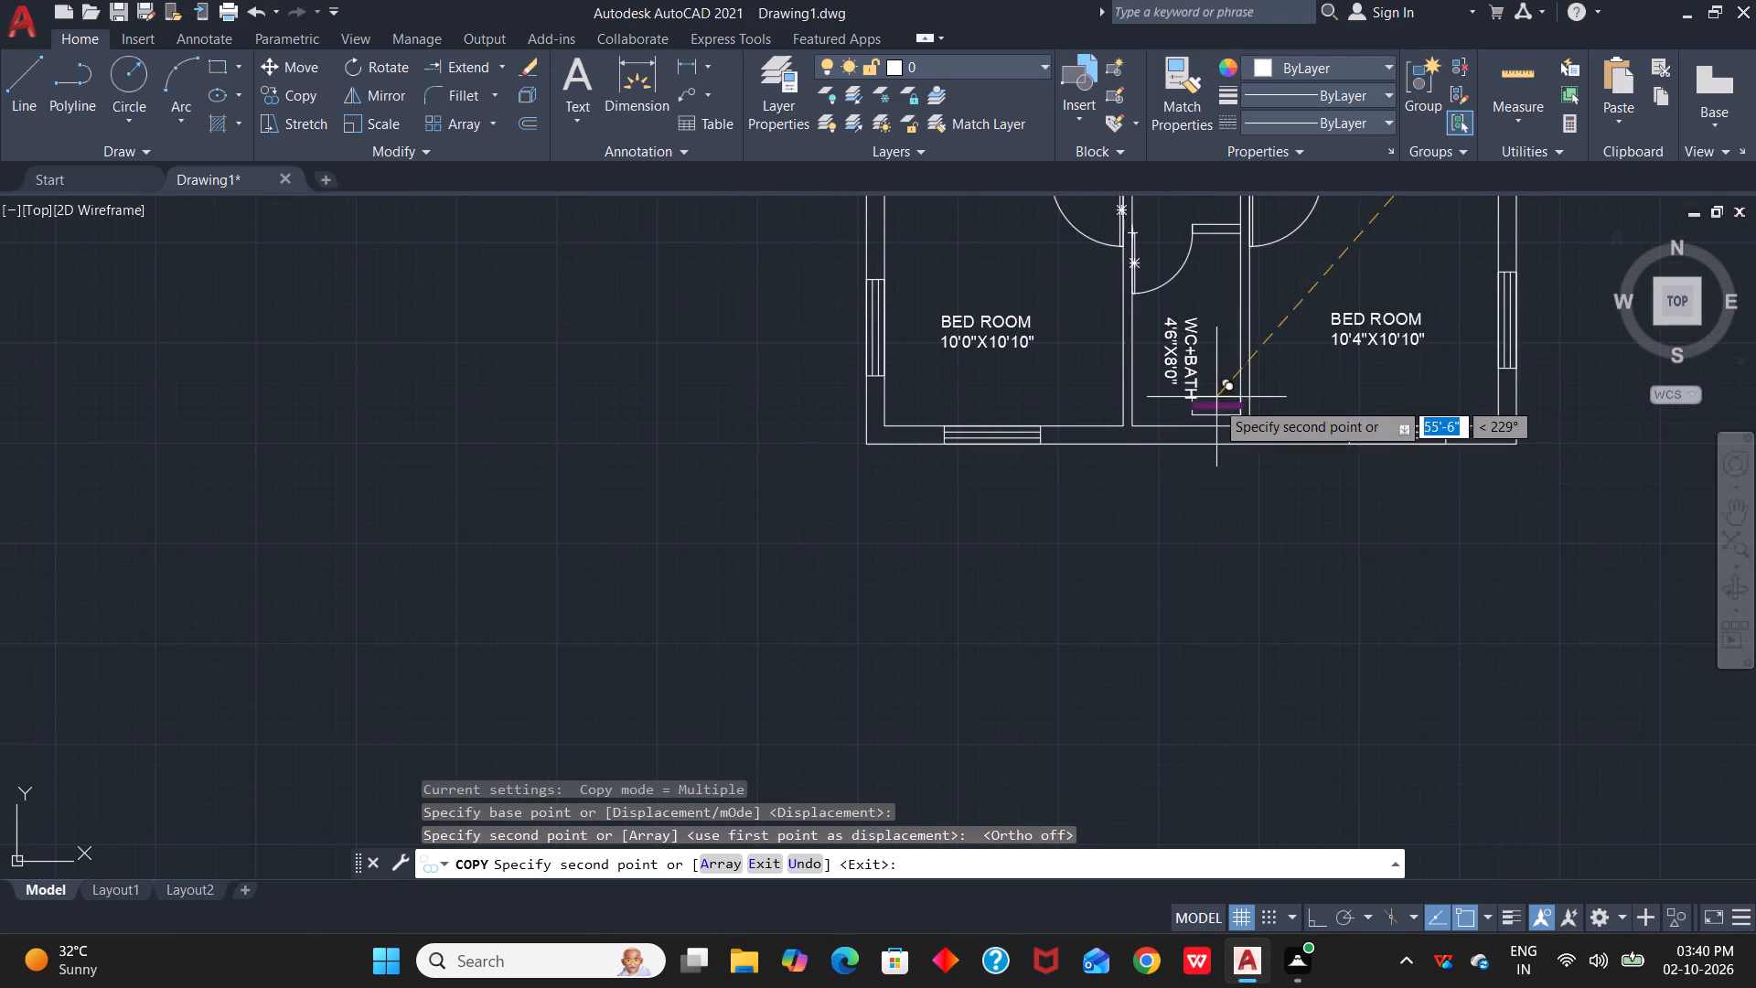
scroll(1215, 402, "up", 3)
left_click(1081, 495)
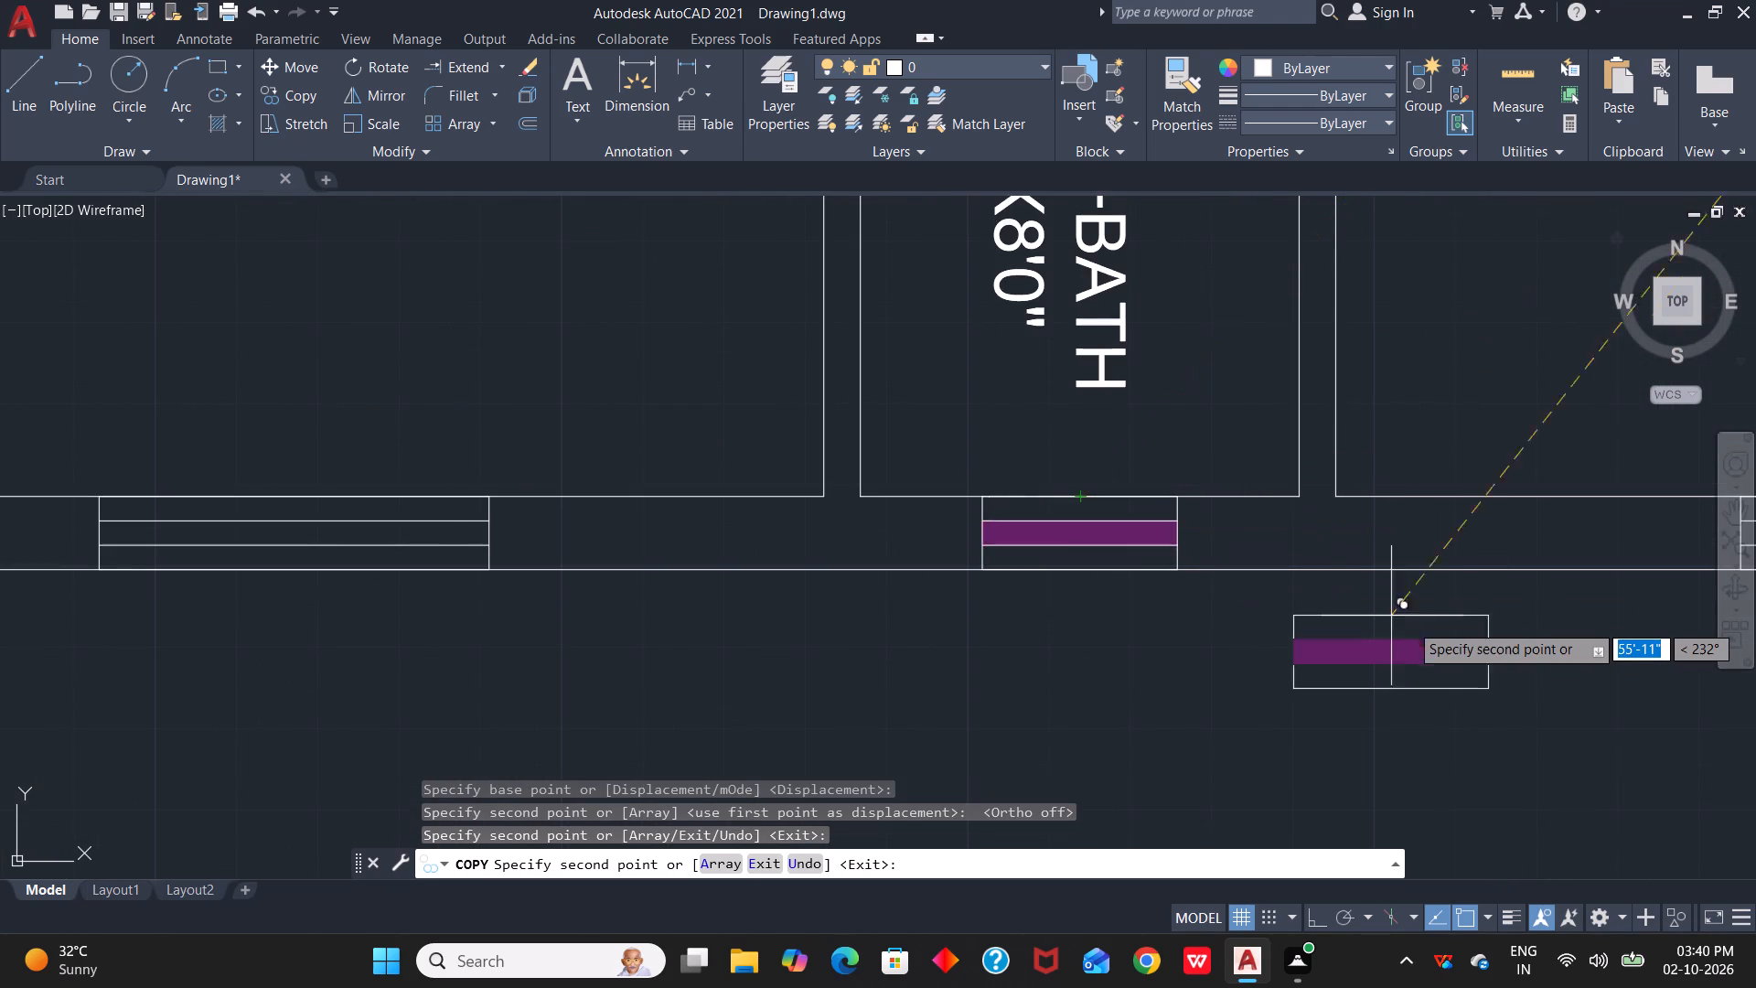
scroll(1411, 625, "down", 3)
scroll(1604, 662, "down", 1)
middle_click_drag(1594, 662, 1021, 667)
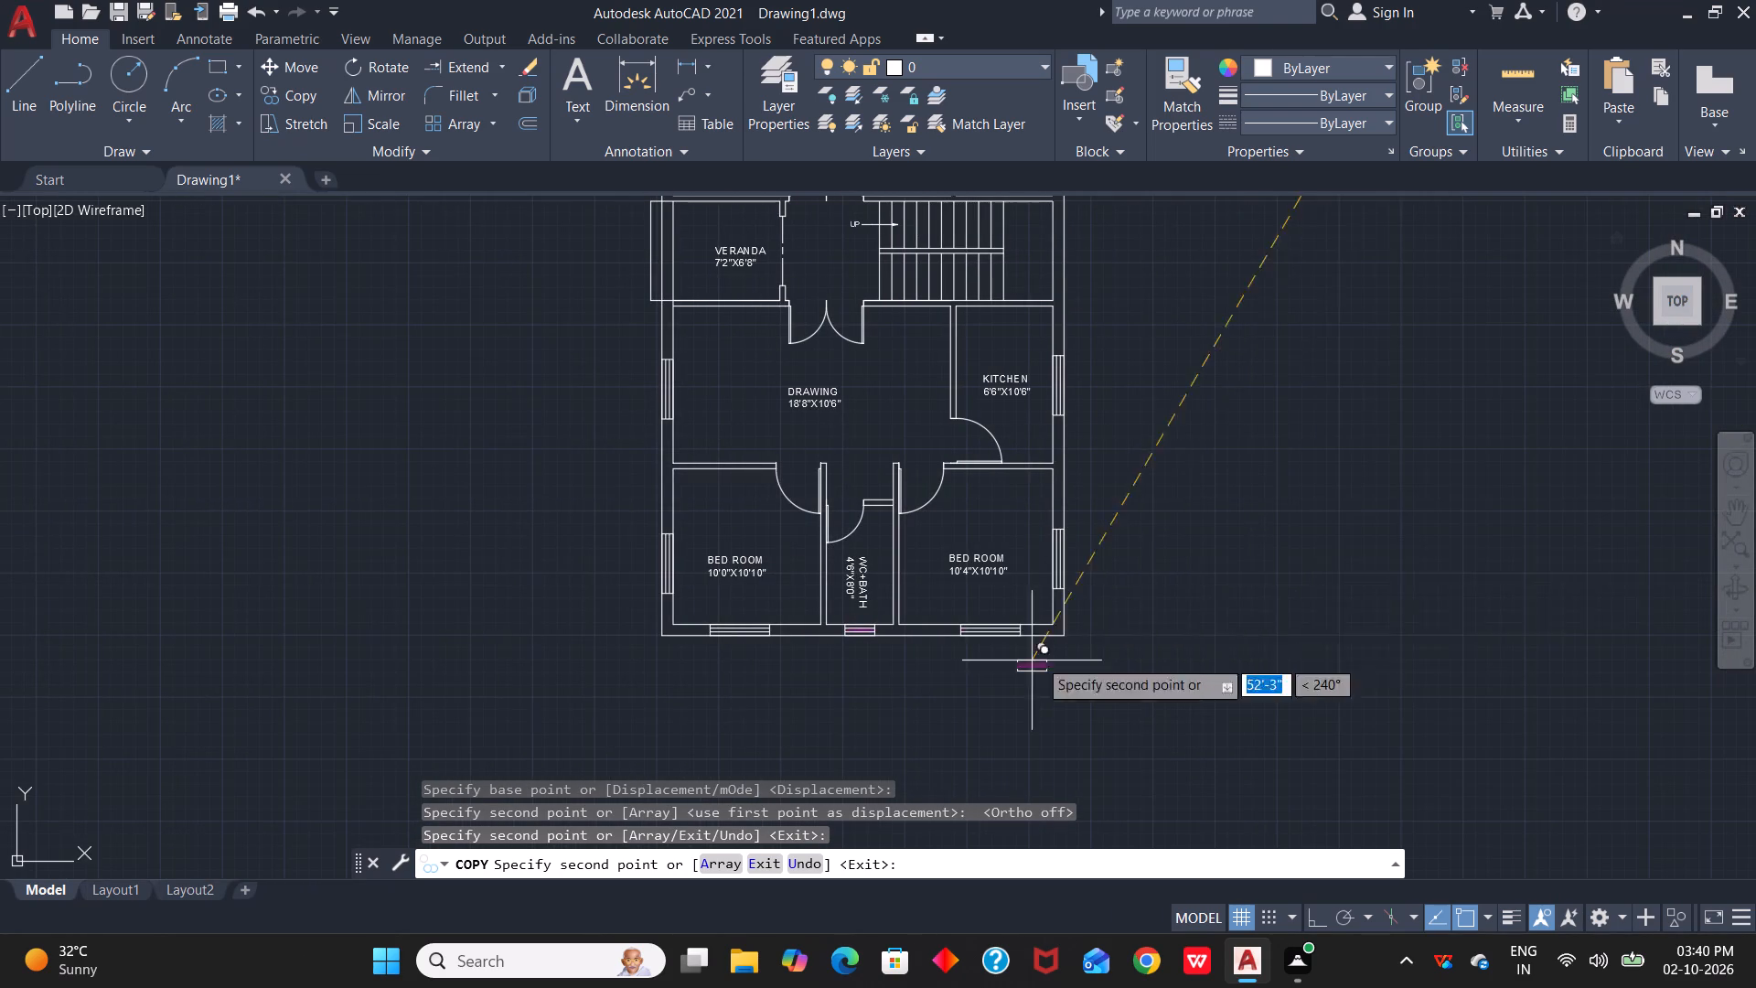
End the copying and delete the leftover original 2' symbol lying east of the floor plan.
key("Escape")
scroll(1340, 537, "down", 2)
middle_click_drag(1340, 534, 1238, 638)
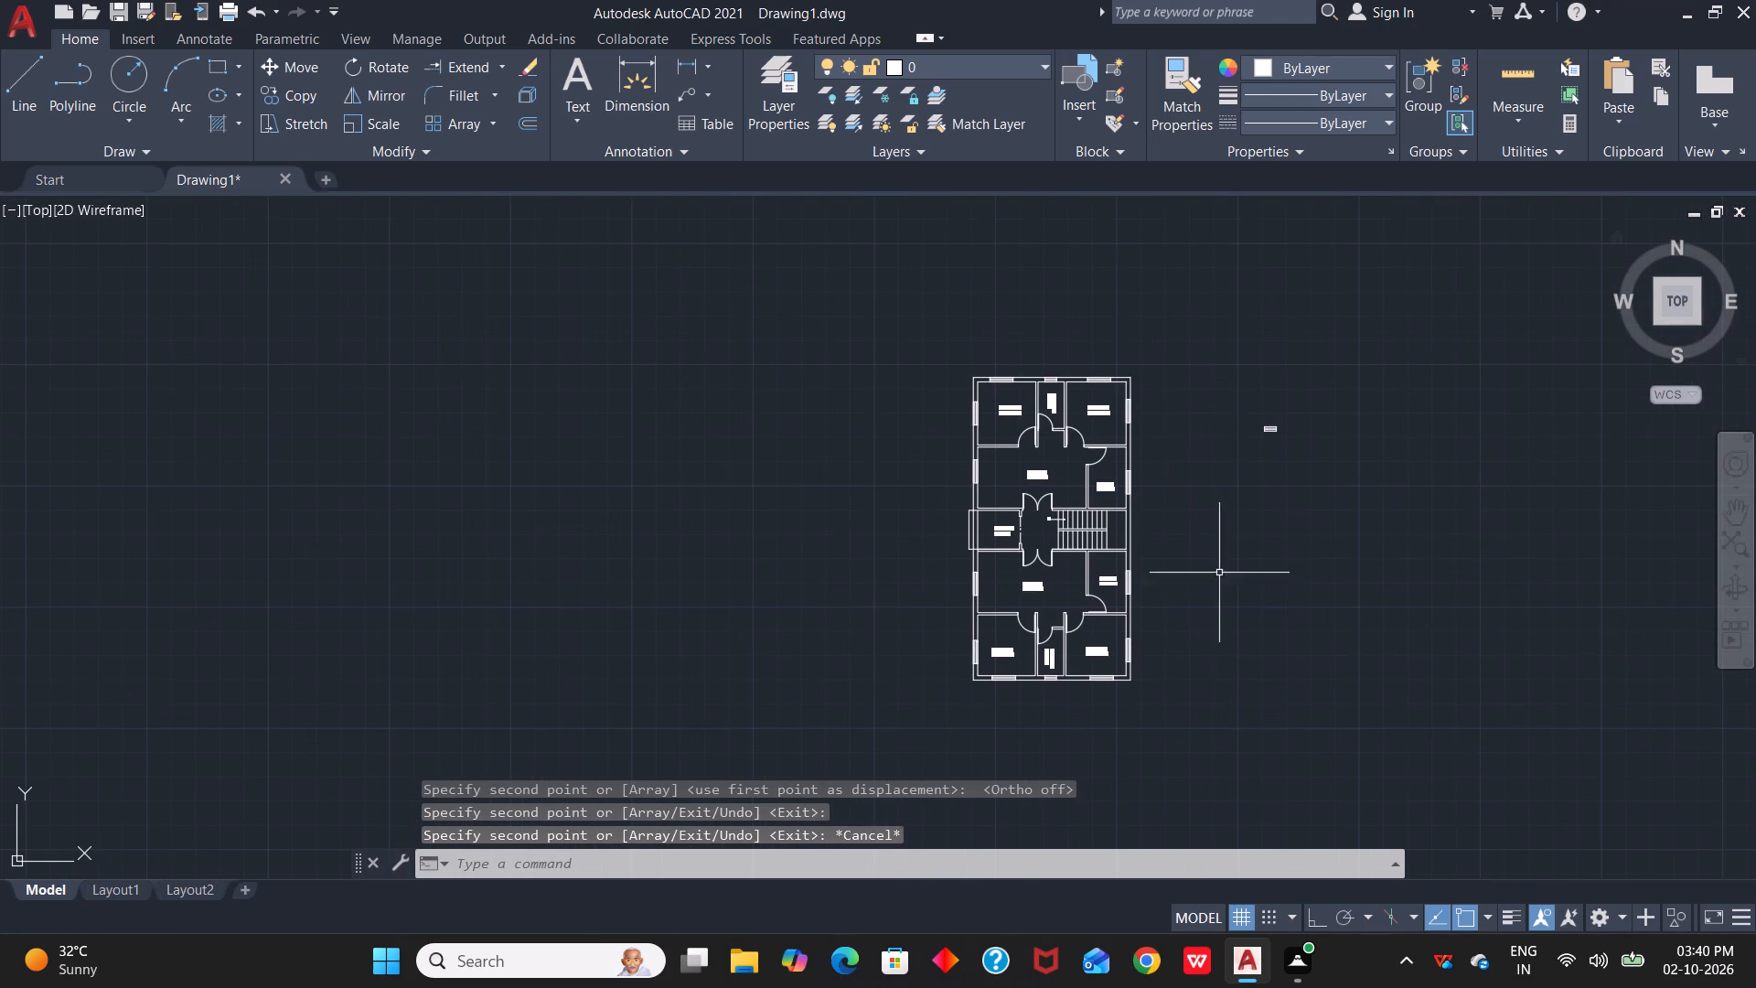
left_click_drag(1209, 402, 1222, 408)
left_click(1356, 500)
key("Delete")
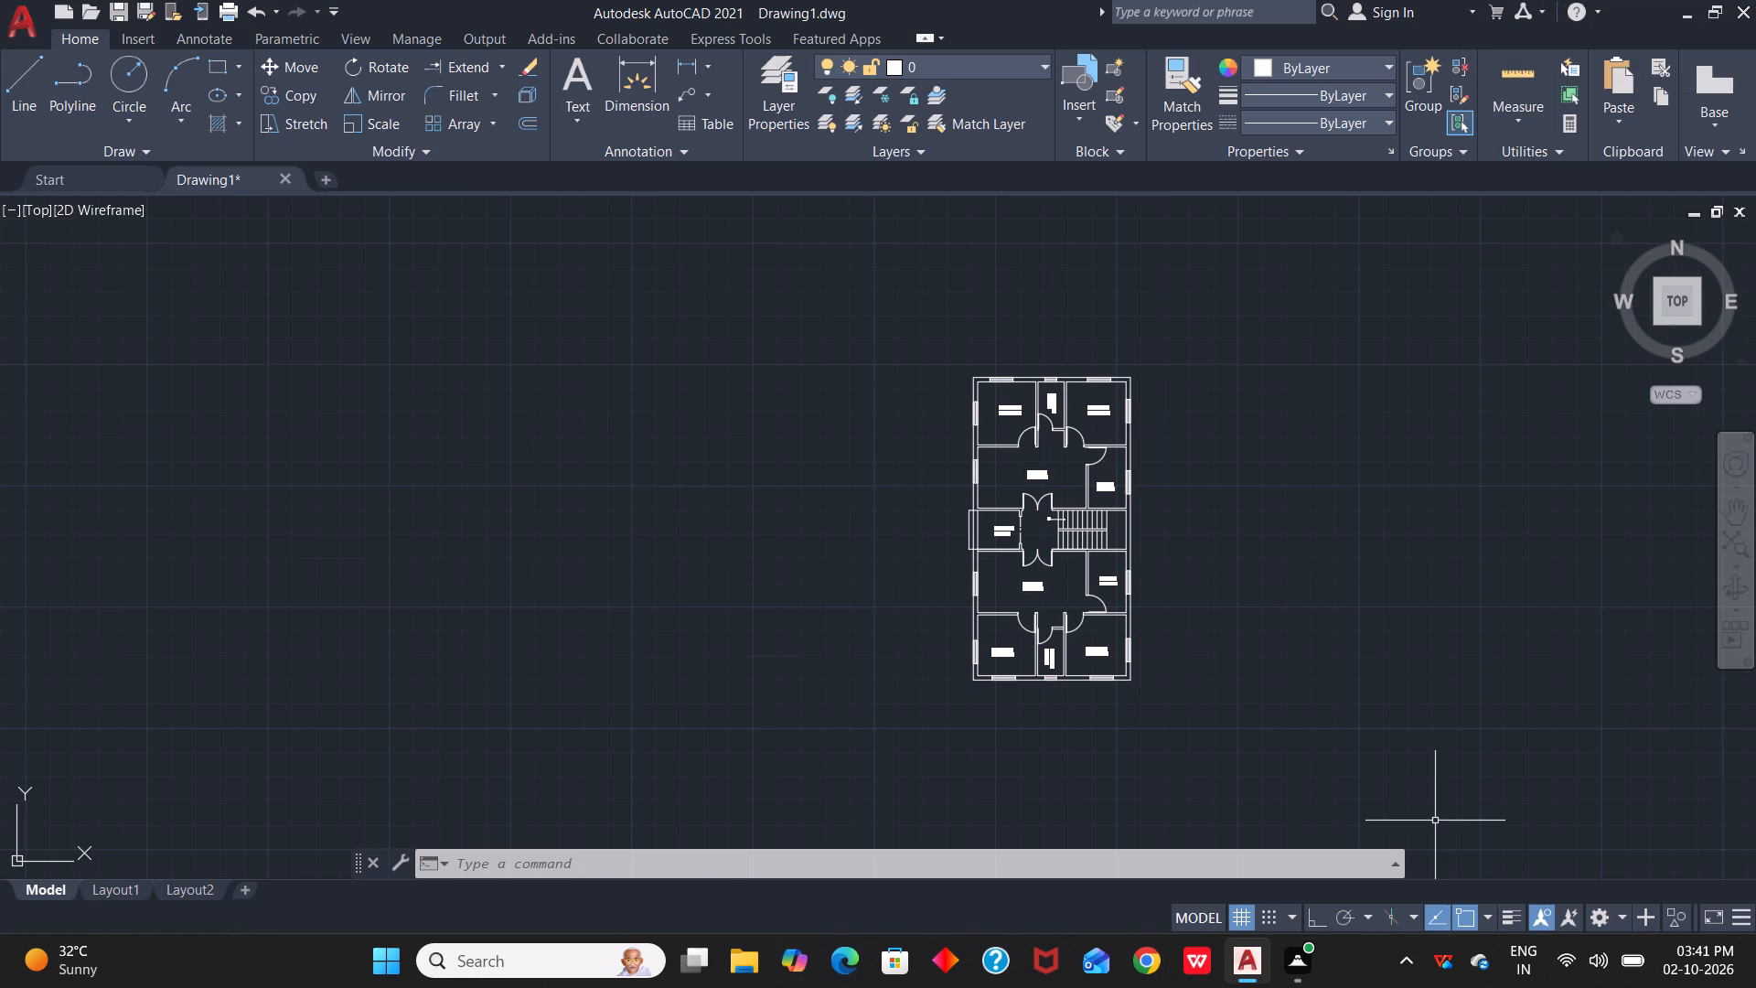
Inspect the whole floor plan, checking the rooms, doors, stairs and outer-wall windows of both units.
scroll(1347, 691, "up", 2)
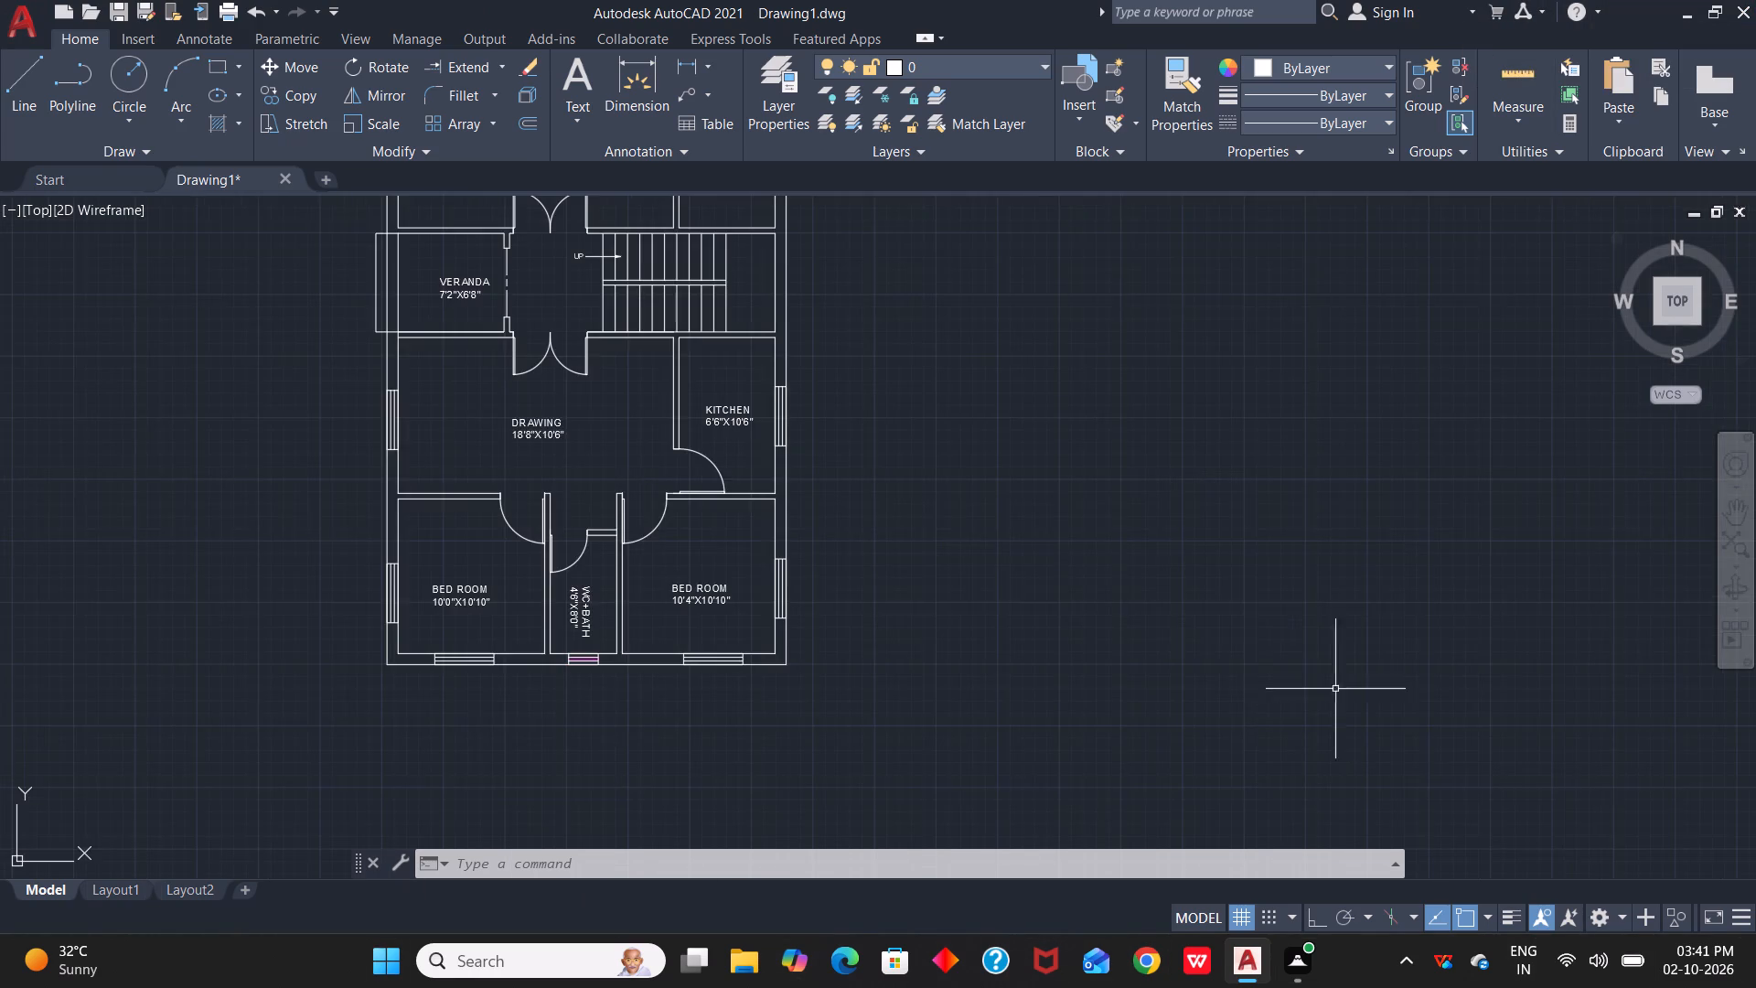
middle_click_drag(1229, 628, 1755, 961)
middle_click_drag(1330, 476, 1302, 525)
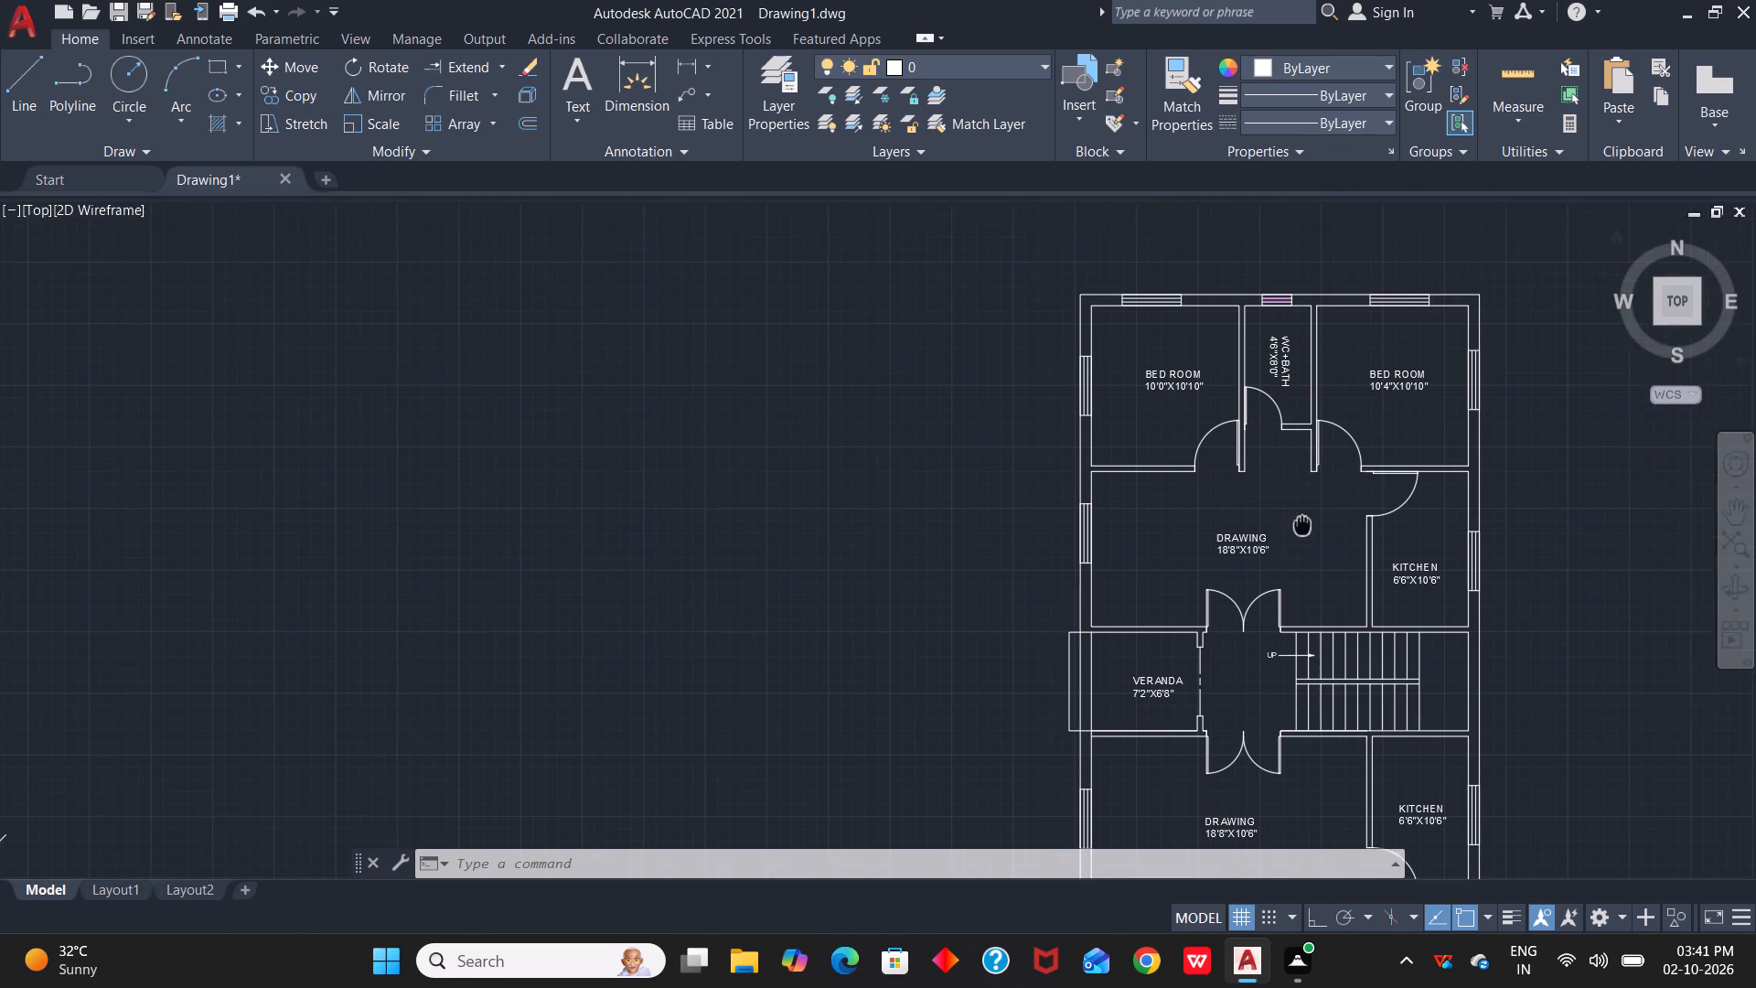
middle_click_drag(1302, 525, 1273, 386)
scroll(1273, 386, "down", 1)
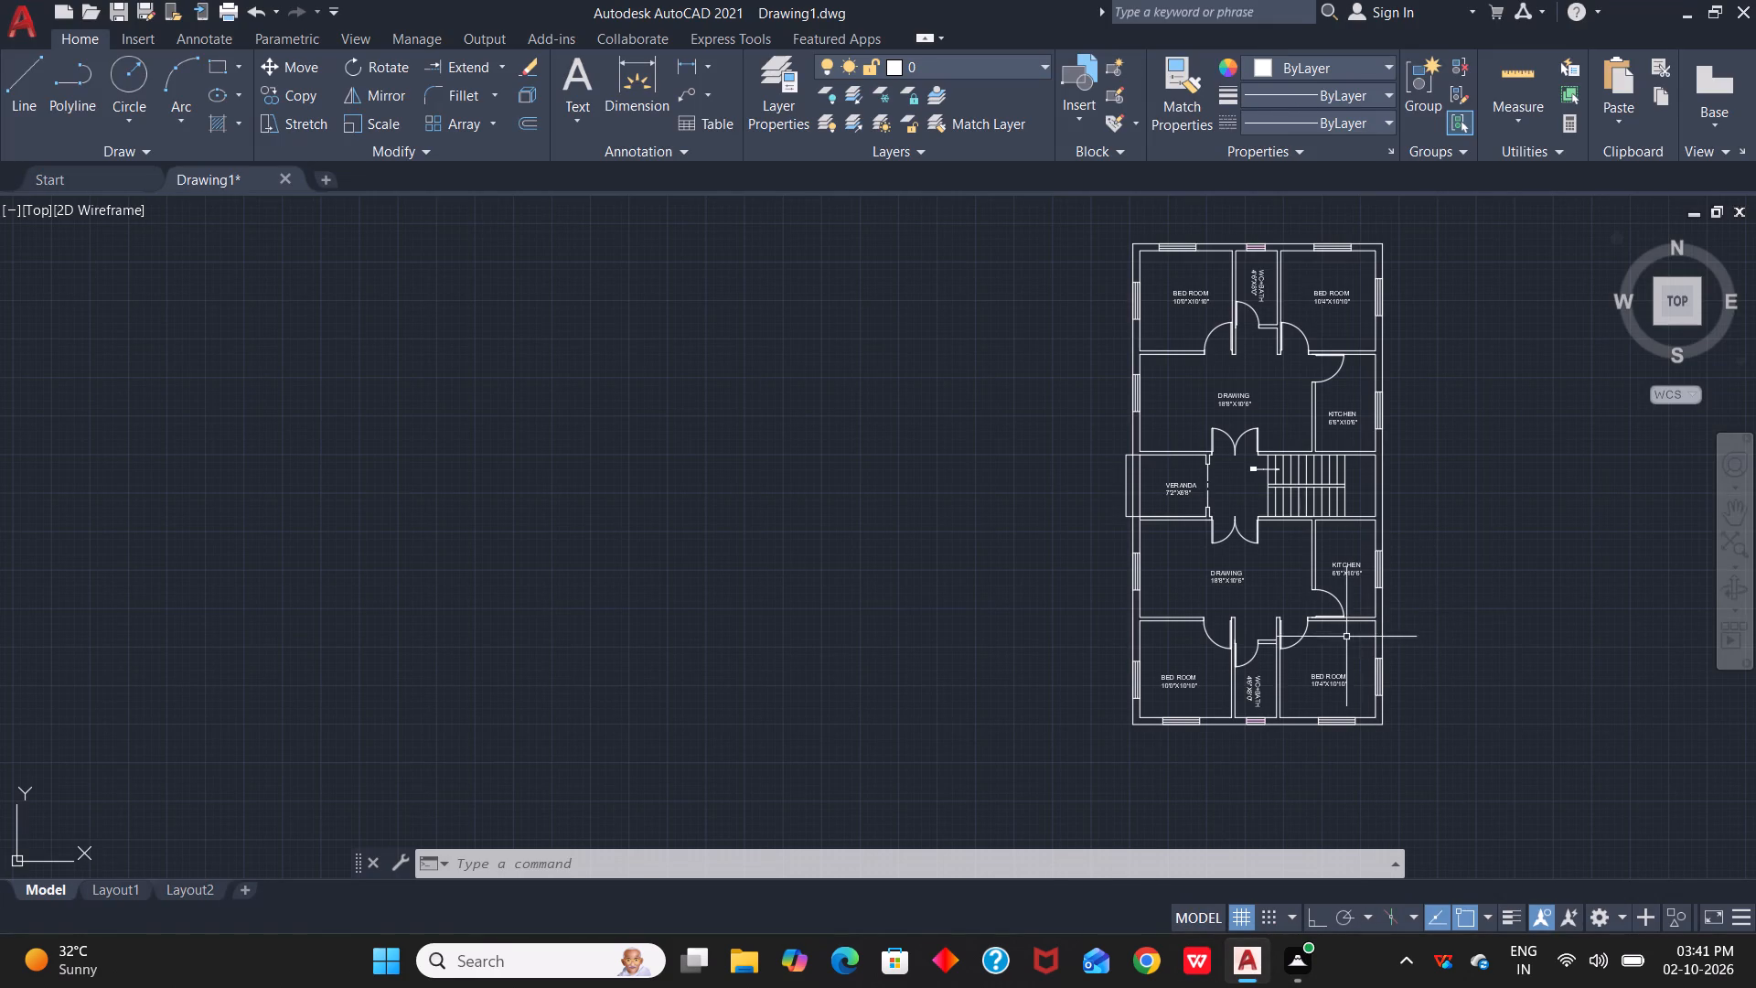
scroll(1345, 637, "up", 2)
middle_click_drag(1352, 653, 1368, 686)
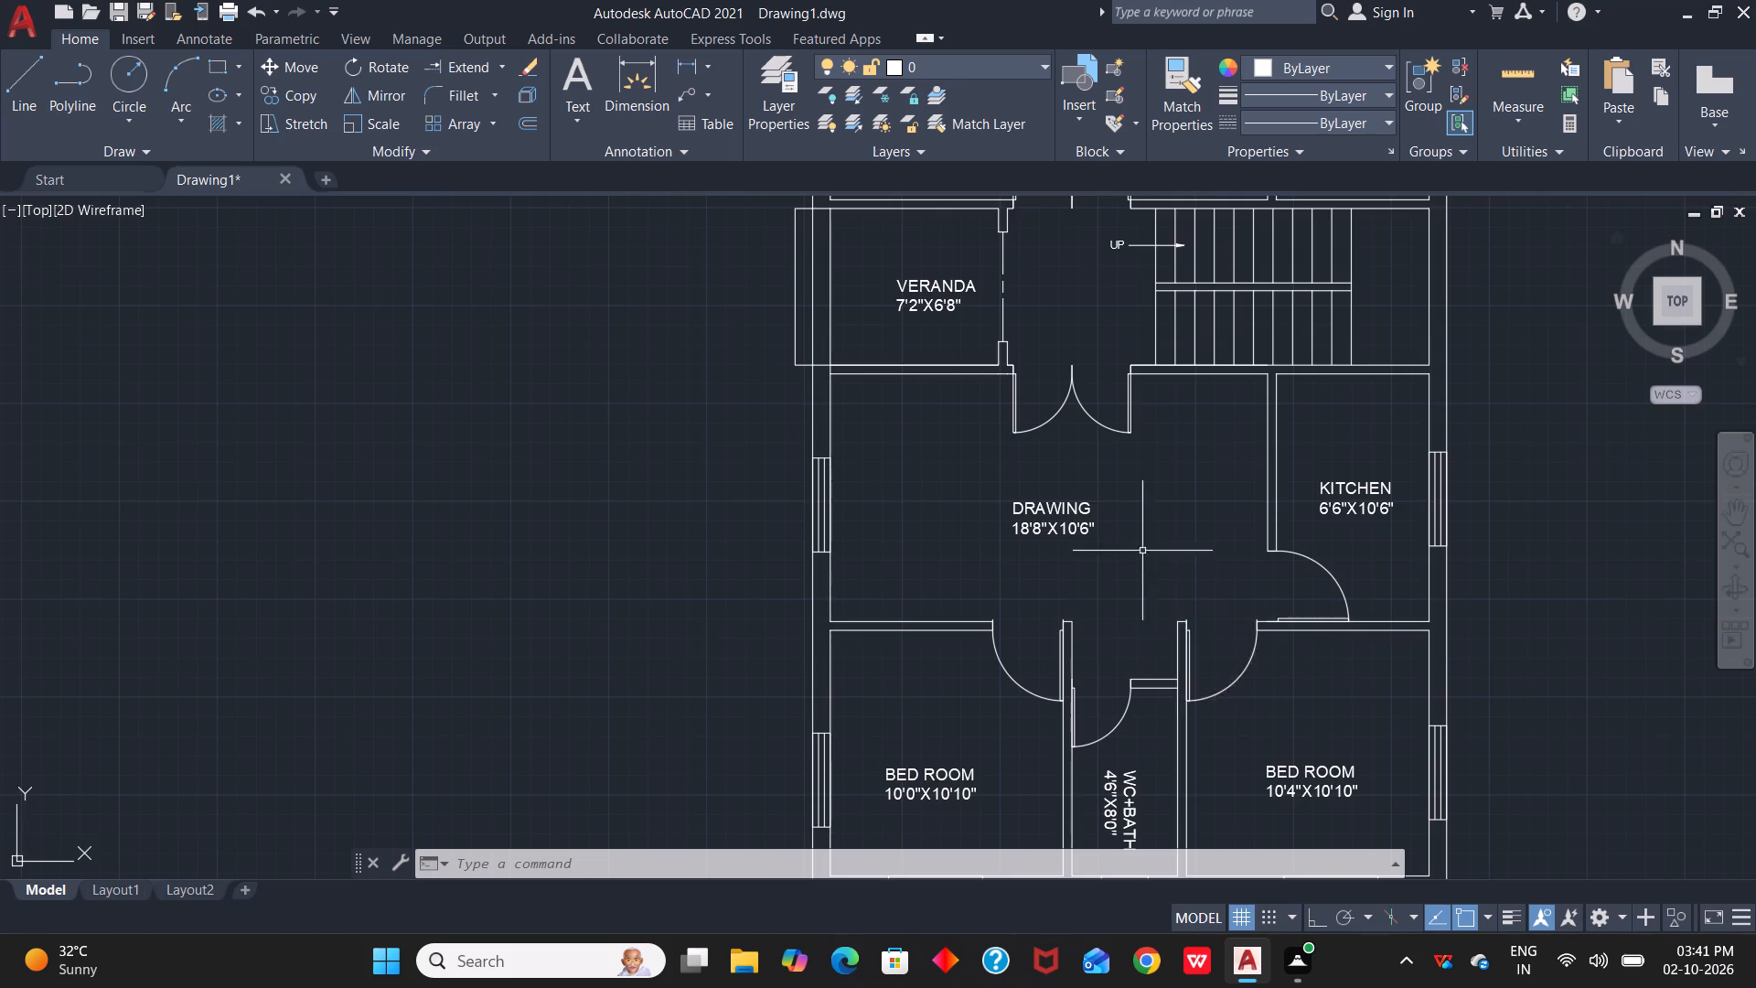
scroll(1142, 551, "down", 2)
middle_click_drag(1146, 539, 1154, 632)
scroll(1154, 563, "down", 1)
scroll(1144, 591, "up", 1)
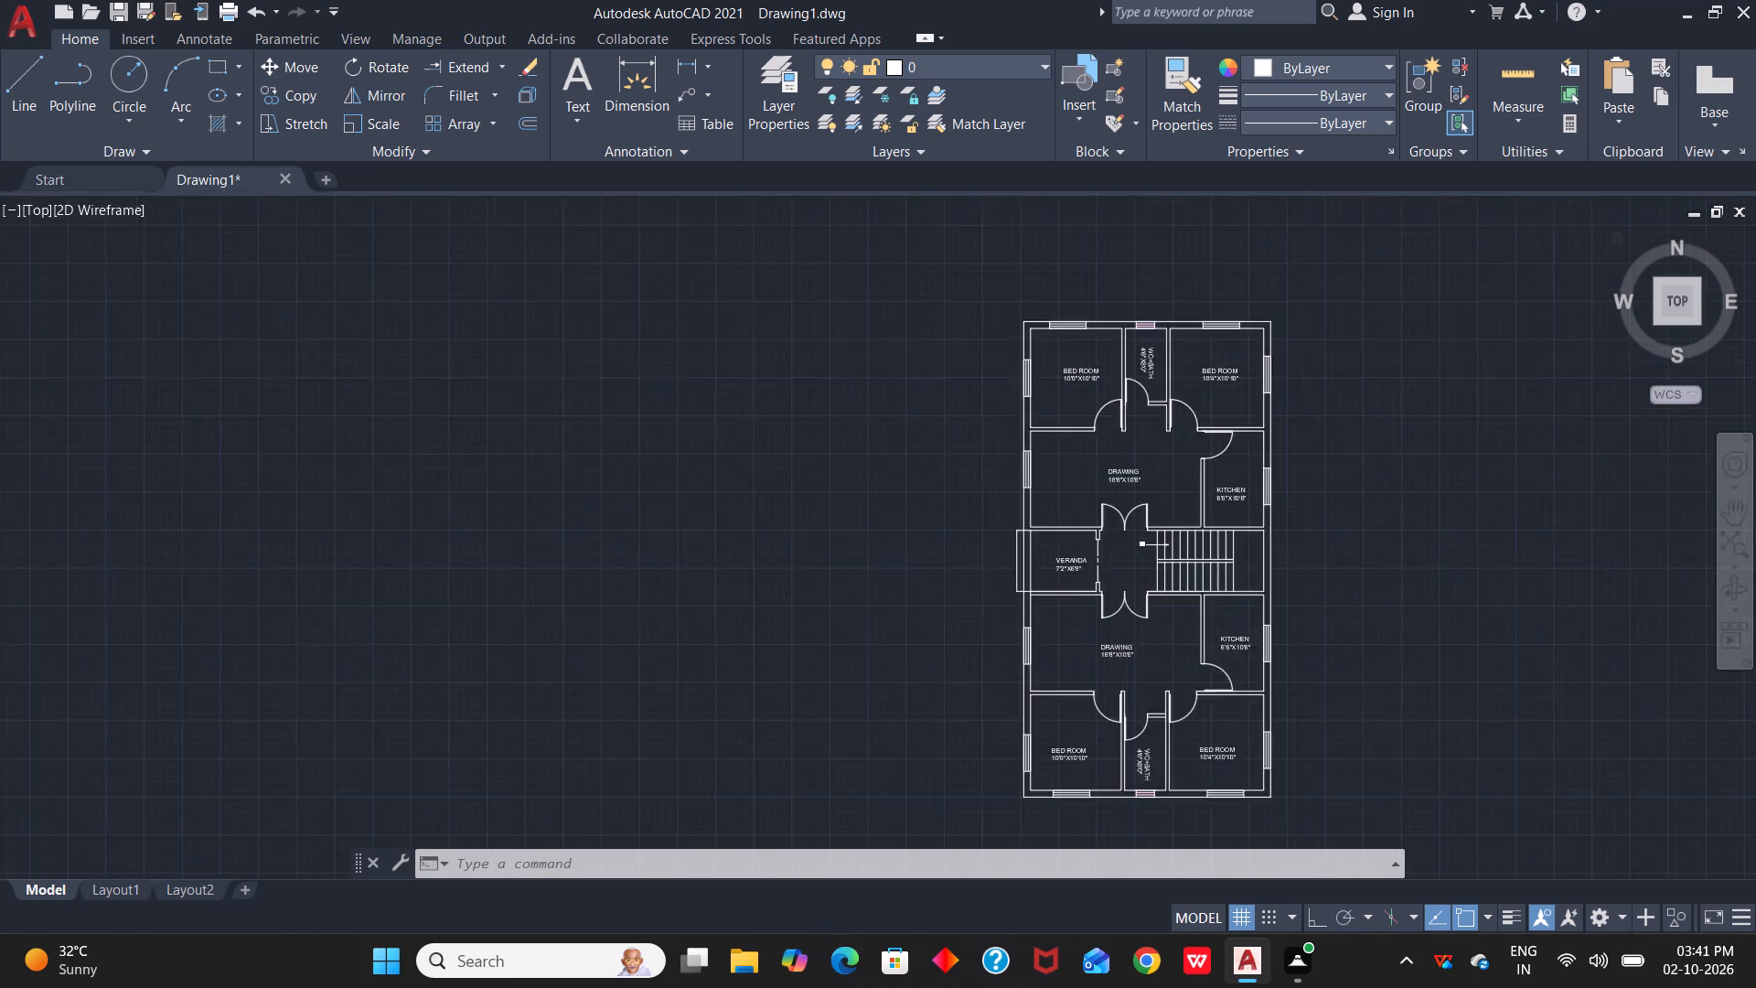
scroll(1144, 591, "up", 2)
scroll(1144, 591, "down", 1)
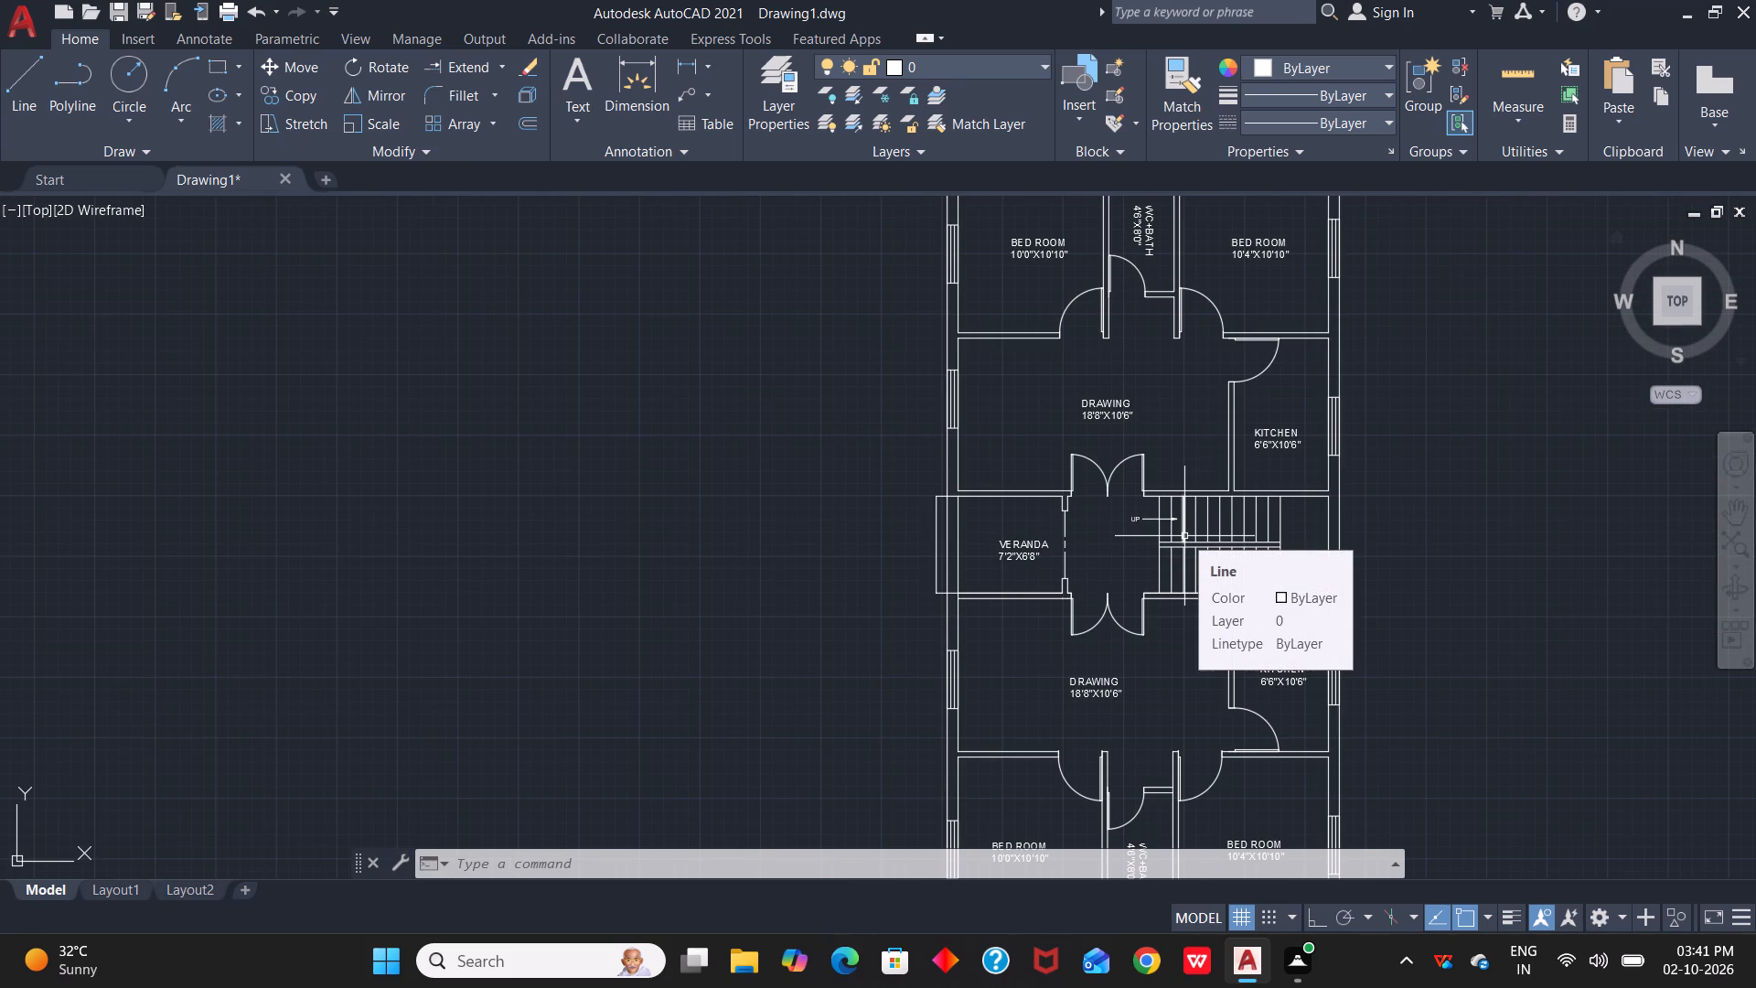
Create a new blank drawing while keeping Drawing1 open.
left_click(326, 184)
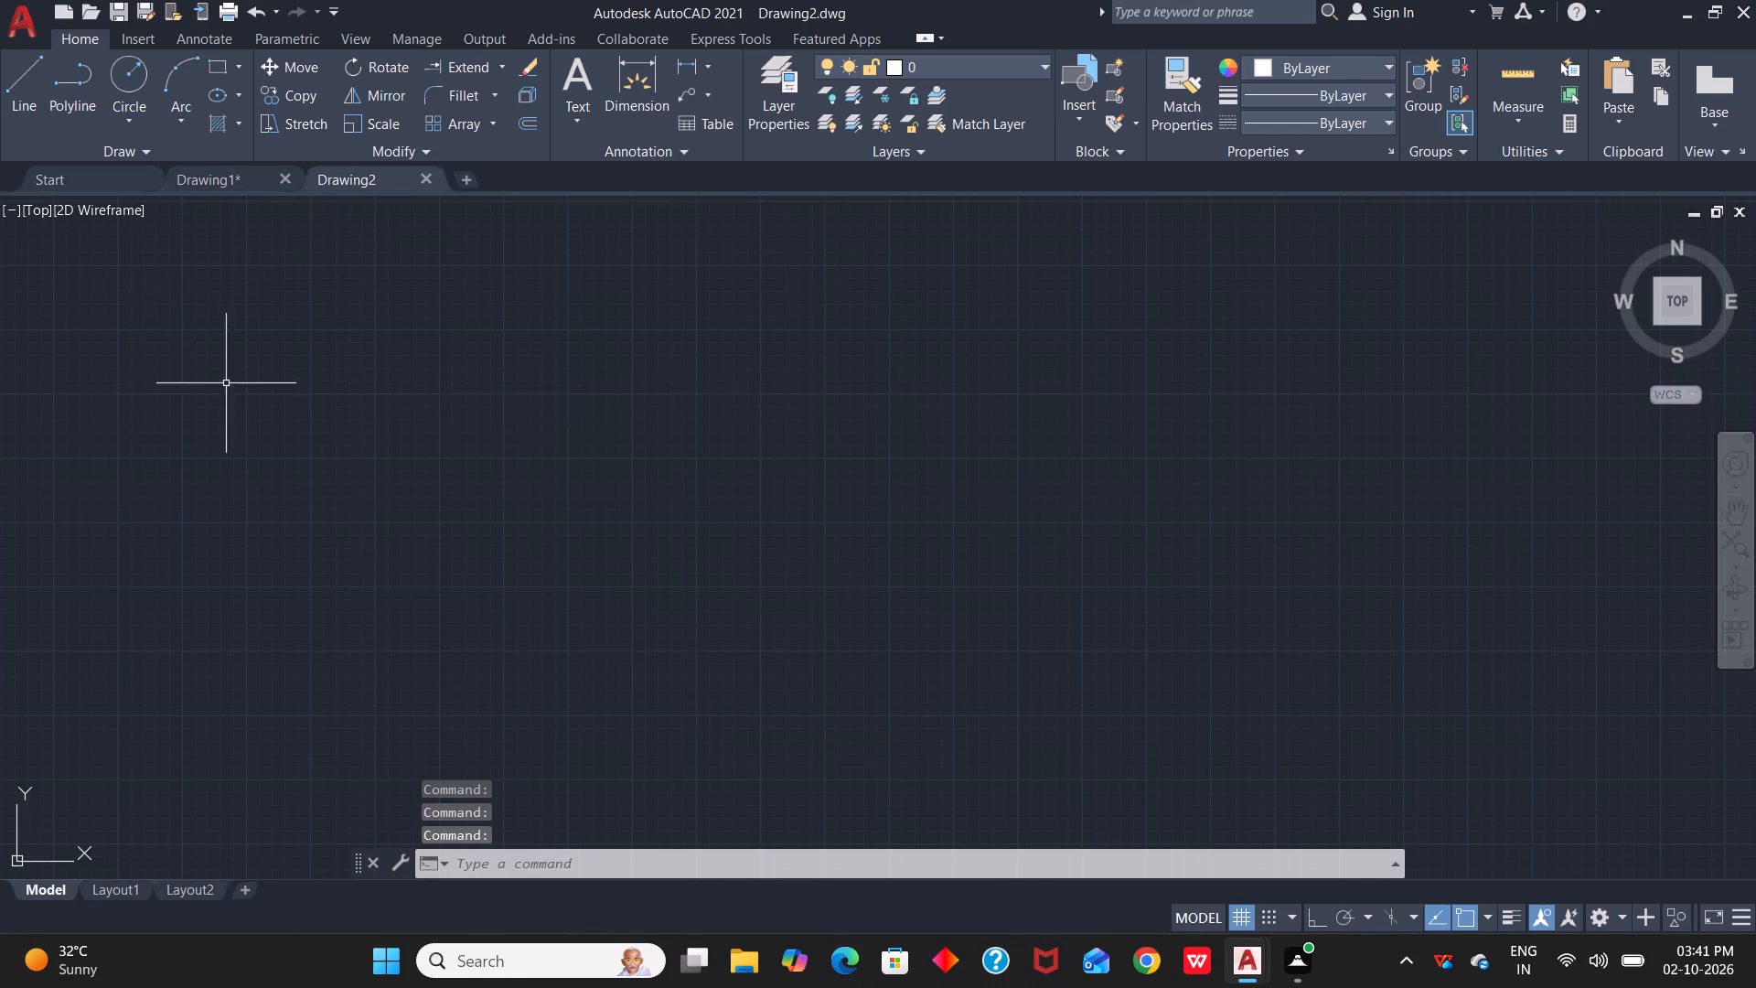
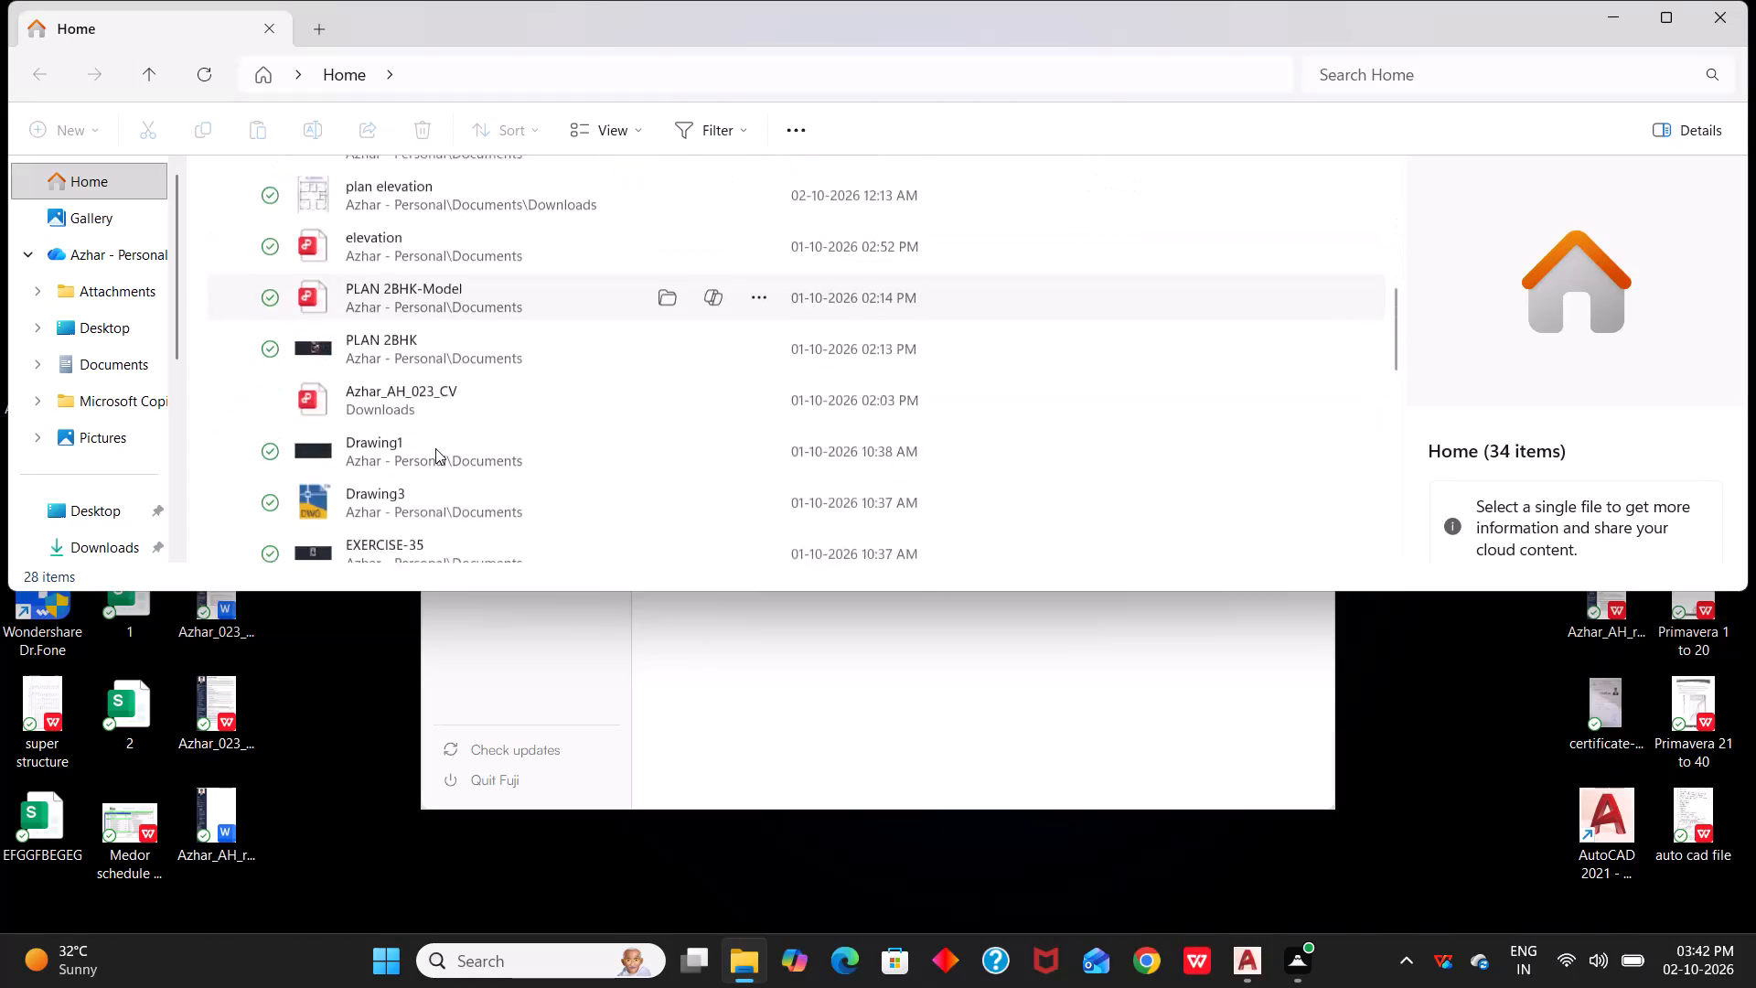
Look through the recent files in File Explorer's Home, checking the saved drawings, plans and documents.
scroll(435, 448, "up", 4)
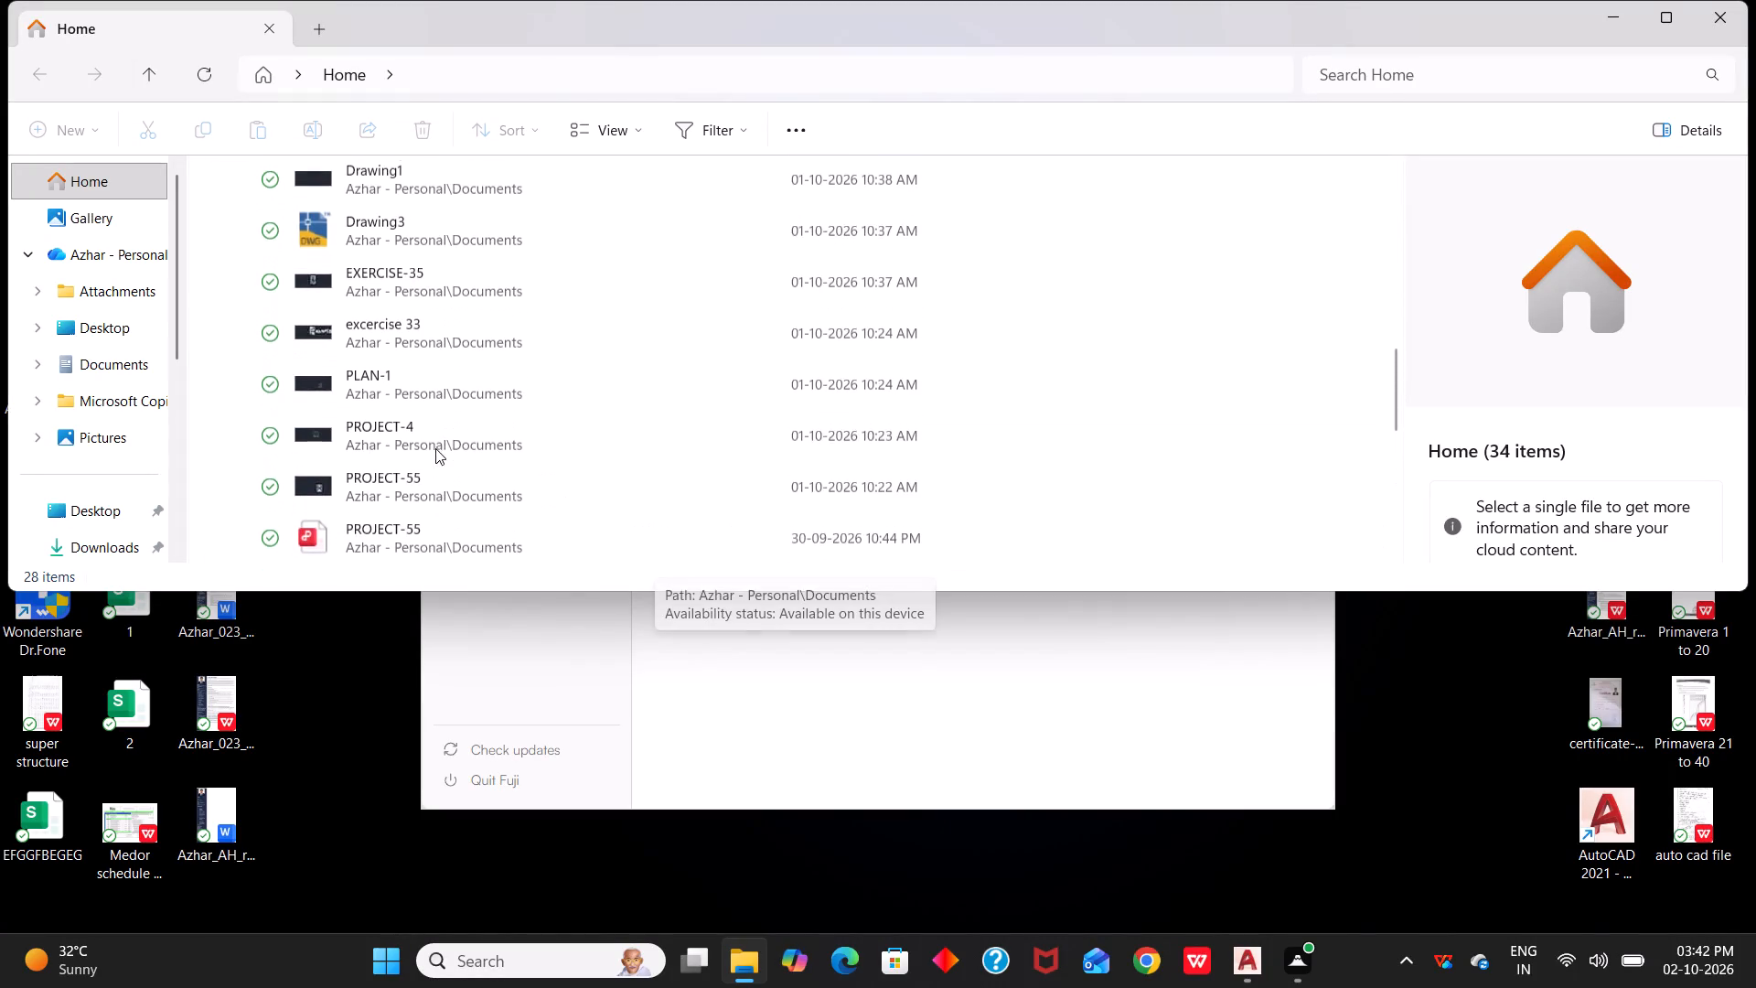
scroll(435, 448, "down", 16)
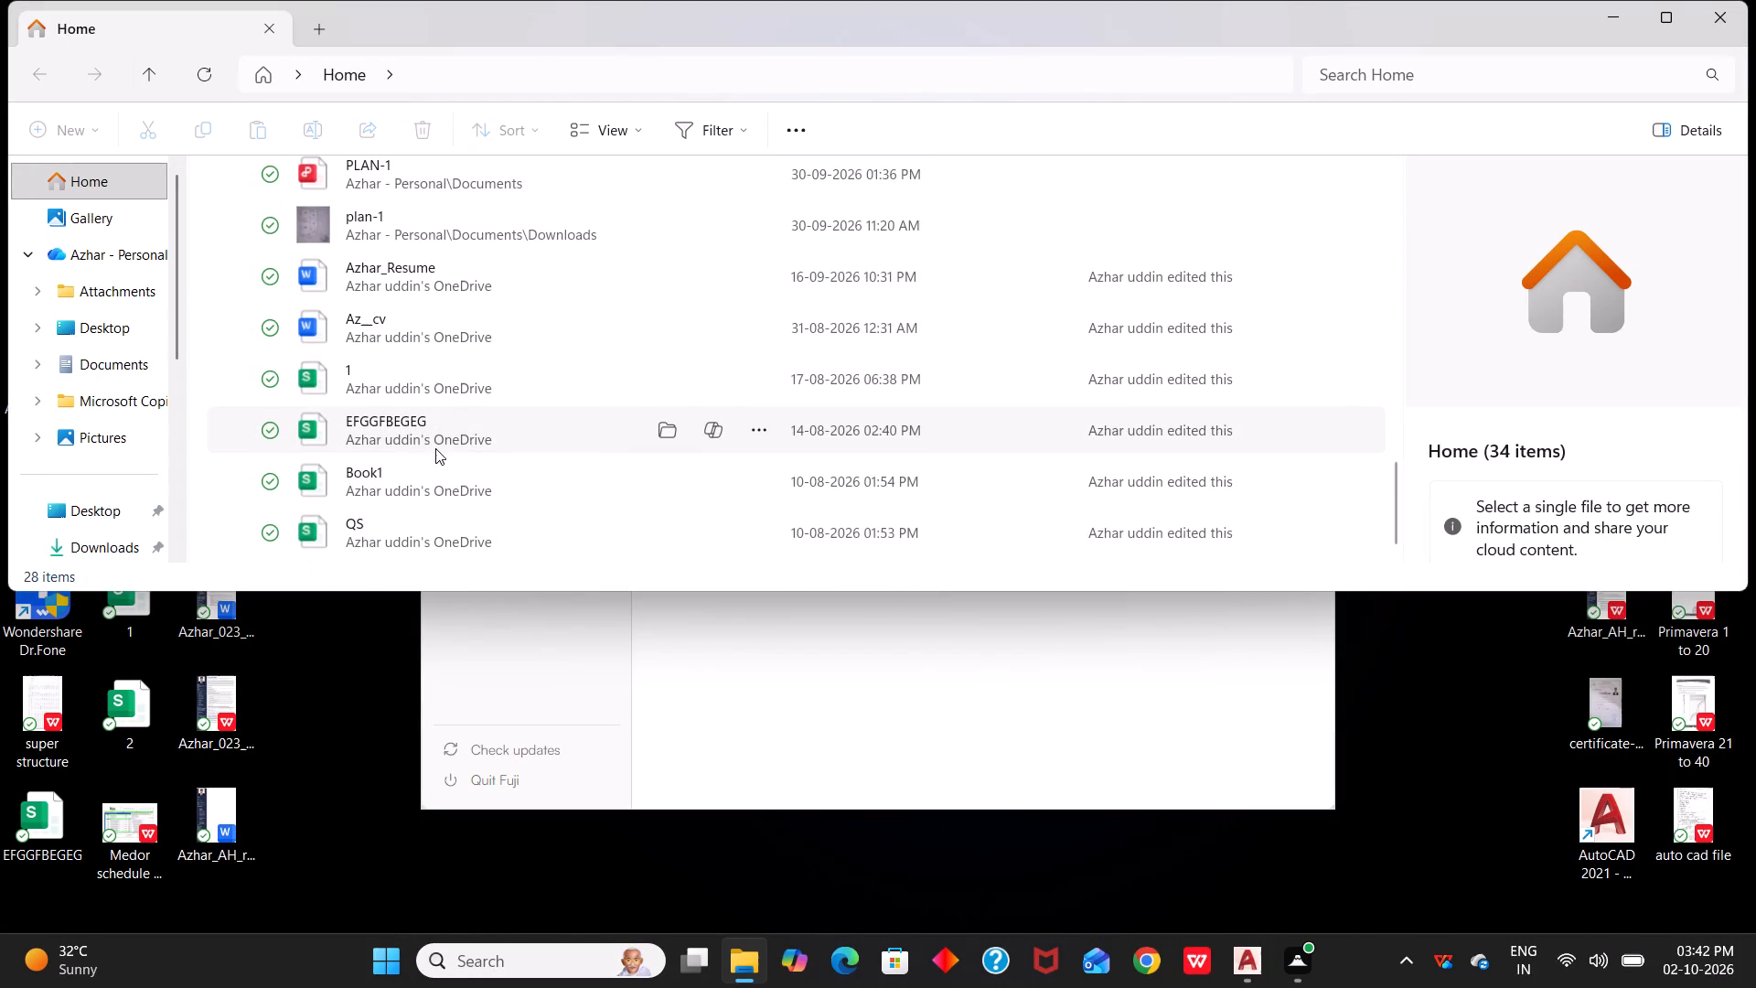
scroll(435, 448, "up", 12)
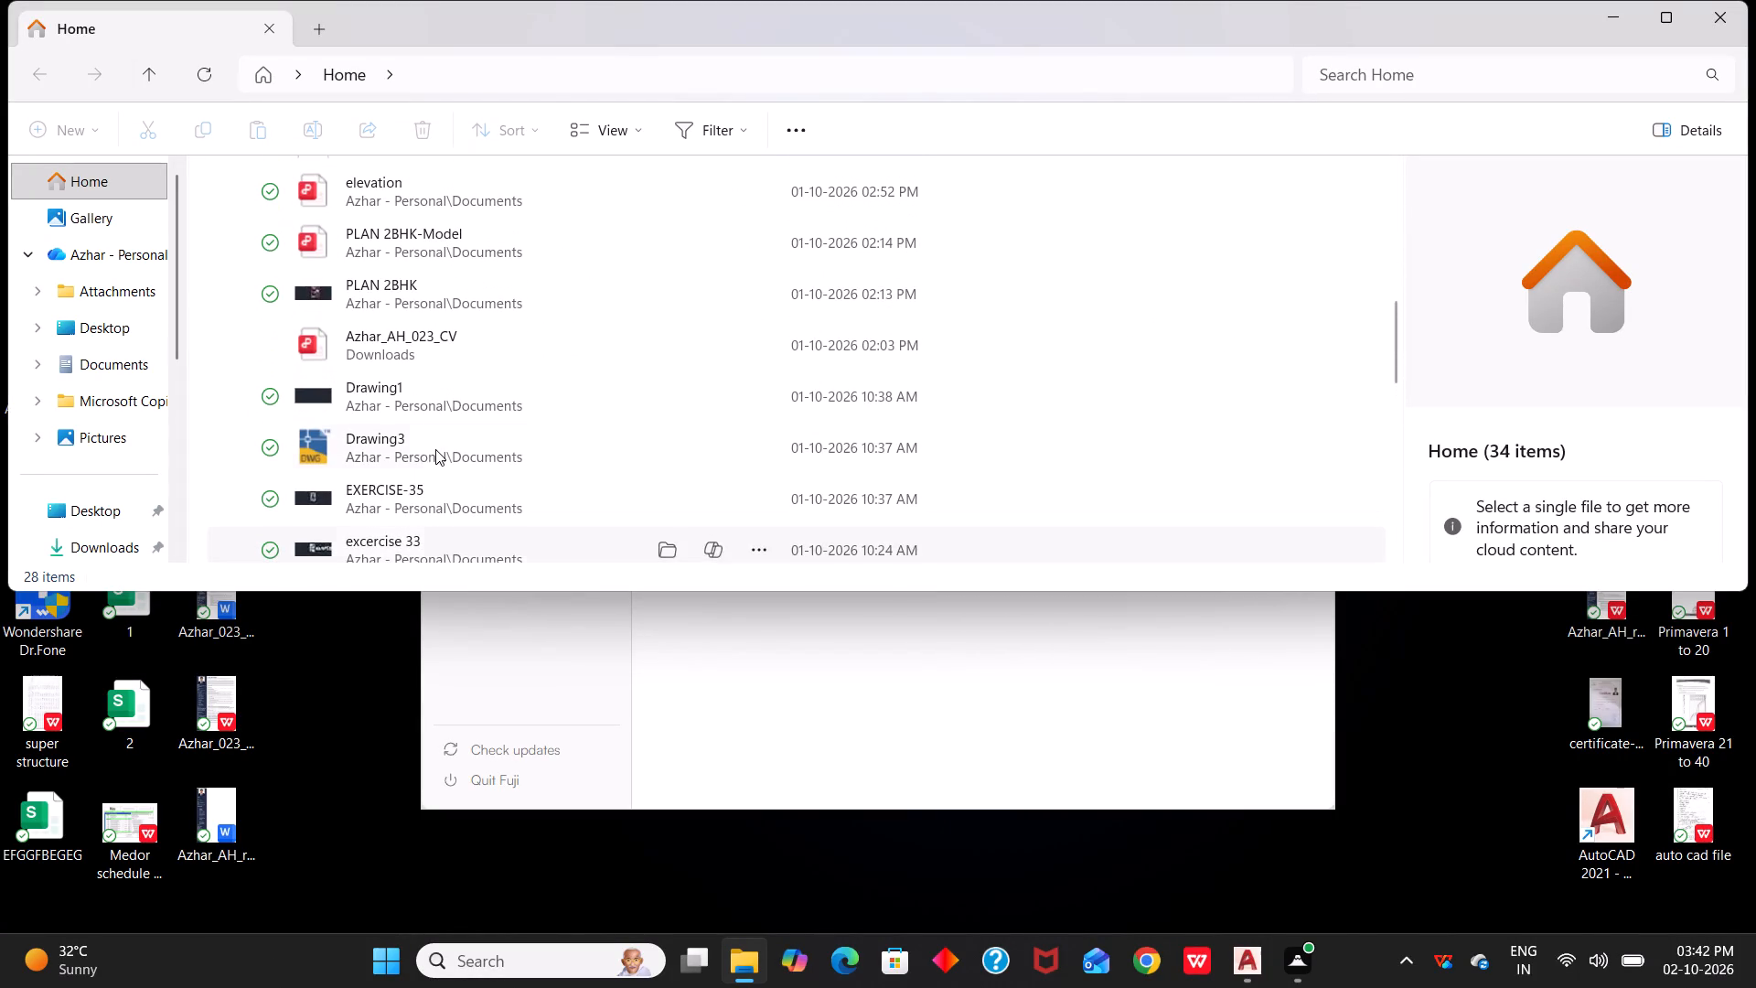
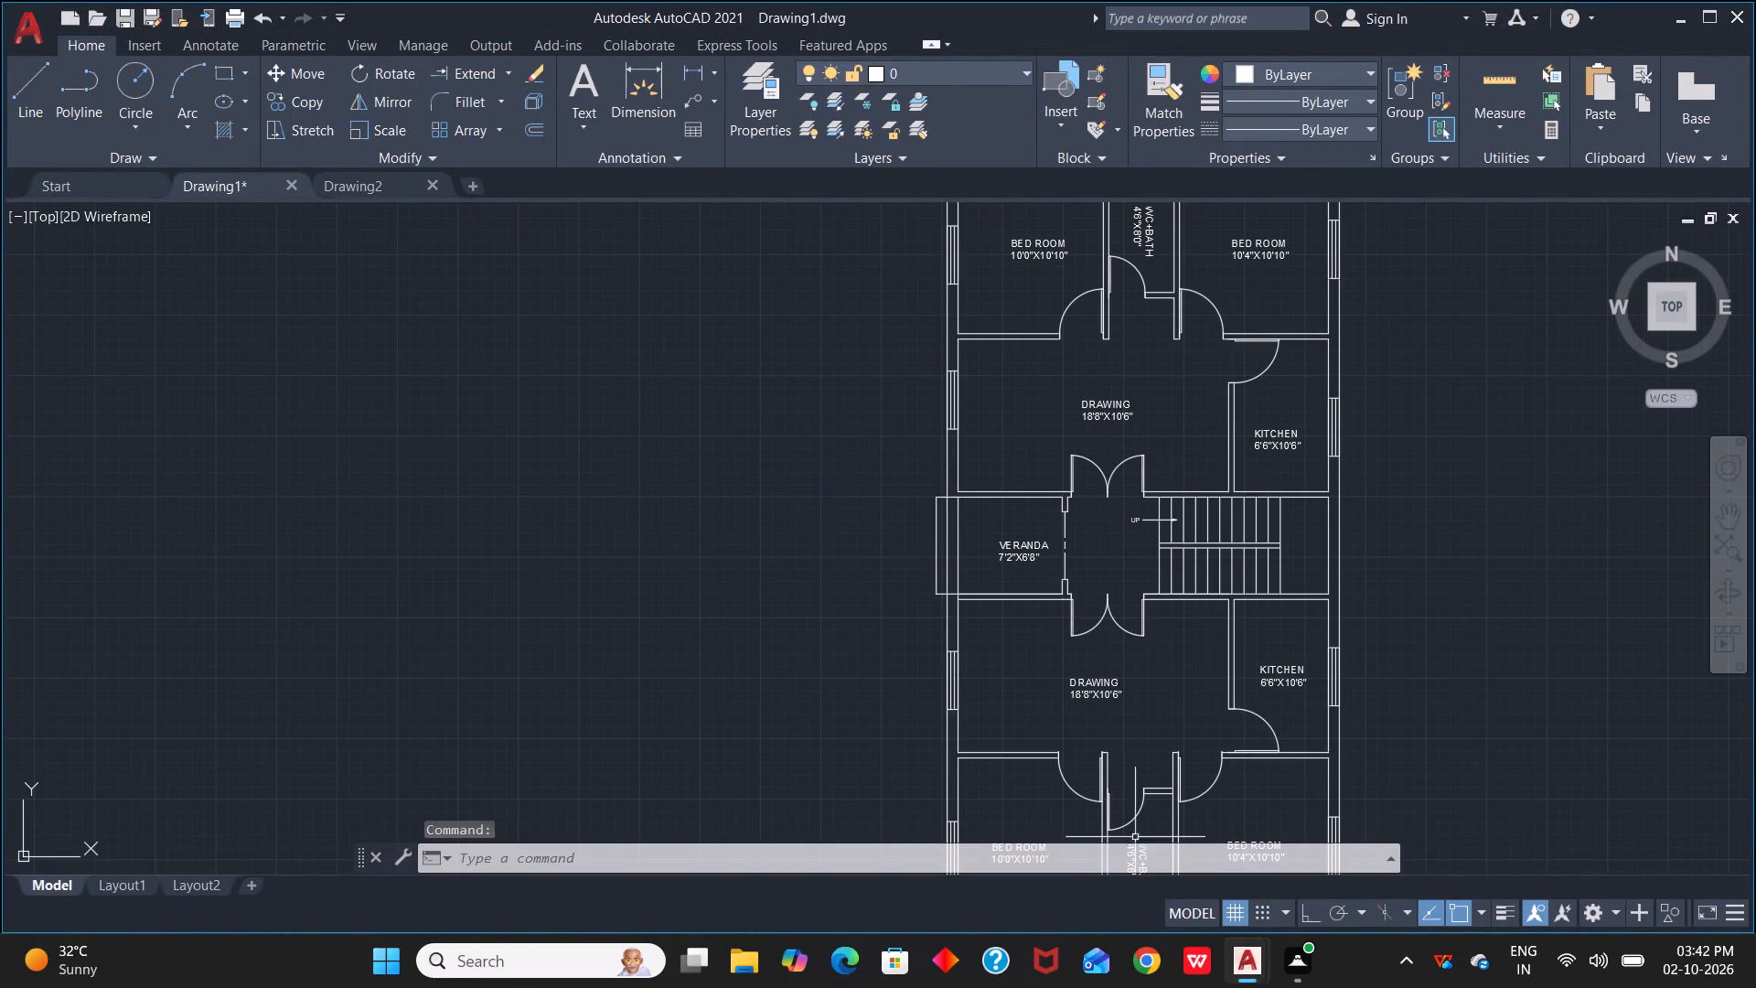
Browse Documents, OneDrive, the desktop and the Downloads folders for a DGN file to import, and leave the import.
scroll(1126, 792, "down", 1)
left_click(27, 38)
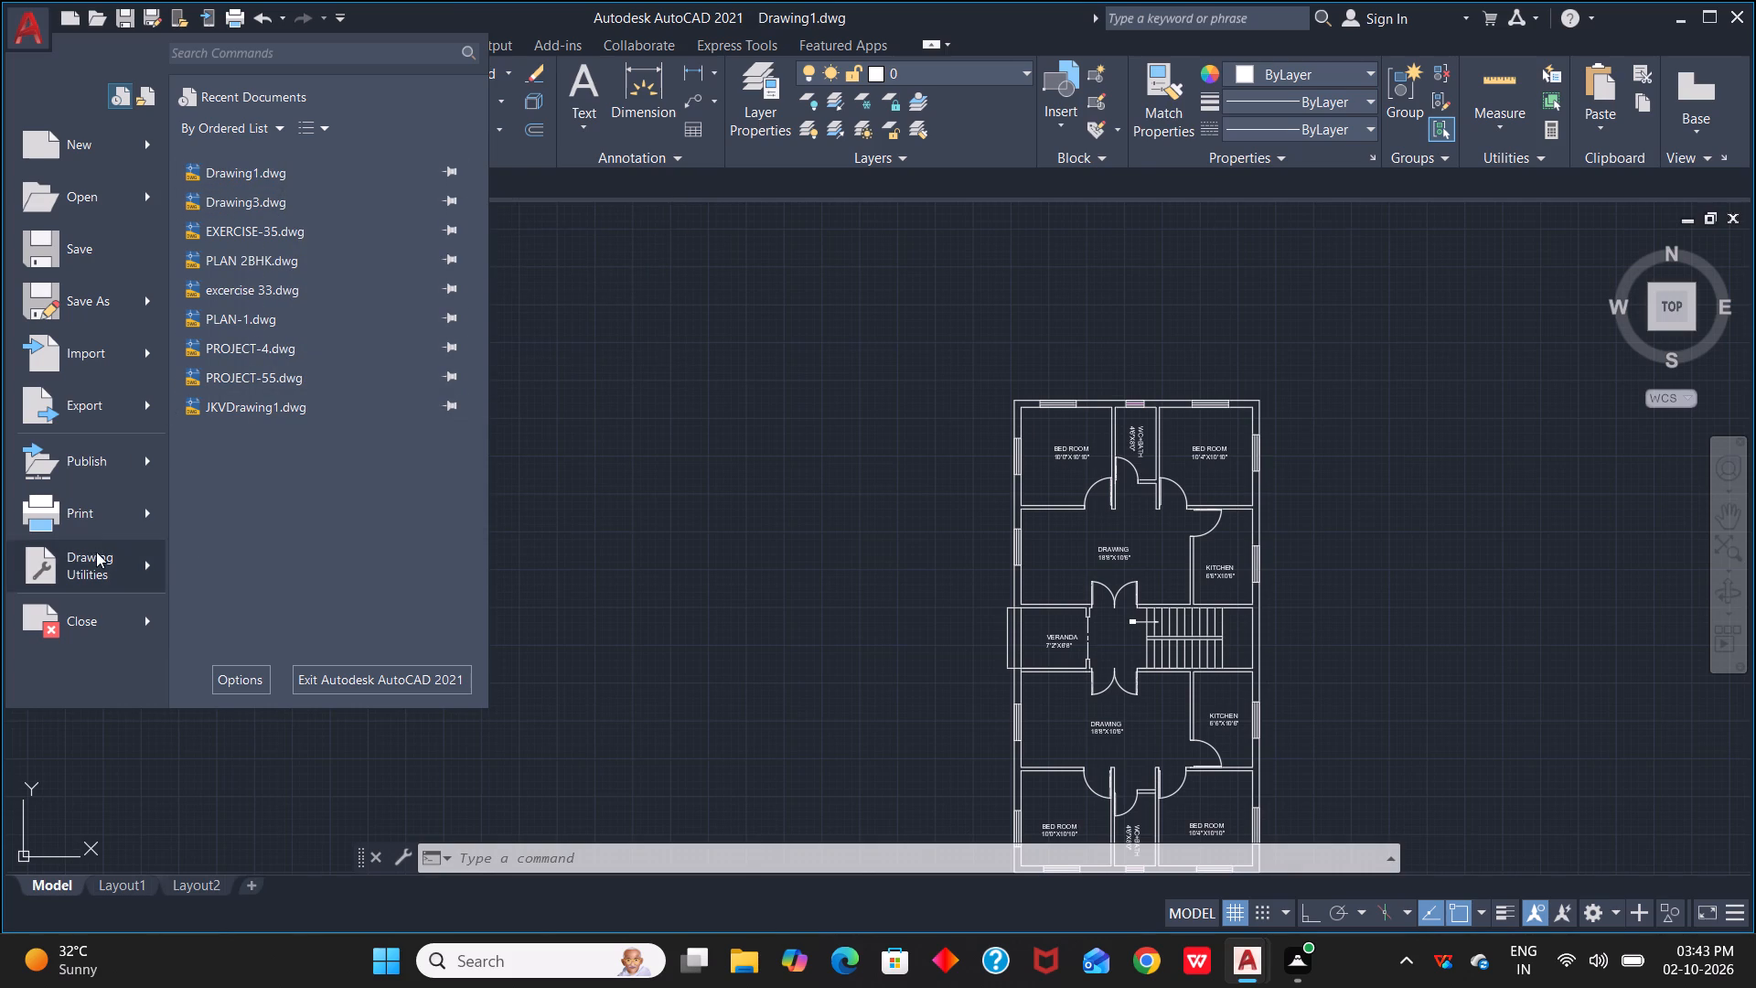
left_click(123, 360)
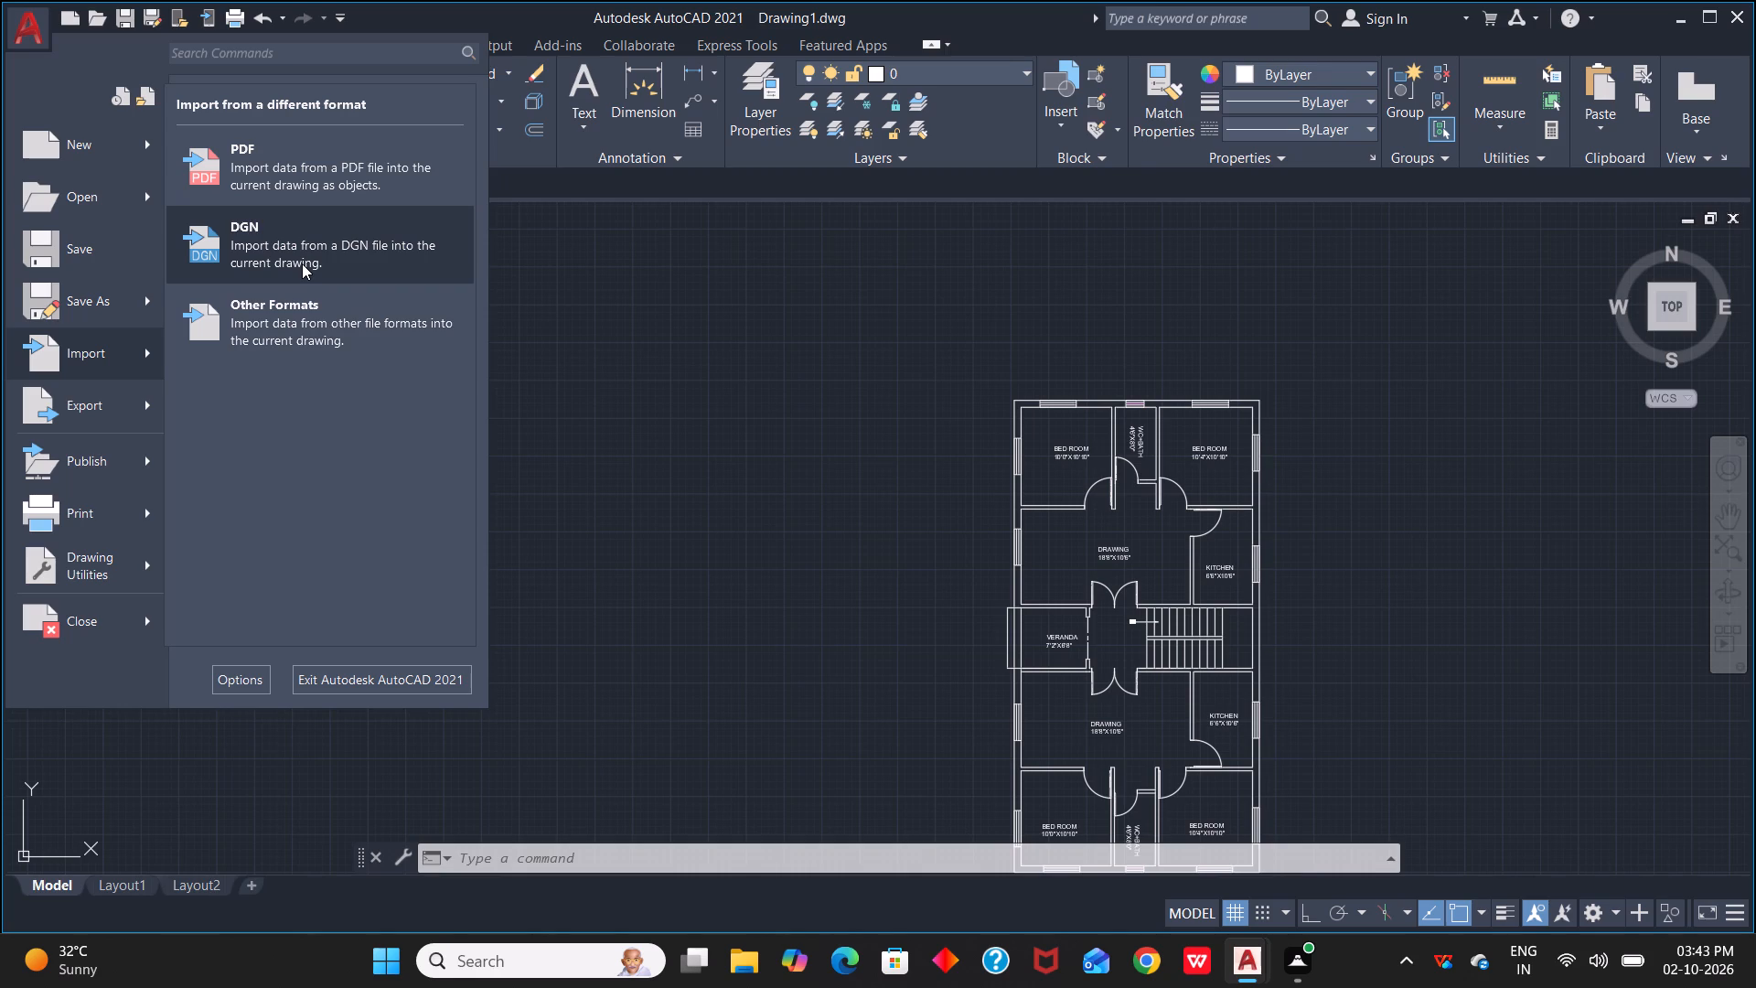
left_click(302, 263)
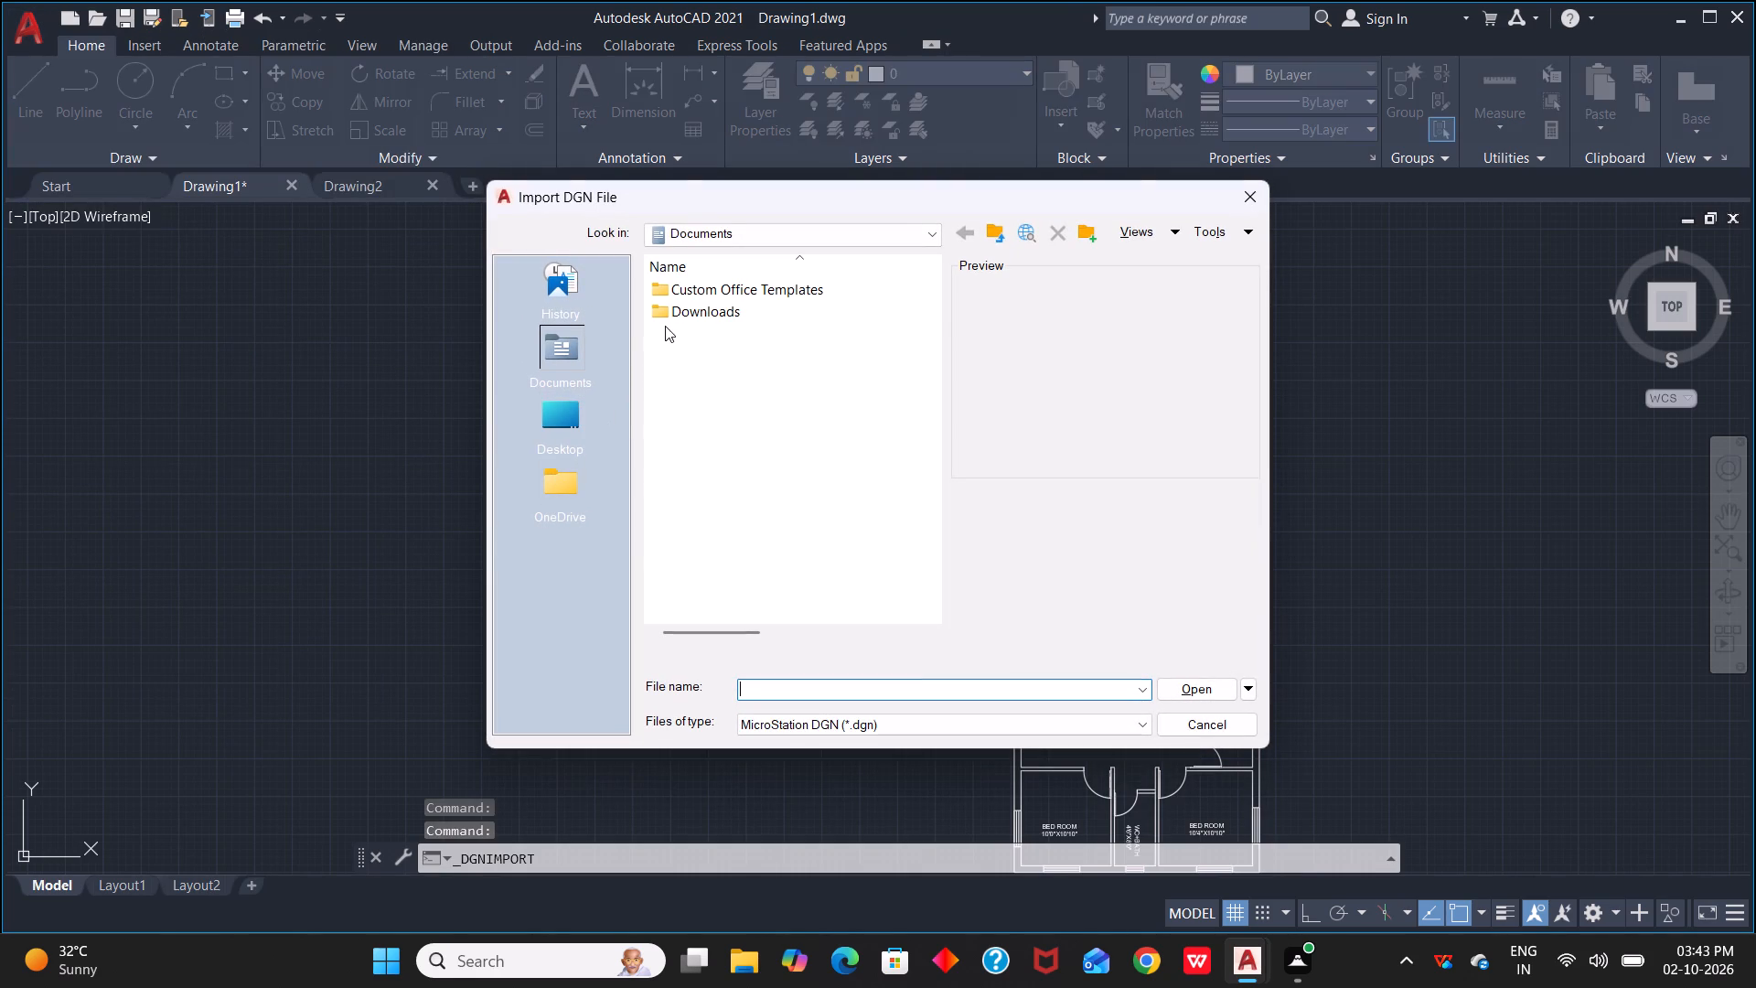
left_click(681, 317)
double_click(681, 317)
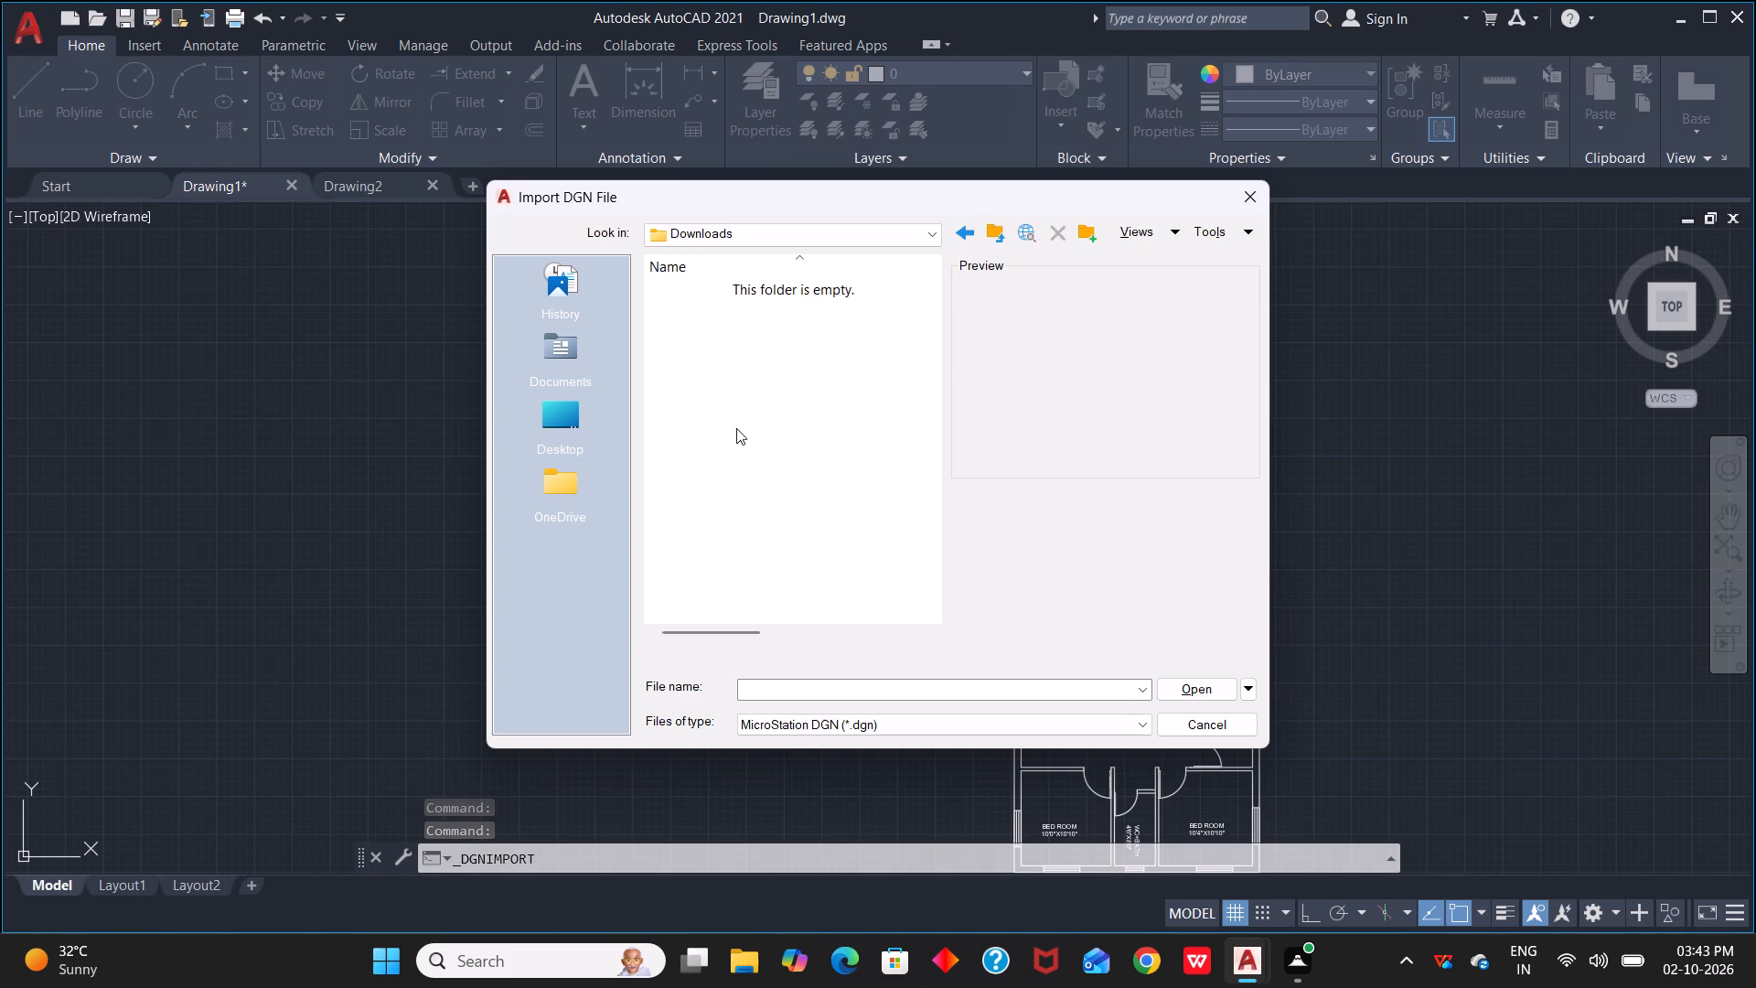
left_click(553, 354)
left_click(565, 285)
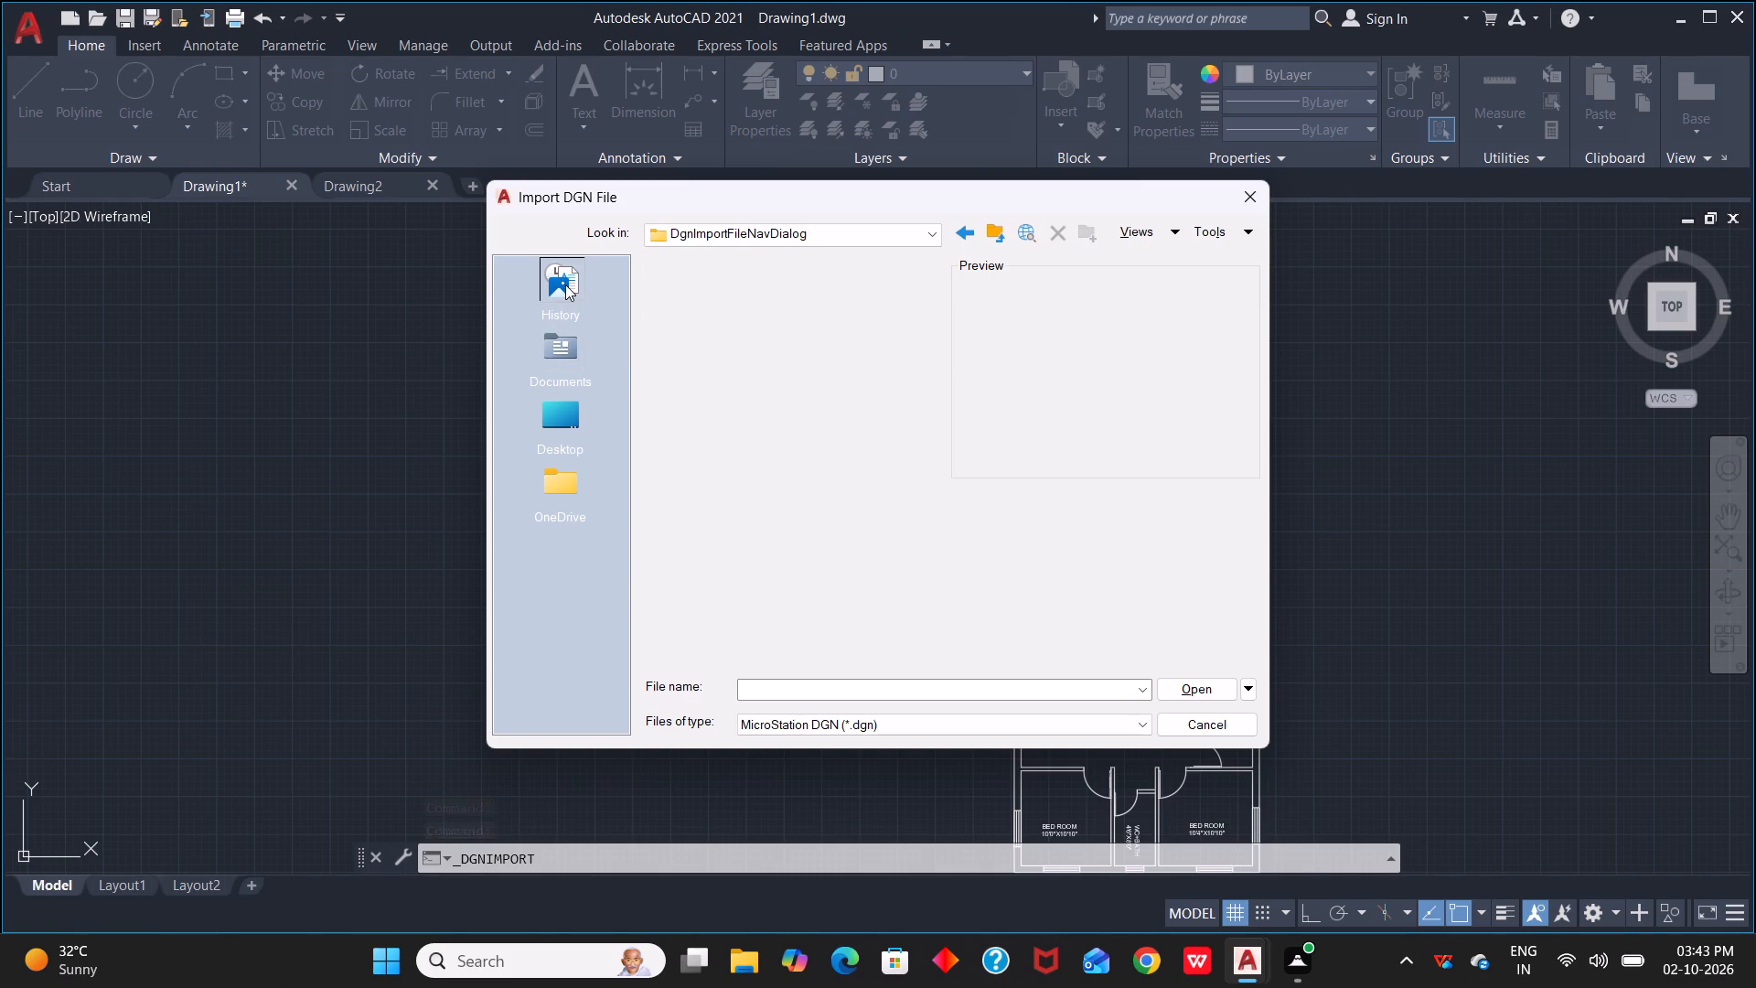
left_click(555, 498)
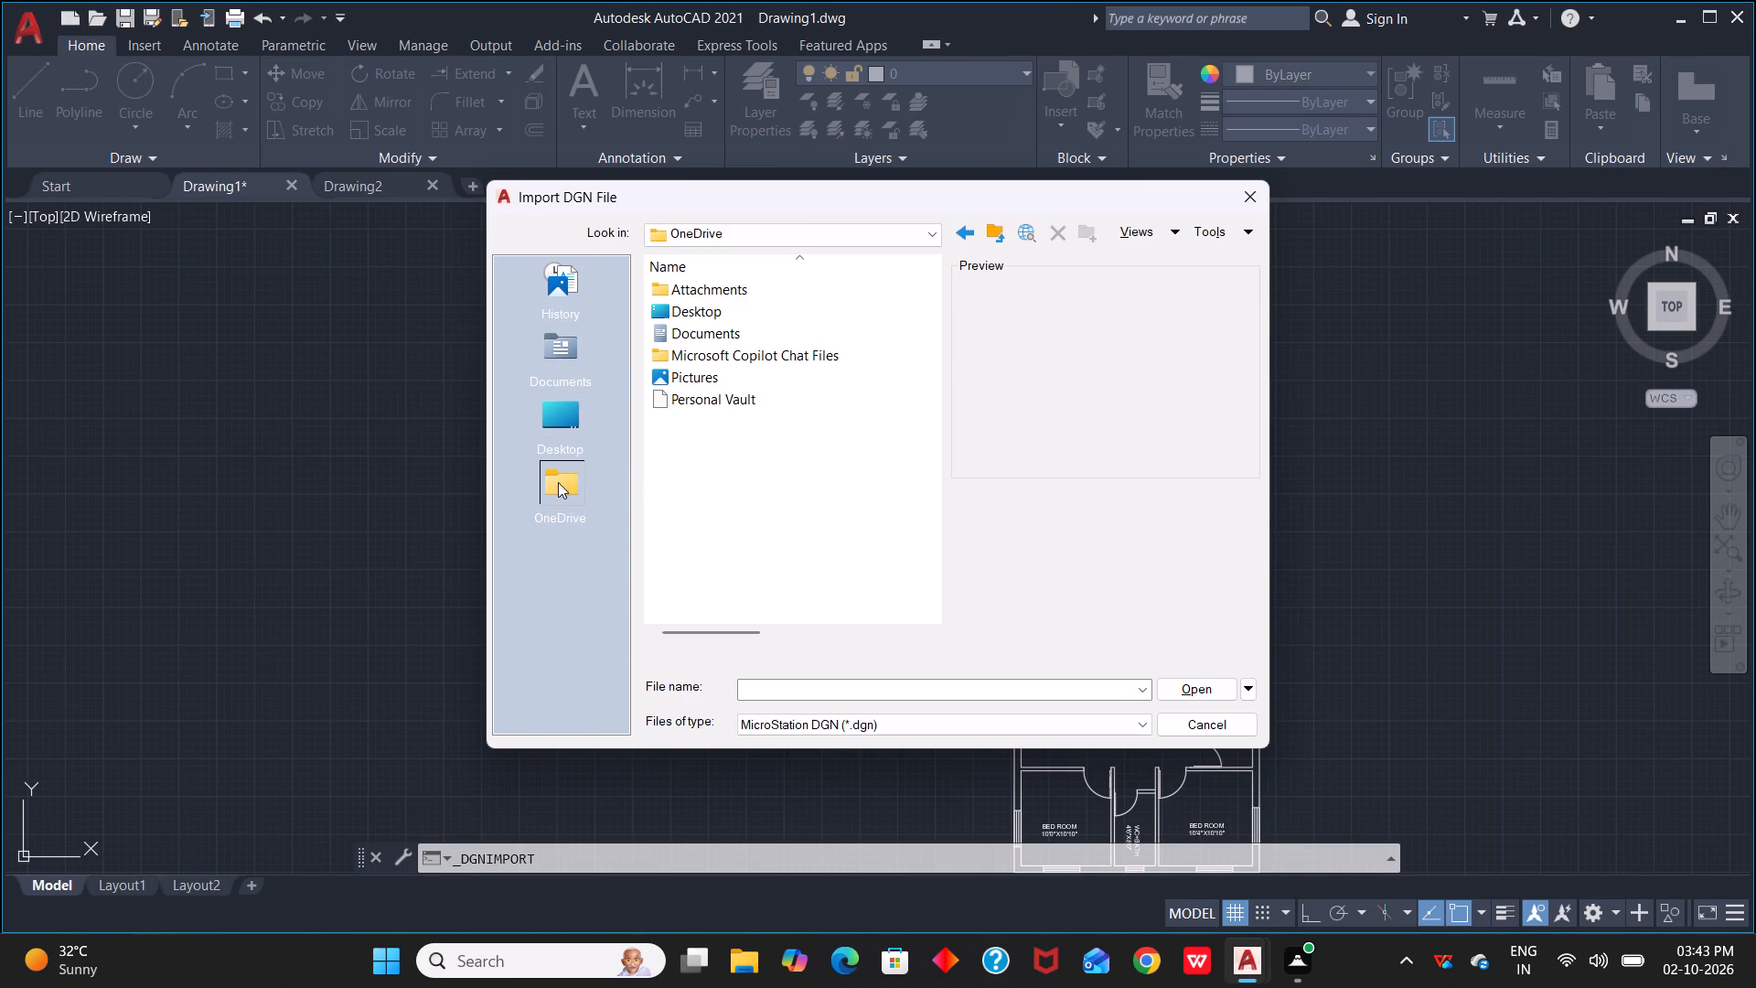
double_click(584, 413)
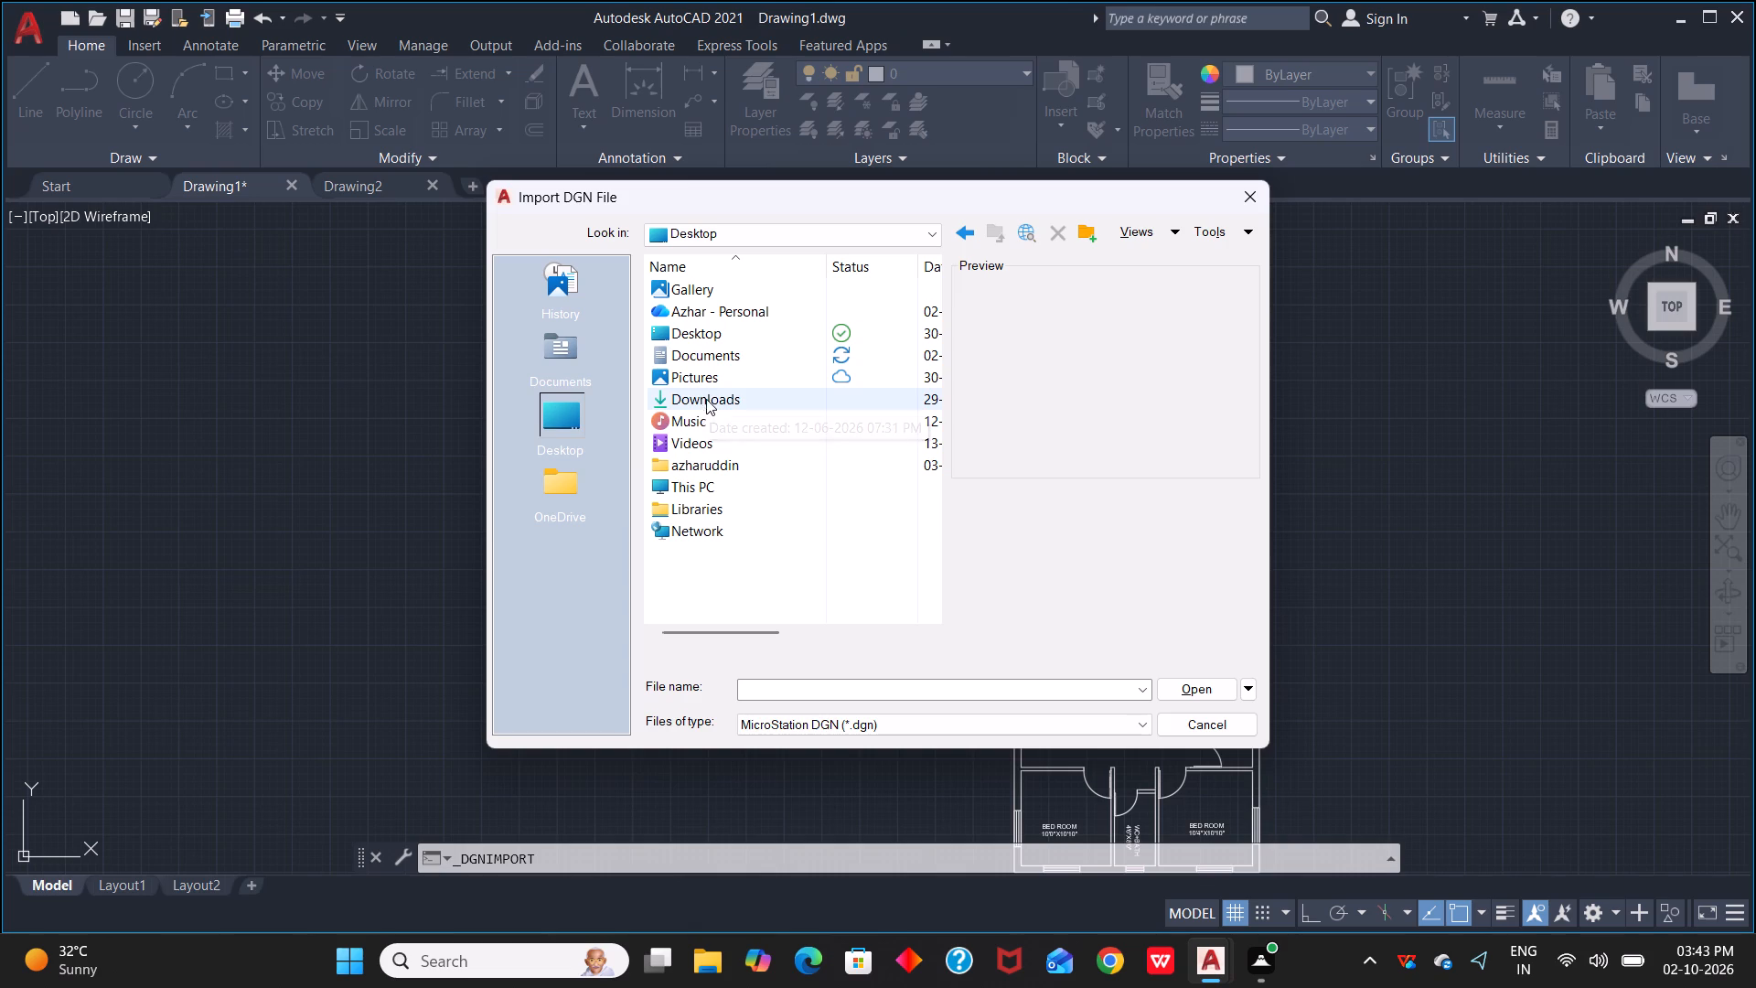
left_click(709, 398)
double_click(712, 398)
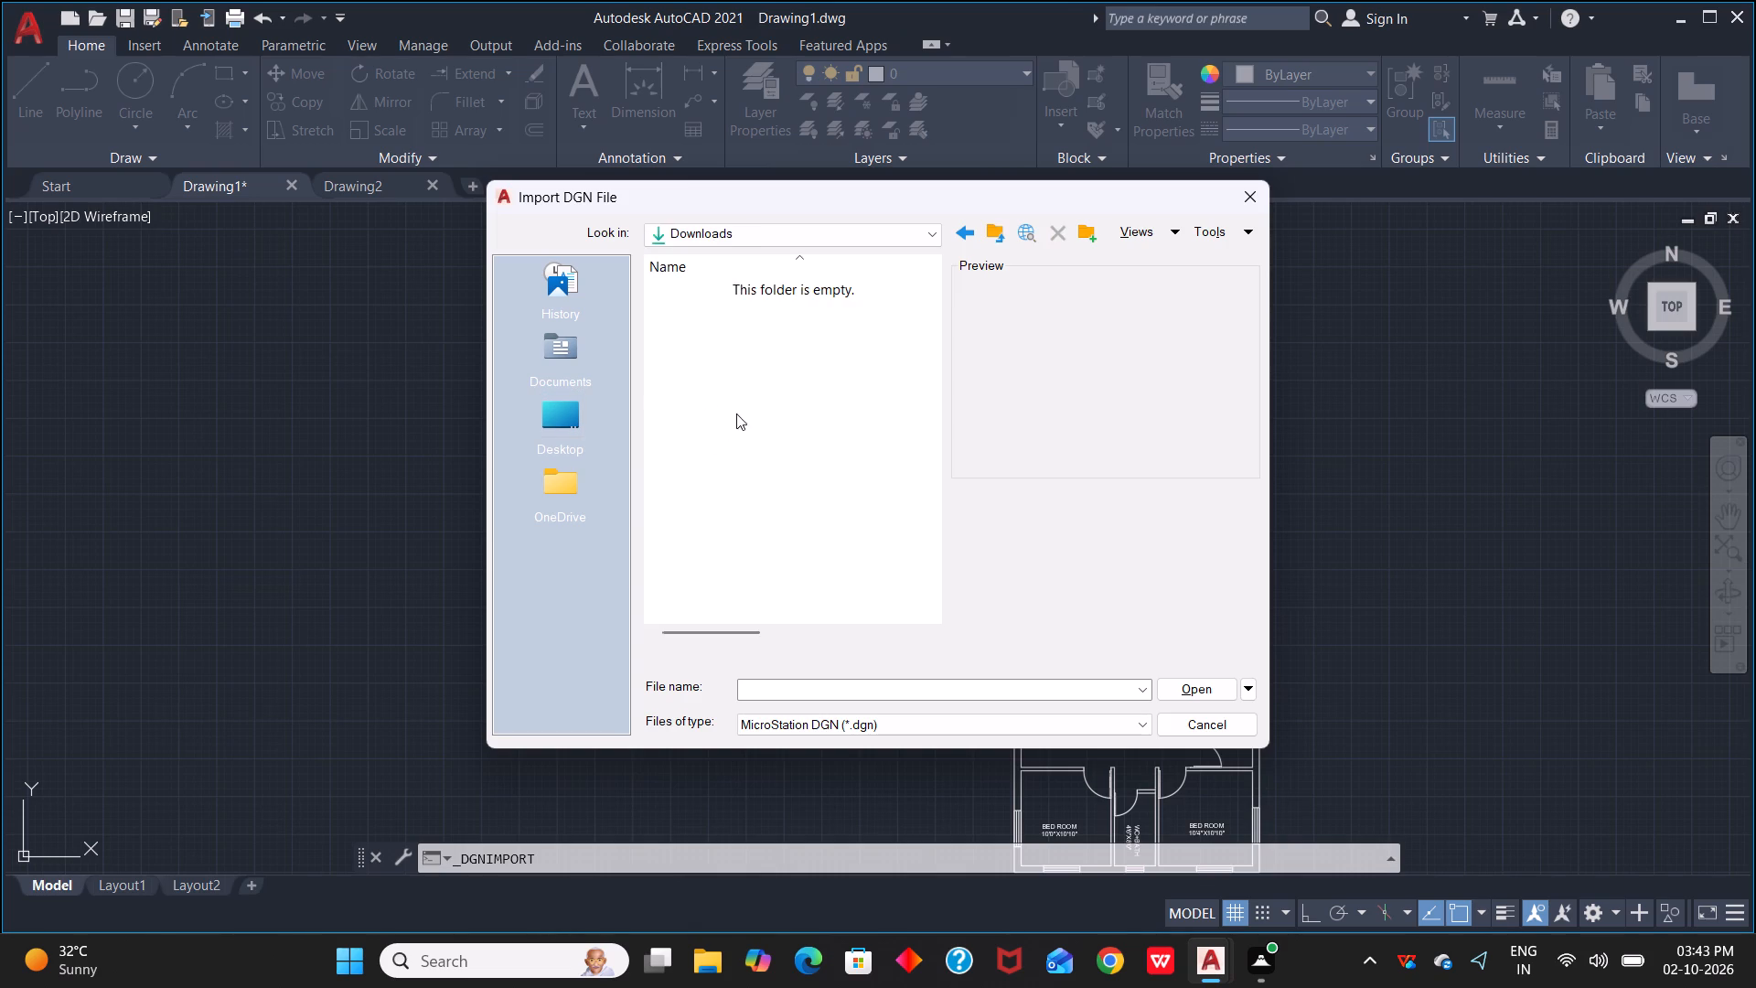
left_click(1237, 191)
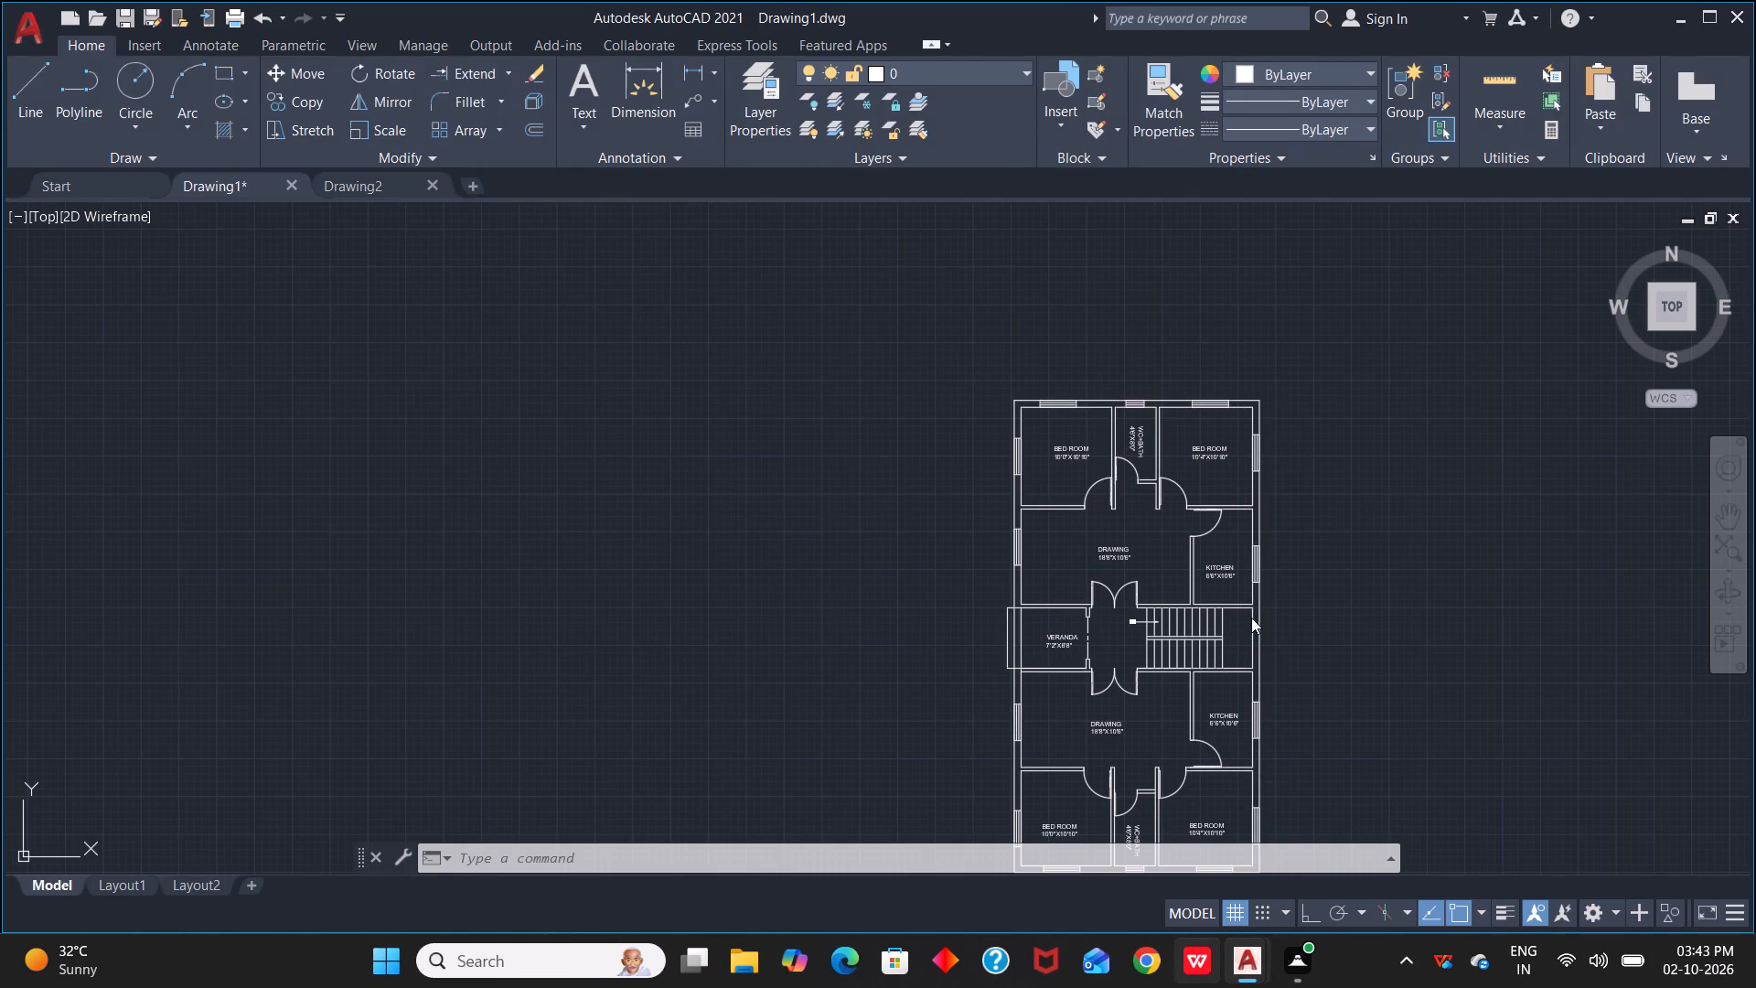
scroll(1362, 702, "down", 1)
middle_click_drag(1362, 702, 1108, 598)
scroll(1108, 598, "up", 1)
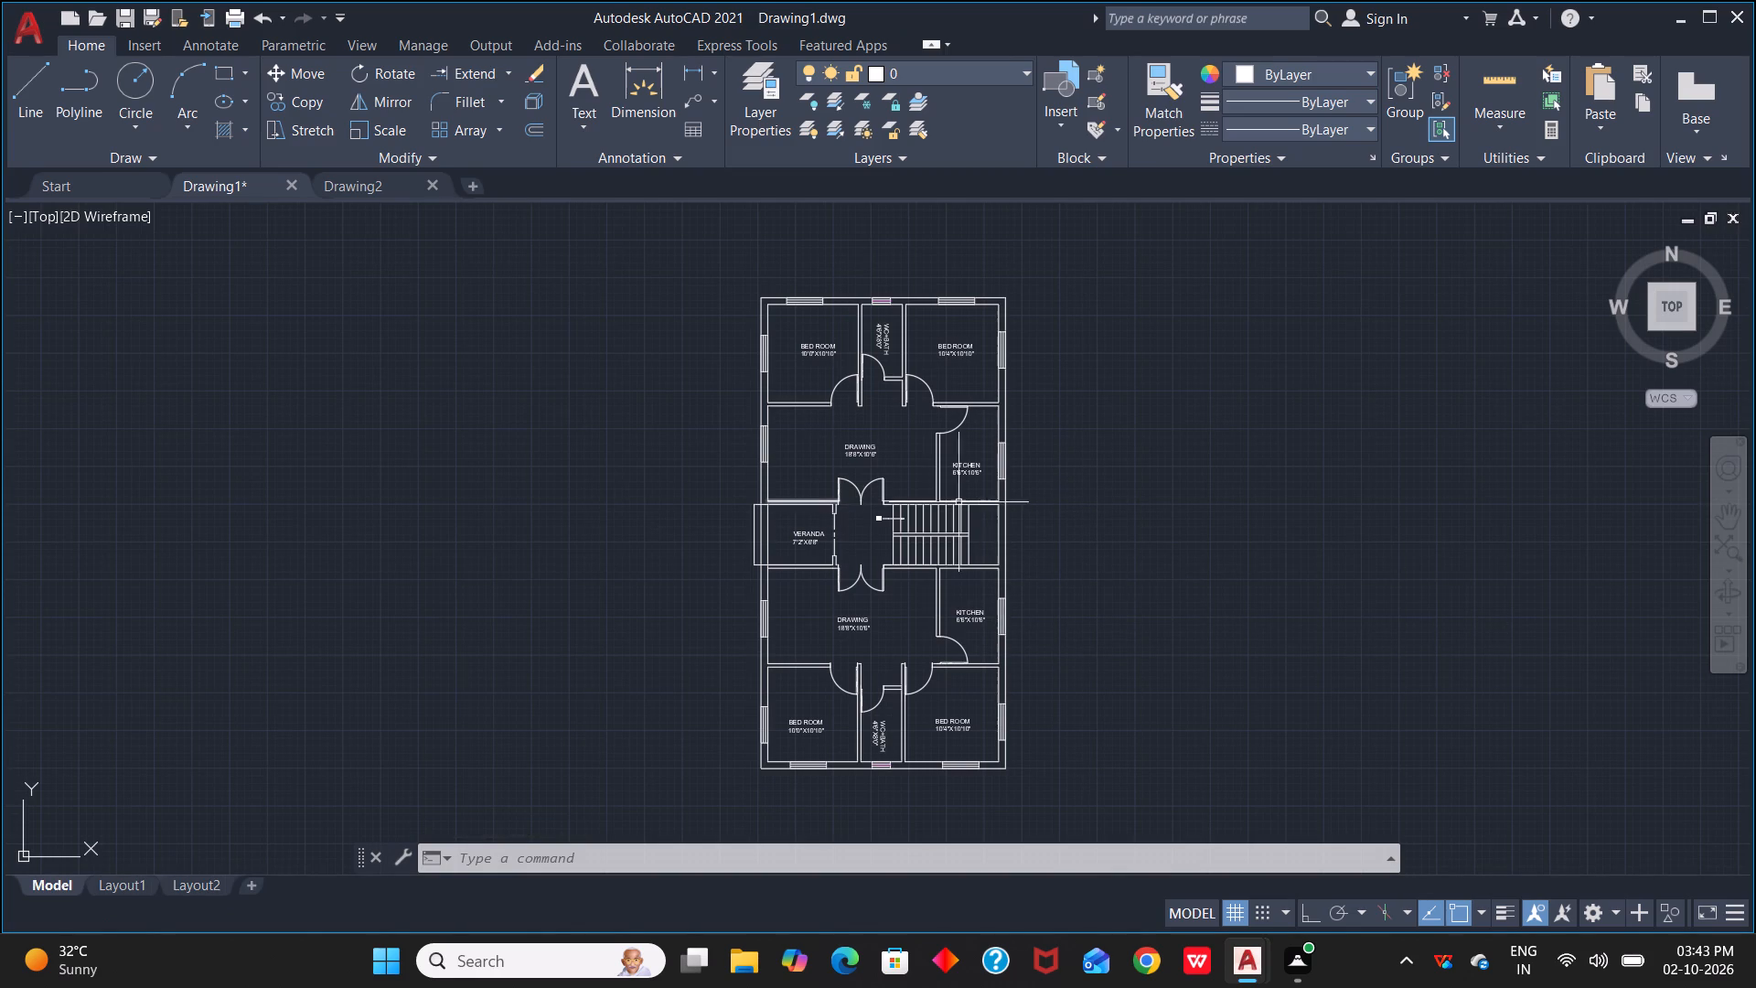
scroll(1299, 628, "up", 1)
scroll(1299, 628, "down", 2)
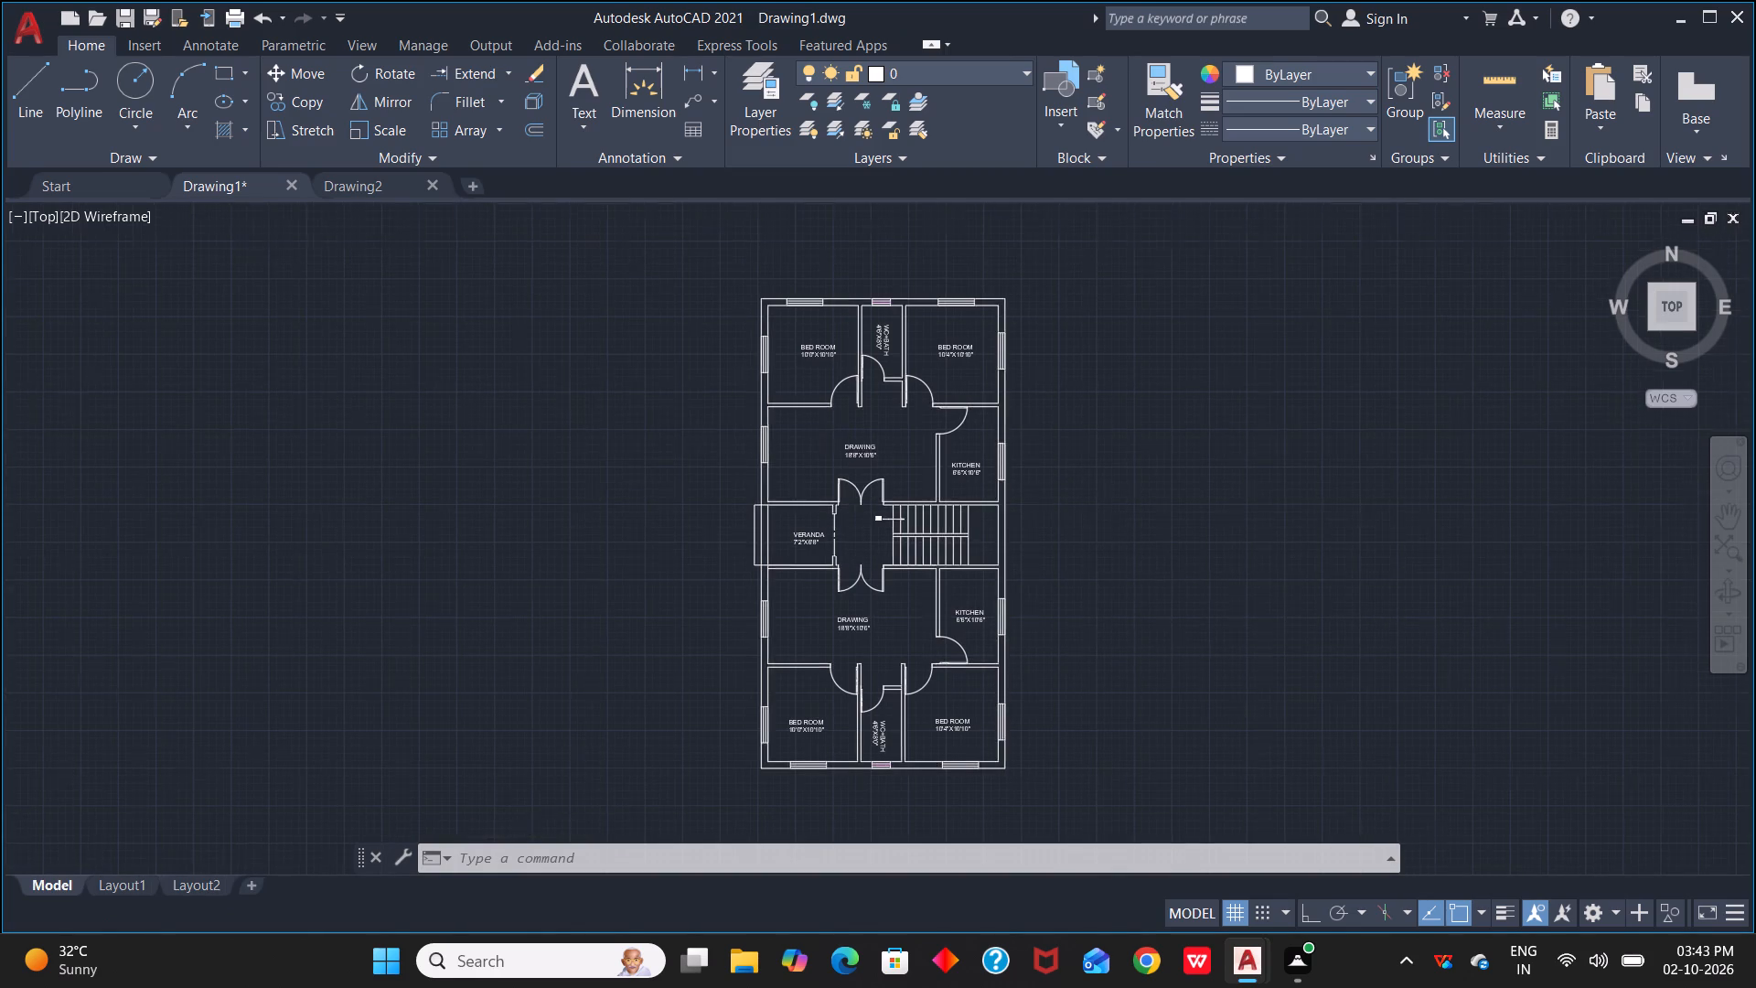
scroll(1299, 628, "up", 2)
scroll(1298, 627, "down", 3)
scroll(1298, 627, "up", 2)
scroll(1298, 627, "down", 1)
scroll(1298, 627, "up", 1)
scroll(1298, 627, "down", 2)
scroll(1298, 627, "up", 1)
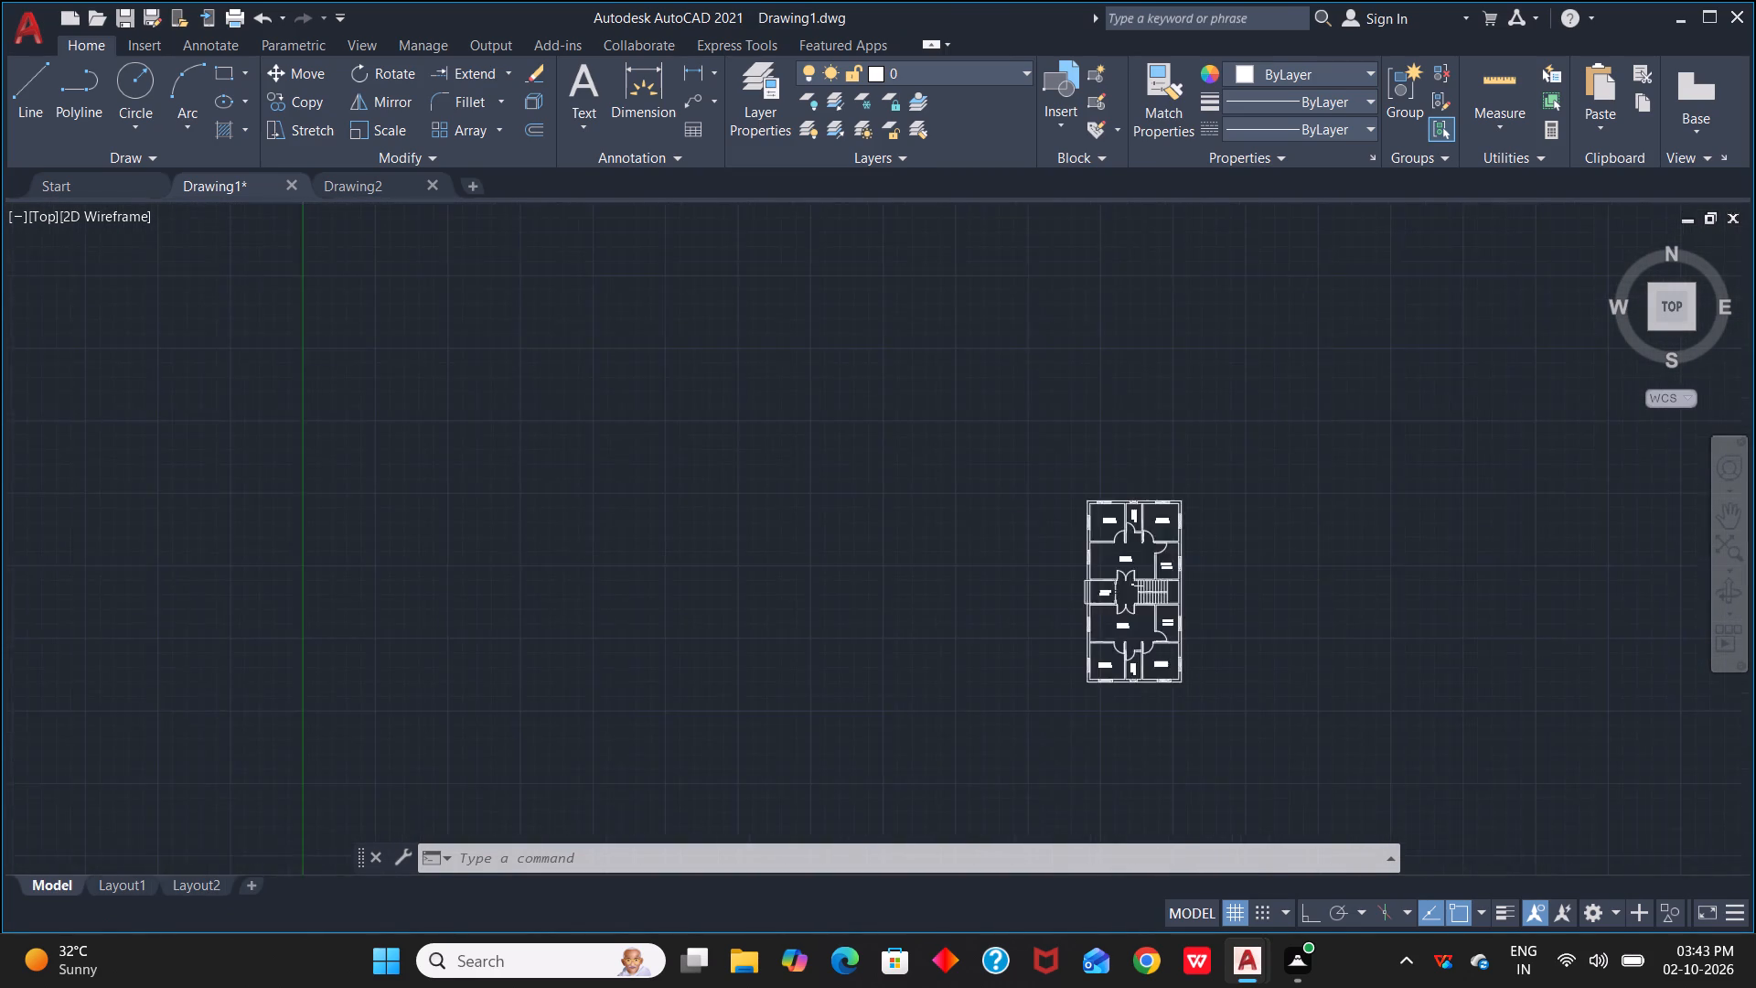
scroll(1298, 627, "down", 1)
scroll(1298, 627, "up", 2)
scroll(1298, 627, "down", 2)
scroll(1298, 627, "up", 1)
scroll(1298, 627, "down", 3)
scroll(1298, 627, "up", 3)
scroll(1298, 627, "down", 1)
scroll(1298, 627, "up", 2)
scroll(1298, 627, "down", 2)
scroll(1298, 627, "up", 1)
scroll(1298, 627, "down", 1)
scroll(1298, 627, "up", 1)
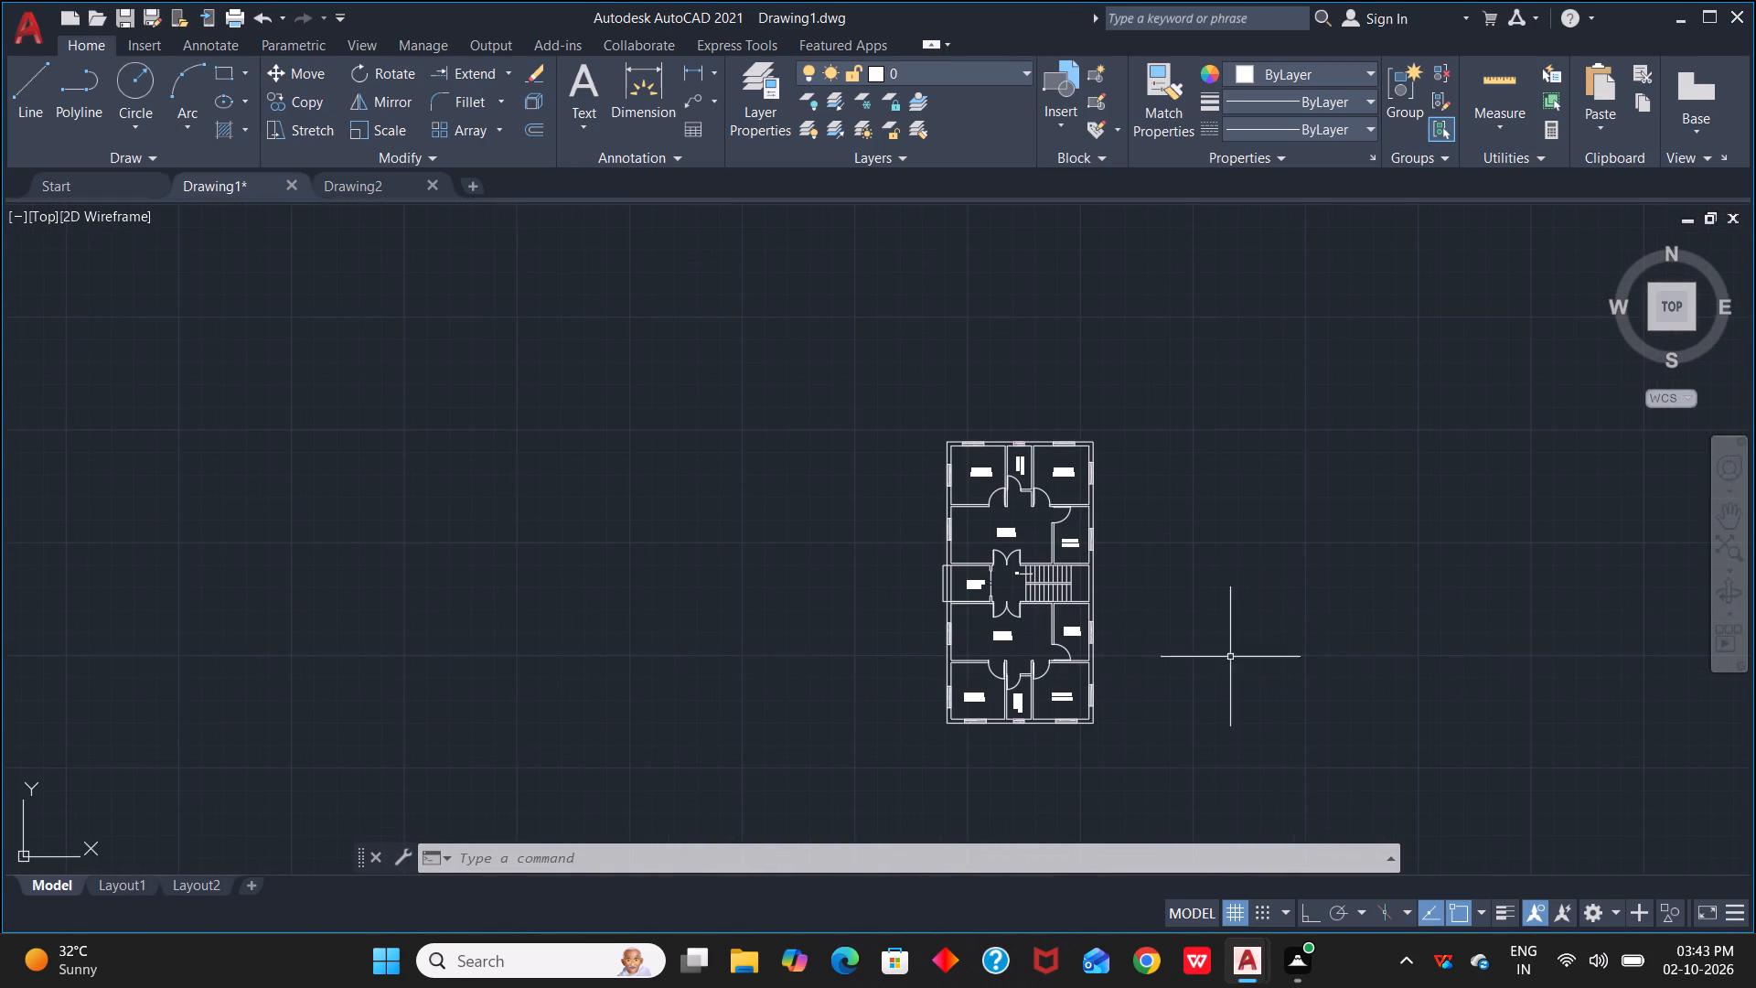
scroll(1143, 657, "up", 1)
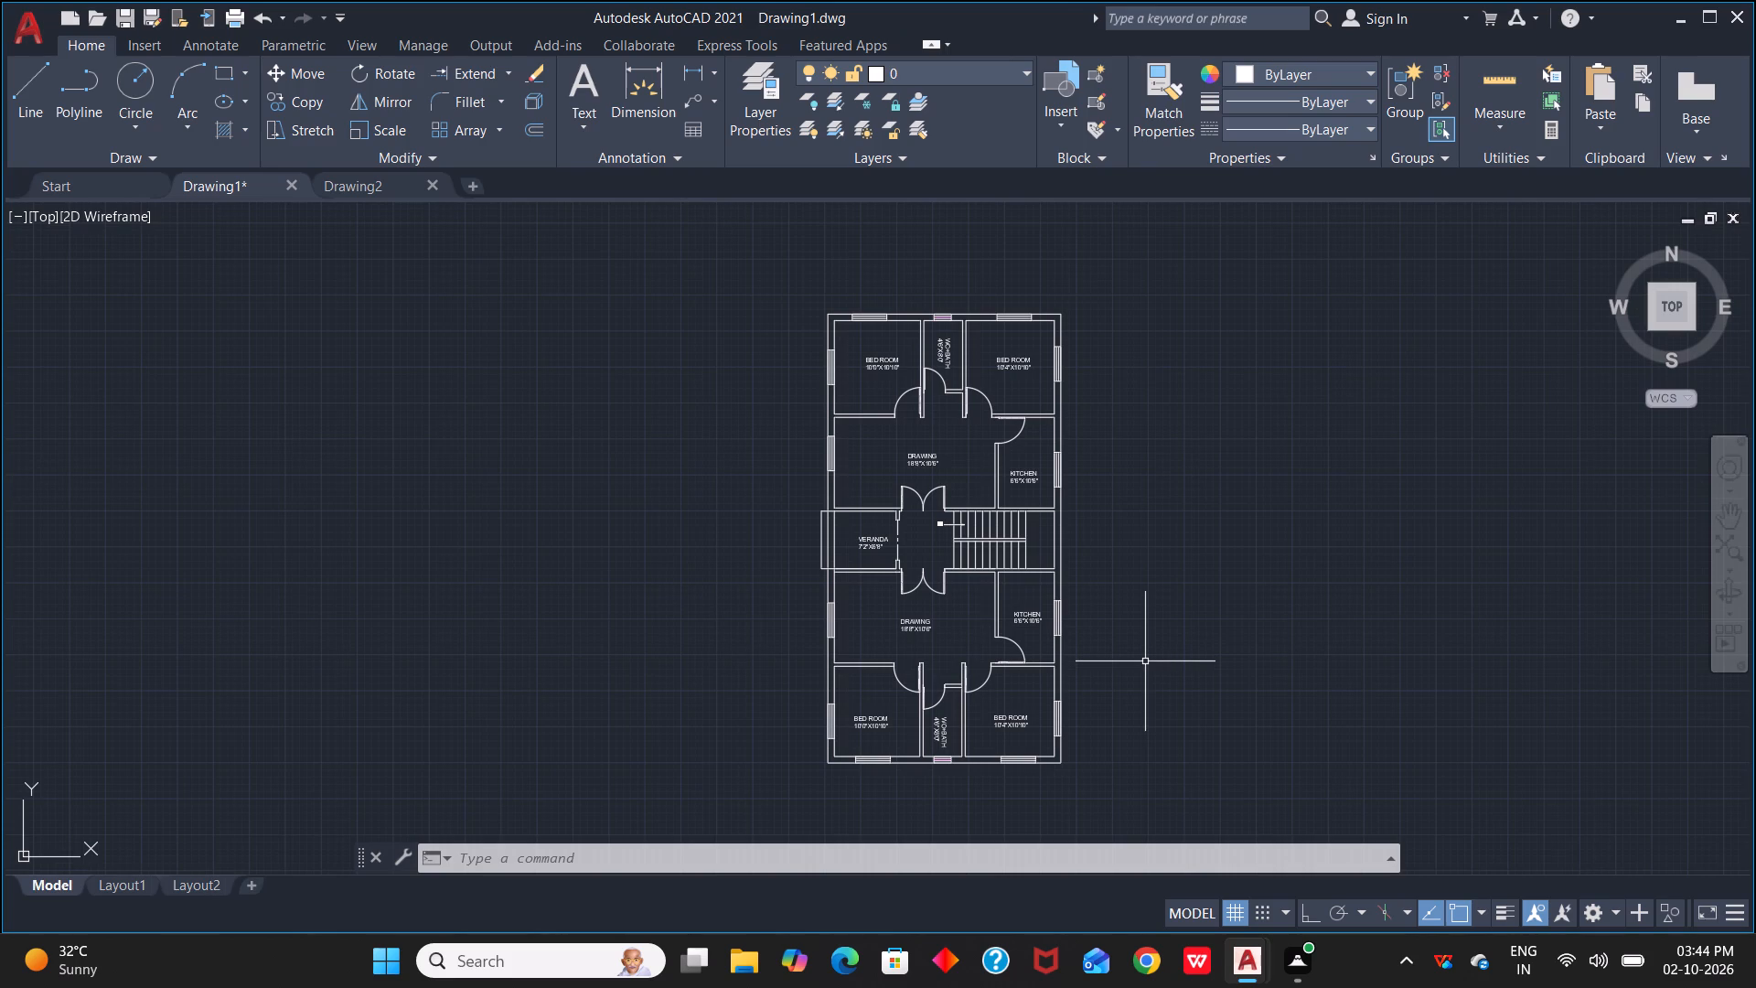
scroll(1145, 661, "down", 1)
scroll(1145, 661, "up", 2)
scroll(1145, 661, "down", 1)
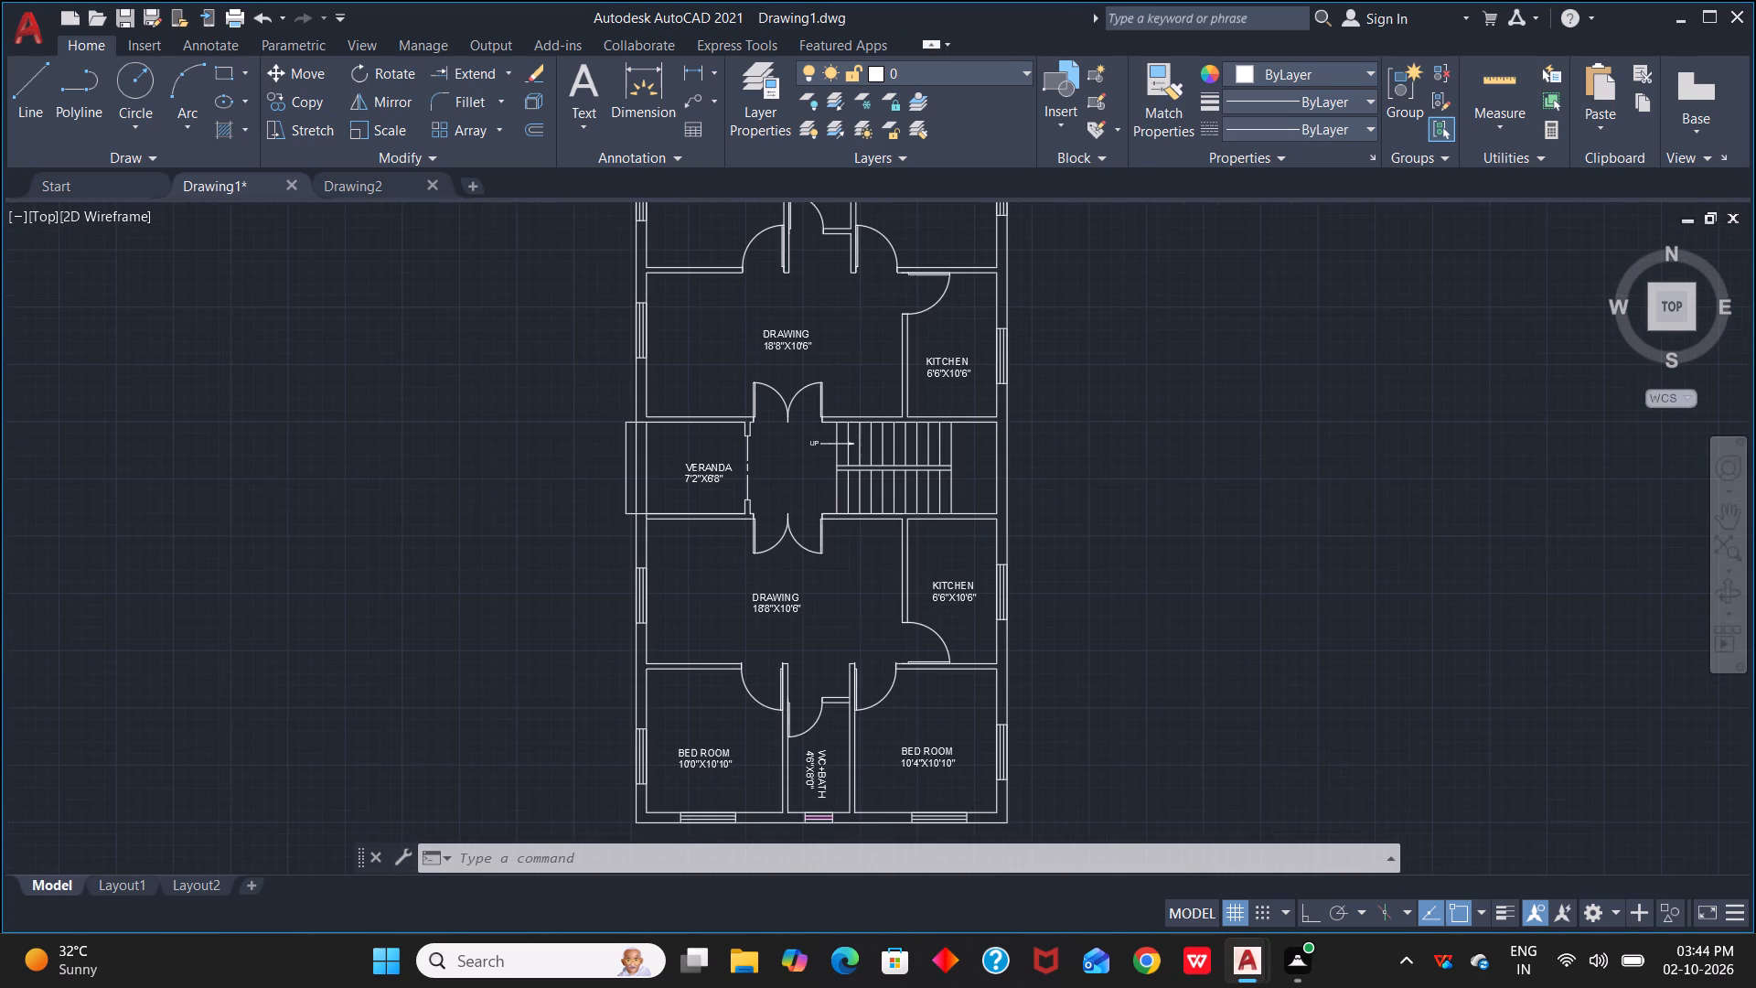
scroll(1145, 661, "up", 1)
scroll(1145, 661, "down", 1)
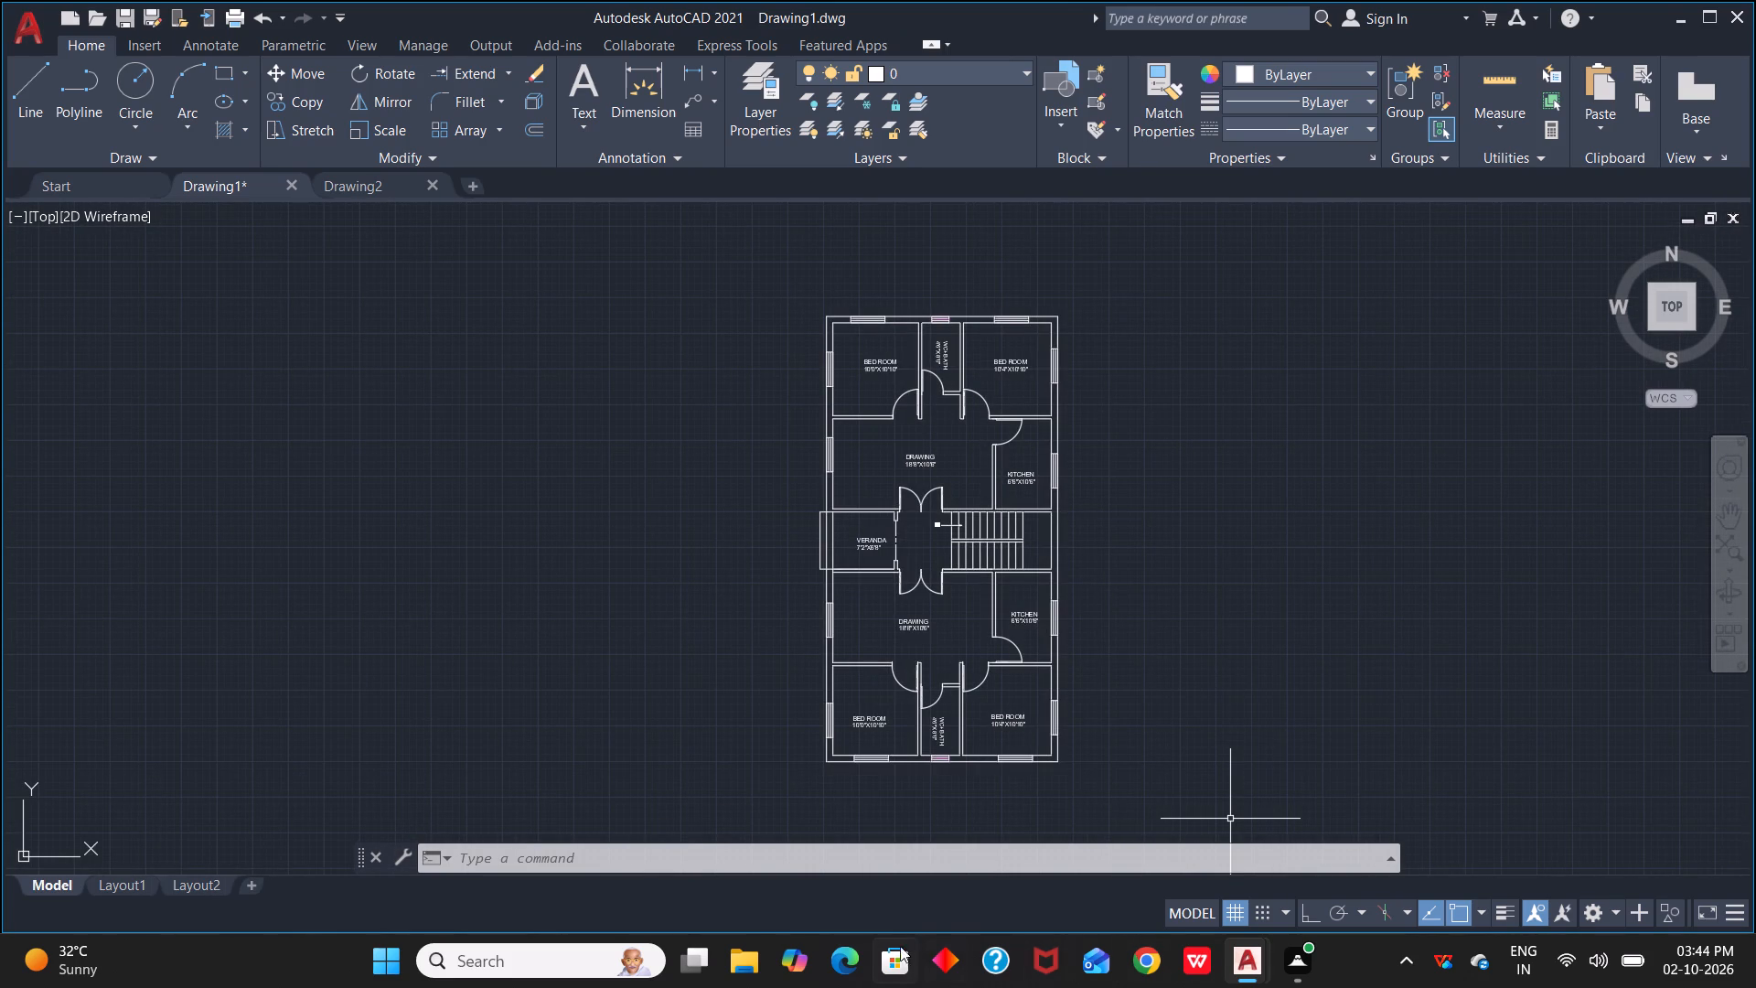
In Chrome, search Google for AUTOCAD BLOCK and open the AutoCAD Block Libraries result from measuredsurvey365.co.uk.
left_click(1161, 959)
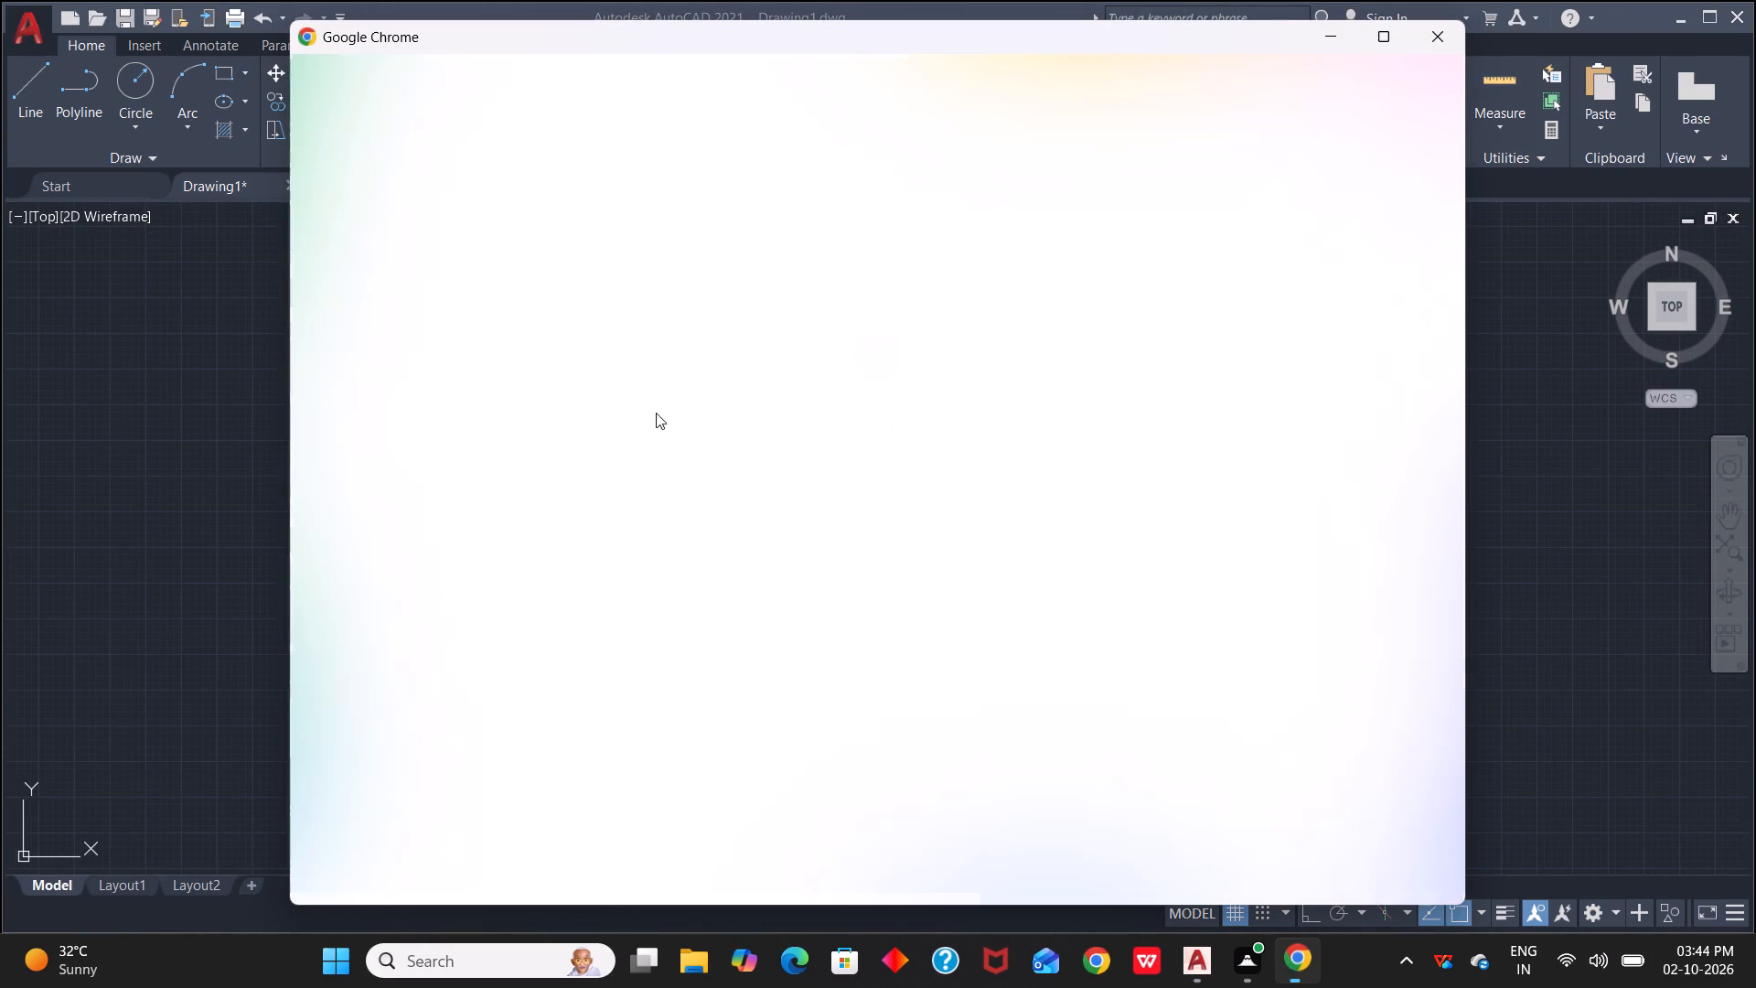
left_click(731, 544)
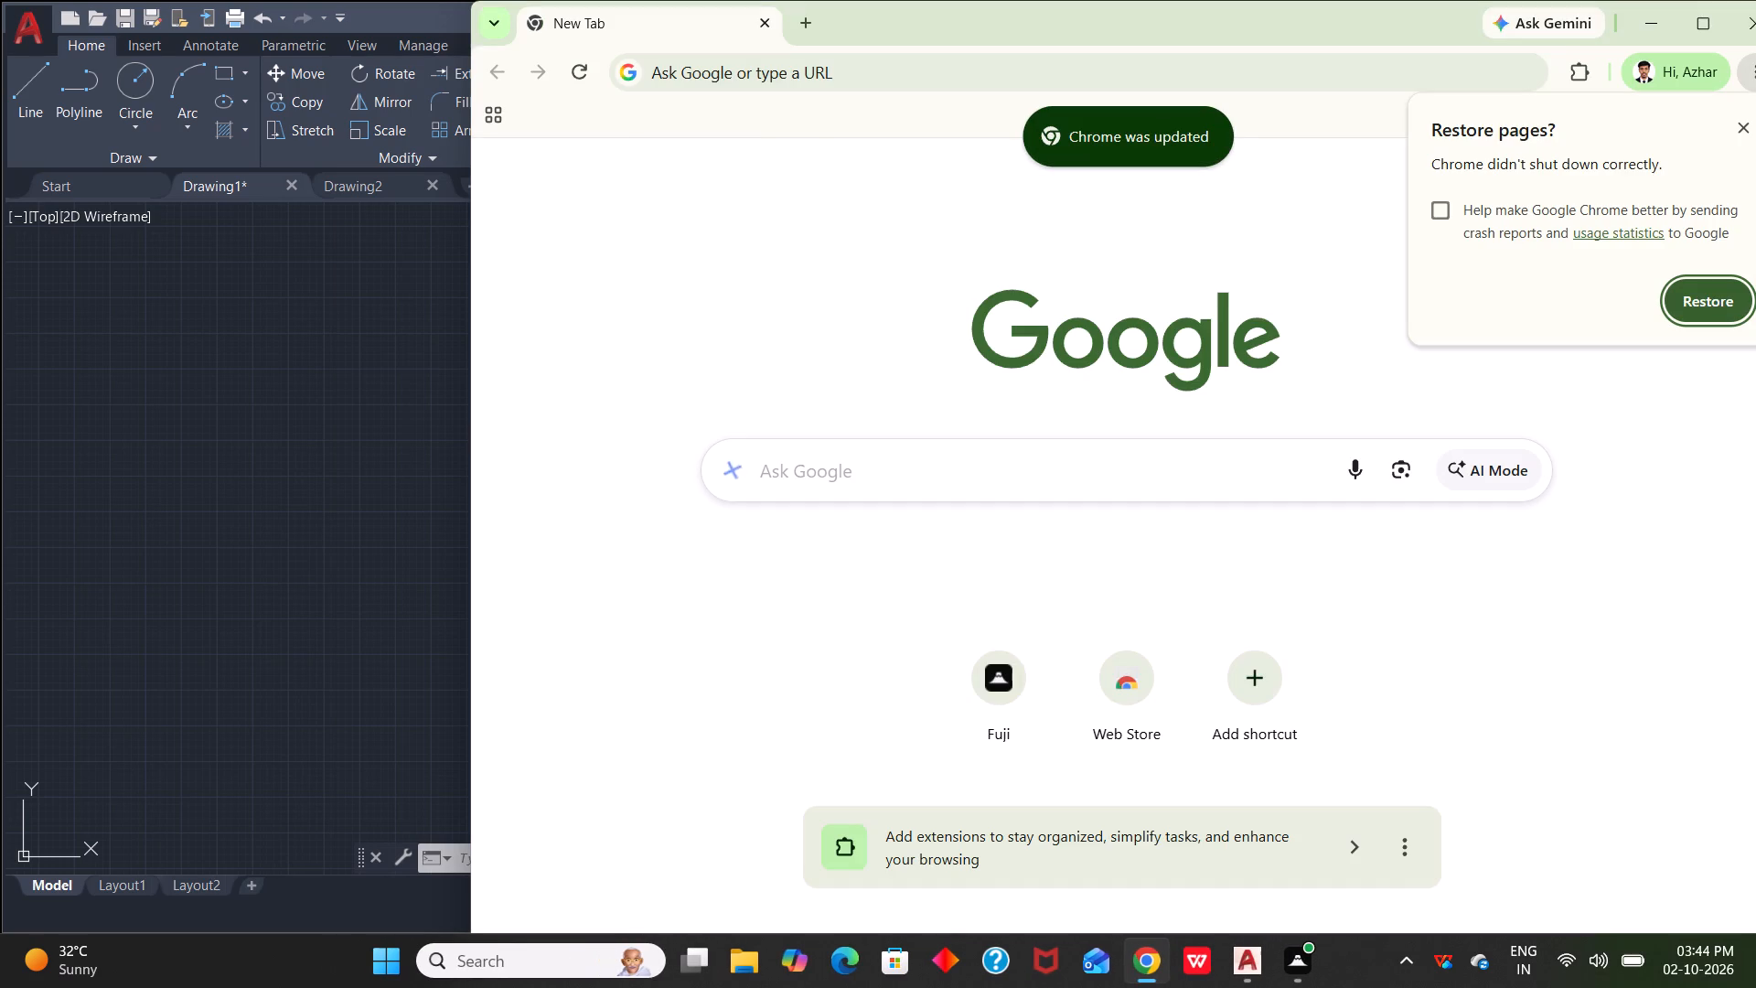
left_click(809, 467)
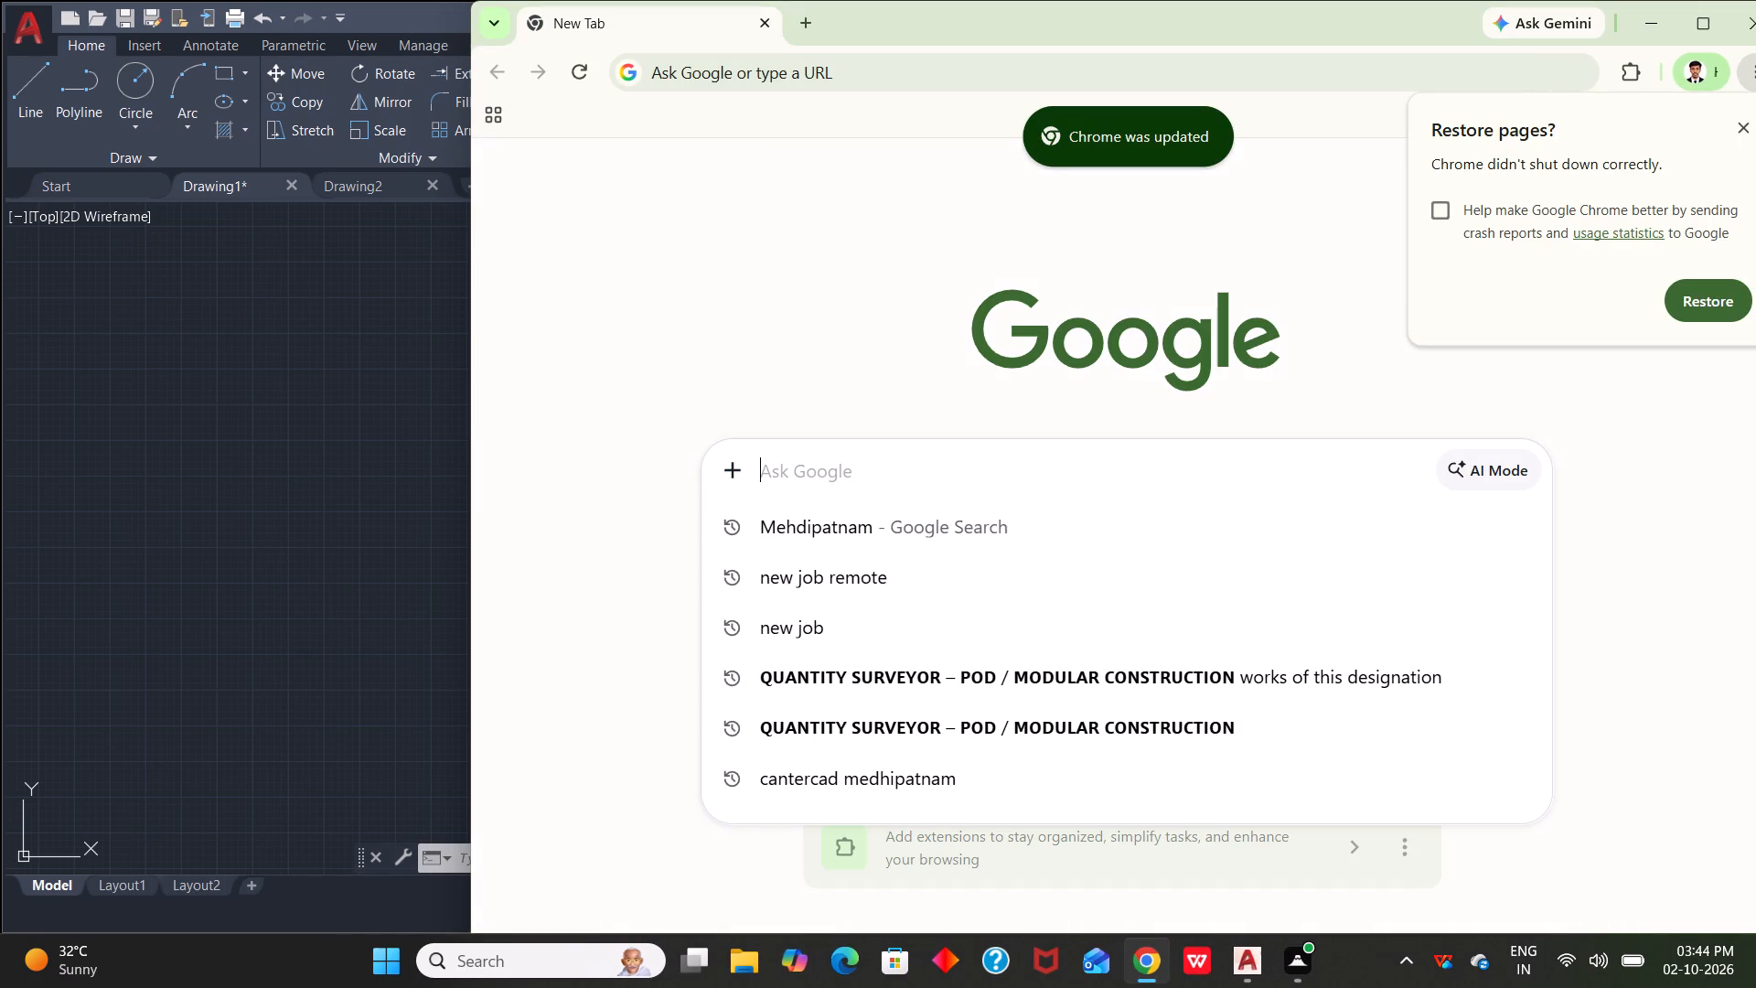
type("AUTOCAD")
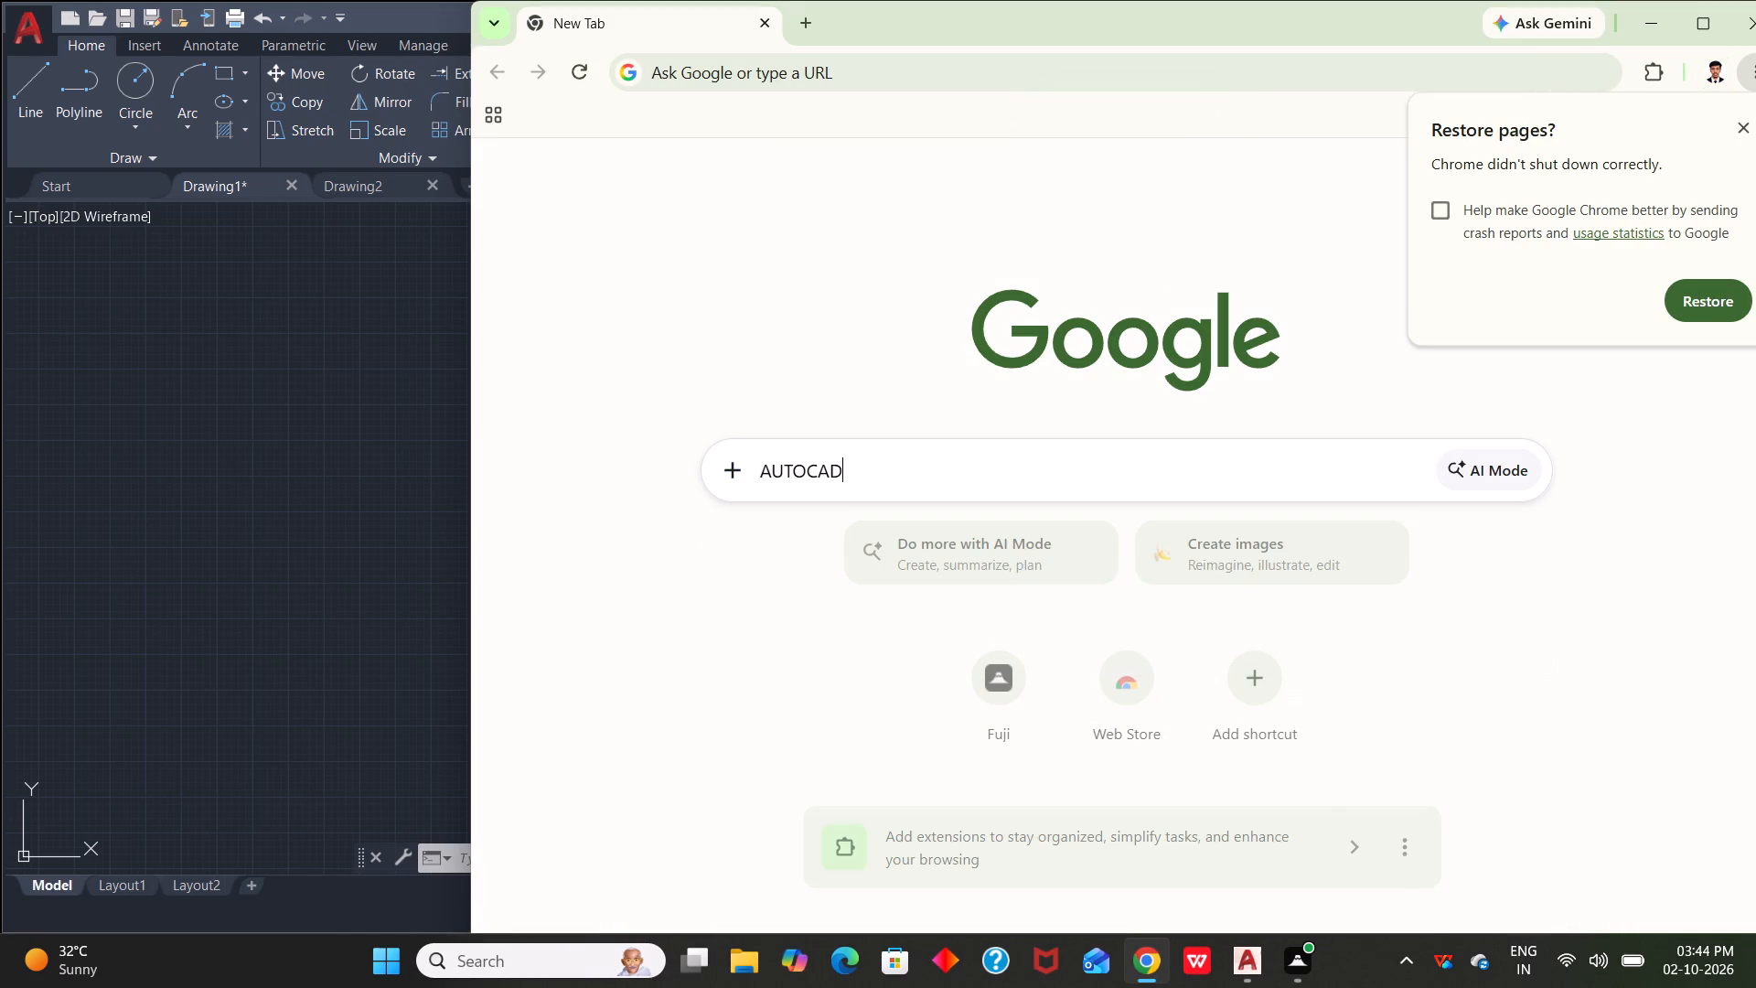
key("space")
type("BLOCL")
key("BackSpace")
key("k")
key("Return")
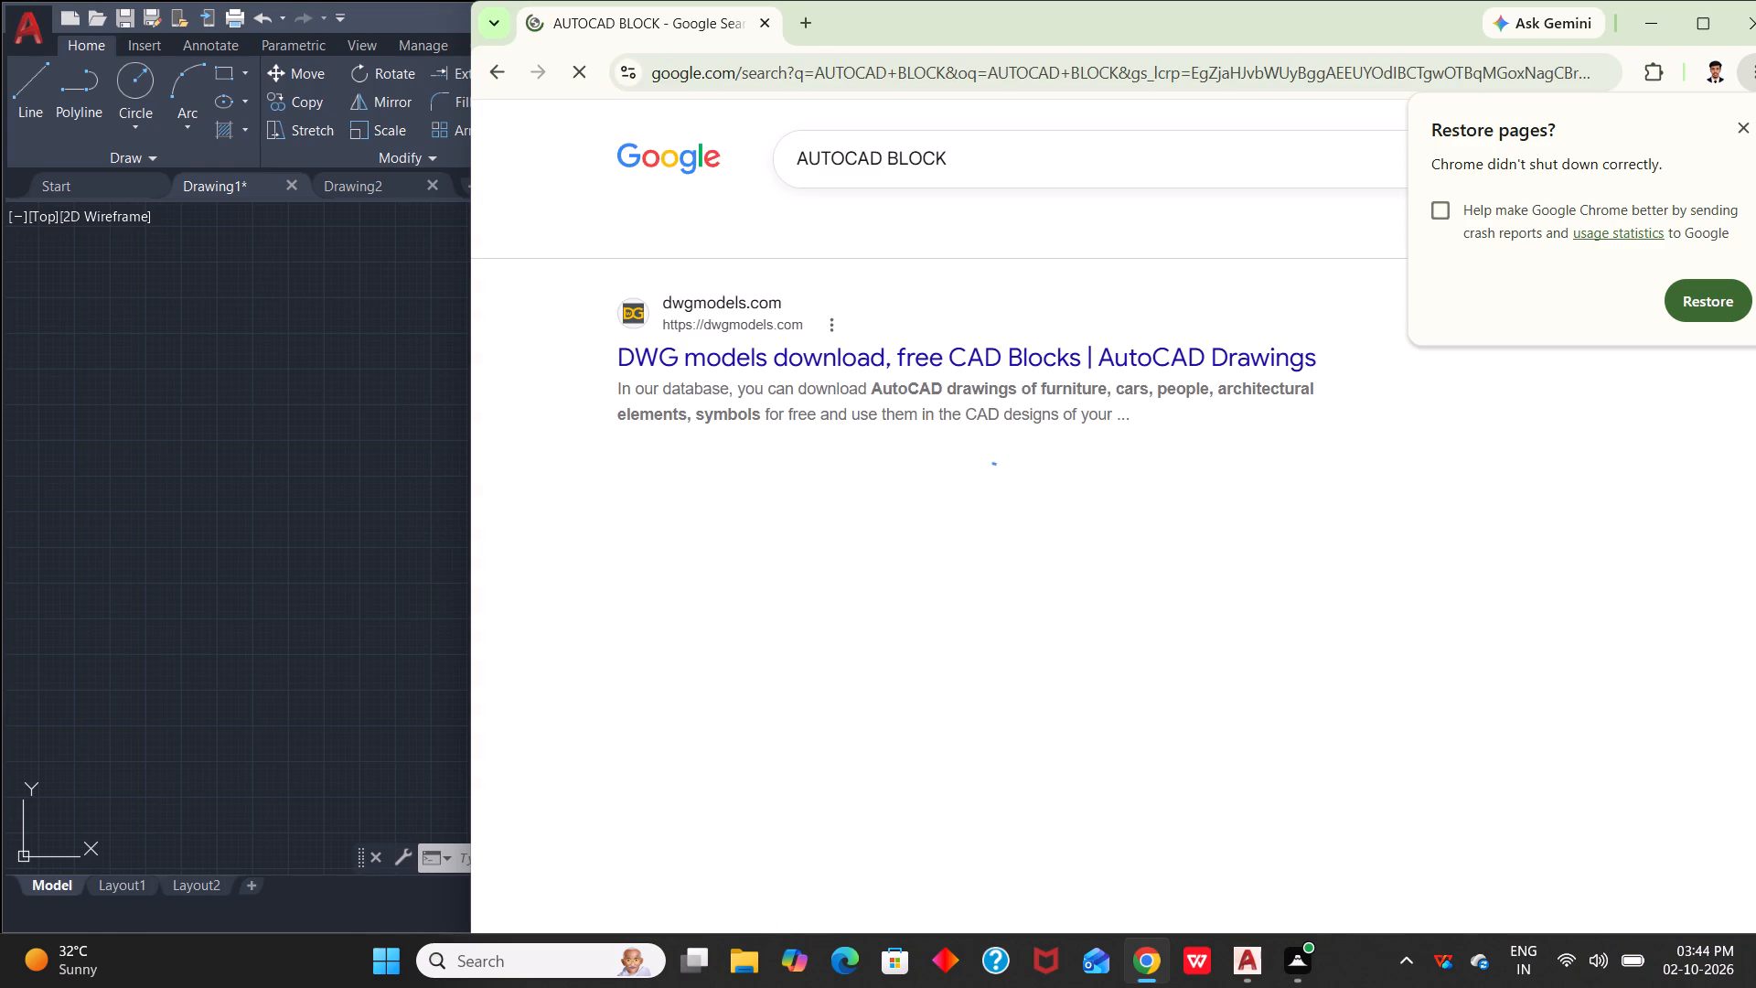
scroll(845, 556, "down", 2)
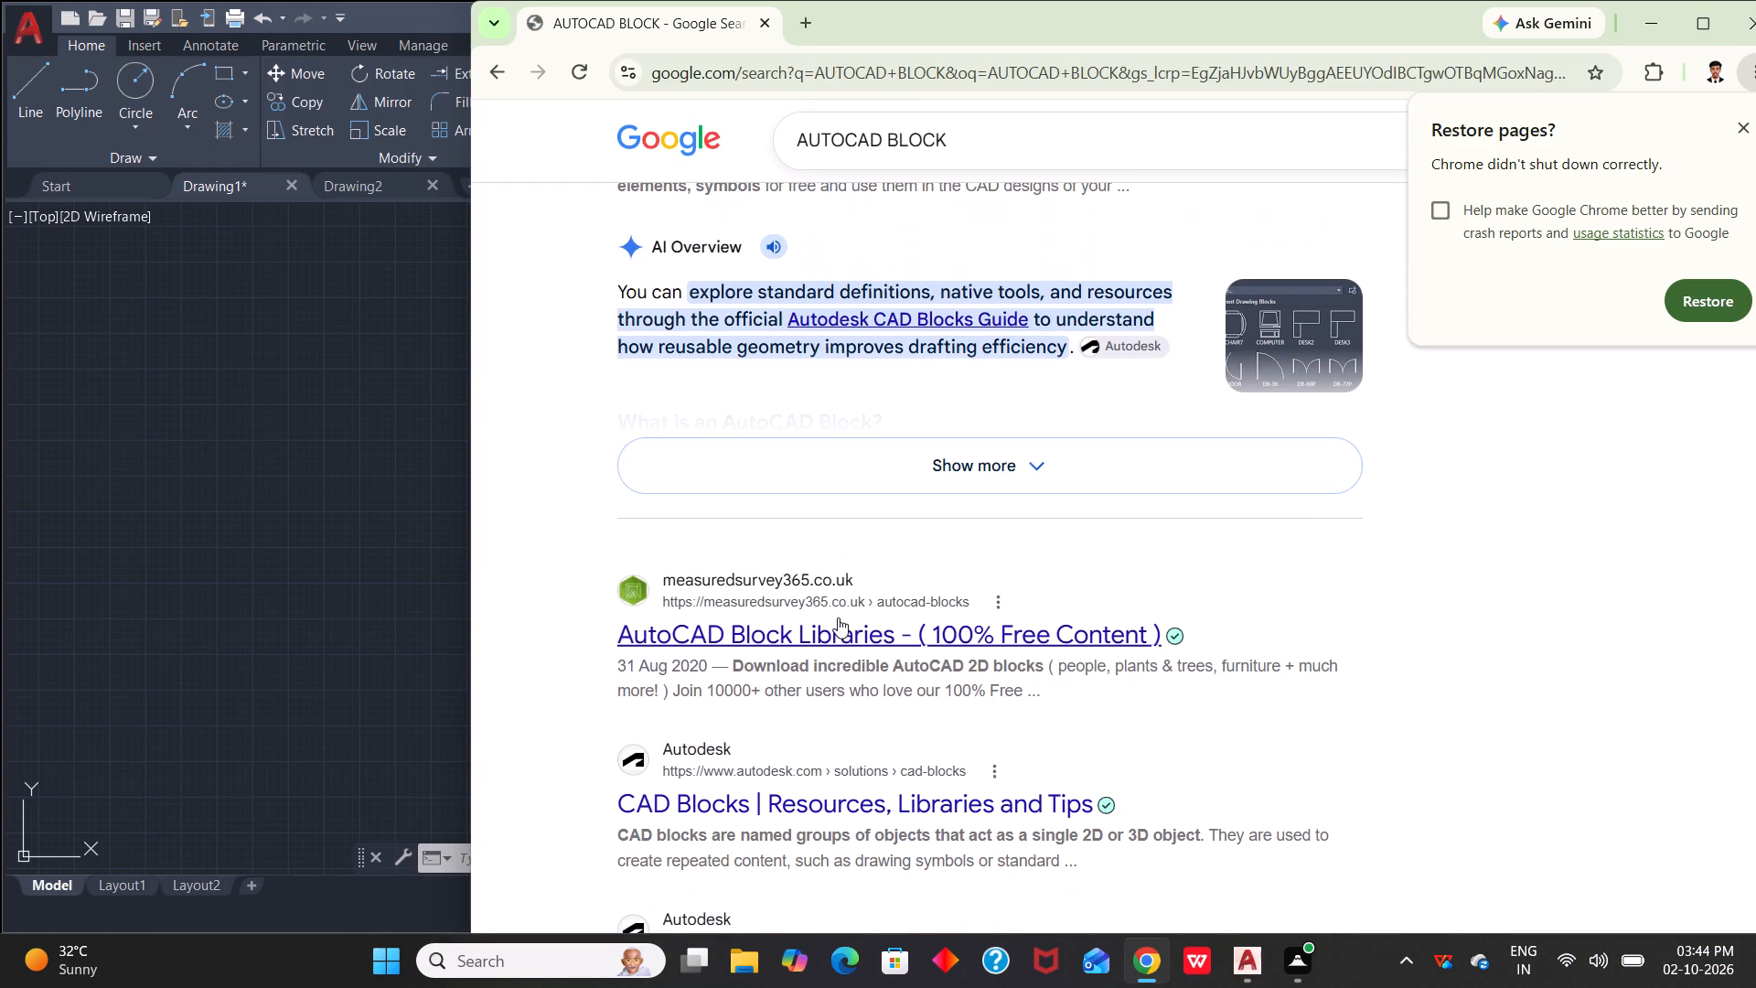
left_click(872, 628)
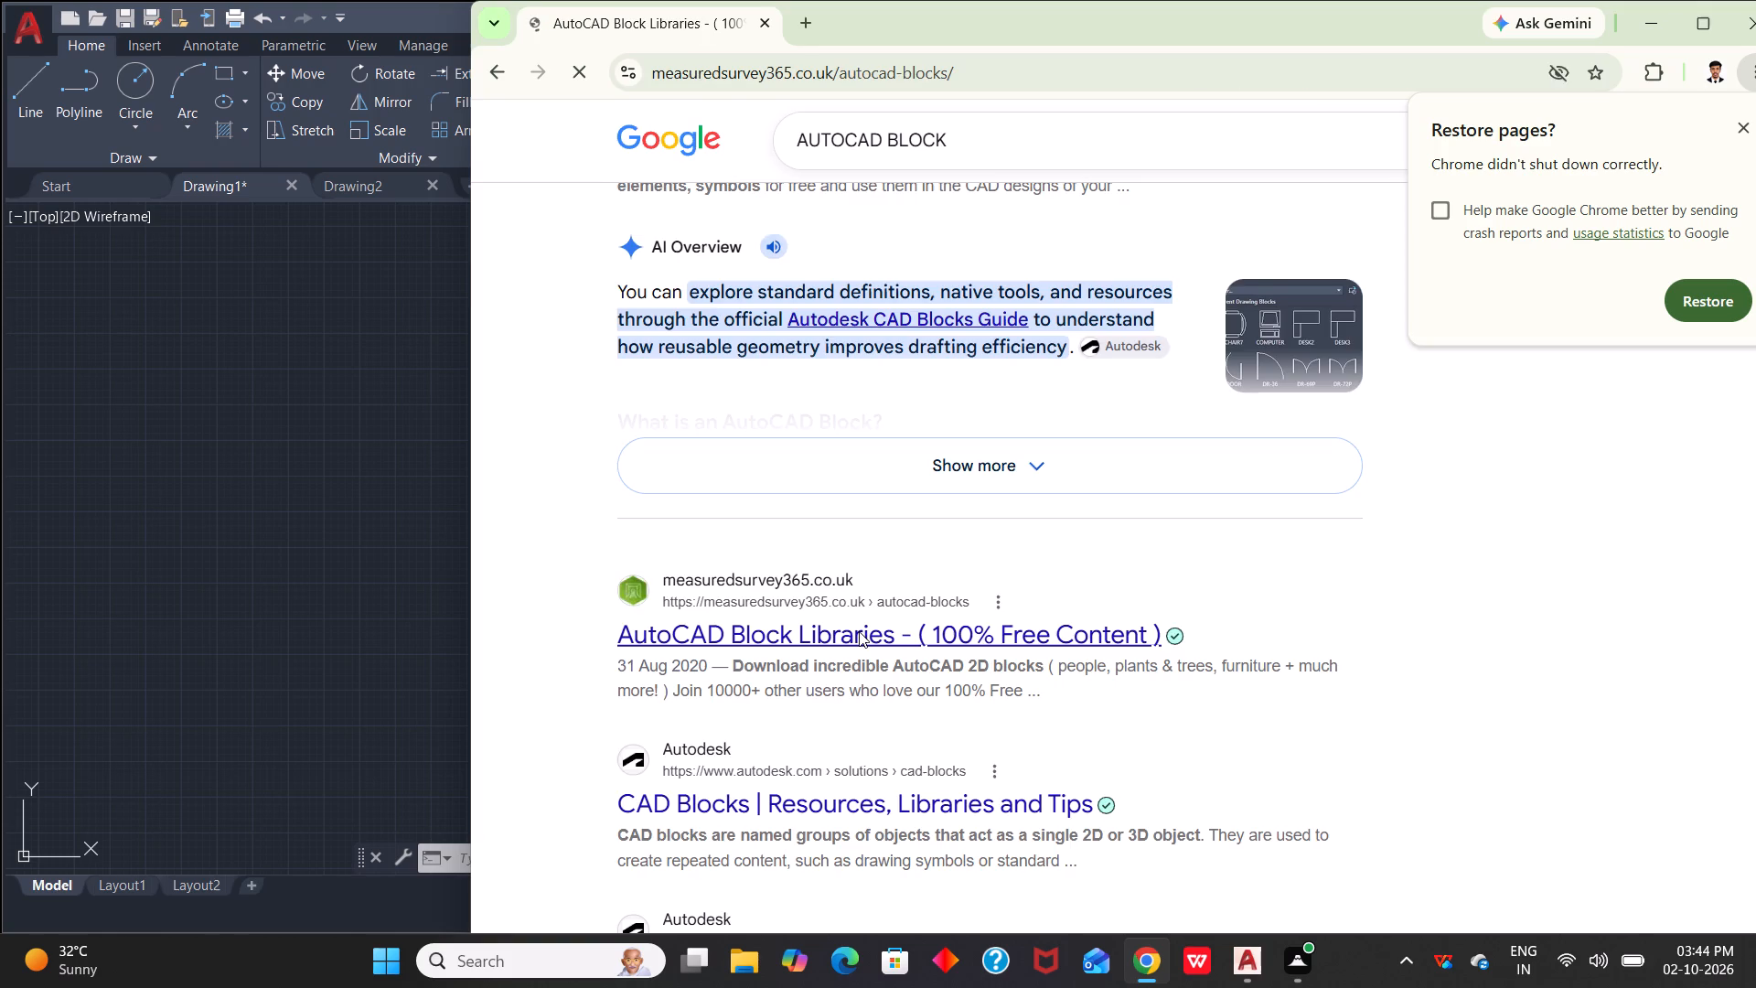
Download the Large collection of furniture for AutoCAD#1 from the block library page.
scroll(1090, 624, "down", 4)
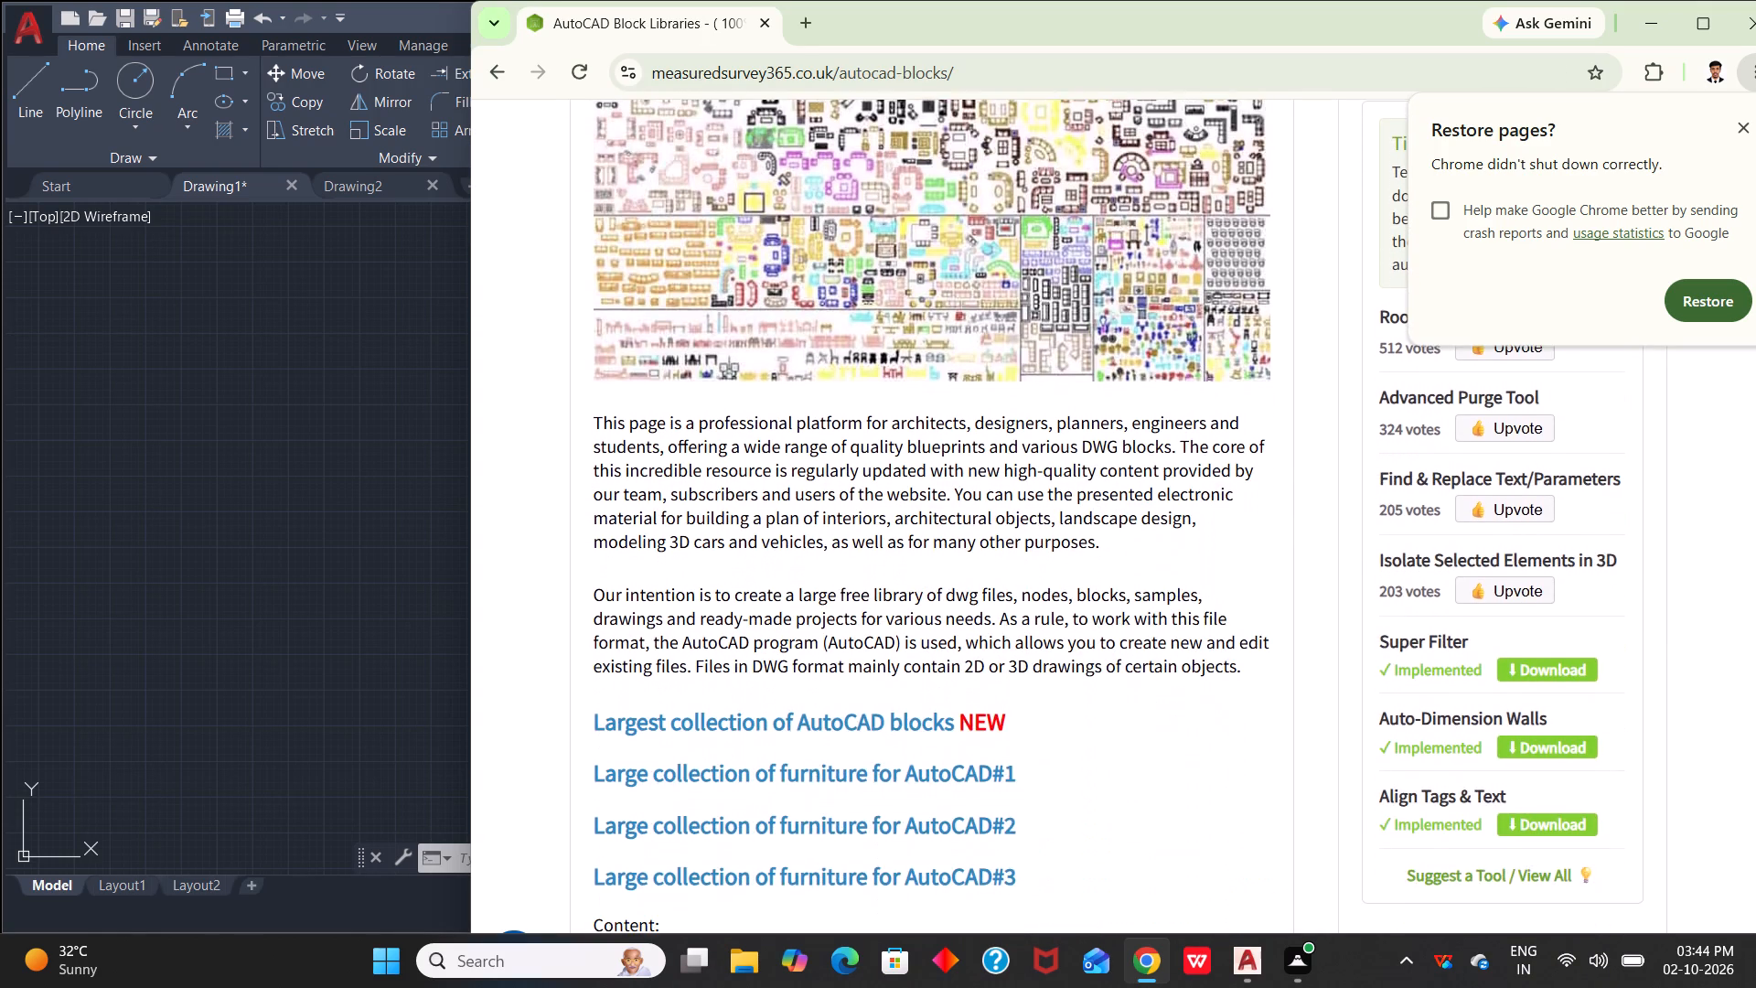
scroll(1090, 624, "down", 1)
scroll(1090, 624, "up", 3)
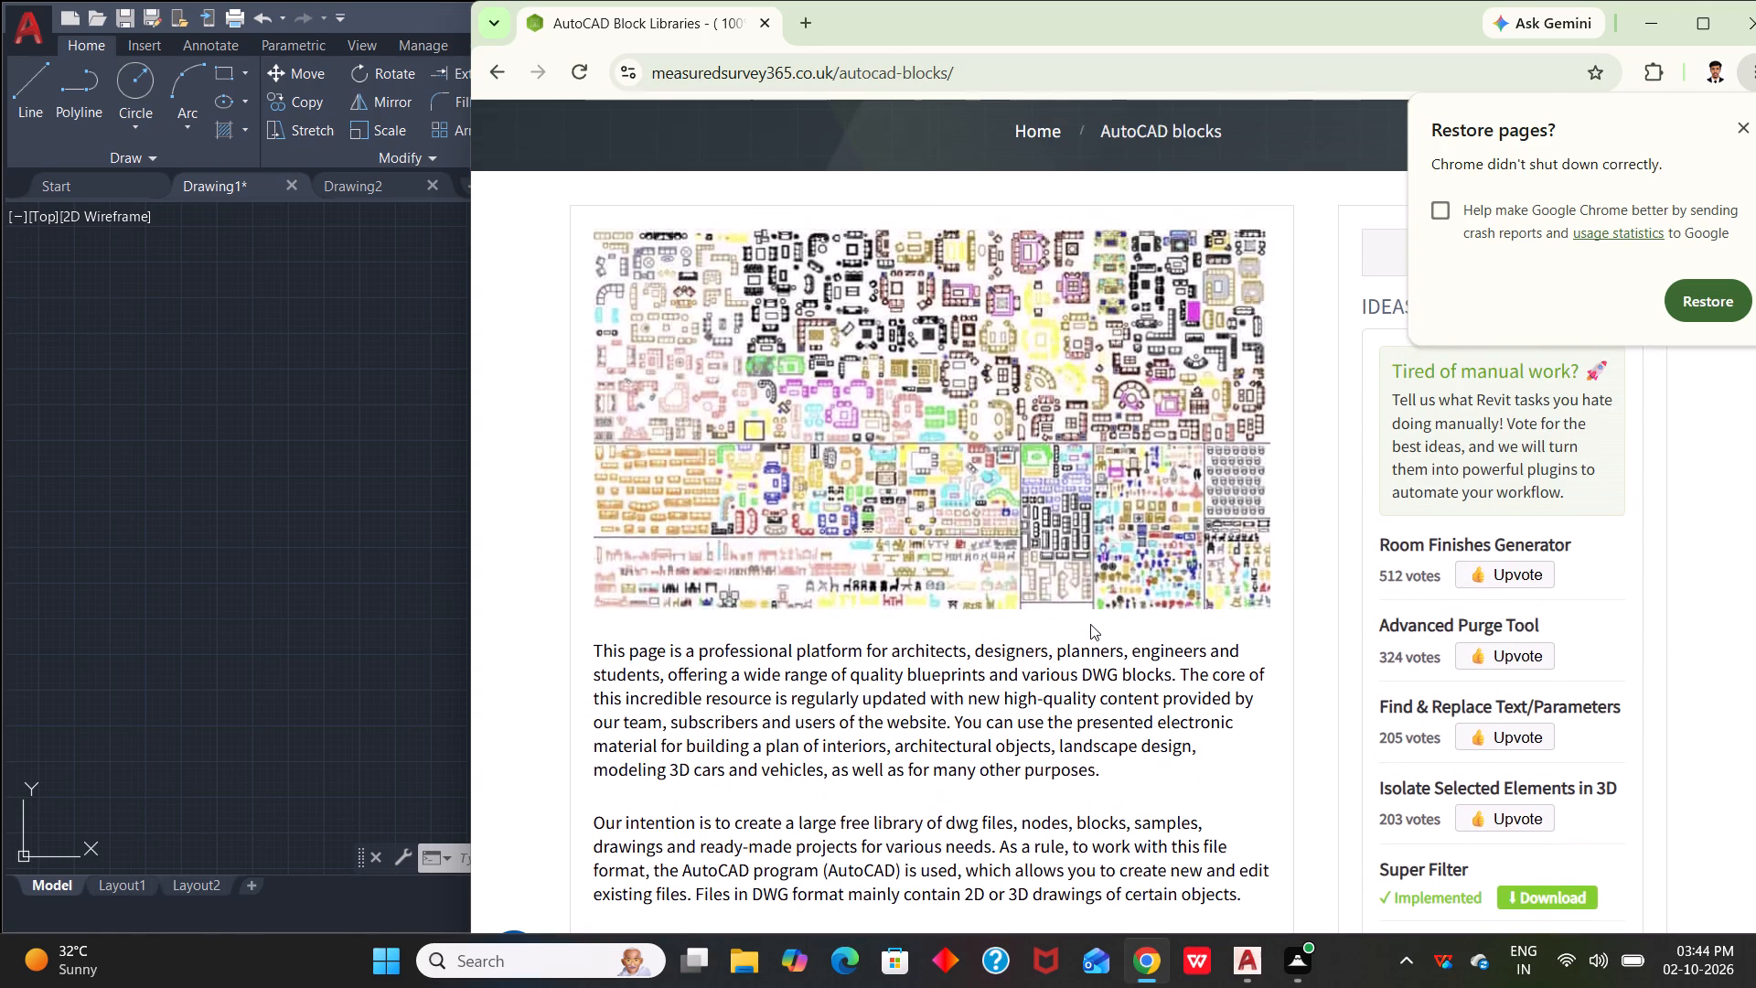
scroll(1159, 561, "down", 8)
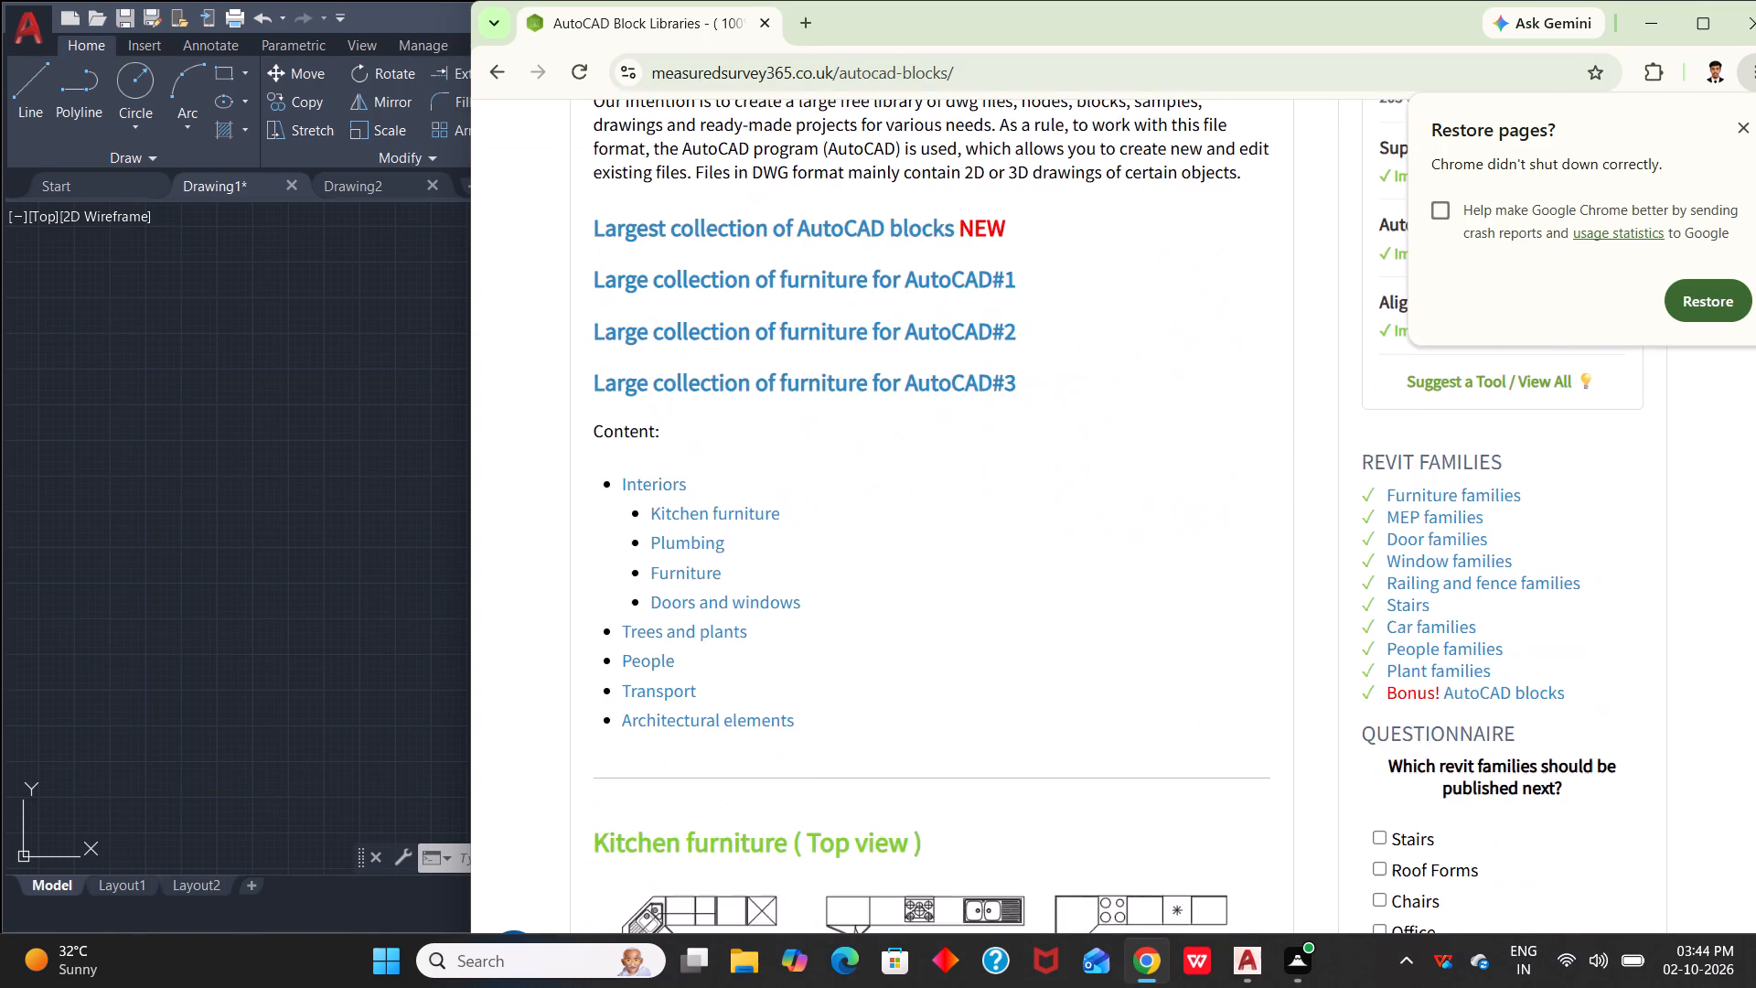
scroll(1157, 561, "down", 3)
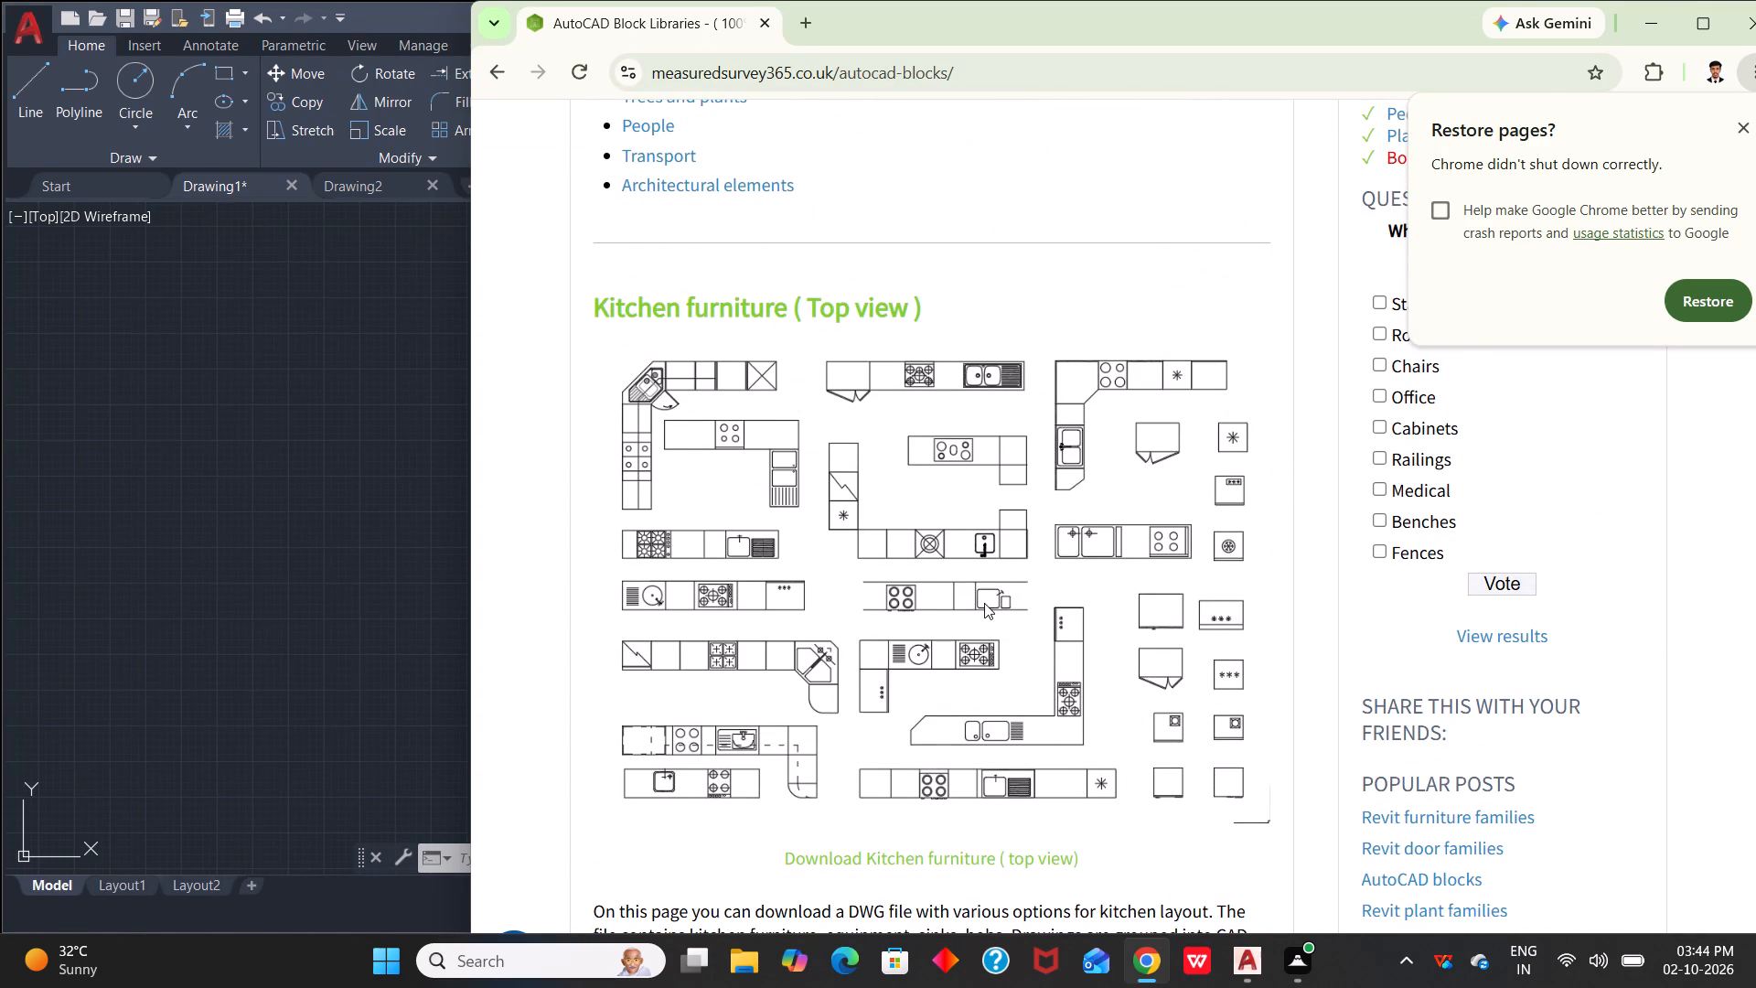
scroll(1085, 603, "down", 10)
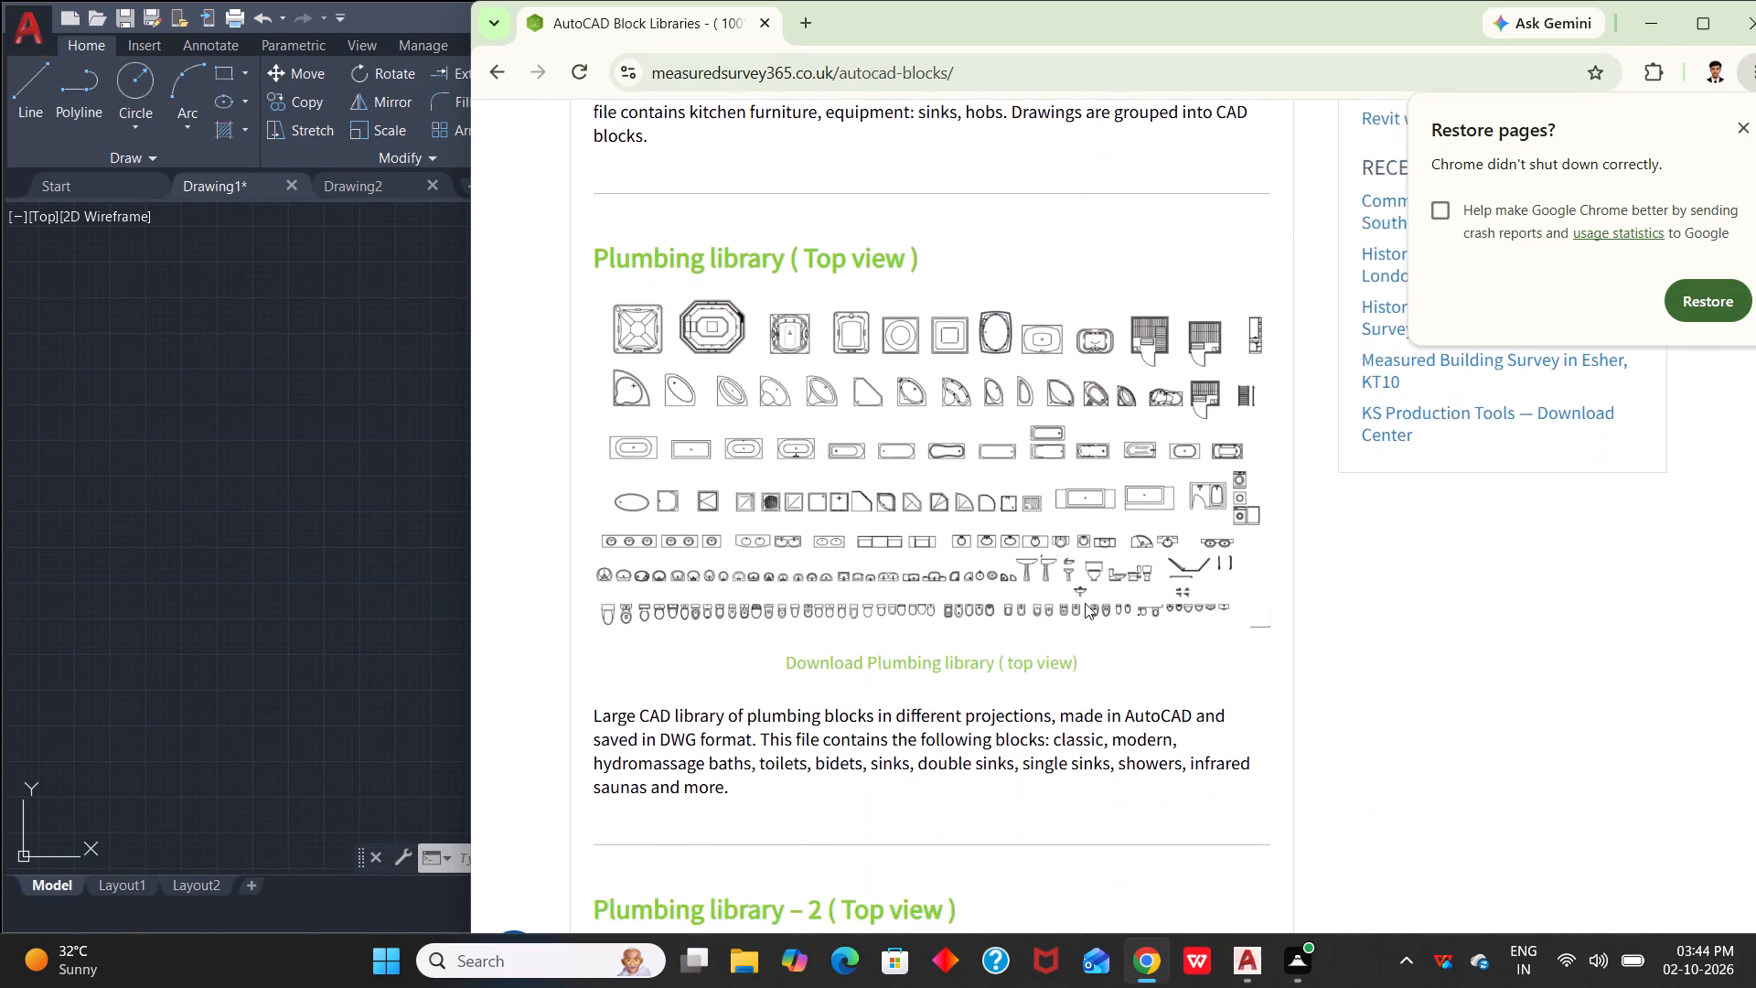
scroll(1085, 603, "down", 10)
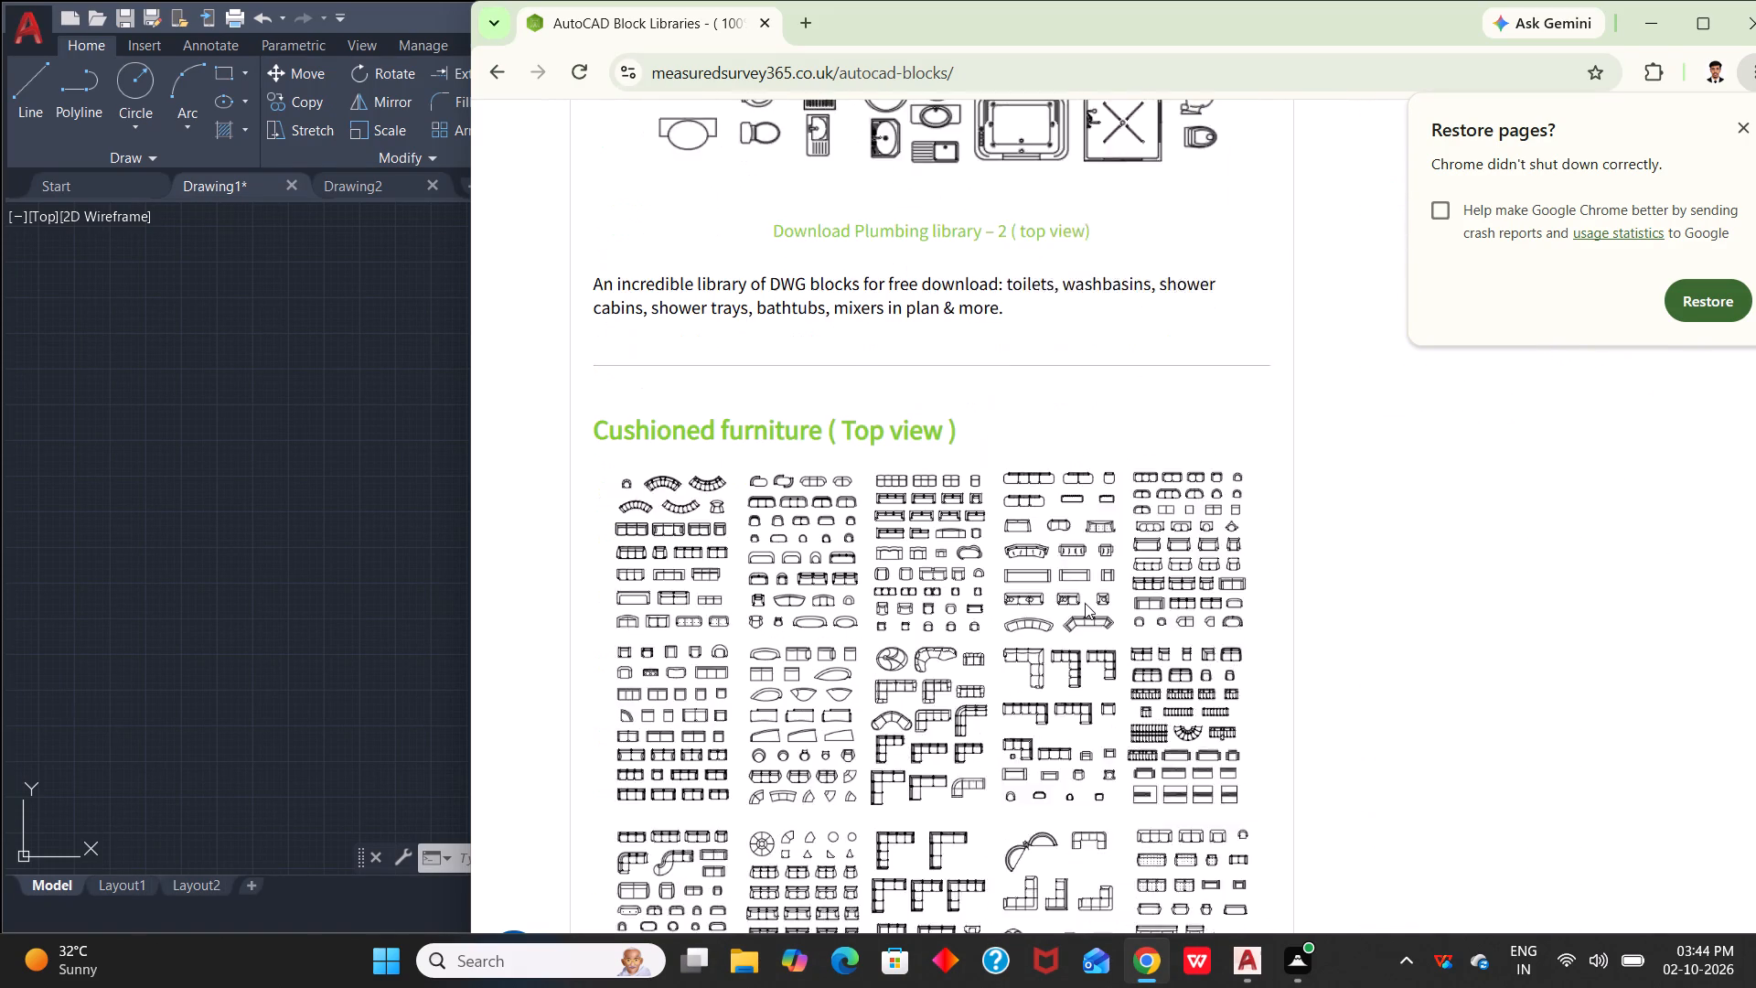
scroll(1085, 603, "down", 1)
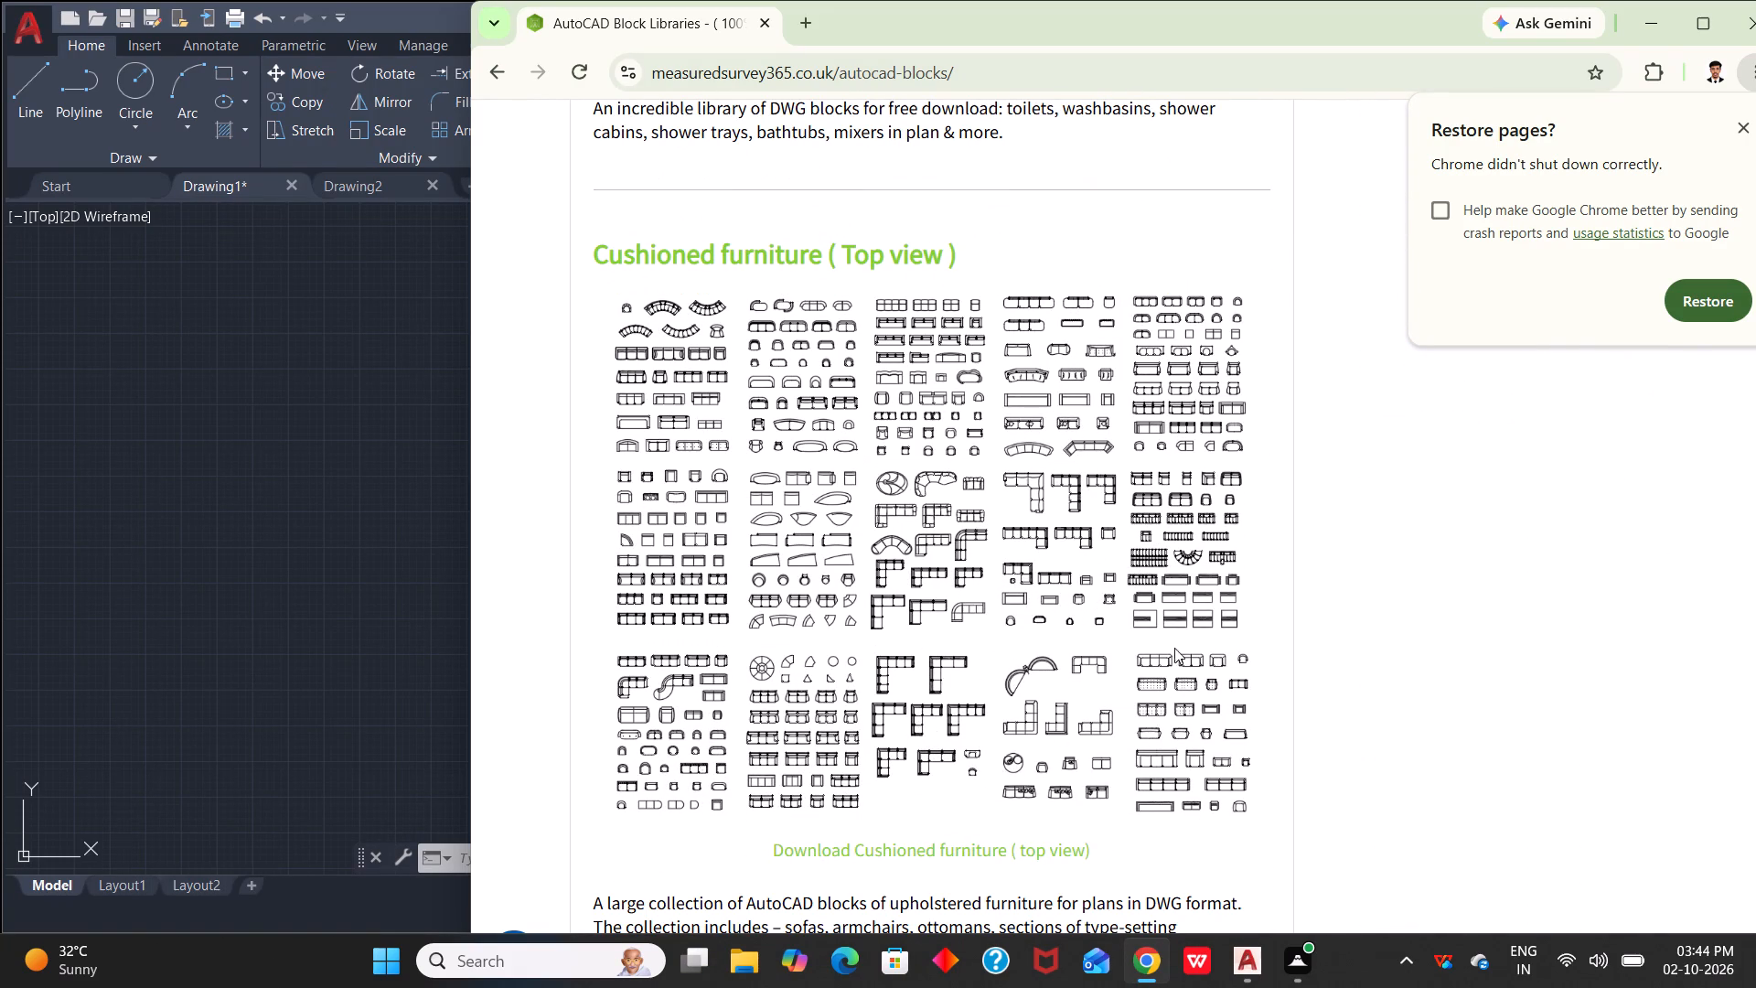
scroll(937, 648, "down", 6)
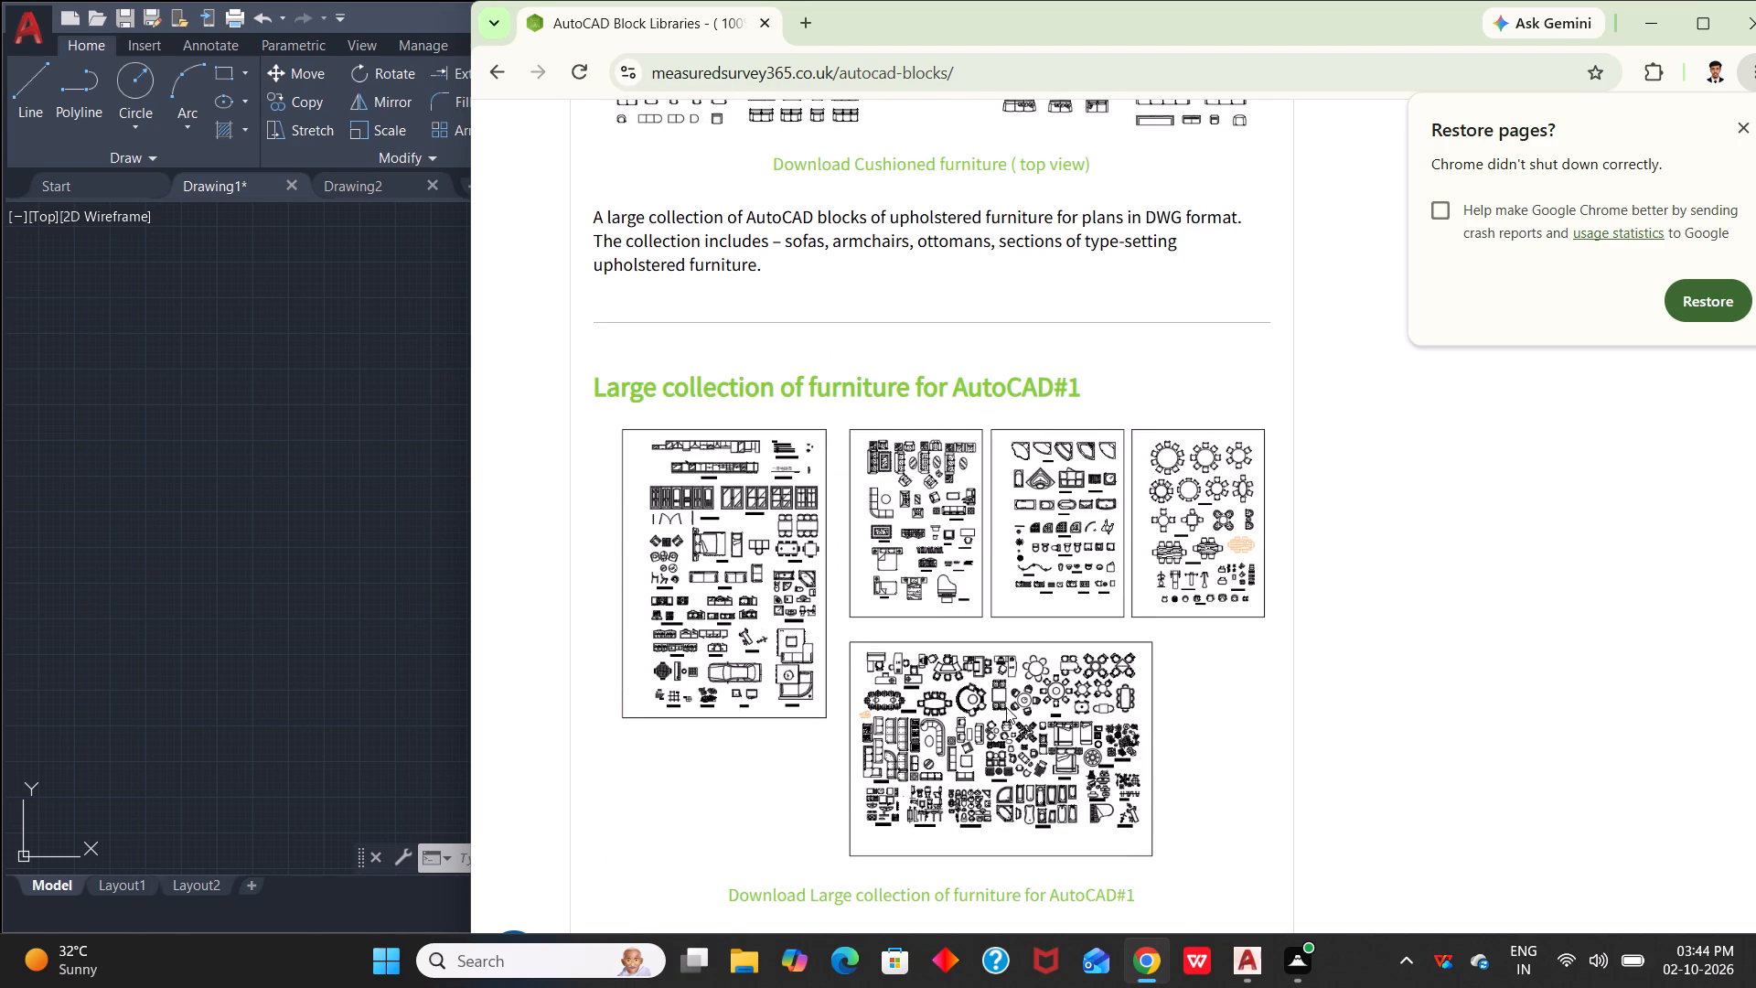
scroll(692, 559, "up", 2)
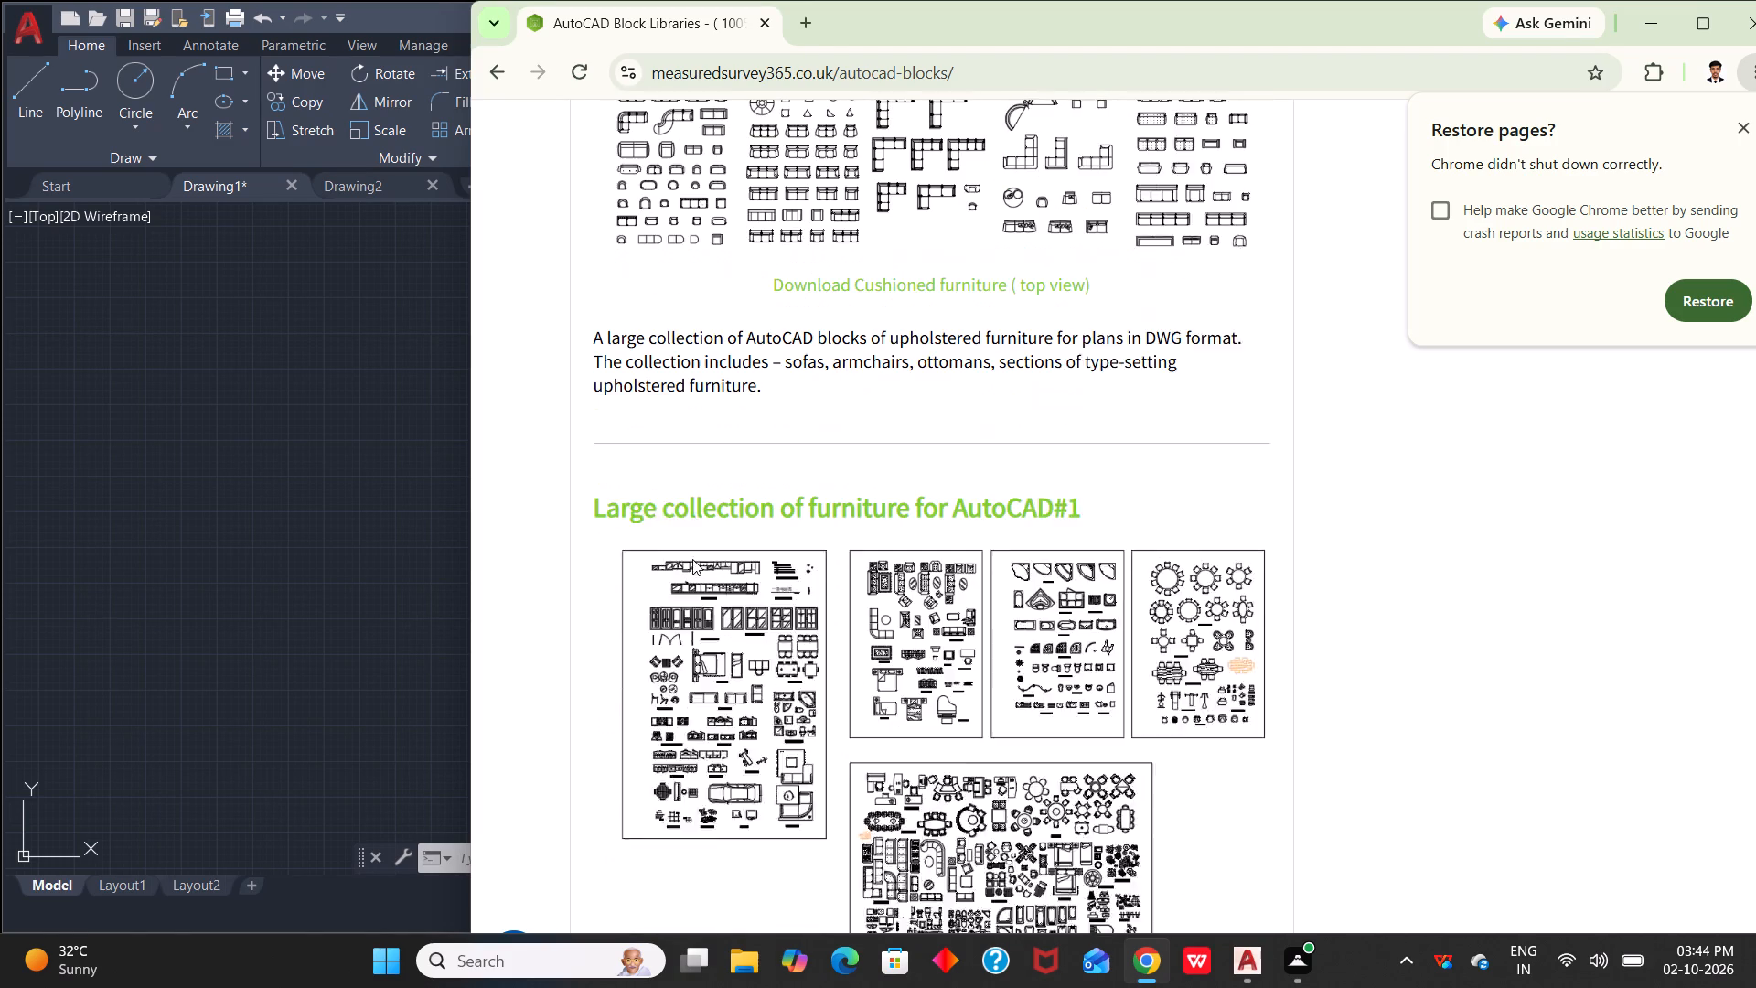
scroll(710, 640, "down", 5)
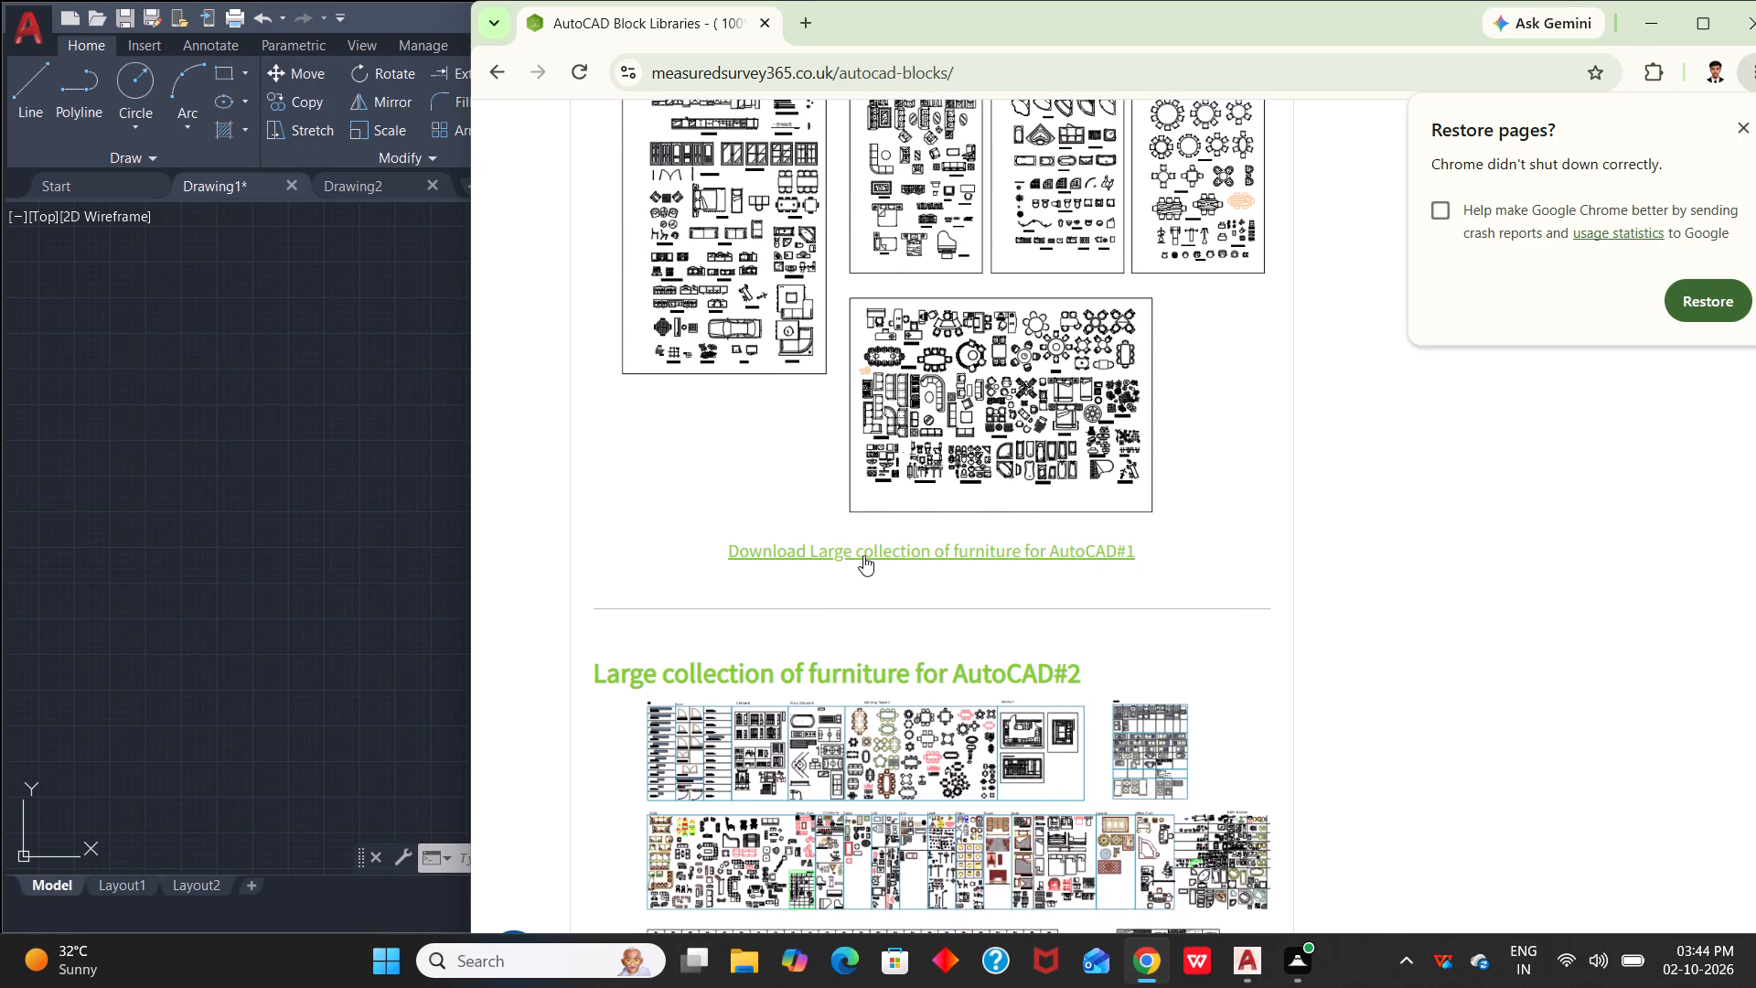
left_click(863, 555)
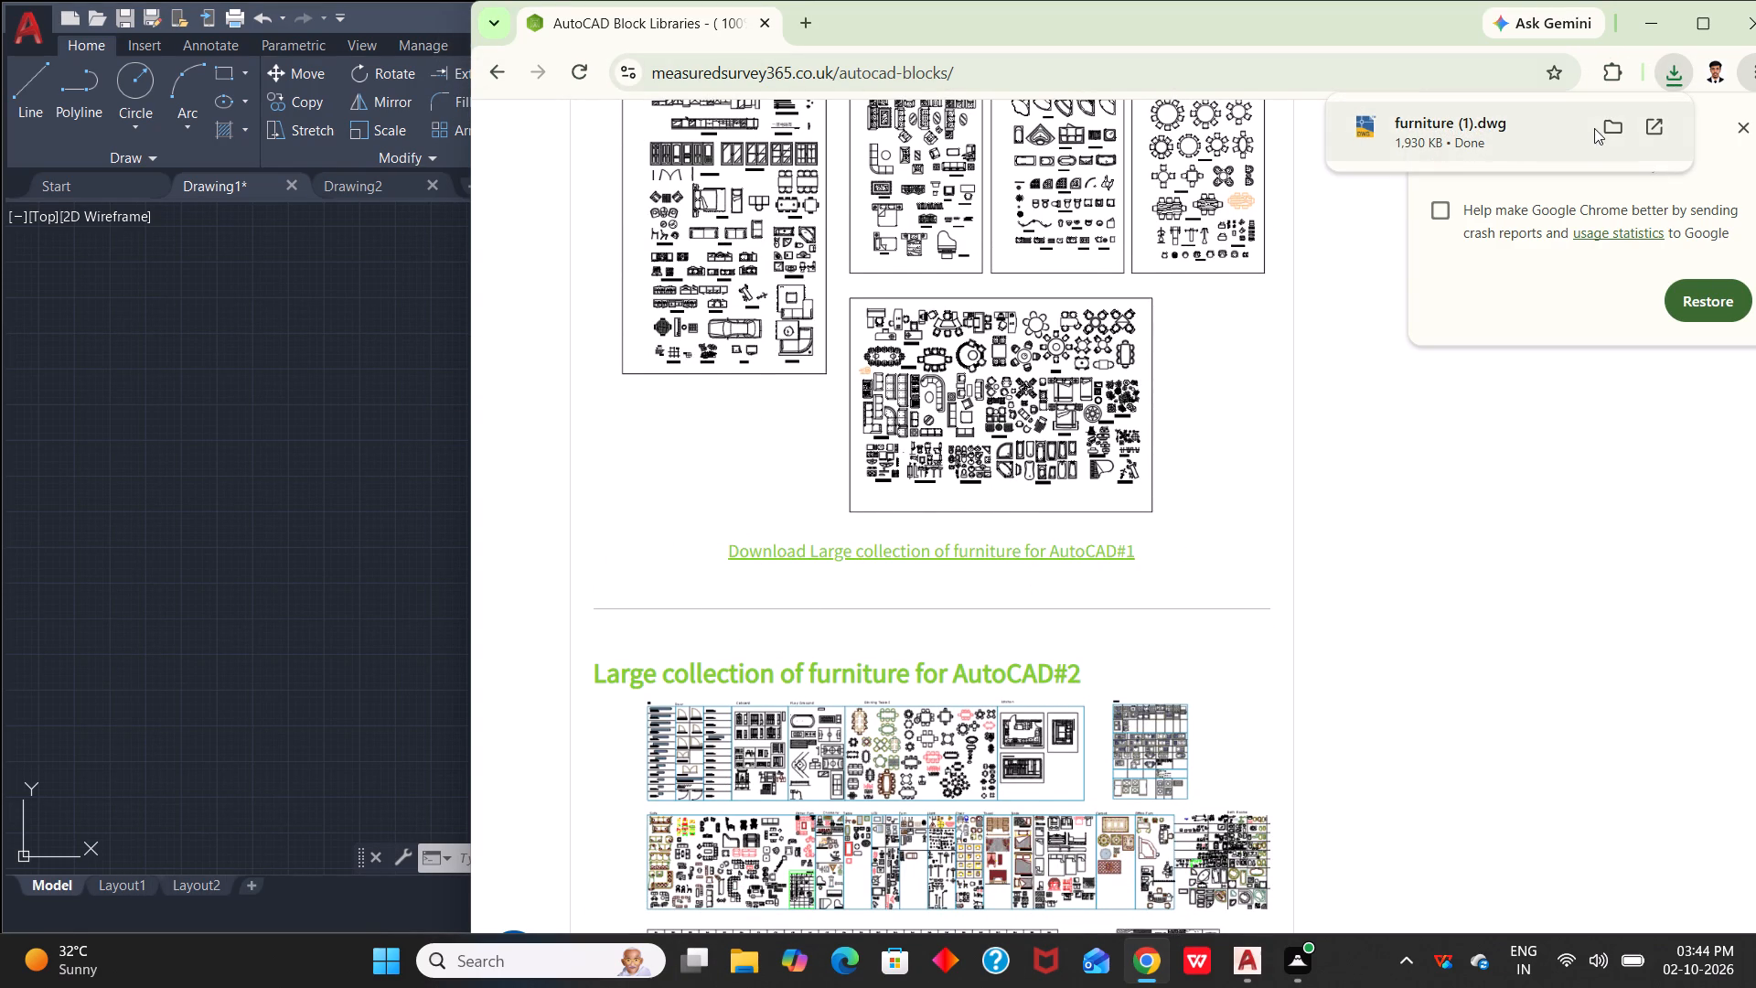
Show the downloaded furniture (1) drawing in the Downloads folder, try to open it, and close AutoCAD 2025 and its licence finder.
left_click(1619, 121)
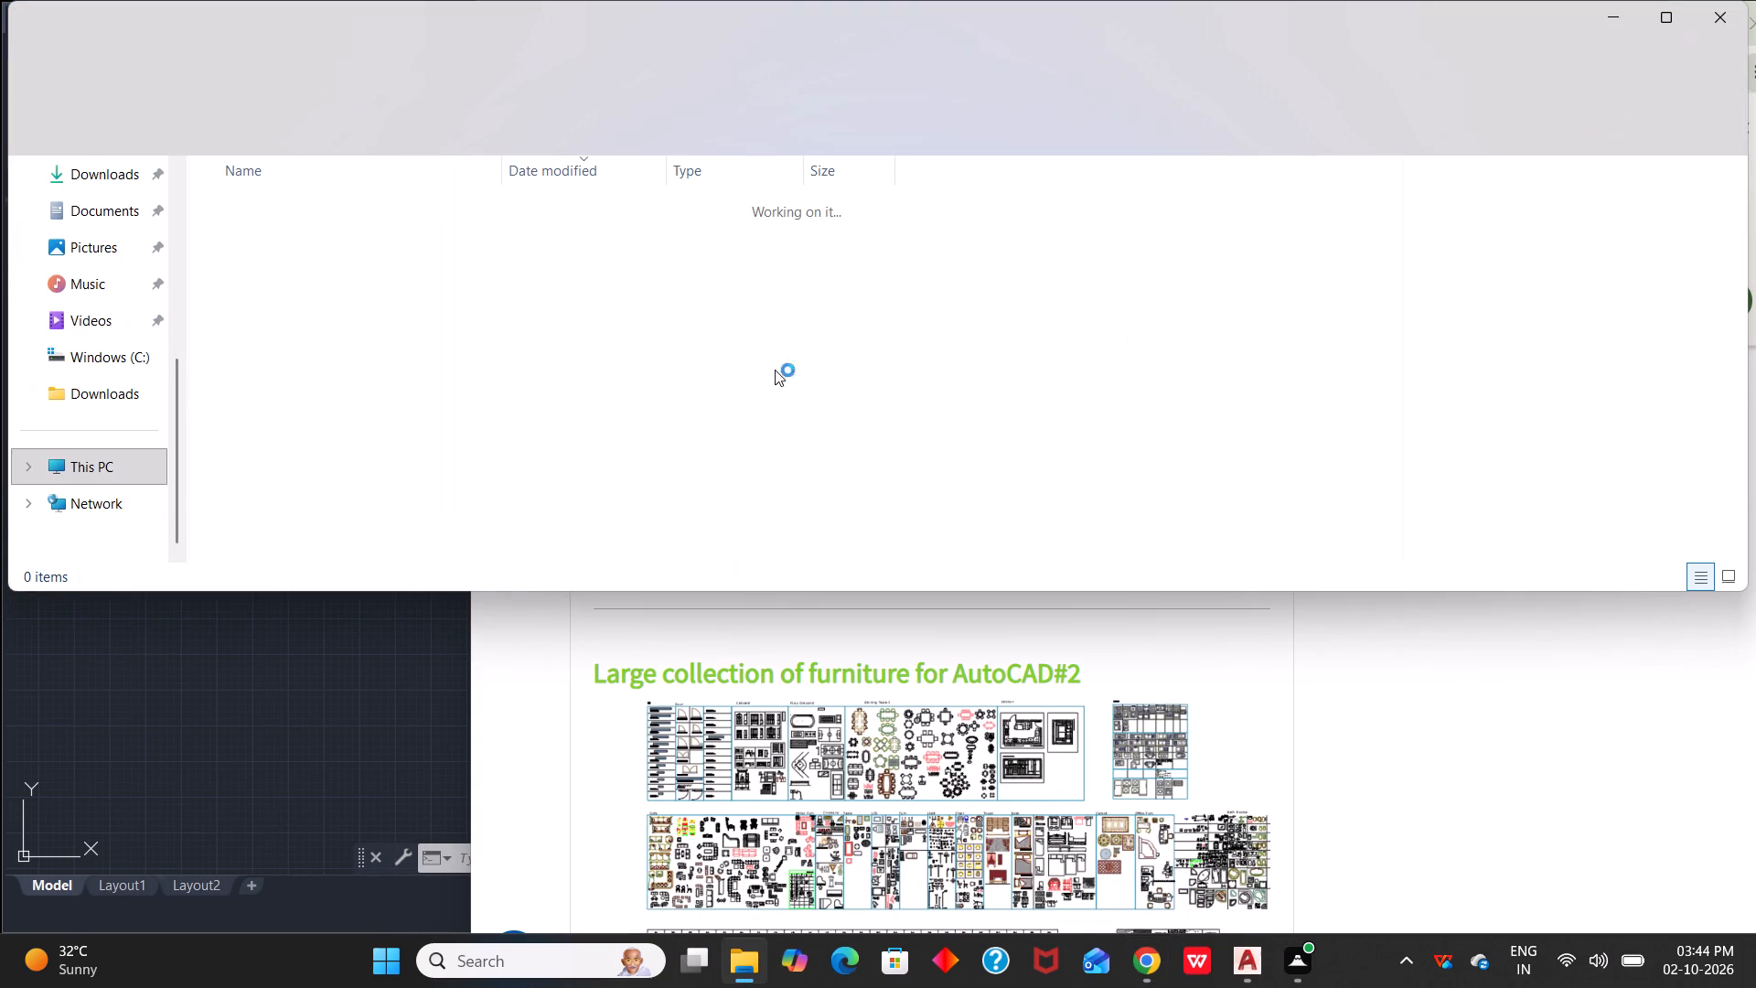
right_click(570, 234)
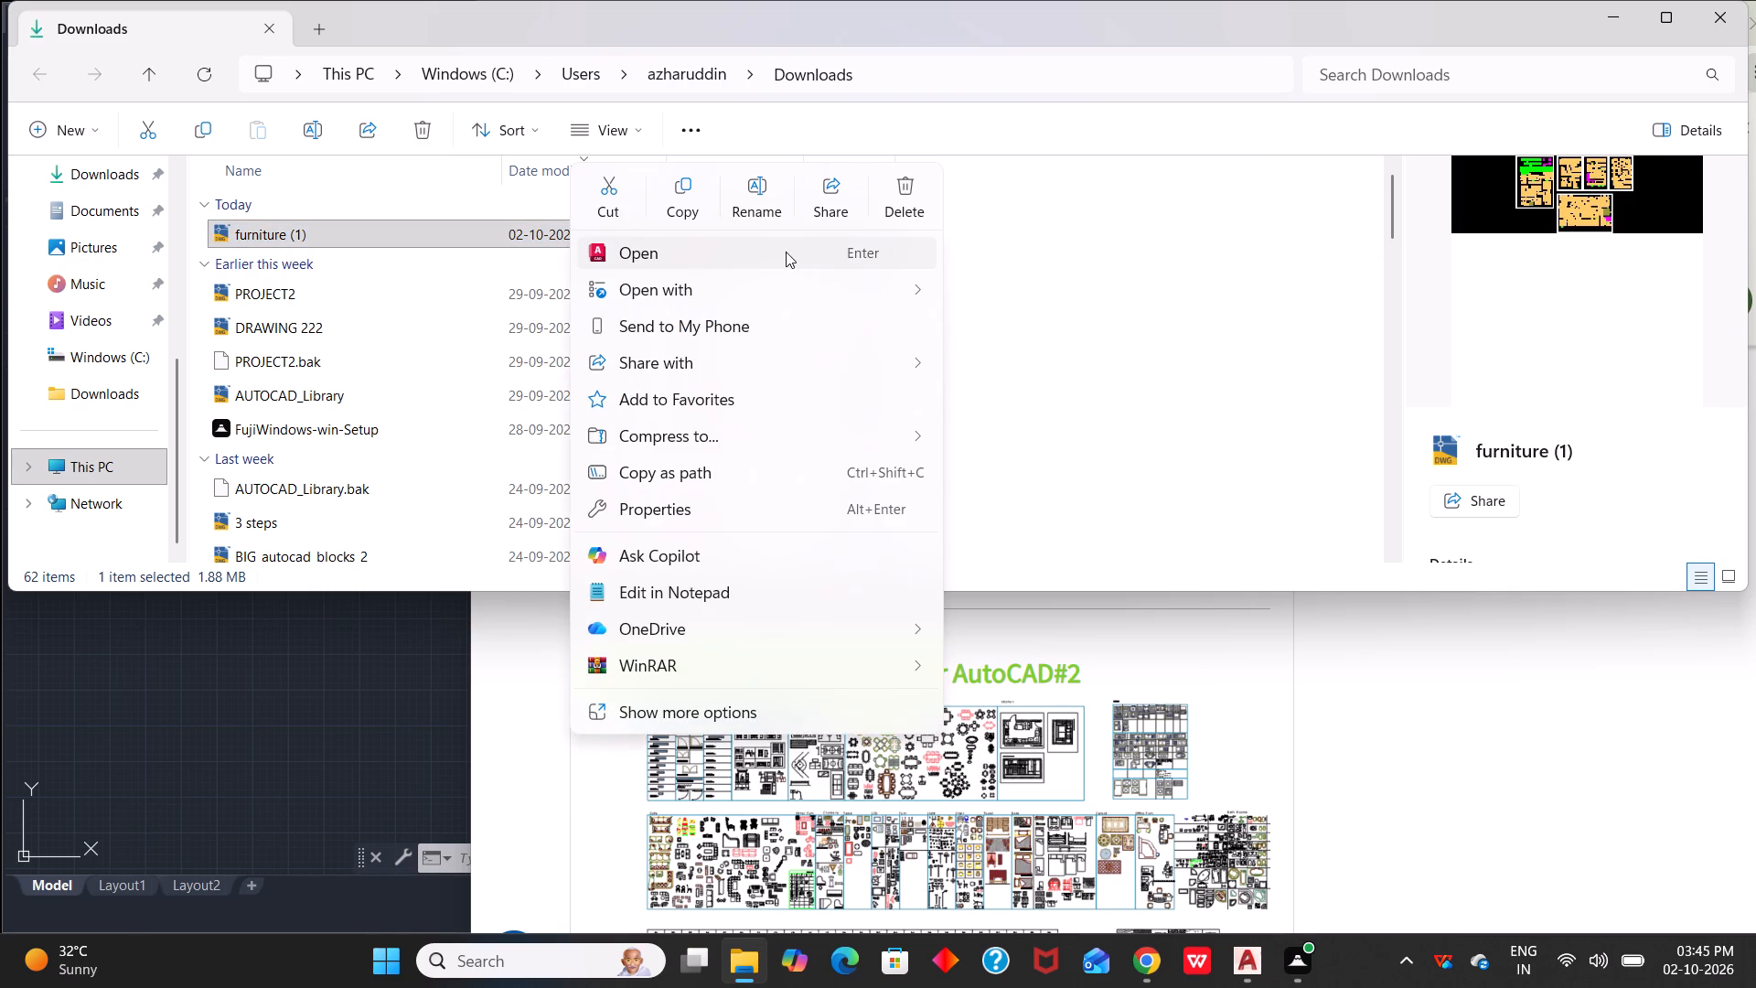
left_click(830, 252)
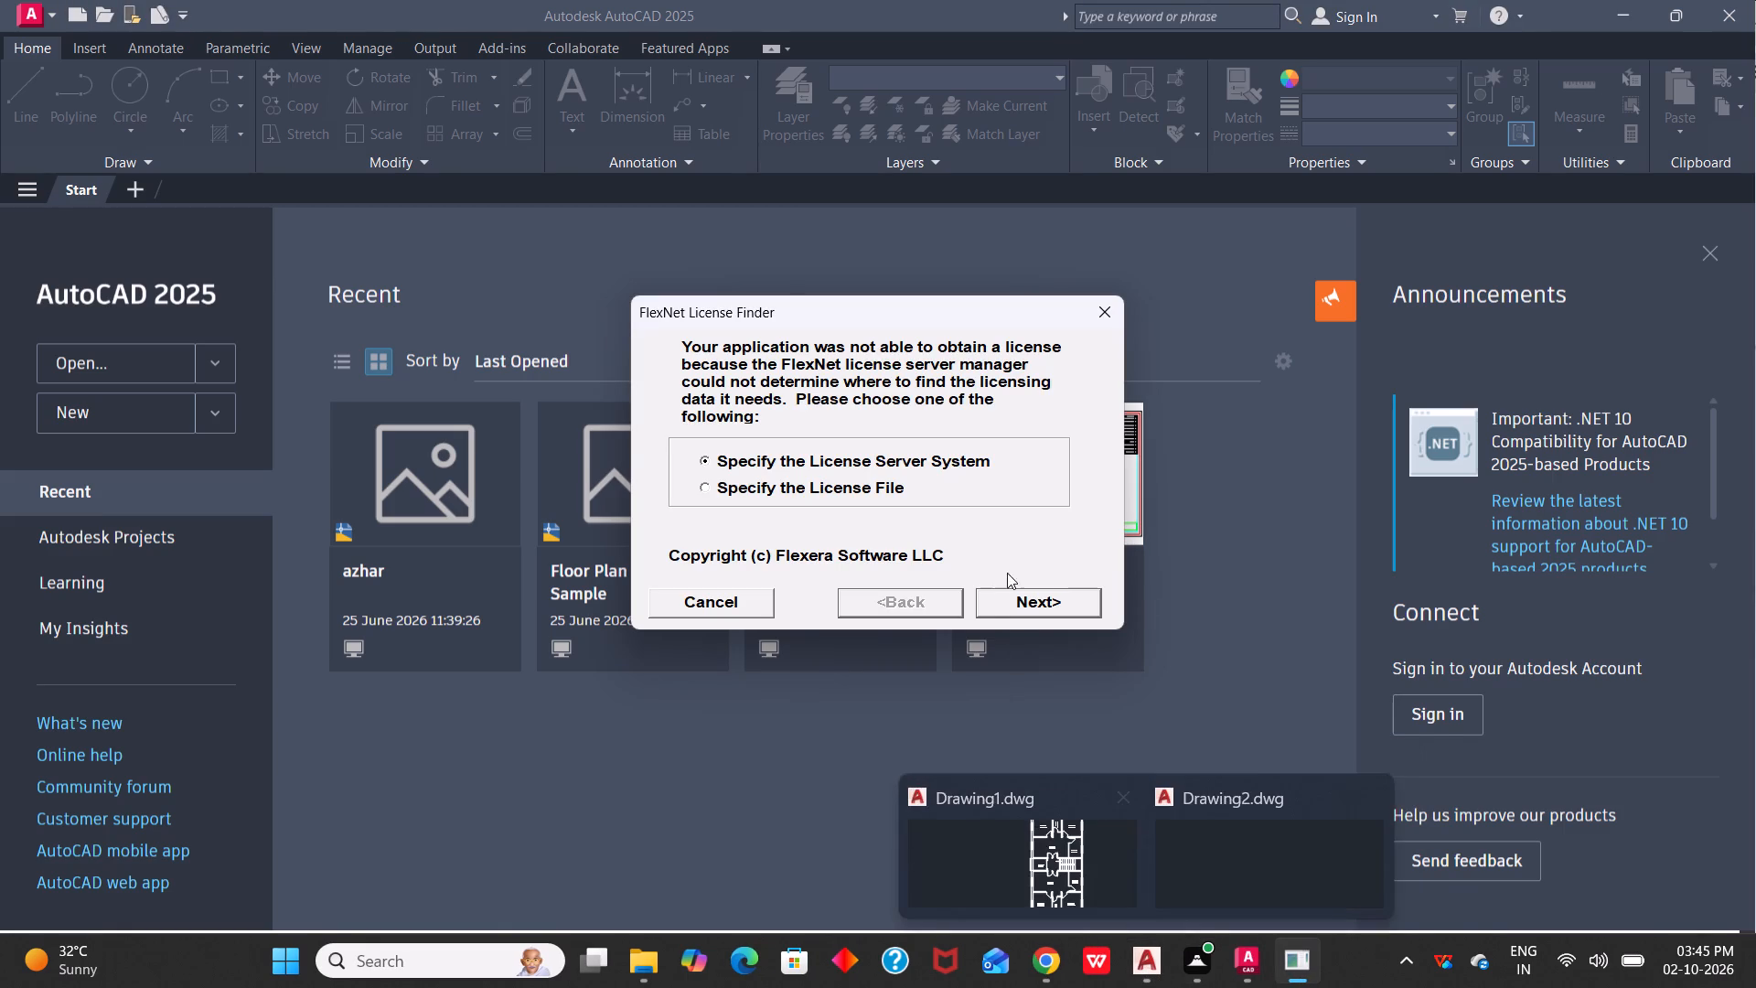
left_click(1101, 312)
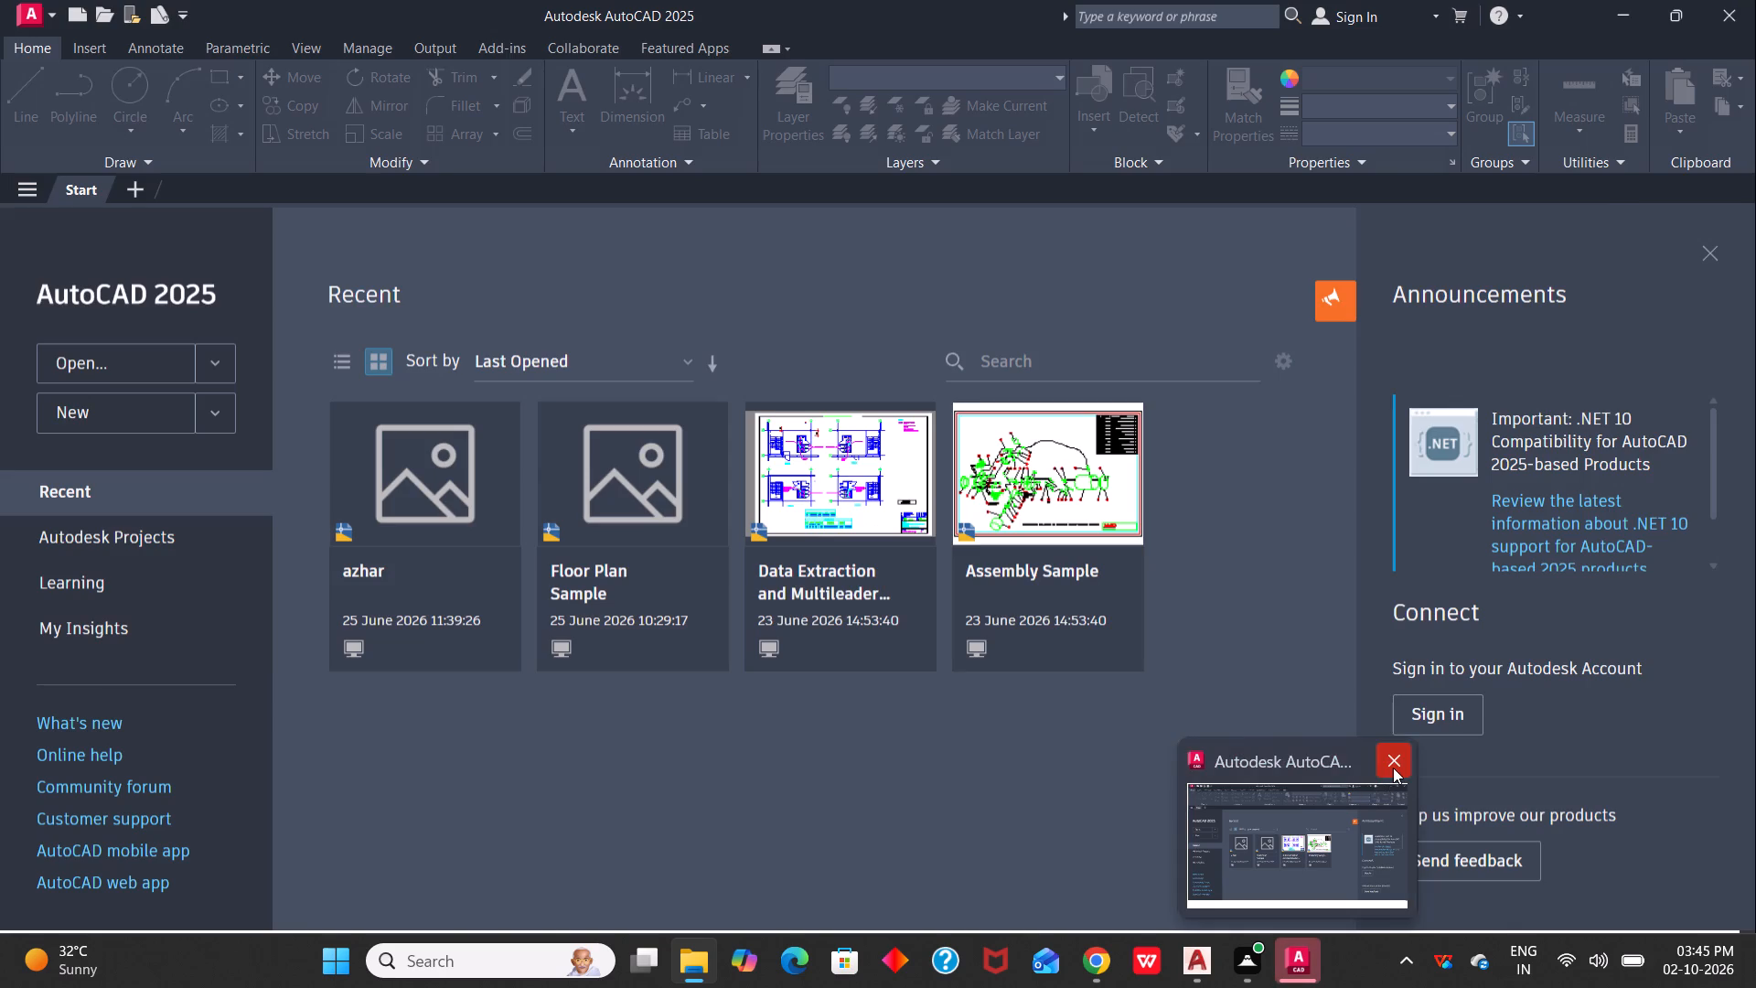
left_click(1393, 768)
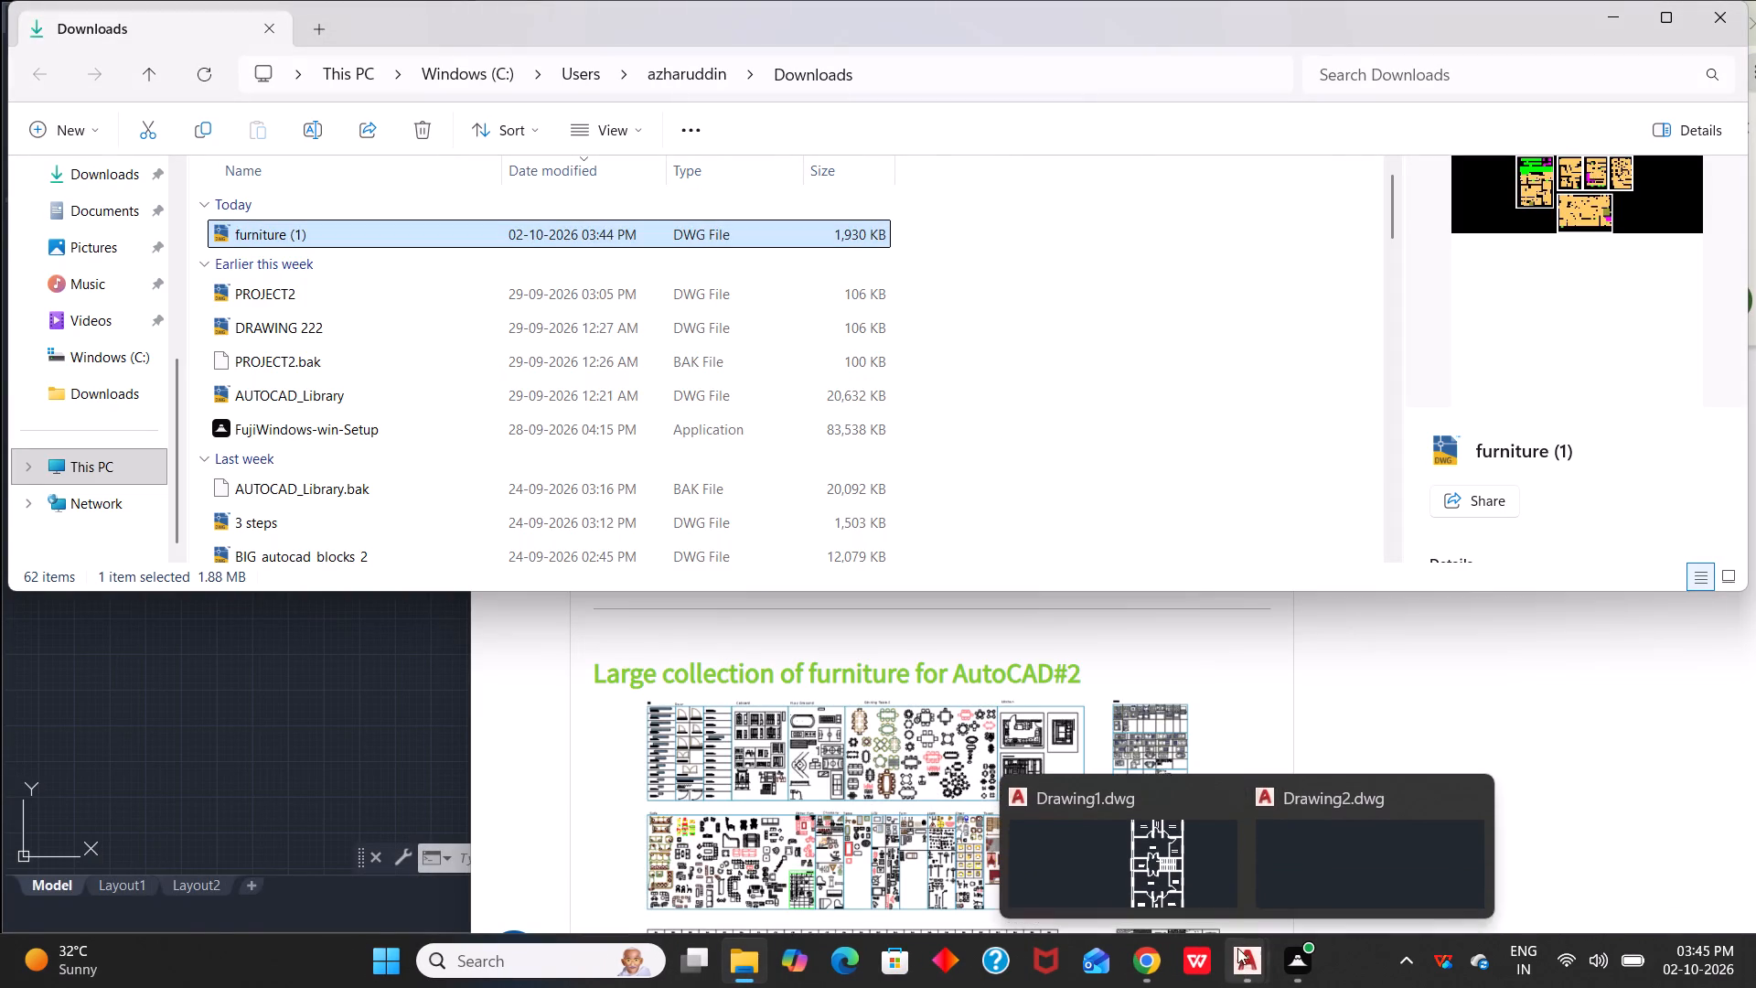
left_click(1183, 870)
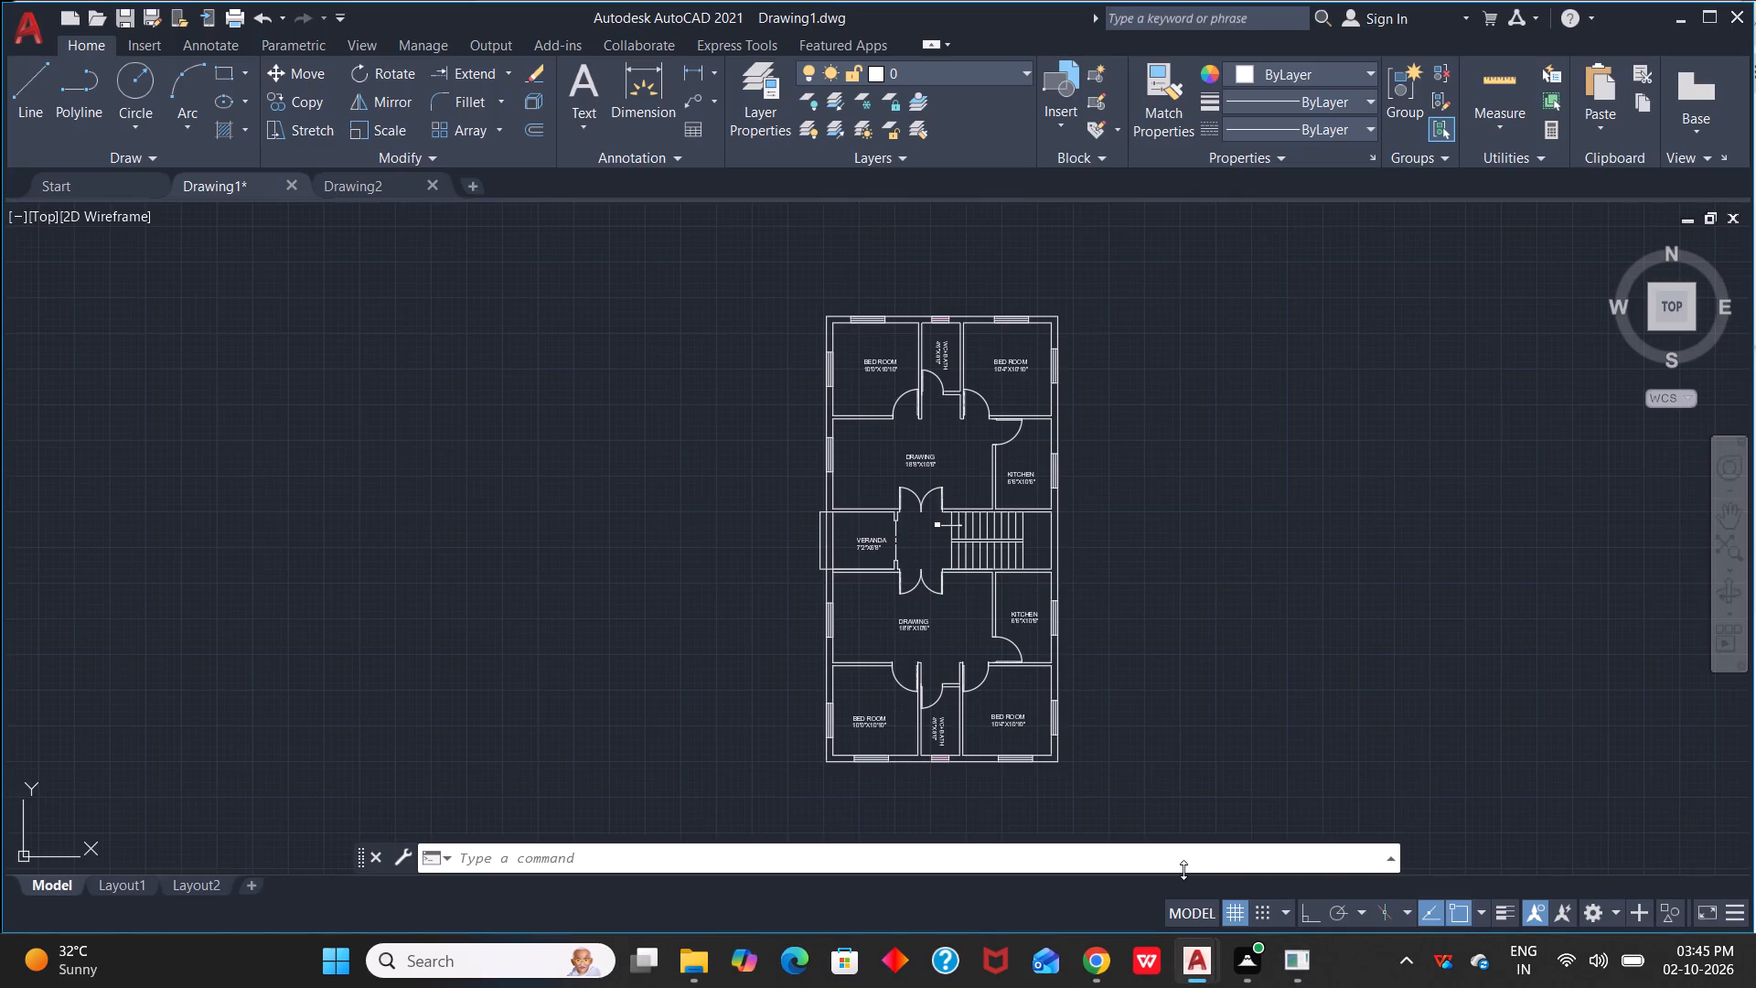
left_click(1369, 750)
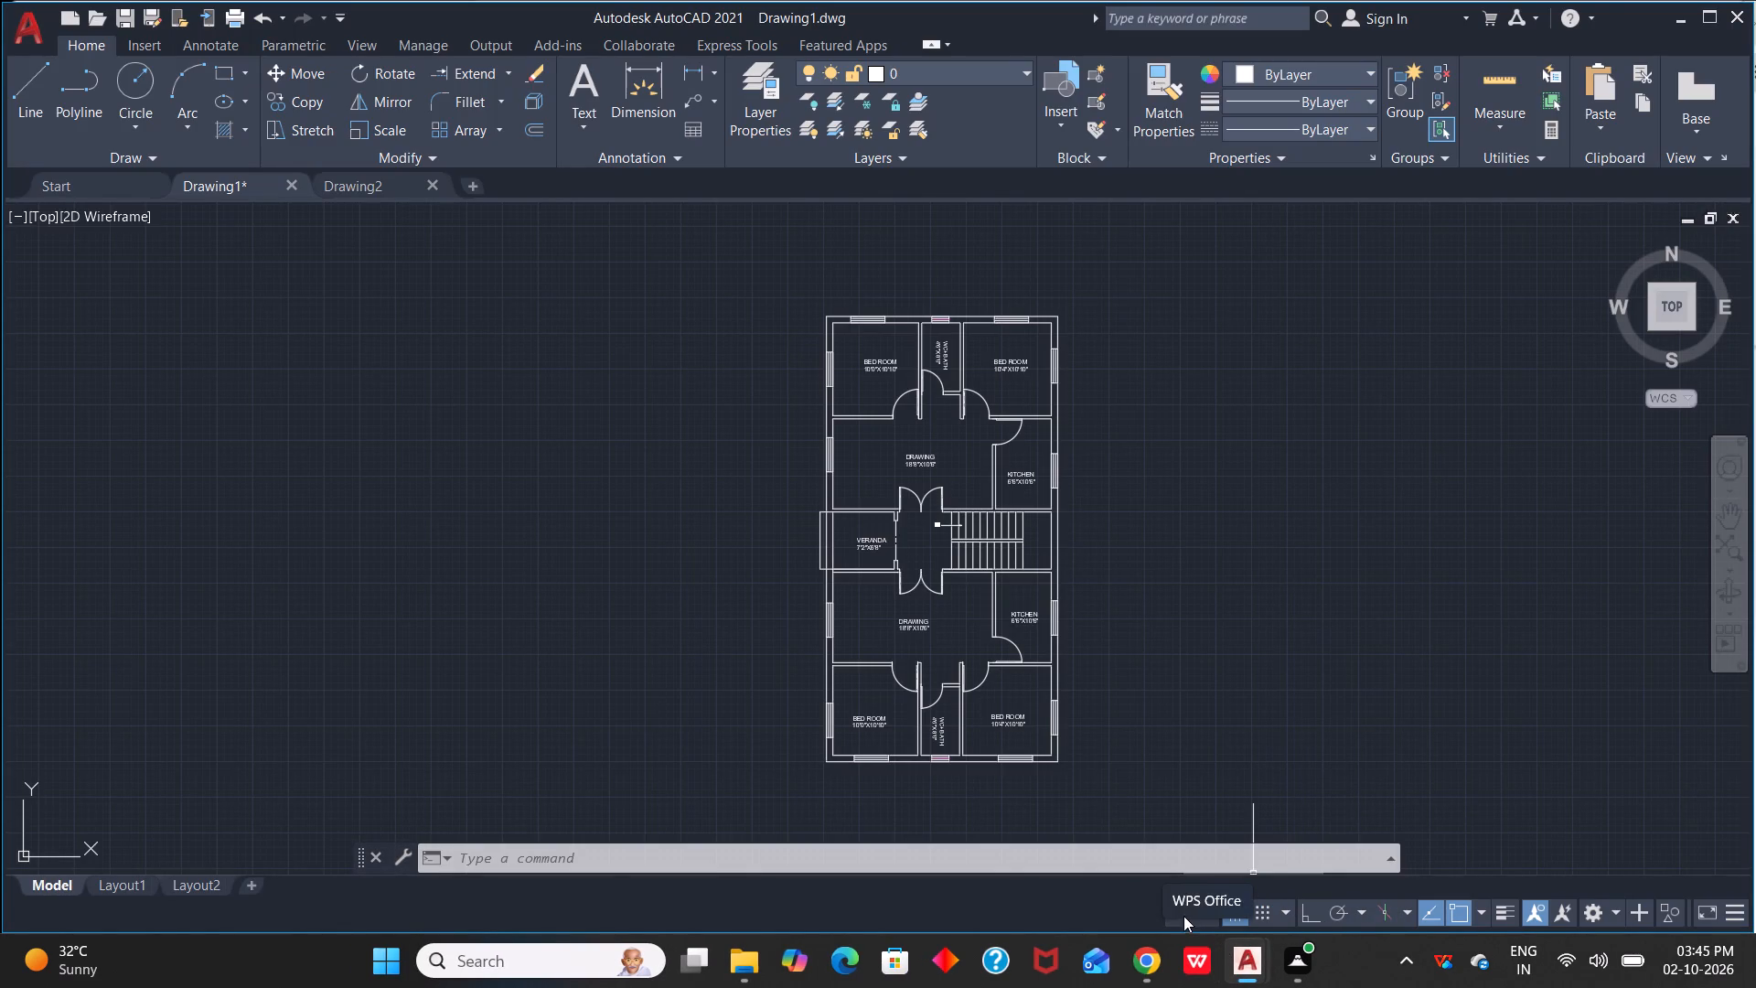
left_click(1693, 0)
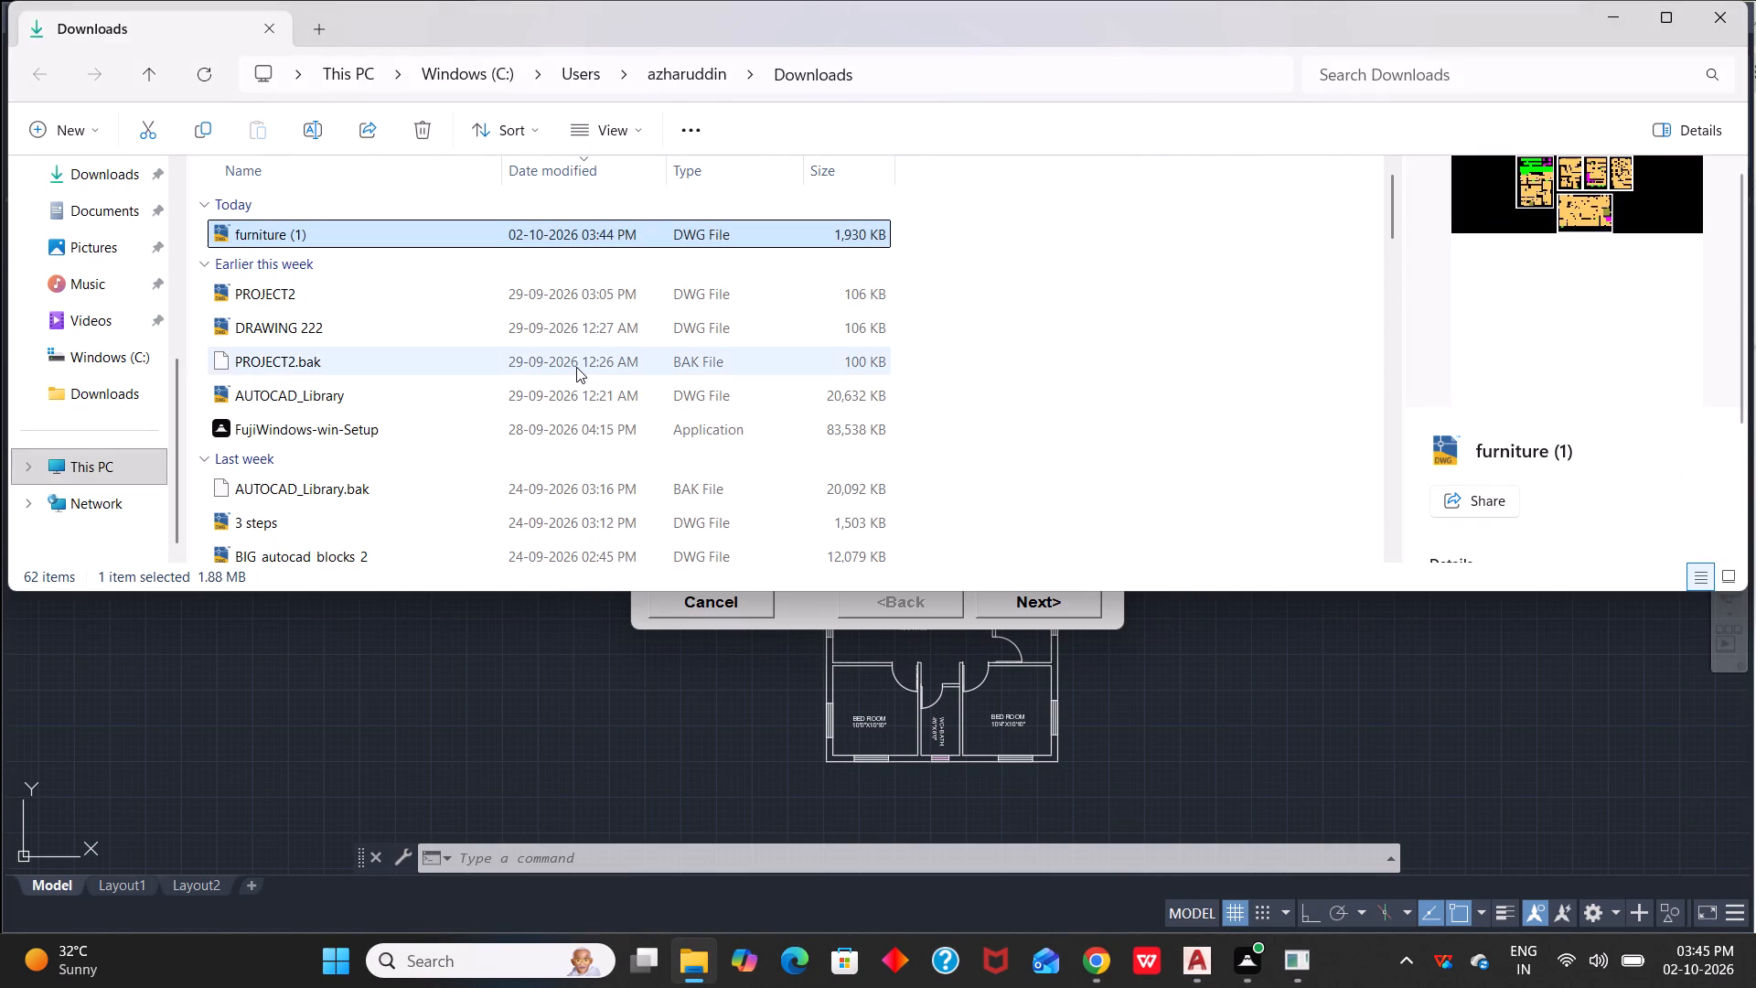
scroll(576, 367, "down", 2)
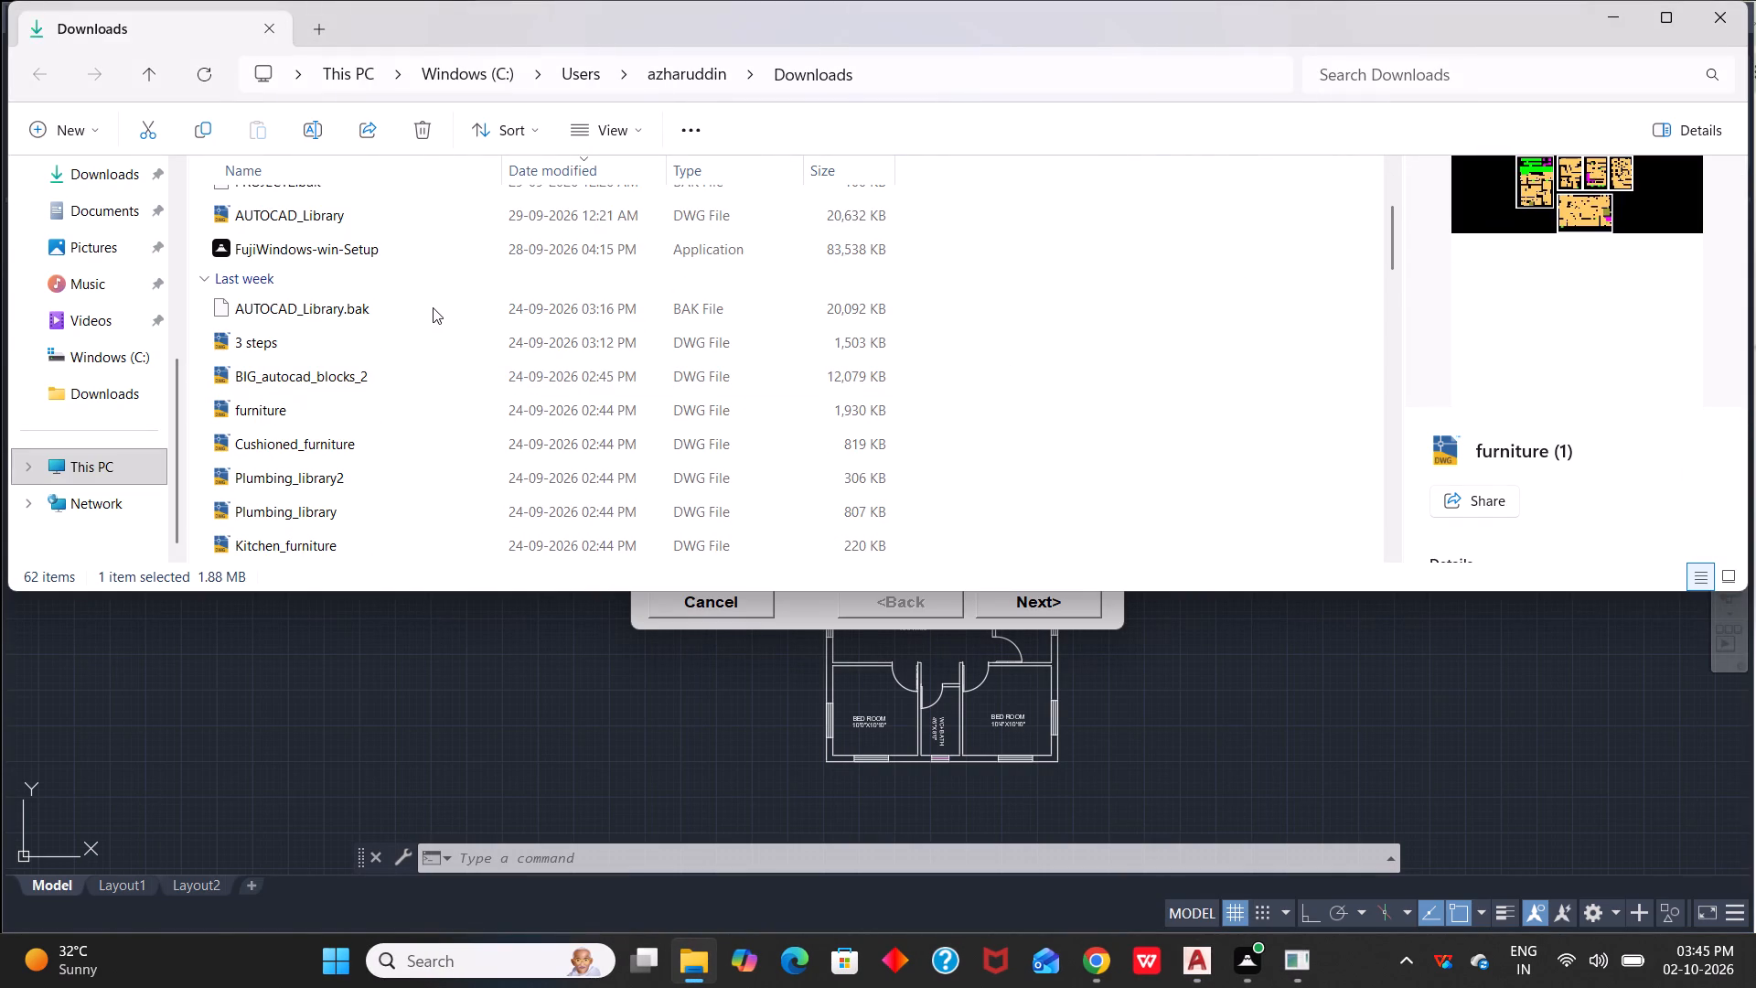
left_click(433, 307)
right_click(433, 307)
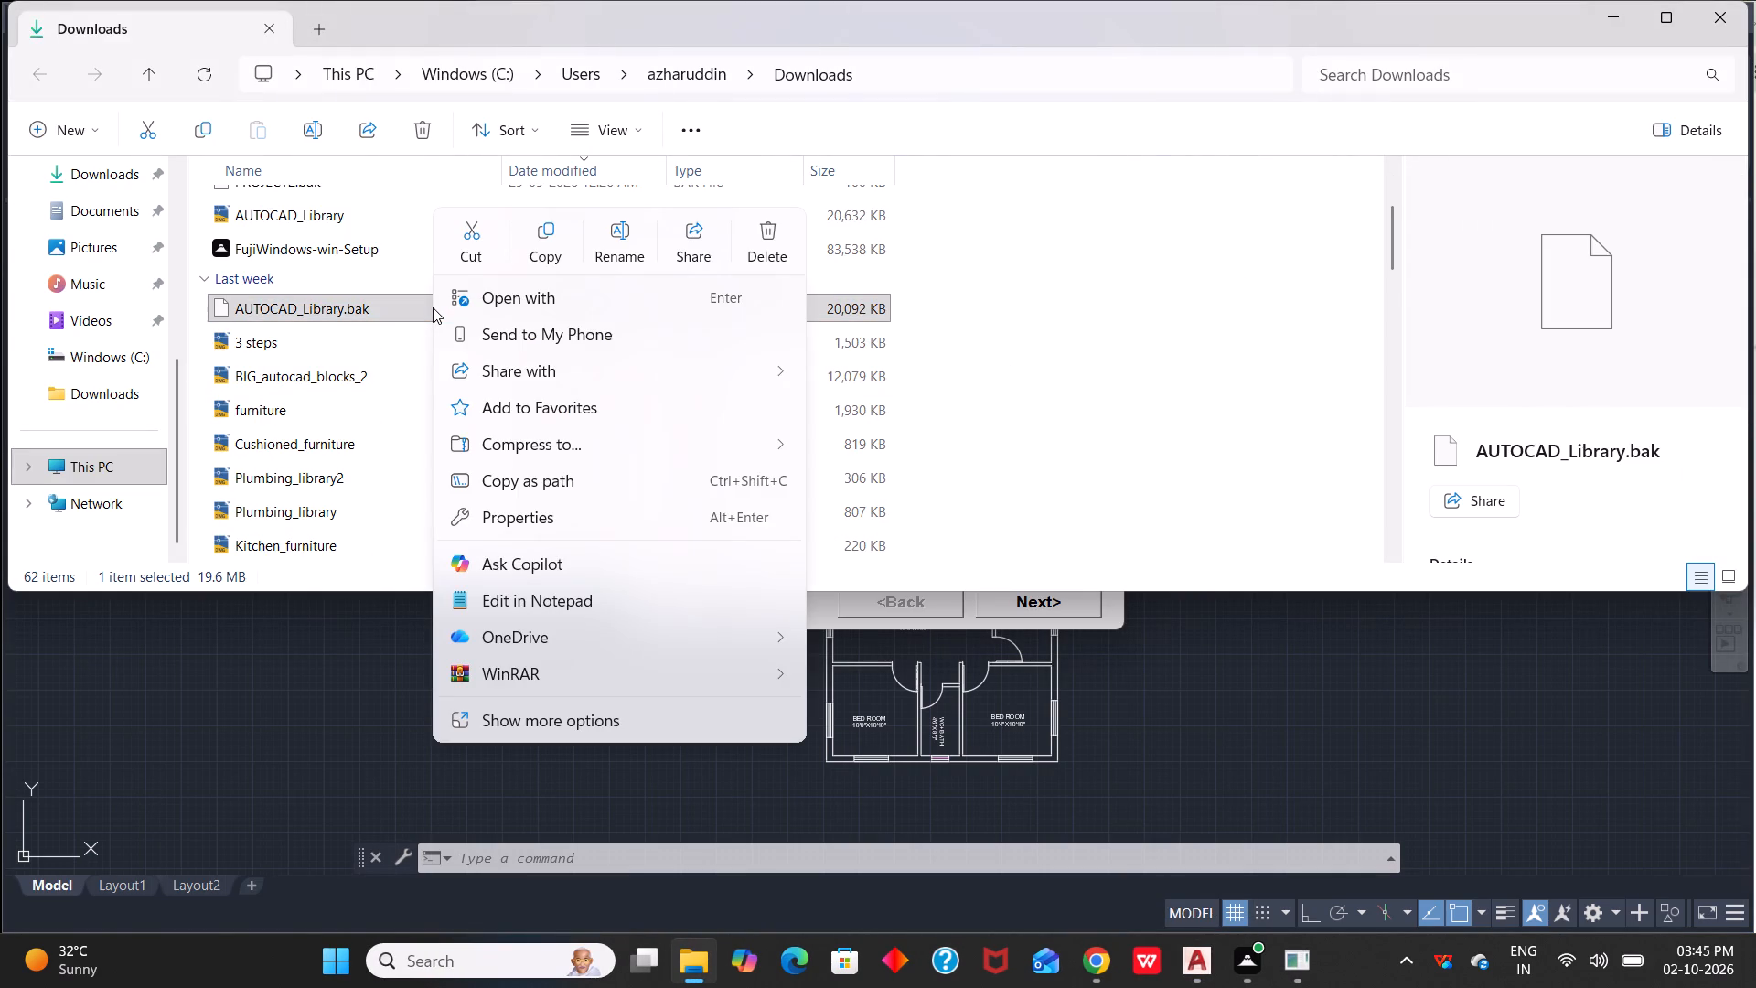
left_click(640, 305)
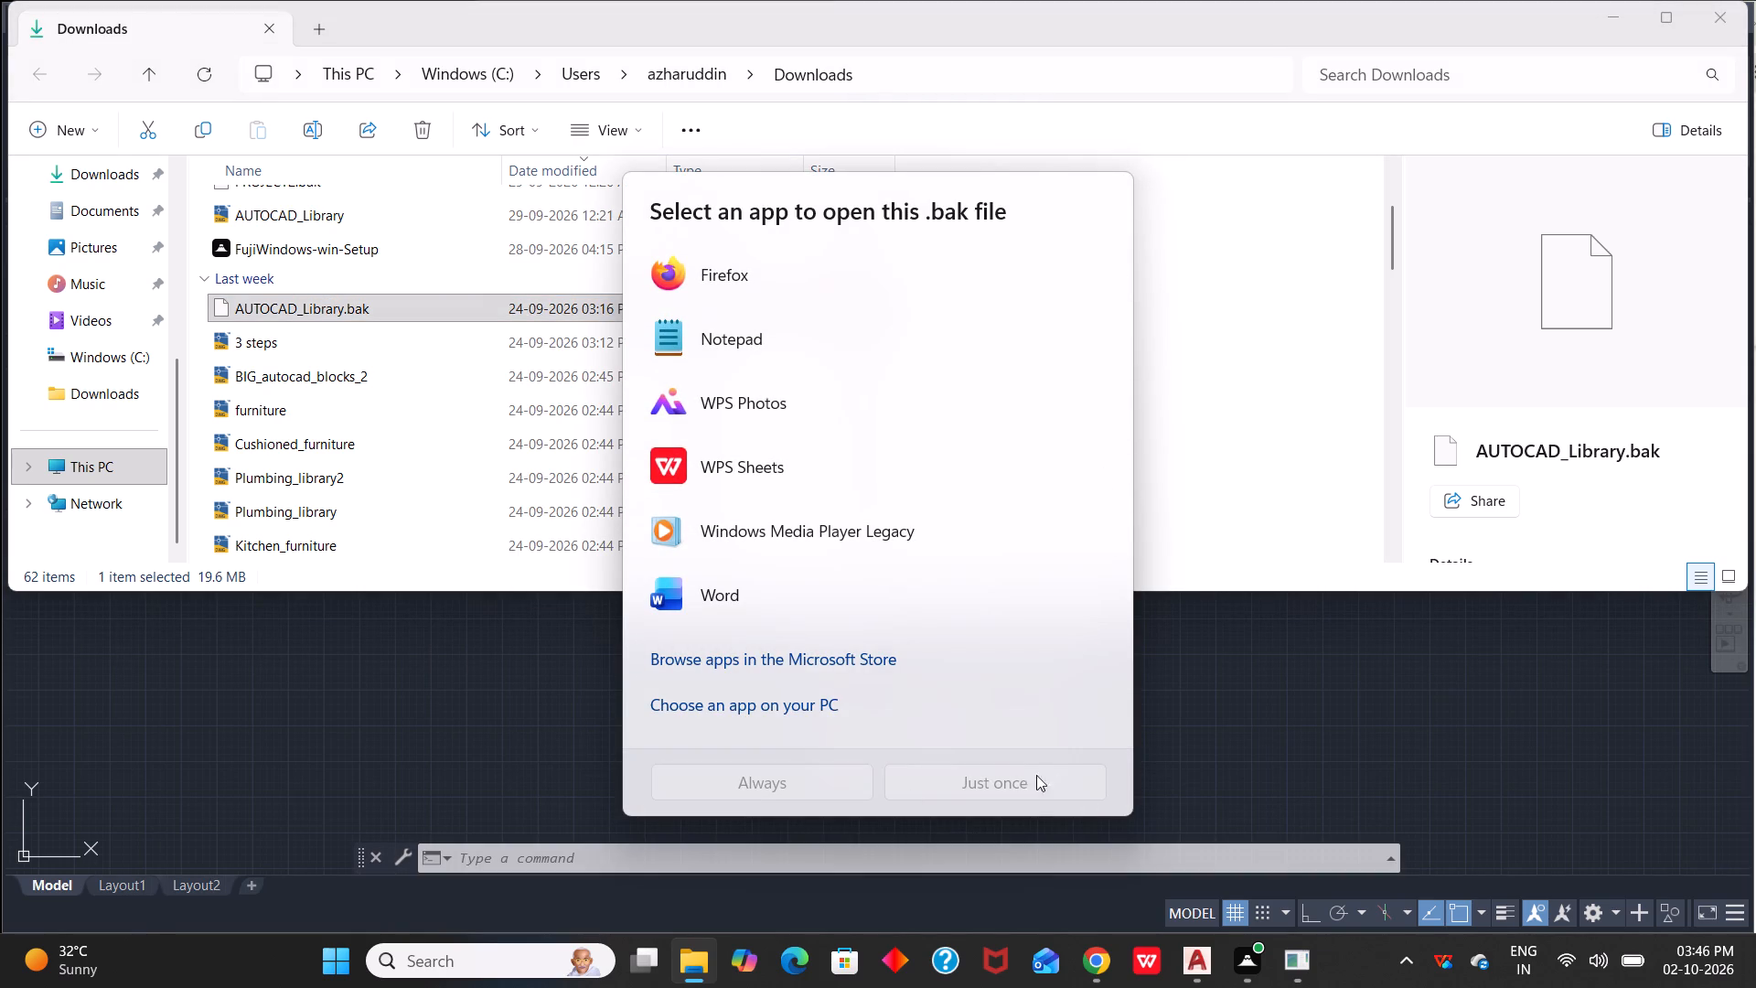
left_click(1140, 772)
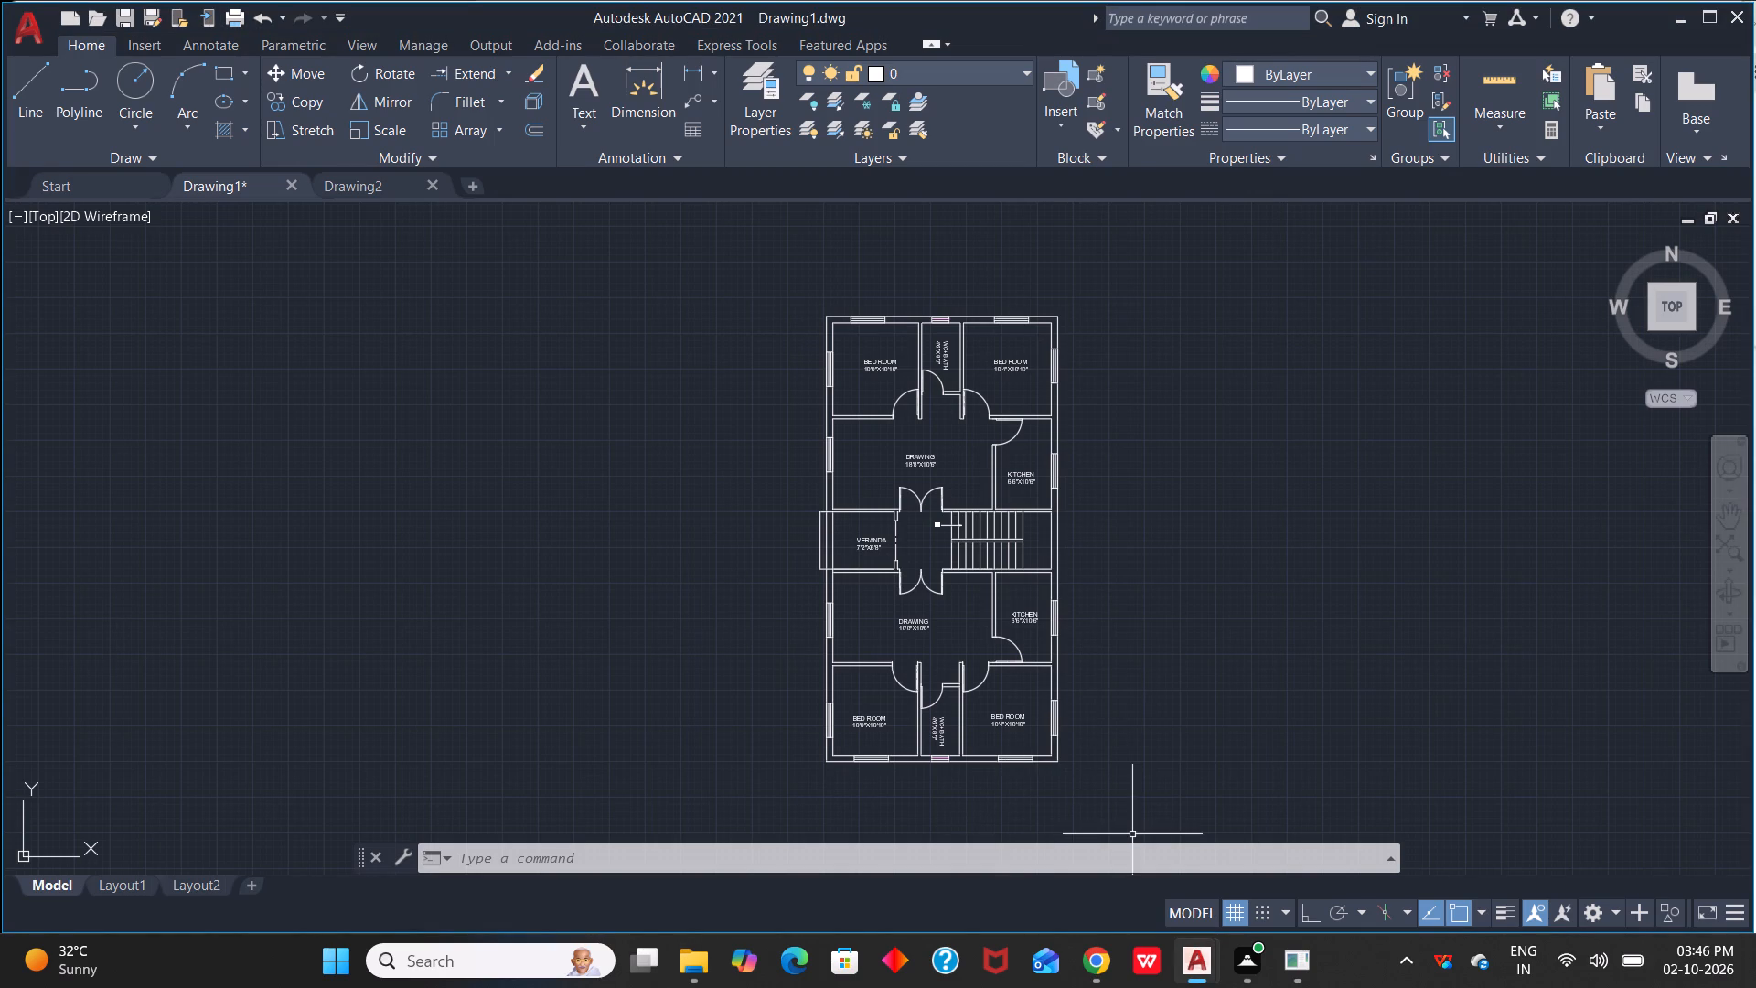
Close Drawing2 in AutoCAD 2021 and dismiss the FlexNet License Finder.
left_click(437, 179)
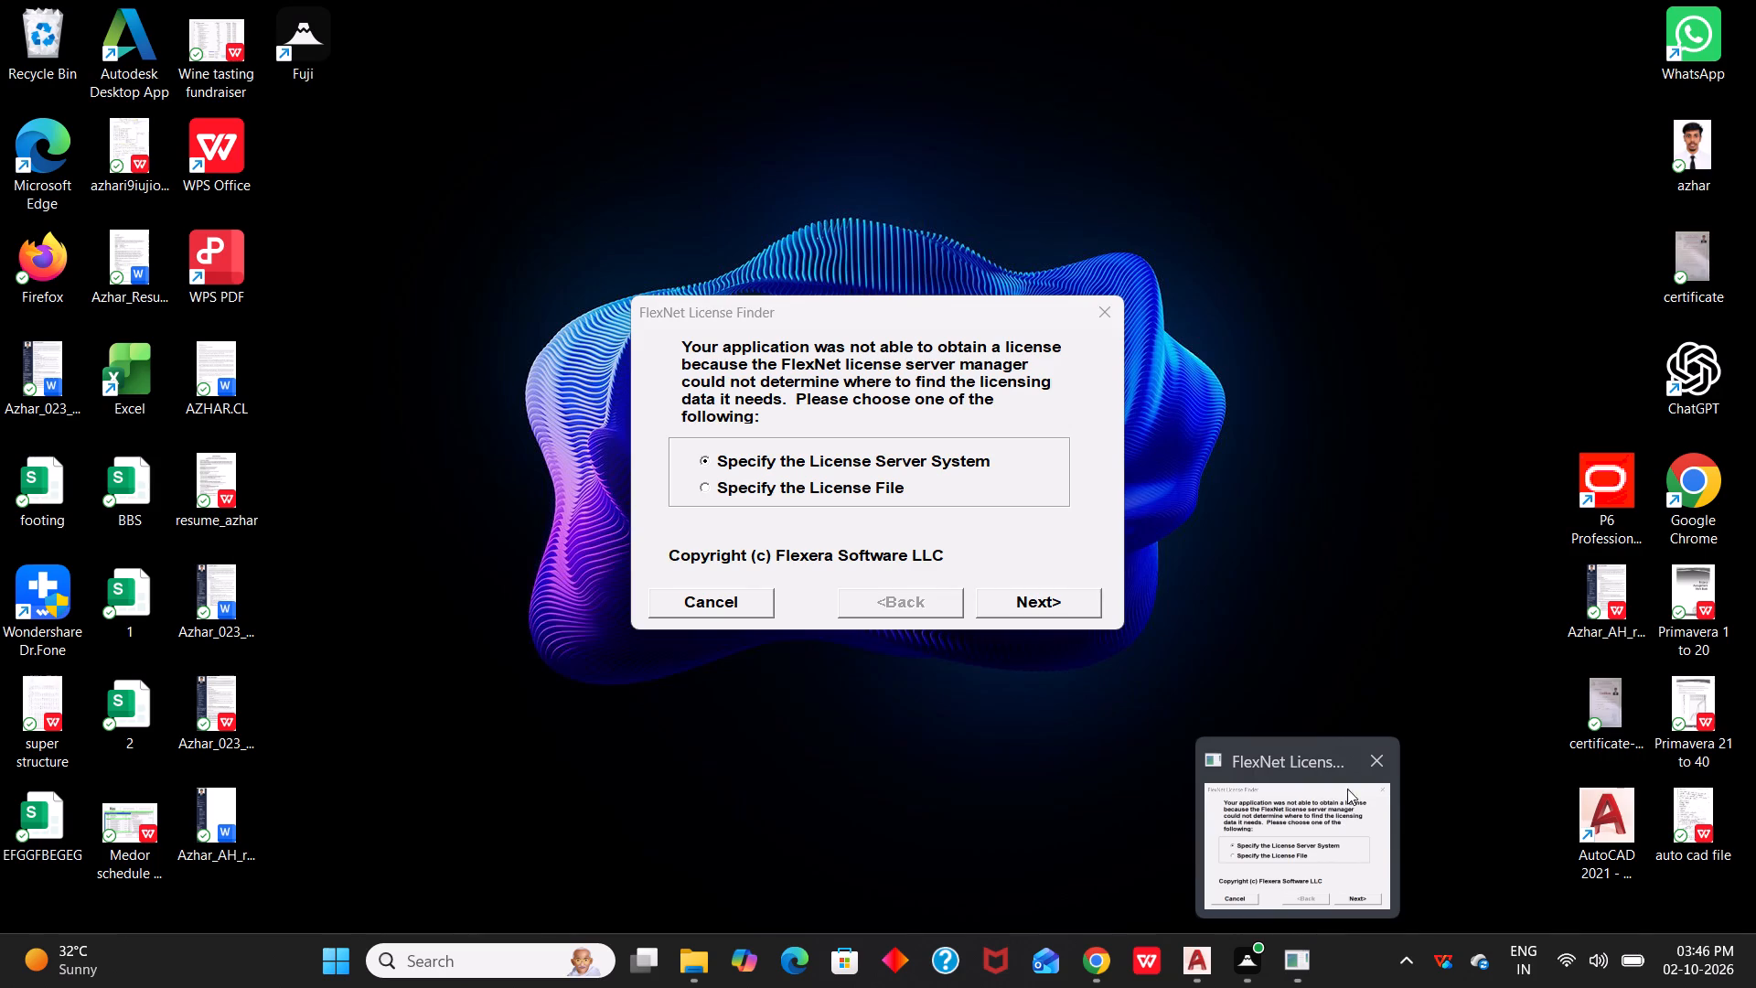
left_click(1367, 771)
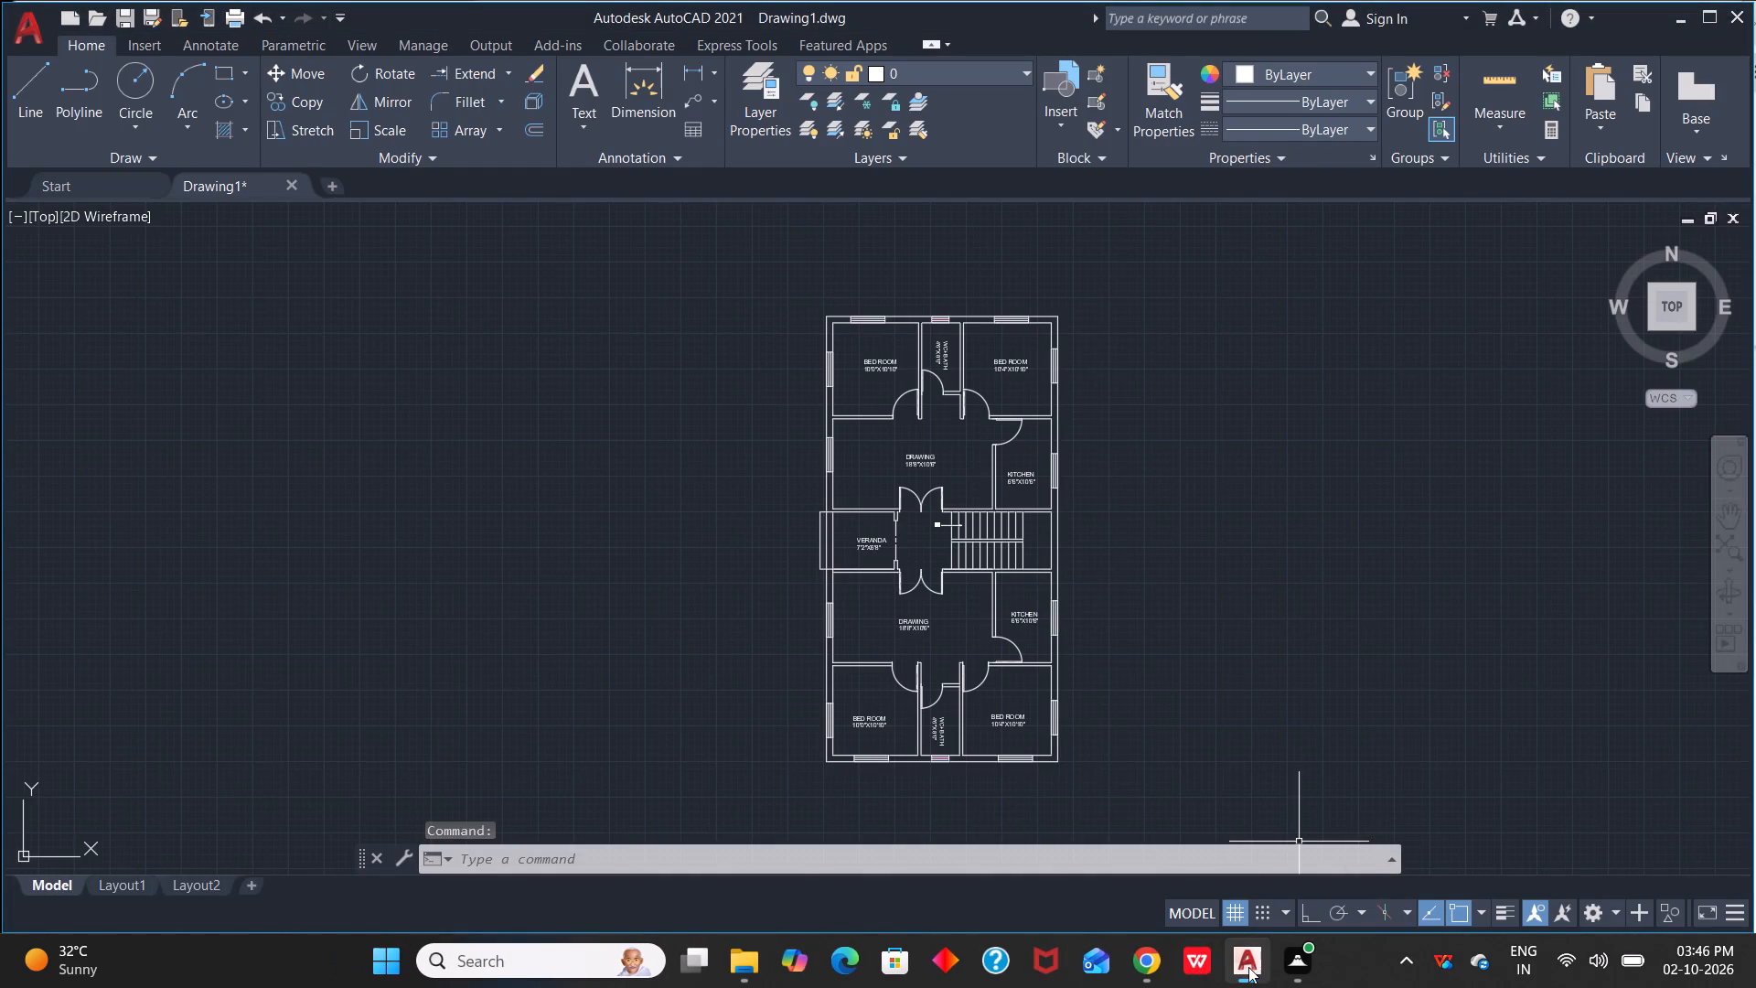
Switch to Chrome, dismiss the page restore offer, and search Google for AUTOCAD BLOCK in a new tab.
left_click(1139, 963)
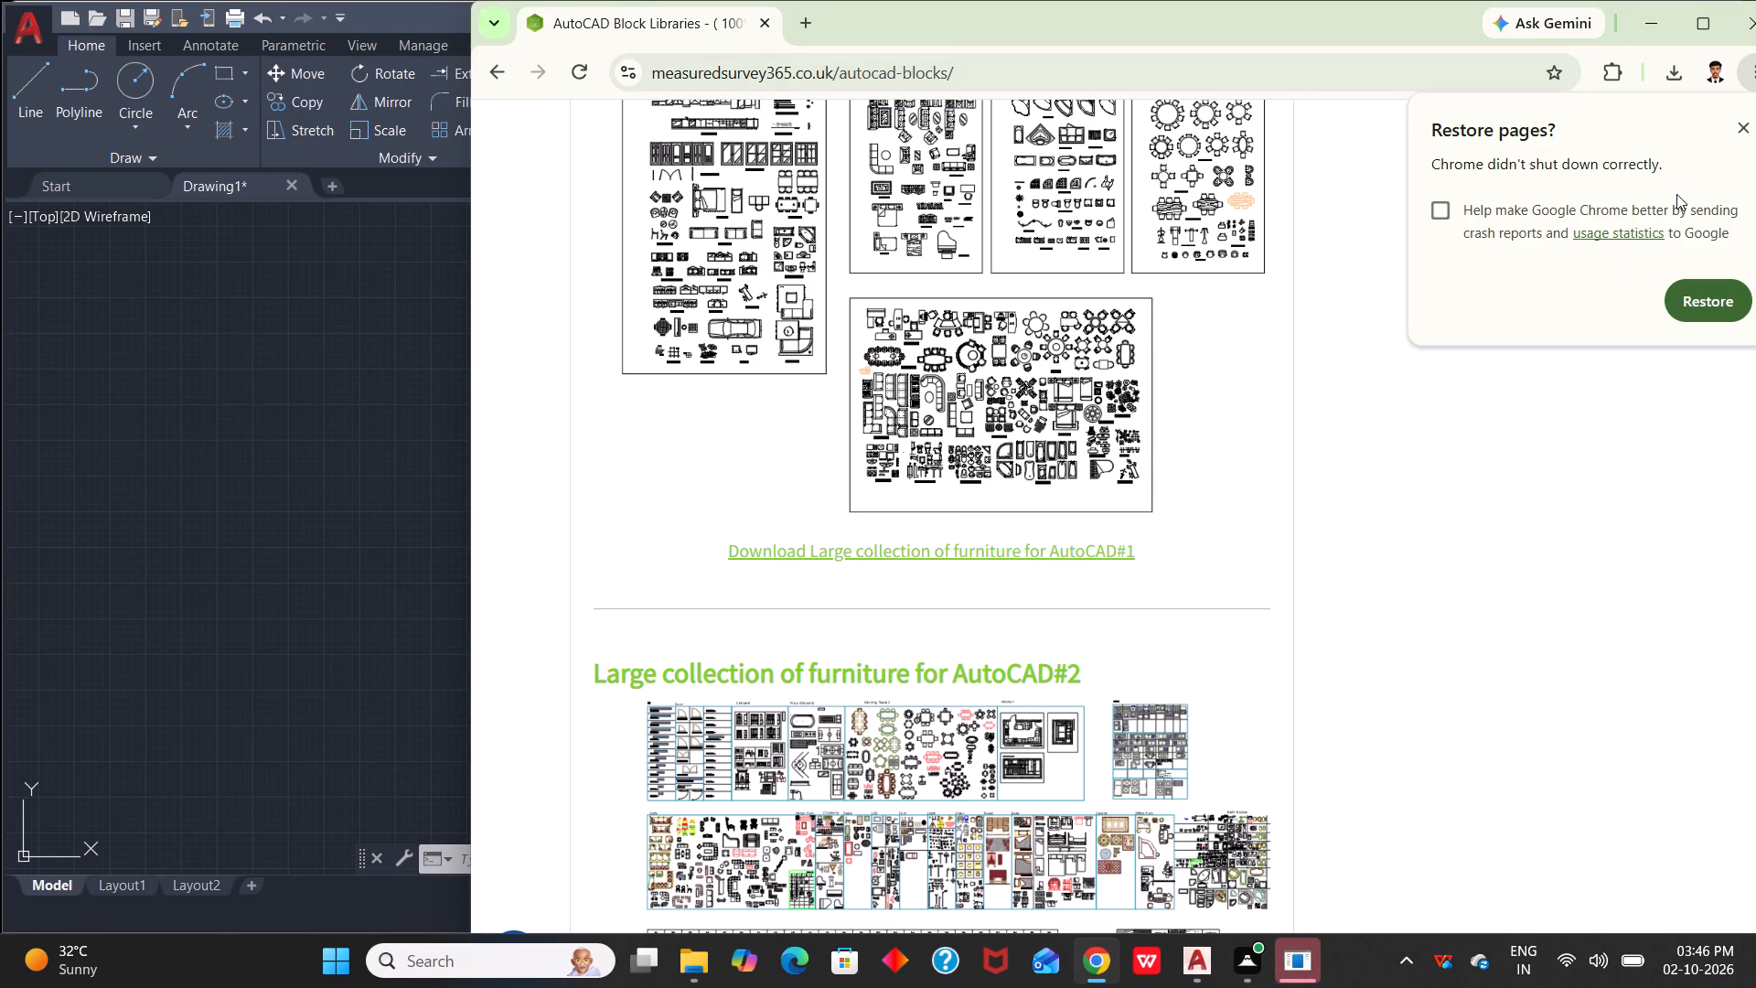
left_click(1739, 123)
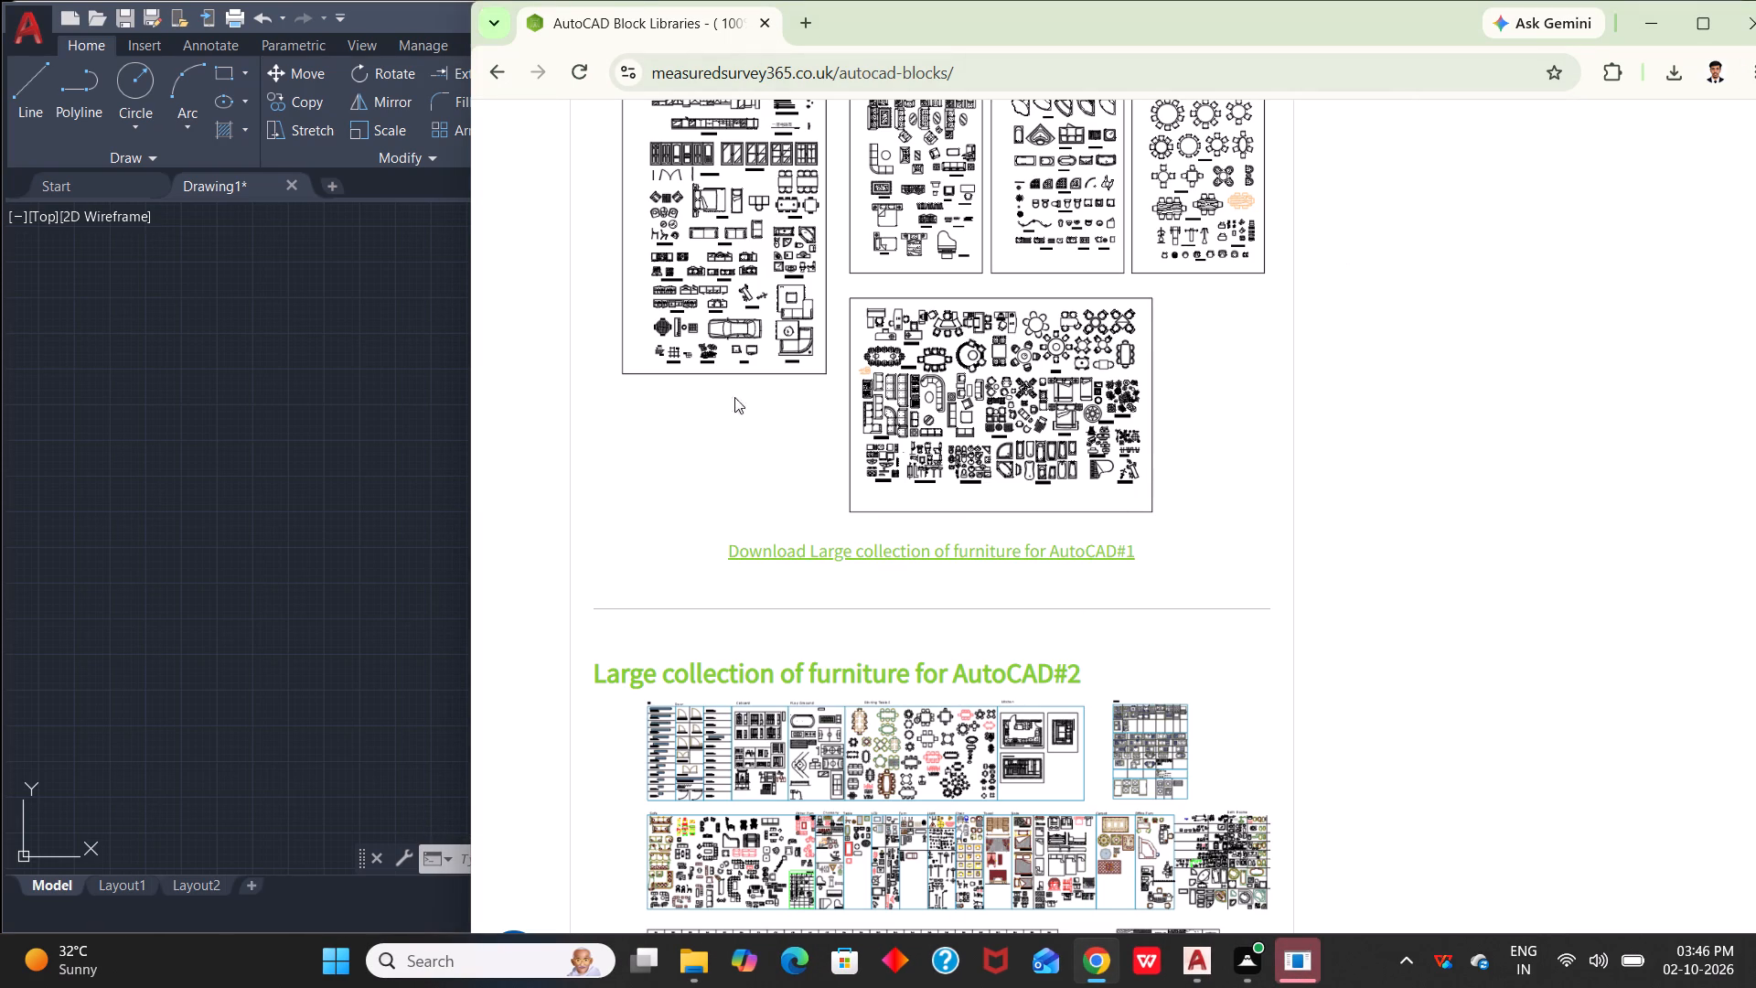
left_click(803, 24)
left_click(847, 480)
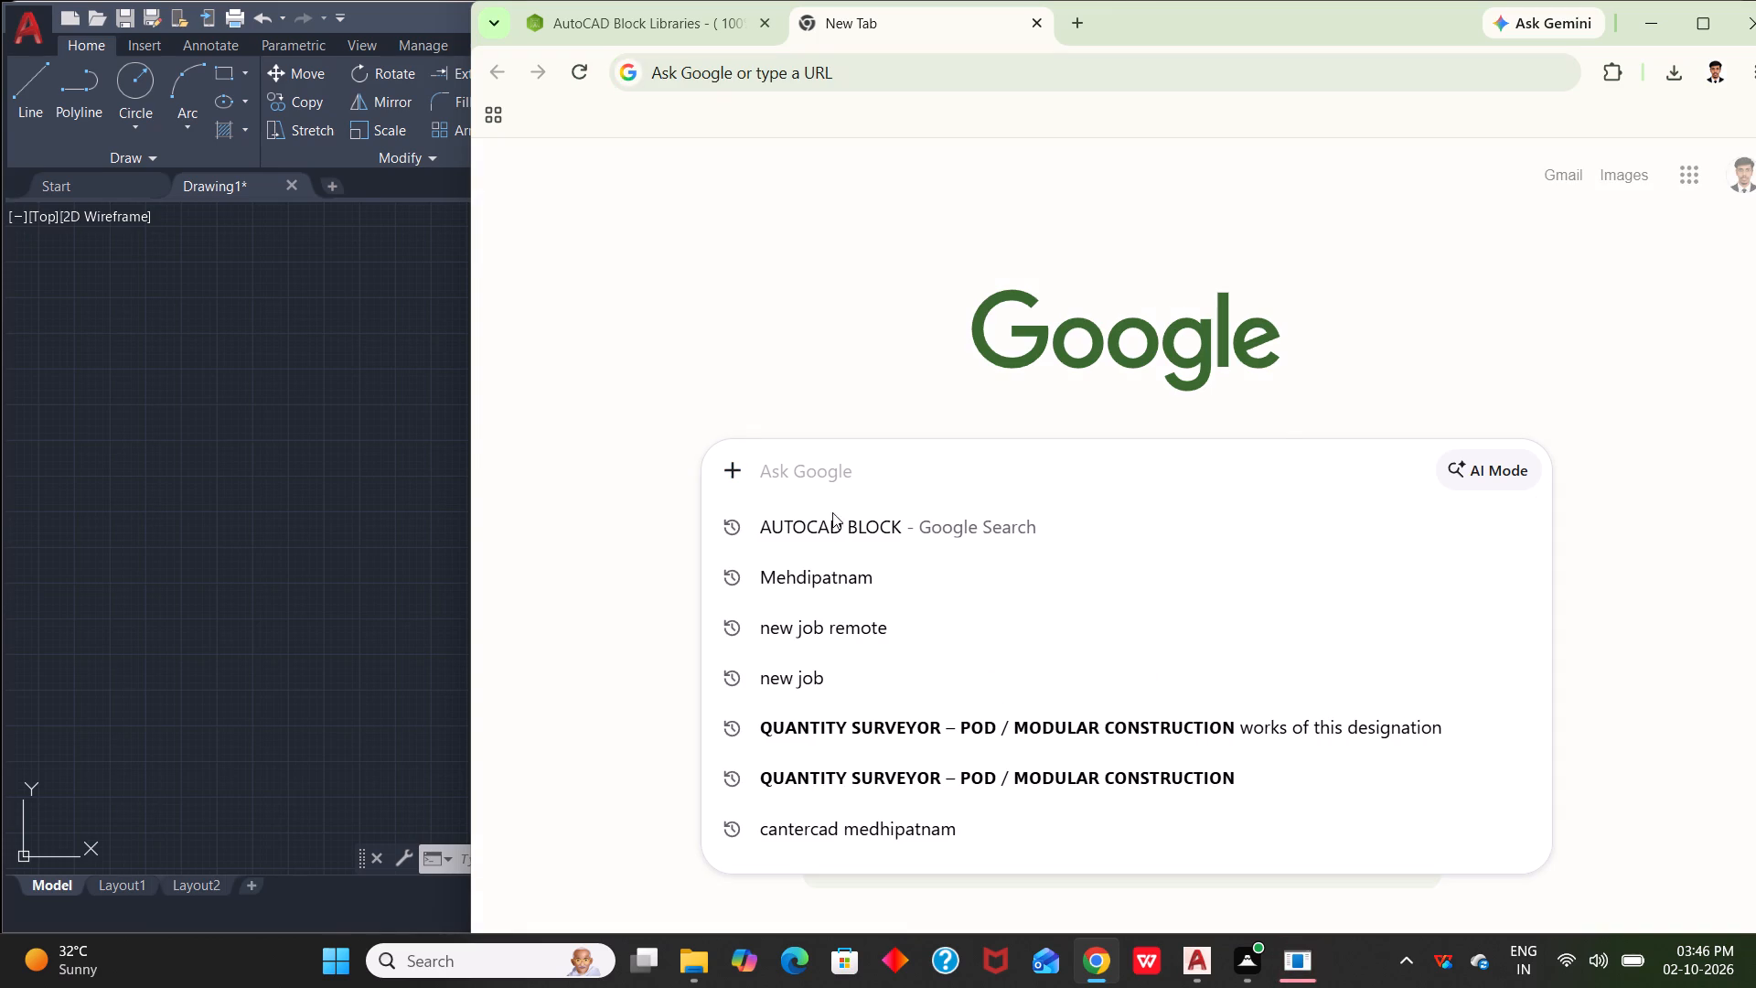
left_click(819, 535)
Add 21 to the AUTOCAD BLOCK query and run the suggested search autocad 21 system requirements.
left_click(882, 145)
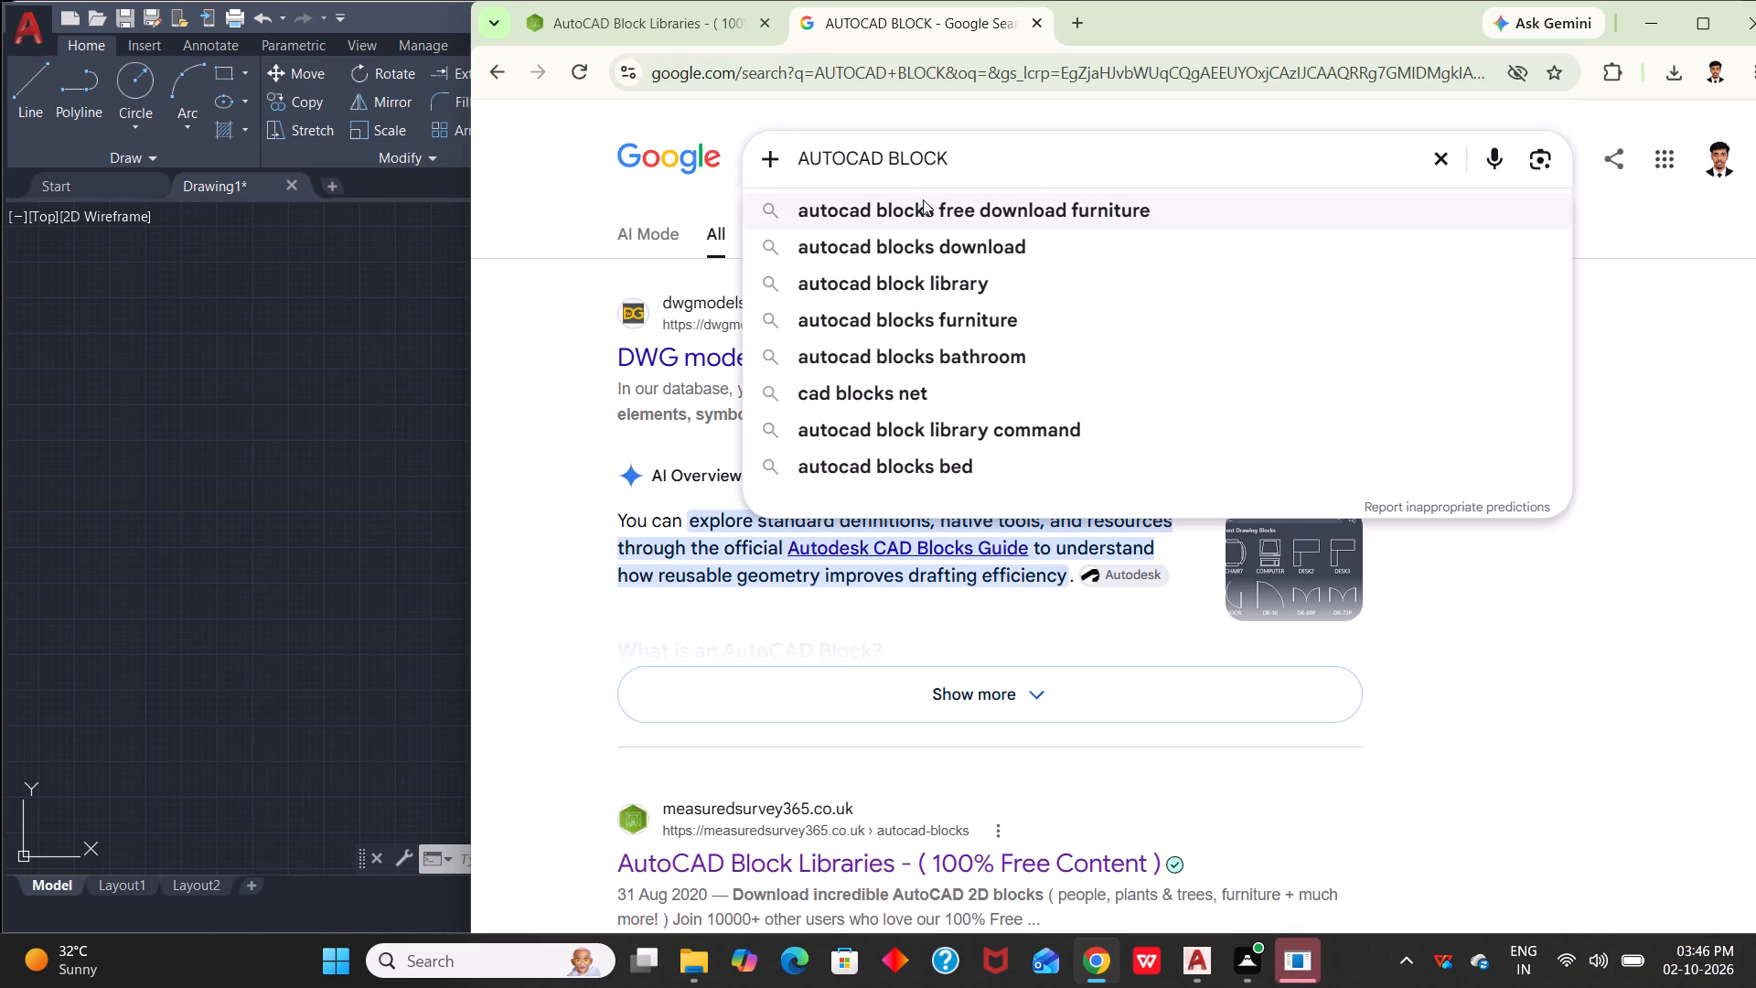
key("2")
key("1")
key("space")
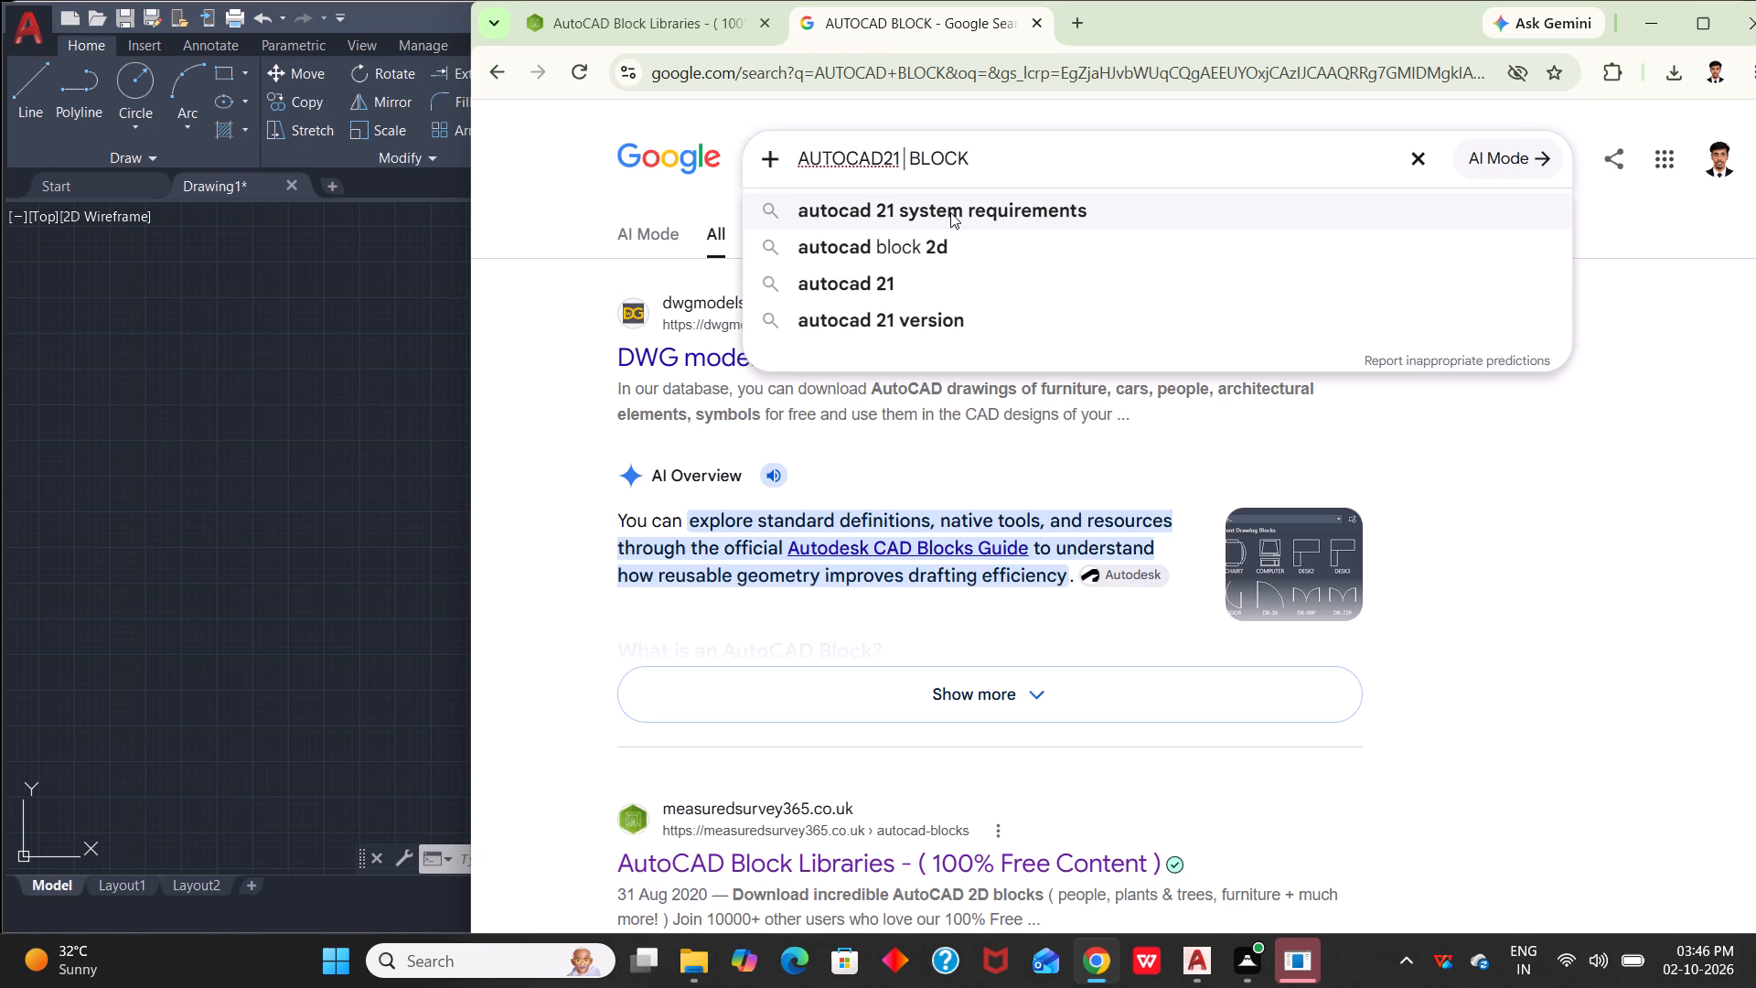
left_click(950, 212)
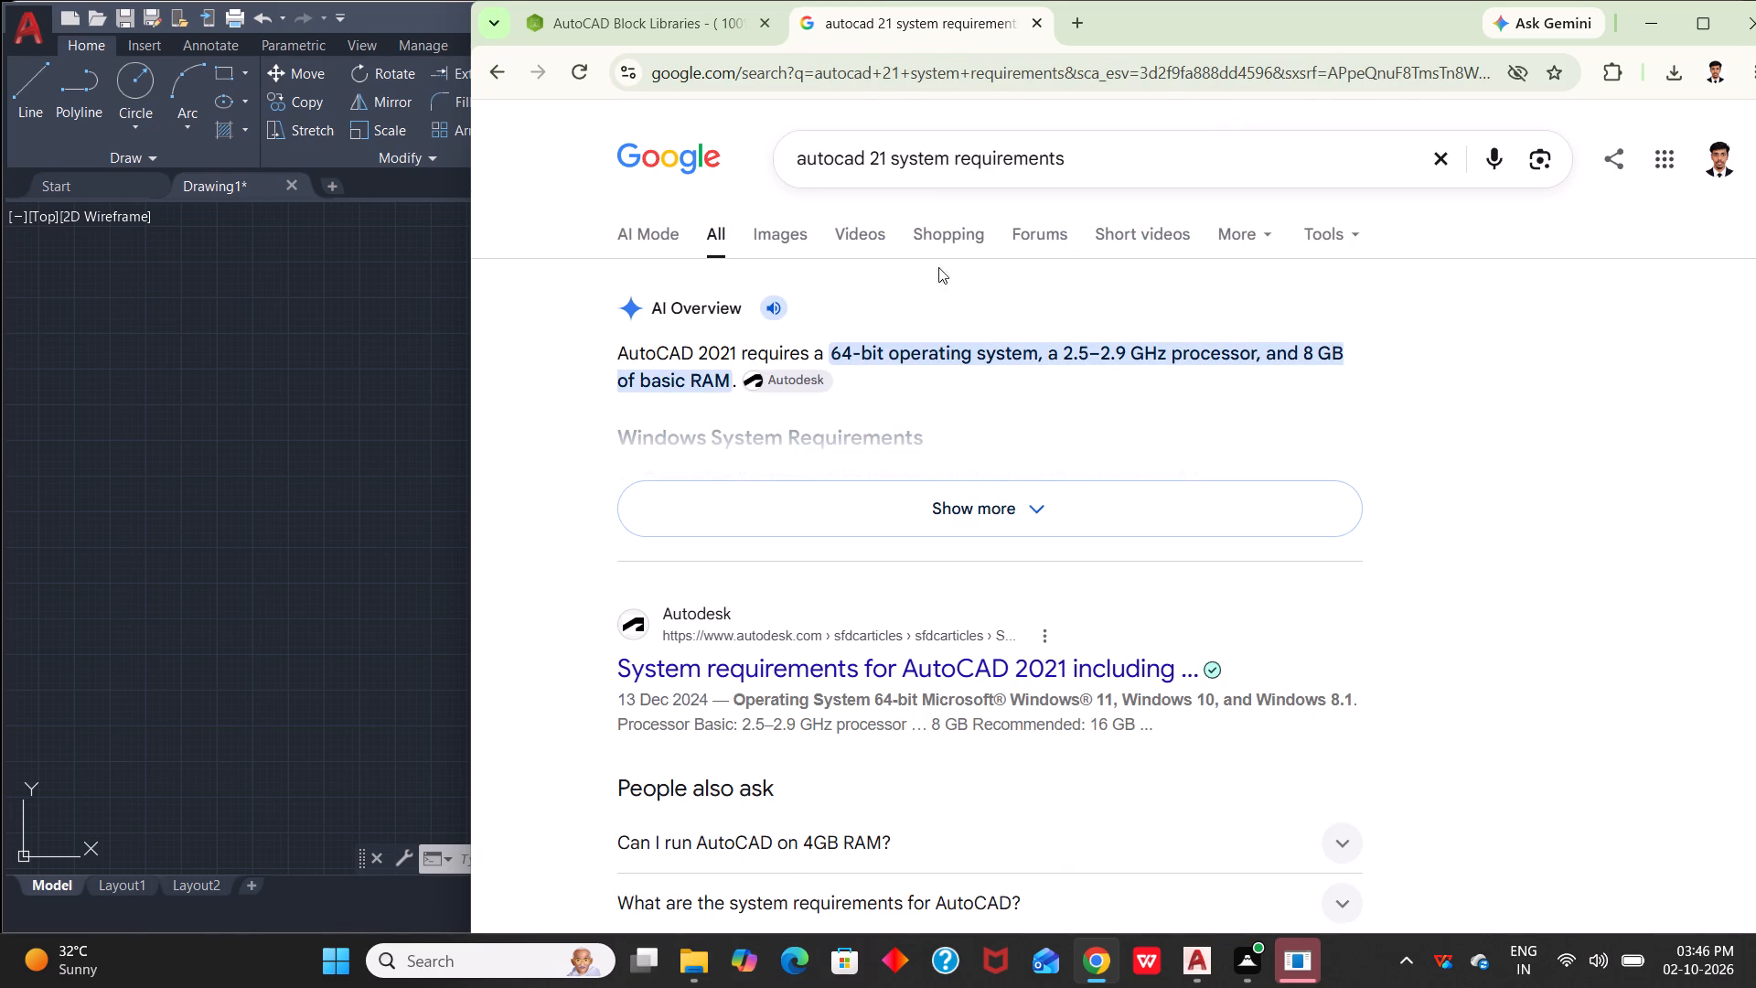
Look through Autodesk's System requirements for AutoCAD 2021 article, return to the Google results, and examine the other entries.
left_click(895, 660)
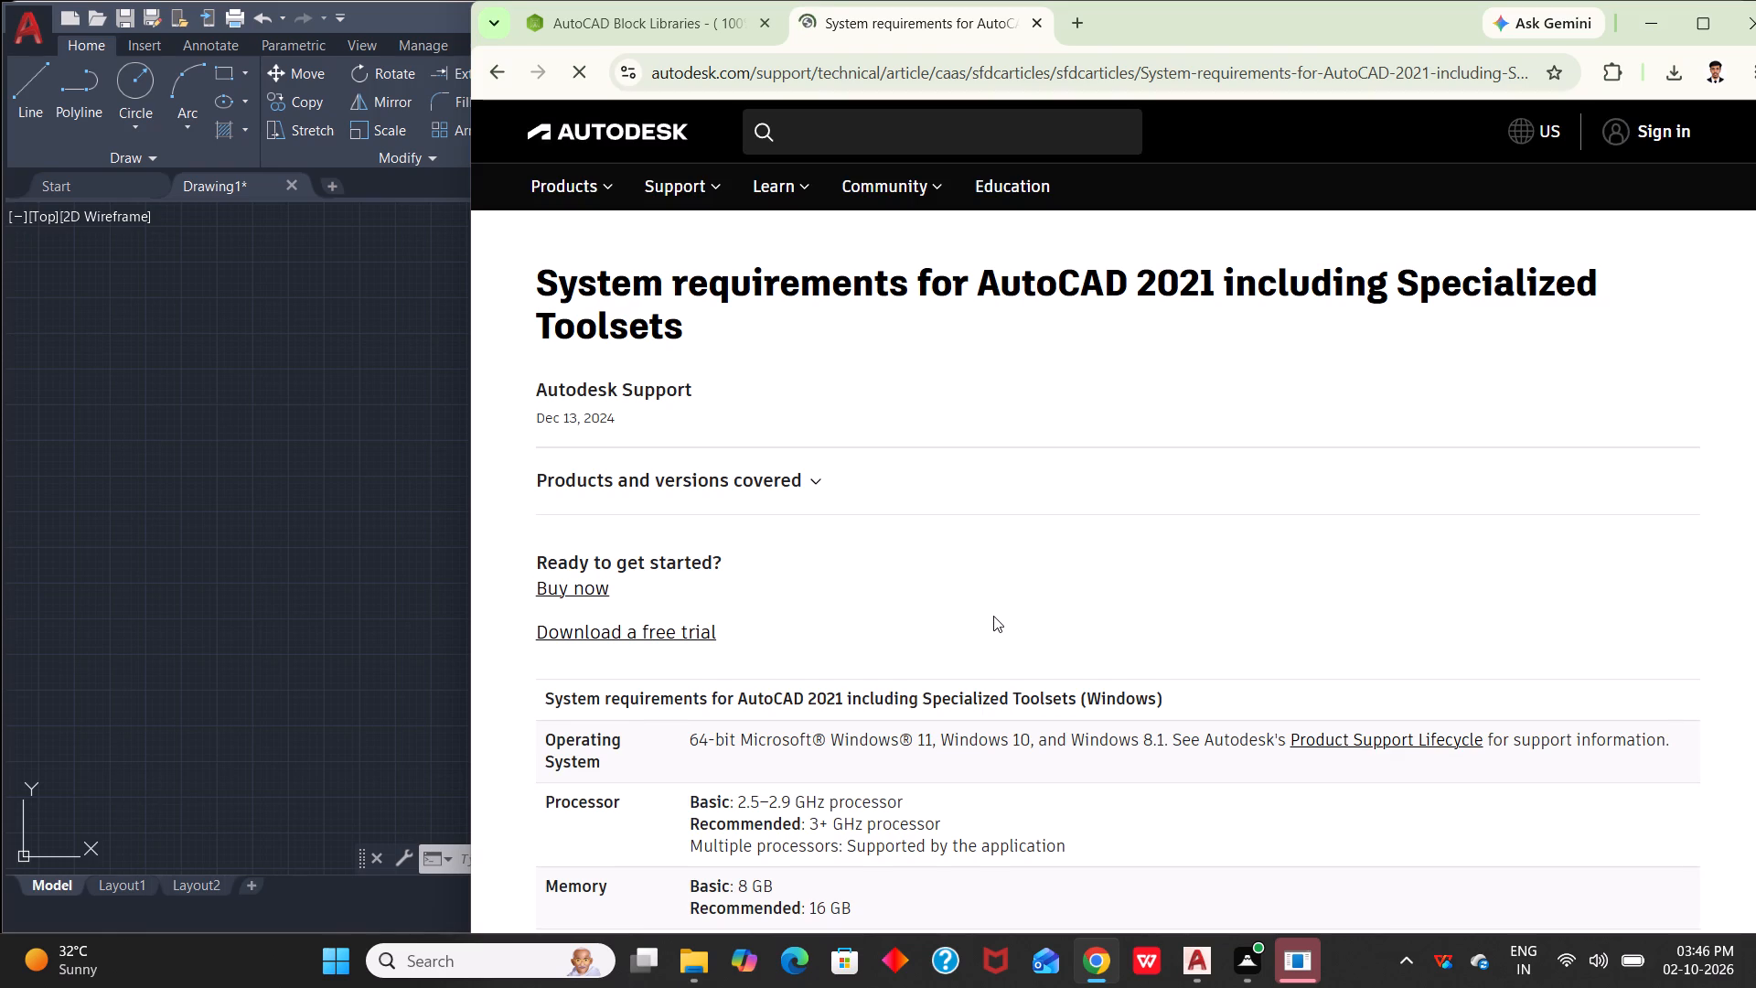
scroll(993, 616, "down", 5)
scroll(996, 612, "up", 7)
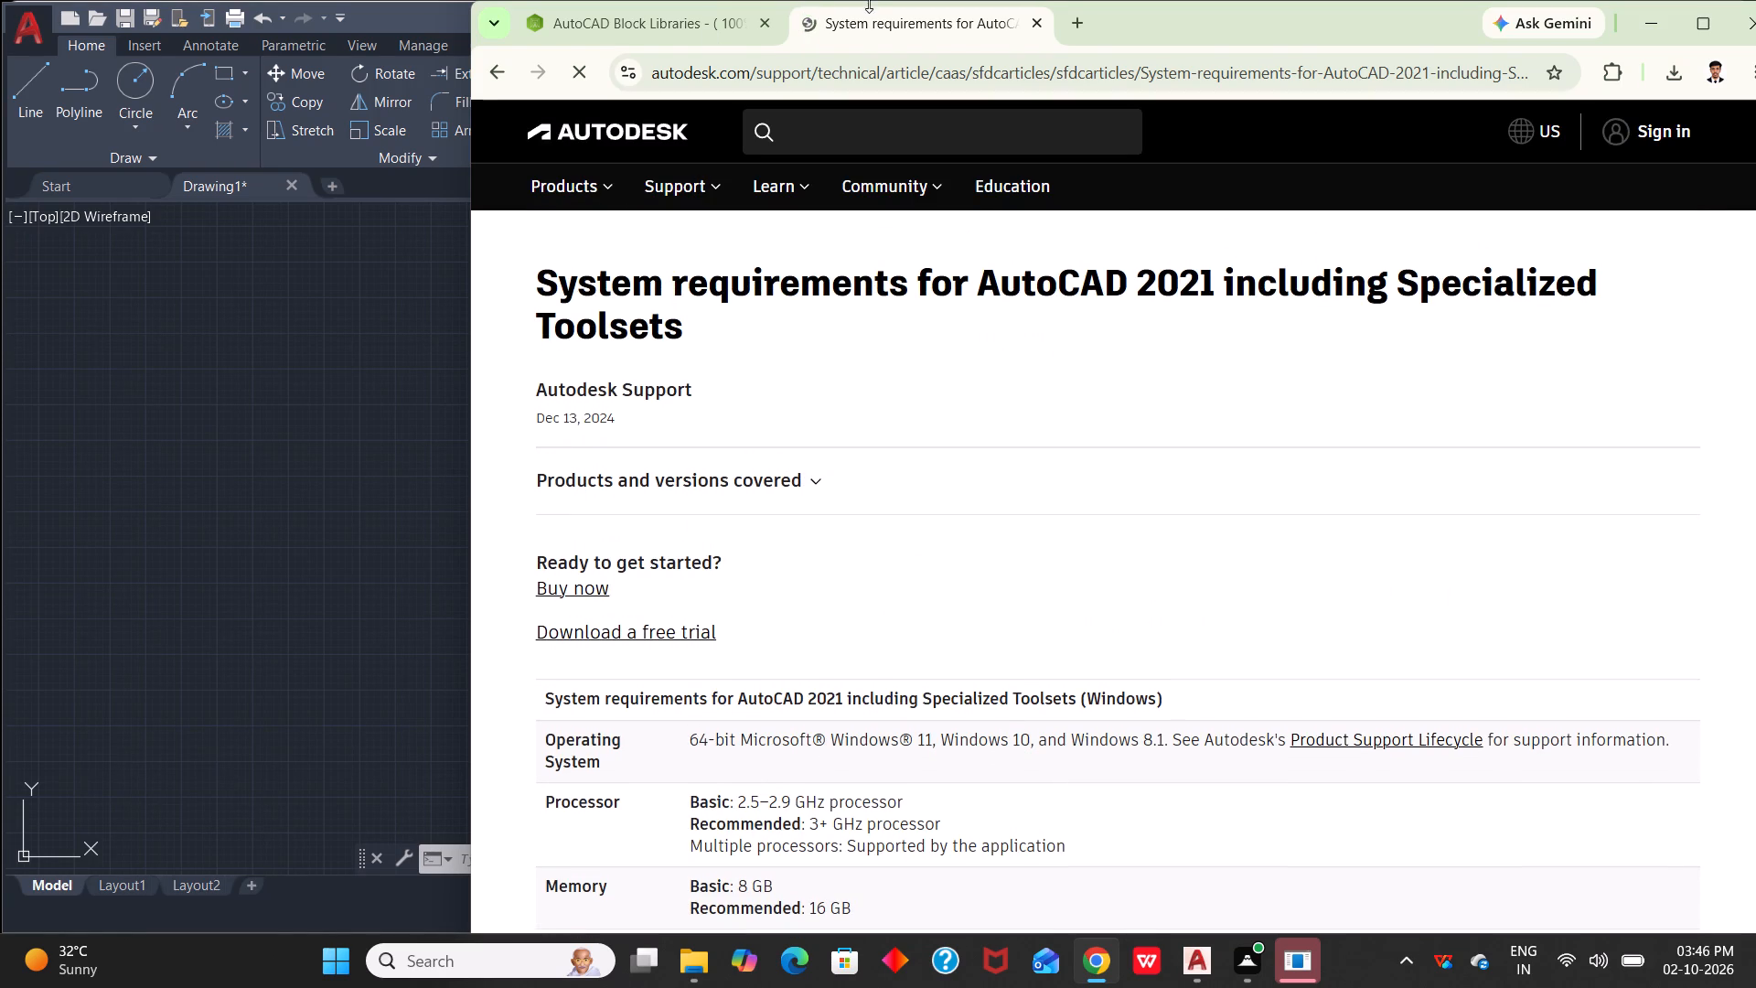
left_click(503, 71)
scroll(852, 550, "down", 2)
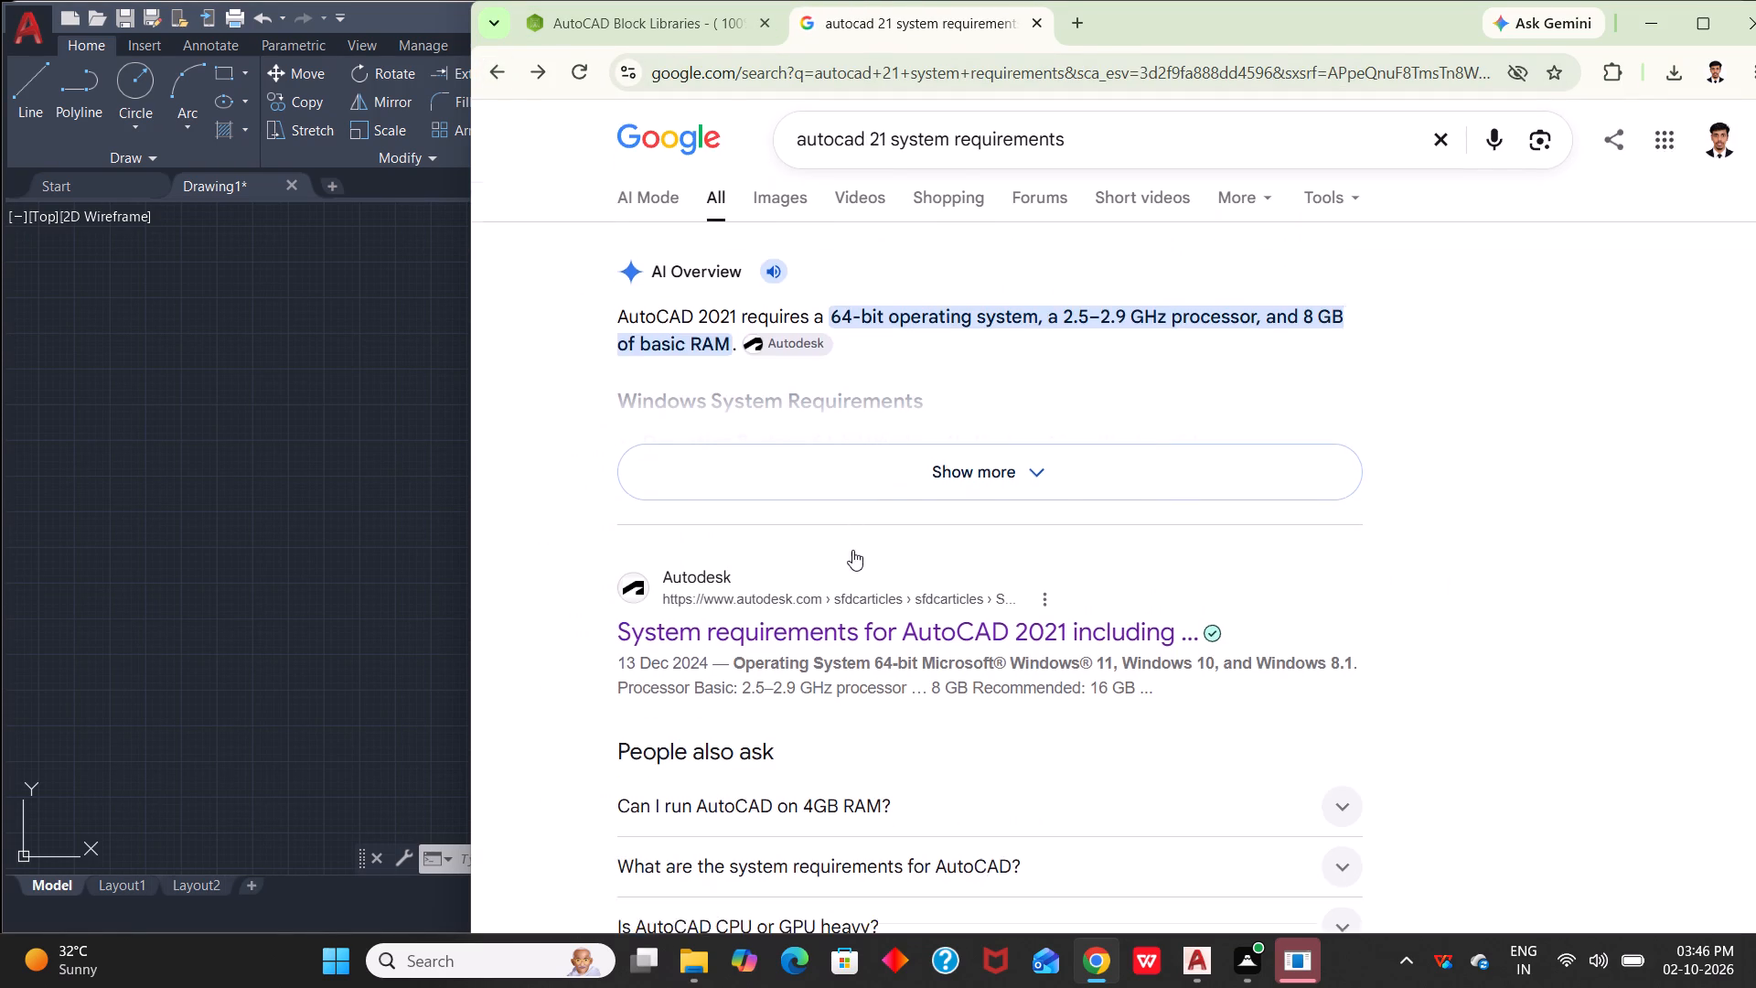
scroll(852, 550, "down", 5)
scroll(852, 550, "up", 4)
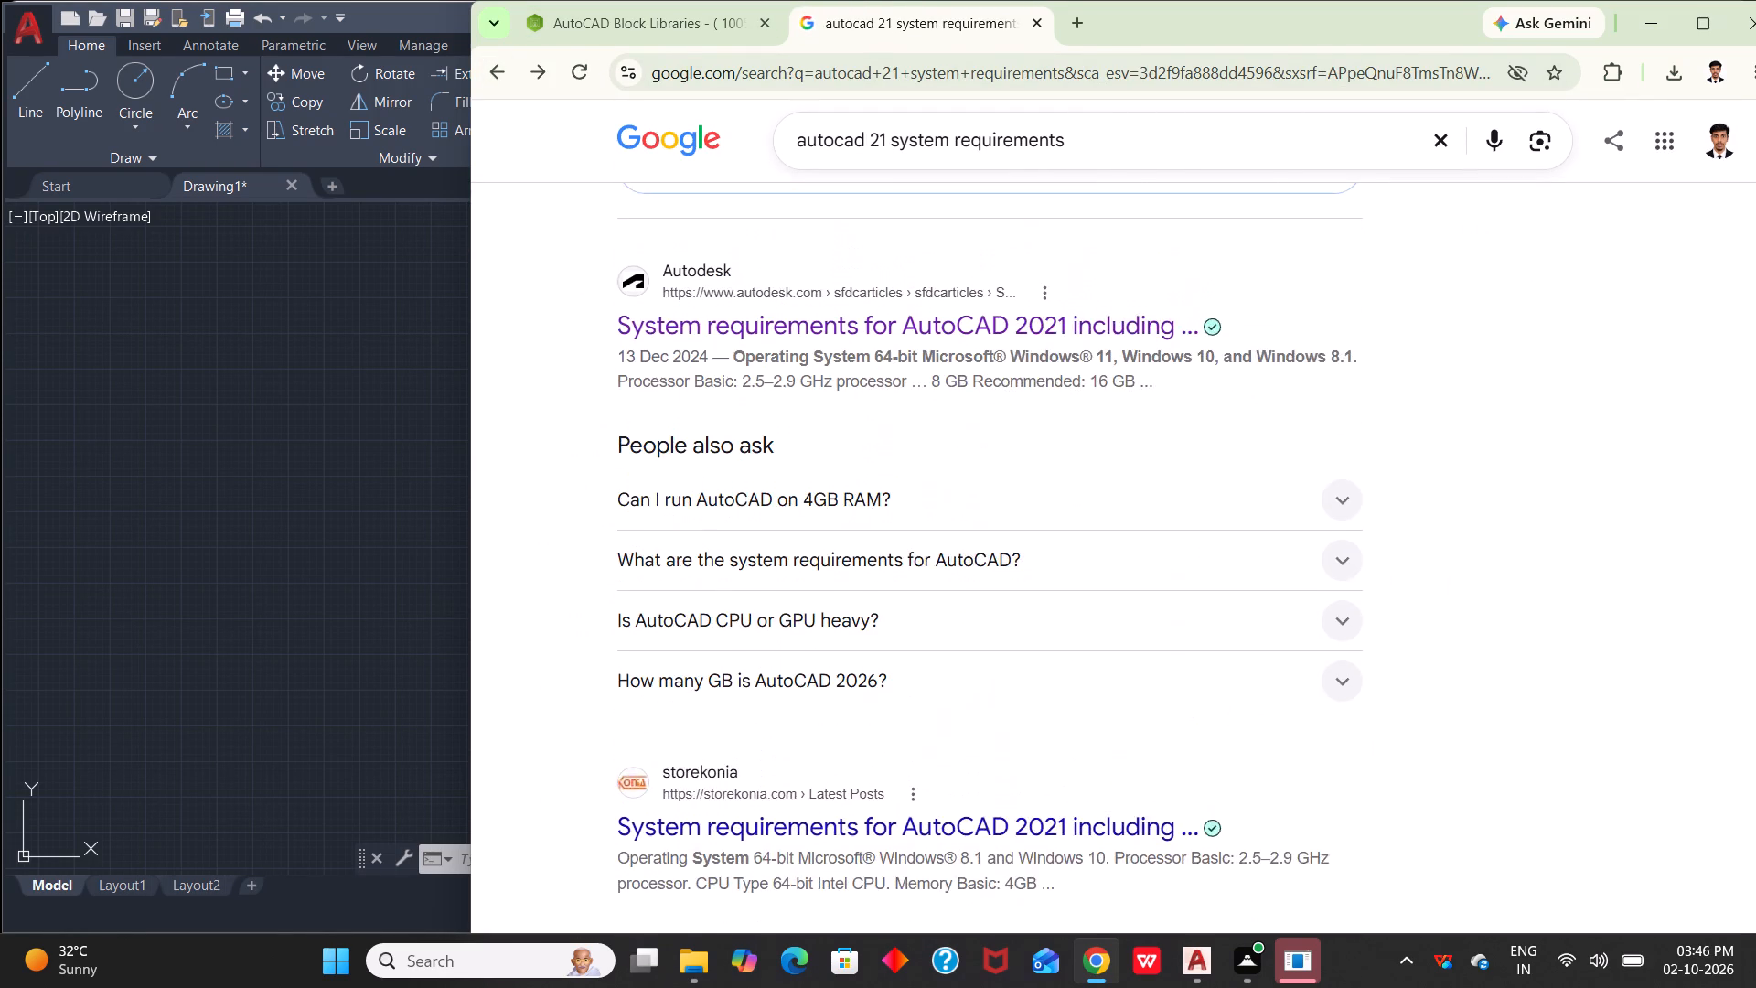
scroll(852, 550, "up", 3)
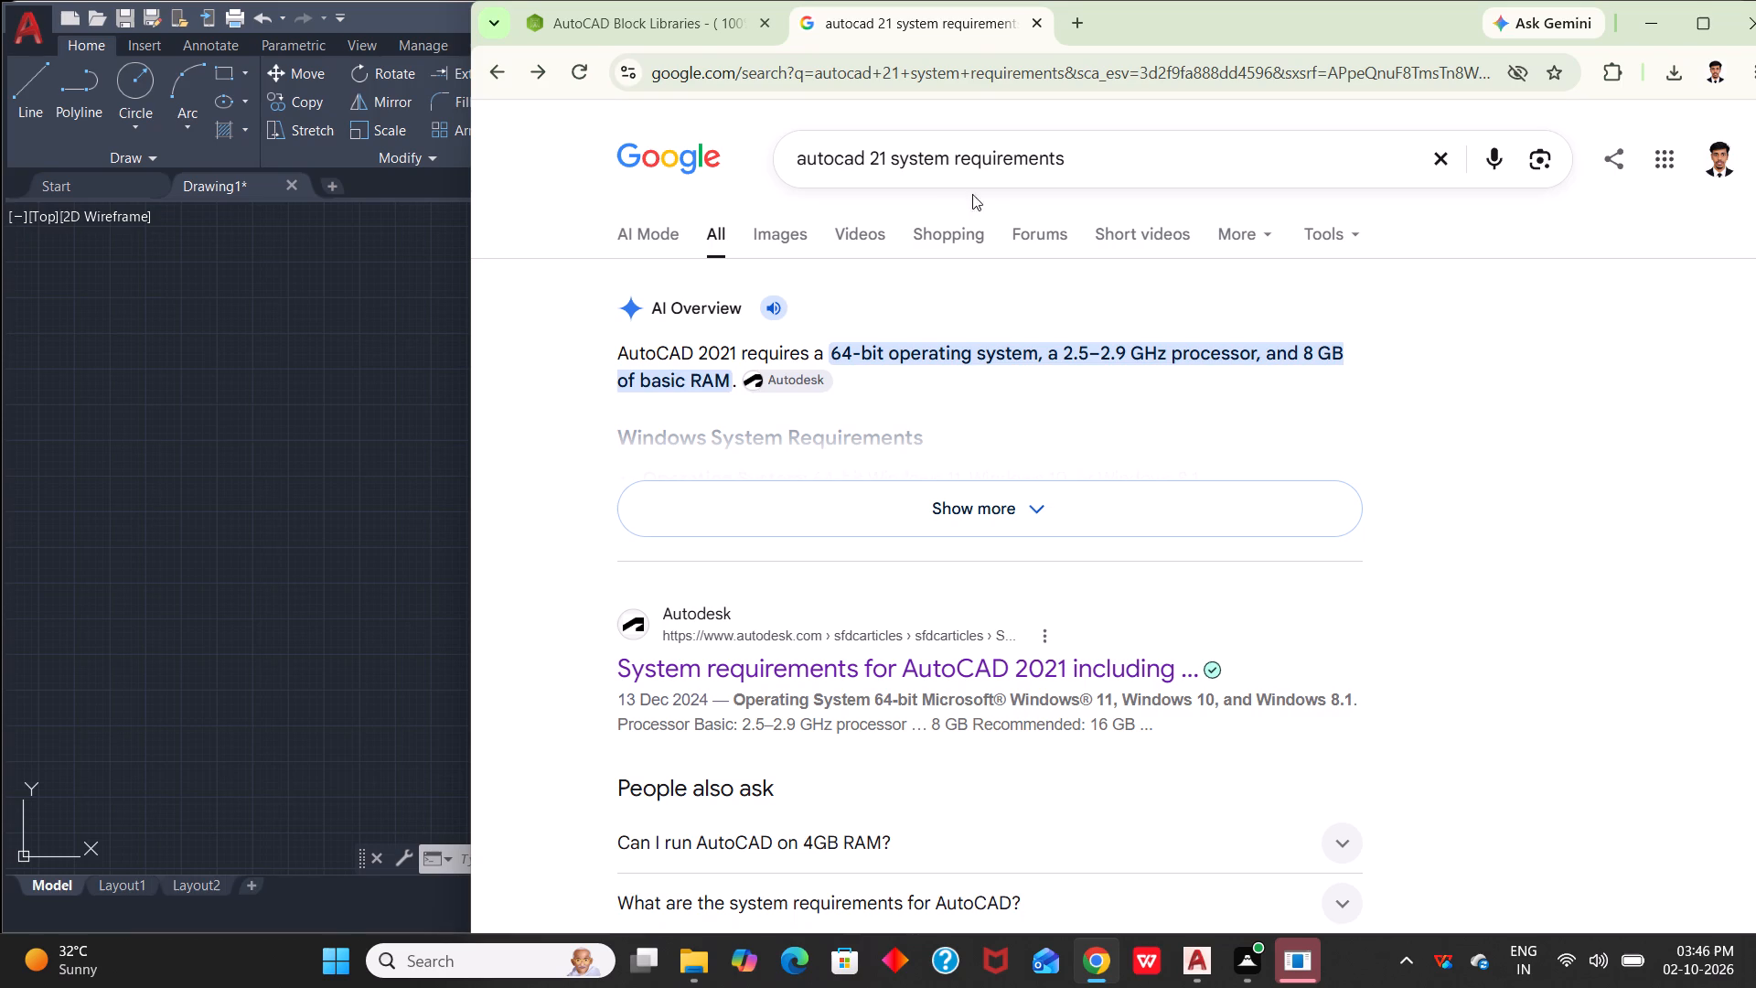
Change the Google query to autocad 21 version blocks and run the search.
left_click(1086, 161)
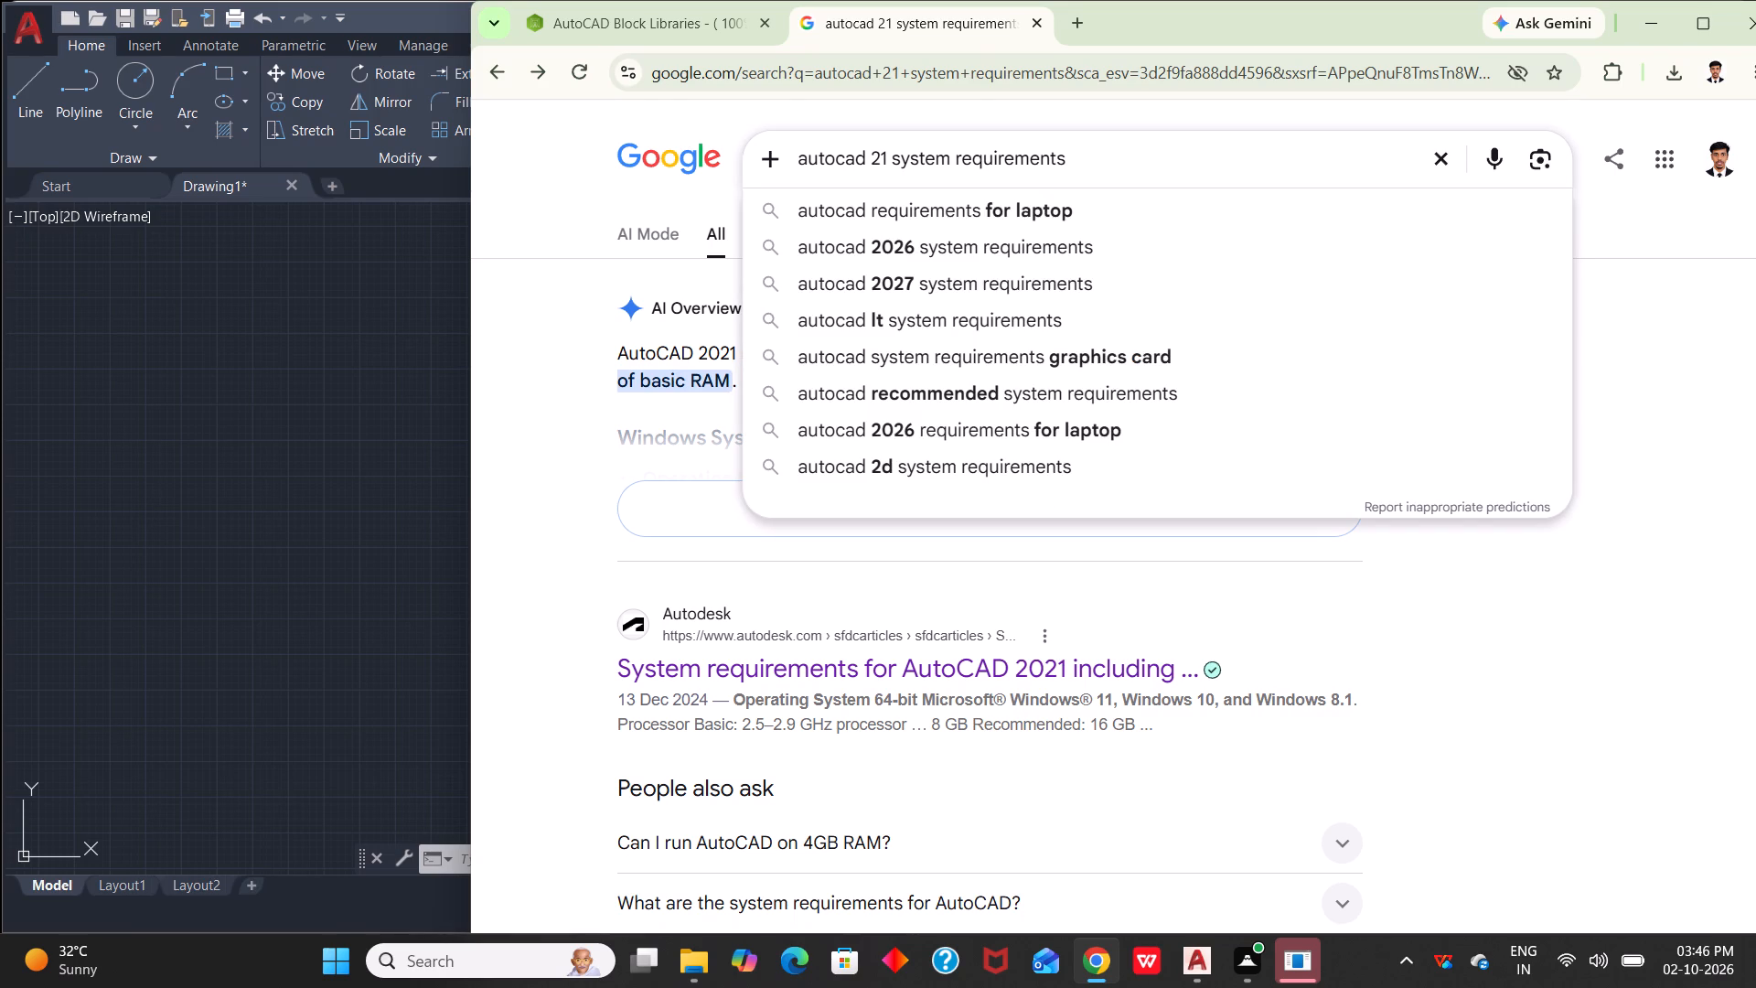
left_click_drag(1069, 145, 919, 153)
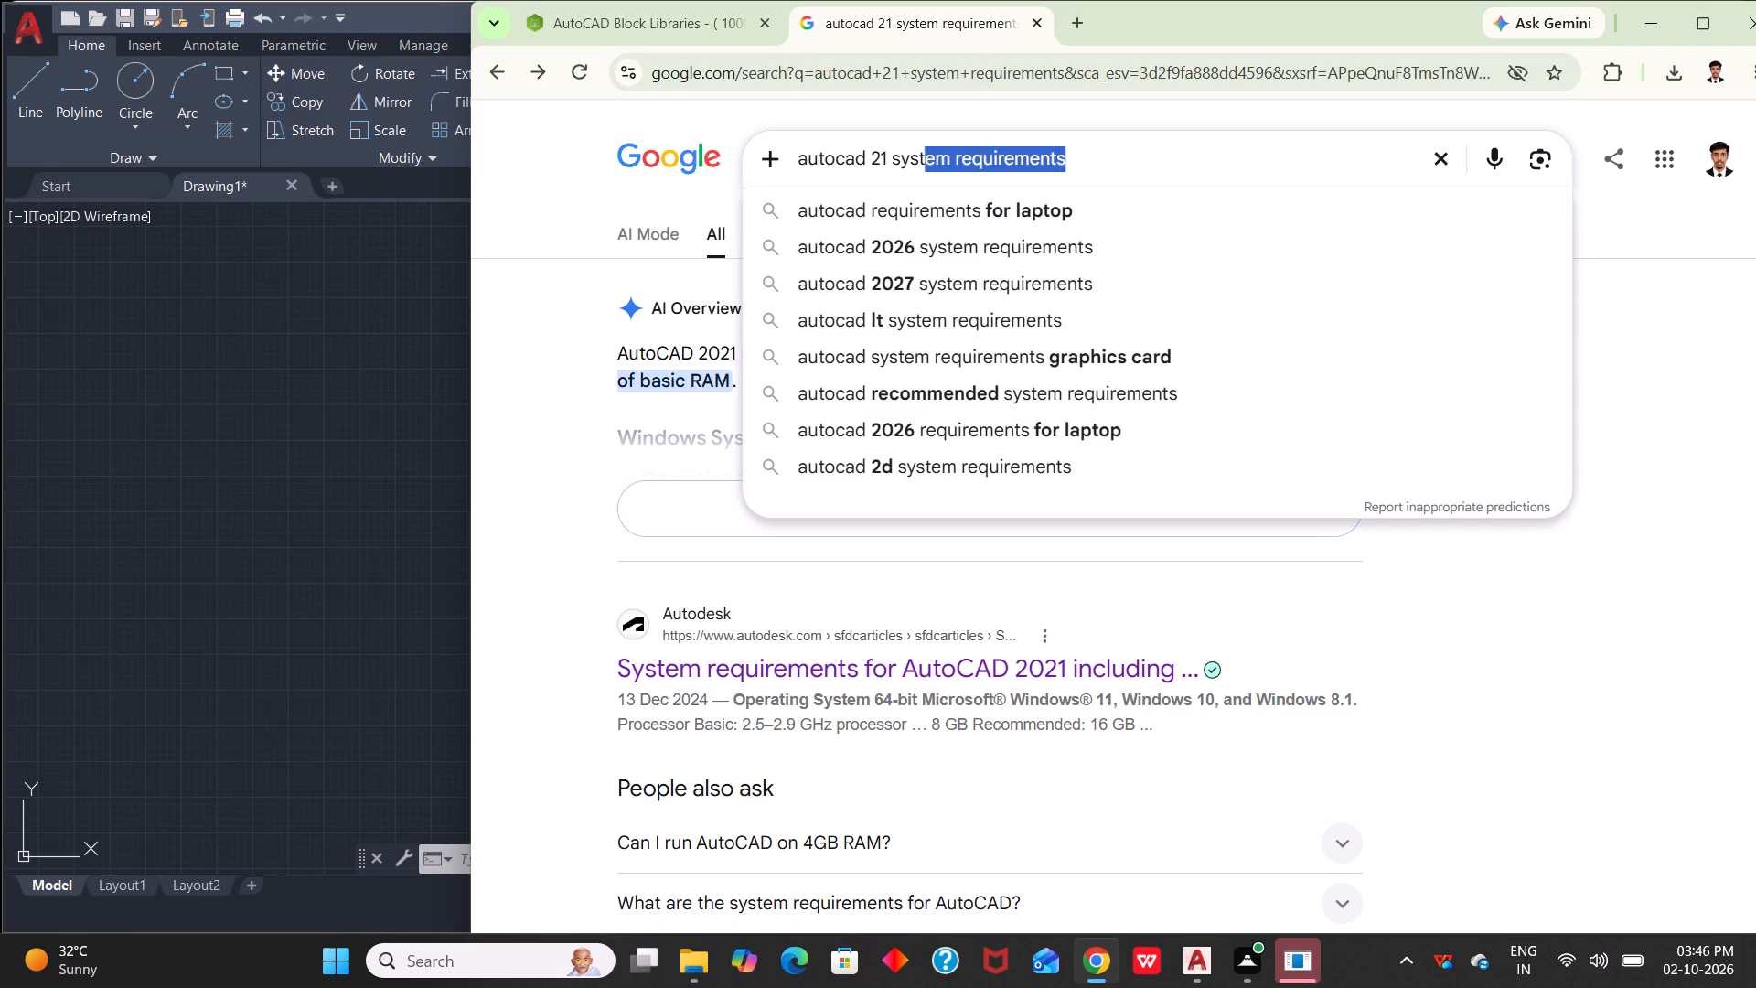
left_click_drag(919, 153, 887, 158)
key("BackSpace")
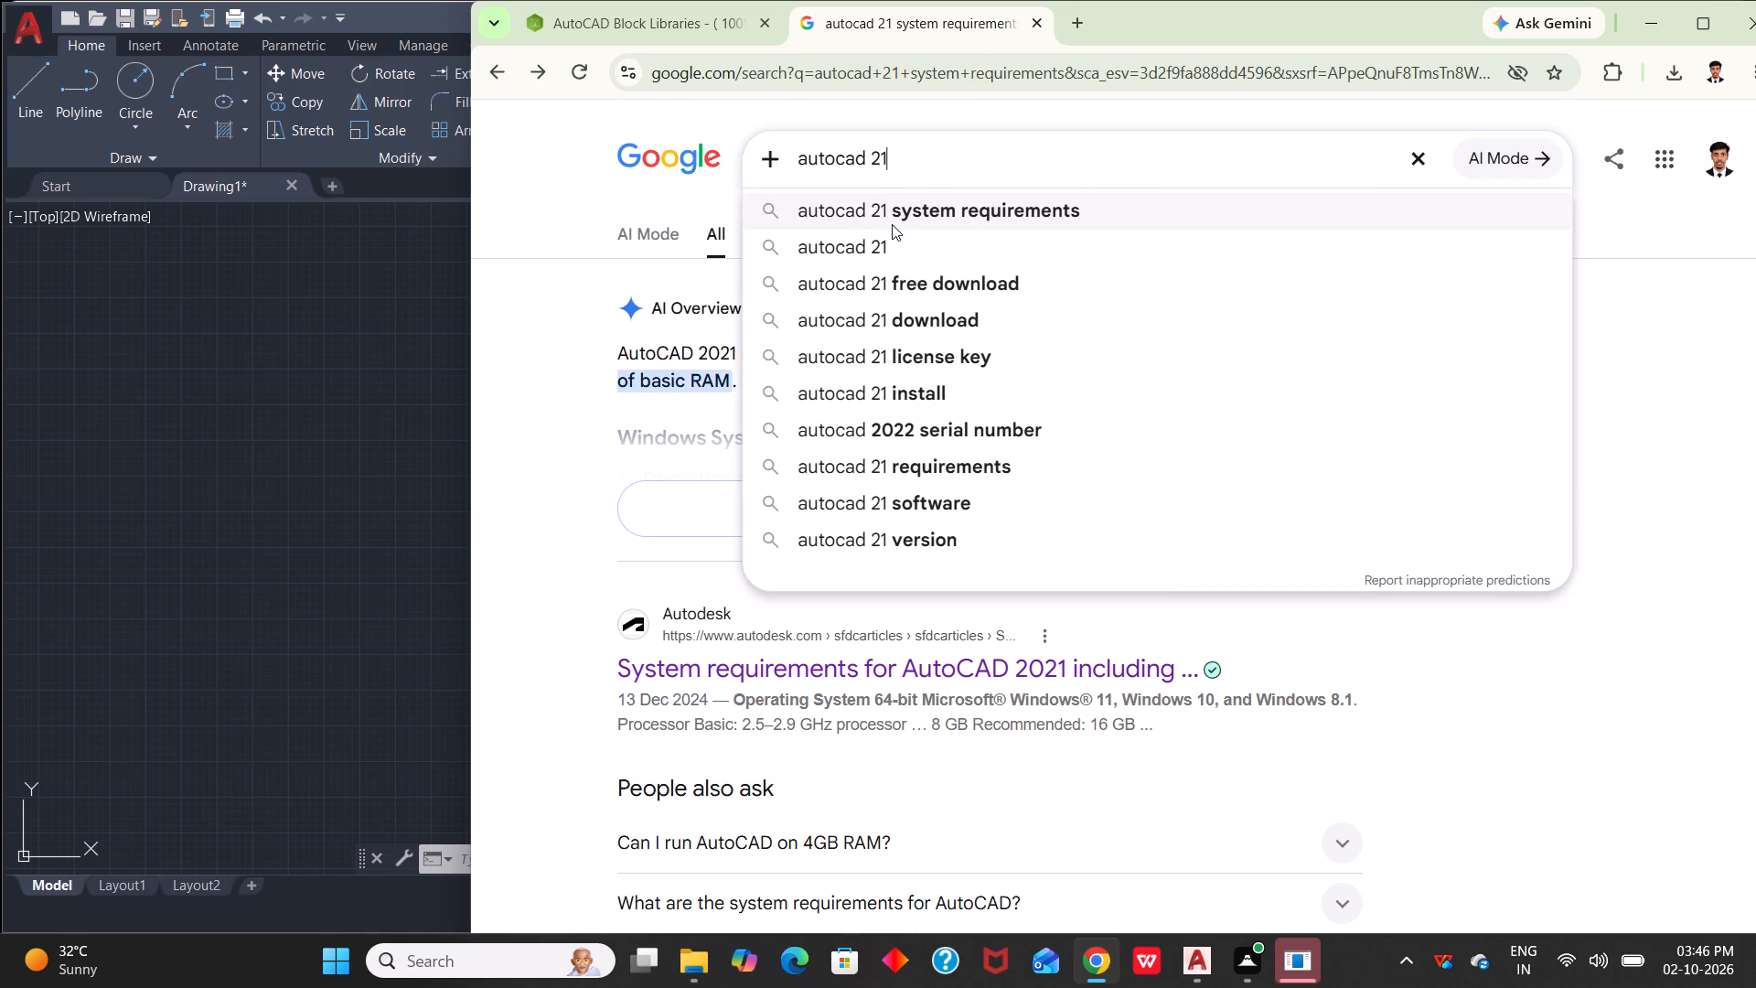
key("space")
type("VERS")
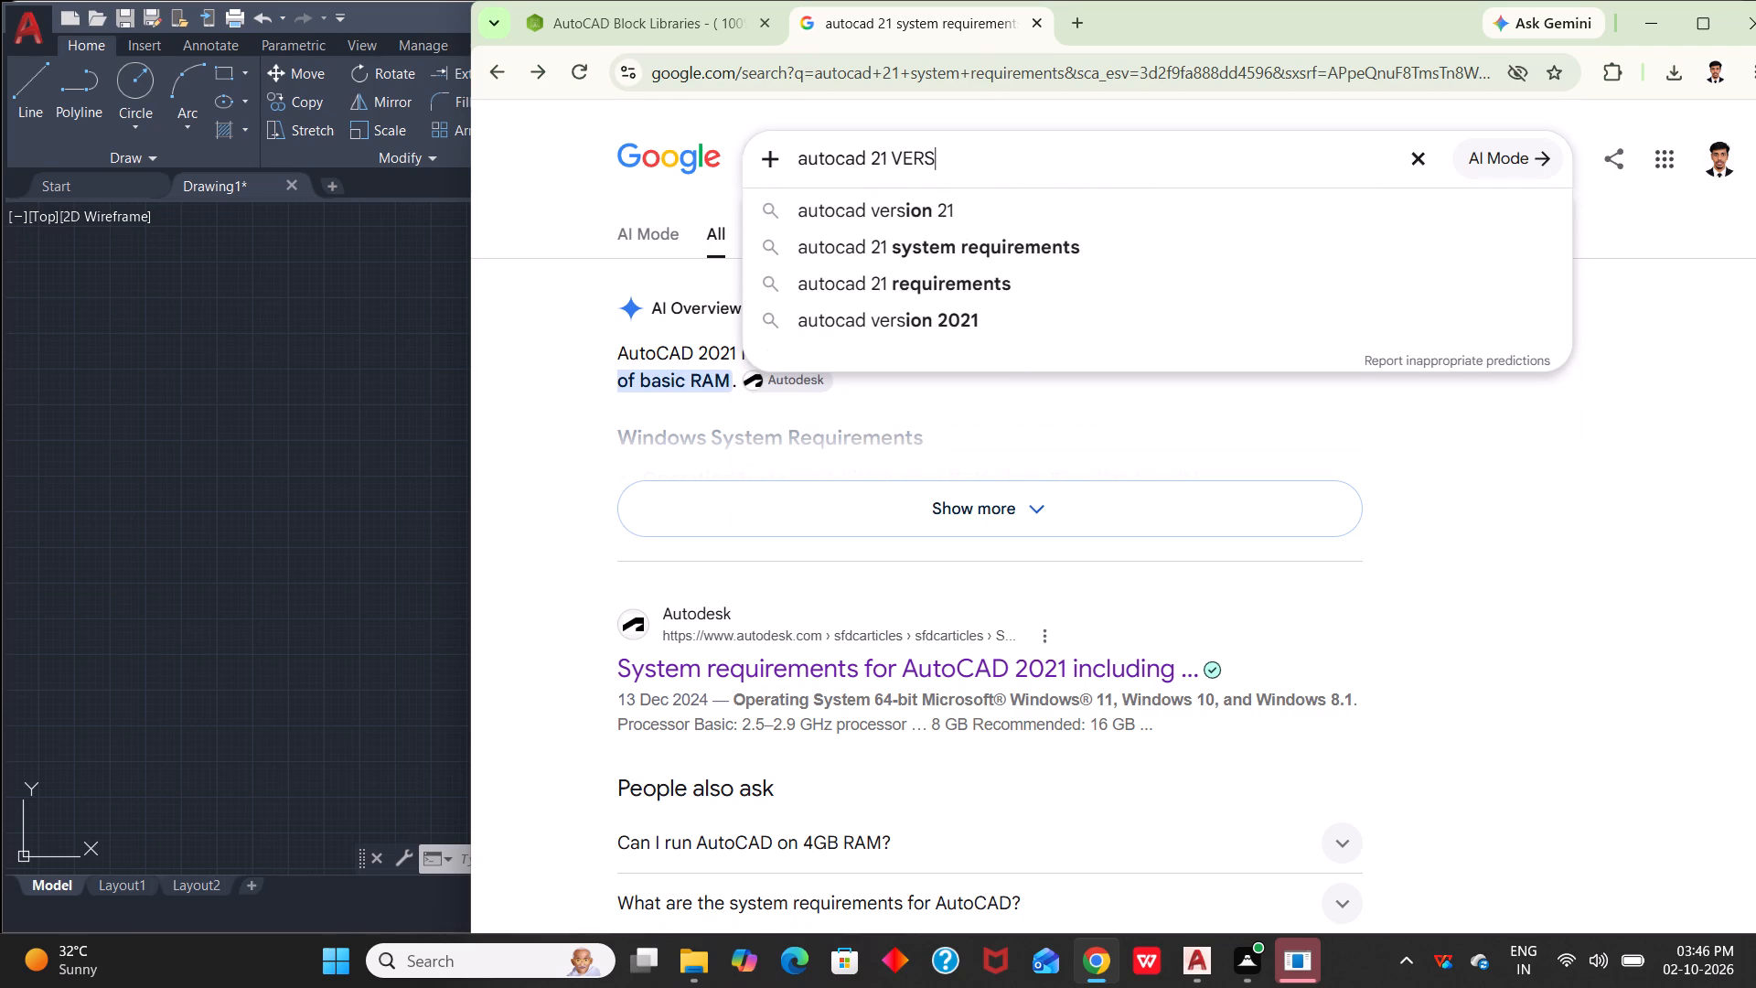
type("ION")
key("space")
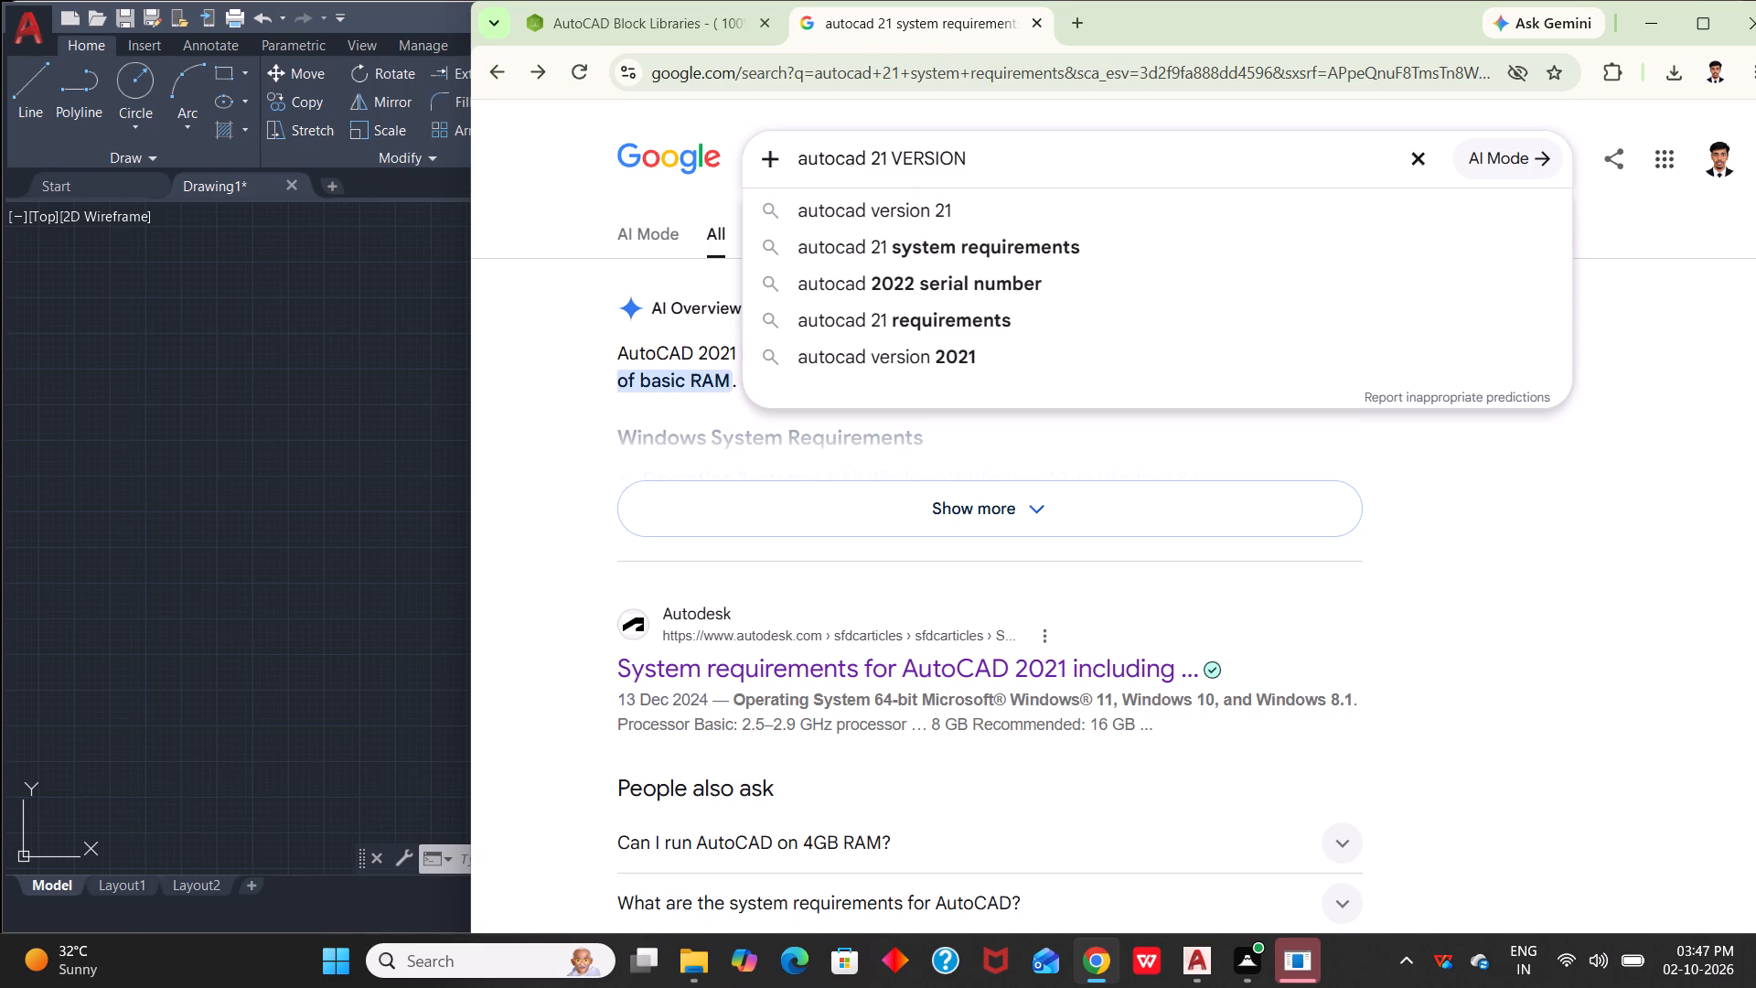
type("BLO")
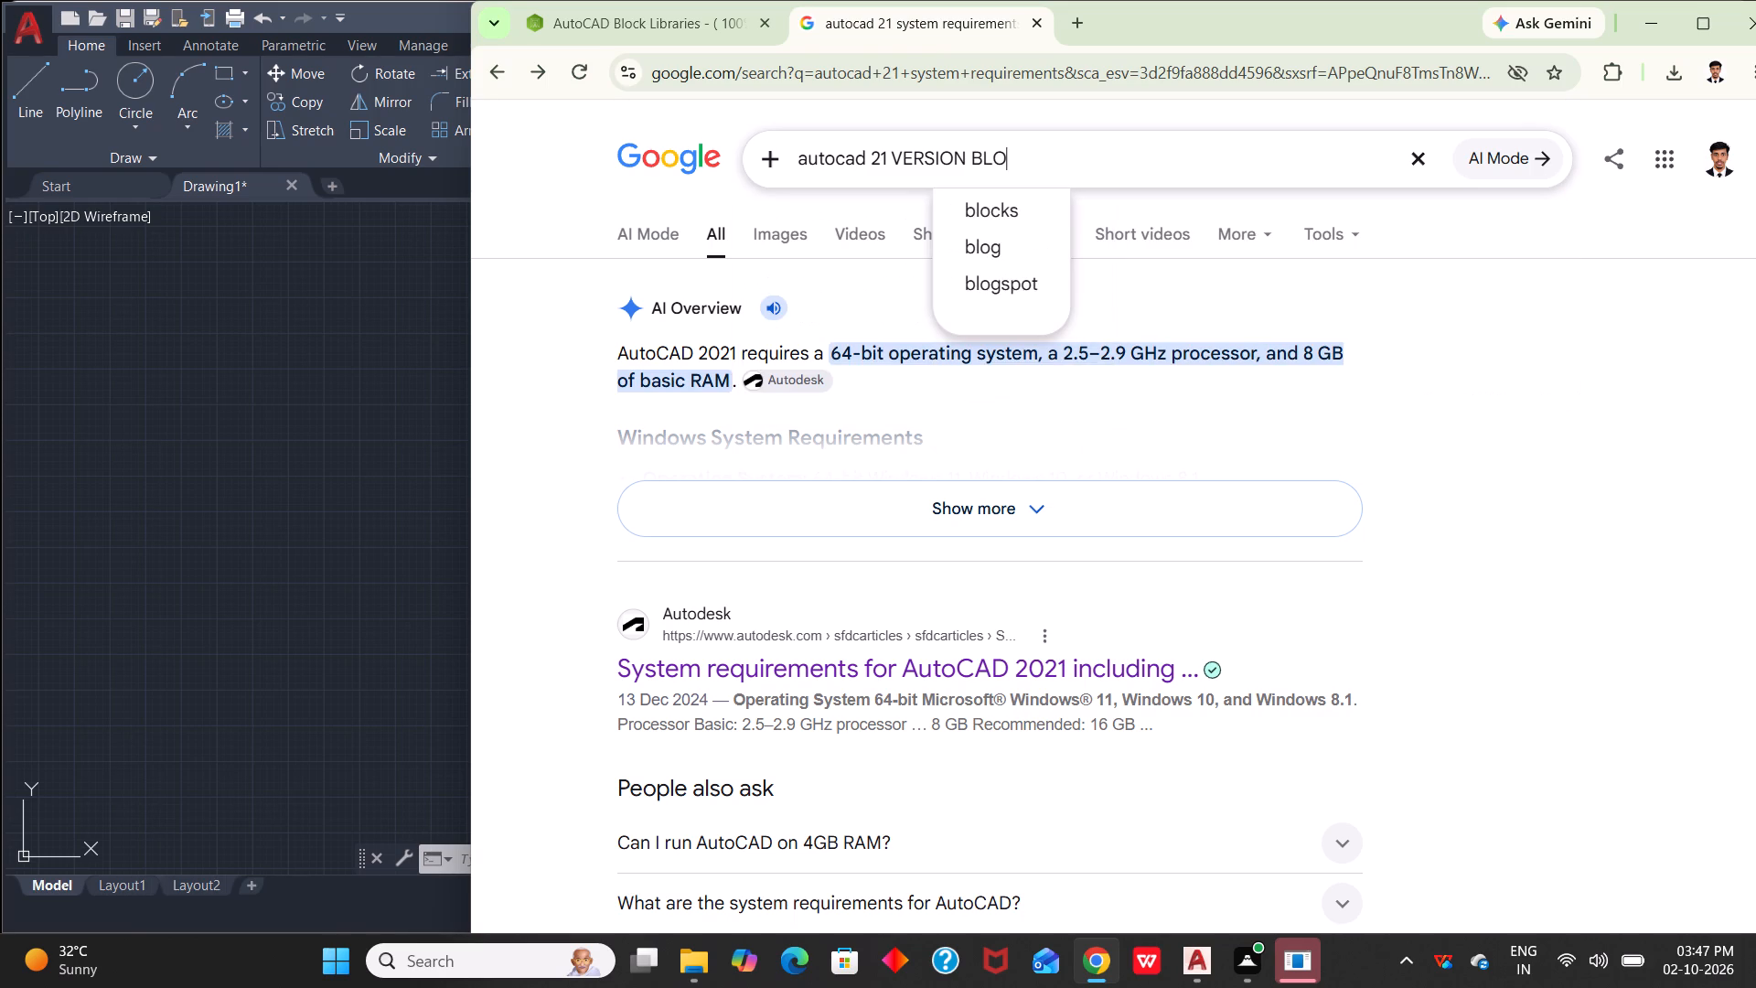
key("Down")
key("Return")
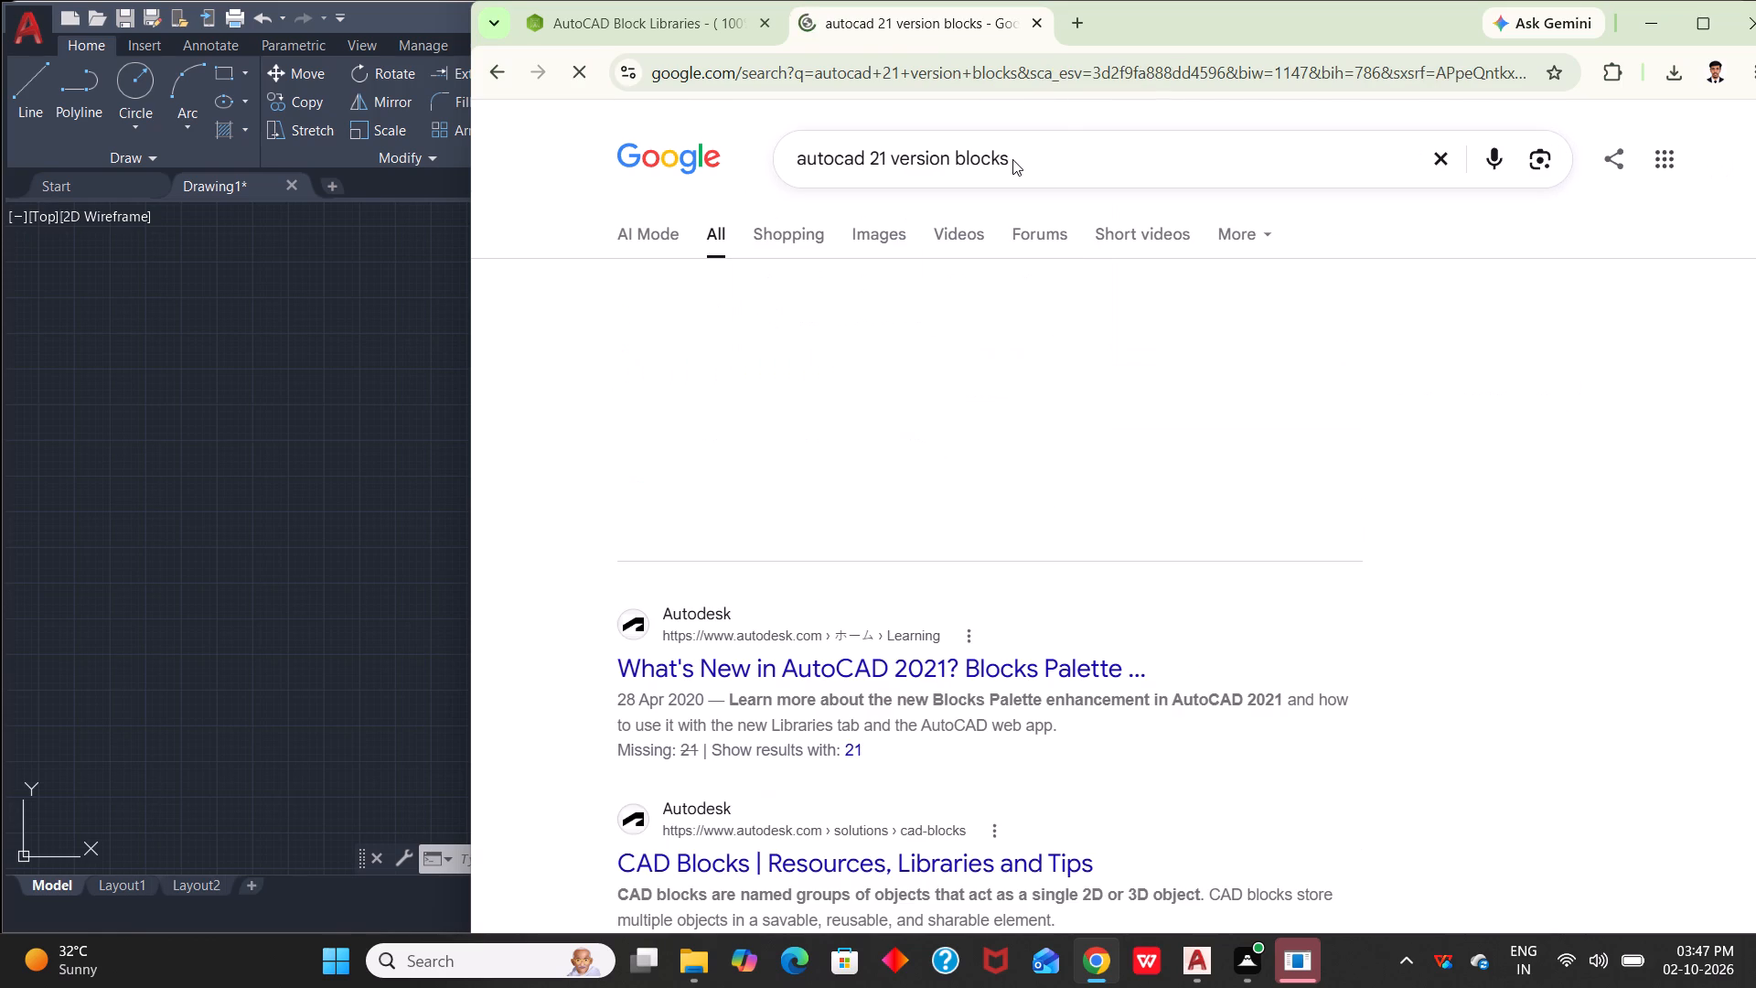
Open the measuredsurvey365.co.uk AutoCAD Block Libraries result and close the Autodesk Licensing Manager error report without submitting it.
scroll(947, 568, "down", 2)
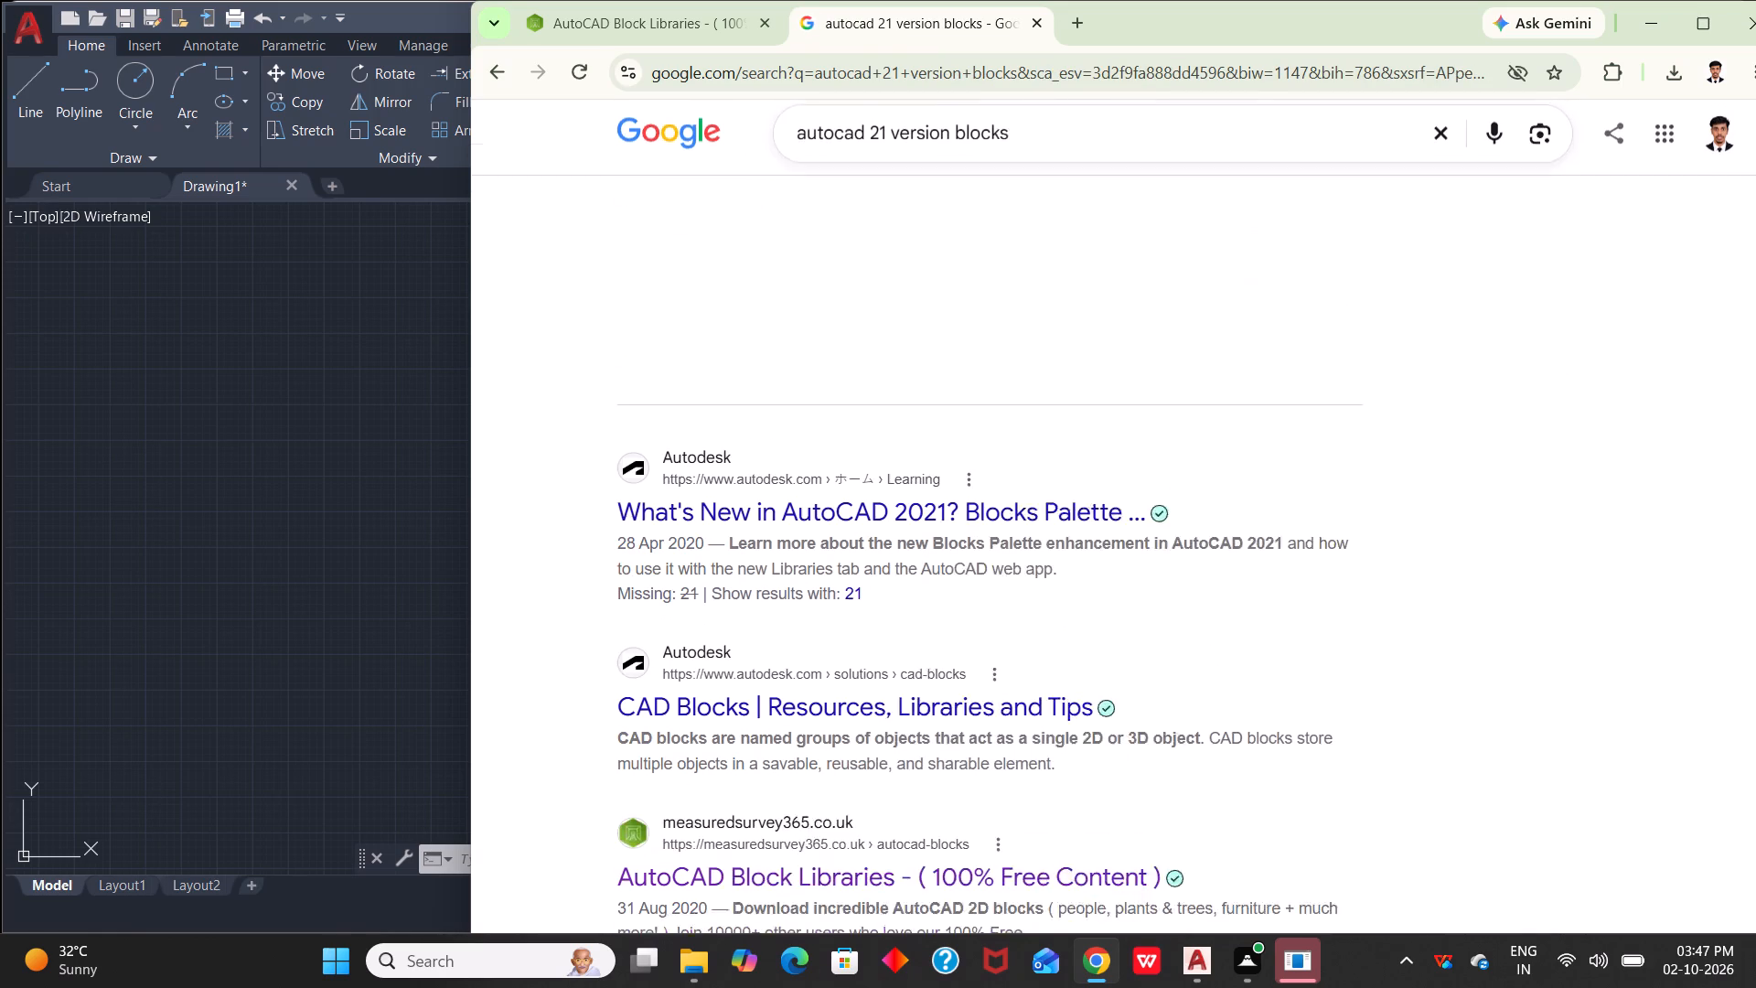
left_click(878, 801)
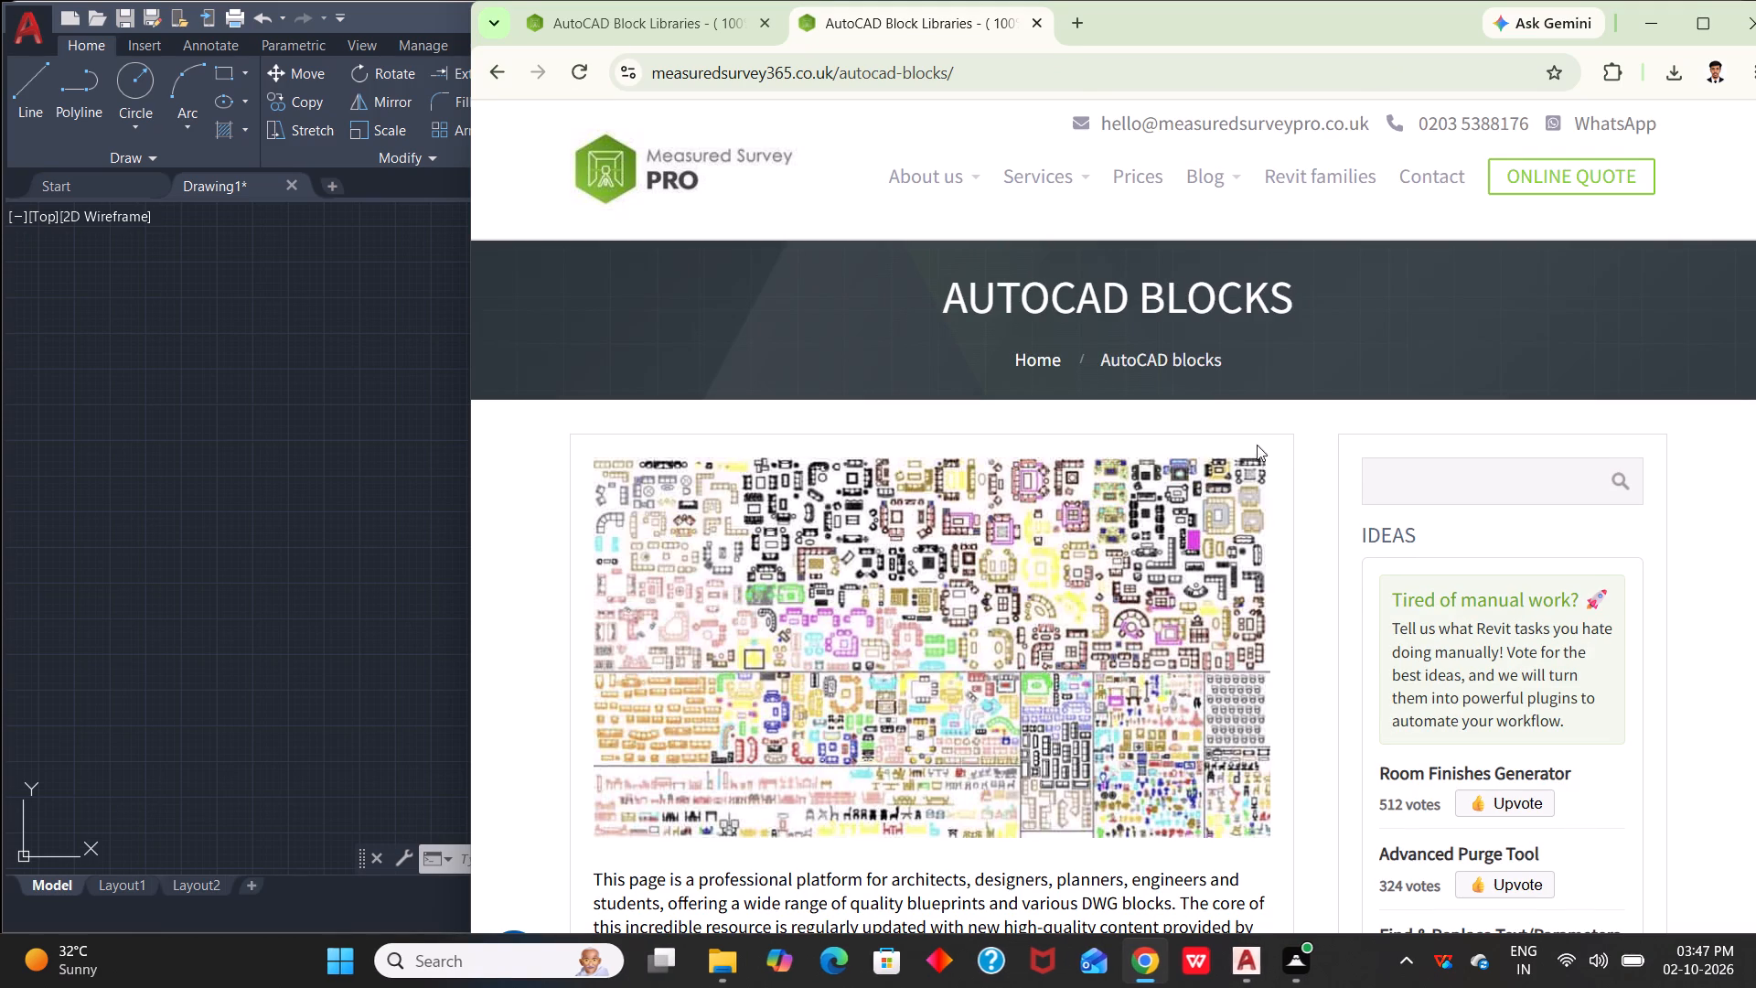
scroll(1027, 515, "down", 5)
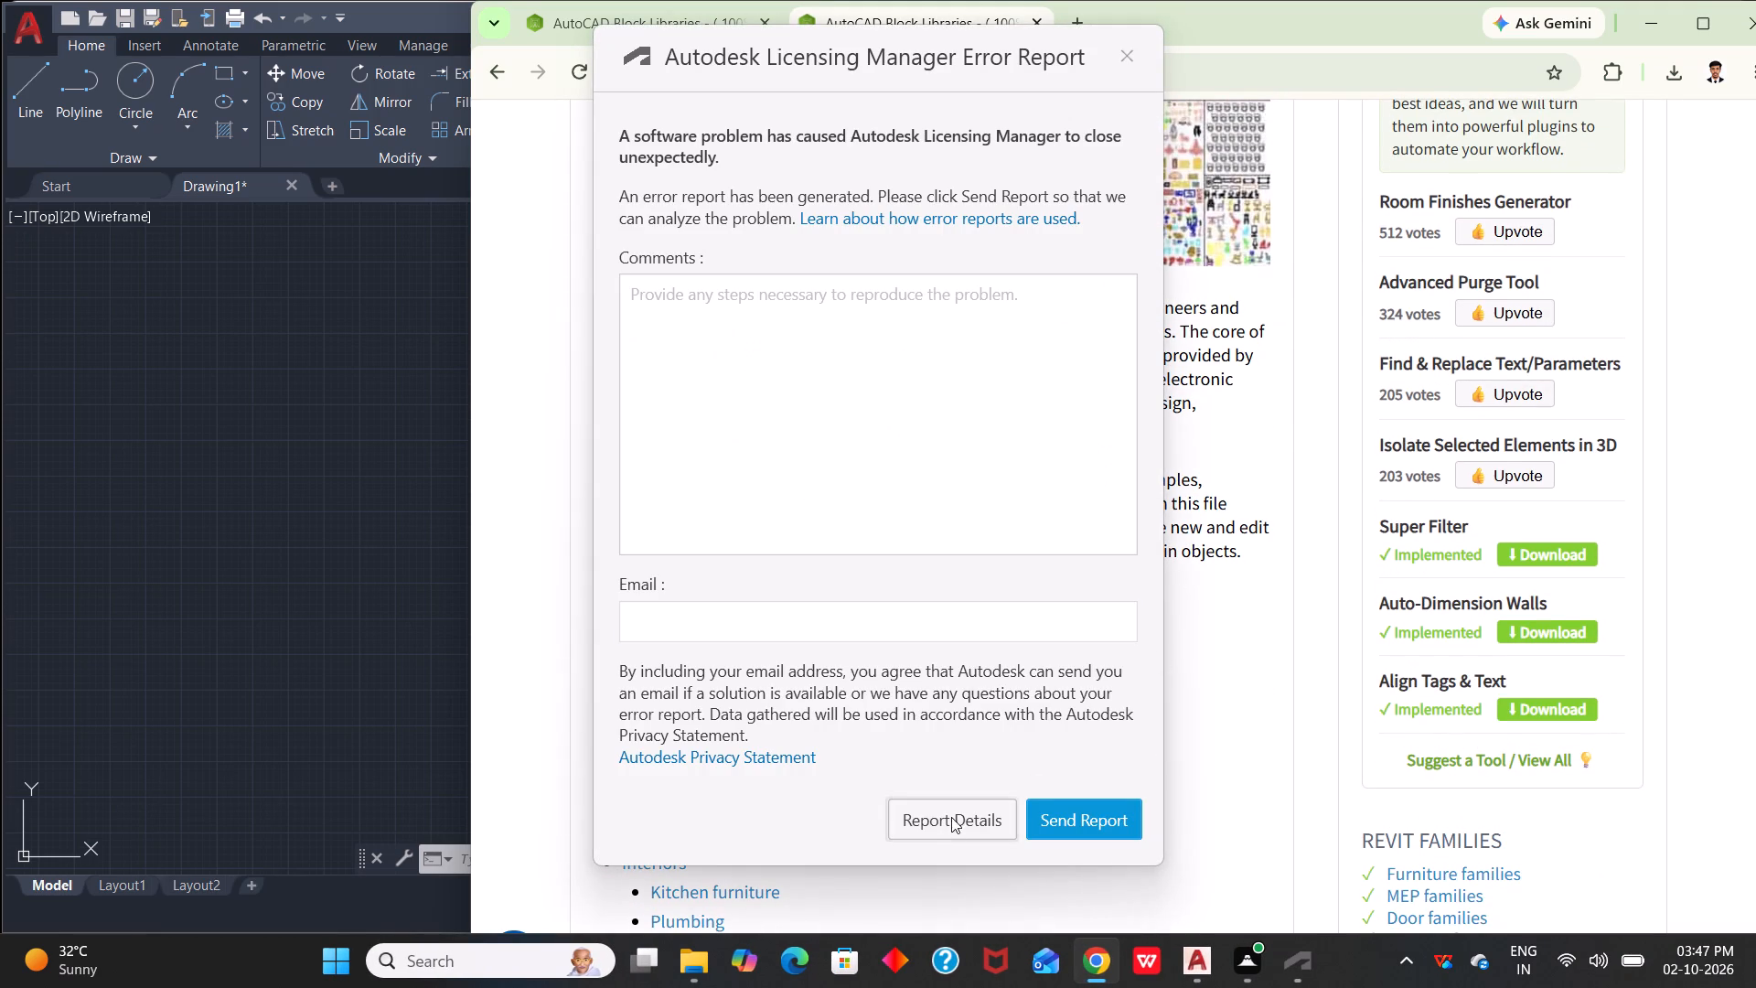
left_click(1122, 52)
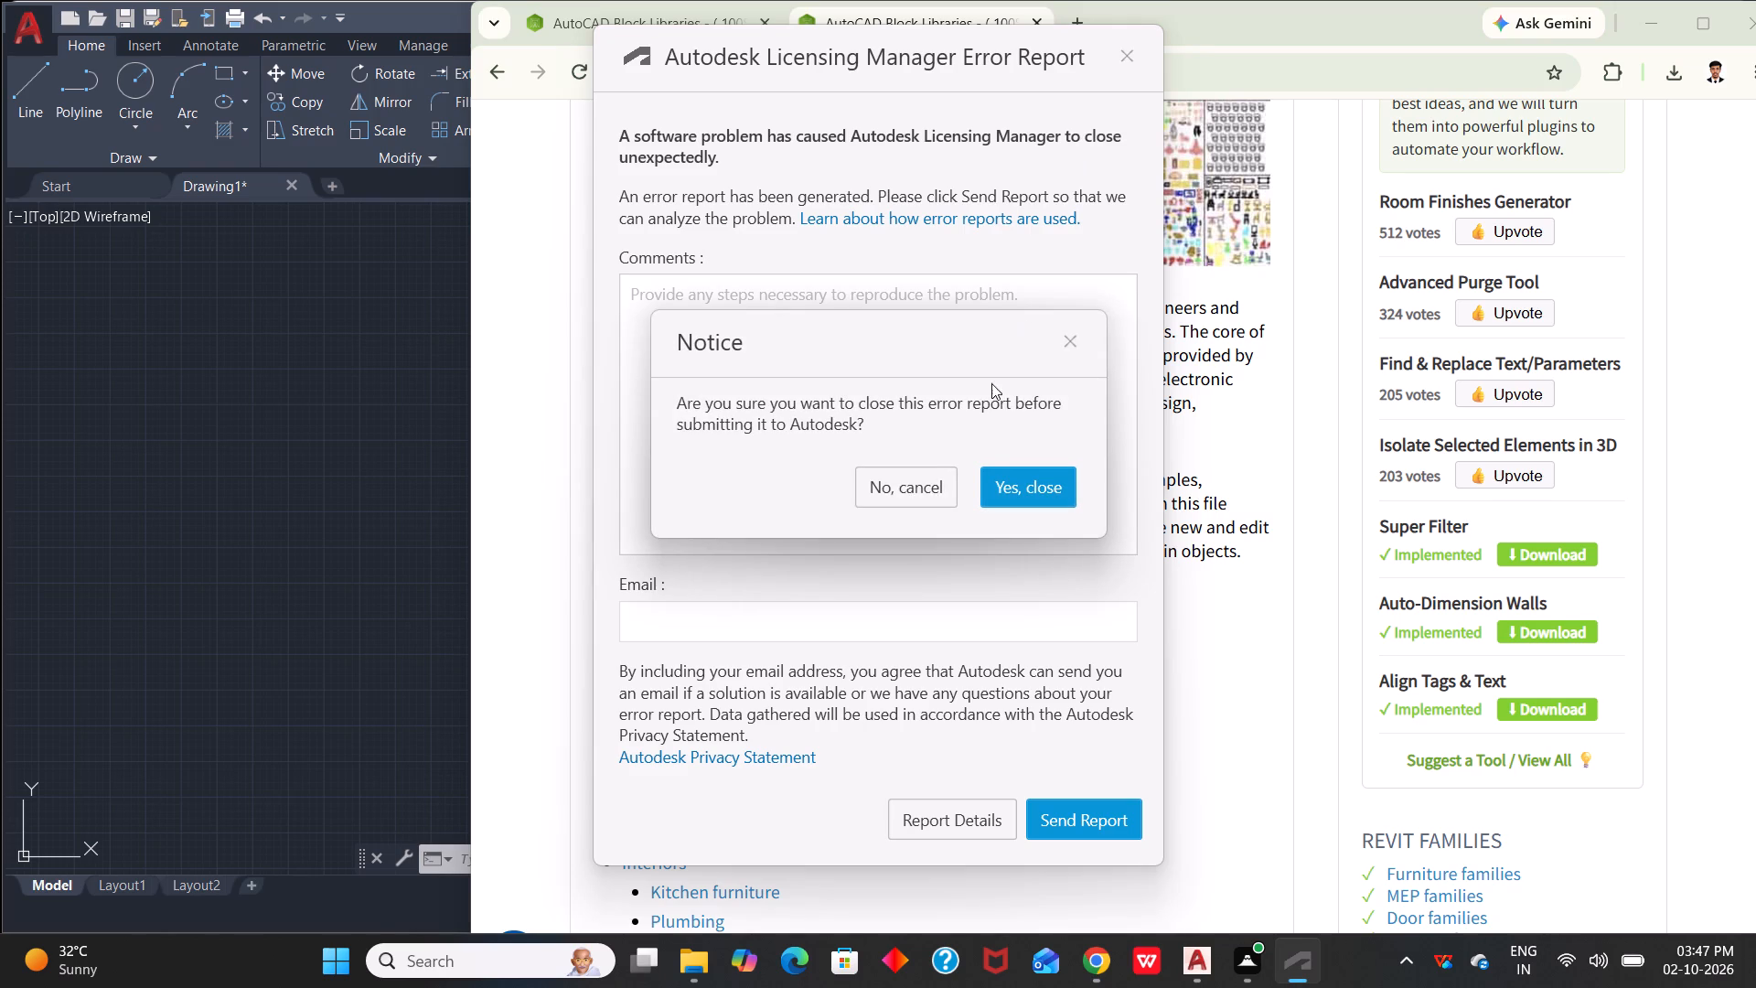
left_click(1021, 482)
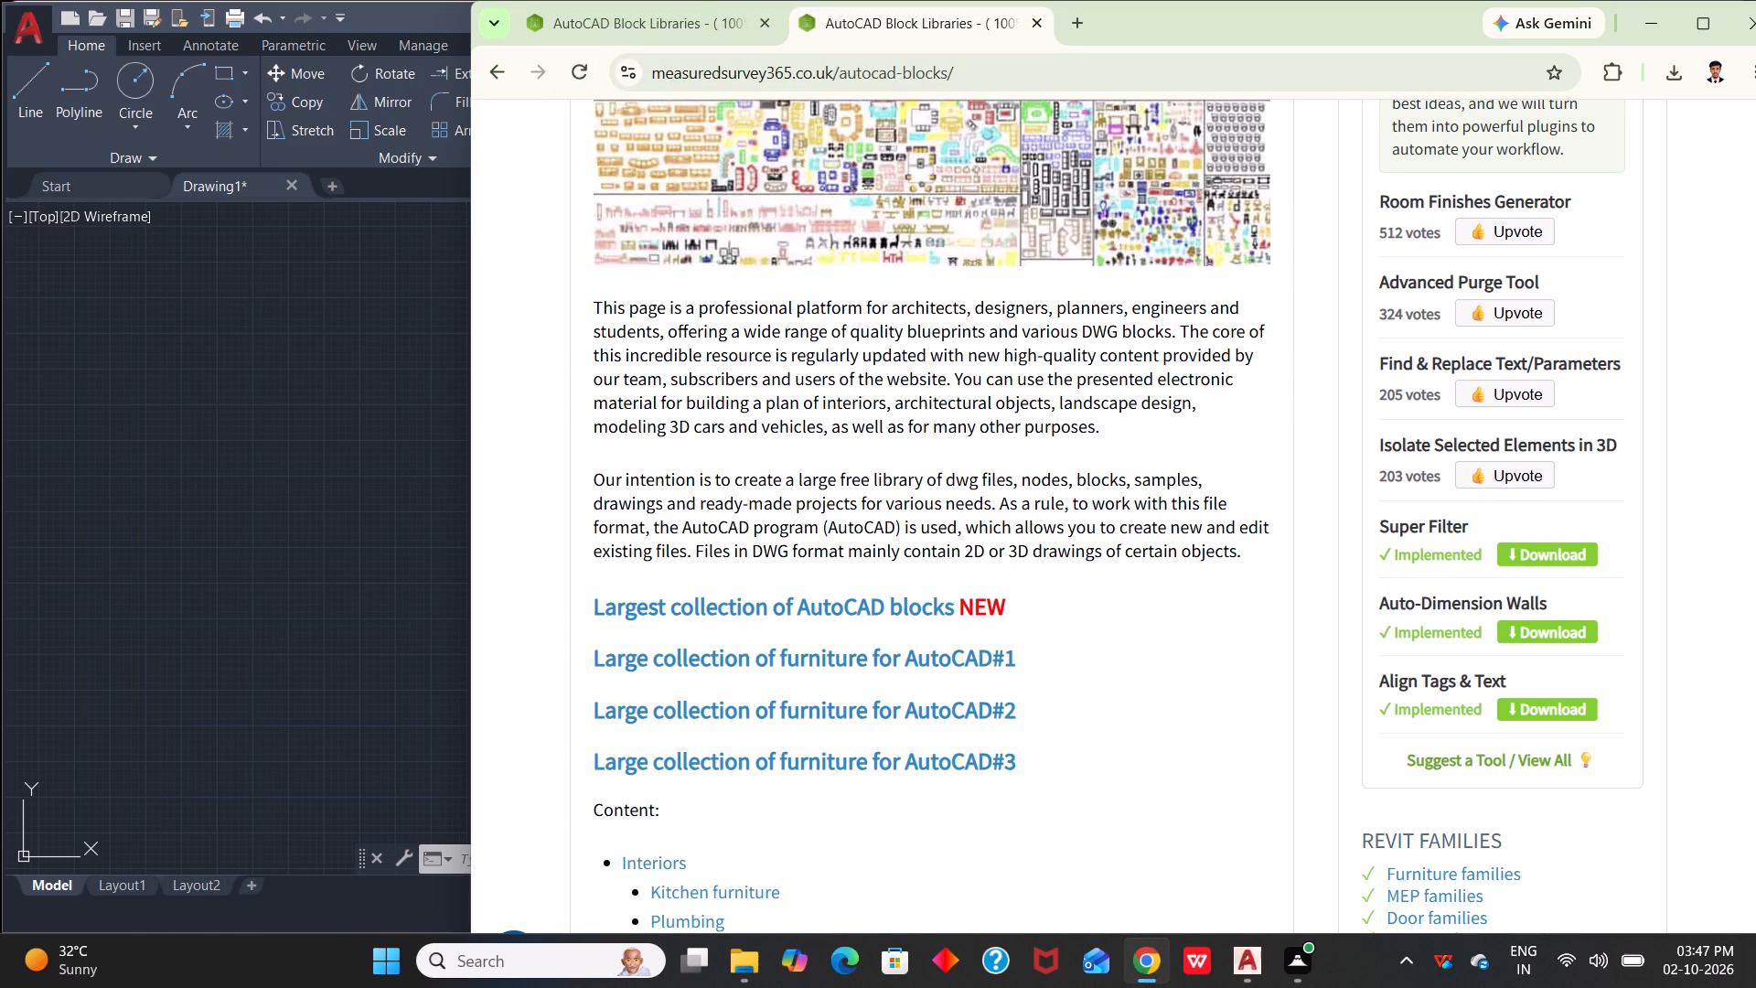
Look through the page's kitchen, plumbing and furniture block libraries and download the Largest collection of AutoCAD blocks.
scroll(1166, 574, "down", 4)
scroll(789, 608, "down", 9)
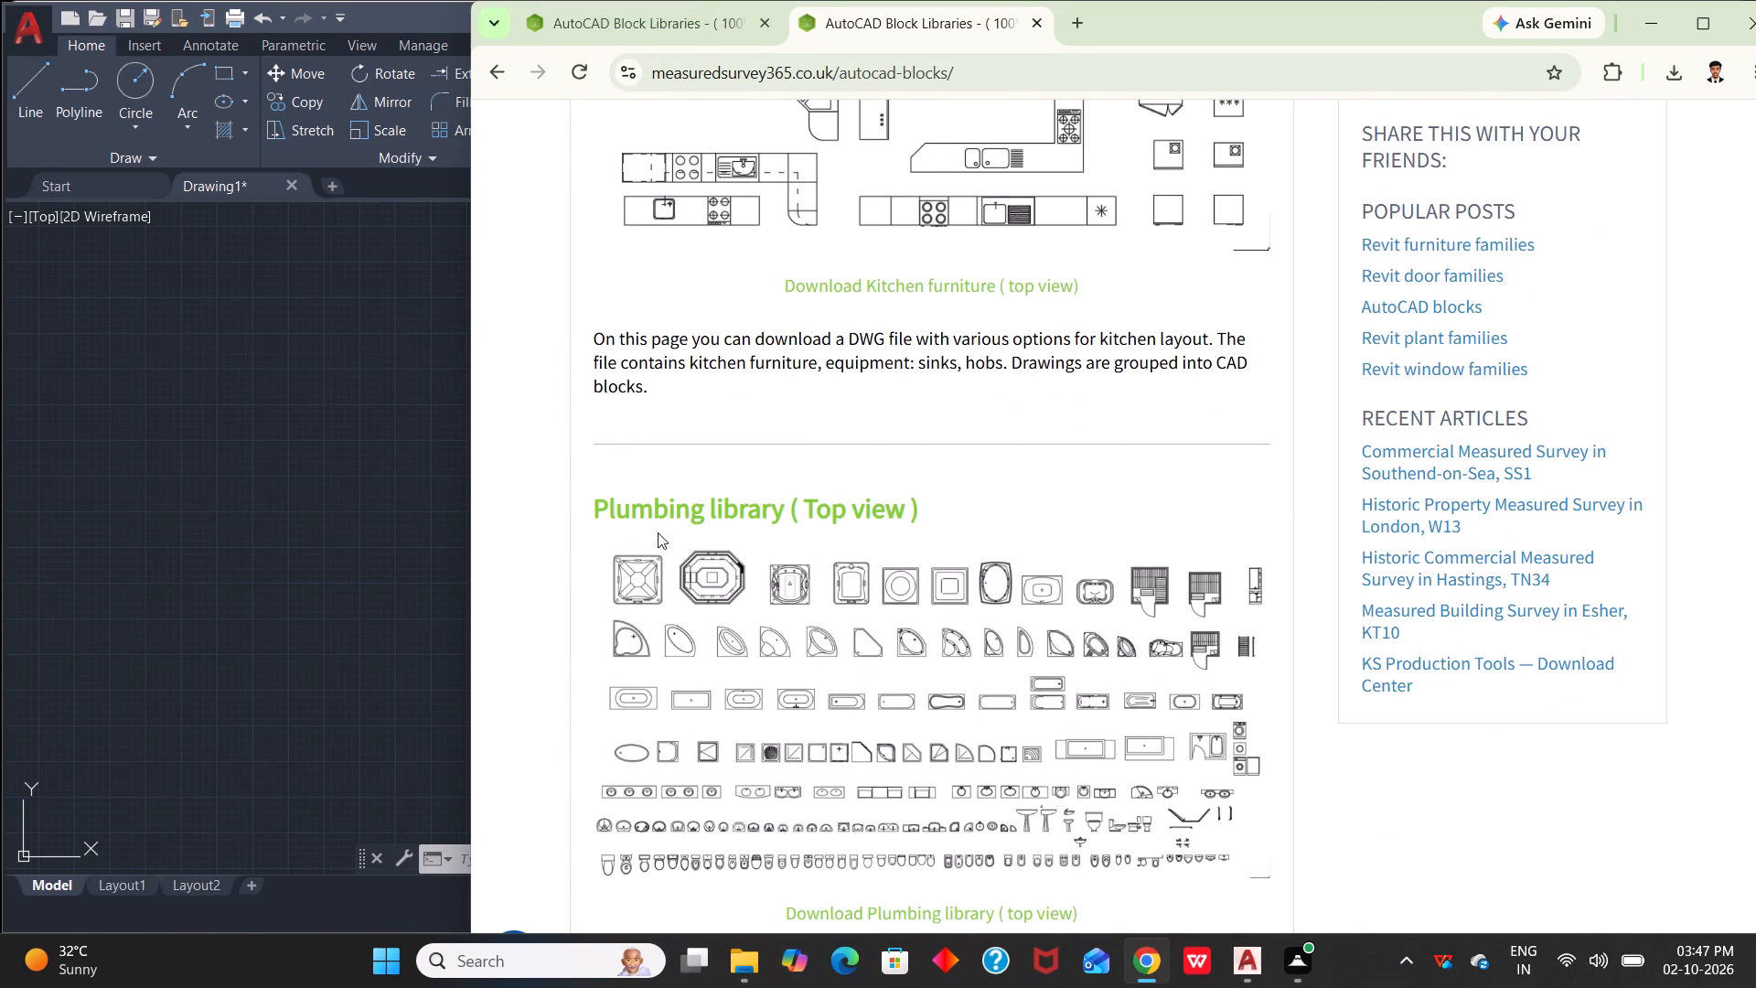
scroll(984, 598, "down", 7)
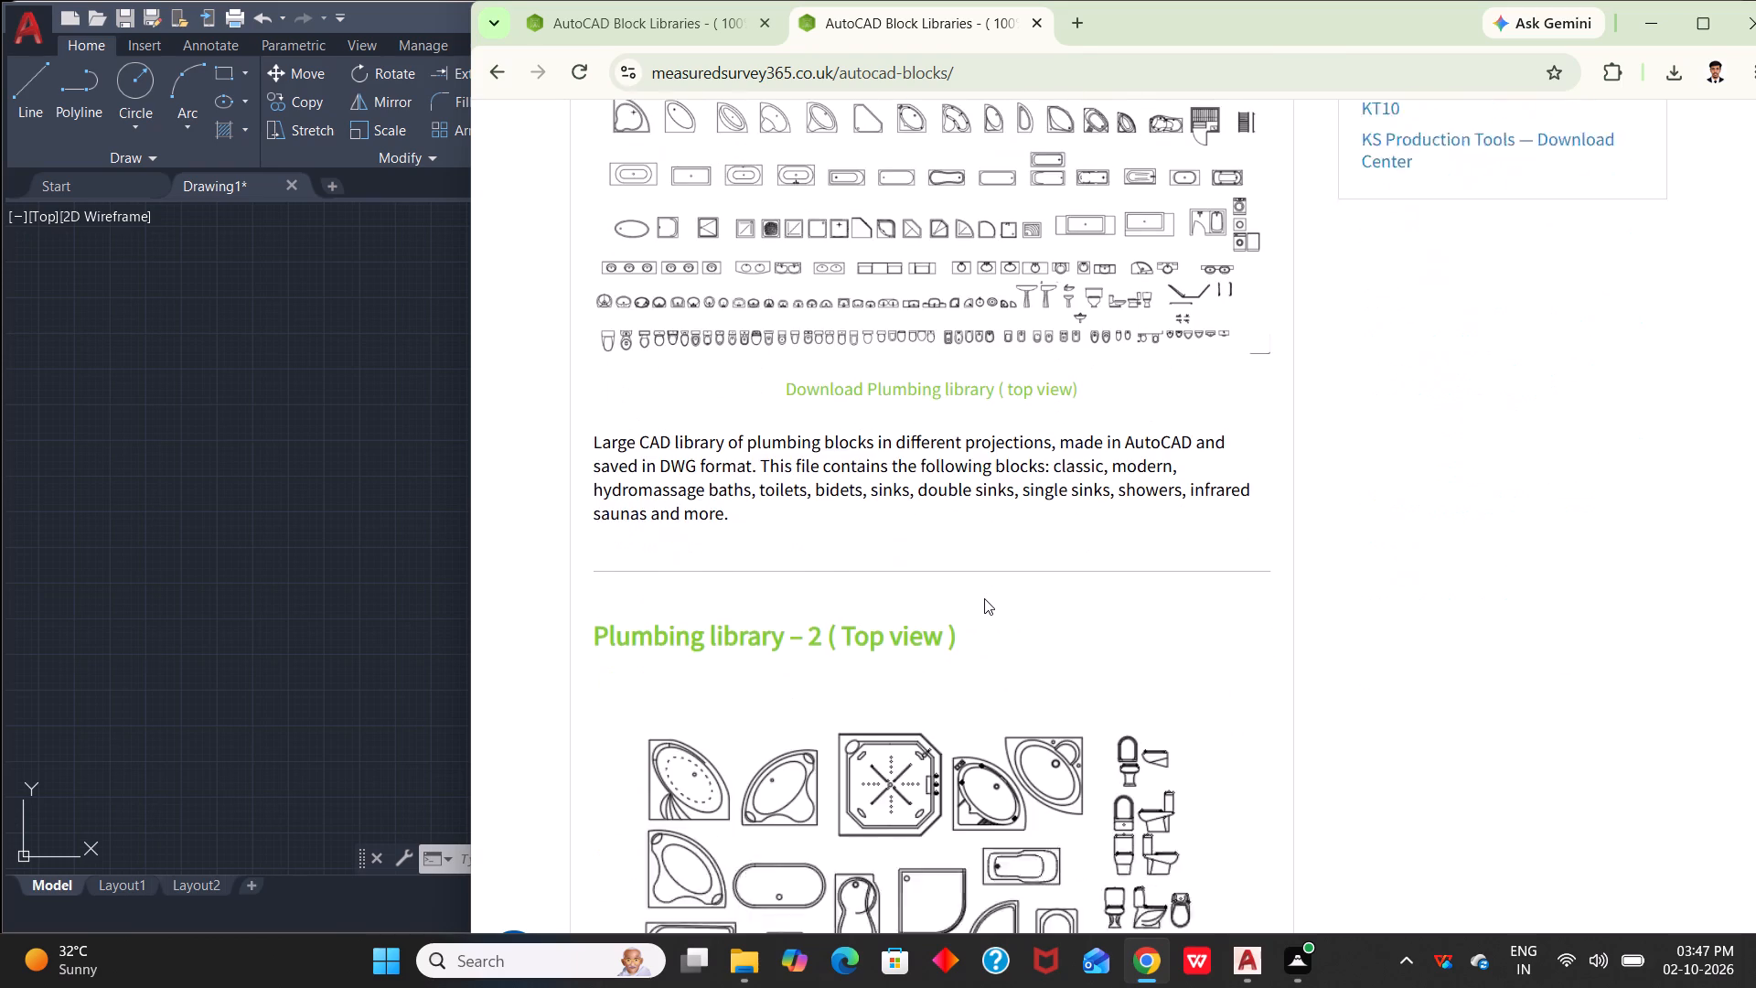
scroll(984, 598, "down", 15)
scroll(990, 592, "up", 1)
scroll(990, 592, "down", 3)
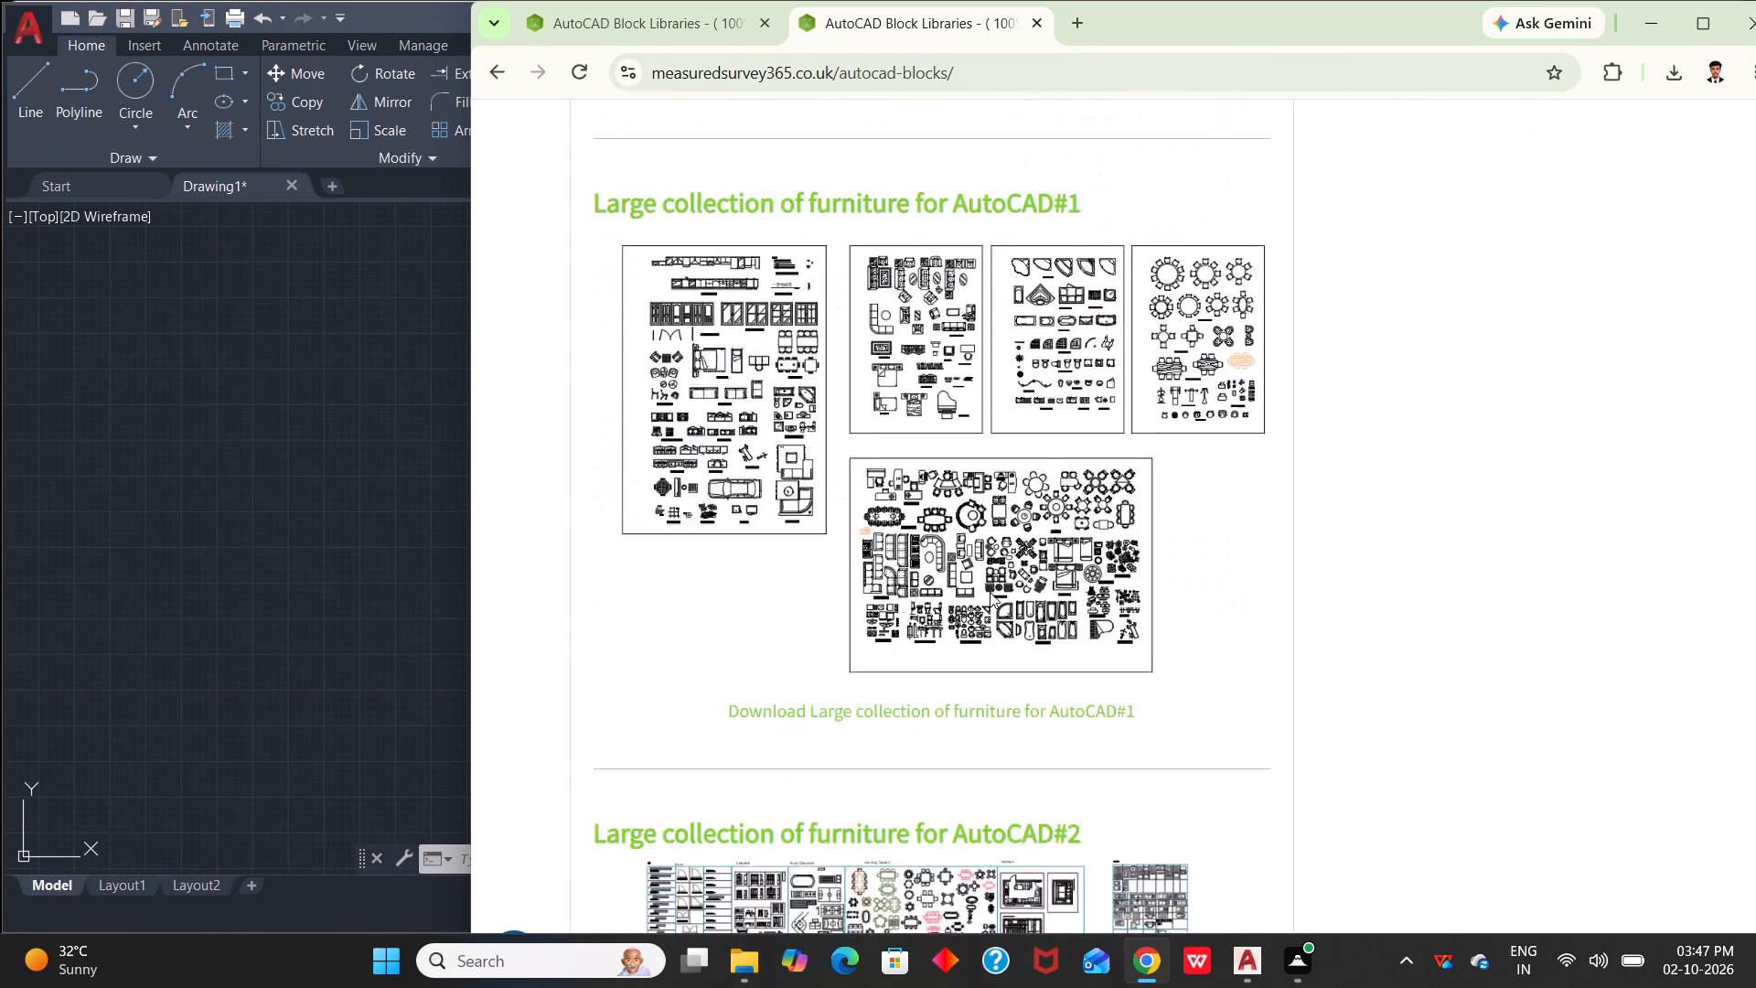
scroll(990, 592, "down", 17)
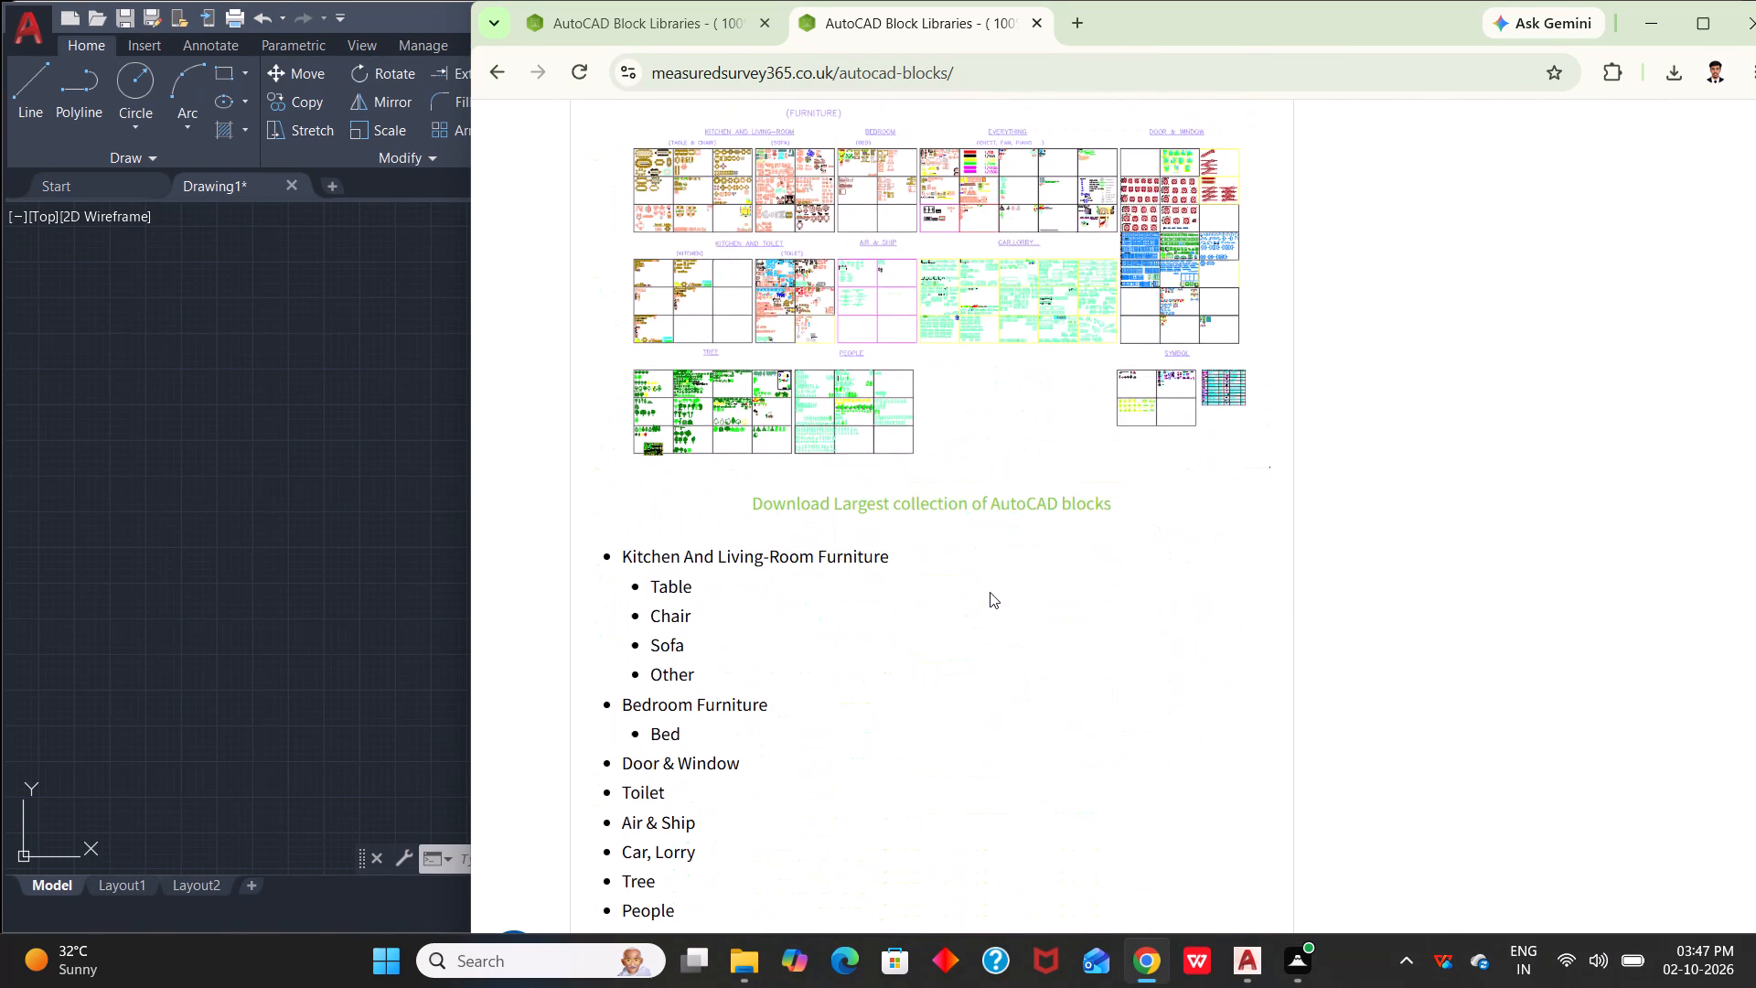
scroll(990, 592, "up", 4)
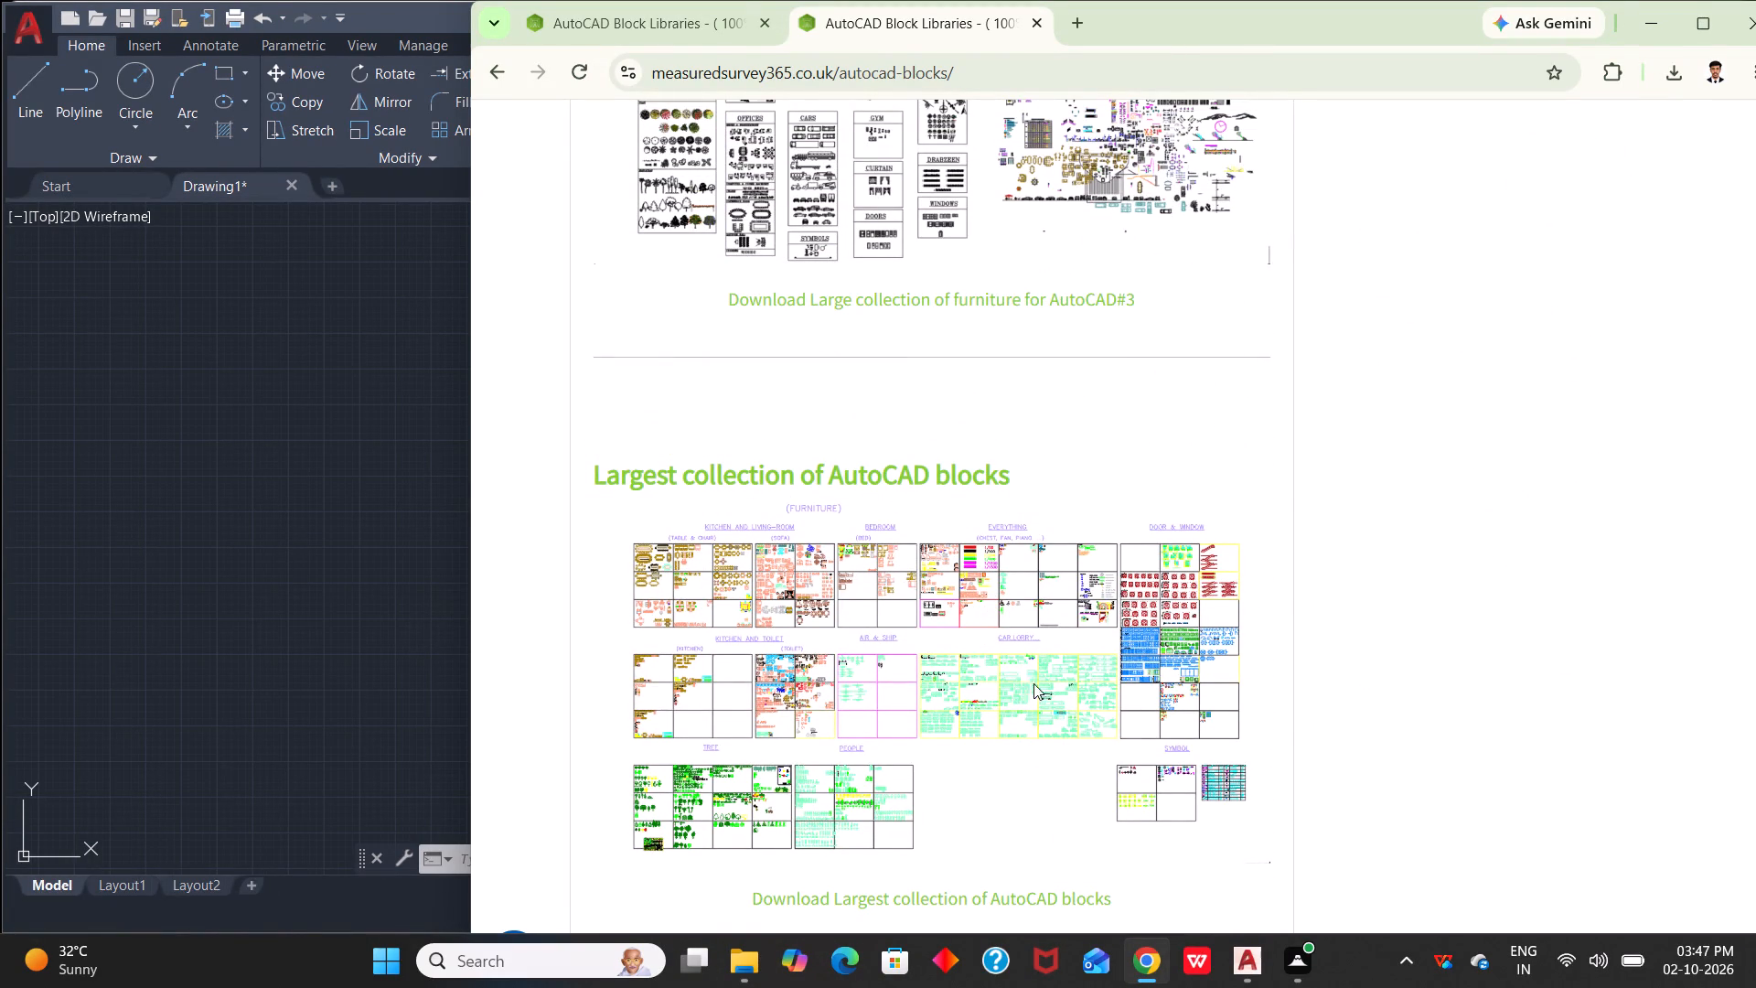
scroll(908, 613, "down", 3)
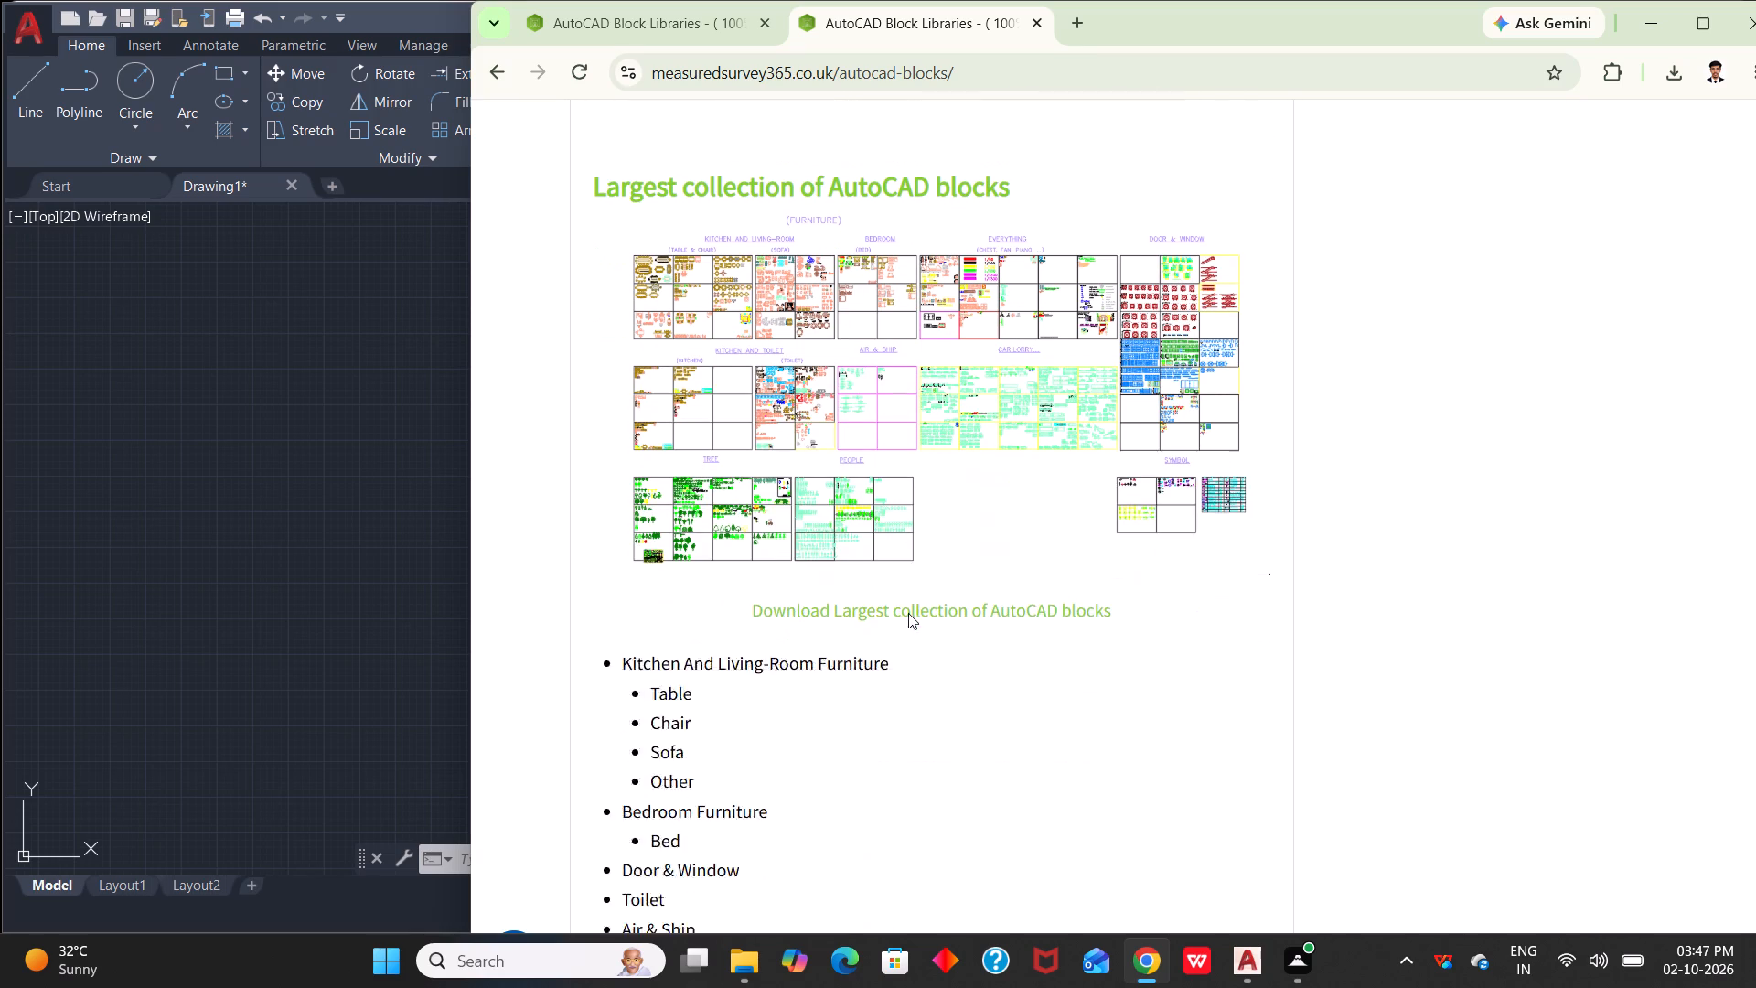
left_click(861, 564)
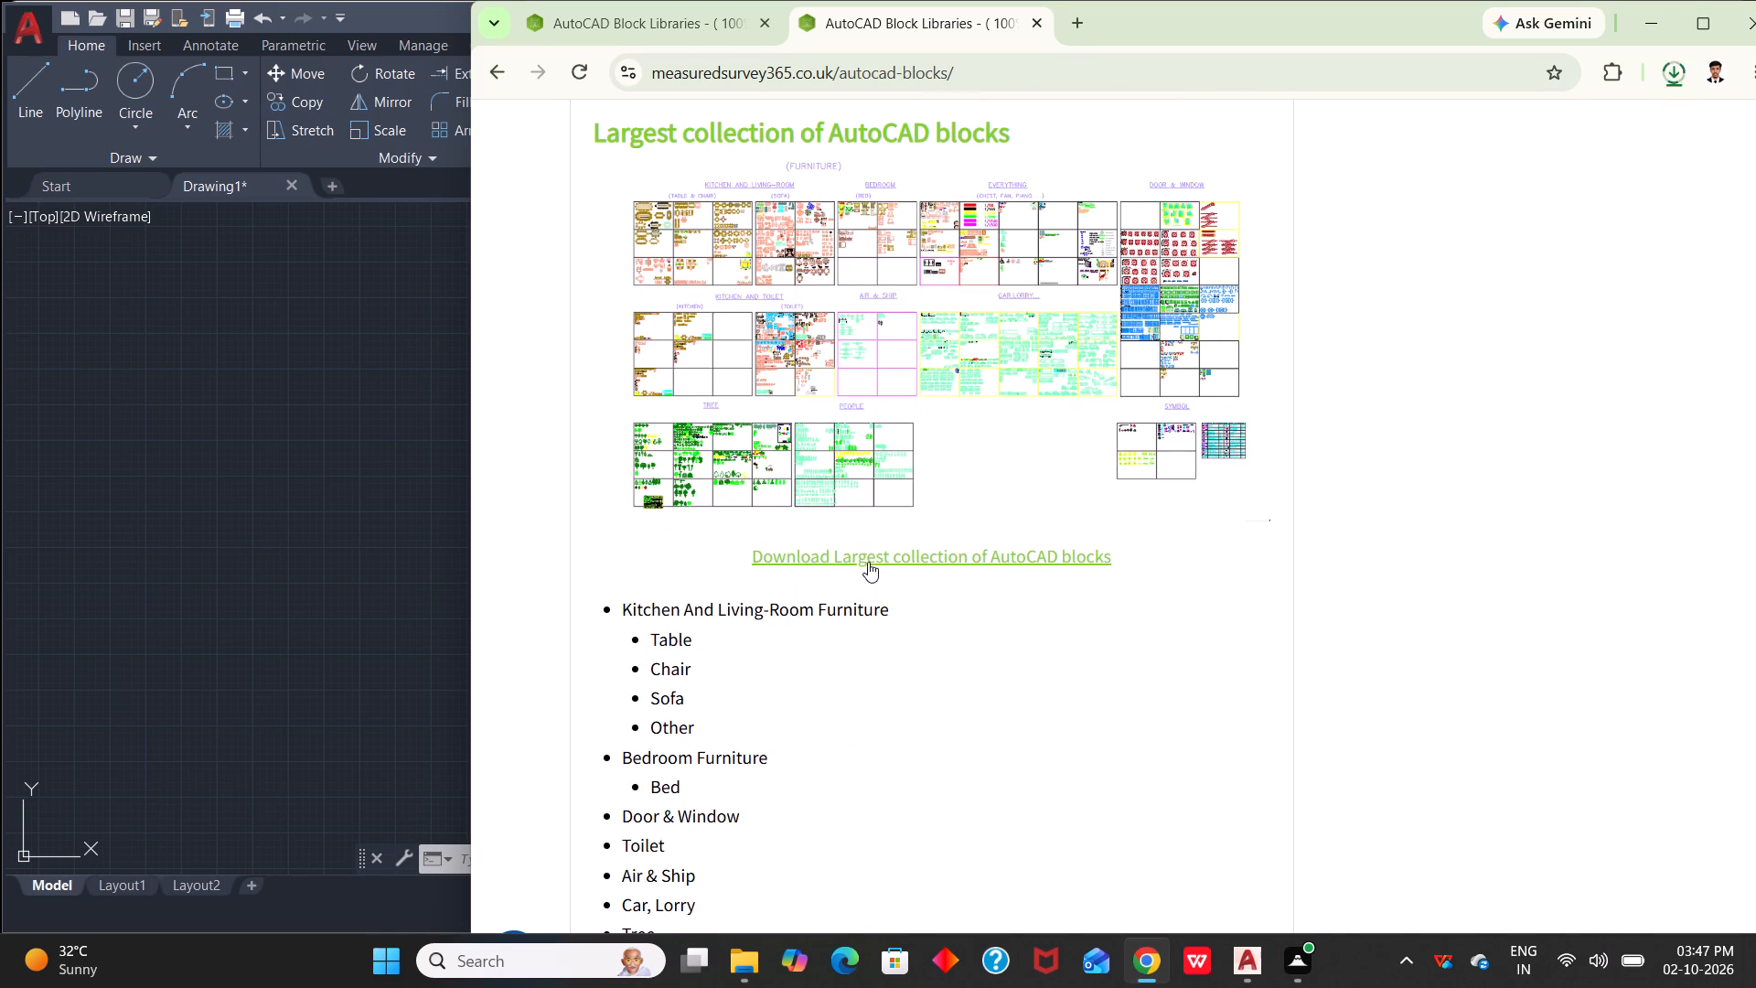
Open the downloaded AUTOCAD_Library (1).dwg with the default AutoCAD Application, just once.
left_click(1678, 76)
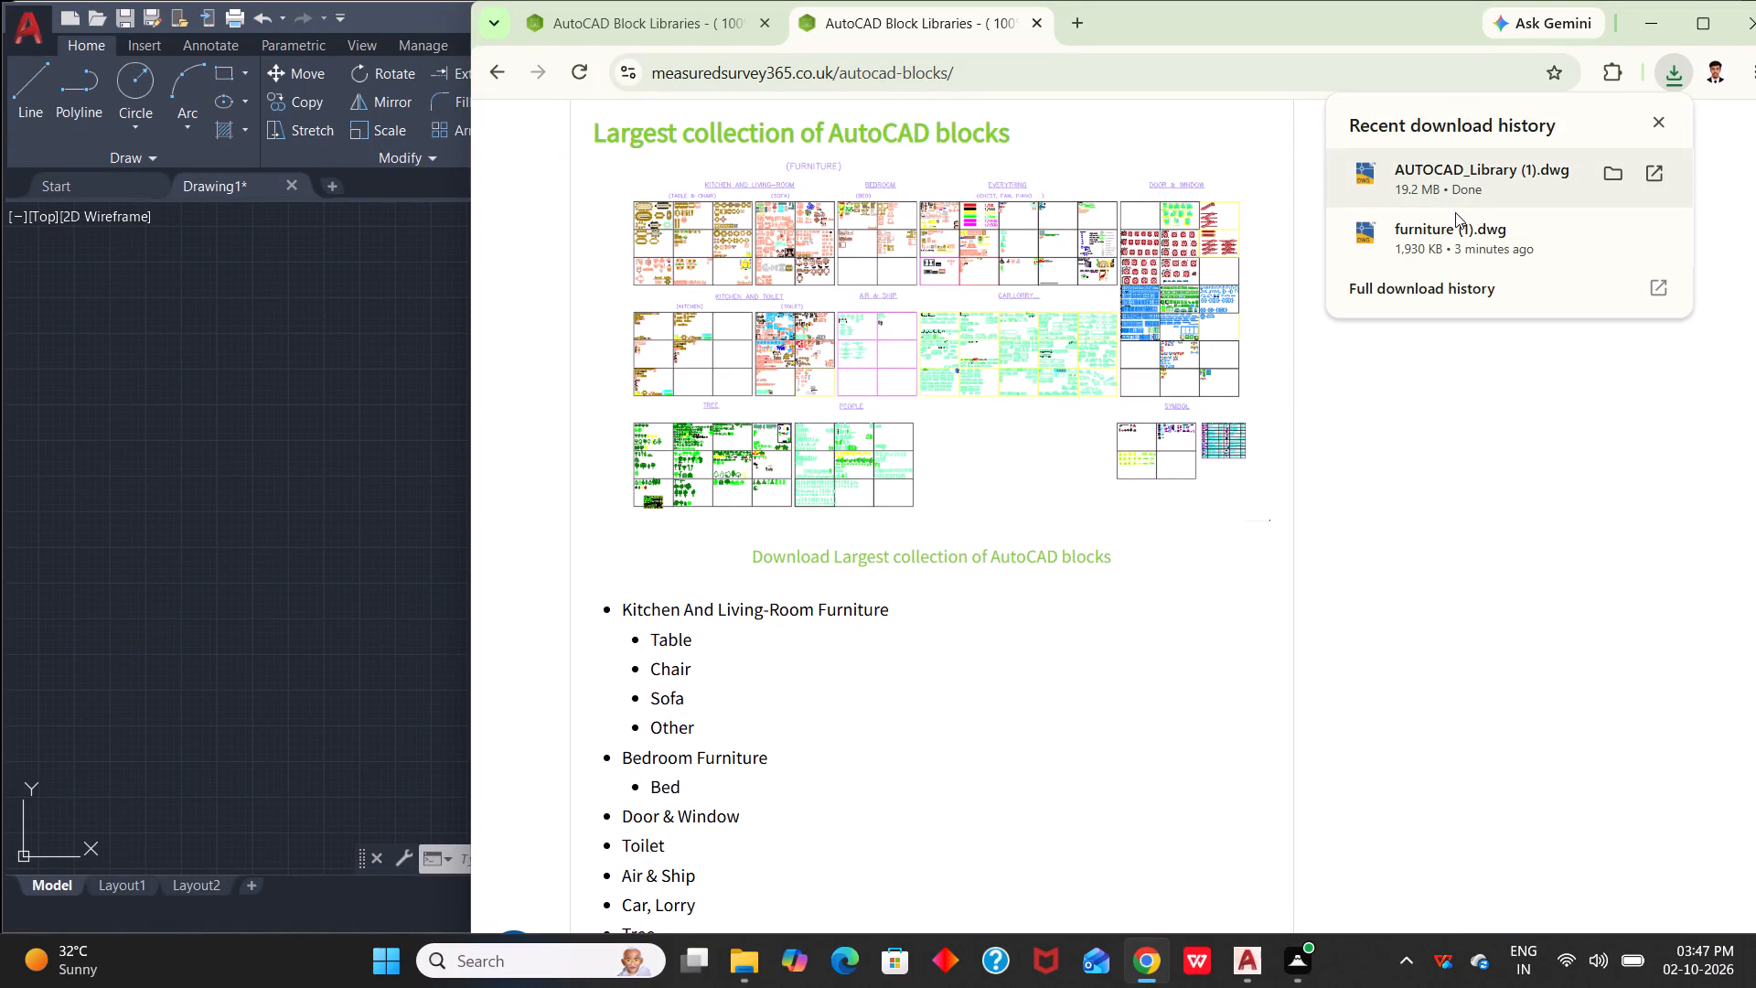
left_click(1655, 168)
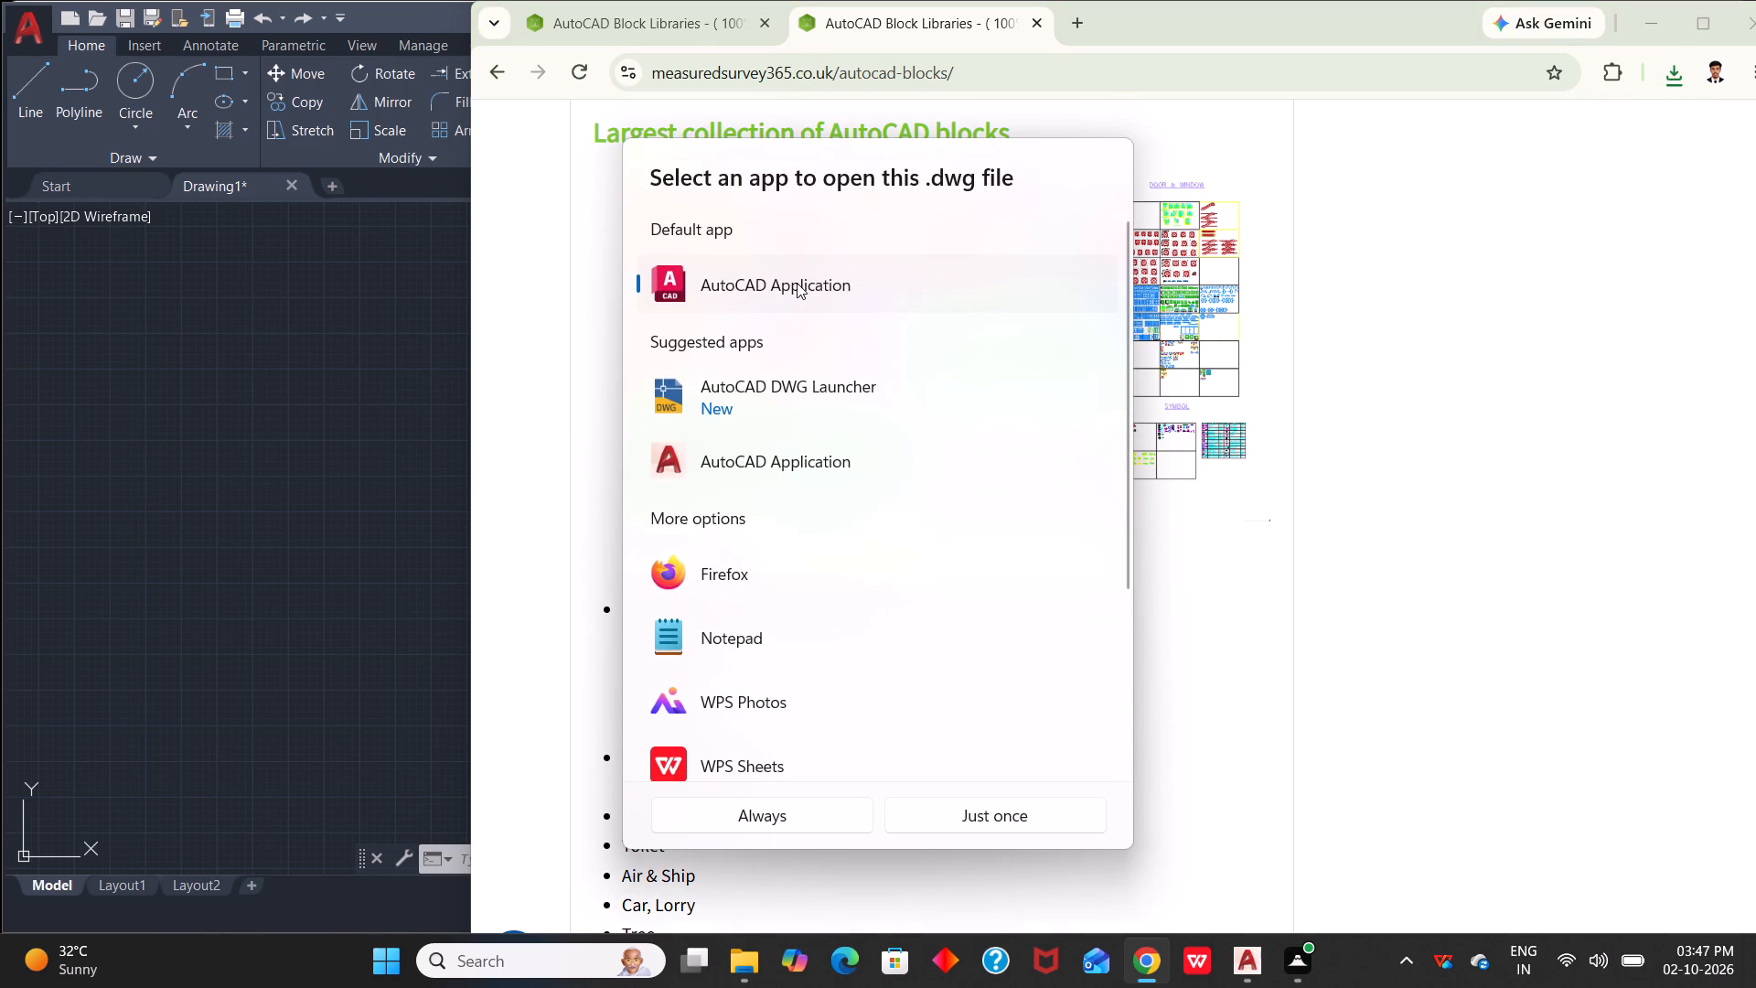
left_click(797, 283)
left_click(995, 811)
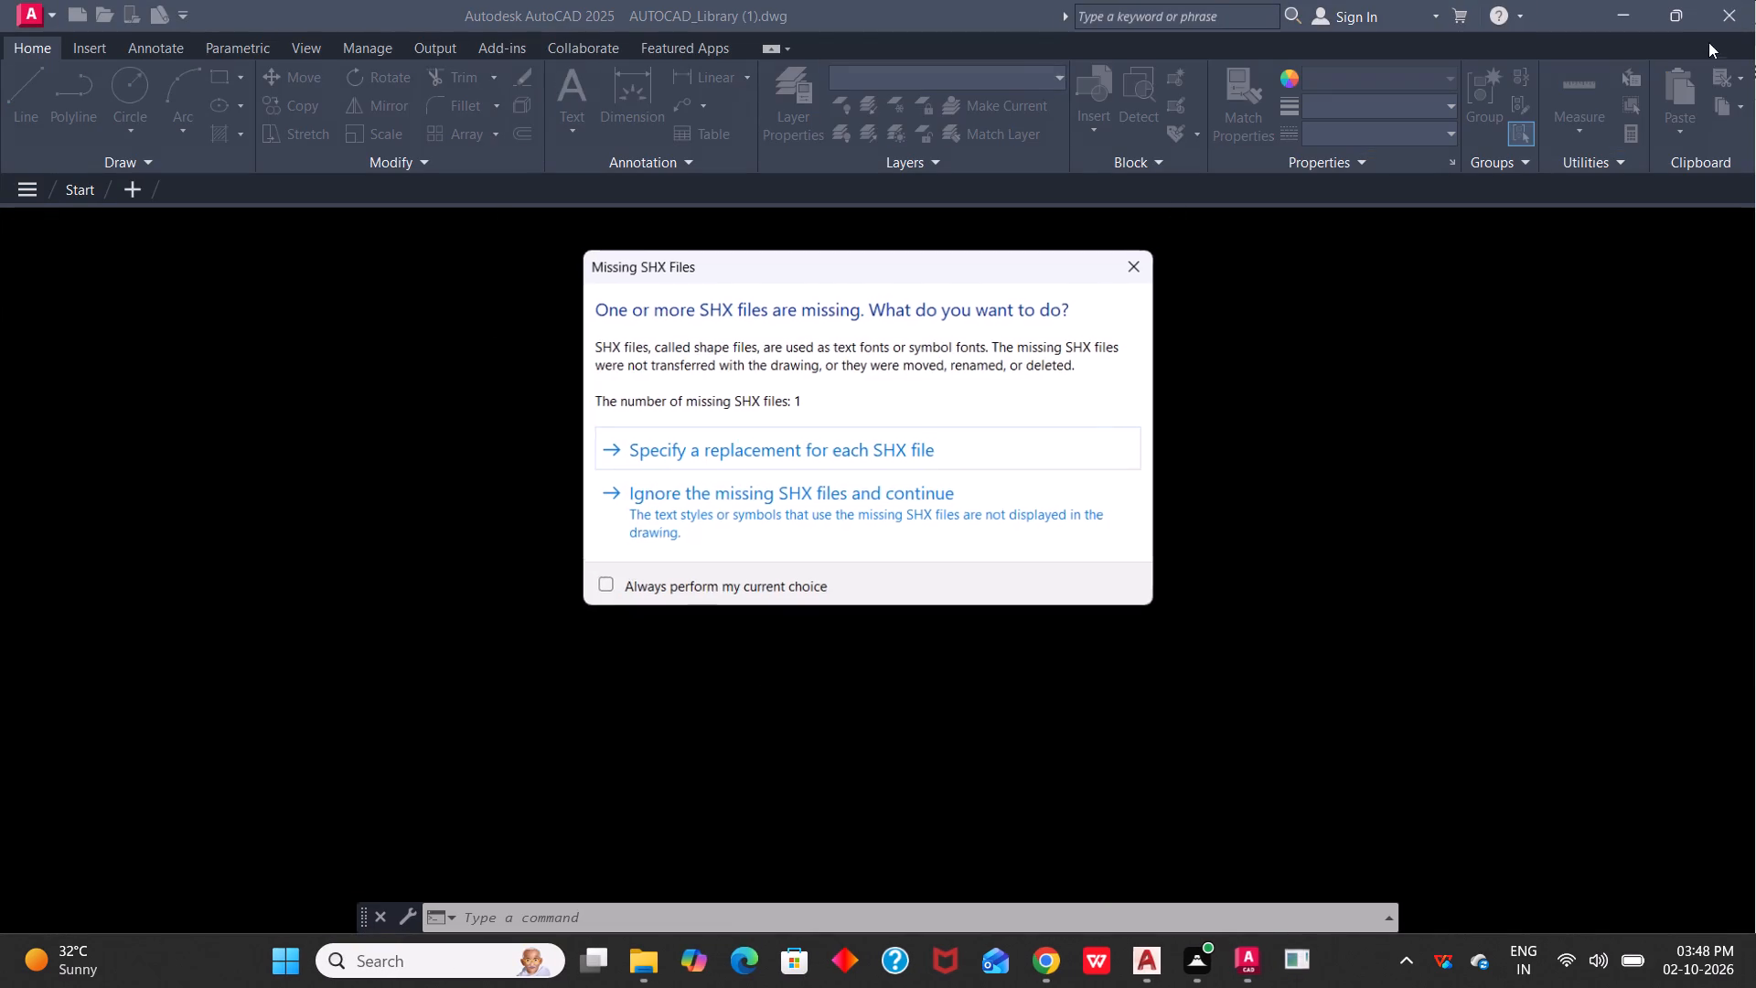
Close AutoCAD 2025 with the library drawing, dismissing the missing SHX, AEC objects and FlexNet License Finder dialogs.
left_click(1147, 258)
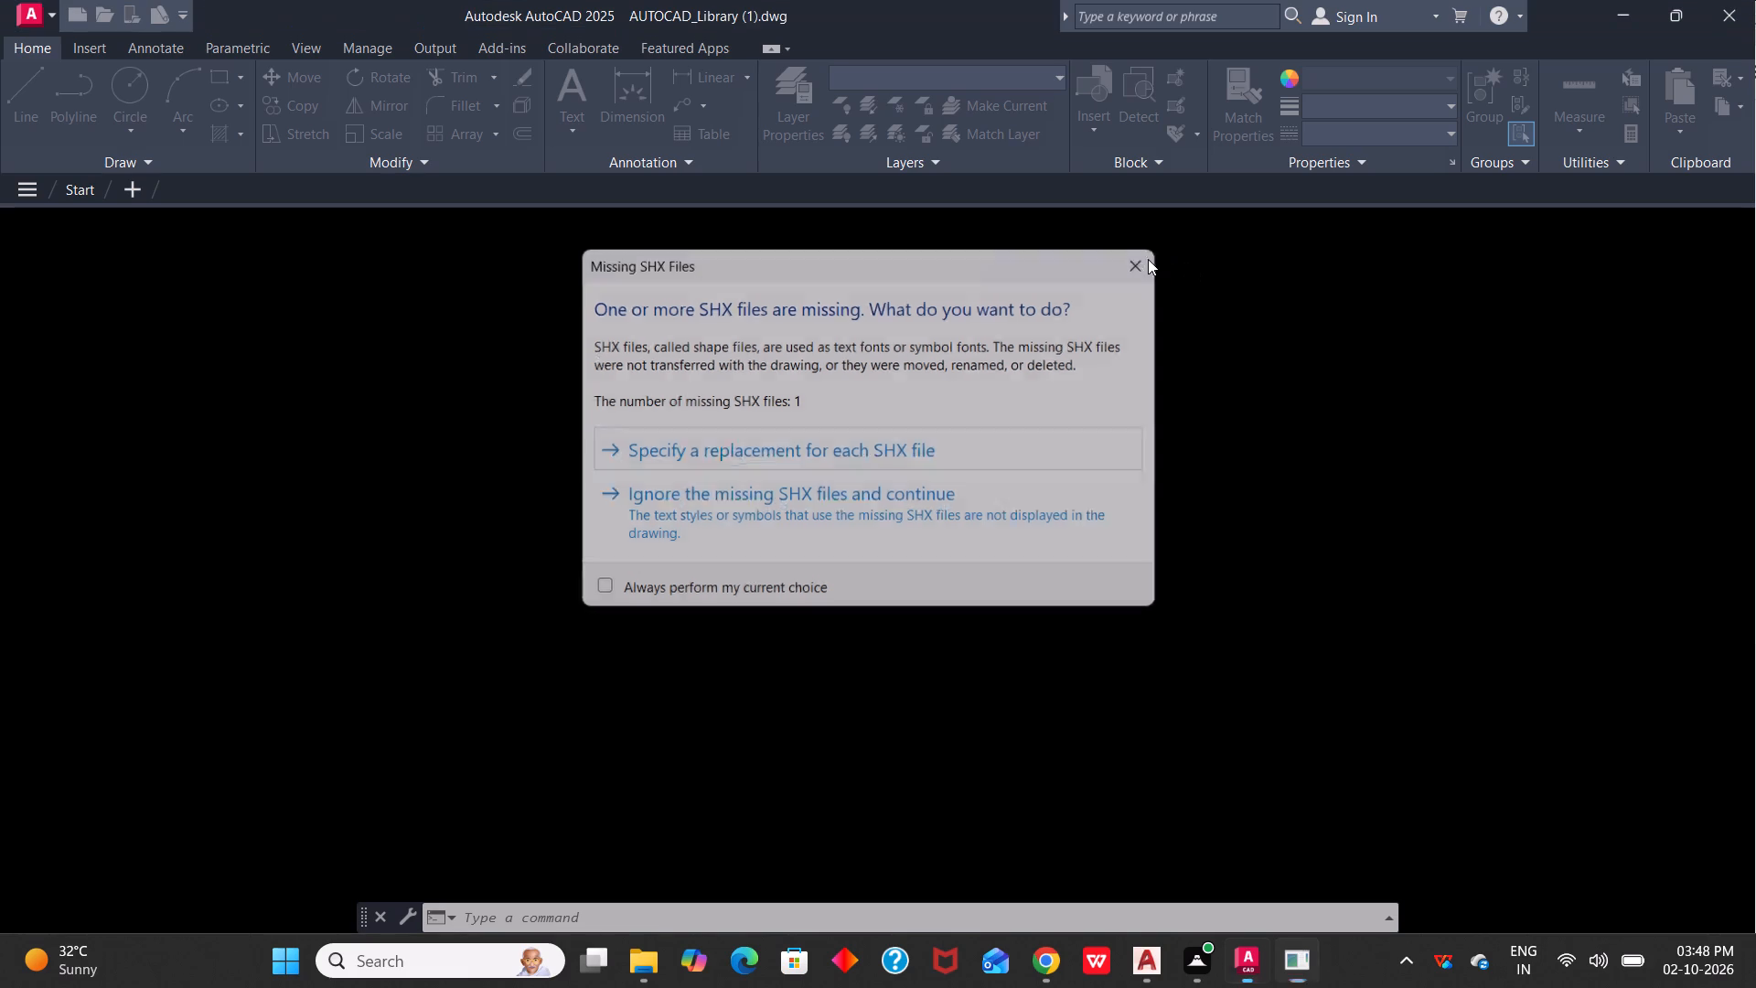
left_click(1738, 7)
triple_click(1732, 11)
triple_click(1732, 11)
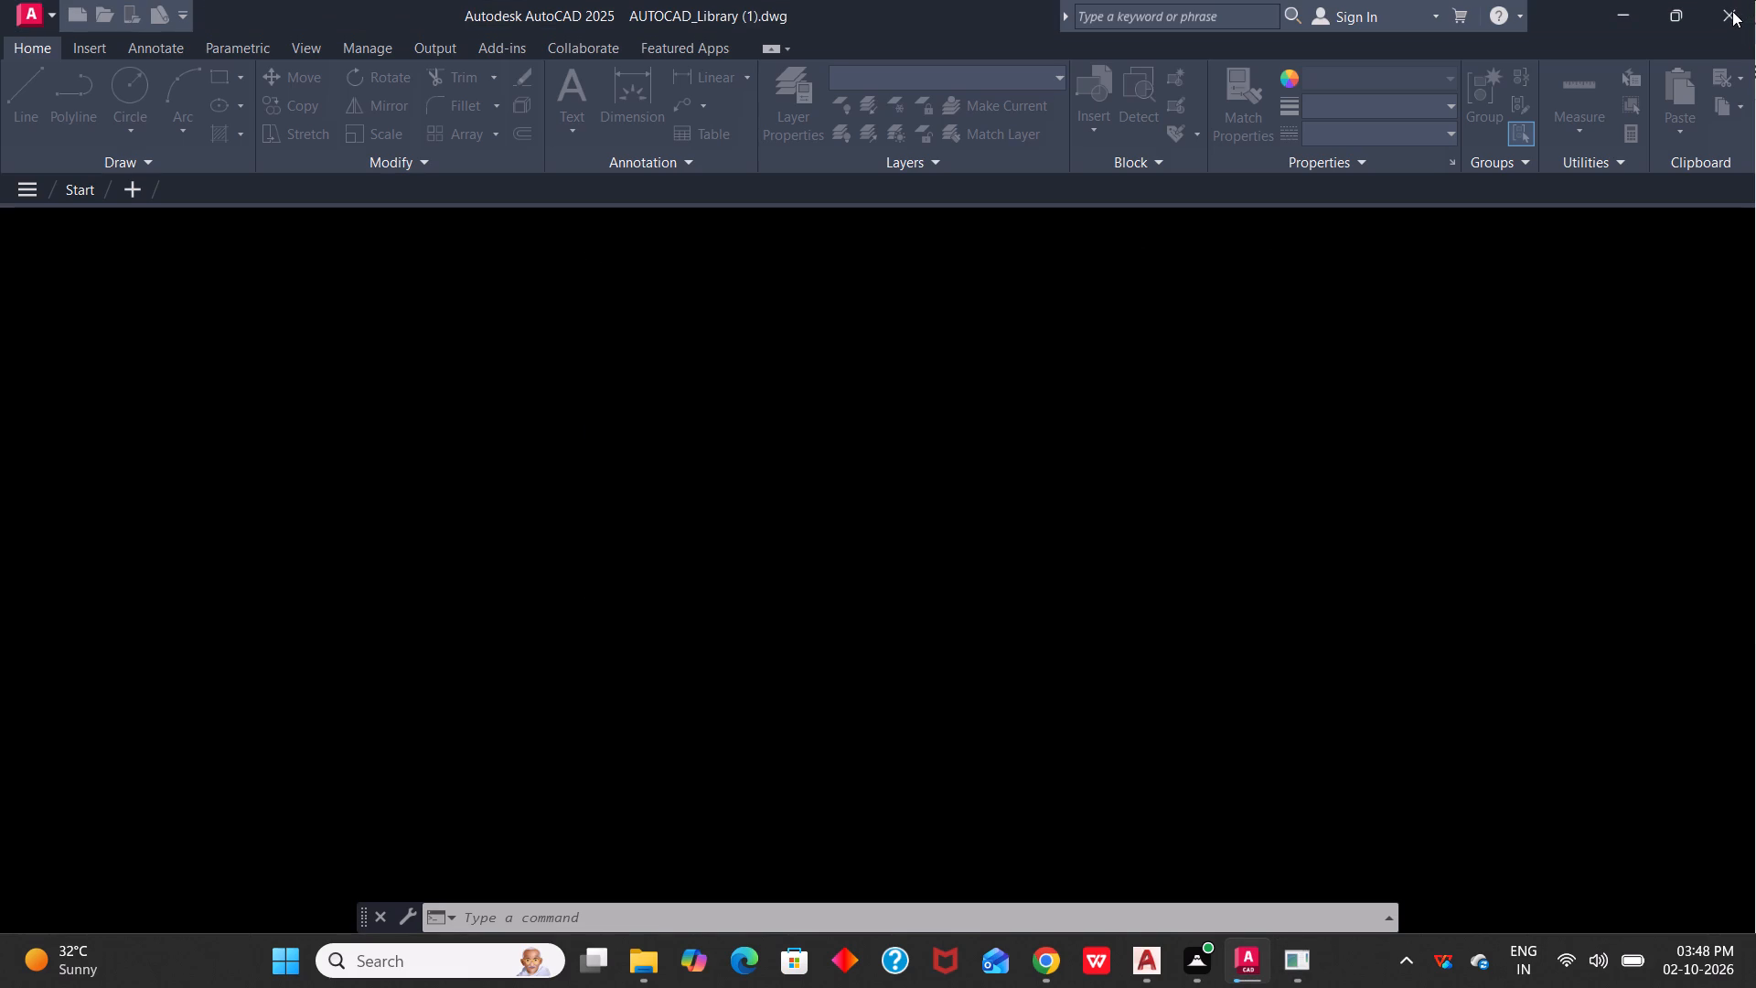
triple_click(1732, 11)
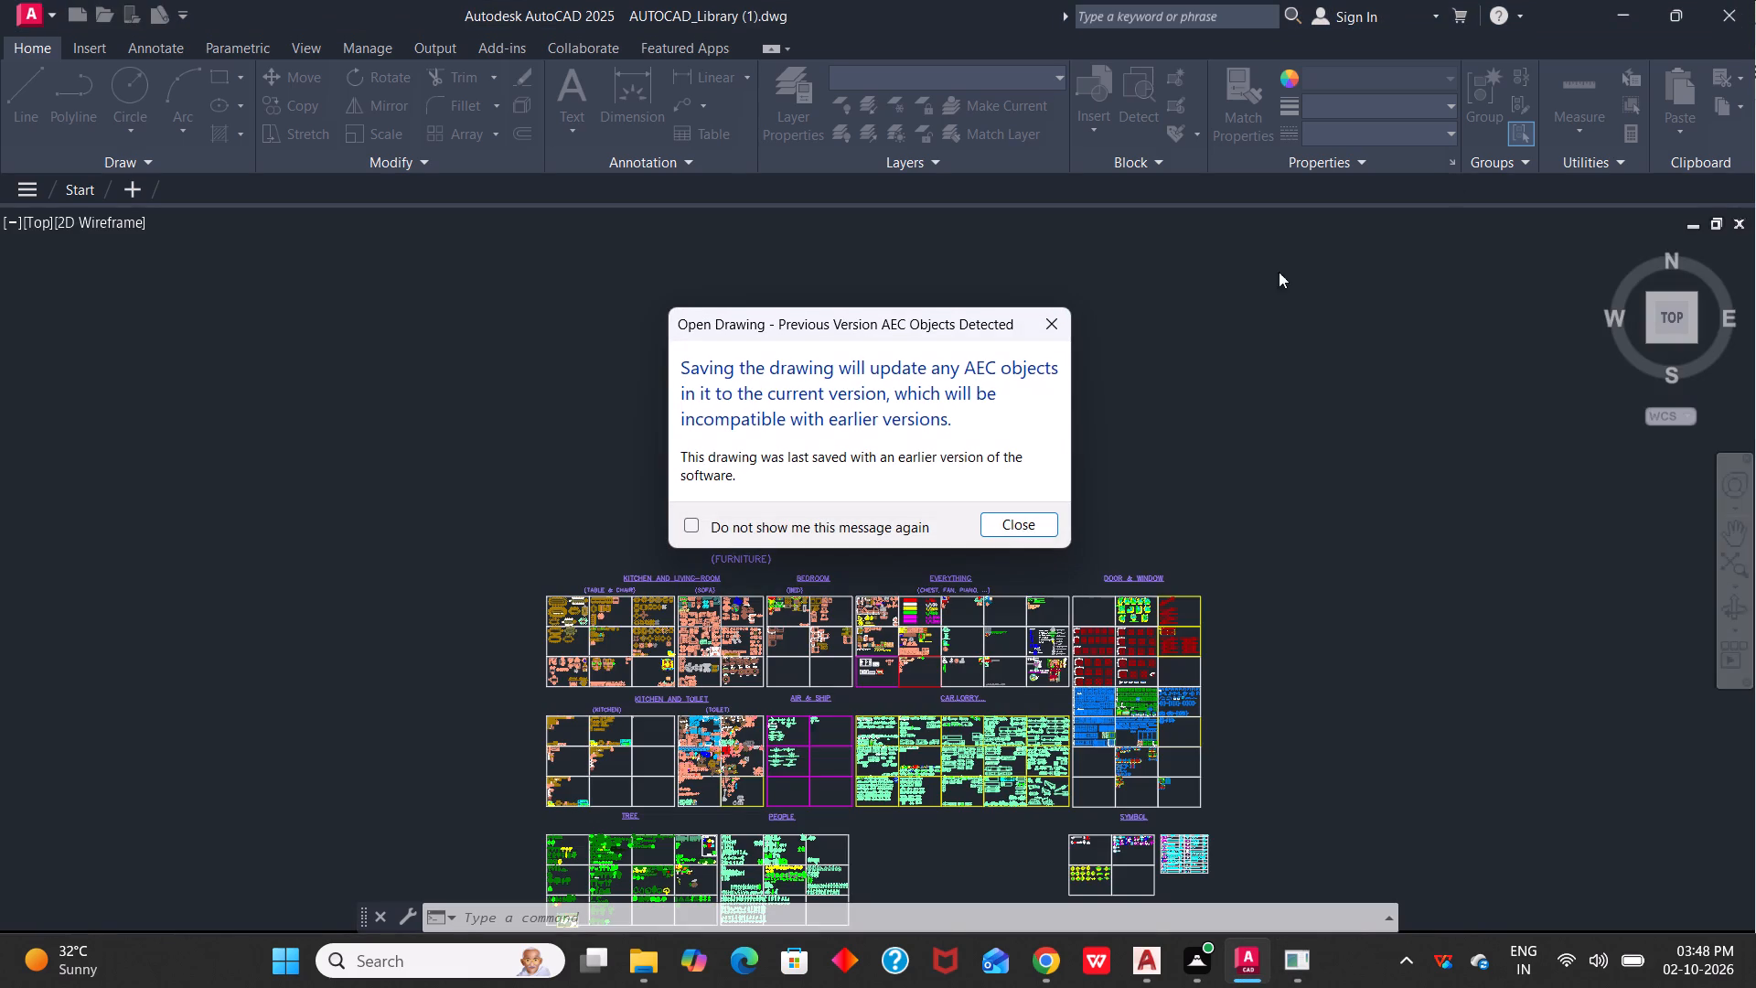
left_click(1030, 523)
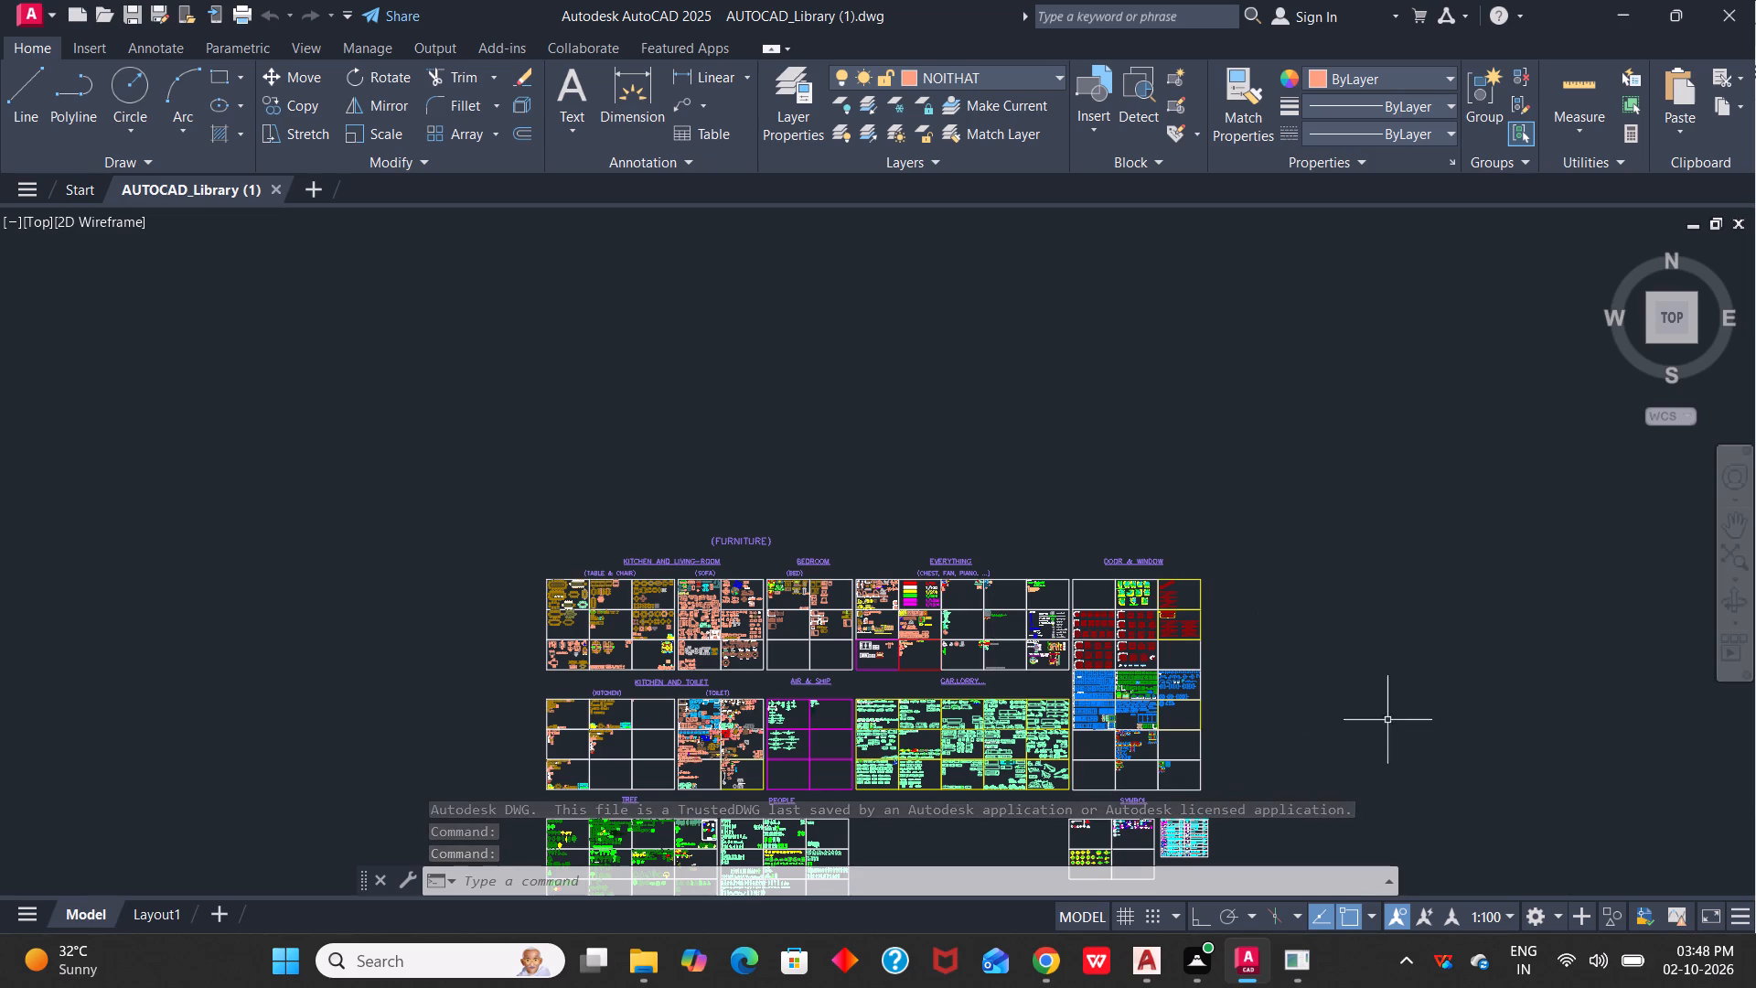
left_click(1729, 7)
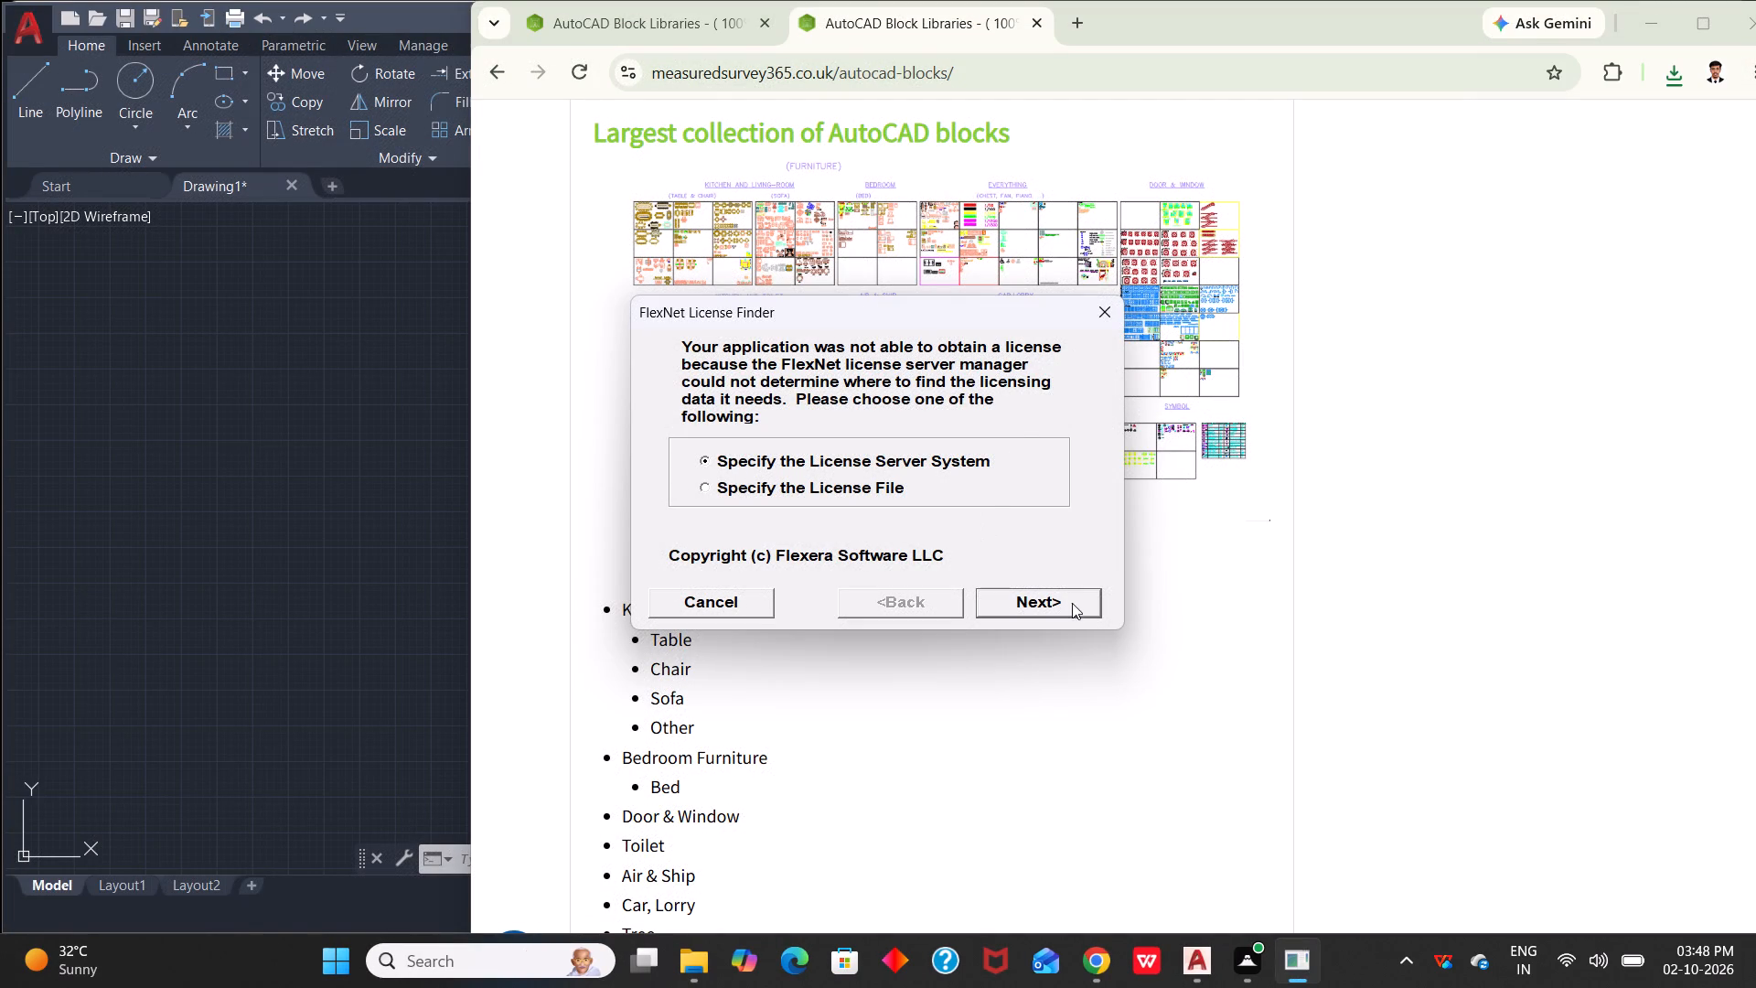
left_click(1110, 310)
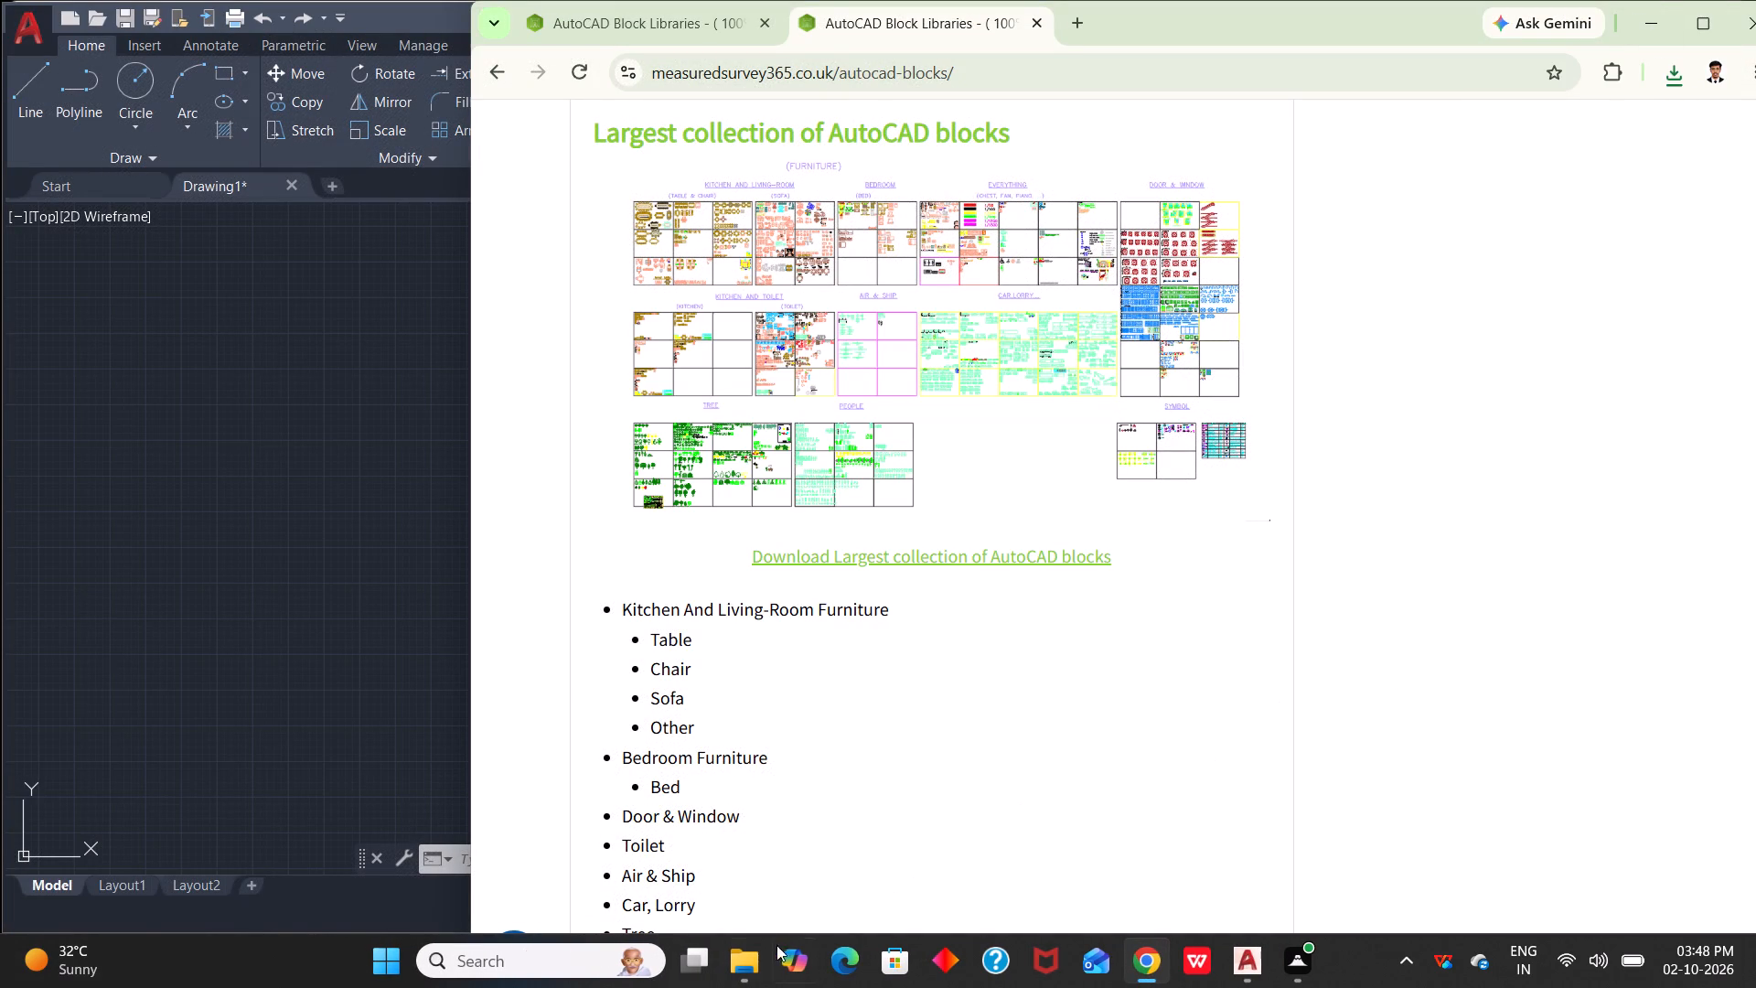
Switch to File Explorer and look through the PC's Downloads folder for block library files, dismissing the FlexNet License Finder whenever it appears.
double_click(762, 969)
left_click(750, 966)
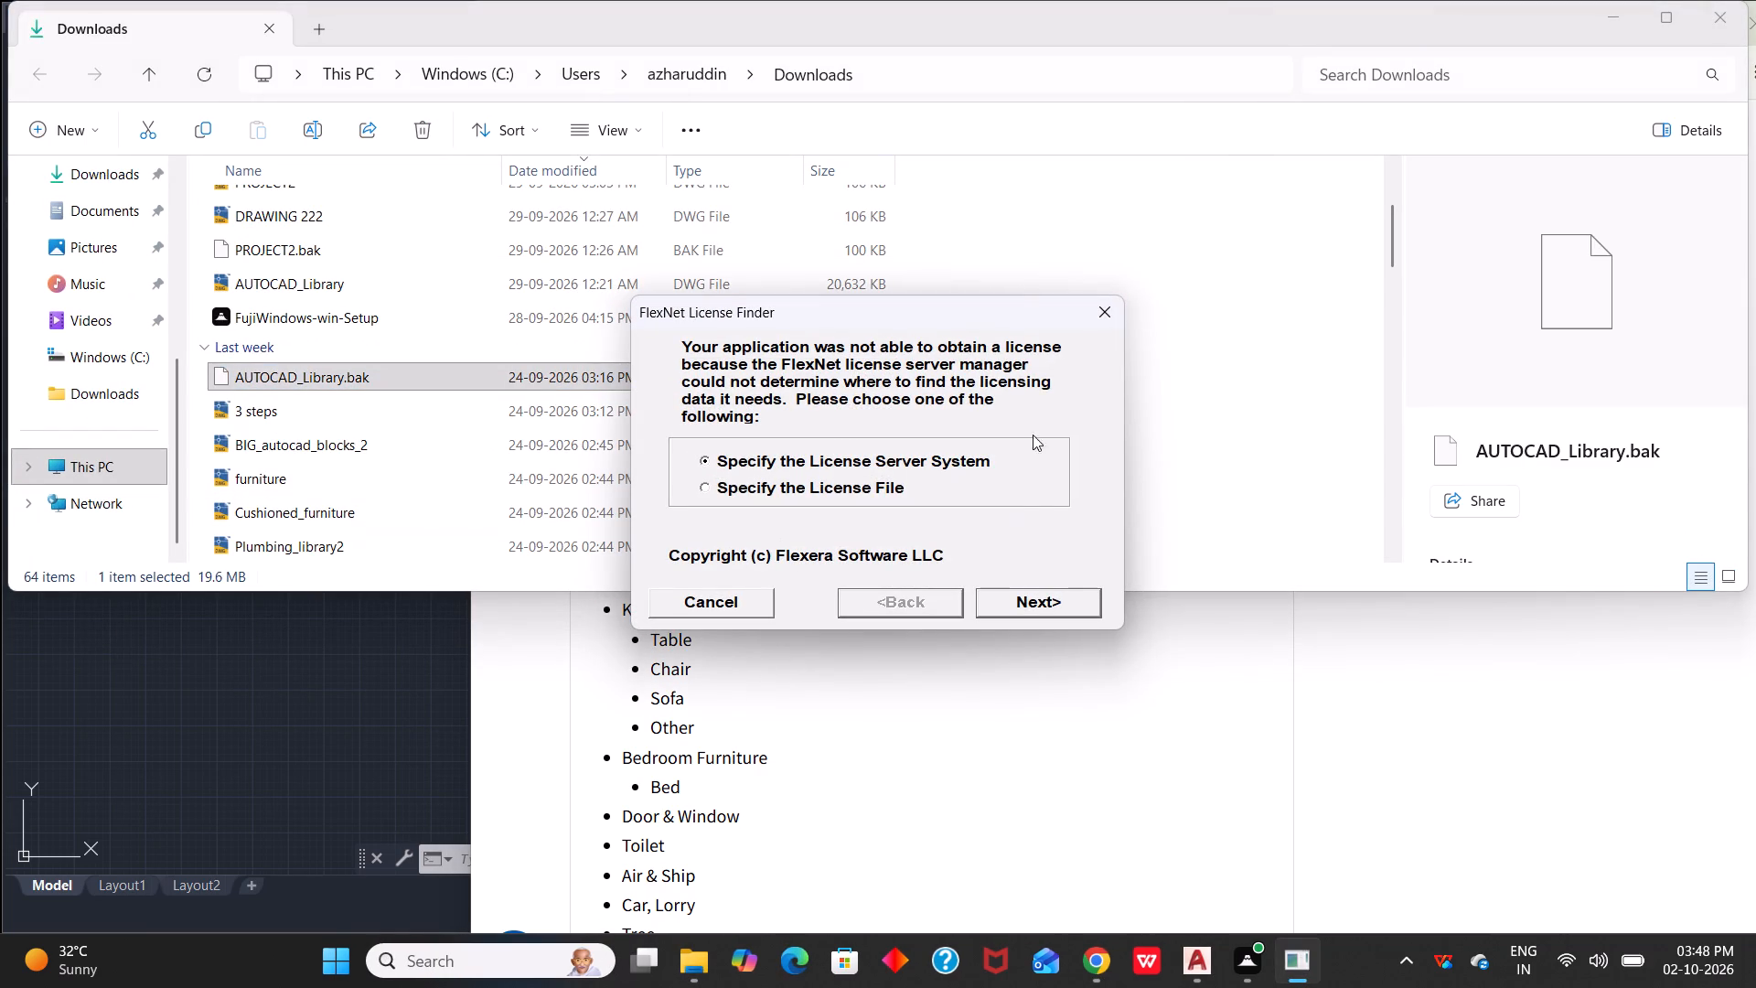
left_click(1094, 309)
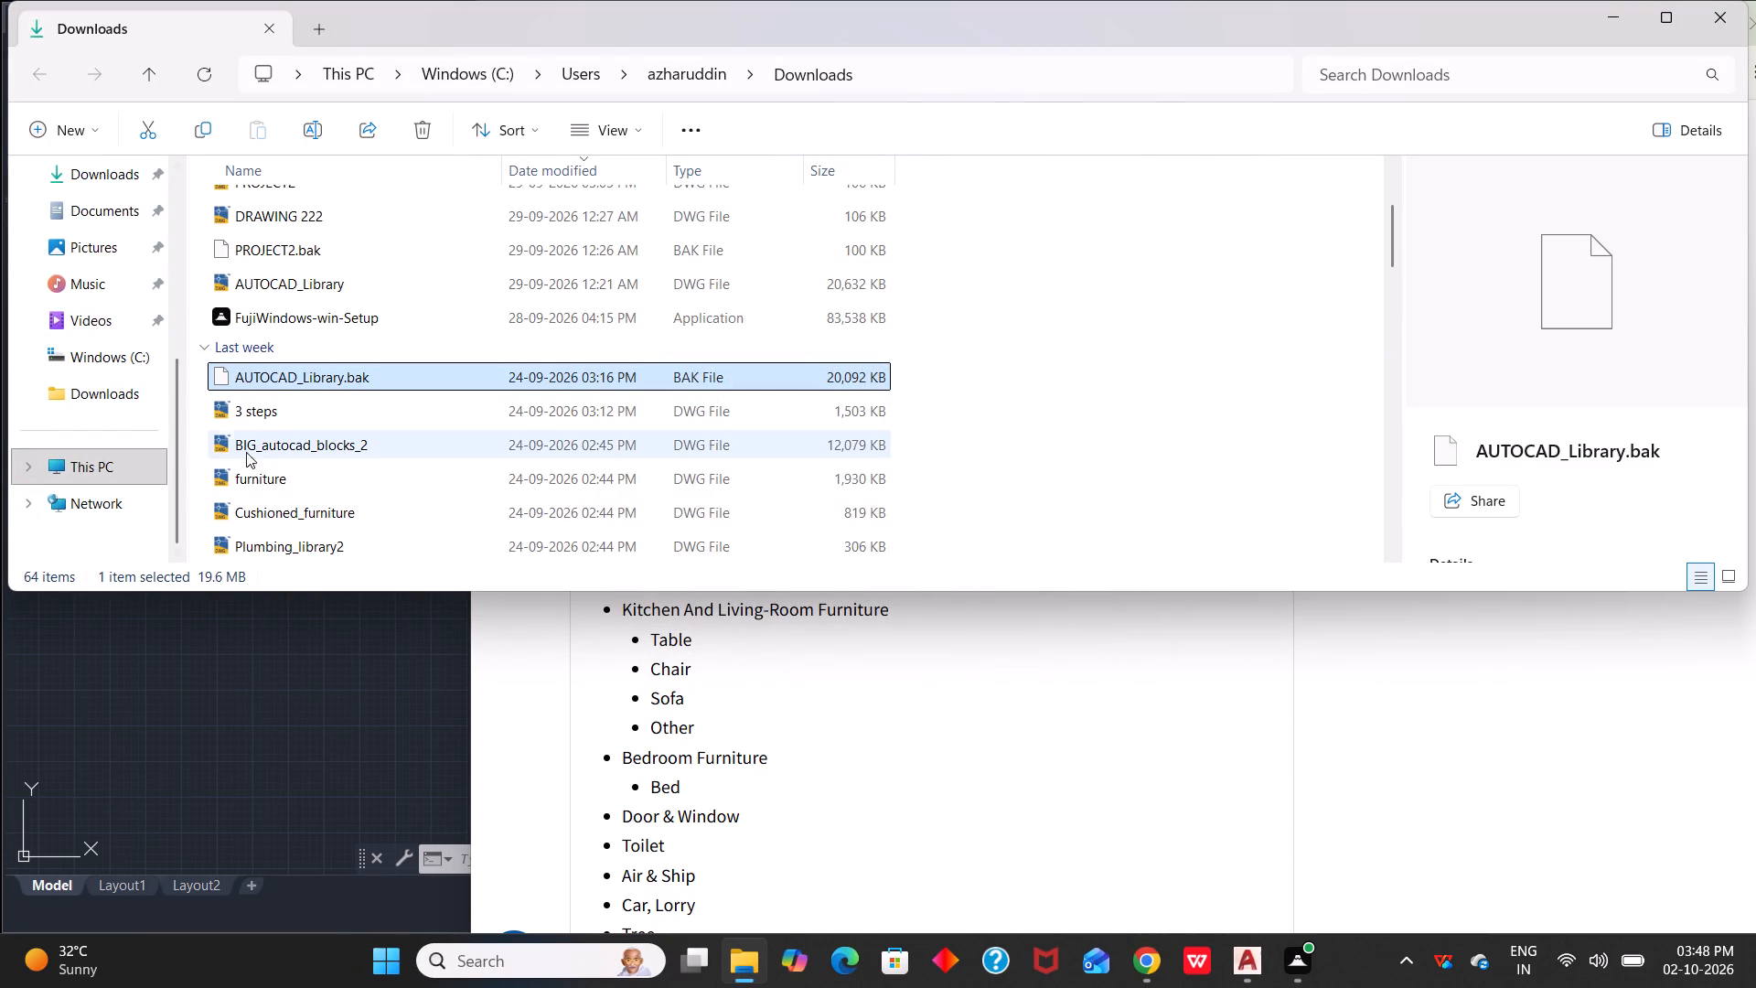
scroll(255, 462, "down", 3)
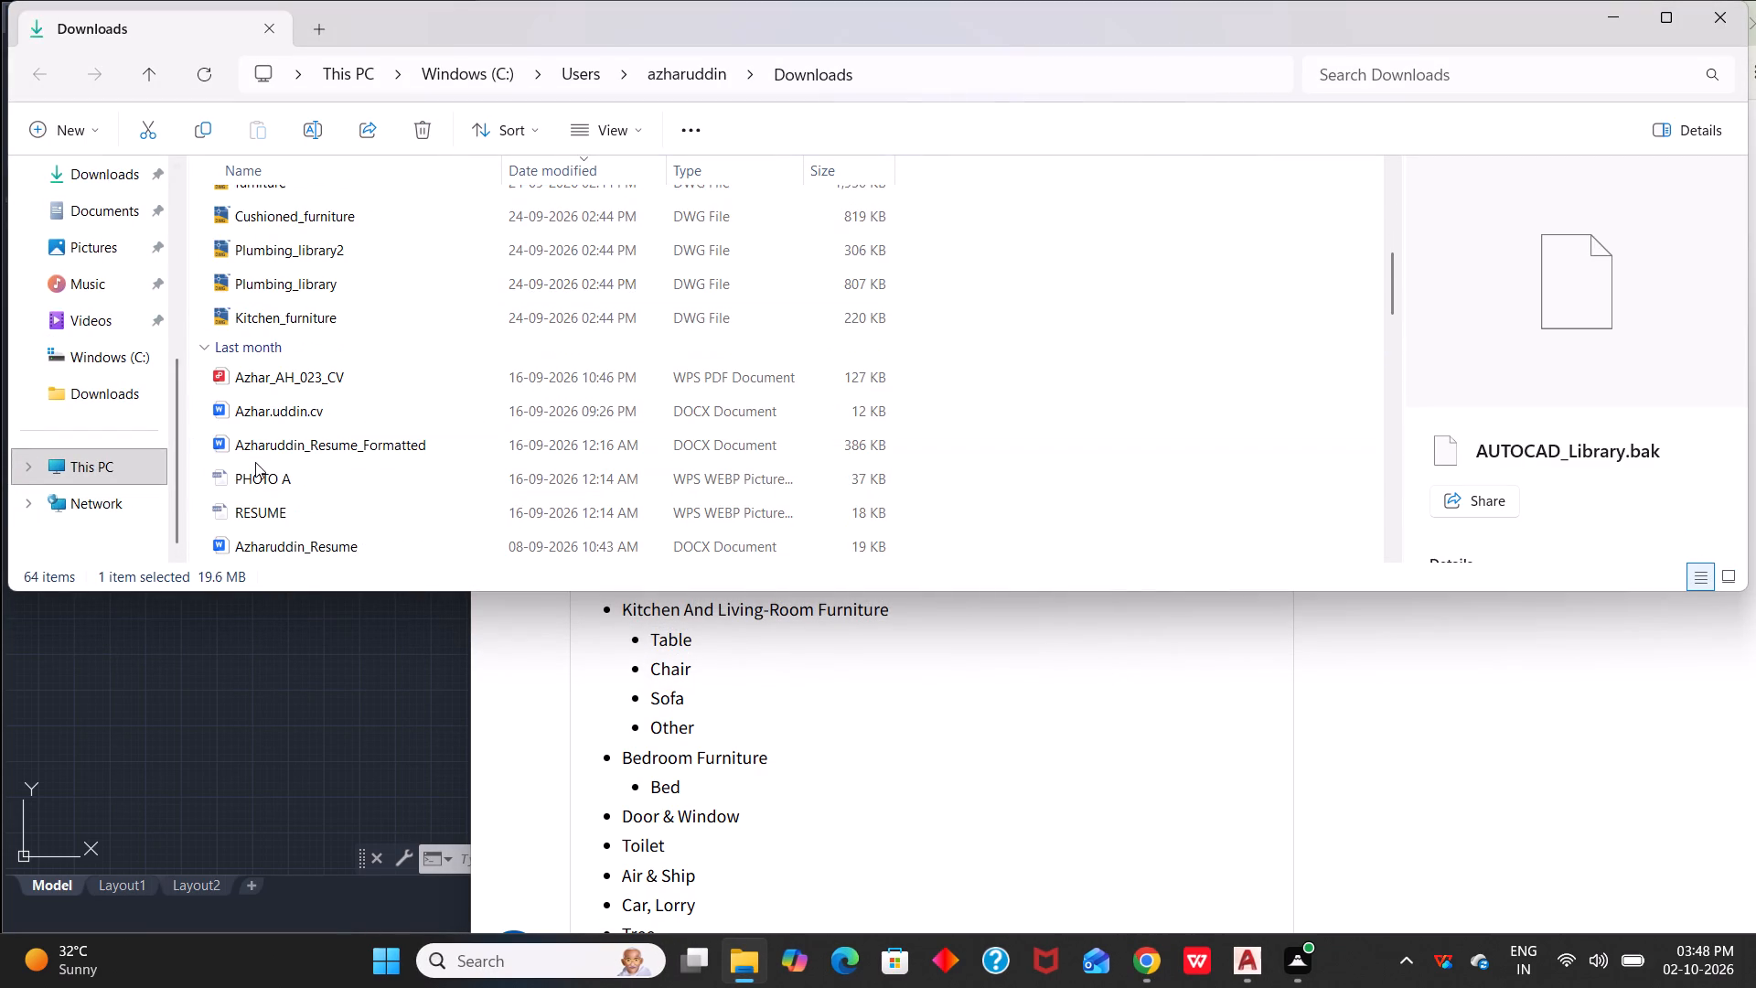
scroll(255, 462, "down", 2)
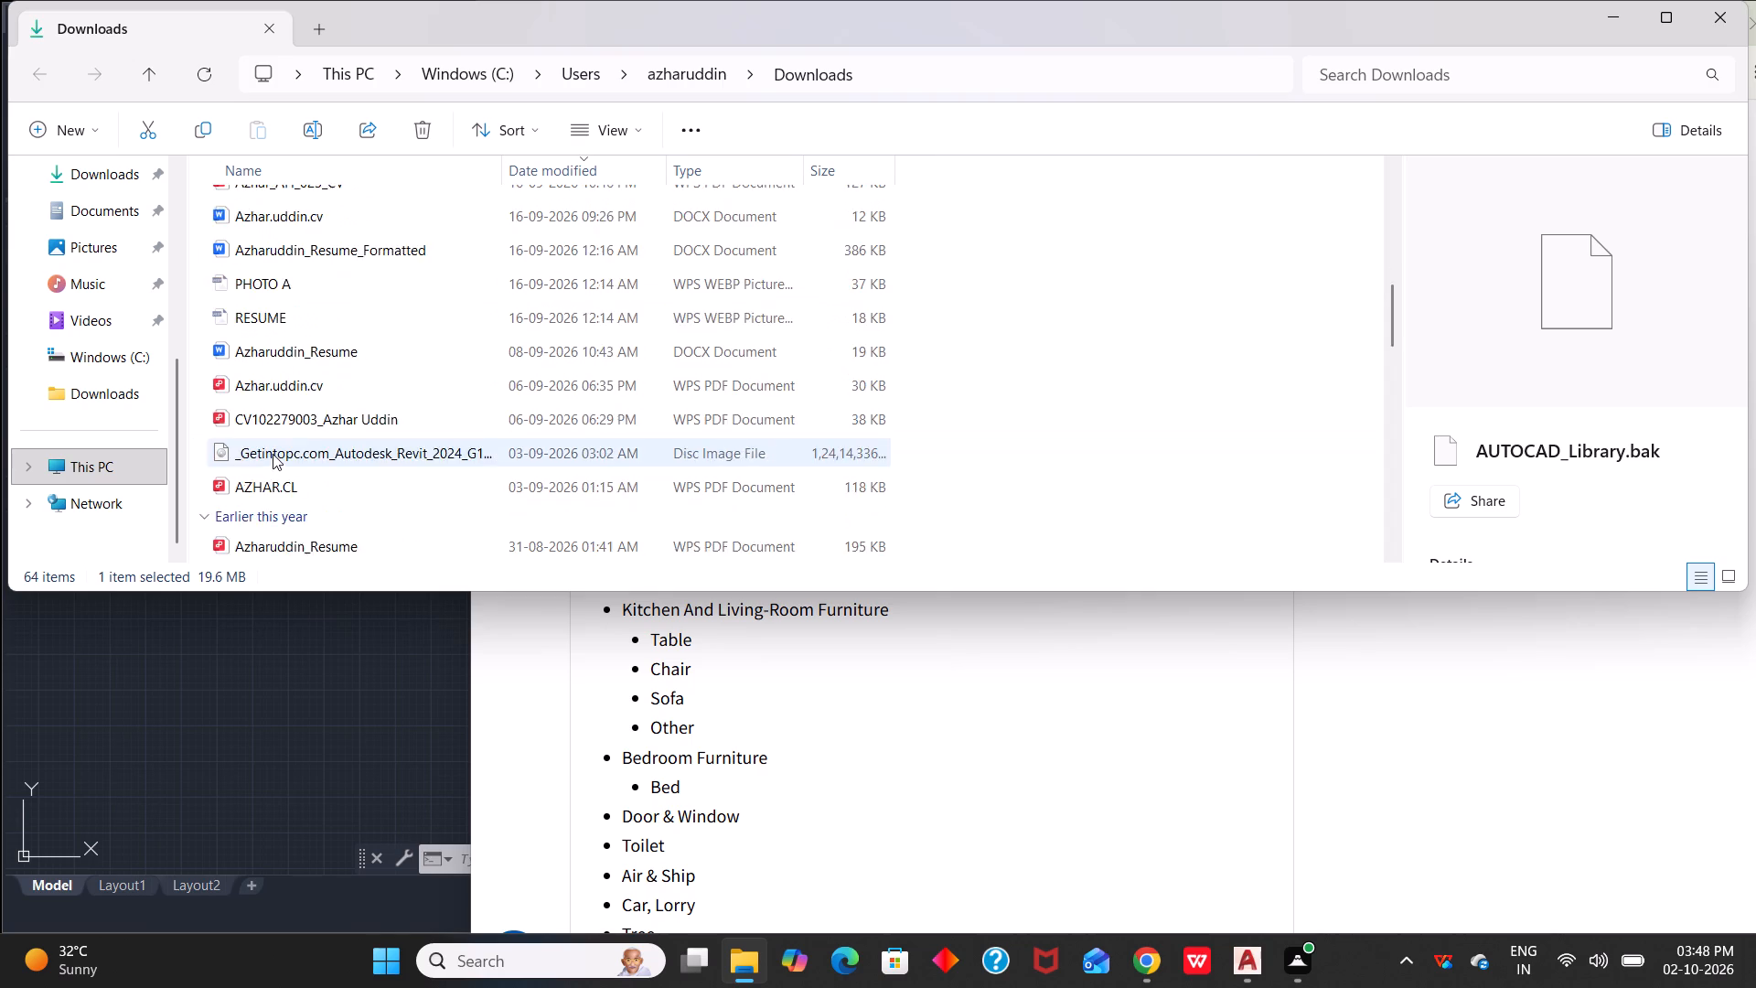
scroll(273, 454, "down", 4)
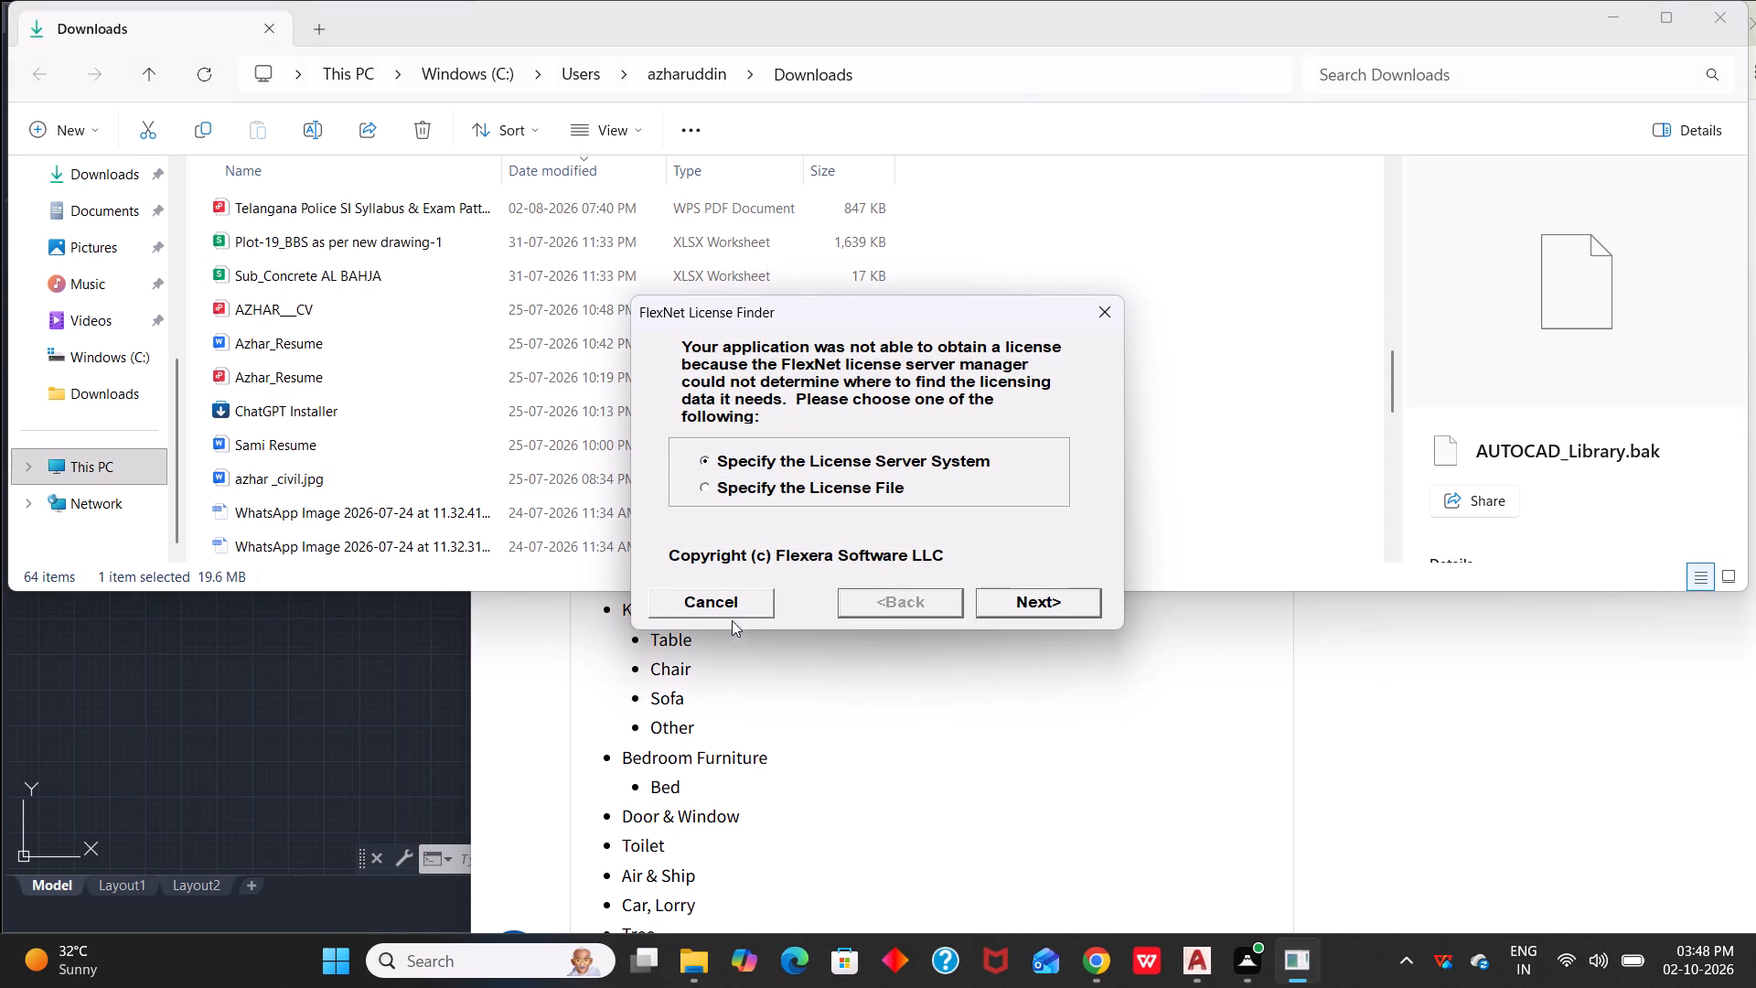
left_click(724, 605)
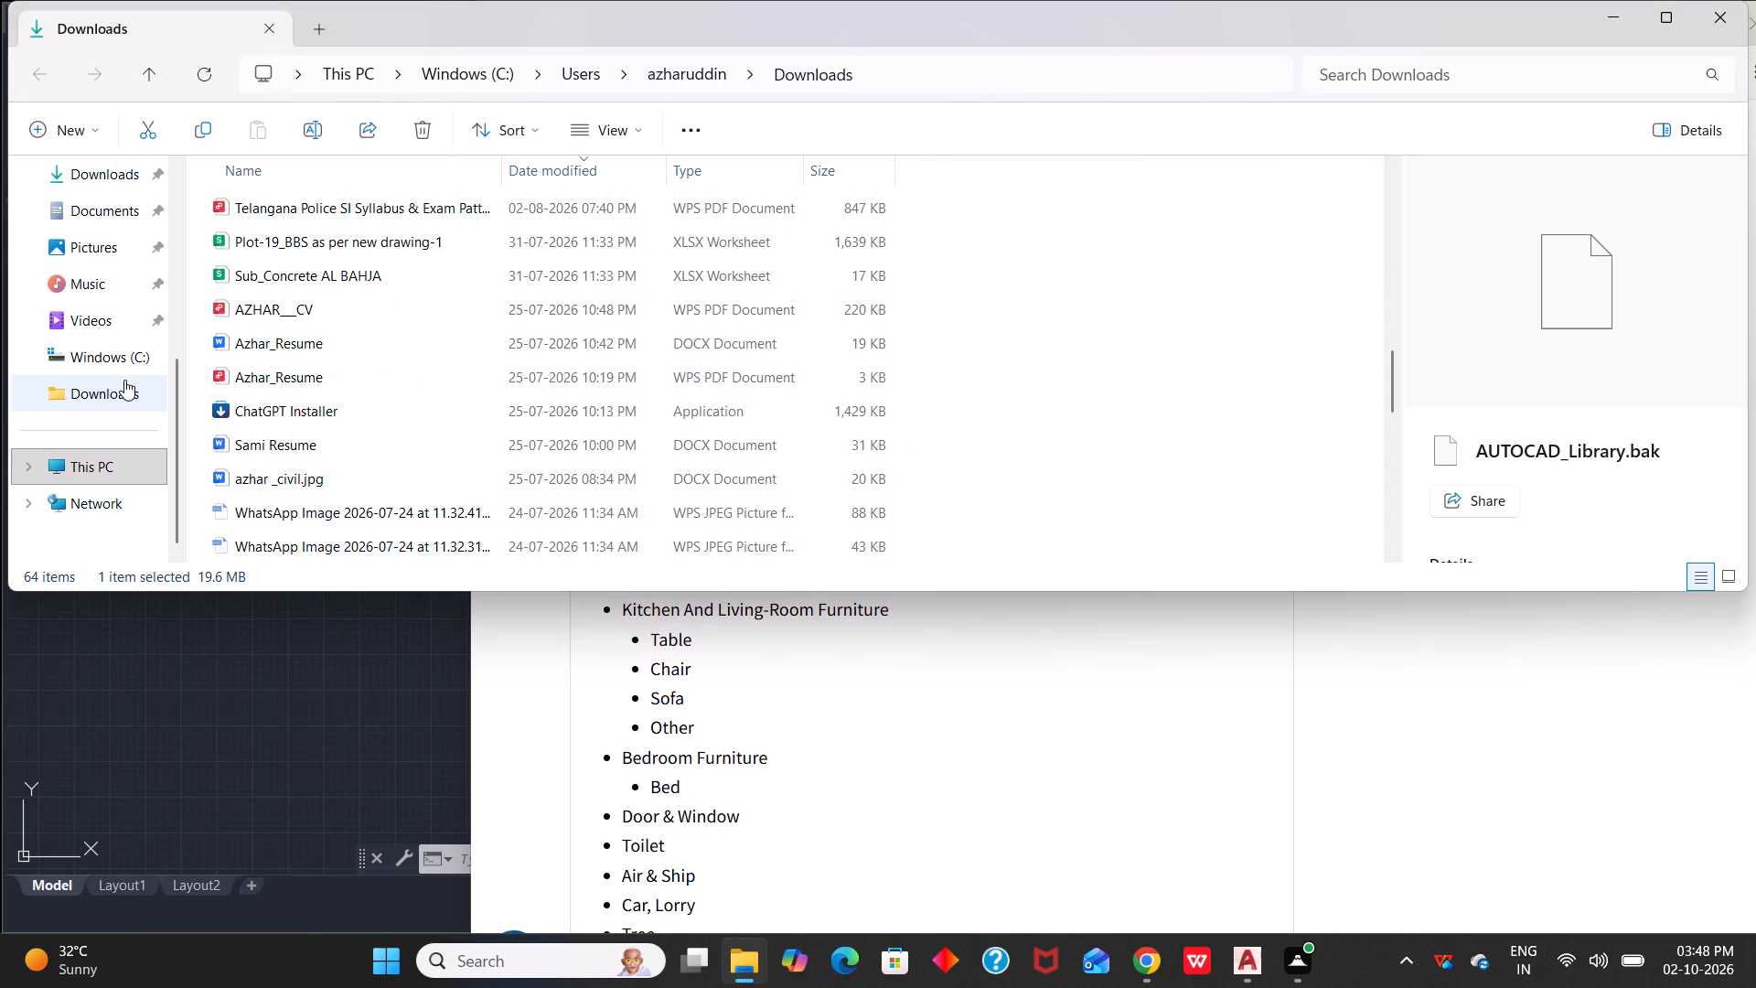
Examine the files in the OneDrive Downloads folder, dismissing the FlexNet License Finder, and close File Explorer.
left_click(124, 380)
scroll(325, 355, "down", 6)
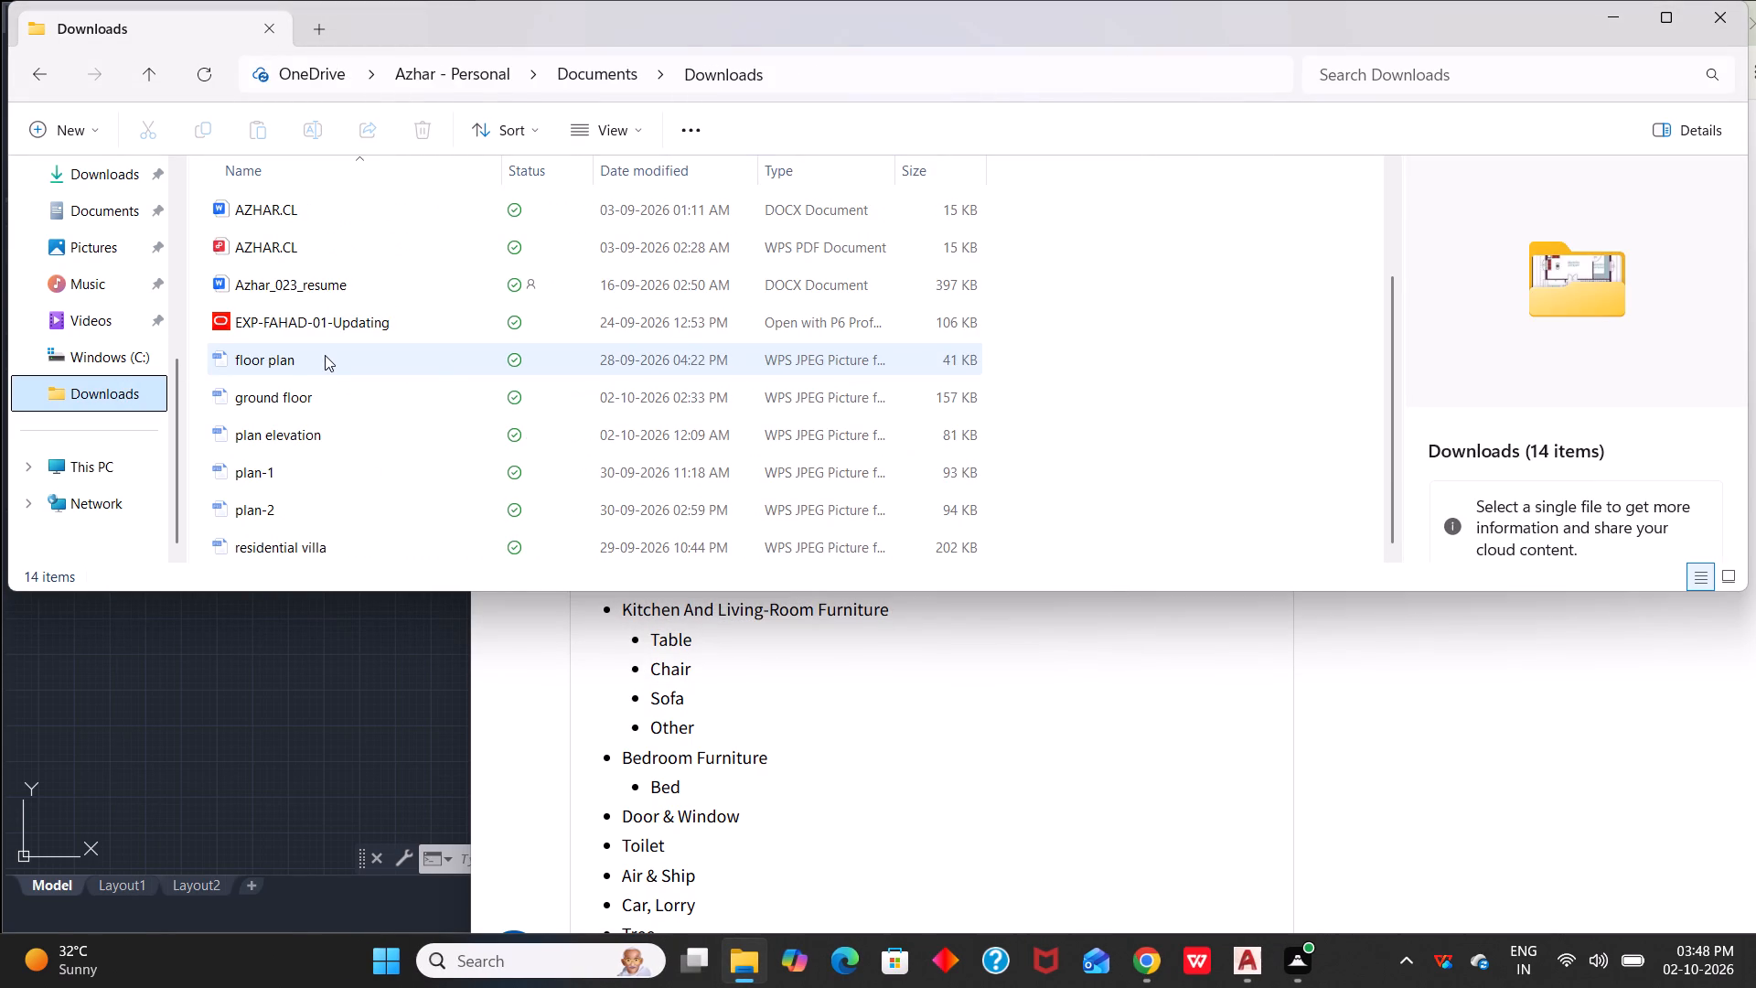
scroll(325, 355, "up", 4)
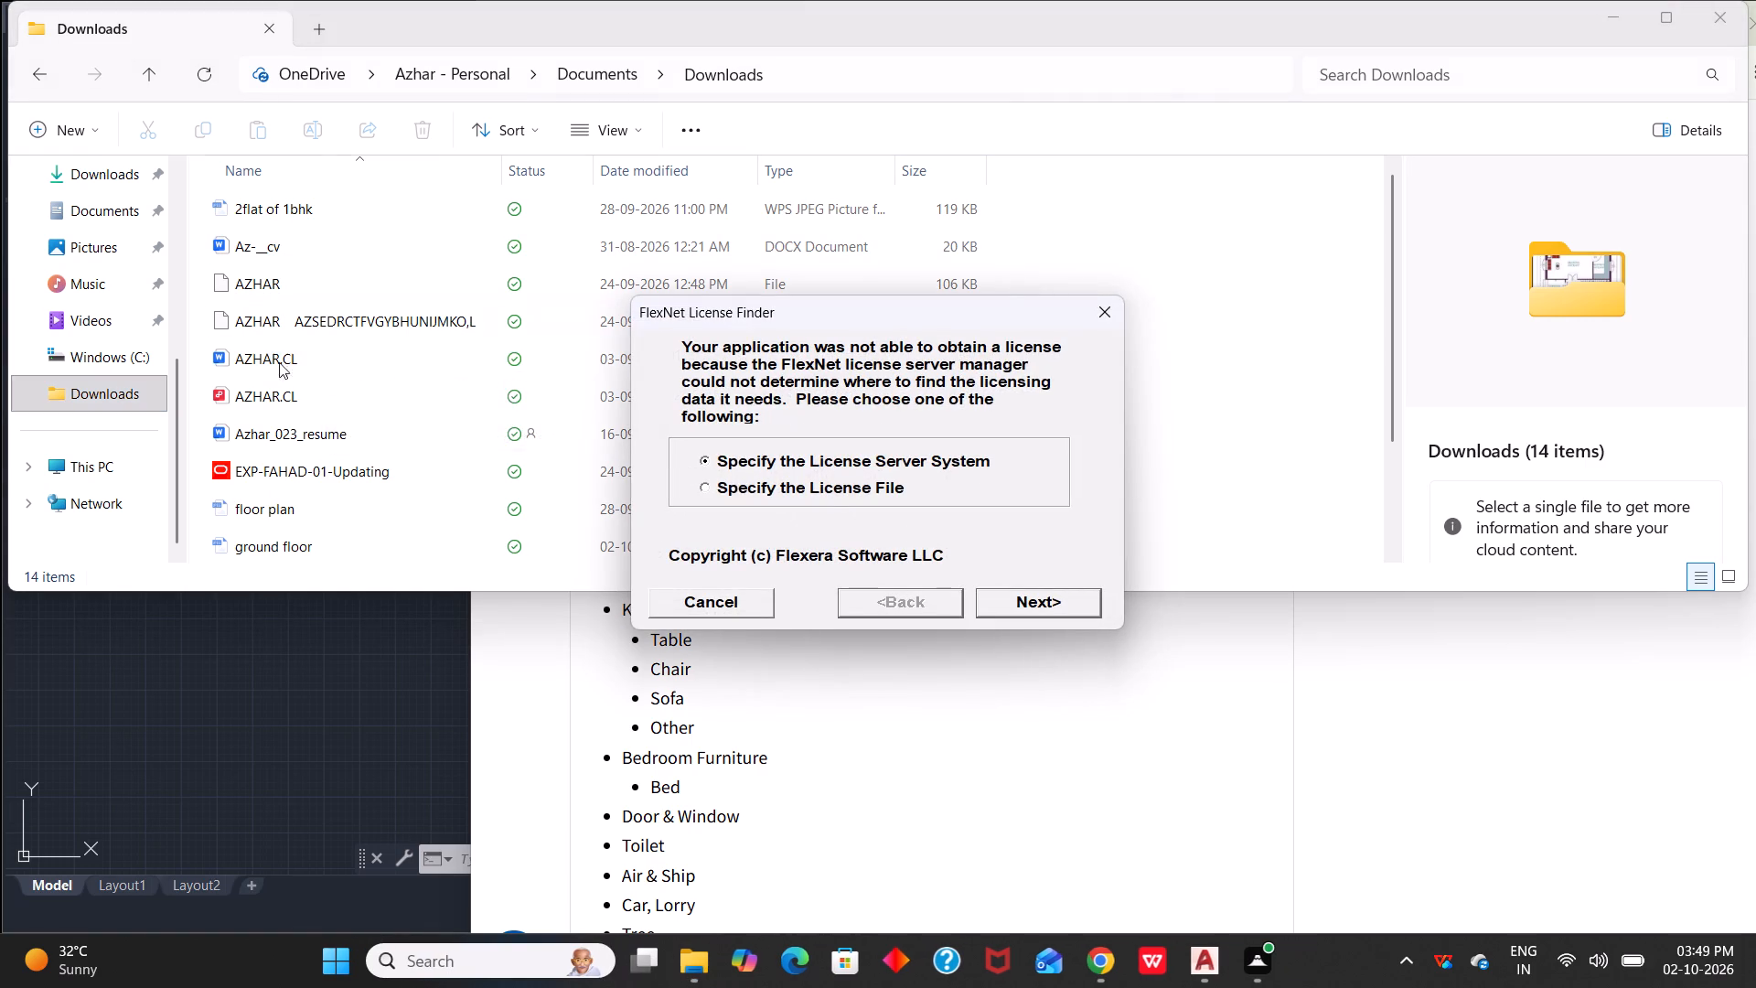
left_click(1113, 307)
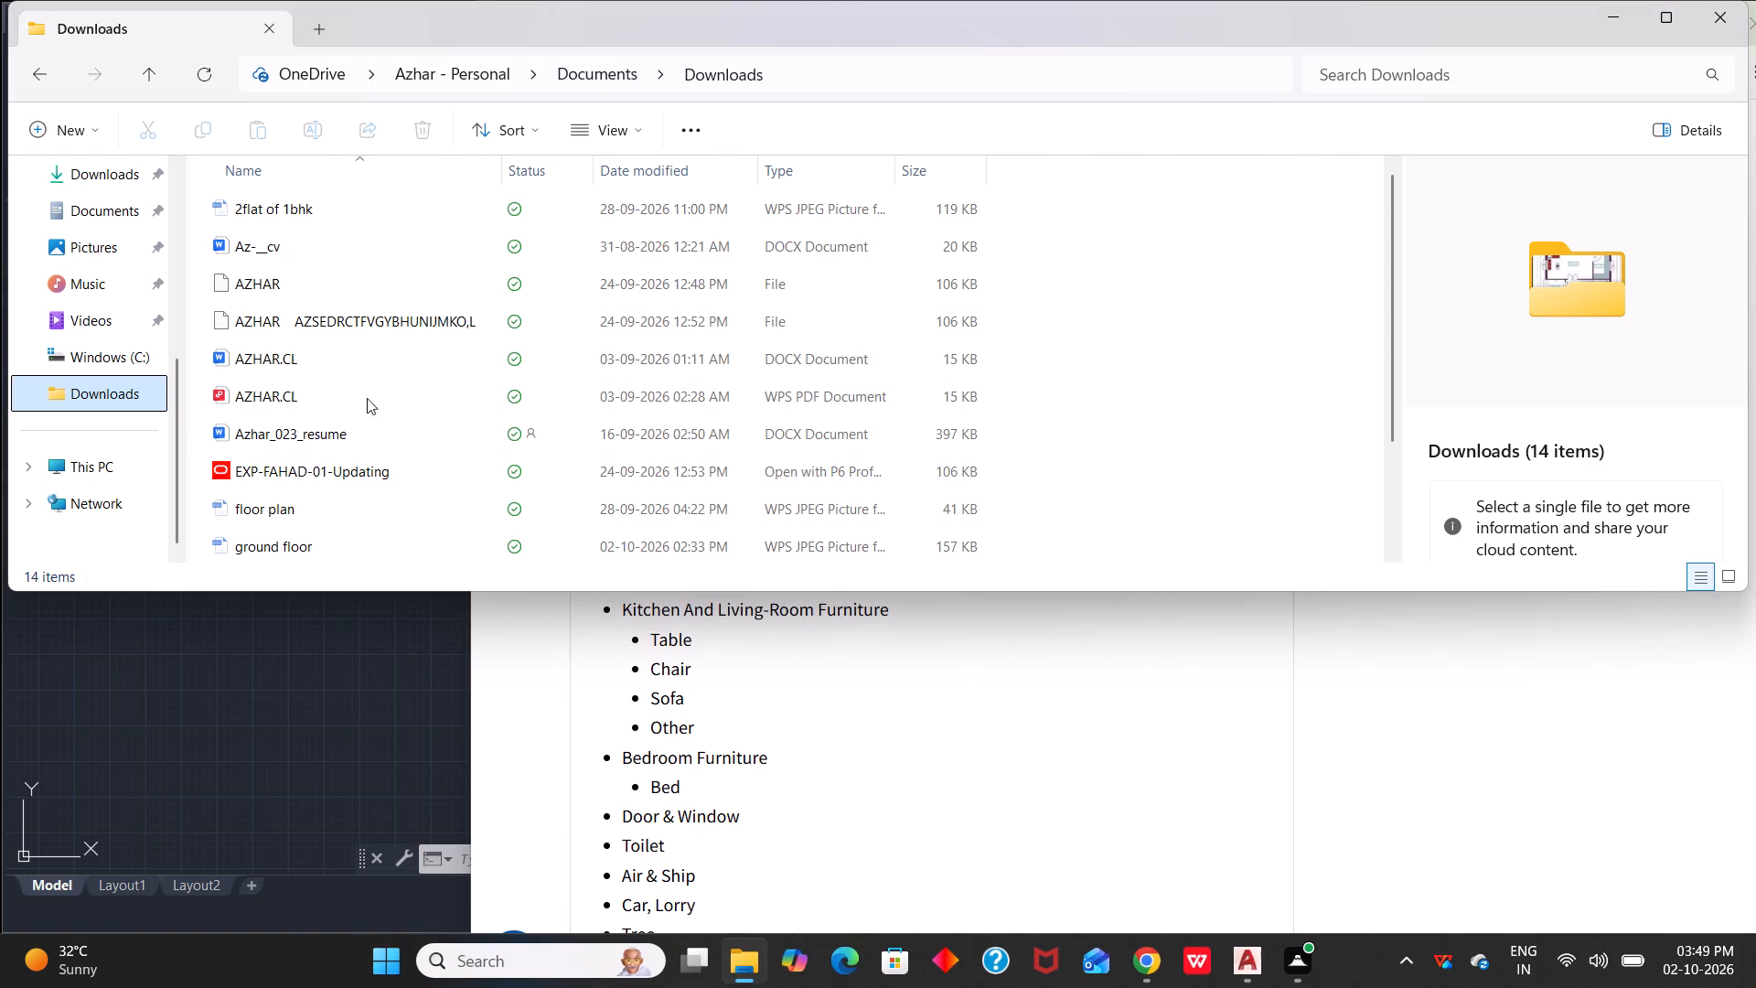
left_click(262, 251)
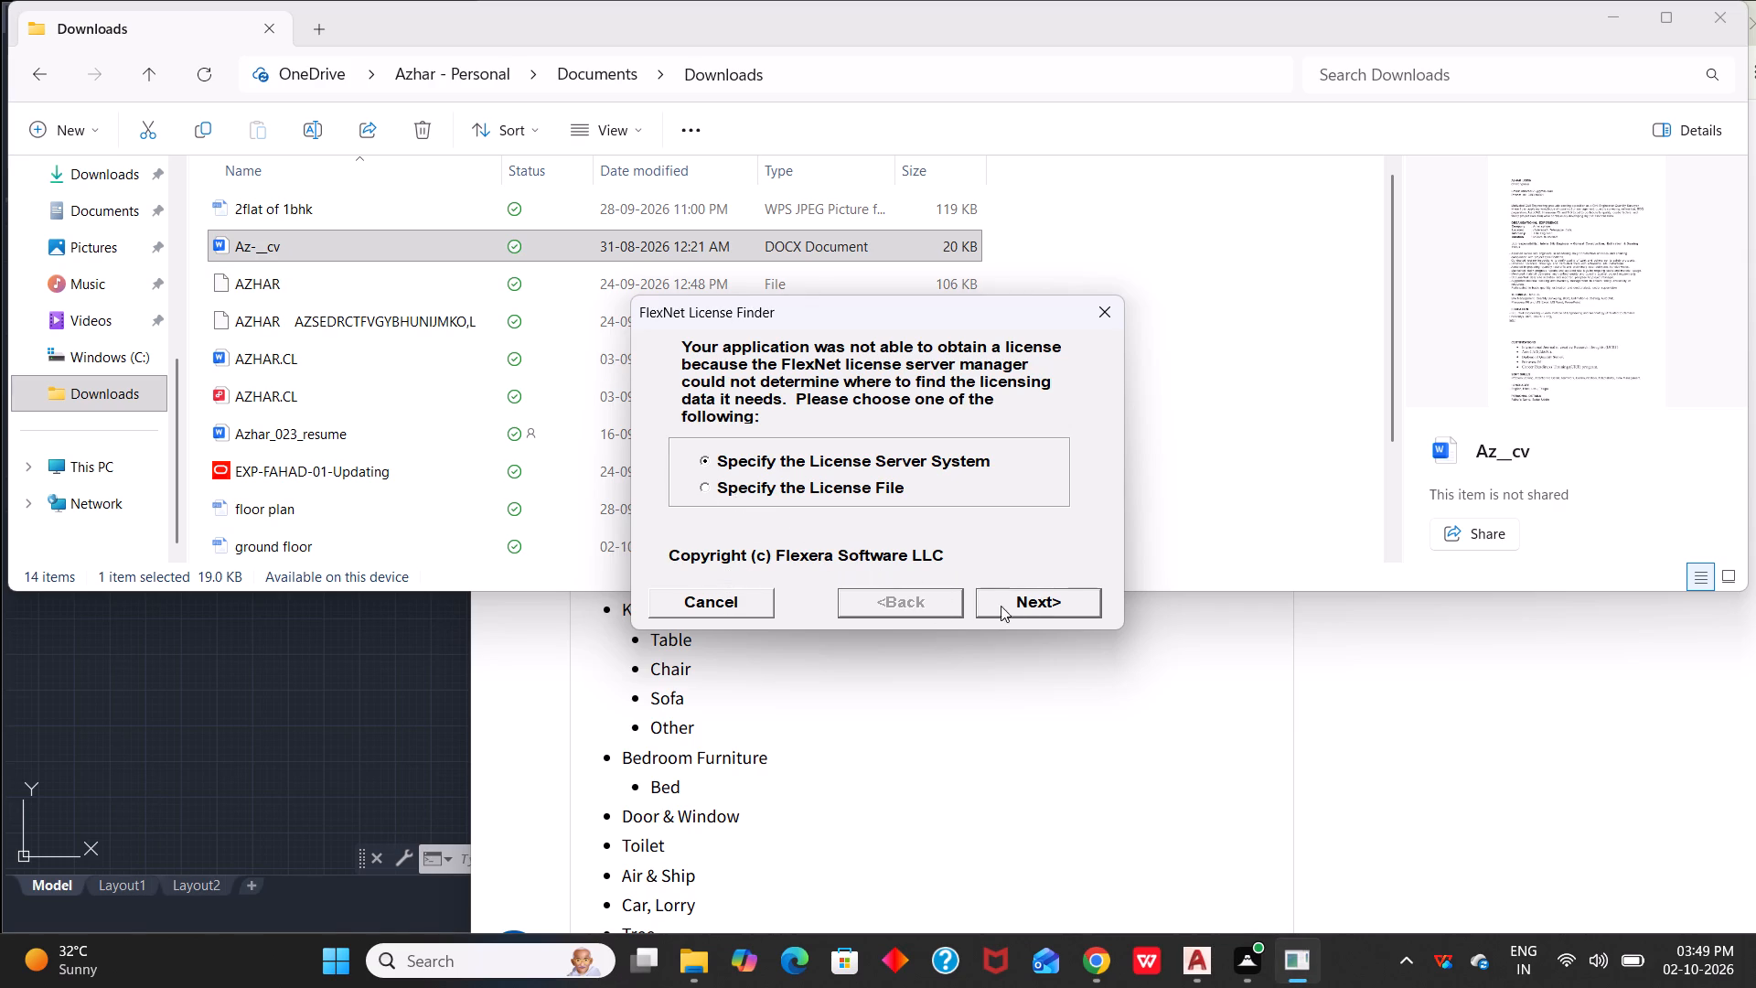
left_click(744, 611)
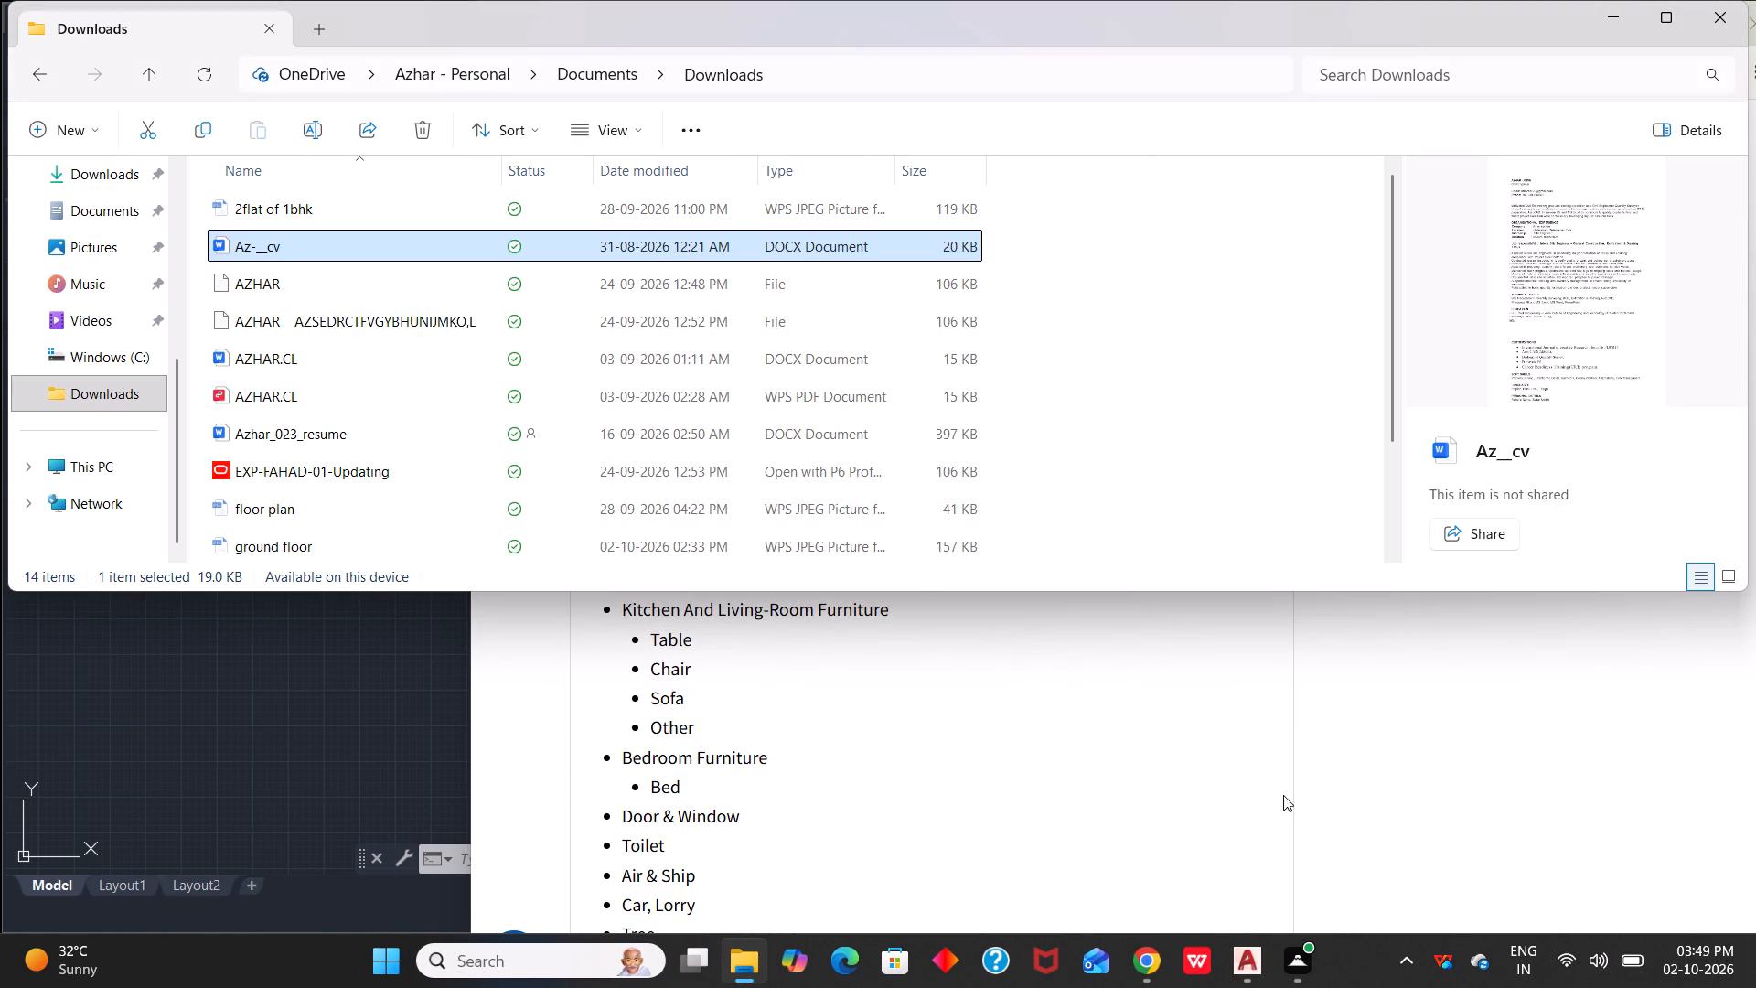
left_click(1721, 28)
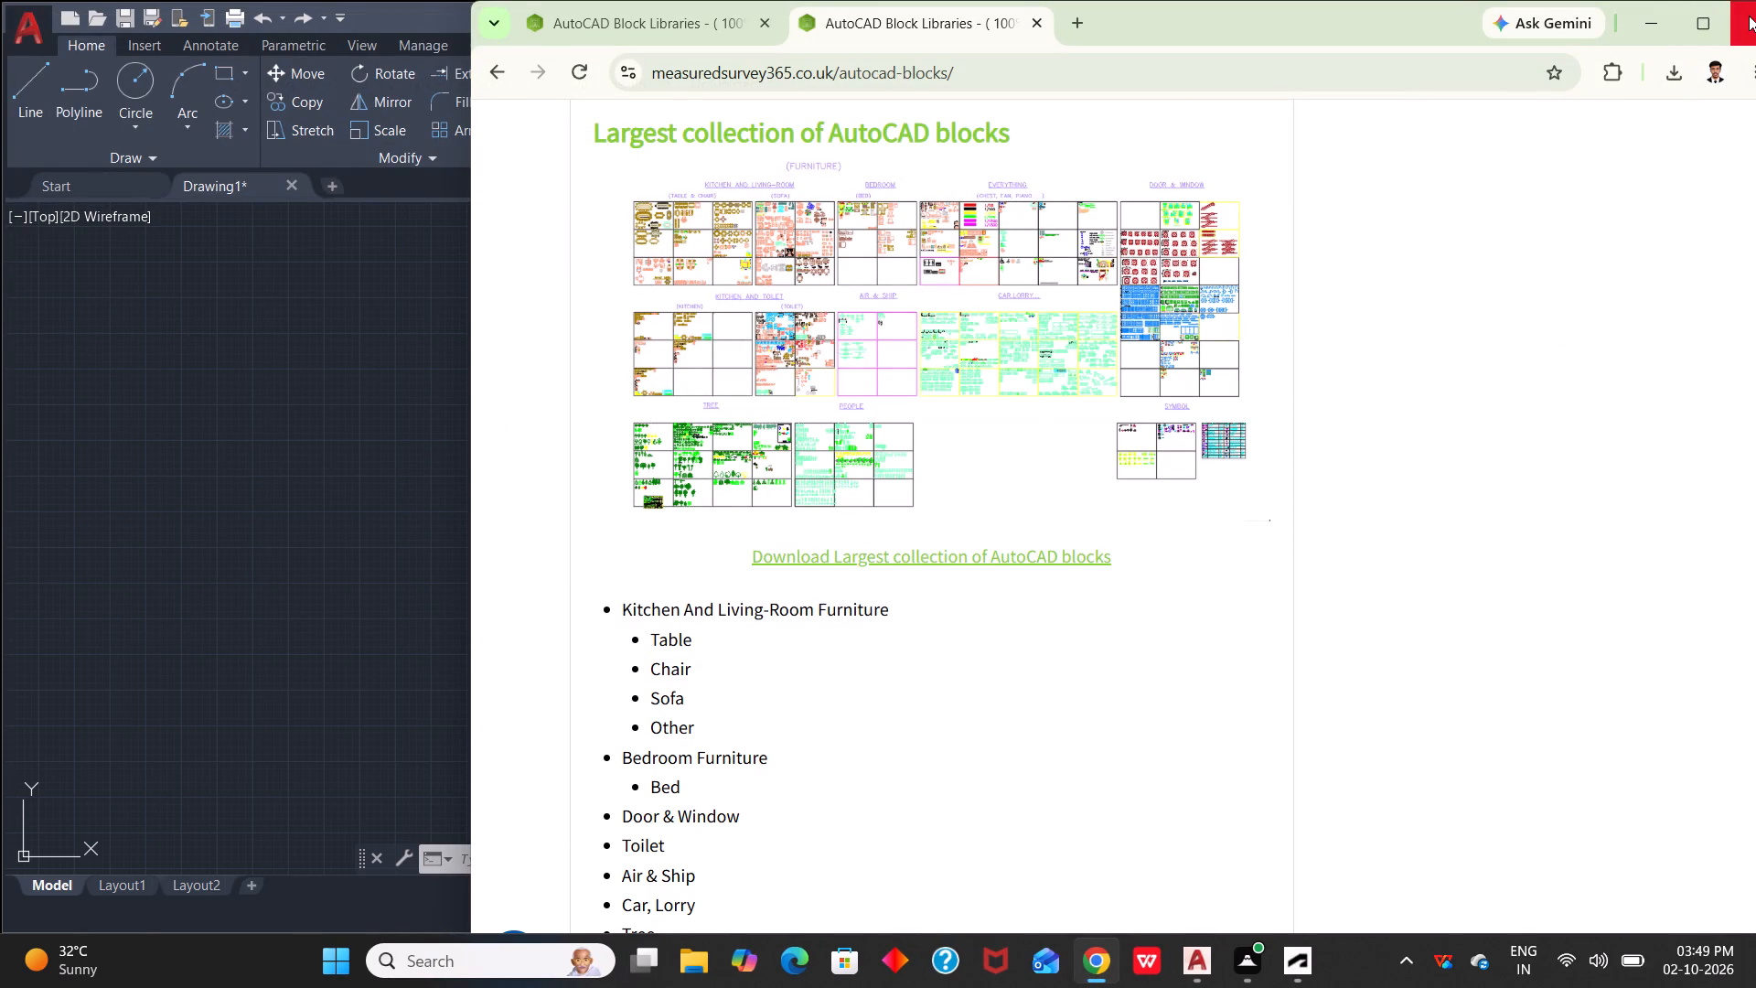
Close the Chrome window and the Licensing Error dialog to return to Drawing1 in AutoCAD 2021.
left_click(1749, 16)
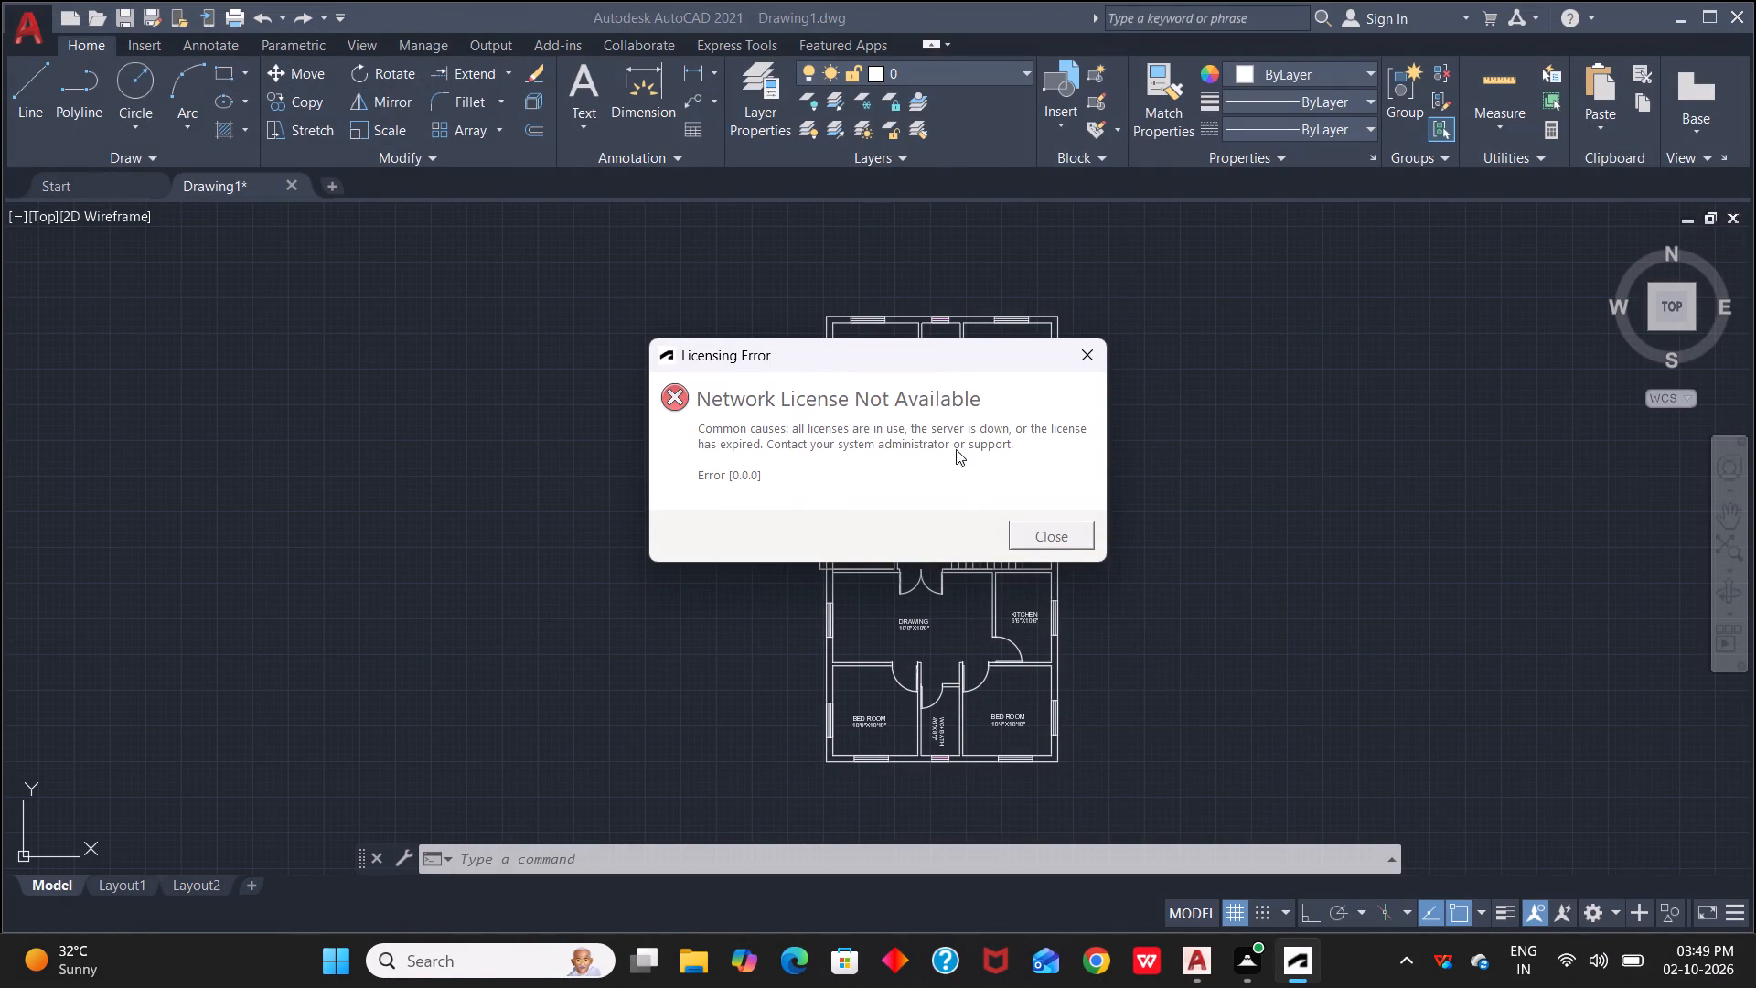
left_click(1074, 536)
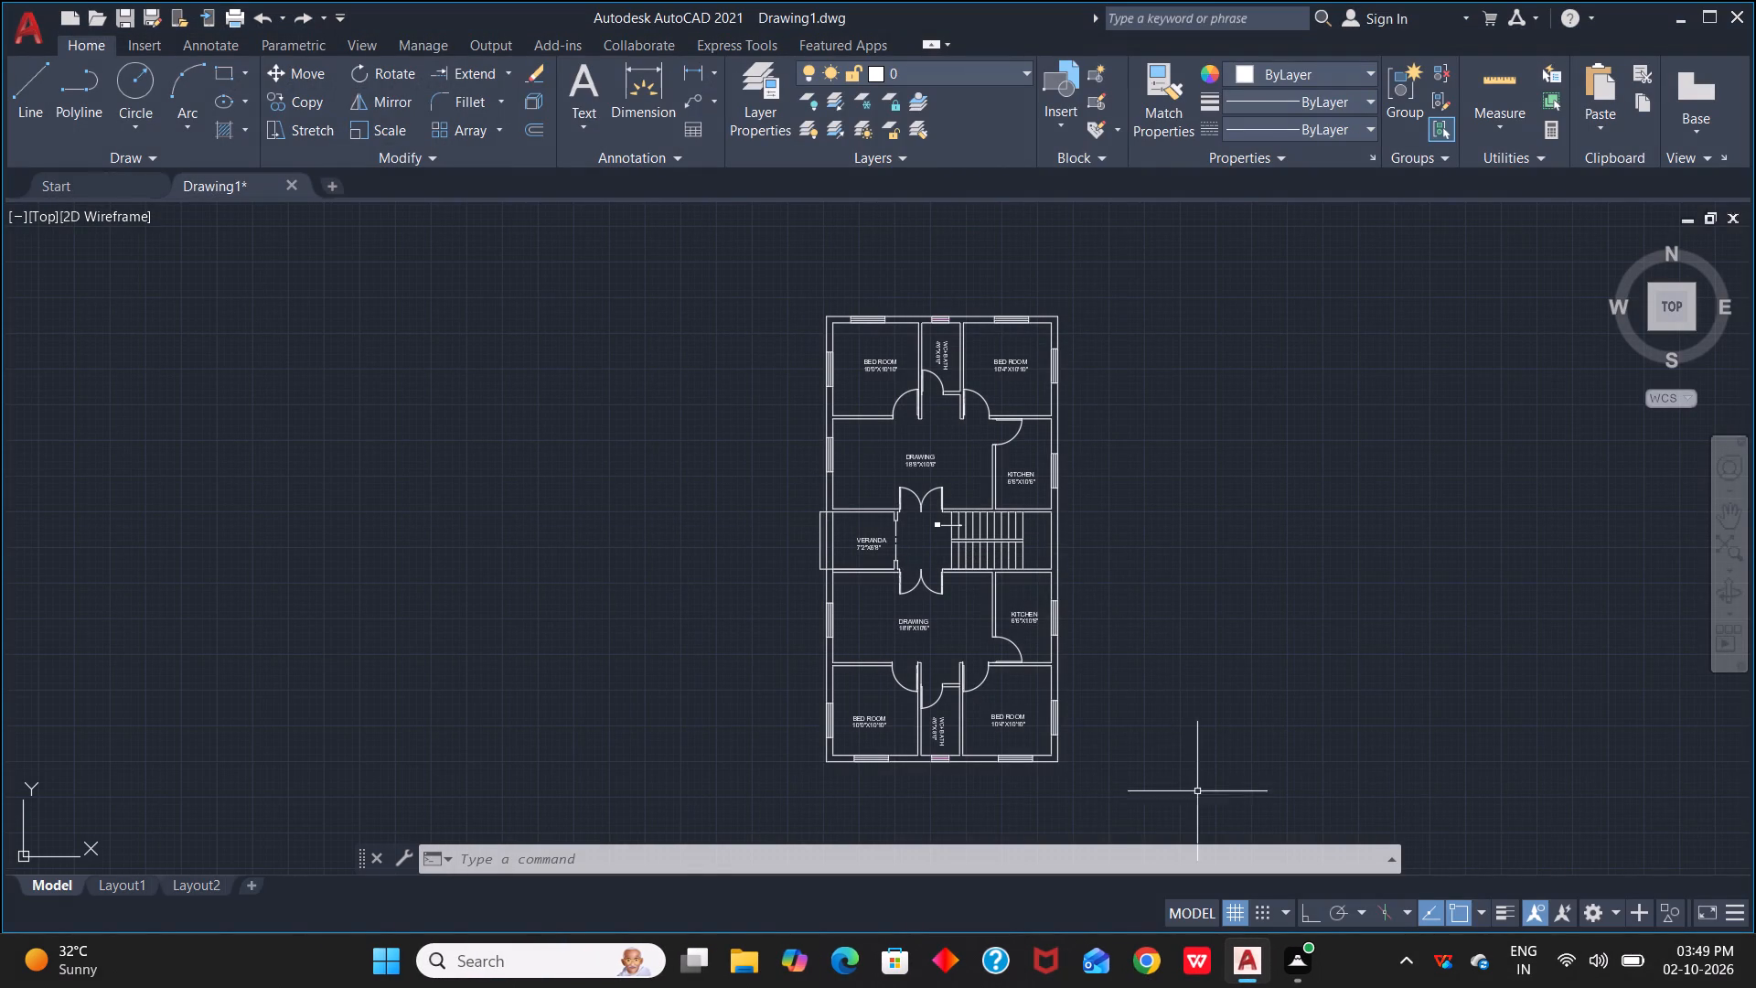
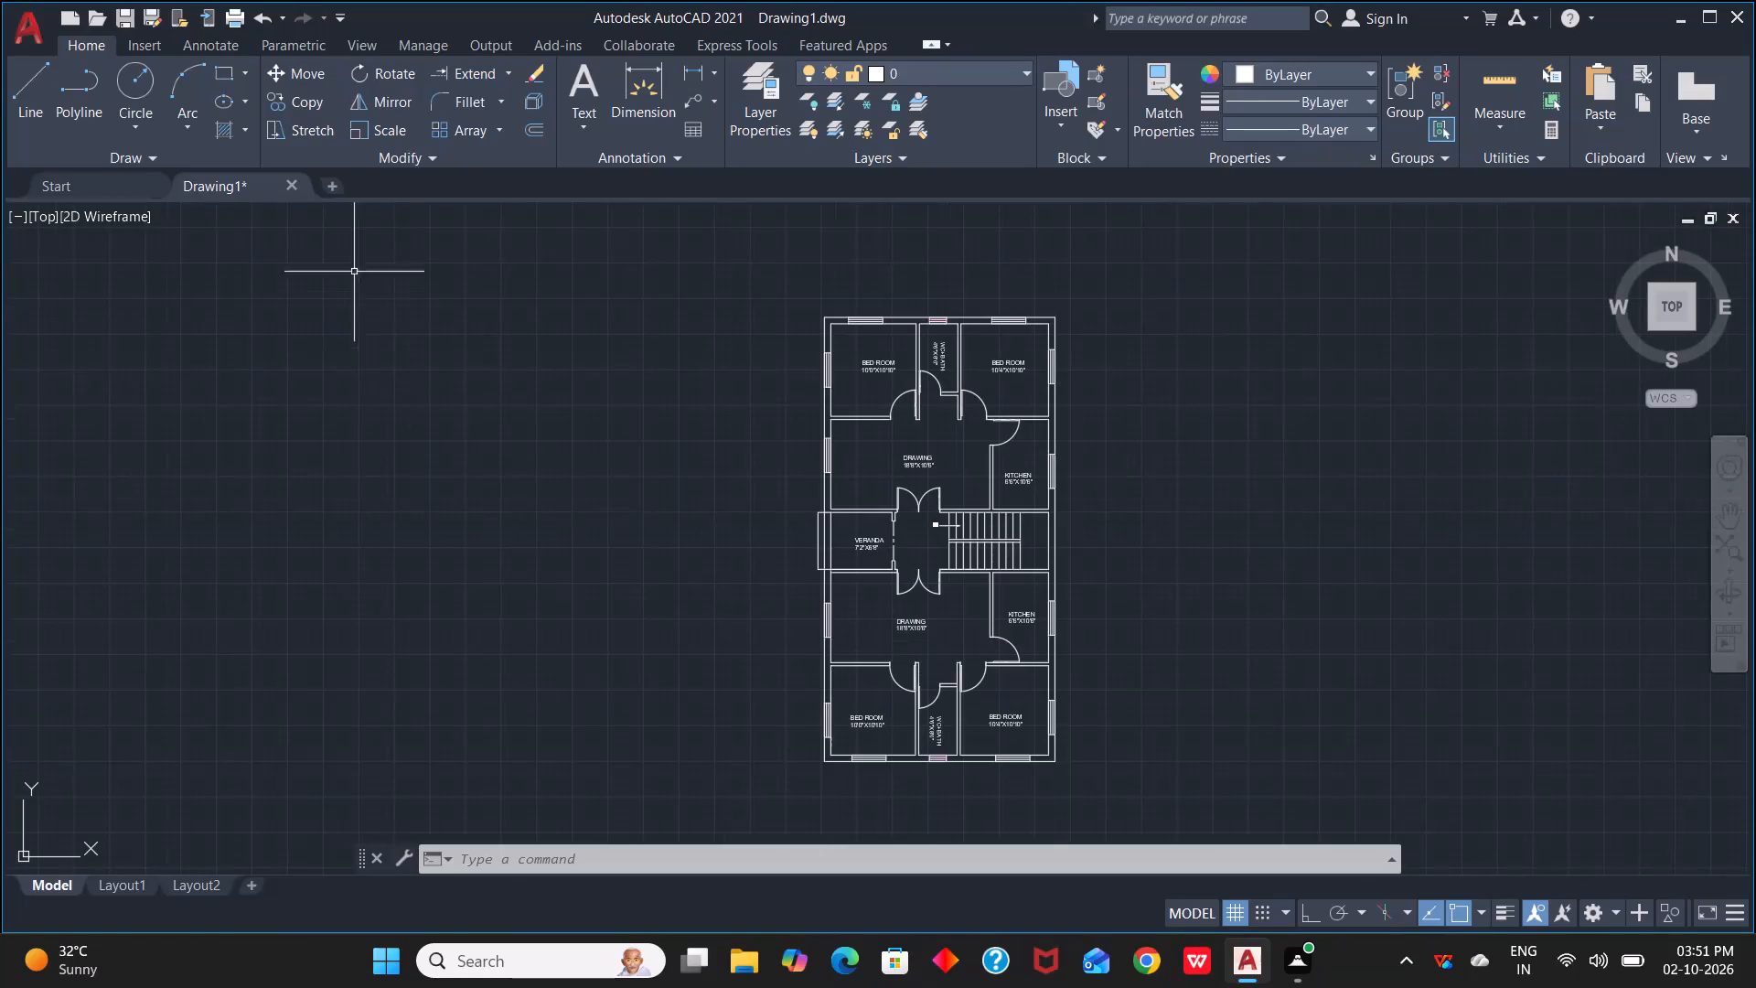
Create a new blank drawing alongside Drawing1.
left_click(328, 183)
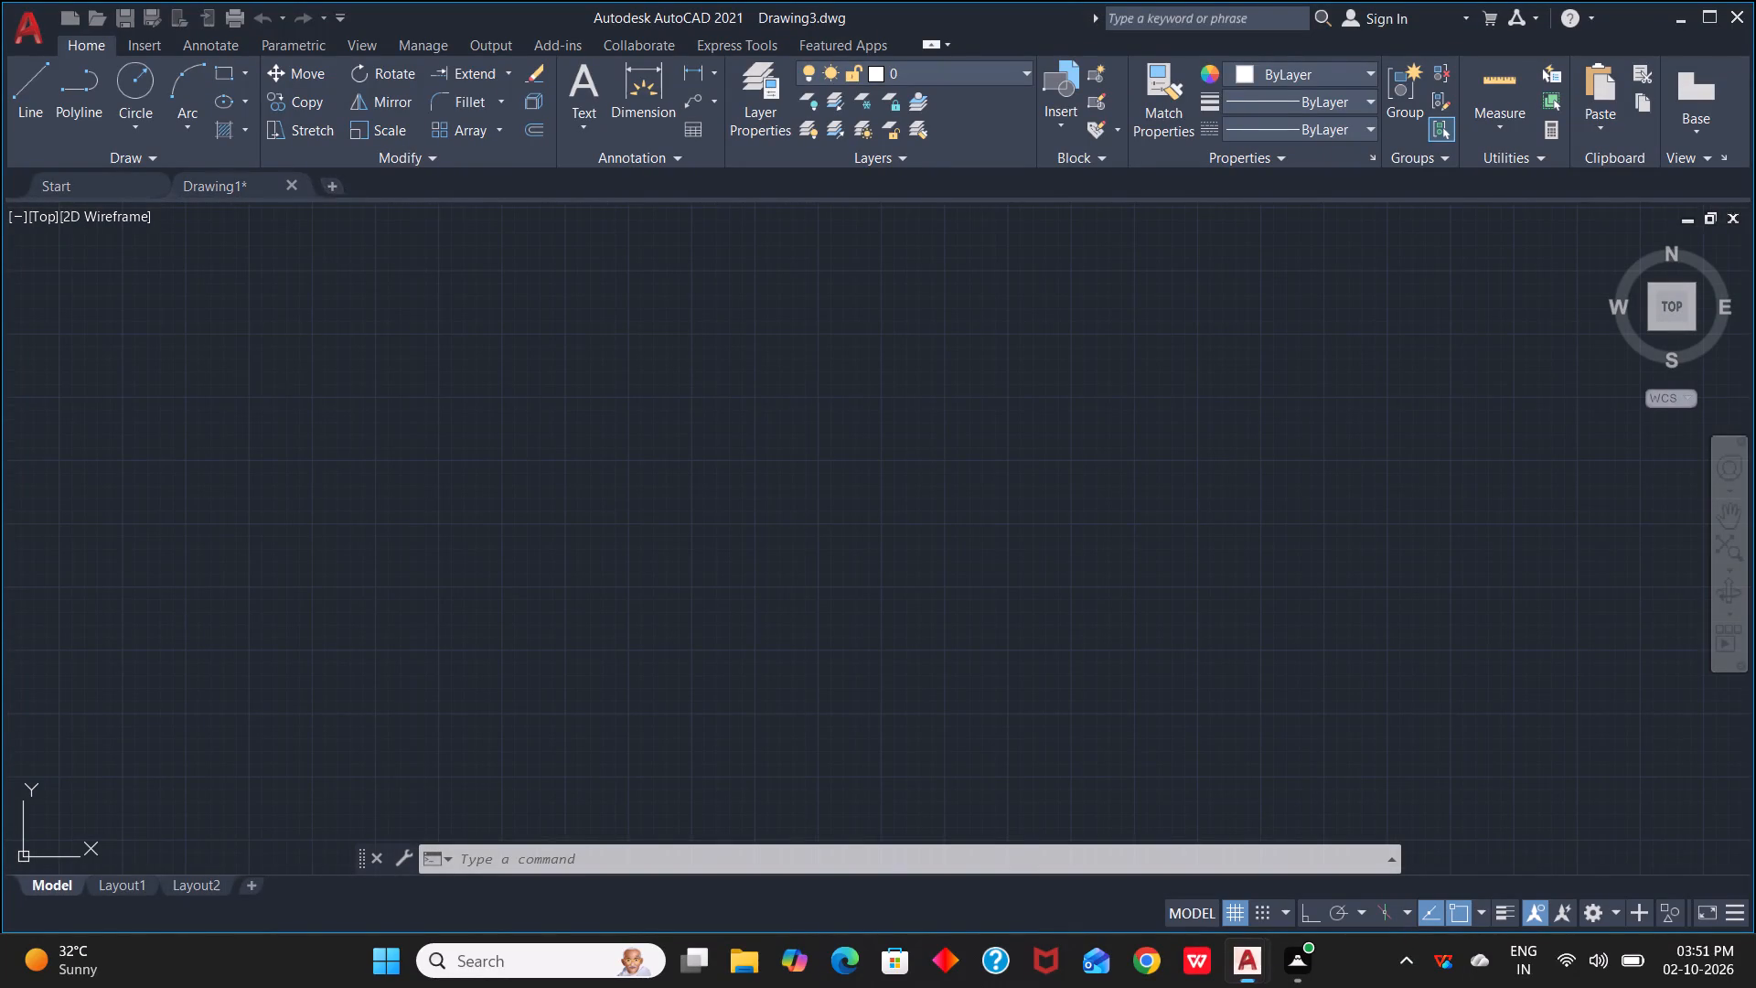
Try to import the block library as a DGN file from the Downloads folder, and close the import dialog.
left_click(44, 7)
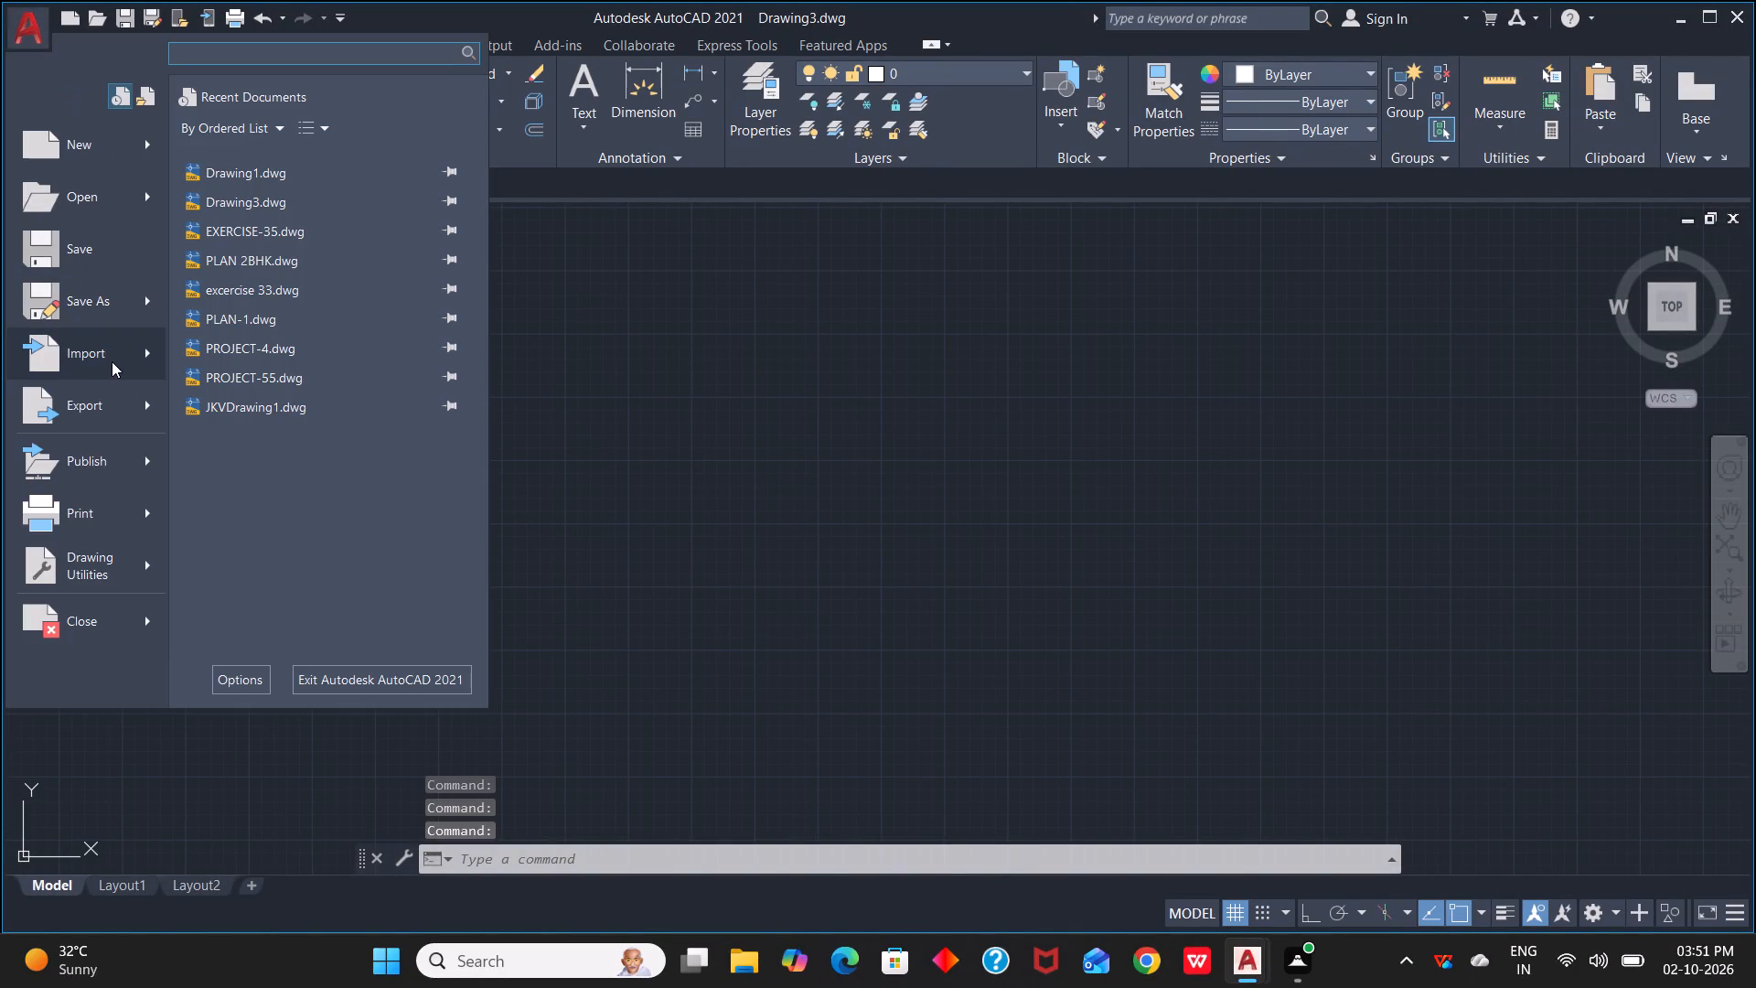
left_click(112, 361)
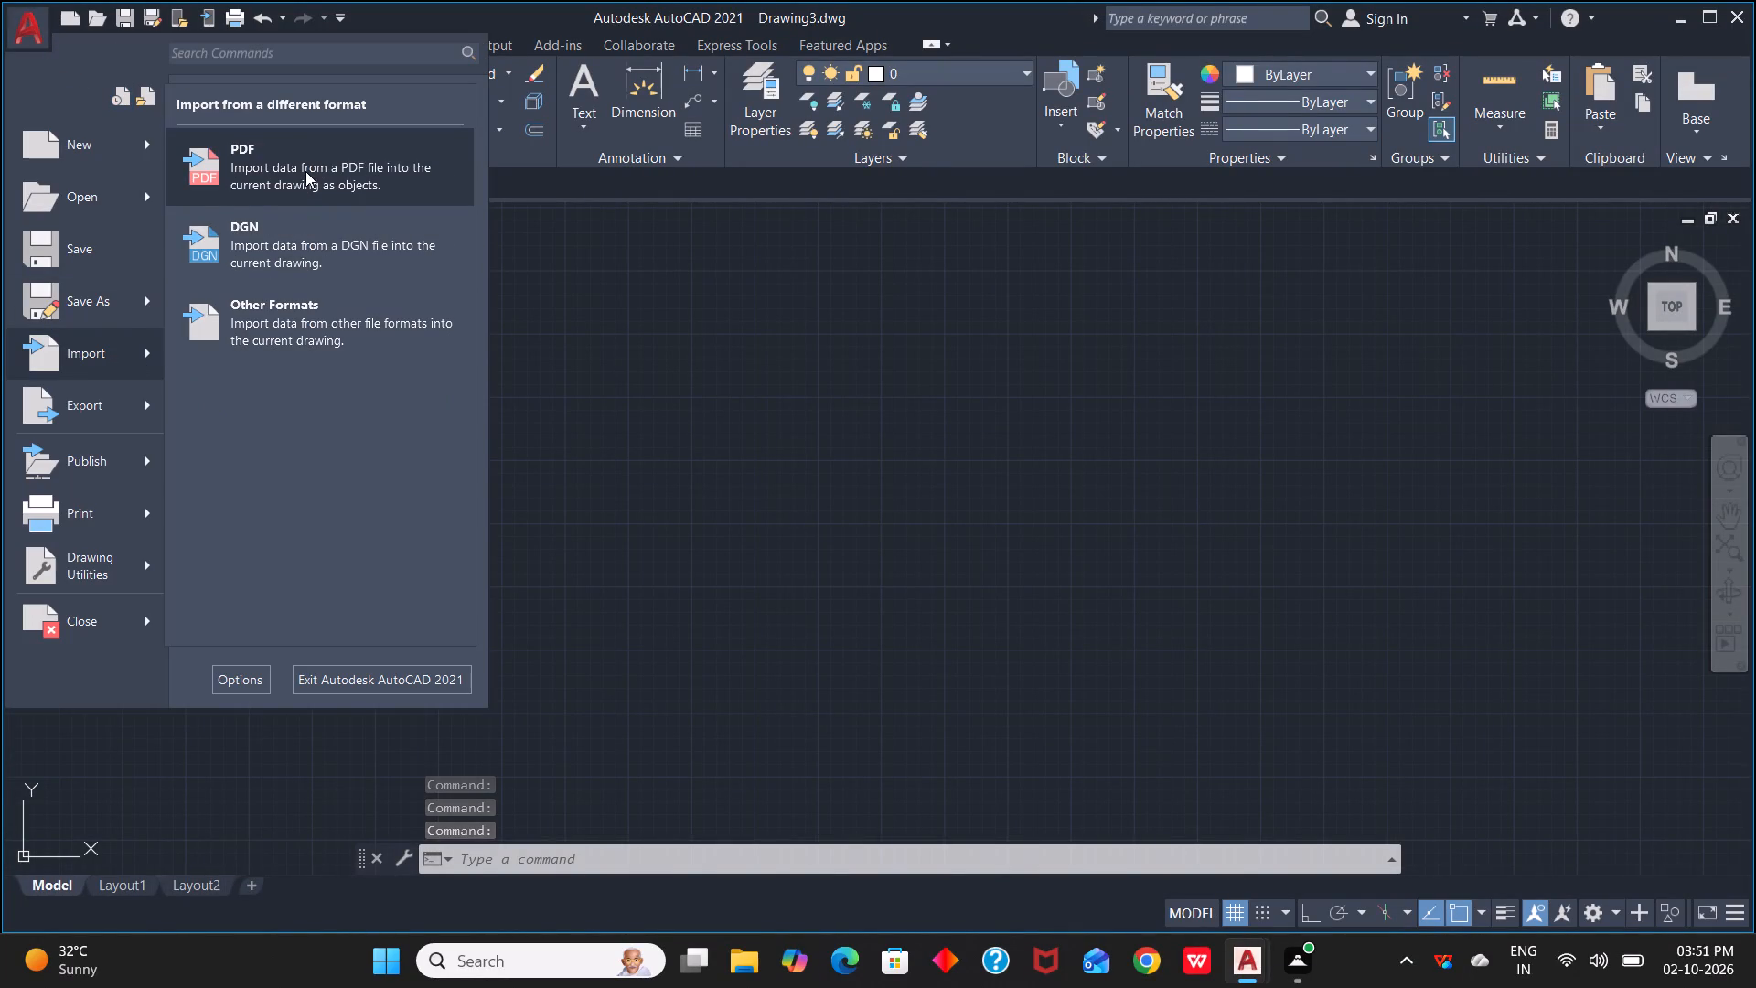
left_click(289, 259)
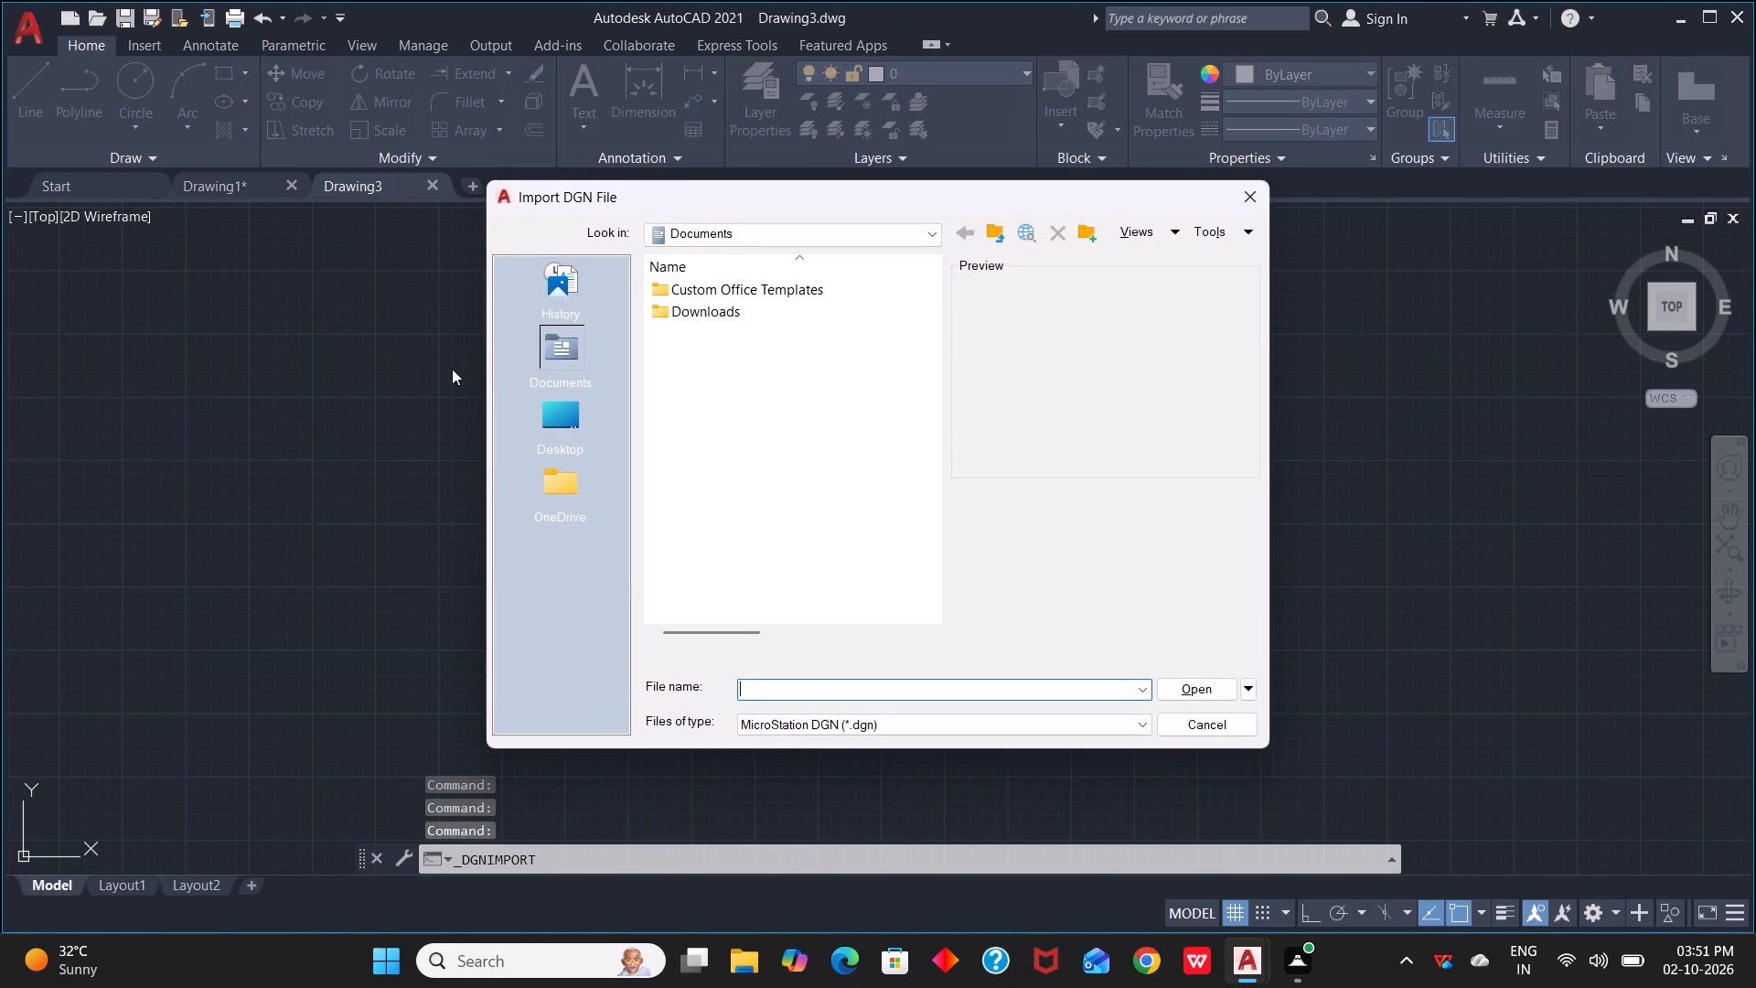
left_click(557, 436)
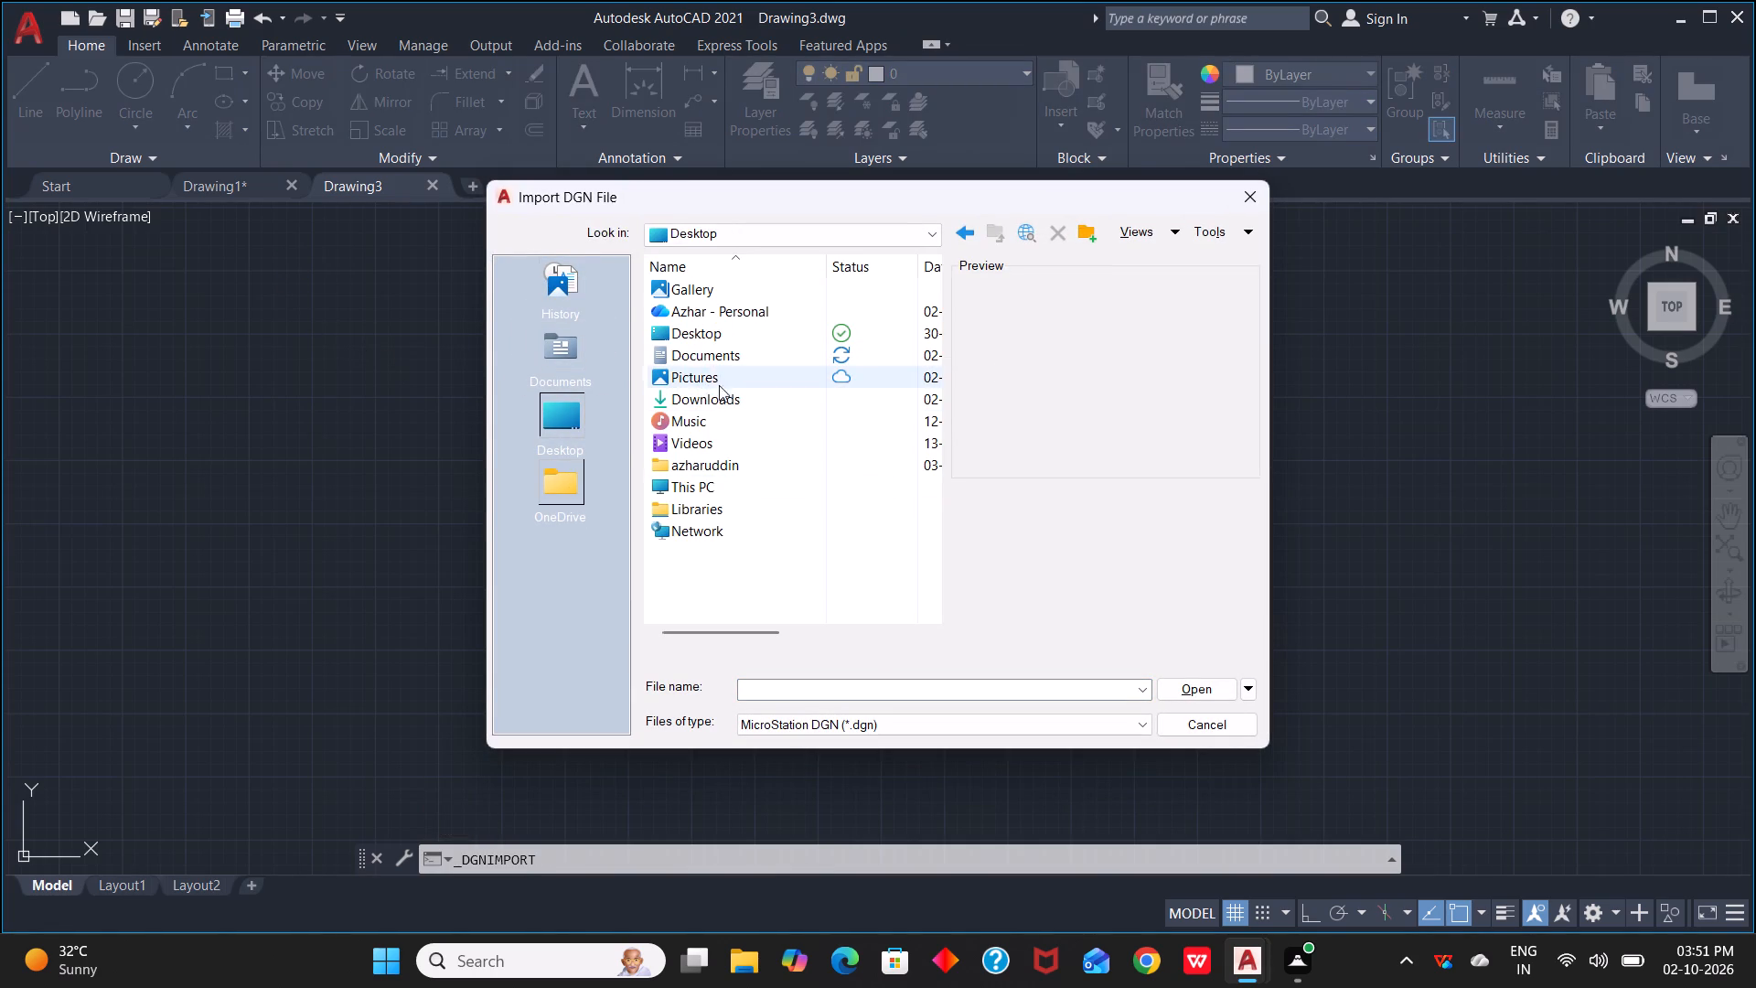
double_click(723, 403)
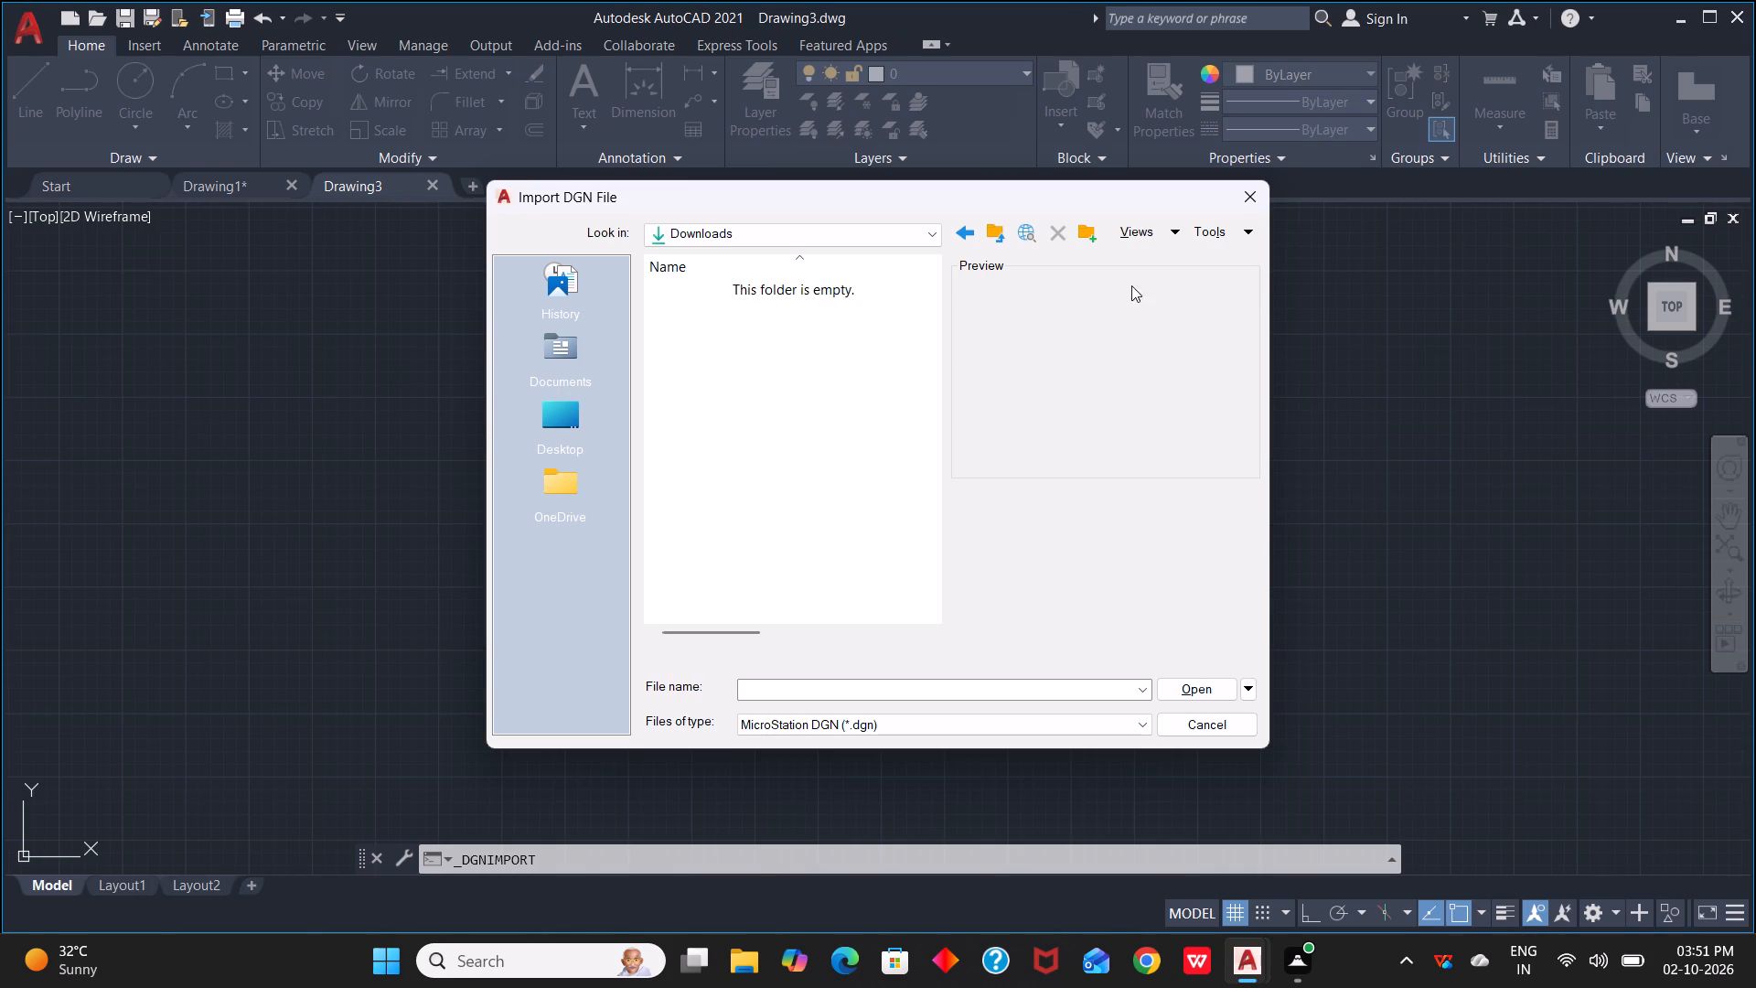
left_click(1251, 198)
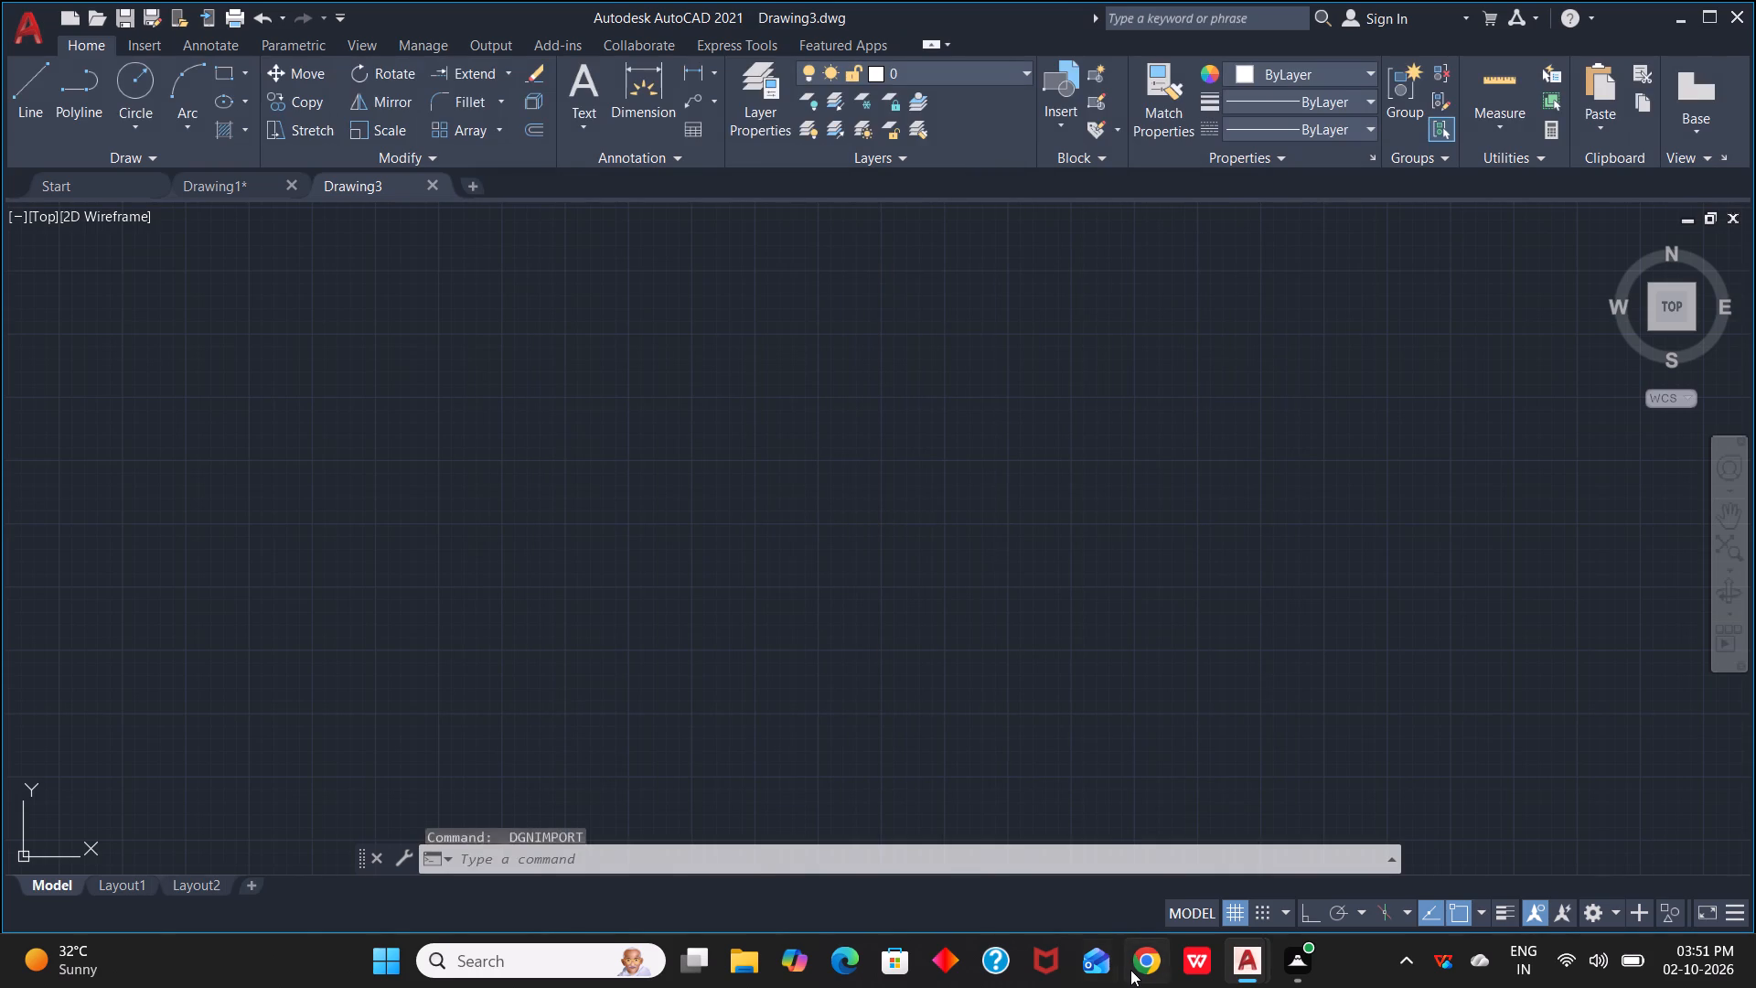
Switch to Chrome, locate the downloaded AUTOCAD_Library (1).dwg in its folder, move it to Pictures, and return to AutoCAD 2021.
double_click(1130, 970)
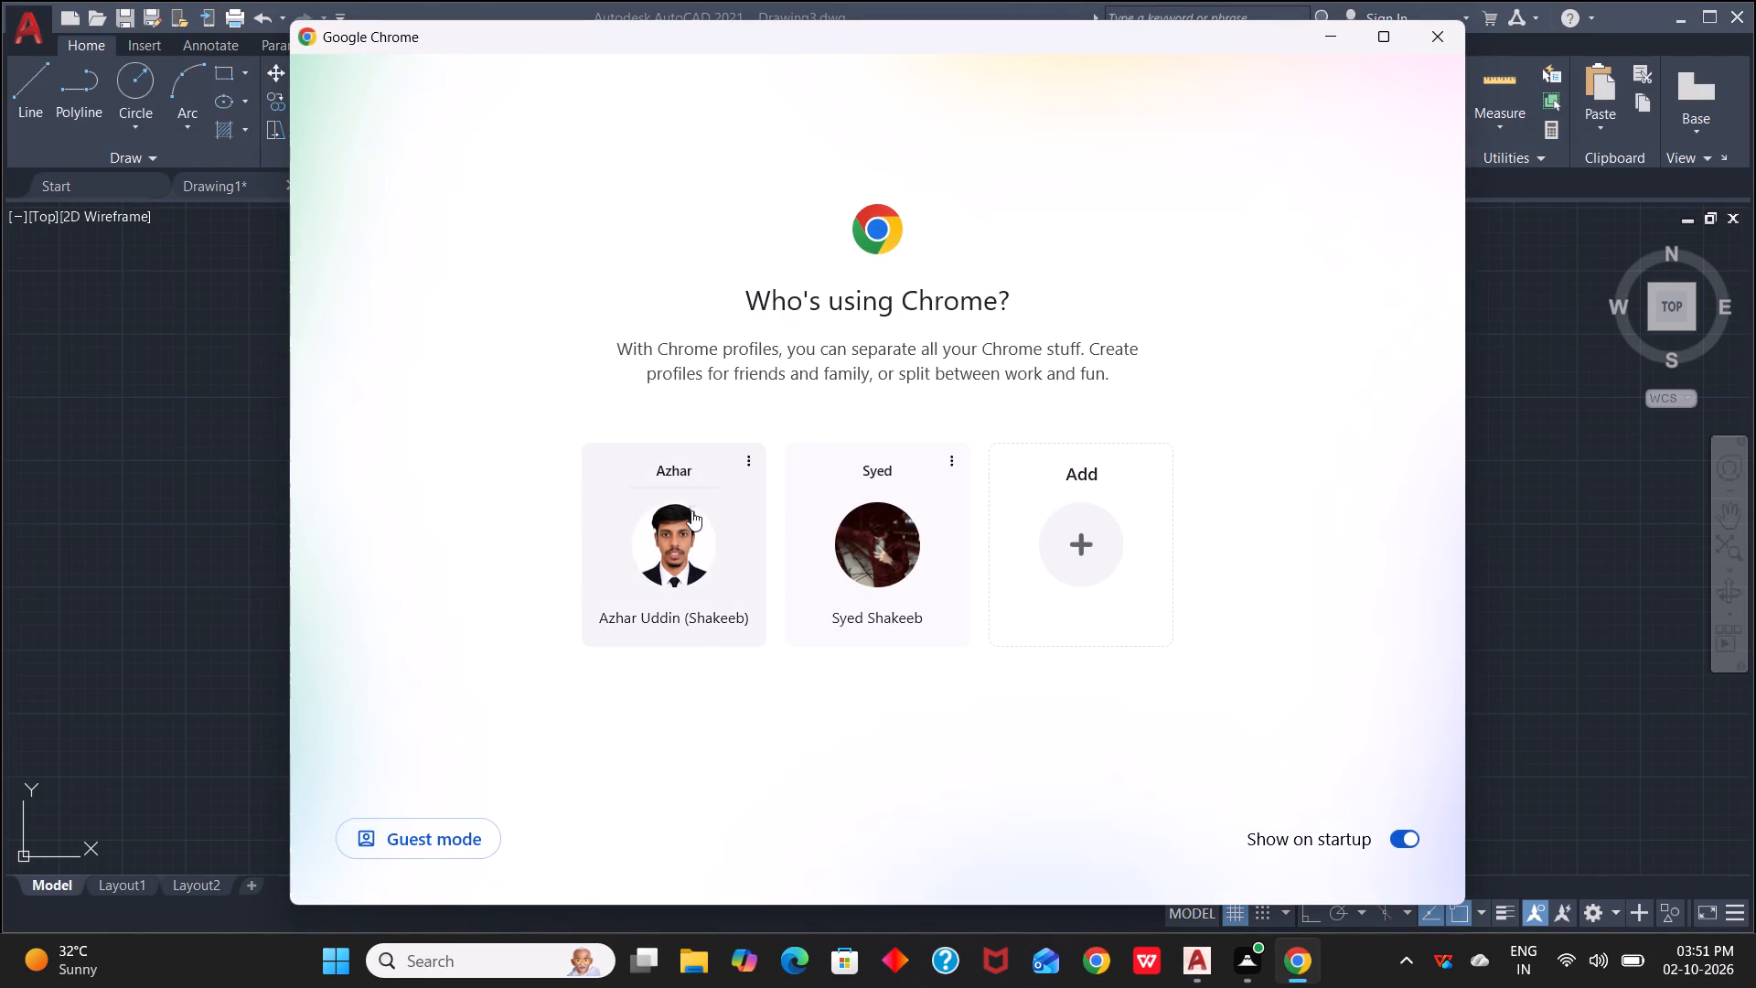
left_click(691, 510)
left_click(1674, 67)
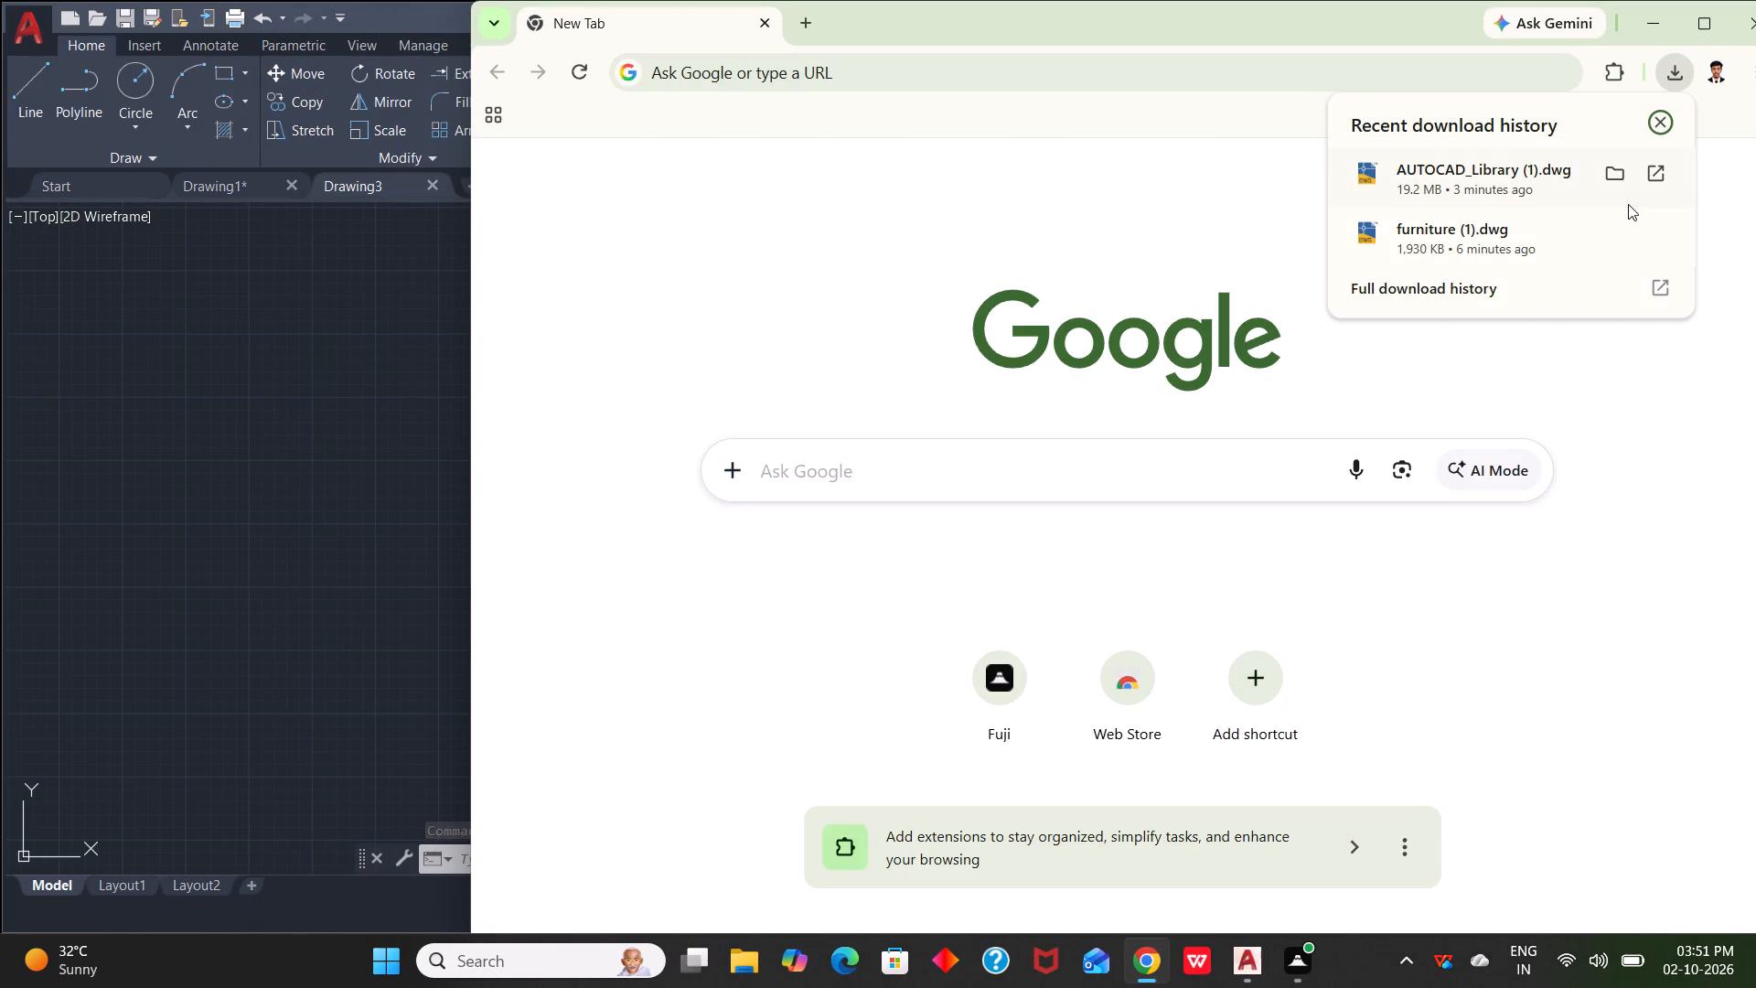
left_click(1621, 178)
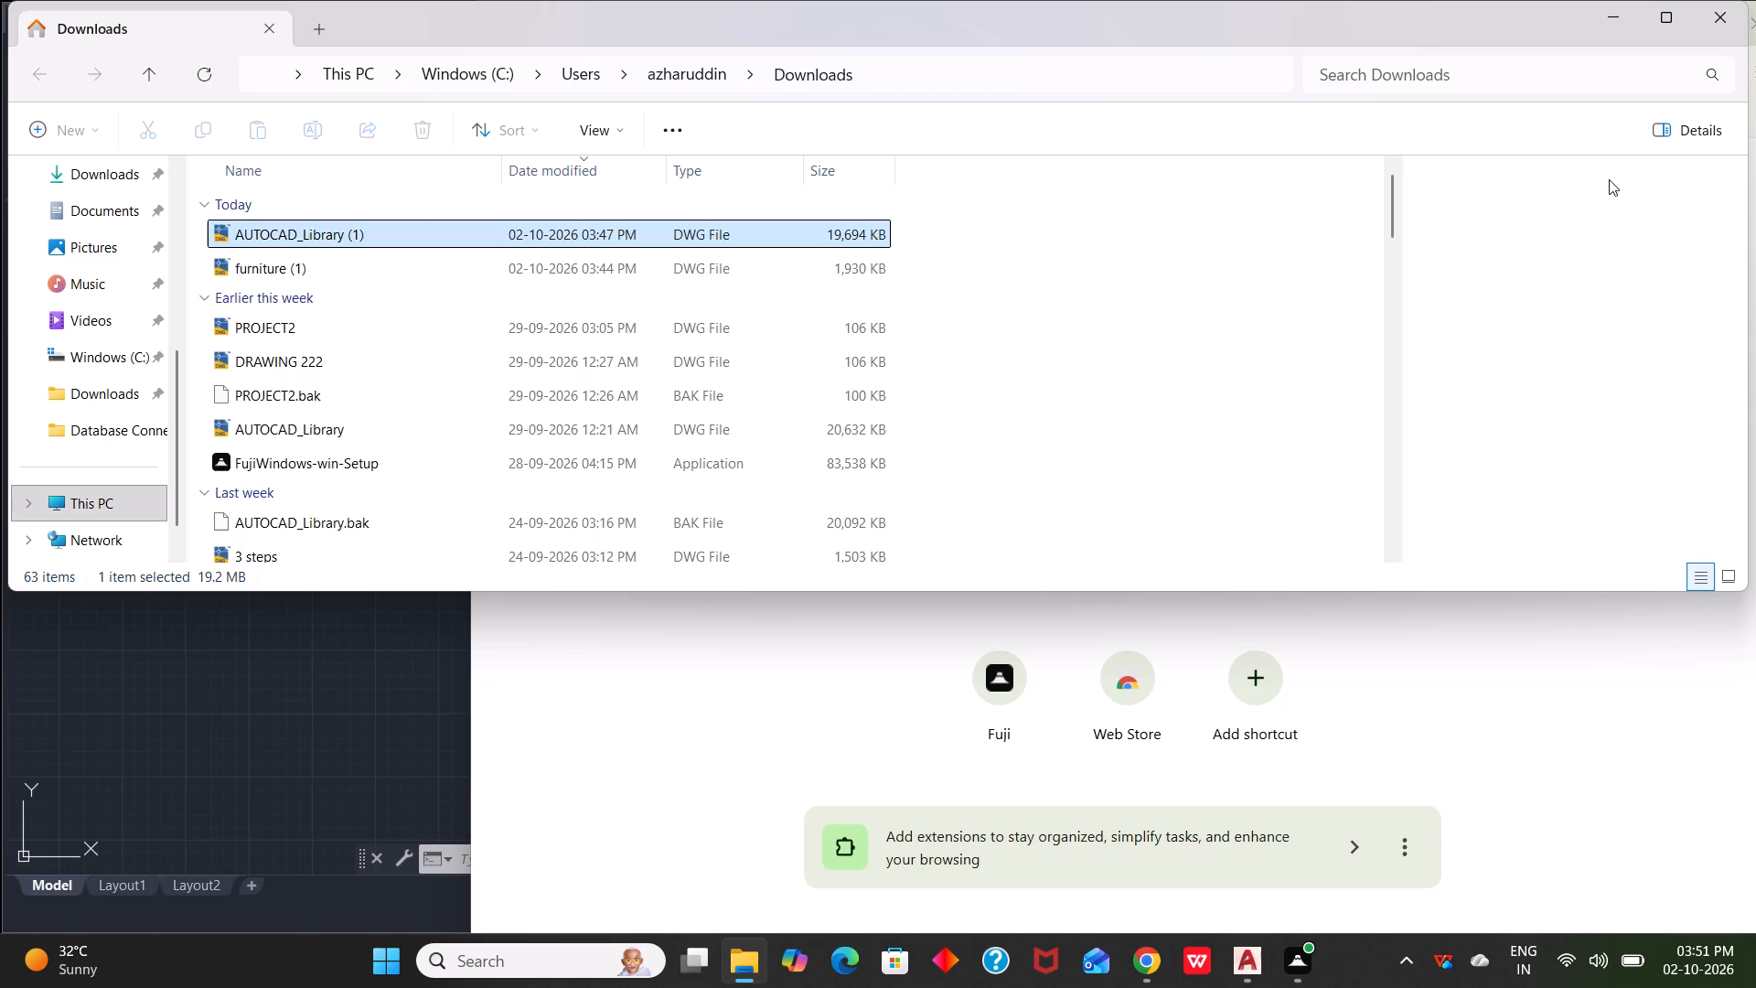
left_click(94, 498)
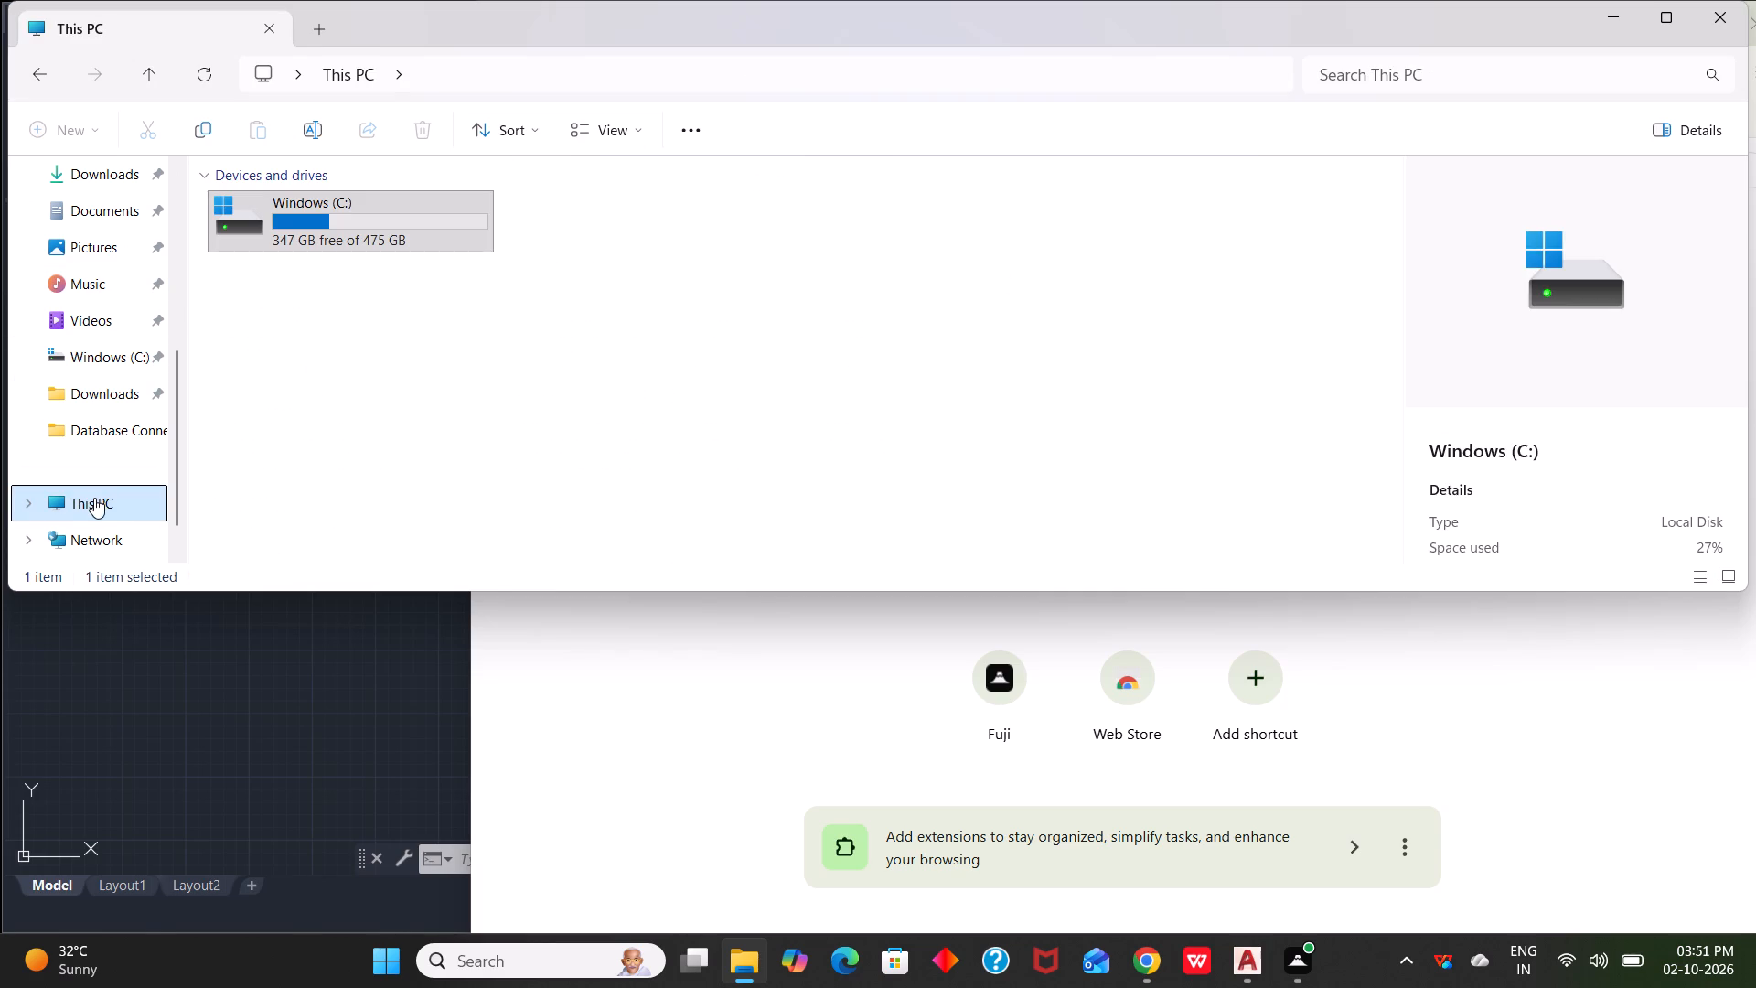
left_click(48, 71)
left_click_drag(327, 225, 120, 238)
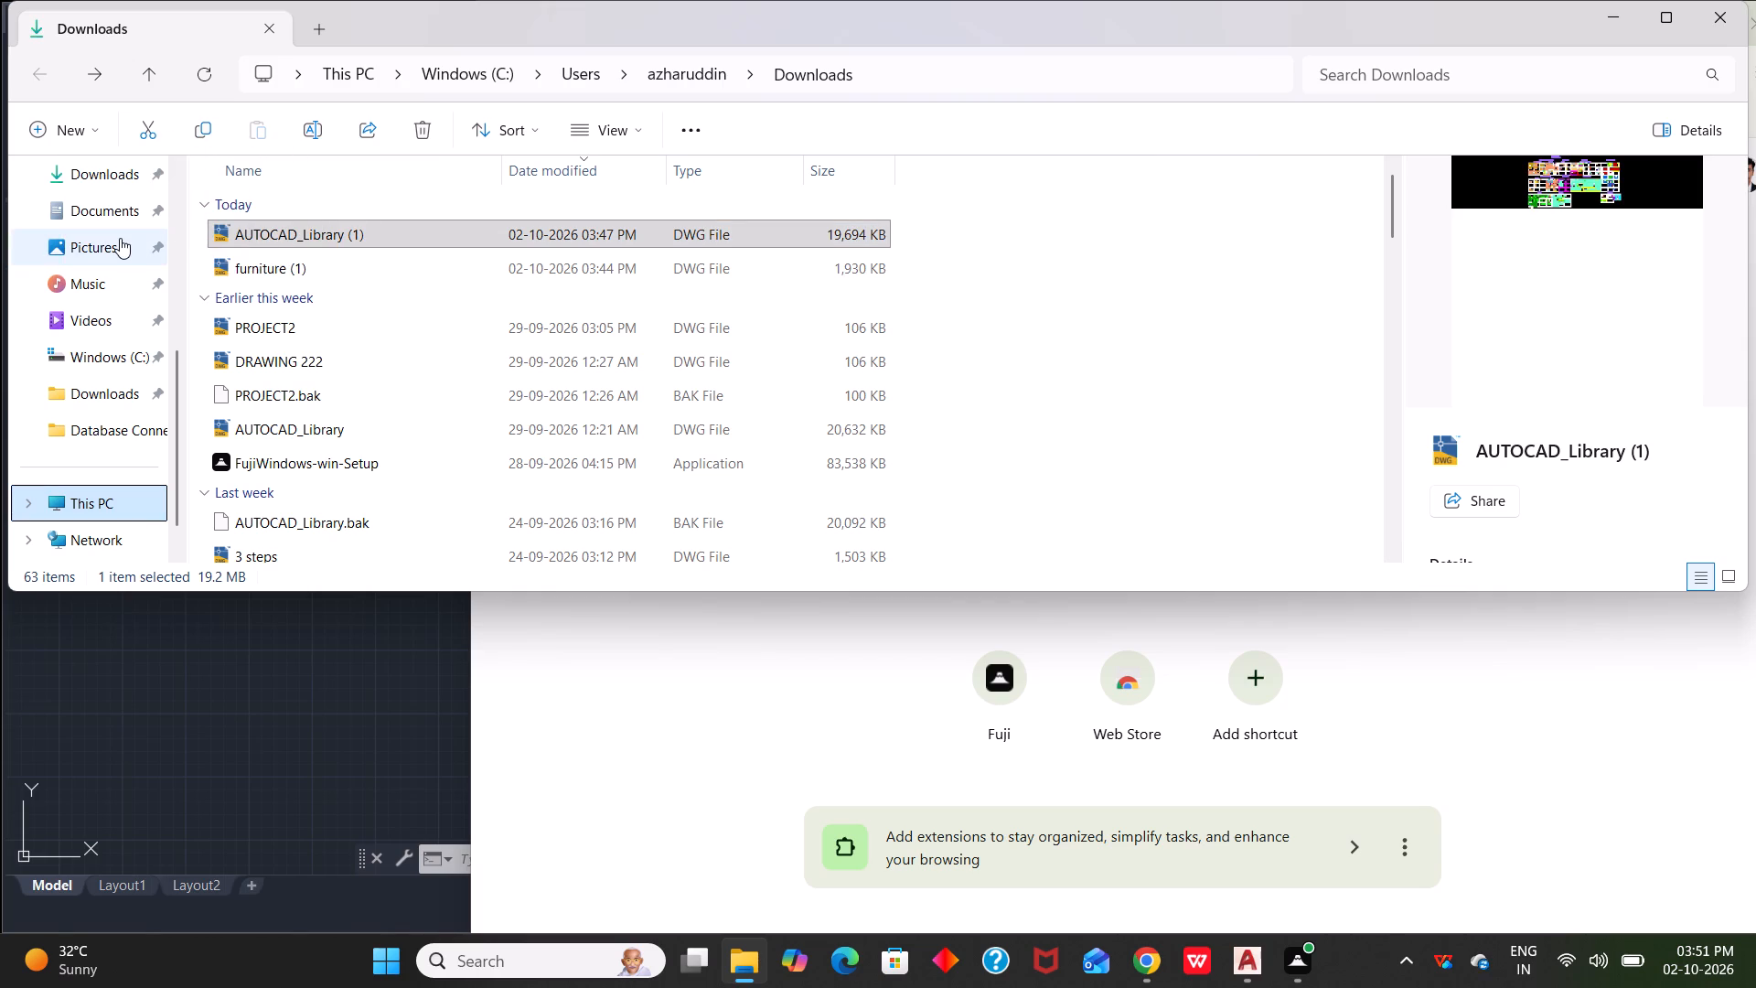
left_click(120, 238)
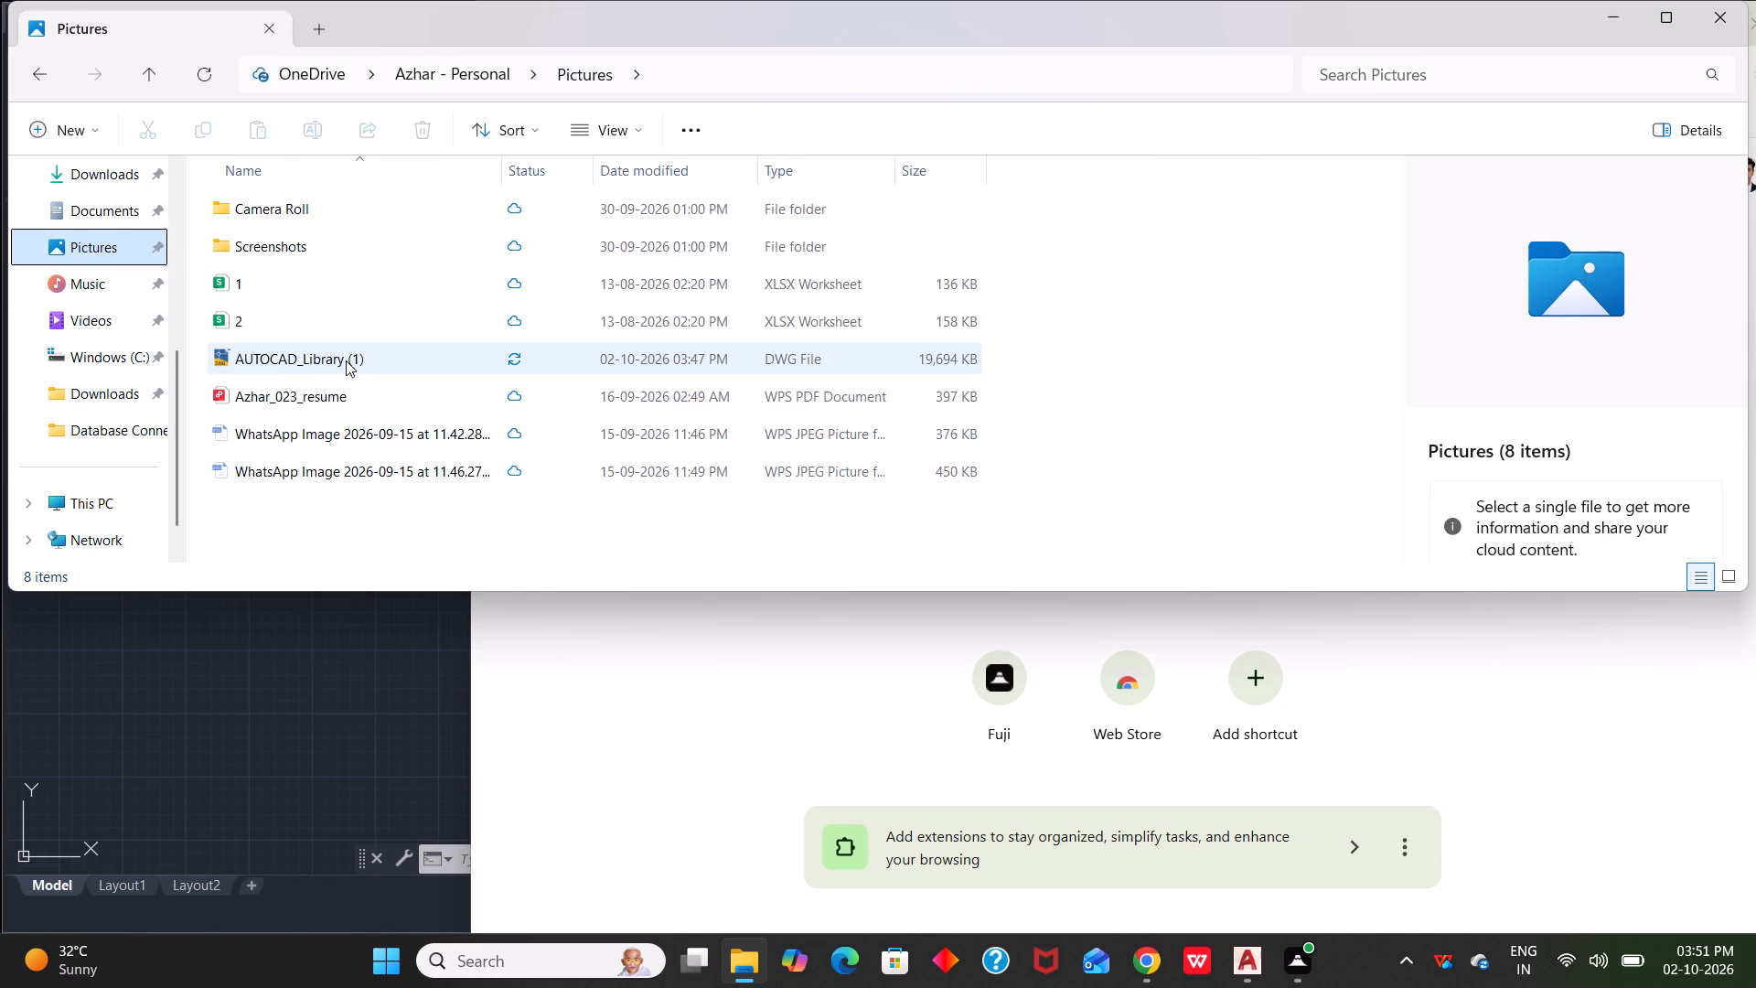
left_click(1629, 20)
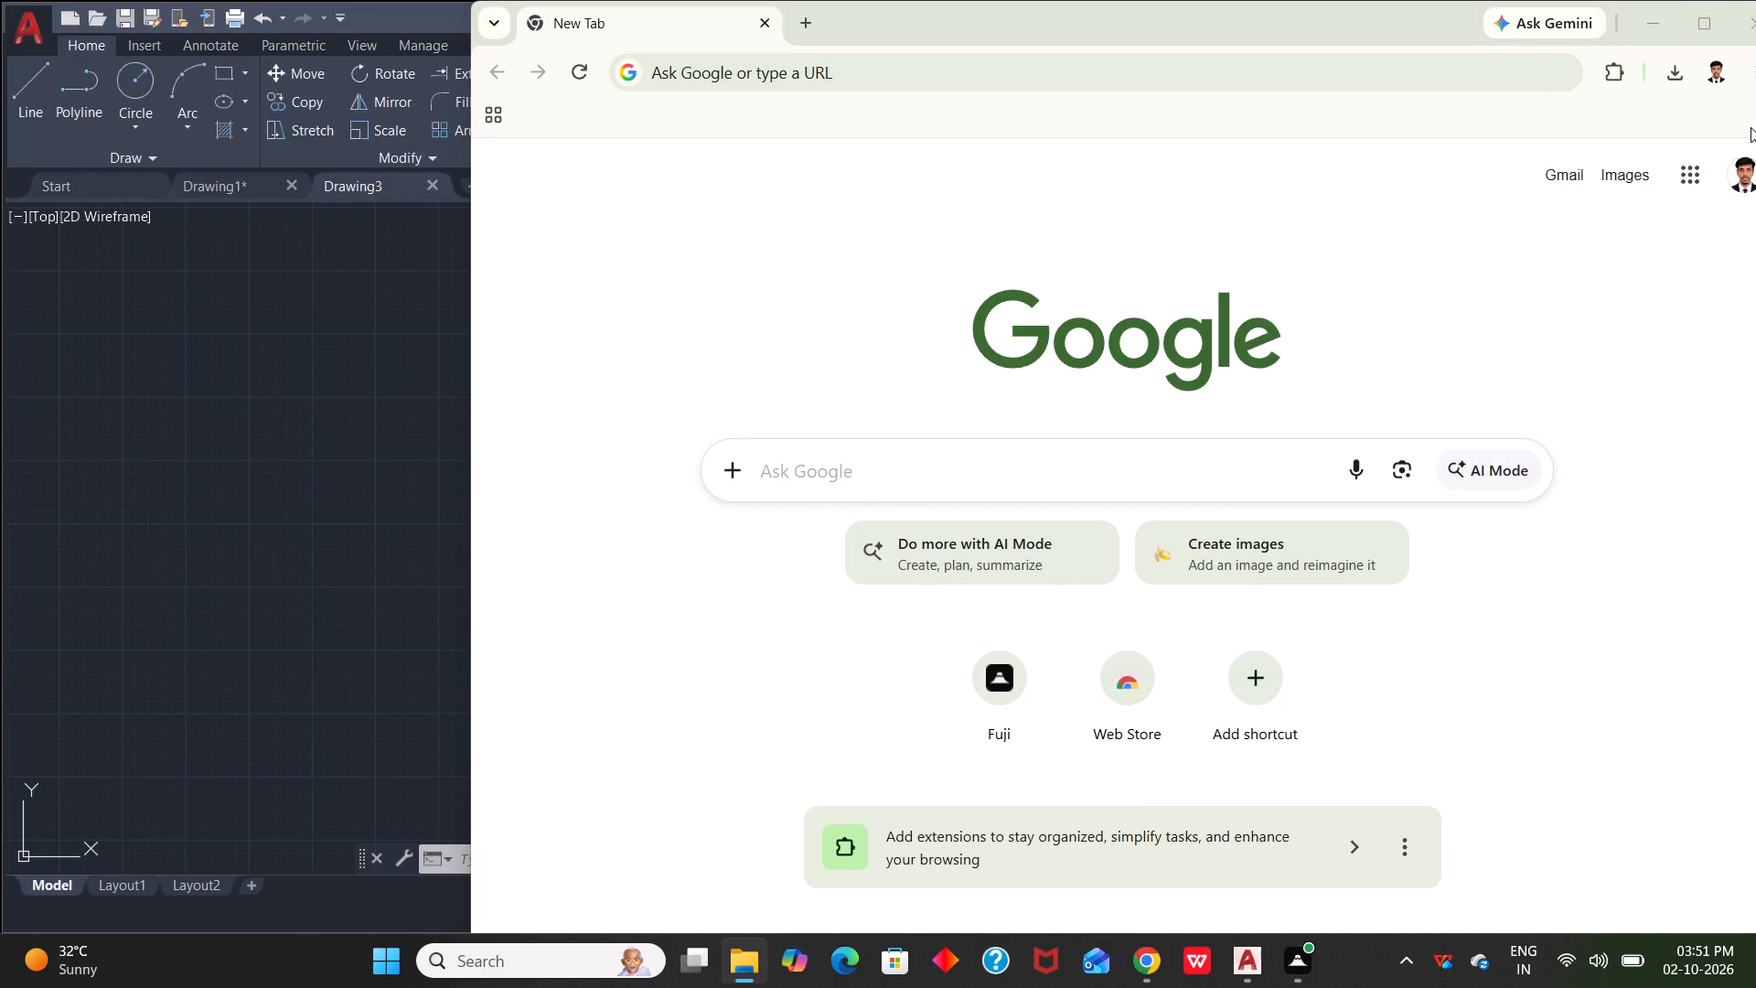
left_click(1755, 6)
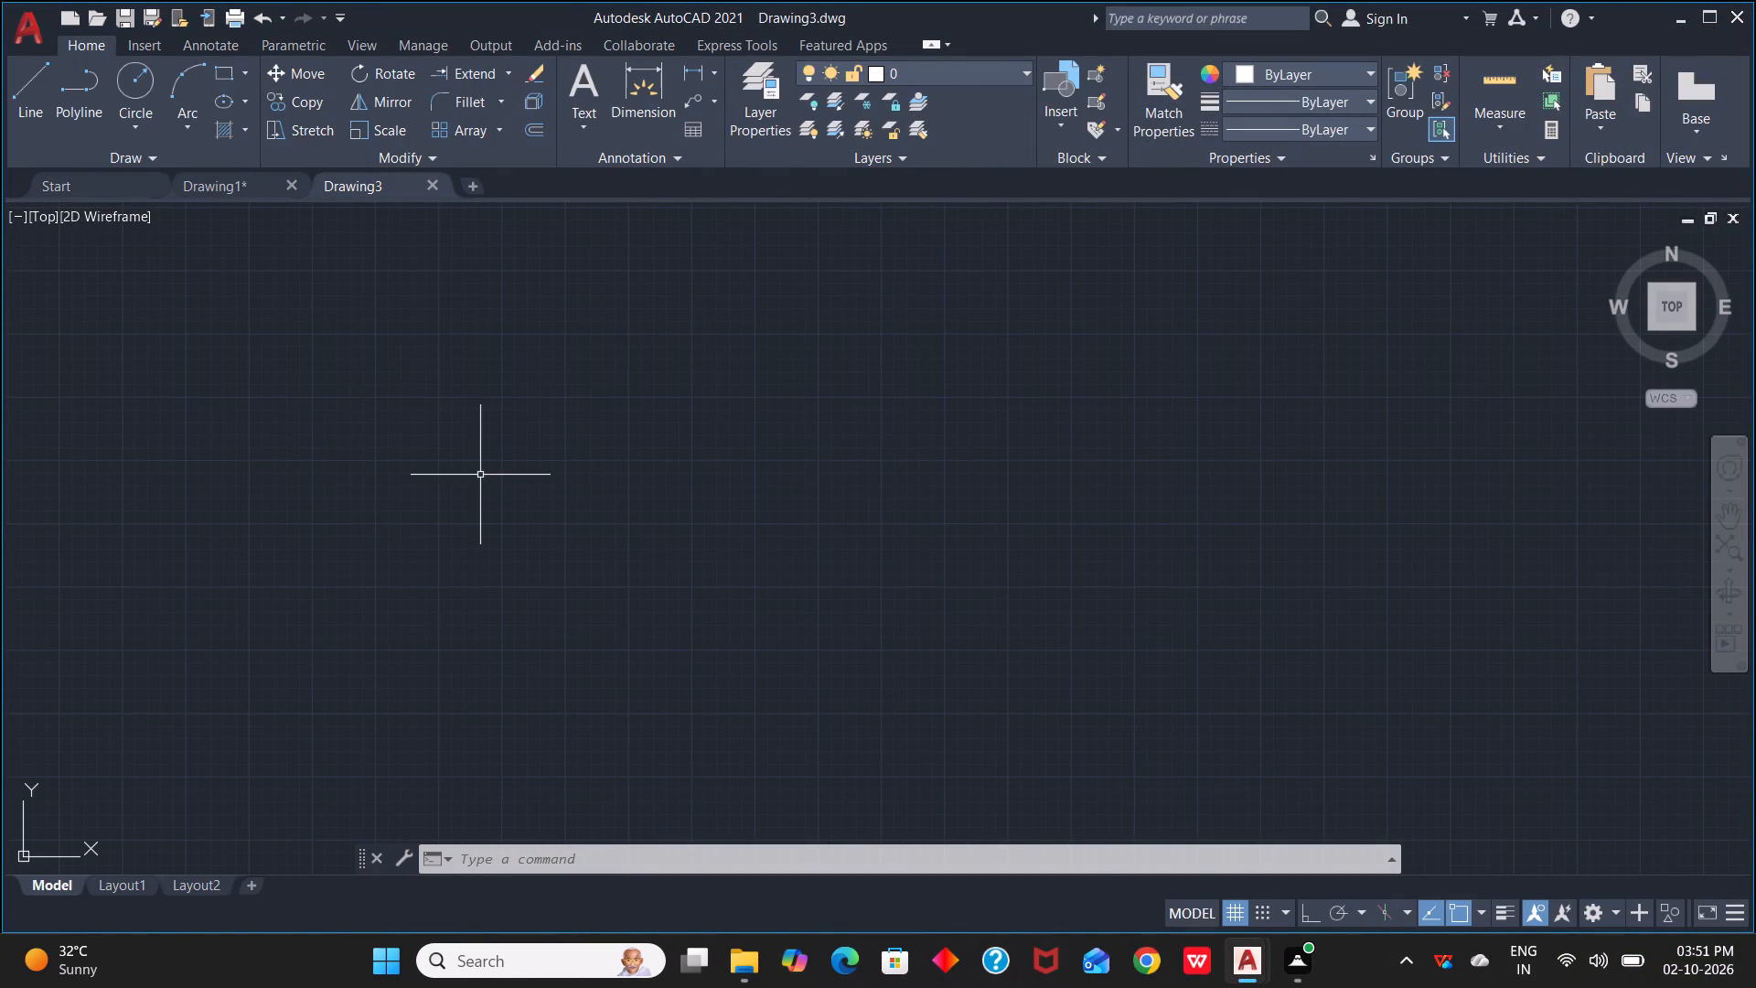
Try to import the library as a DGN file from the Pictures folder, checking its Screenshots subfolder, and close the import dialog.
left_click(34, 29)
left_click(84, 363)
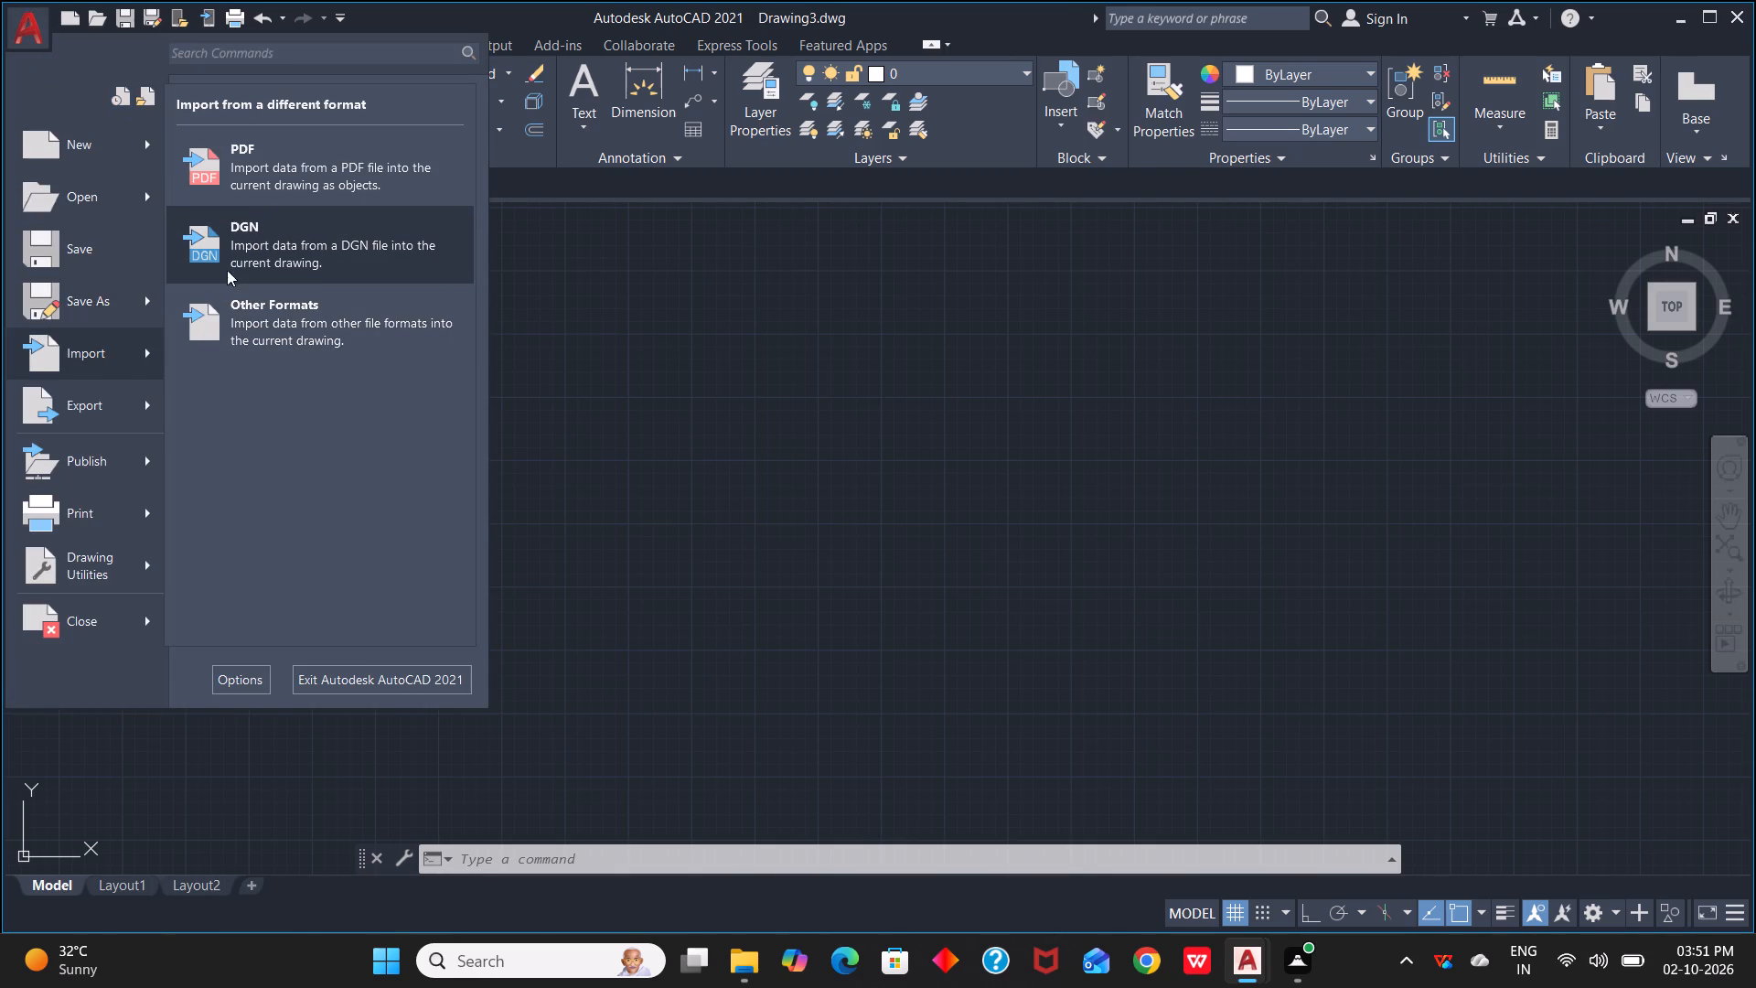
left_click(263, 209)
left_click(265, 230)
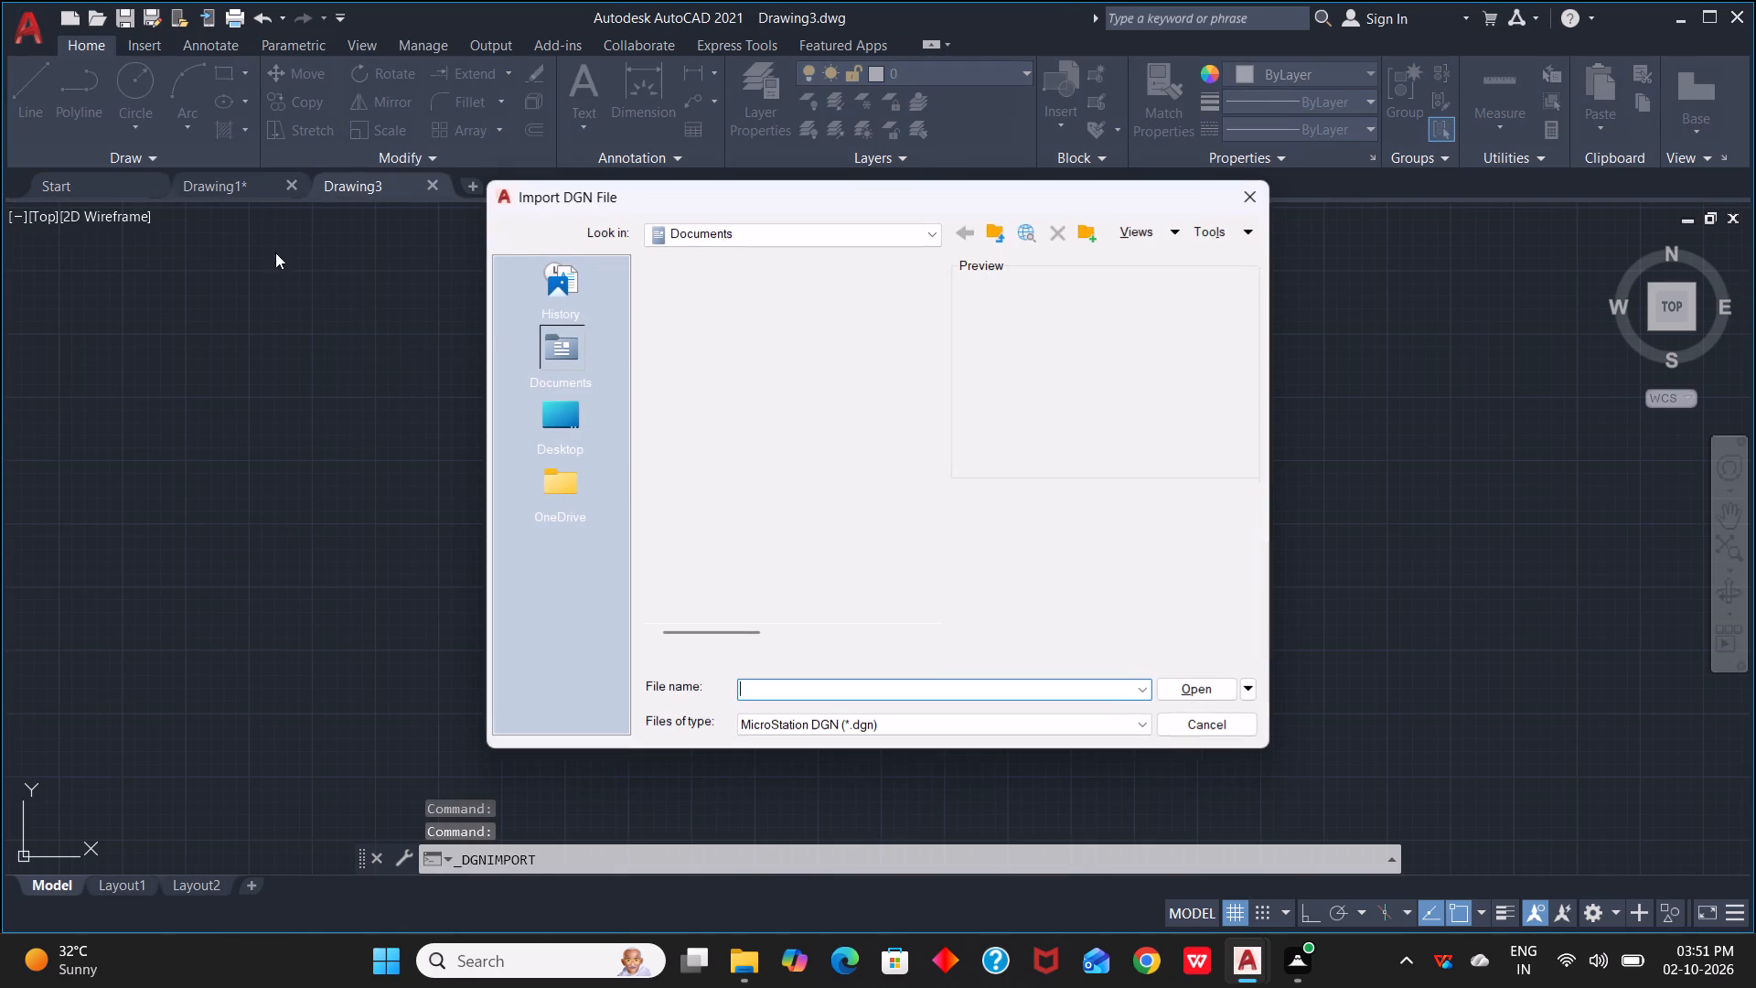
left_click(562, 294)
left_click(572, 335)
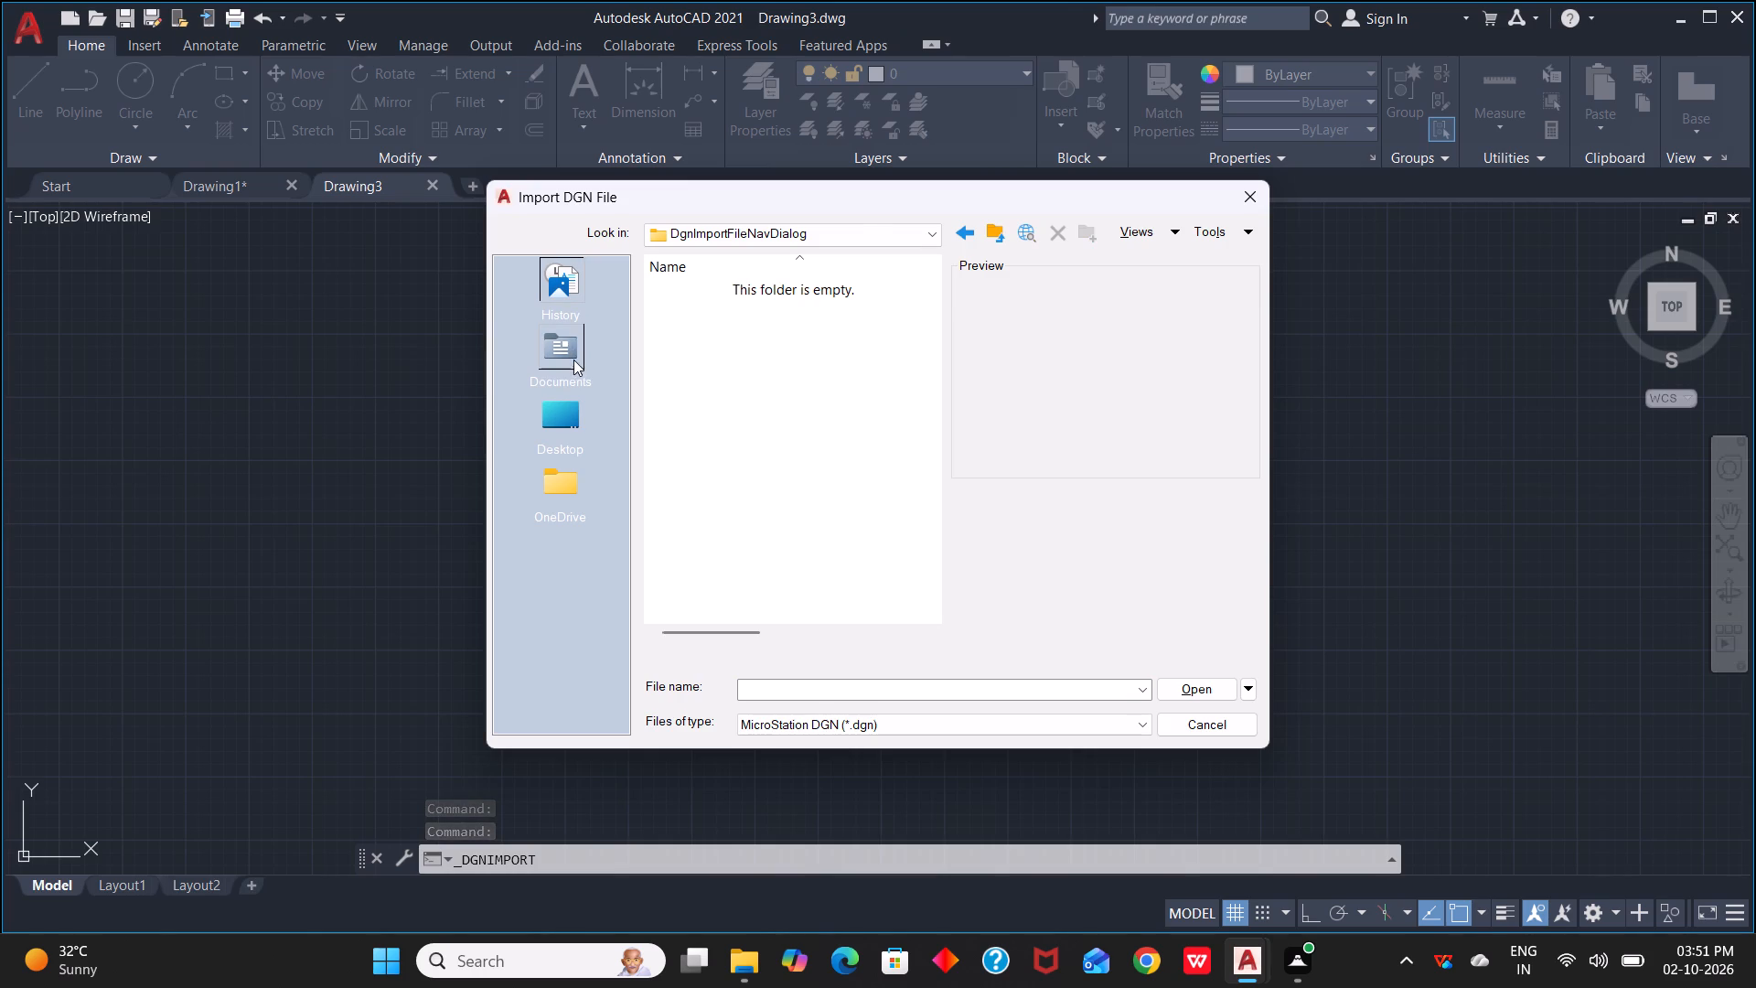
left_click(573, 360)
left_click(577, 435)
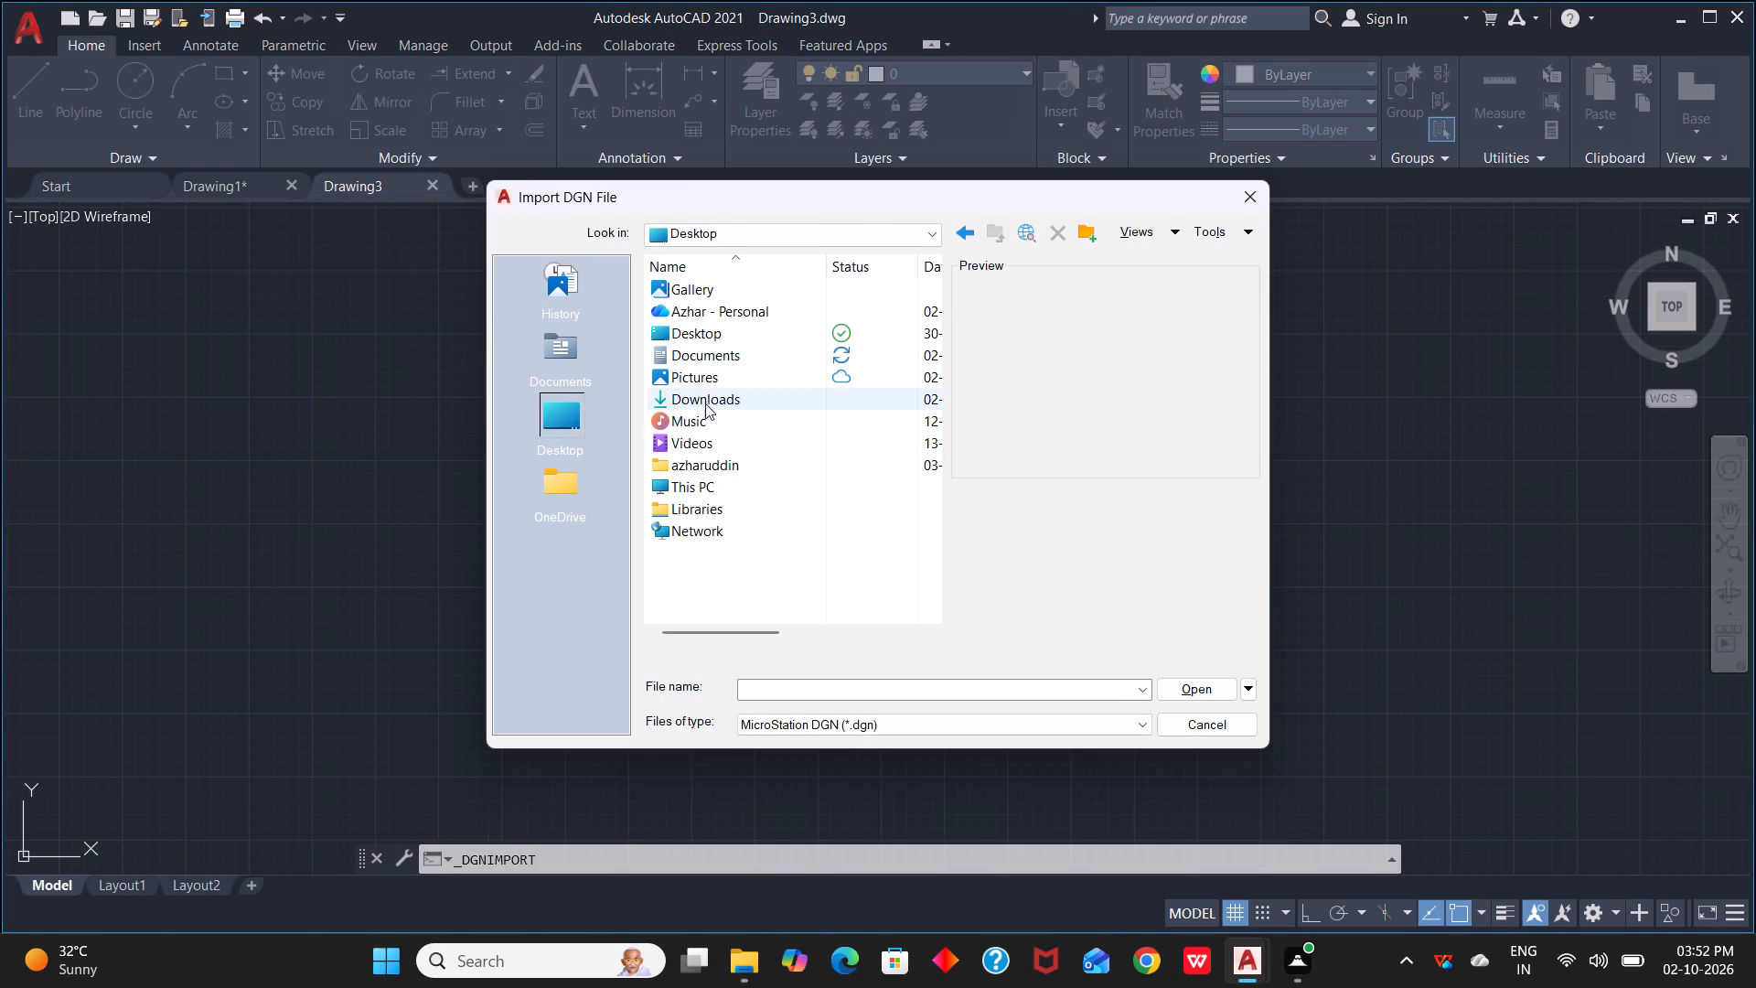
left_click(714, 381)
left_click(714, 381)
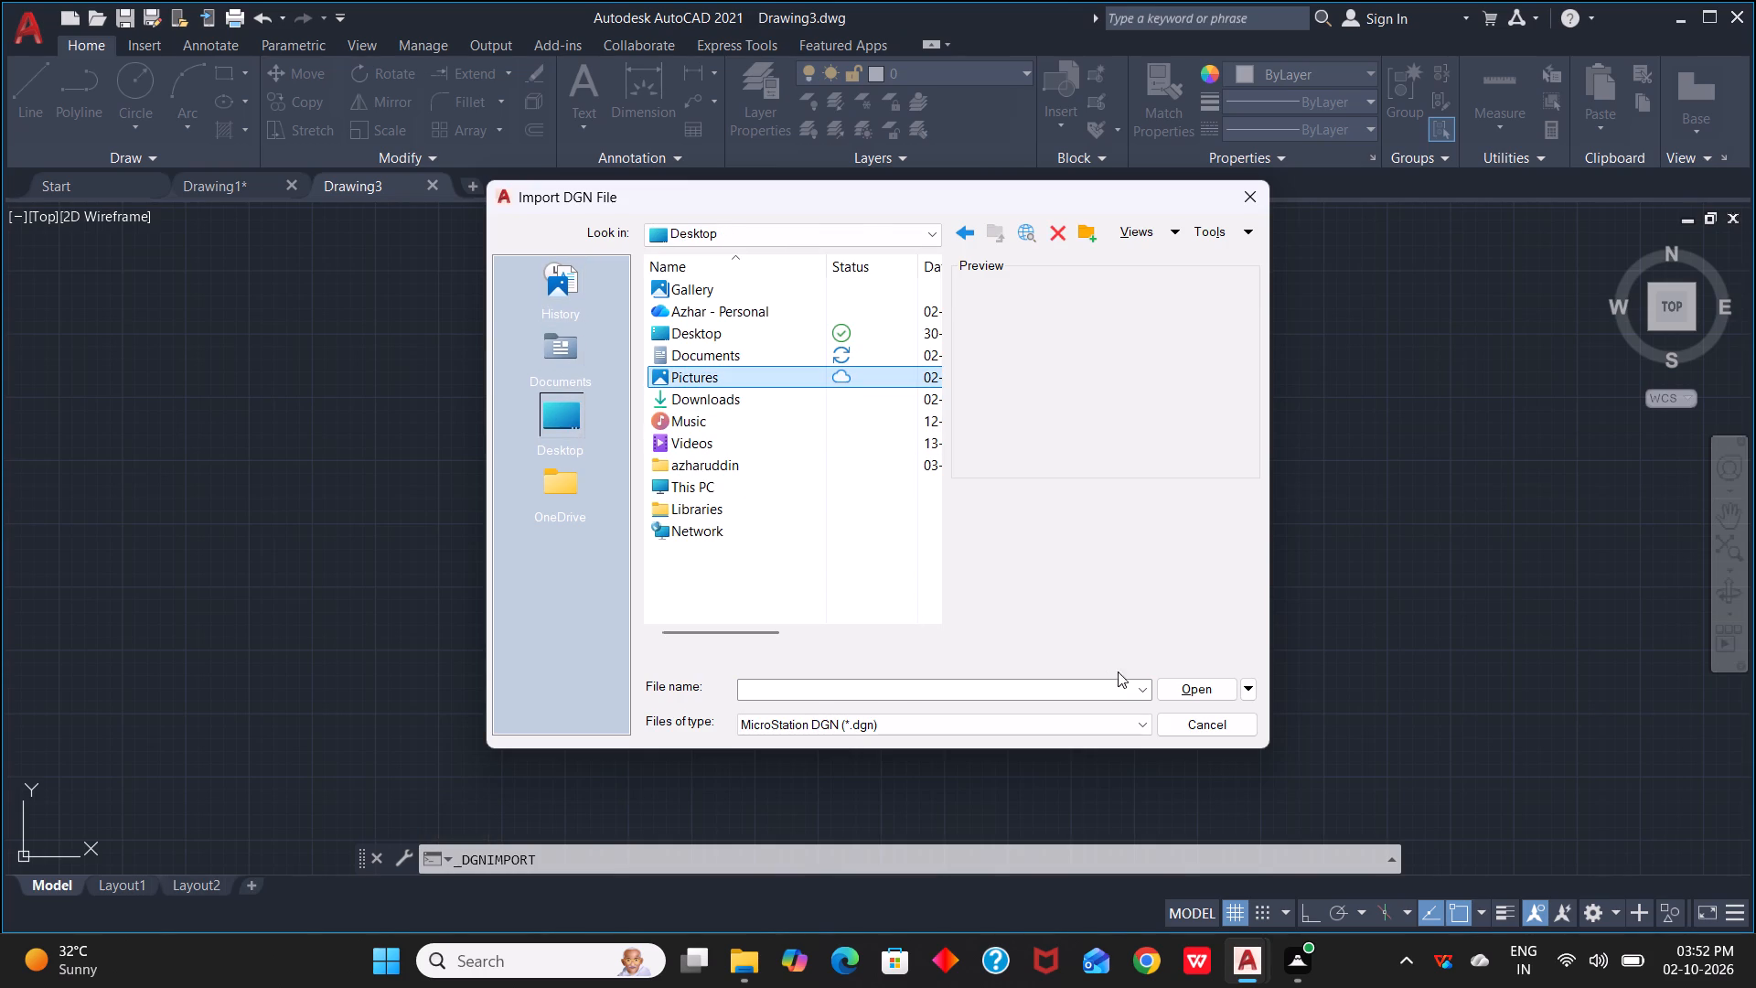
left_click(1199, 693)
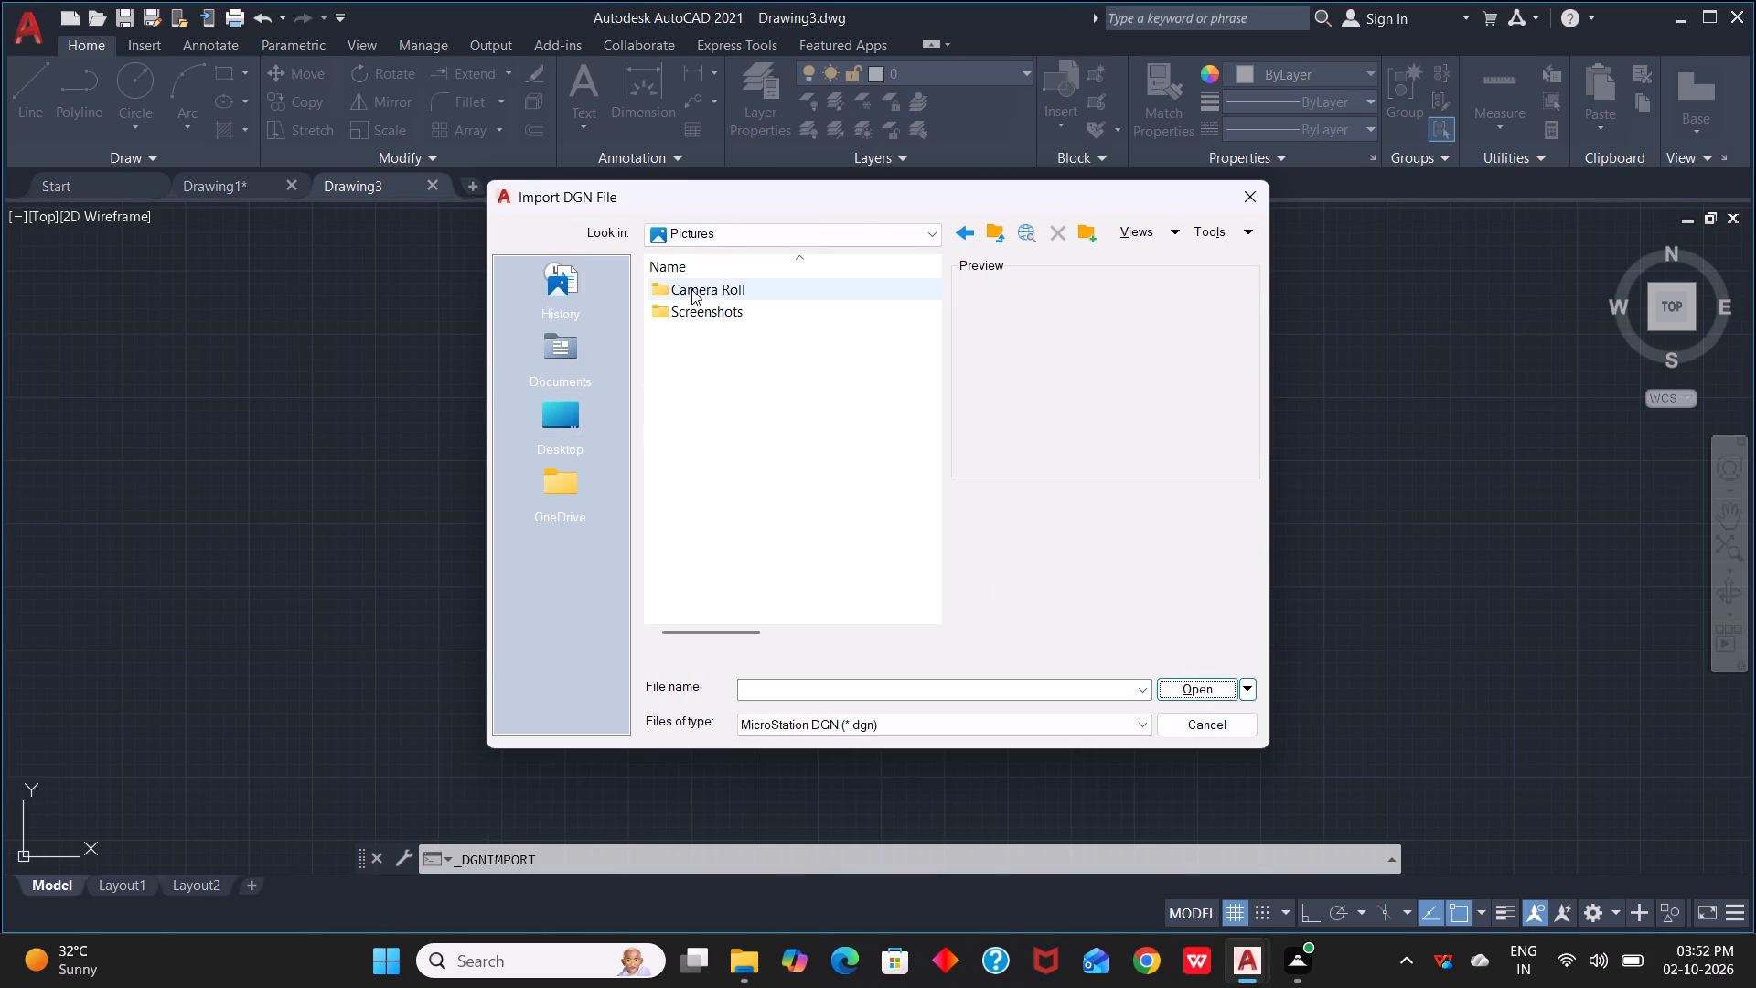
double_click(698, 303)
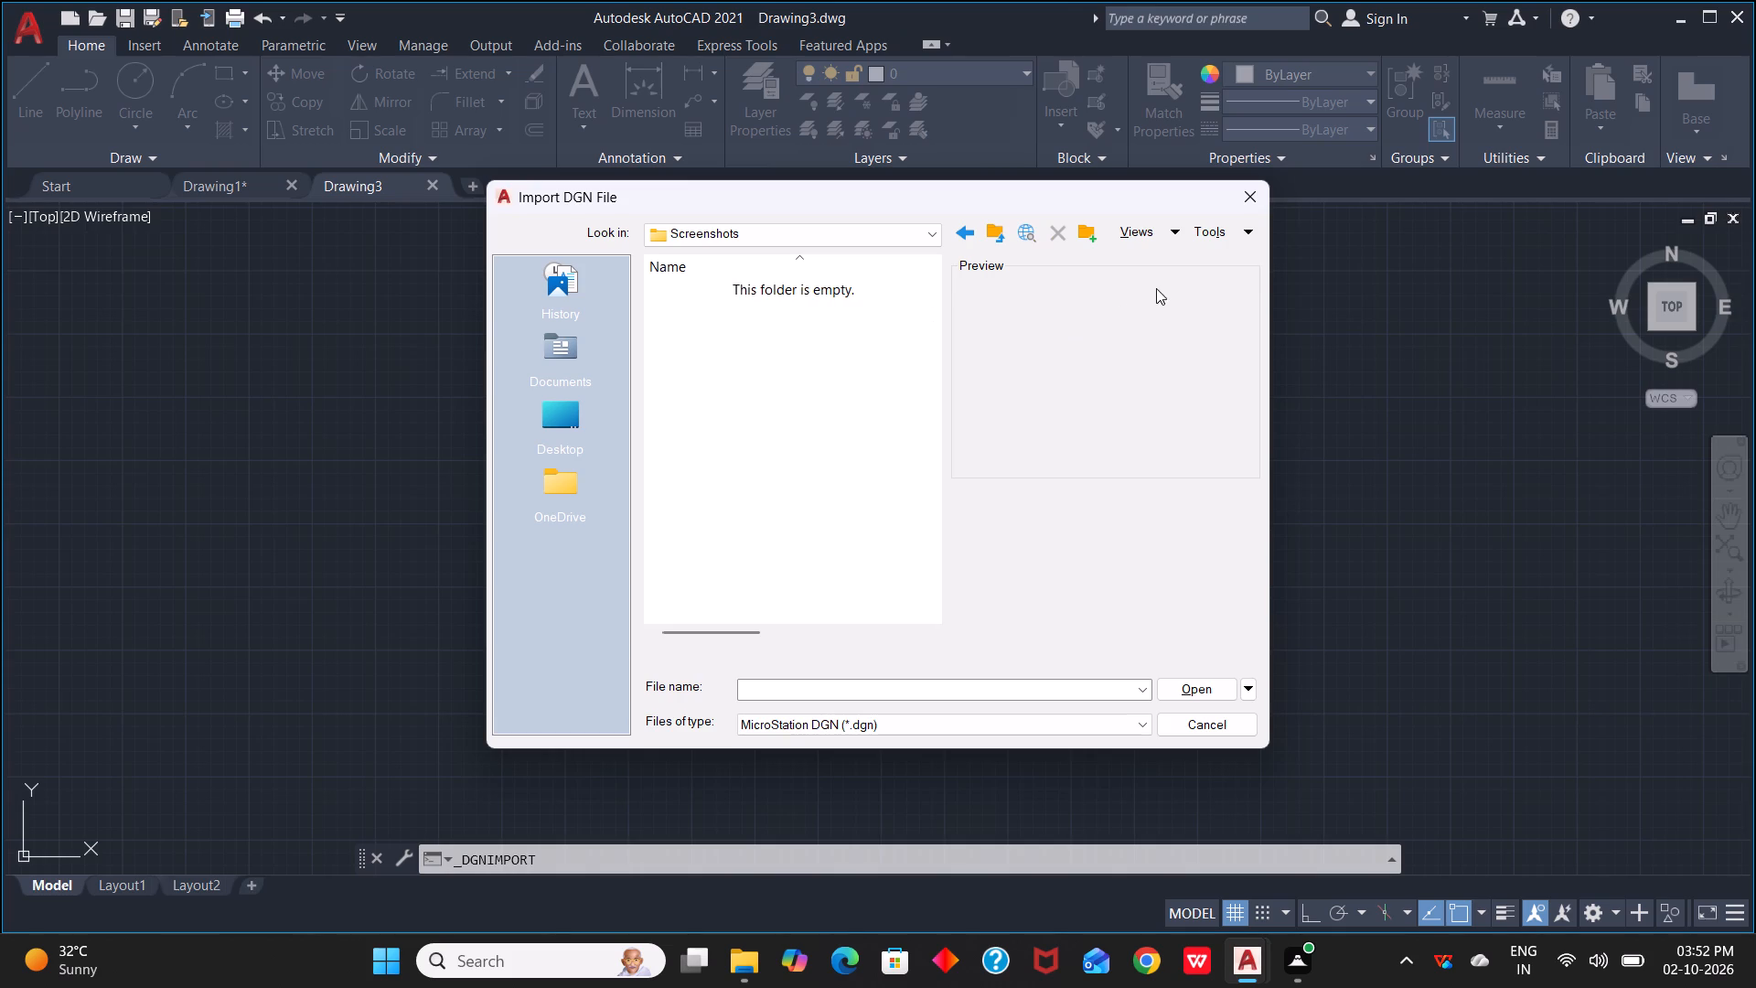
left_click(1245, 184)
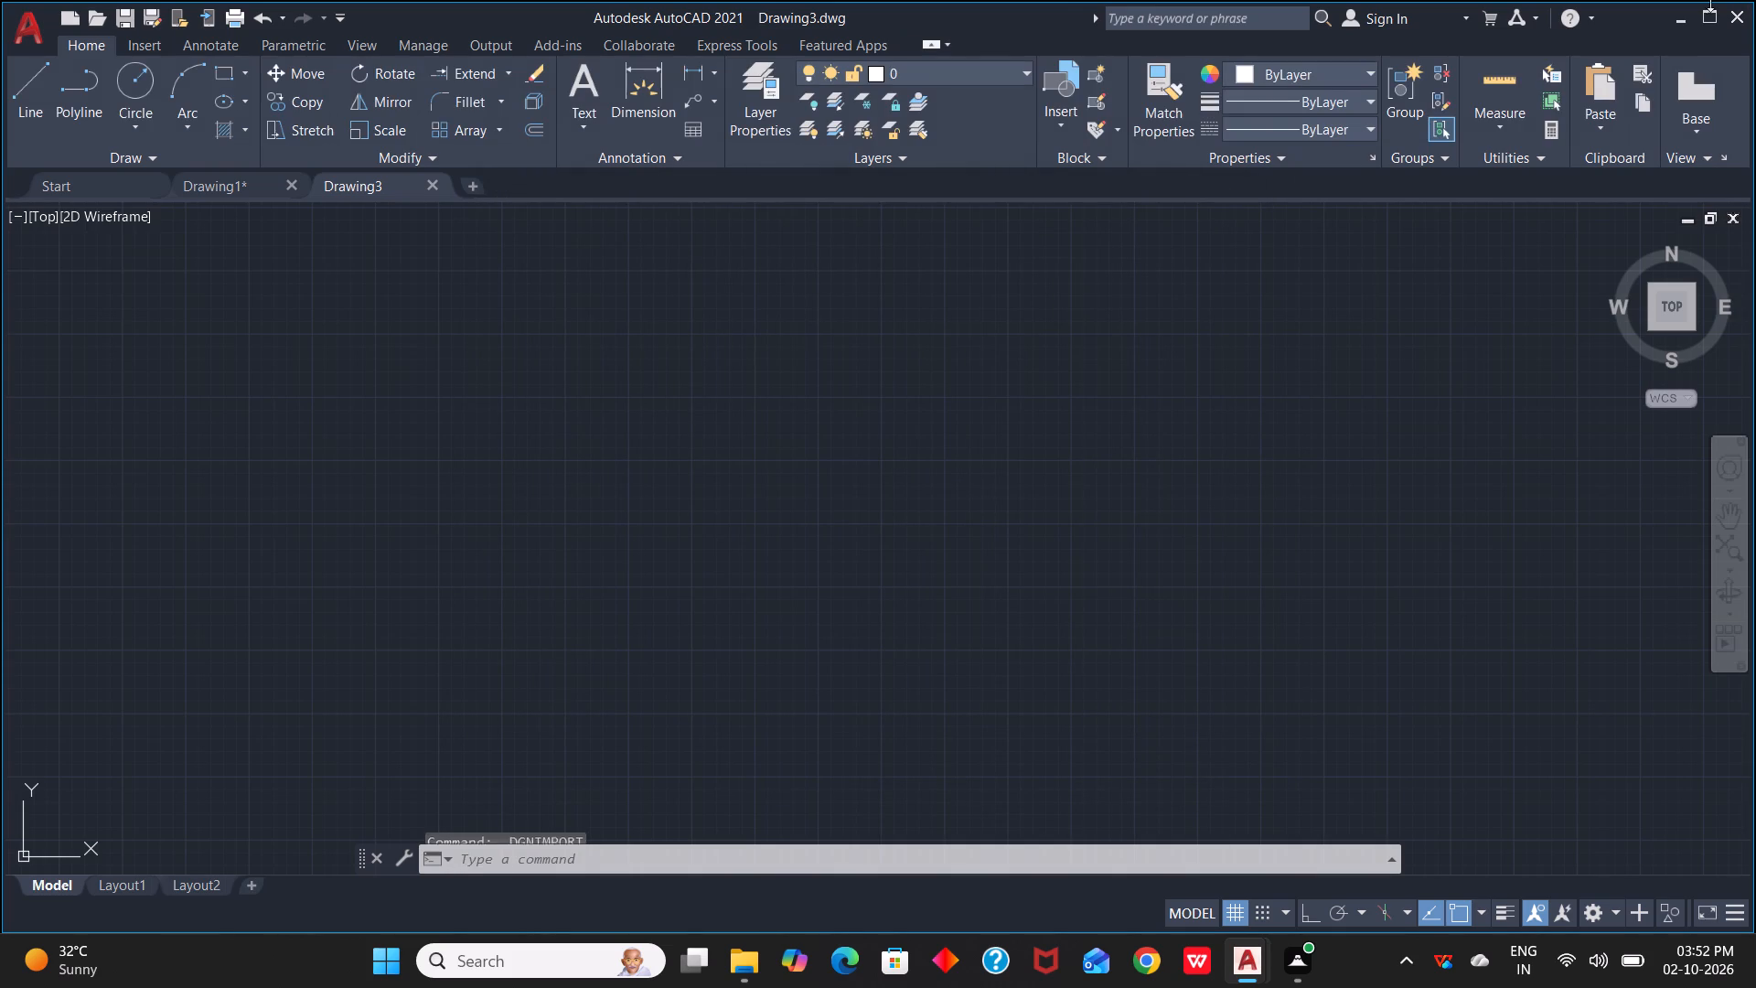
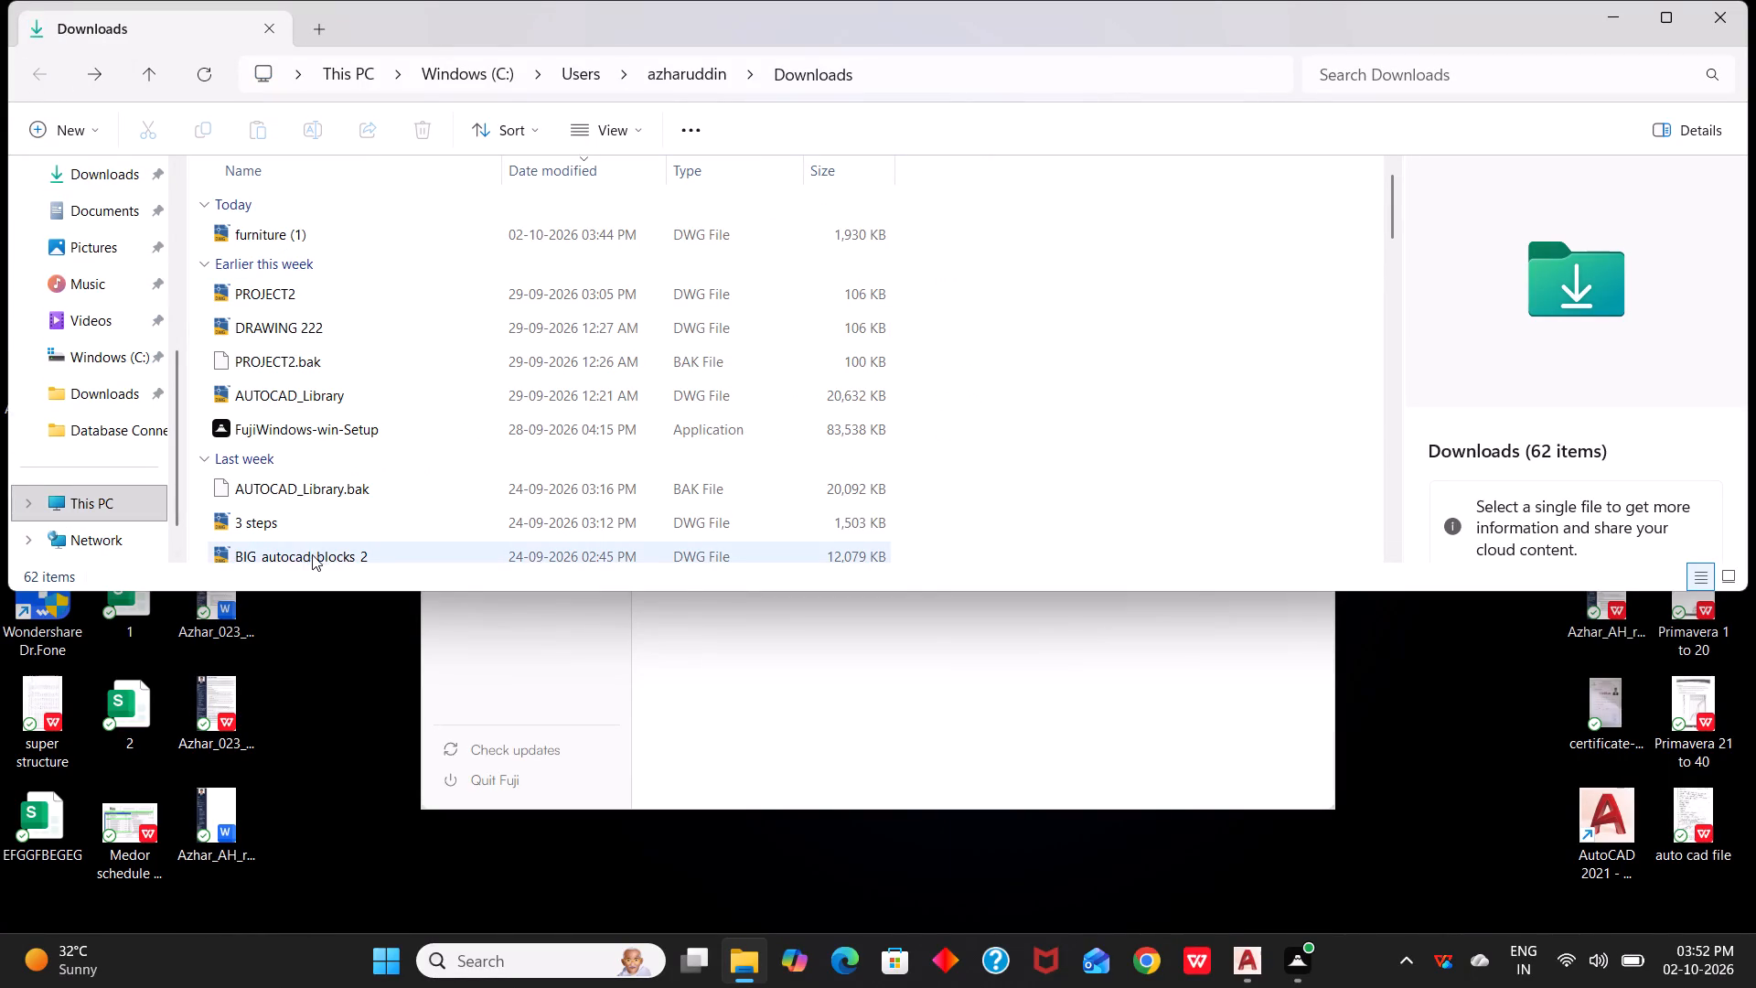
Open BIG_autocad_blocks_2.dwg from the Downloads folder in the AutoCAD application.
scroll(314, 551, "down", 2)
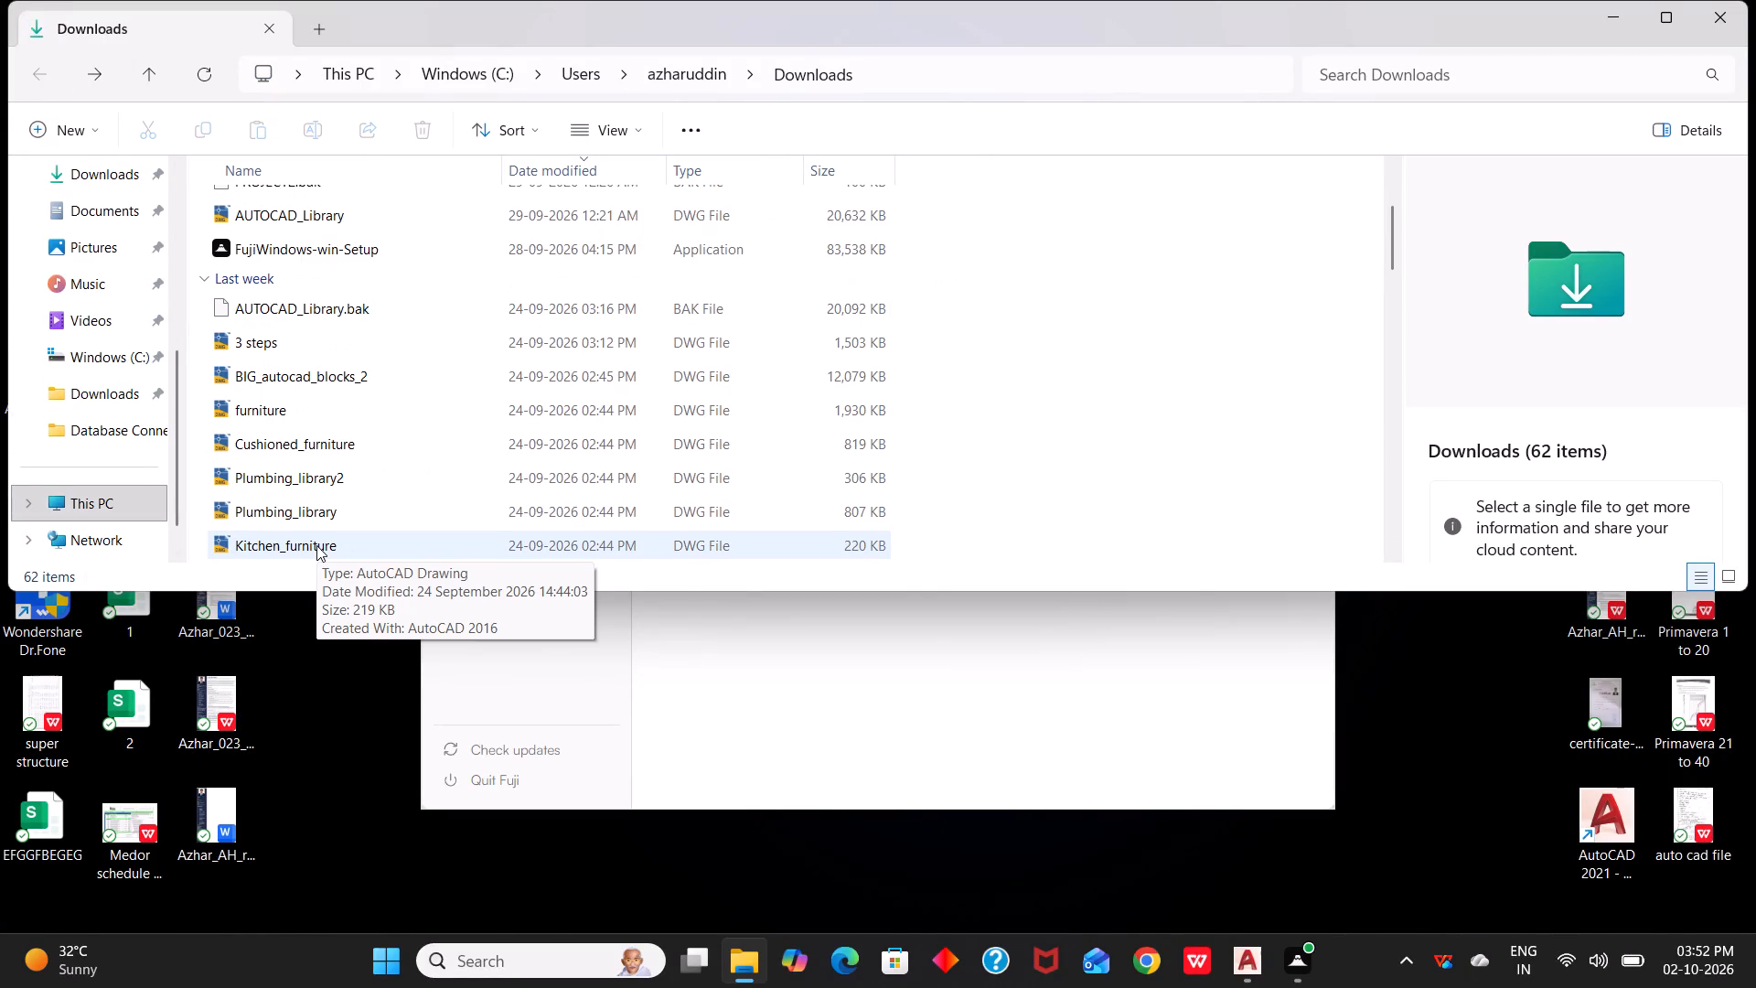
scroll(316, 545, "down", 1)
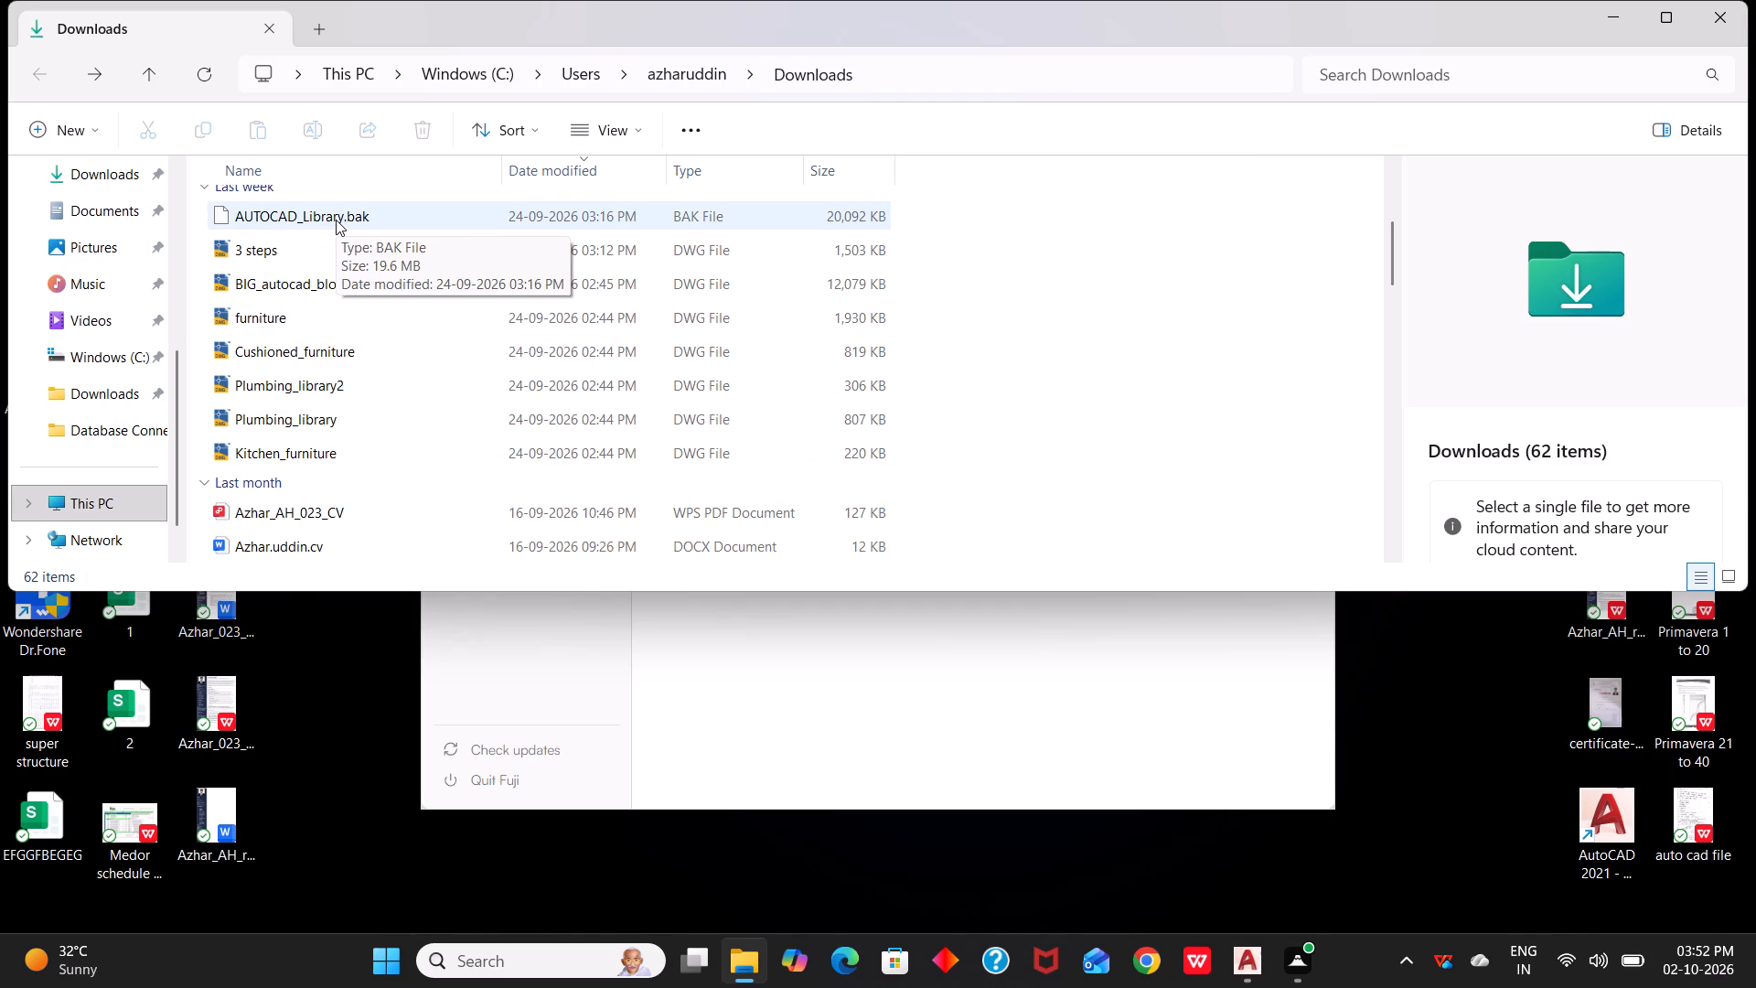
right_click(308, 291)
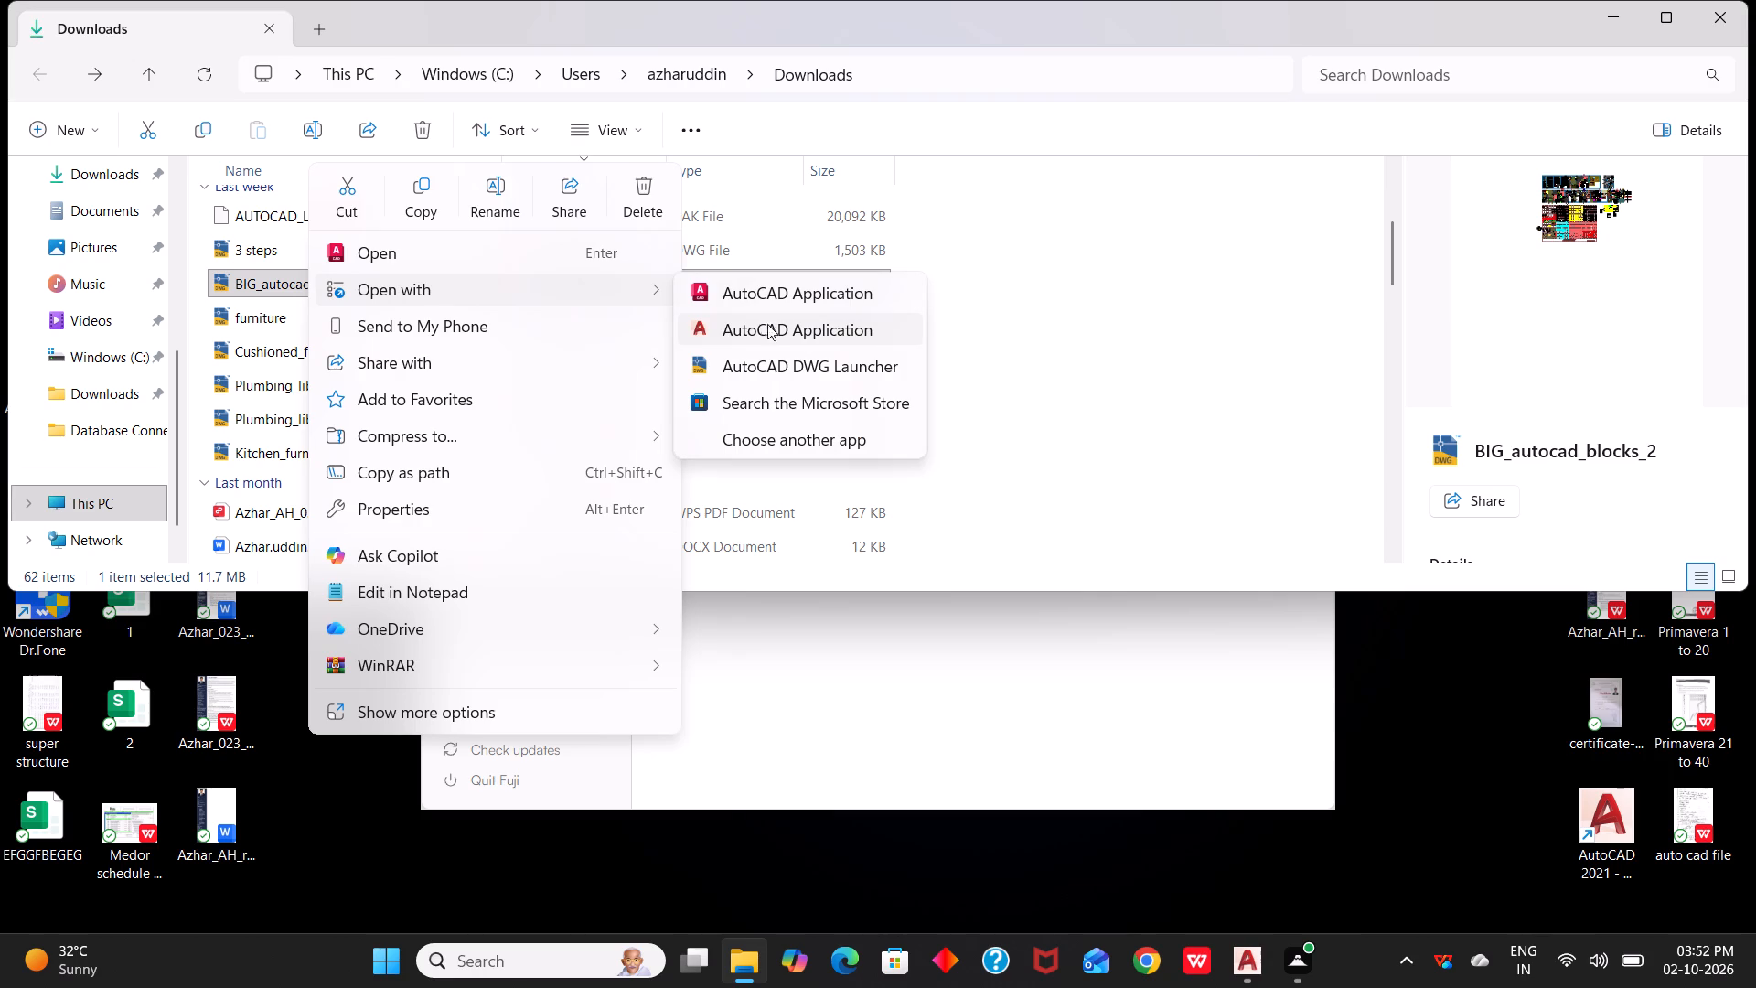
left_click(806, 333)
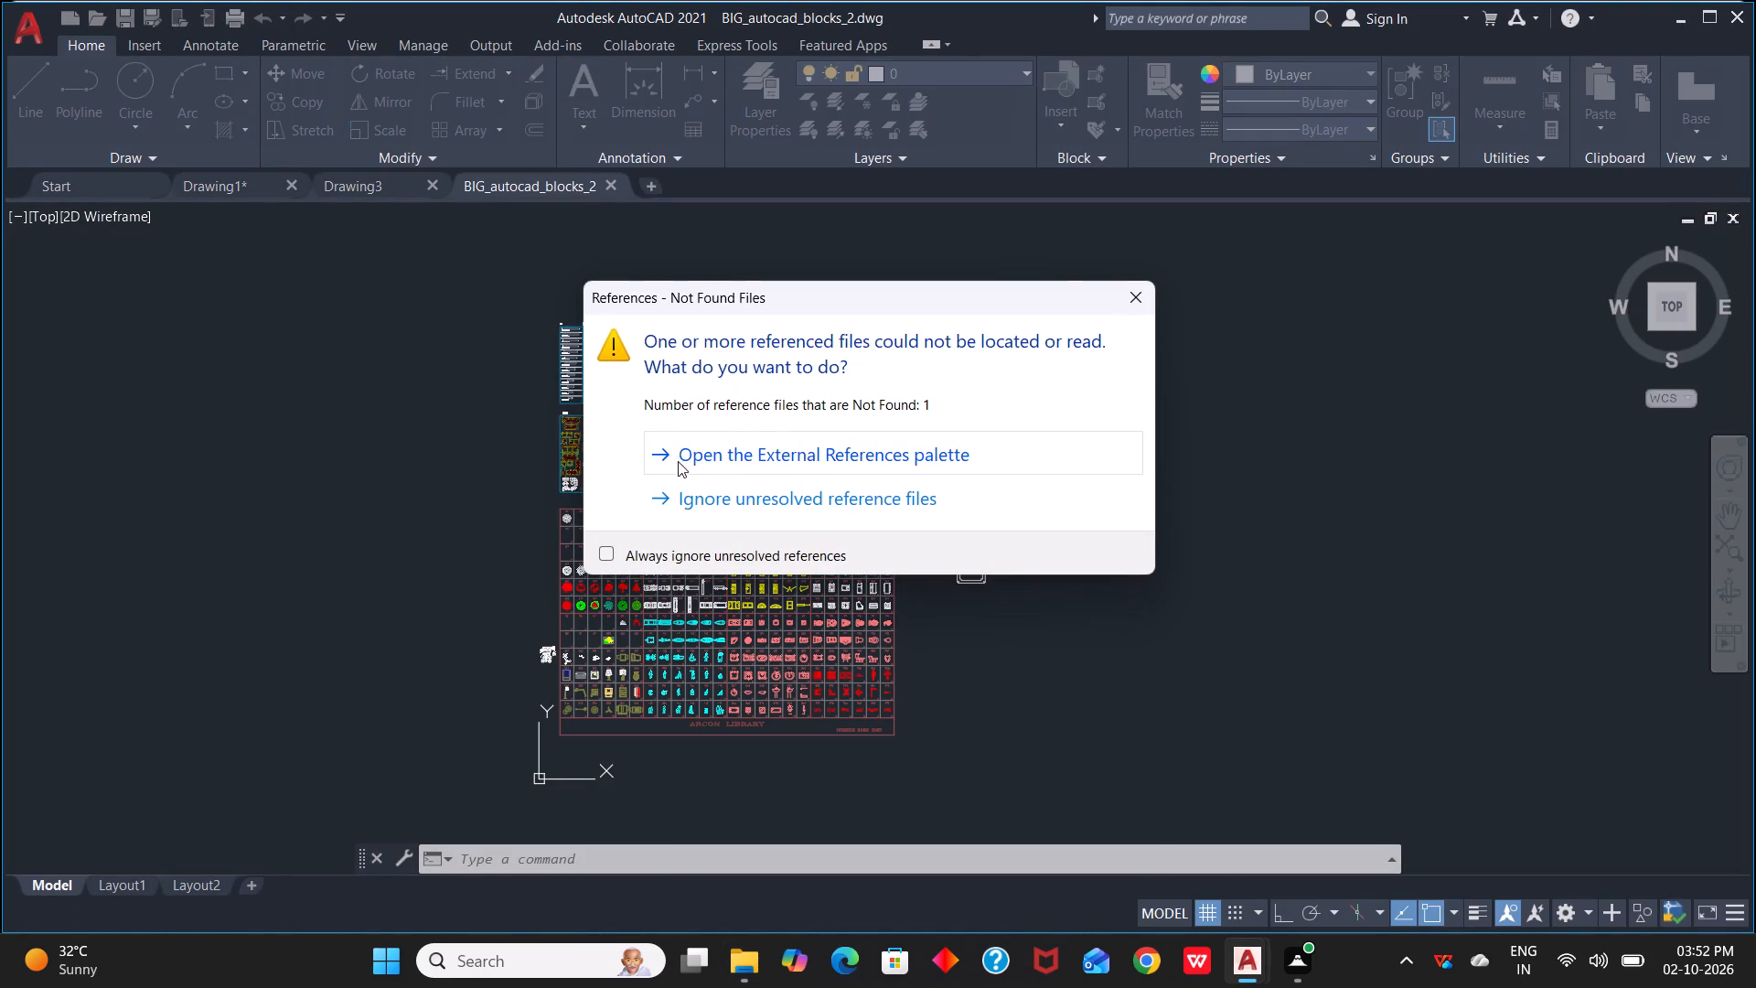
Choose to always ignore unresolved references, check the details of reference F1 in External References, and close the palette.
left_click(611, 553)
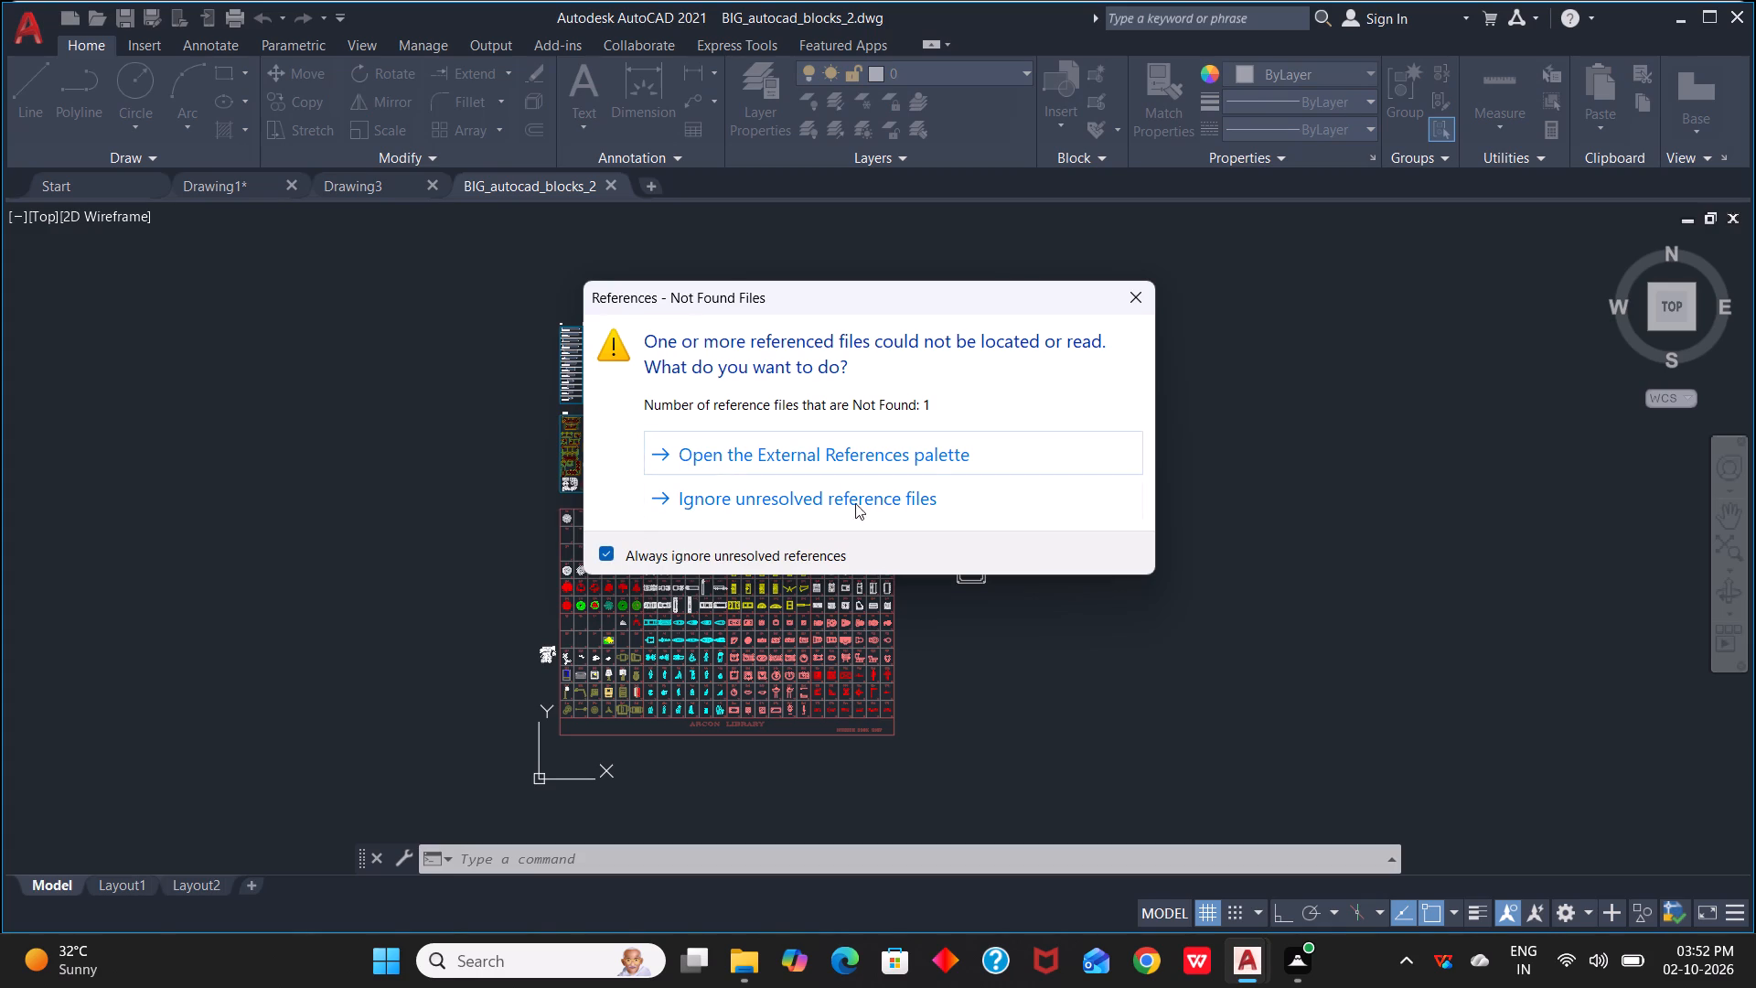
left_click(929, 459)
scroll(832, 530, "up", 4)
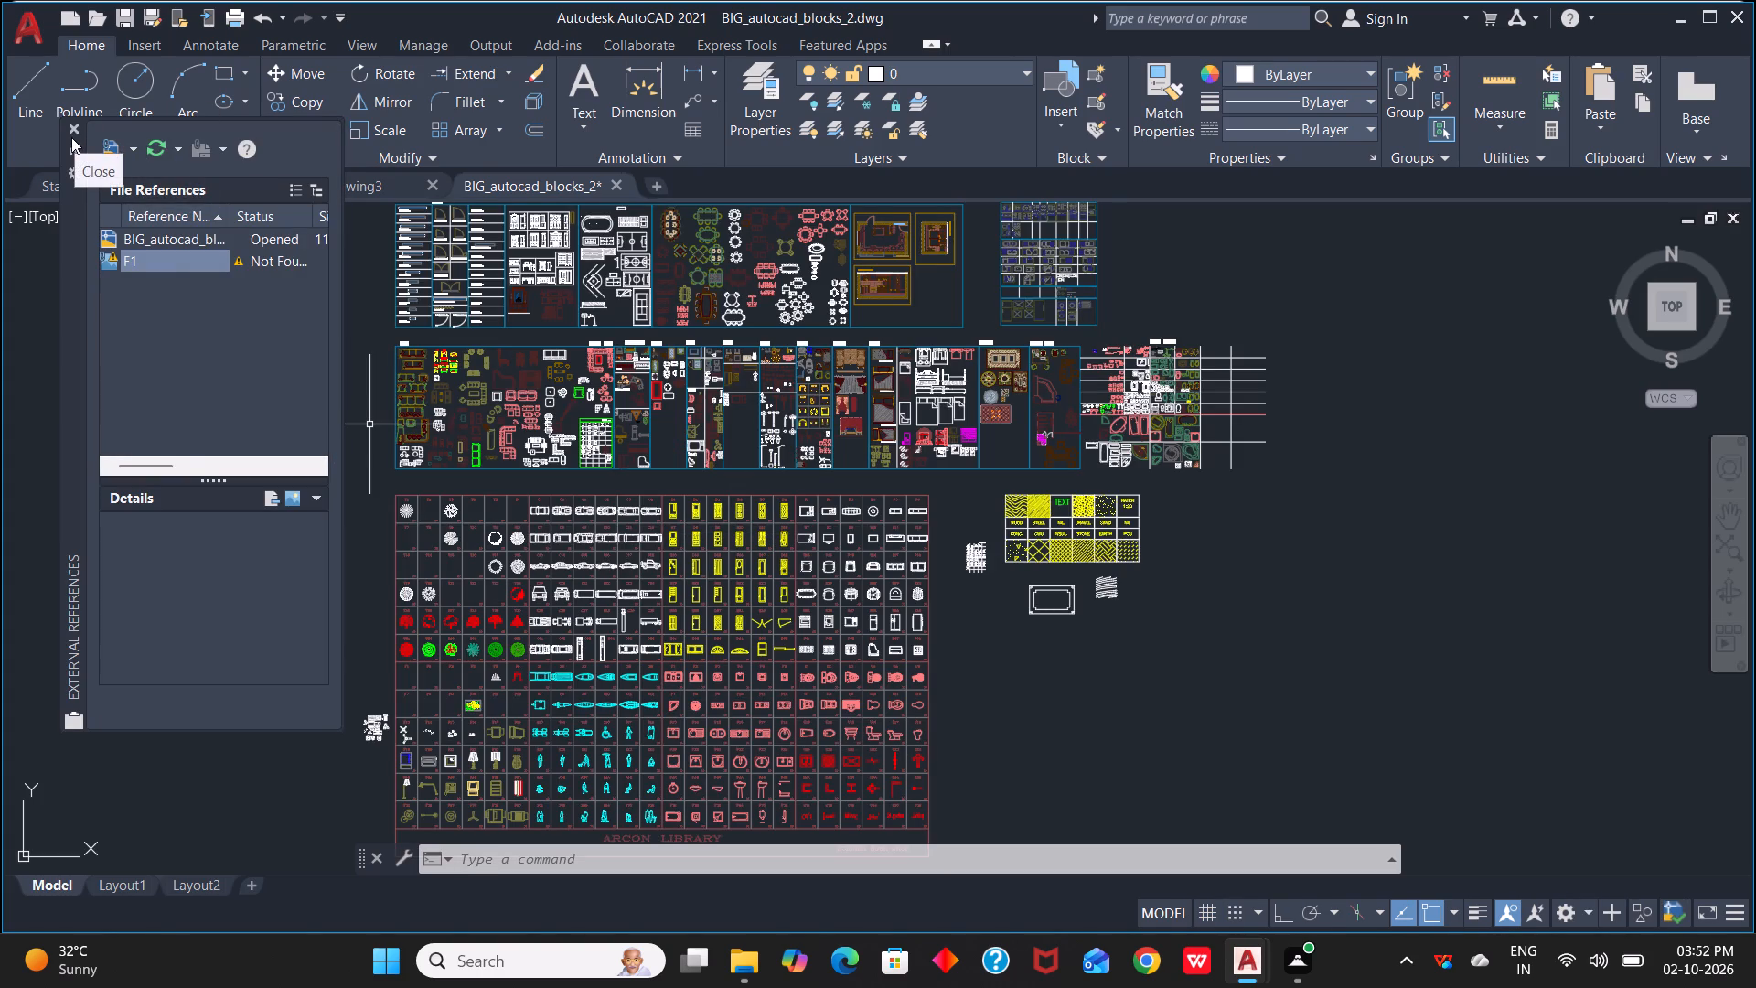
left_click(166, 262)
left_click(73, 124)
Look through the two upper rows of the block library, from doors, cupboards and dining tables to sofas, beds and bathroom fixtures.
scroll(602, 393, "up", 2)
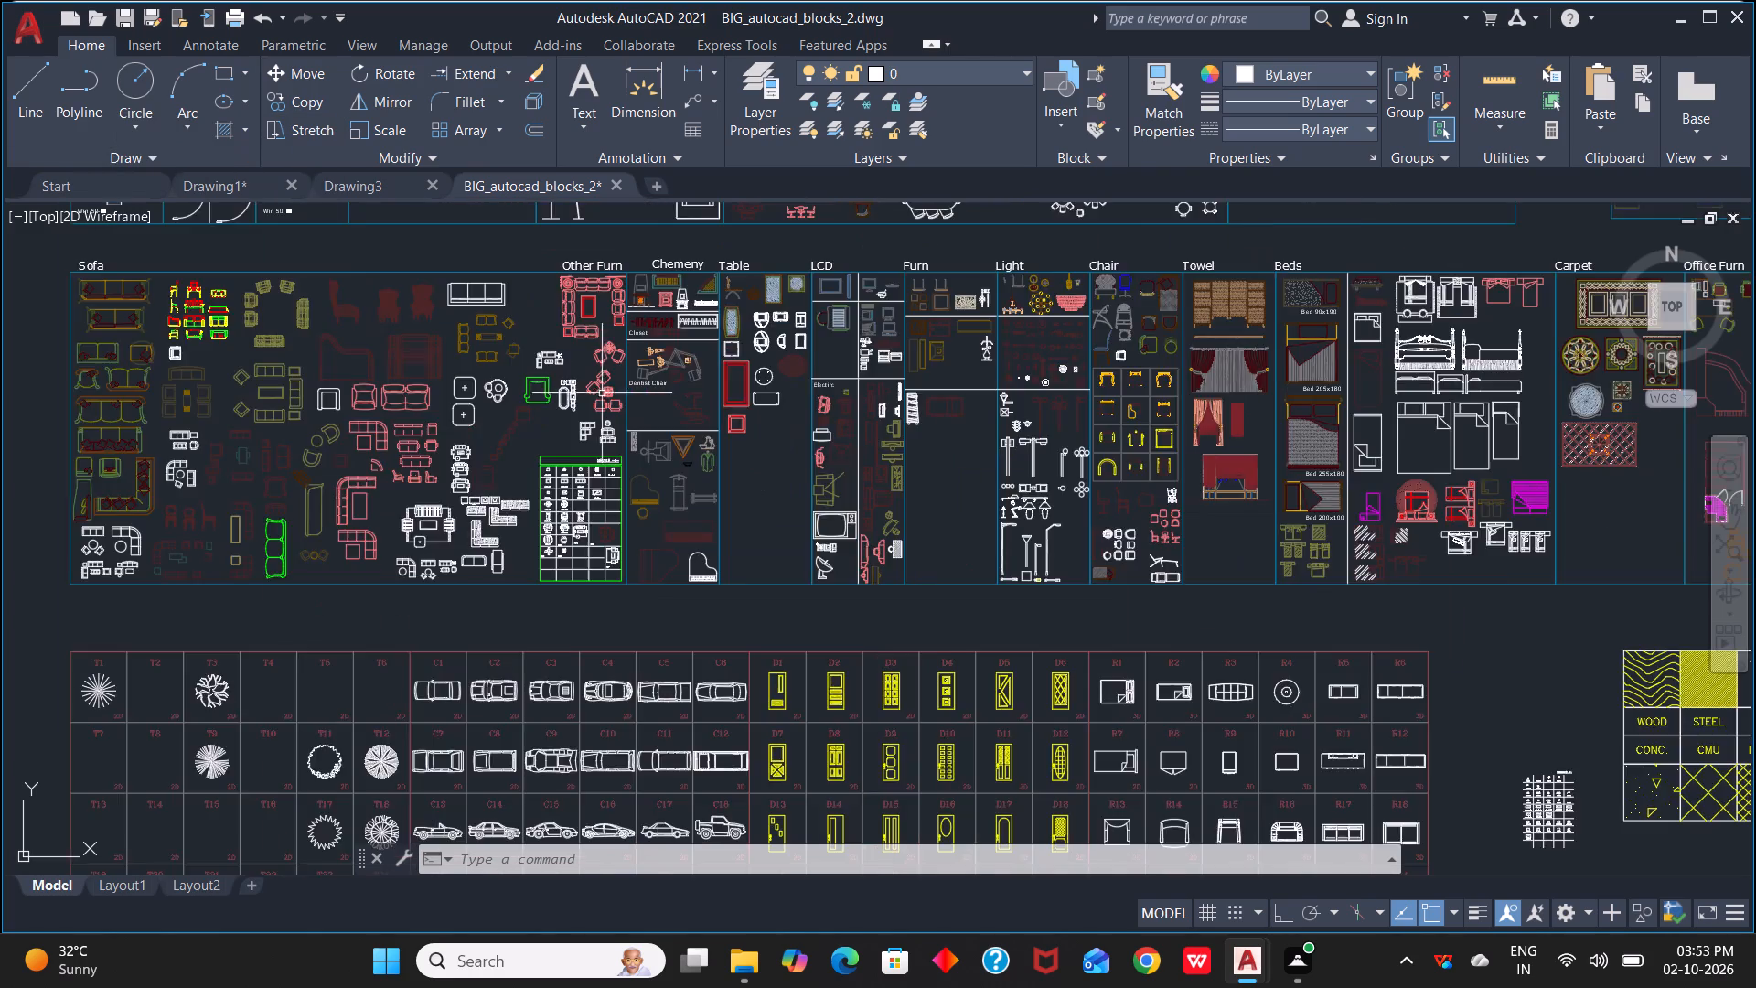
scroll(602, 393, "up", 1)
scroll(594, 424, "down", 1)
scroll(580, 443, "up", 3)
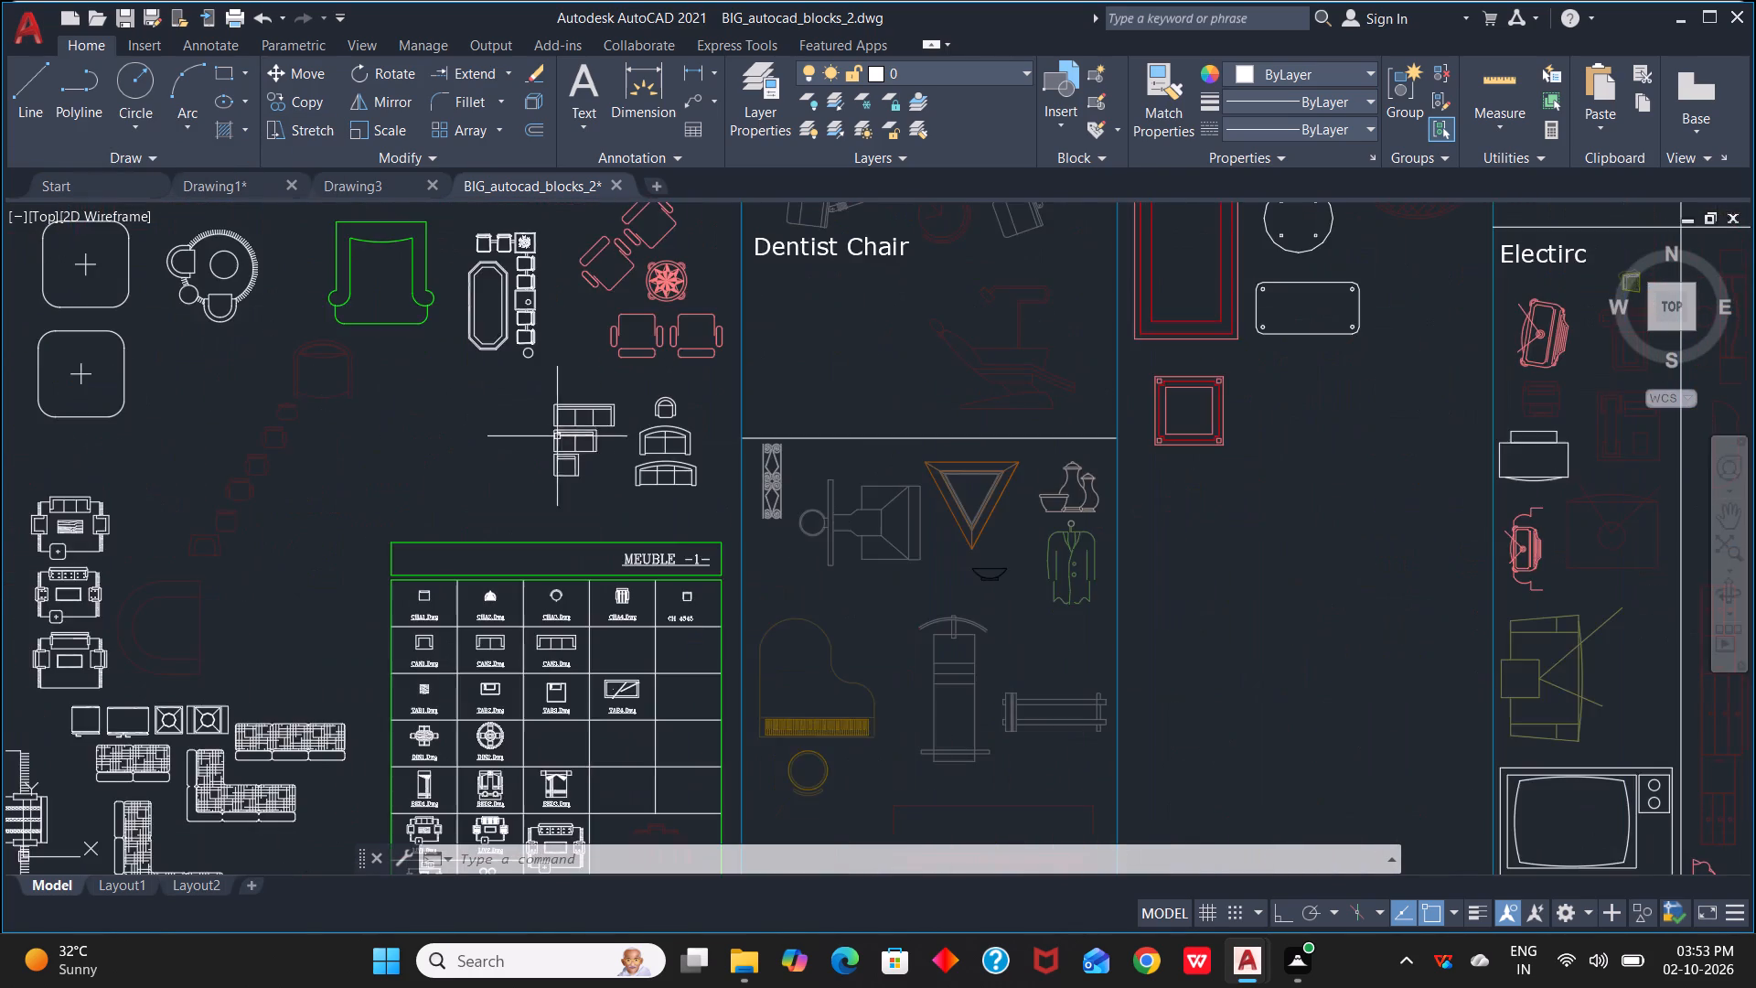
scroll(369, 370, "down", 2)
middle_click_drag(380, 352, 807, 530)
scroll(476, 379, "down", 1)
scroll(806, 500, "down", 3)
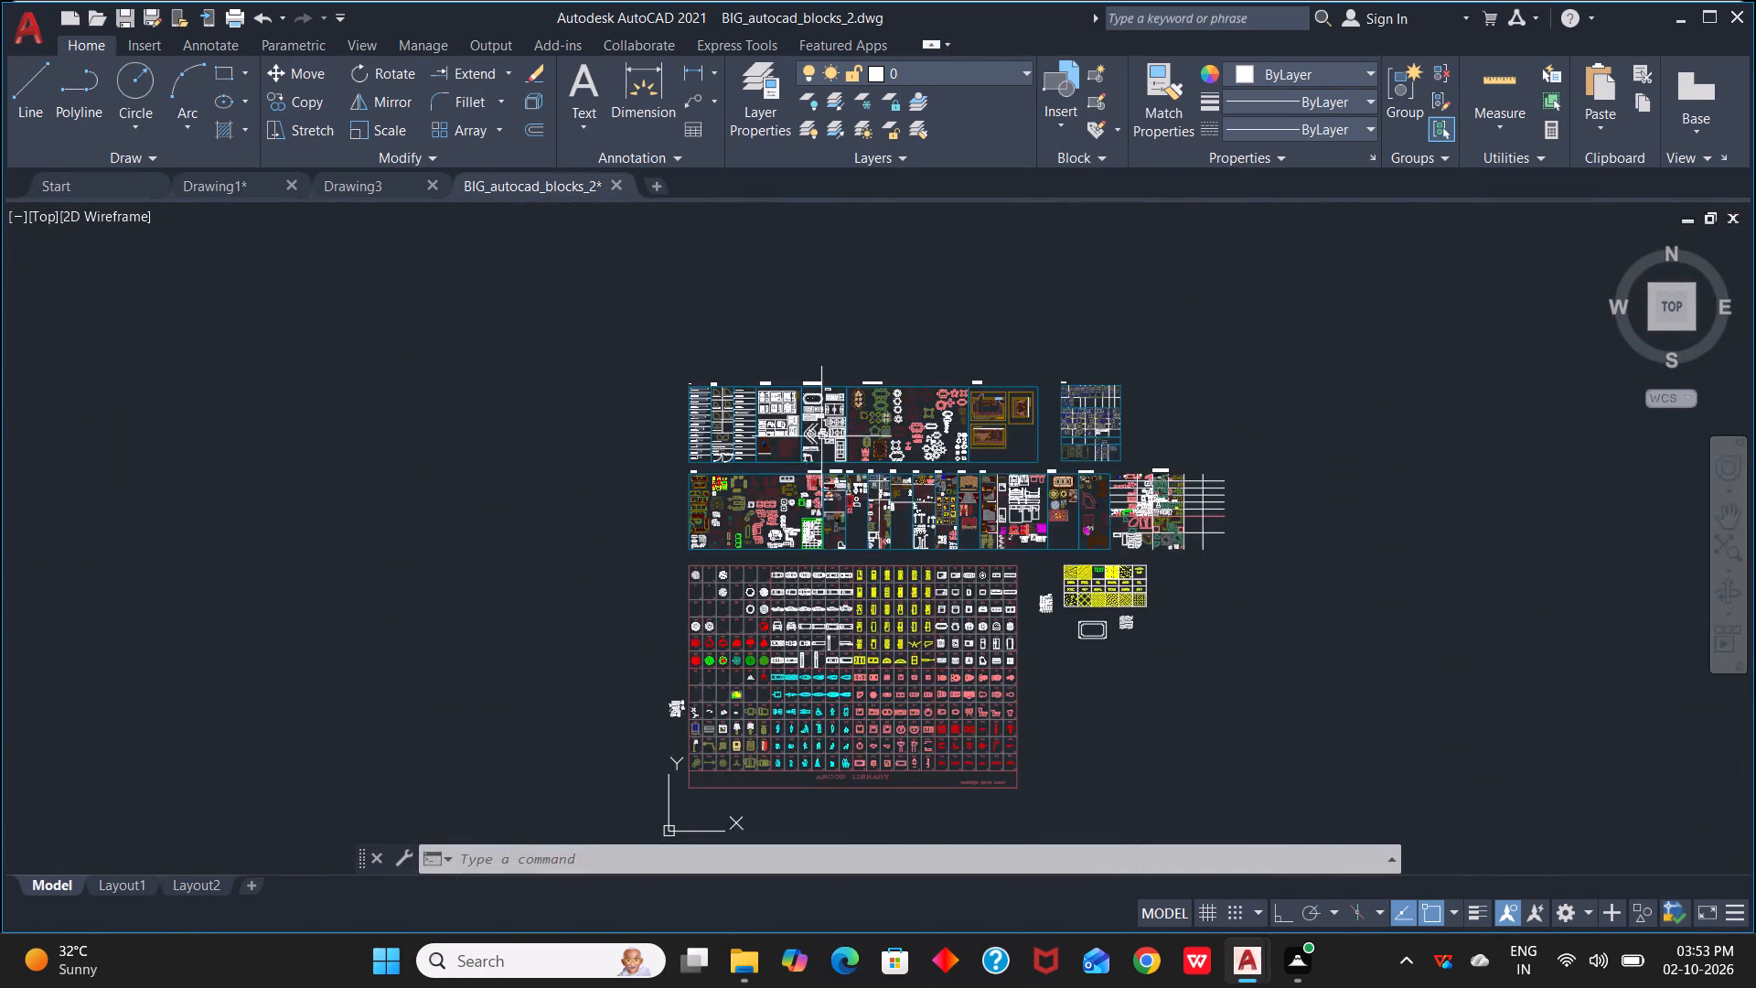
scroll(819, 429, "up", 4)
scroll(479, 381, "up", 2)
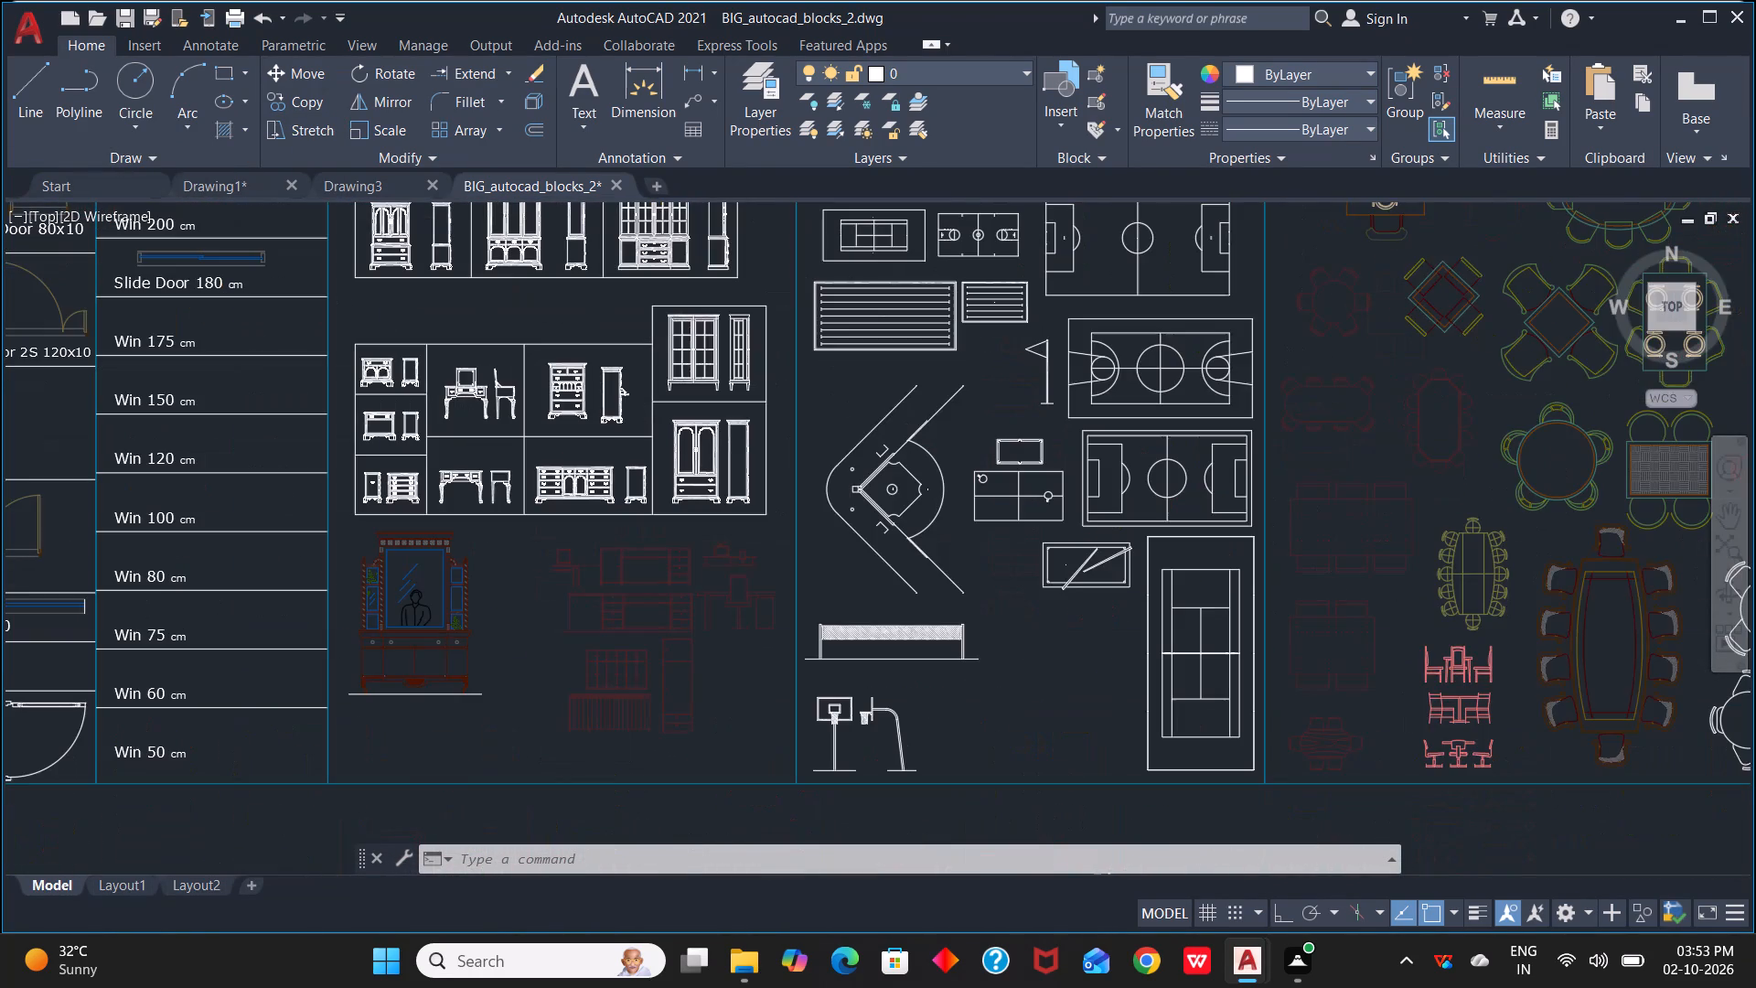
scroll(479, 381, "down", 3)
scroll(280, 420, "up", 2)
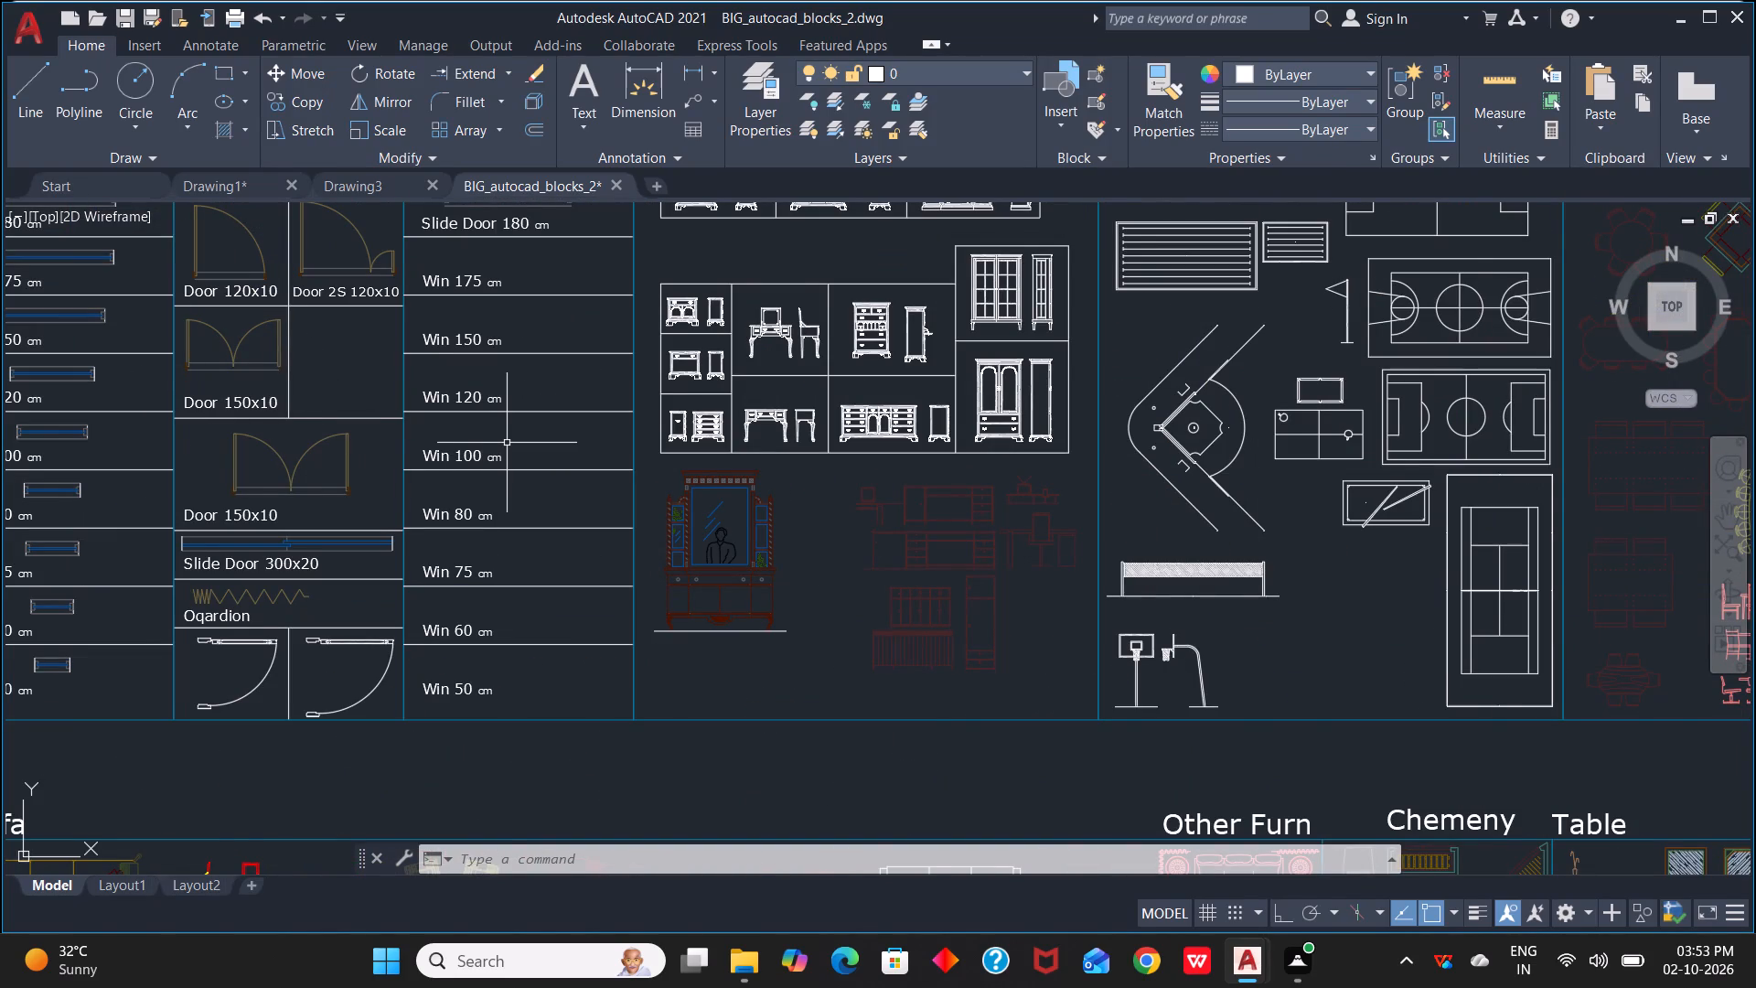
scroll(507, 443, "down", 2)
middle_click_drag(1387, 469, 1032, 510)
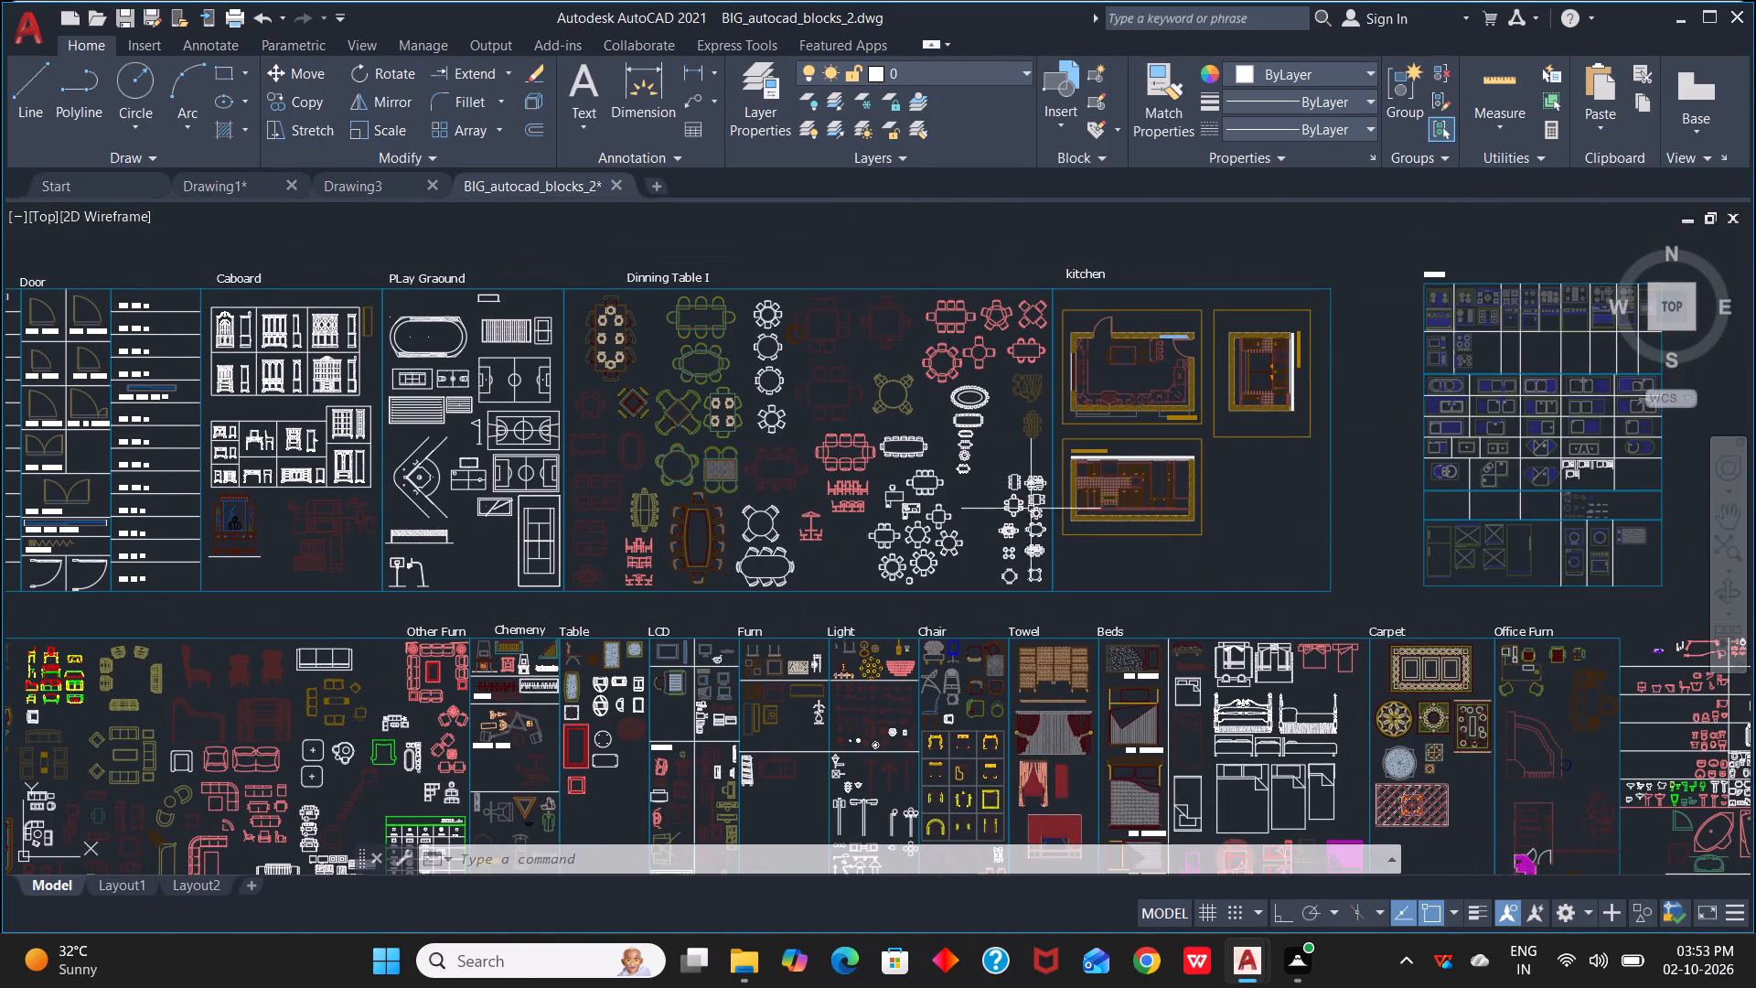
scroll(1085, 464, "up", 2)
scroll(1085, 464, "down", 1)
scroll(1085, 464, "up", 3)
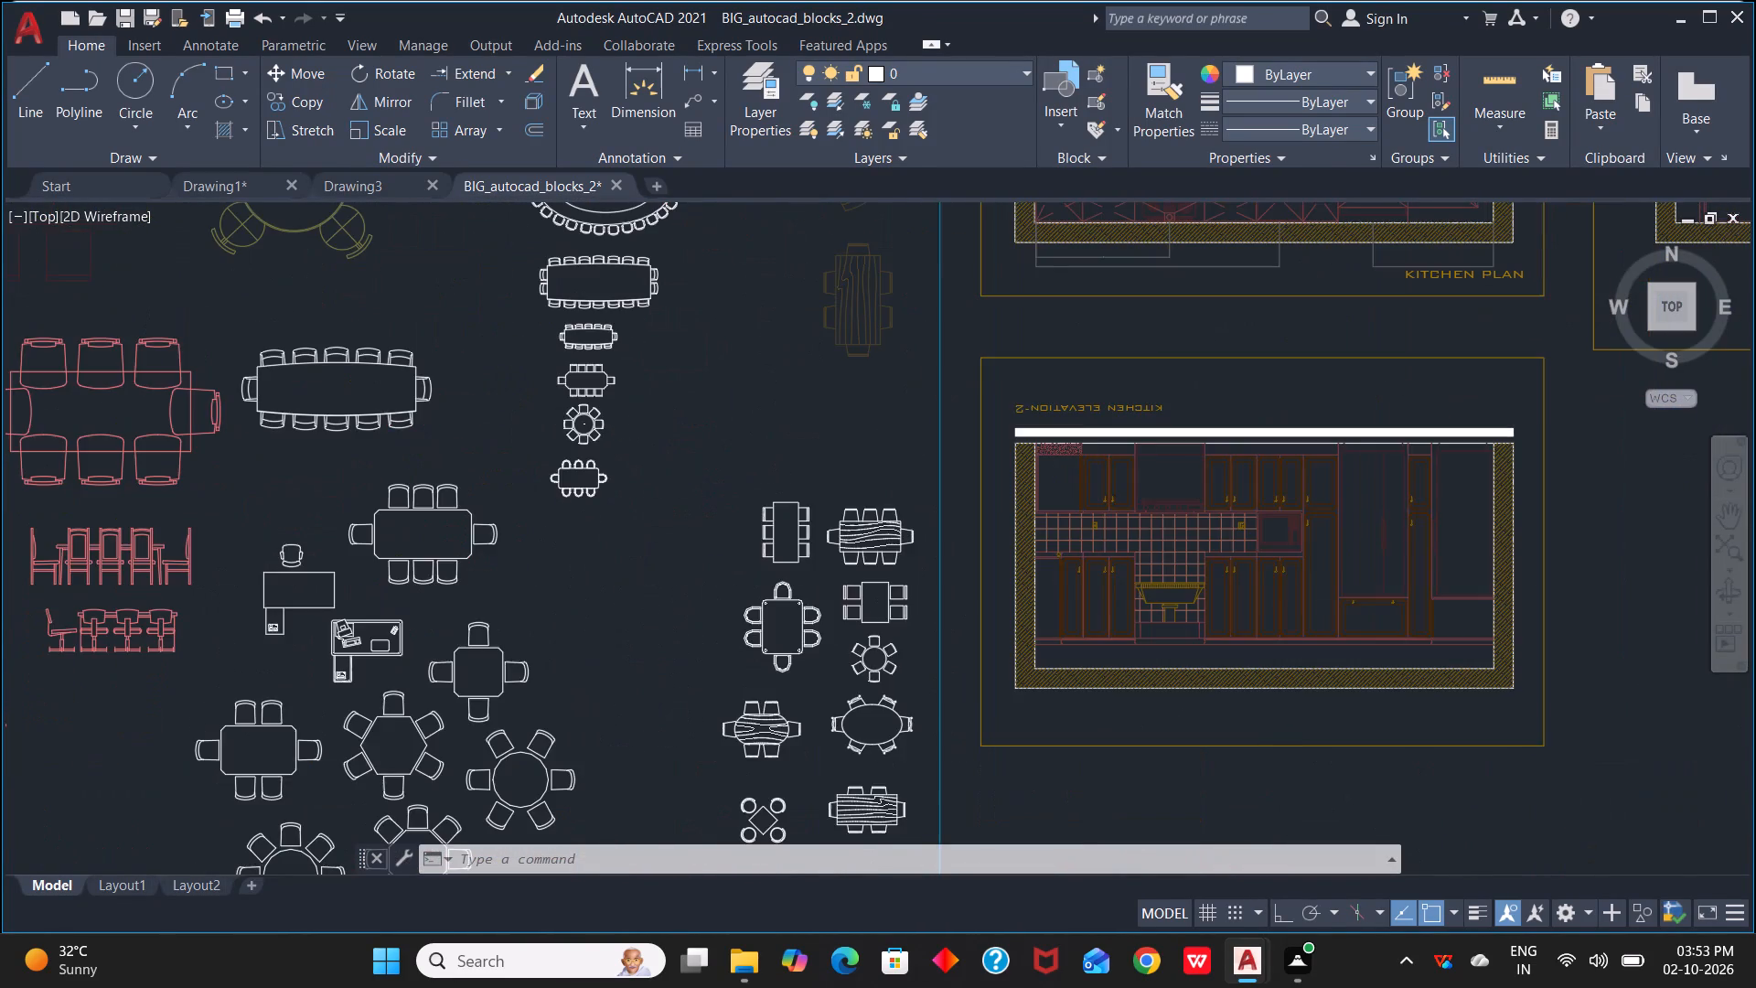
scroll(1141, 520, "down", 4)
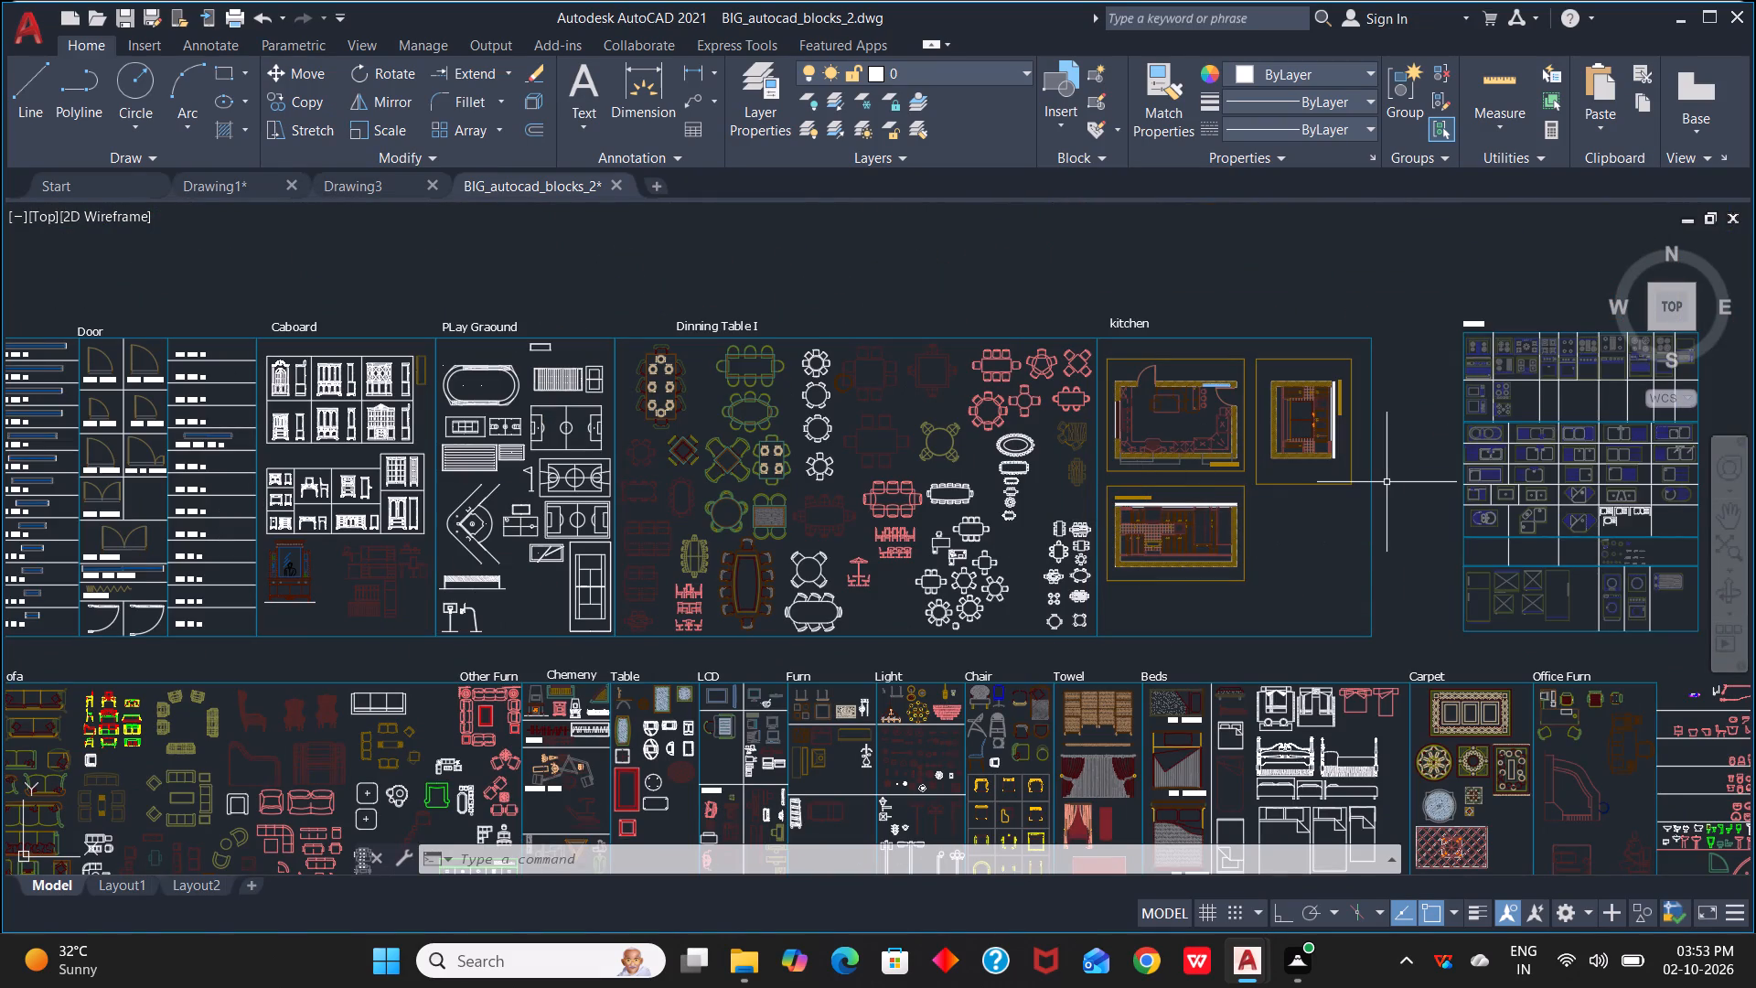
scroll(1241, 620, "down", 1)
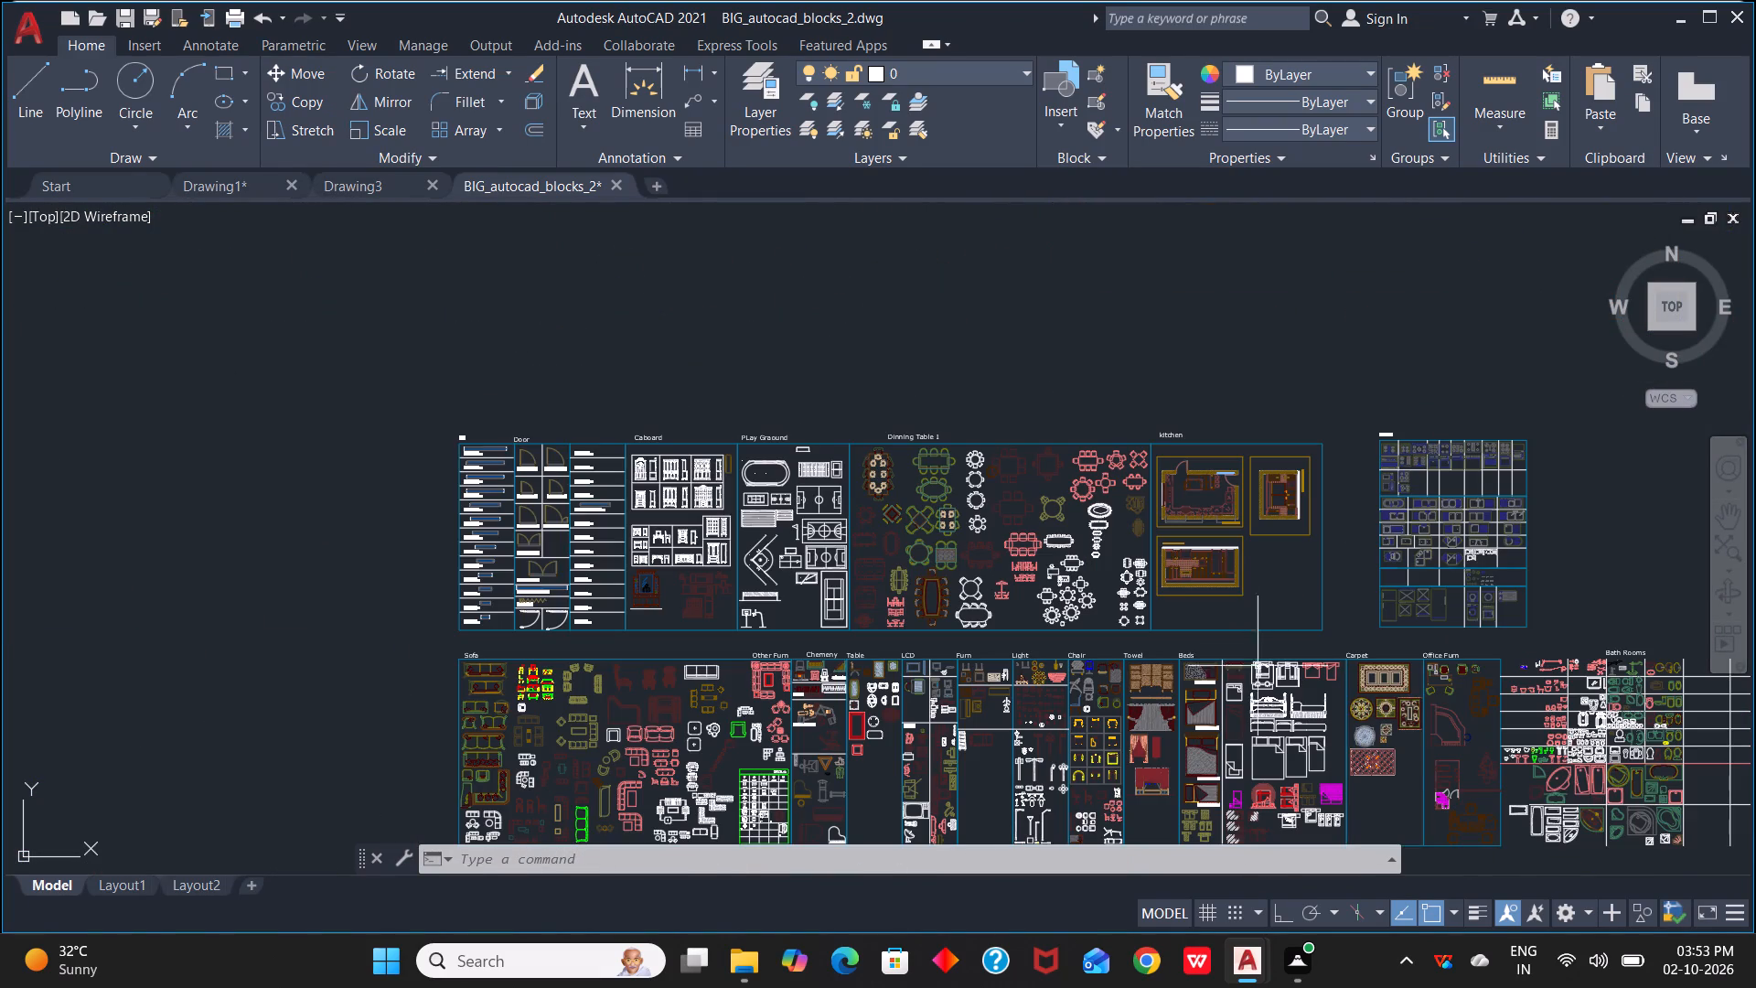
scroll(1631, 782, "up", 4)
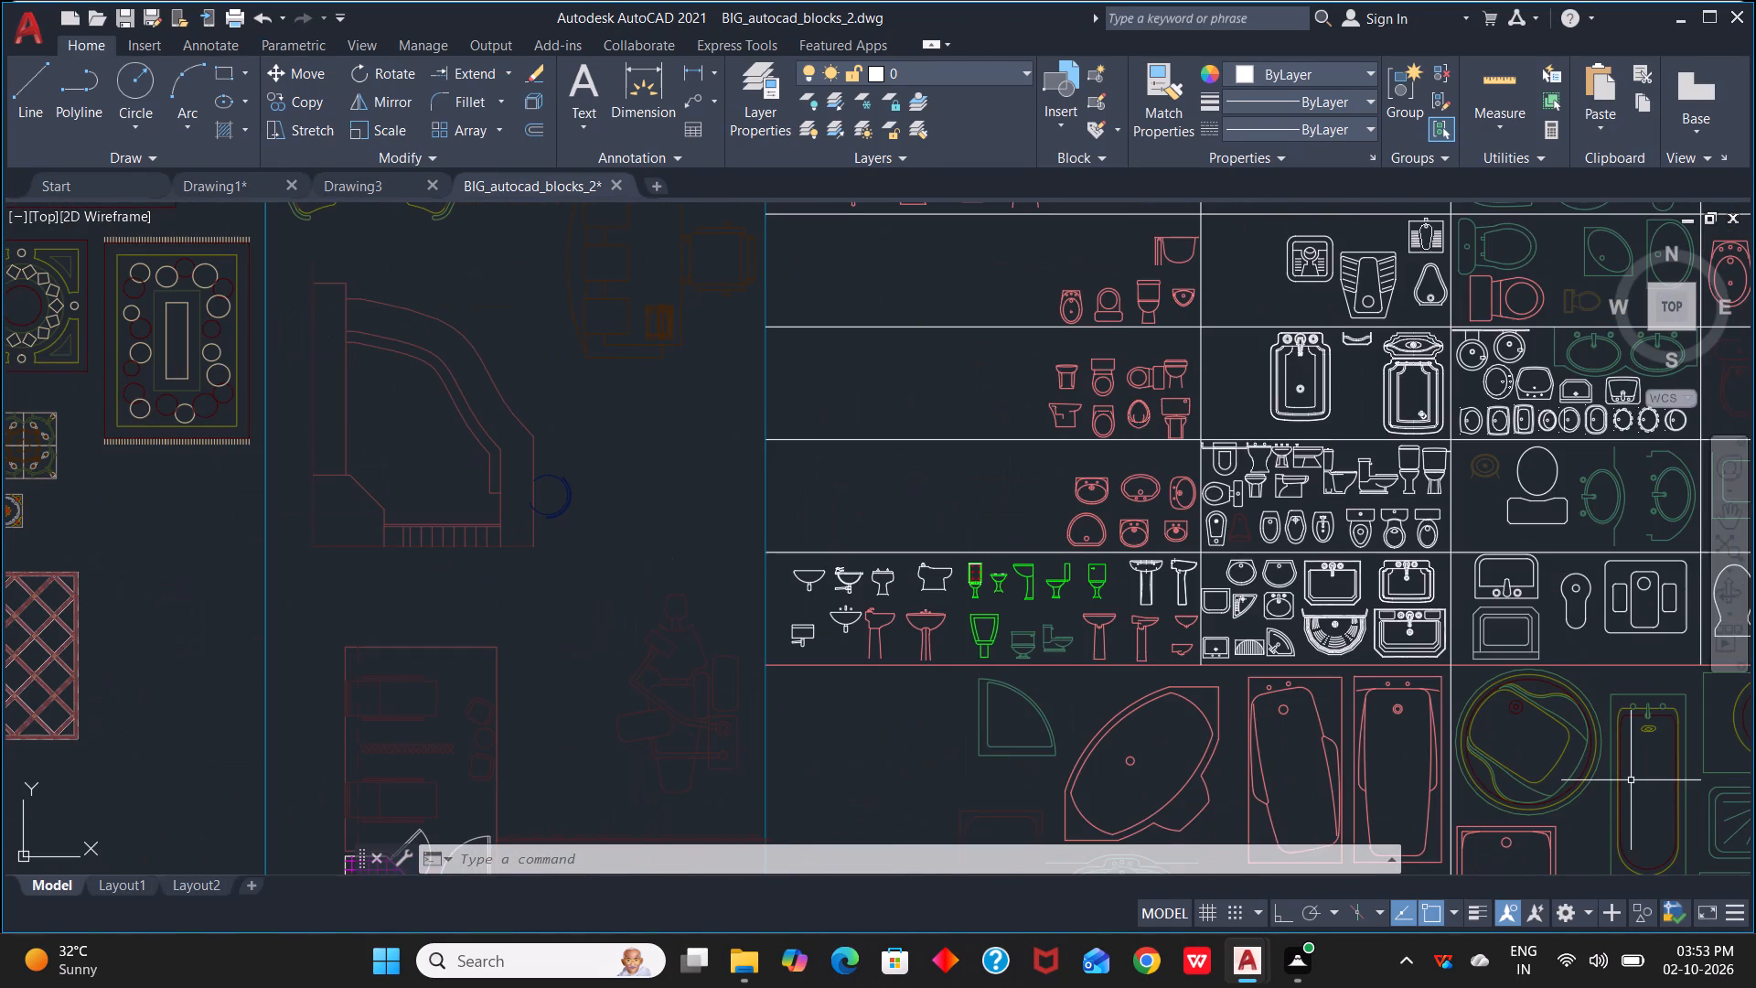
scroll(1229, 705, "down", 3)
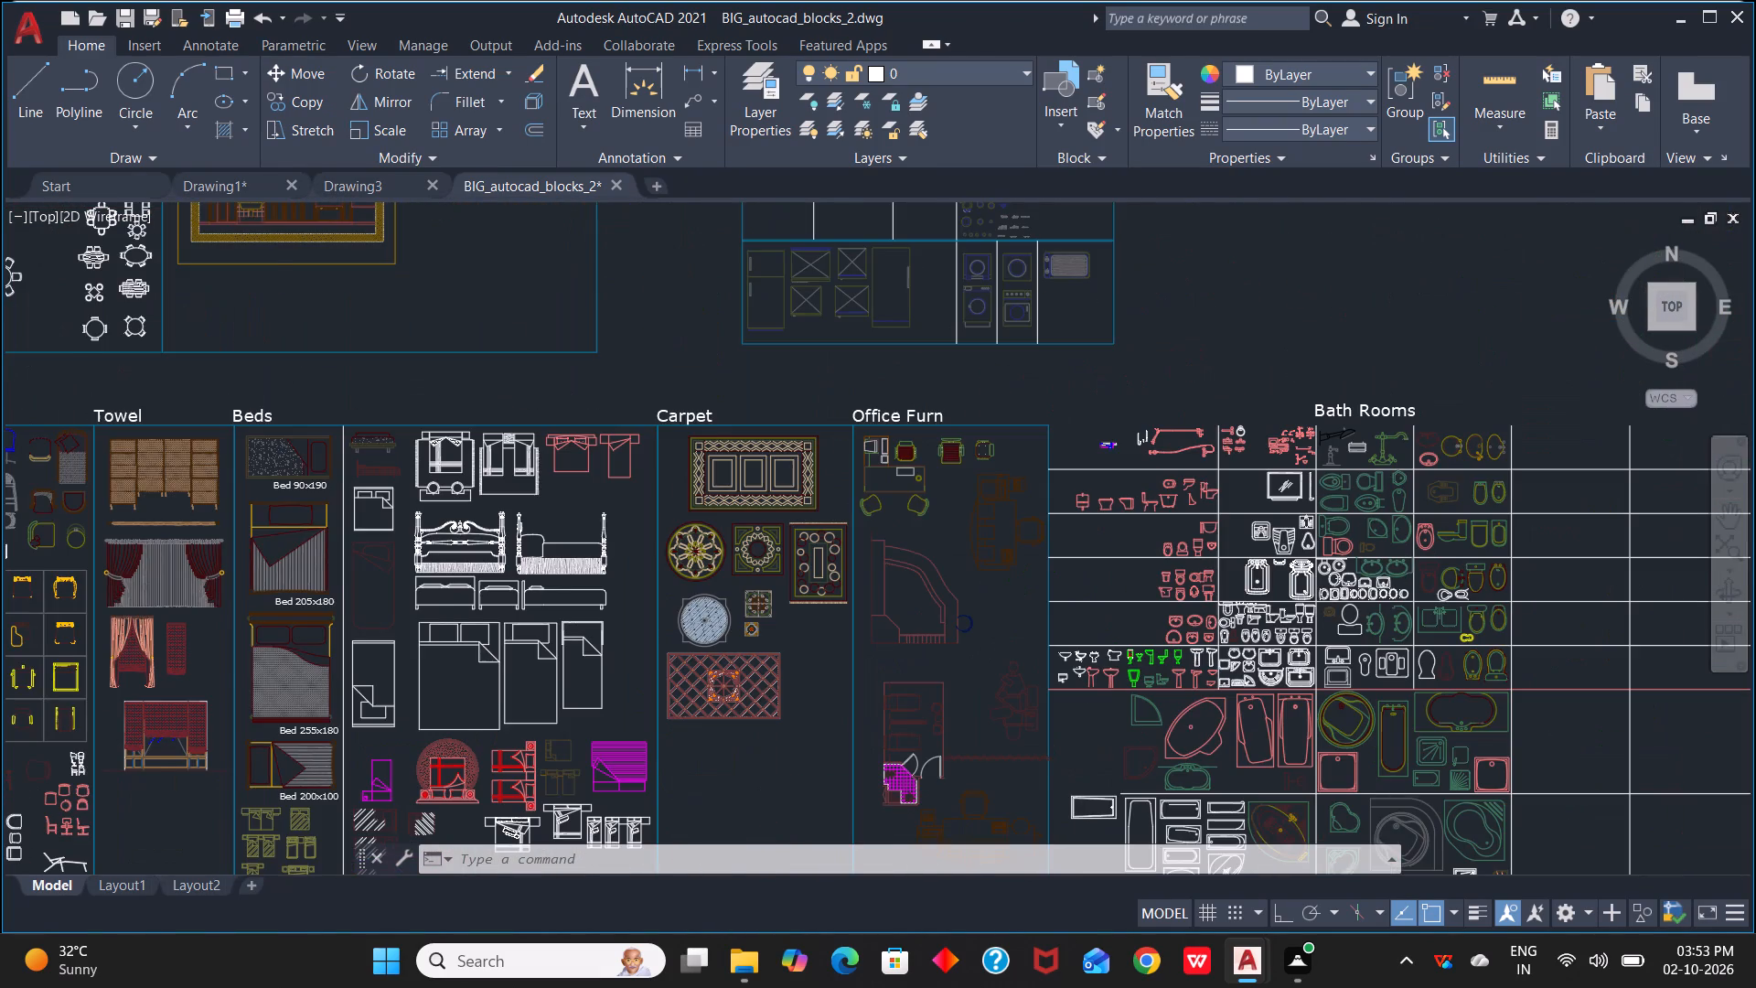
scroll(399, 536, "down", 1)
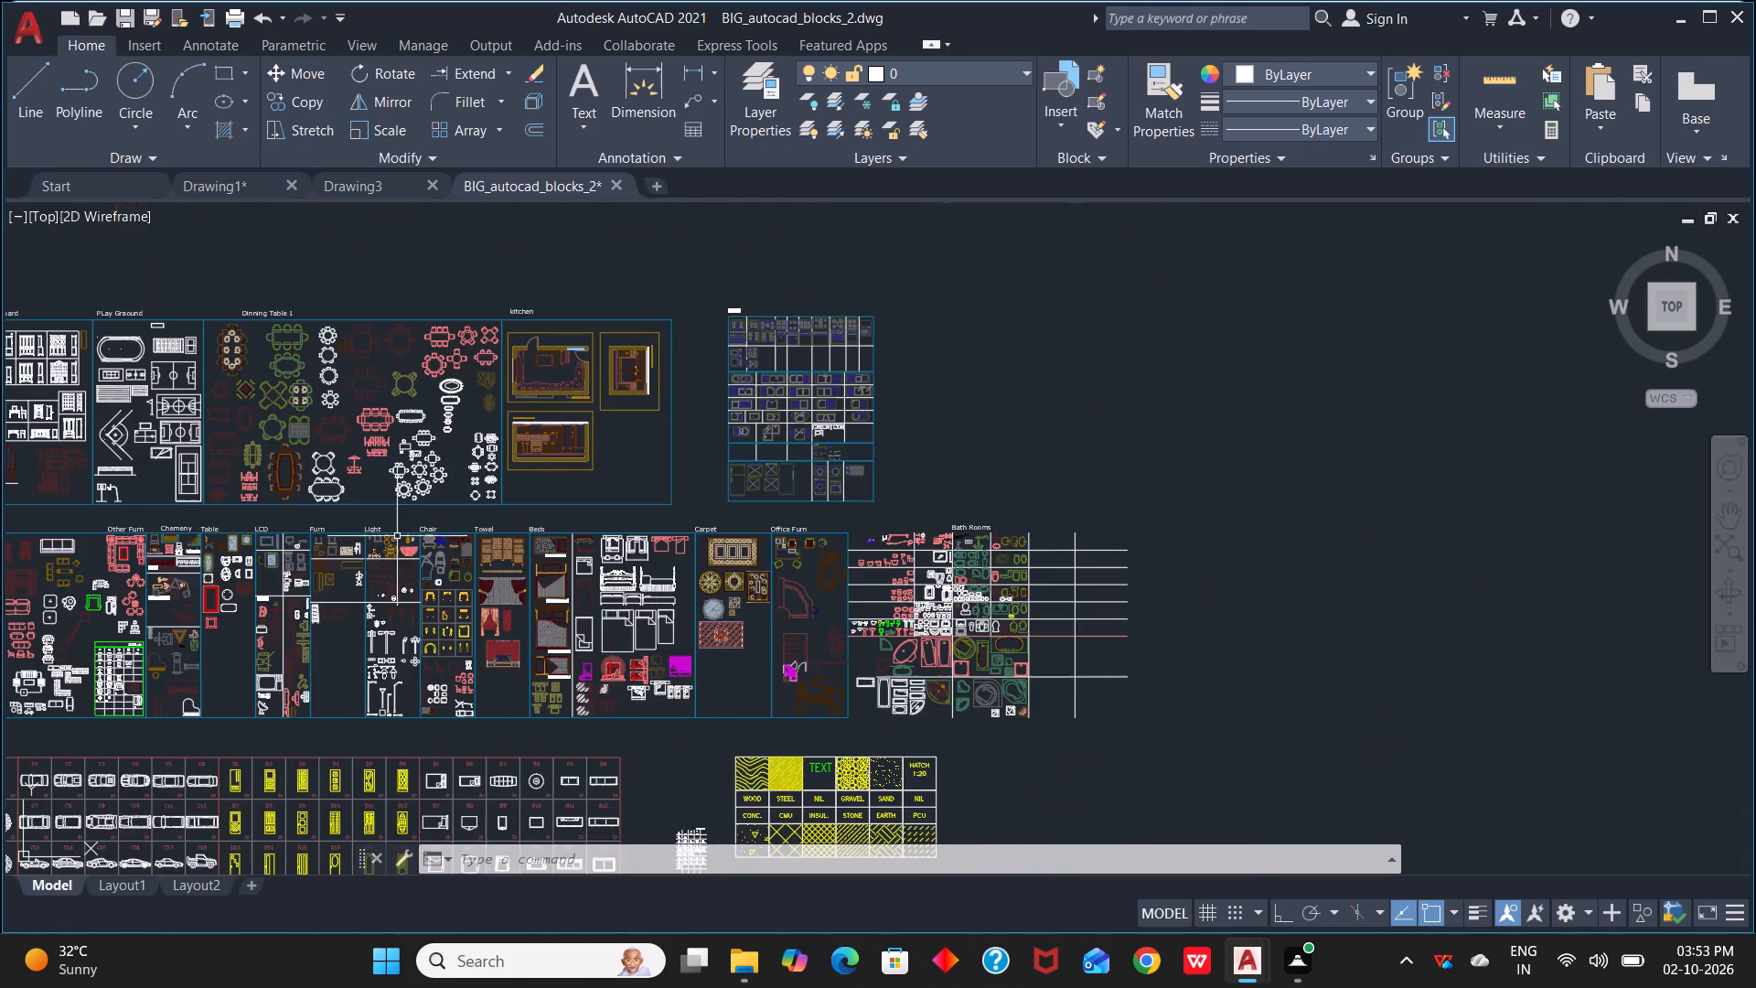
middle_click_drag(201, 585, 851, 587)
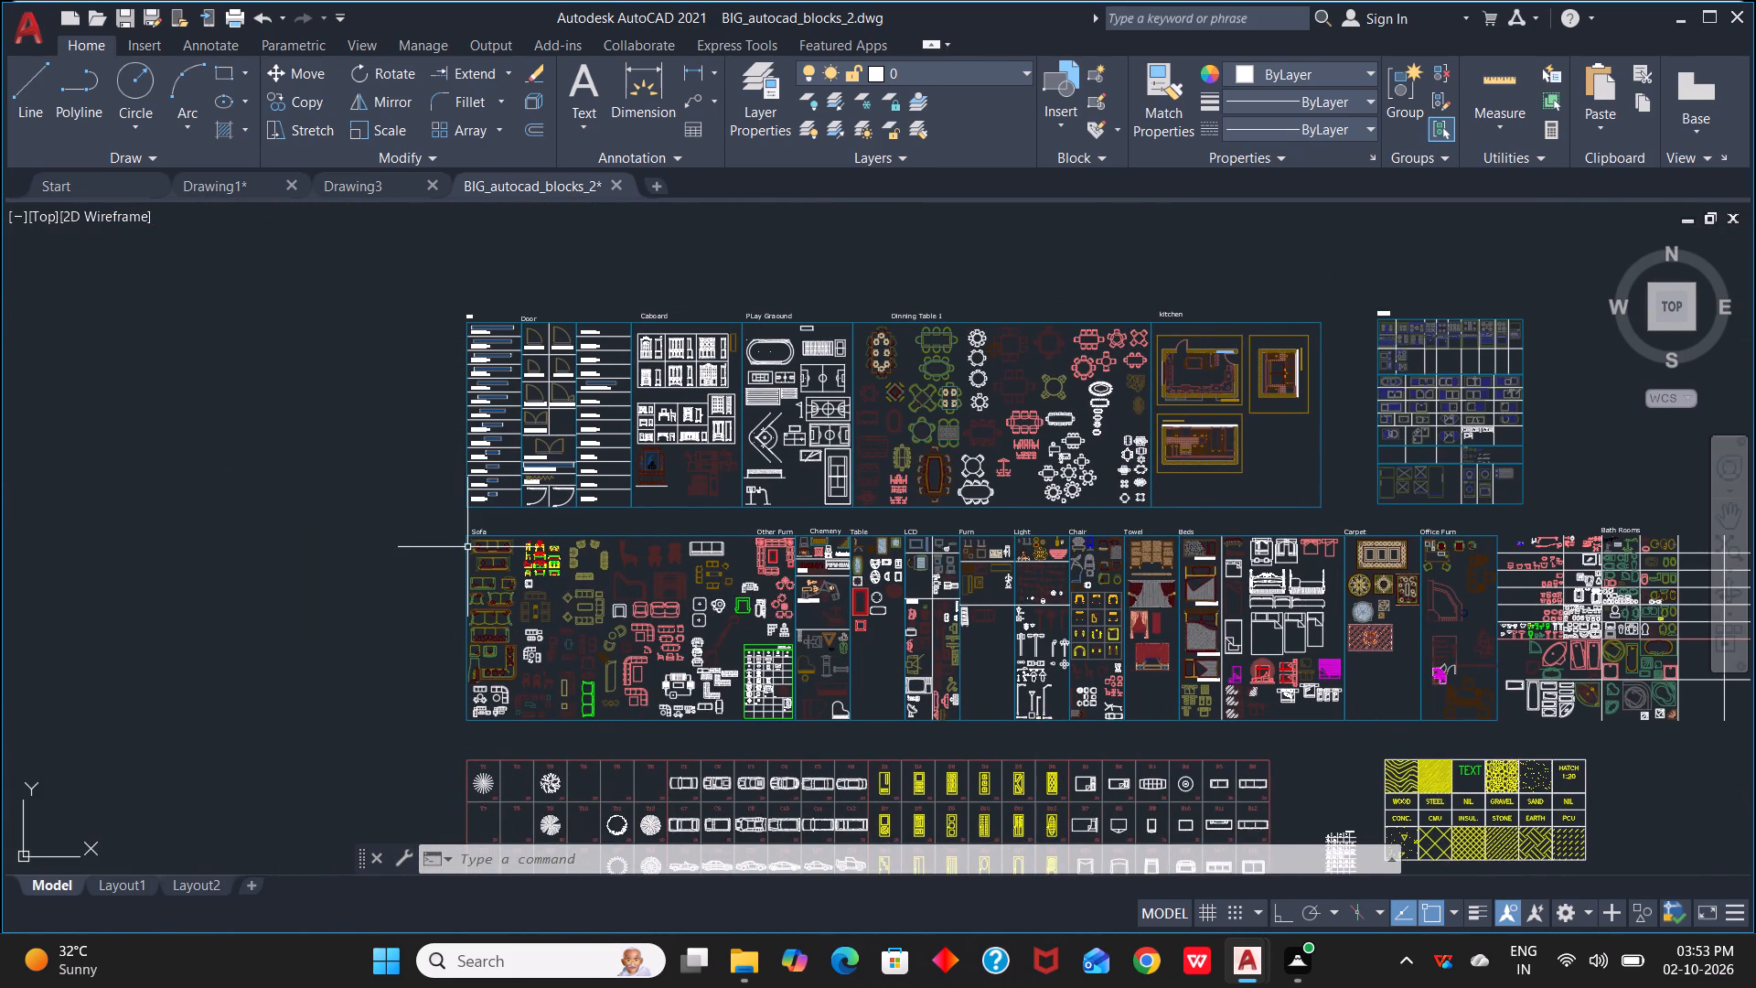
scroll(467, 547, "up", 2)
scroll(467, 547, "down", 2)
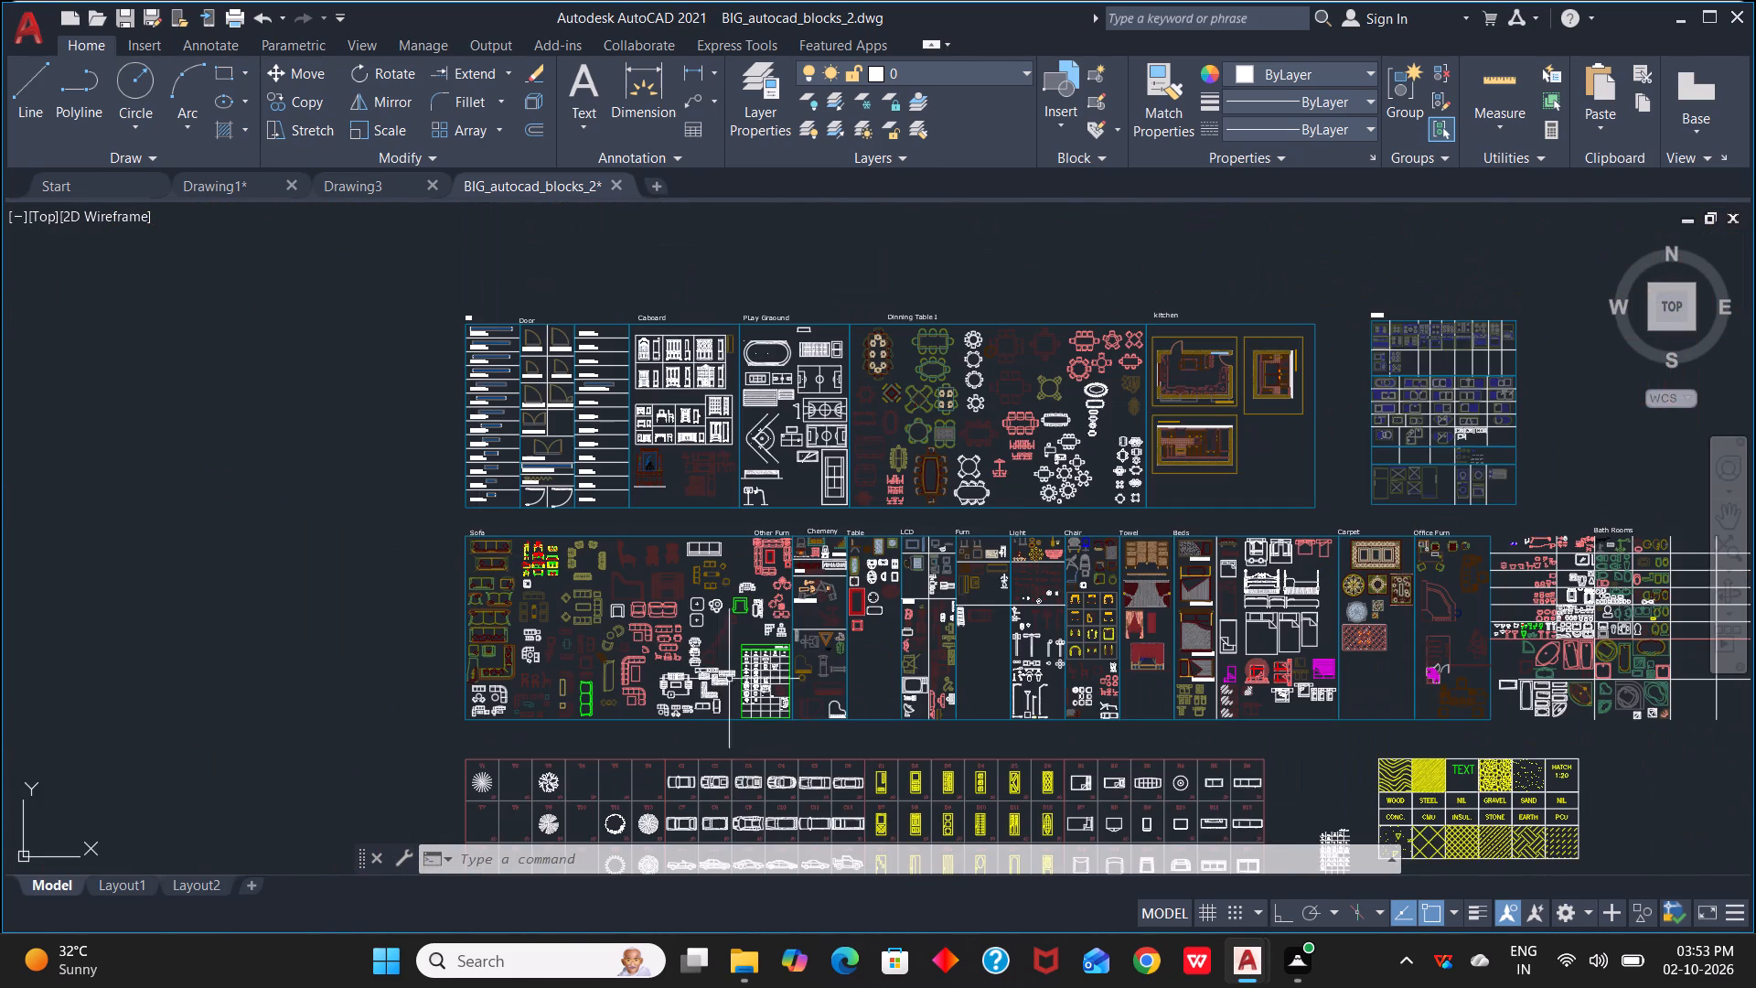
Examine the Arcon Library grid of vehicle, door, furniture and sanitary blocks below the furniture rows.
middle_click_drag(913, 734, 829, 293)
scroll(957, 510, "up", 2)
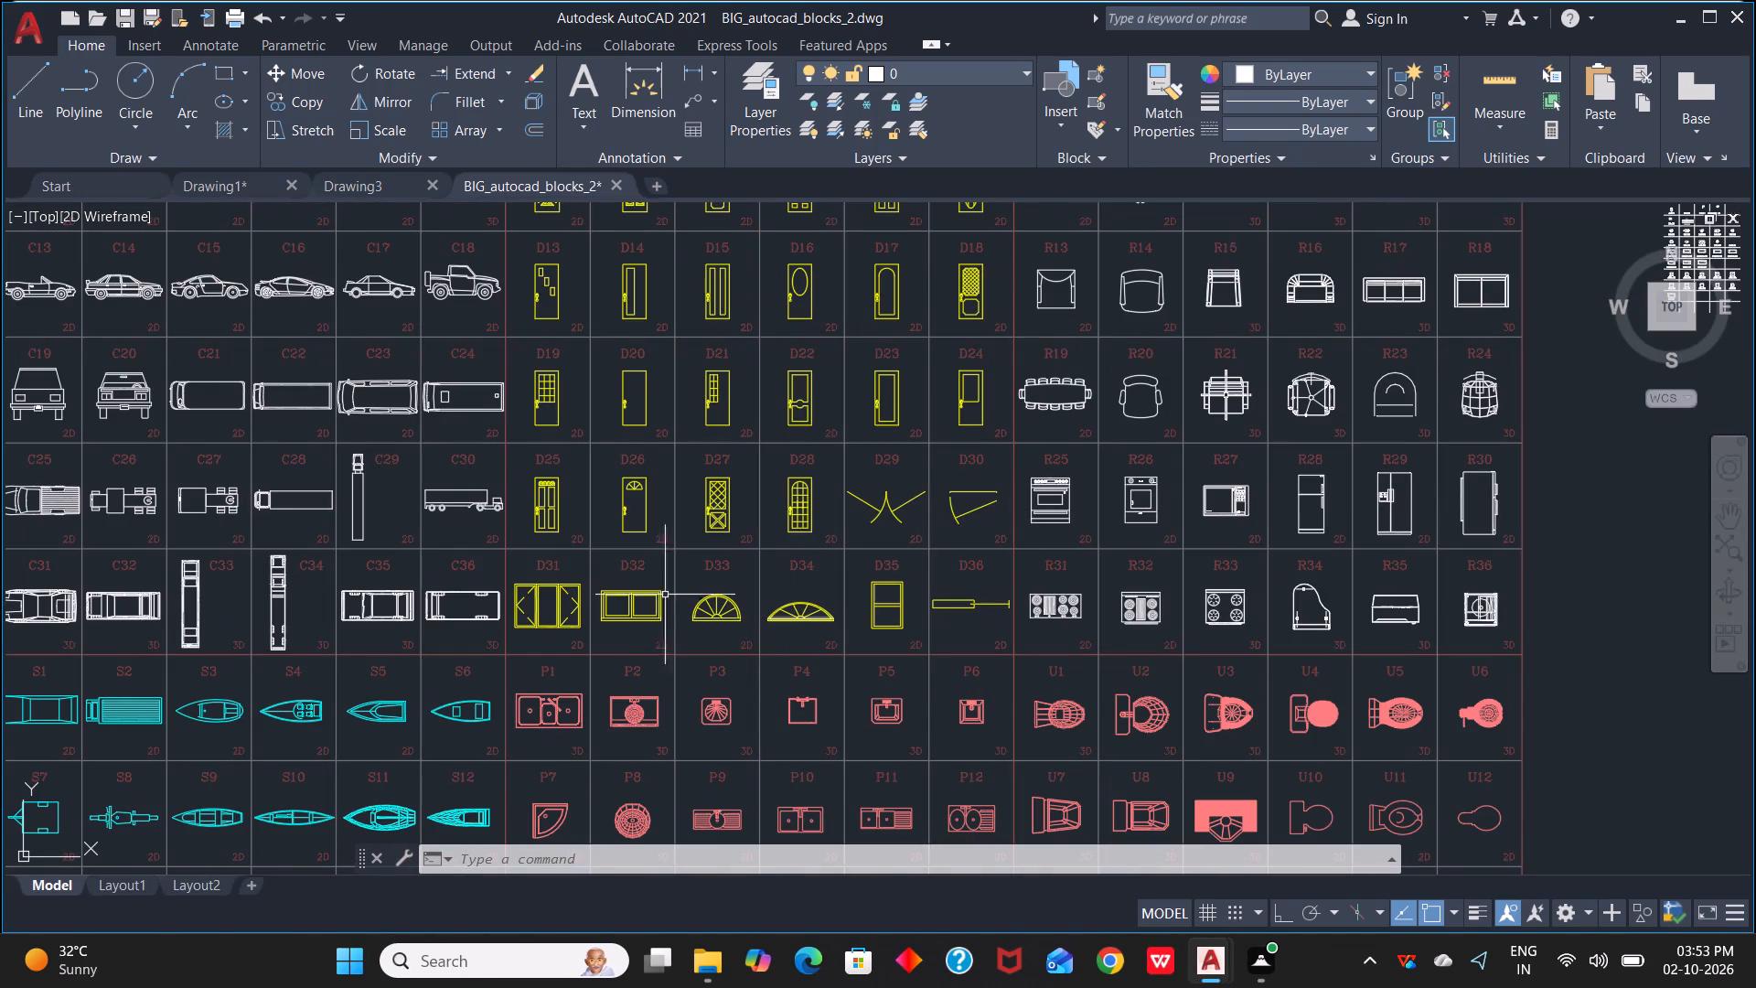
scroll(444, 739, "down", 2)
scroll(564, 717, "down", 3)
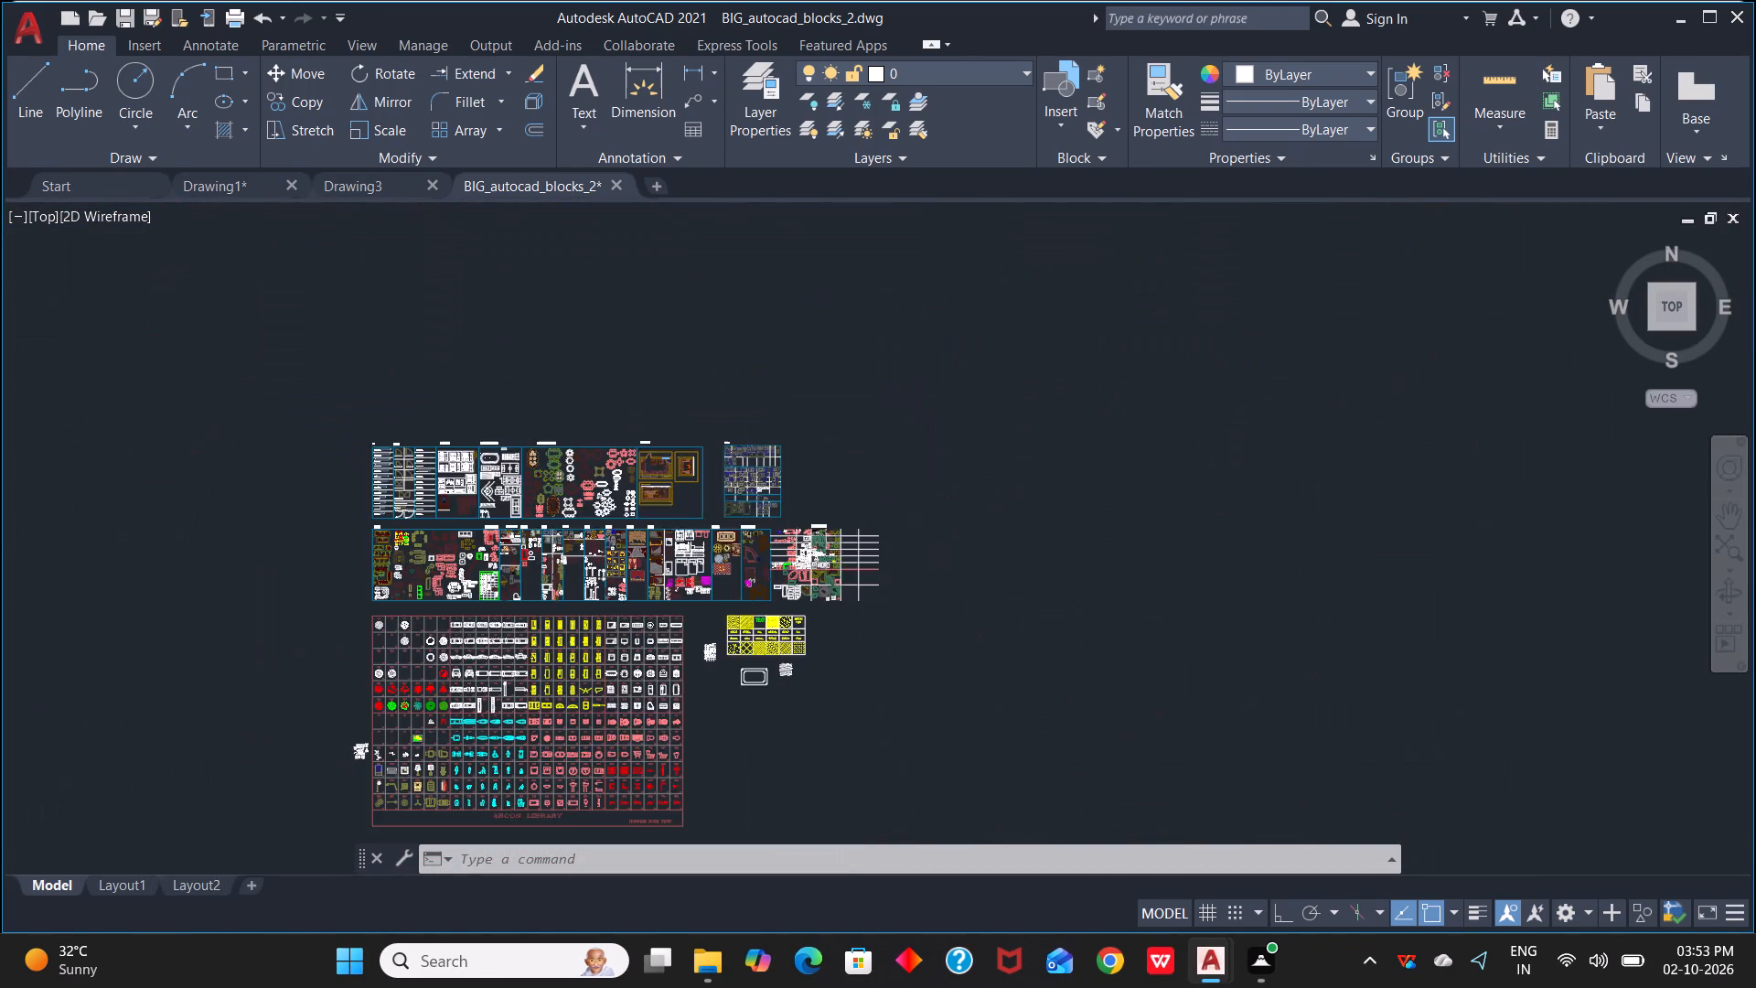
middle_click_drag(574, 701, 693, 588)
scroll(709, 596, "up", 2)
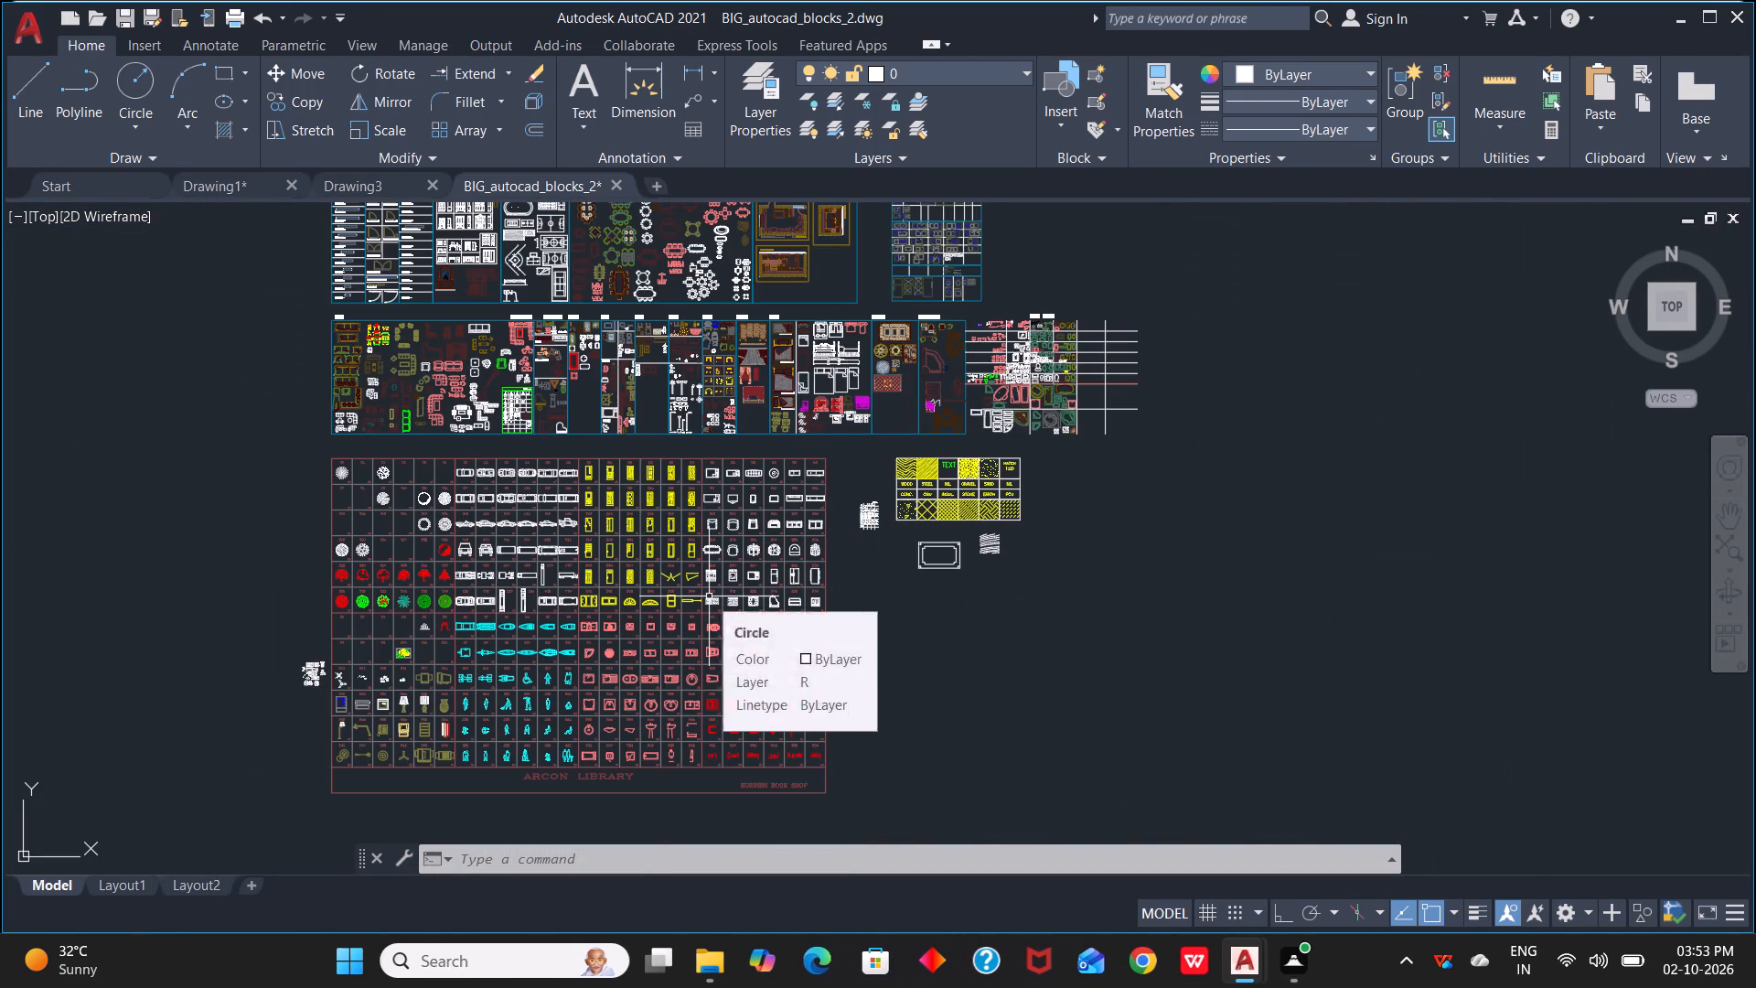
scroll(533, 663, "up", 2)
scroll(533, 663, "down", 2)
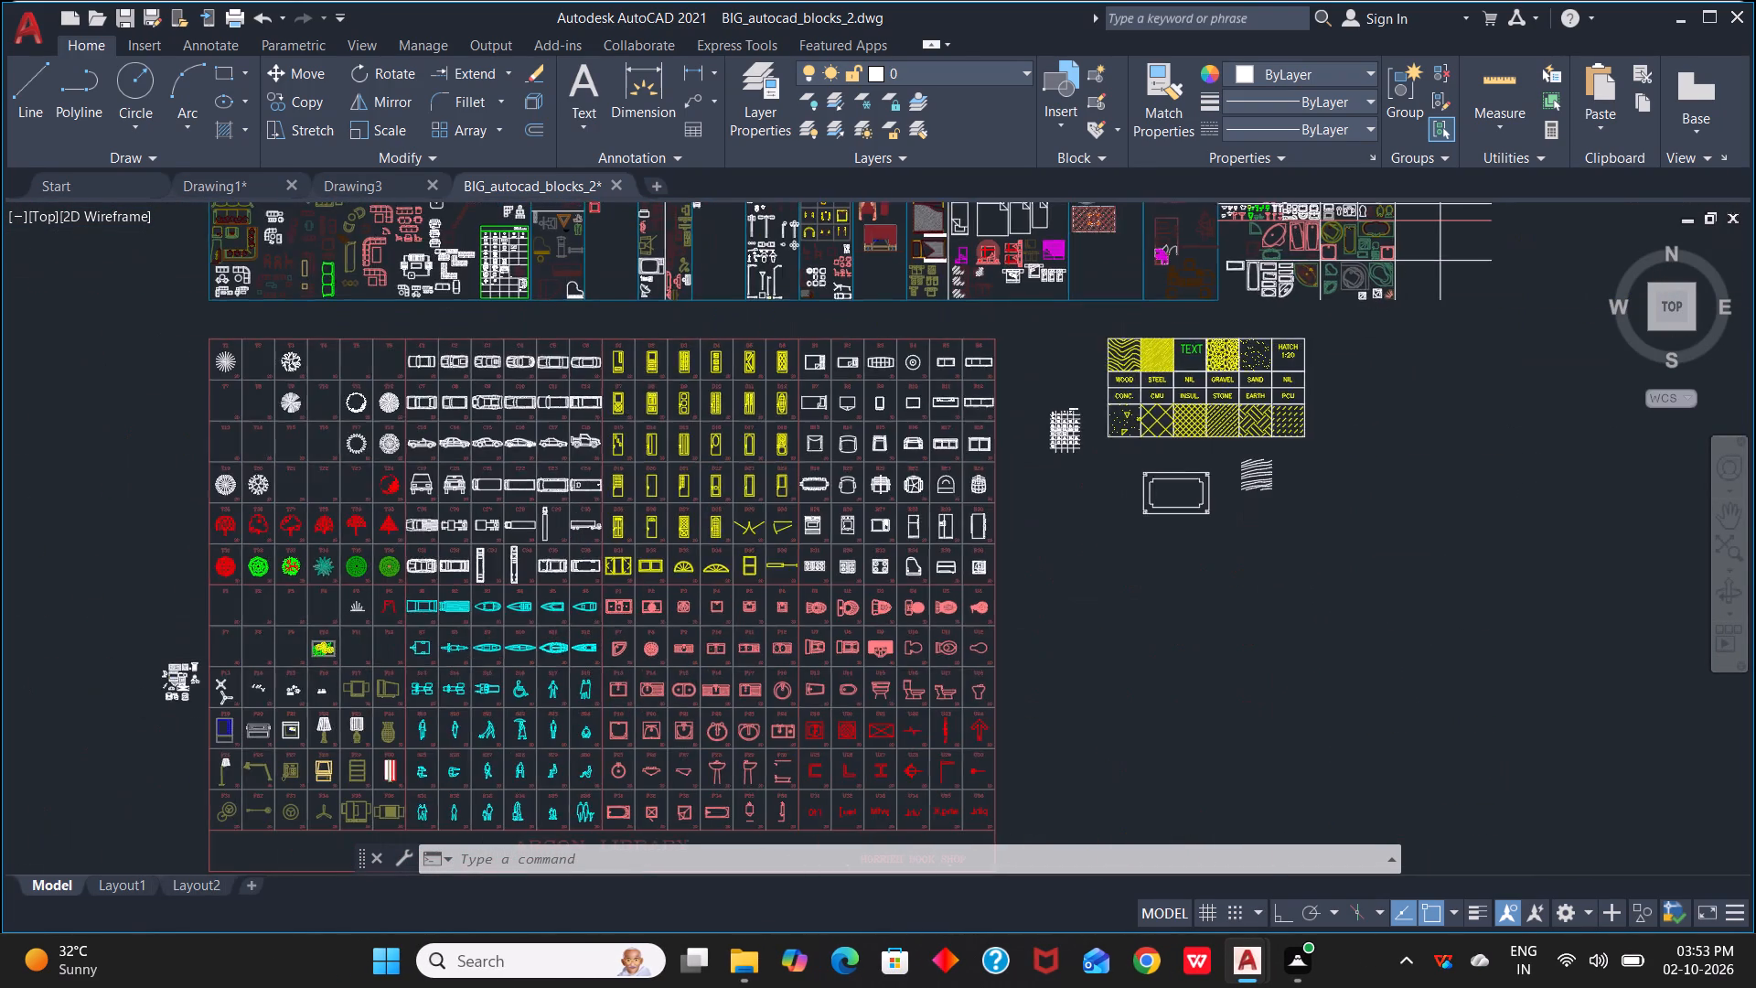
Review the kitchen, dining table, playground, cupboard and door block sections in the library's upper row.
middle_click_drag(674, 549, 744, 779)
scroll(1012, 549, "up", 2)
middle_click_drag(1012, 540, 1015, 633)
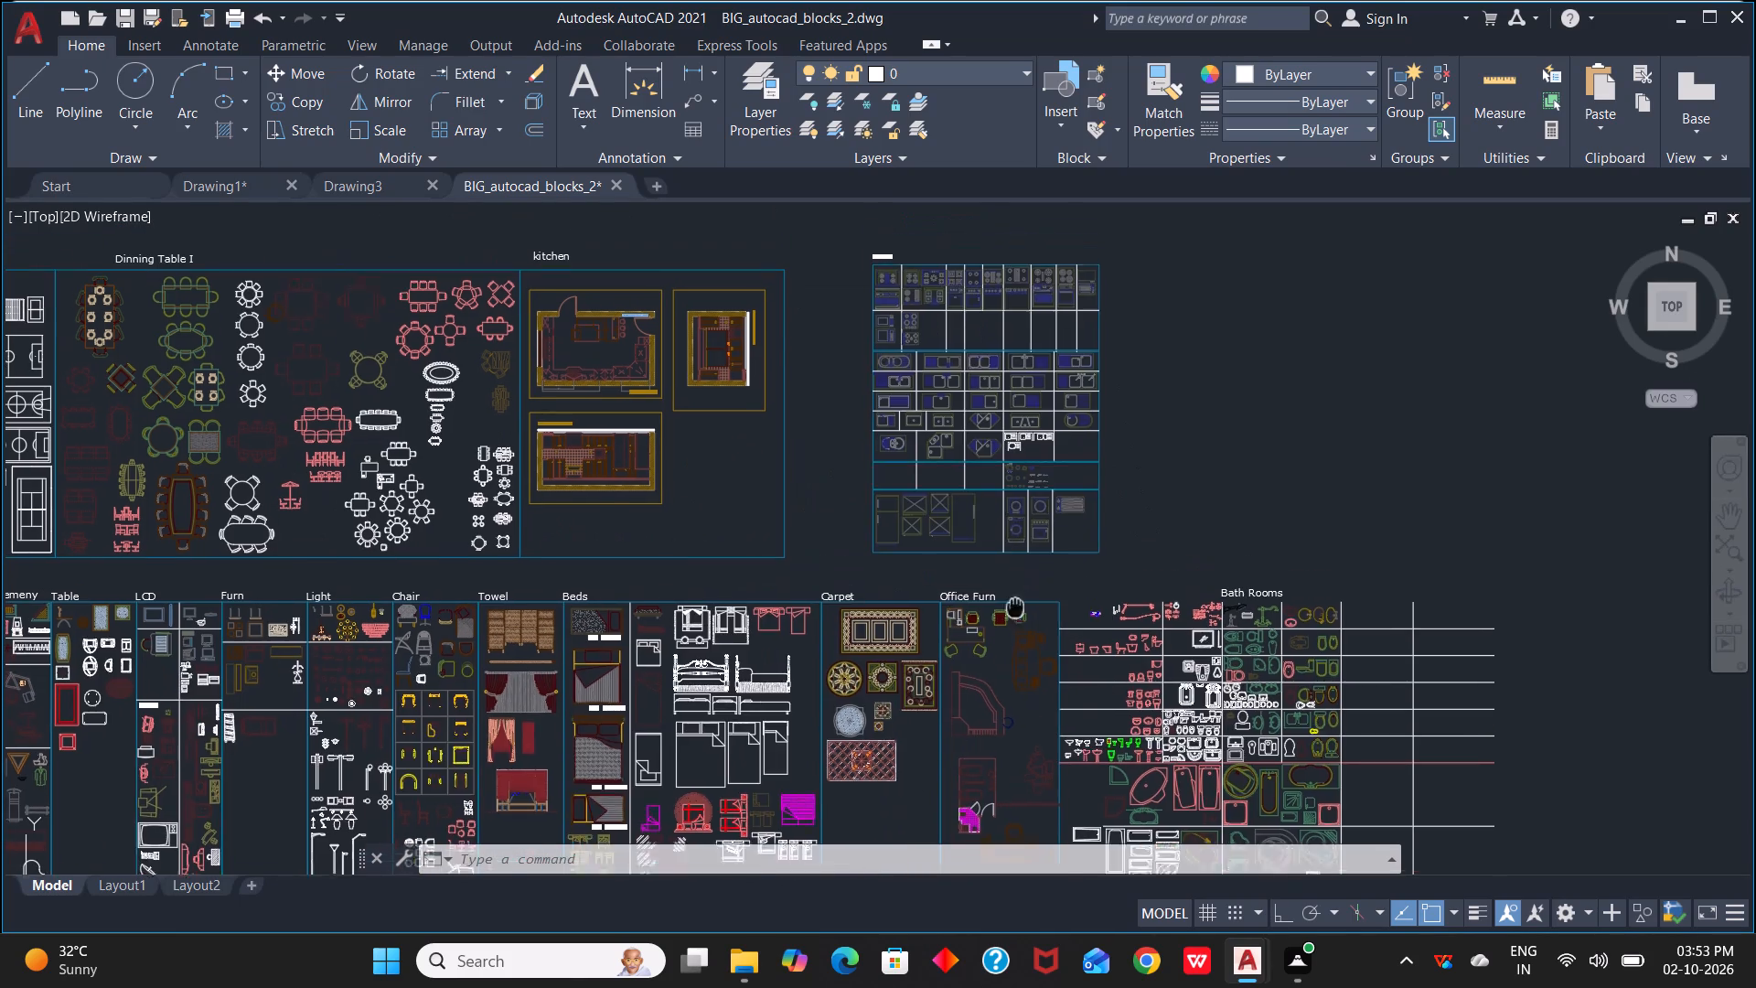
middle_click_drag(1015, 633, 1015, 723)
scroll(1009, 634, "up", 2)
middle_click_drag(941, 567, 1515, 710)
scroll(623, 673, "down", 1)
middle_click_drag(622, 673, 744, 634)
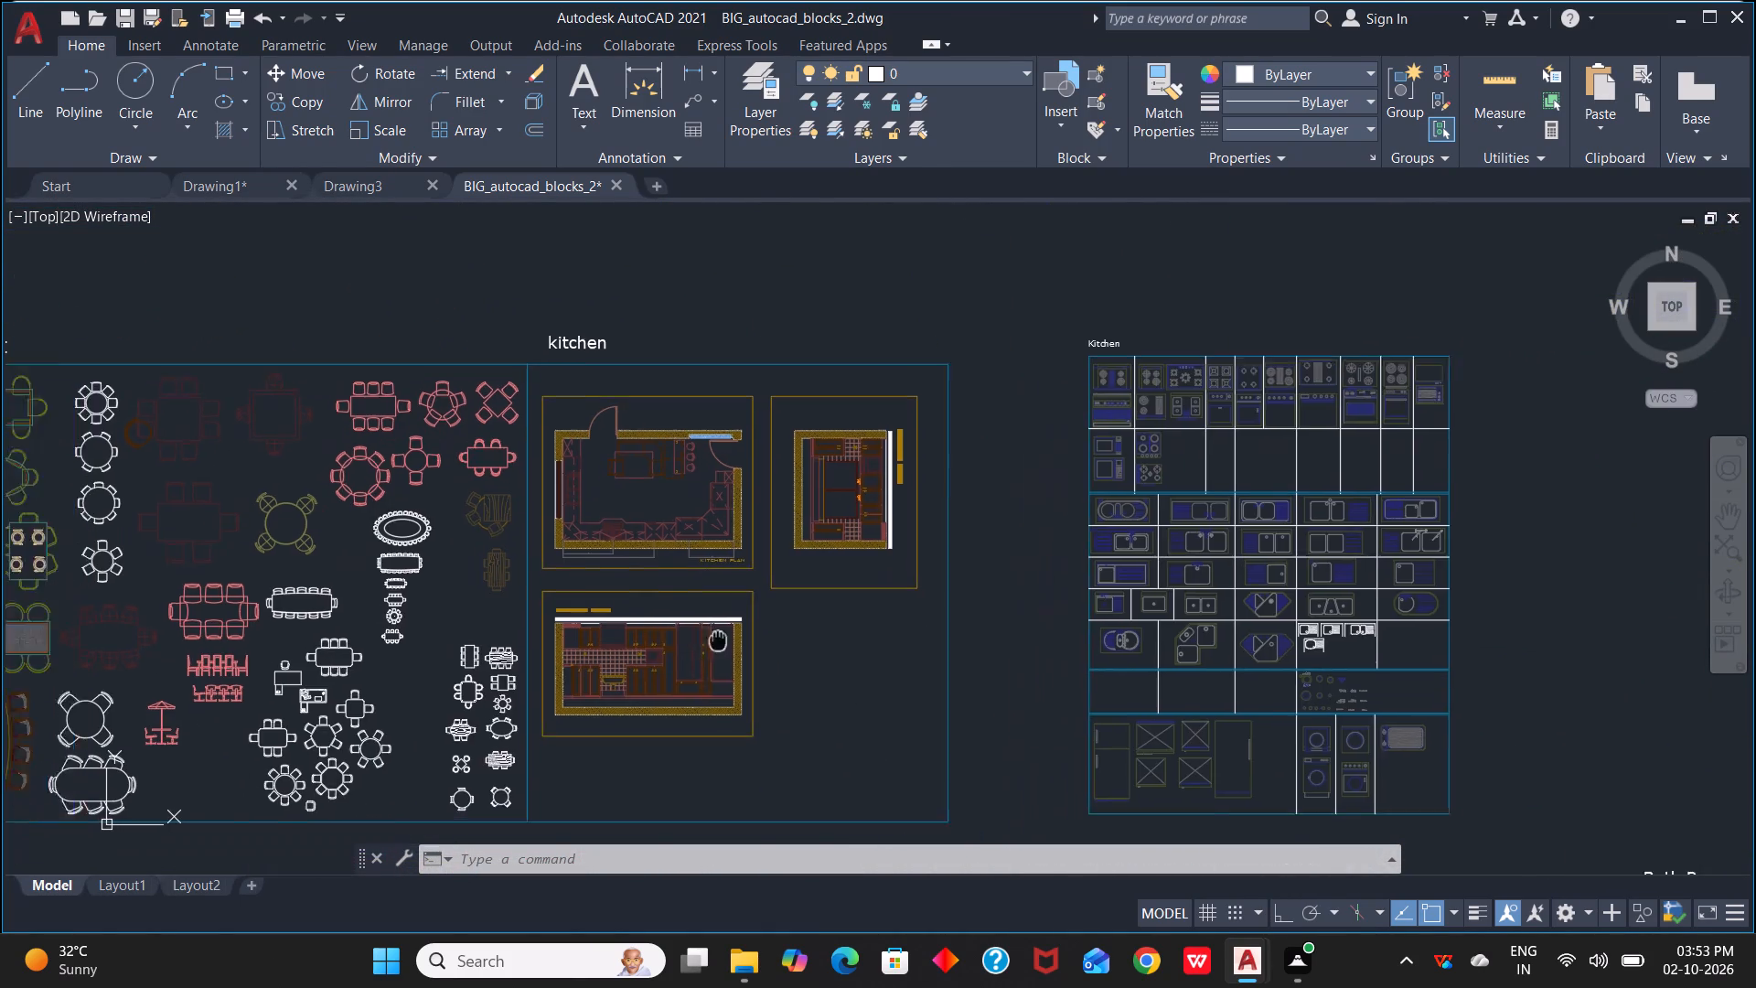
middle_click_drag(744, 634, 1236, 576)
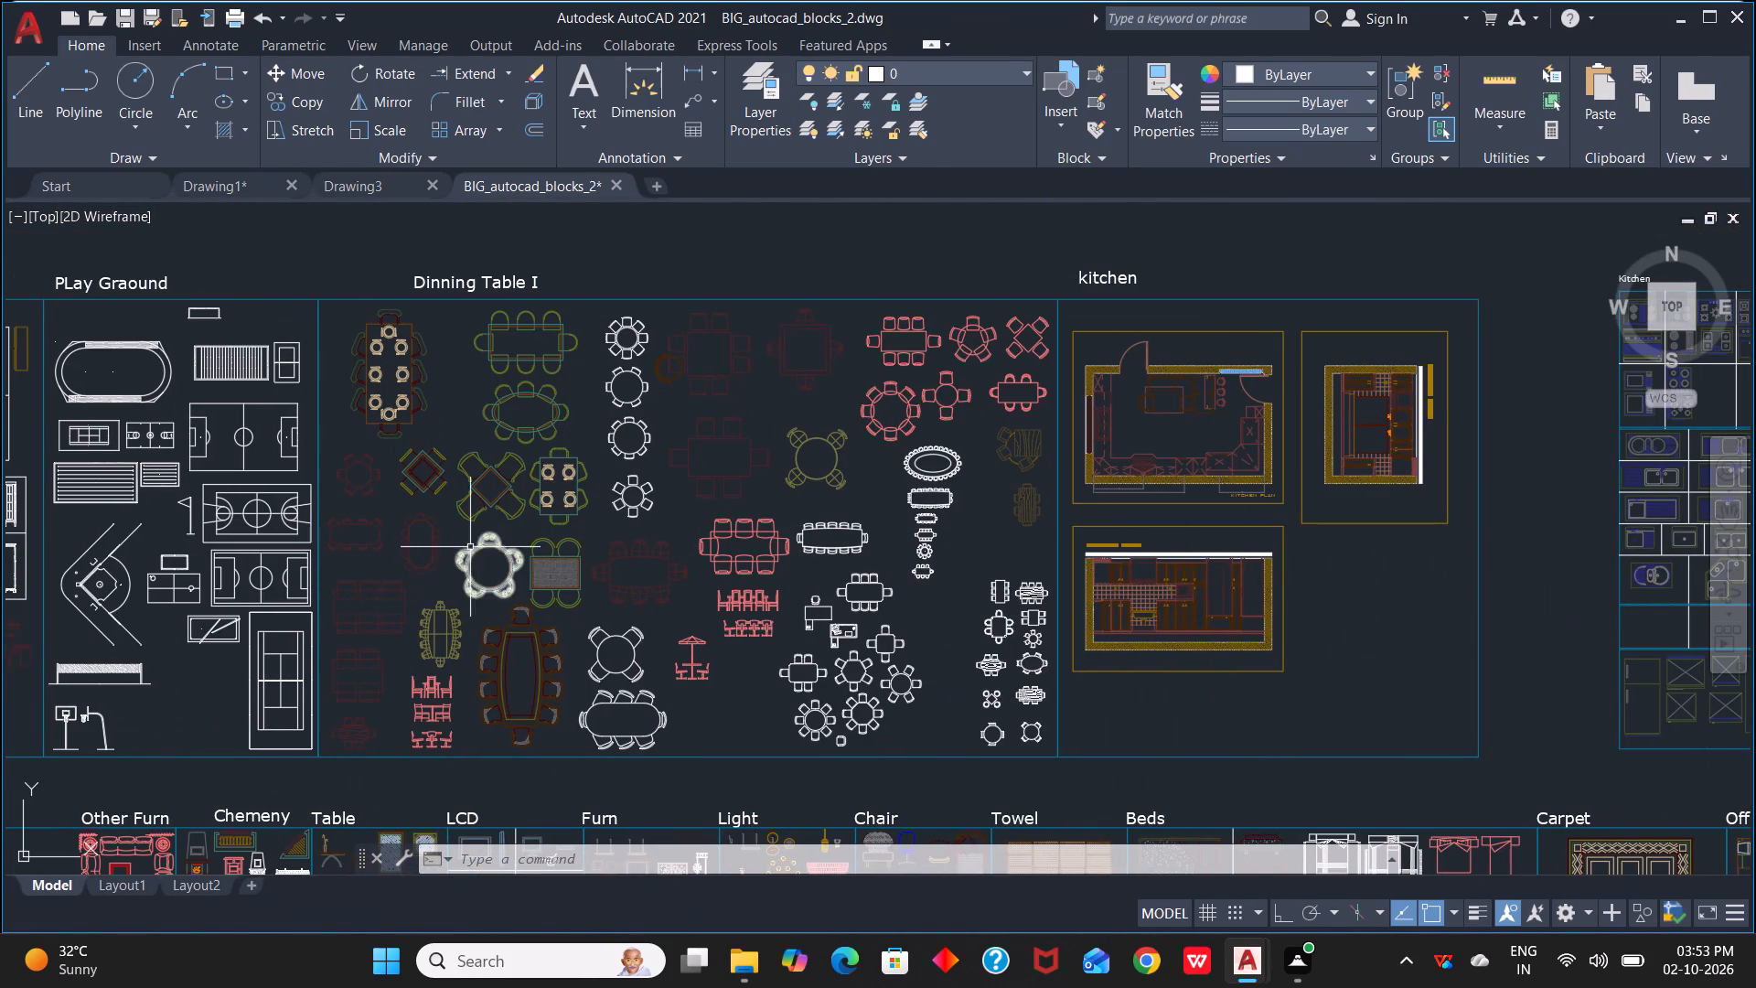
middle_click_drag(470, 546, 1061, 539)
scroll(839, 584, "up", 1)
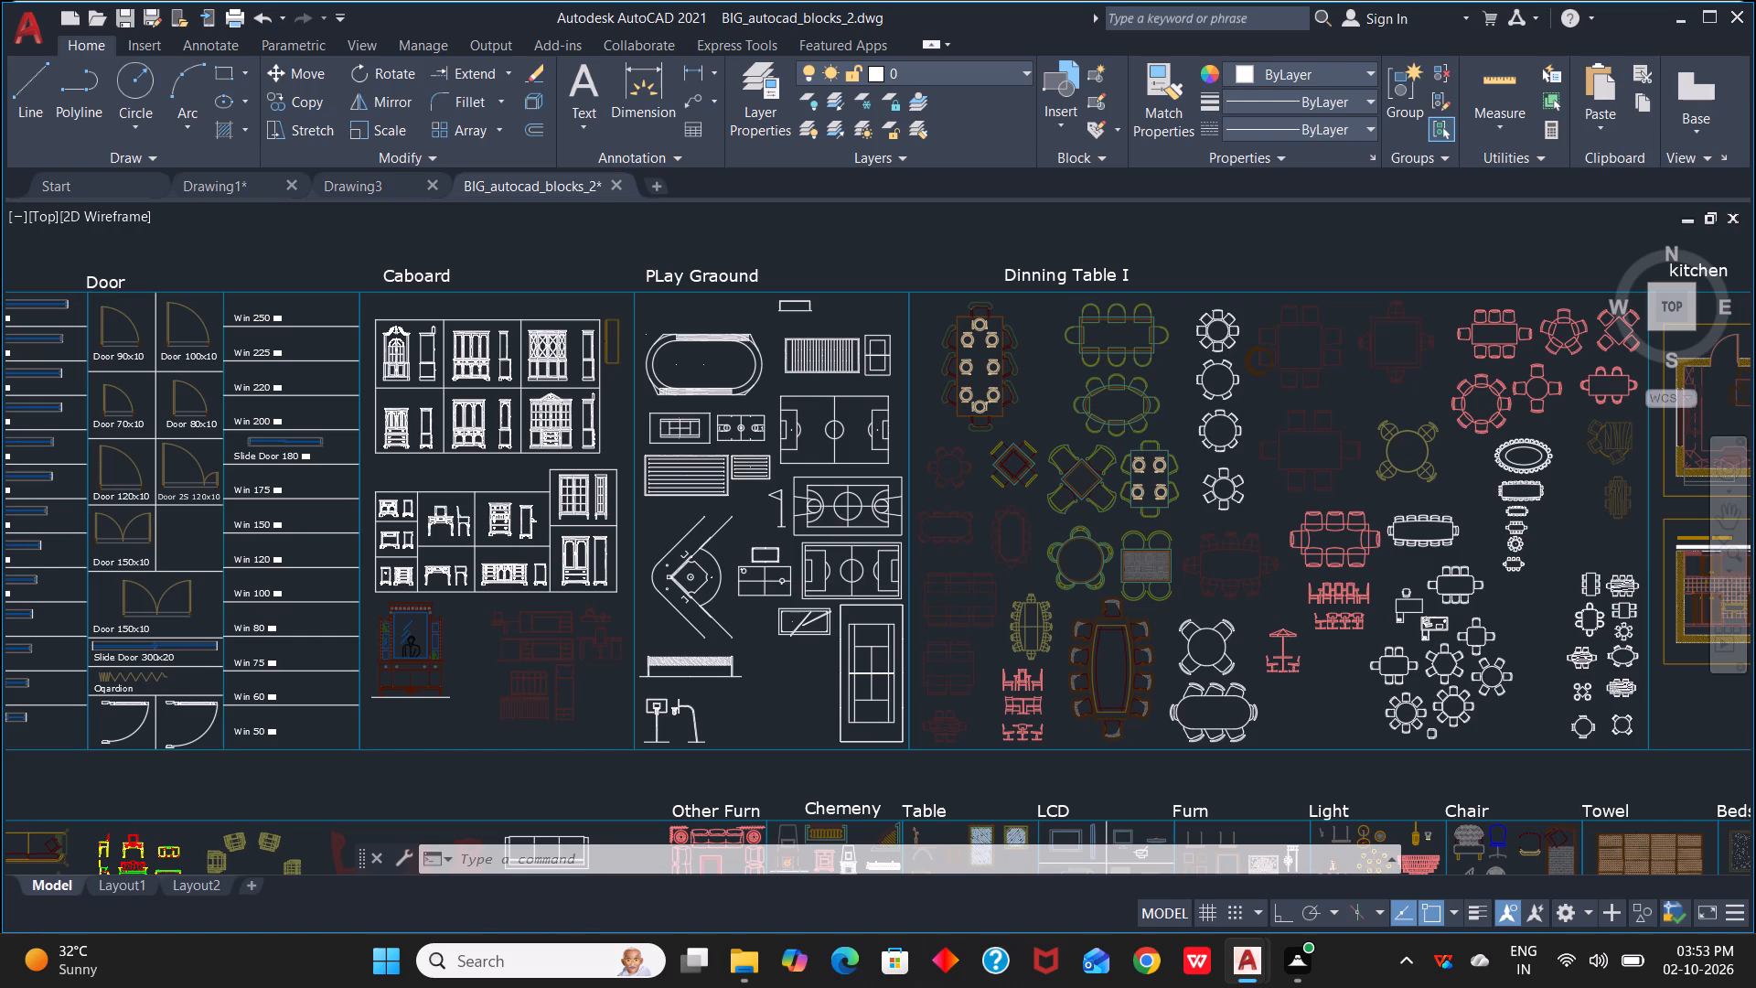
scroll(839, 584, "down", 1)
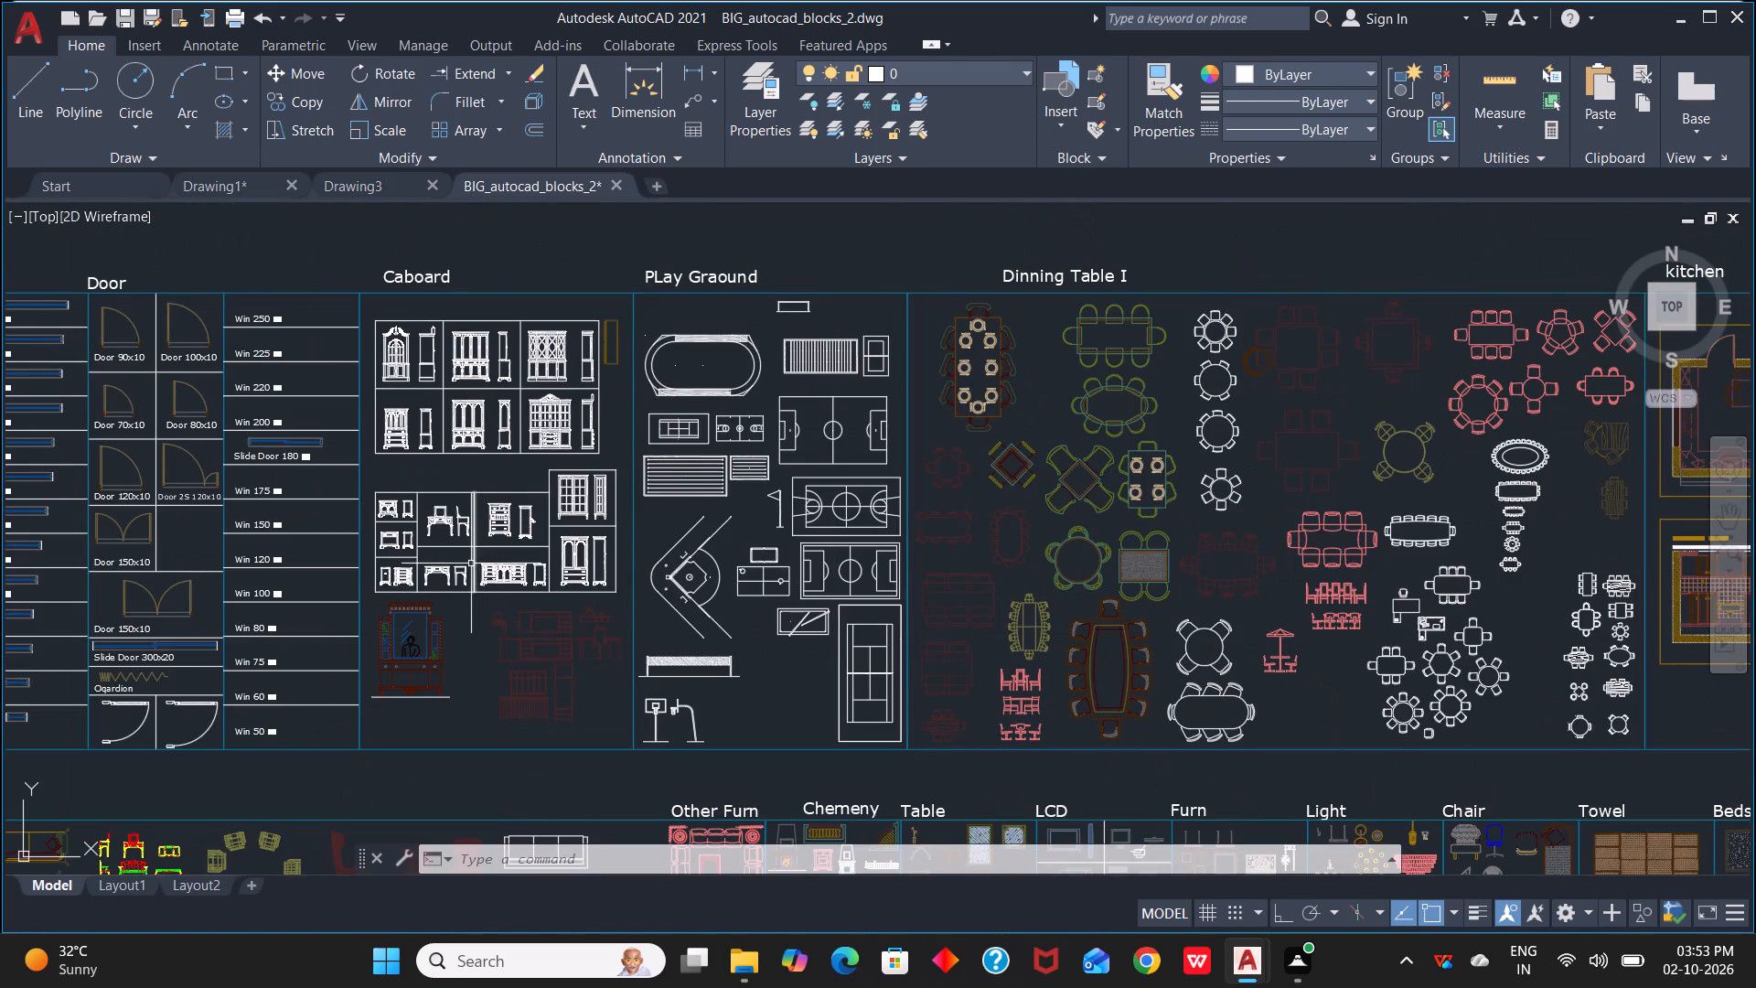
middle_click_drag(471, 564, 991, 554)
scroll(901, 554, "down", 2)
scroll(1219, 604, "down", 1)
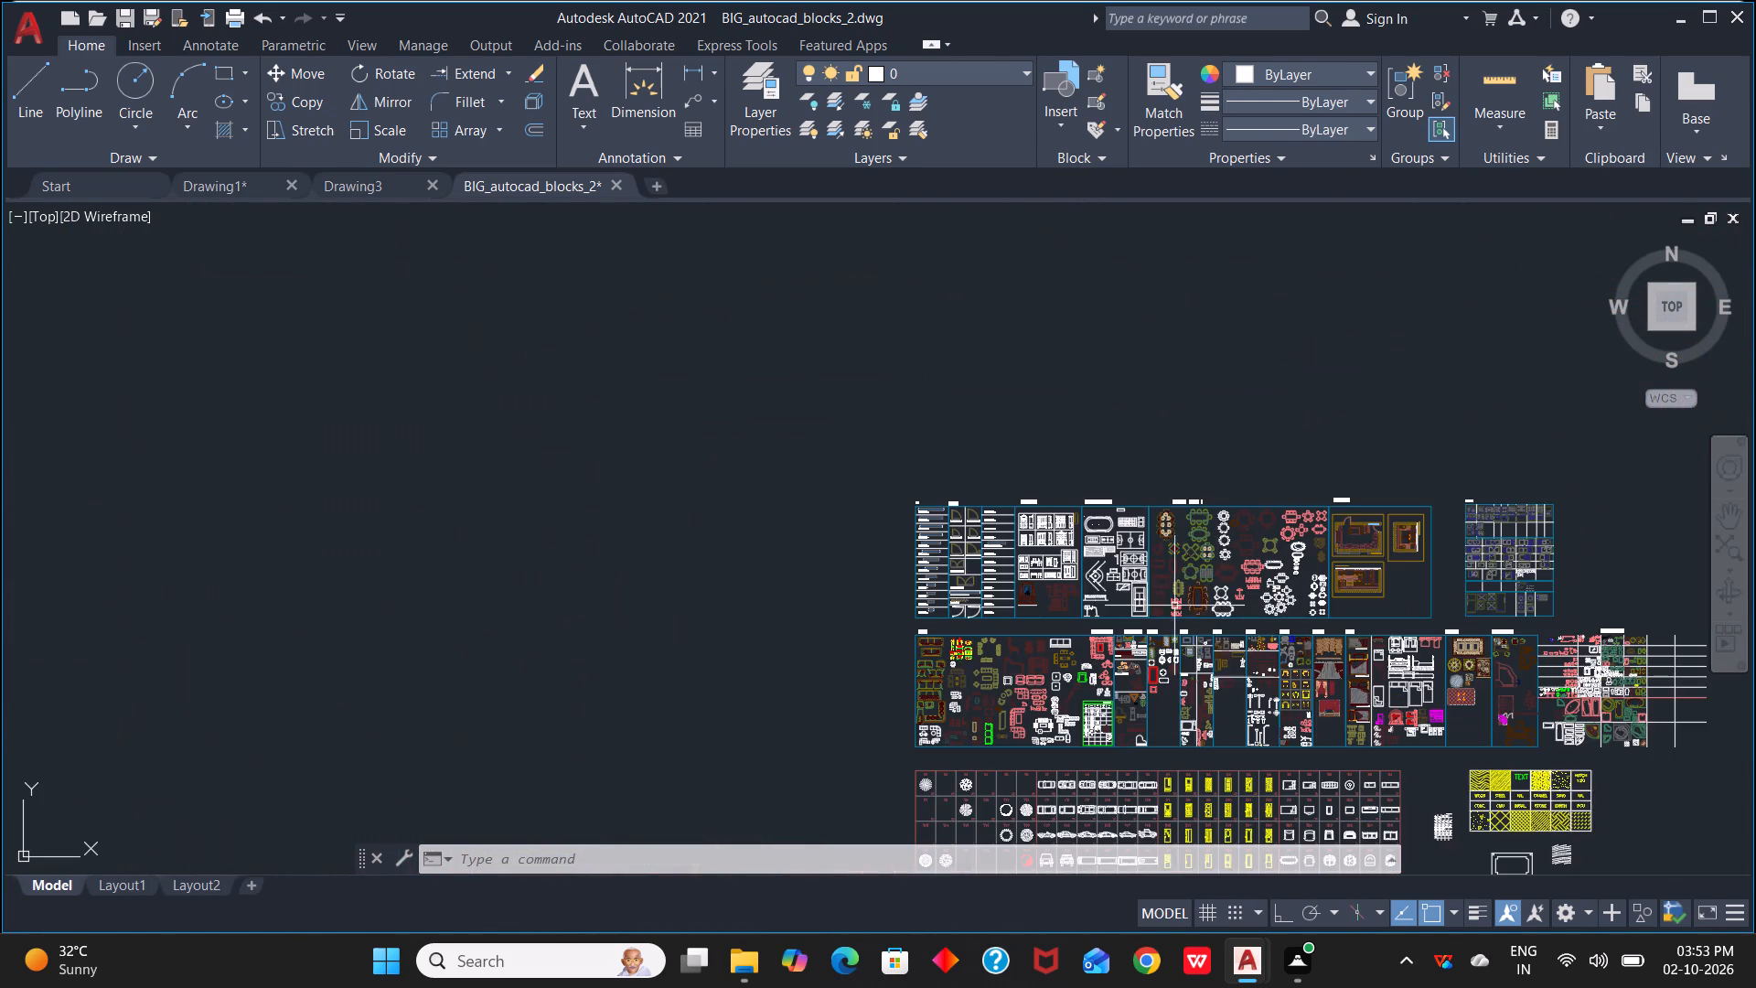
Examine the lower part of the Arcon Library grid, including the plumbing, people, lamp and furniture blocks.
middle_click_drag(1125, 599, 765, 440)
scroll(1072, 632, "down", 1)
middle_click_drag(1060, 647, 1080, 403)
scroll(1053, 506, "up", 3)
scroll(941, 604, "up", 1)
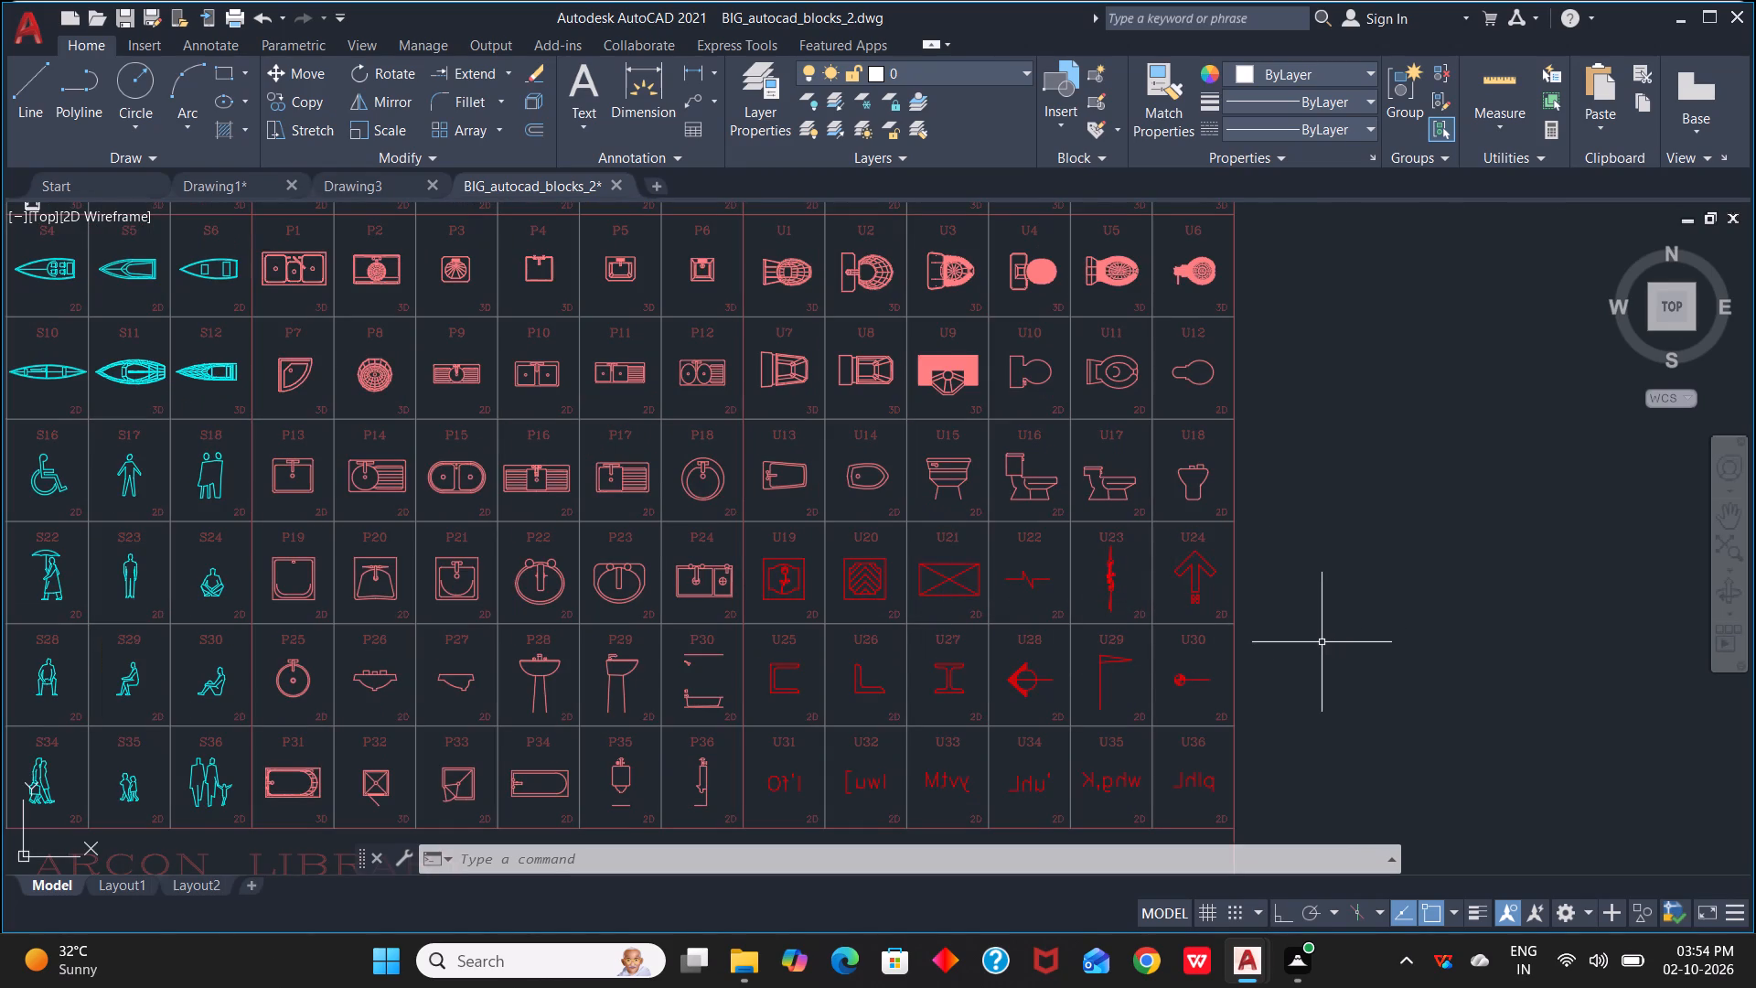
scroll(720, 650, "down", 3)
scroll(333, 639, "up", 5)
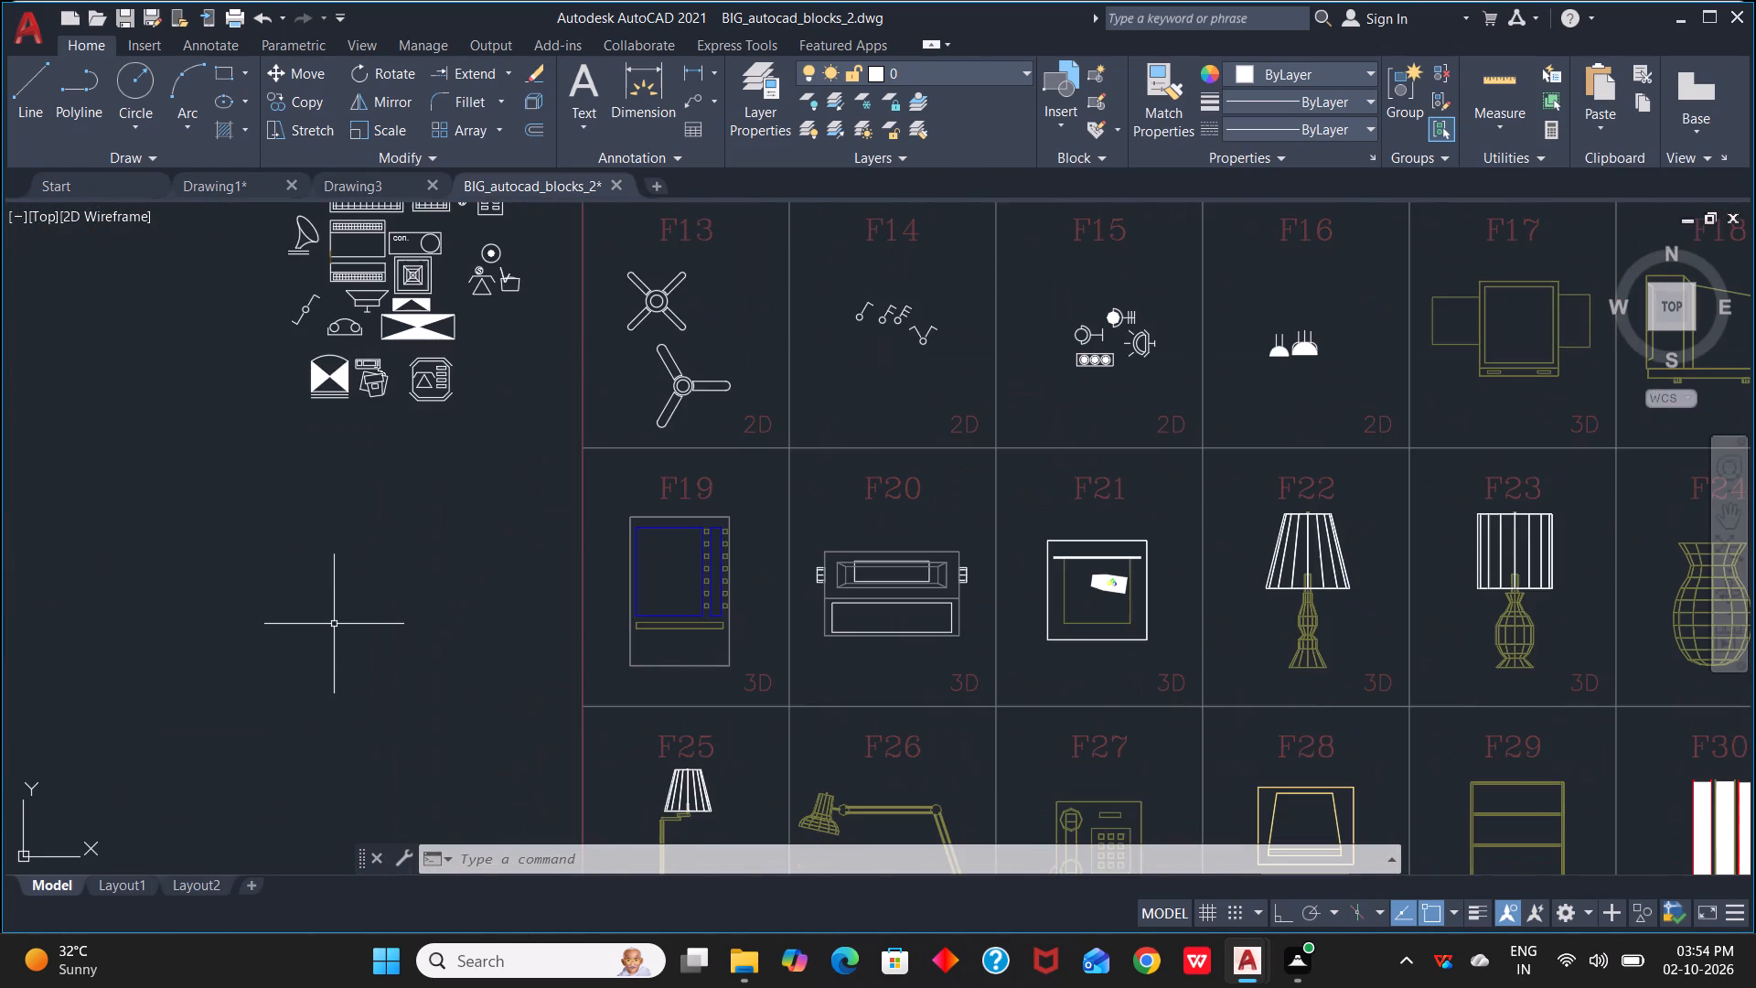
middle_click_drag(376, 568, 480, 738)
scroll(557, 606, "up", 1)
scroll(557, 604, "down", 3)
Create a new blank drawing alongside the block library.
left_click(654, 176)
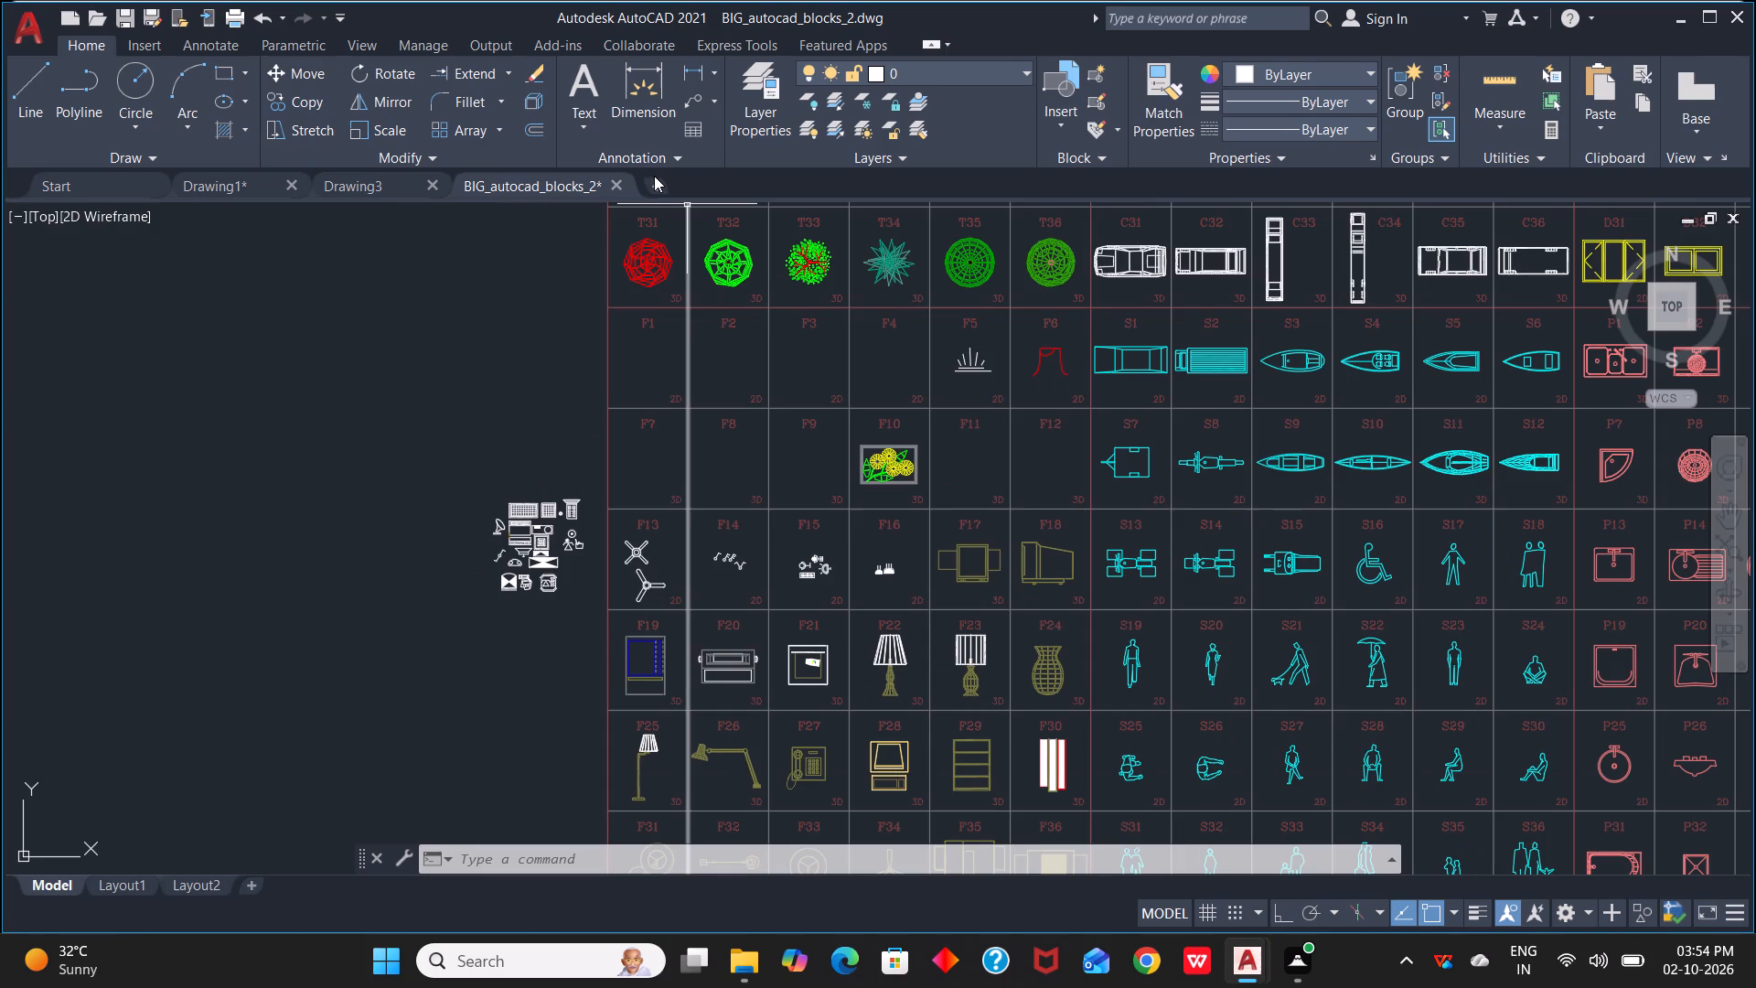
left_click(655, 178)
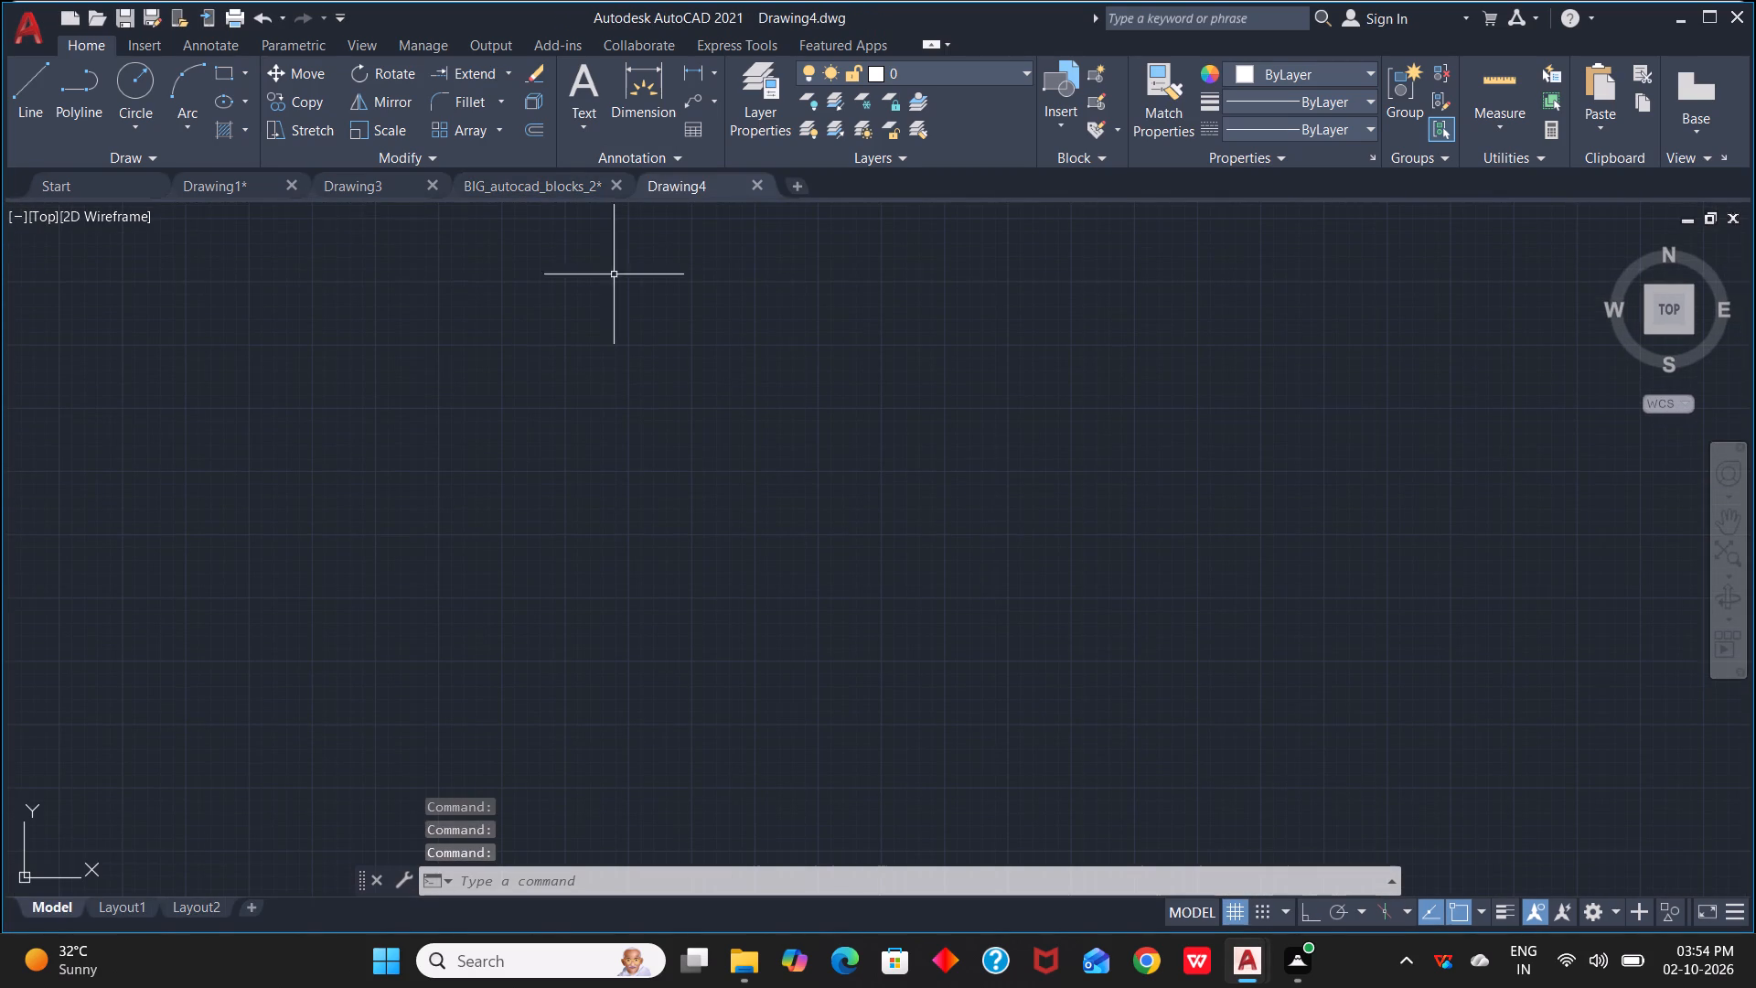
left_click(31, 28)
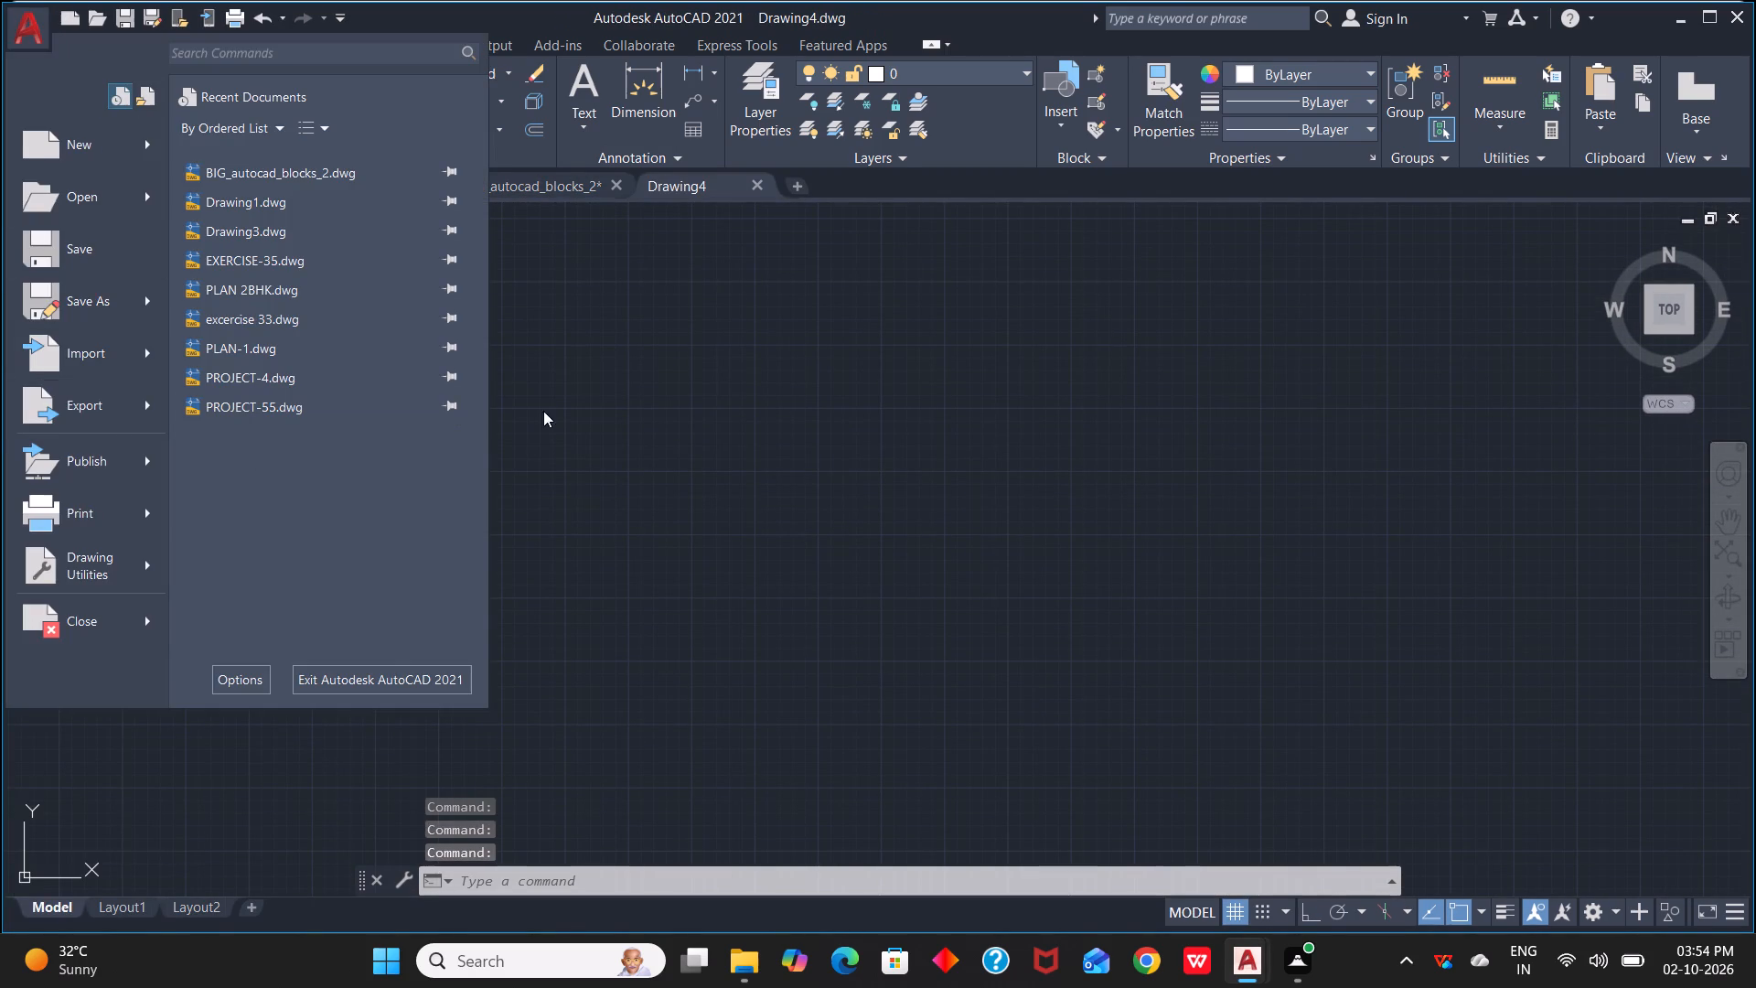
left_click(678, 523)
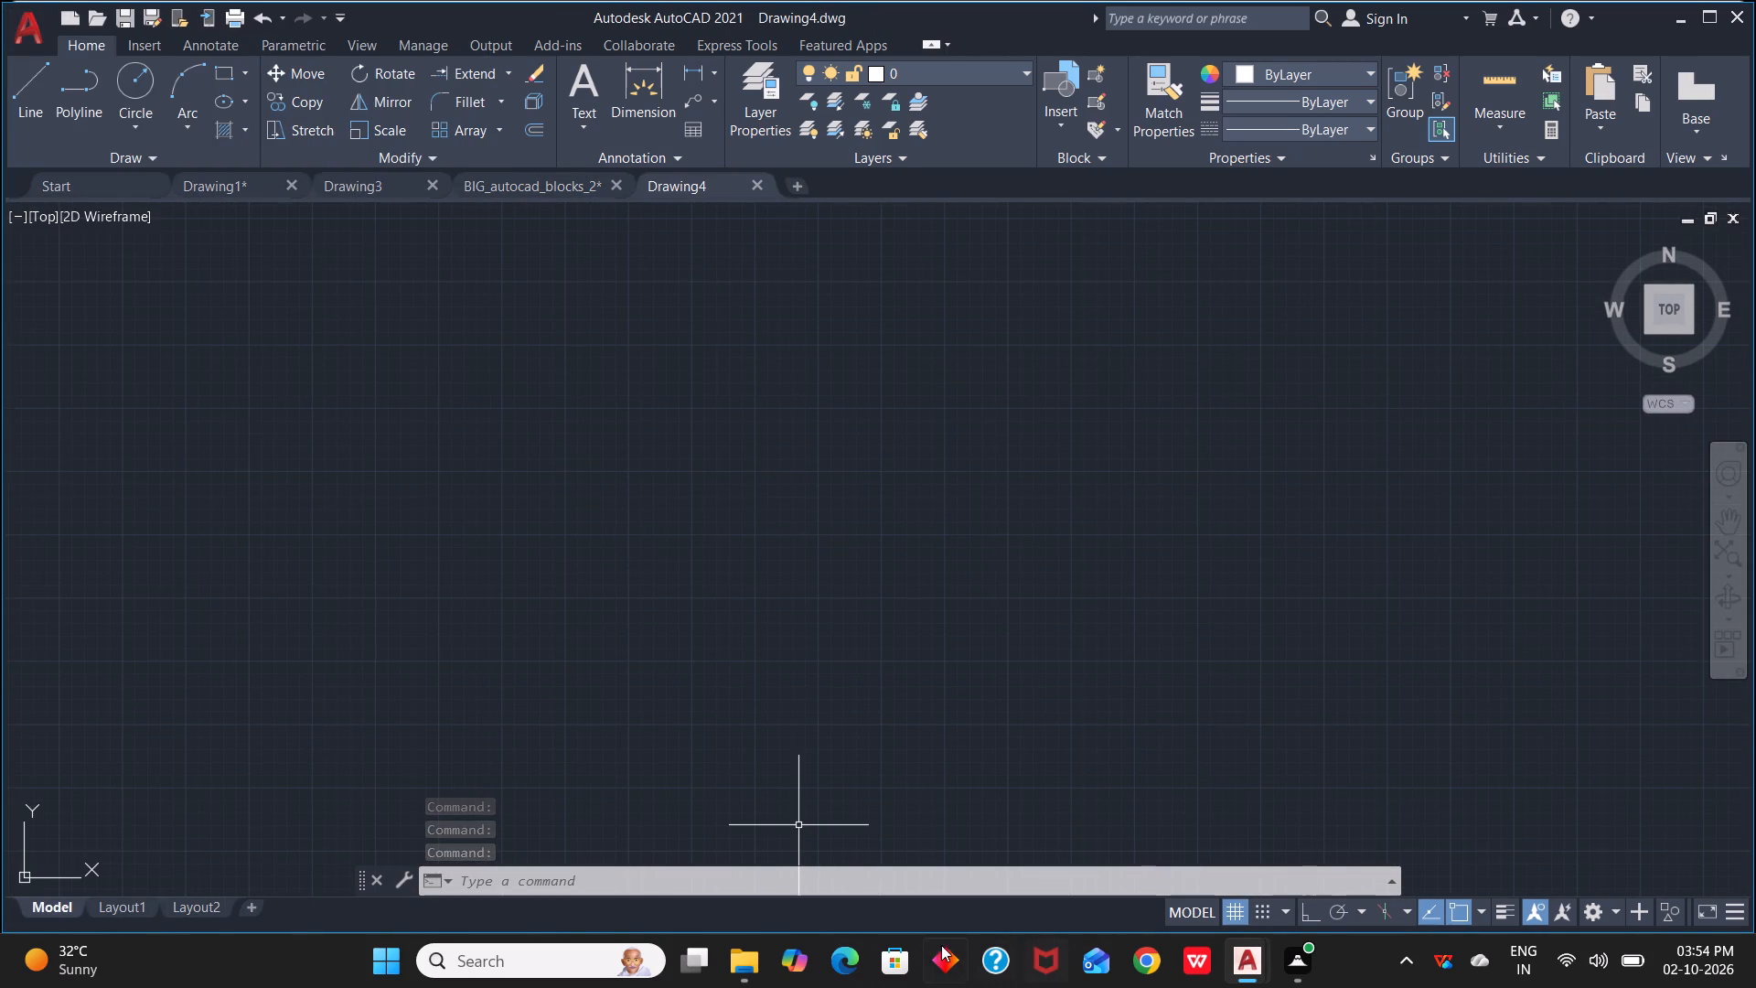
Open the Cushioned_furniture drawing from the Downloads folder in AutoCAD.
left_click(745, 958)
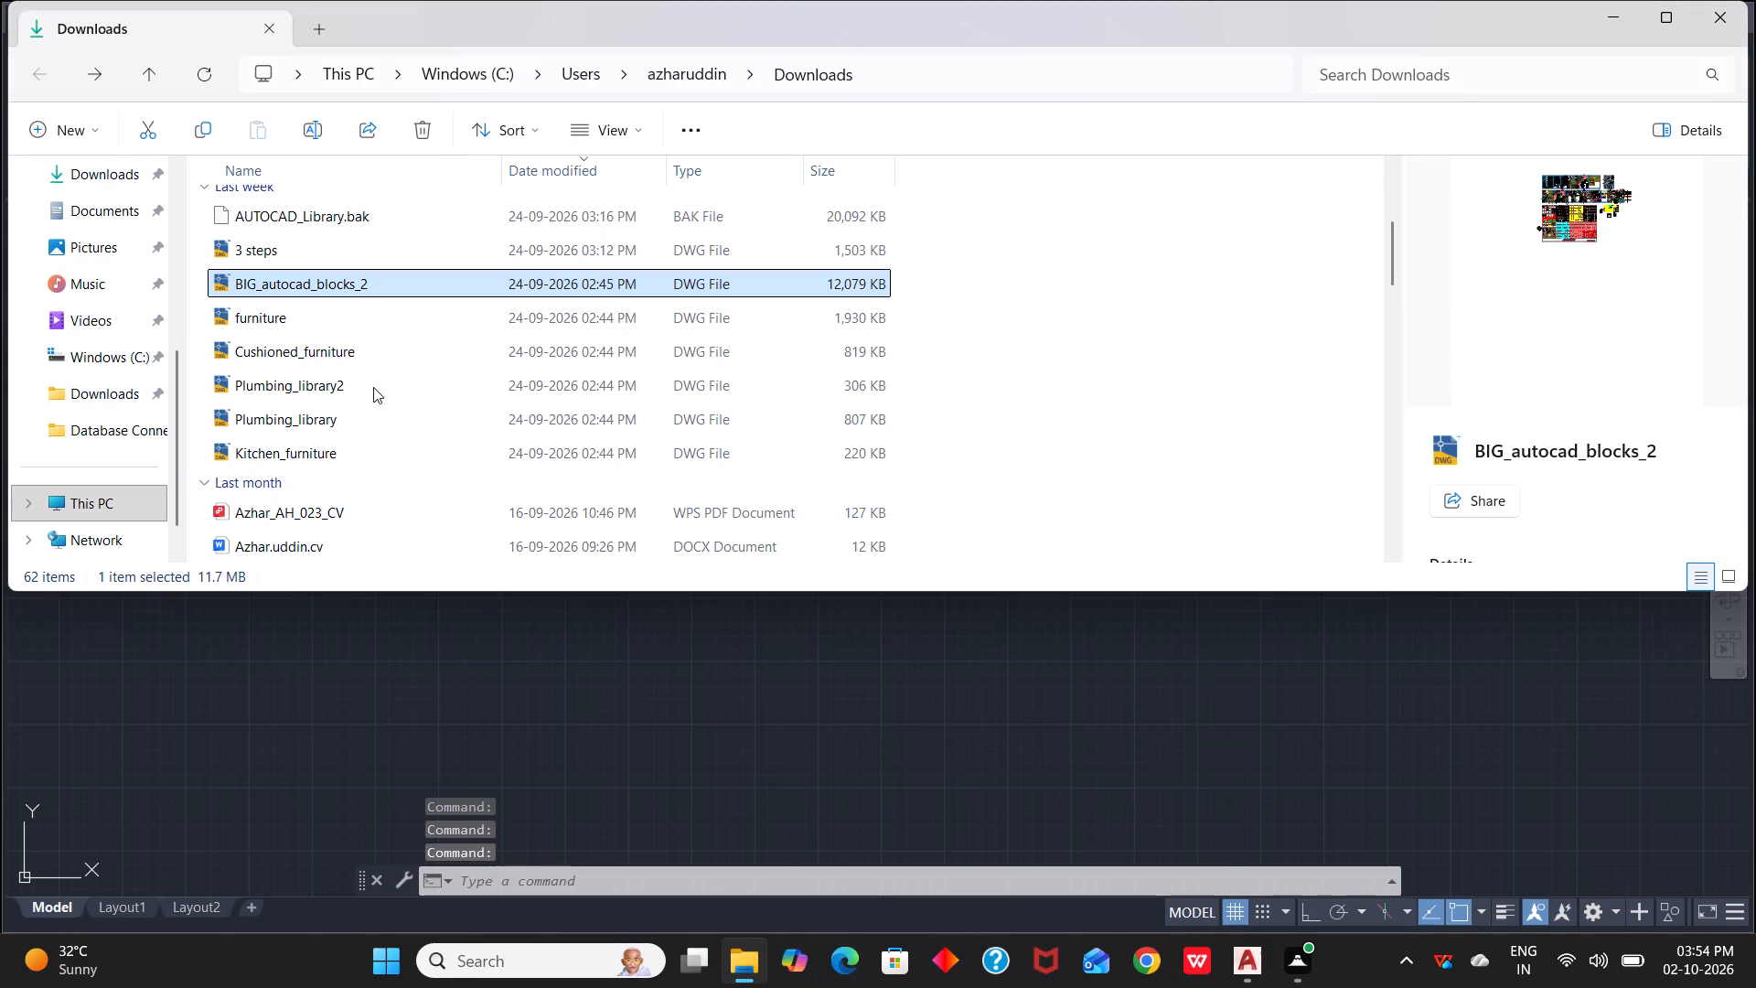
left_click(344, 347)
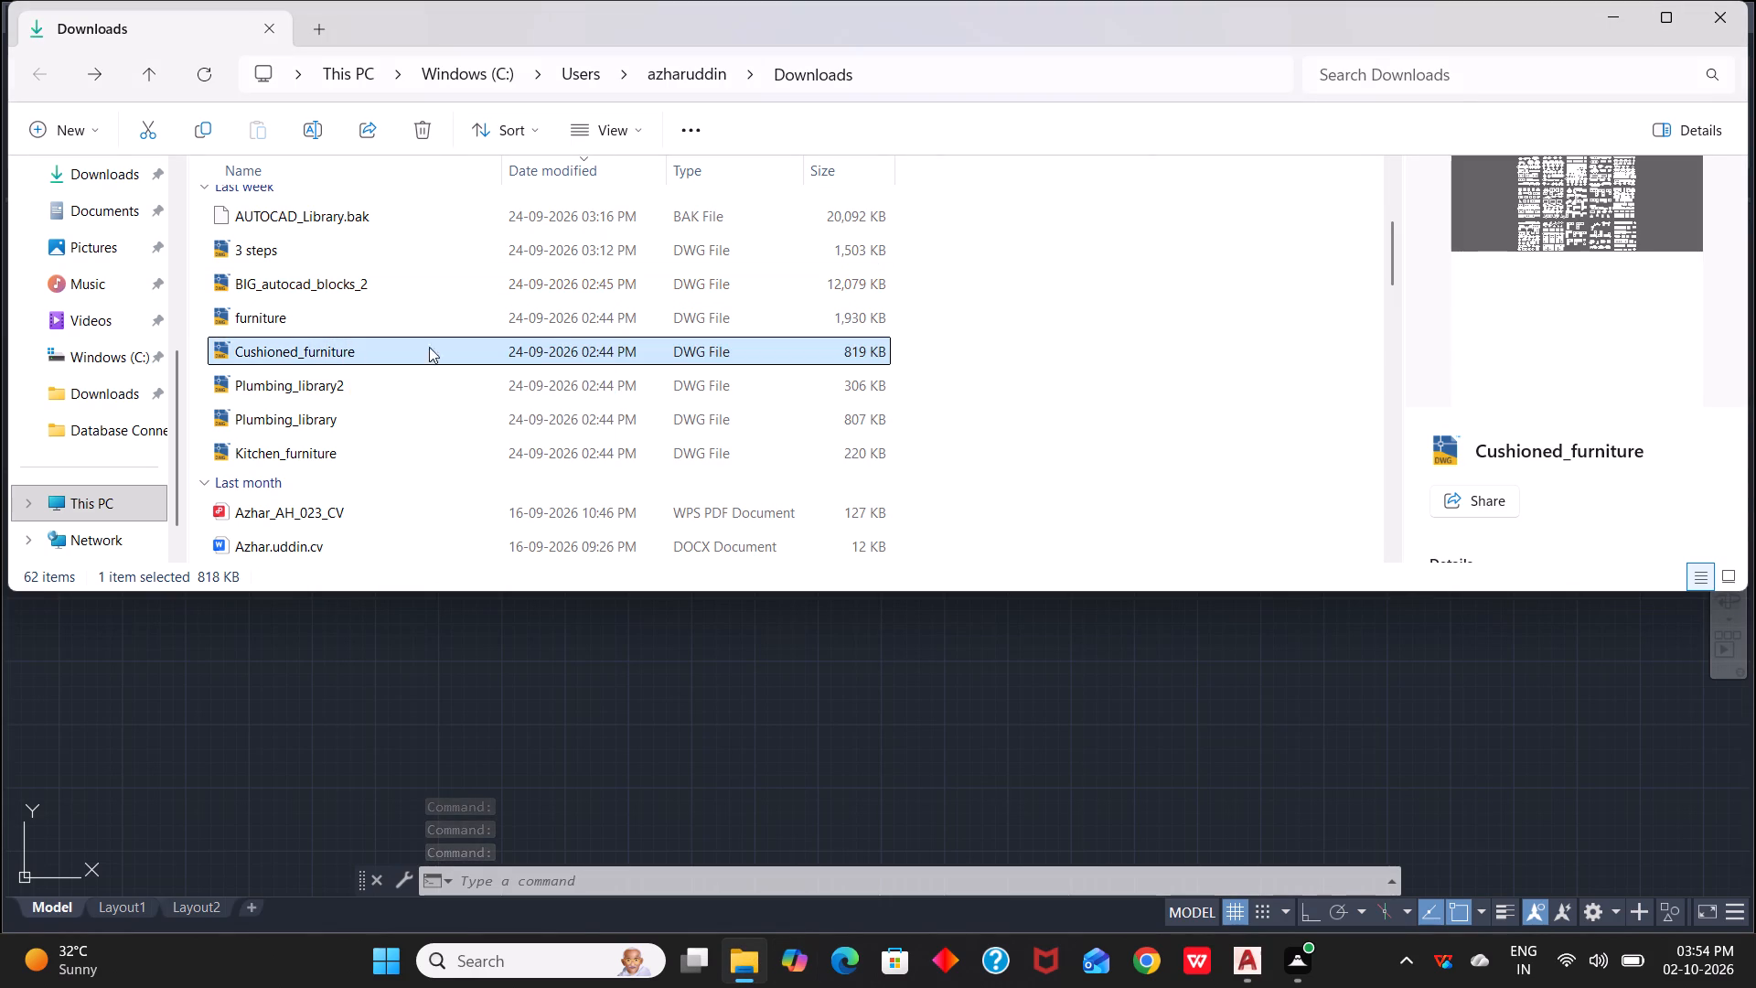
right_click(839, 338)
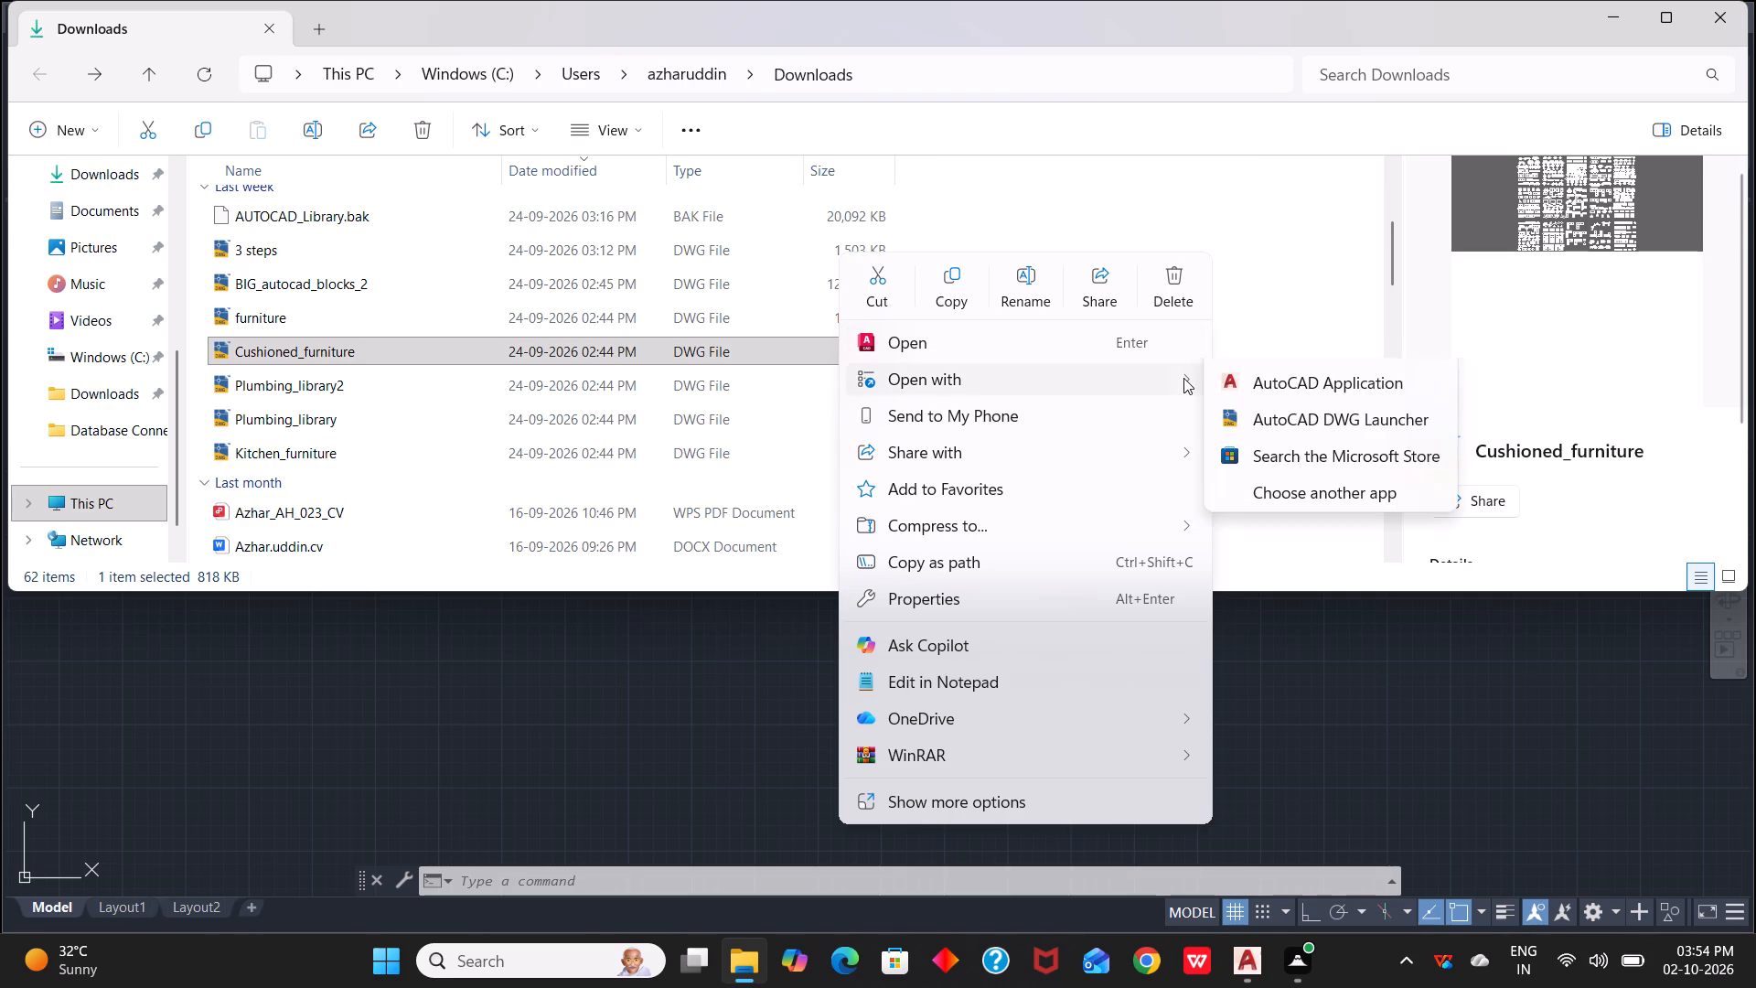
left_click(1283, 416)
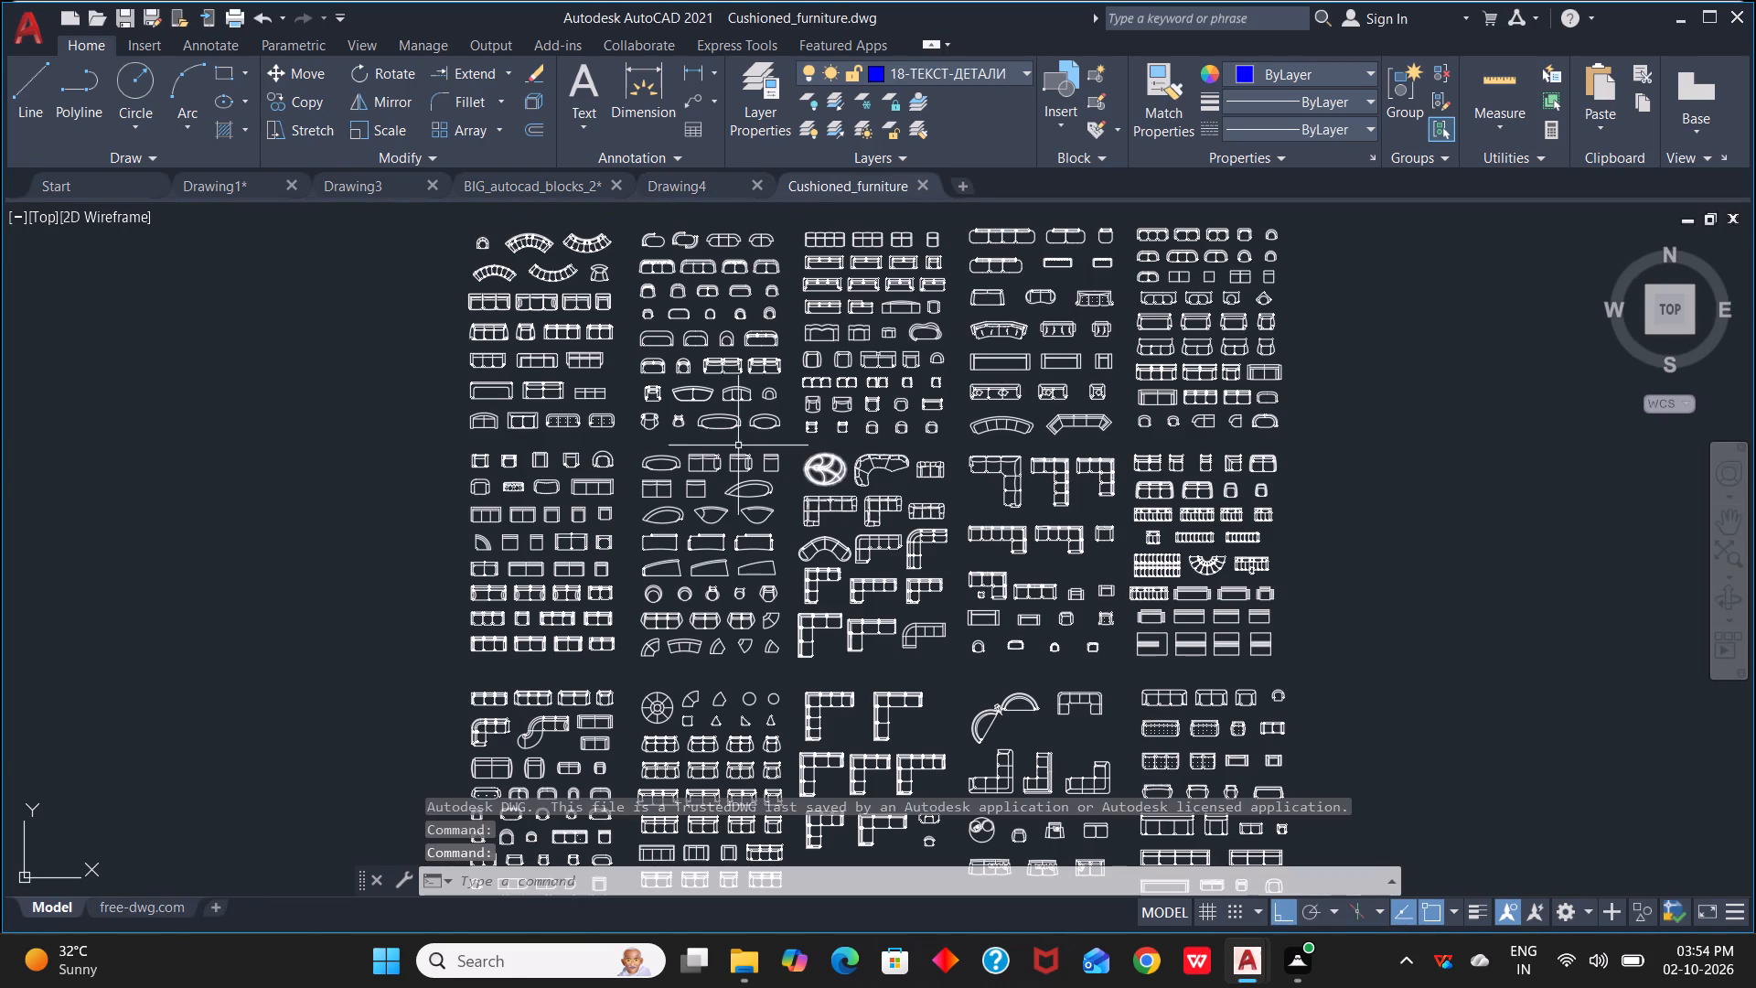
Examine the grid of sofa, armchair and corner seating blocks in the Cushioned_furniture drawing.
scroll(852, 487, "down", 2)
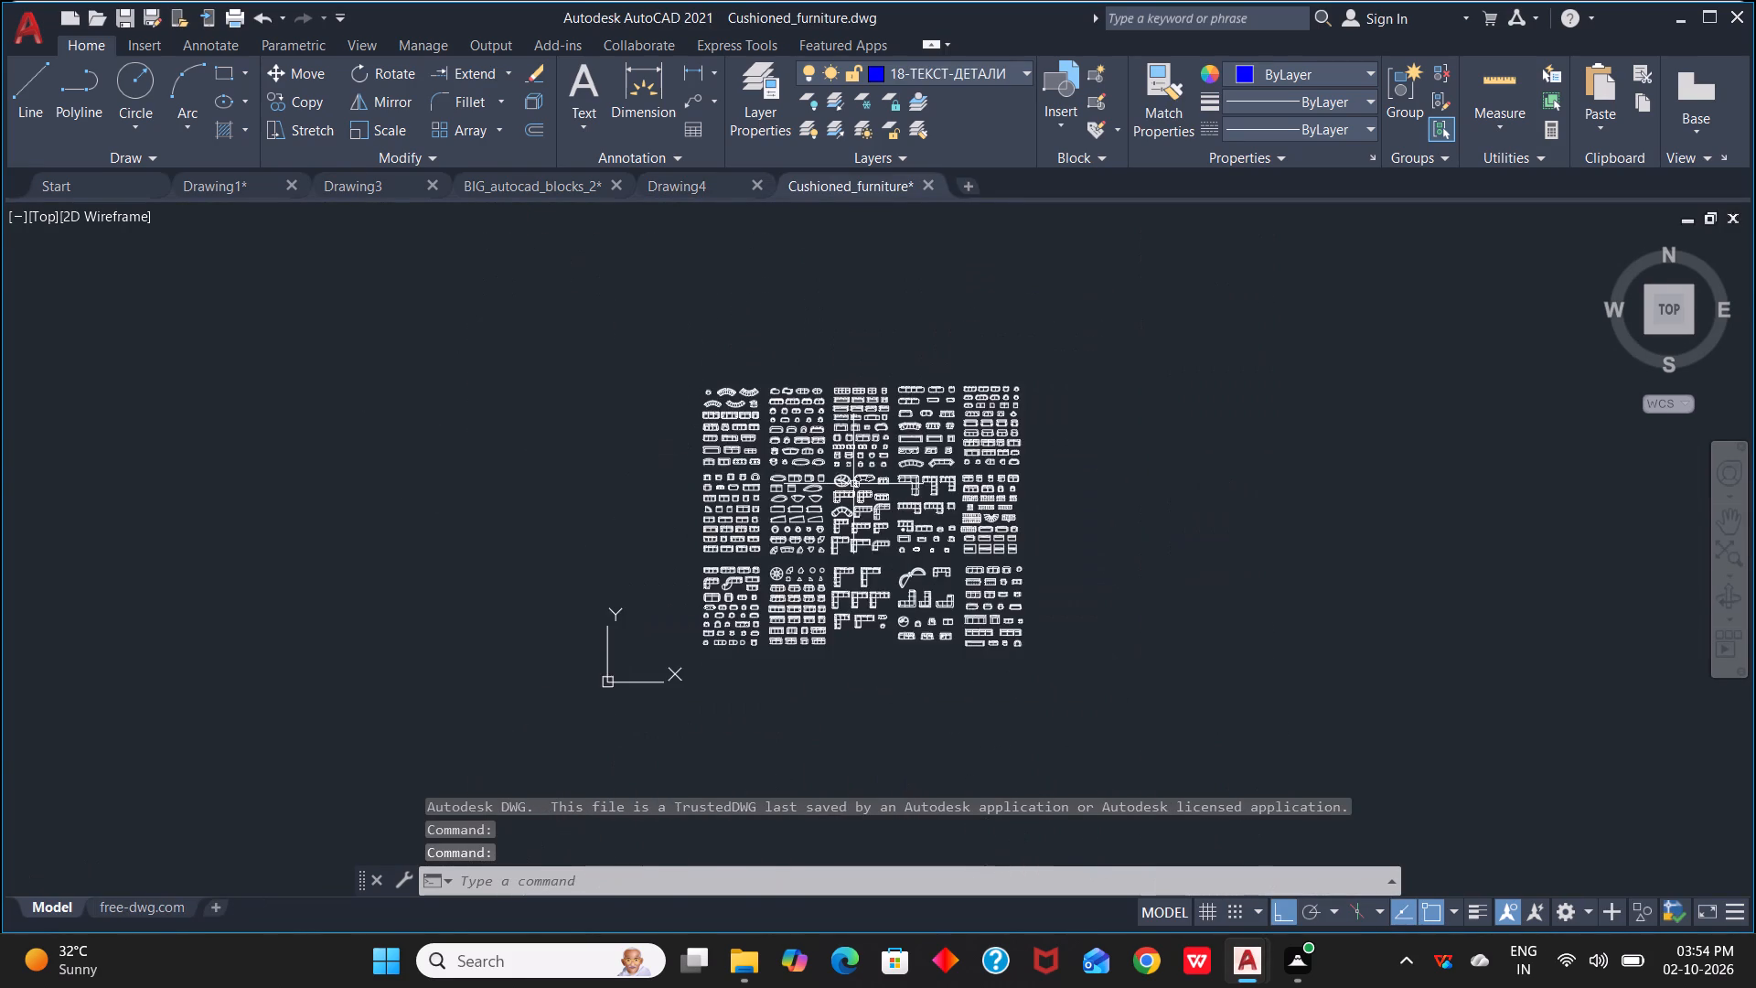
scroll(853, 482, "up", 2)
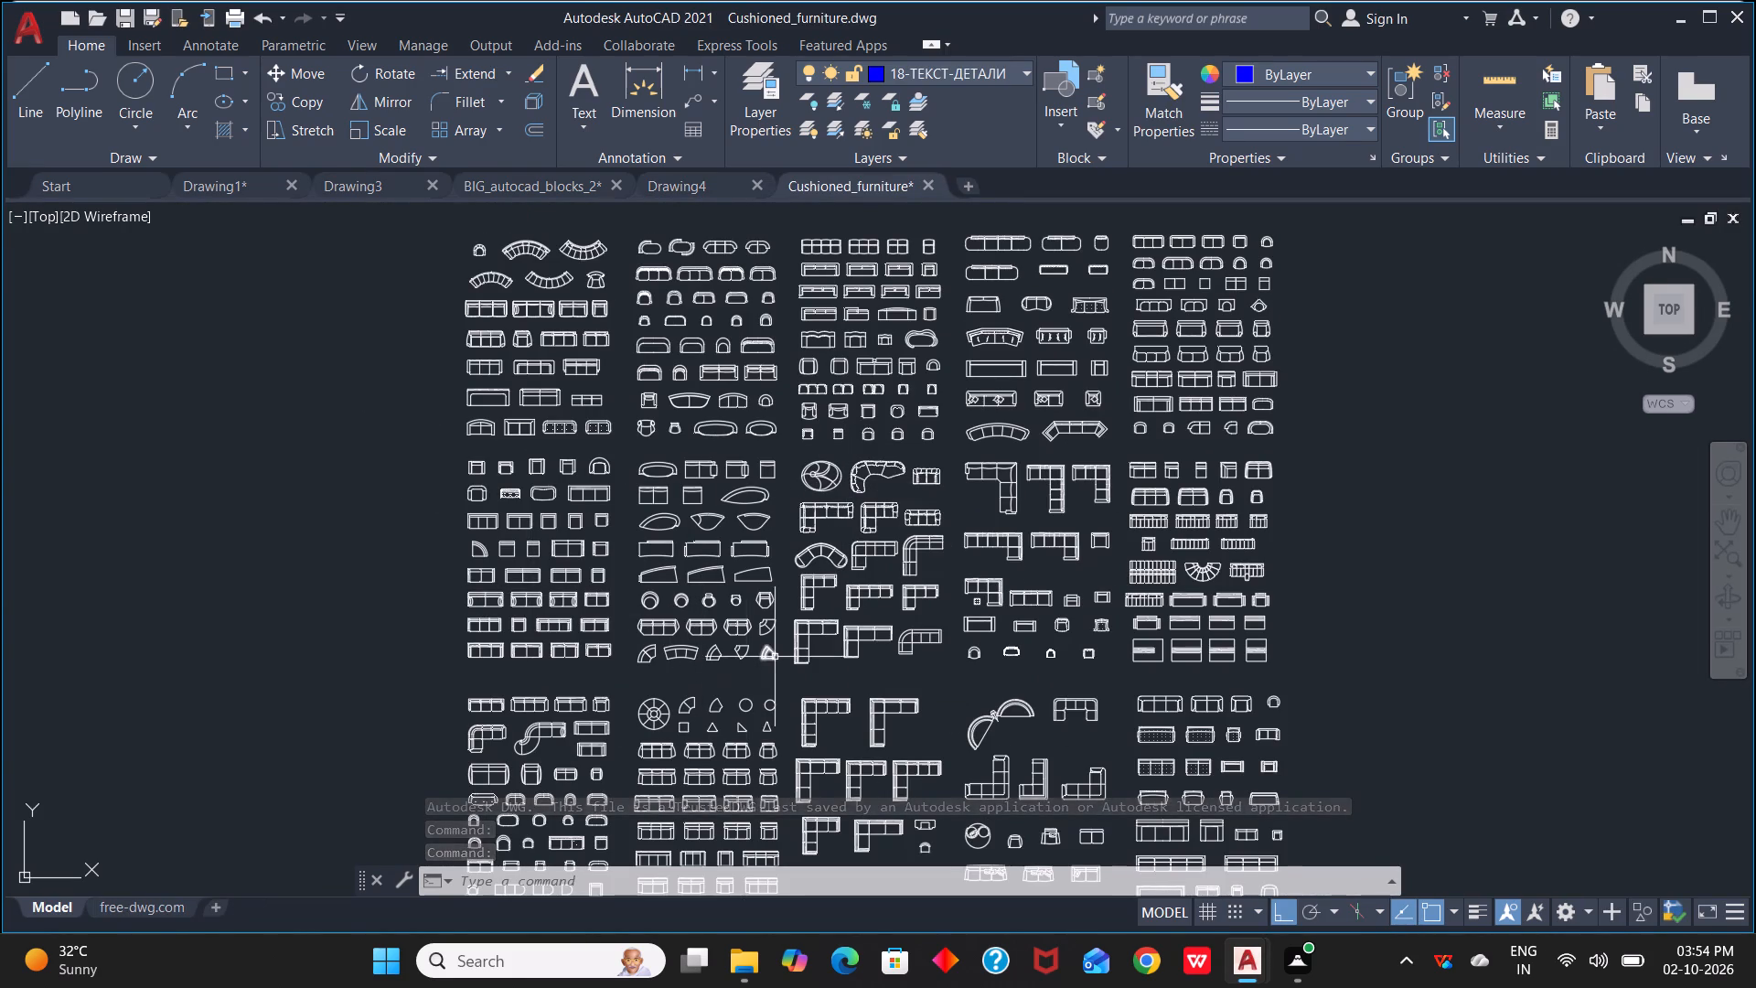
scroll(776, 655, "down", 1)
middle_click_drag(773, 665, 811, 556)
scroll(931, 673, "up", 2)
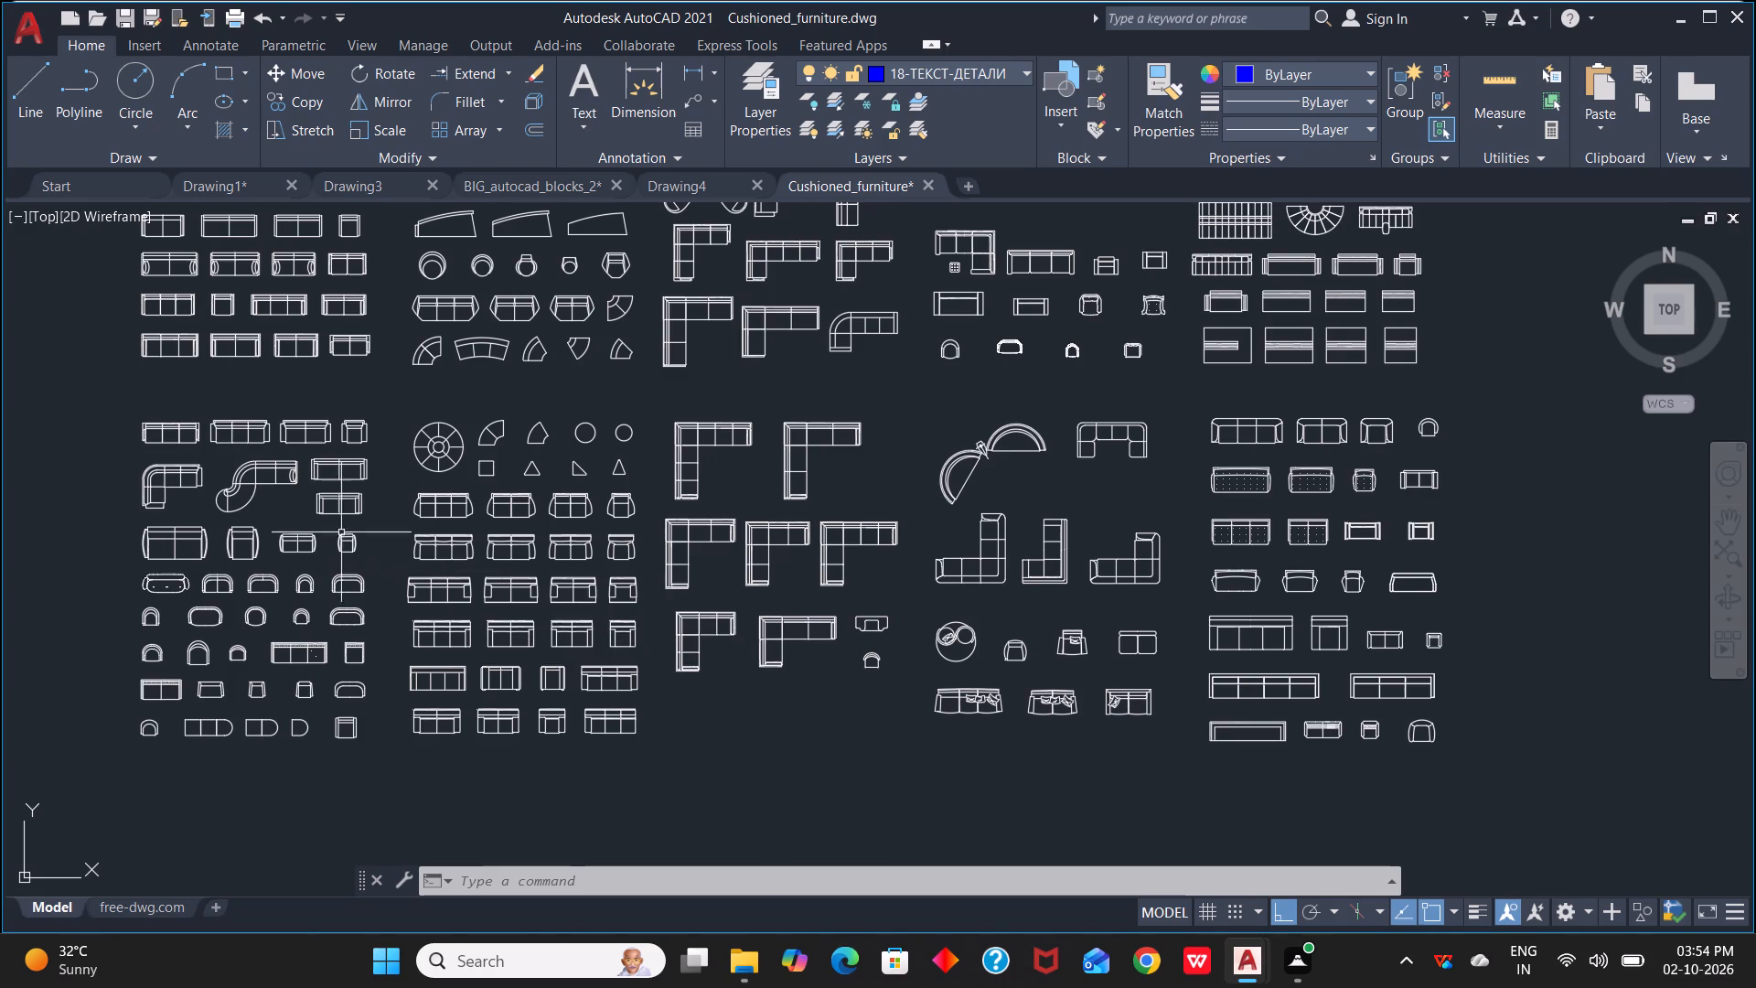
scroll(338, 526, "down", 2)
middle_click_drag(347, 509, 715, 627)
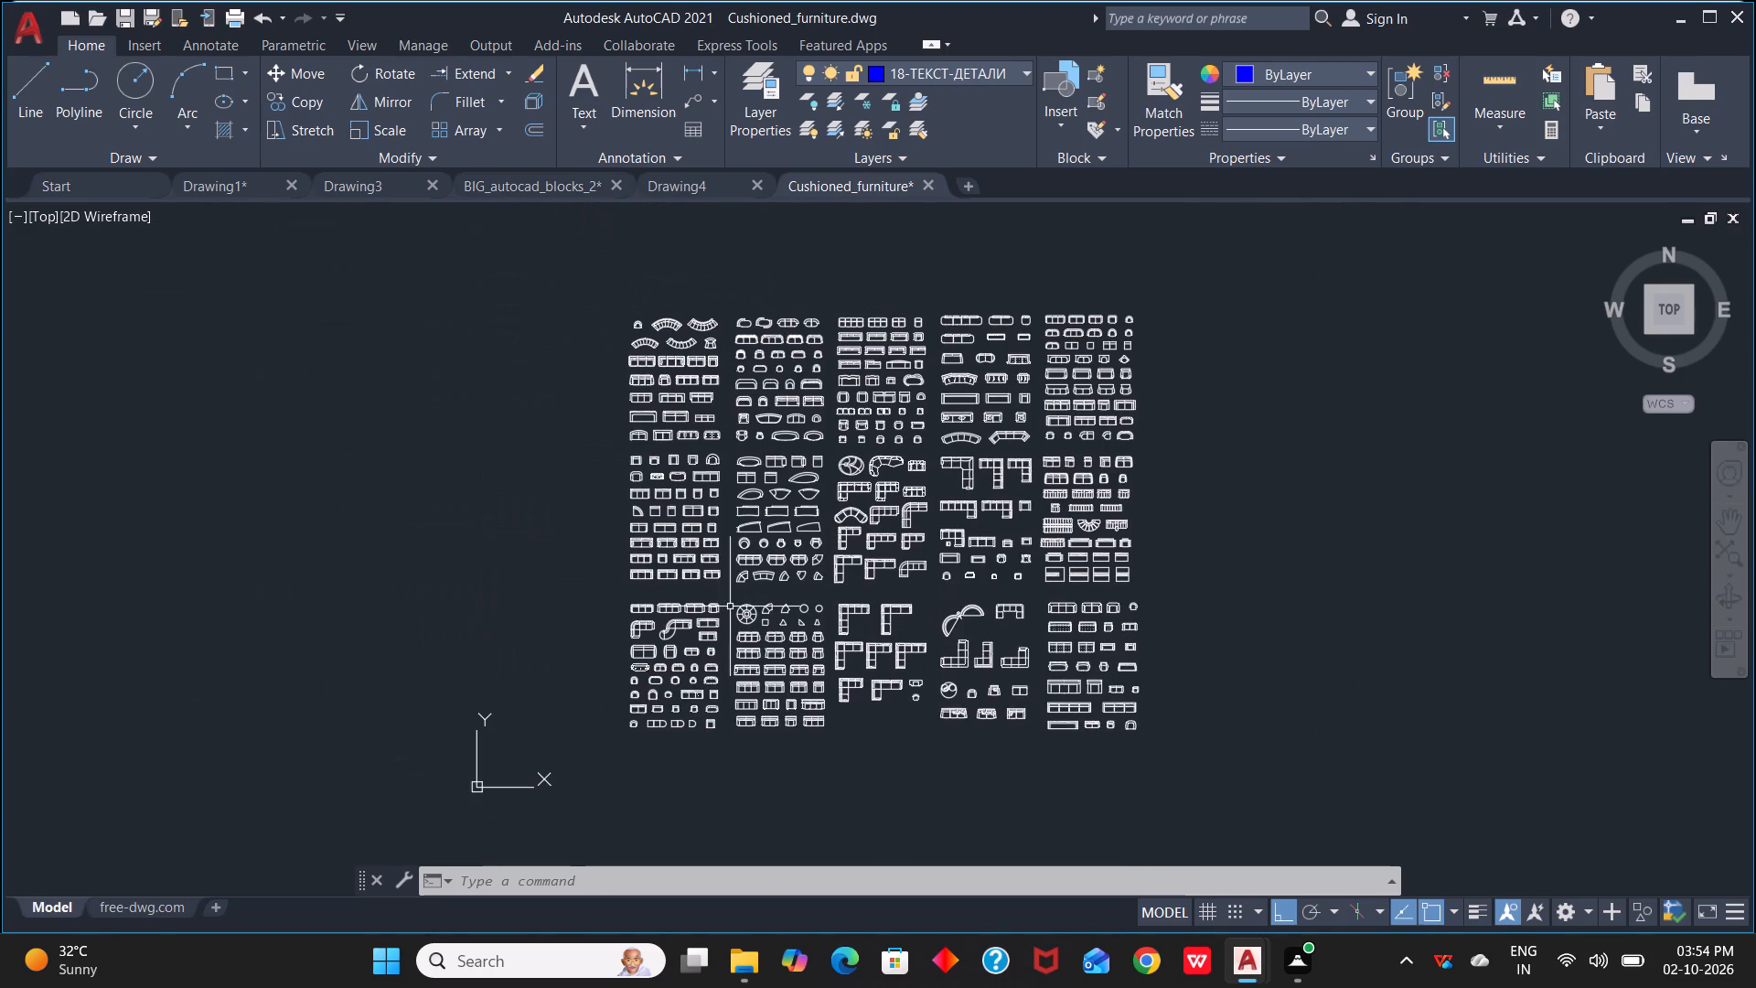
Close Drawing3.
left_click(440, 184)
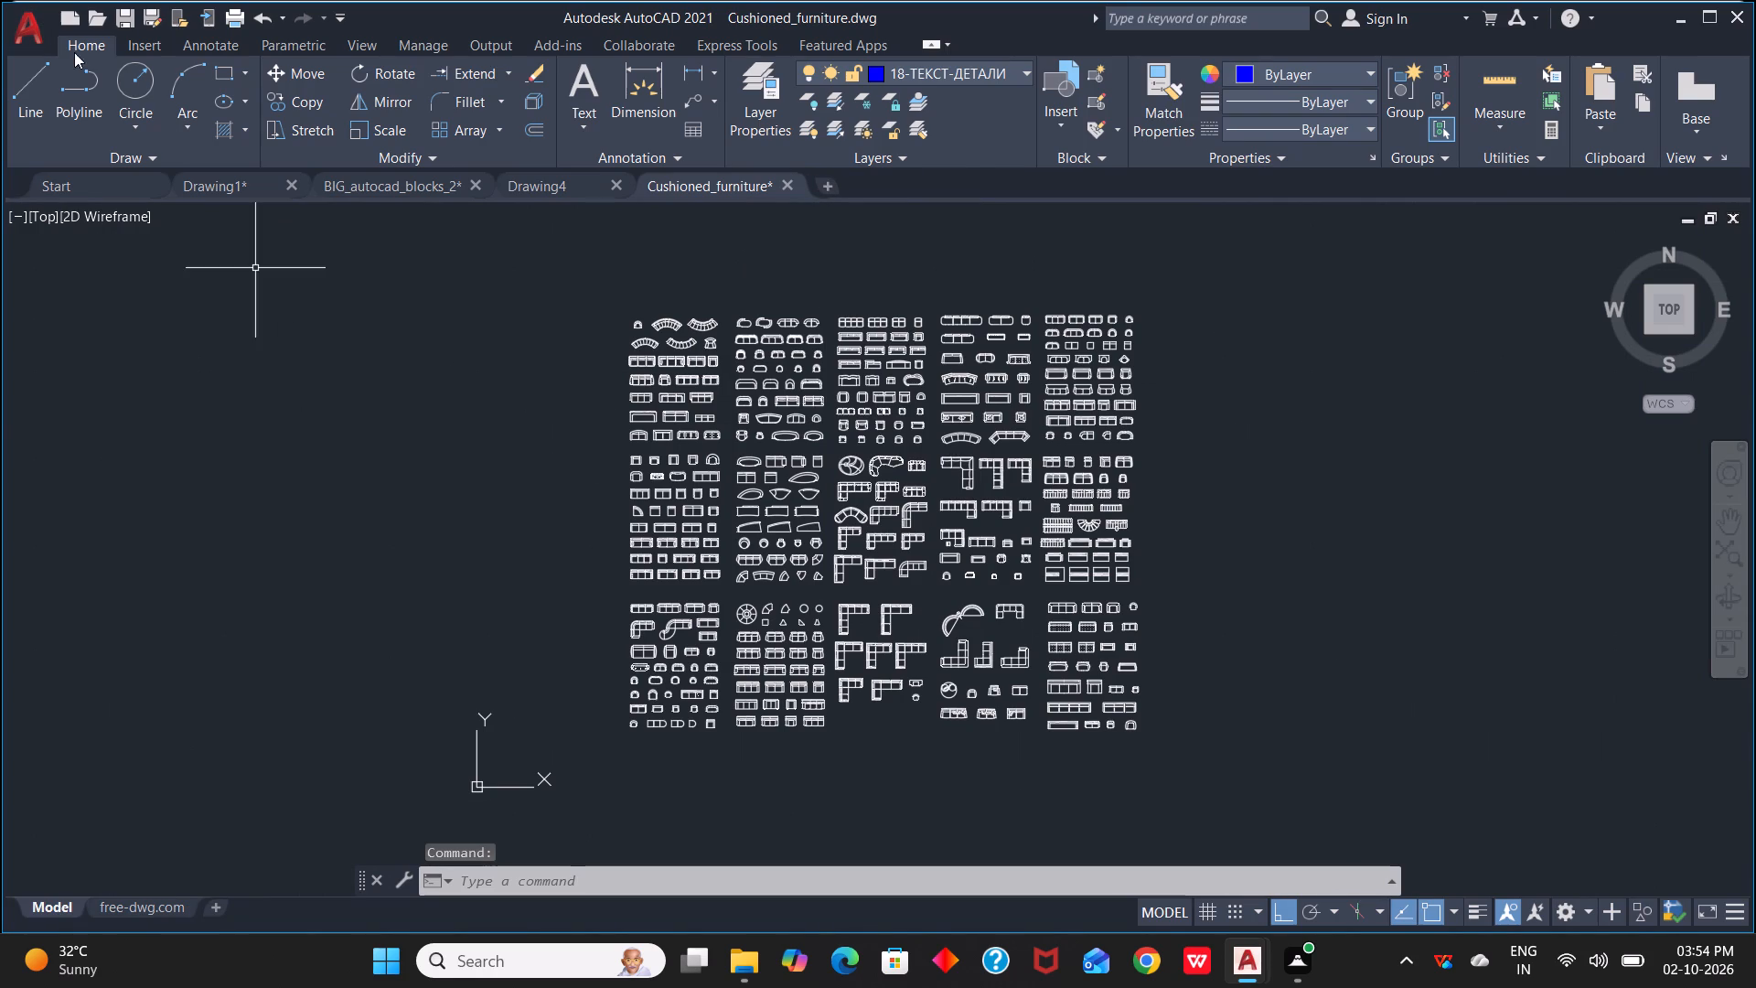
Open the furniture drawing from the Downloads folder in AutoCAD, continuing despite its foreign DWG origin and older AEC objects.
left_click(753, 953)
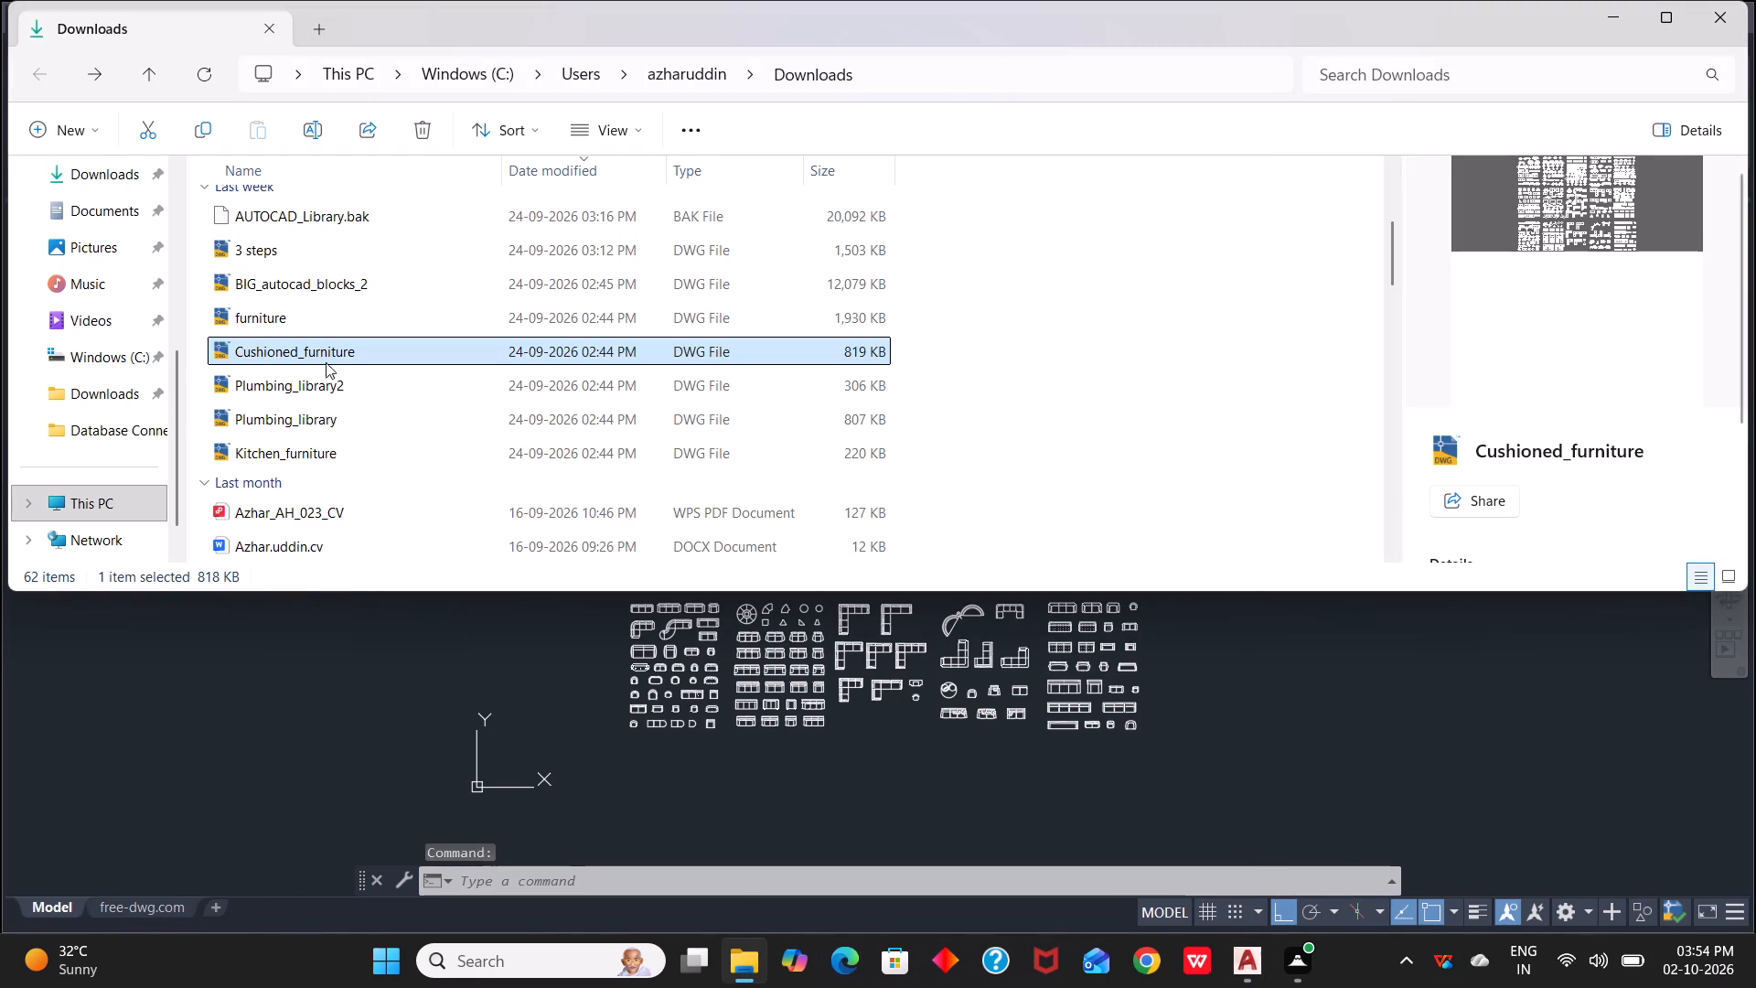
left_click(311, 312)
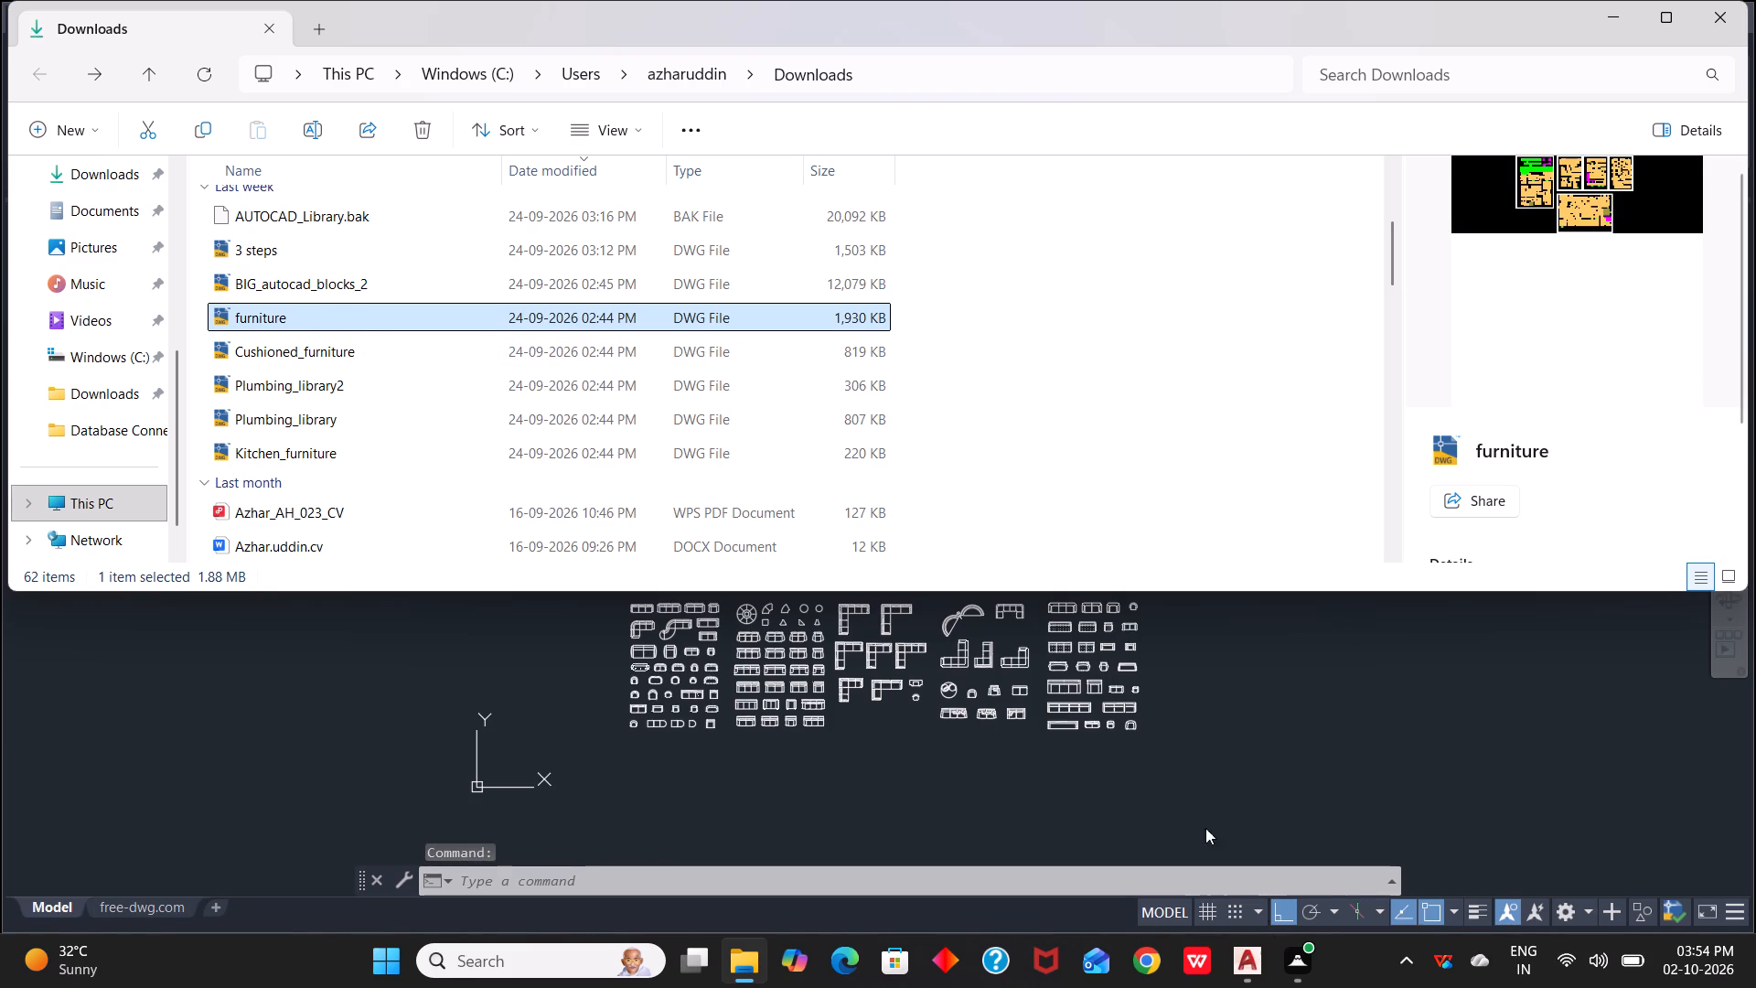
right_click(869, 317)
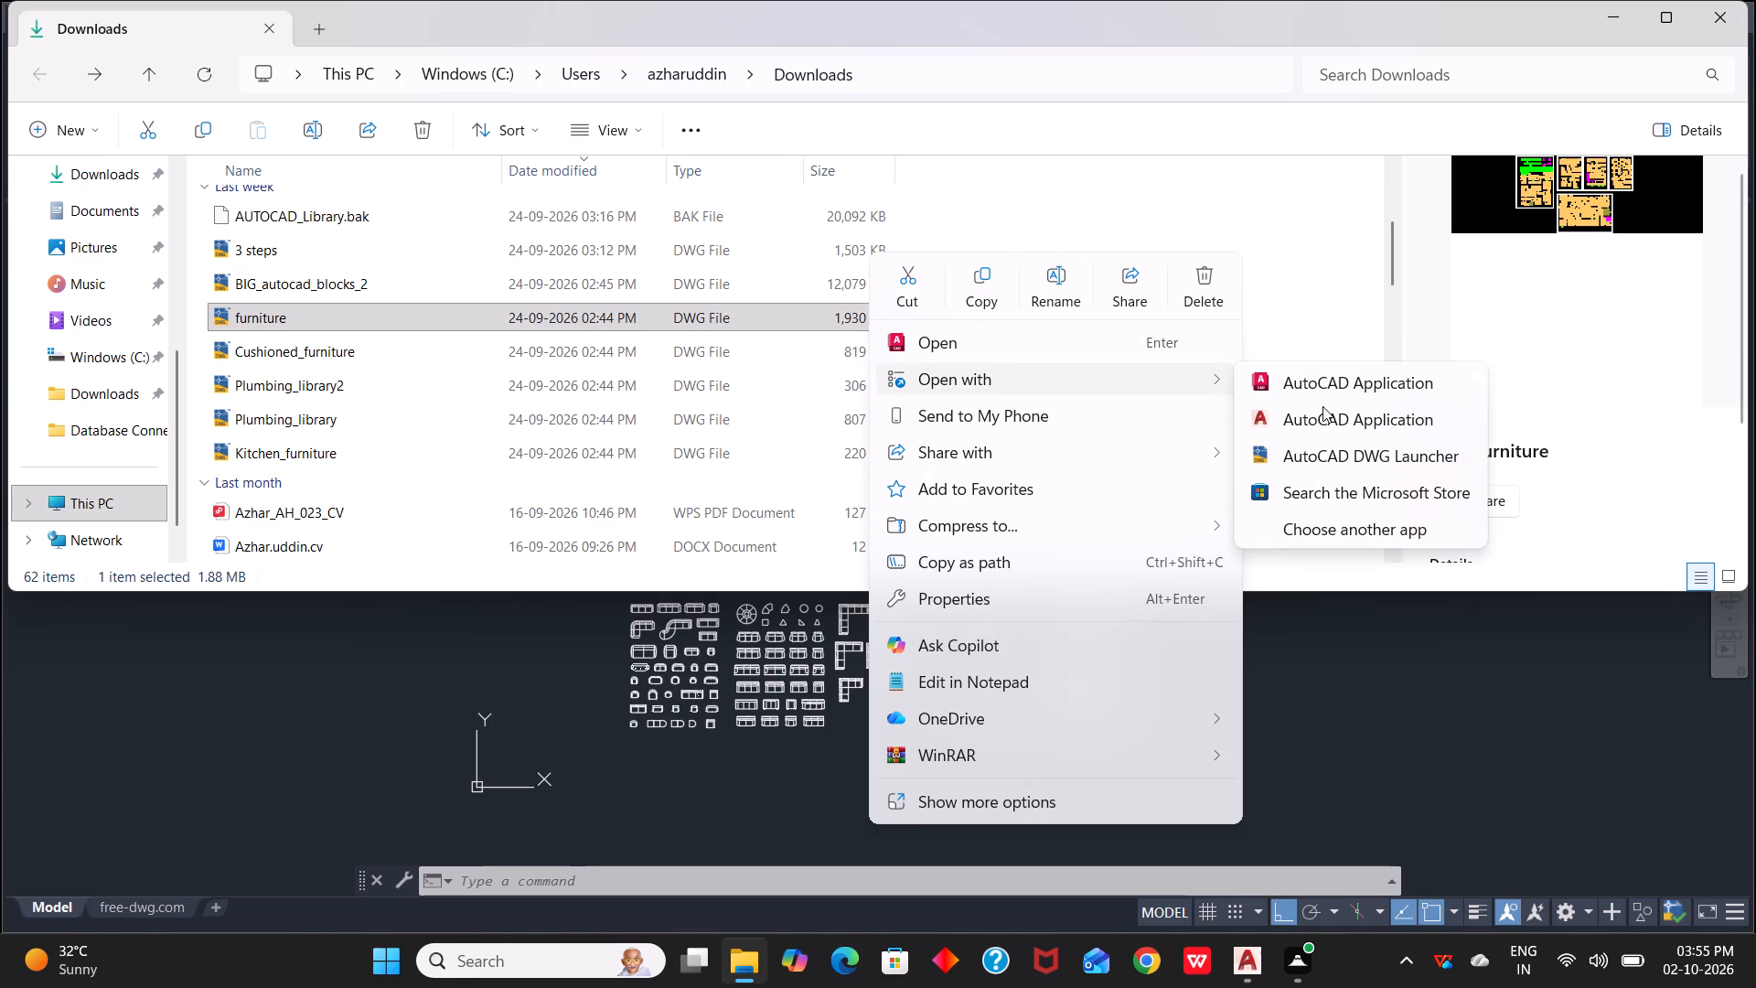
left_click(1326, 422)
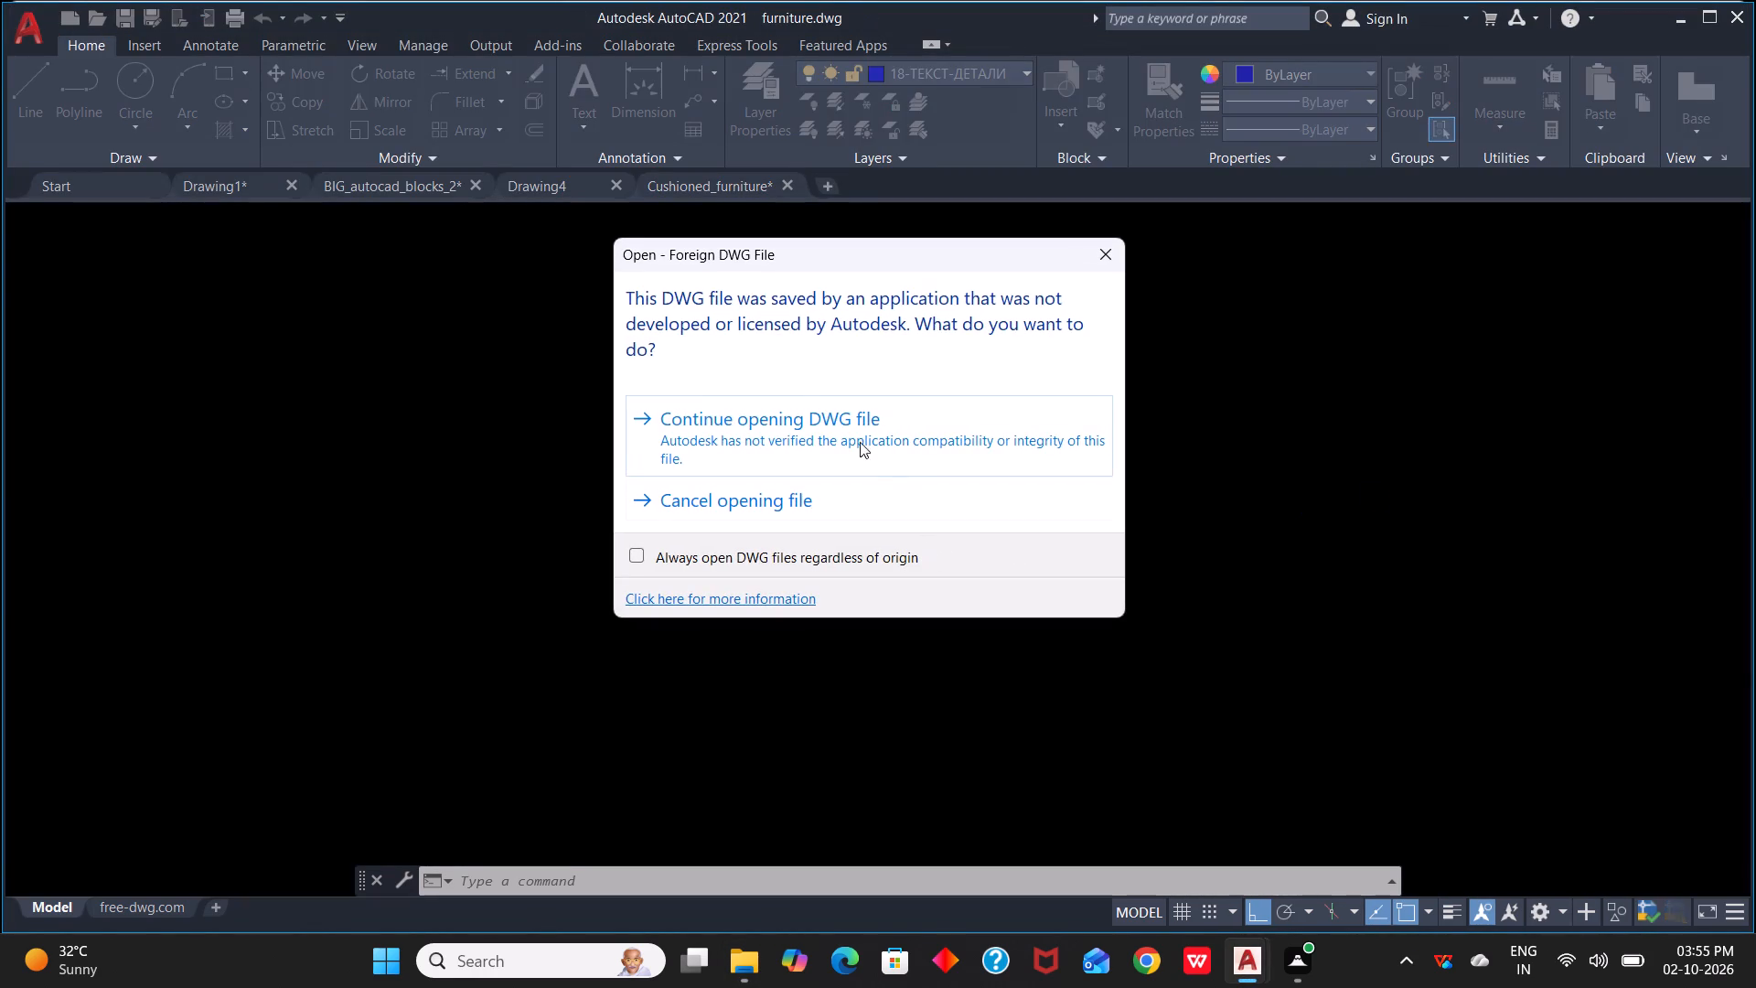
left_click(812, 413)
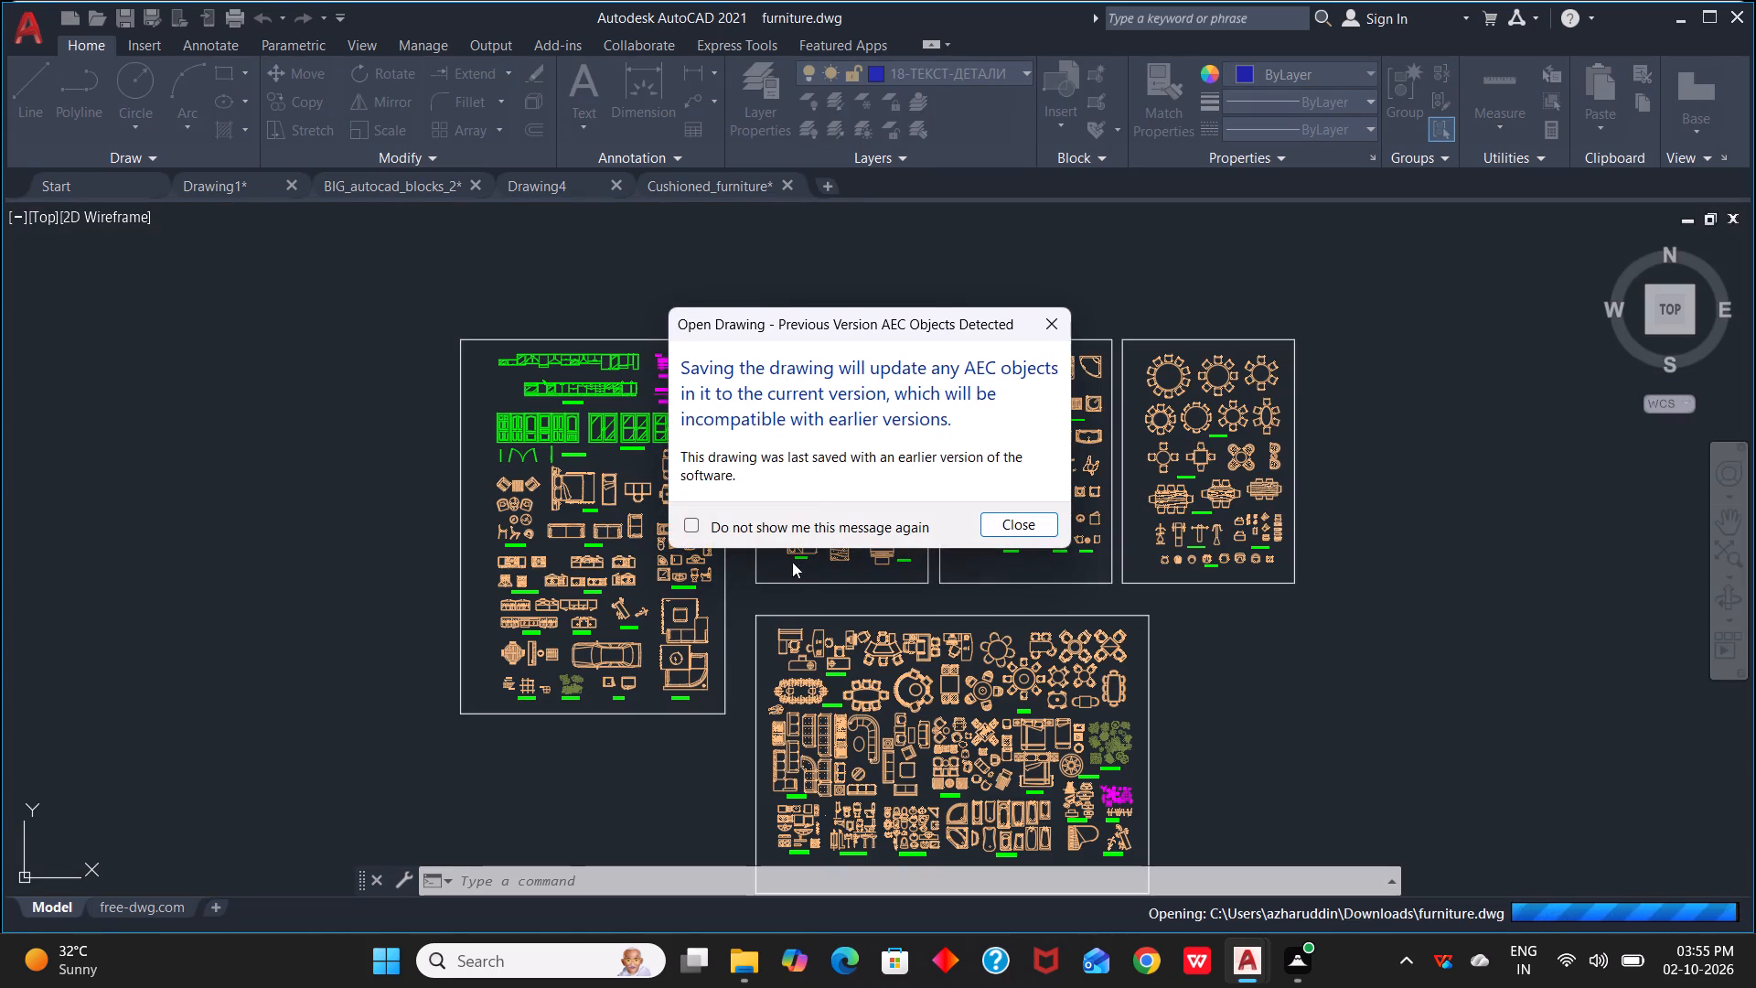
left_click(1059, 315)
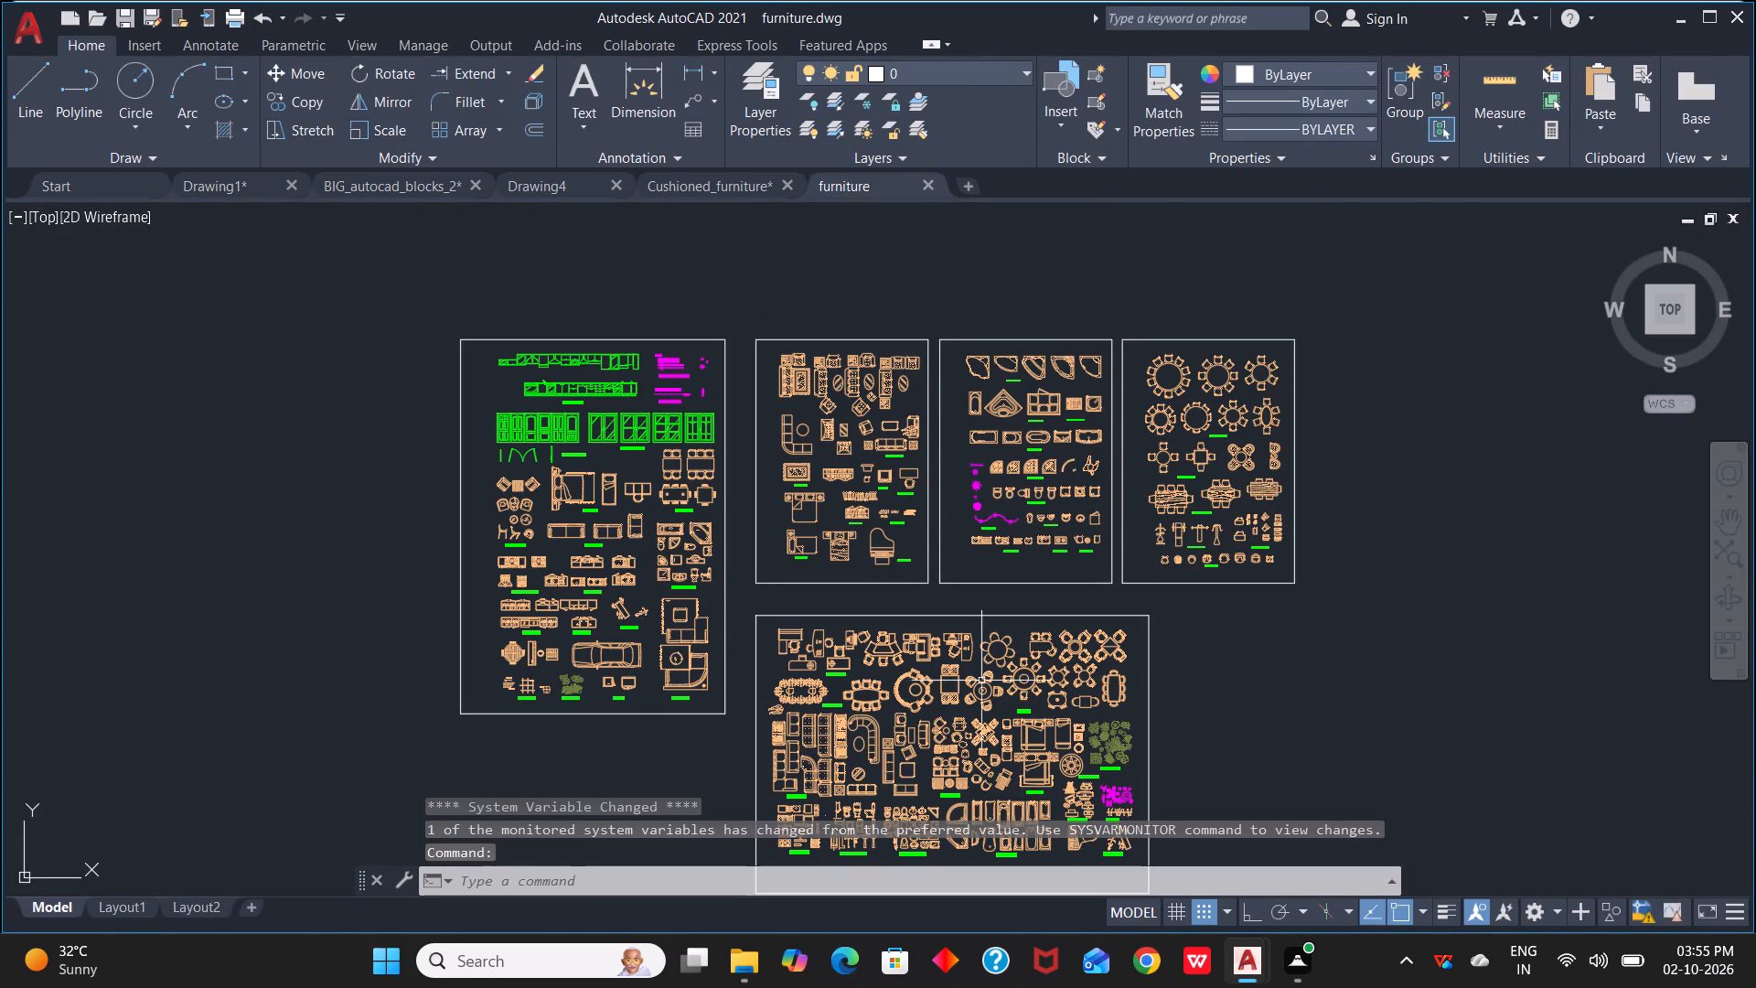
Examine the framed sheets of the furniture drawing, ending at the bed blocks in the large lower sheet.
scroll(978, 667, "up", 3)
scroll(687, 648, "down", 2)
middle_click_drag(503, 644, 673, 602)
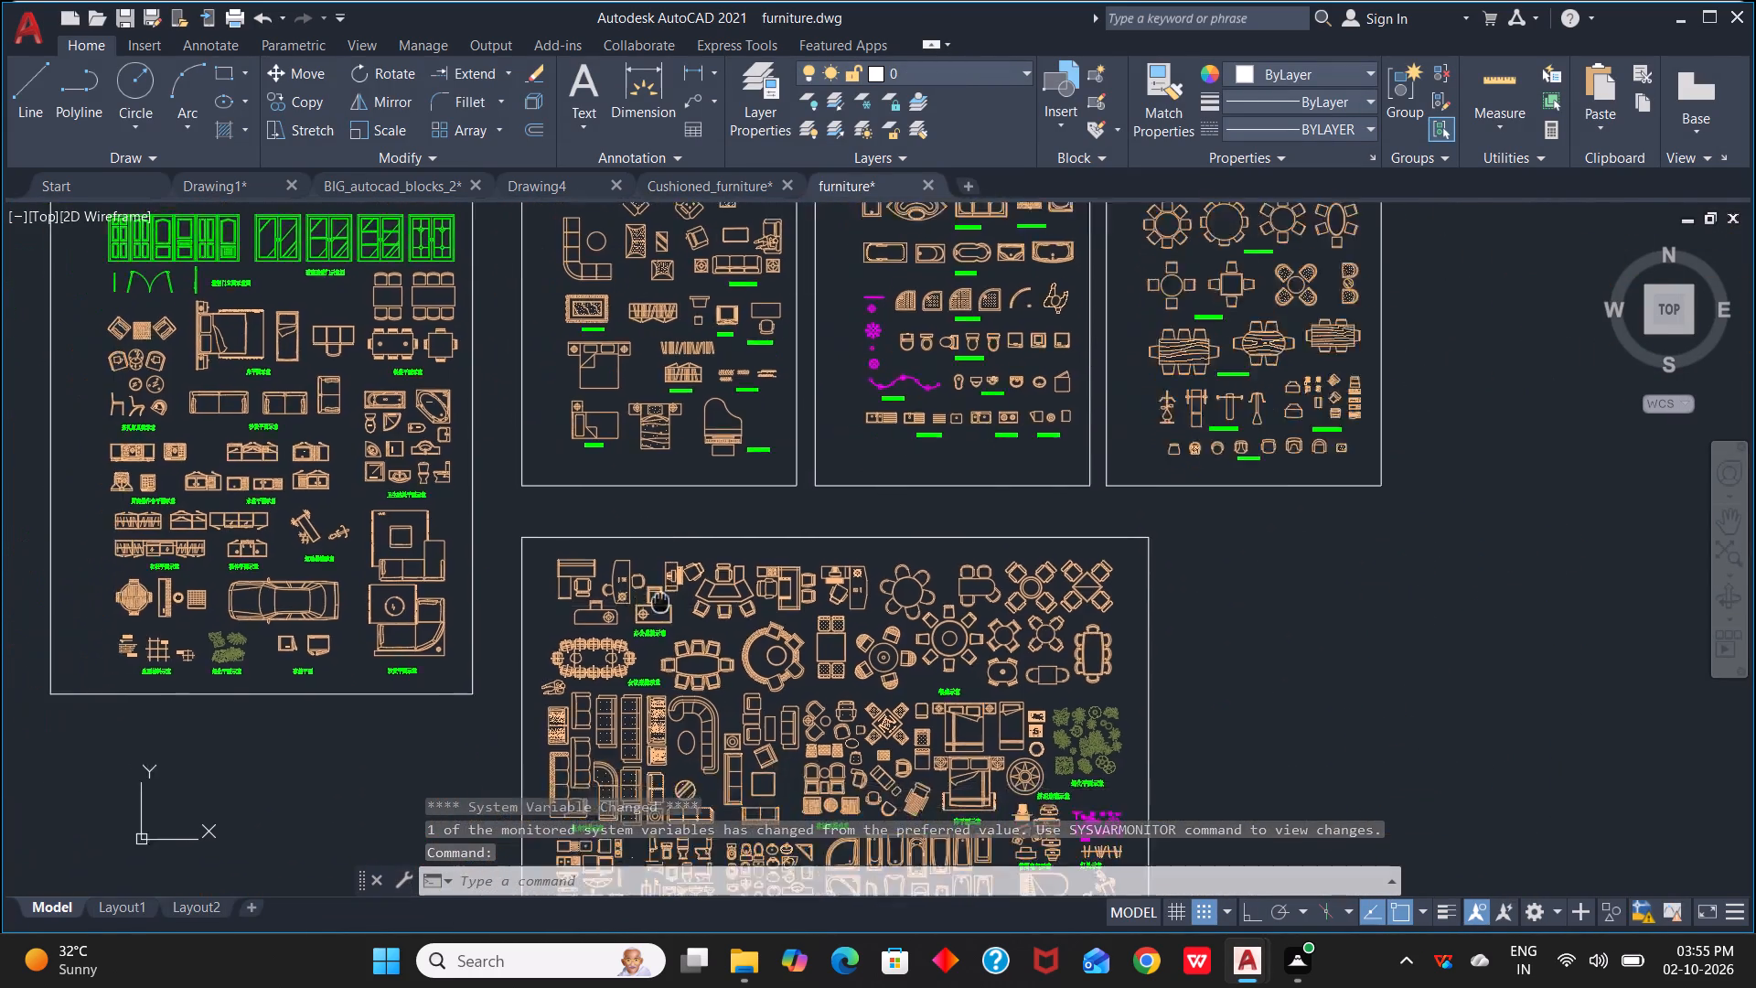
middle_click_drag(673, 602, 892, 601)
scroll(777, 602, "up", 2)
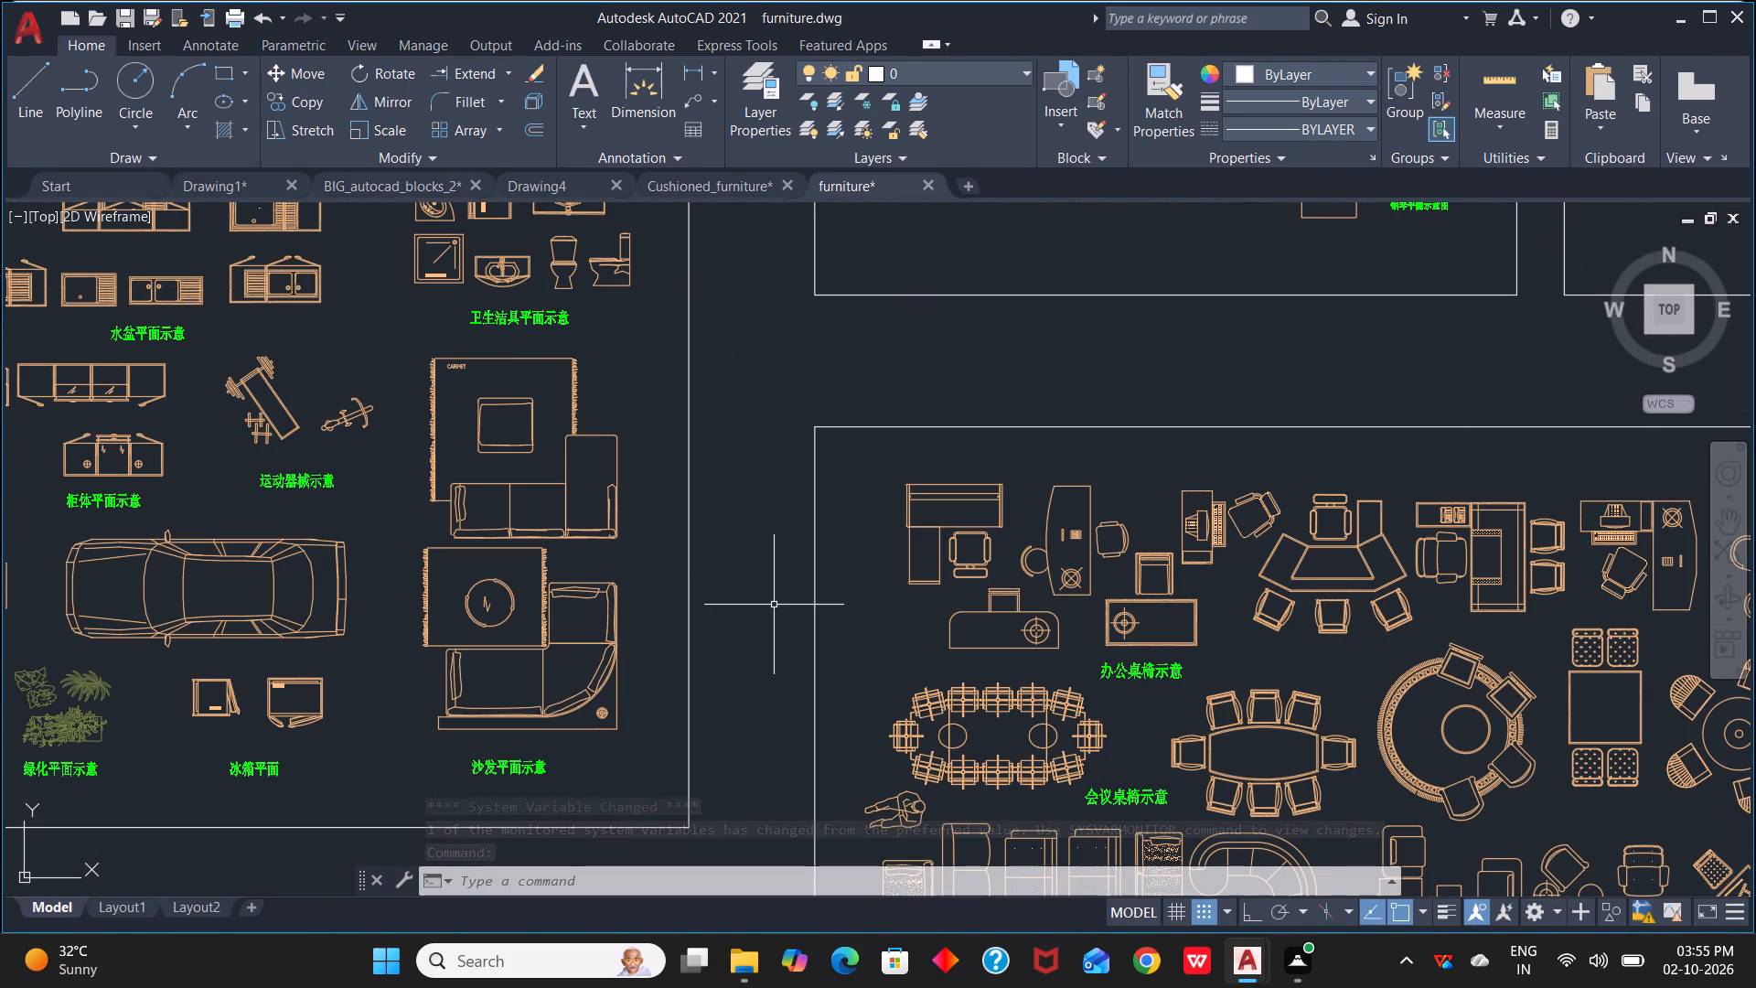
scroll(568, 633, "down", 2)
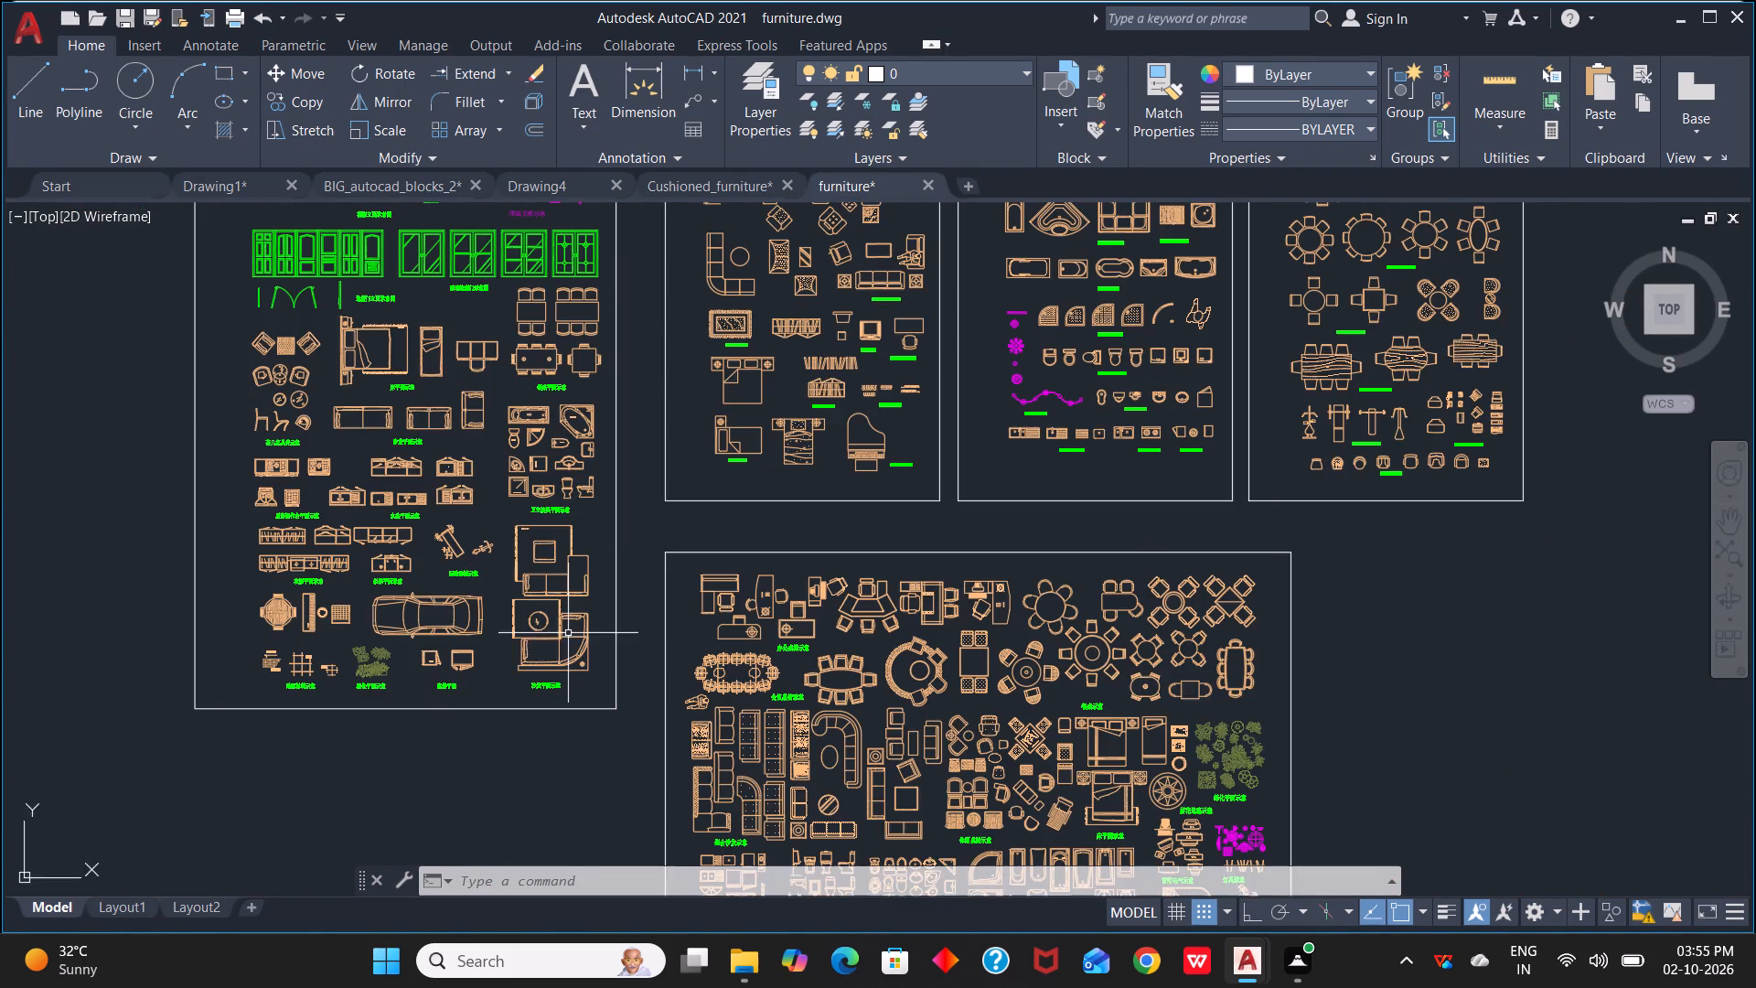
scroll(568, 633, "down", 1)
middle_click_drag(937, 645, 948, 425)
scroll(953, 474, "up", 3)
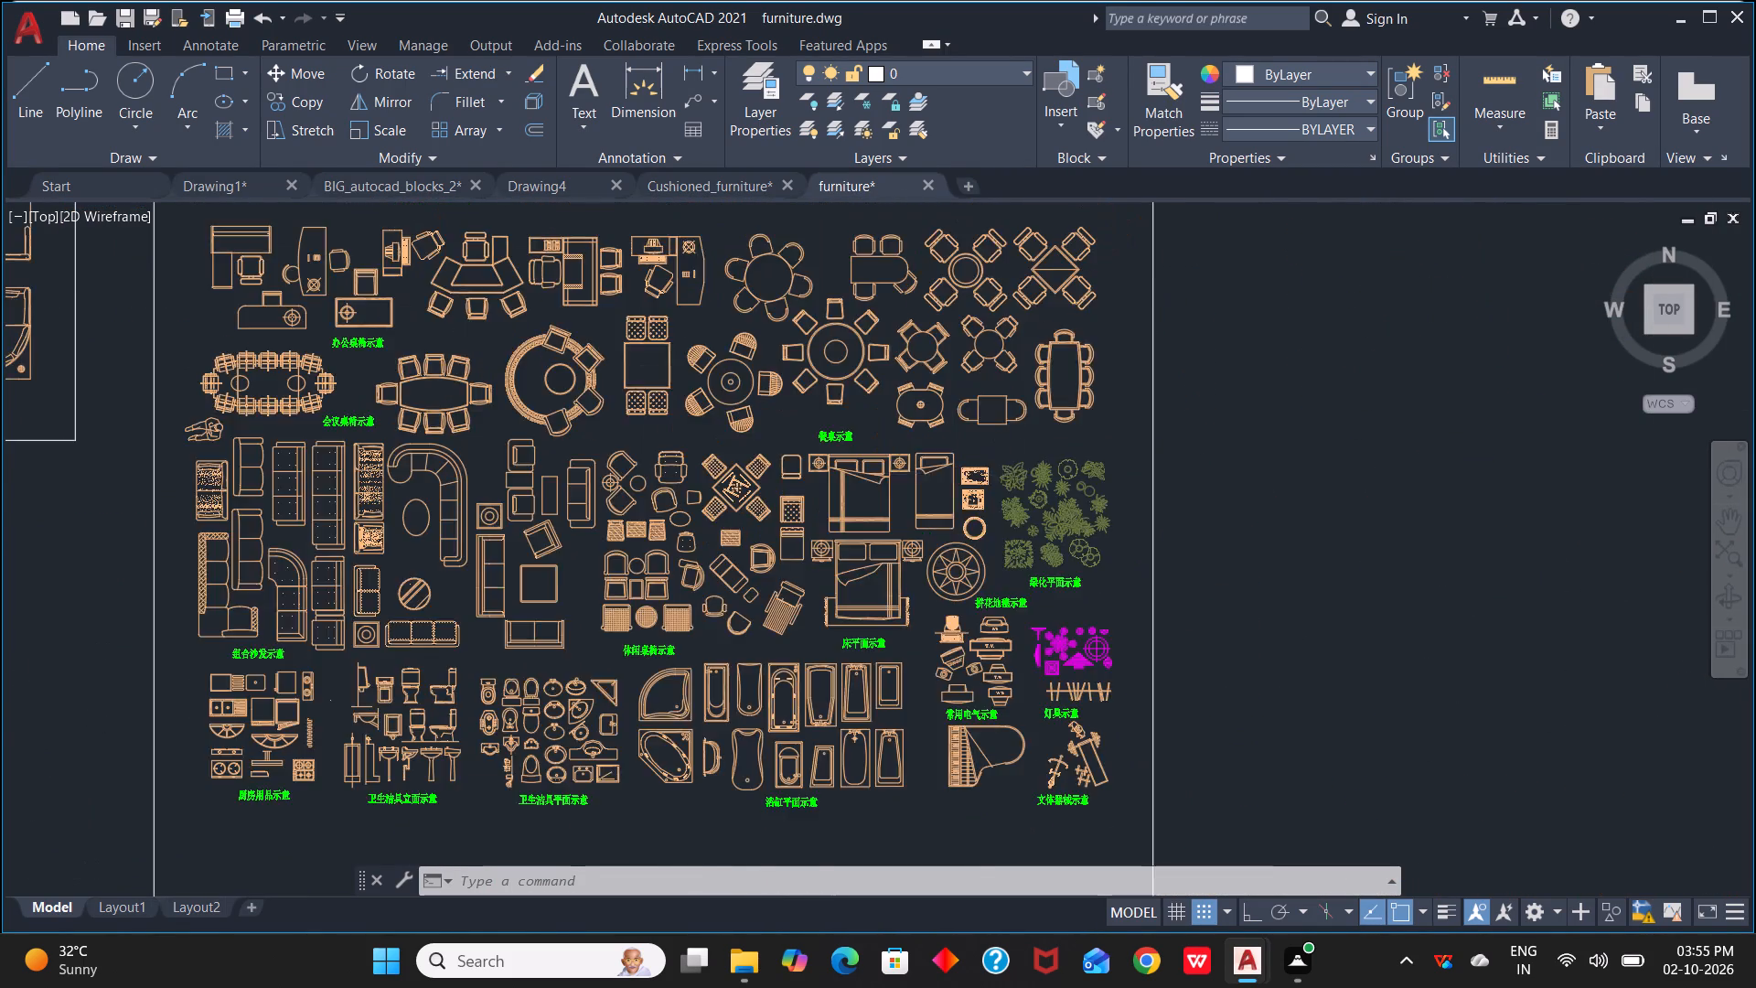
scroll(846, 538, "up", 1)
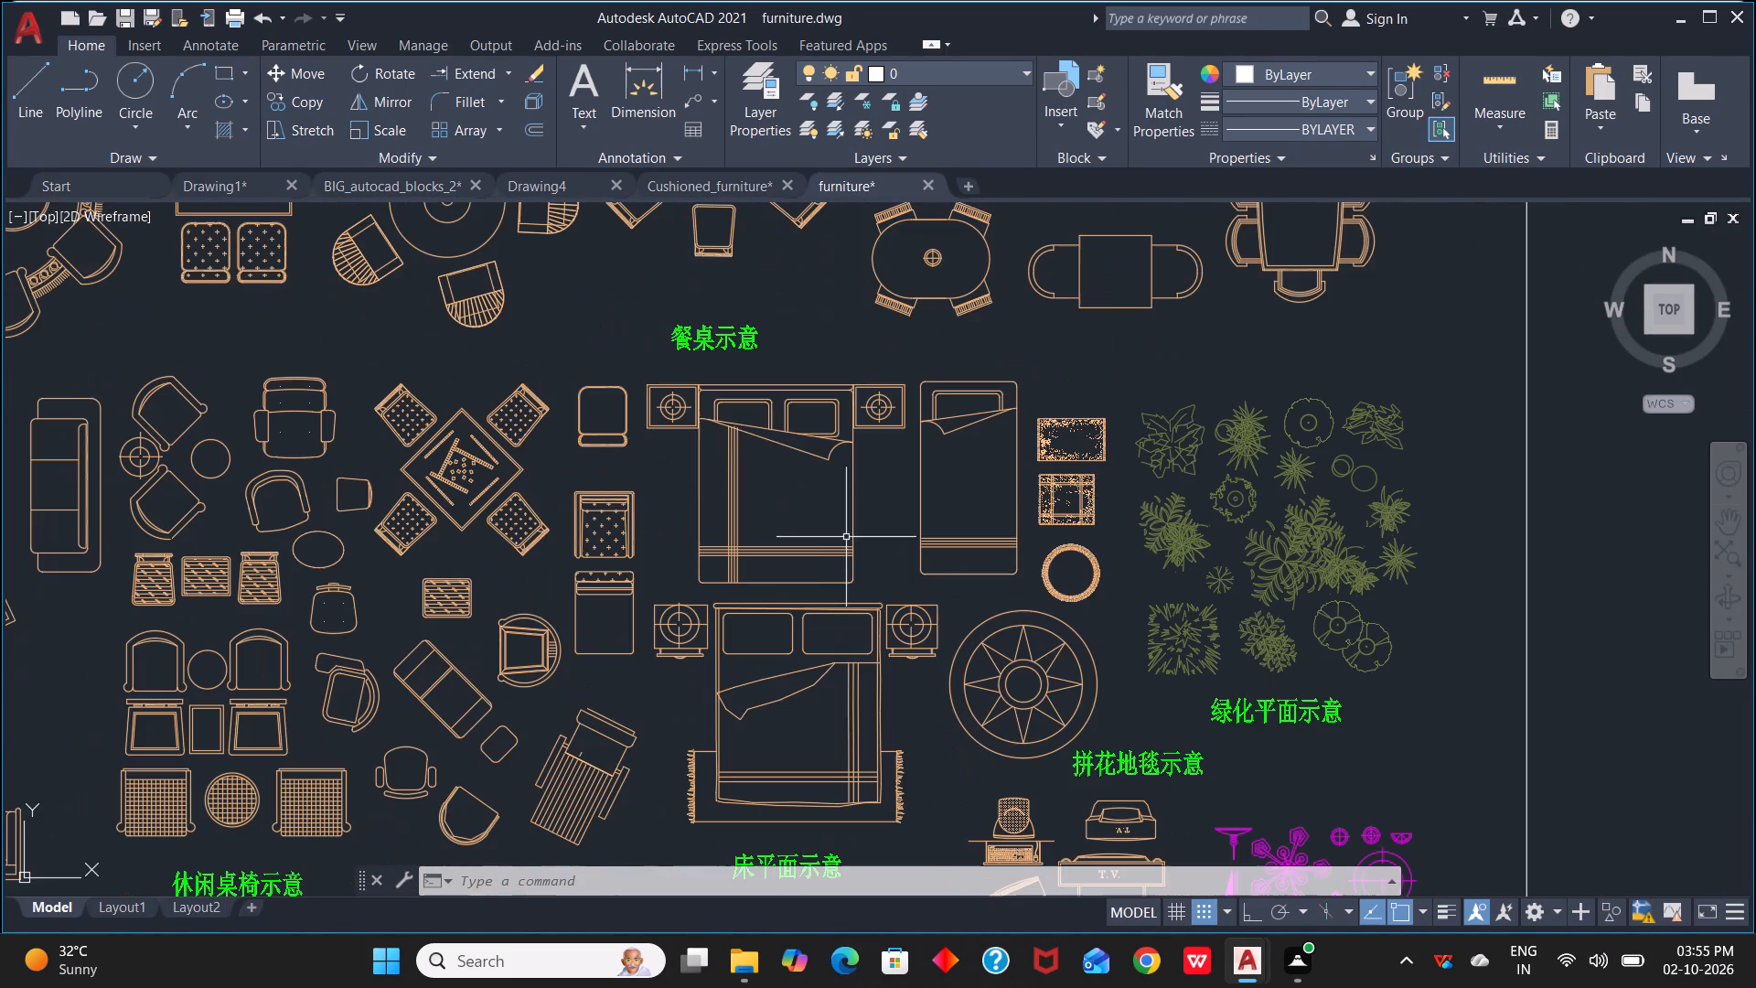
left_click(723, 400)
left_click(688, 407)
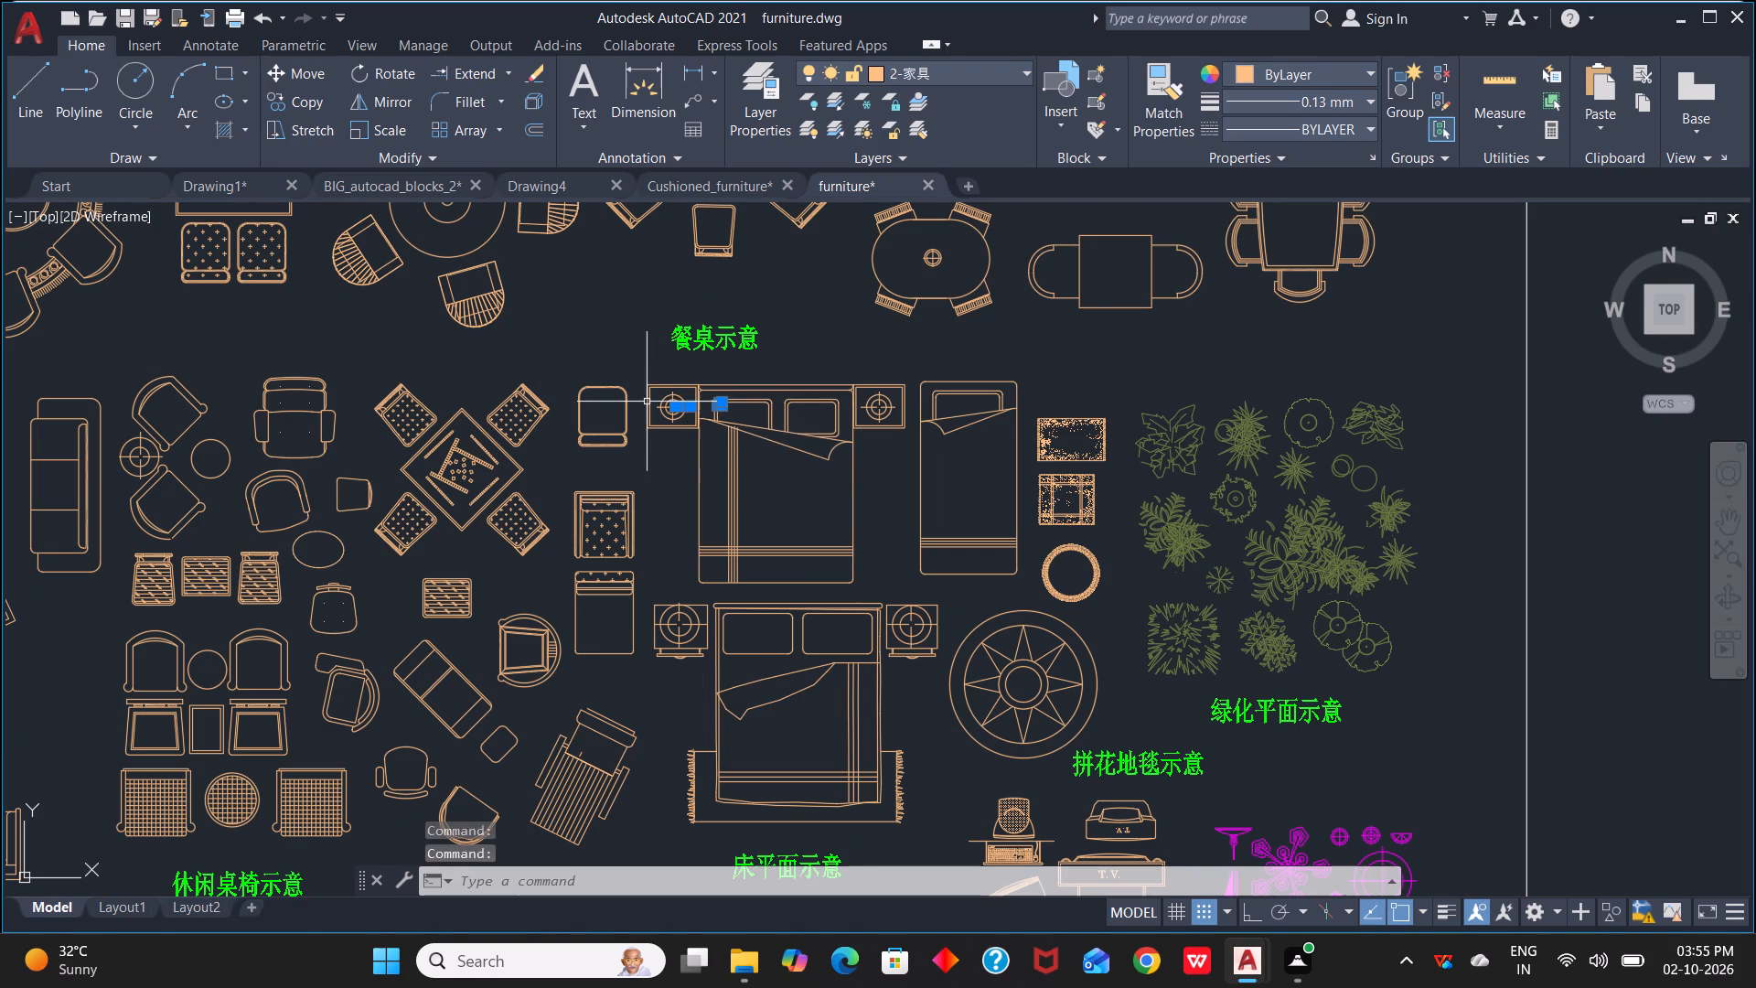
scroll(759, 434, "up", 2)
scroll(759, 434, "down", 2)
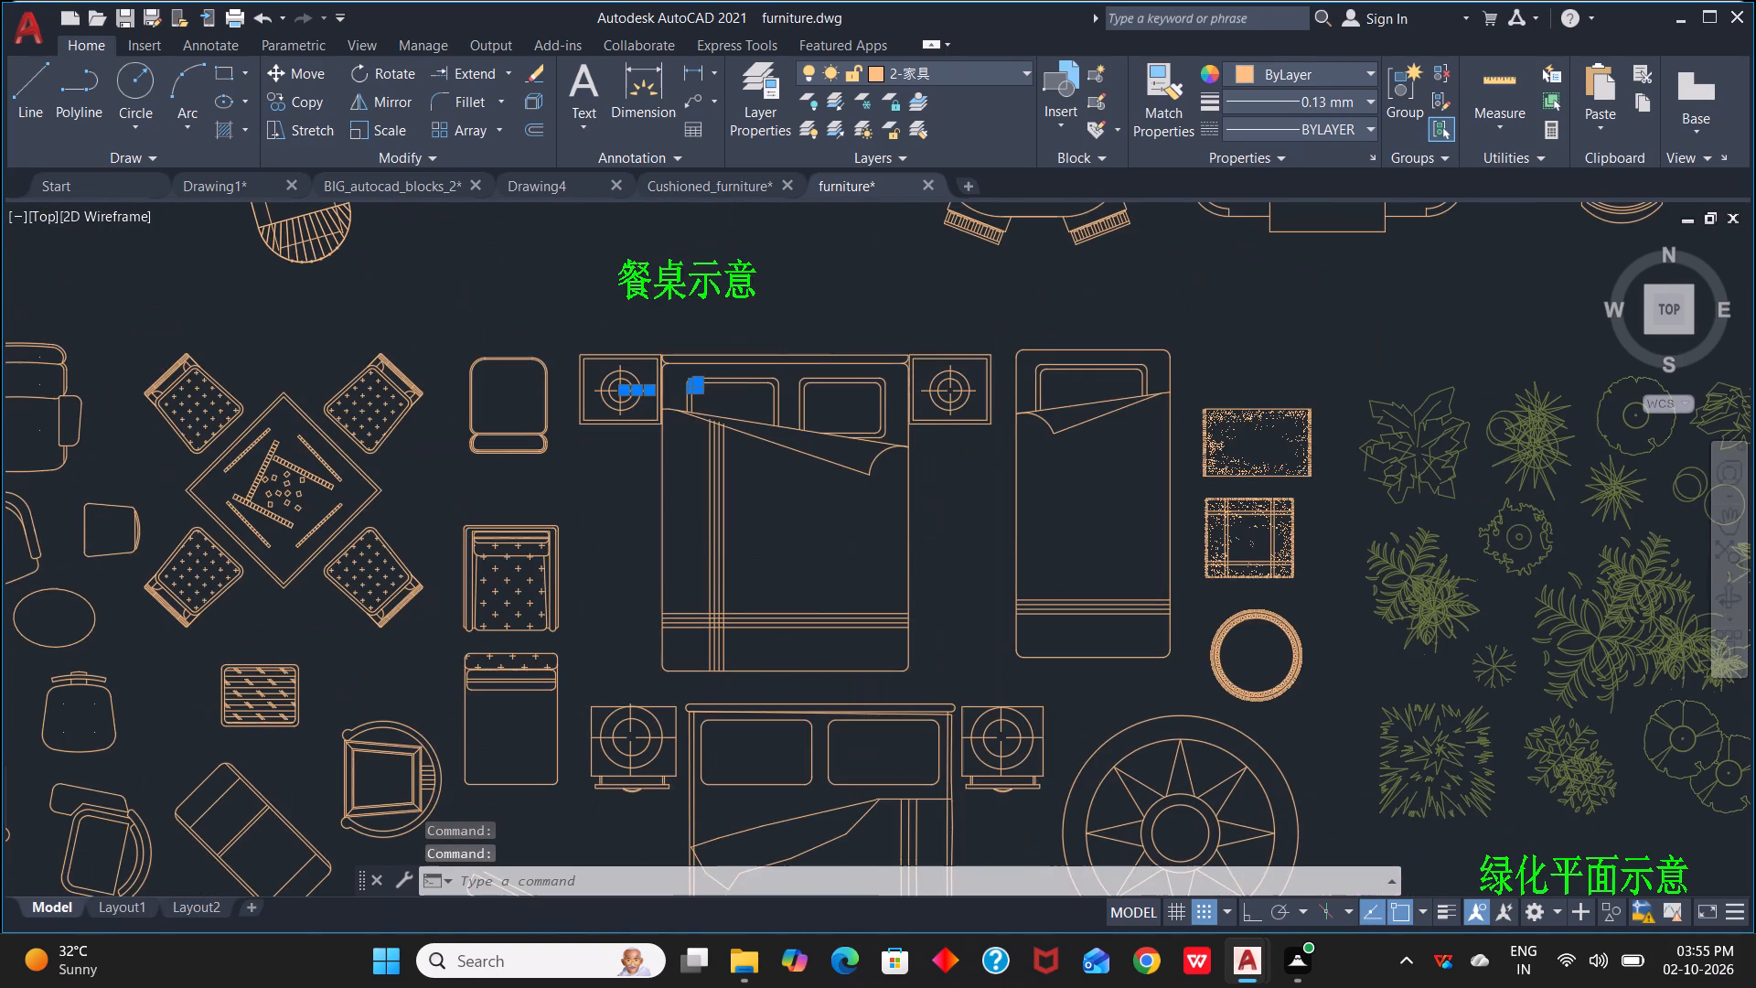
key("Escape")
Group all the linework of the upper double bed together with its two bedside tables.
left_click_drag(648, 358, 650, 369)
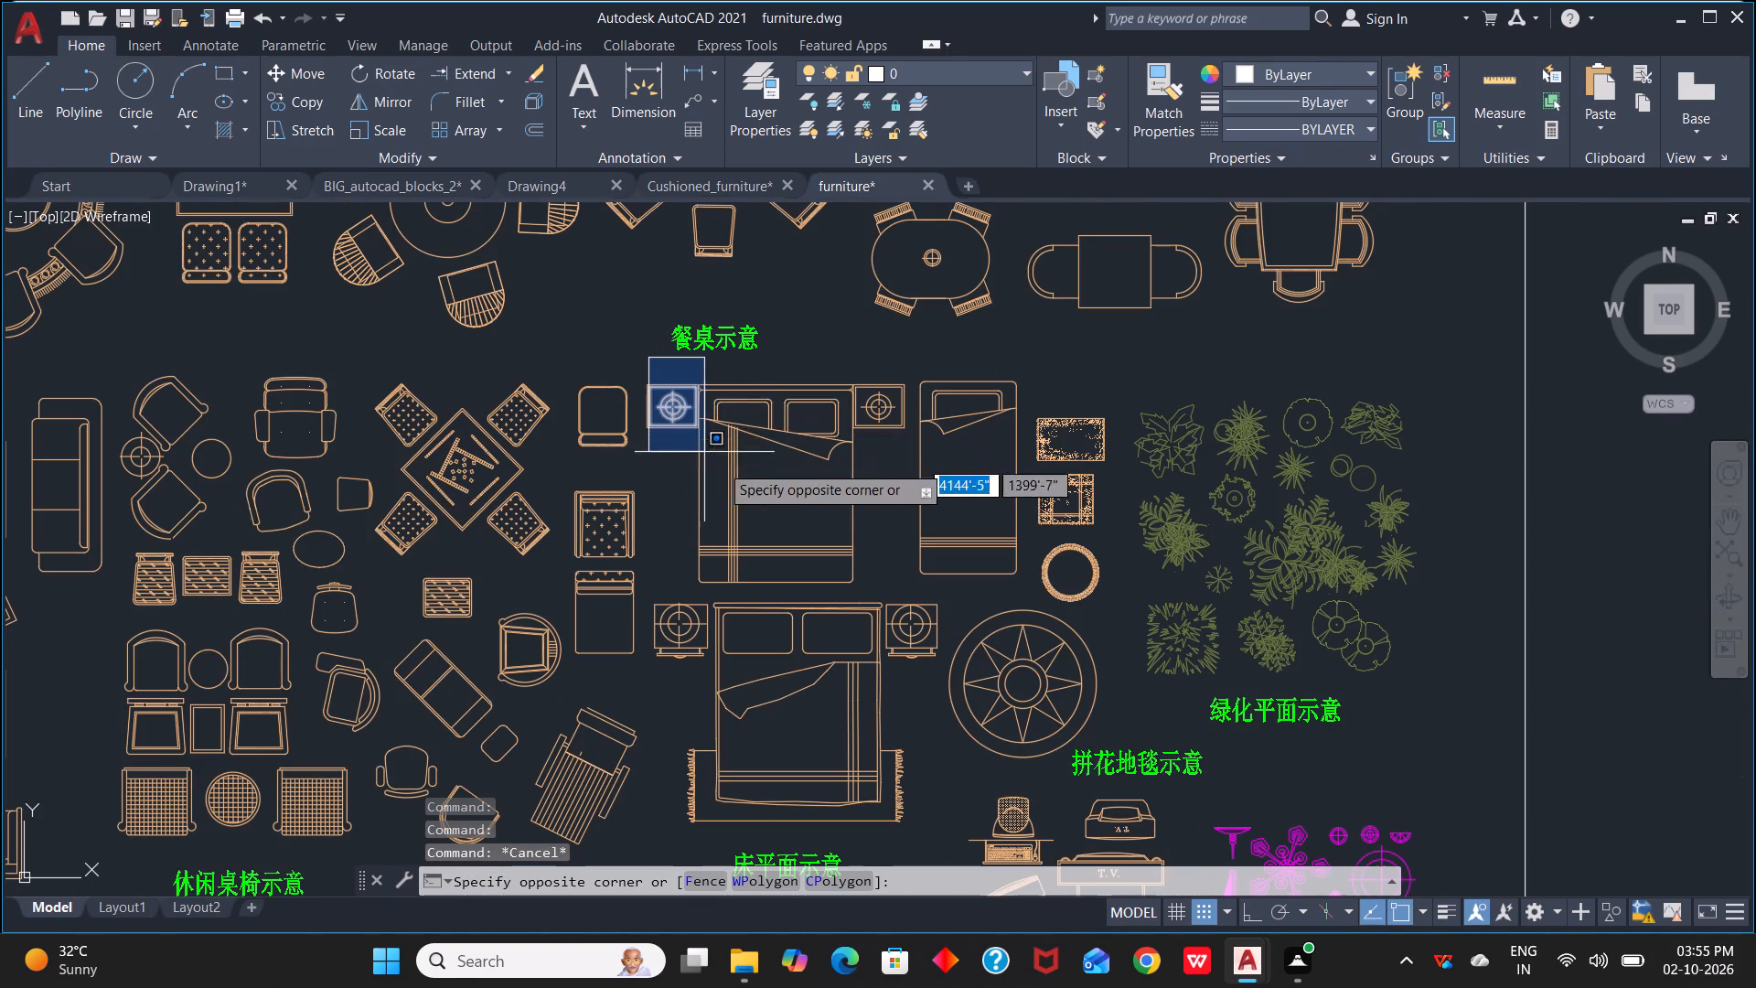
left_click(911, 598)
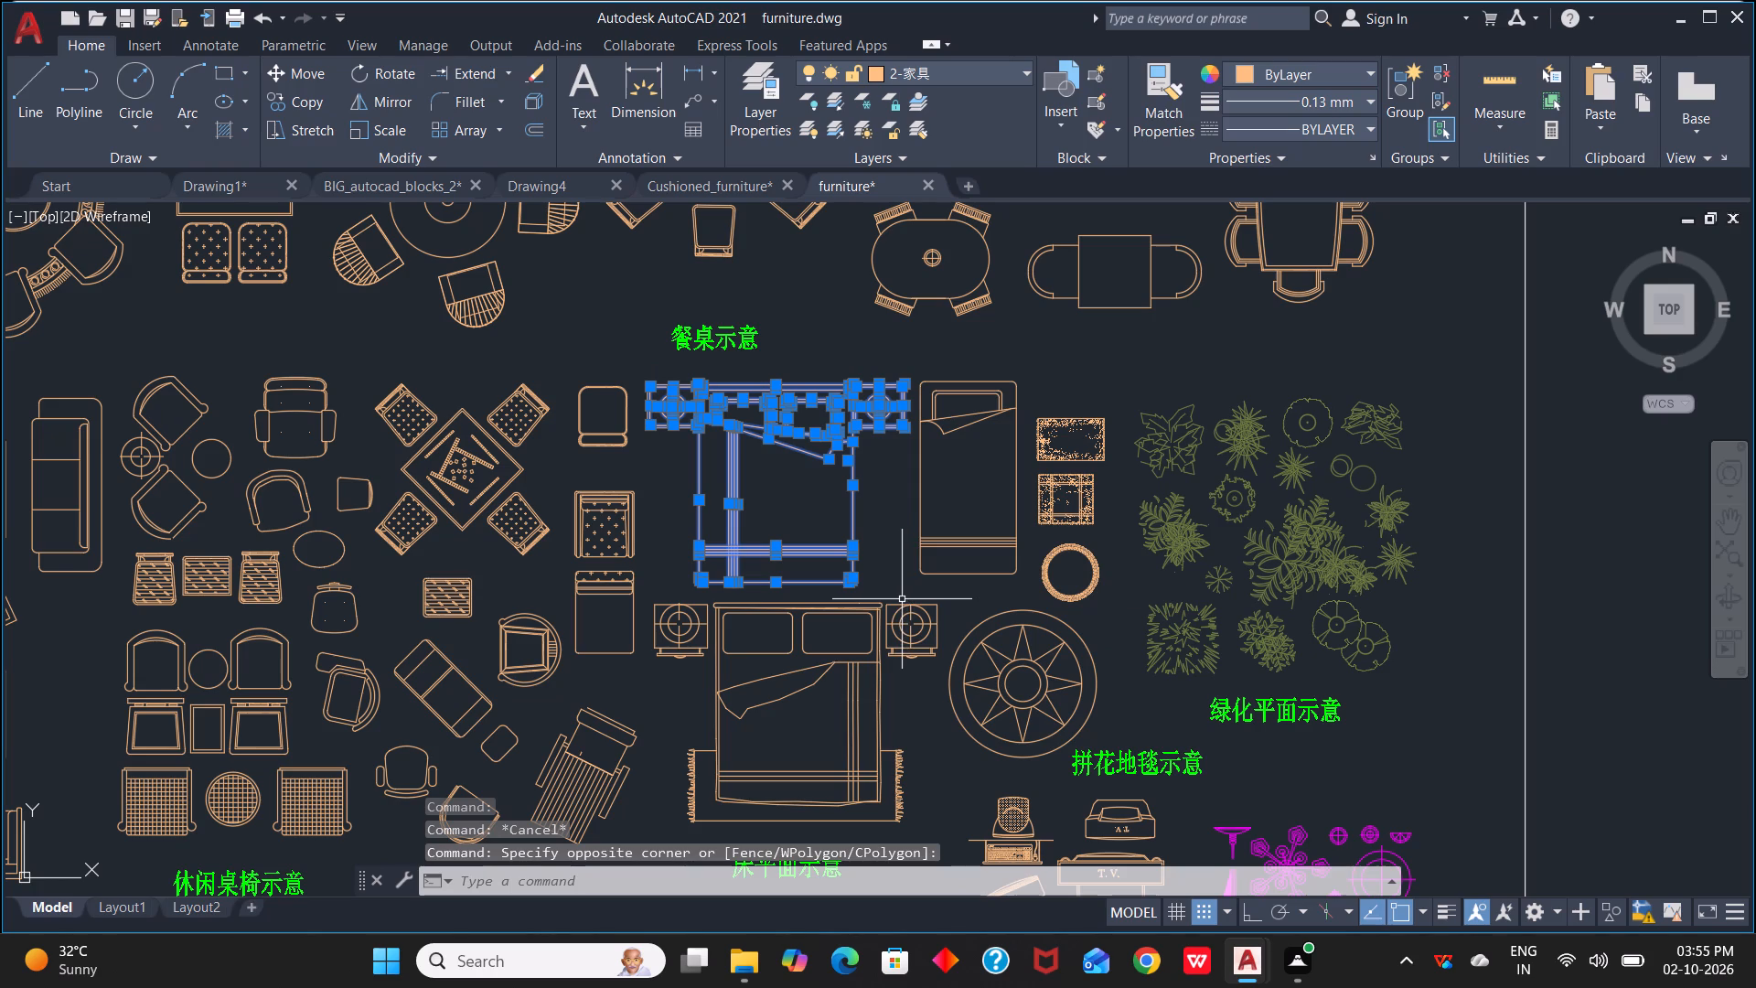
type("G")
key("space")
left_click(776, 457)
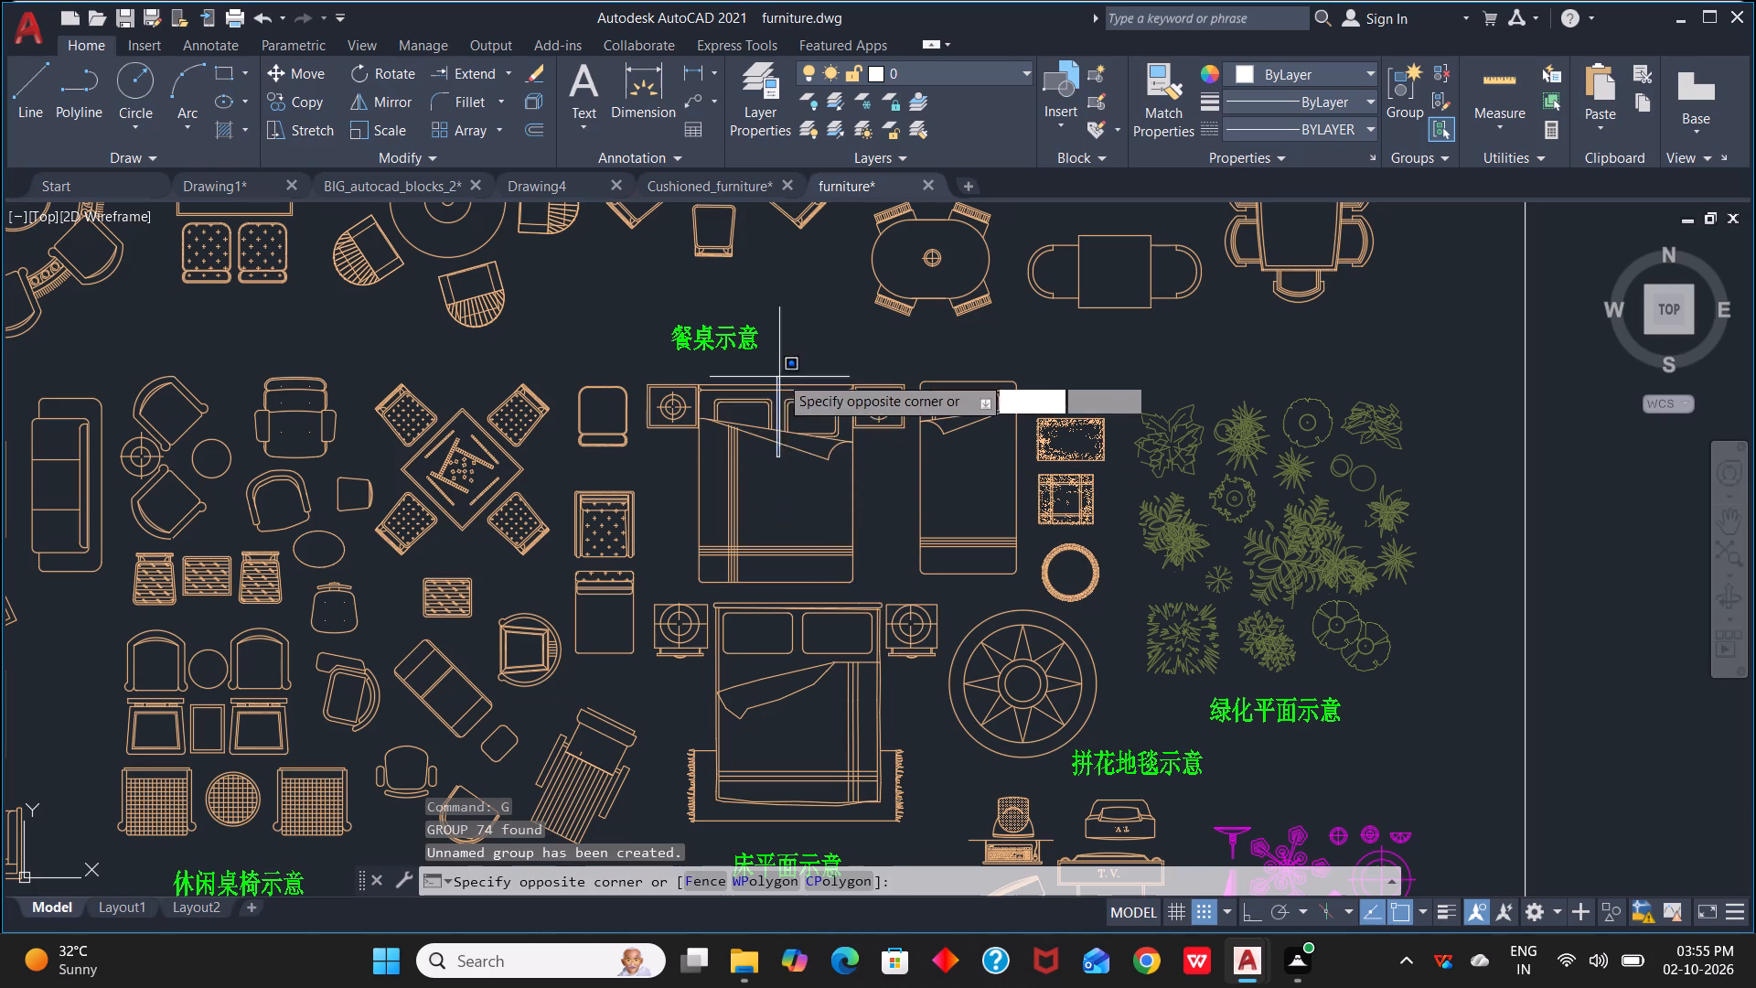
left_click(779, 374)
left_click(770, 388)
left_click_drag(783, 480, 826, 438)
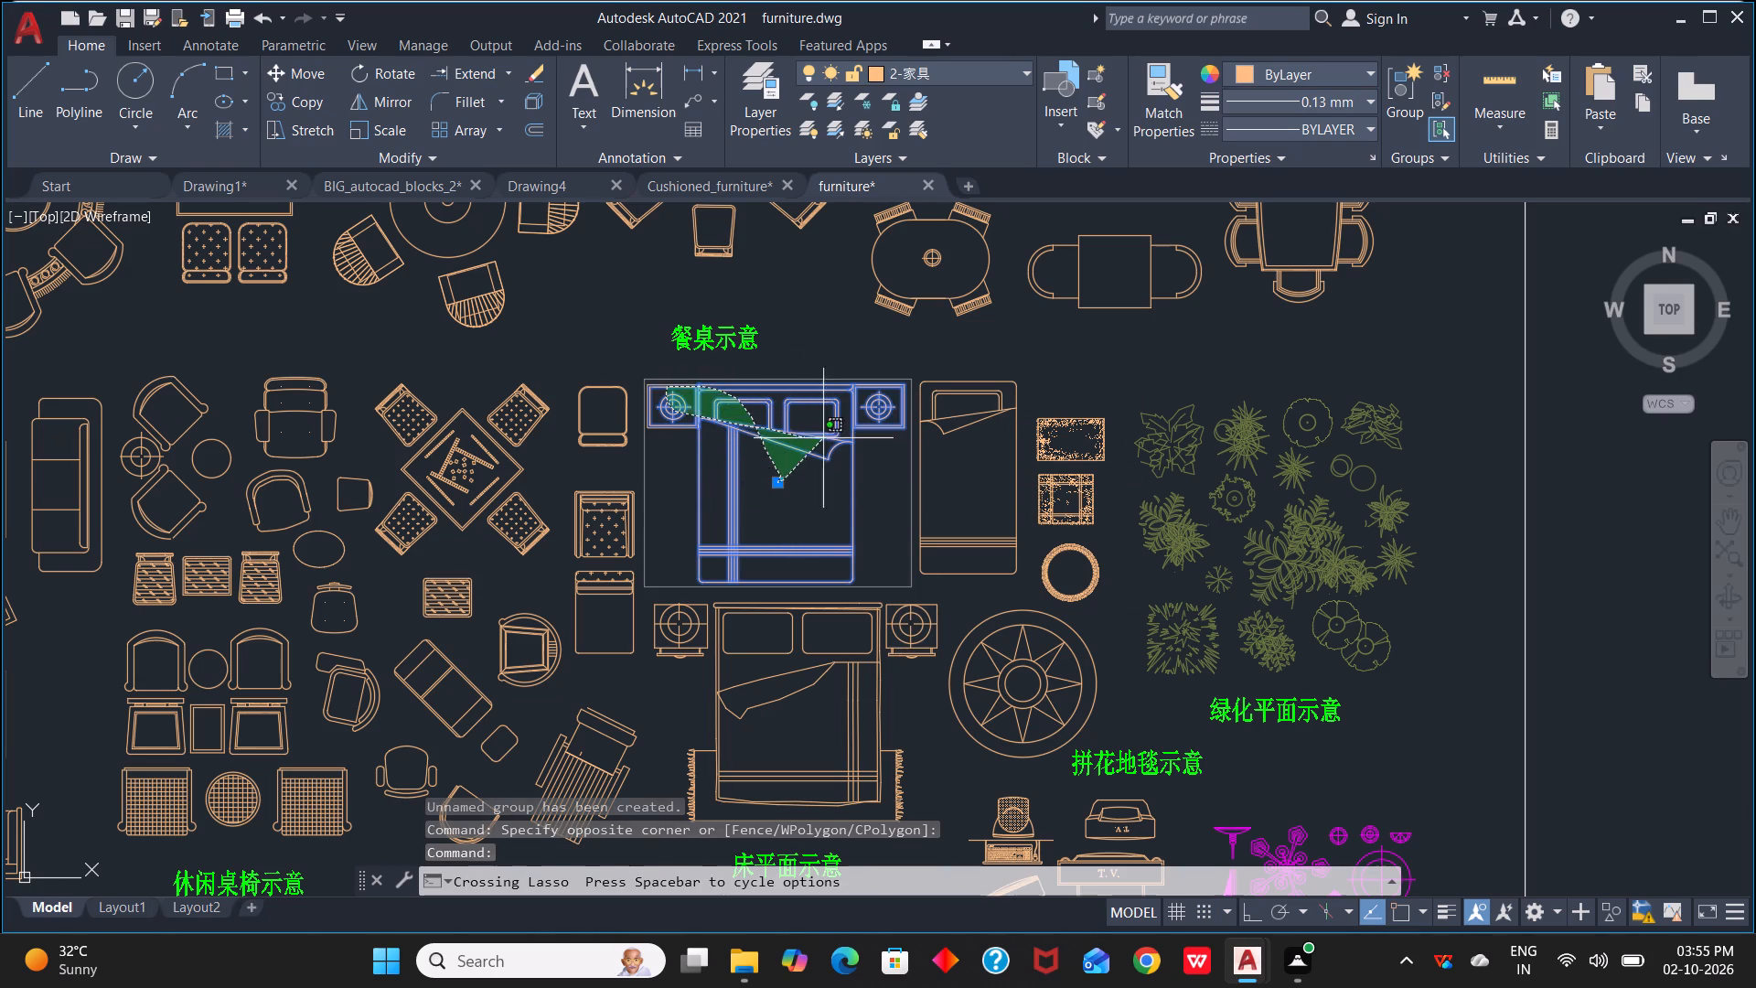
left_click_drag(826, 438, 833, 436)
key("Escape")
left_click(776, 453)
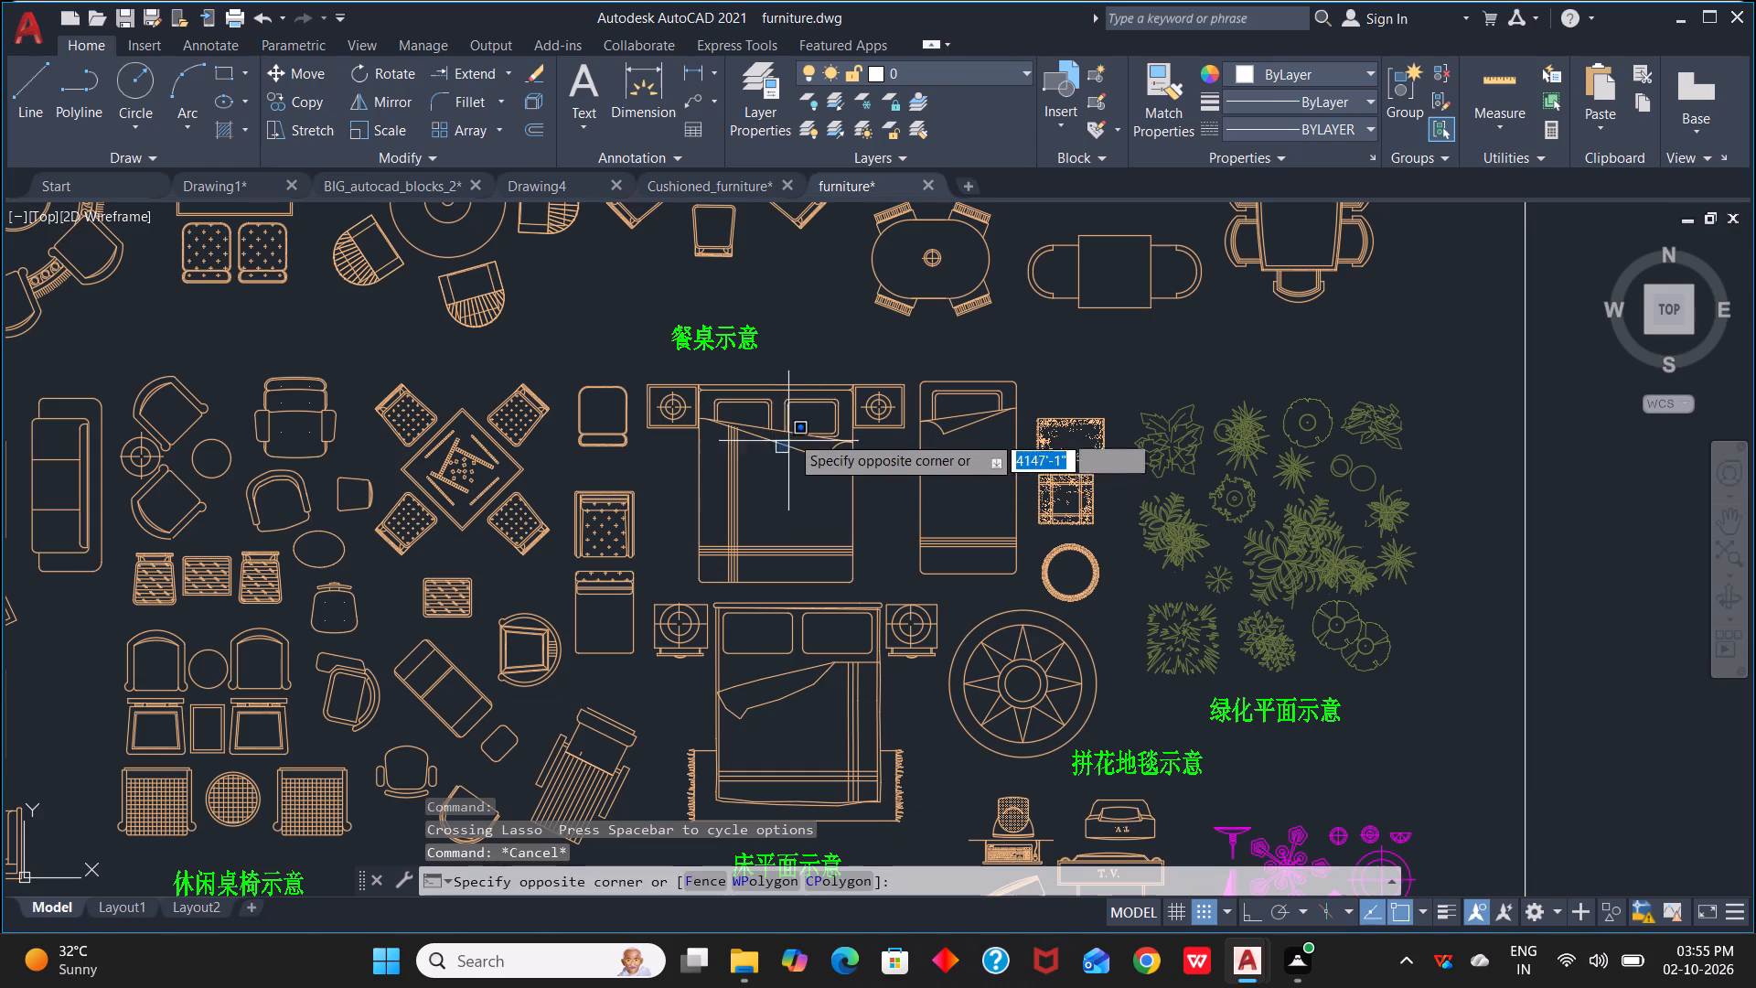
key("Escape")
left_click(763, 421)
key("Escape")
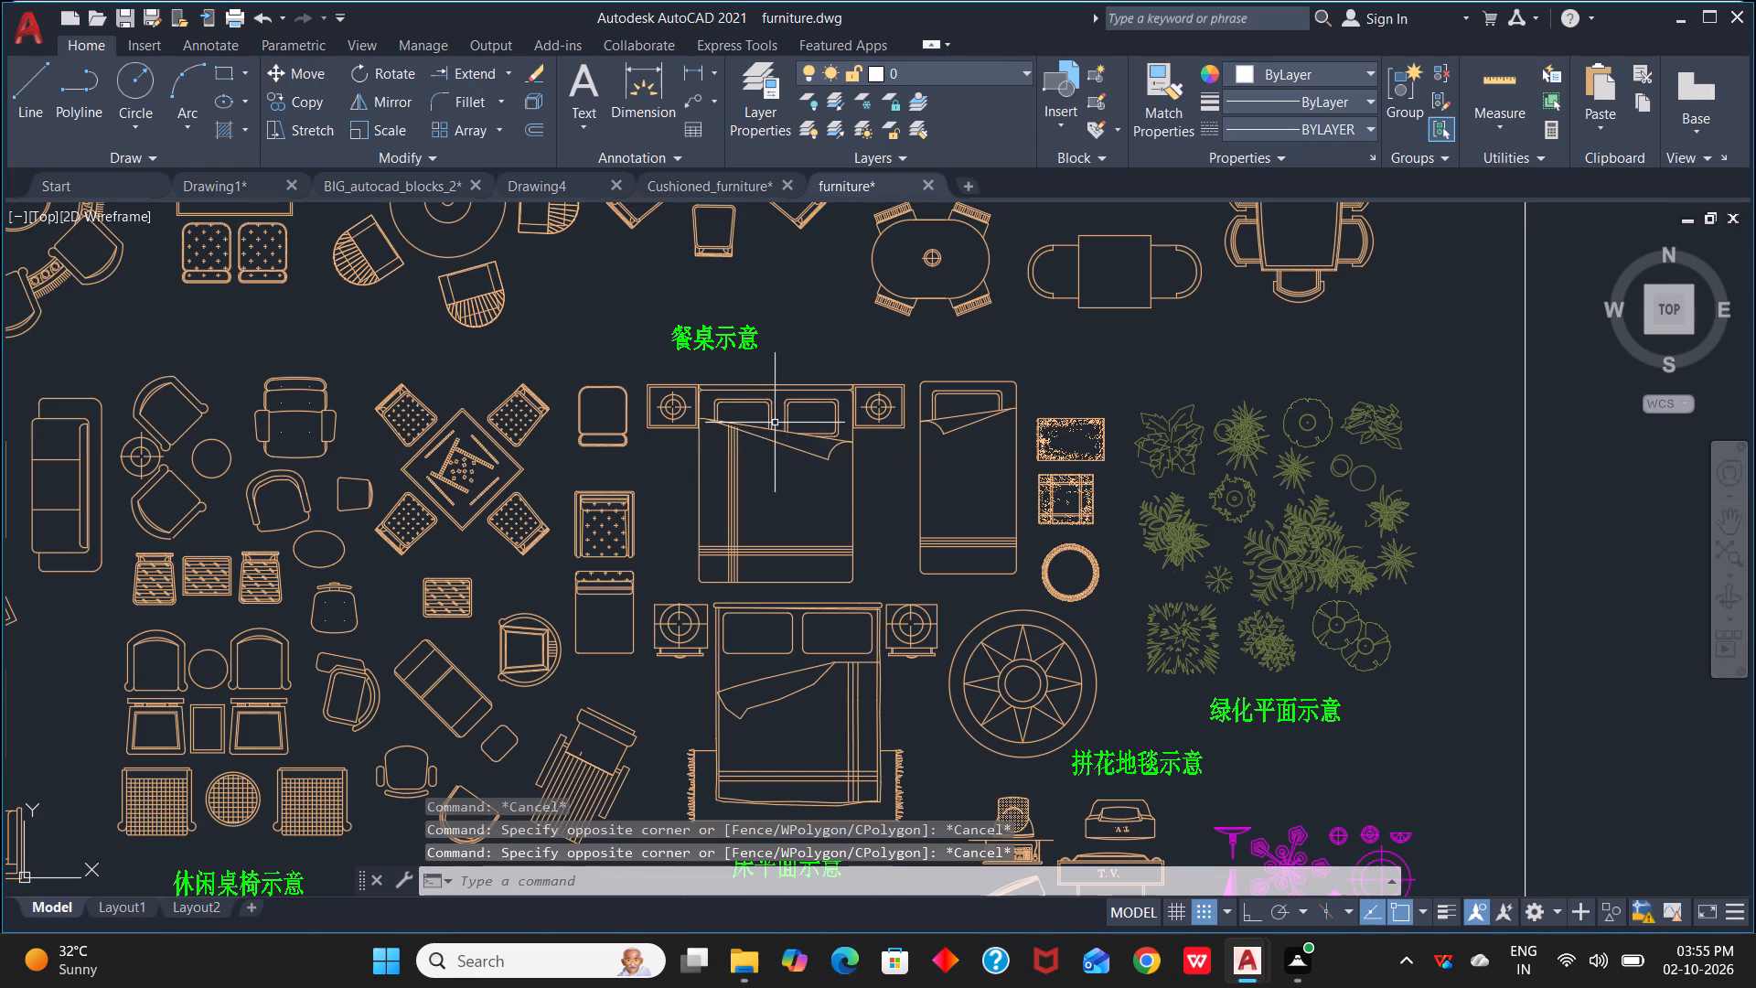
Copy the grouped upper double bed with its bedside tables to the clipboard.
left_click(769, 413)
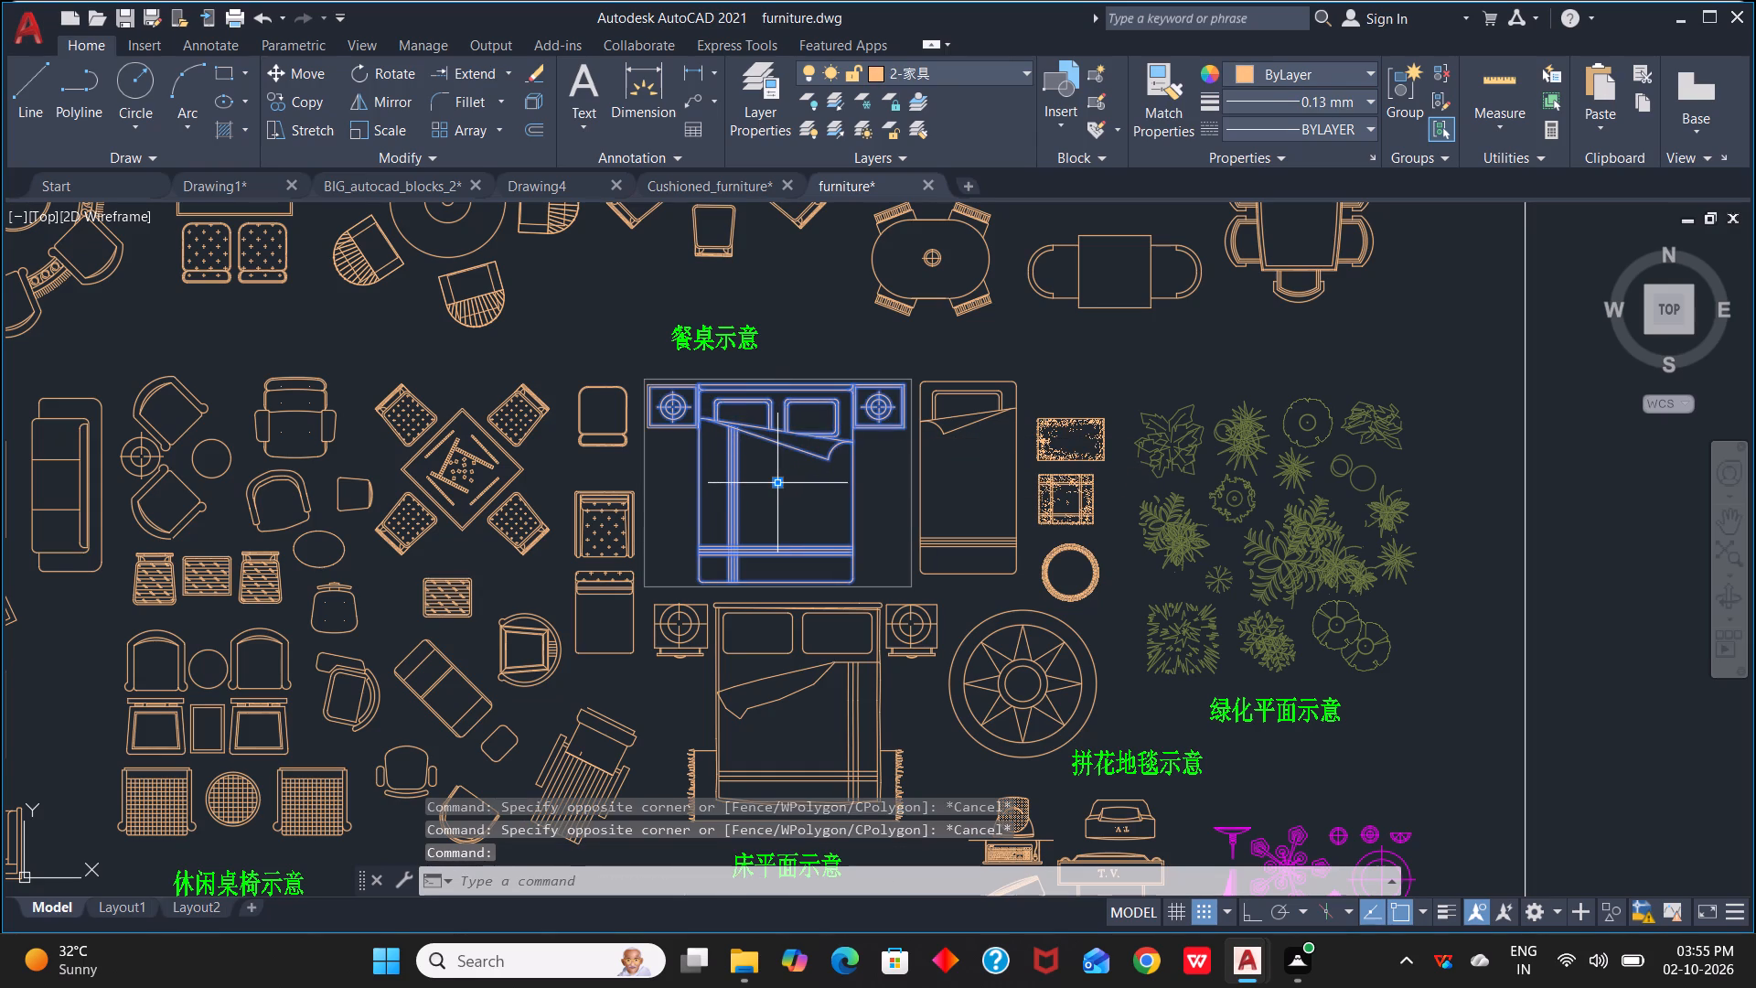
key("ctrl+c")
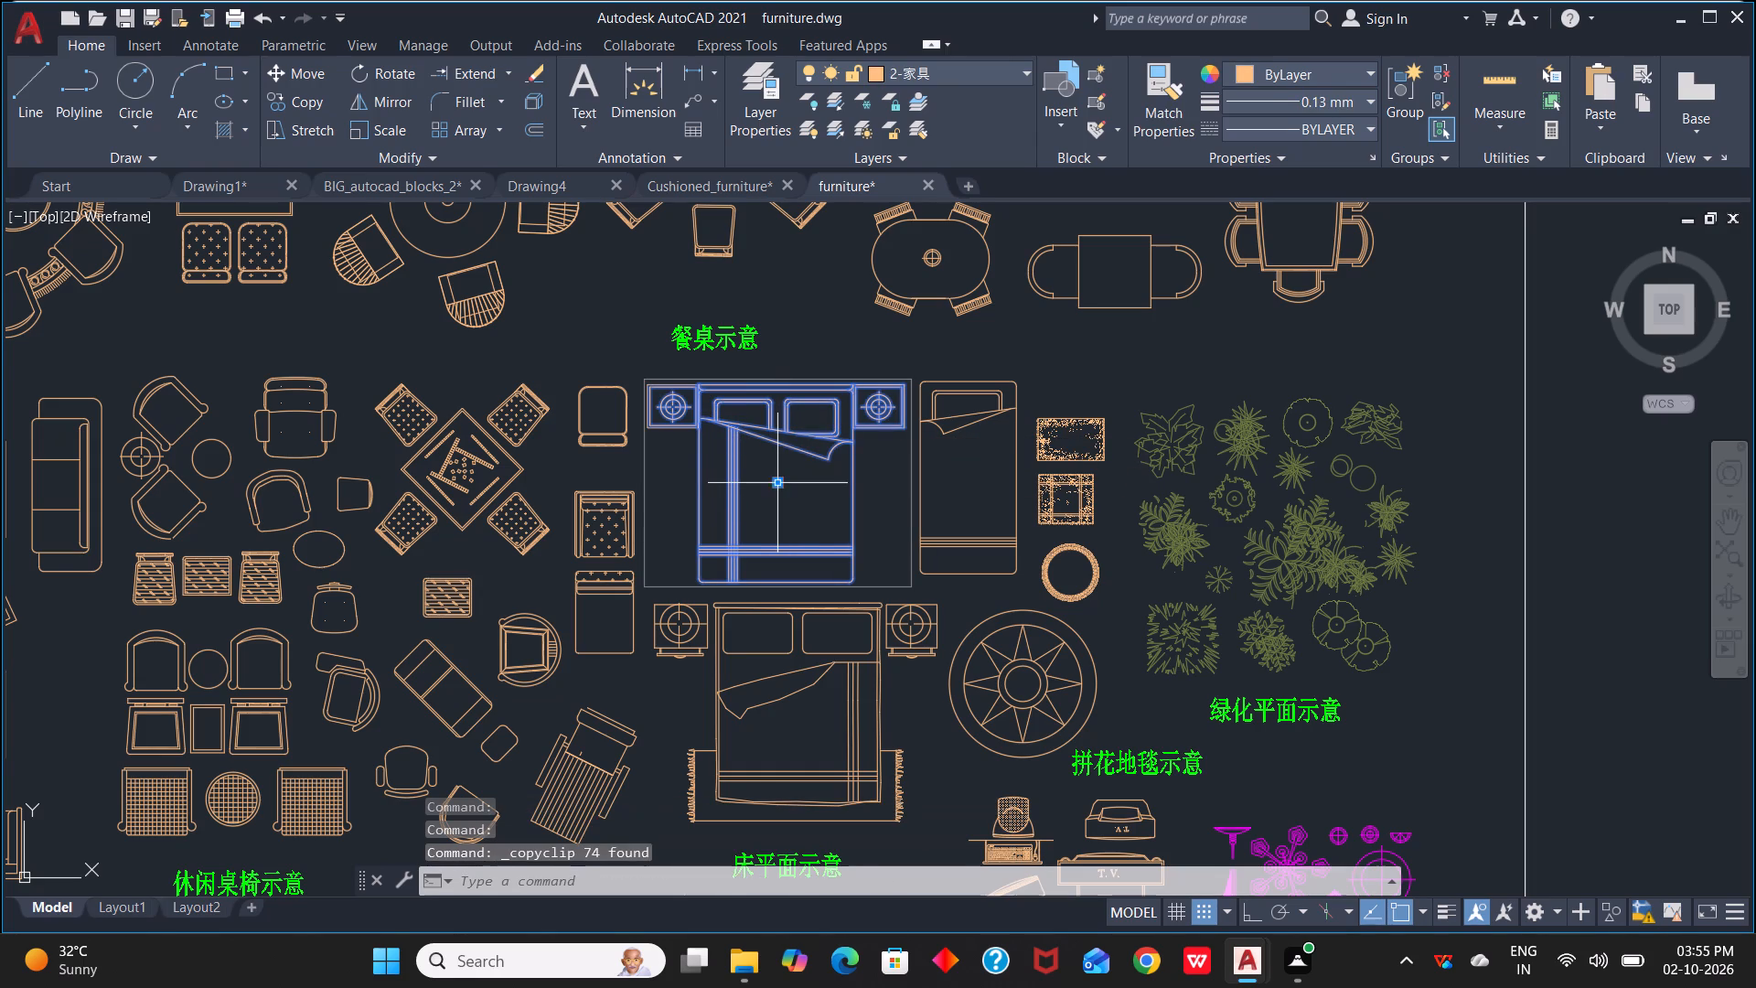
Return to the Drawing1 floor plan with the bed and bedside tables still on the clipboard.
scroll(852, 478, "down", 3)
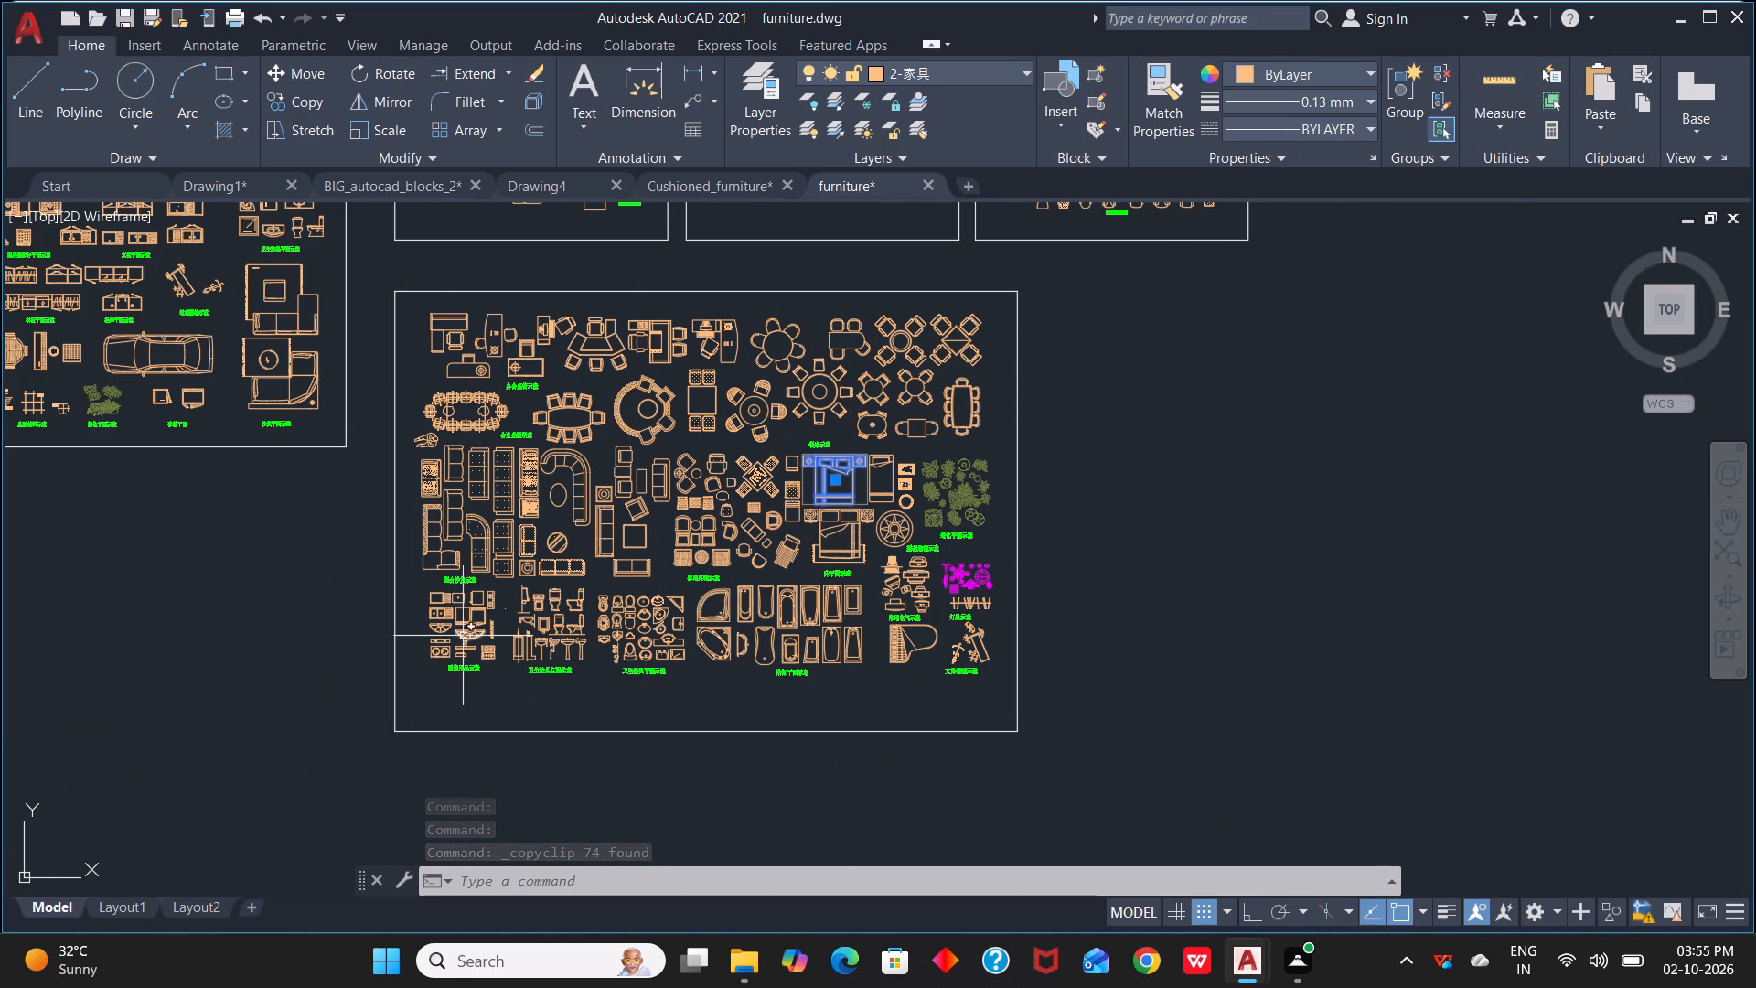
scroll(479, 609, "up", 2)
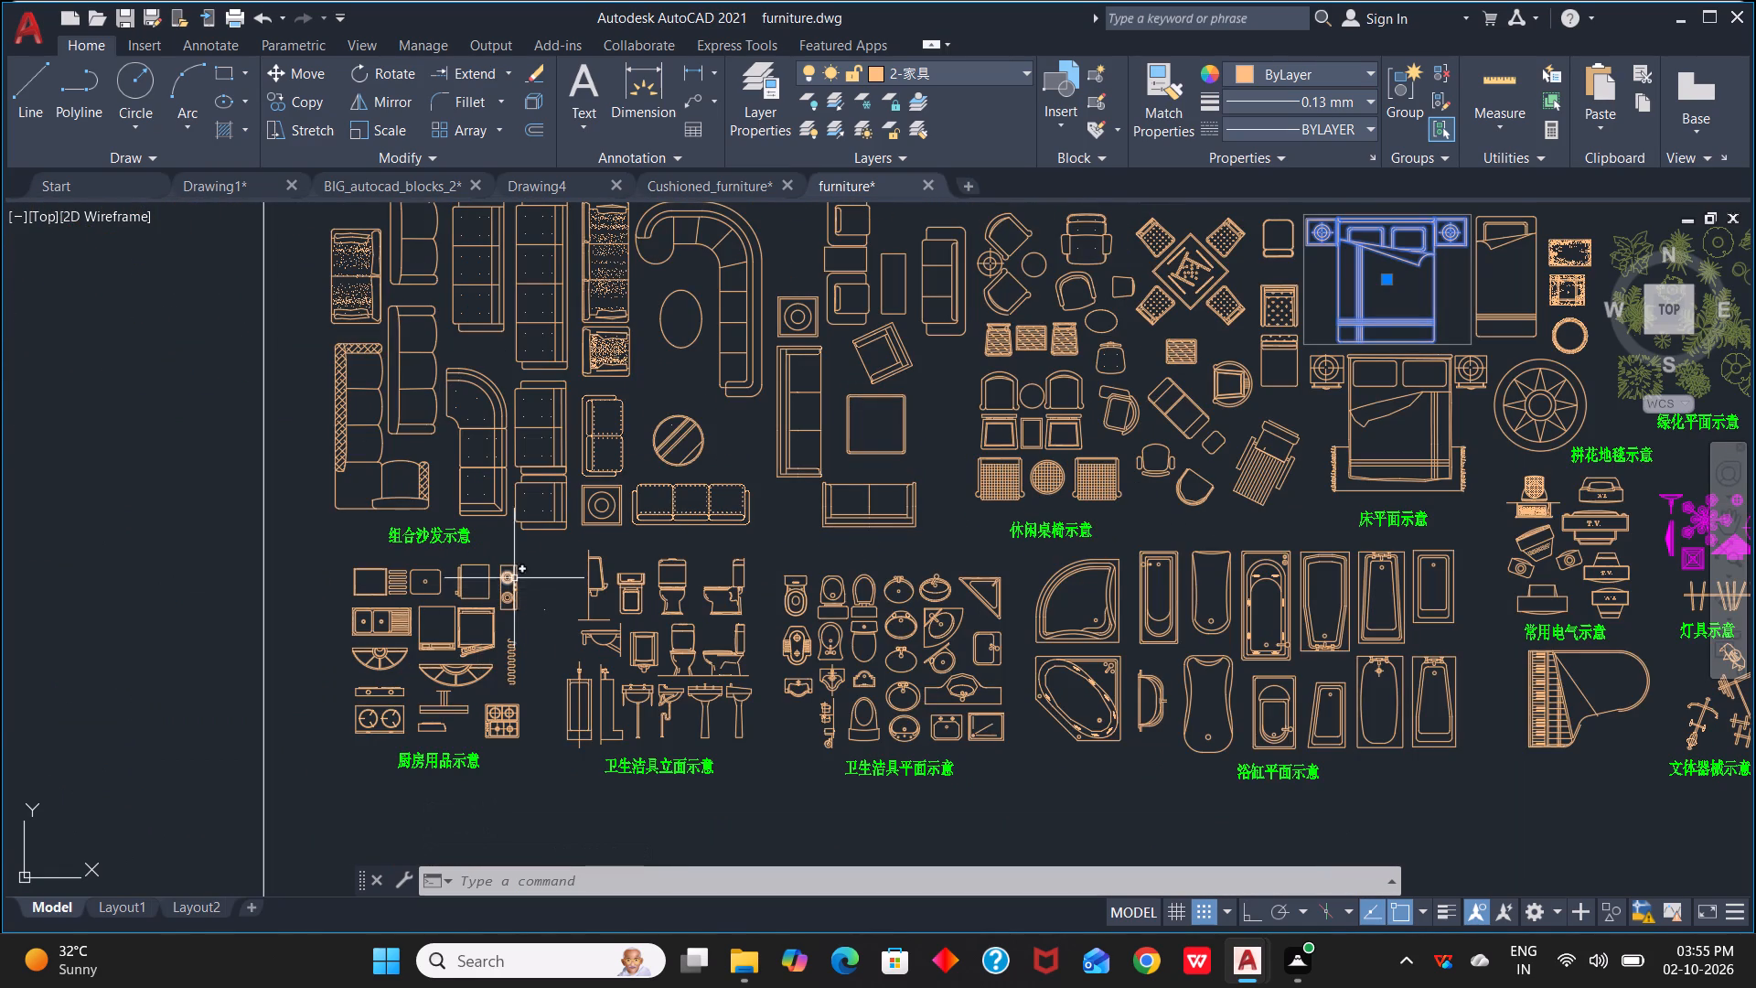
scroll(526, 575, "down", 1)
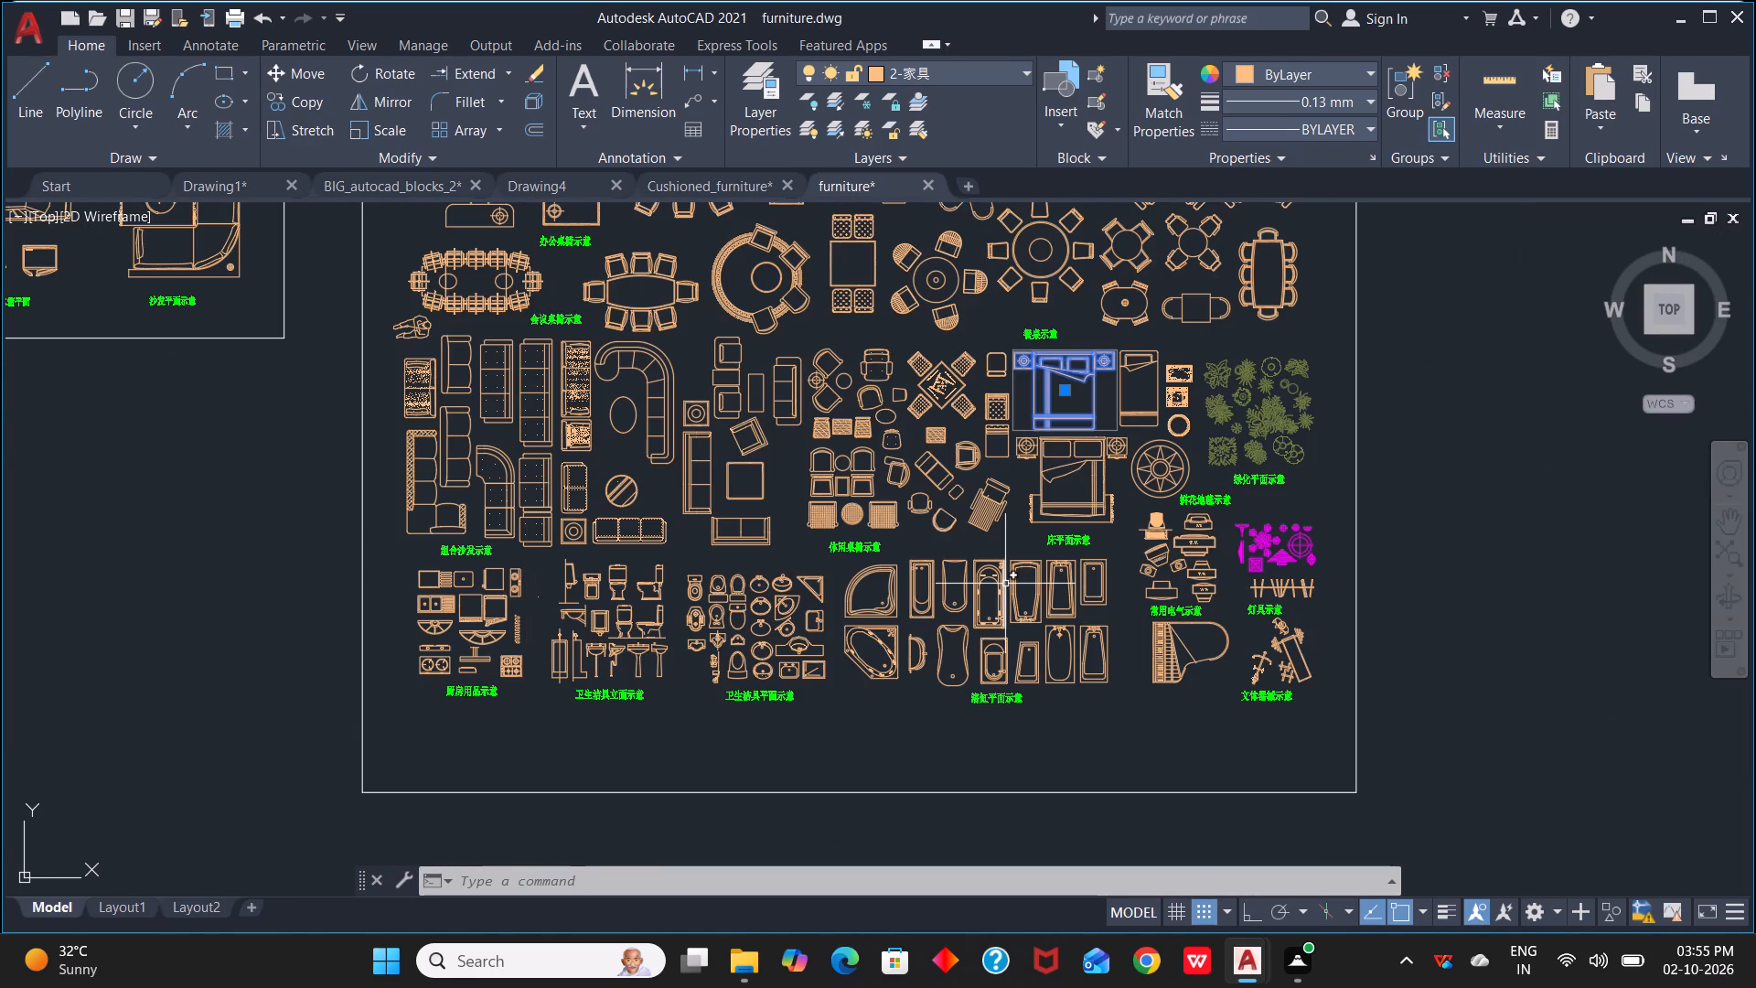
left_click(240, 188)
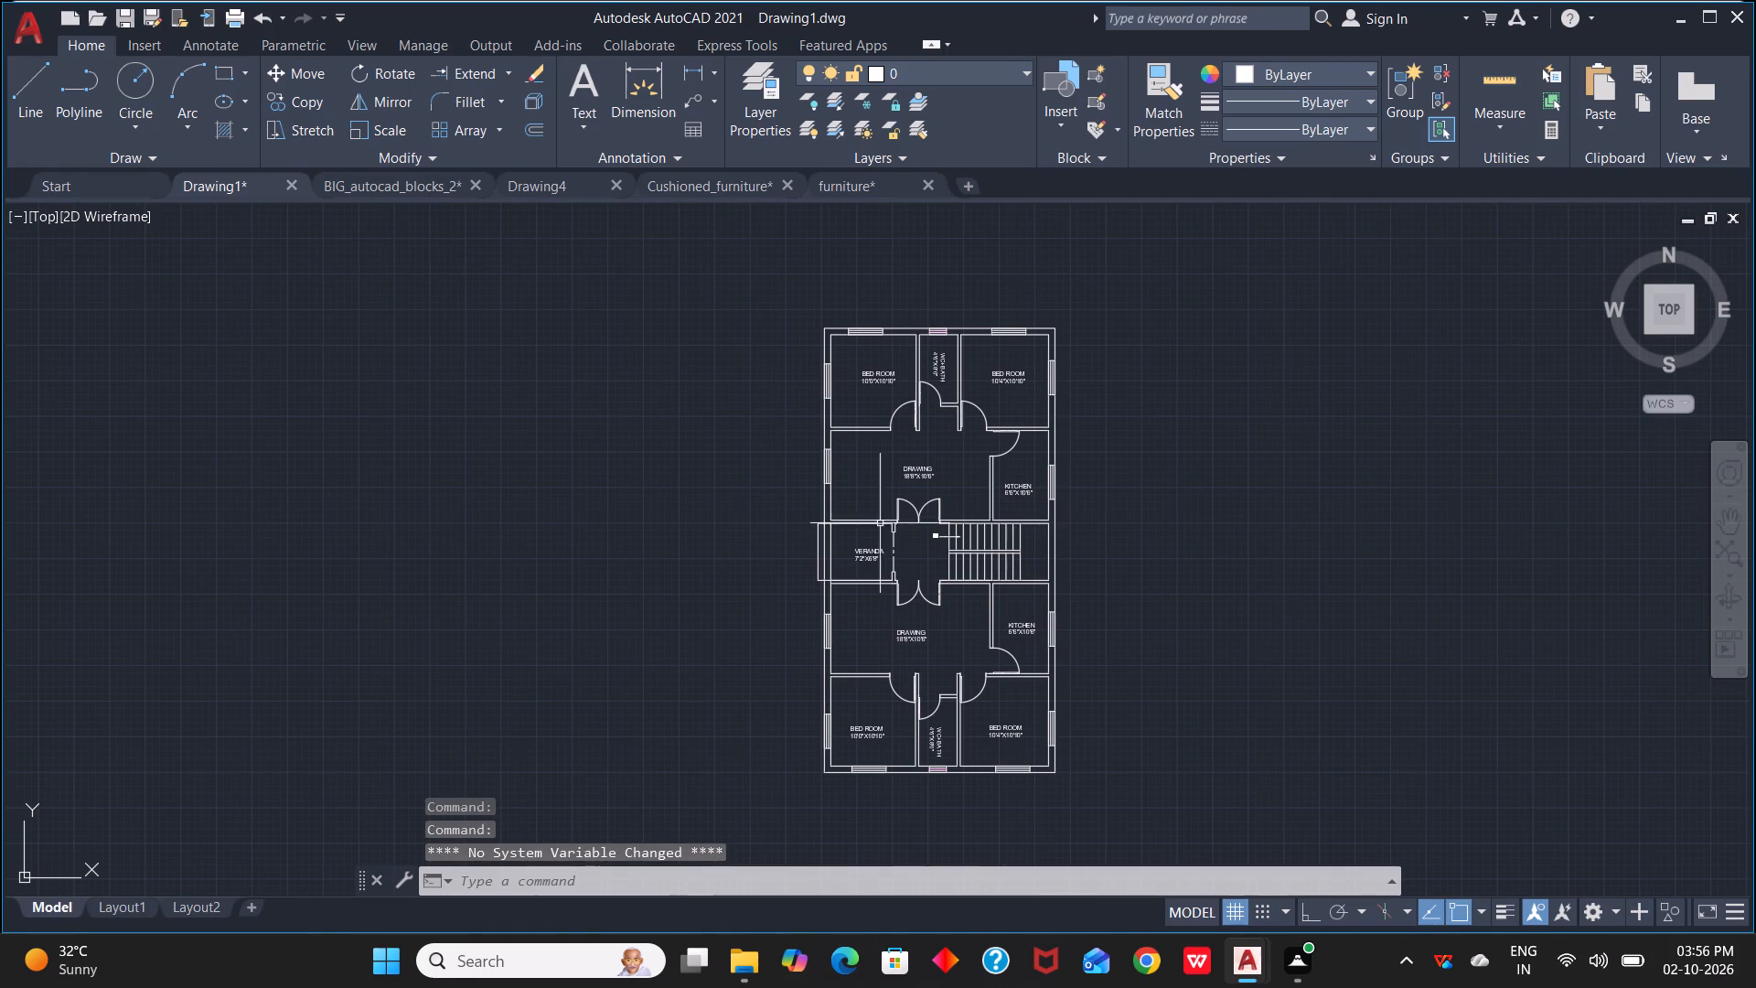
scroll(895, 454, "up", 2)
middle_click_drag(841, 374, 910, 712)
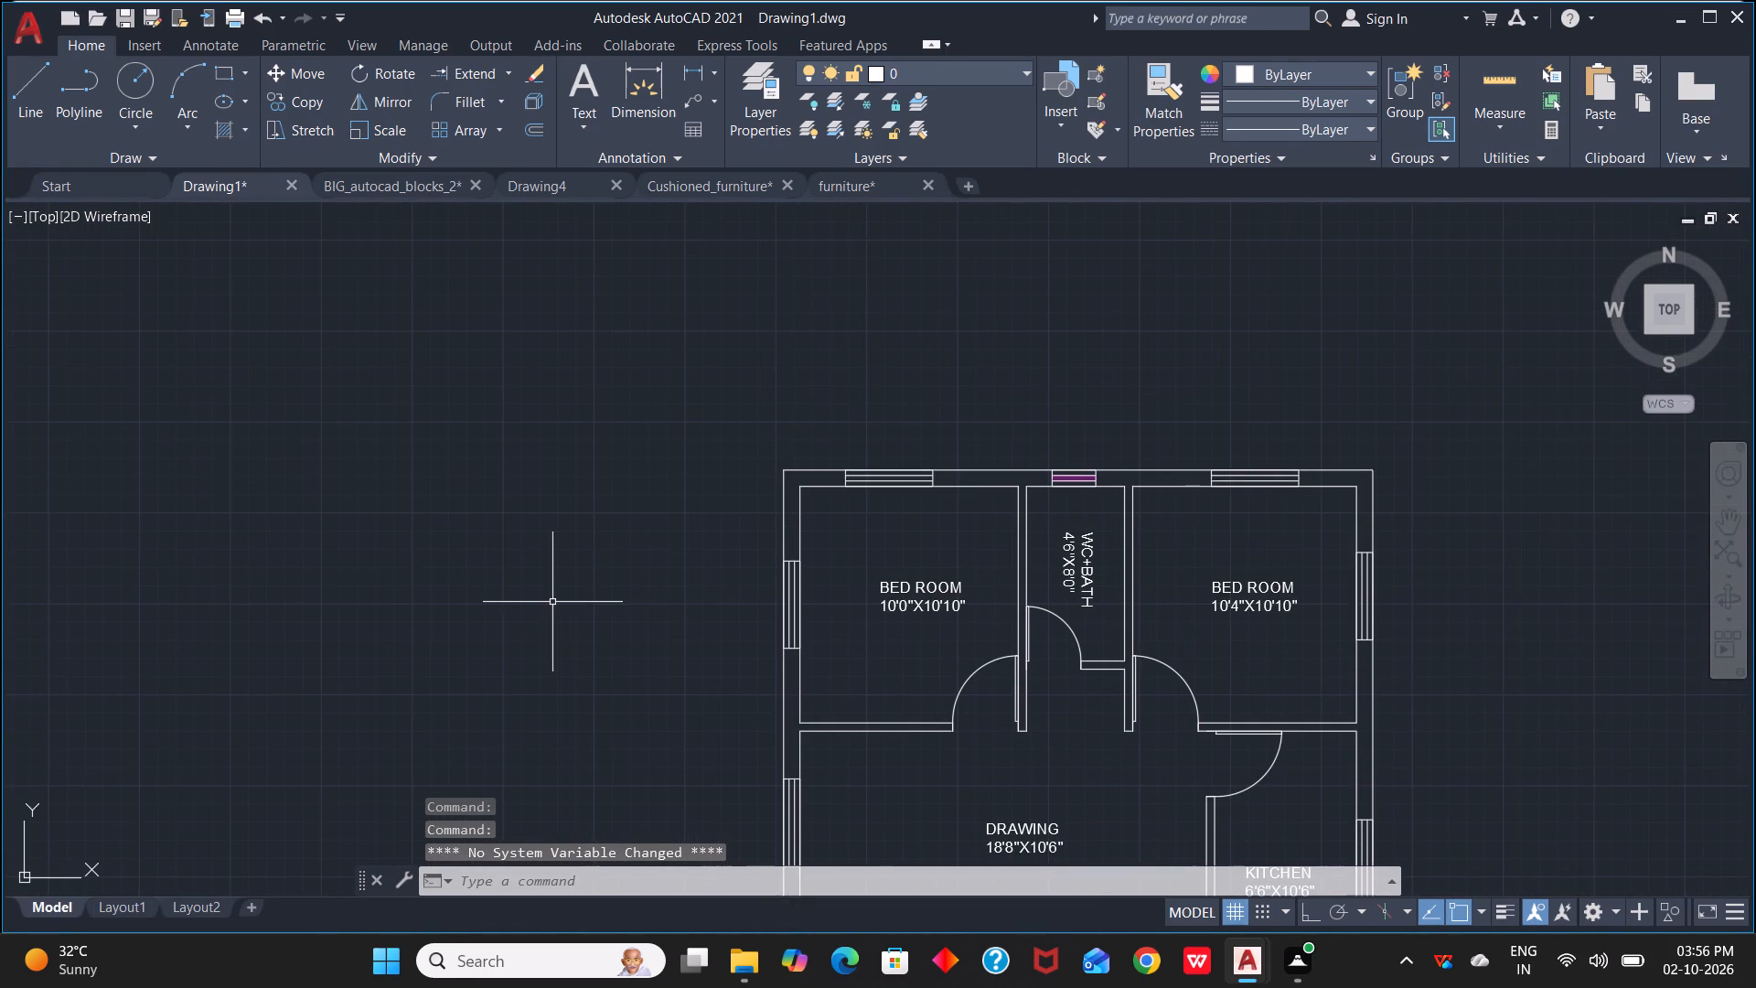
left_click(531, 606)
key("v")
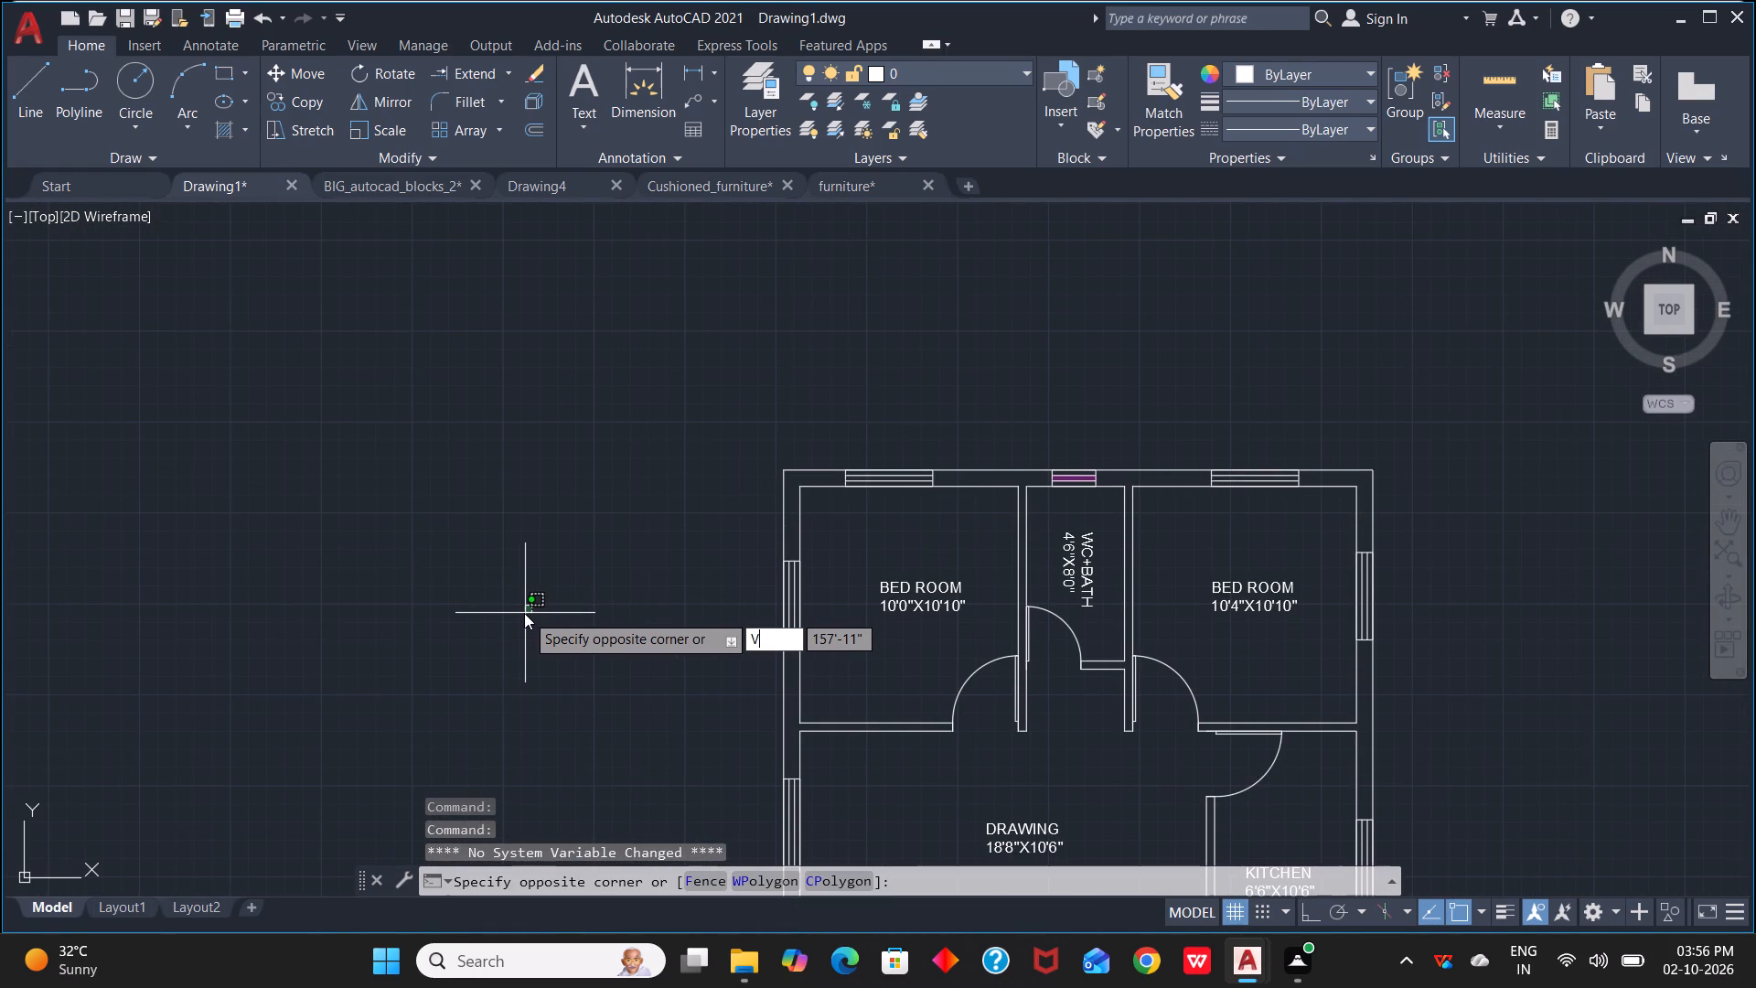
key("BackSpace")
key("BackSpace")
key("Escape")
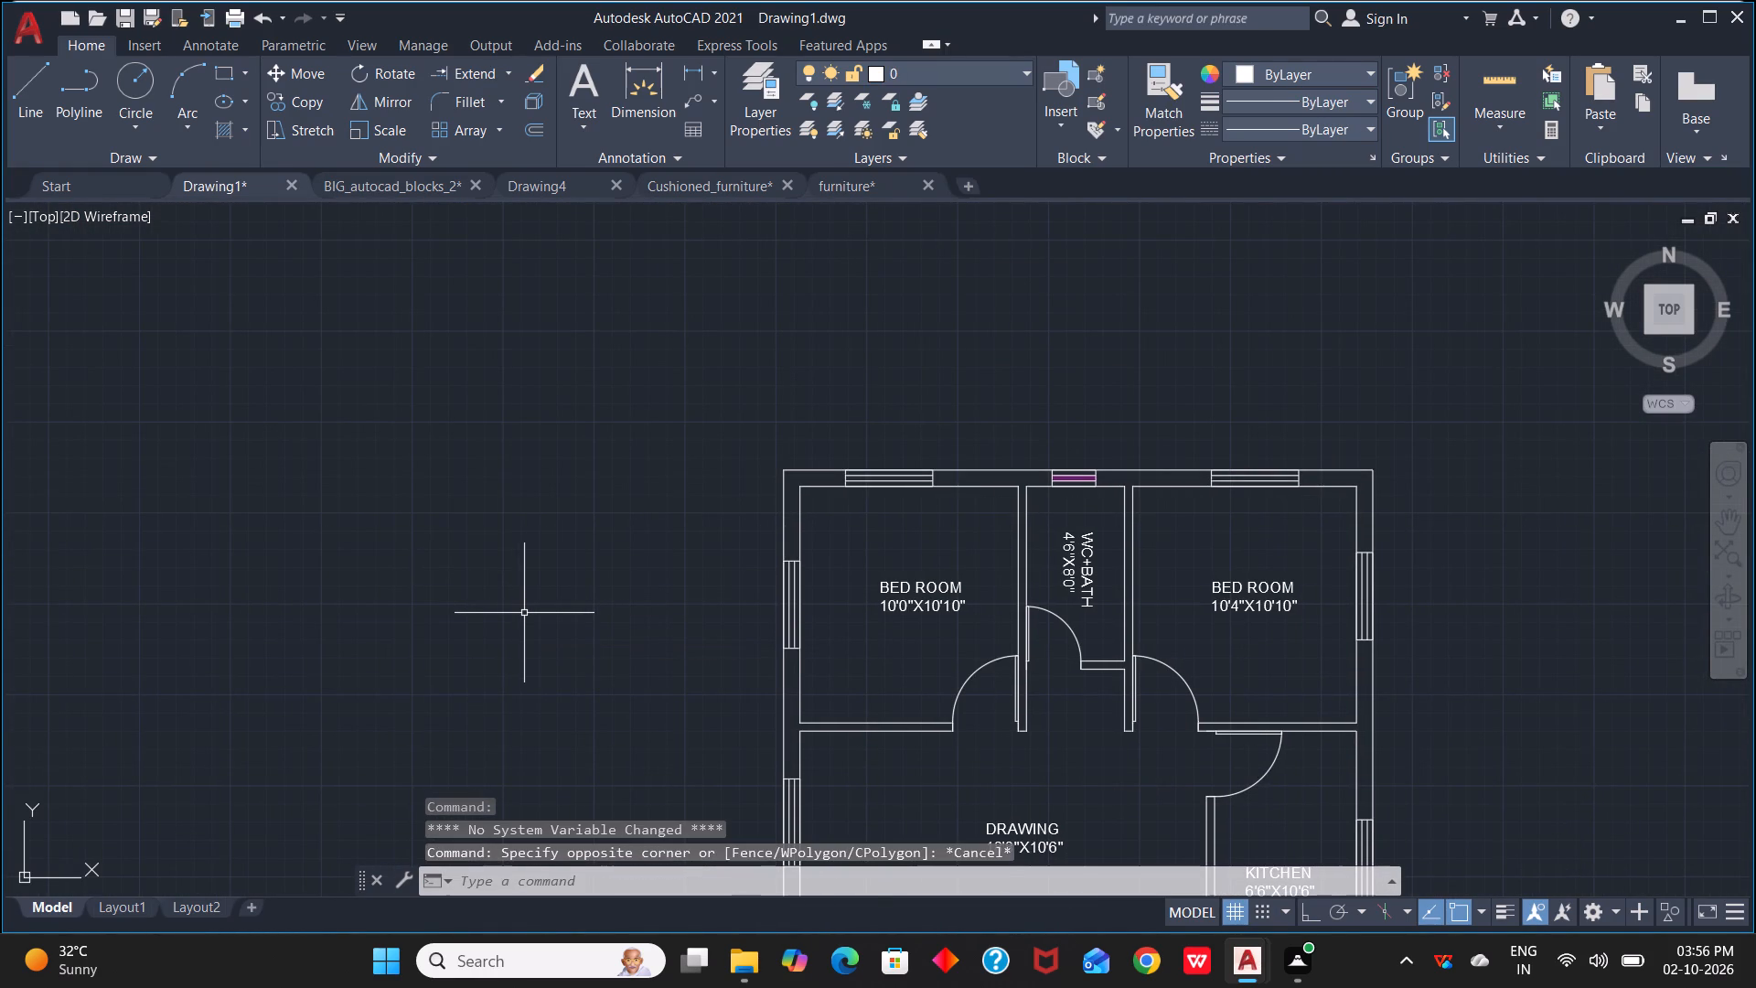
Paste the double bed with bedside tables into the upper 10'4"X10'10" bedroom, its headboard against the upper window wall.
key("ctrl+v")
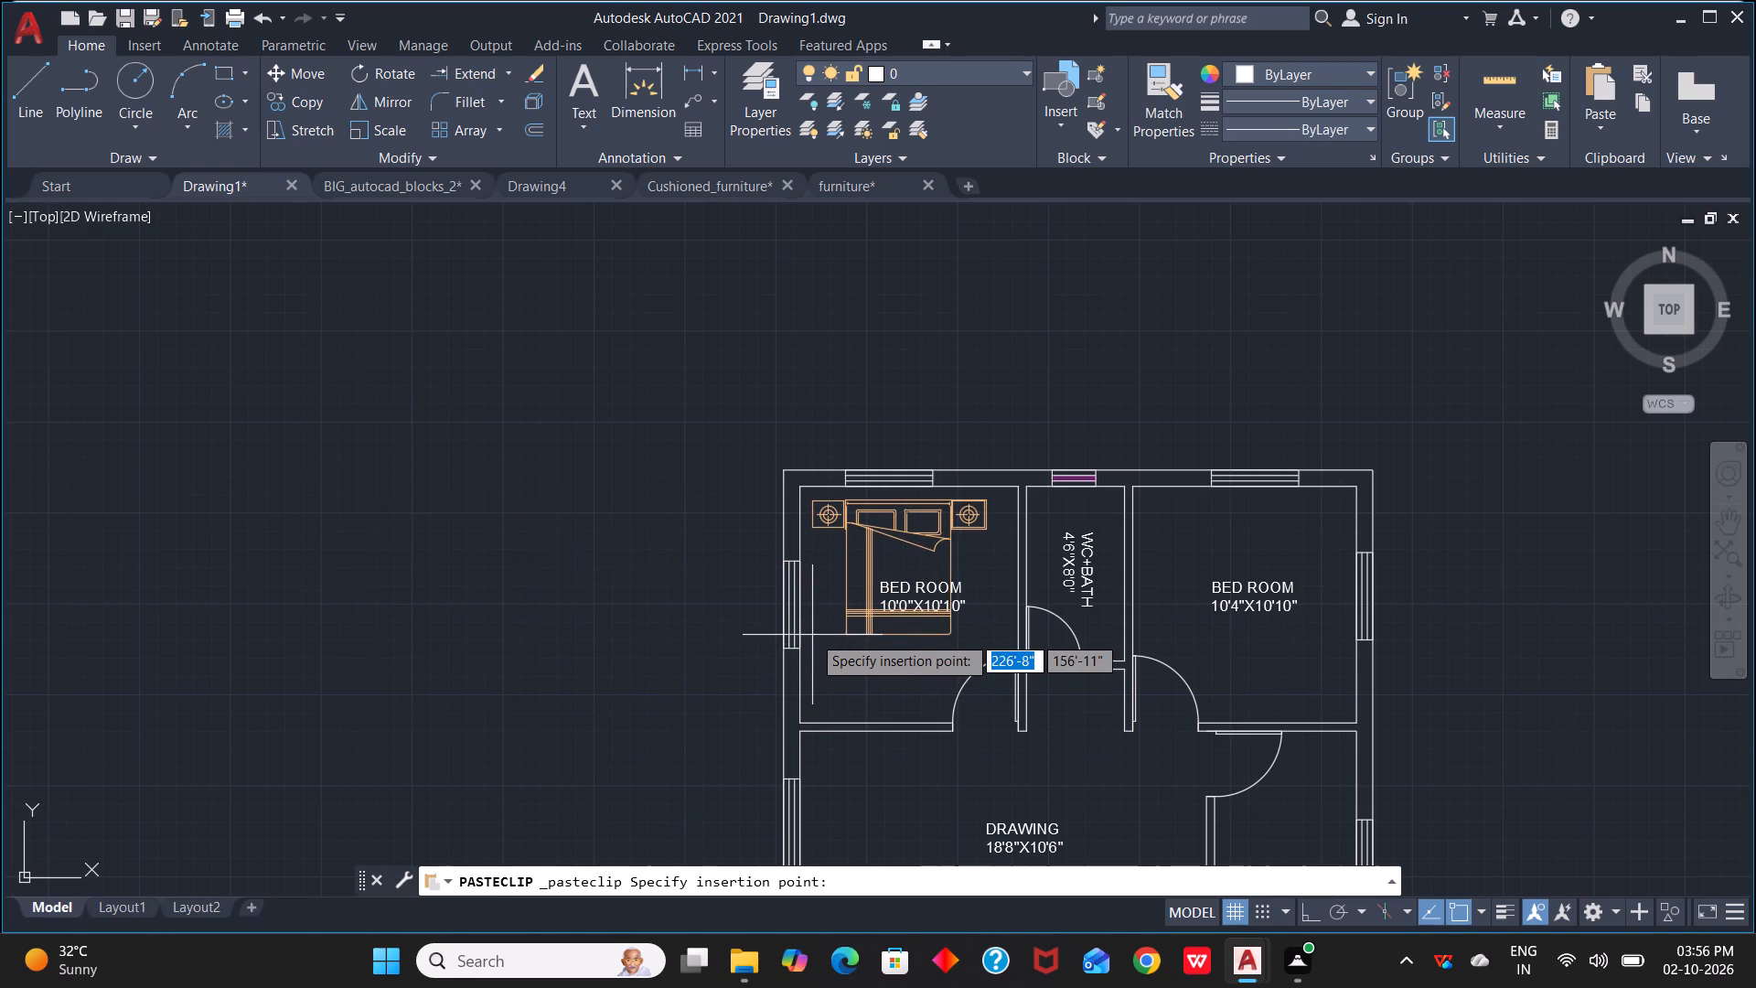
scroll(812, 635, "up", 2)
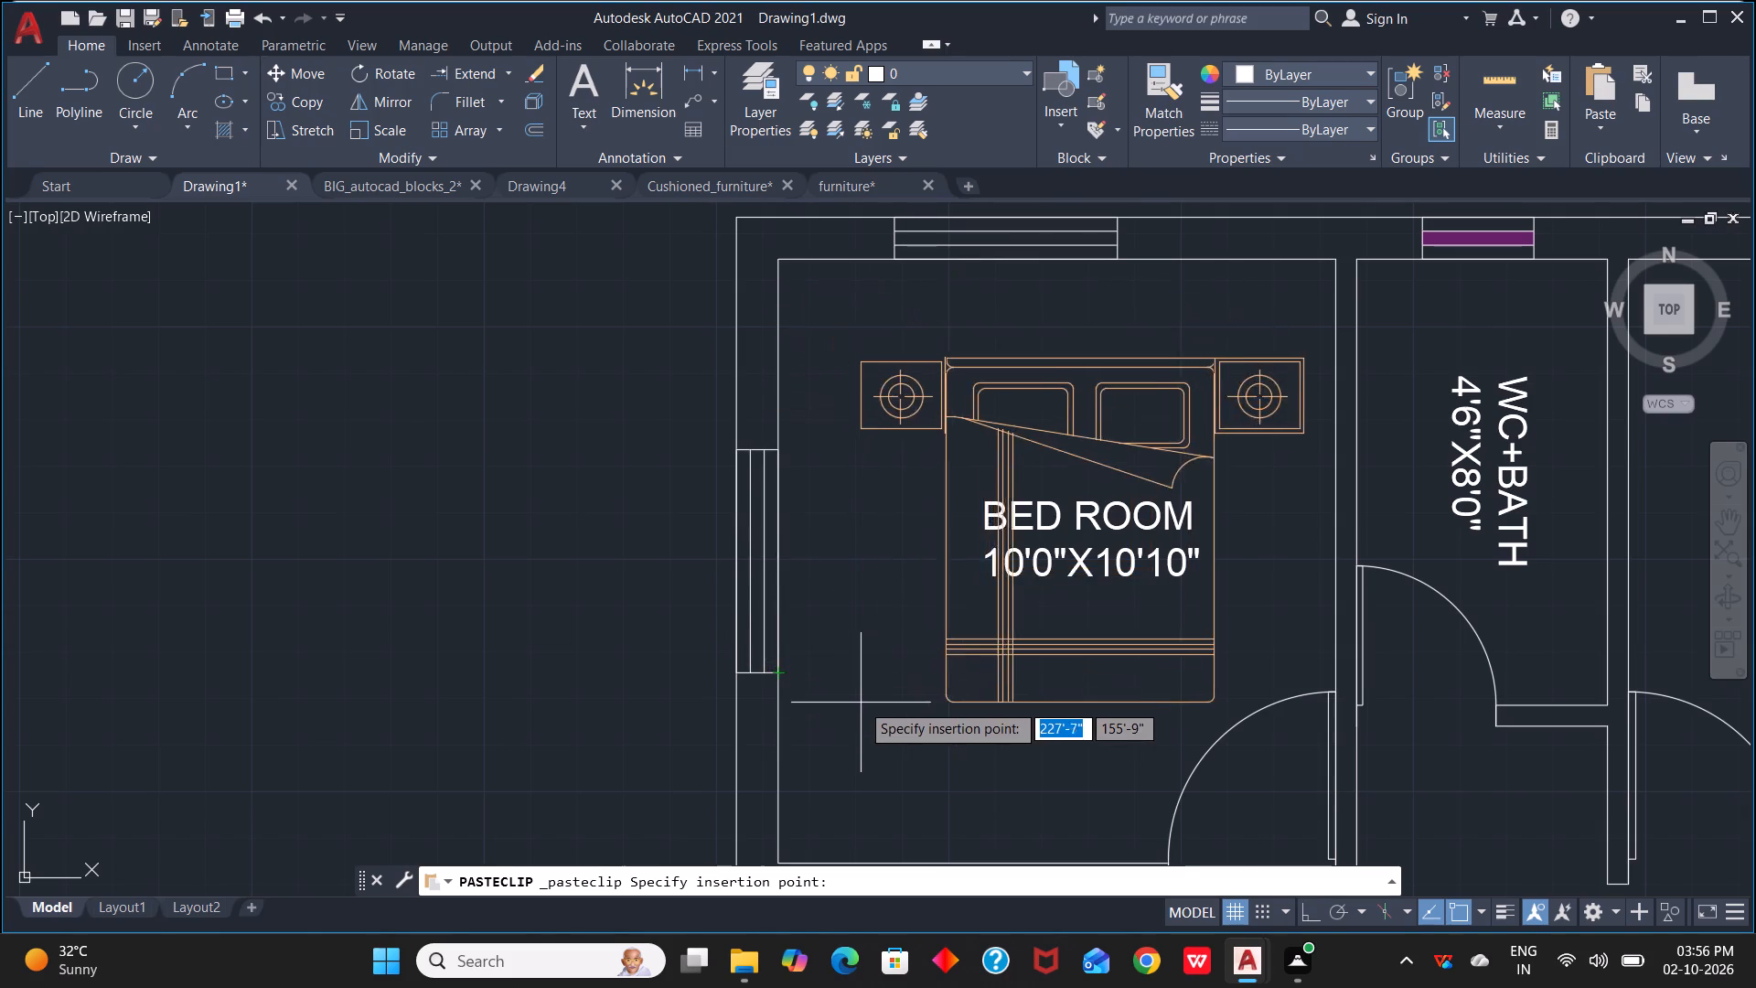
scroll(861, 703, "down", 3)
scroll(1080, 694, "up", 2)
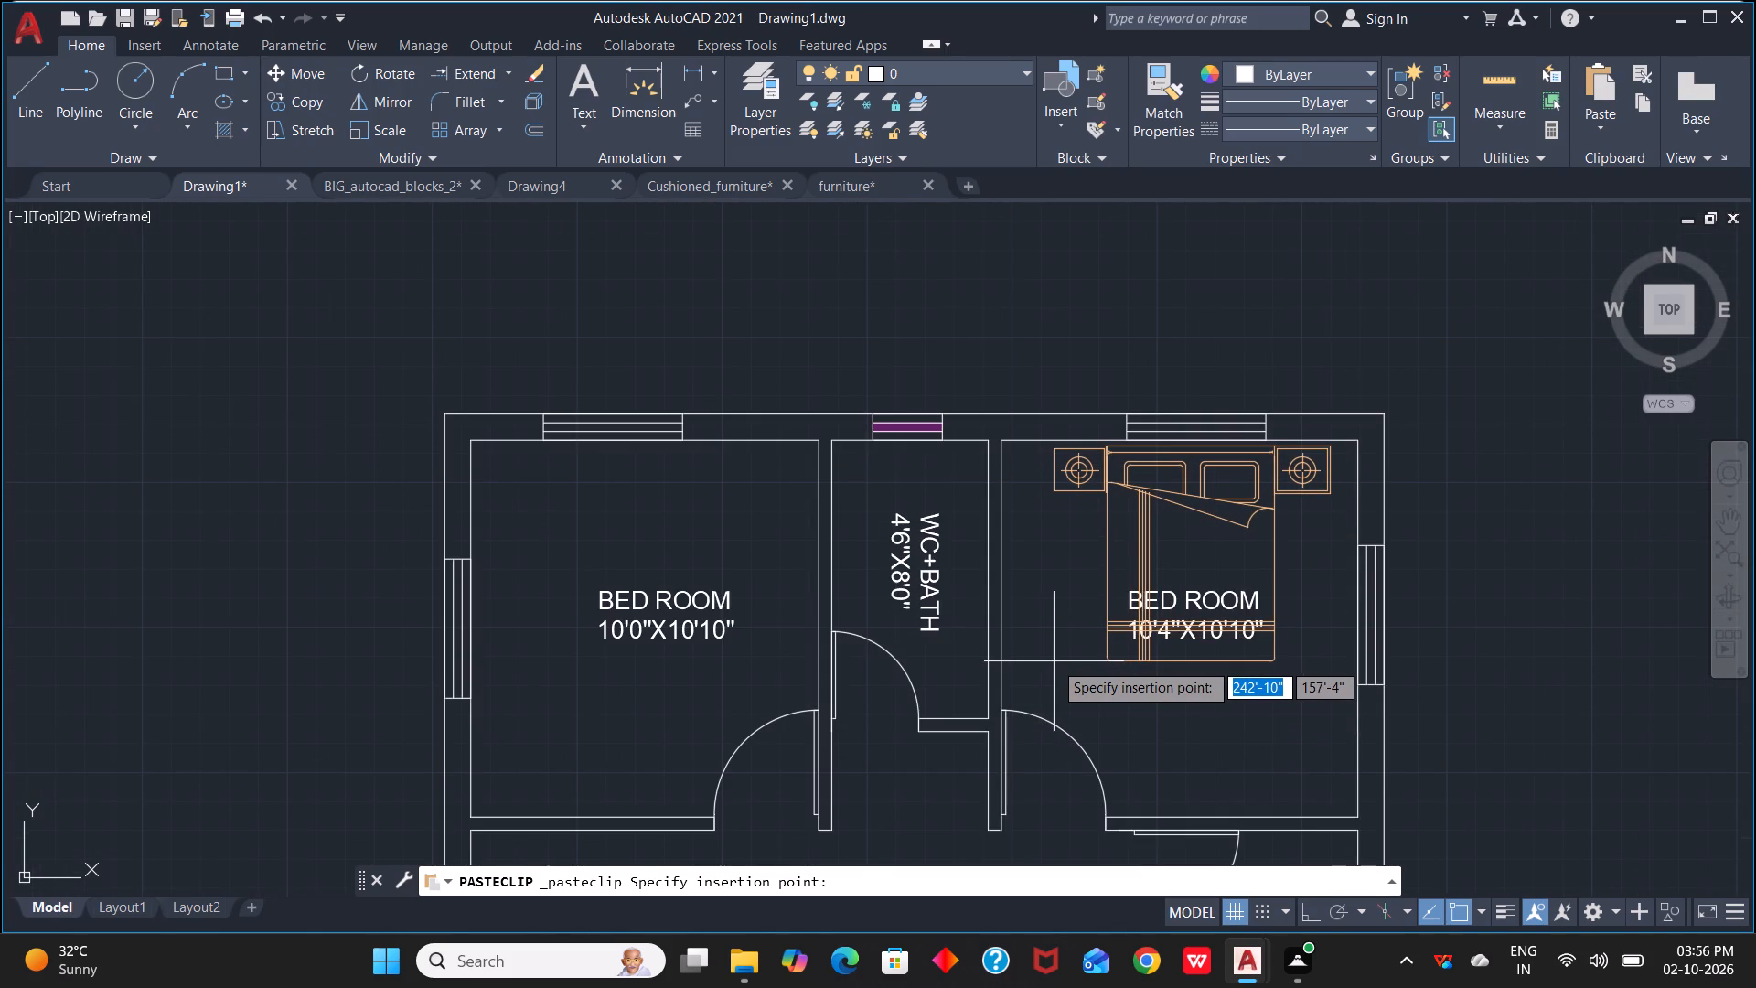
scroll(1054, 656, "up", 3)
scroll(1044, 677, "down", 1)
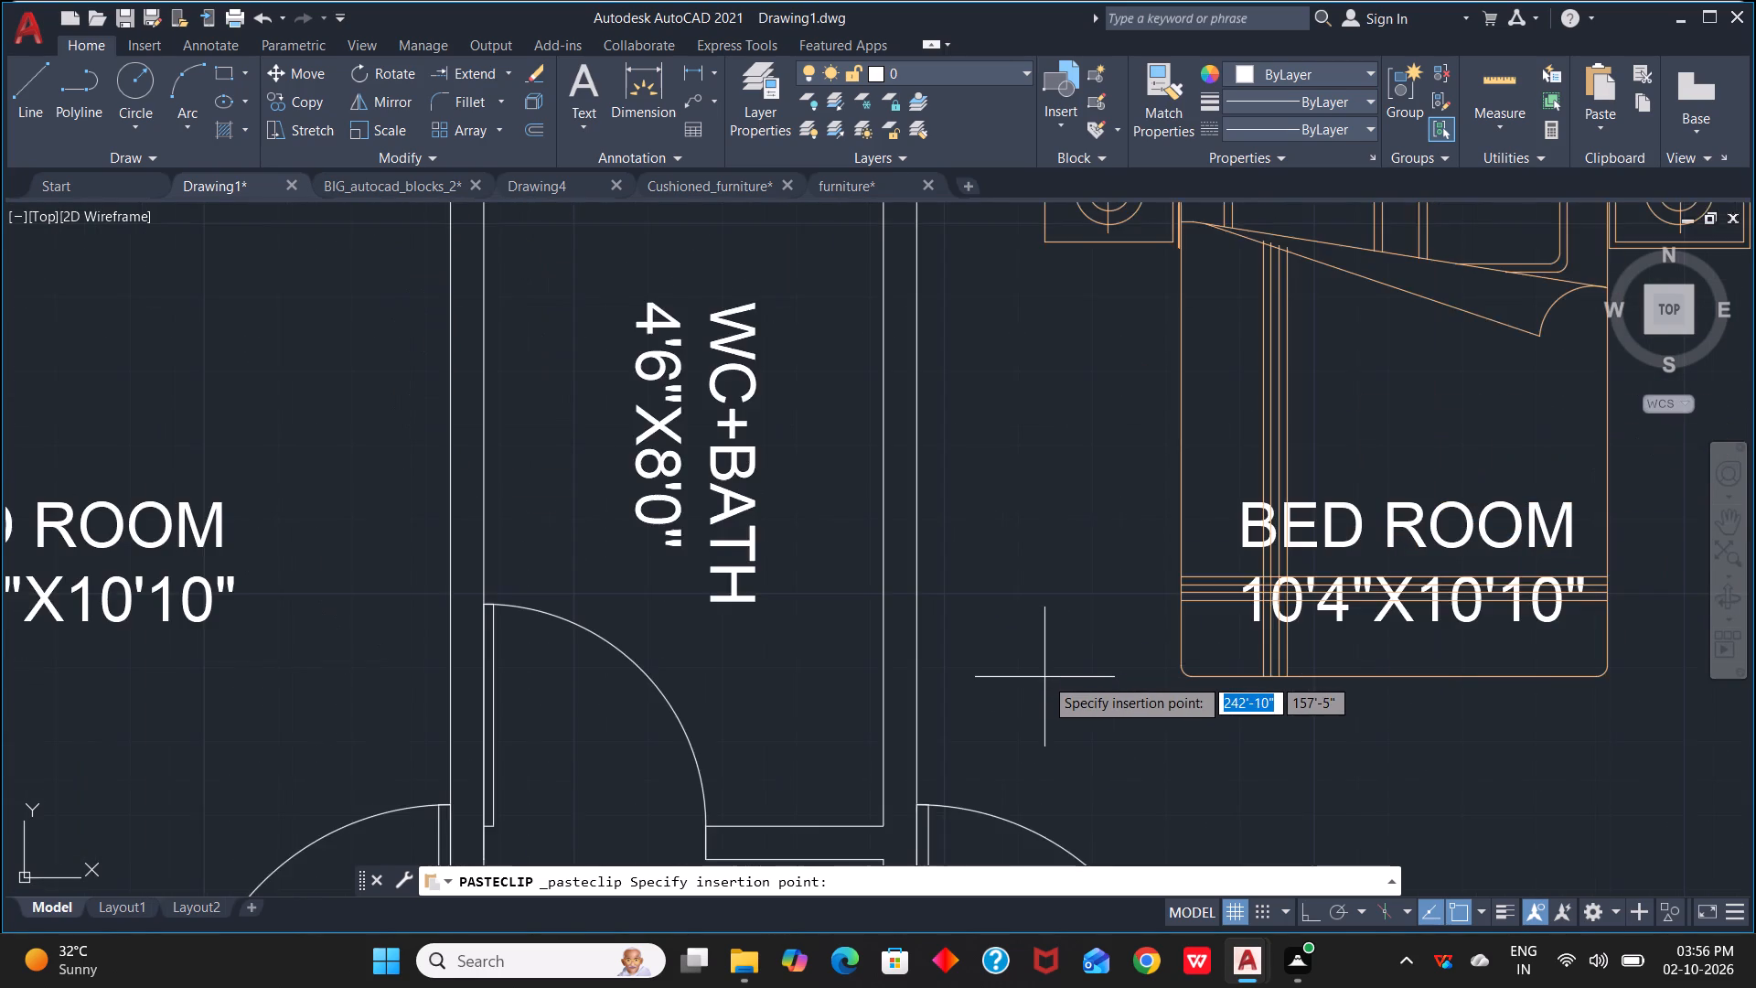
middle_click_drag(1044, 678, 917, 943)
scroll(1018, 798, "down", 1)
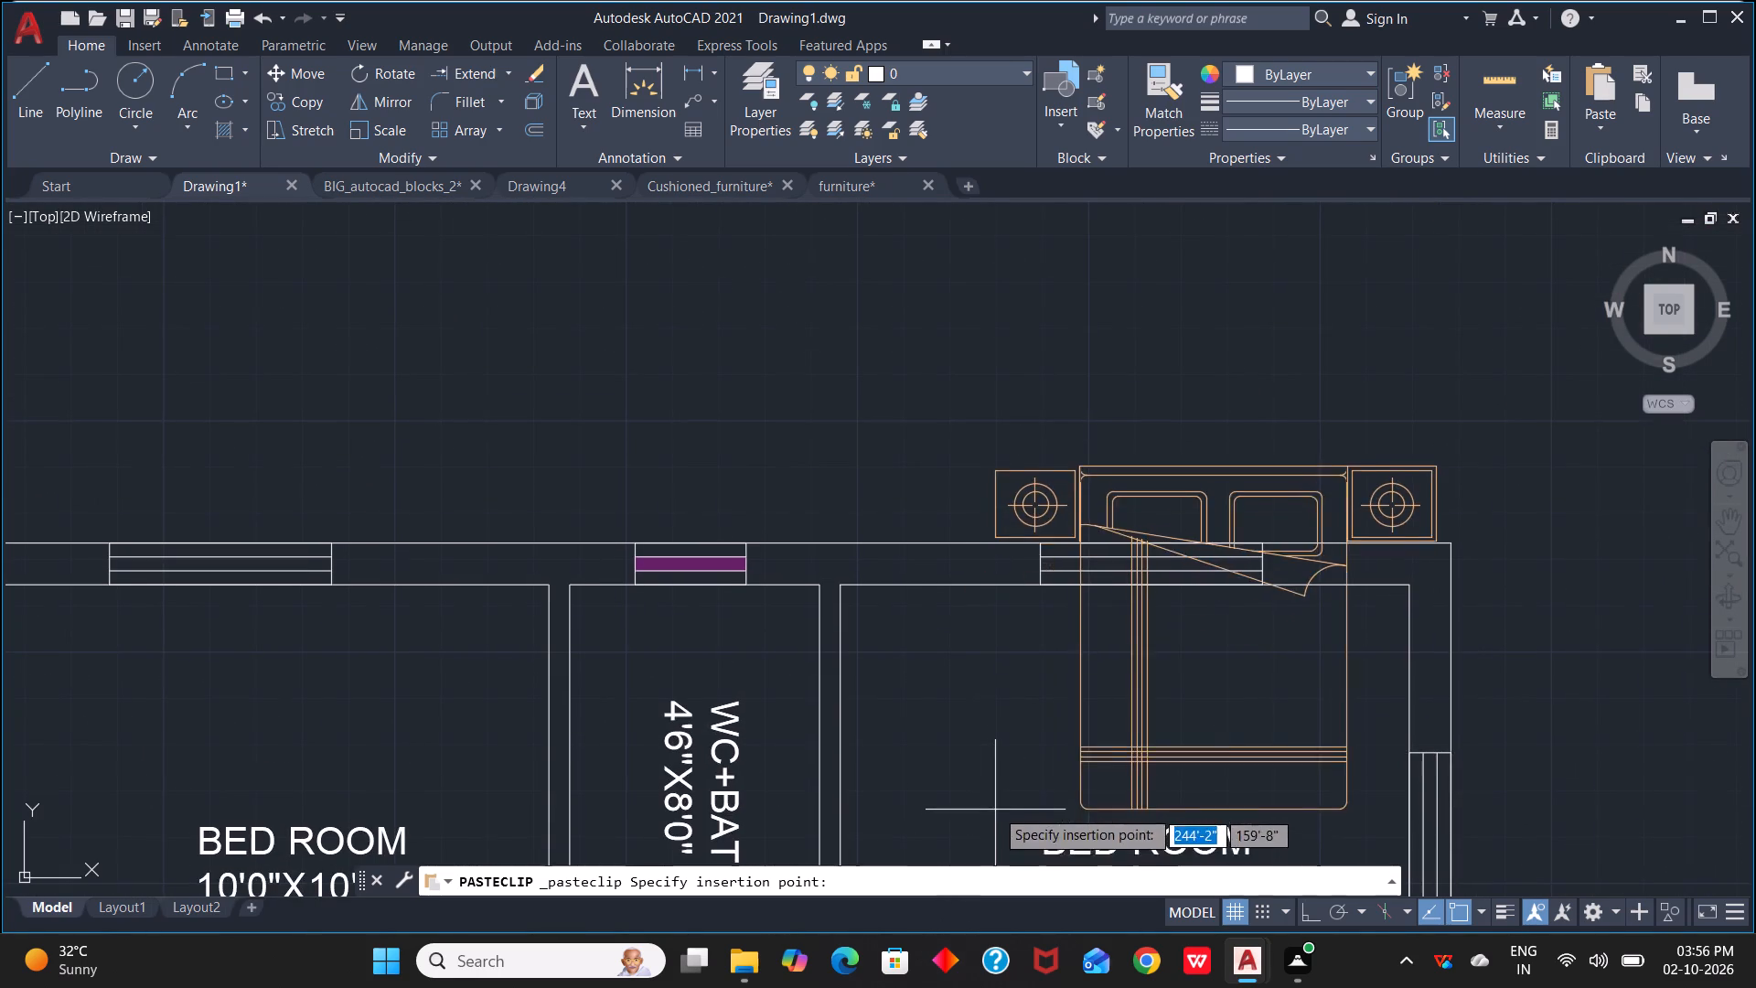
scroll(942, 899, "down", 1)
middle_click_drag(933, 746, 994, 459)
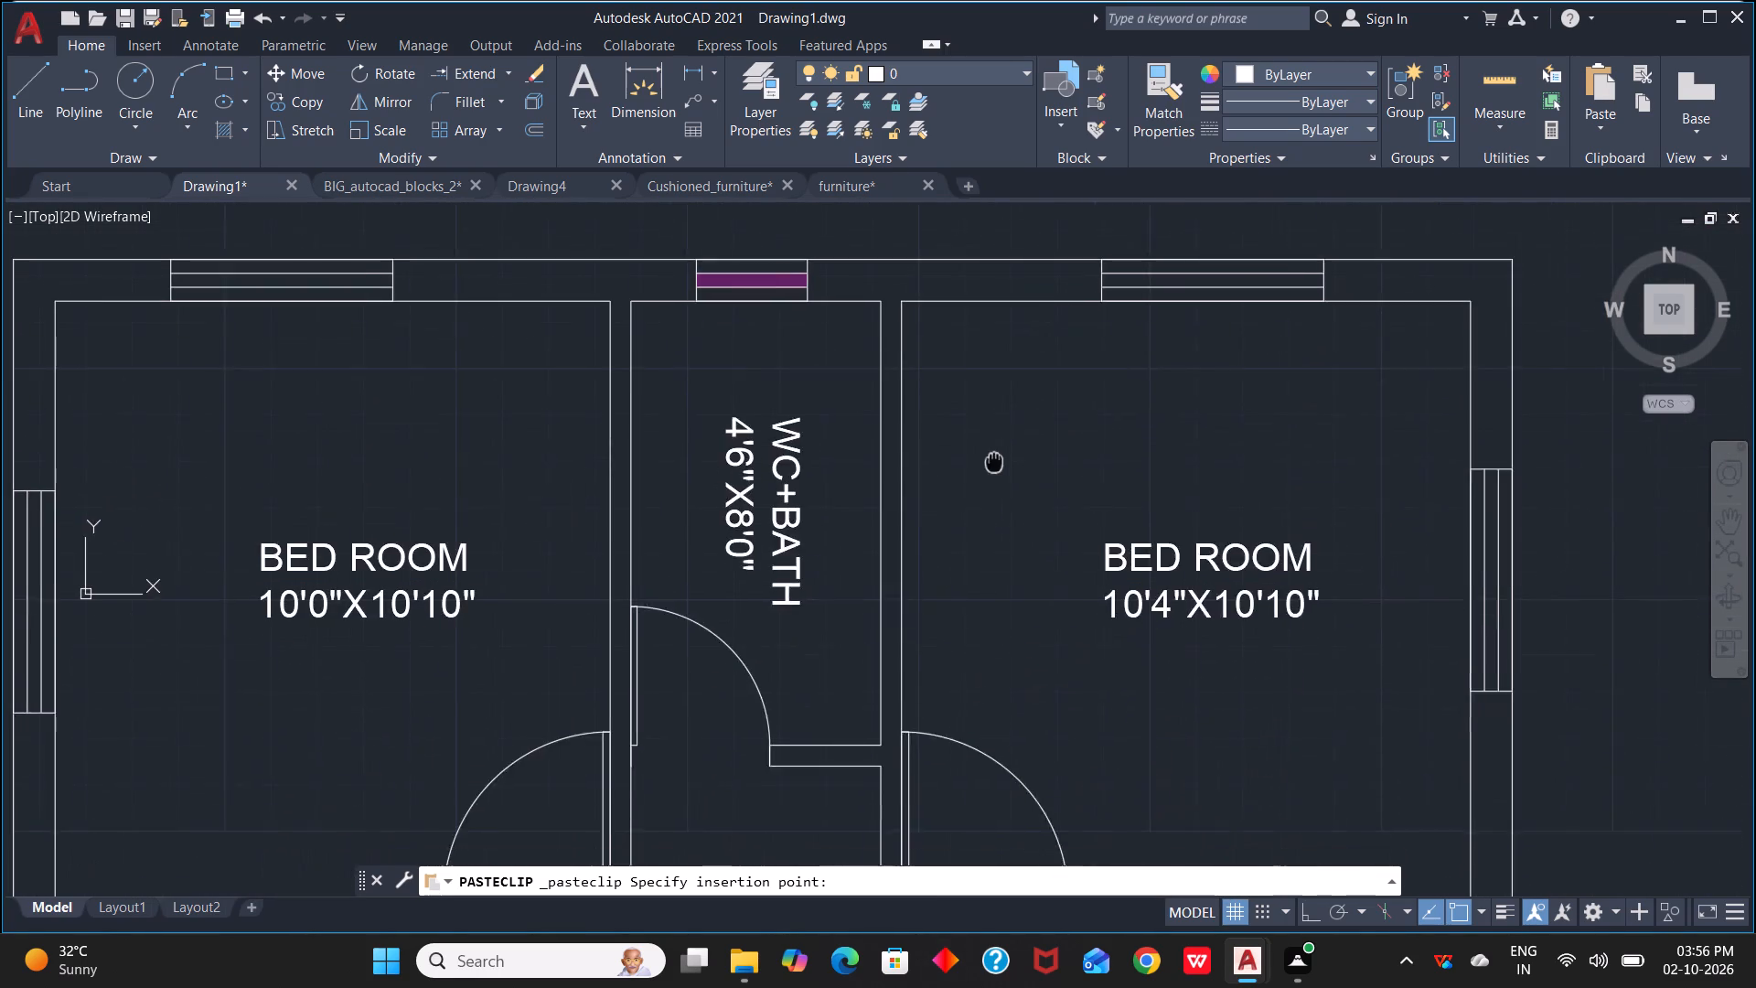
middle_click_drag(994, 459, 980, 366)
middle_click_drag(989, 574, 979, 644)
scroll(989, 574, "down", 1)
scroll(979, 633, "up", 1)
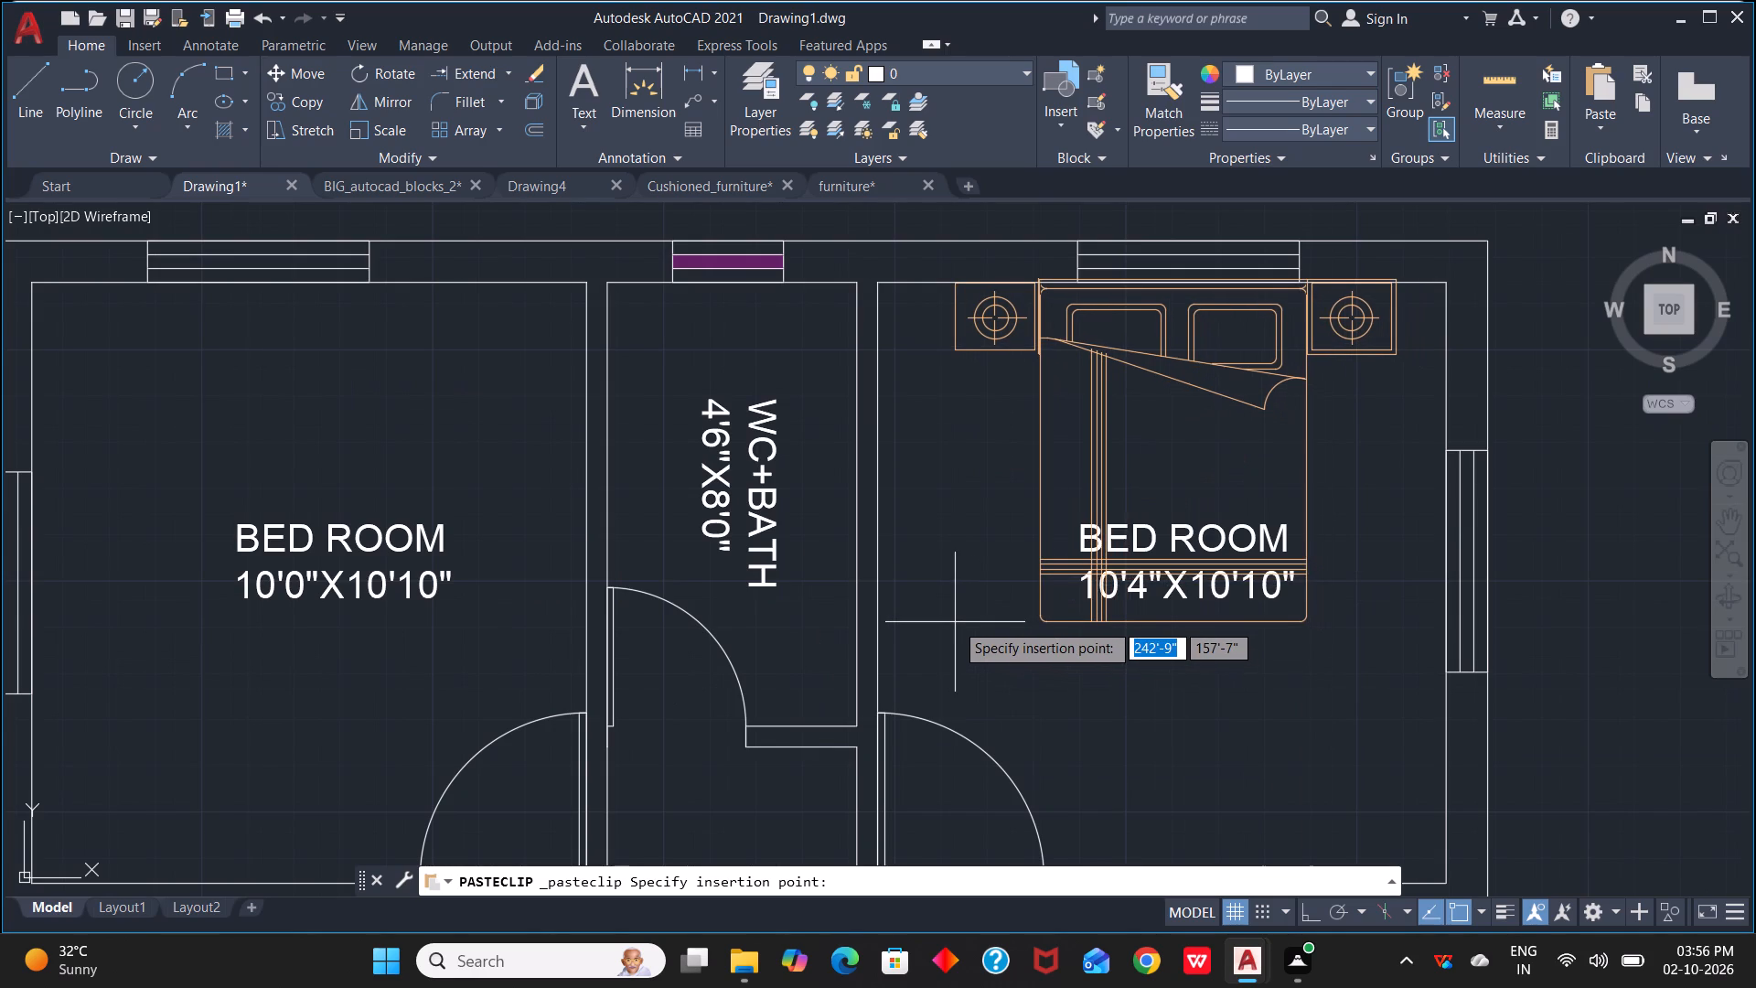
left_click(953, 626)
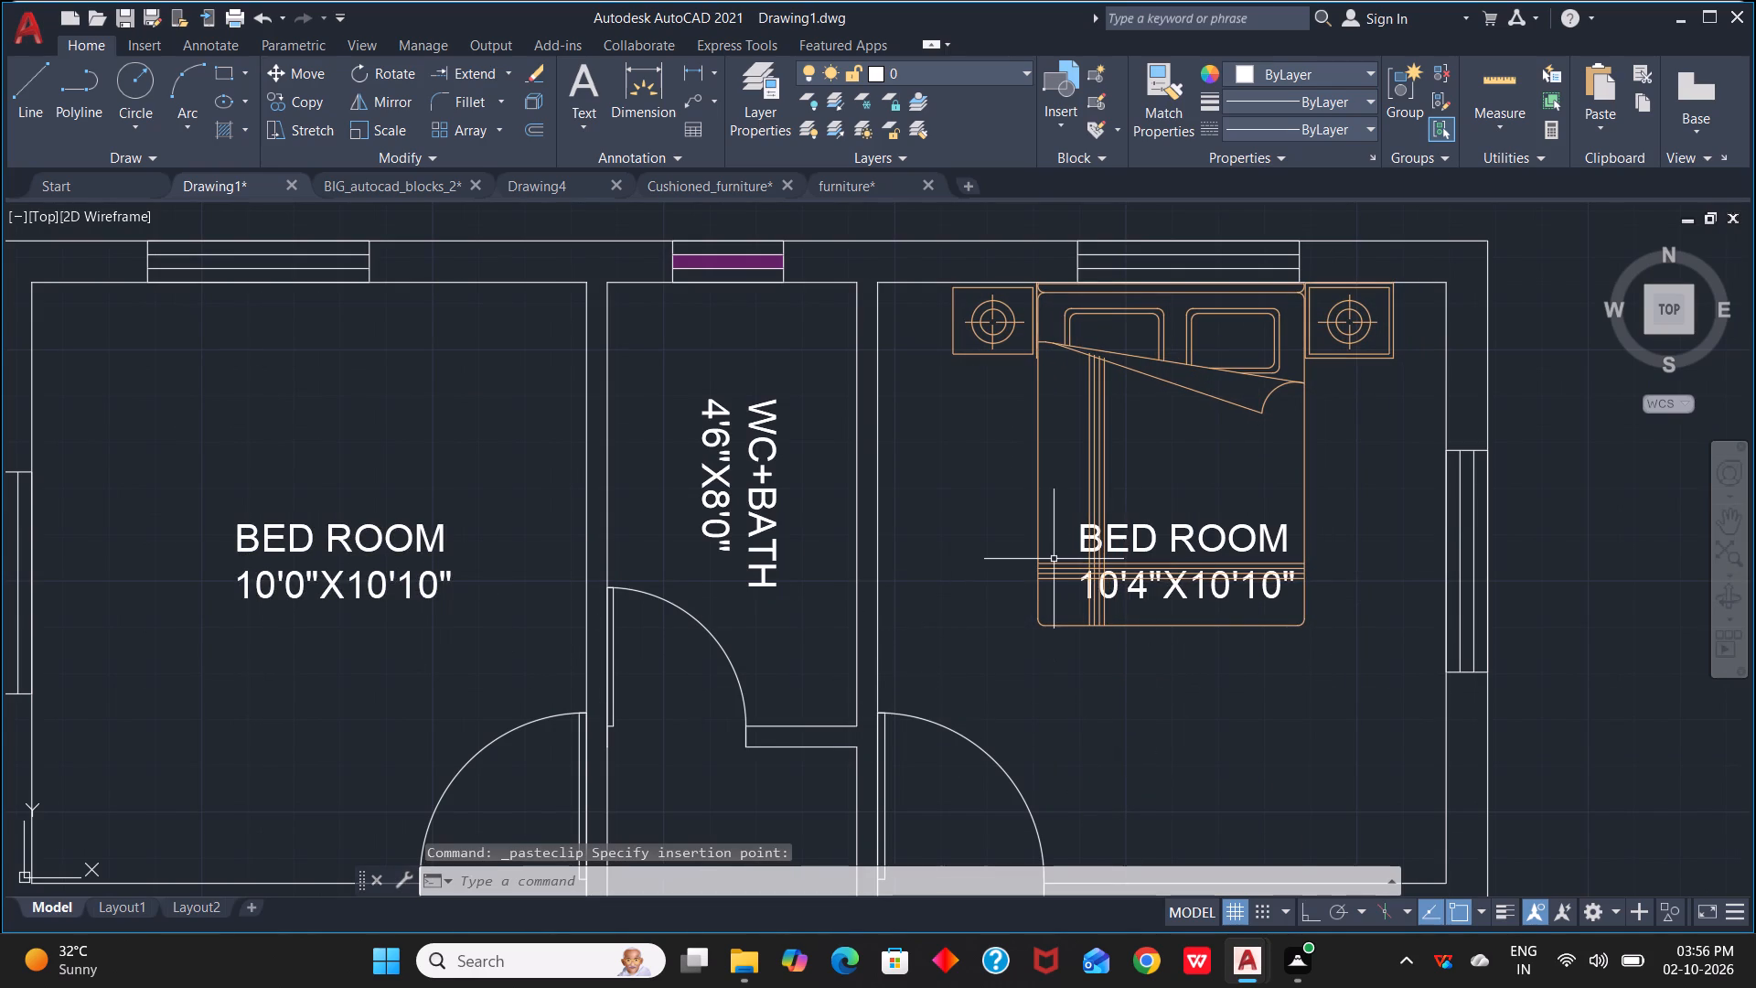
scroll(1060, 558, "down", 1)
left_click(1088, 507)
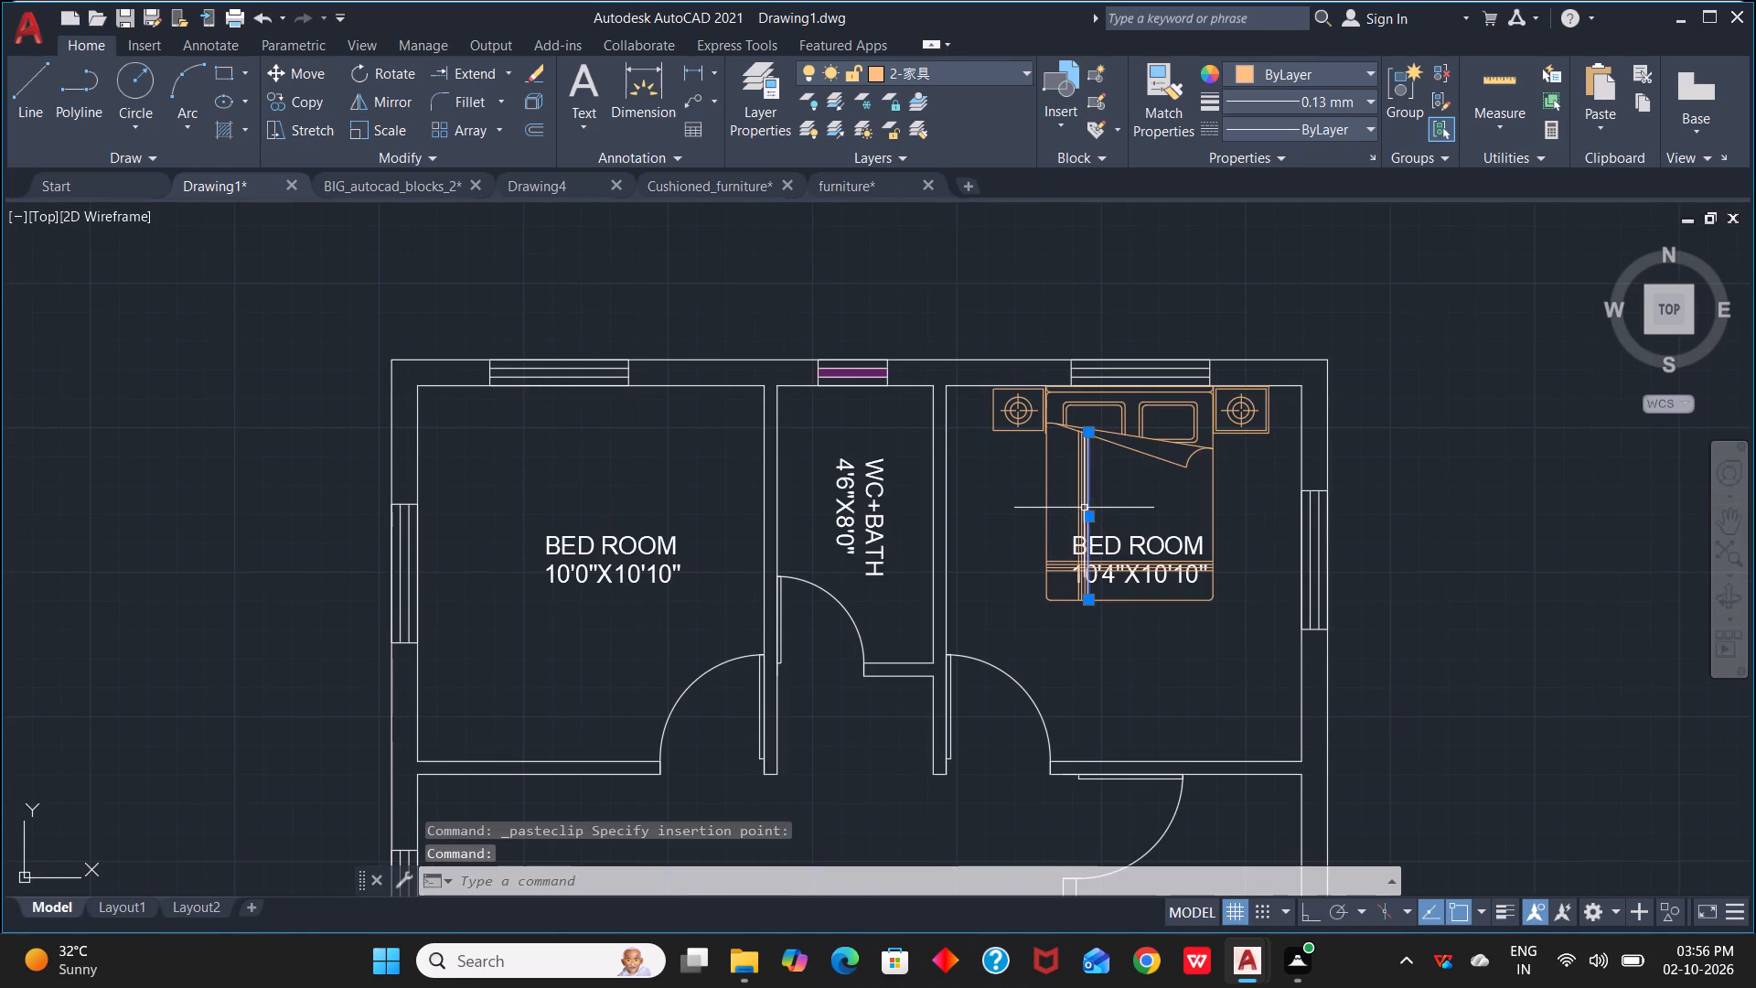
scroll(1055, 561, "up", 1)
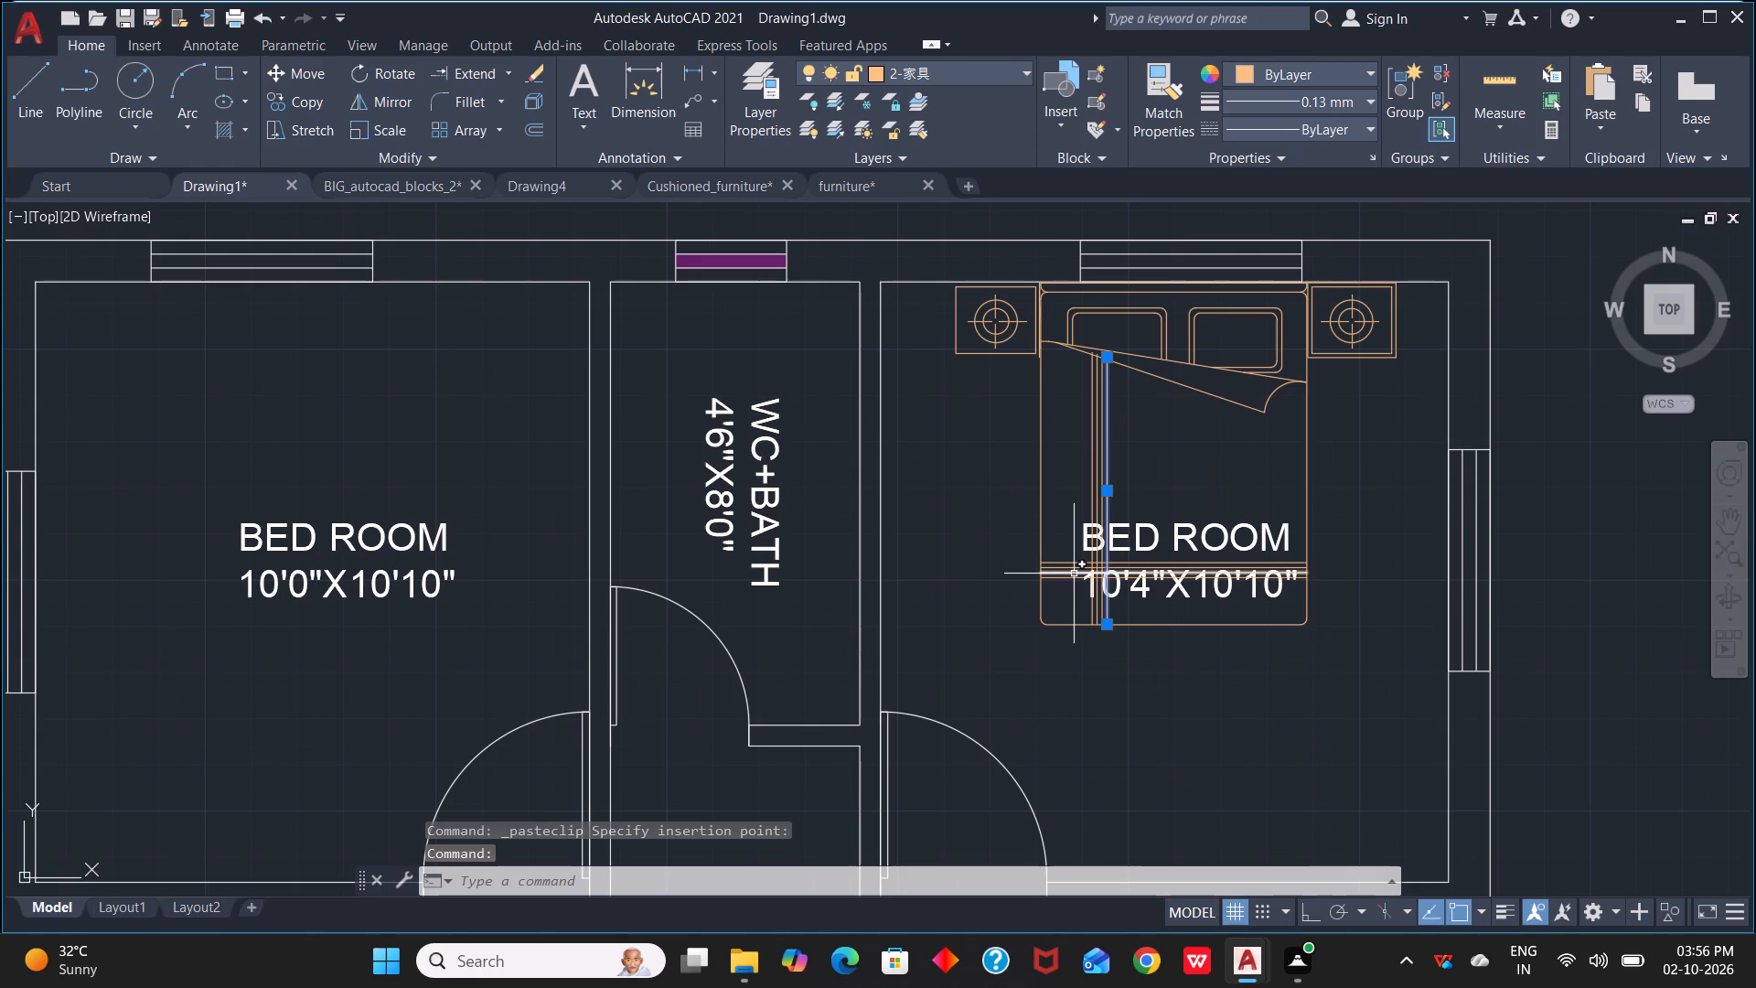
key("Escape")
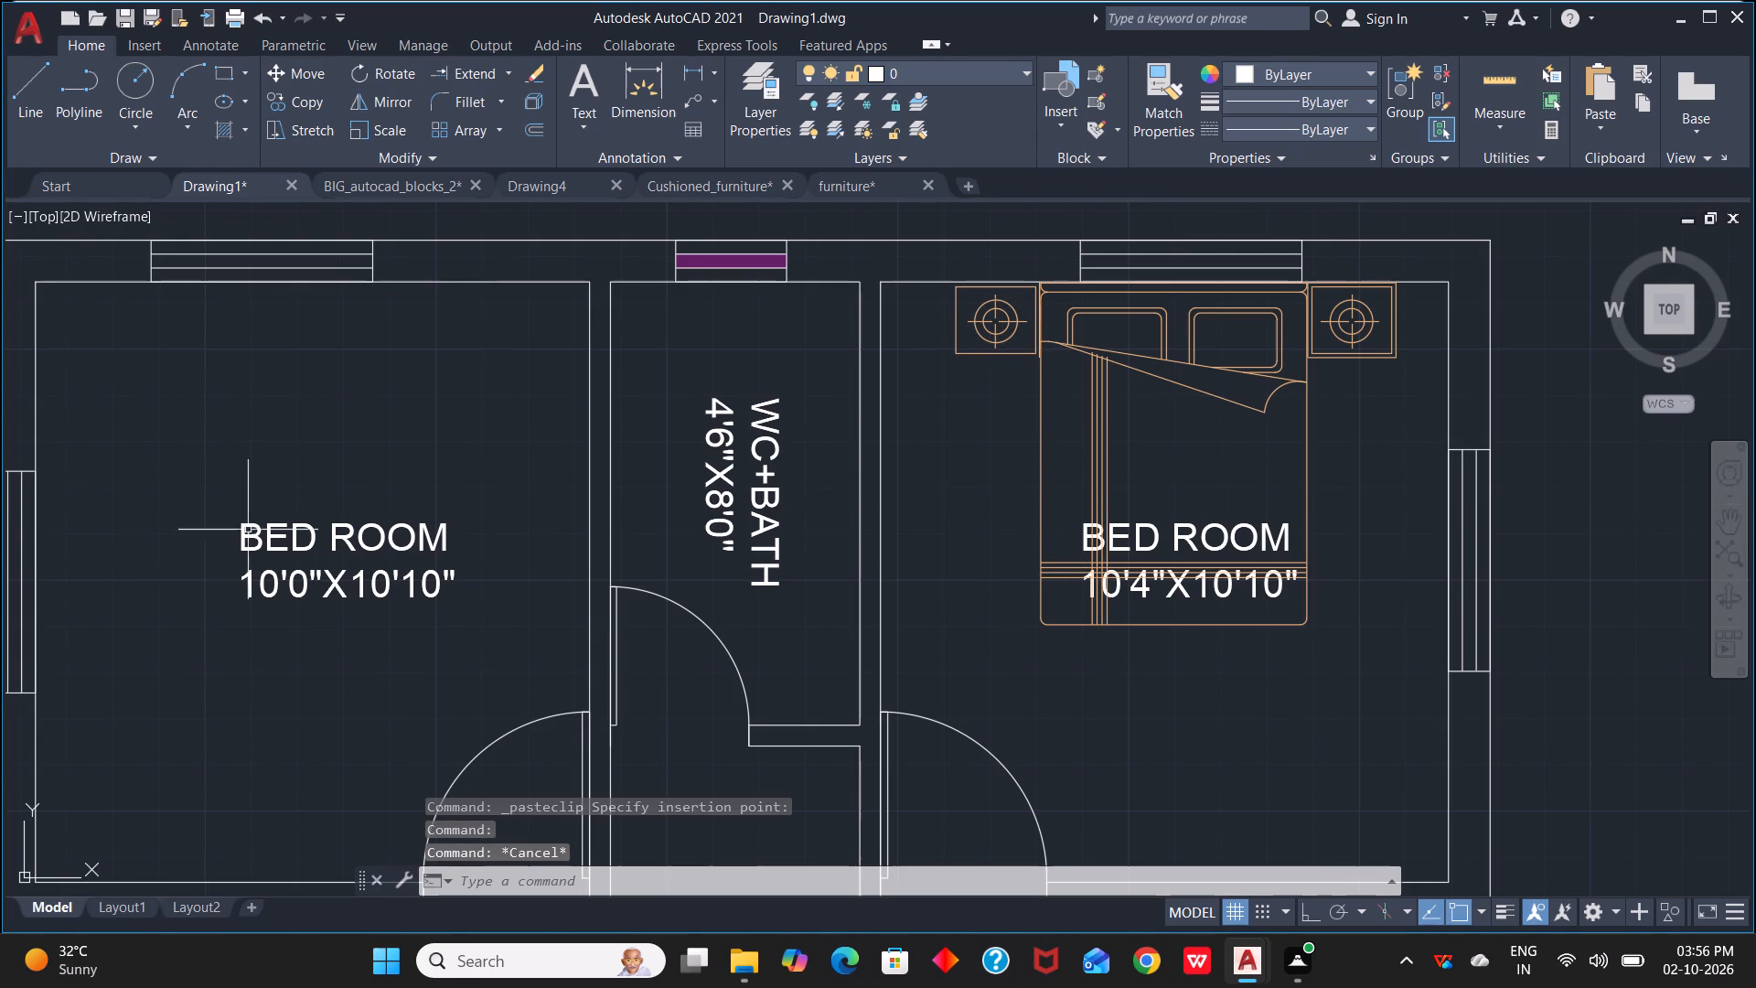
Paste another double bed with bedside tables into the upper 10'0"X10'10" bedroom, headboard against the upper window wall.
key("ctrl+v")
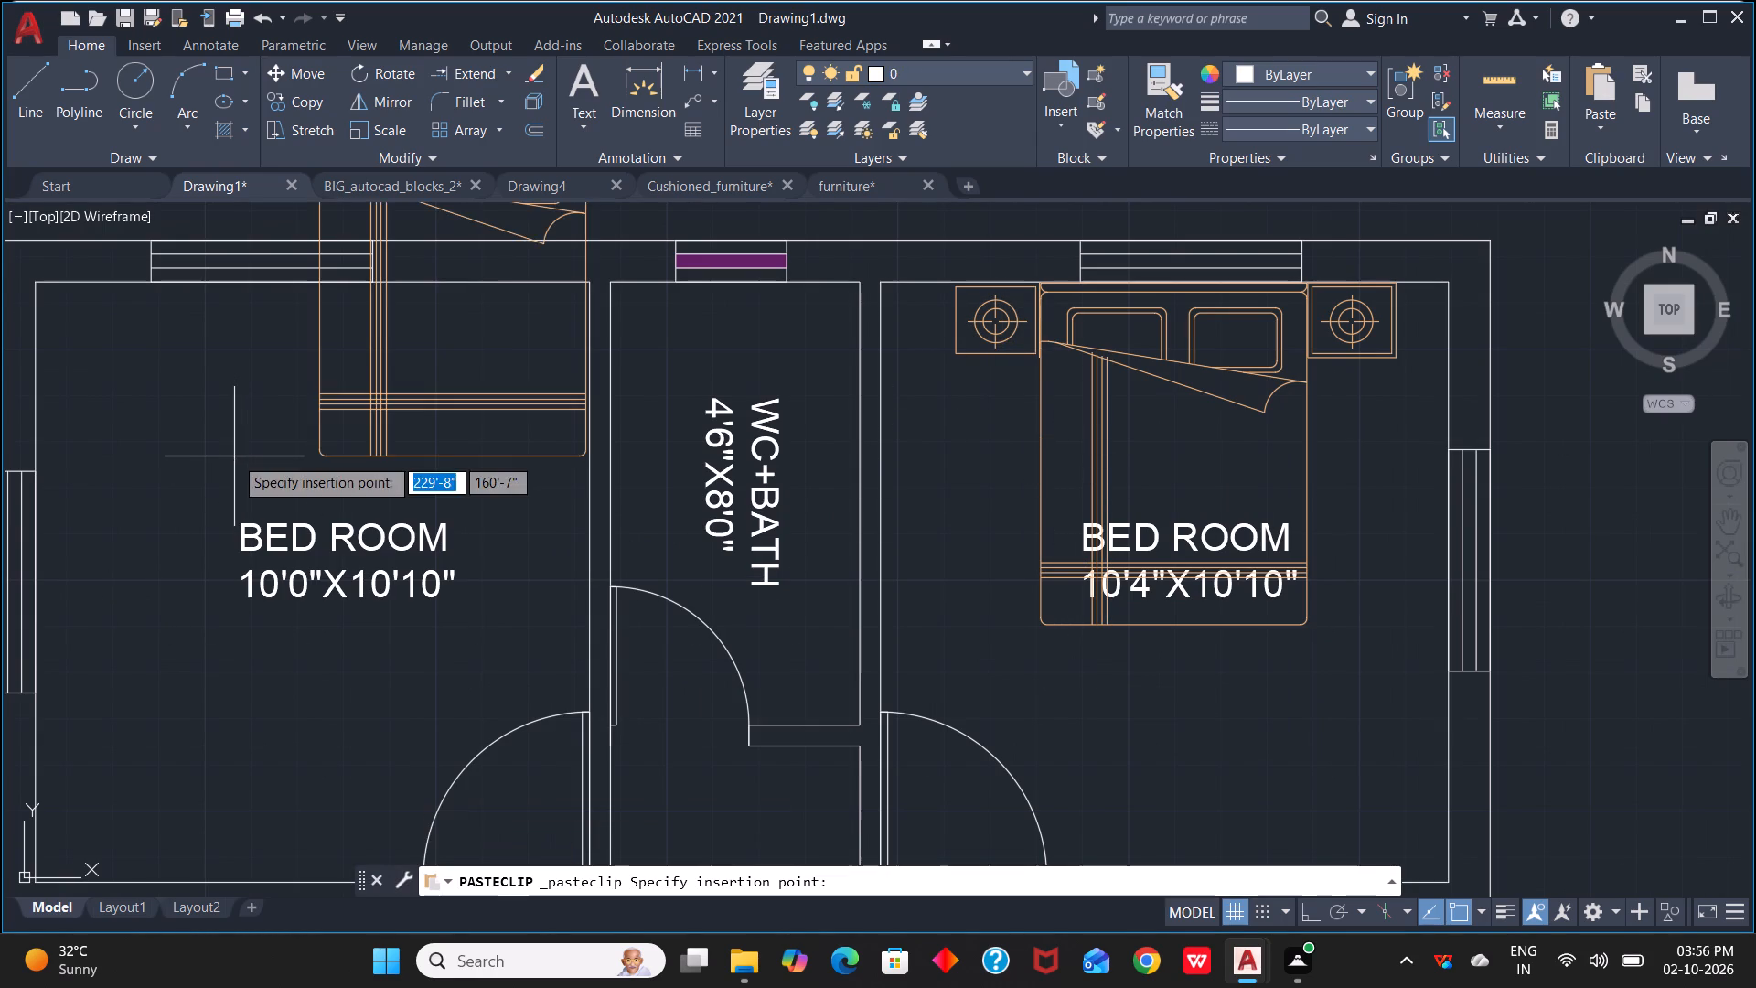
scroll(91, 650, "up", 1)
scroll(86, 648, "down", 1)
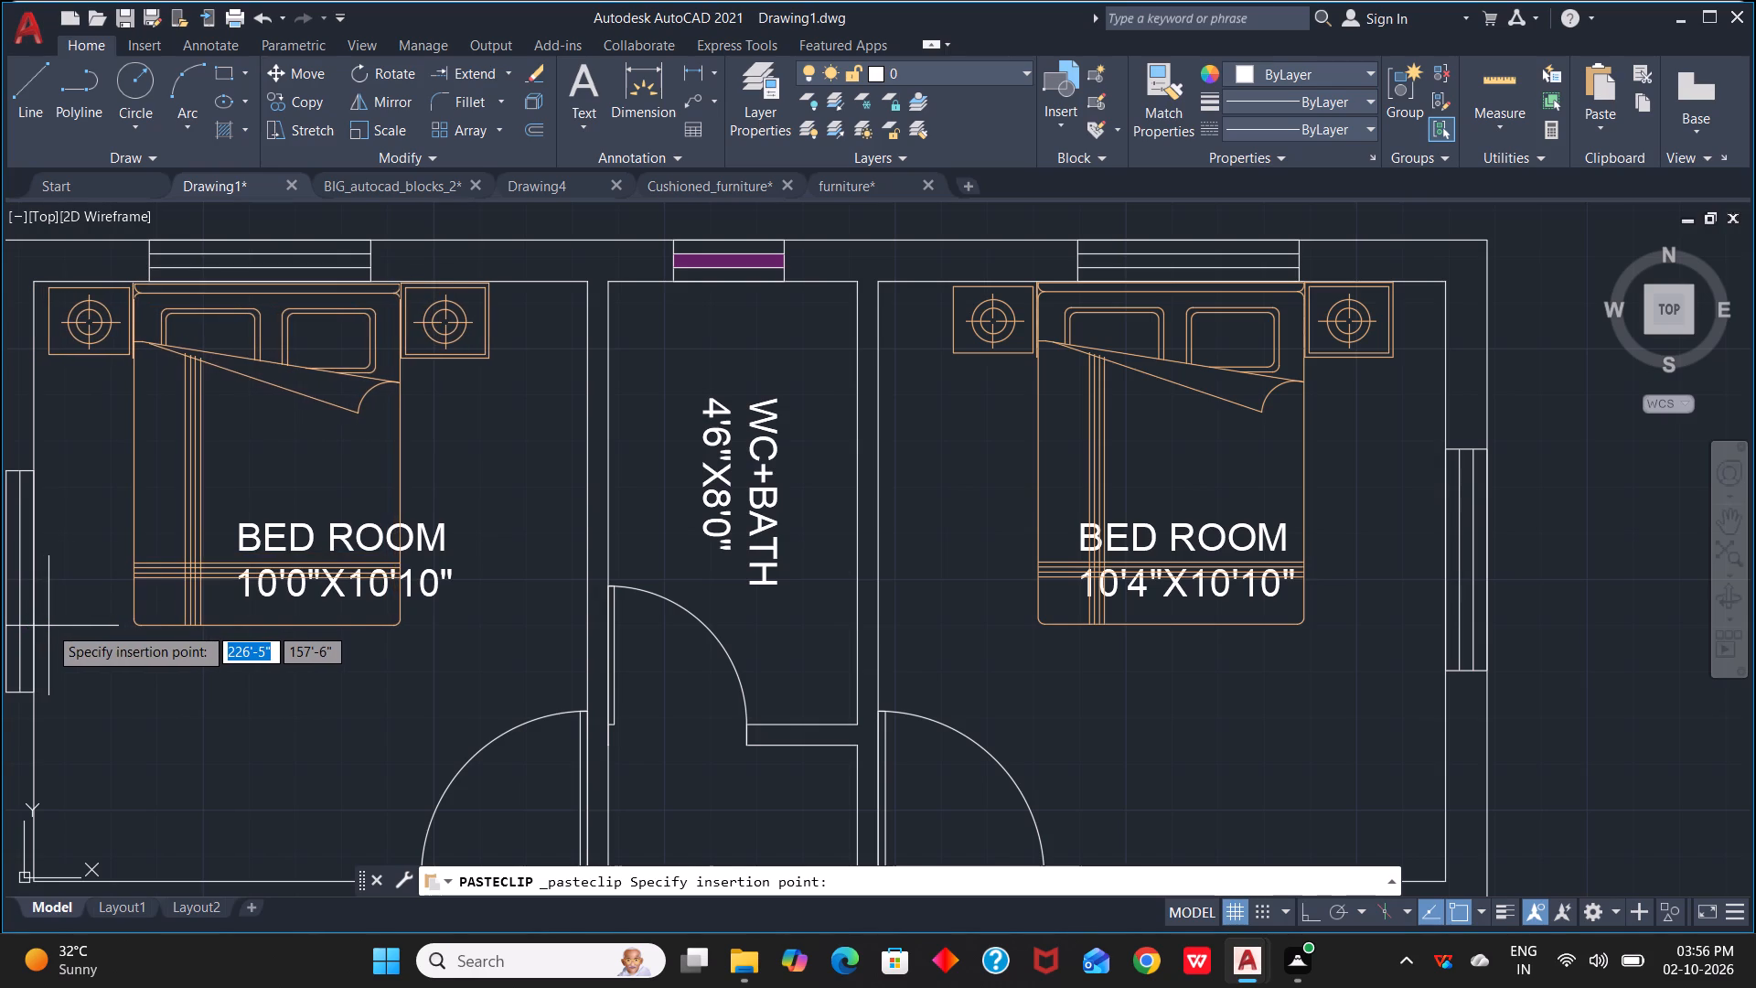
left_click(48, 626)
Paste a third double bed with bedside tables in the empty space east of the floor plan, level with the staircase.
scroll(469, 781, "down", 3)
middle_click_drag(576, 778, 577, 777)
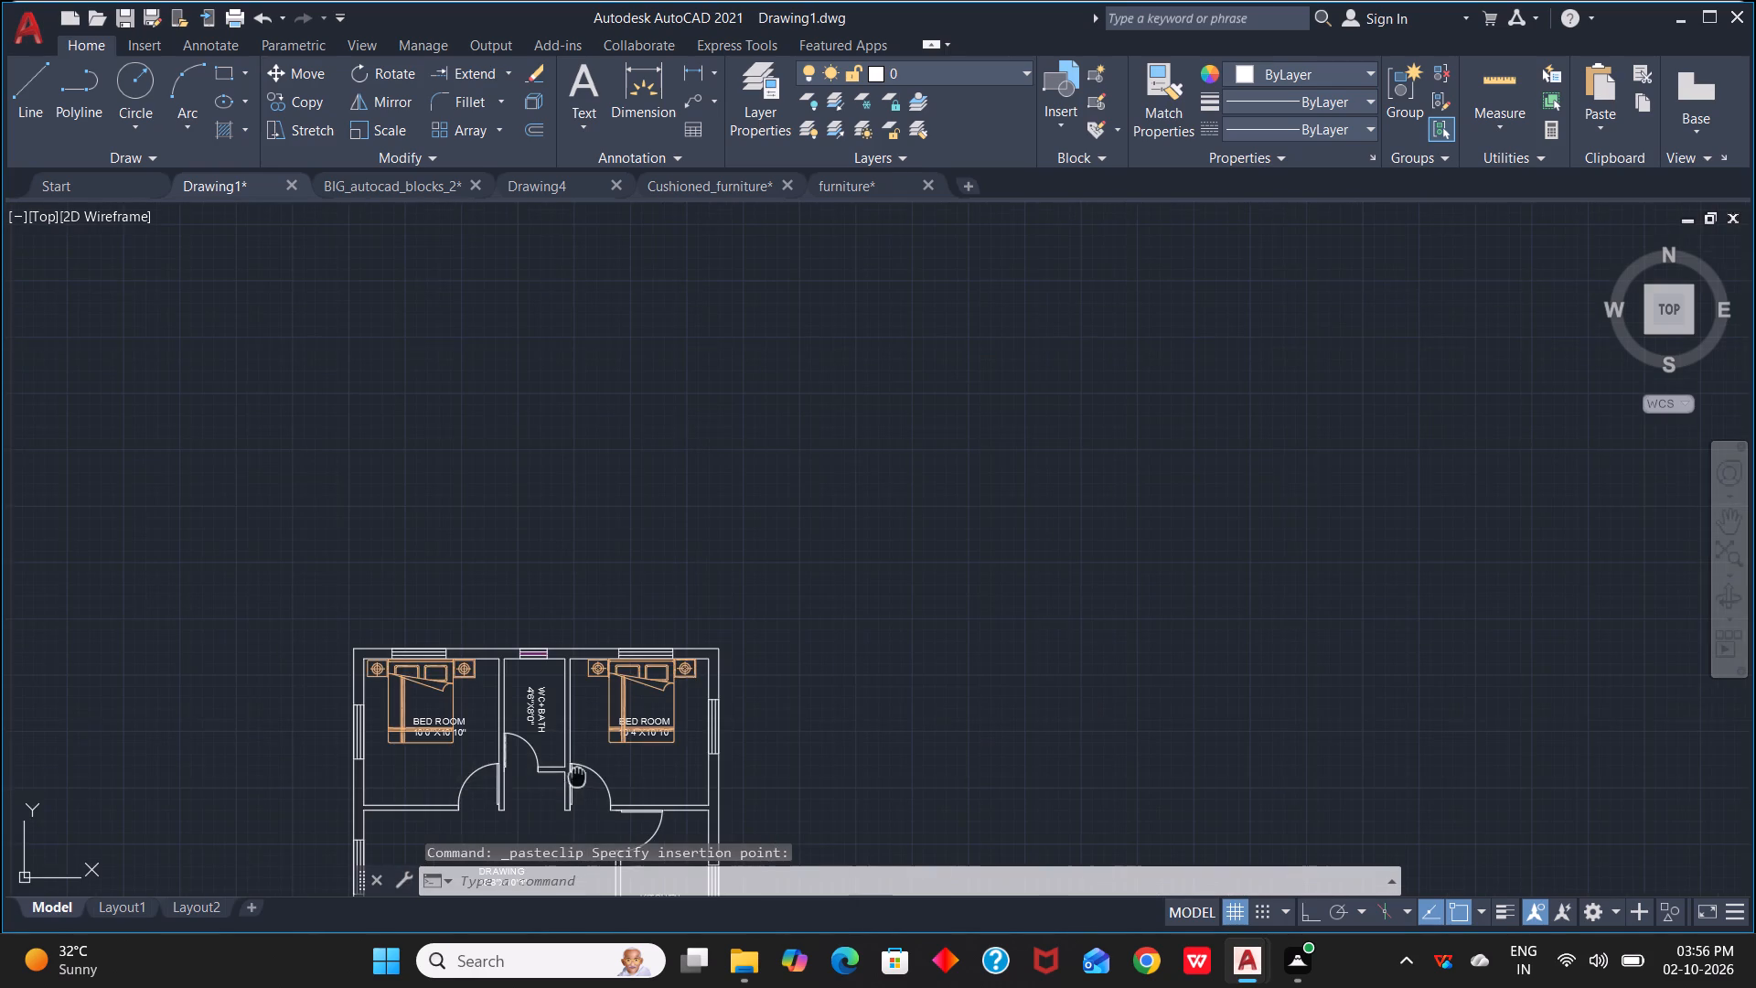
middle_click_drag(577, 777, 798, 319)
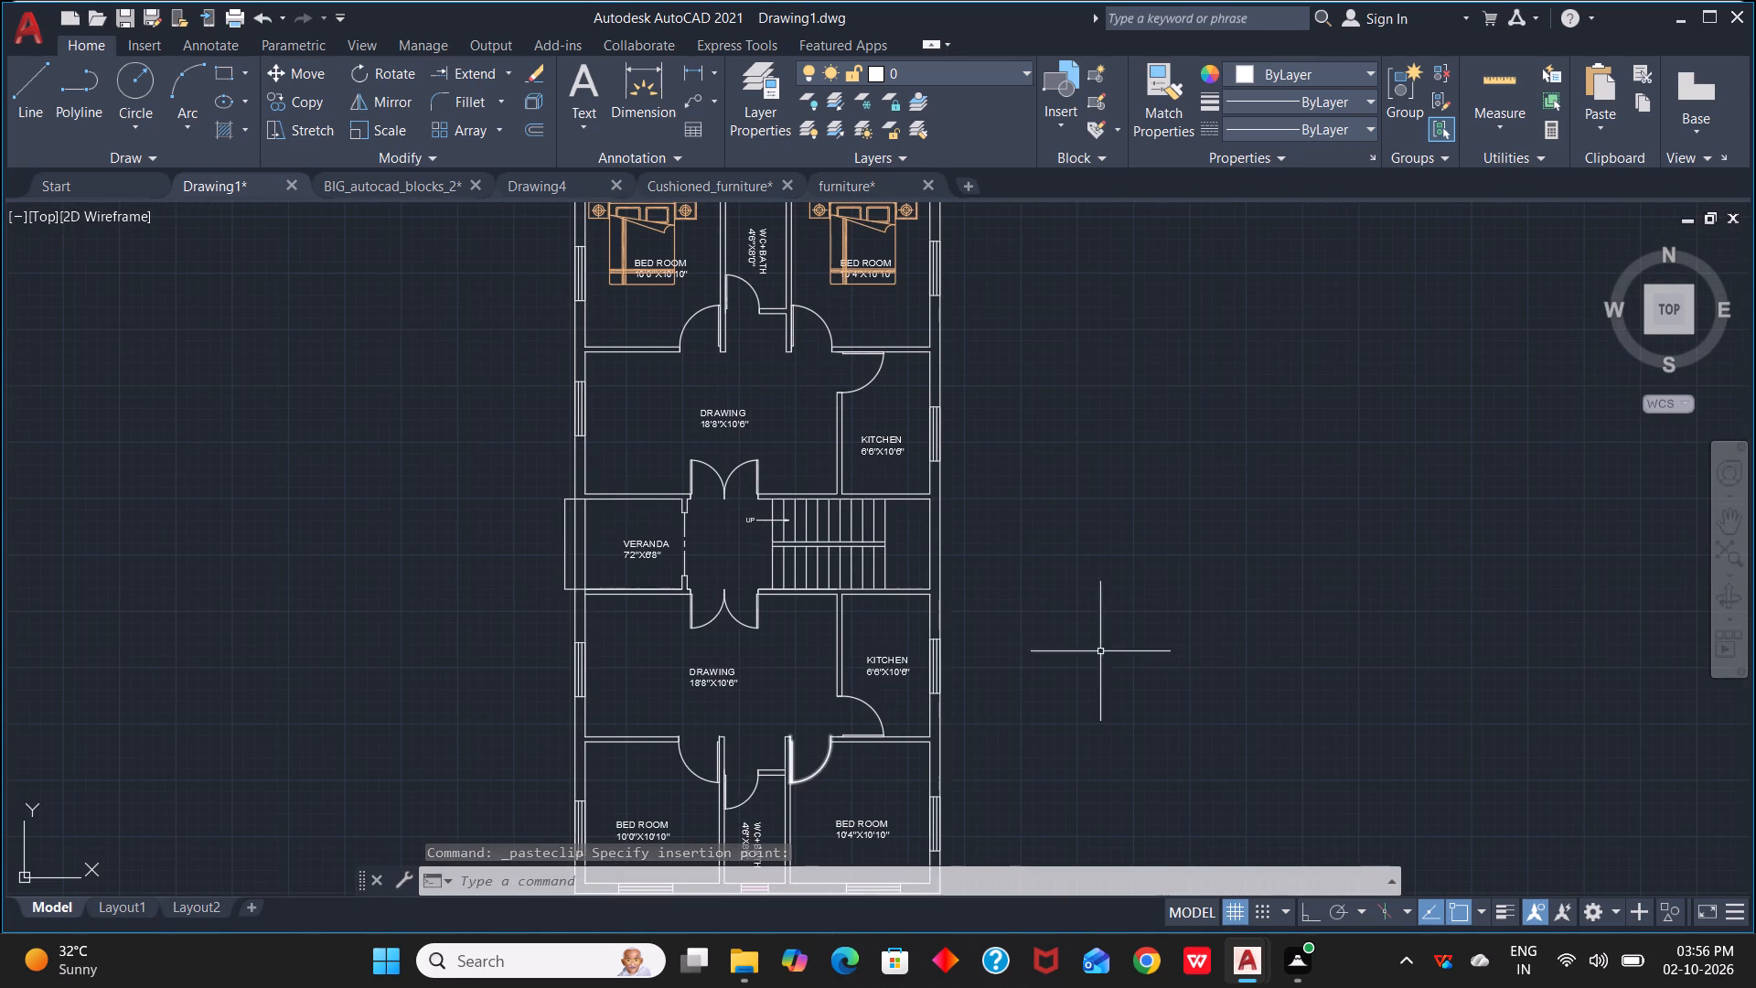
key("ctrl+v")
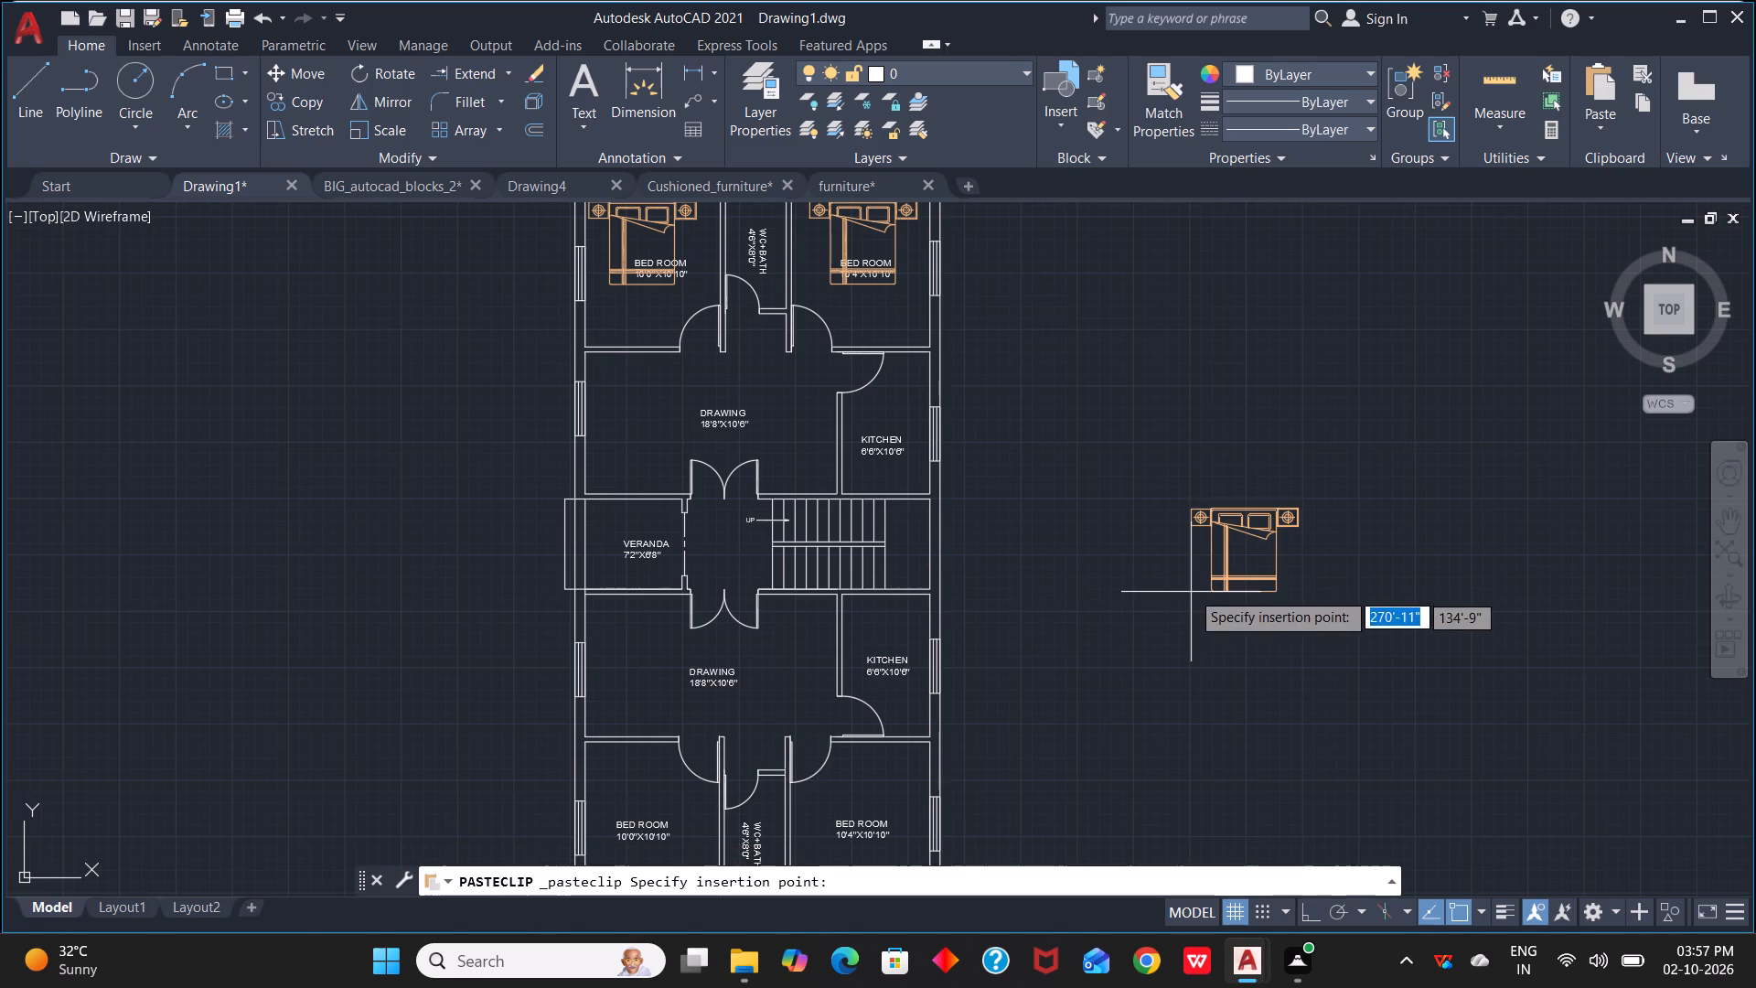
left_click(1193, 586)
Group all the linework of the pasted bed and bedside tables outside the floor plan.
scroll(1272, 542, "up", 2)
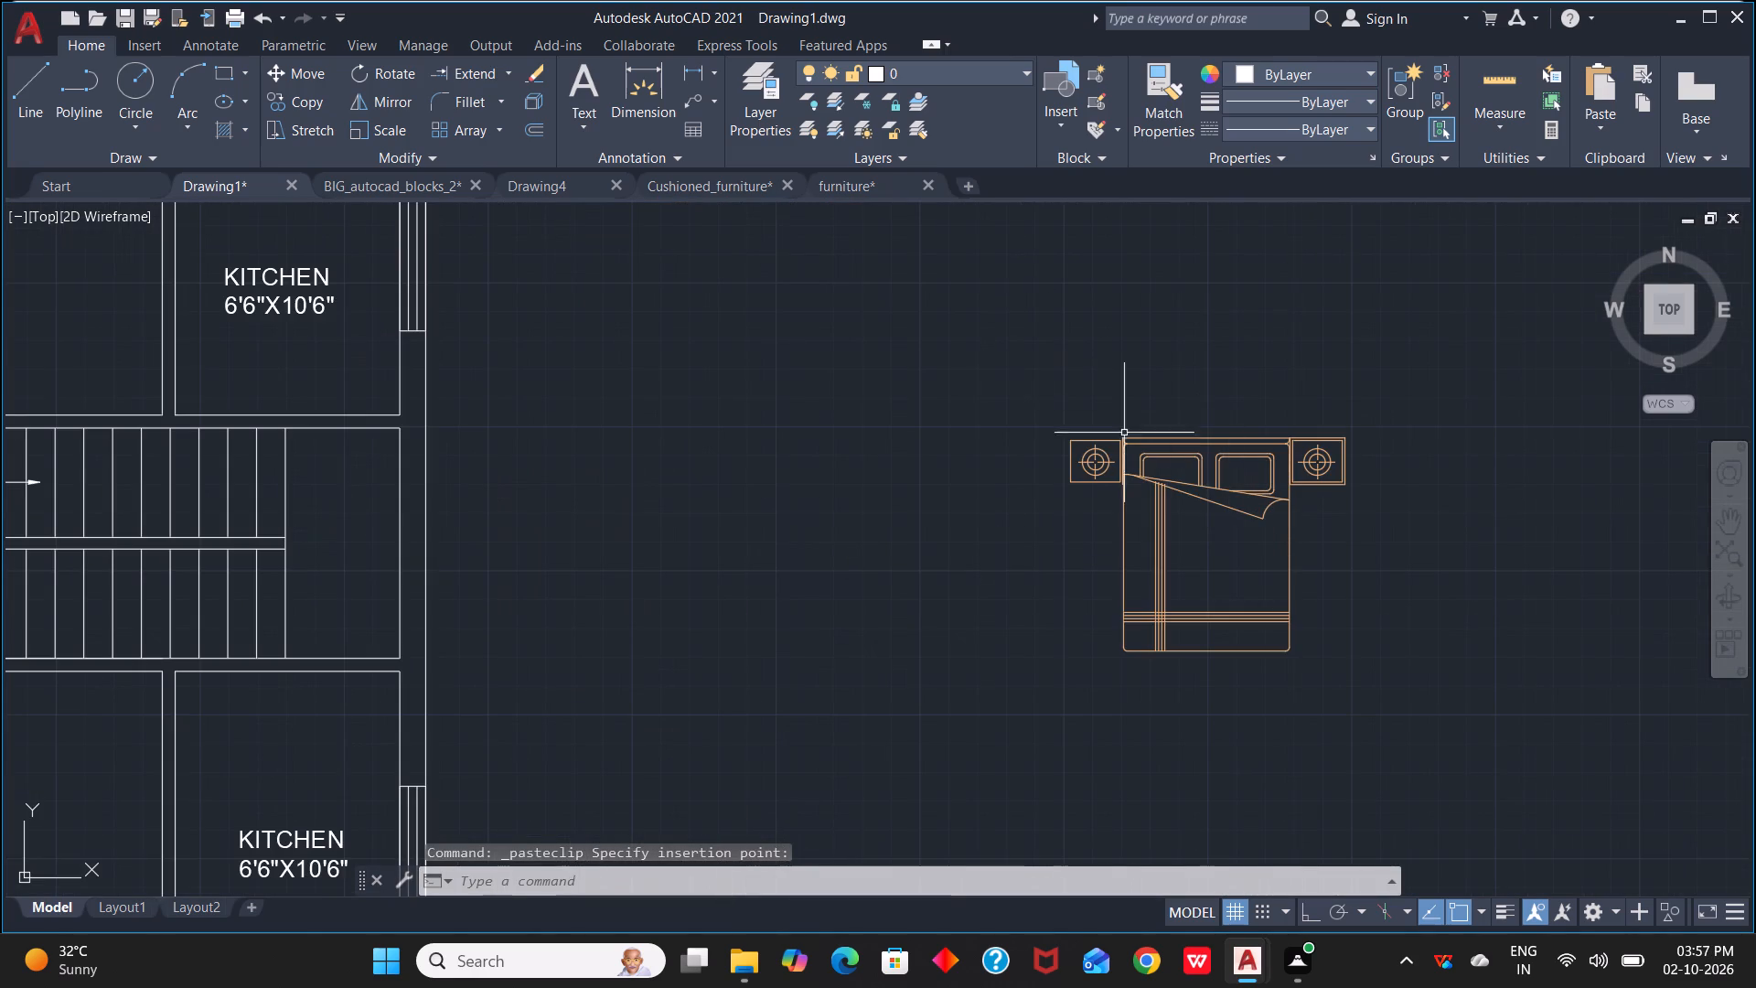
left_click(1044, 398)
left_click(1460, 715)
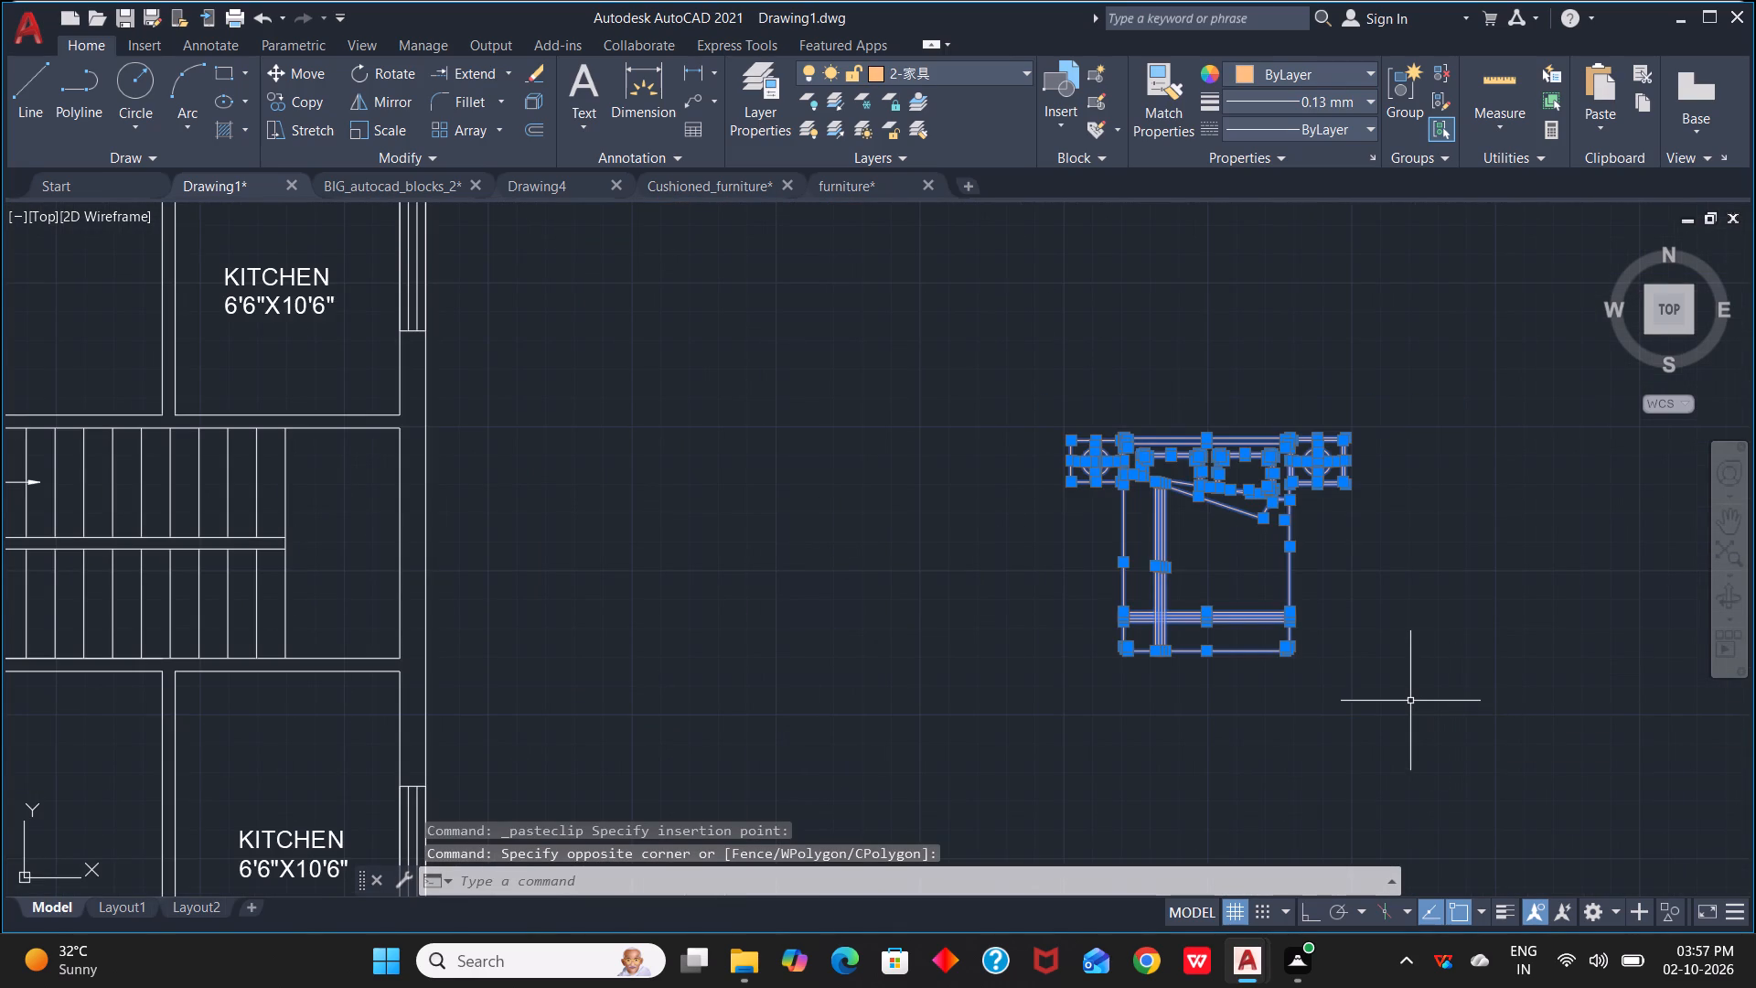
key("c")
key("BackSpace")
type("G")
key("space")
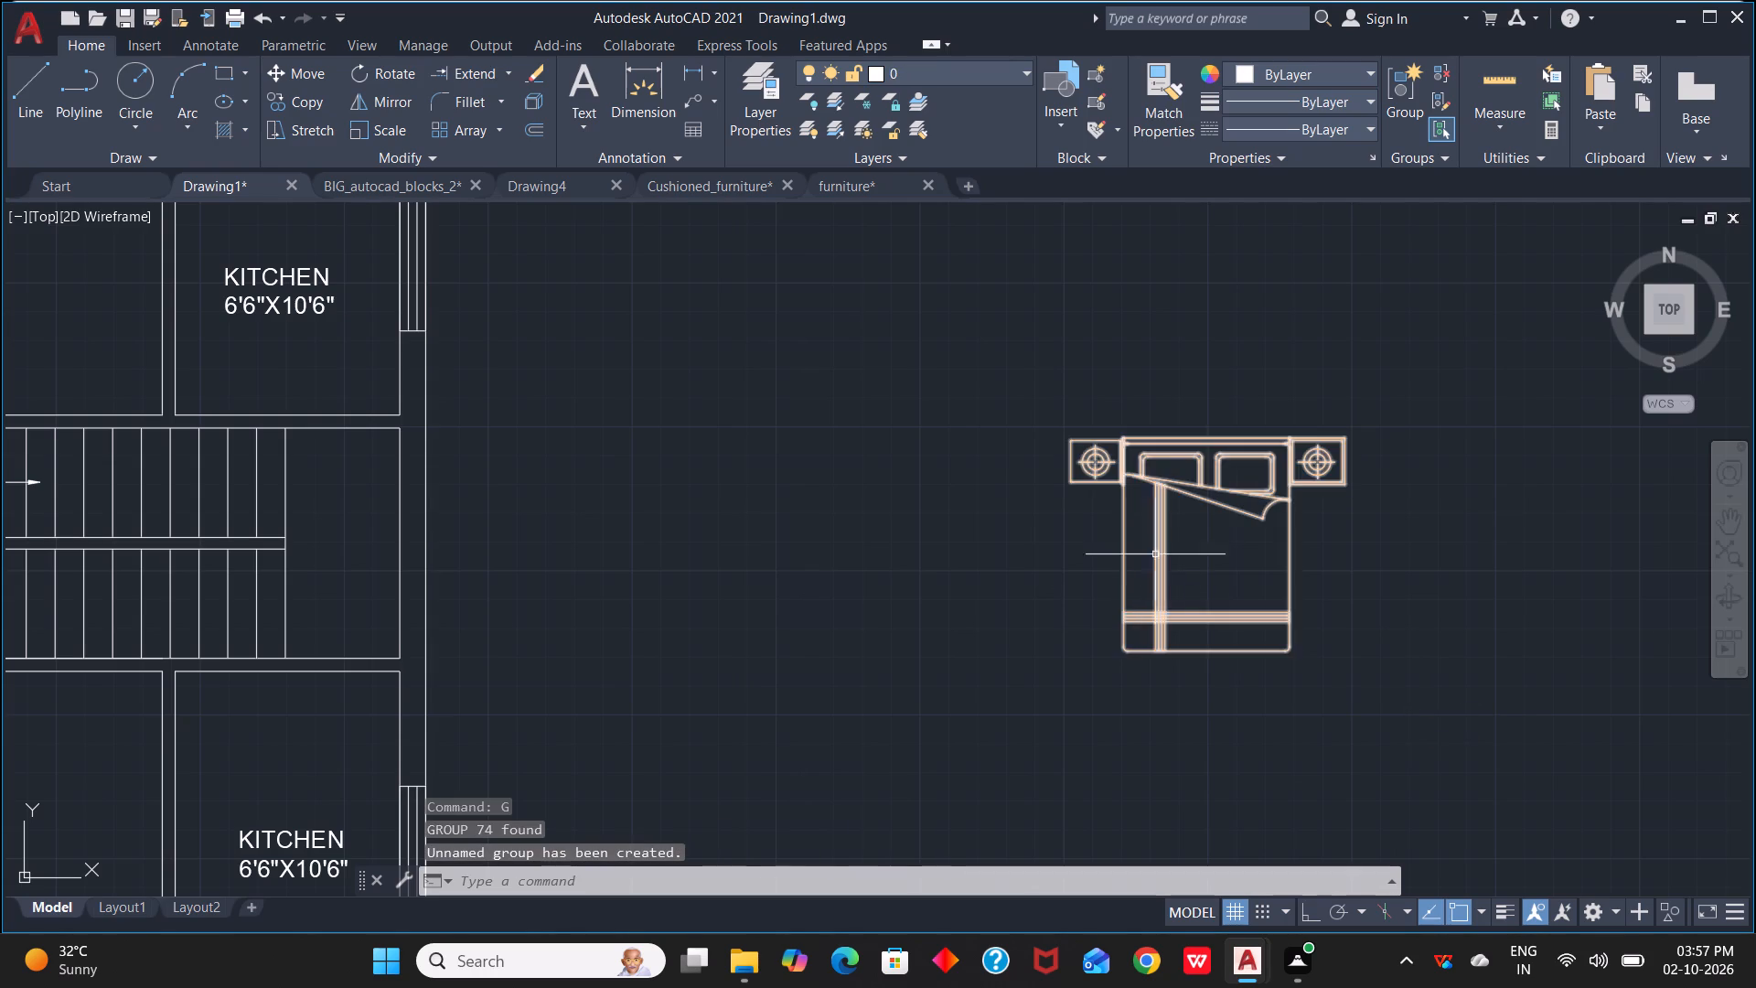
Rotate the grouped bed outside the plan by 180° about the midpoint of its headboard edge.
left_click(1179, 525)
left_click(1159, 485)
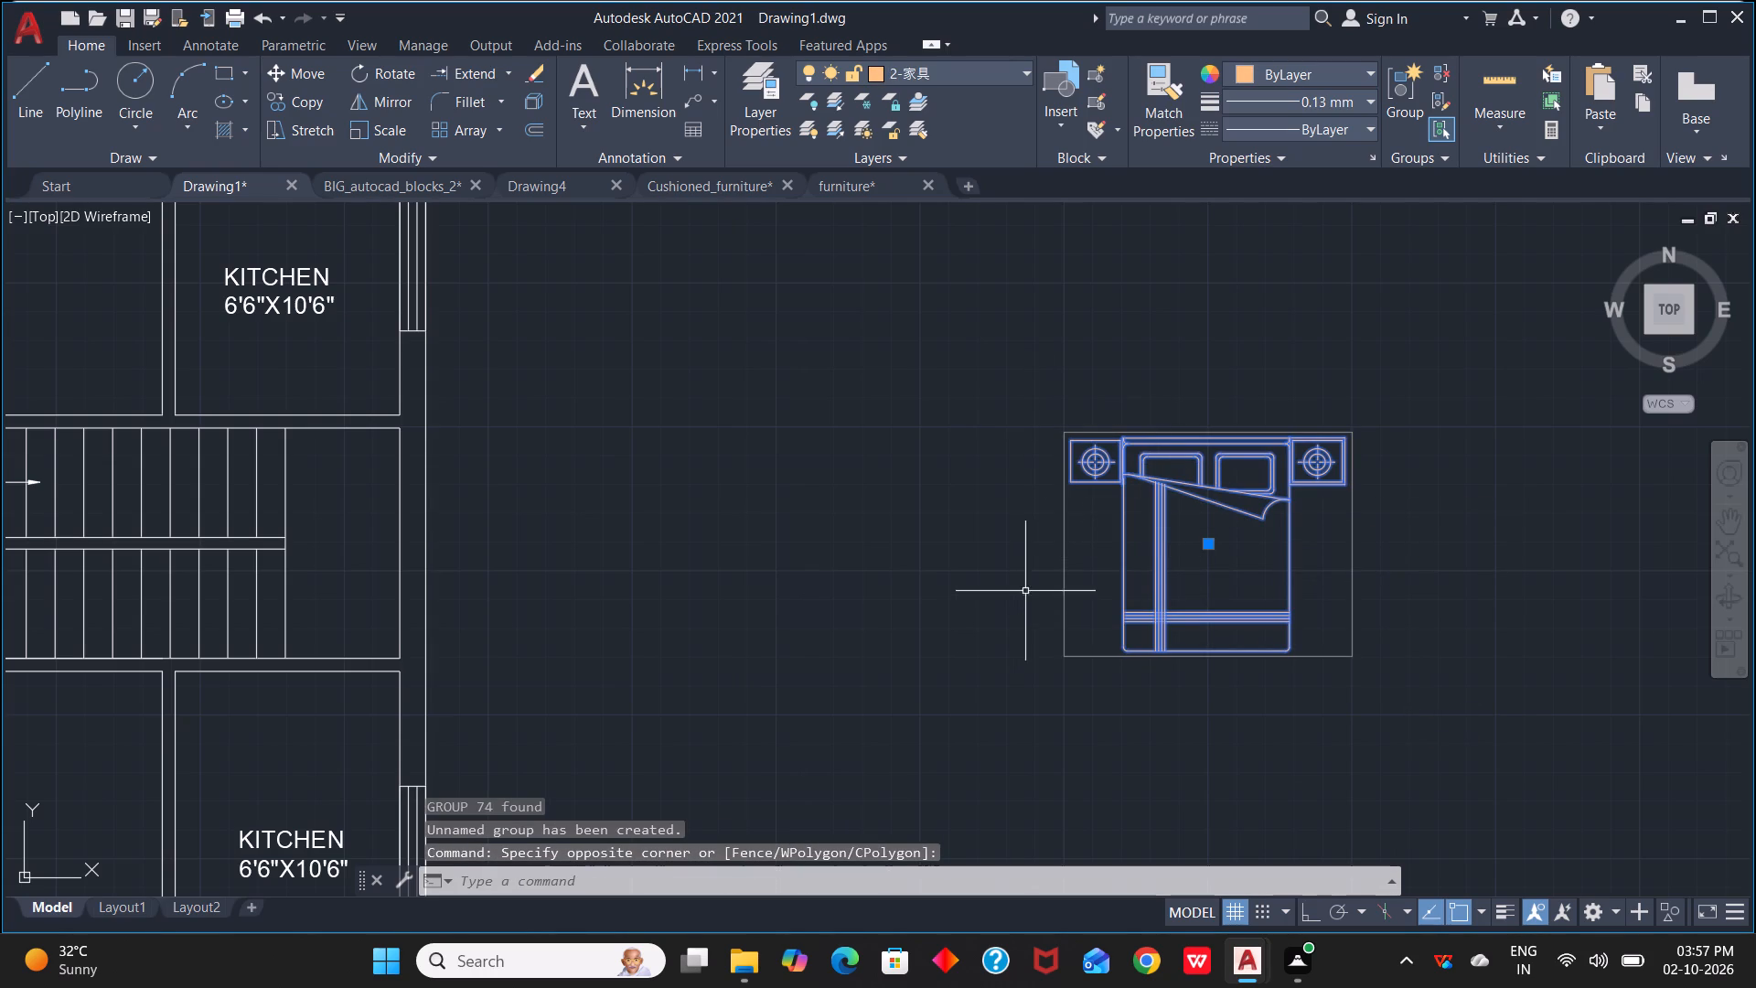
type("RO")
key("space")
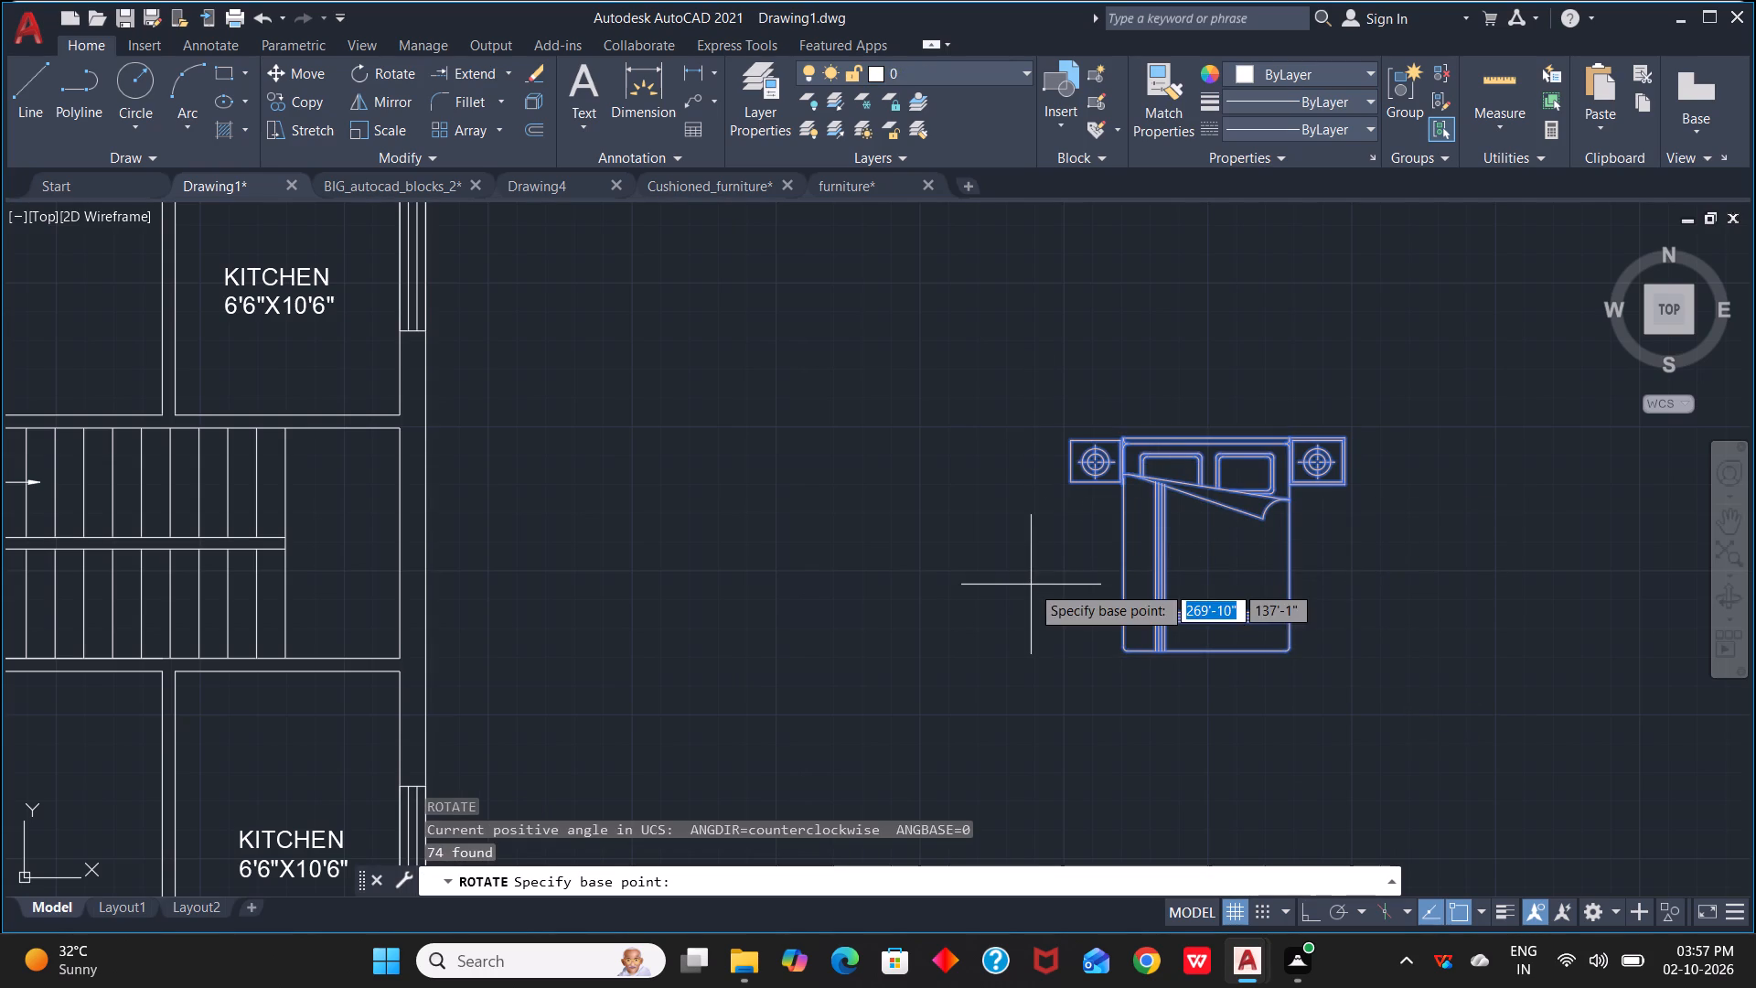
left_click(1215, 438)
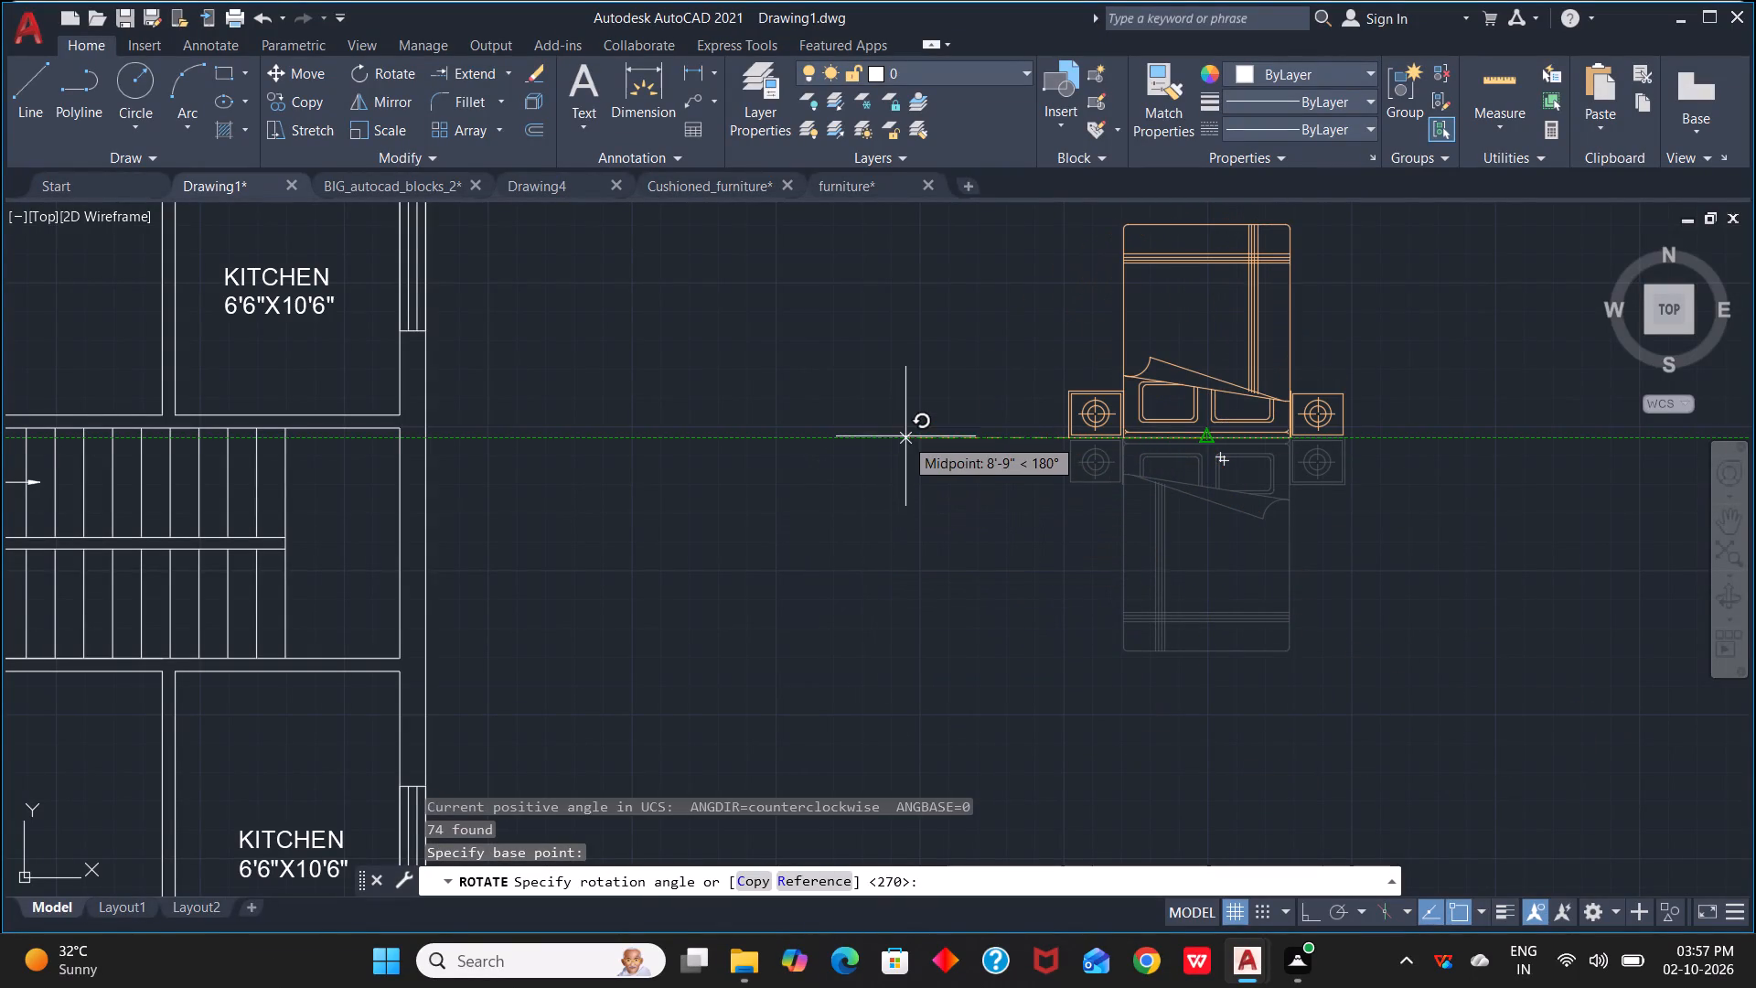
left_click(906, 435)
Copy the rotated bed by its headboard midpoint into the lower 10'0"X10'10" bedroom, headboard against the bottom window wall.
scroll(1267, 521, "down", 1)
scroll(1264, 509, "up", 1)
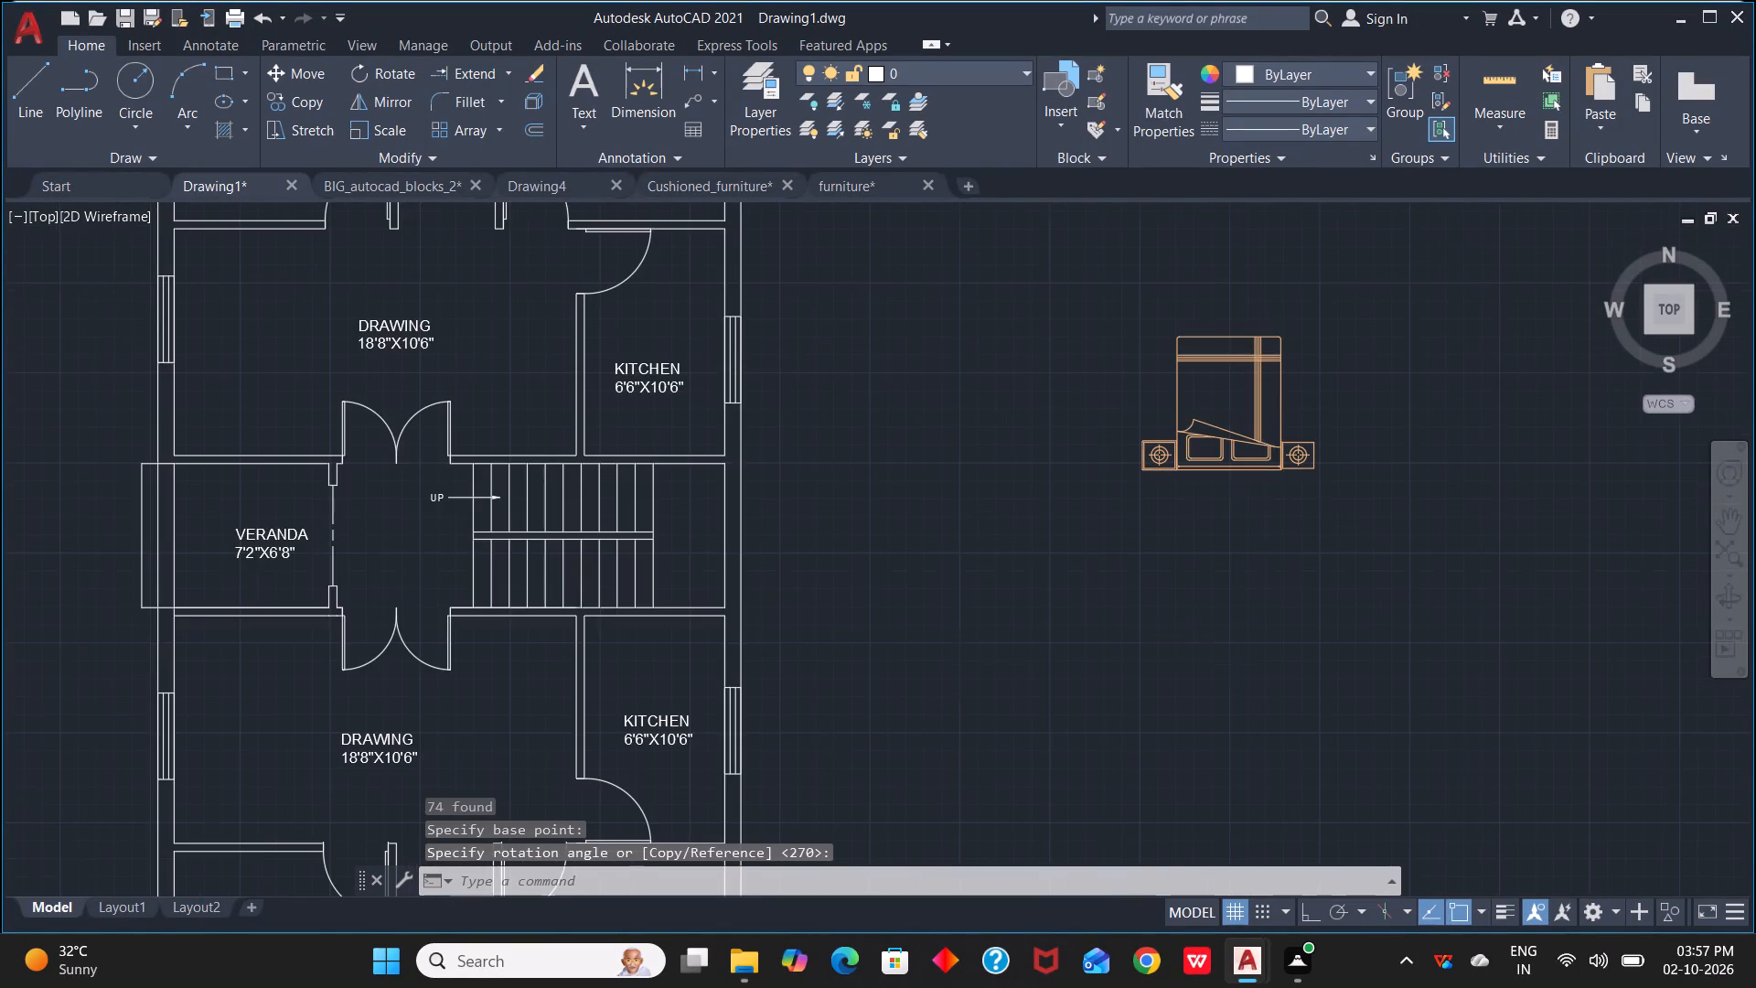
left_click(1216, 446)
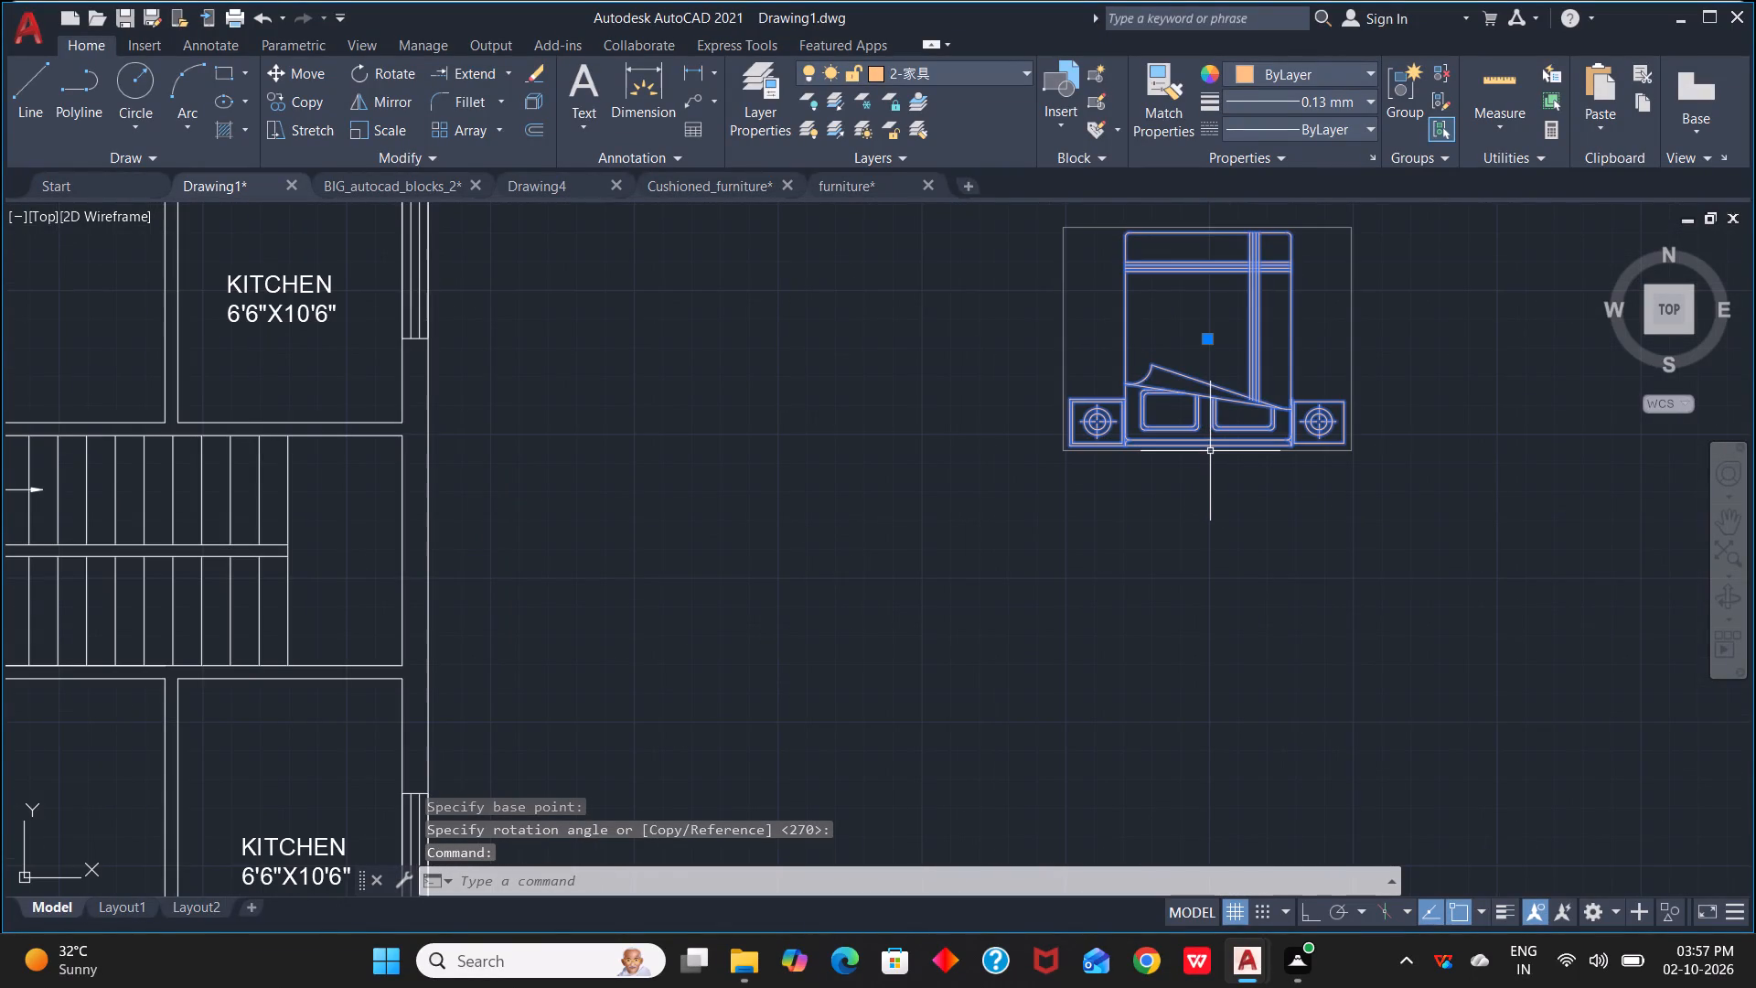
key("c")
key("o")
key("space")
left_click(1214, 451)
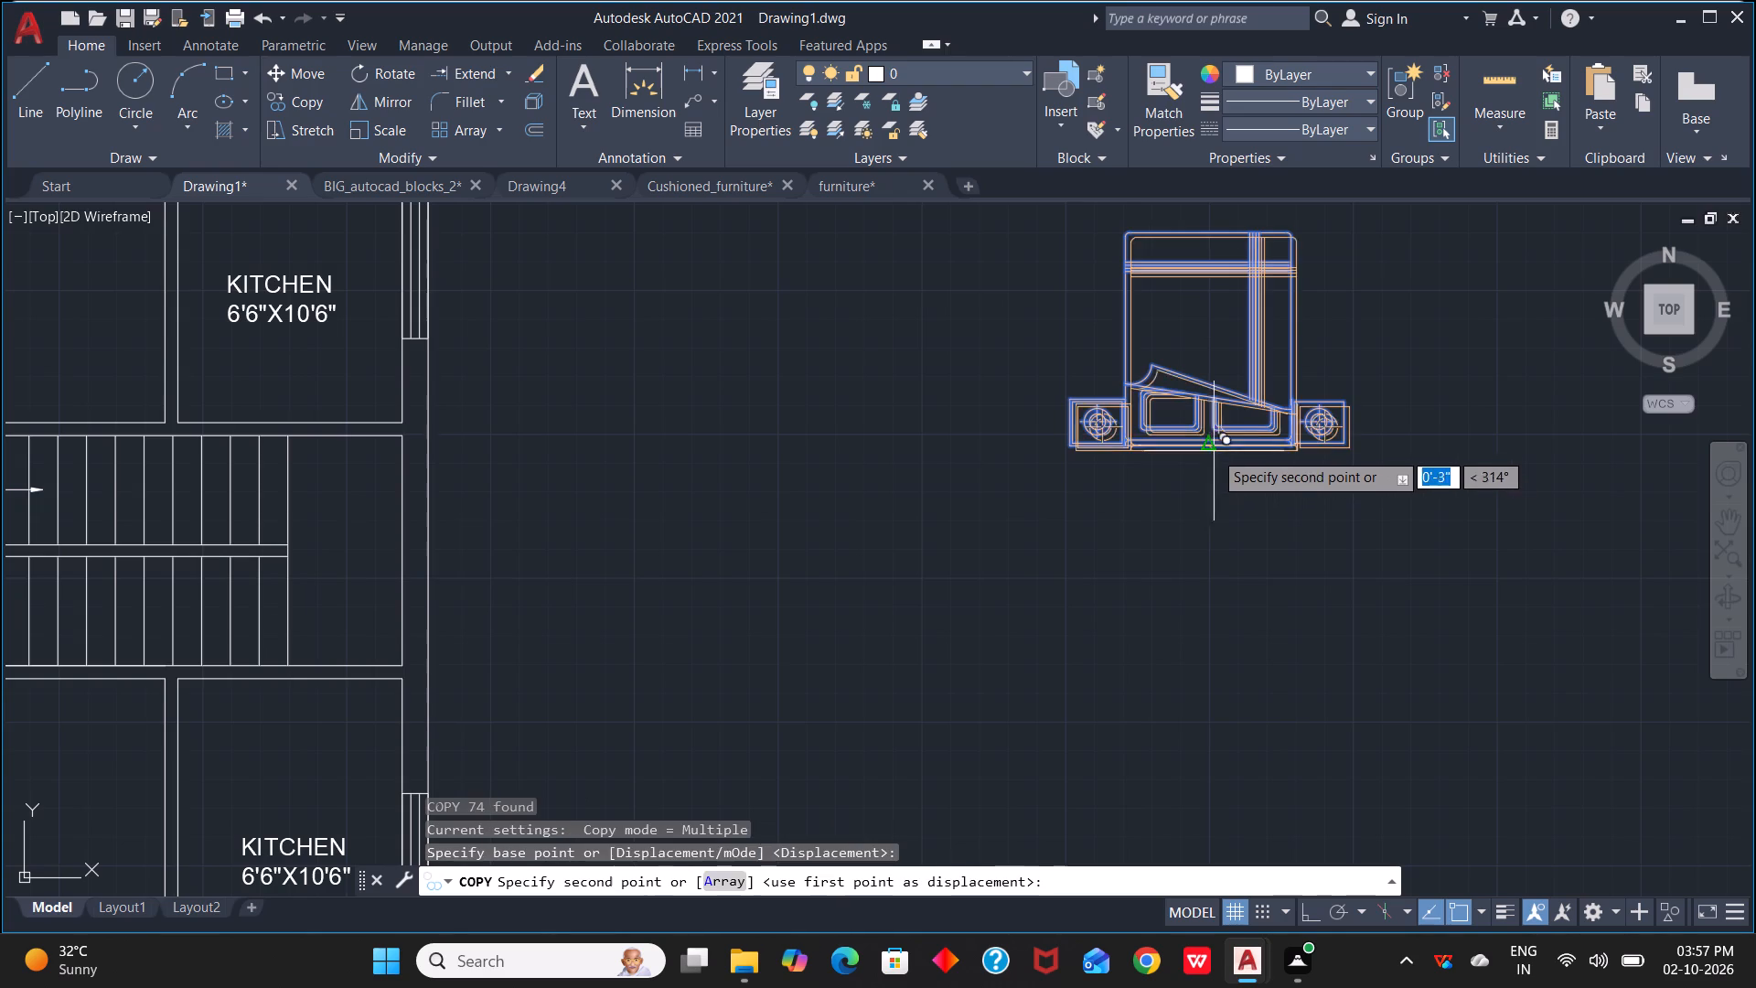
scroll(608, 789, "down", 2)
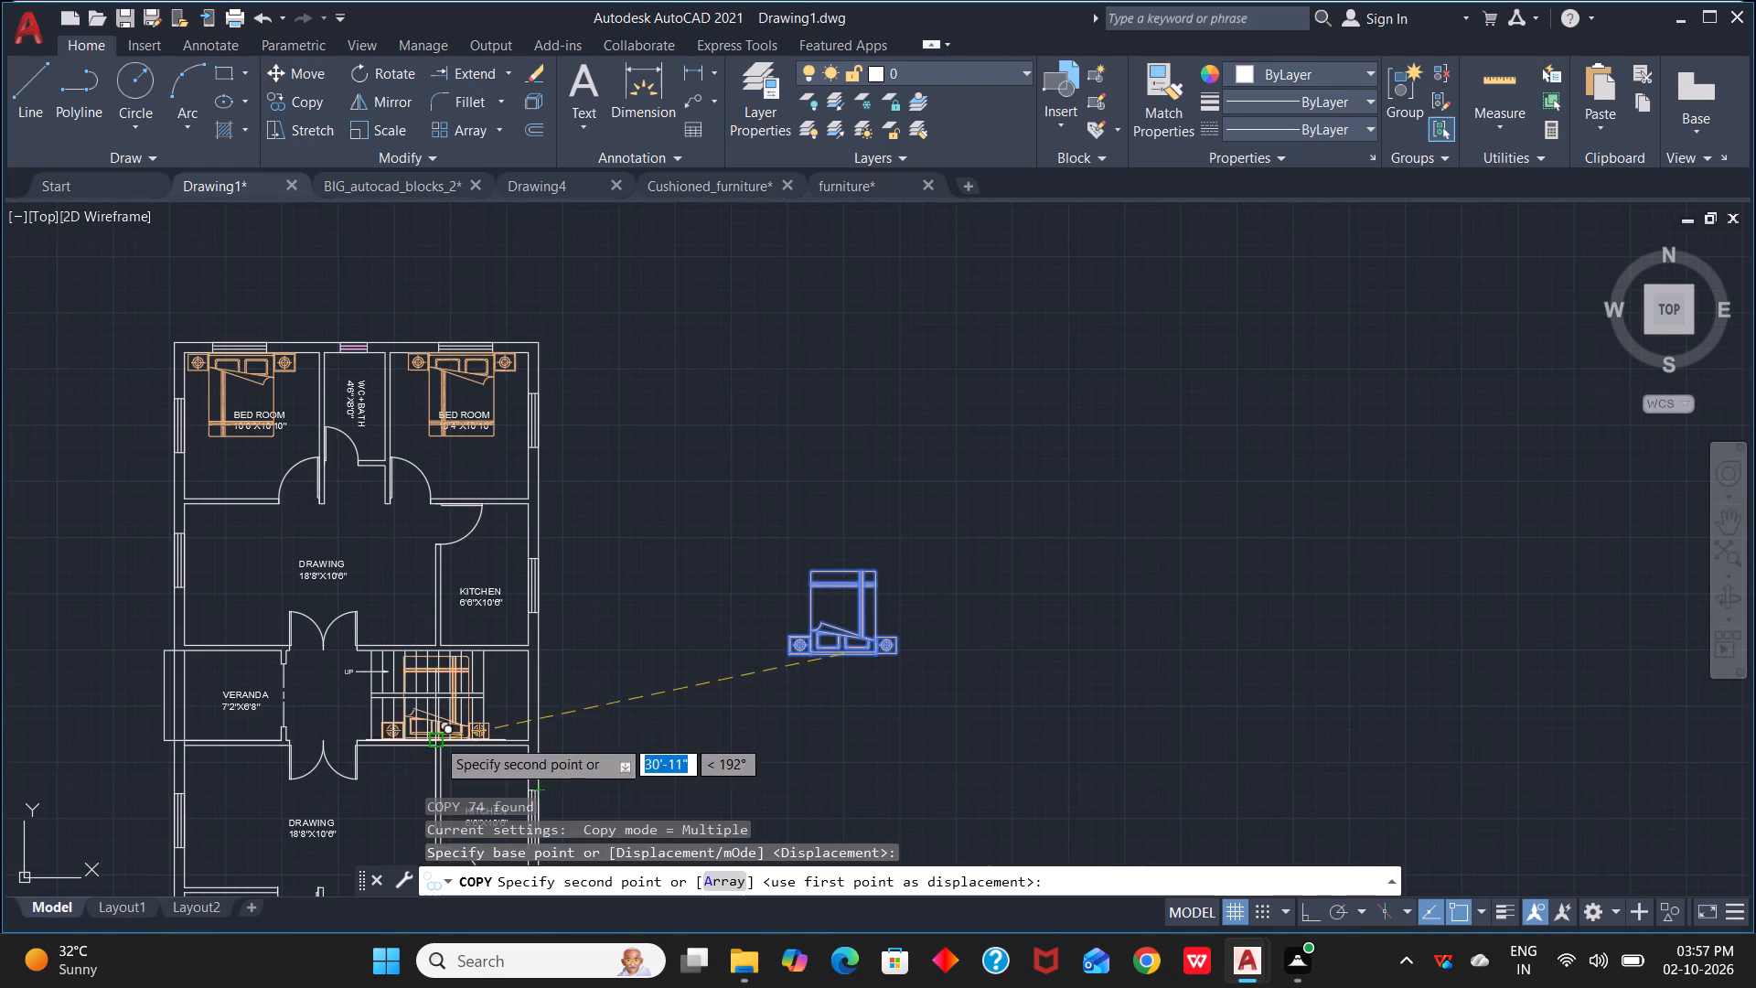
middle_click_drag(436, 738, 1049, 361)
scroll(883, 670, "up", 3)
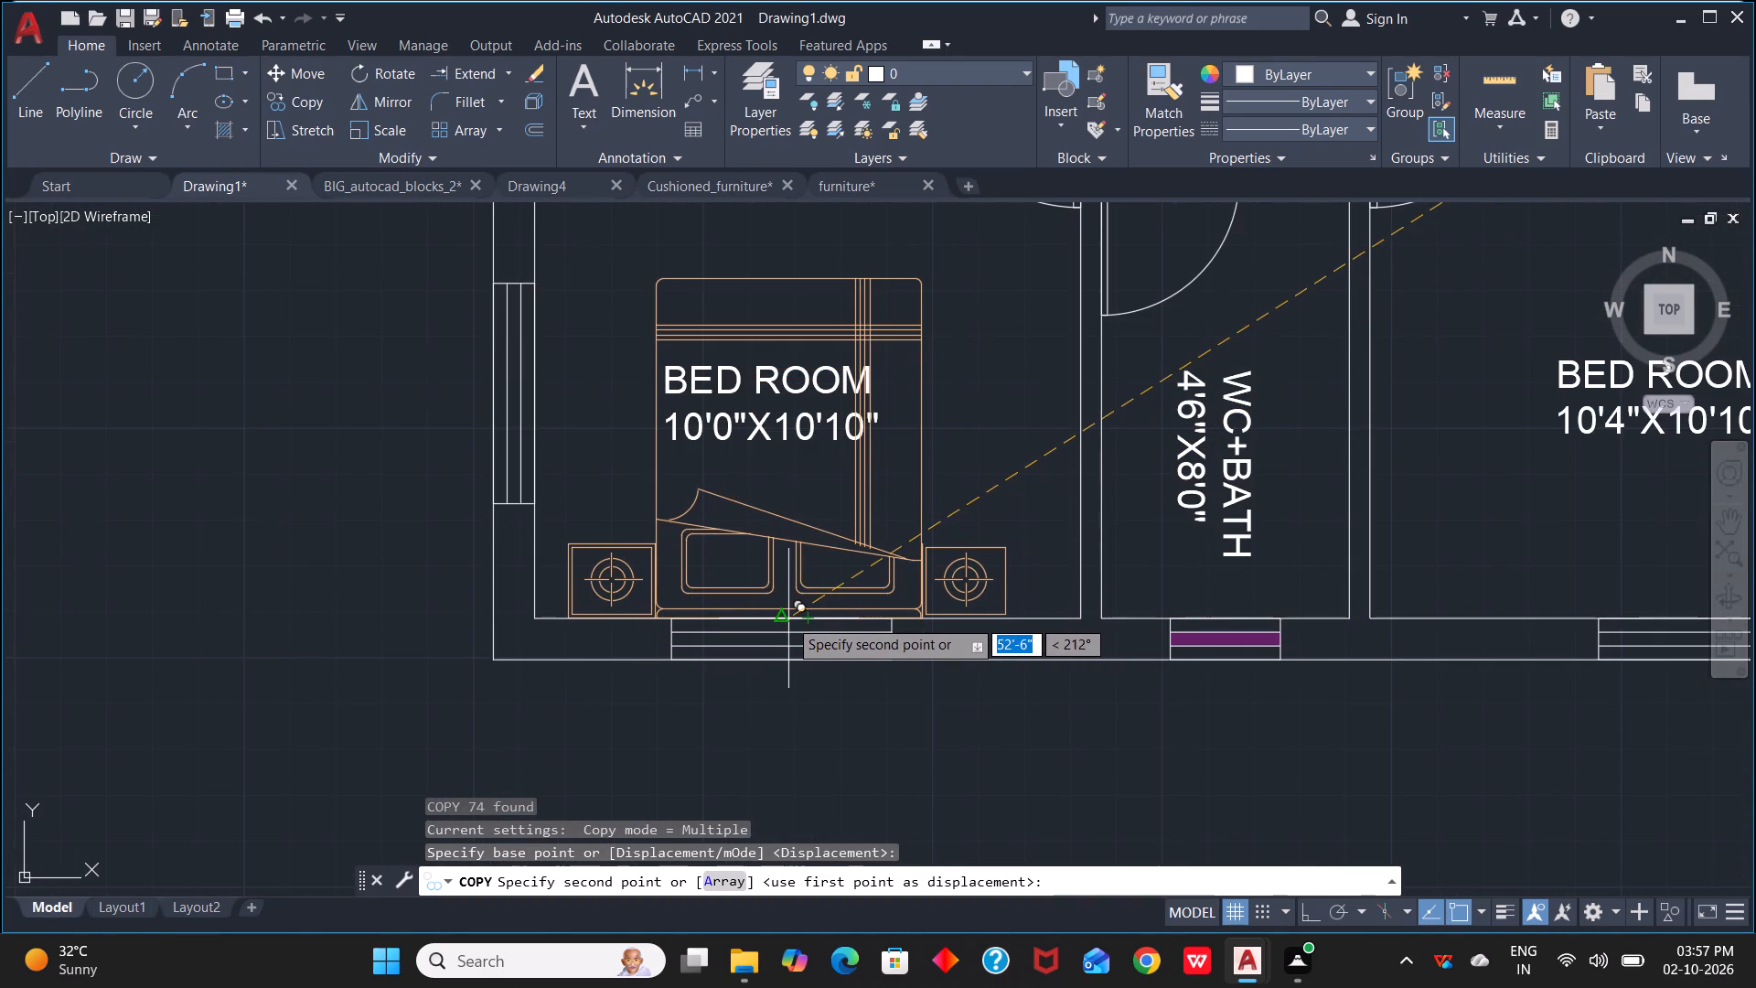
left_click(788, 618)
Place another copy of the bed in the lower 10'4"X10'10" bedroom, headboard against the bottom window wall, and finish copying.
scroll(1718, 720, "down", 1)
middle_click_drag(1584, 693, 865, 698)
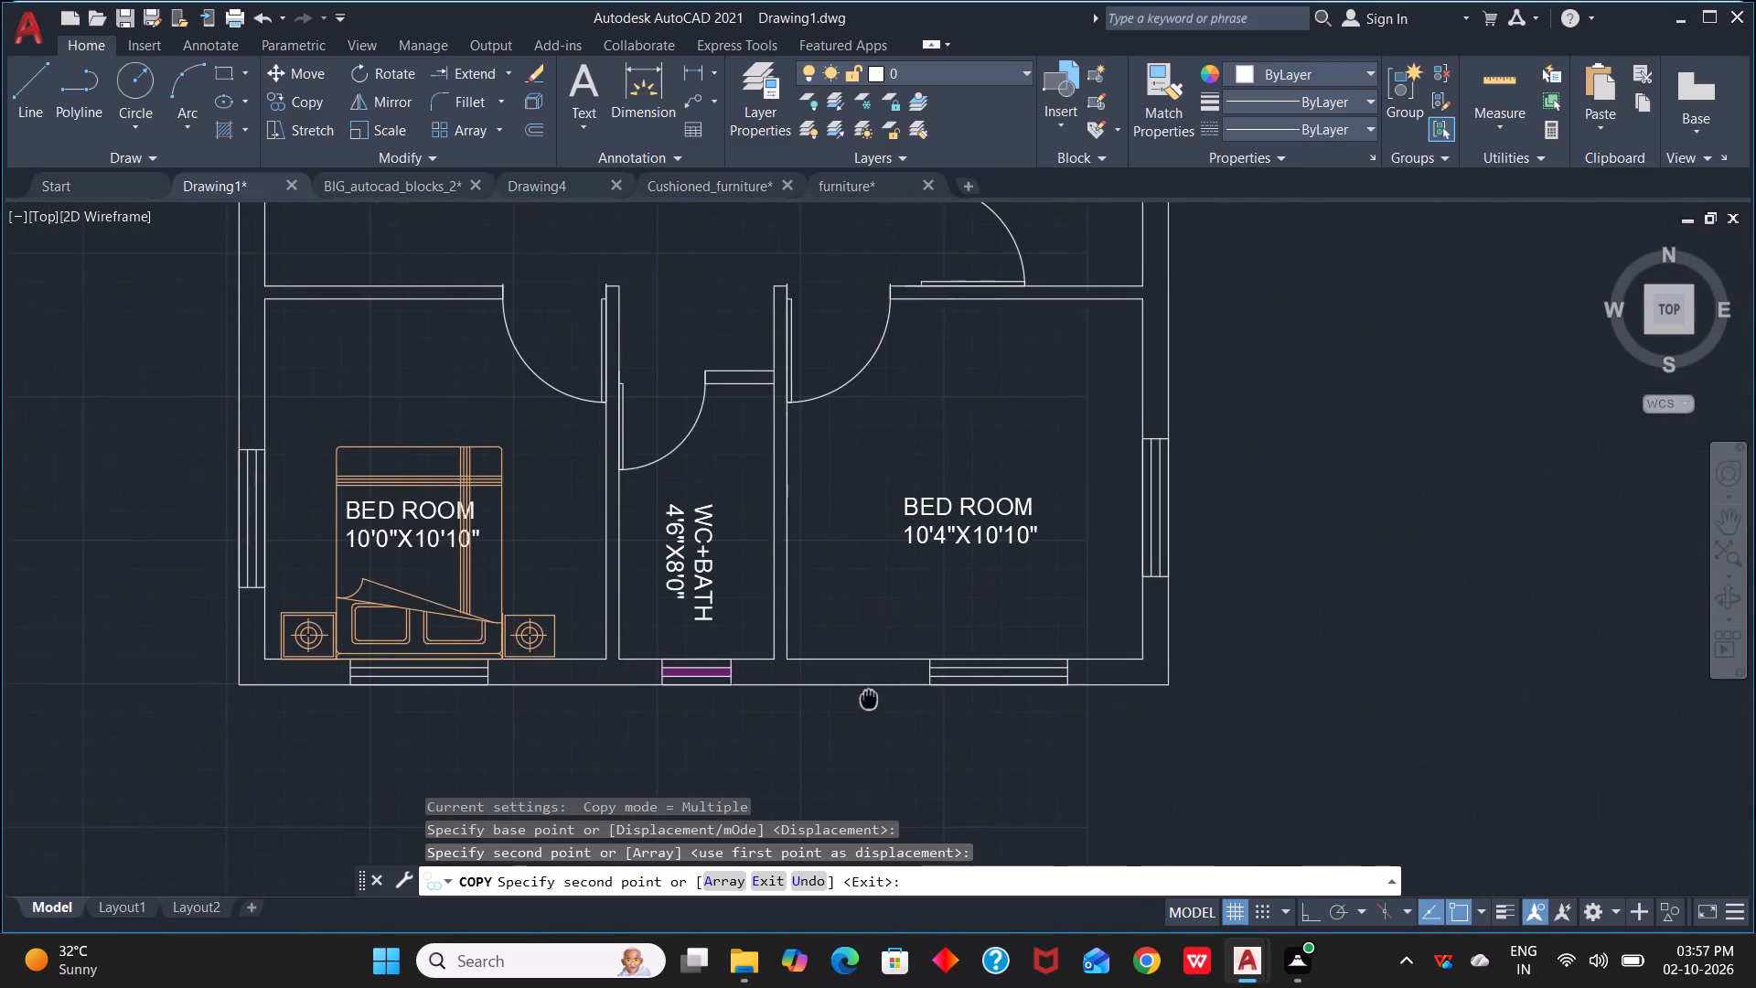
middle_click_drag(865, 698, 860, 699)
scroll(863, 674, "up", 1)
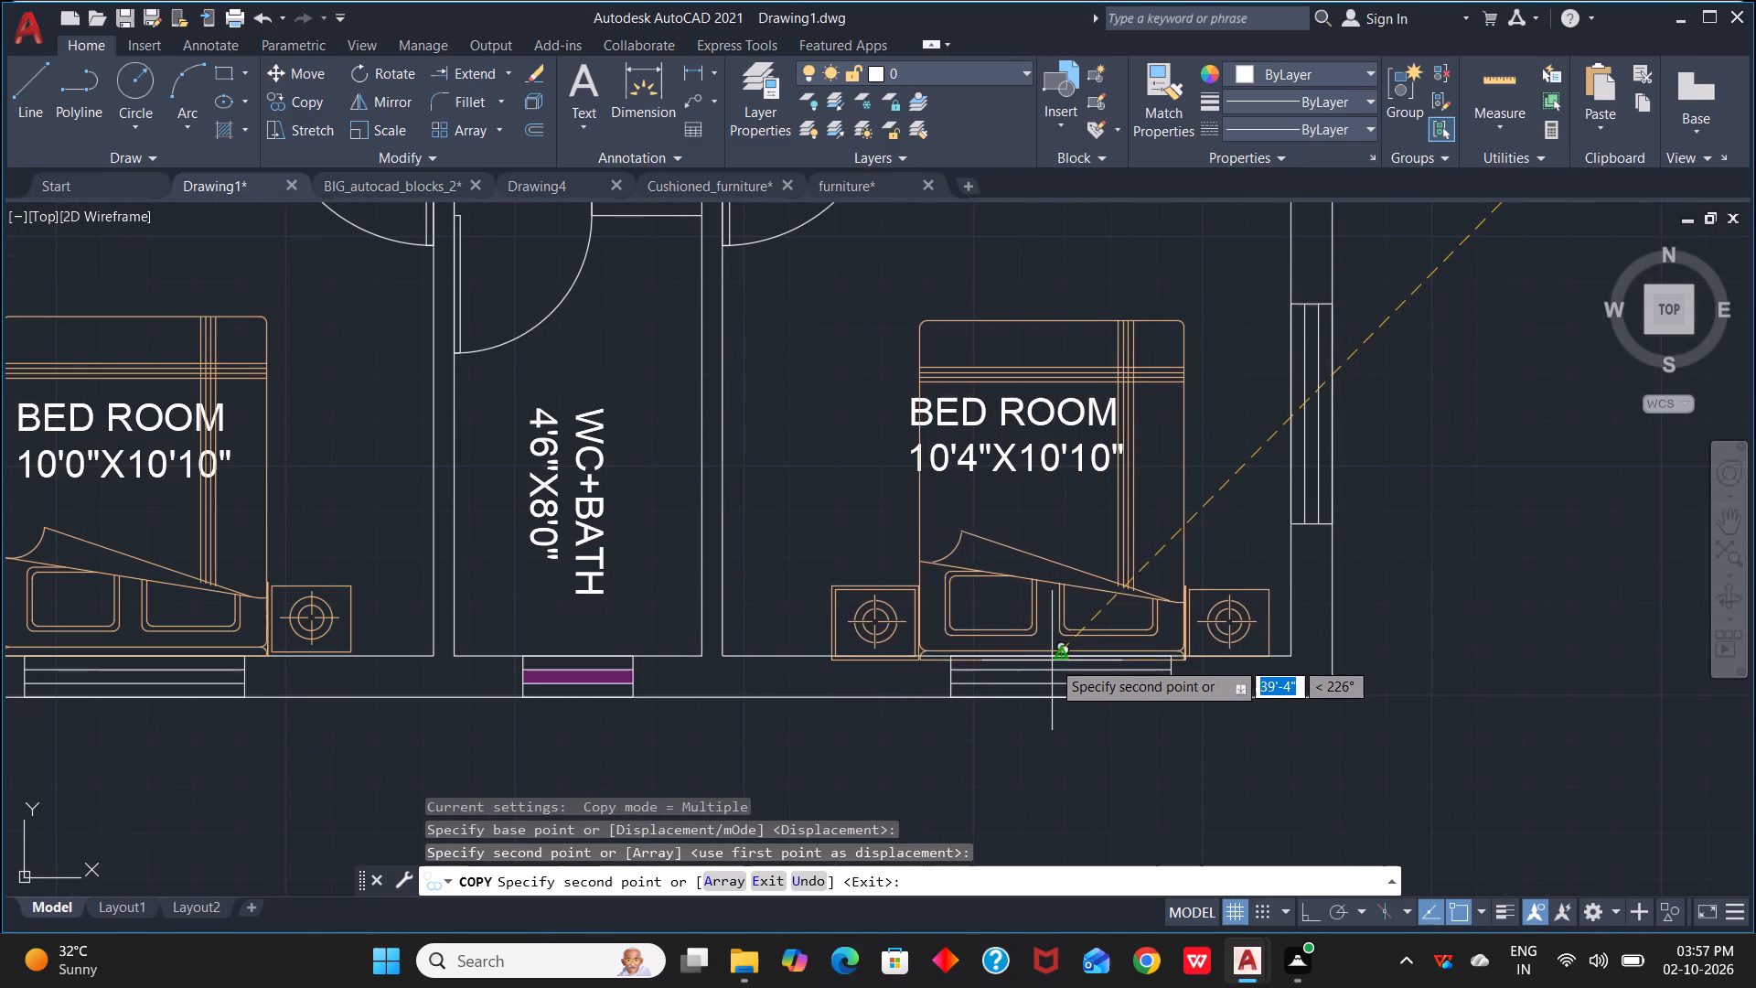
left_click(1059, 657)
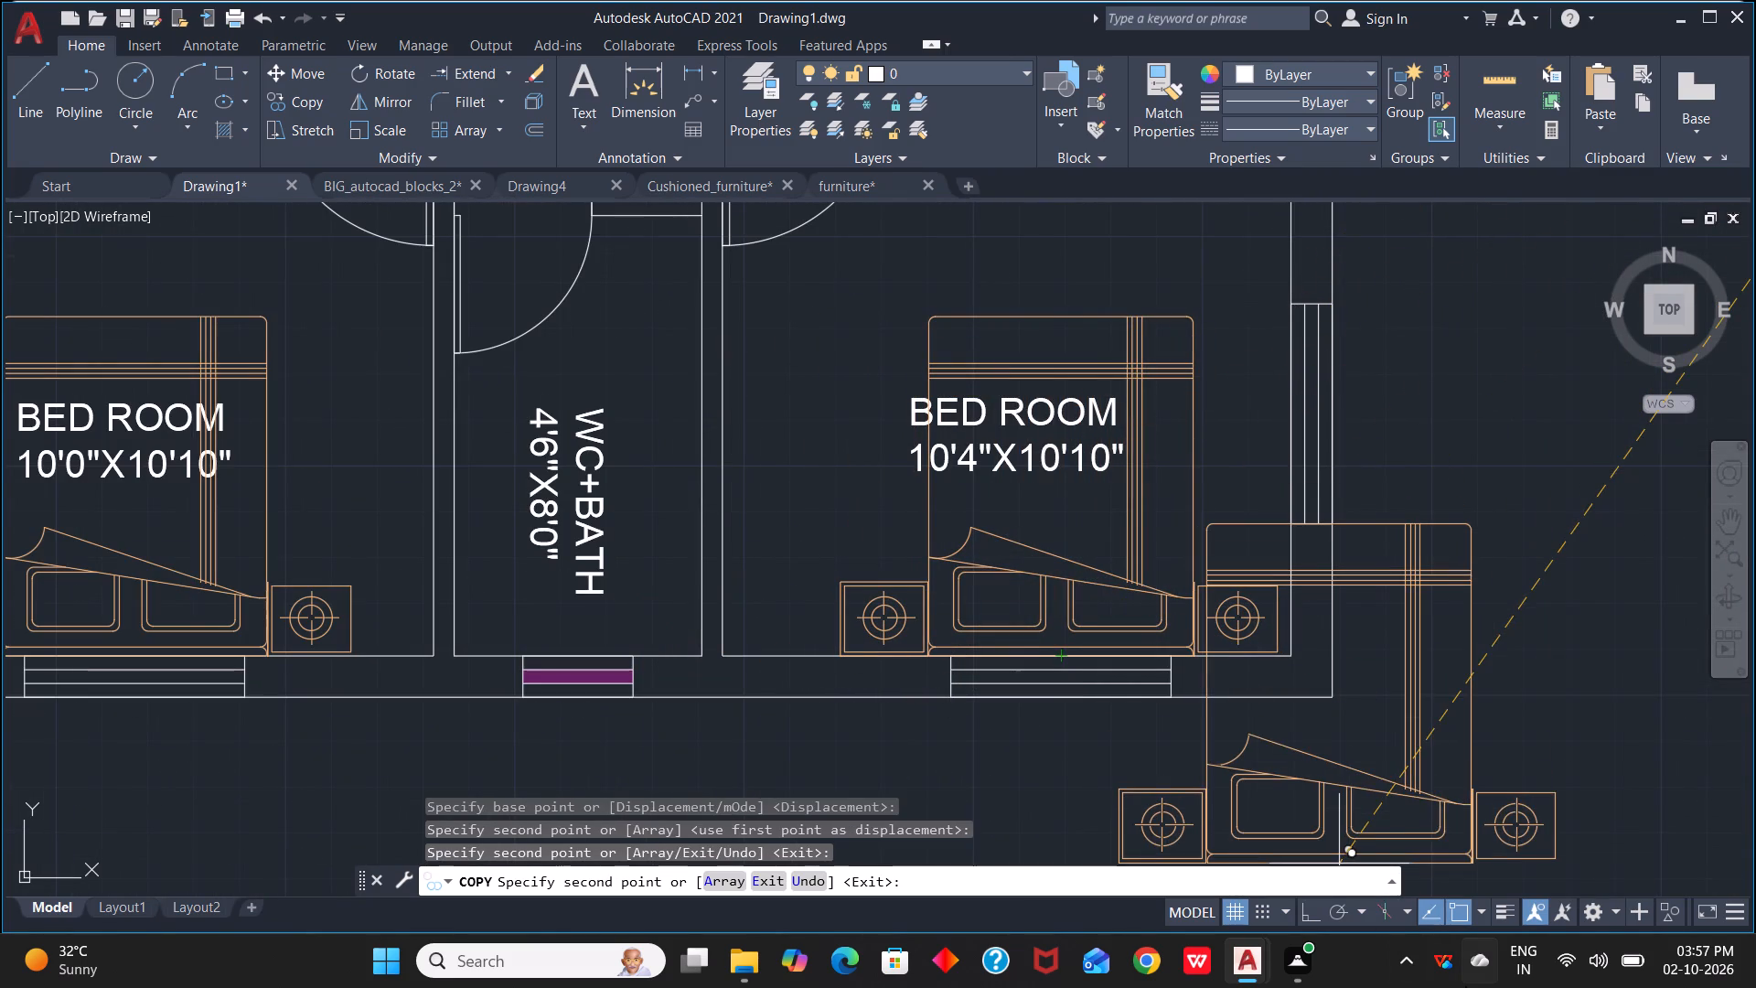
key("Escape")
Move the BED ROOM labels of both lower bedrooms off the beds into the free space above them.
scroll(1397, 924, "down", 3)
scroll(1405, 539, "down", 2)
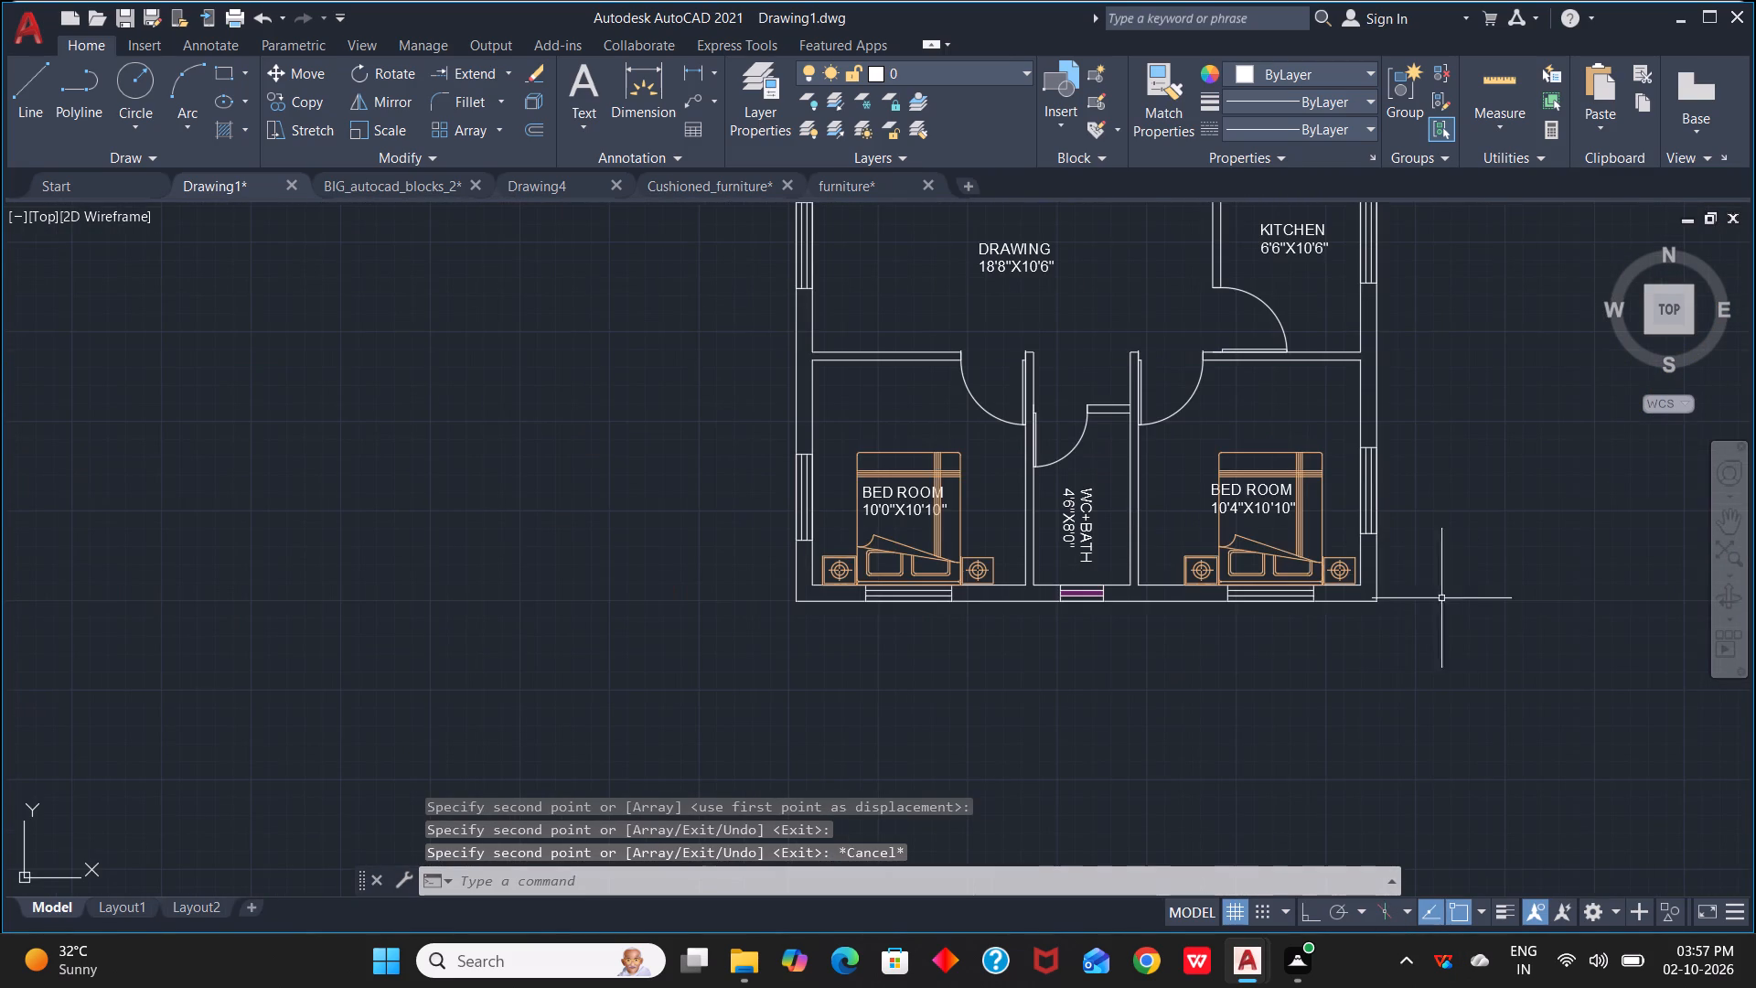
key("Escape")
left_click(896, 504)
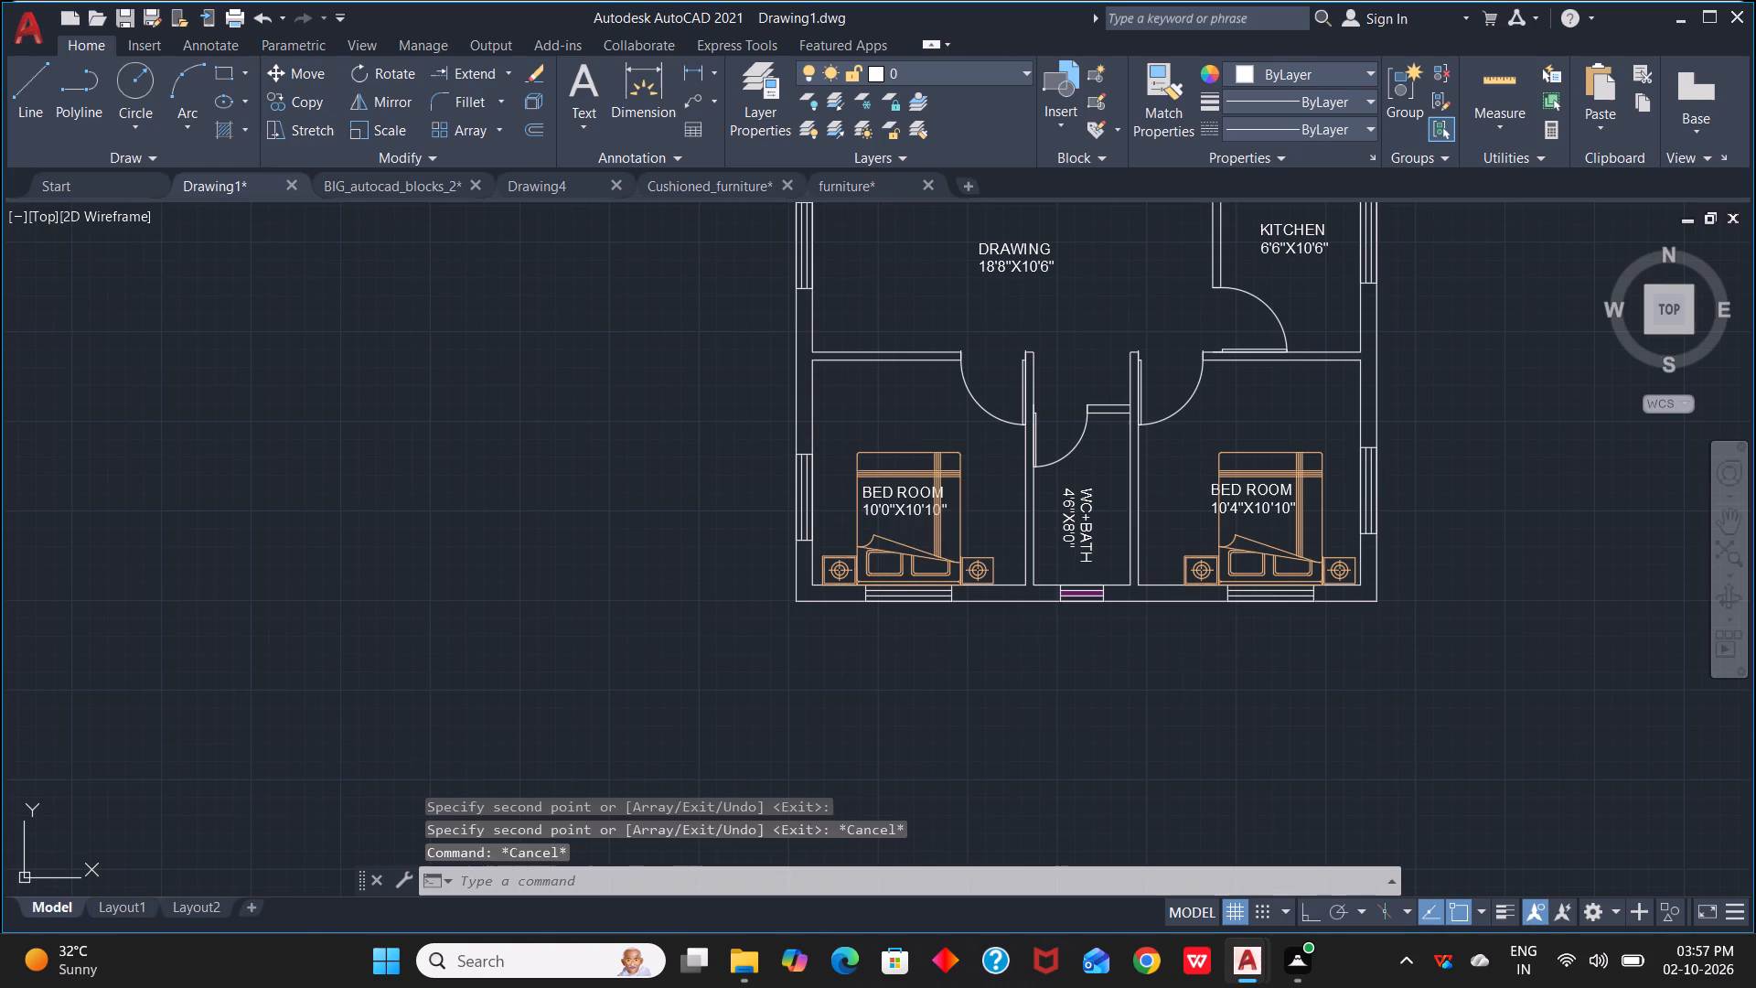
left_click_drag(866, 484, 851, 393)
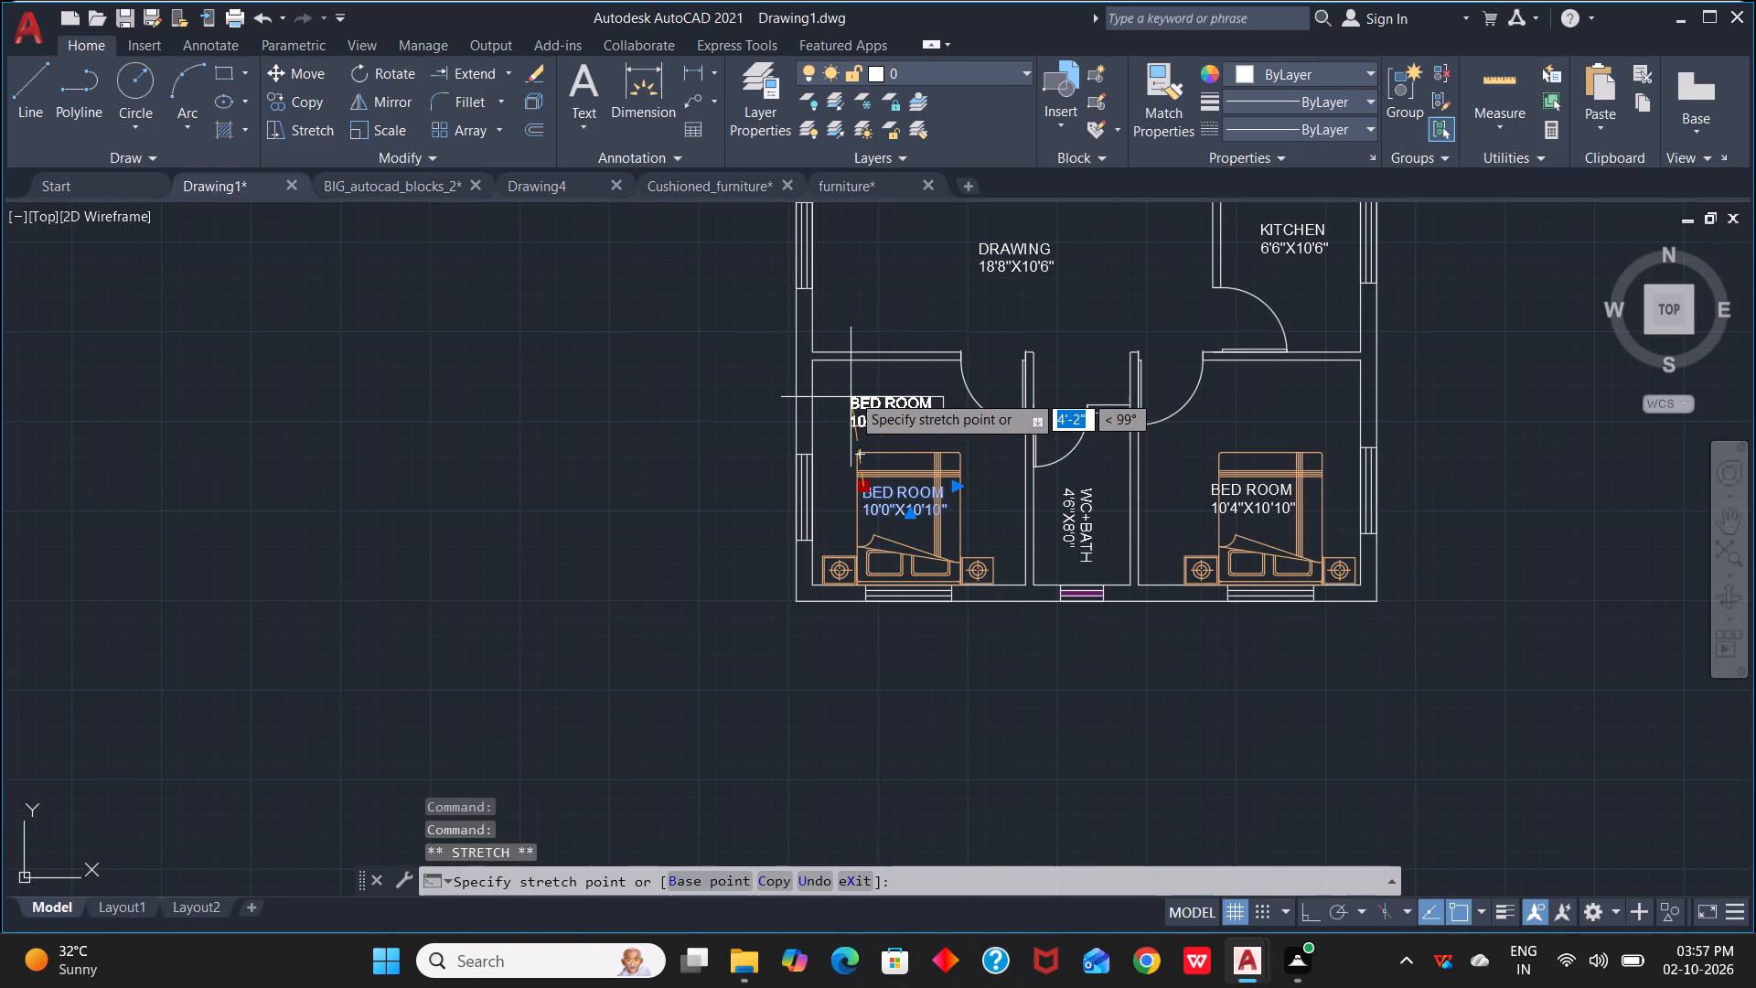
left_click_drag(851, 393, 851, 392)
left_click(851, 392)
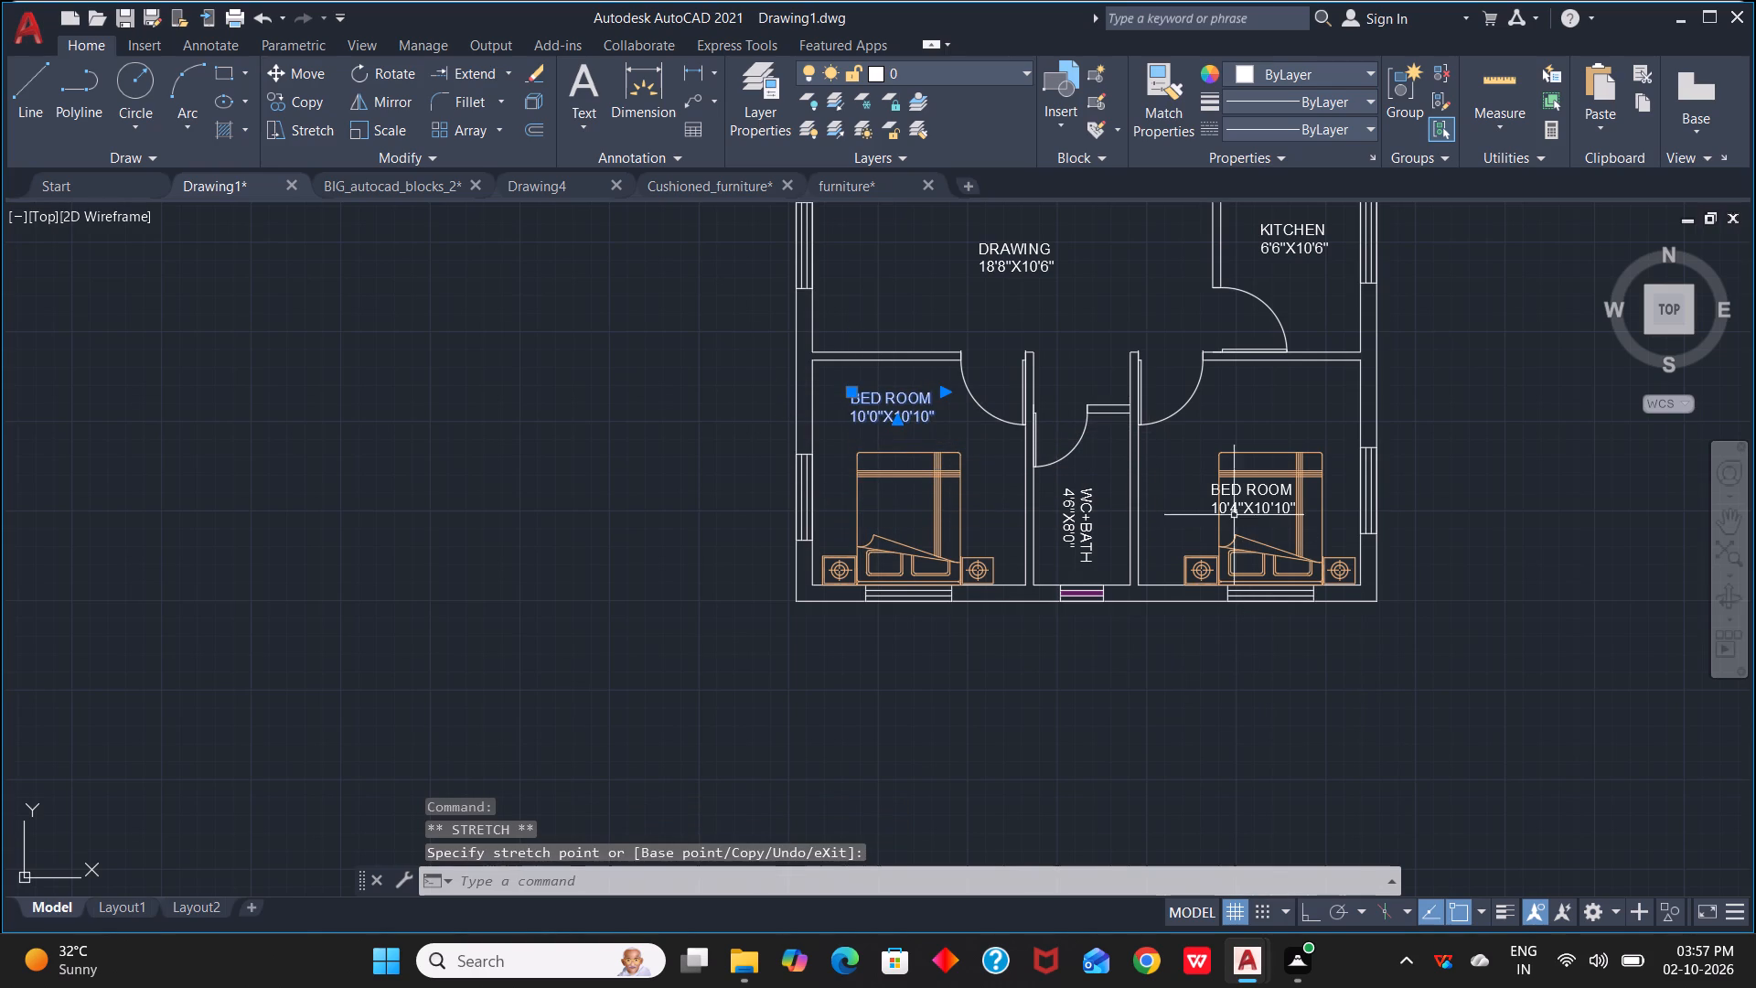
left_click(1226, 505)
left_click_drag(1209, 482, 1202, 419)
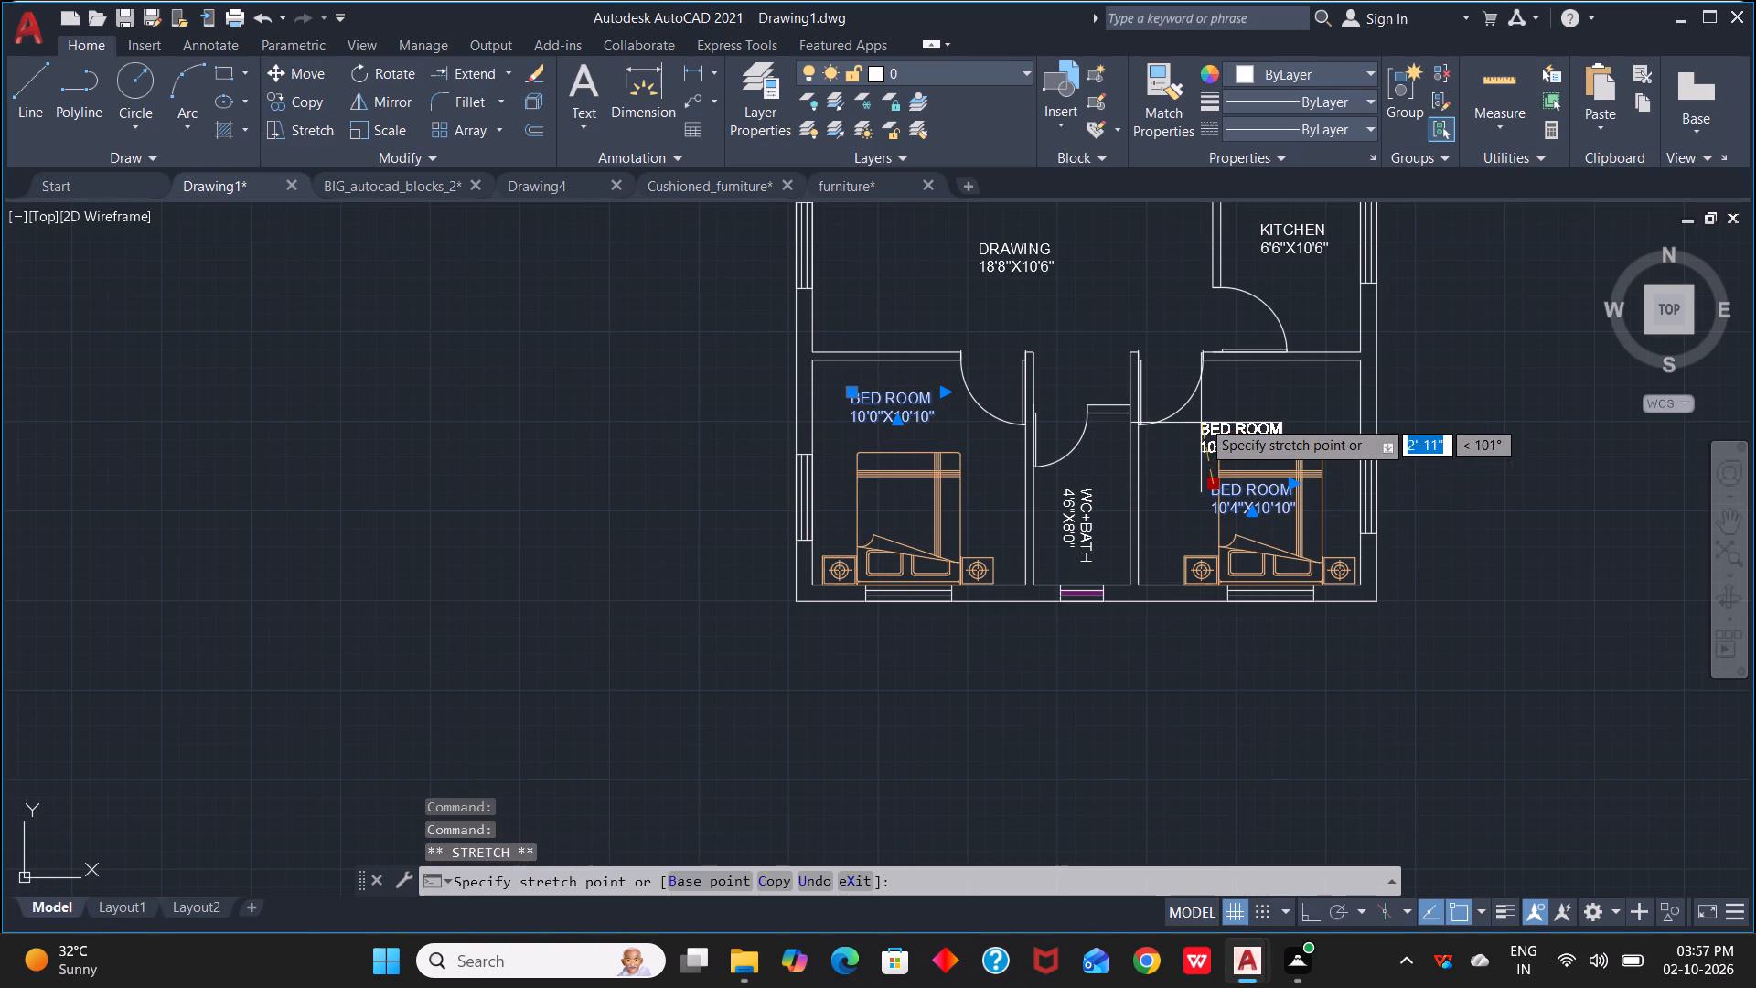
left_click_drag(1202, 419, 1222, 394)
left_click(1222, 394)
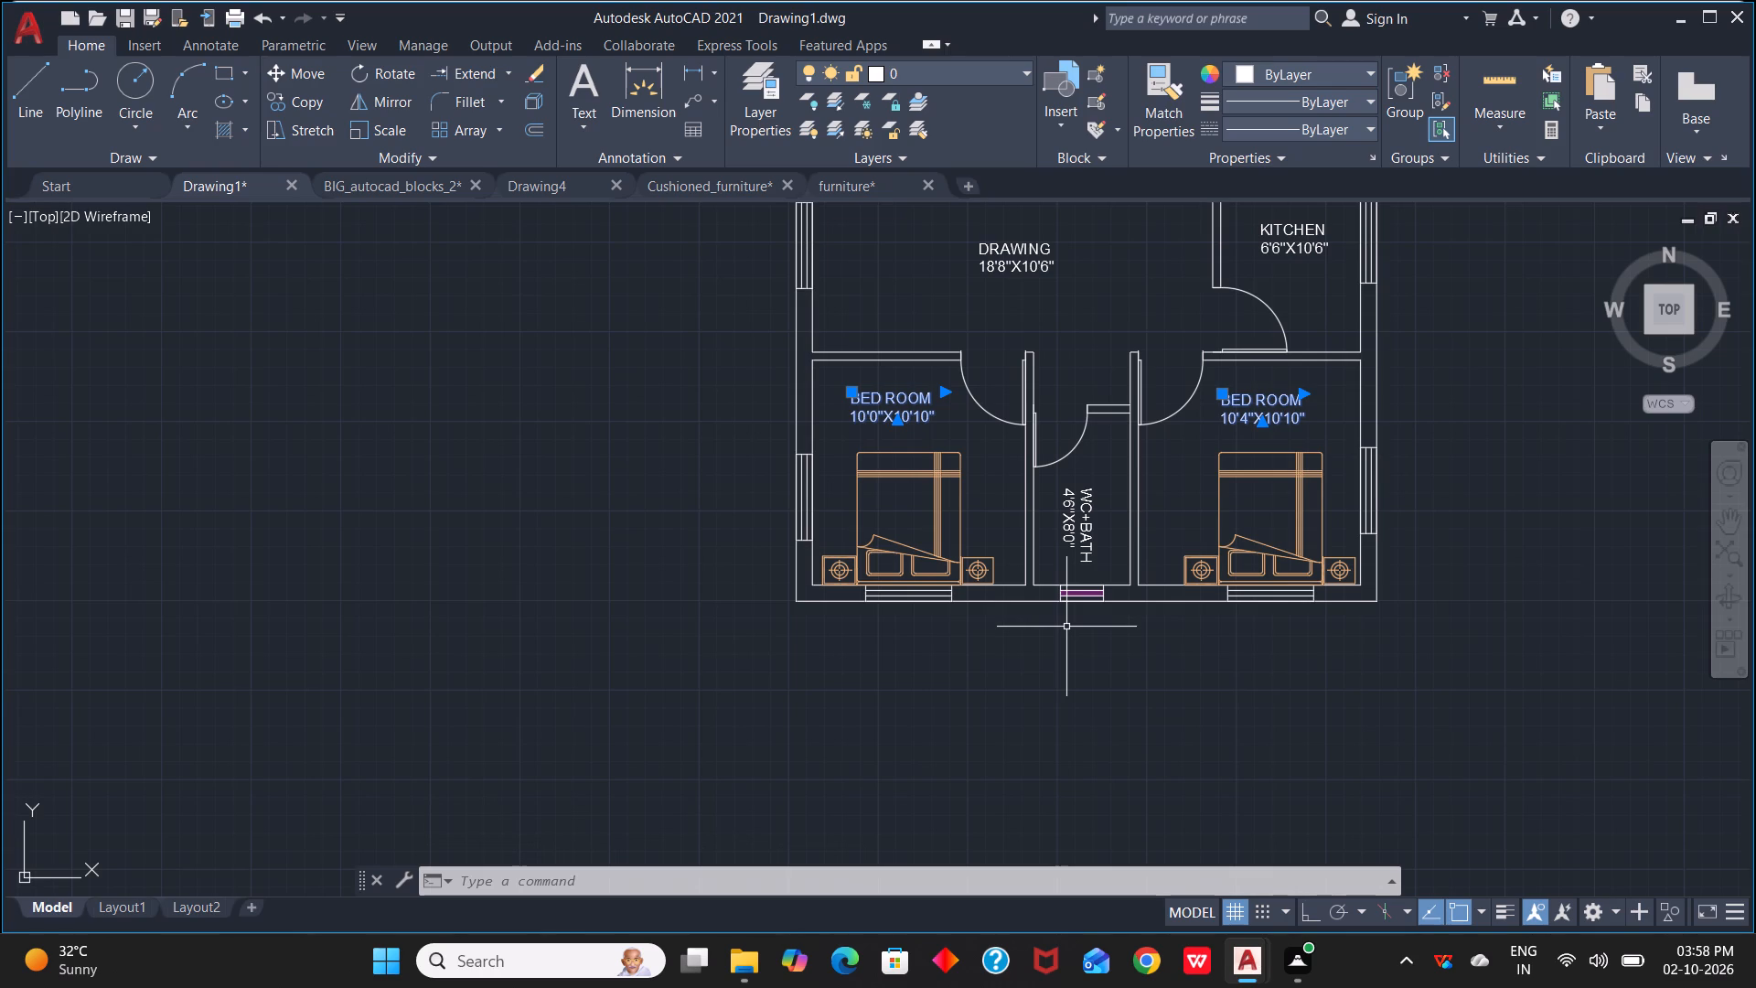
Move the BED ROOM labels of both upper bedrooms off the beds into the free space below them.
scroll(1207, 534, "down", 1)
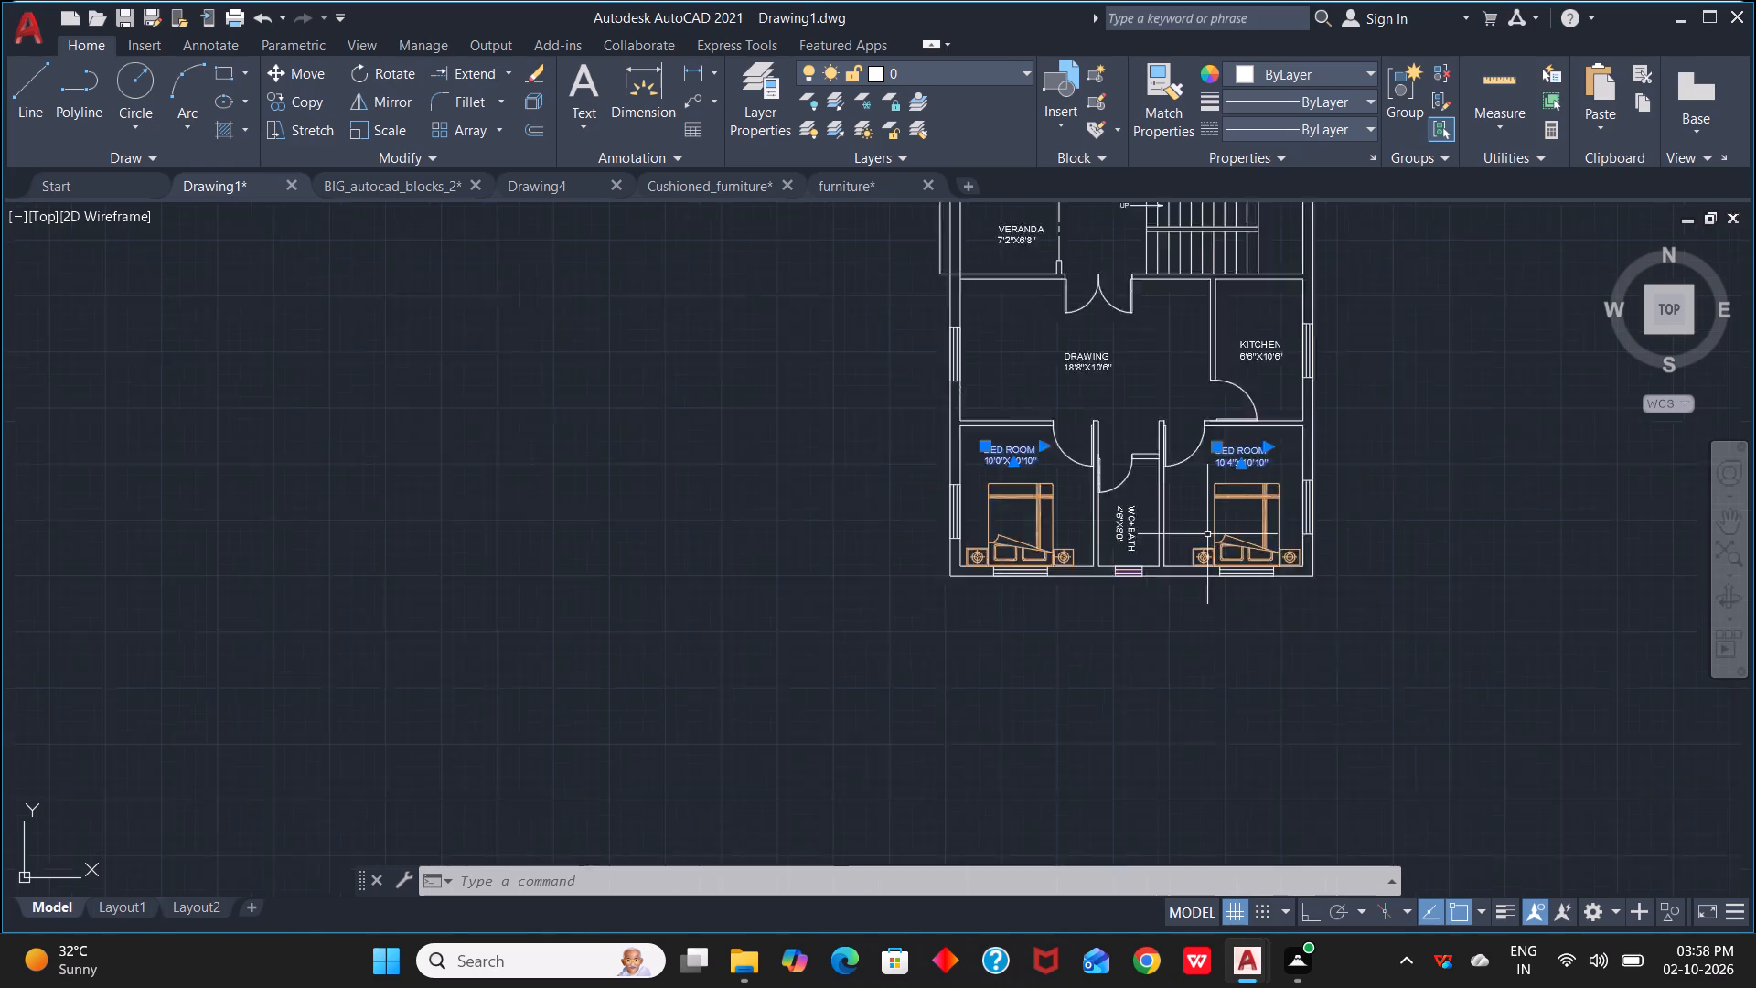
scroll(1207, 534, "down", 1)
middle_click_drag(1388, 463, 1217, 743)
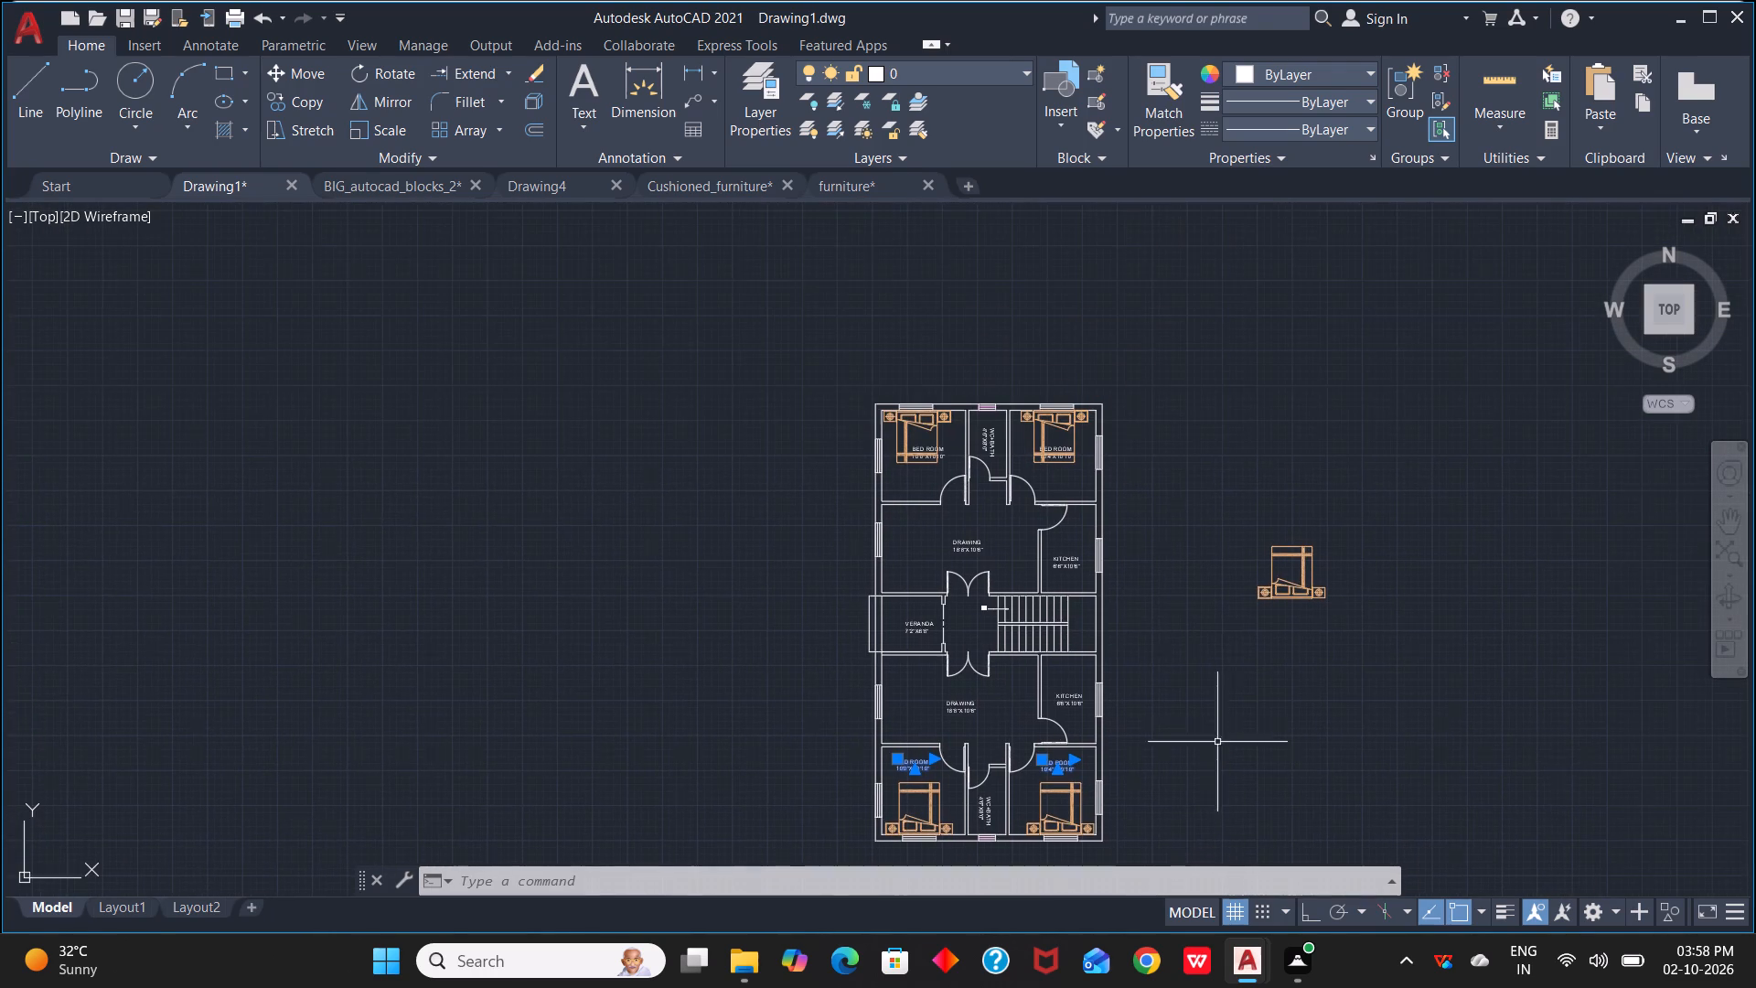
scroll(1087, 481, "up", 3)
left_click(973, 345)
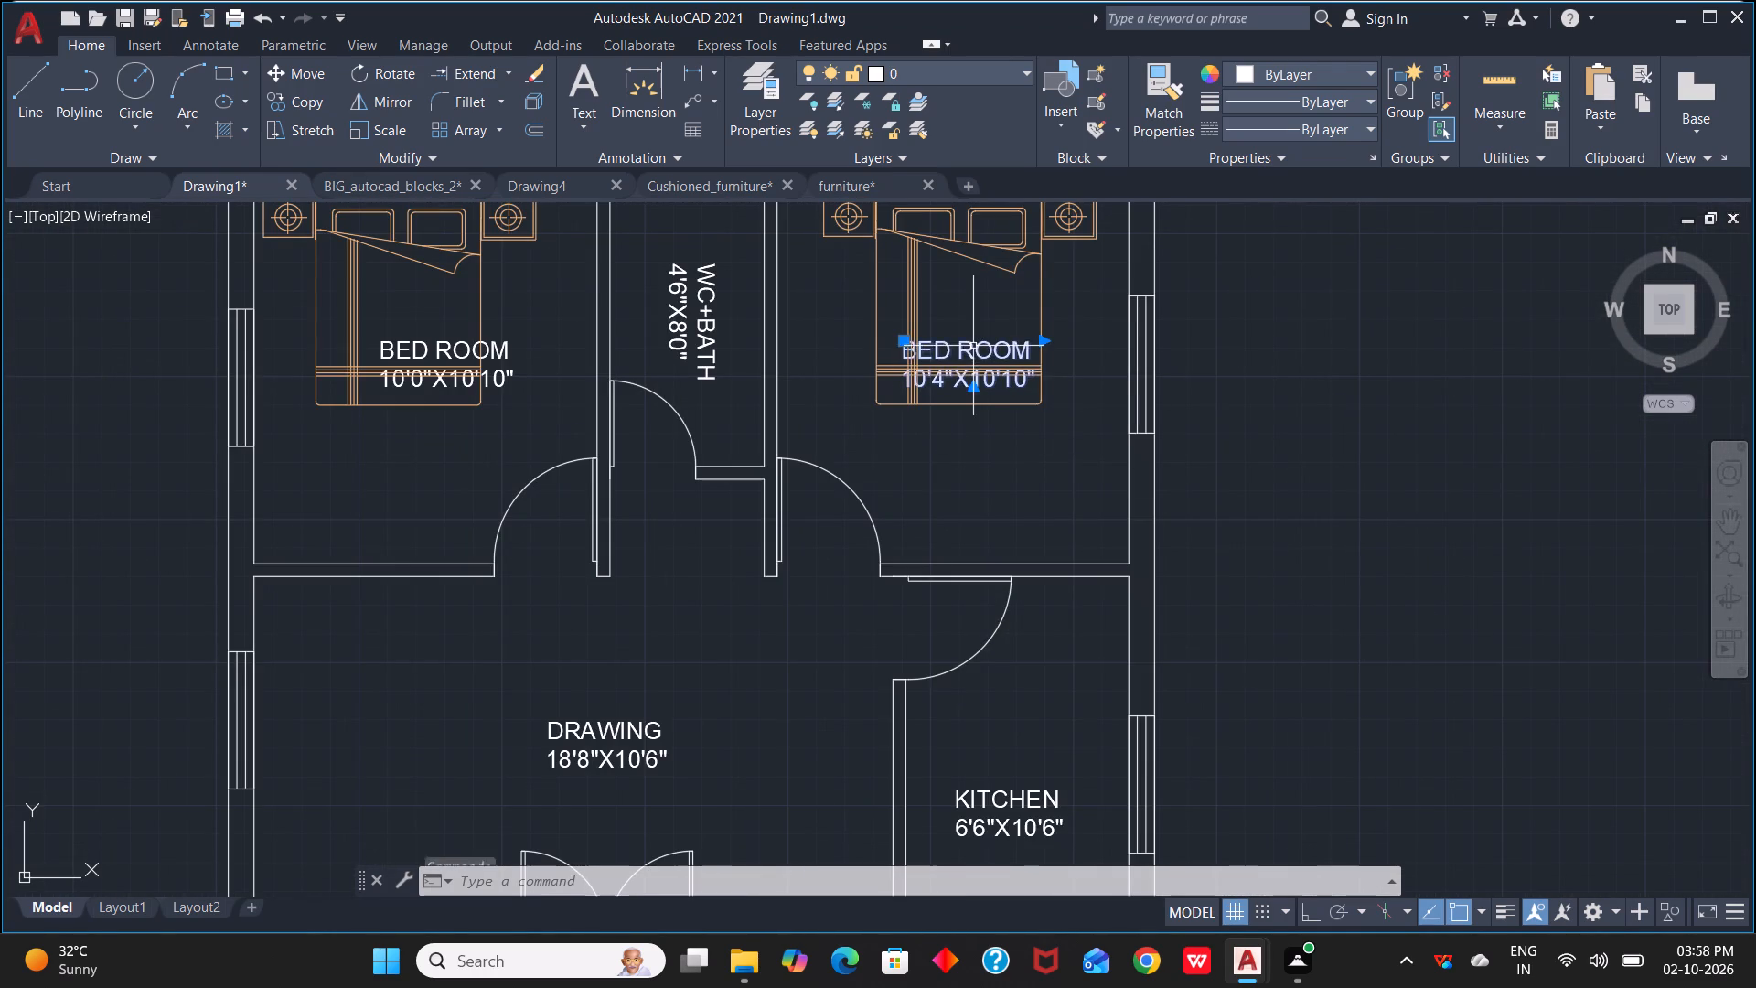
left_click_drag(907, 344, 927, 462)
left_click(927, 462)
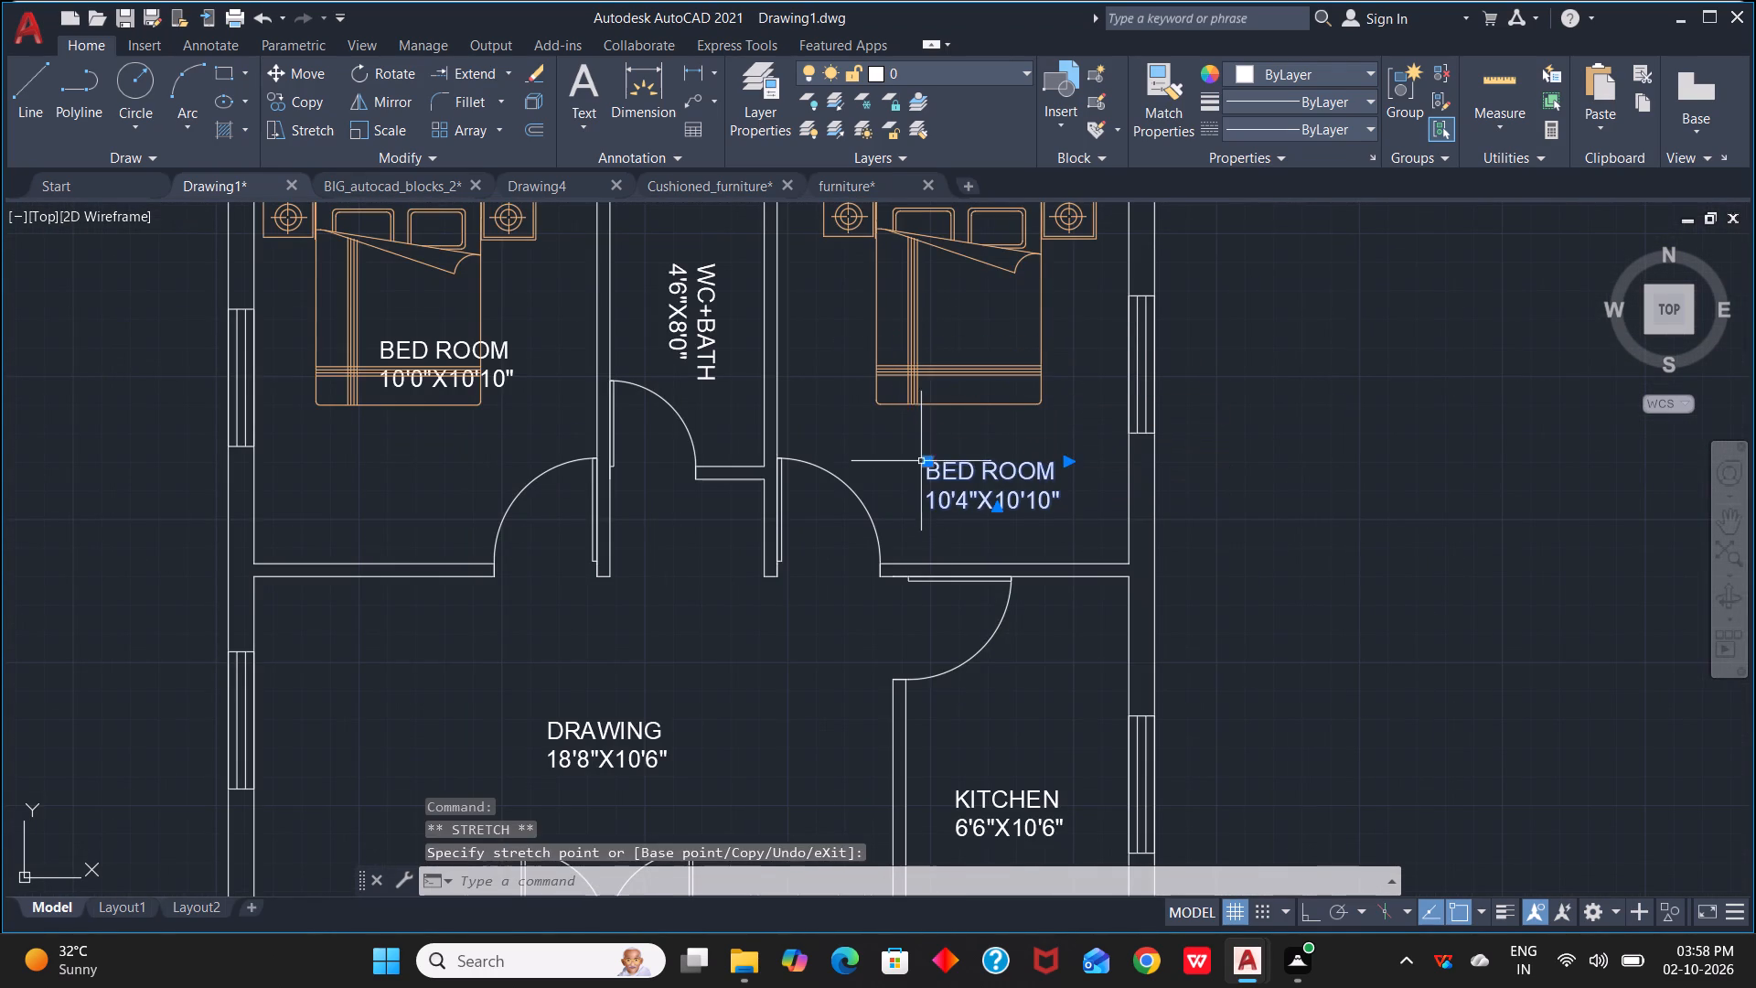
left_click(440, 348)
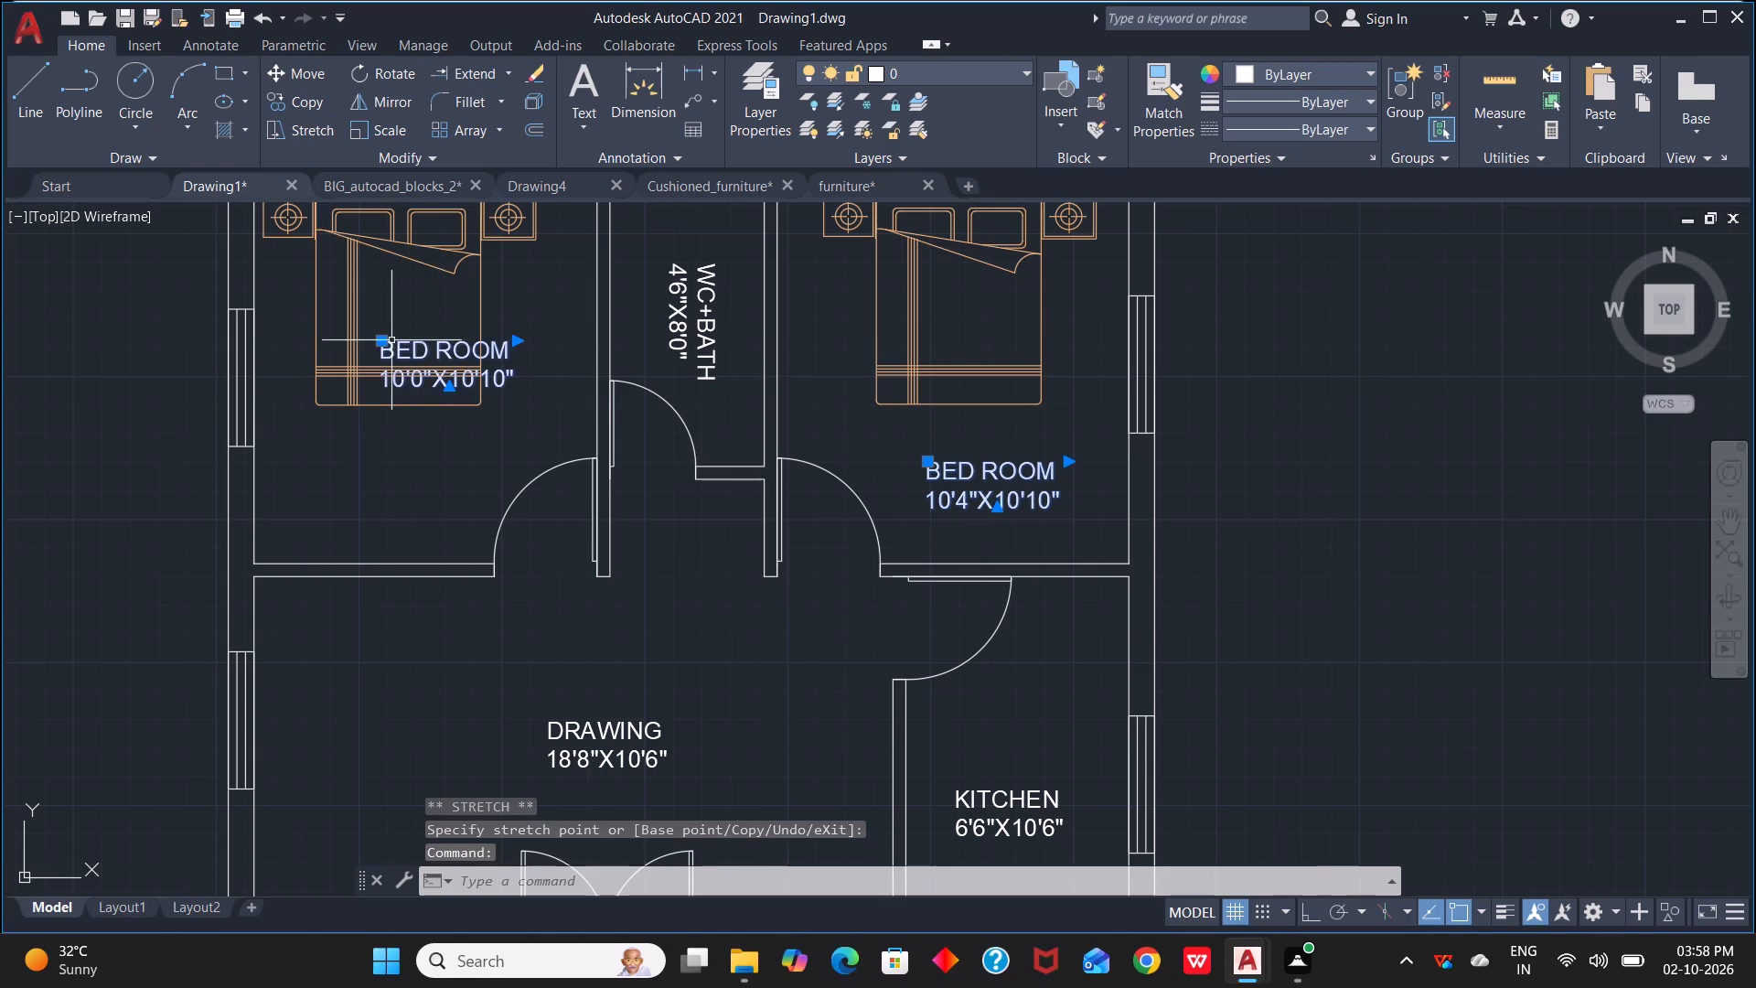
left_click_drag(386, 340, 327, 451)
left_click(327, 451)
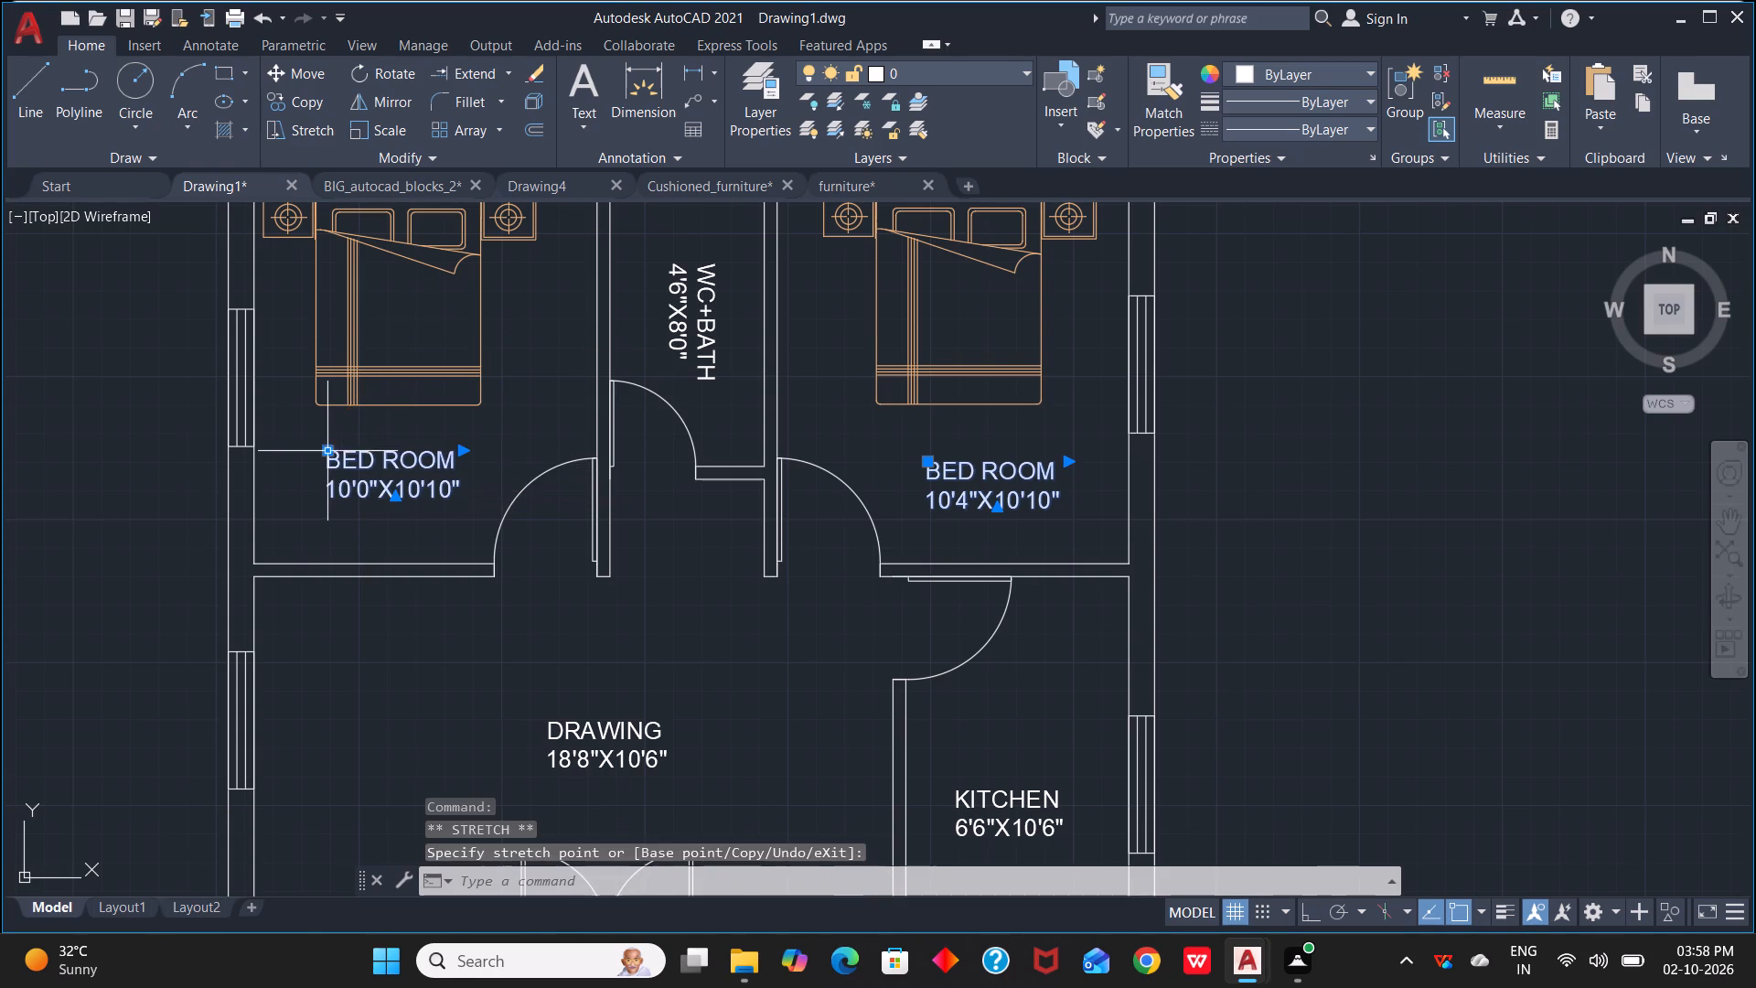
In the furniture drawing, group all the linework of the first plan-view toilet with cistern among the sanitary fixtures.
scroll(762, 466, "down", 1)
scroll(896, 528, "down", 1)
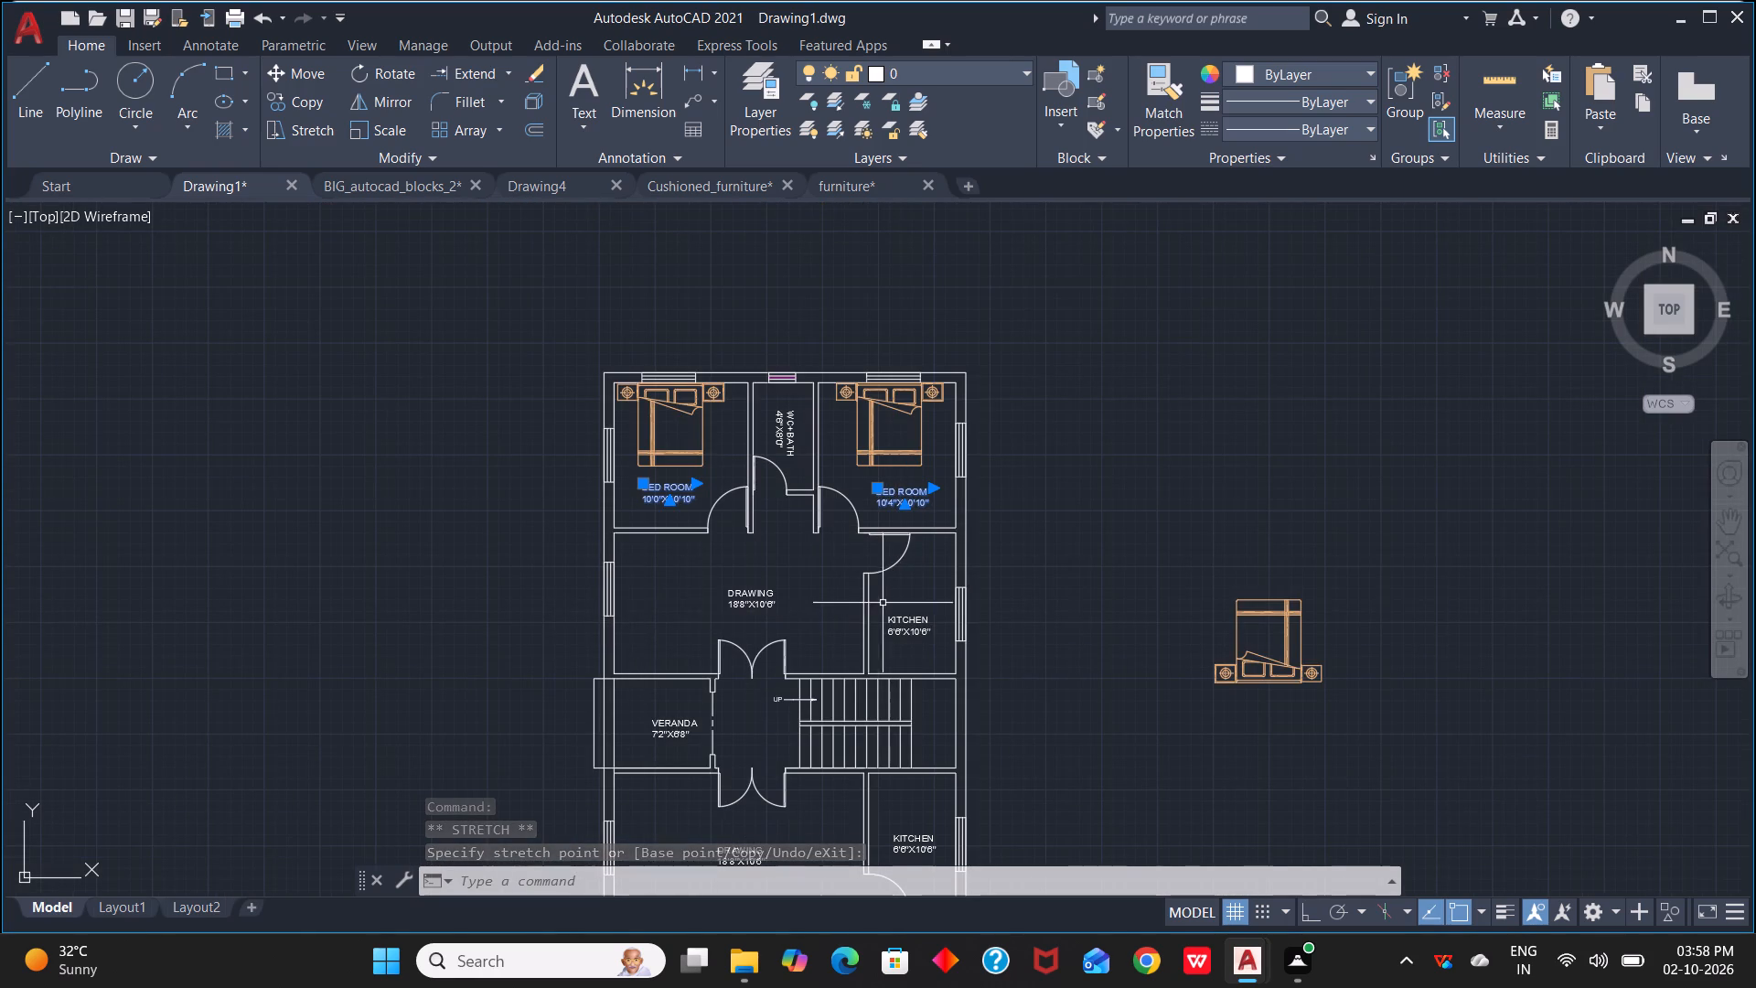
scroll(884, 602, "down", 1)
middle_click_drag(1009, 592, 1023, 572)
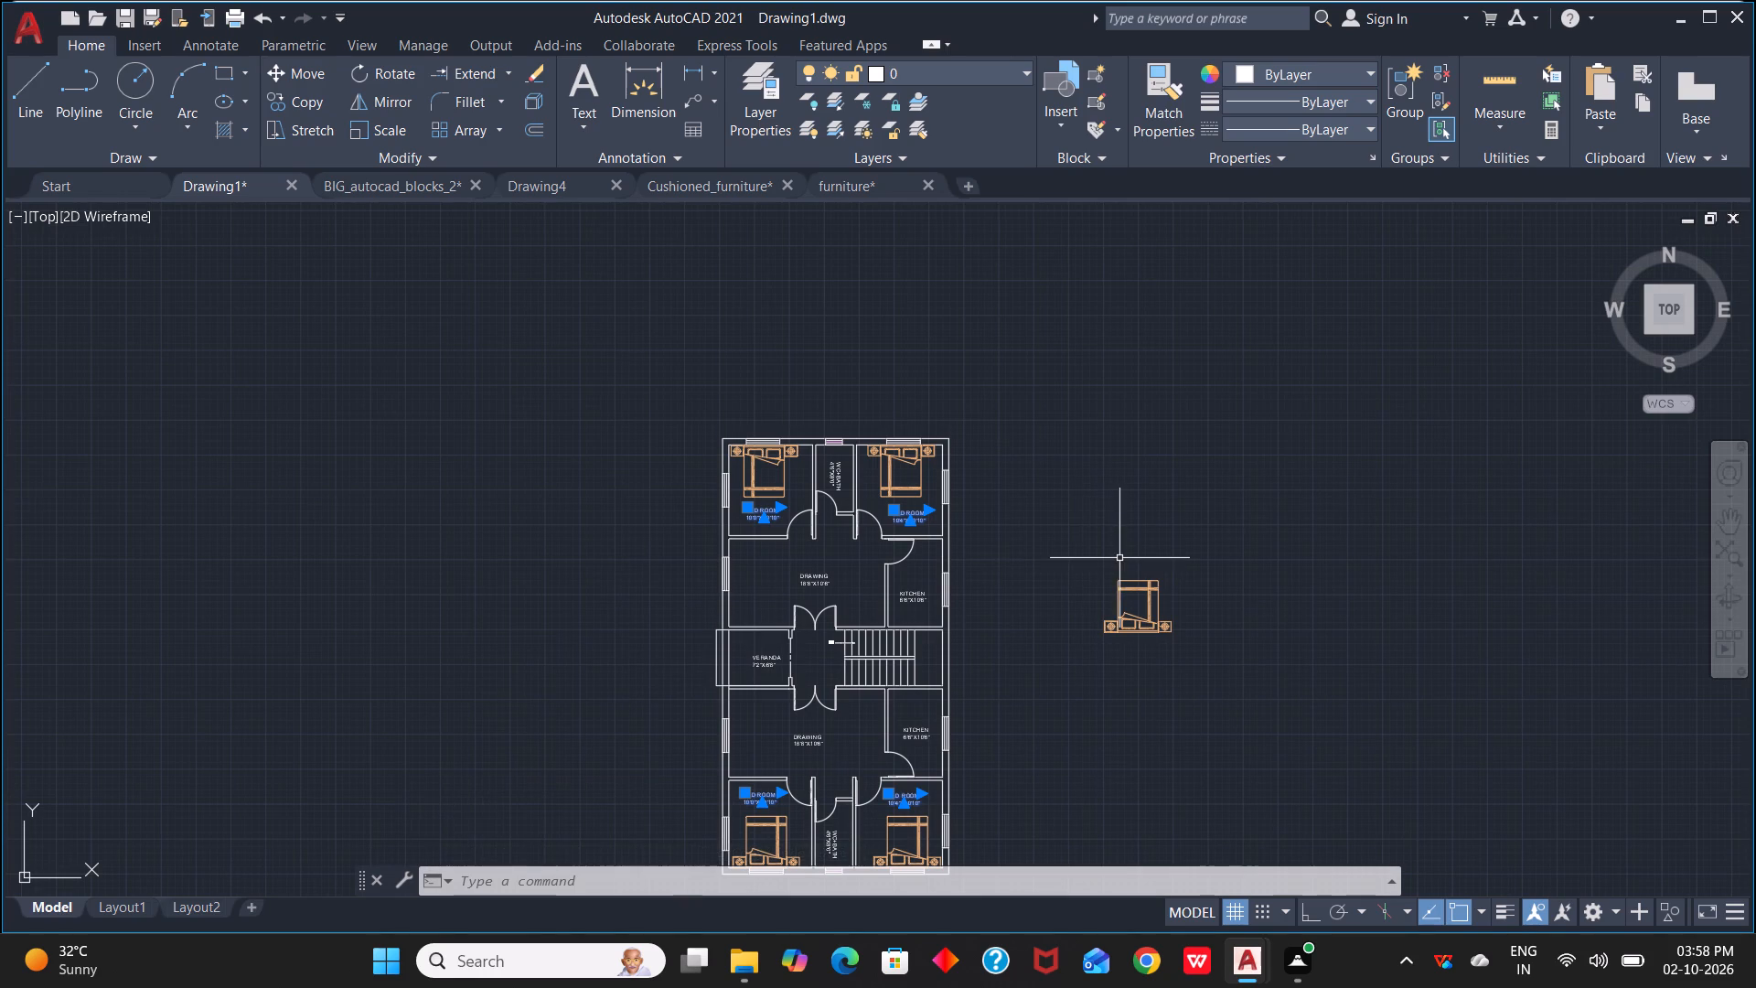
left_click(850, 185)
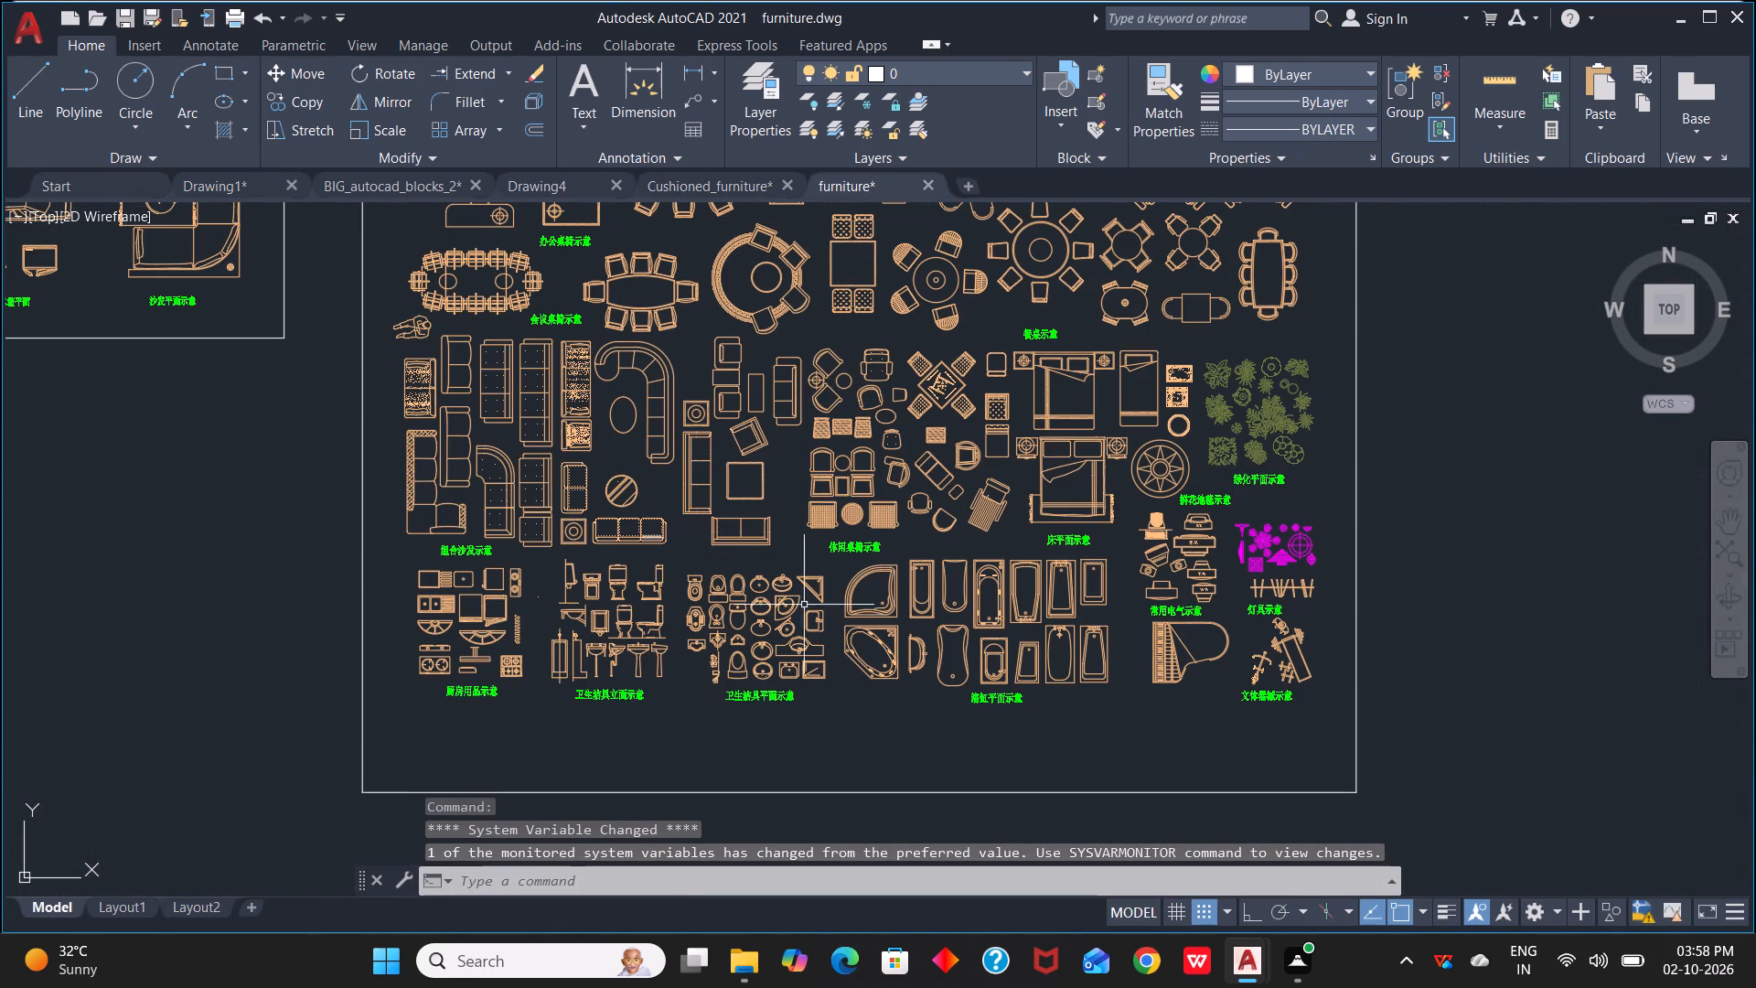
scroll(669, 559, "up", 2)
scroll(696, 584, "down", 1)
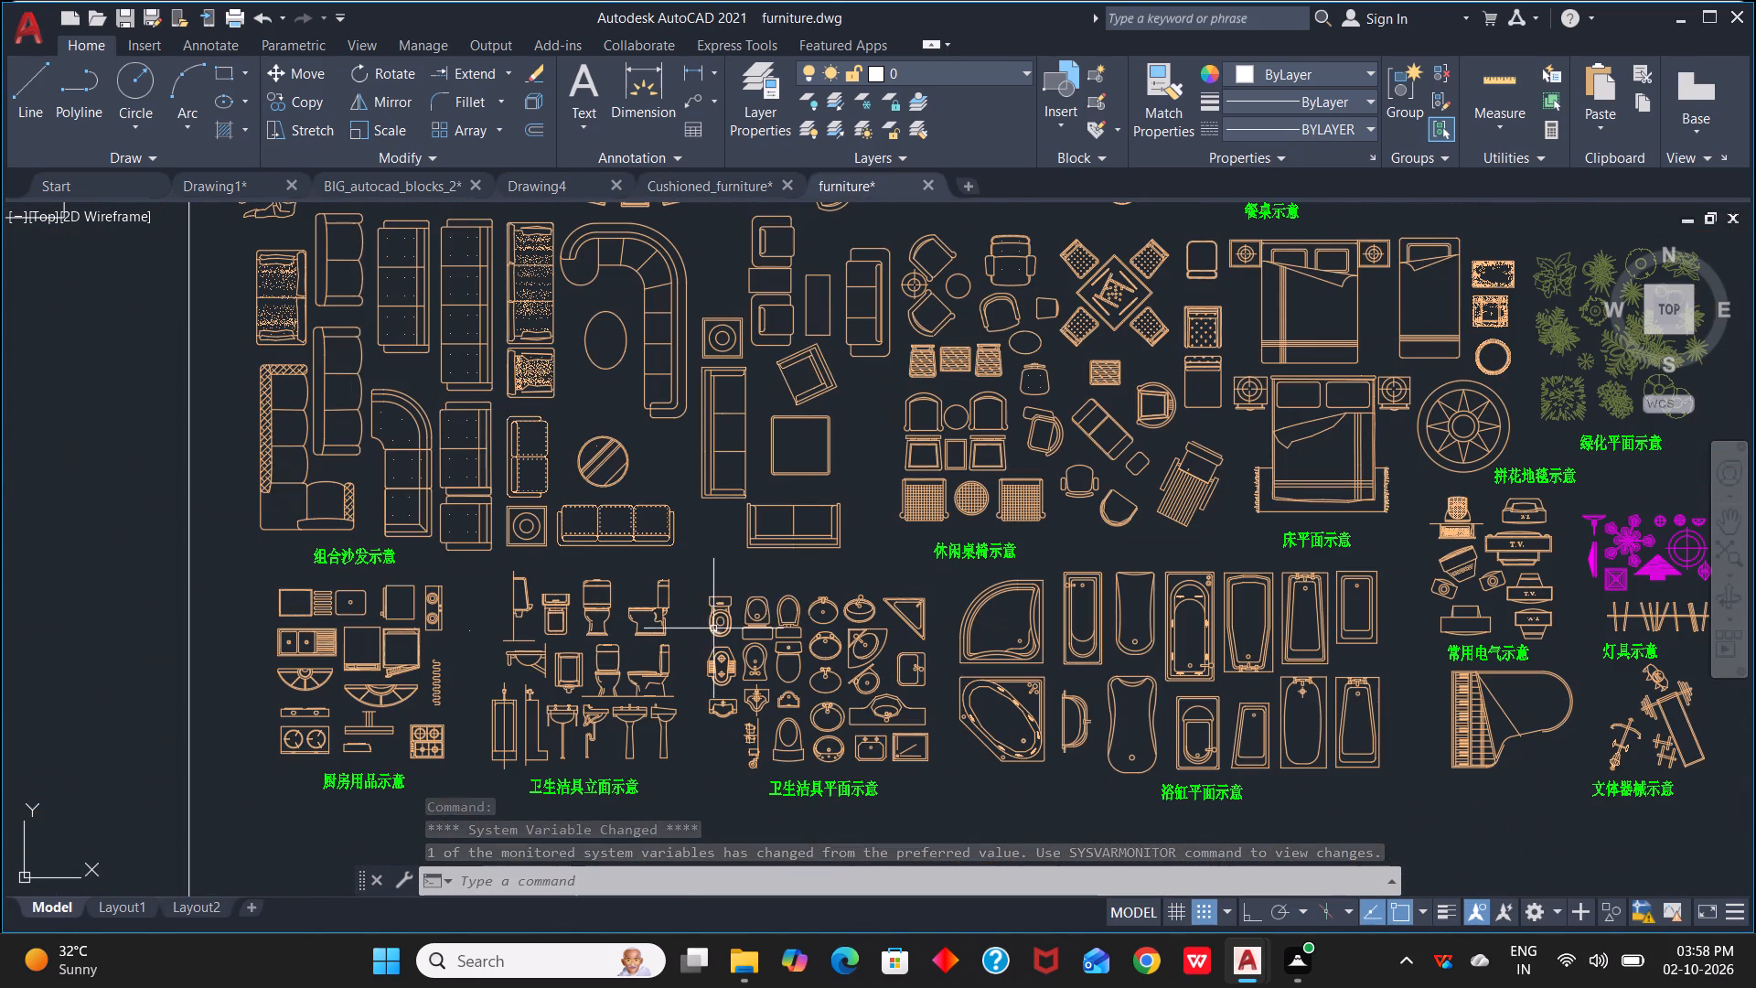
left_click(718, 617)
scroll(732, 608, "up", 3)
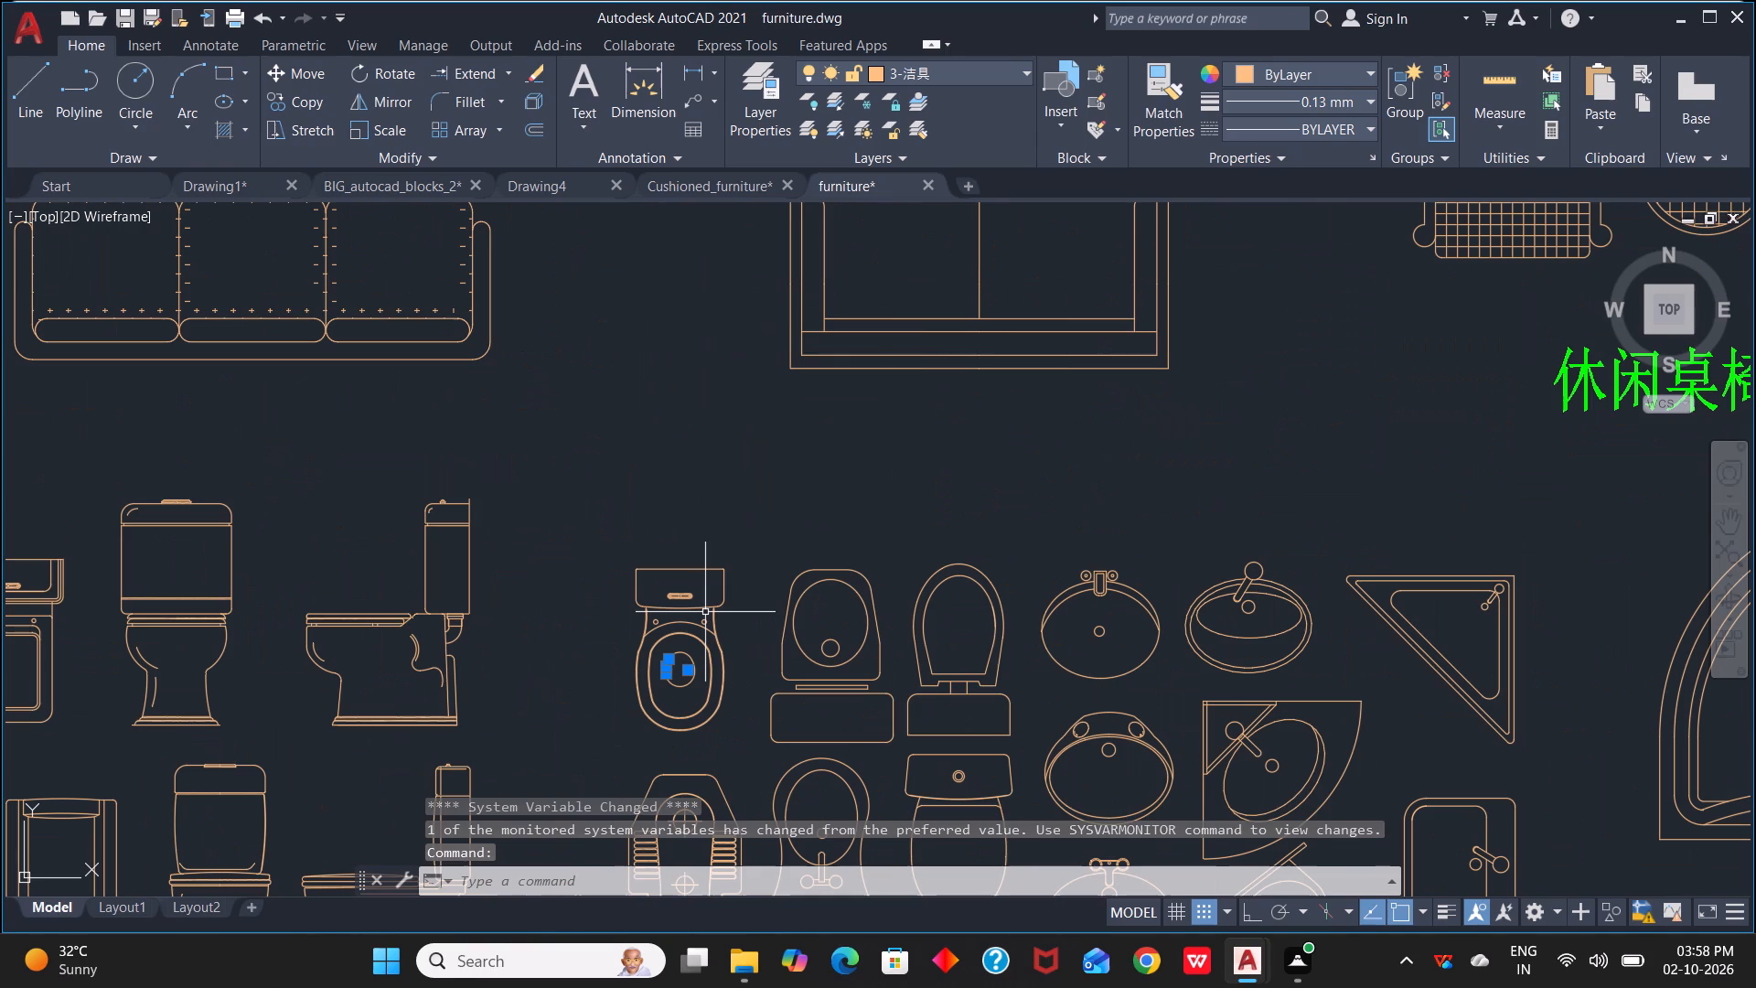
key("Escape")
scroll(838, 663, "down", 1)
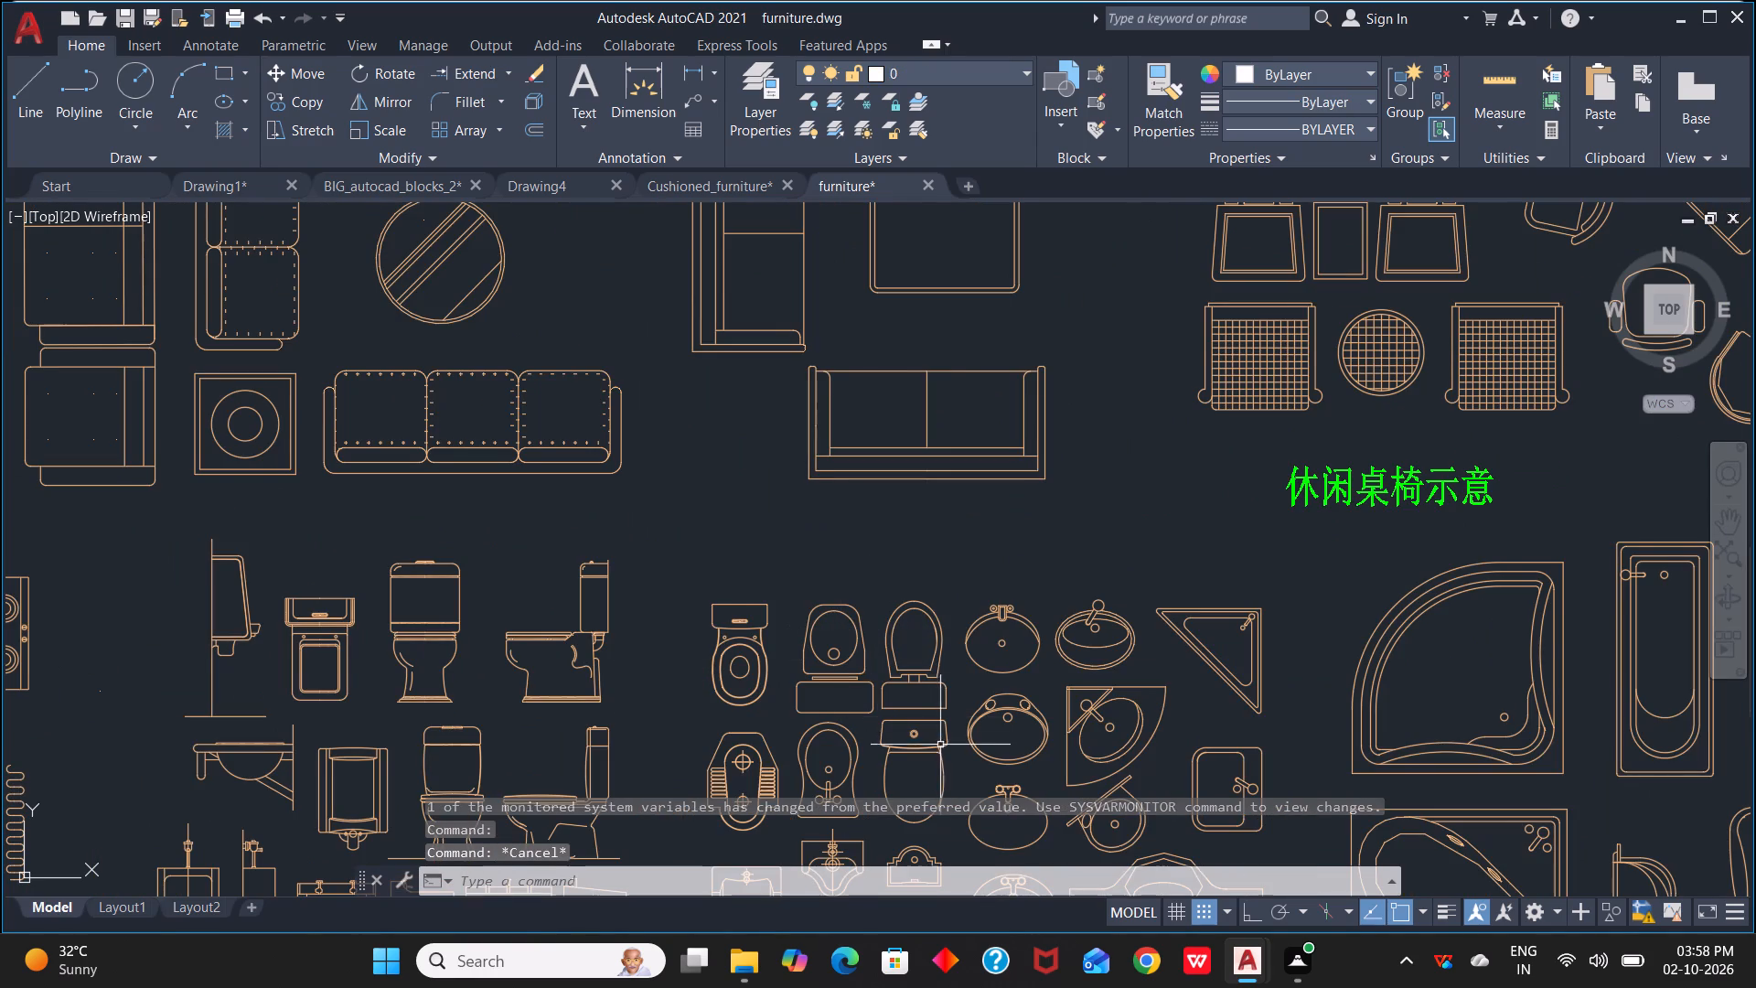
middle_click_drag(946, 746, 1069, 533)
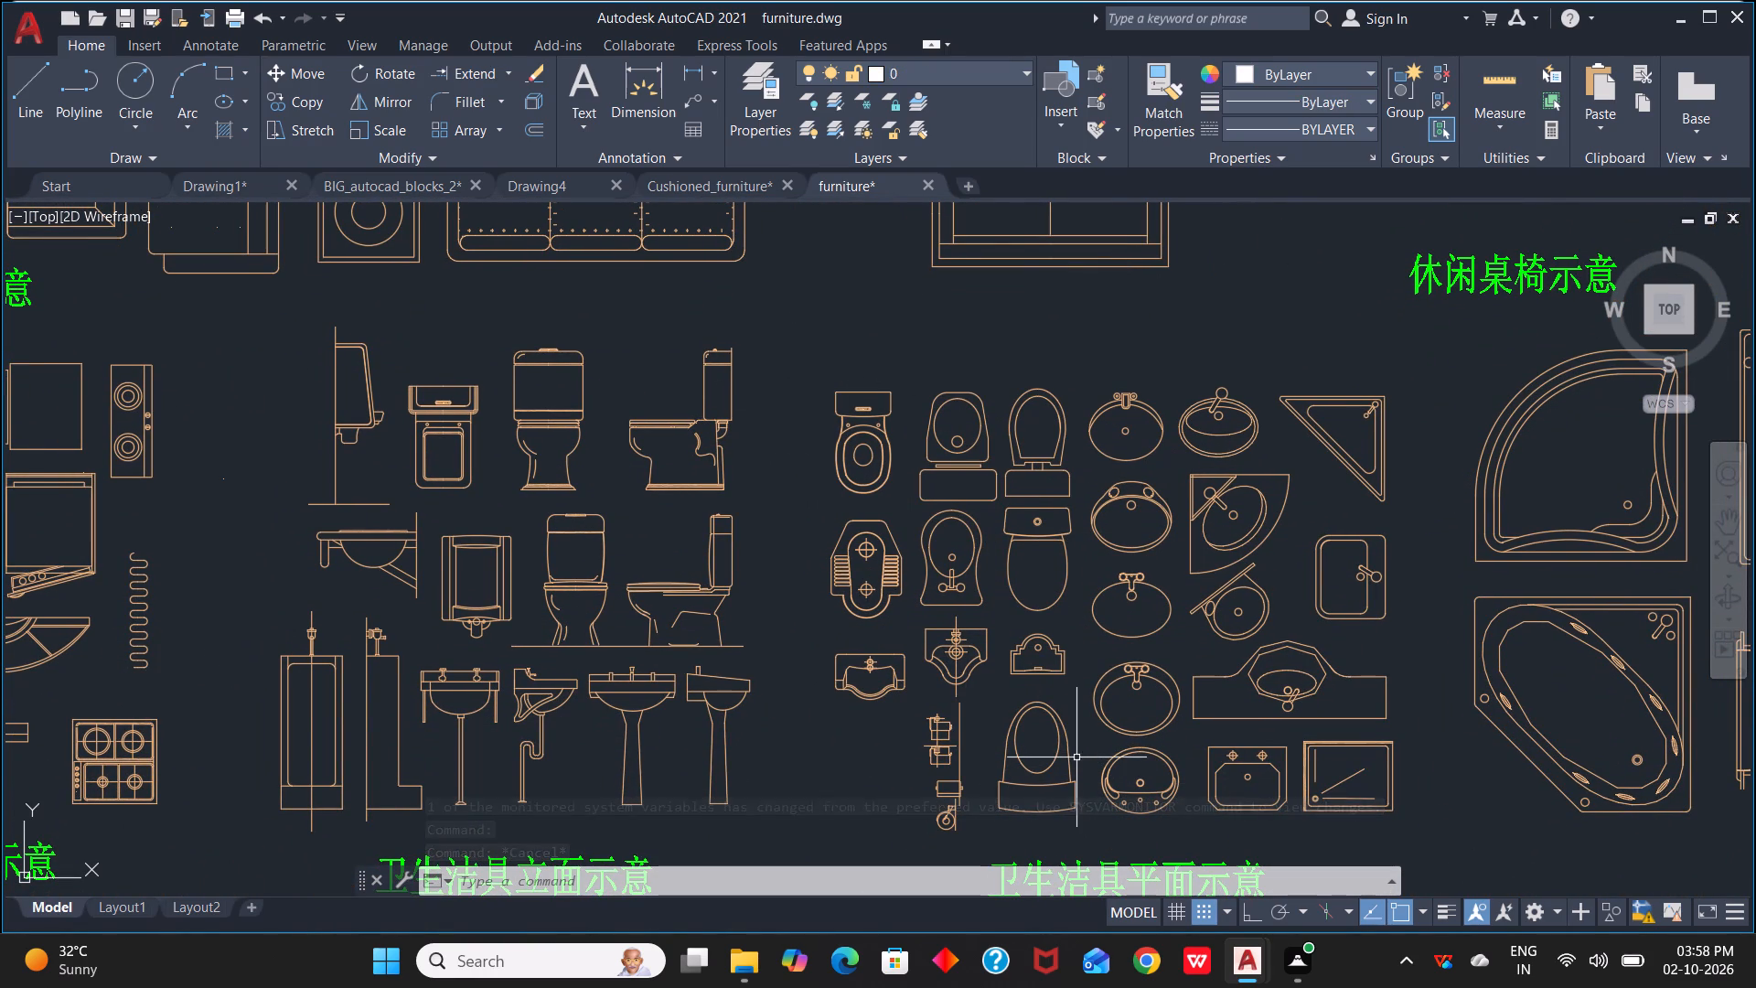
left_click(810, 375)
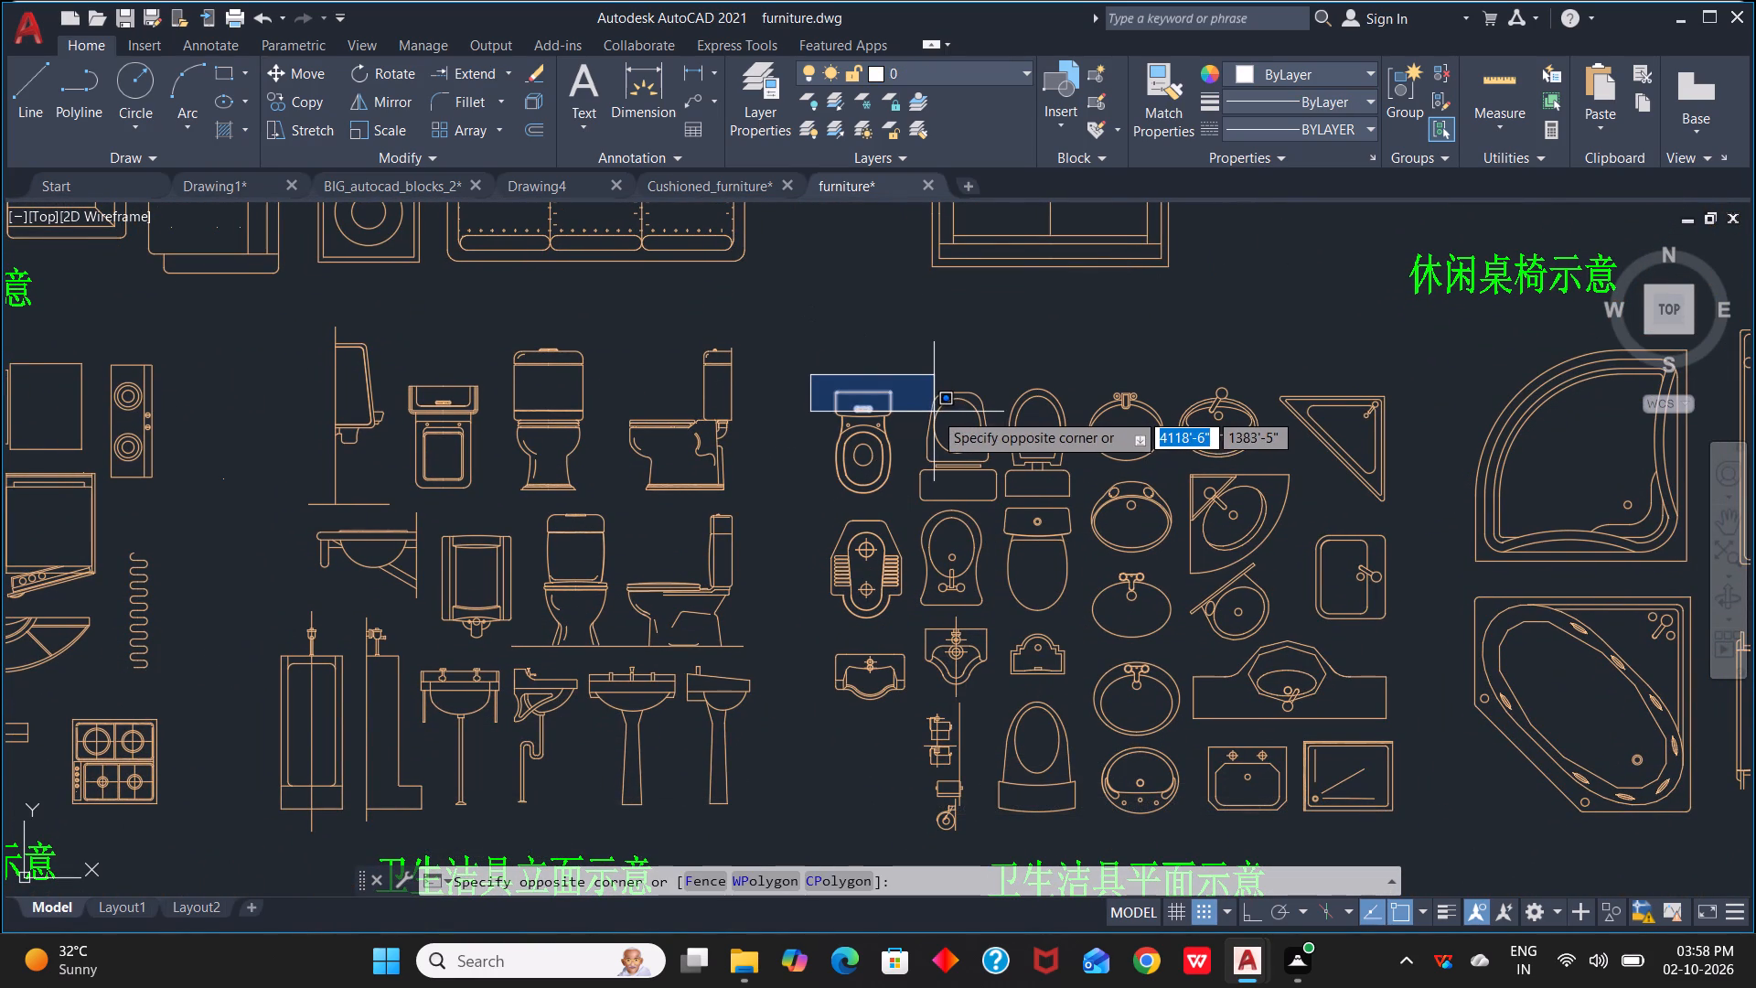
left_click(894, 505)
type("G")
key("space")
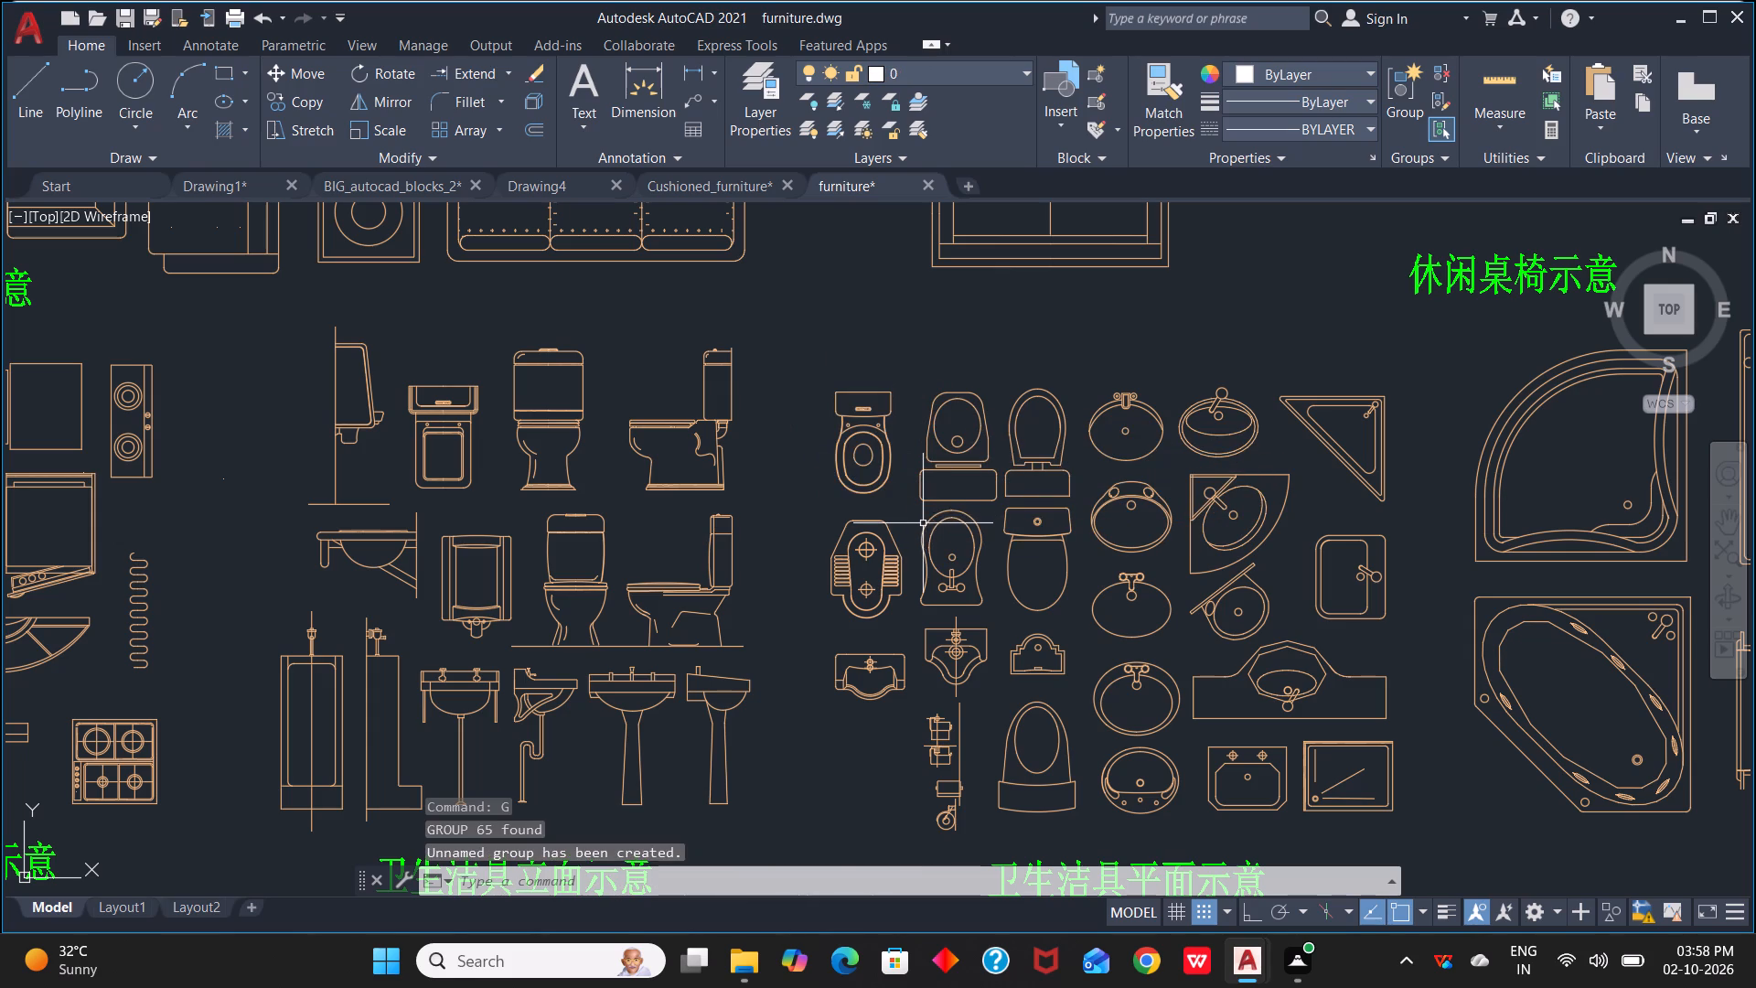
Copy the grouped toilet and paste it into Drawing1's upper WC+BATH, with its cistern against the wall below the window.
left_click(850, 429)
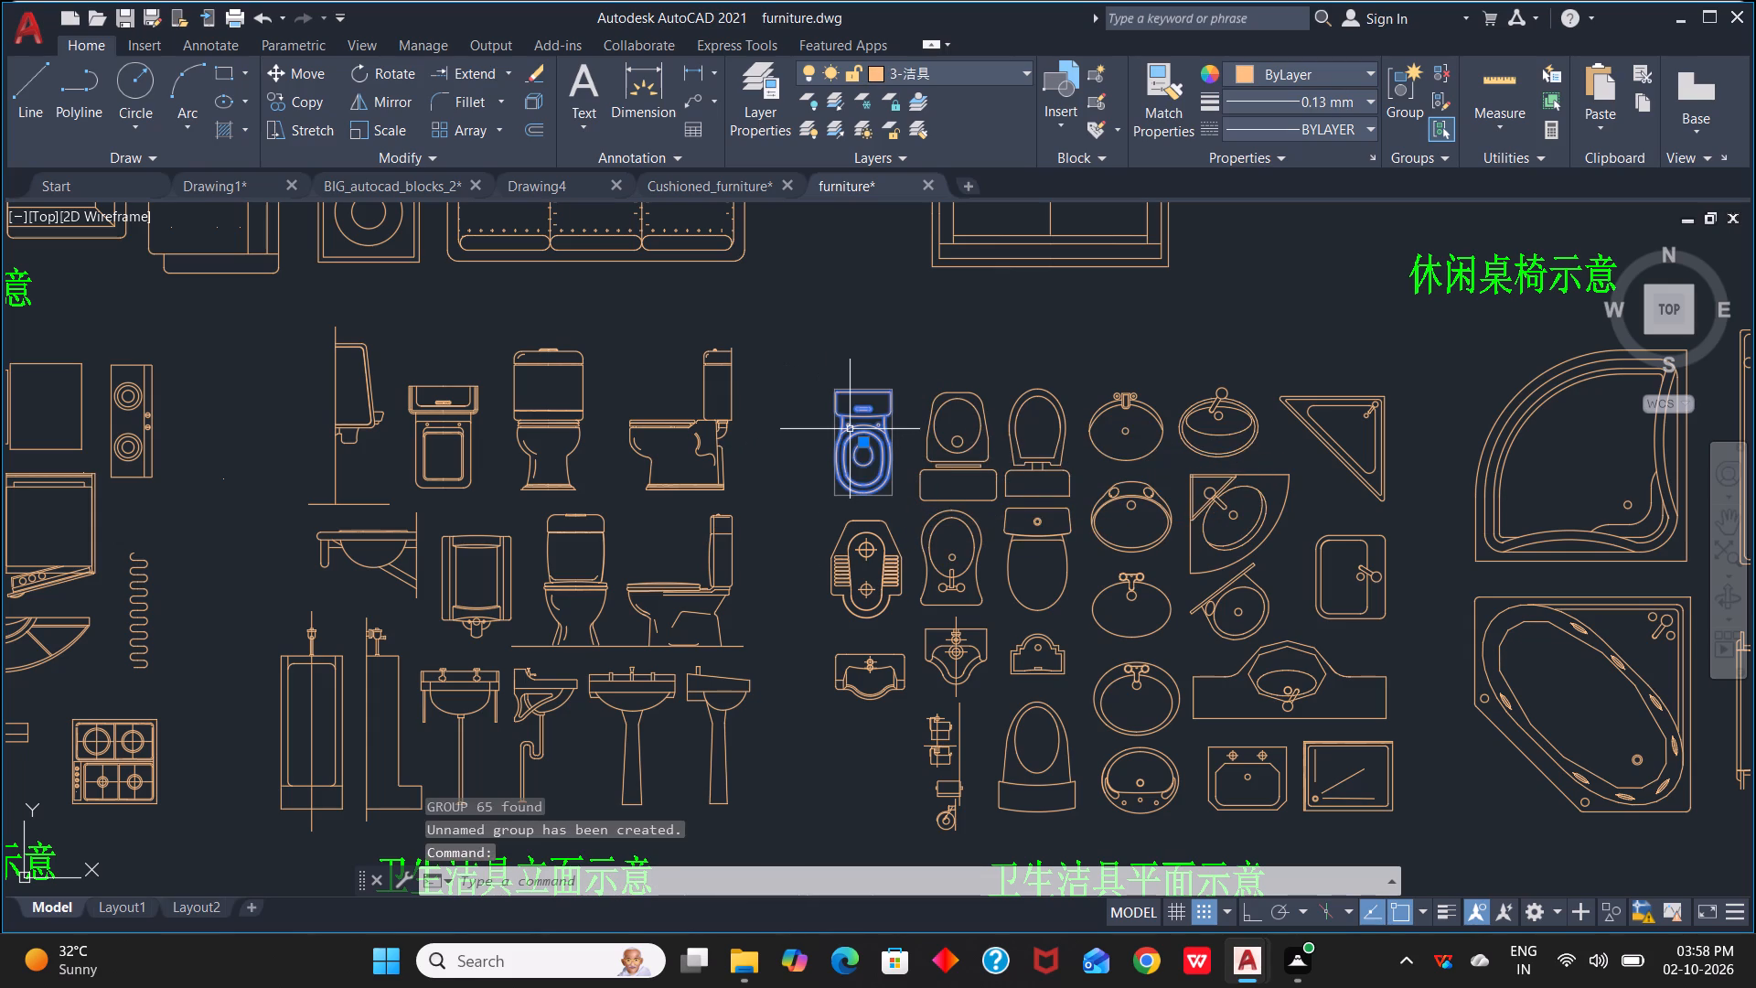
key("ctrl+c")
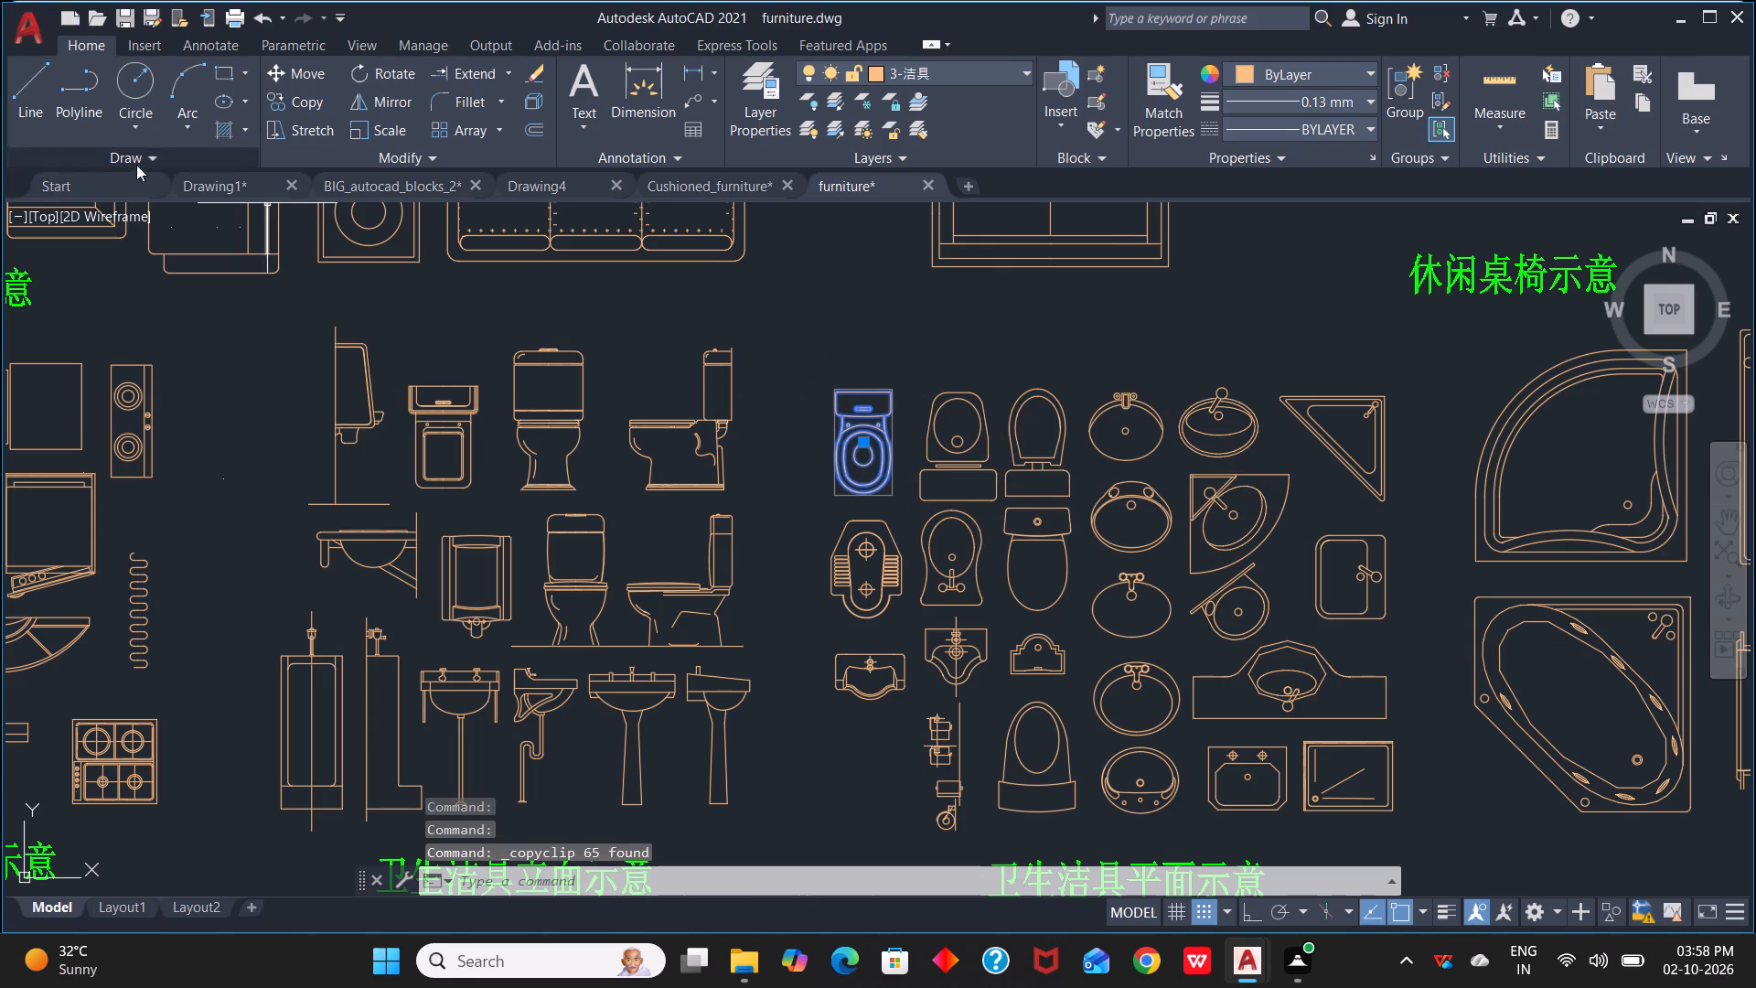
left_click(188, 178)
scroll(823, 478, "up", 2)
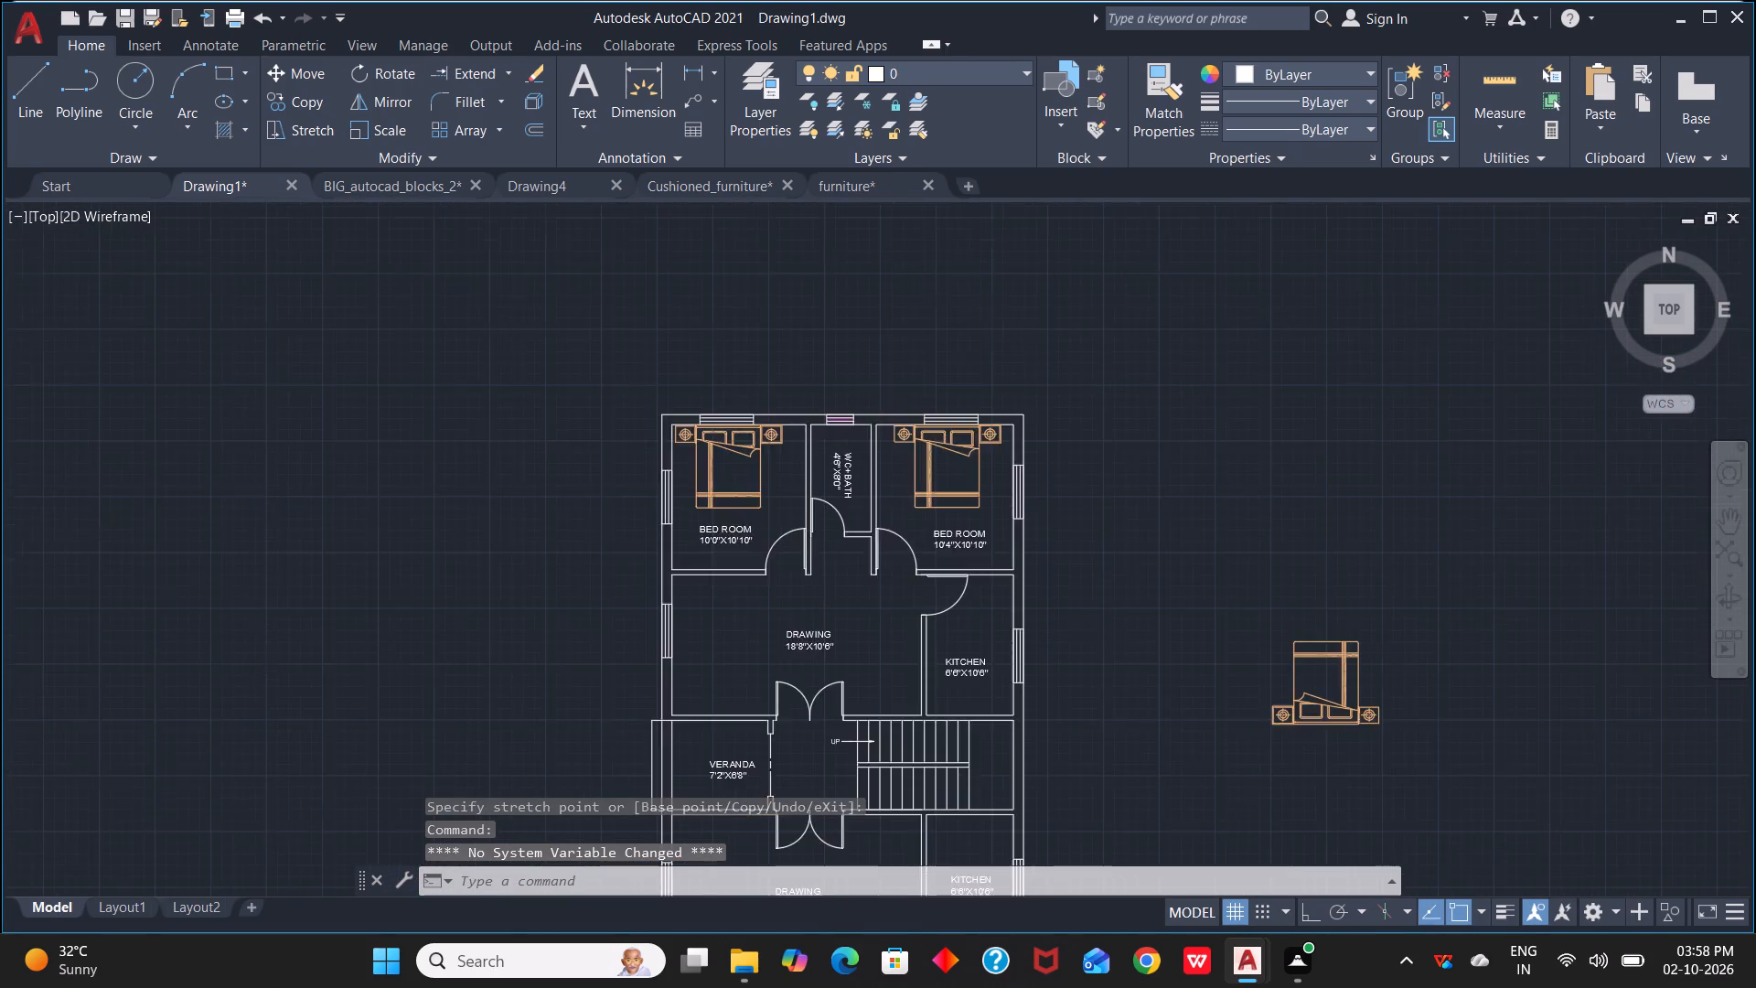
left_click(1262, 452)
key("ctrl+v")
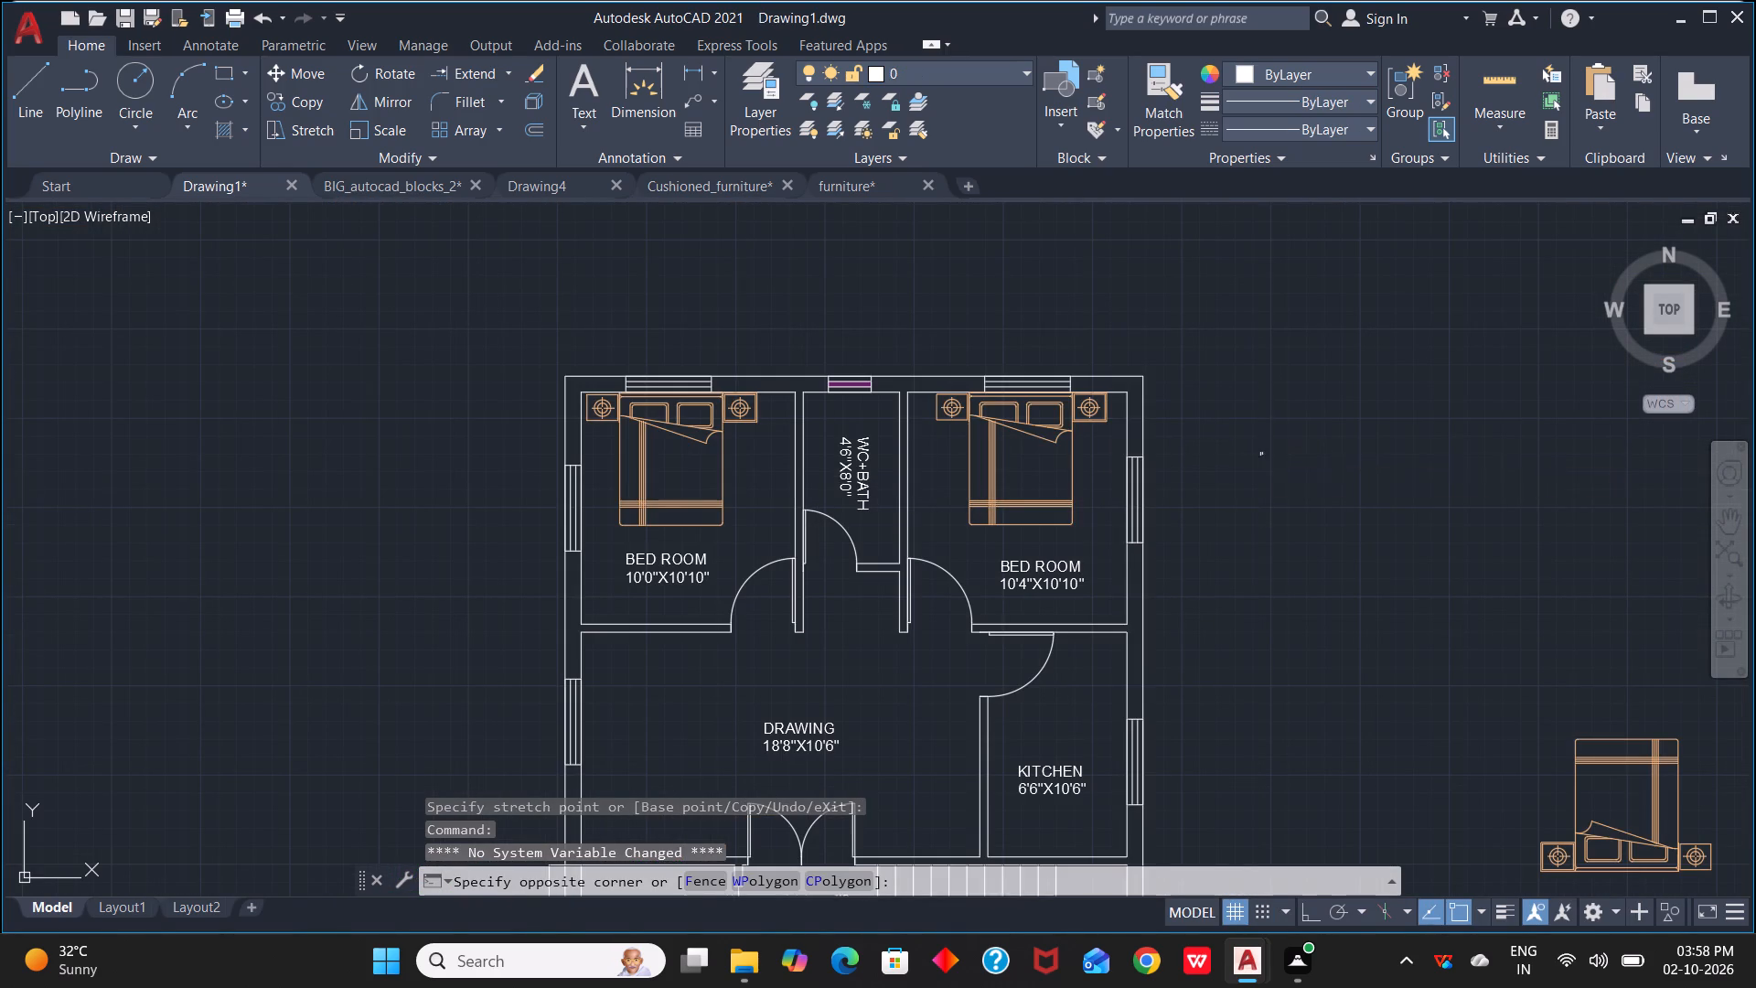
scroll(840, 432, "up", 2)
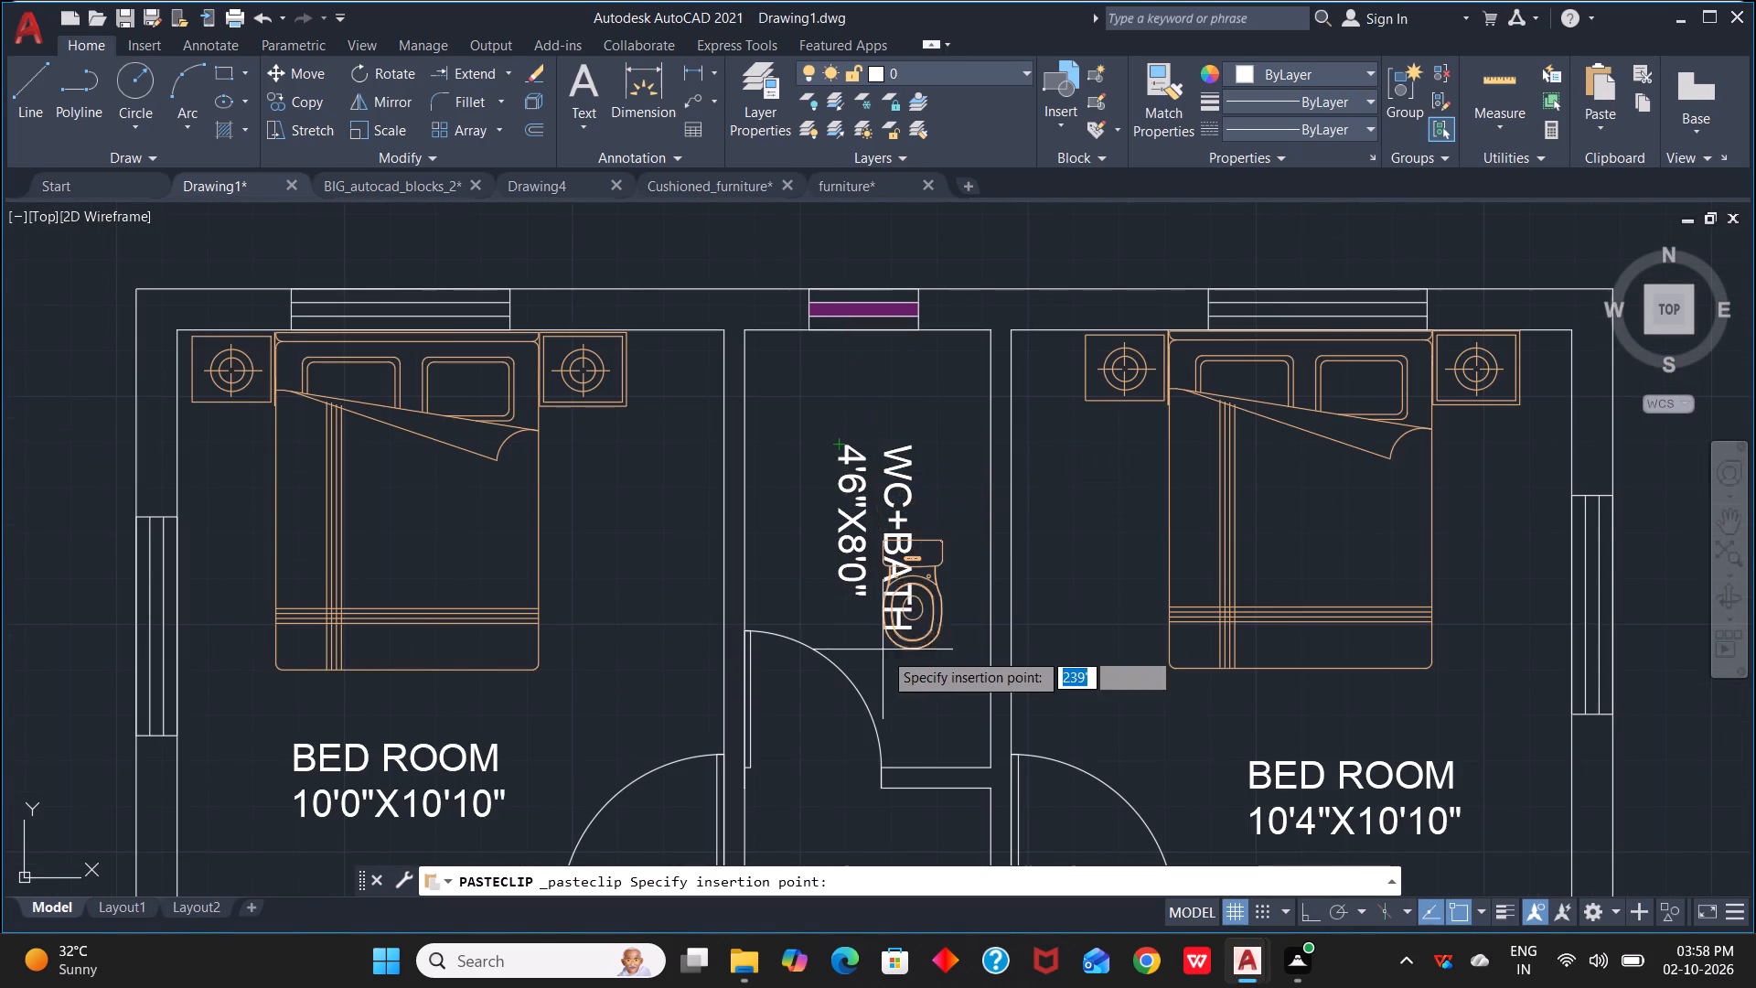
left_click(831, 440)
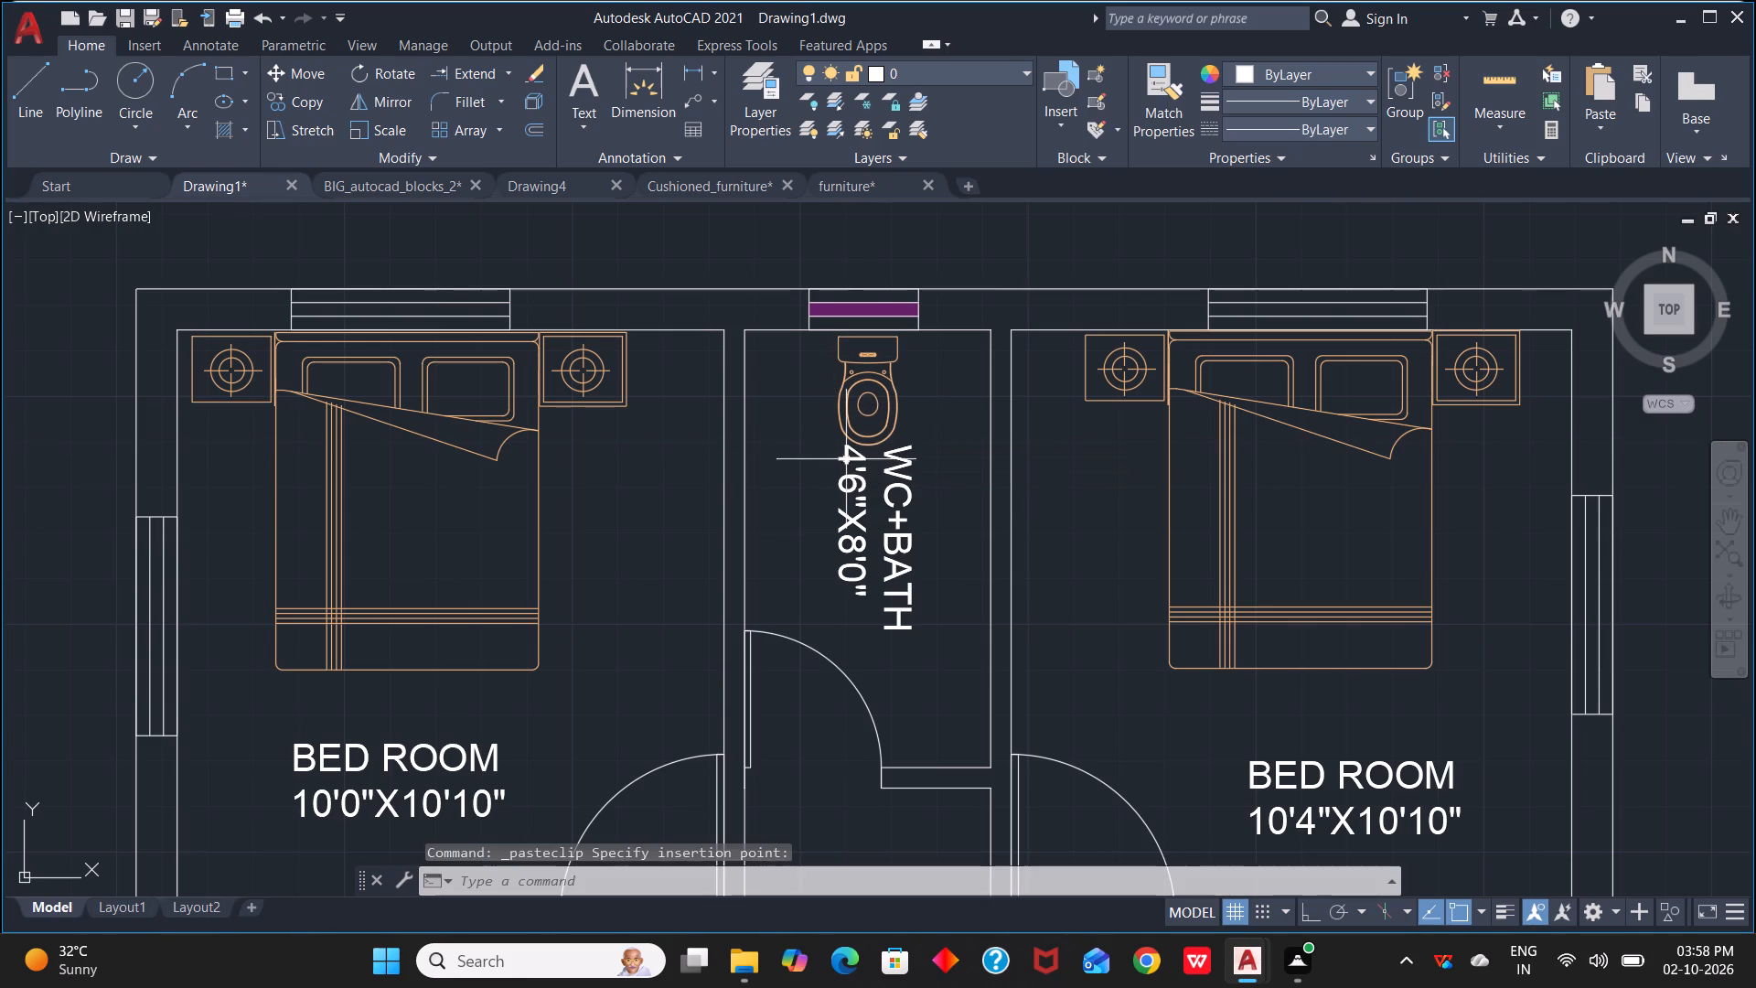
Paste another copy of the toilet into the empty space below the floor plan's lower bedrooms.
scroll(924, 716, "down", 1)
middle_click_drag(925, 730, 918, 712)
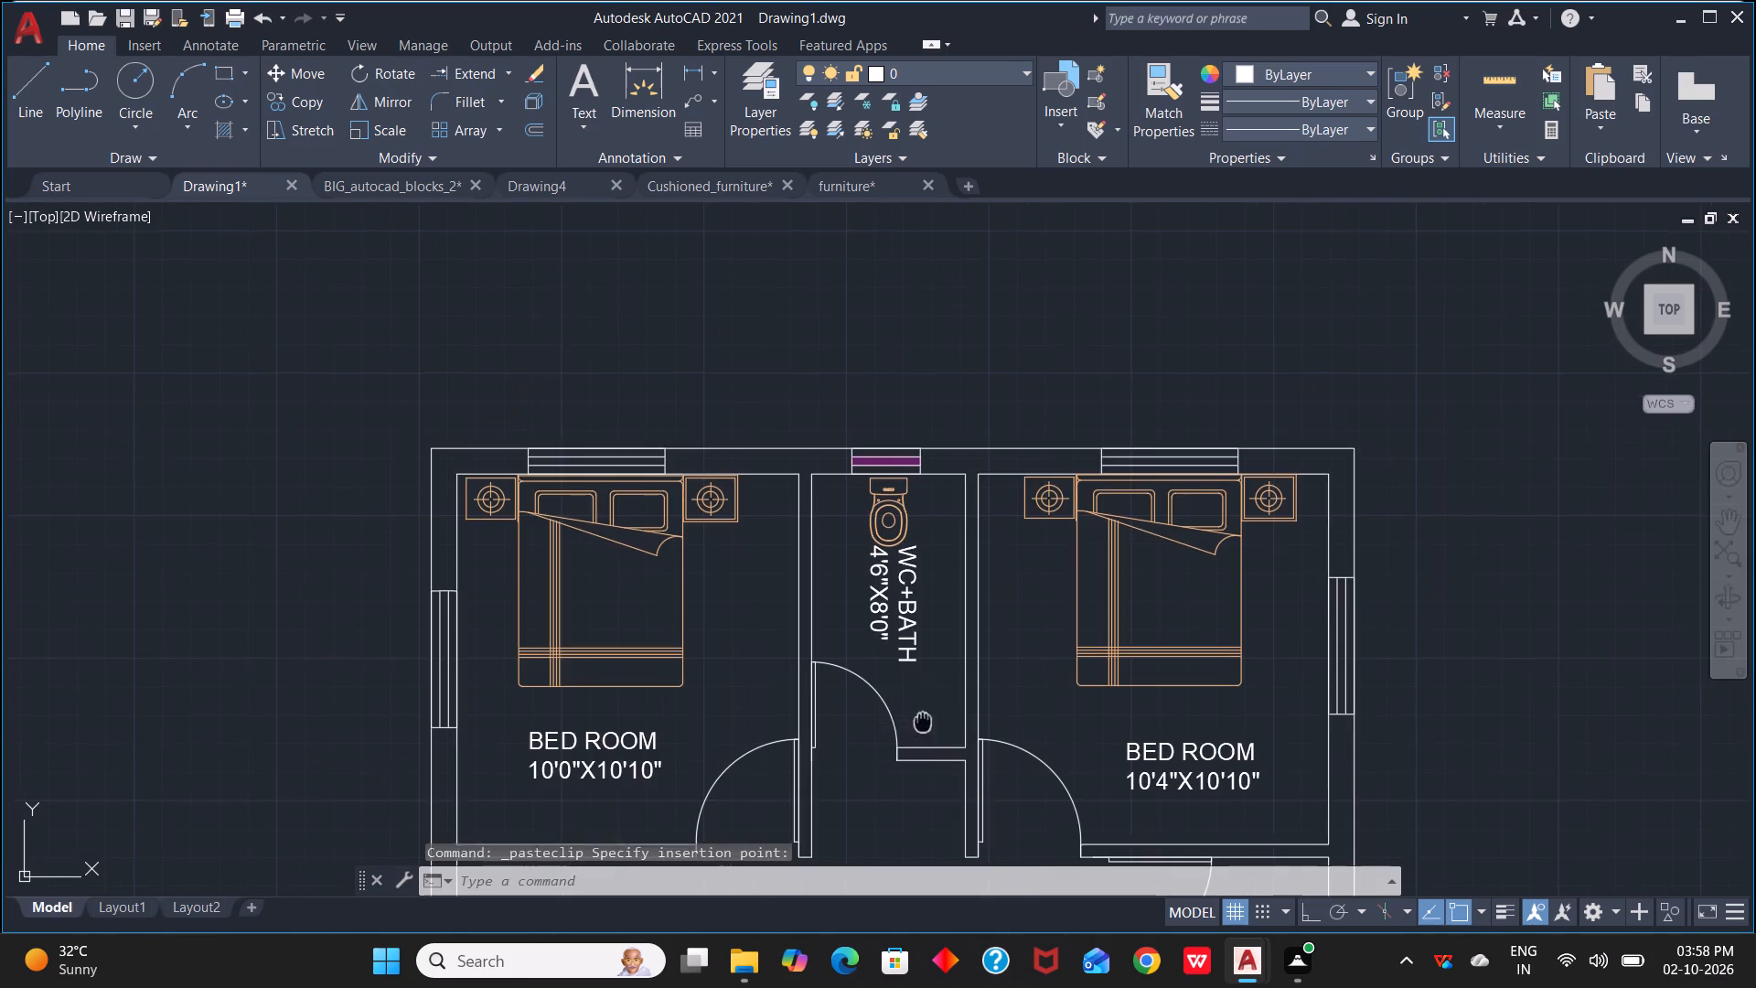
scroll(909, 681, "down", 1)
middle_click_drag(918, 712, 943, 27)
scroll(958, 641, "down", 2)
middle_click_drag(929, 639, 974, 372)
scroll(1001, 564, "up", 1)
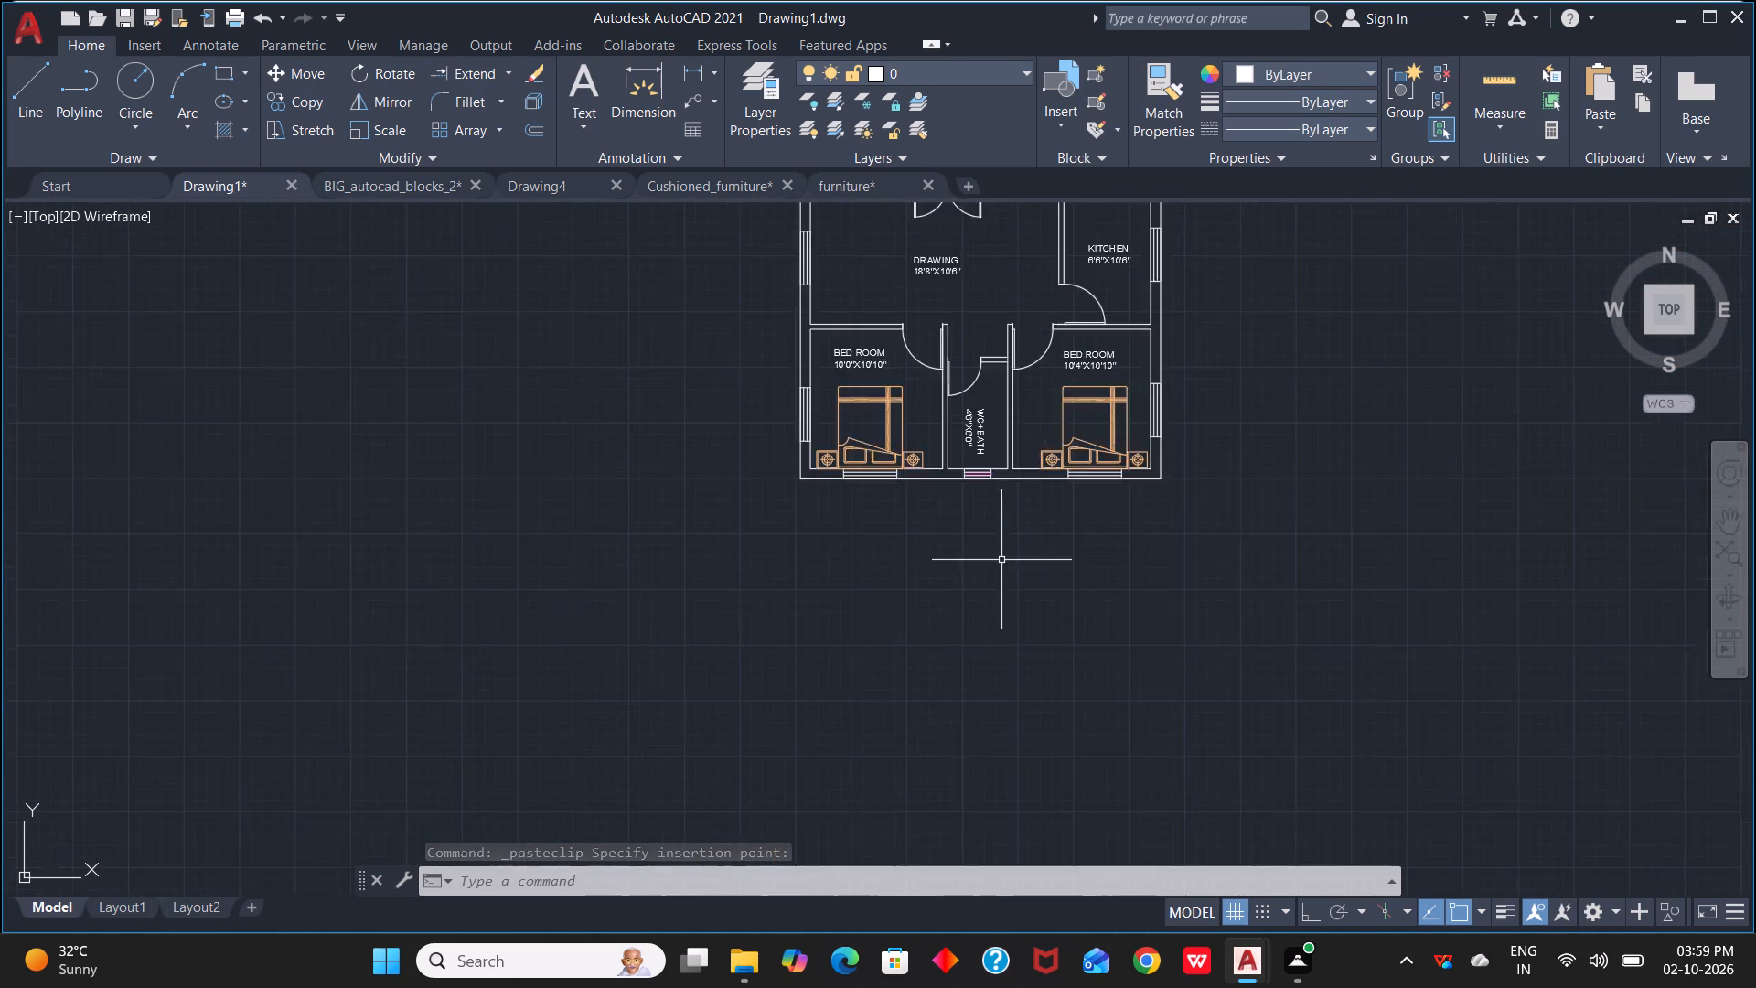
scroll(1001, 556, "up", 1)
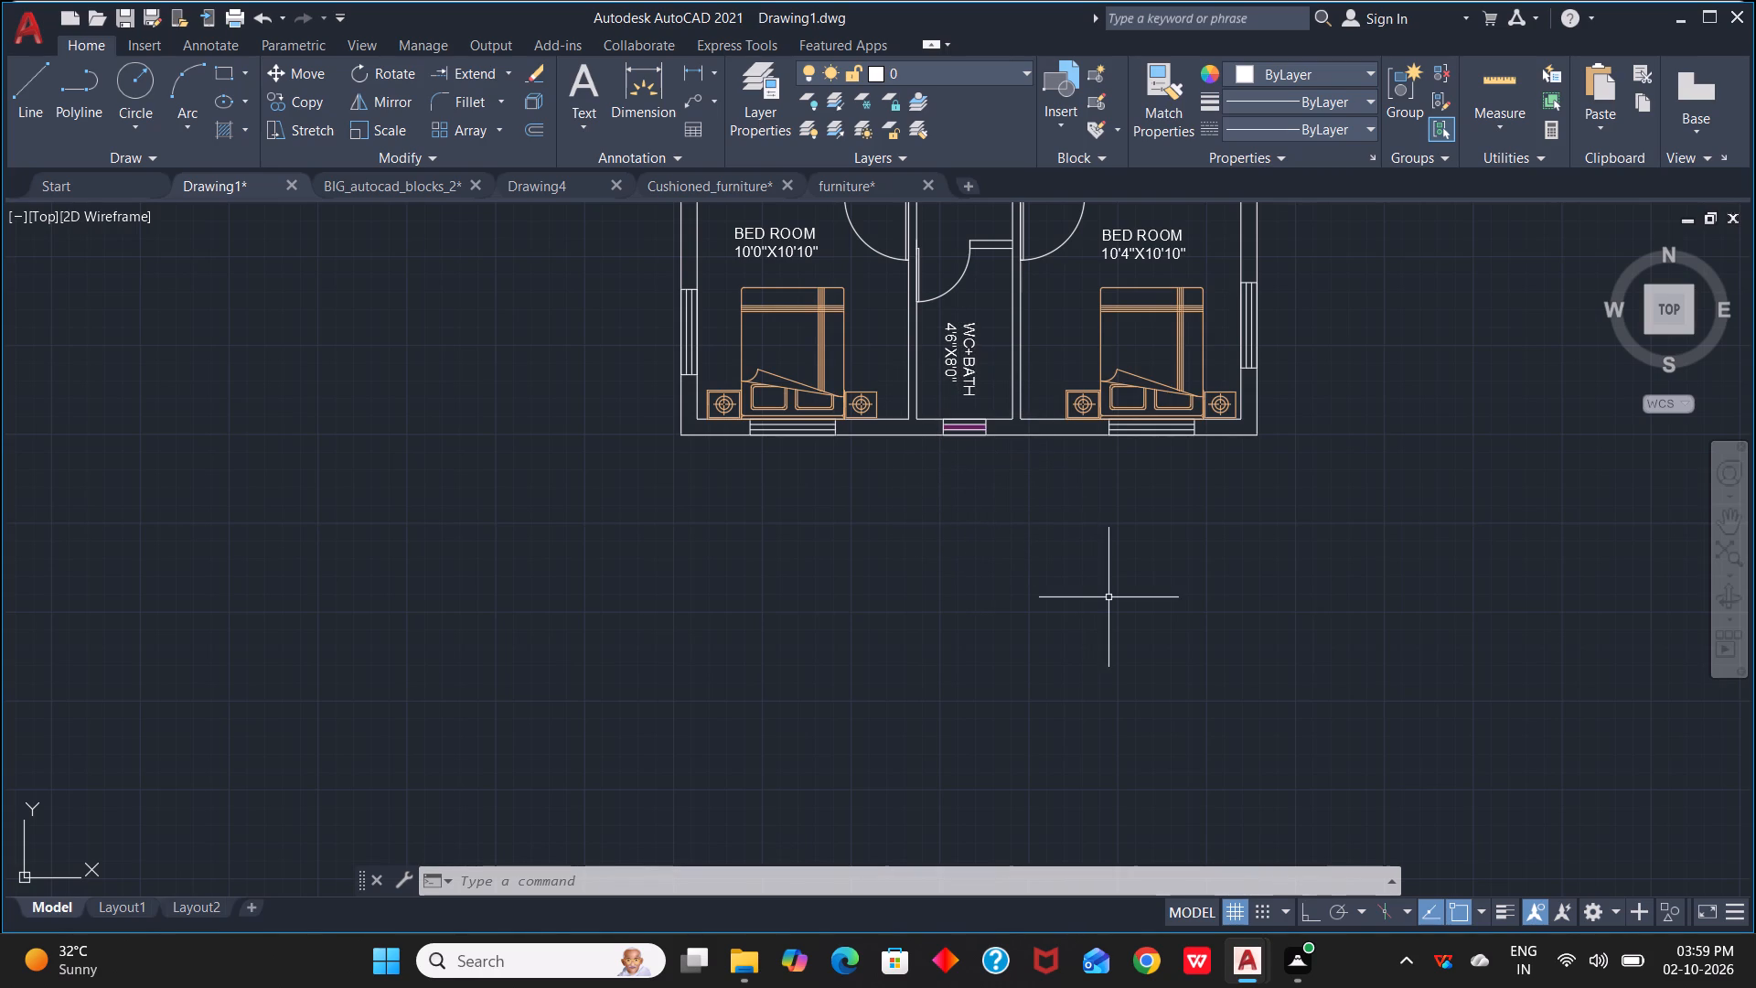
key("ctrl+v")
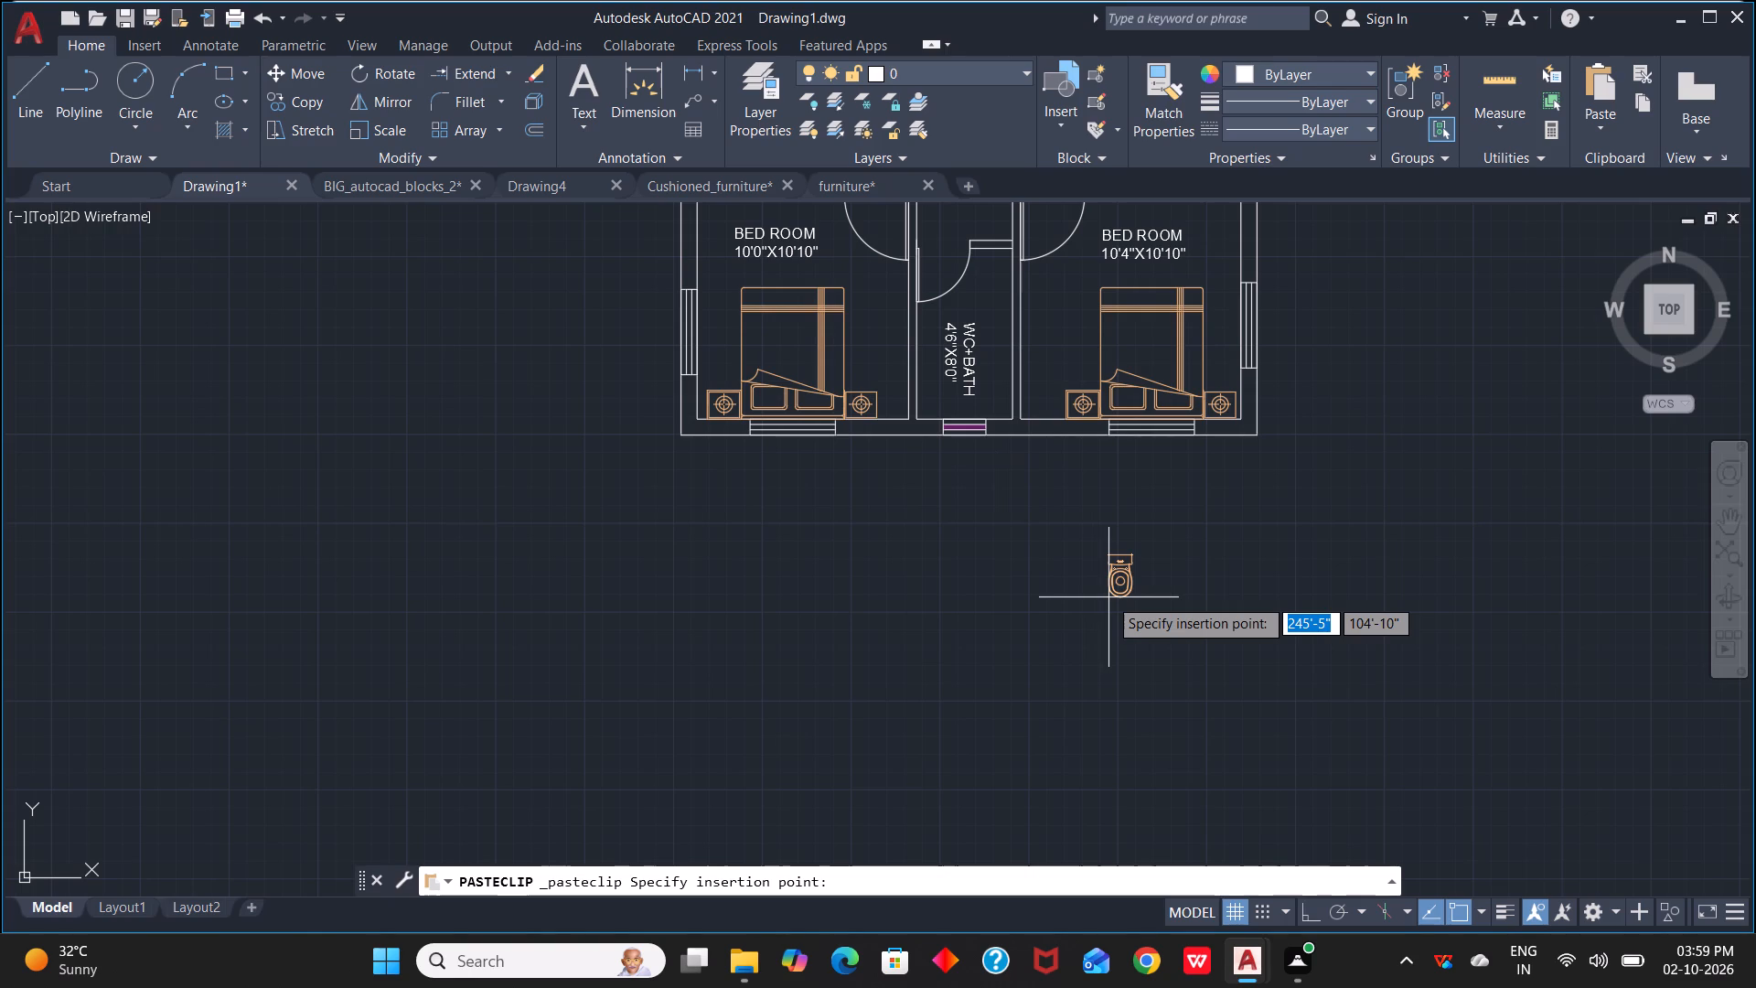
left_click(1116, 612)
Select all the linework of the toilet below the plan and, with Ortho on, stretch its cistern arc straight down by the centre grip.
left_click(1091, 562)
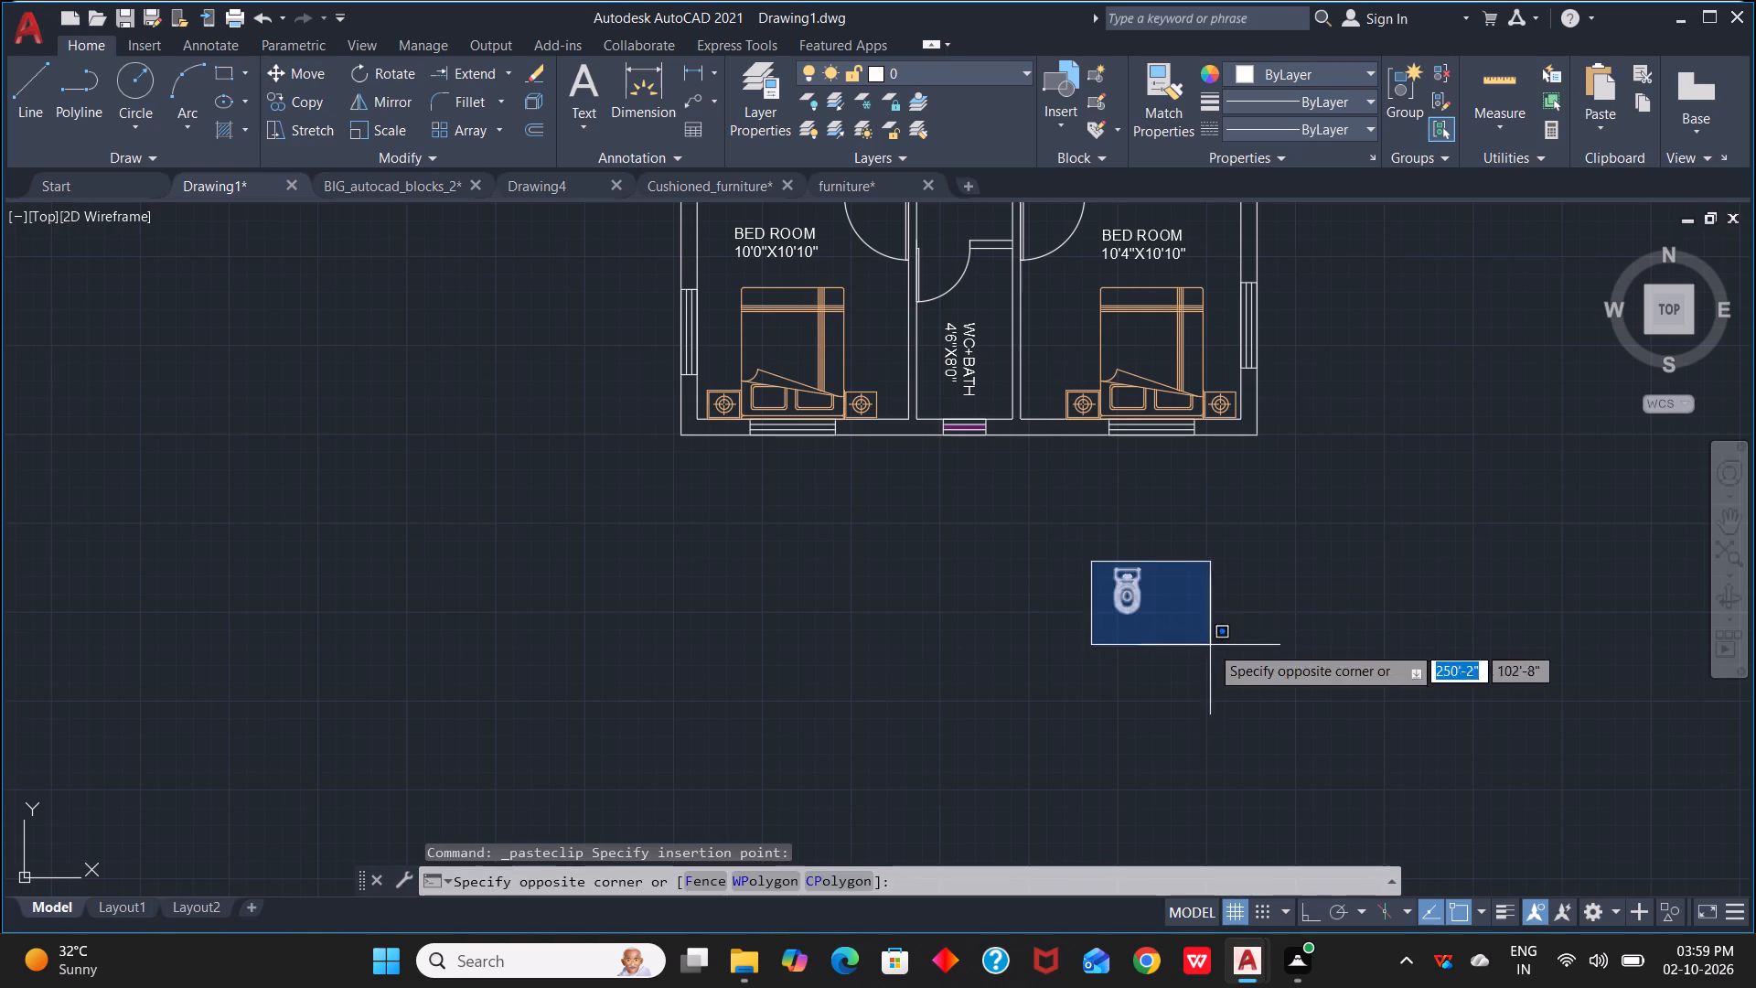
left_click(1210, 645)
left_click_drag(1130, 475, 1129, 552)
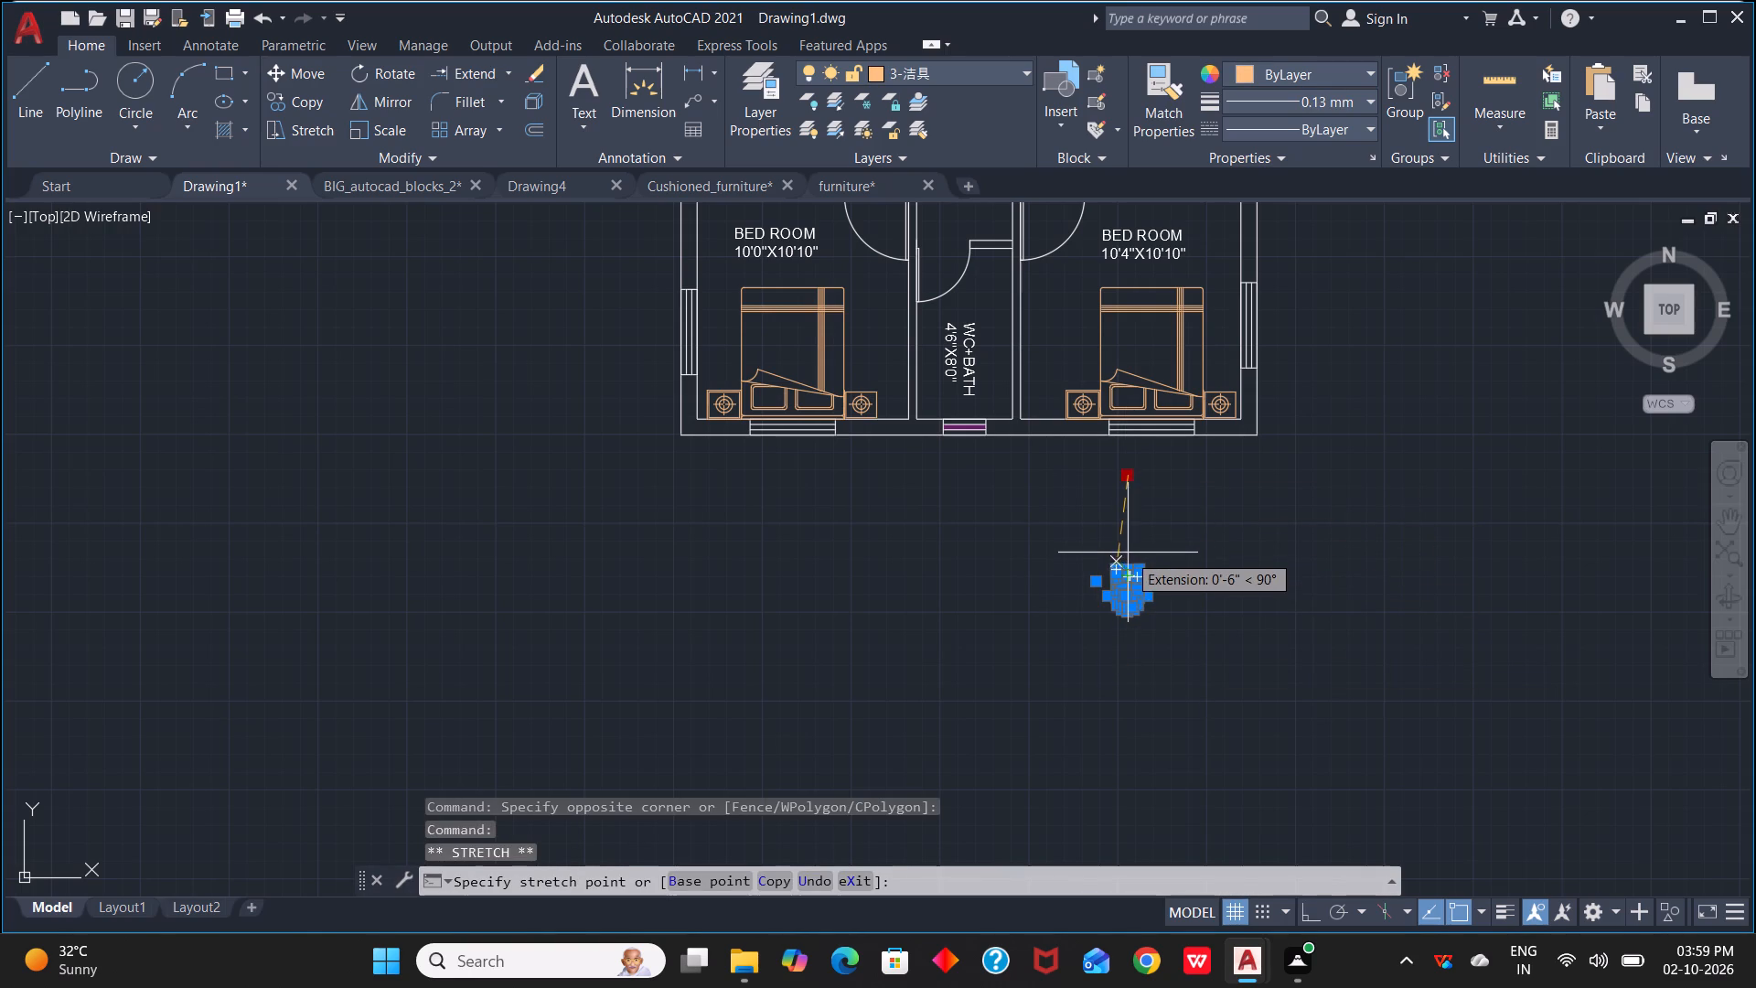
left_click_drag(1129, 552, 1143, 552)
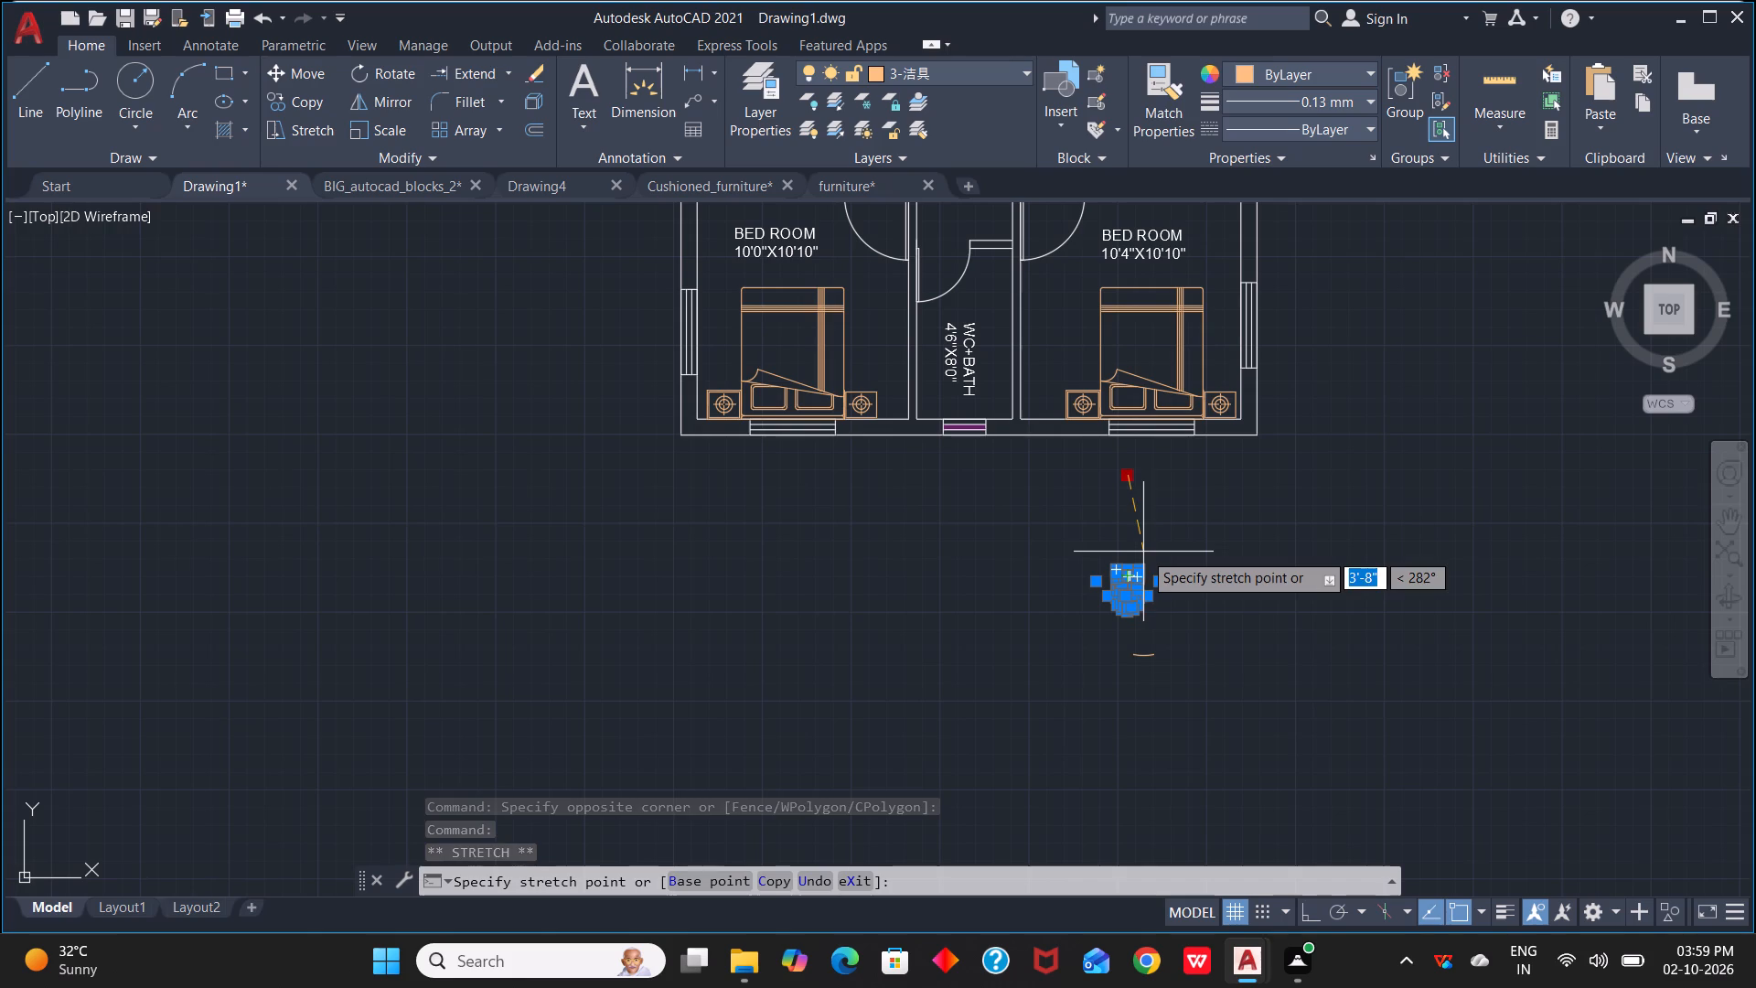
left_click_drag(1143, 552, 1138, 538)
key("F8")
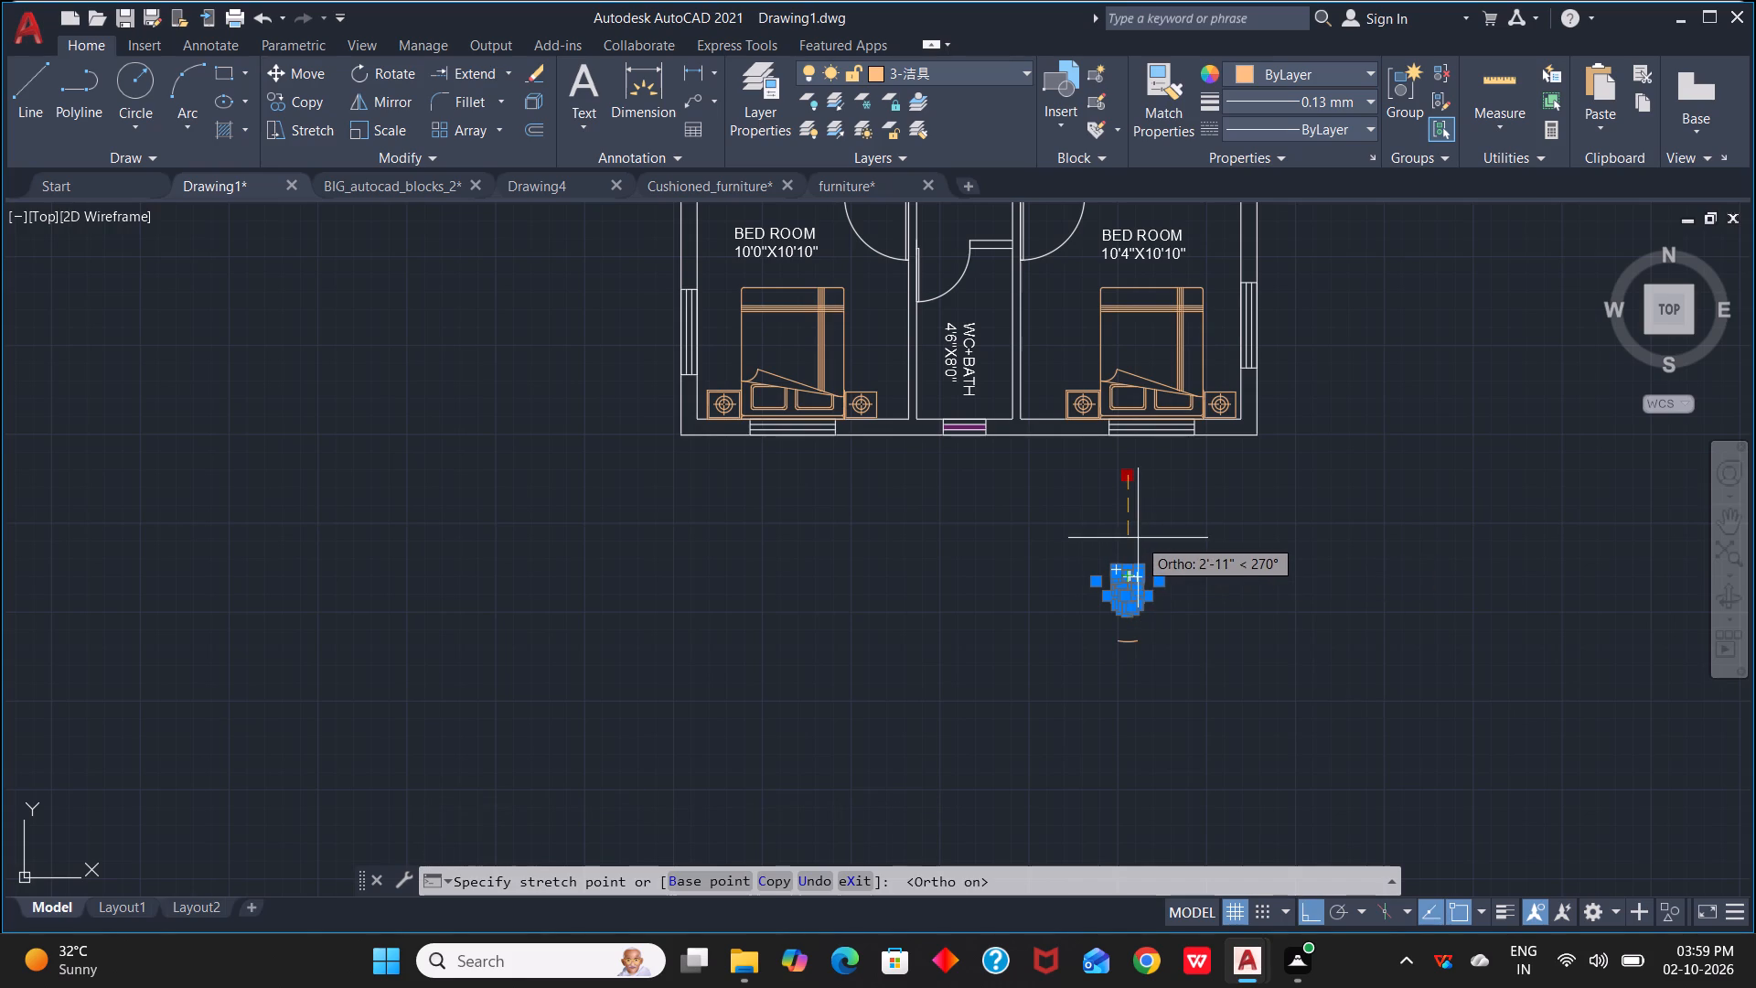
left_click_drag(1138, 538, 1129, 557)
left_click(1129, 557)
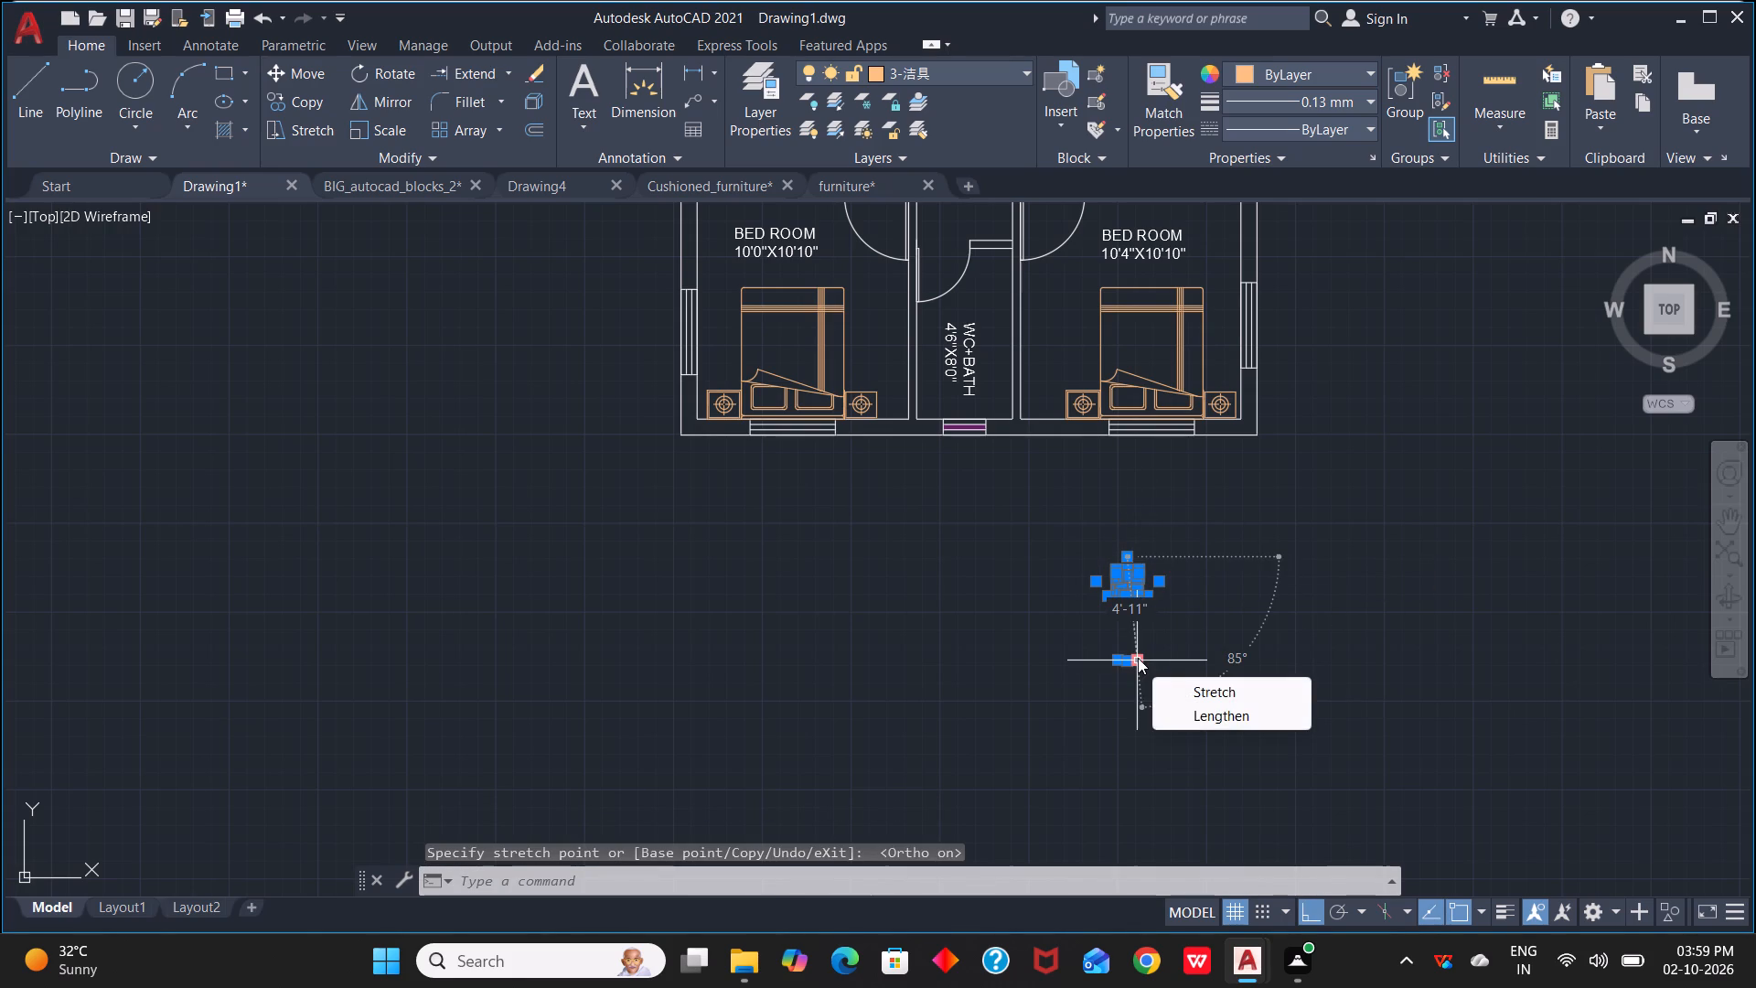
Group all the selected linework of the toilet below the plan.
type("G")
key("space")
scroll(1137, 575, "up", 4)
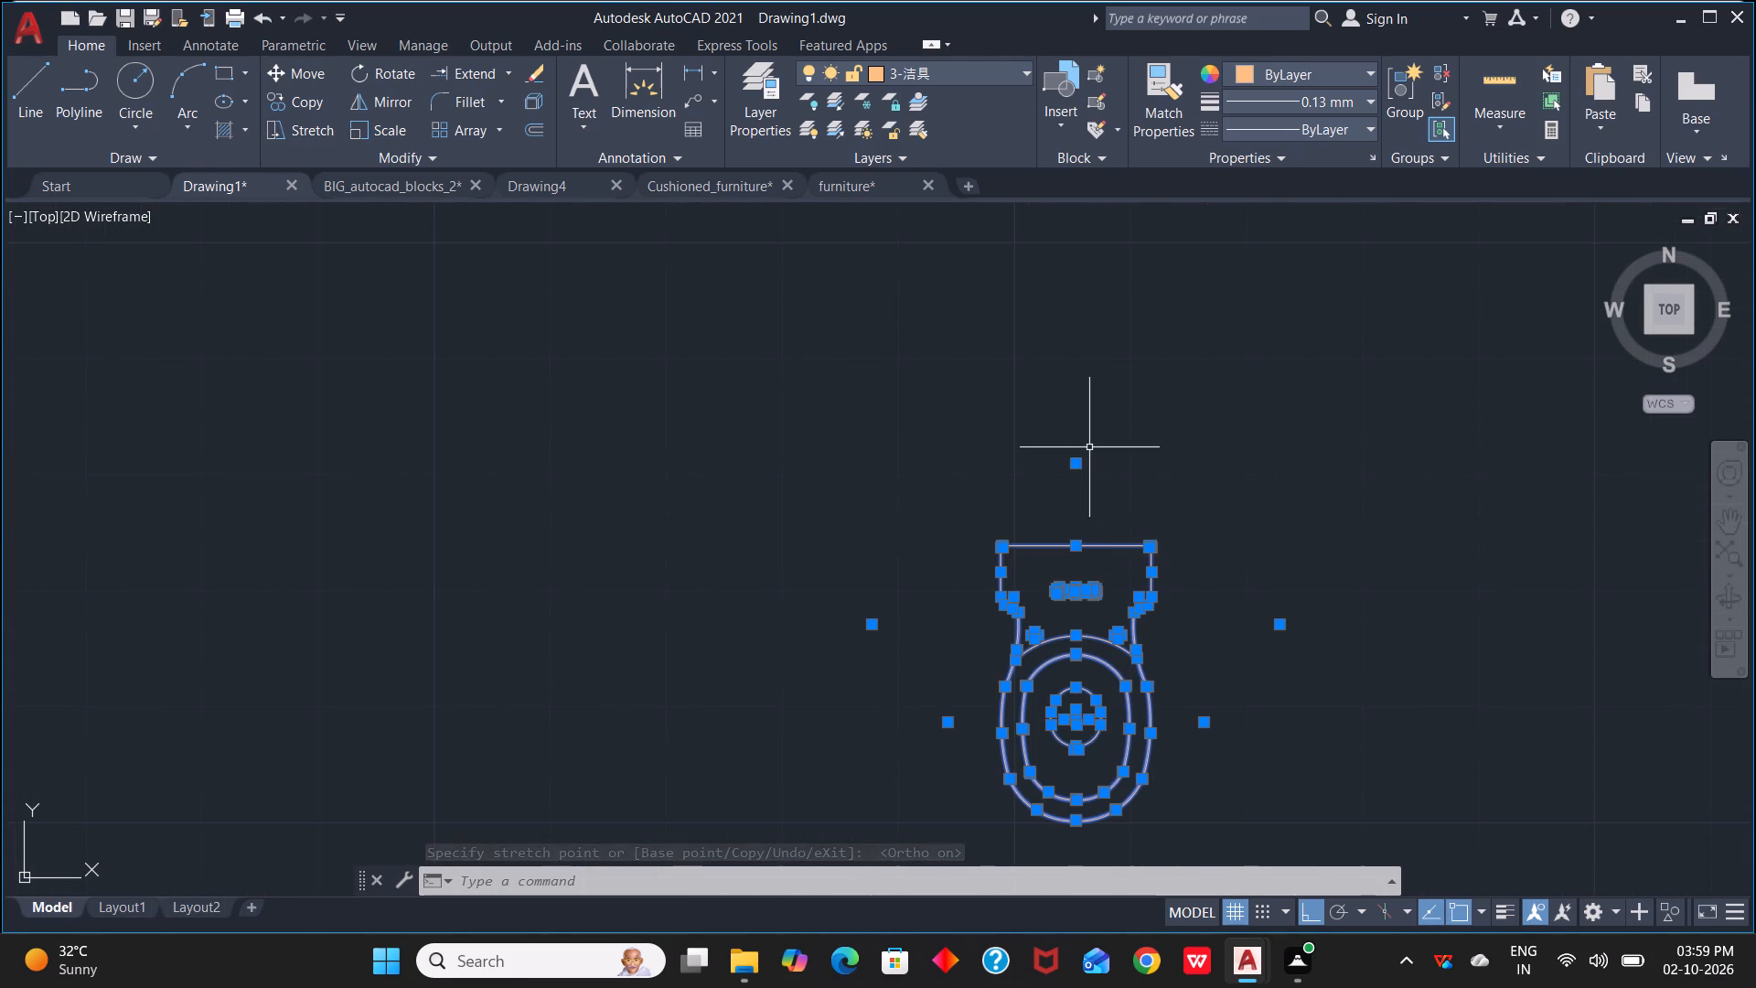
left_click_drag(1080, 463, 1048, 446)
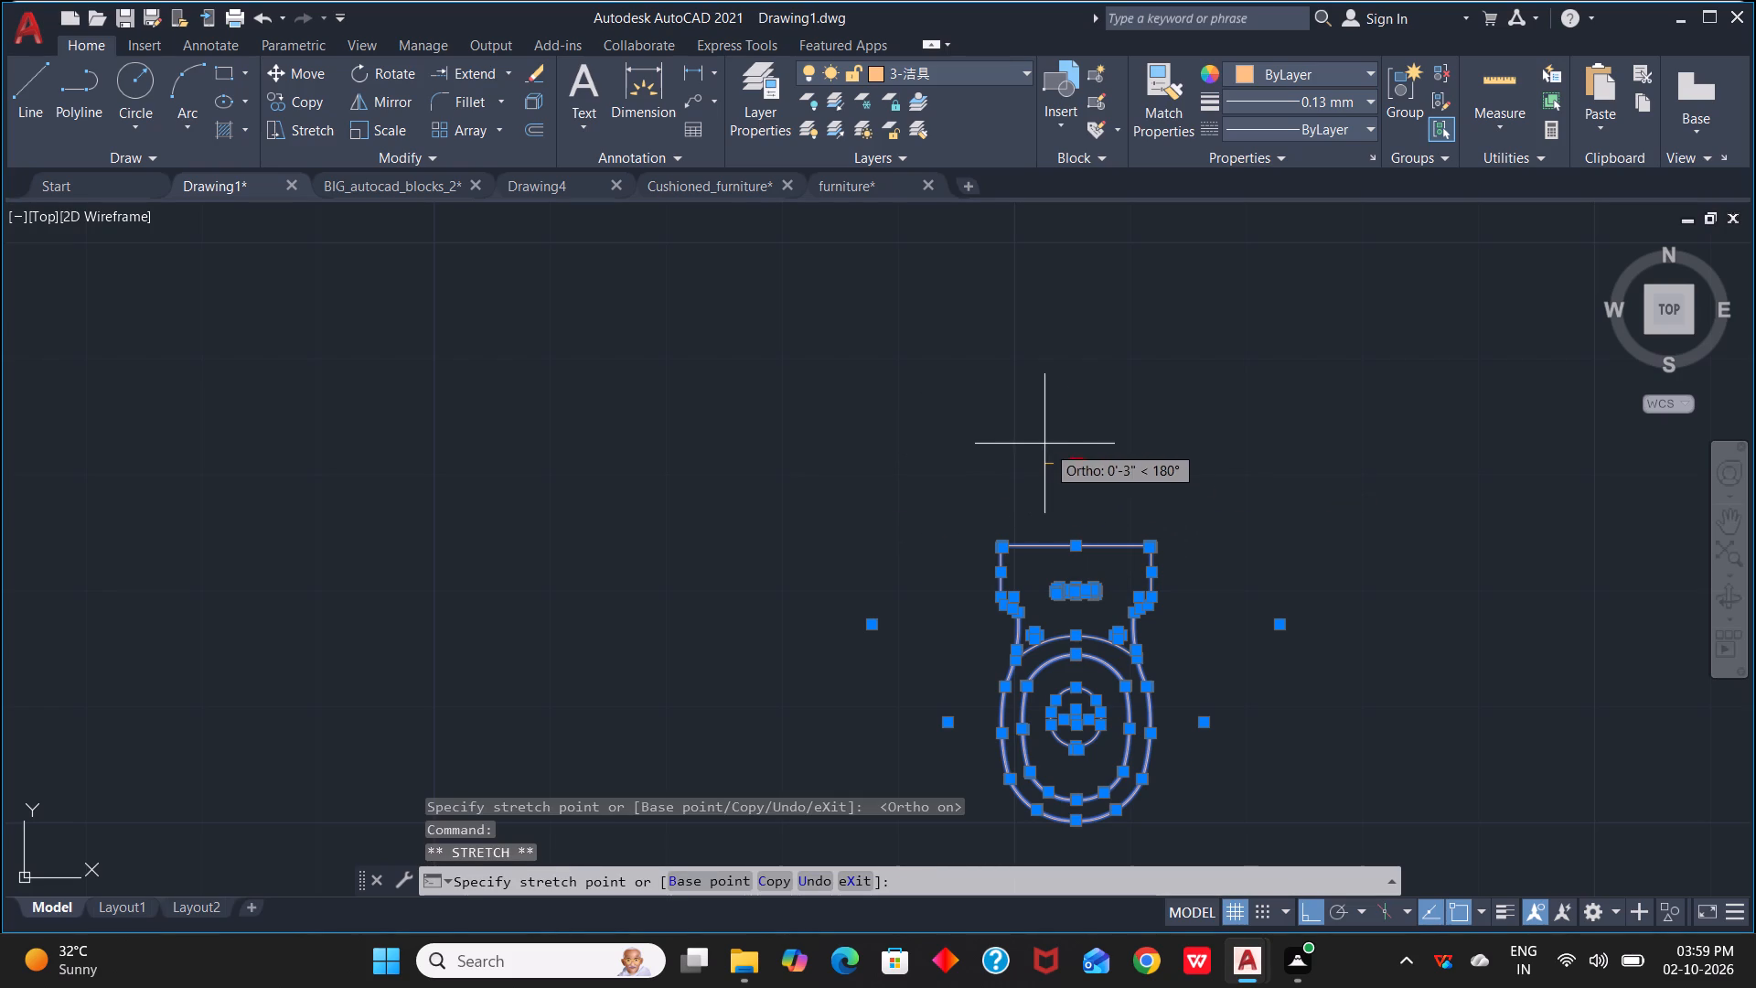
left_click_drag(1048, 446, 1066, 457)
key("Escape")
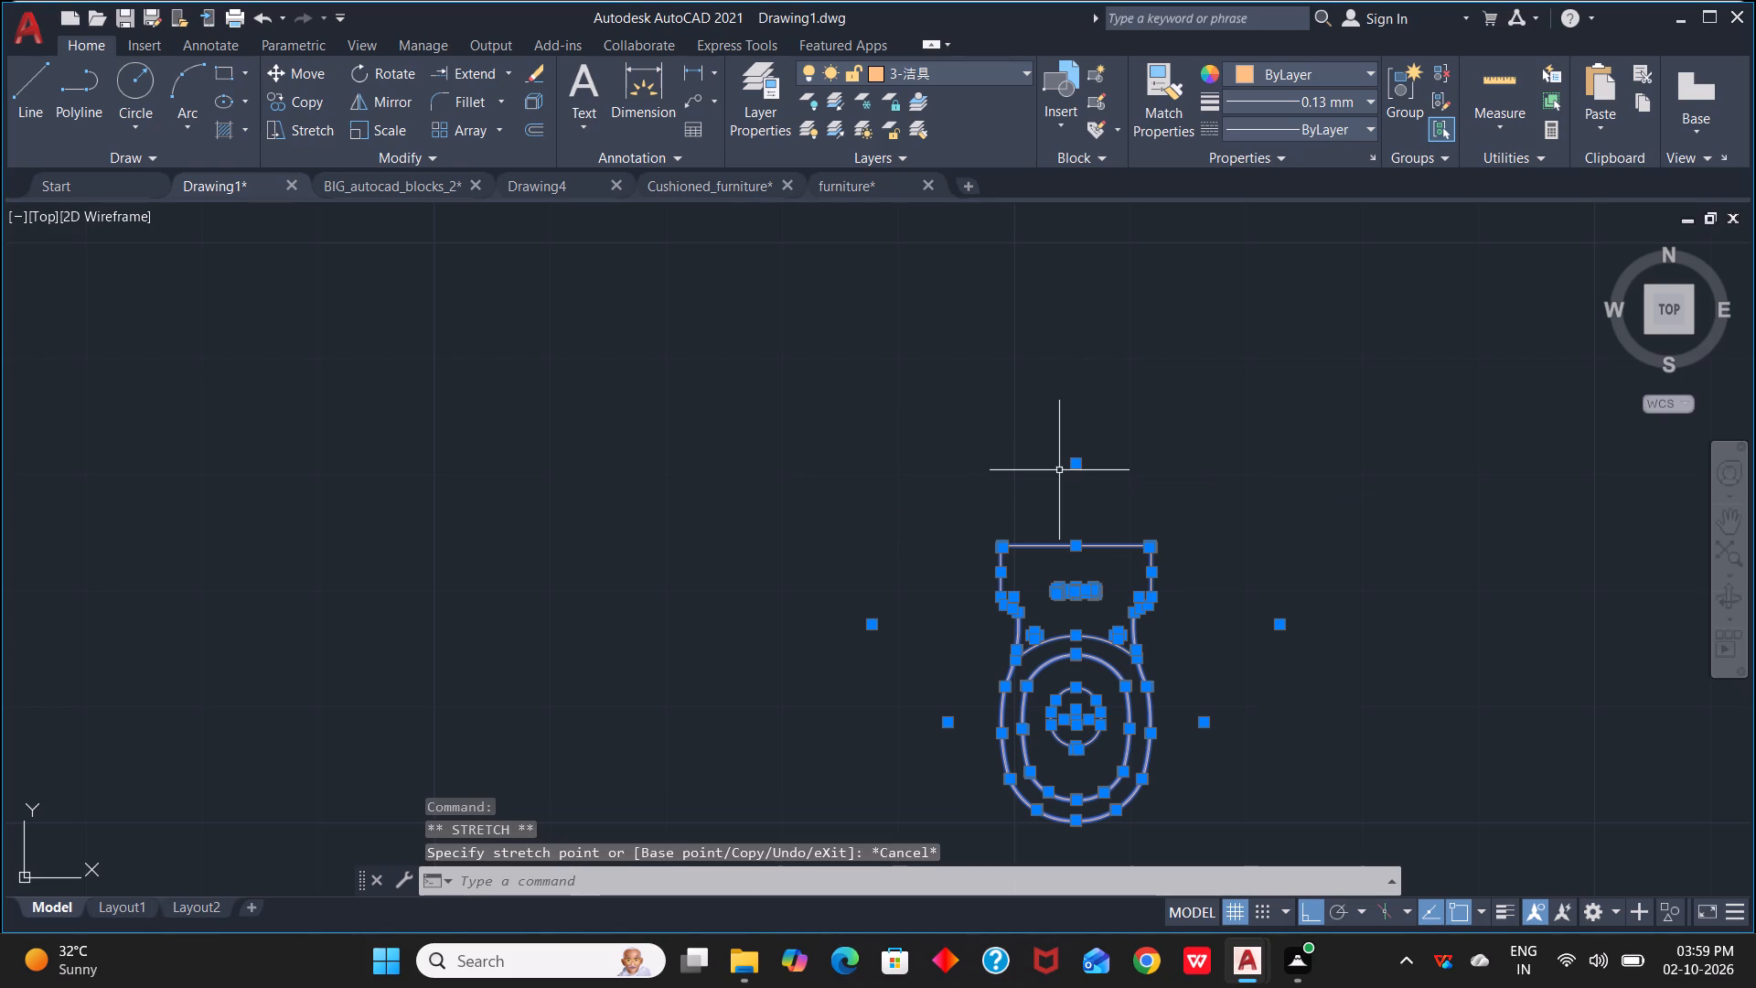
key("g")
key("space")
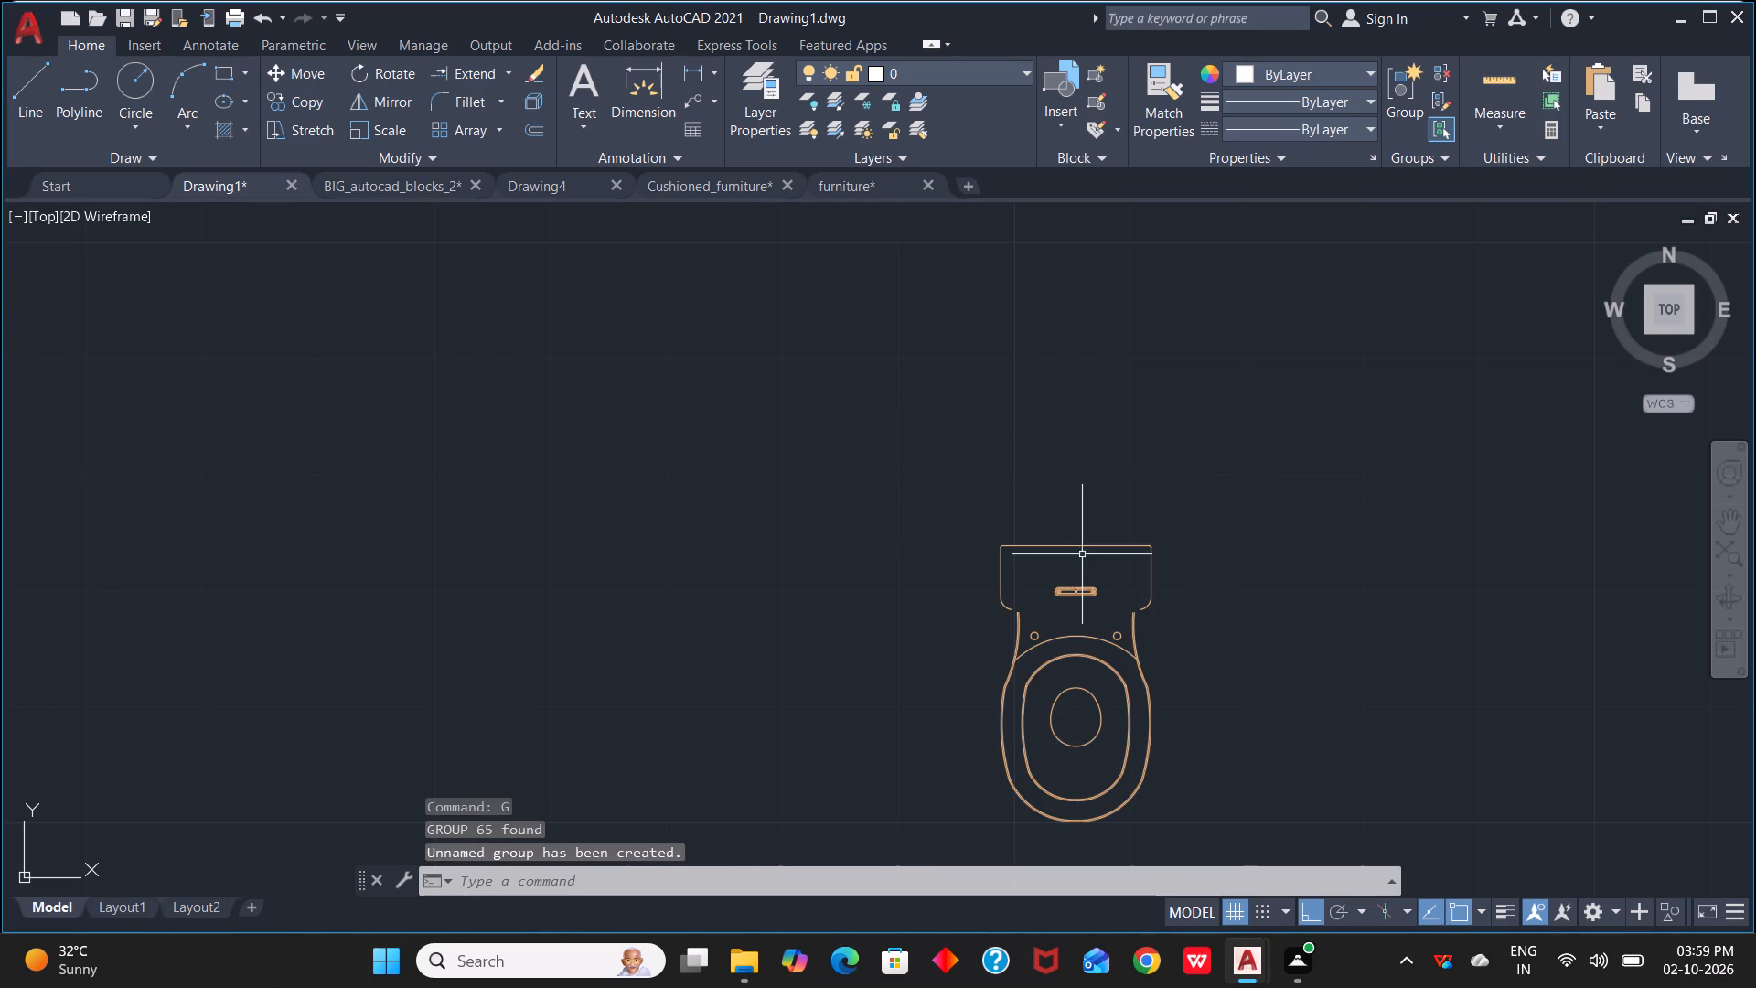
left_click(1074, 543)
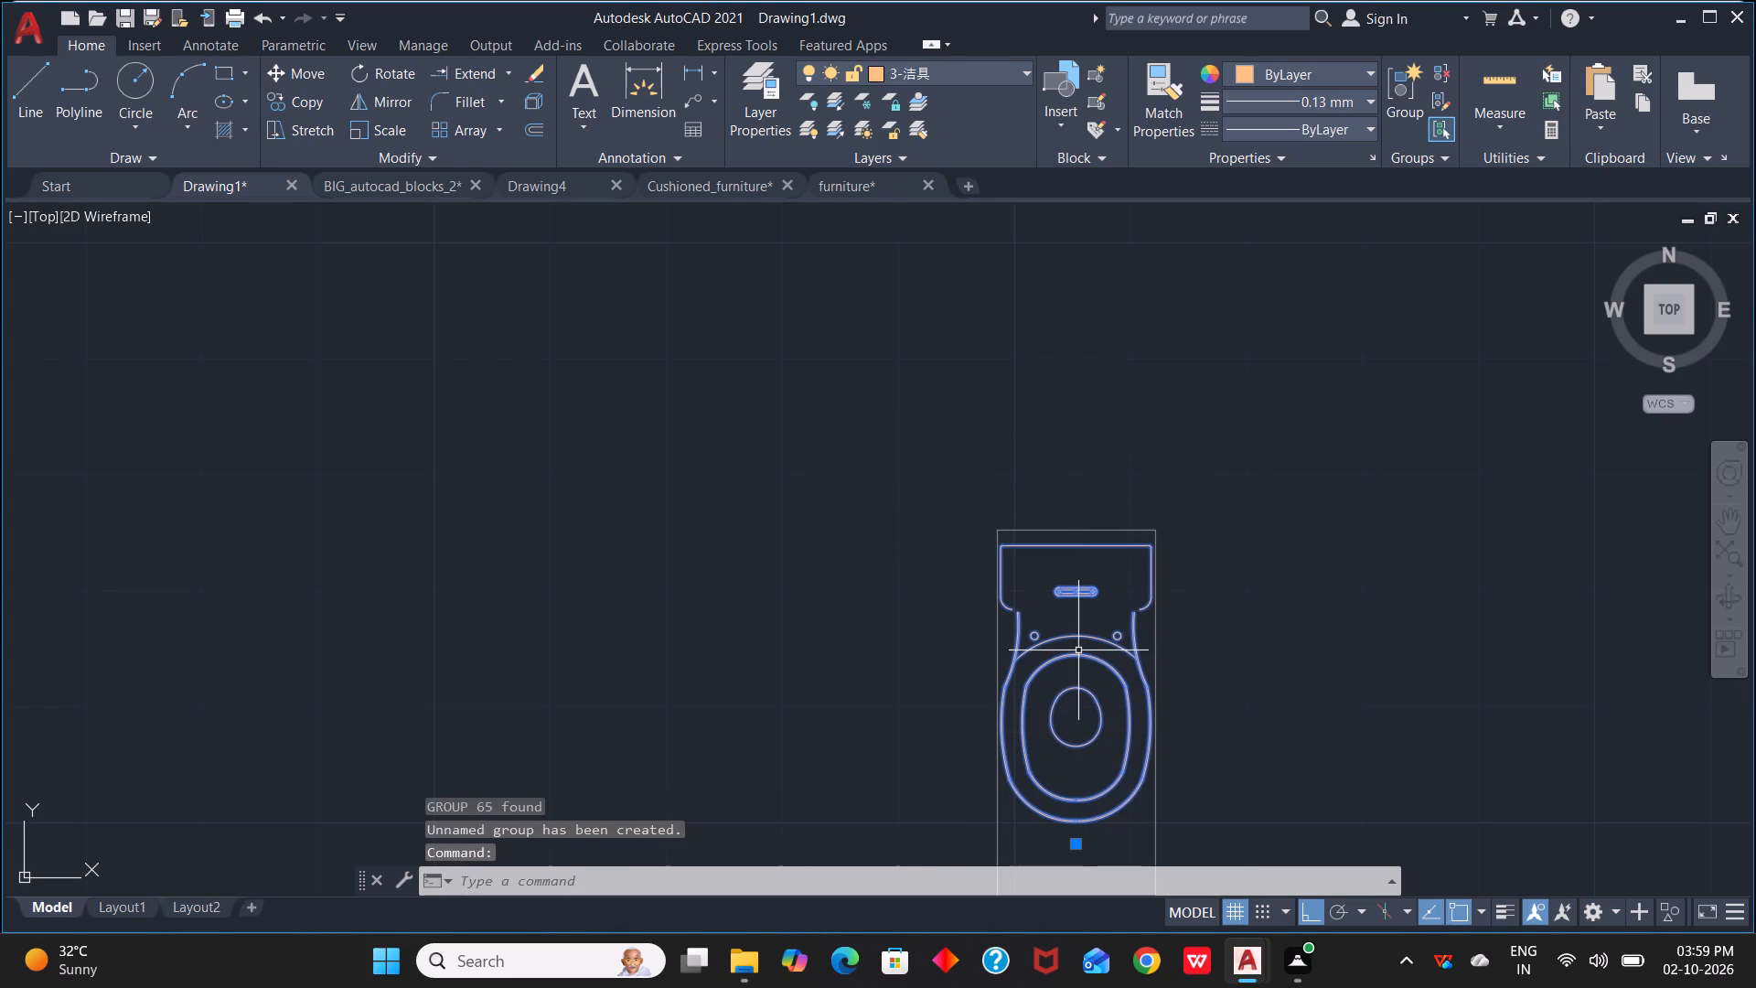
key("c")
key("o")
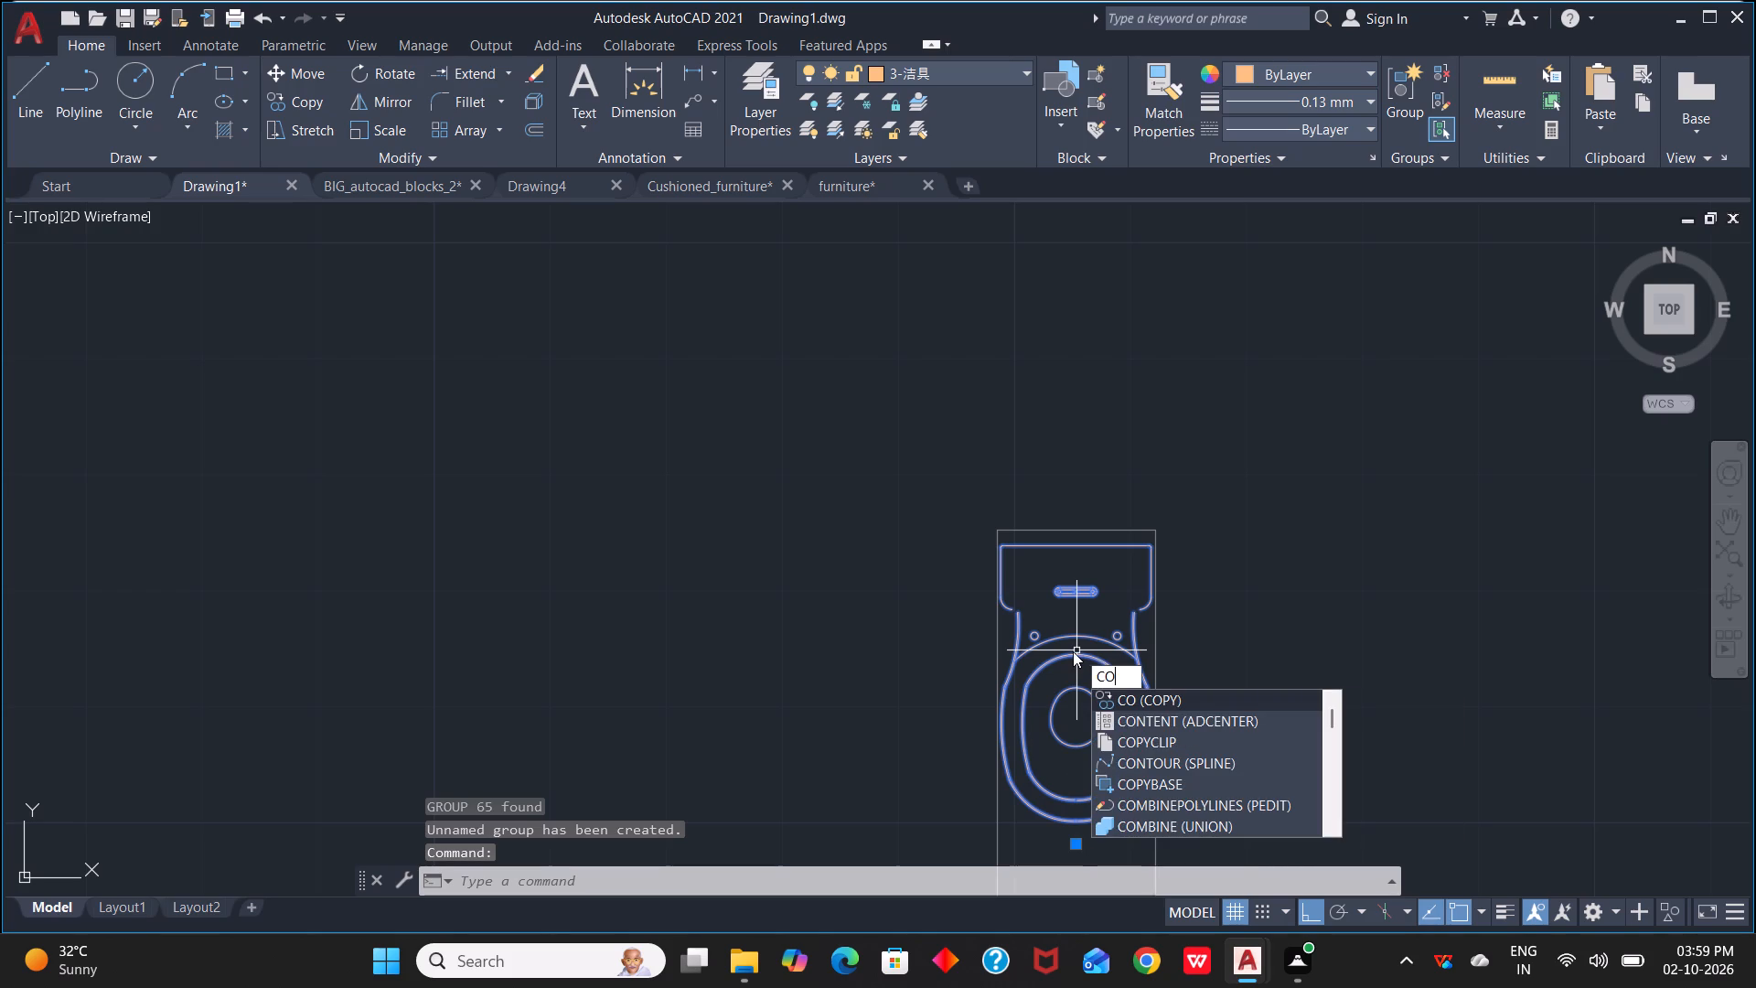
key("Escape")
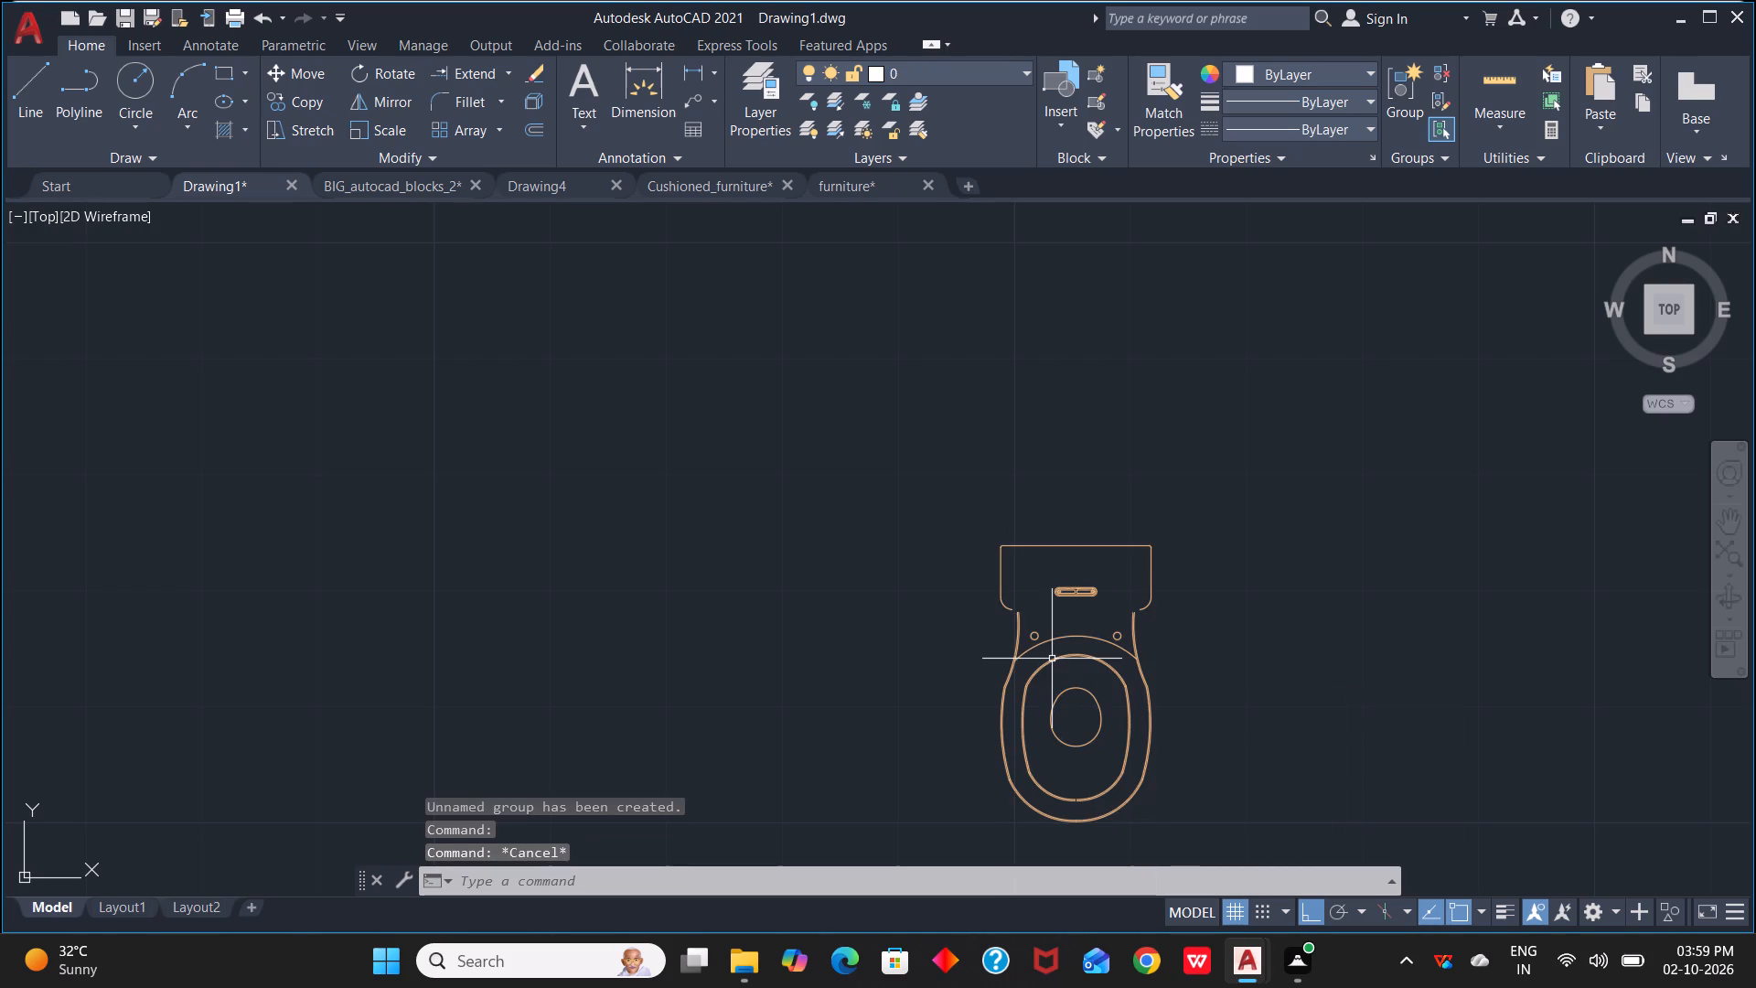
Rotate the grouped toilet 180° about a point near the middle of its cistern's back edge.
key("r")
type("O")
key("space")
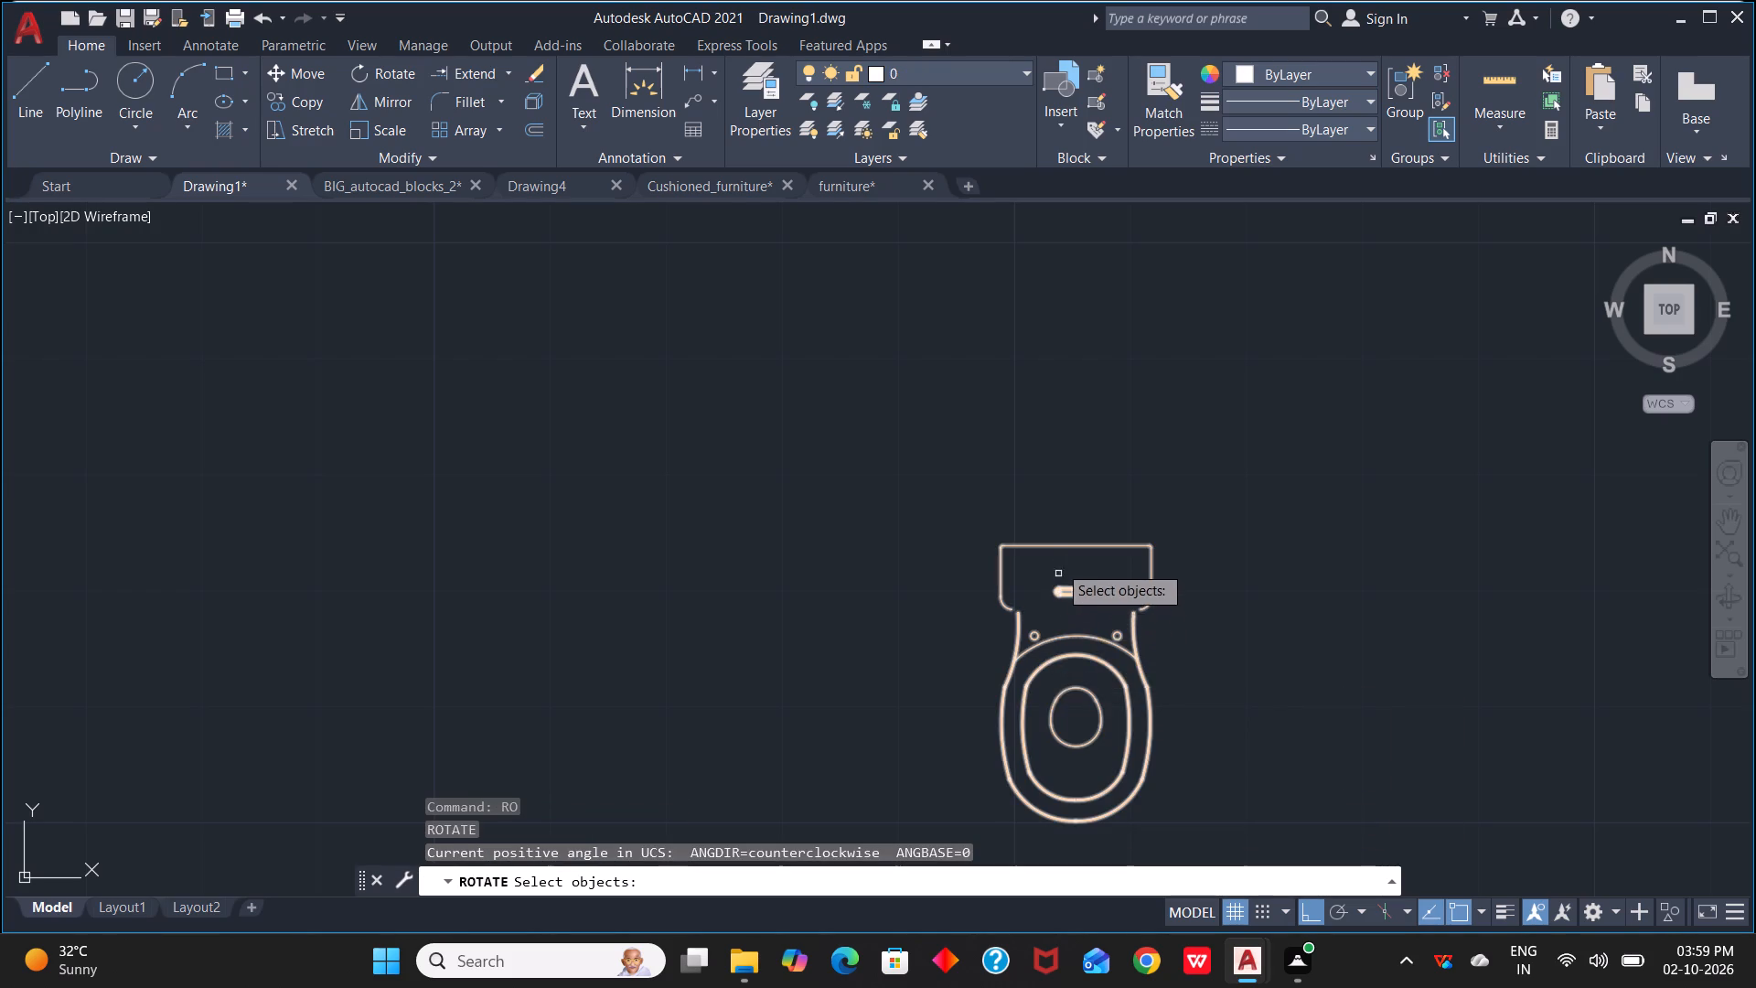
left_click(1073, 543)
key("space")
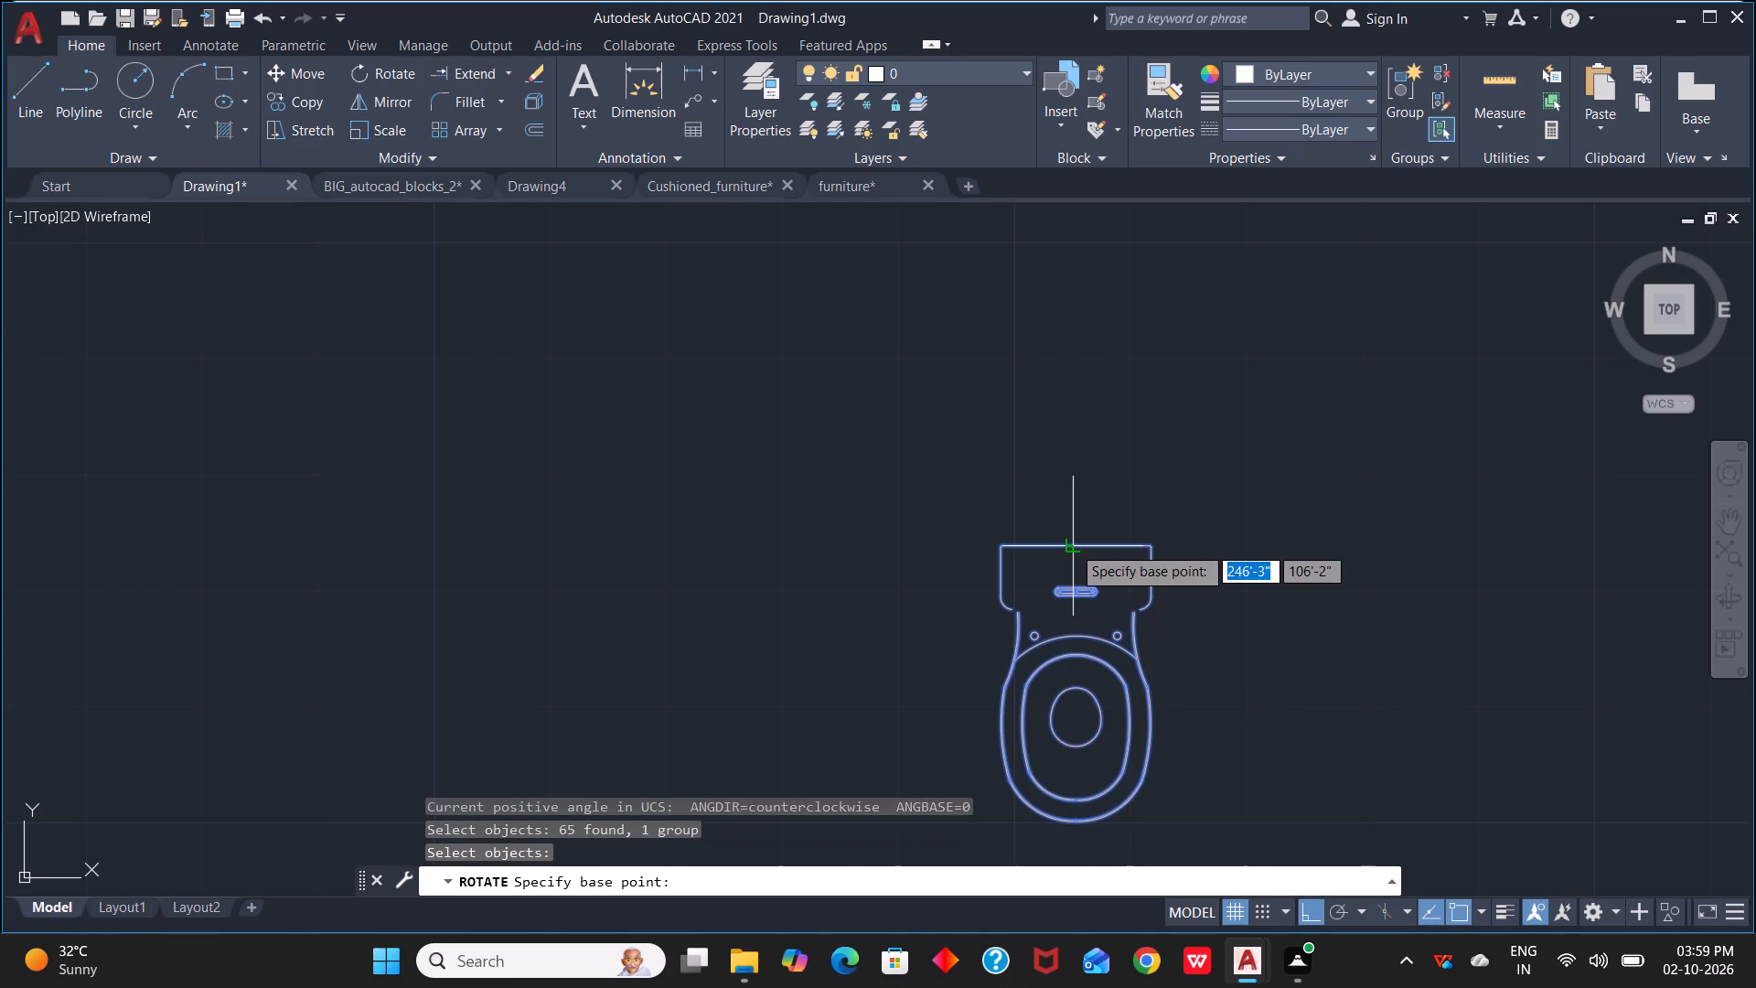
left_click(1072, 545)
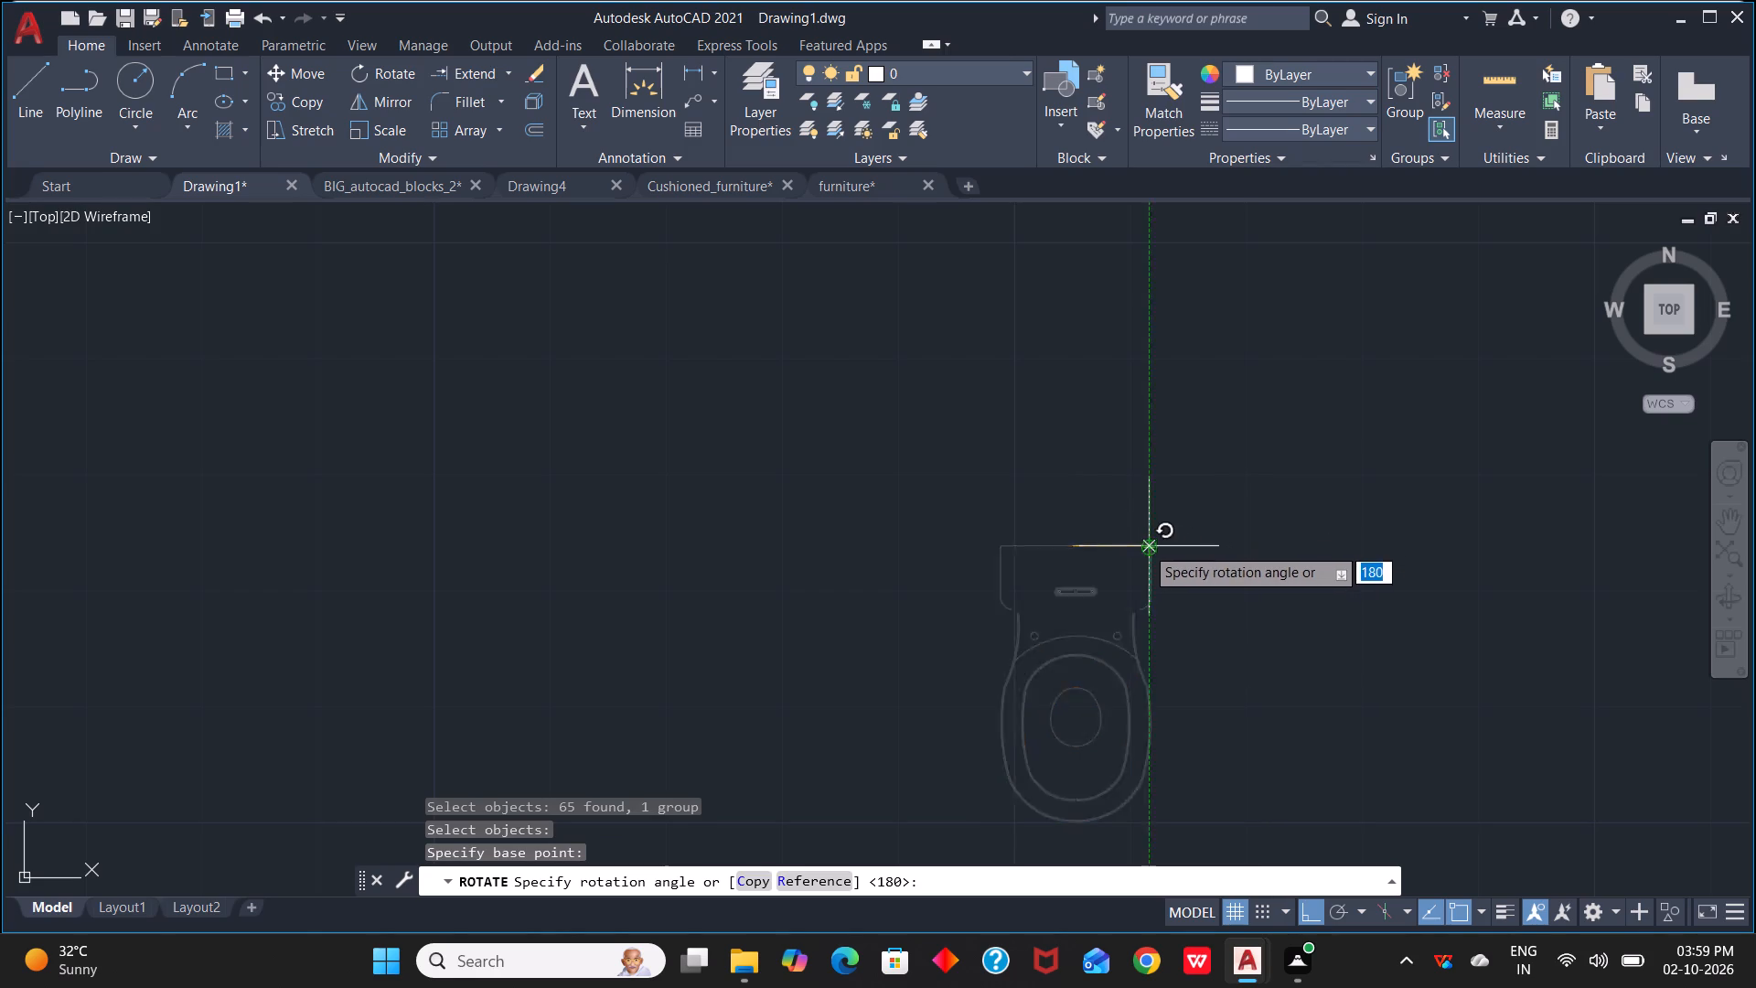
left_click(882, 561)
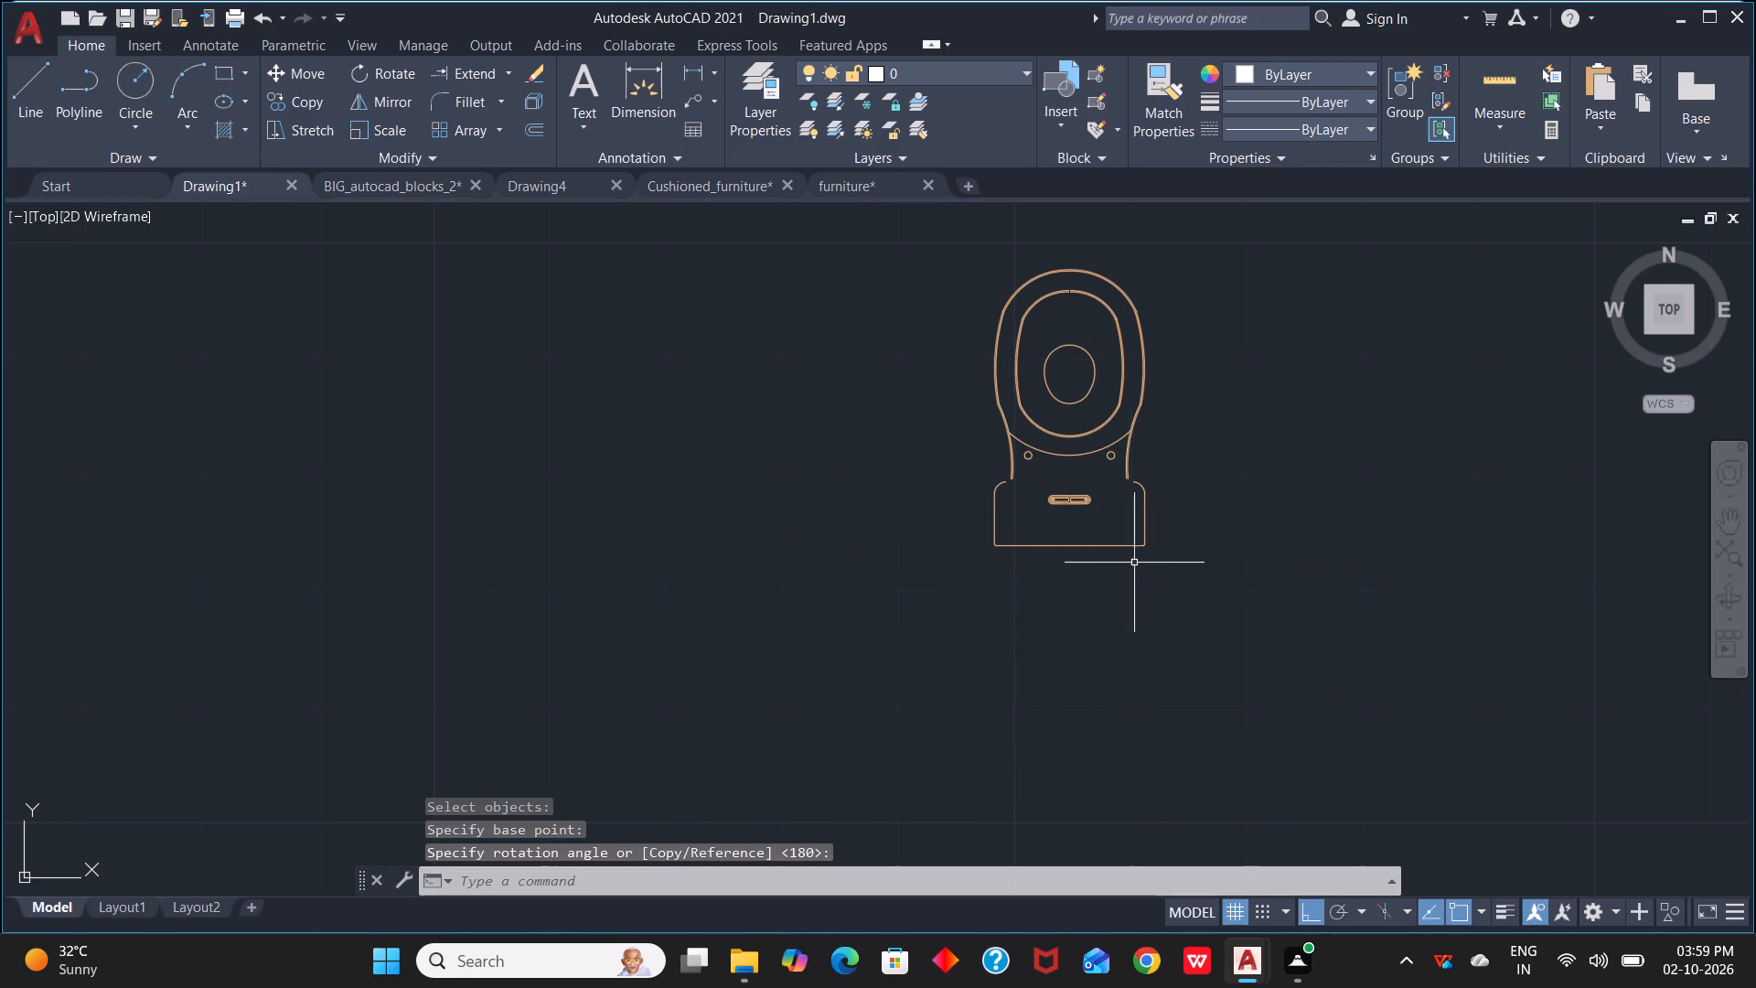
Copy the rotated toilet by its cistern's back edge into the lower WC+BATH, placing it against the window wall with Ortho off.
key("c")
type("O")
key("space")
left_click(1089, 542)
key("space")
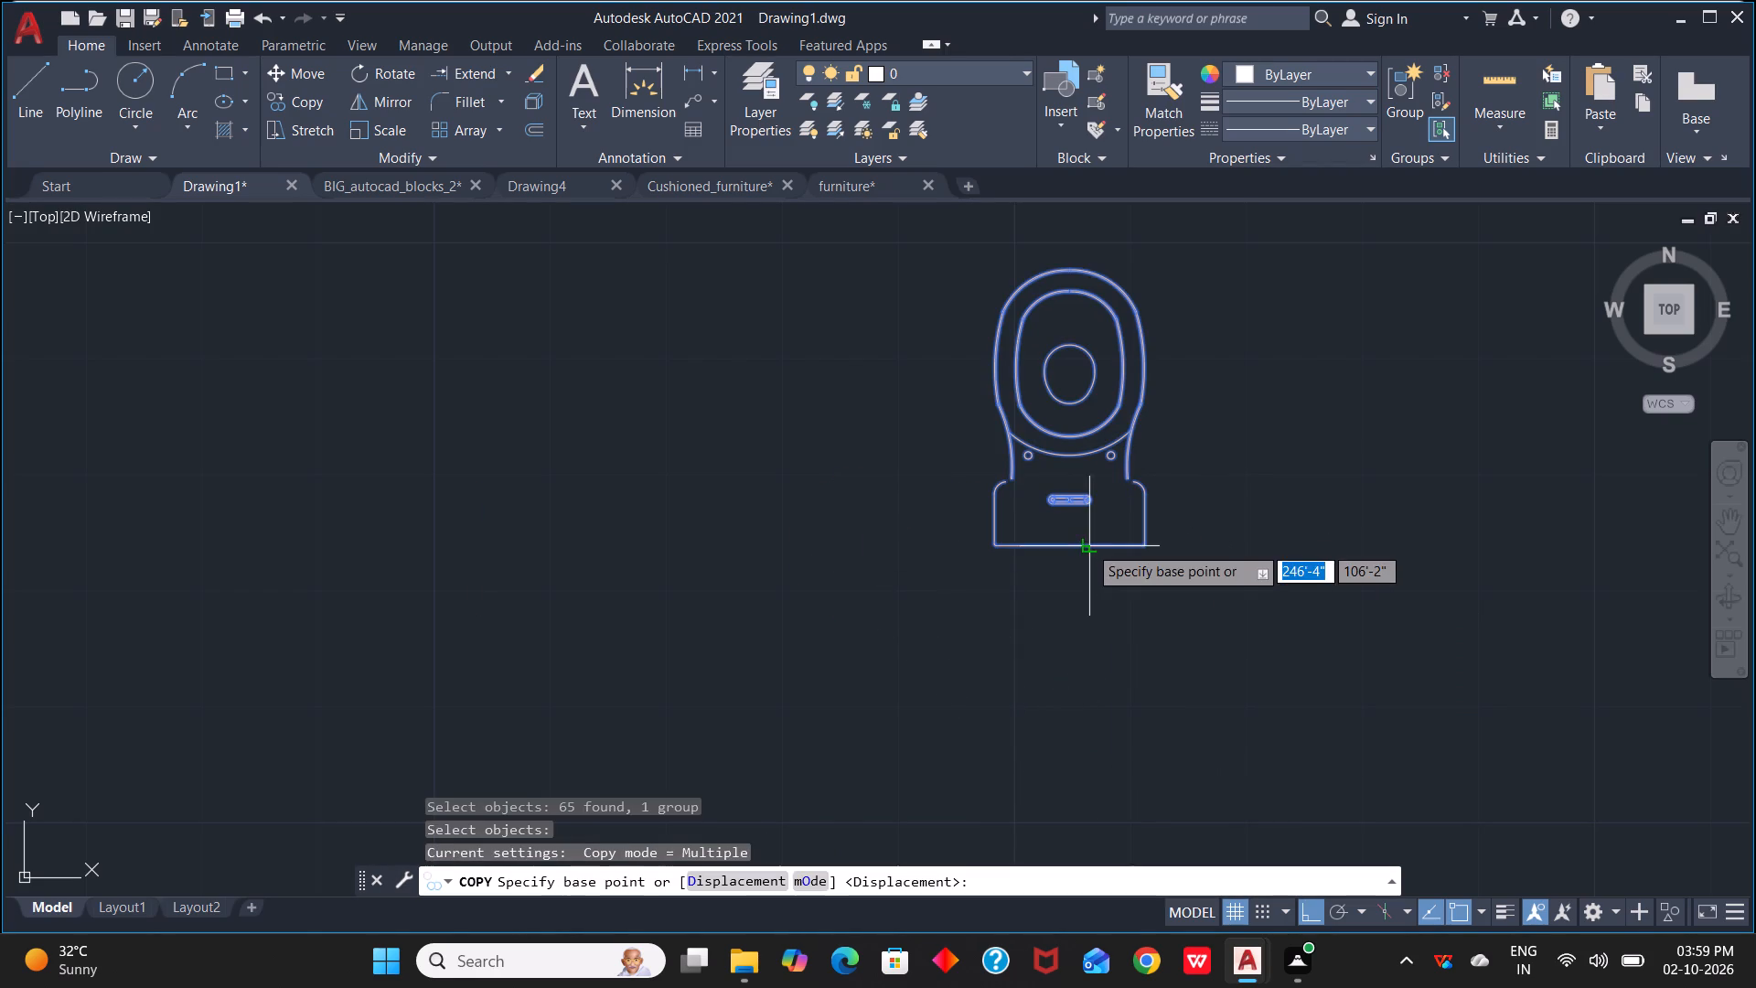
left_click(1076, 552)
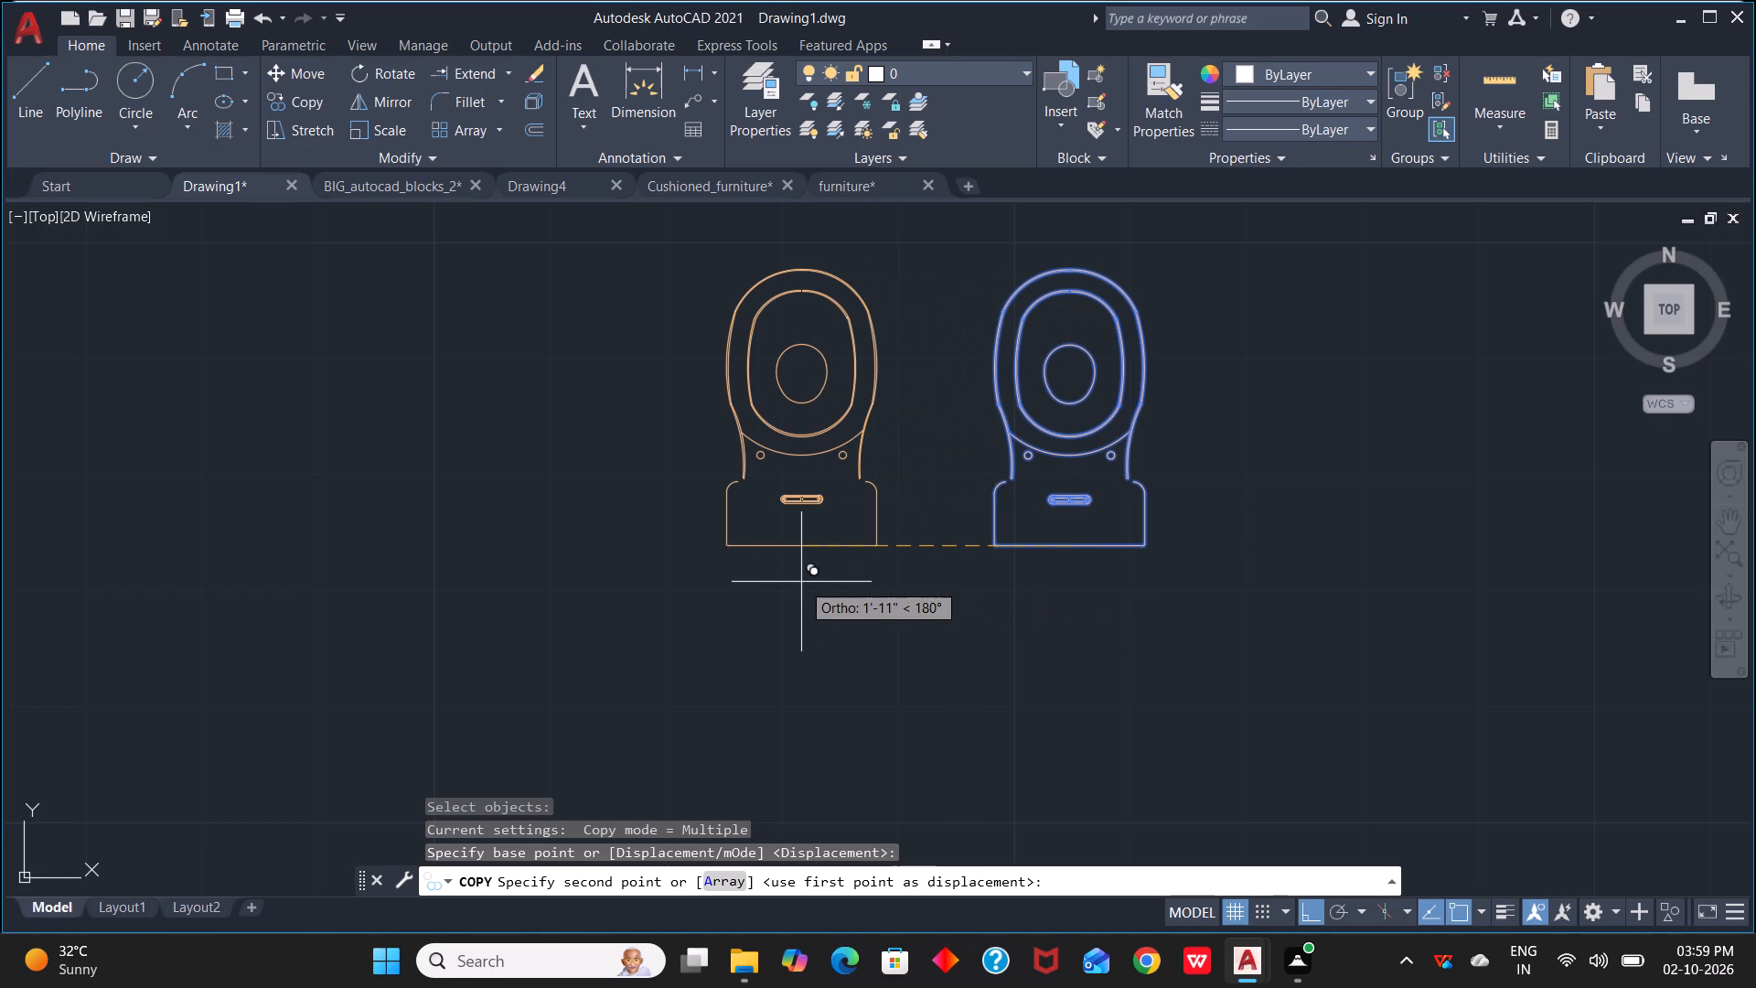
key("F8")
scroll(801, 582, "down", 2)
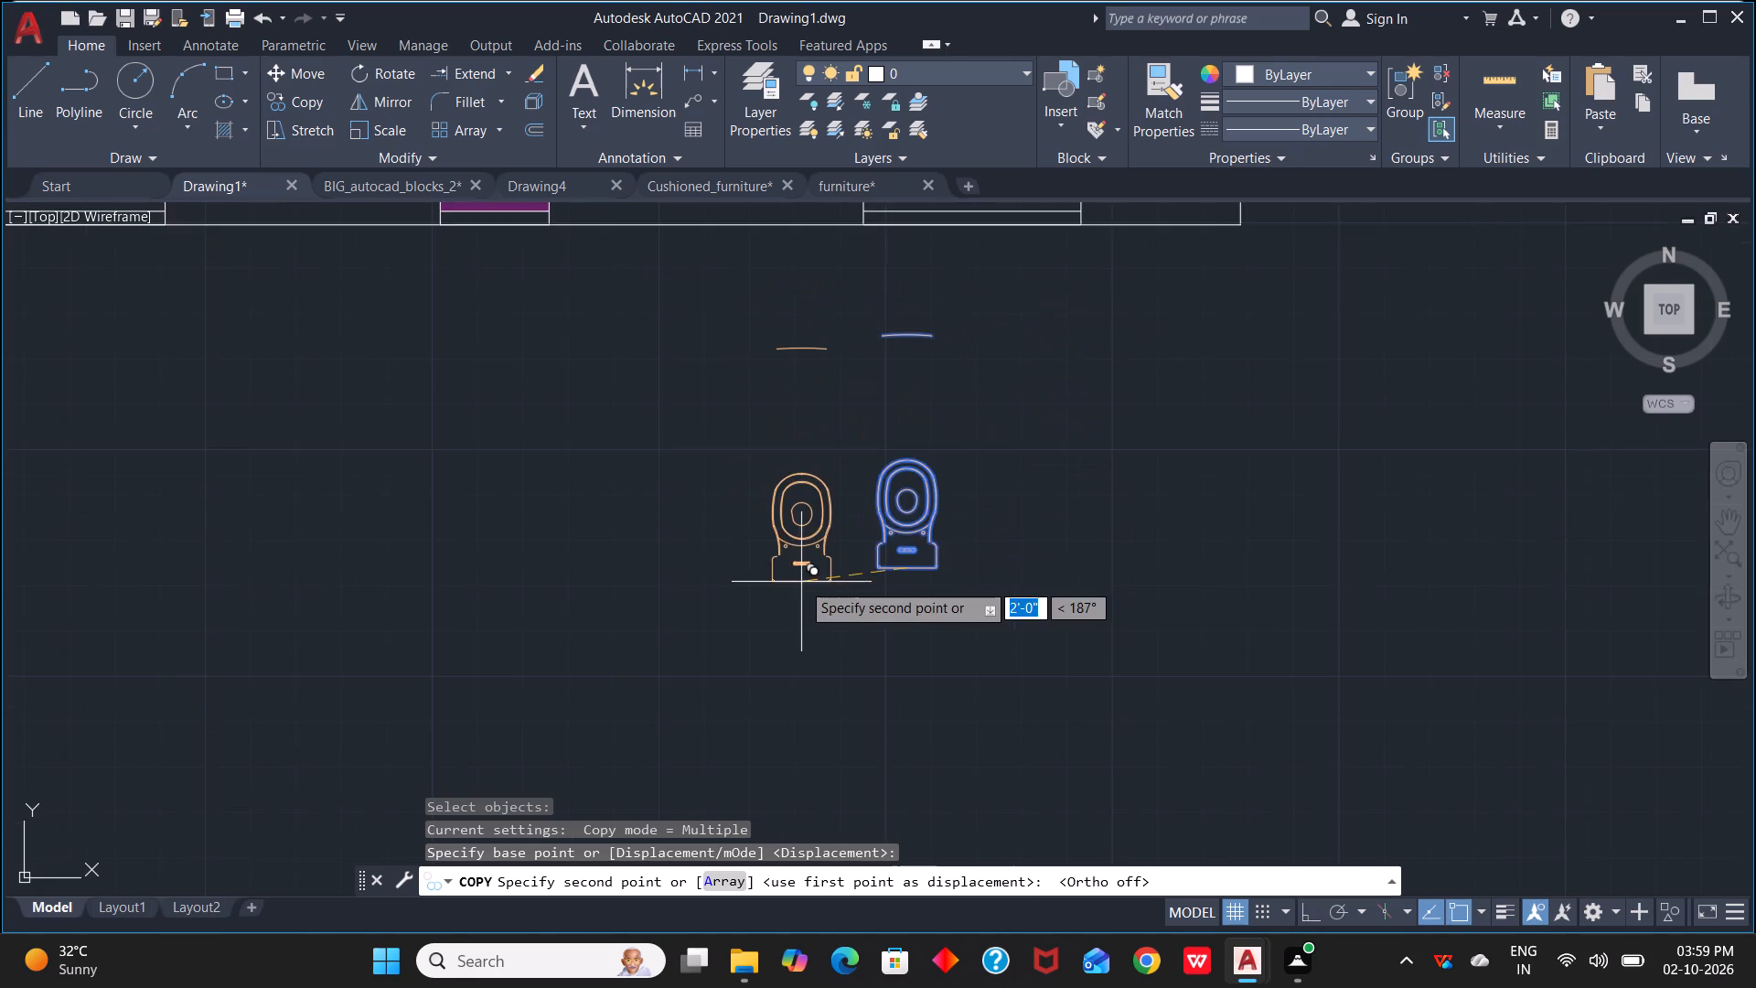
middle_click_drag(801, 582, 988, 722)
middle_click_drag(691, 278, 831, 515)
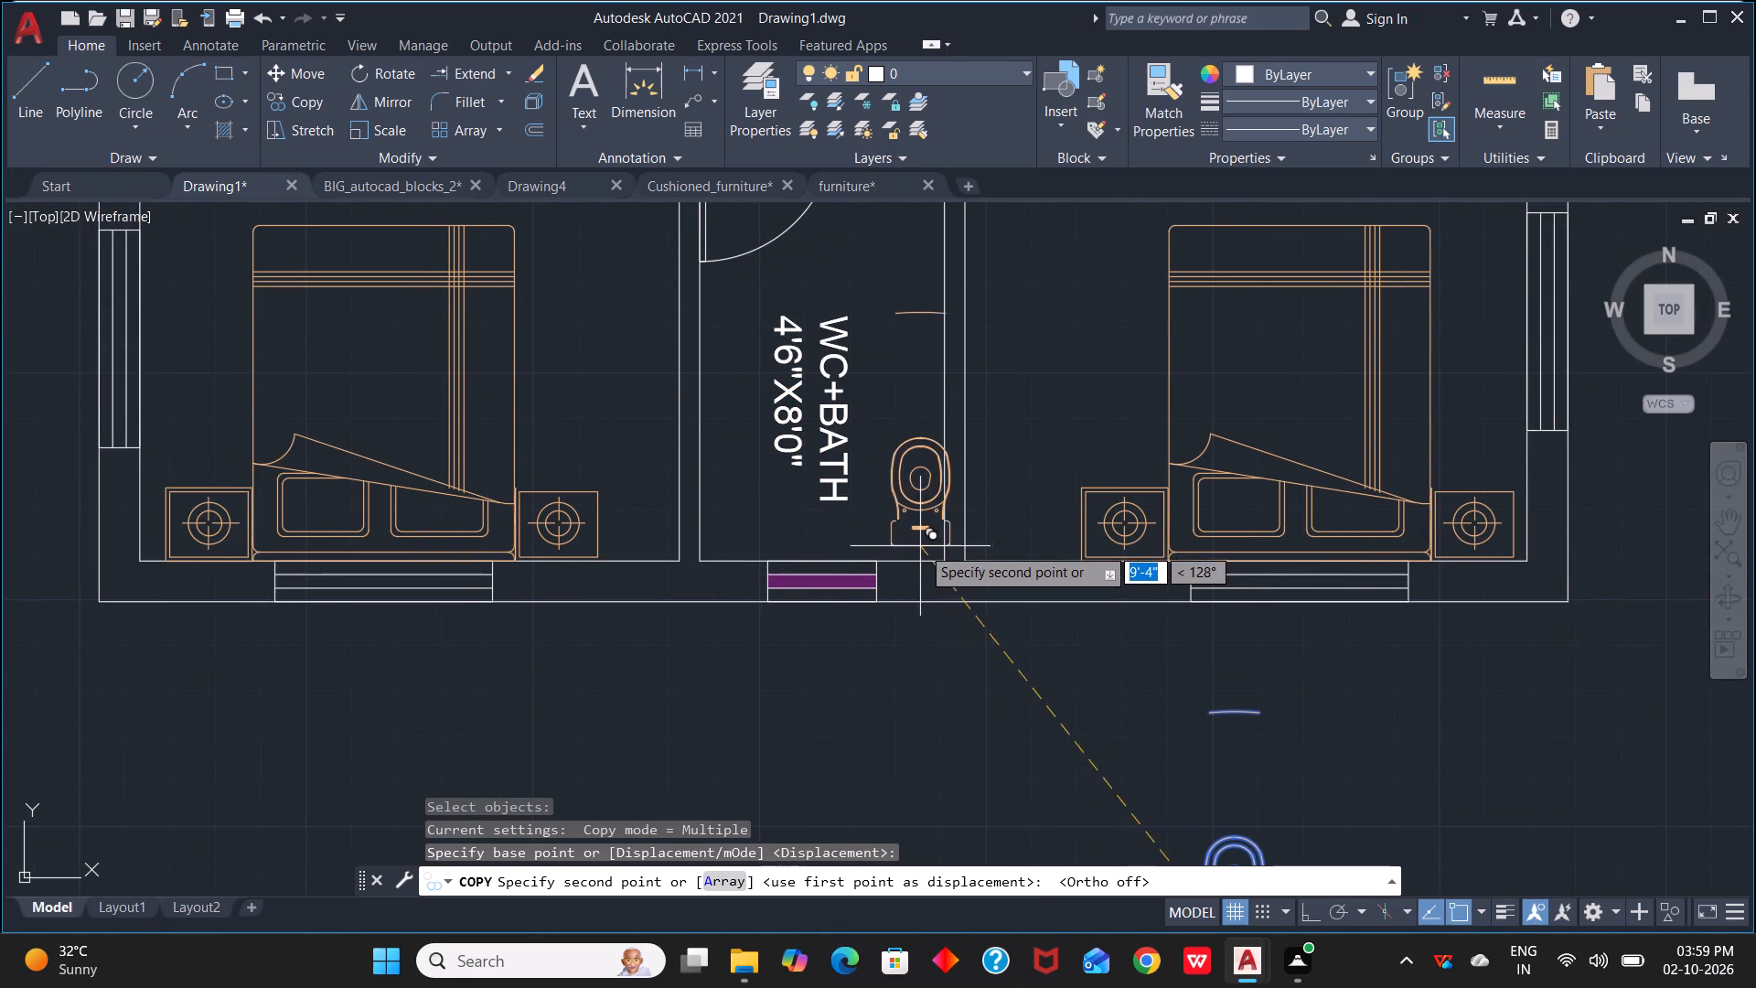
scroll(878, 553, "up", 2)
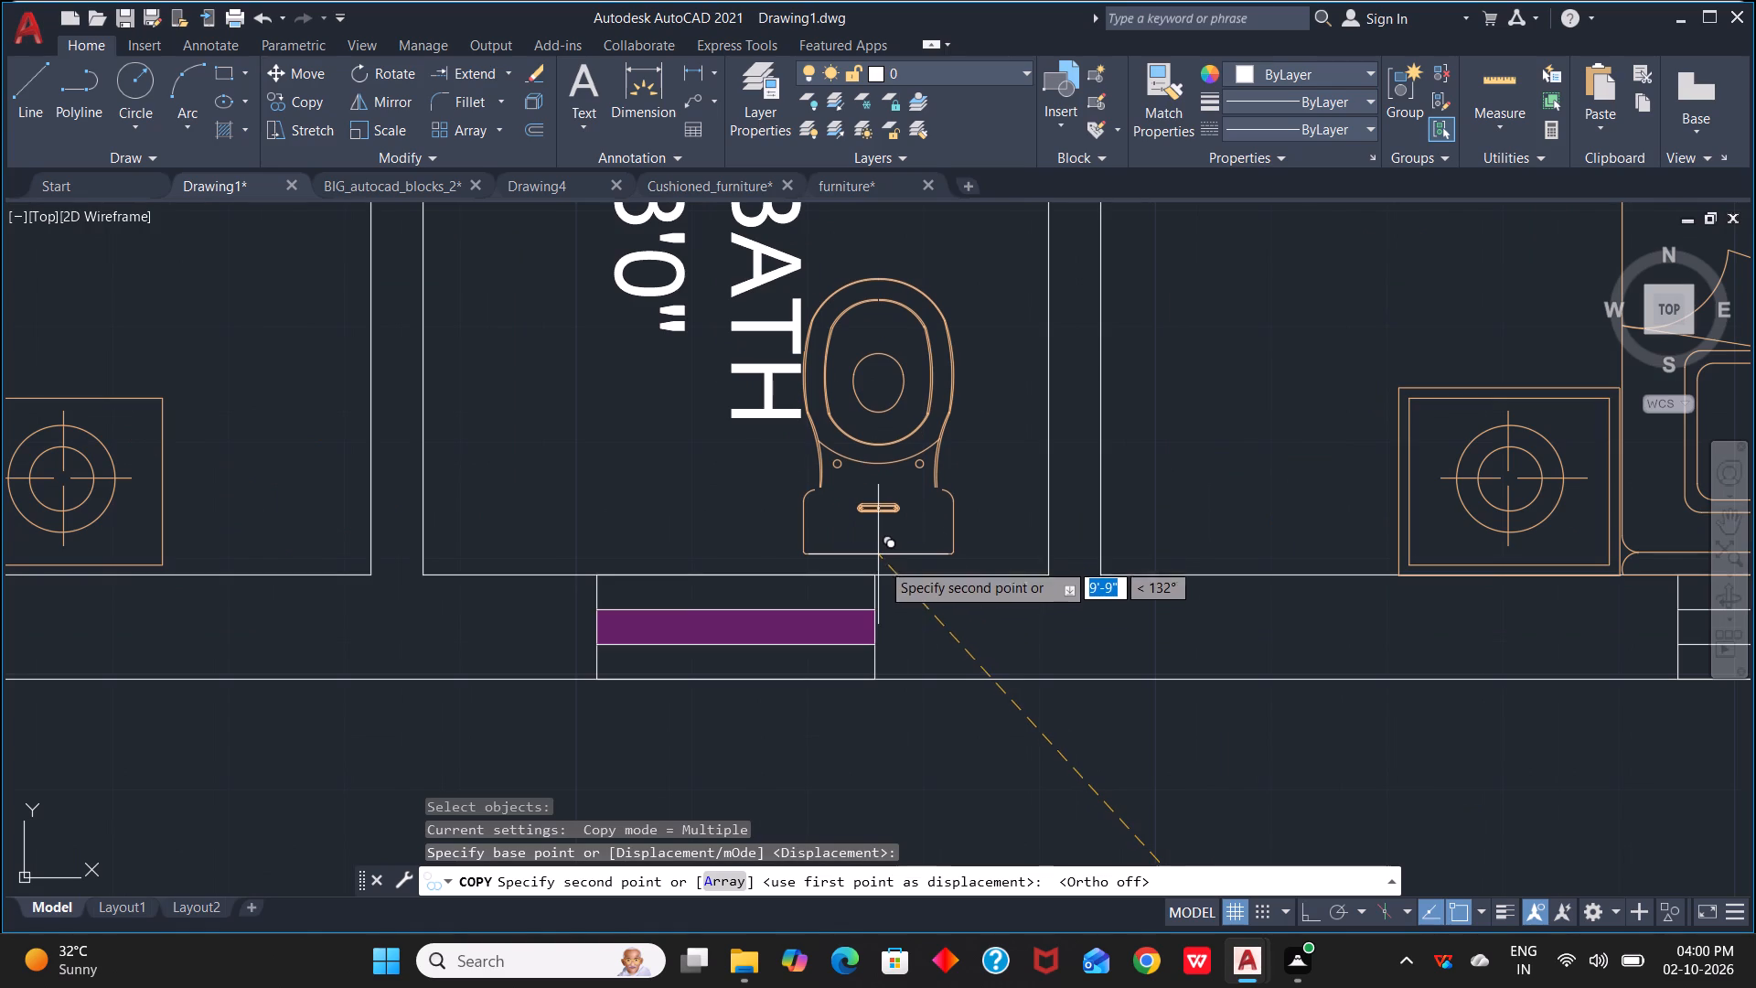
left_click(877, 572)
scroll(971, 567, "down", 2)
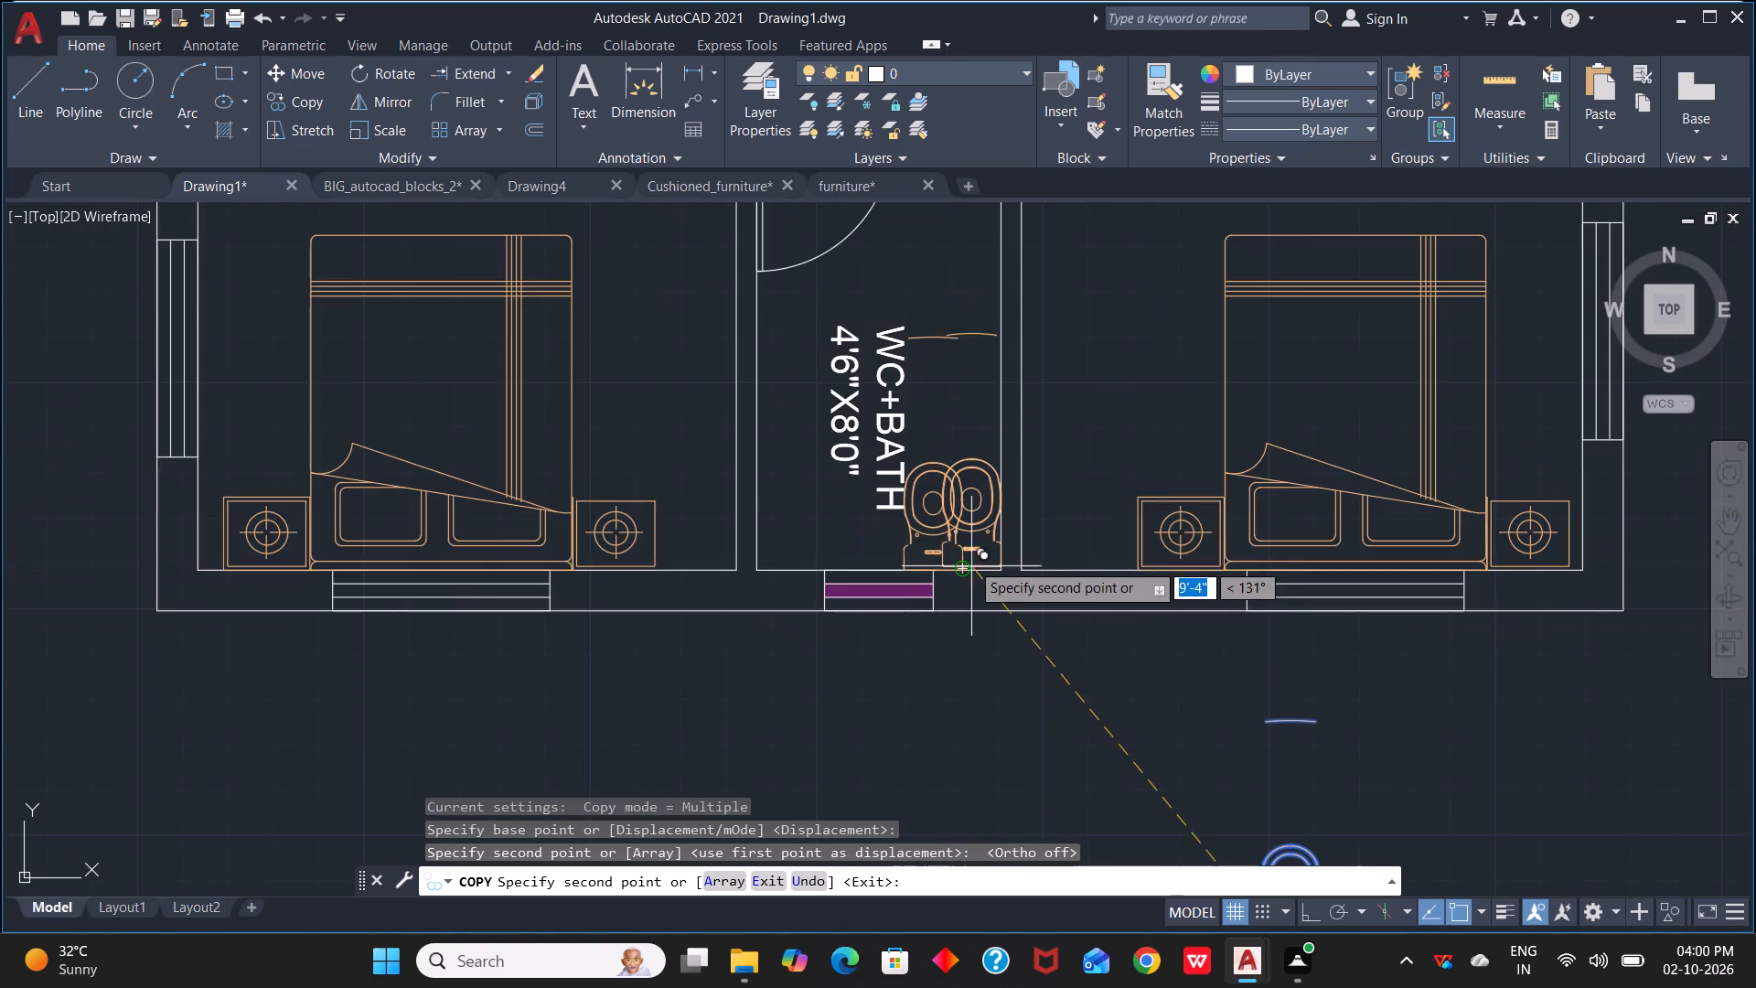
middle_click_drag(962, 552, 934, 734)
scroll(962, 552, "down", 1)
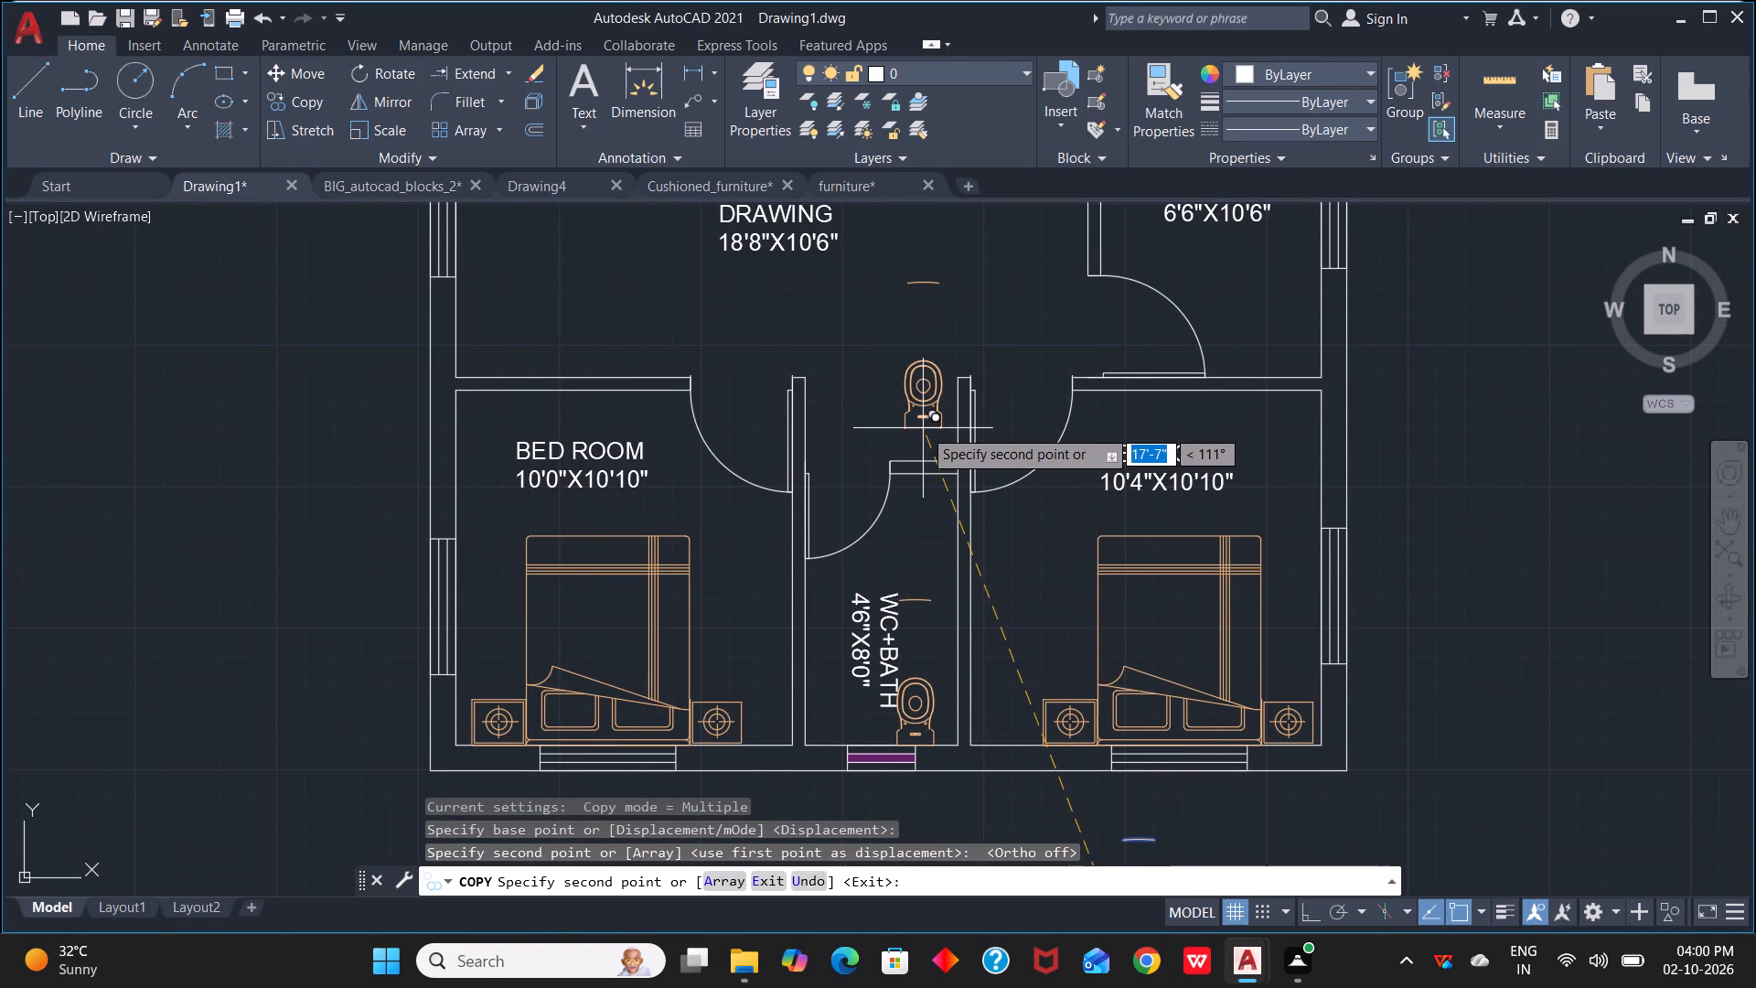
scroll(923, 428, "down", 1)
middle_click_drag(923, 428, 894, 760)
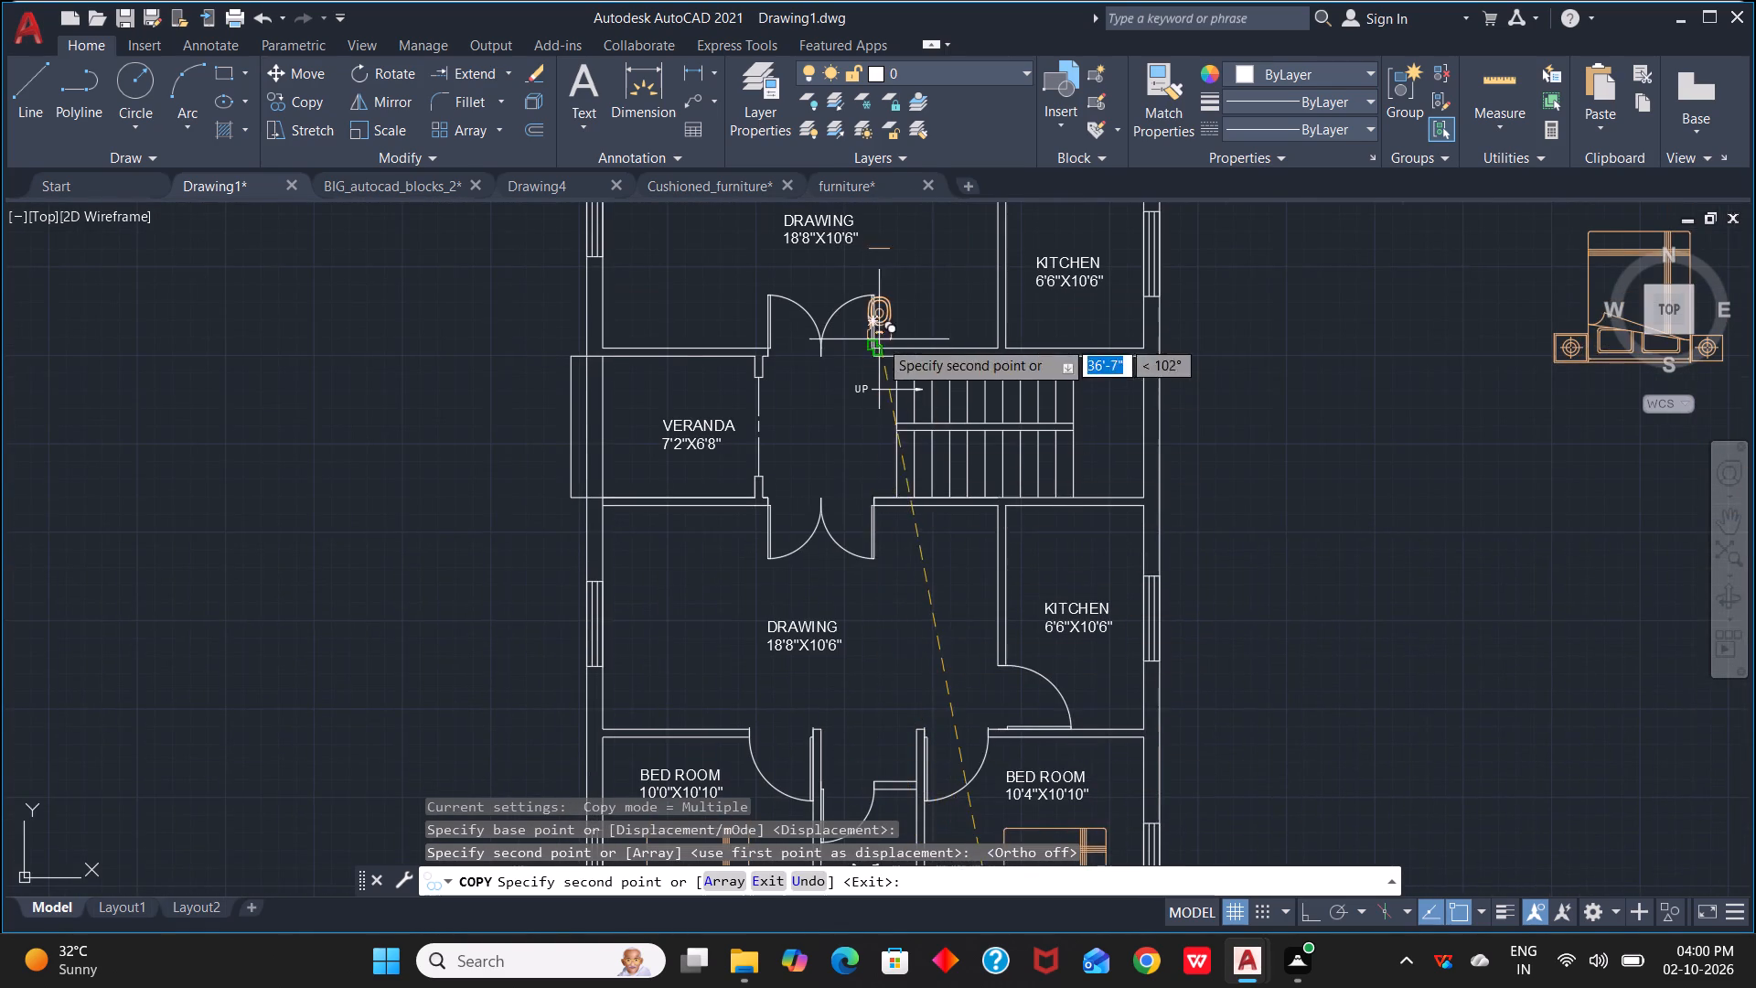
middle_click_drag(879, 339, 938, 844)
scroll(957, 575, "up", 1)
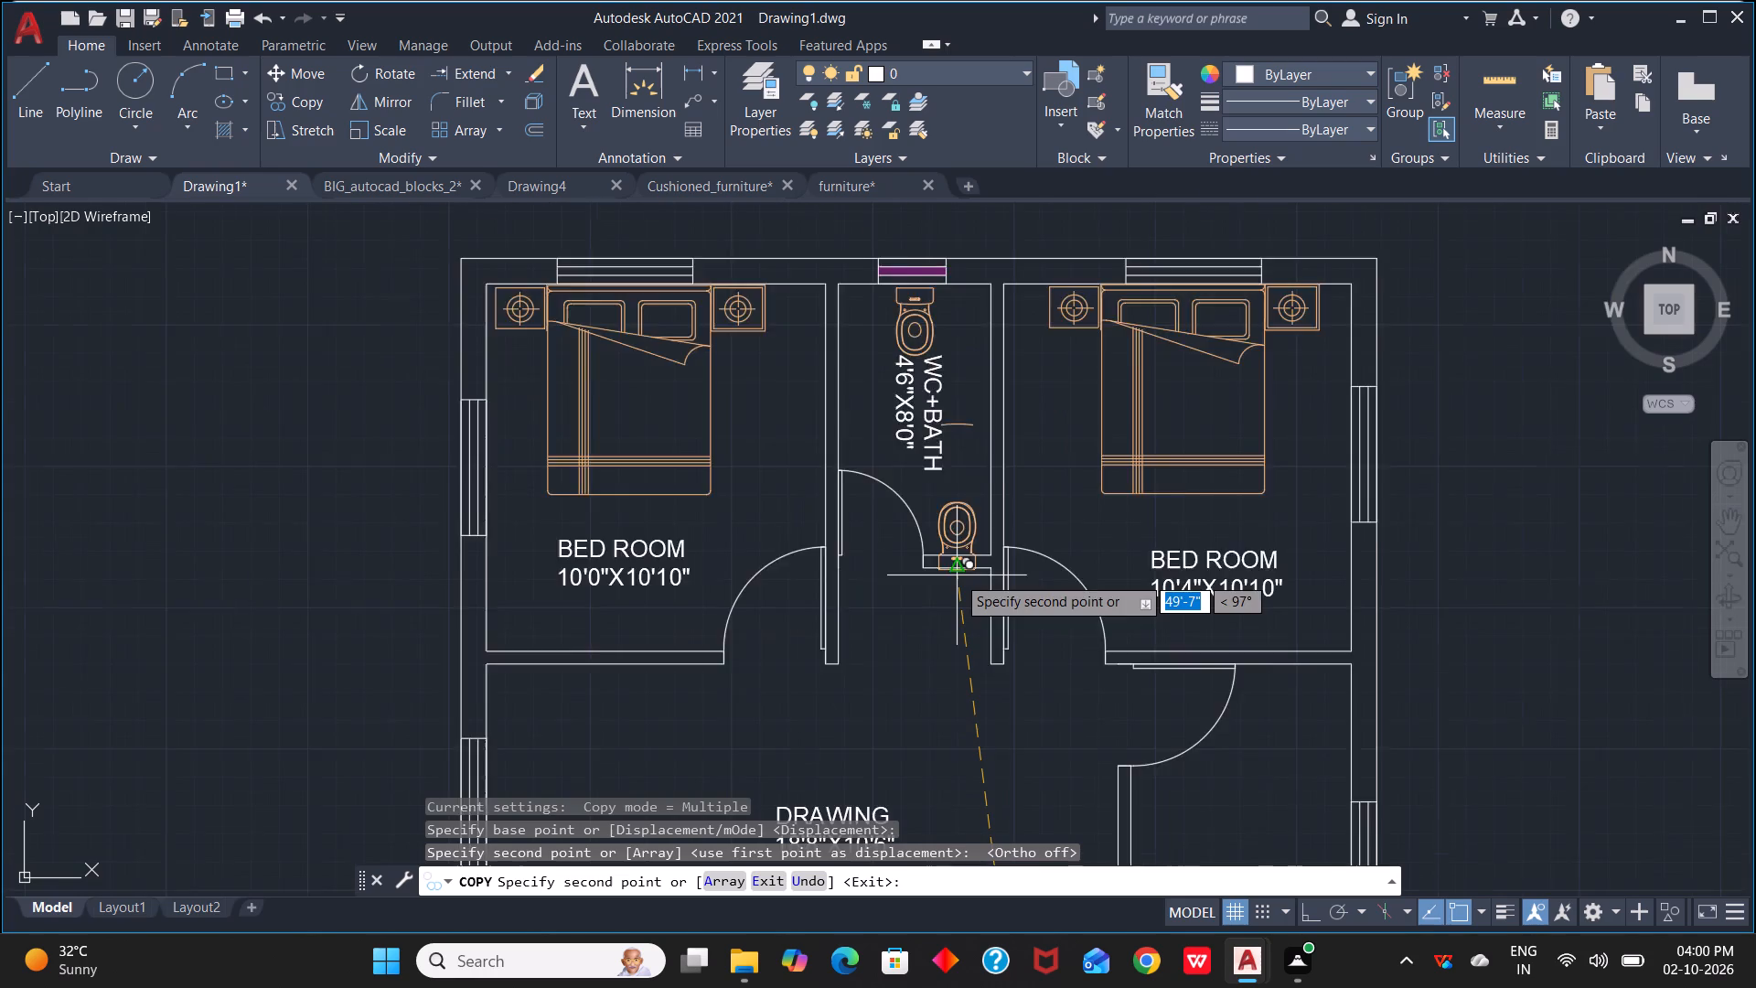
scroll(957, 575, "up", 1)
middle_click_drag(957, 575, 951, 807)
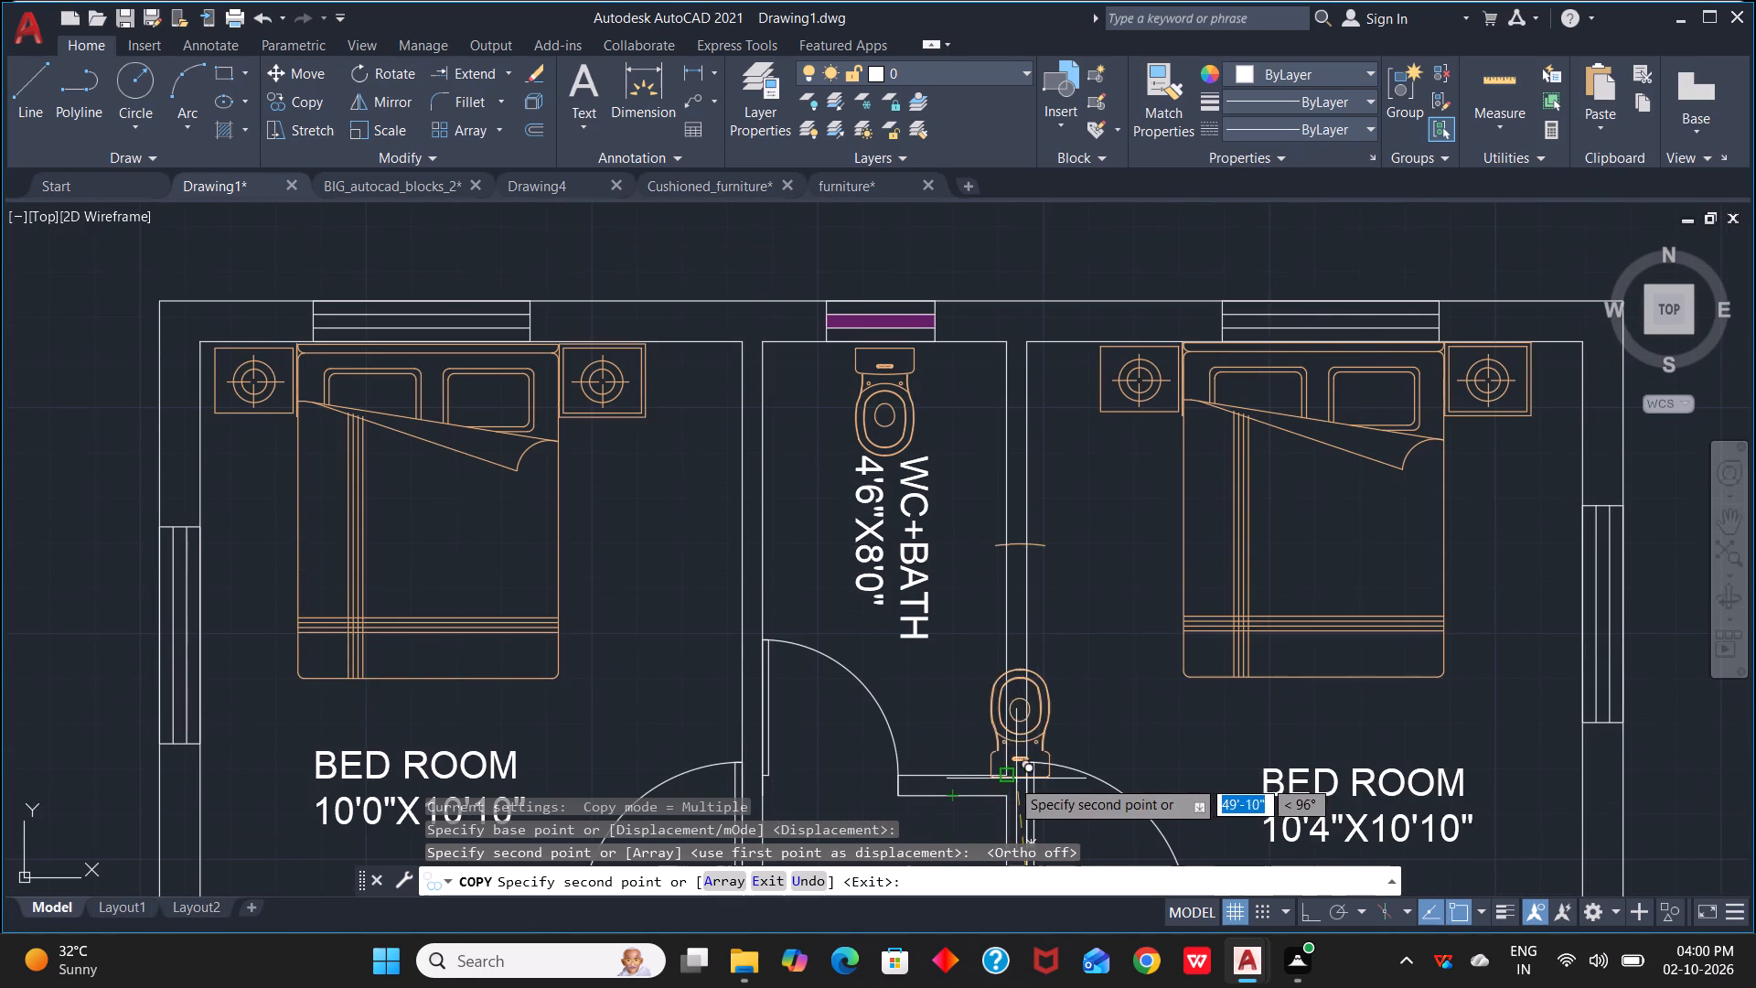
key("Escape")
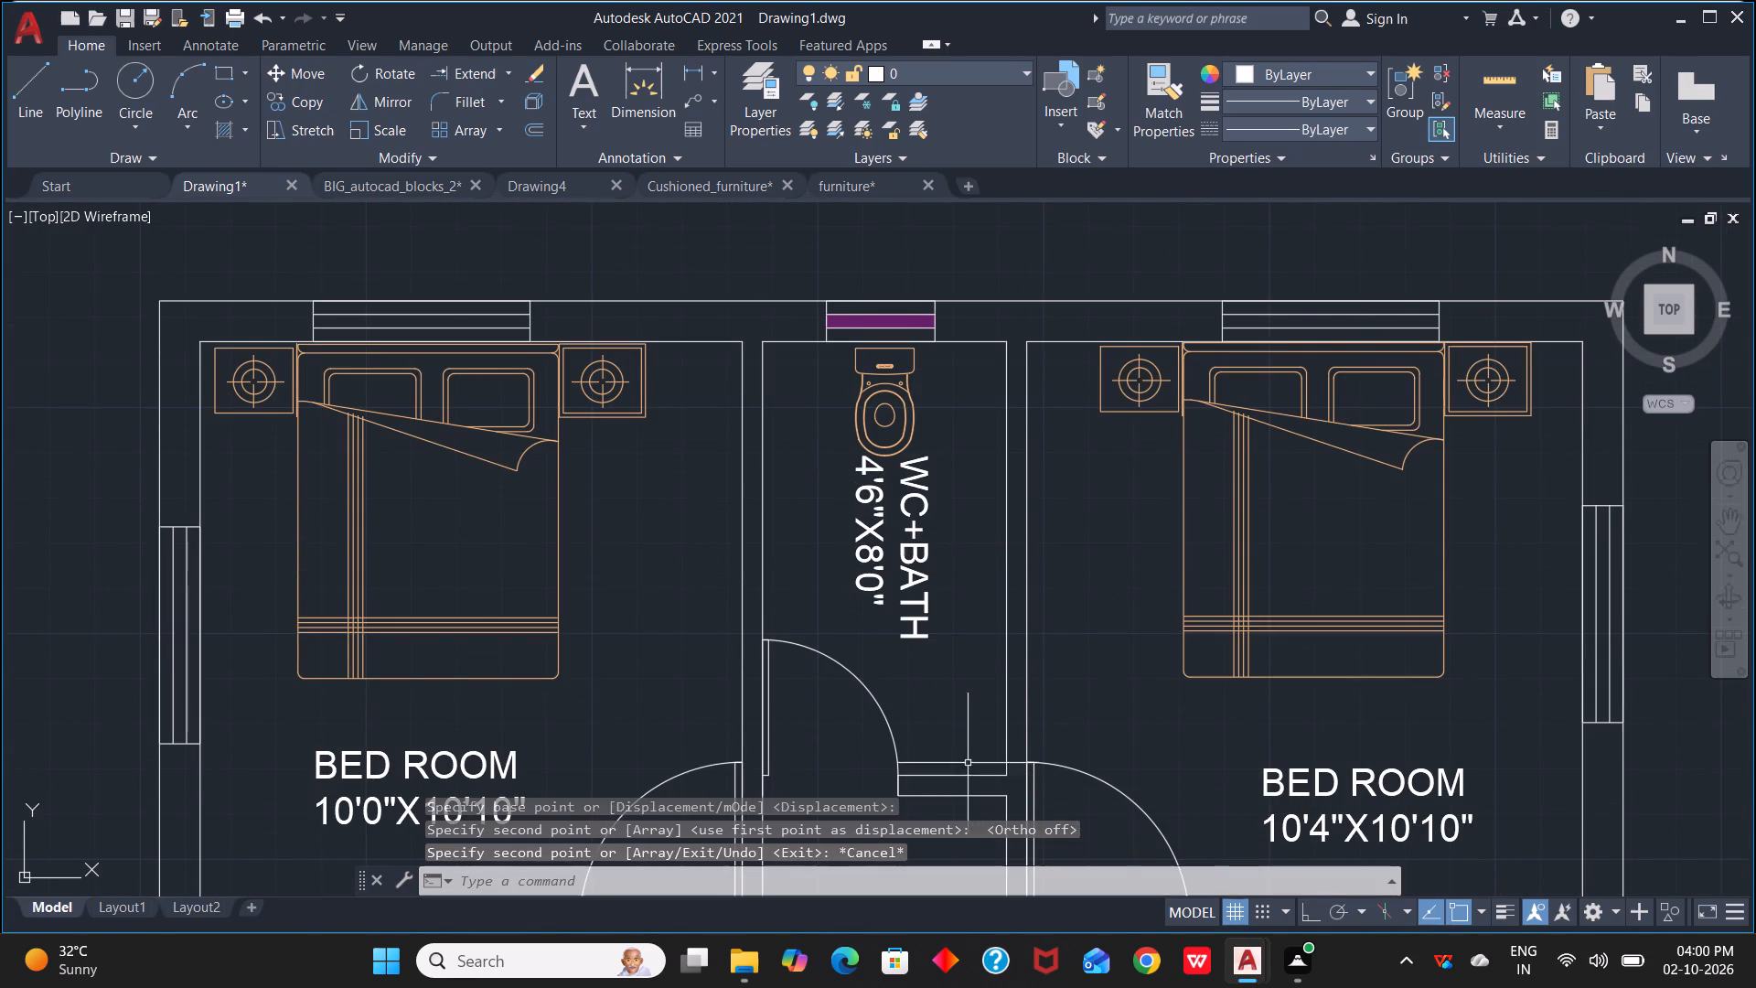
Select the linework of the toilet in the upper WC+BATH, including its front edge, and group it.
scroll(925, 494, "up", 1)
middle_click_drag(912, 403, 956, 665)
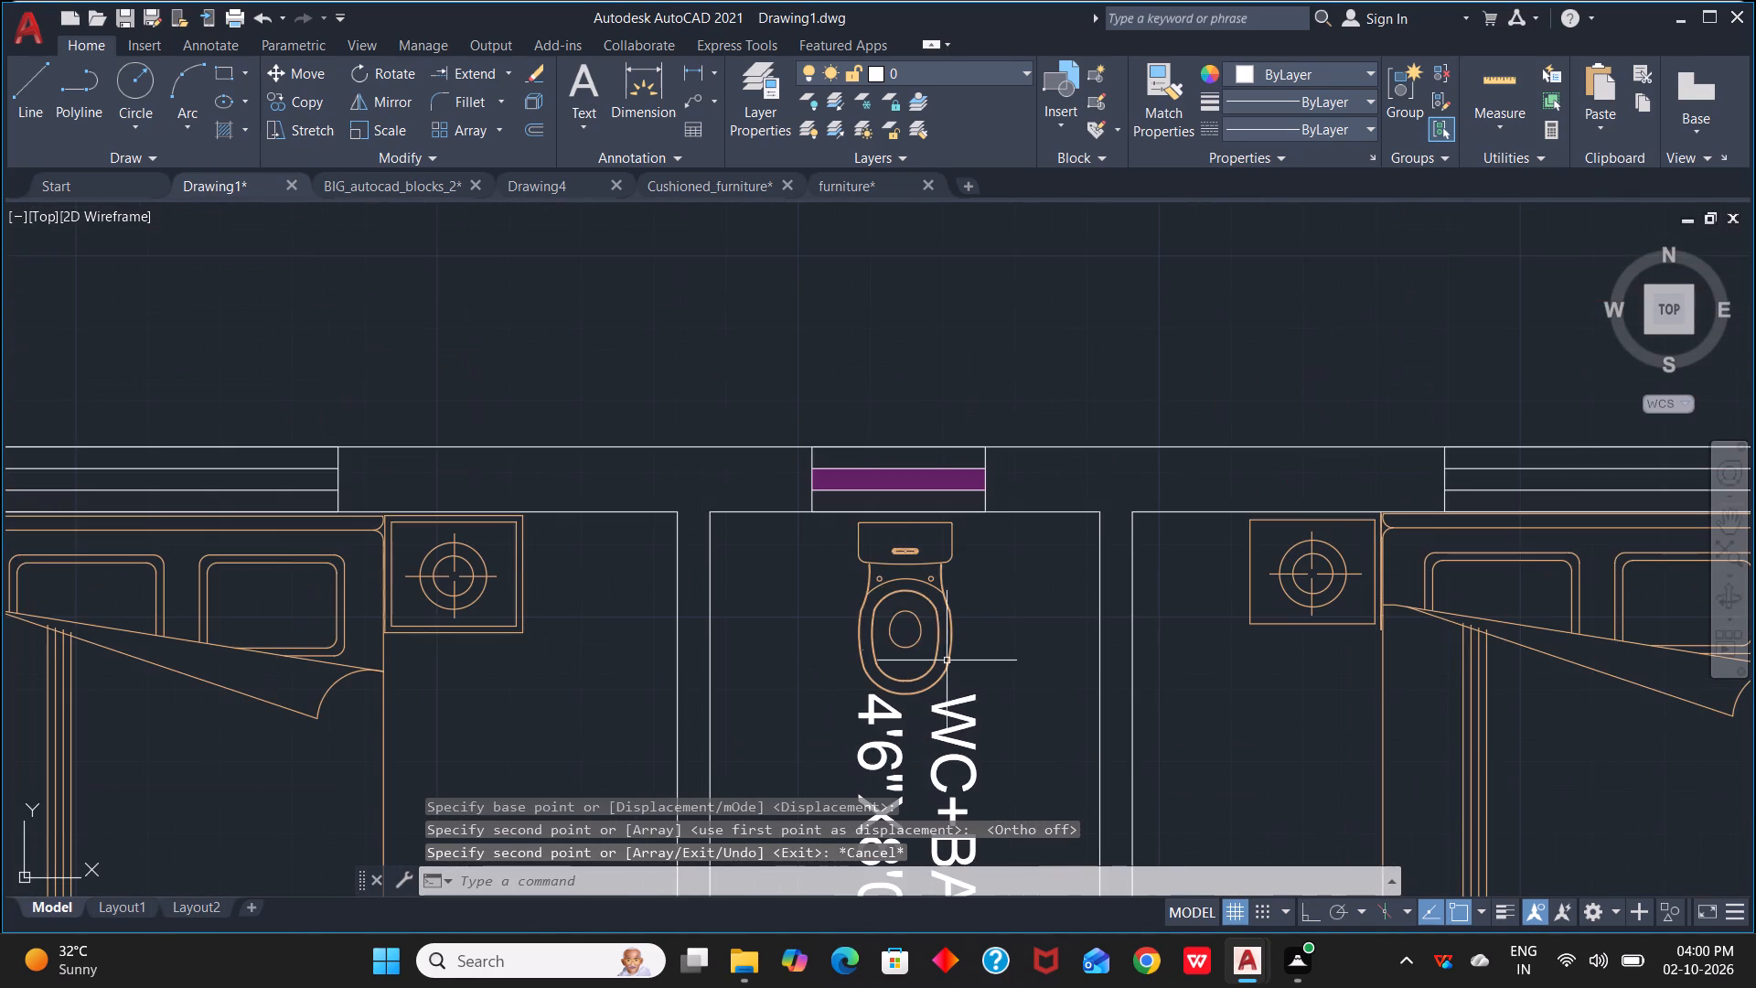
left_click(908, 563)
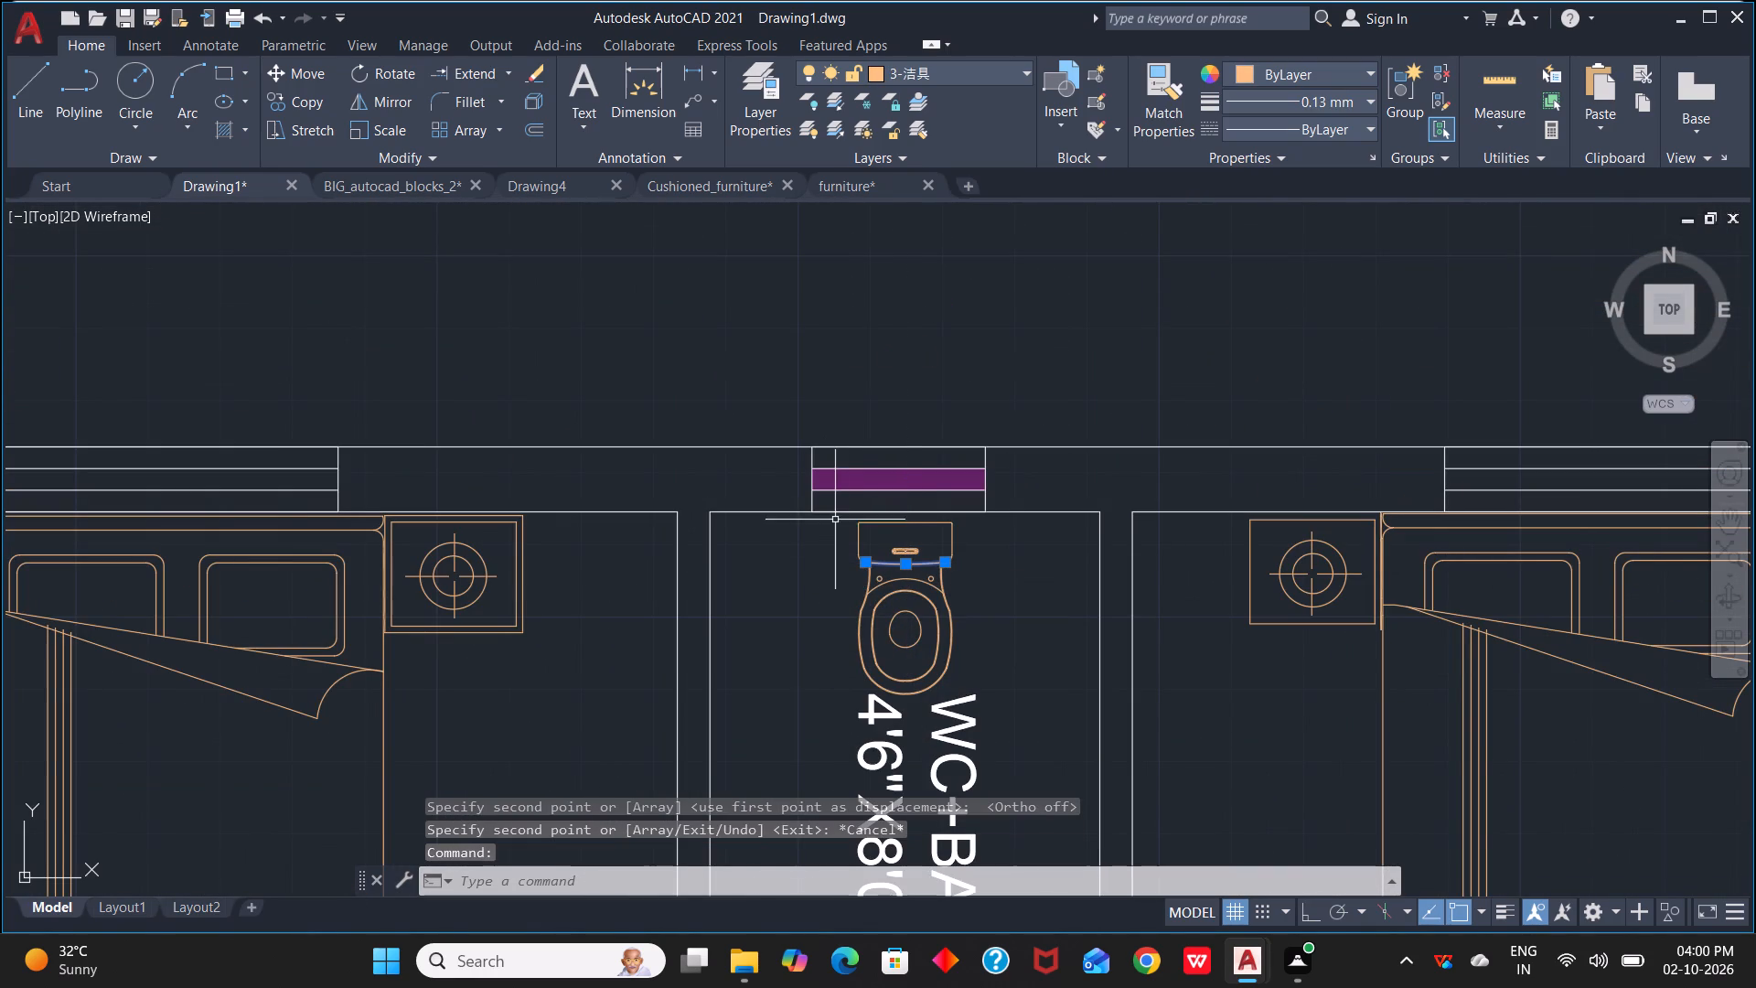
left_click(836, 521)
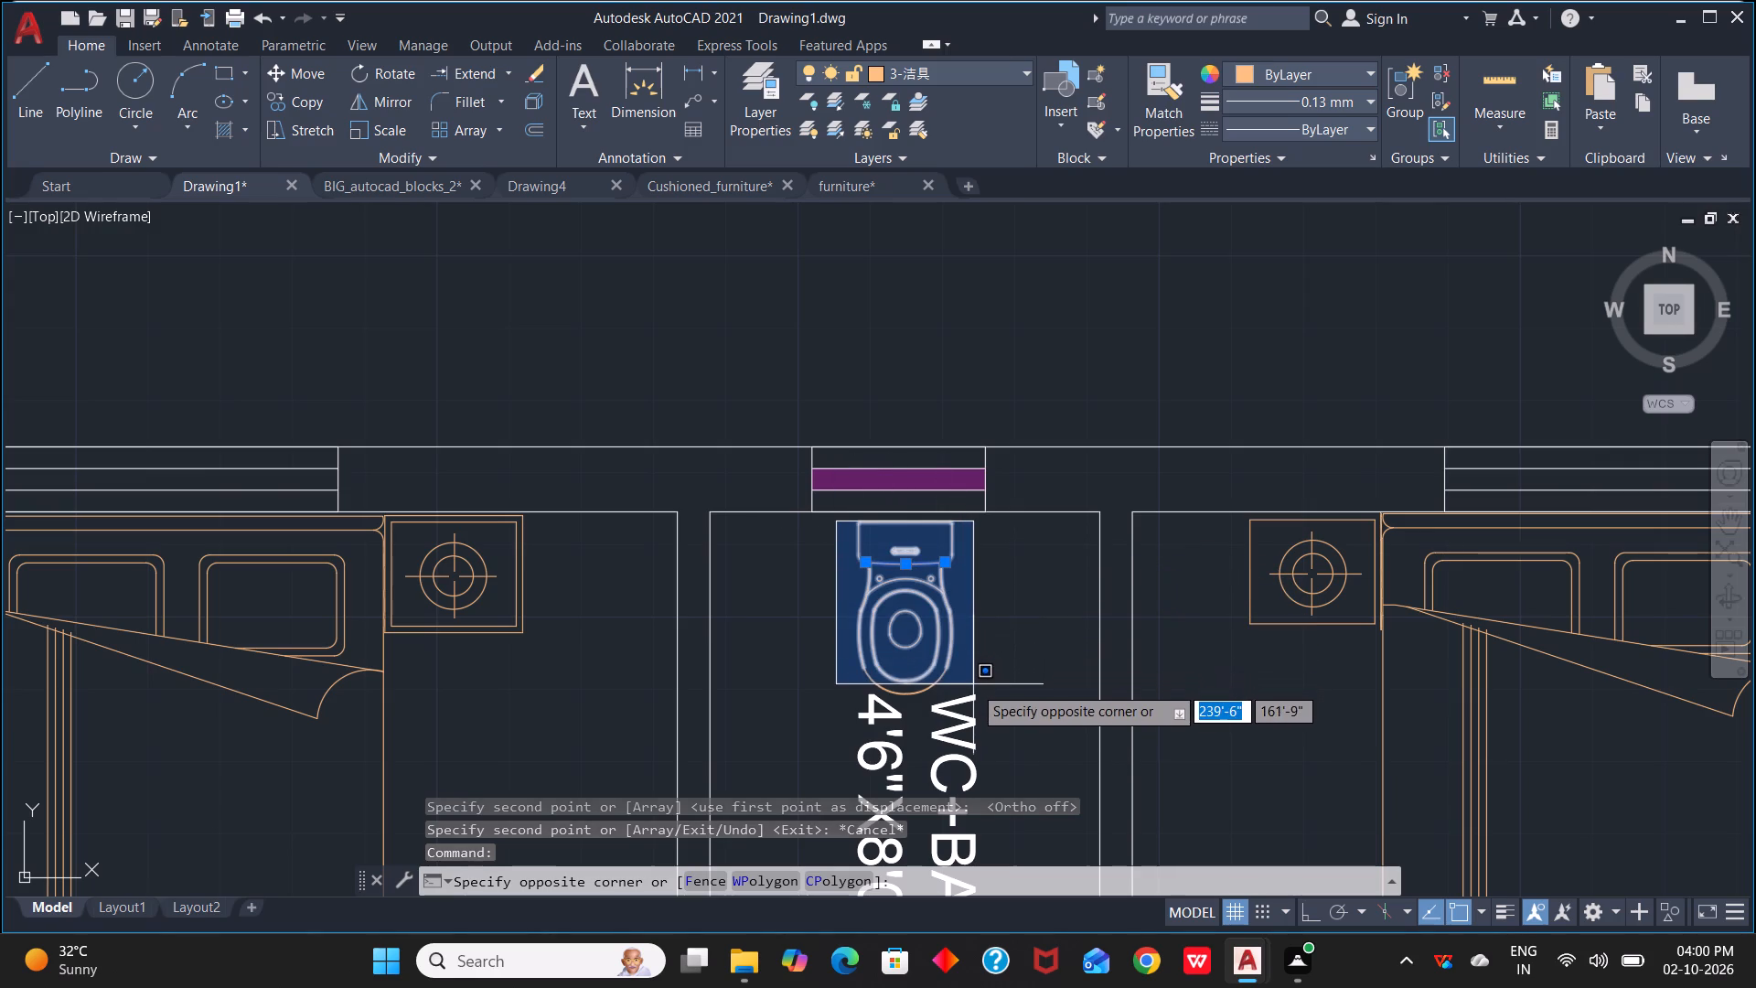
left_click(973, 685)
left_click(915, 691)
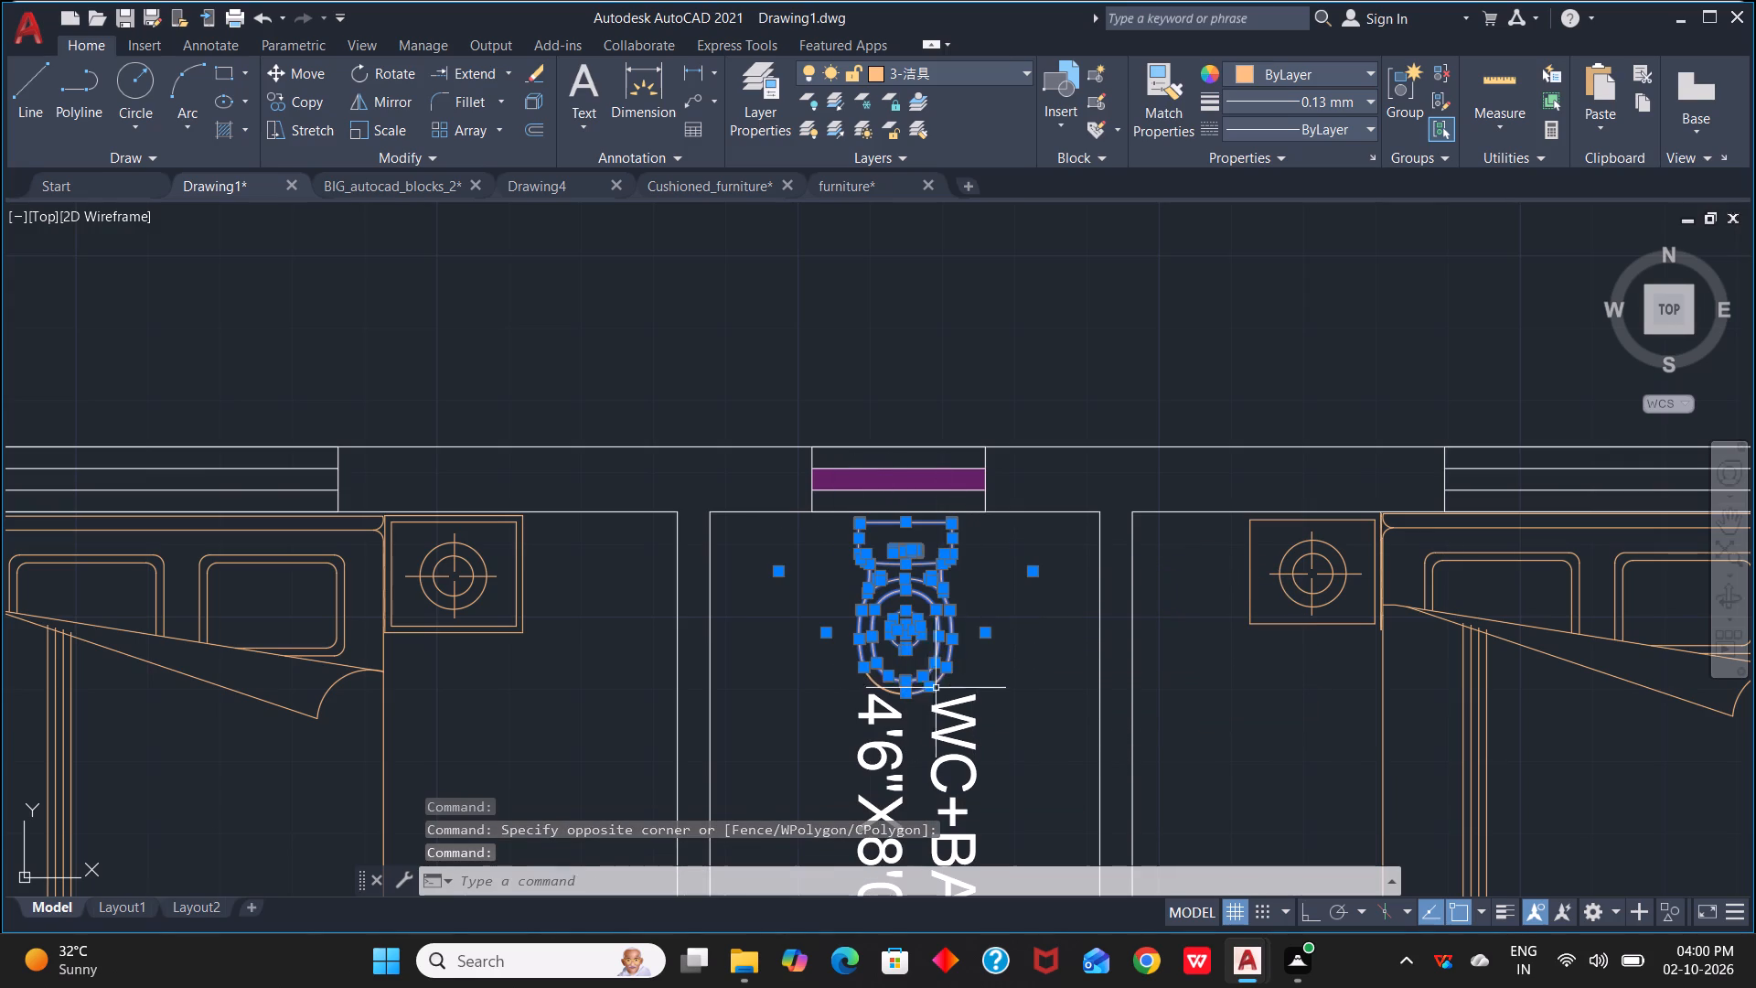
left_click(882, 689)
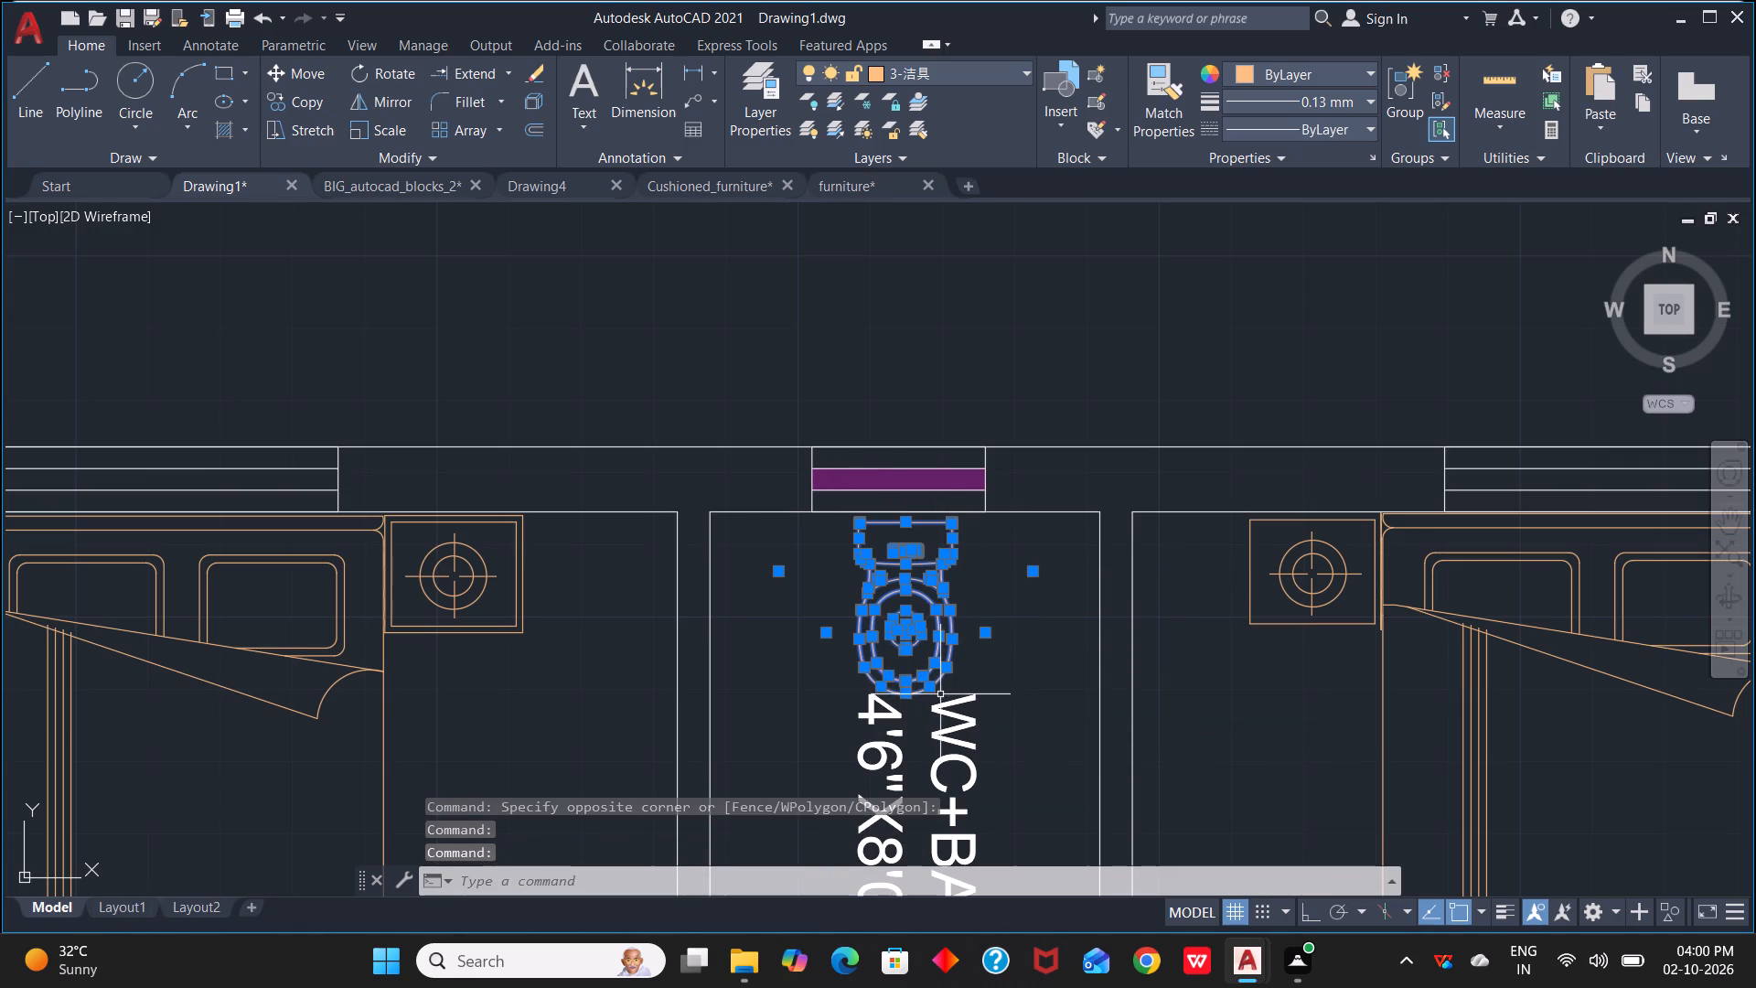
key("g")
key("space")
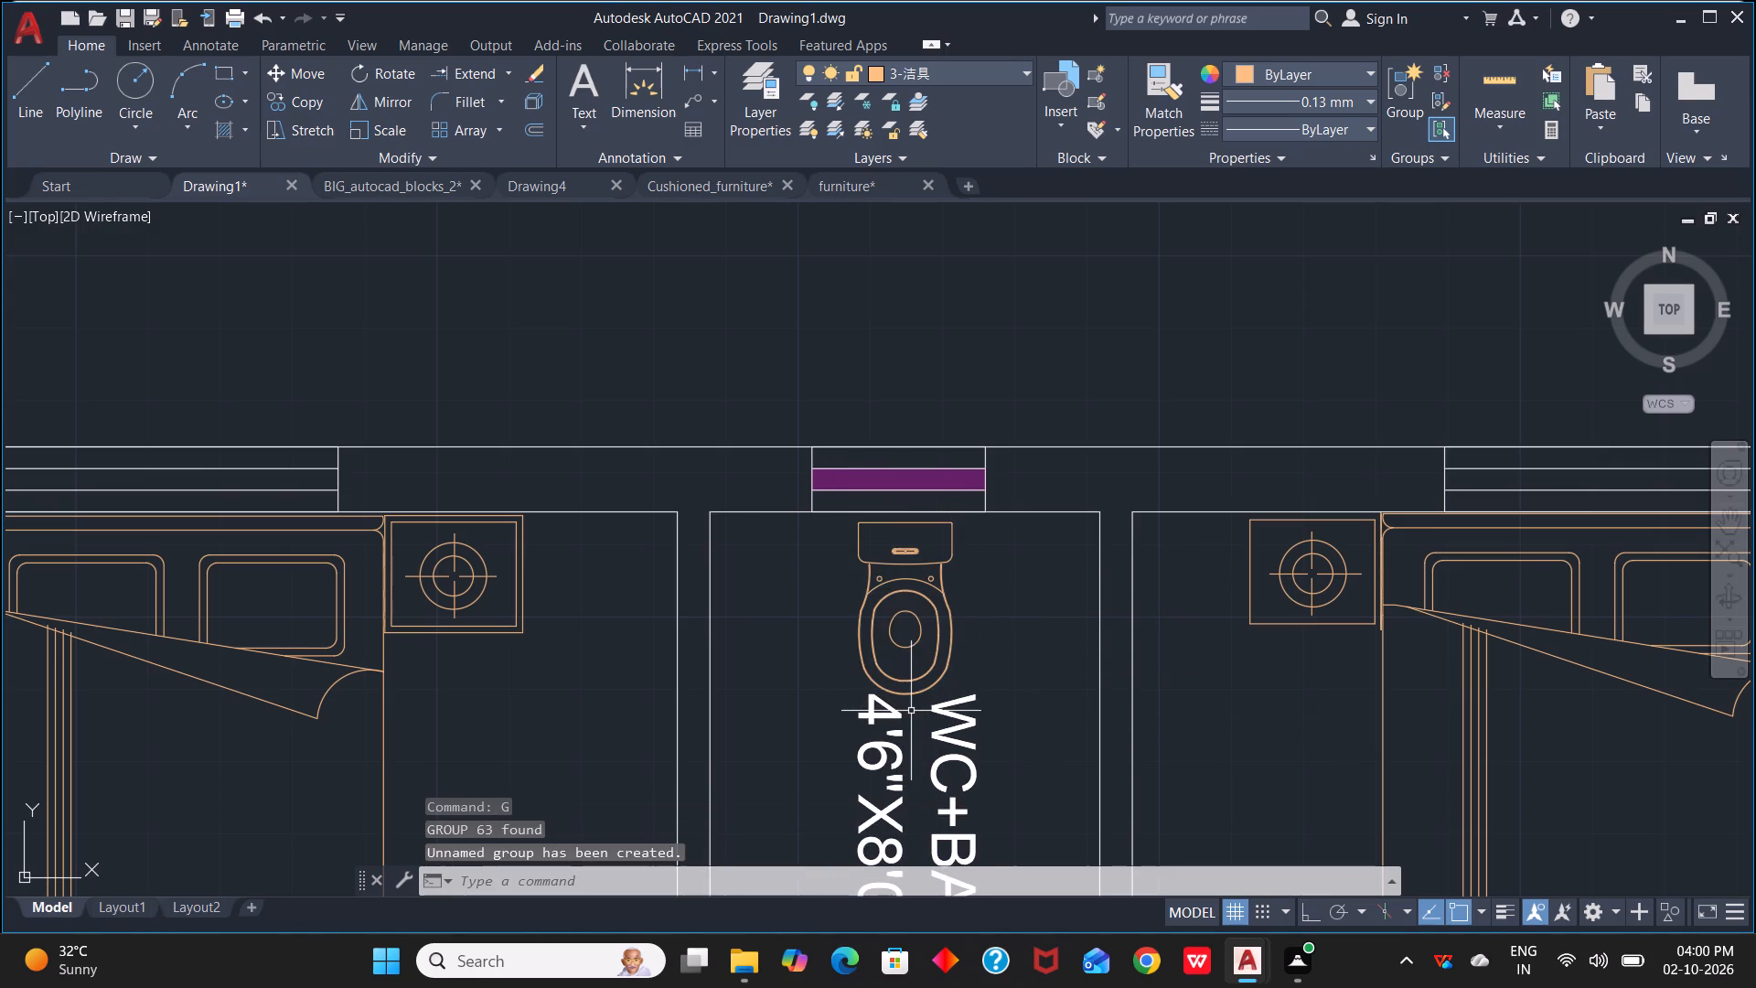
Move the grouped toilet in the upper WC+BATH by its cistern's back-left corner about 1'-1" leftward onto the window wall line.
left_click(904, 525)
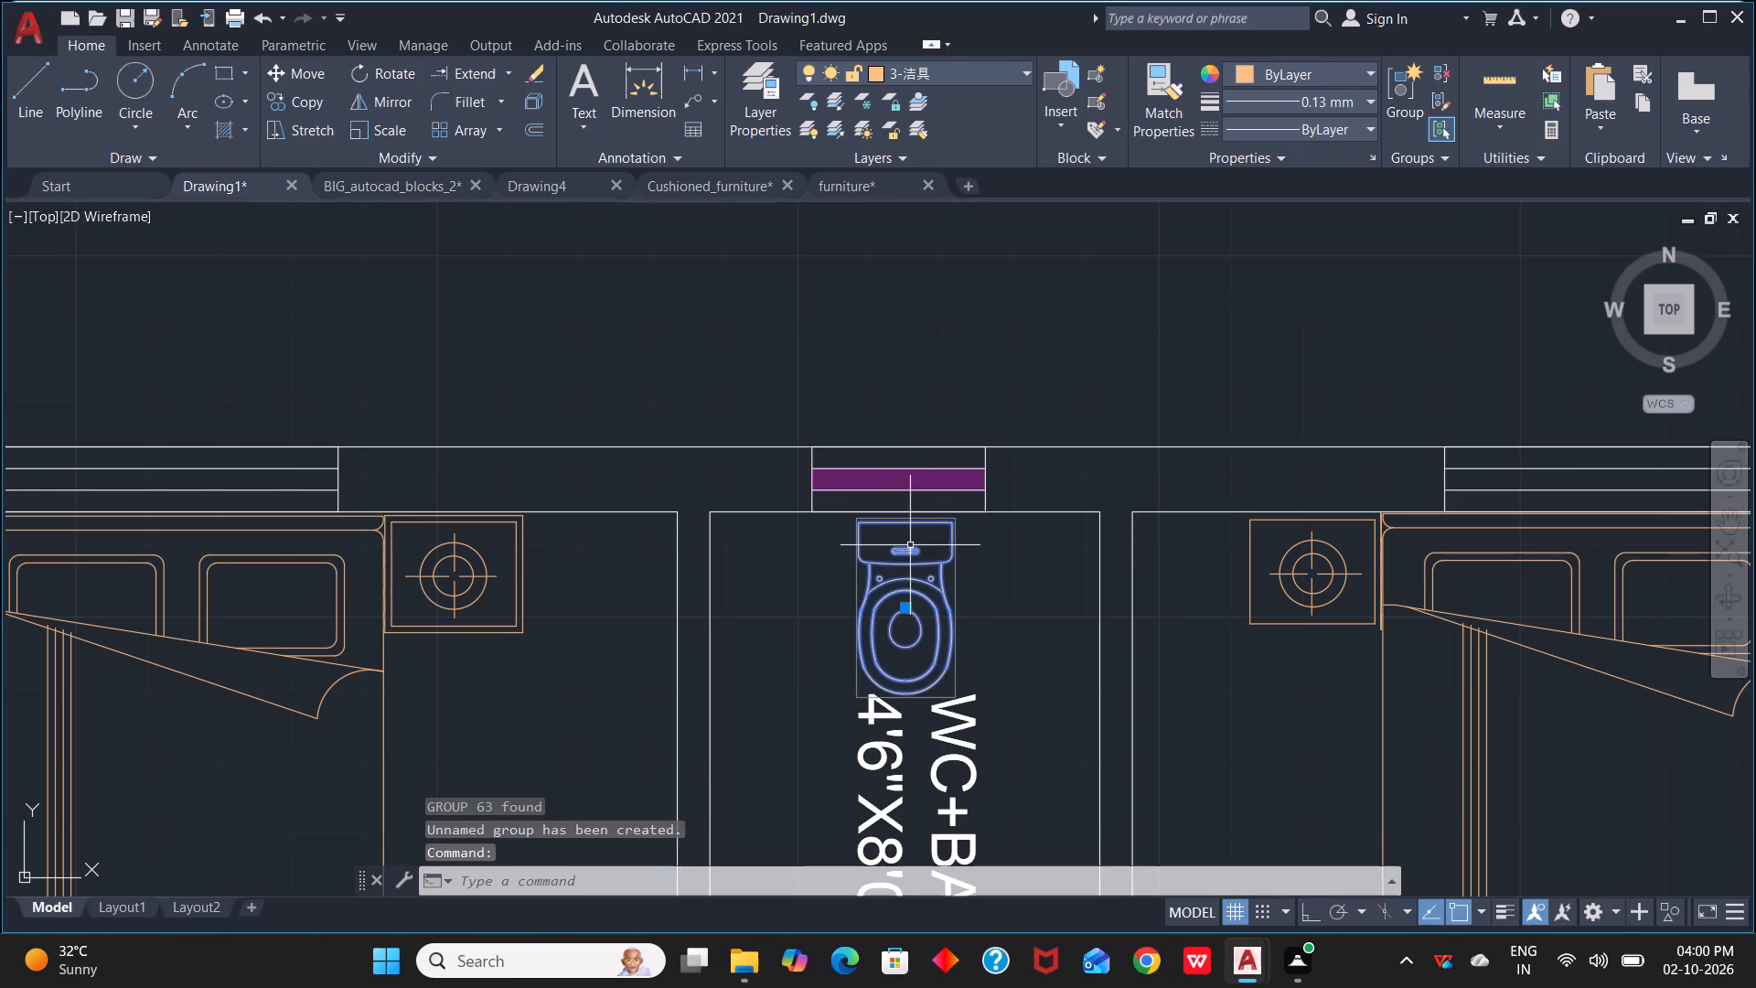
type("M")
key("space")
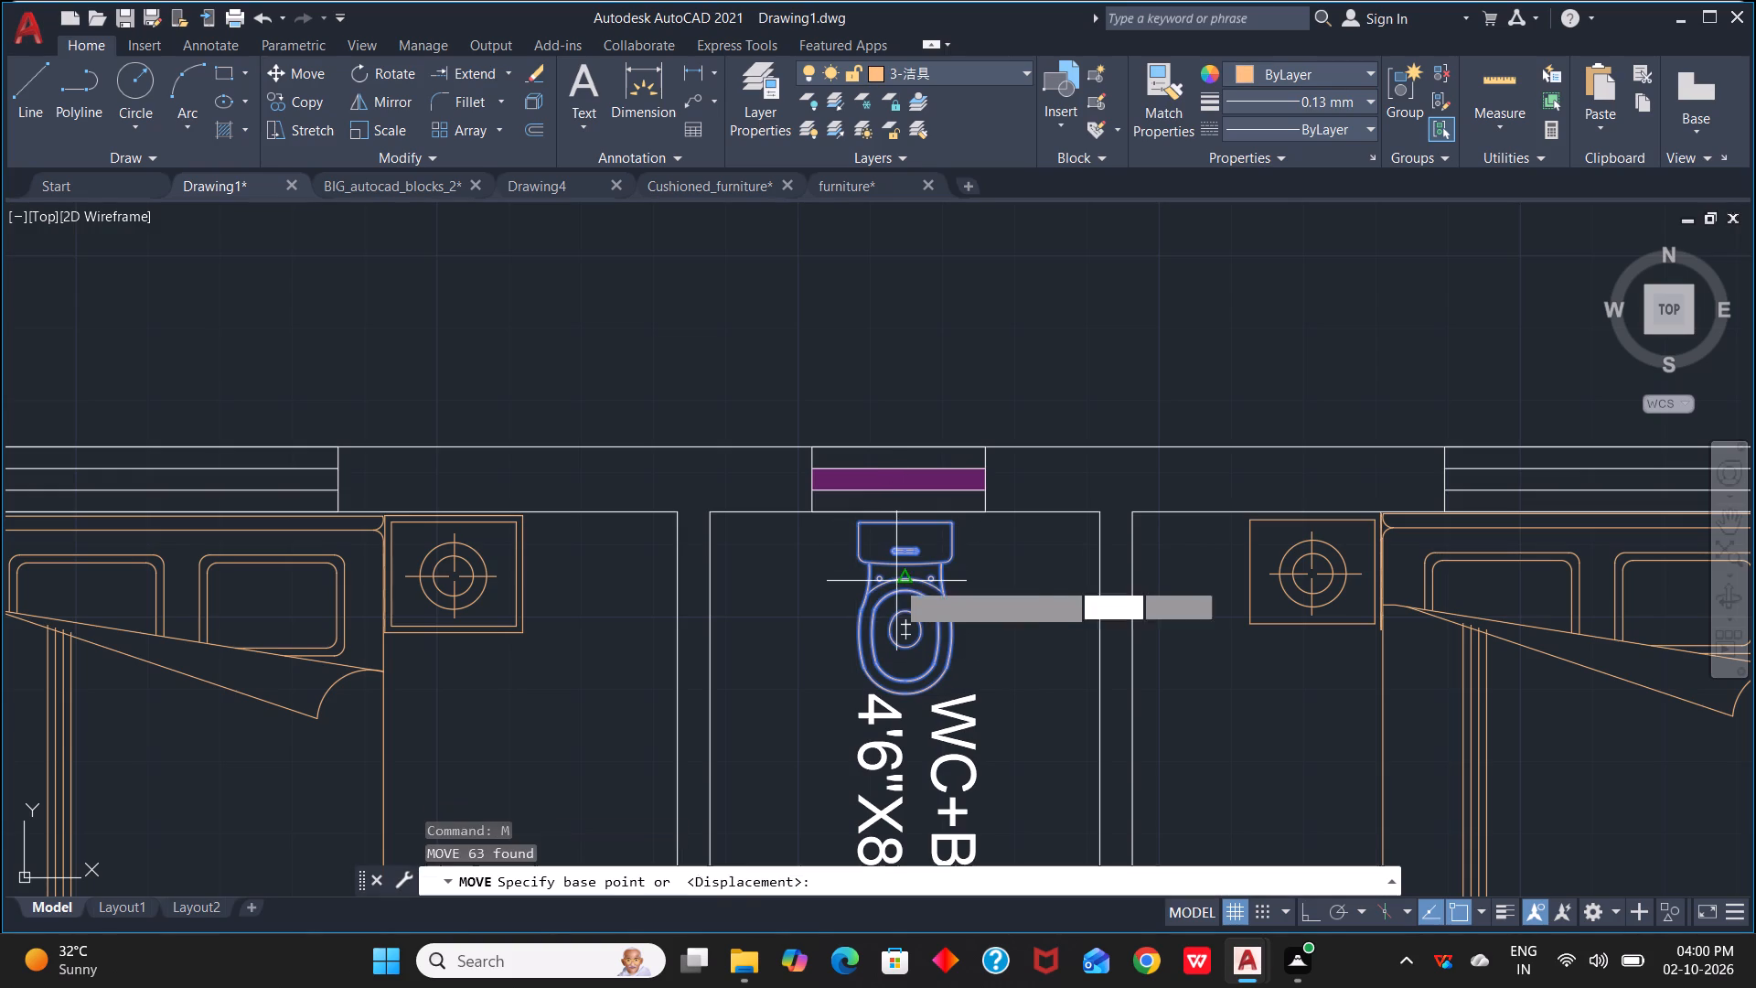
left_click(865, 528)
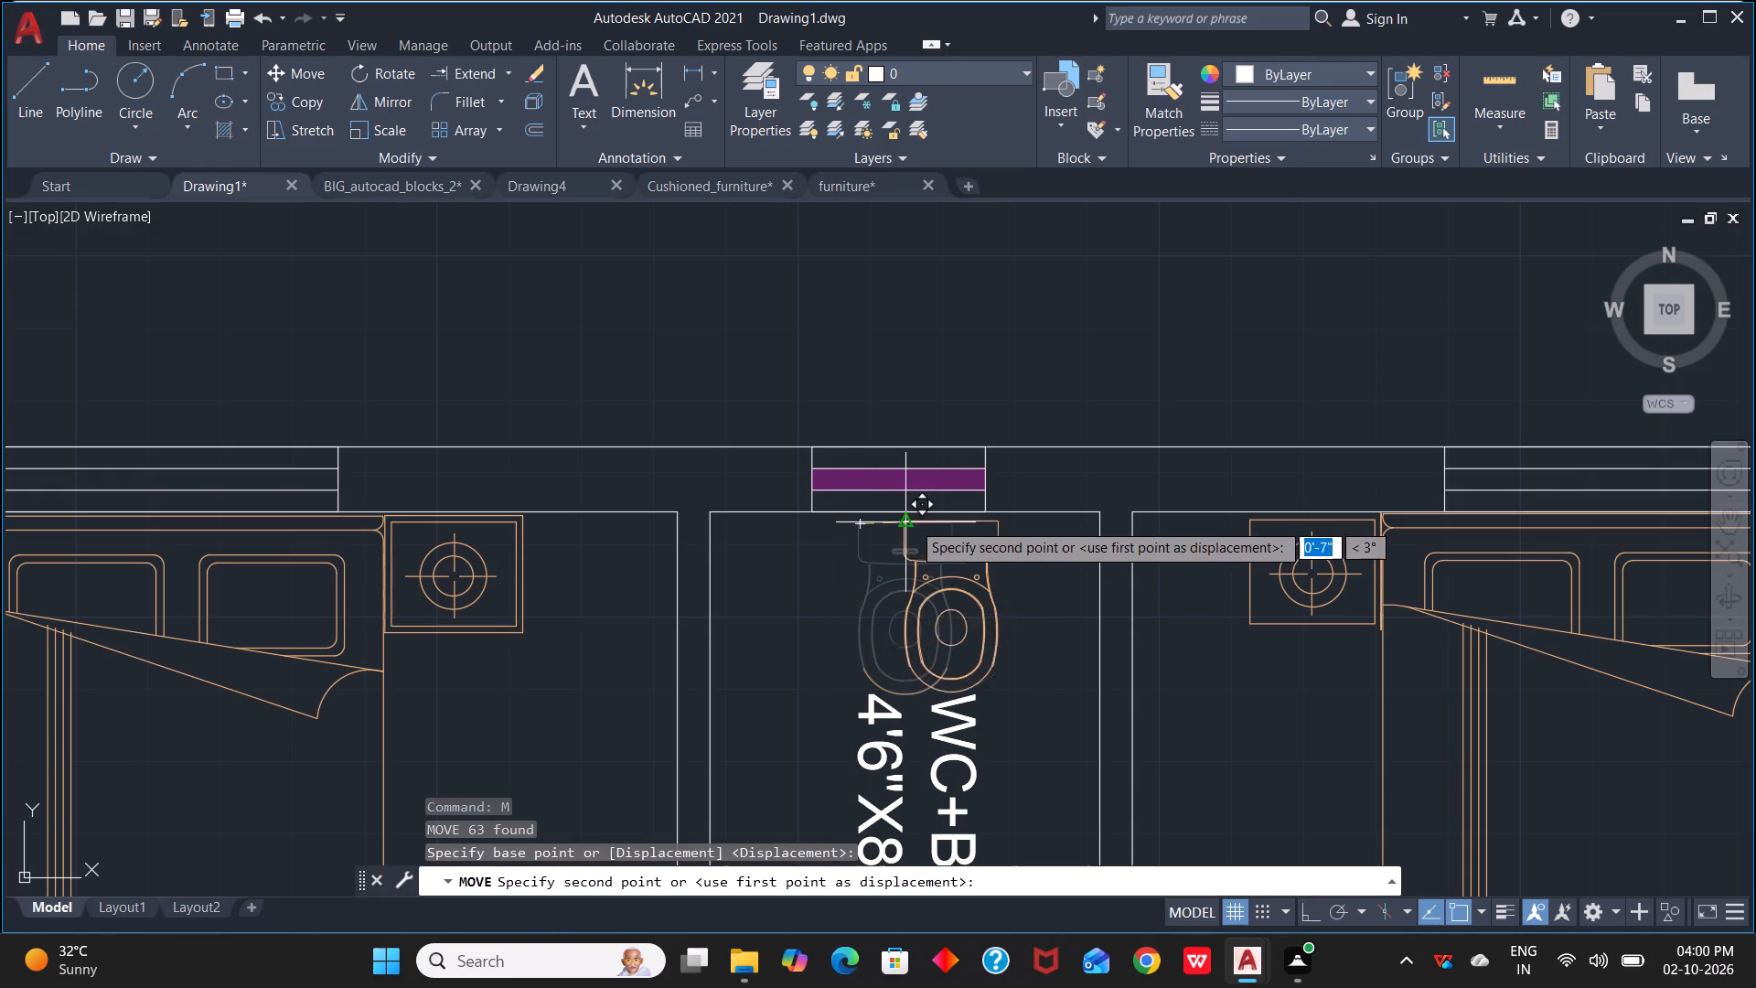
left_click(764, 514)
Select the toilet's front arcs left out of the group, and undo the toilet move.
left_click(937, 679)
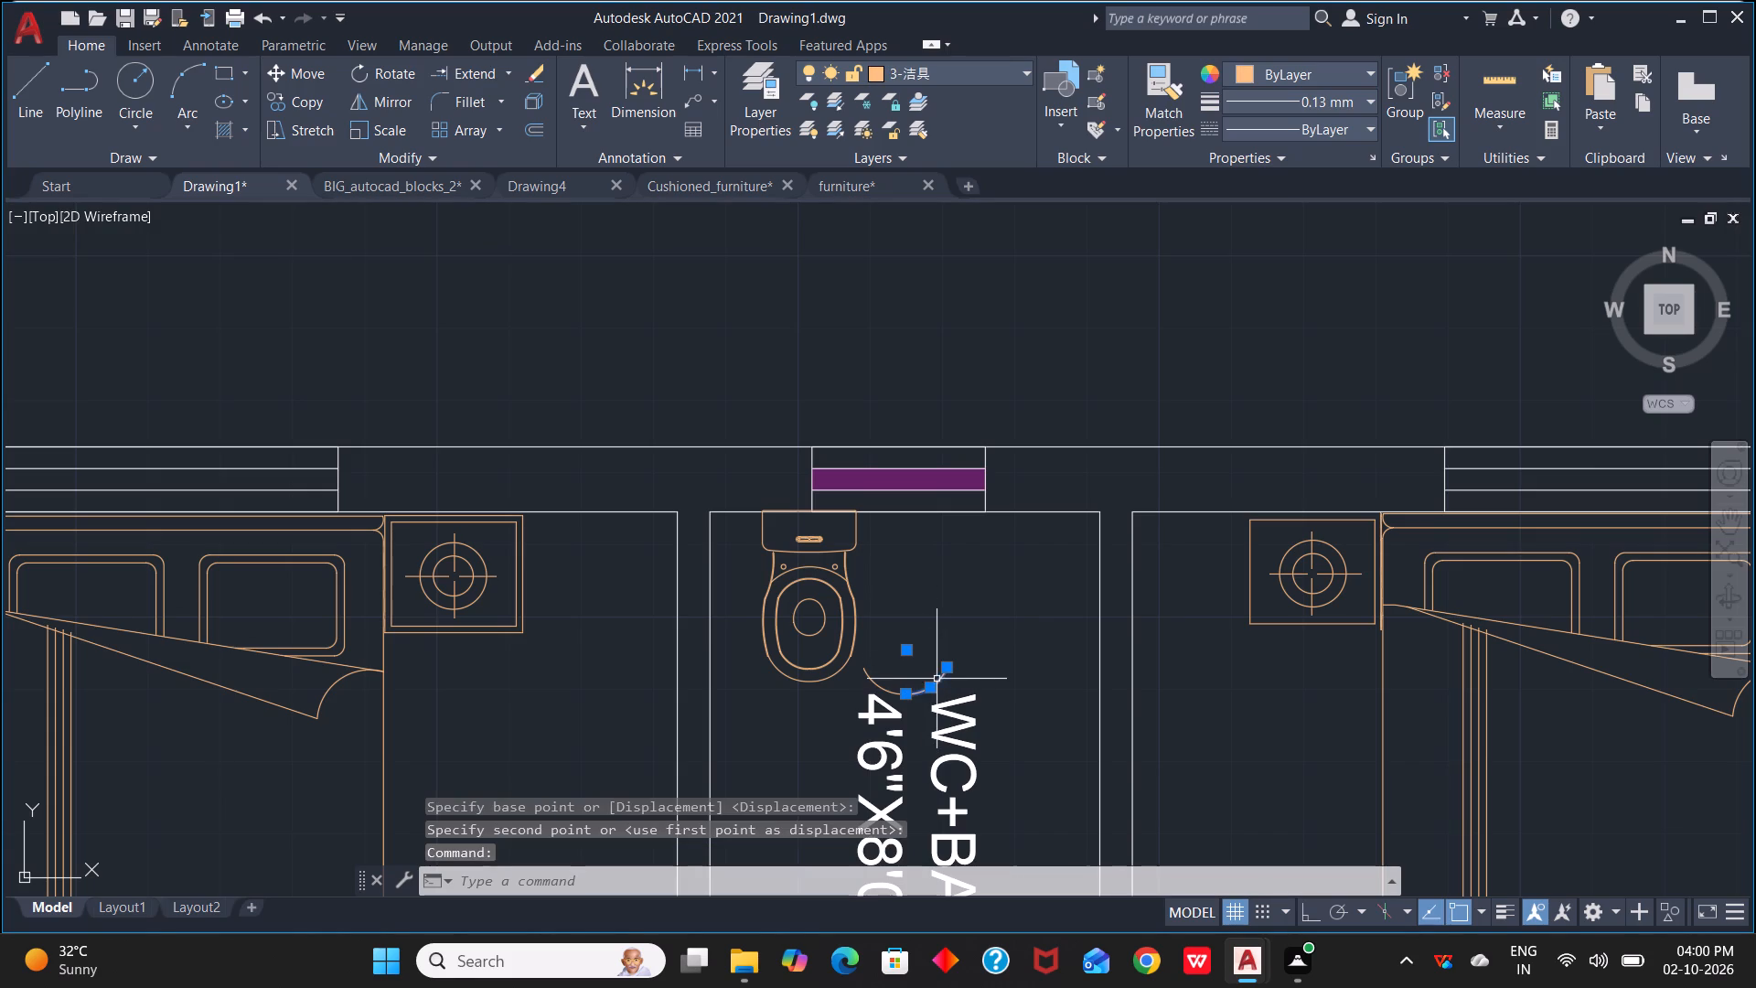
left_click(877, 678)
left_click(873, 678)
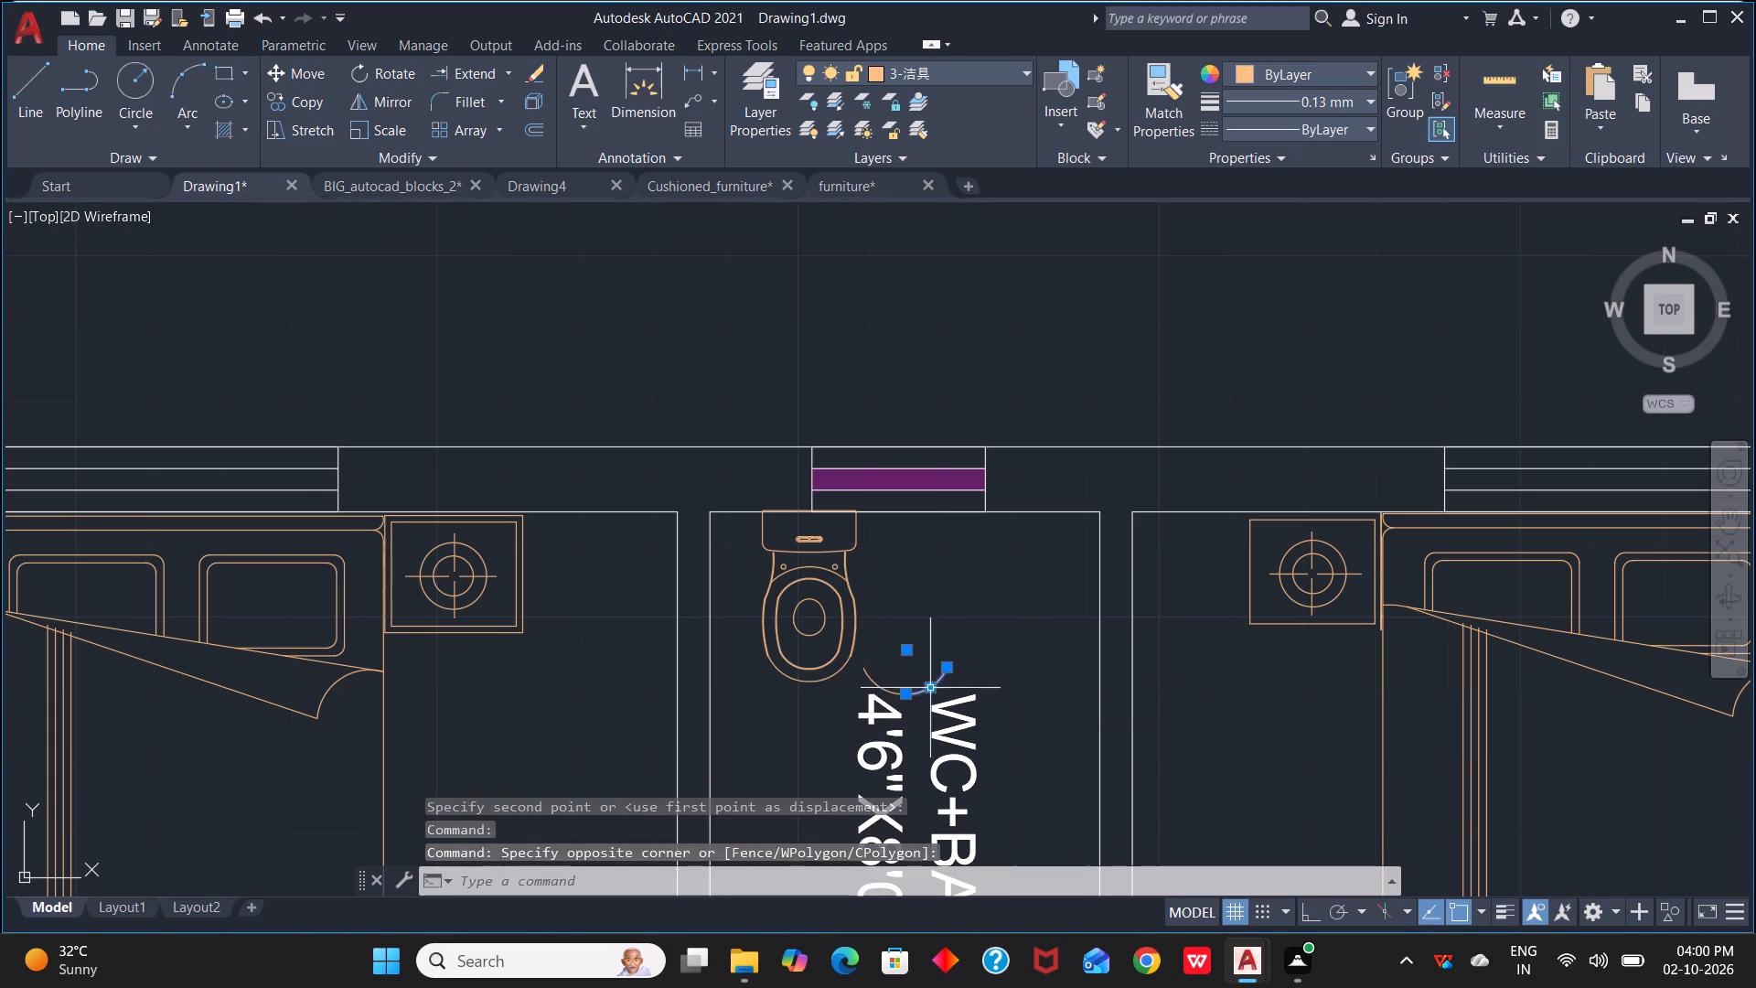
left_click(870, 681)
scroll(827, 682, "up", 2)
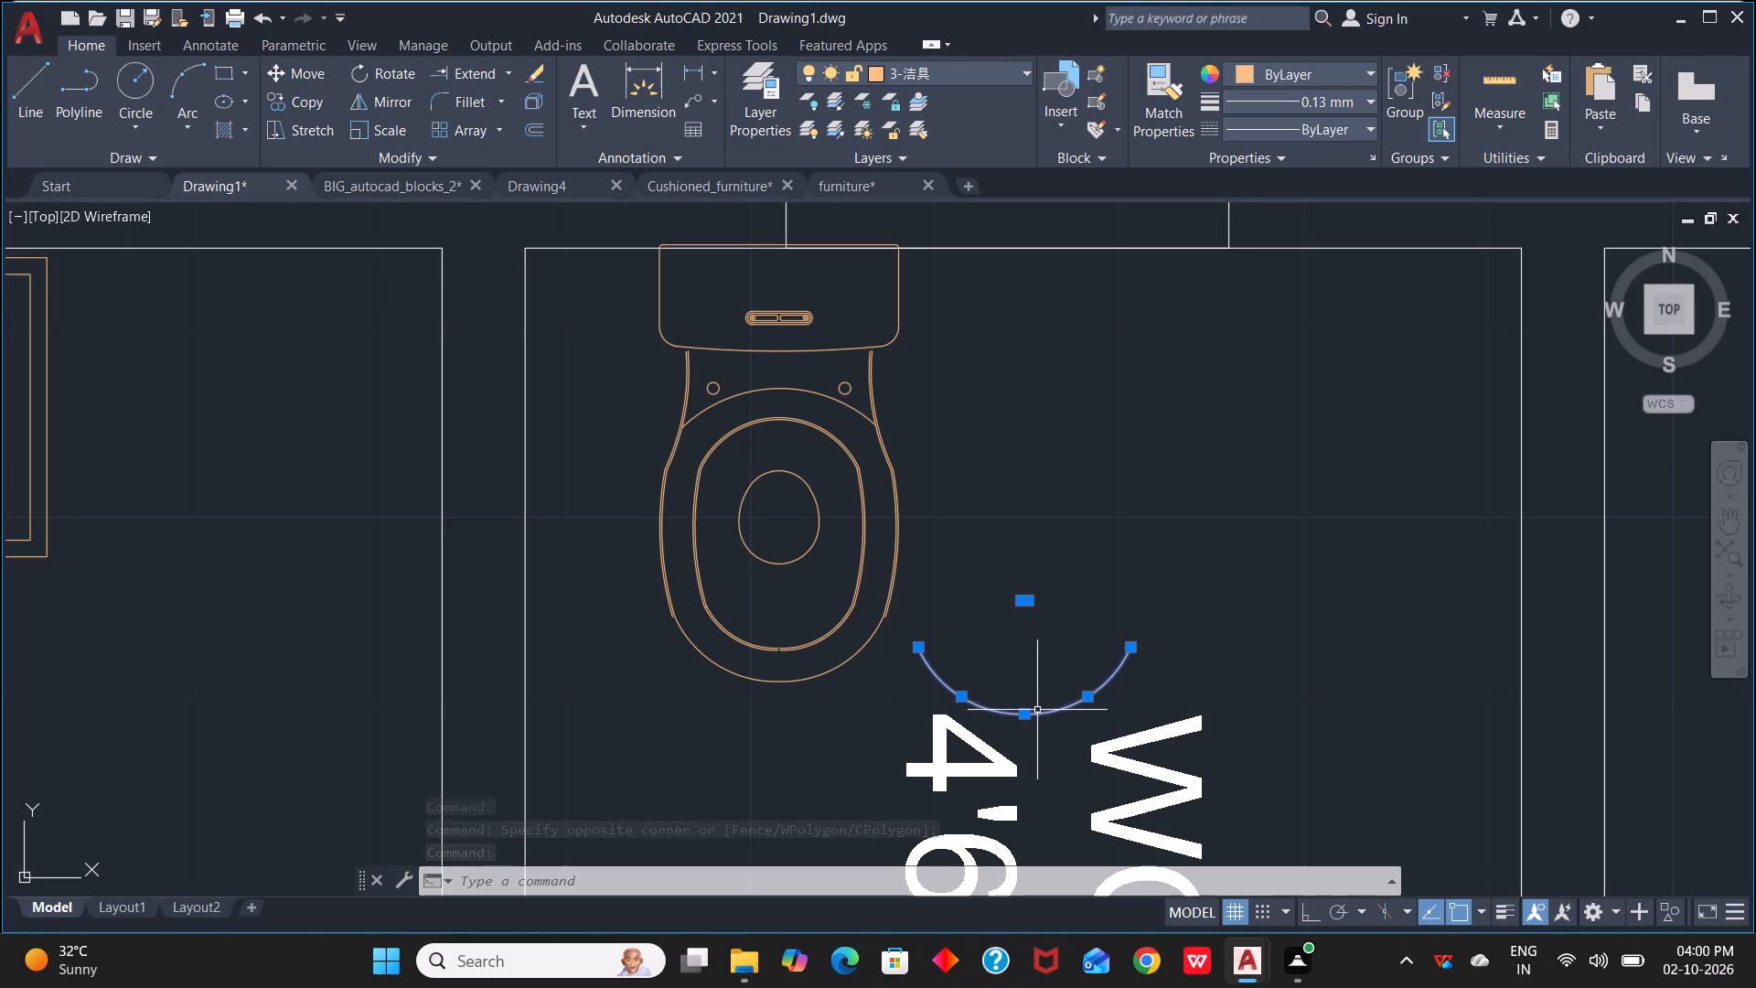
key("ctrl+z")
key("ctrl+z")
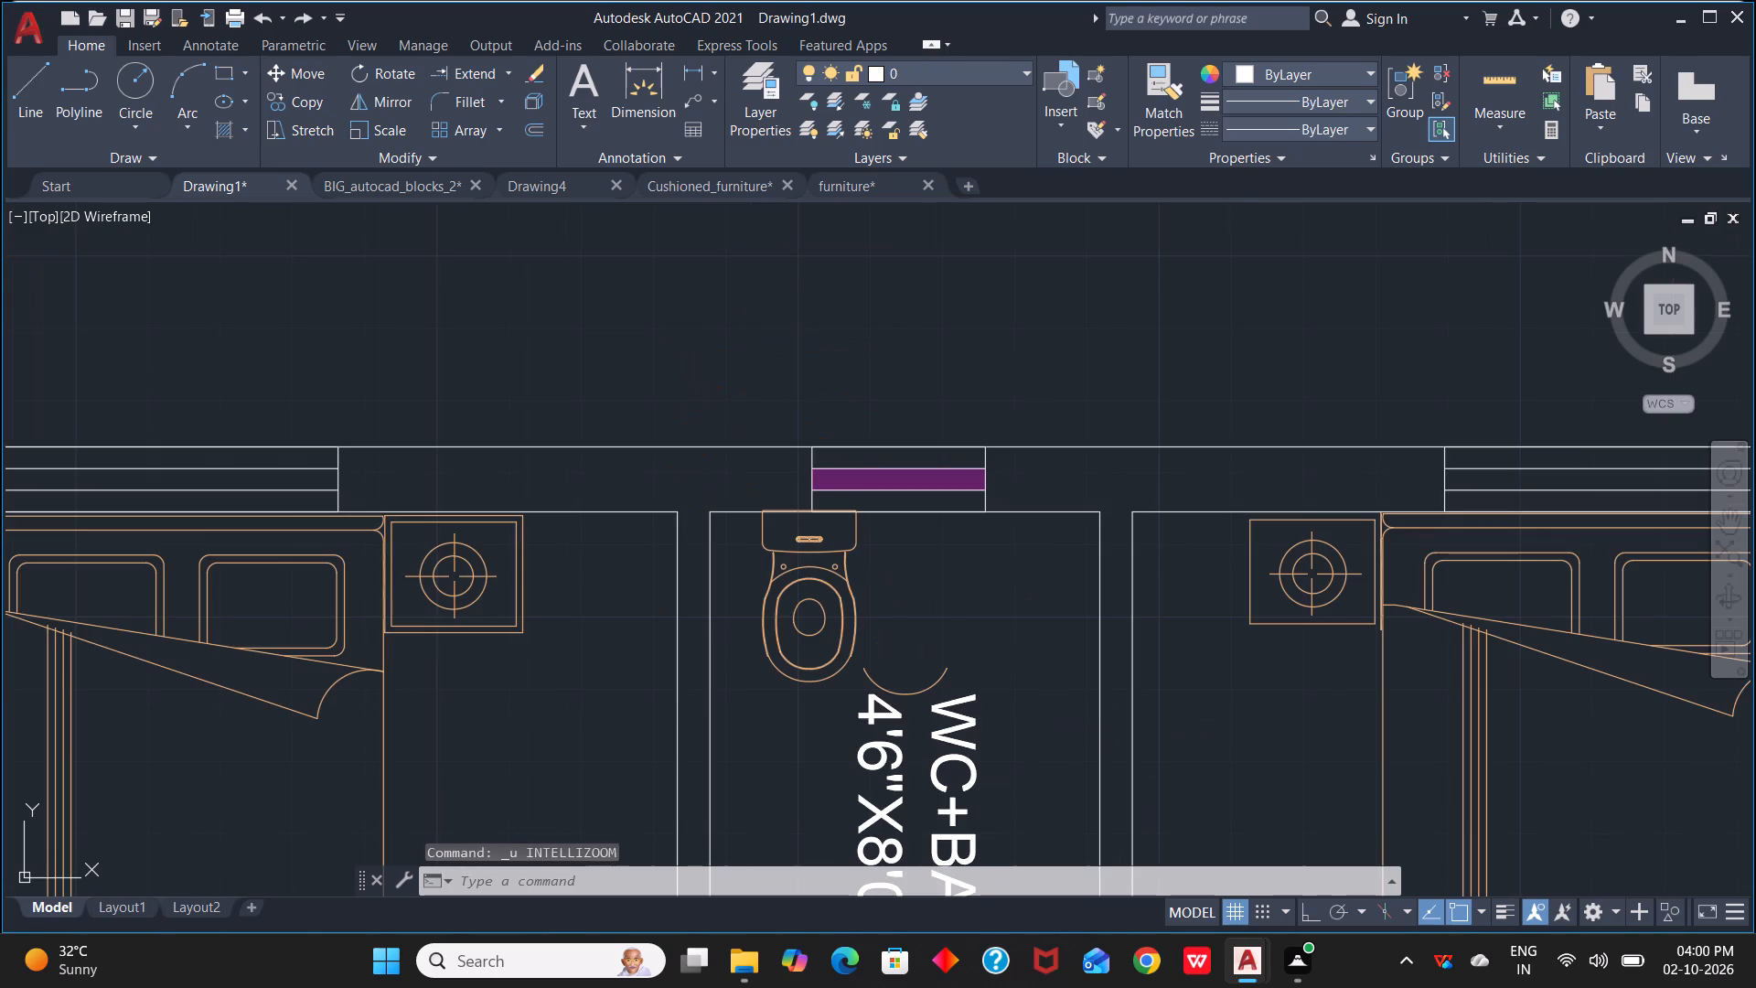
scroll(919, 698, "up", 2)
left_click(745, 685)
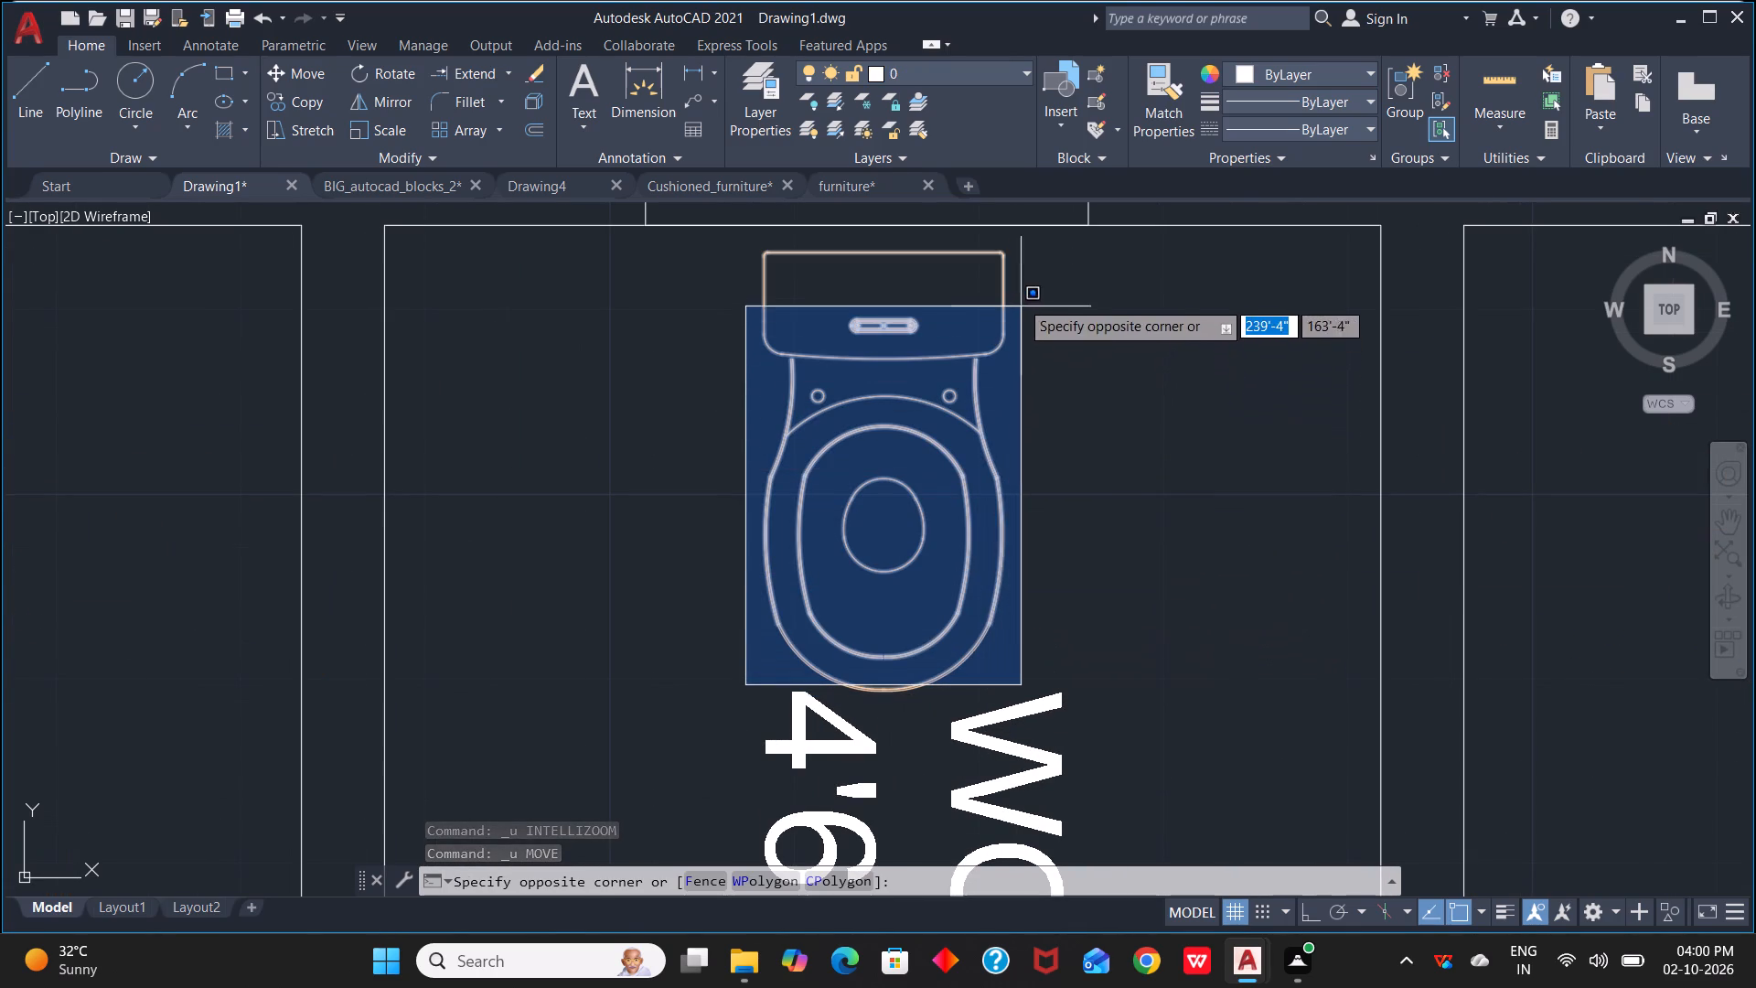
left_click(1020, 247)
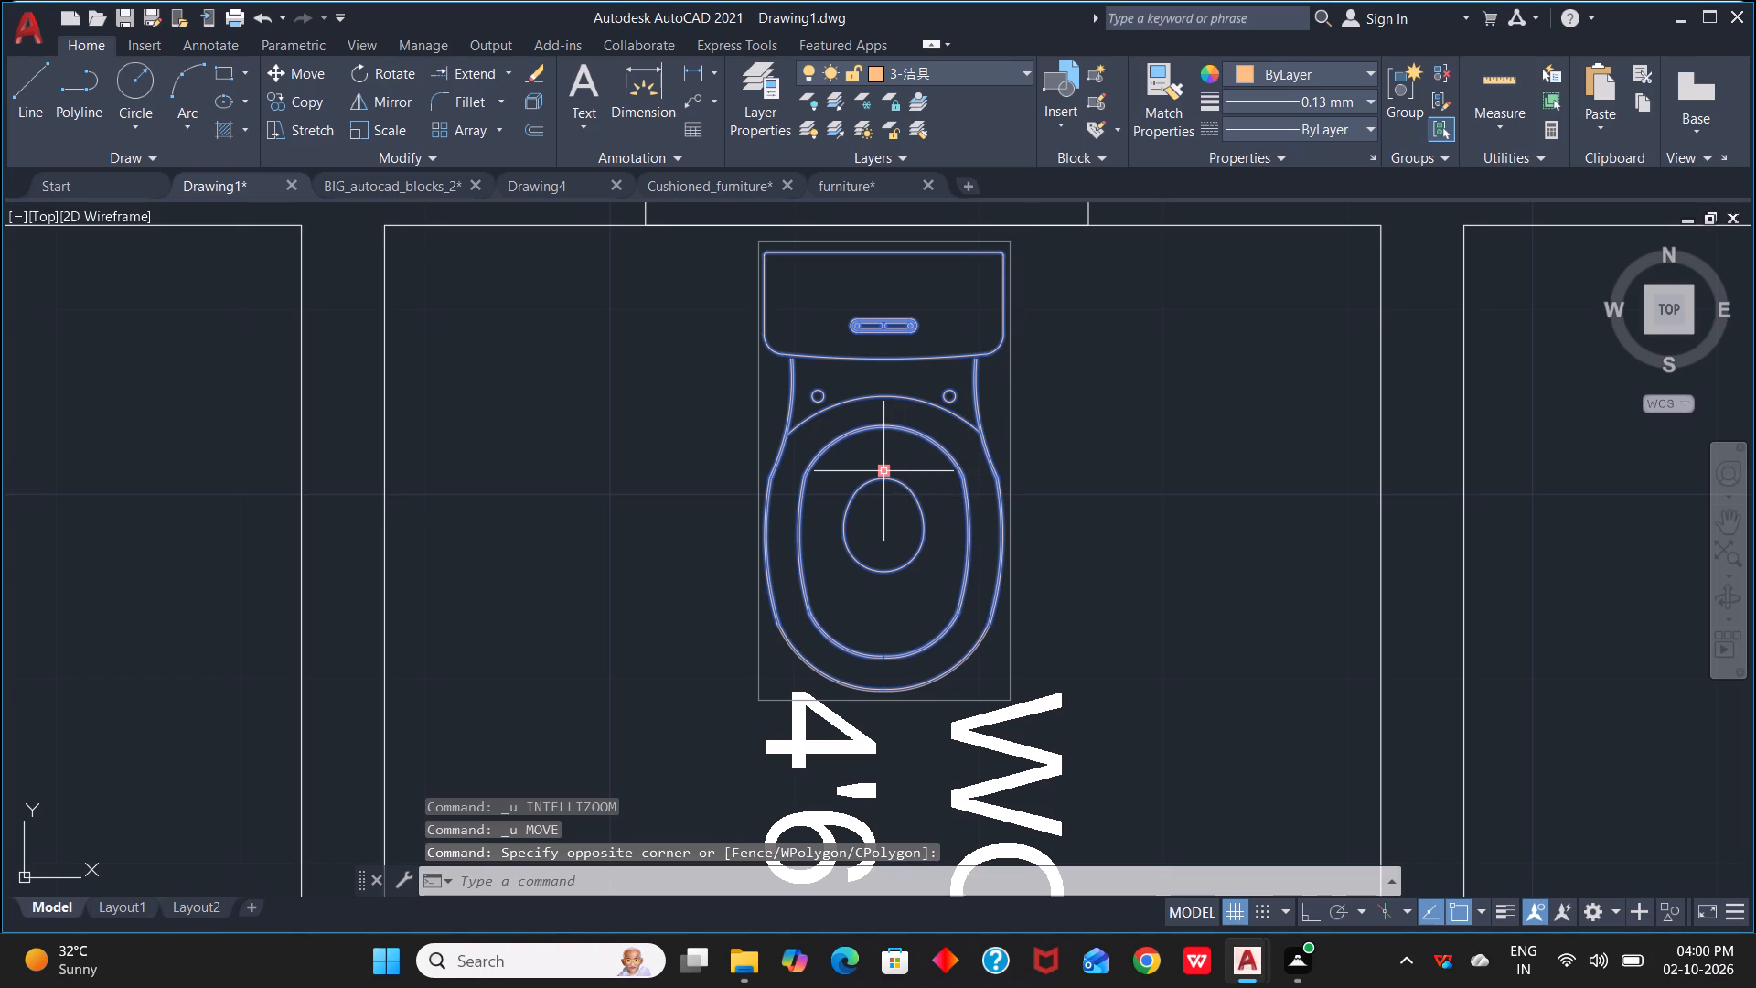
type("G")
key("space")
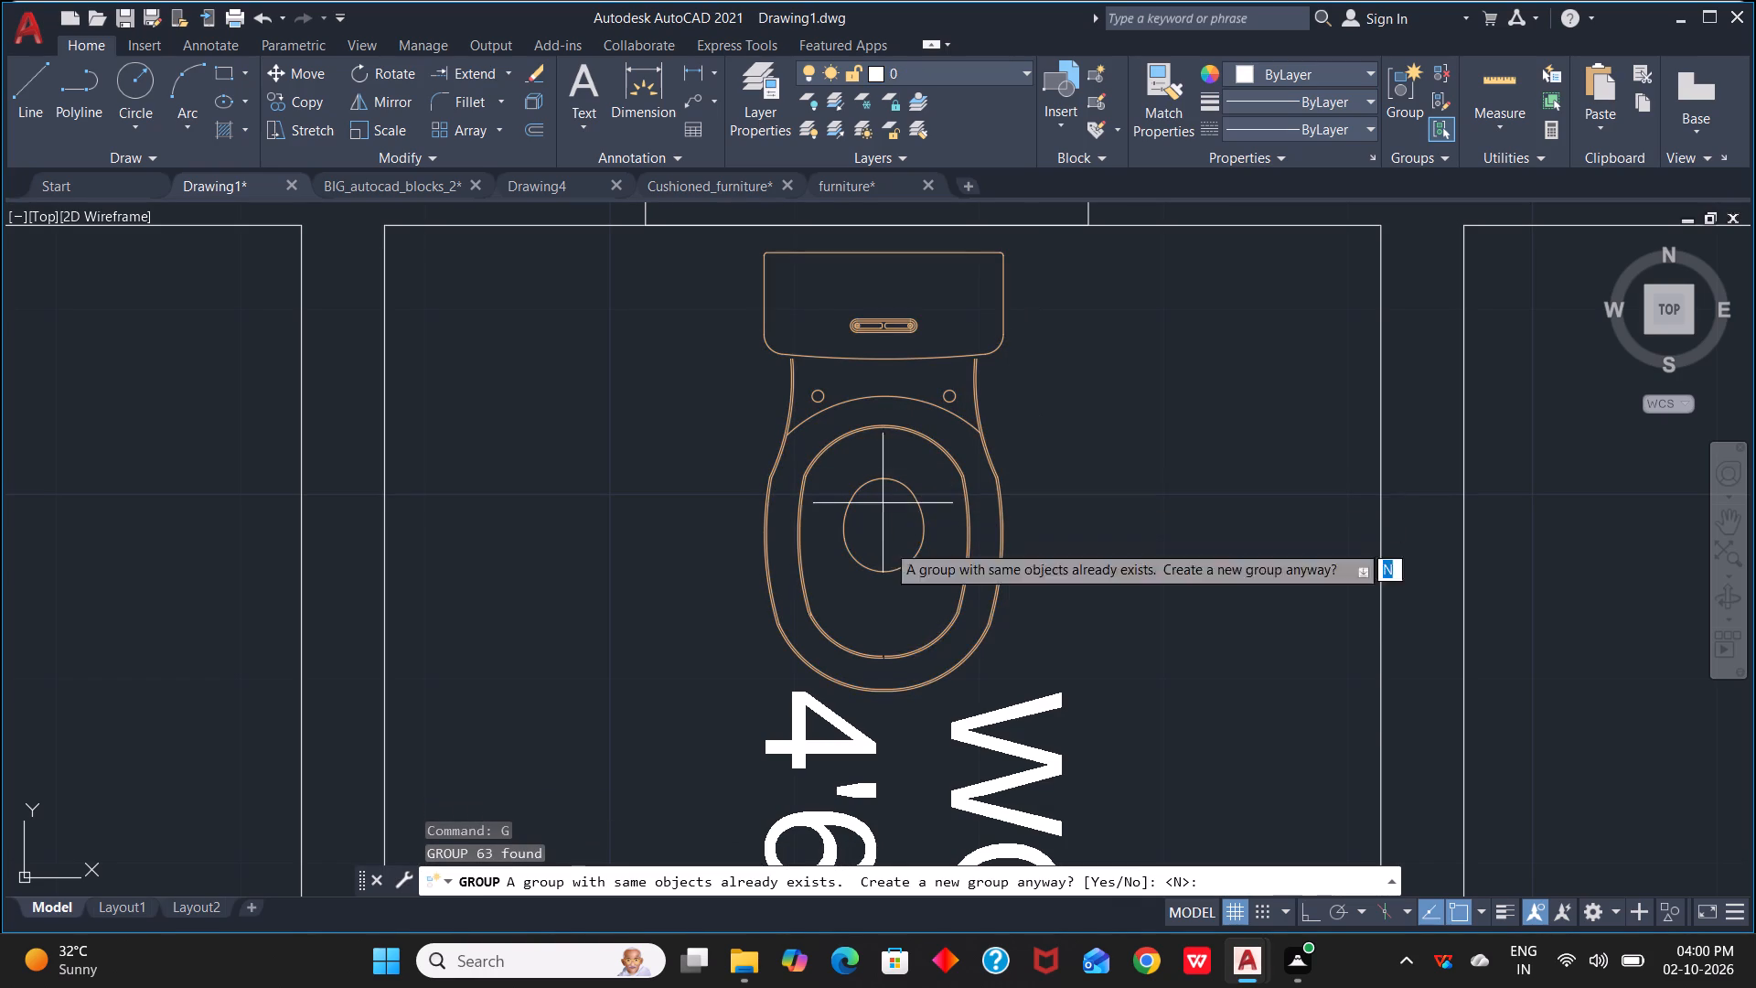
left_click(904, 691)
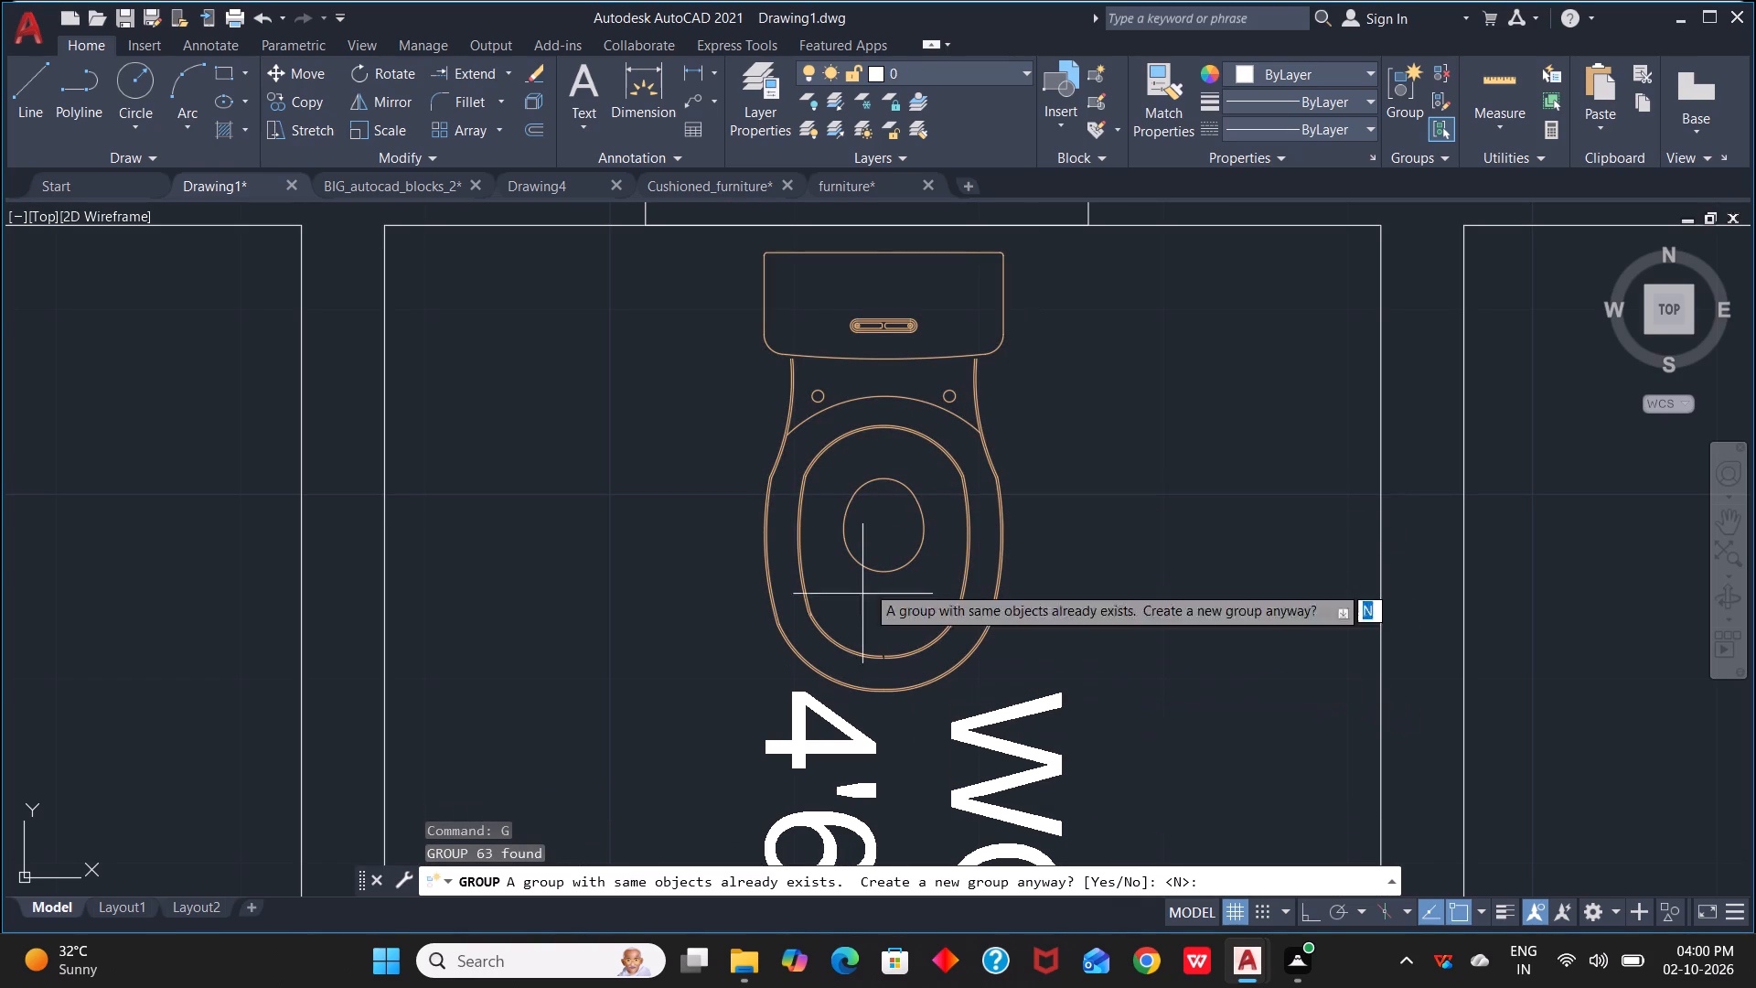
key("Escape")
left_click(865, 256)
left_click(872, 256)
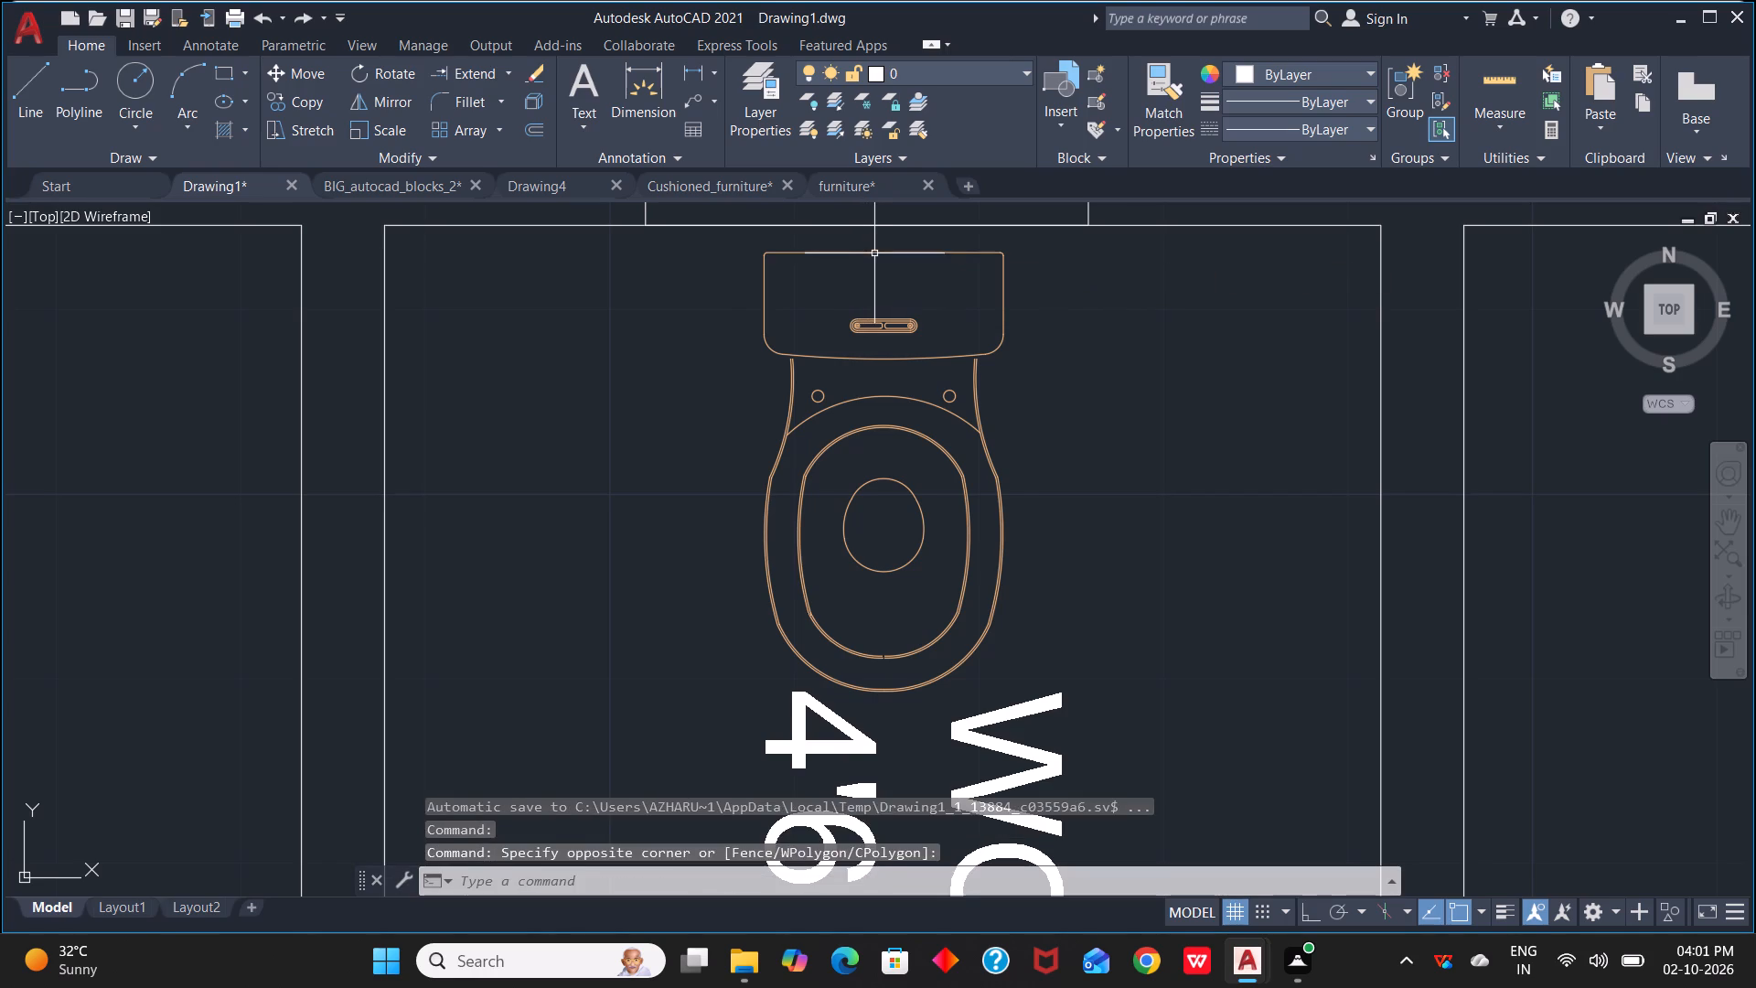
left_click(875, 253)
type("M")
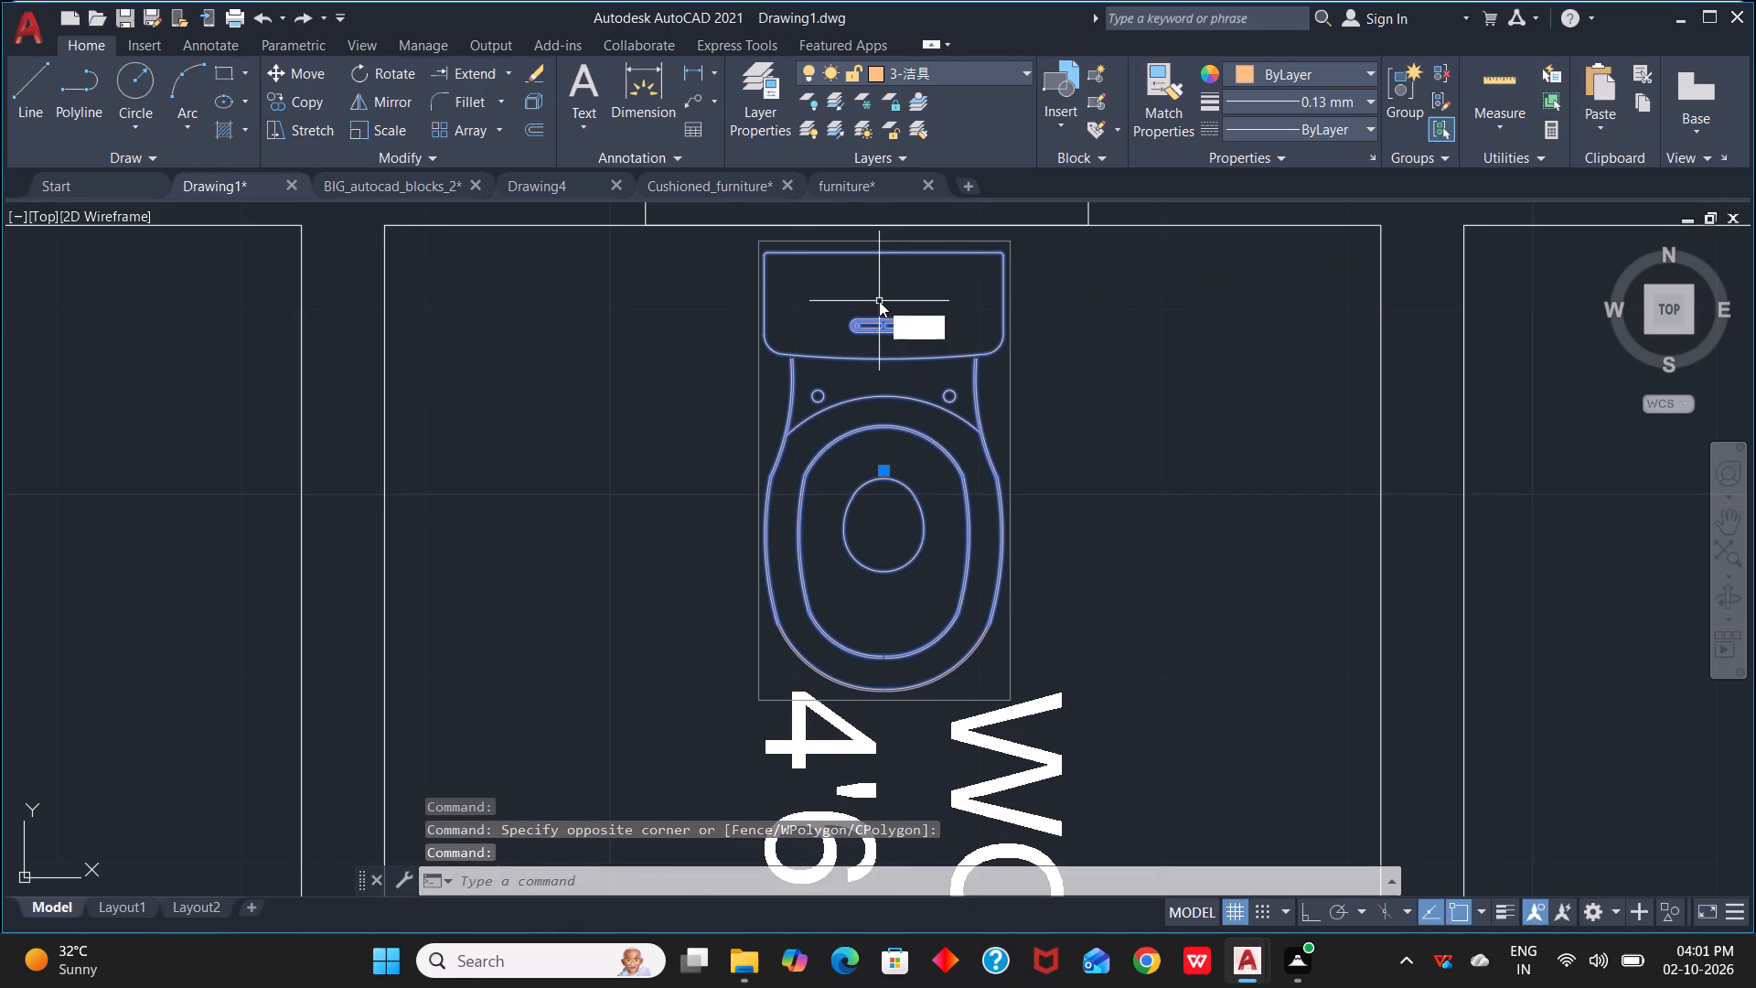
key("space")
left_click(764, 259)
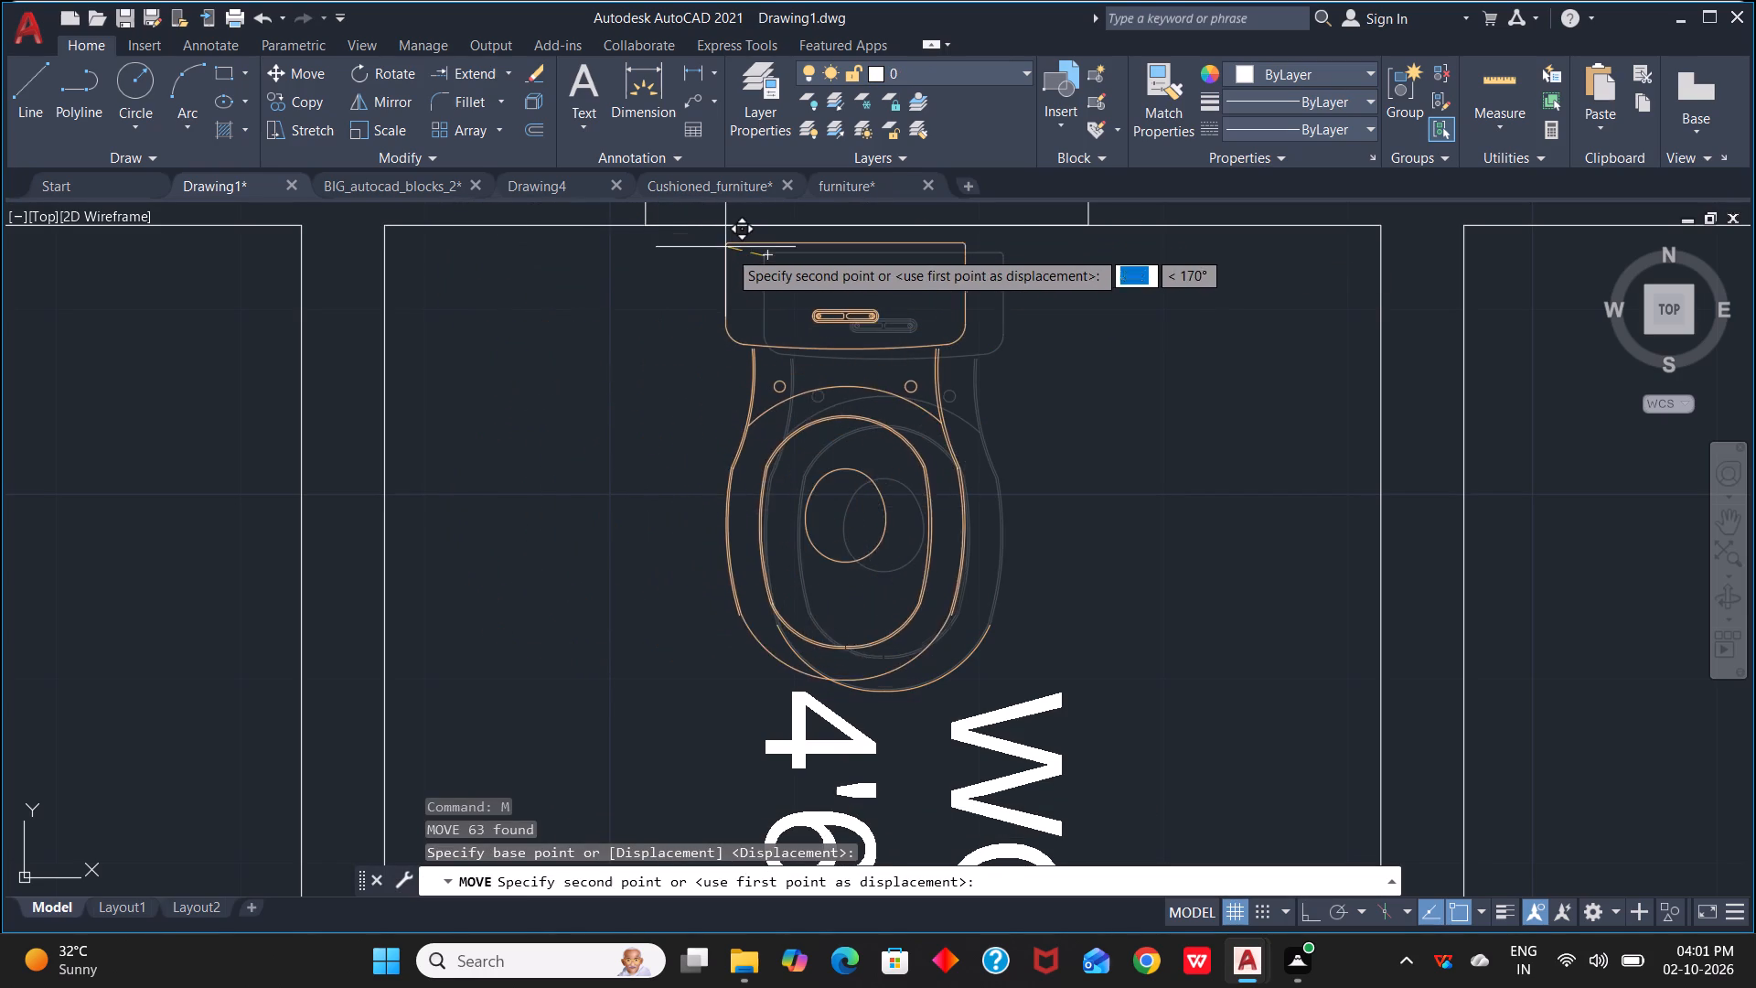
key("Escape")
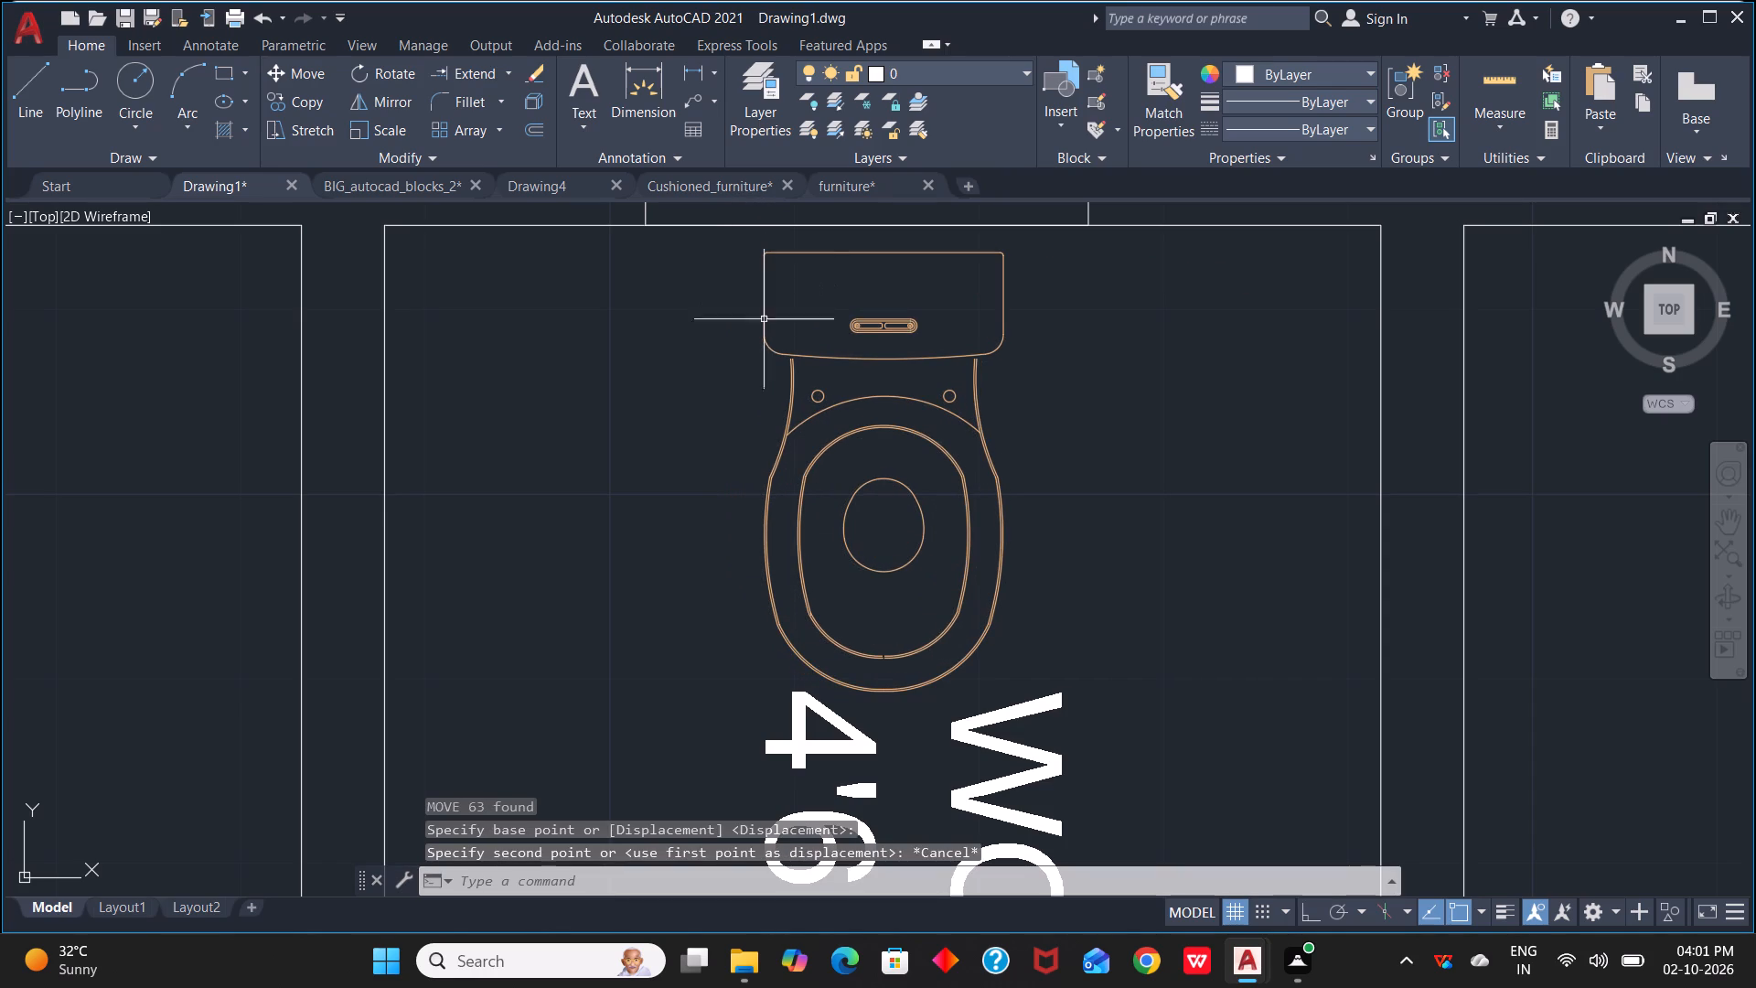
Group the upper WC+BATH toilet group together with the two outer arcs at the front of its bowl.
left_click(892, 688)
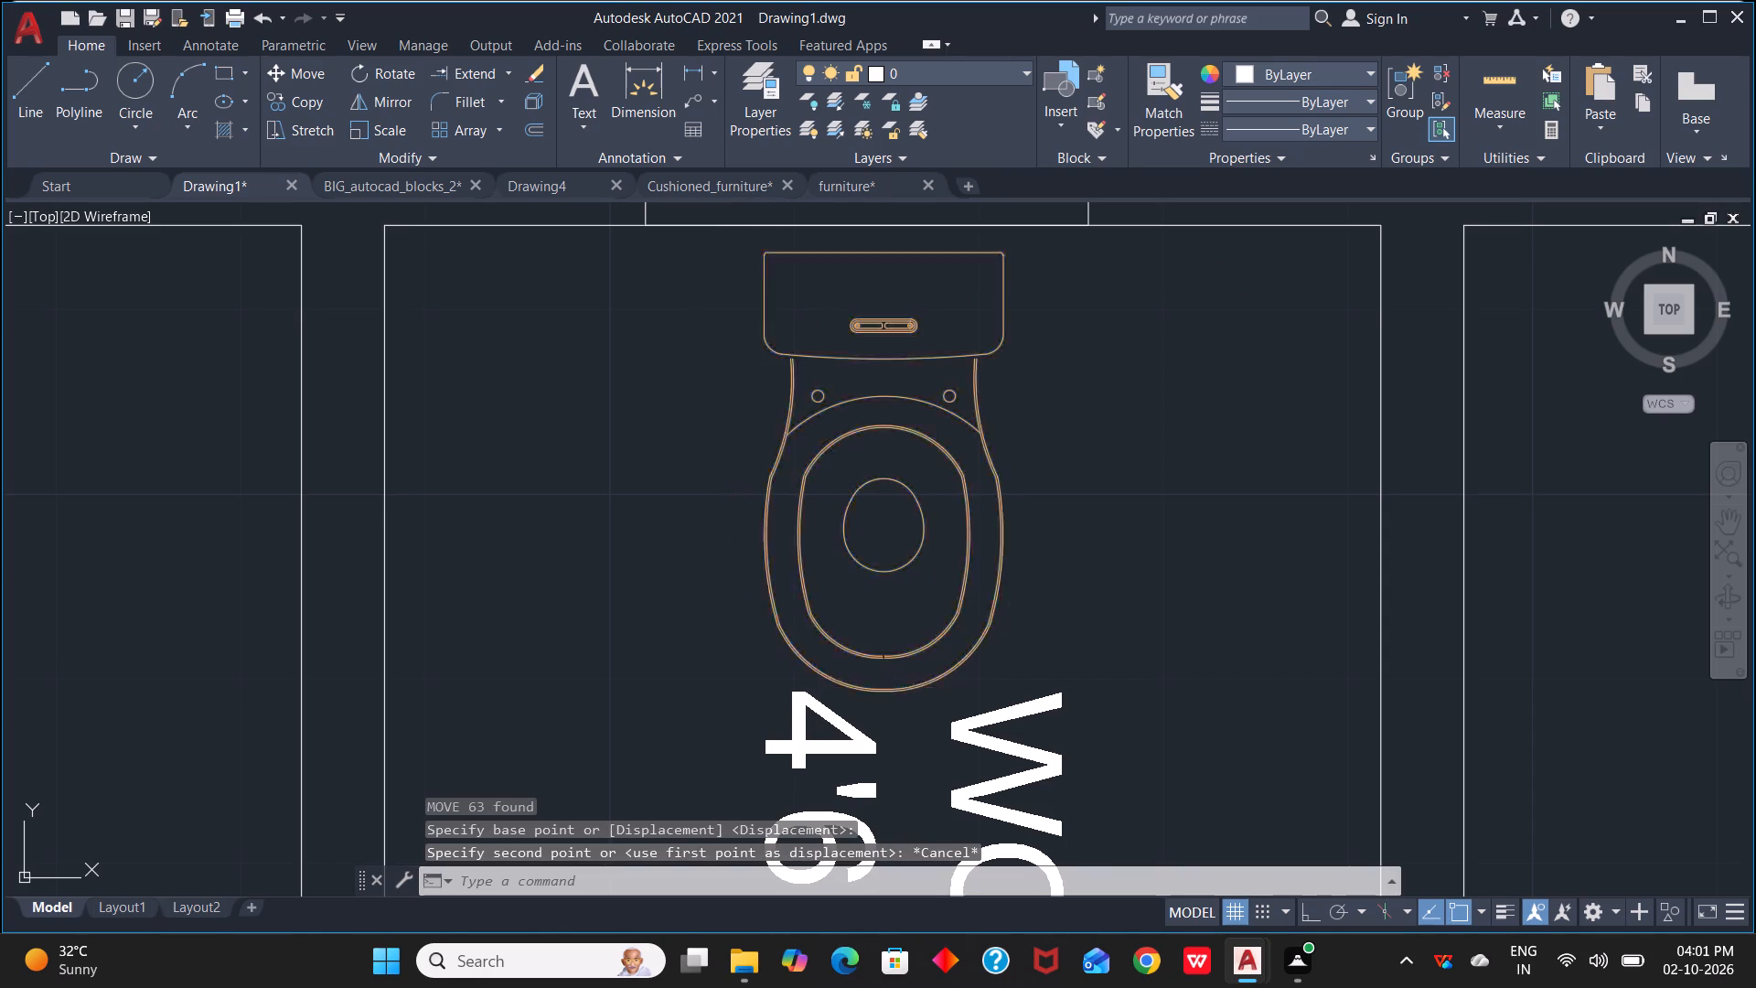
scroll(899, 706, "up", 4)
left_click(889, 610)
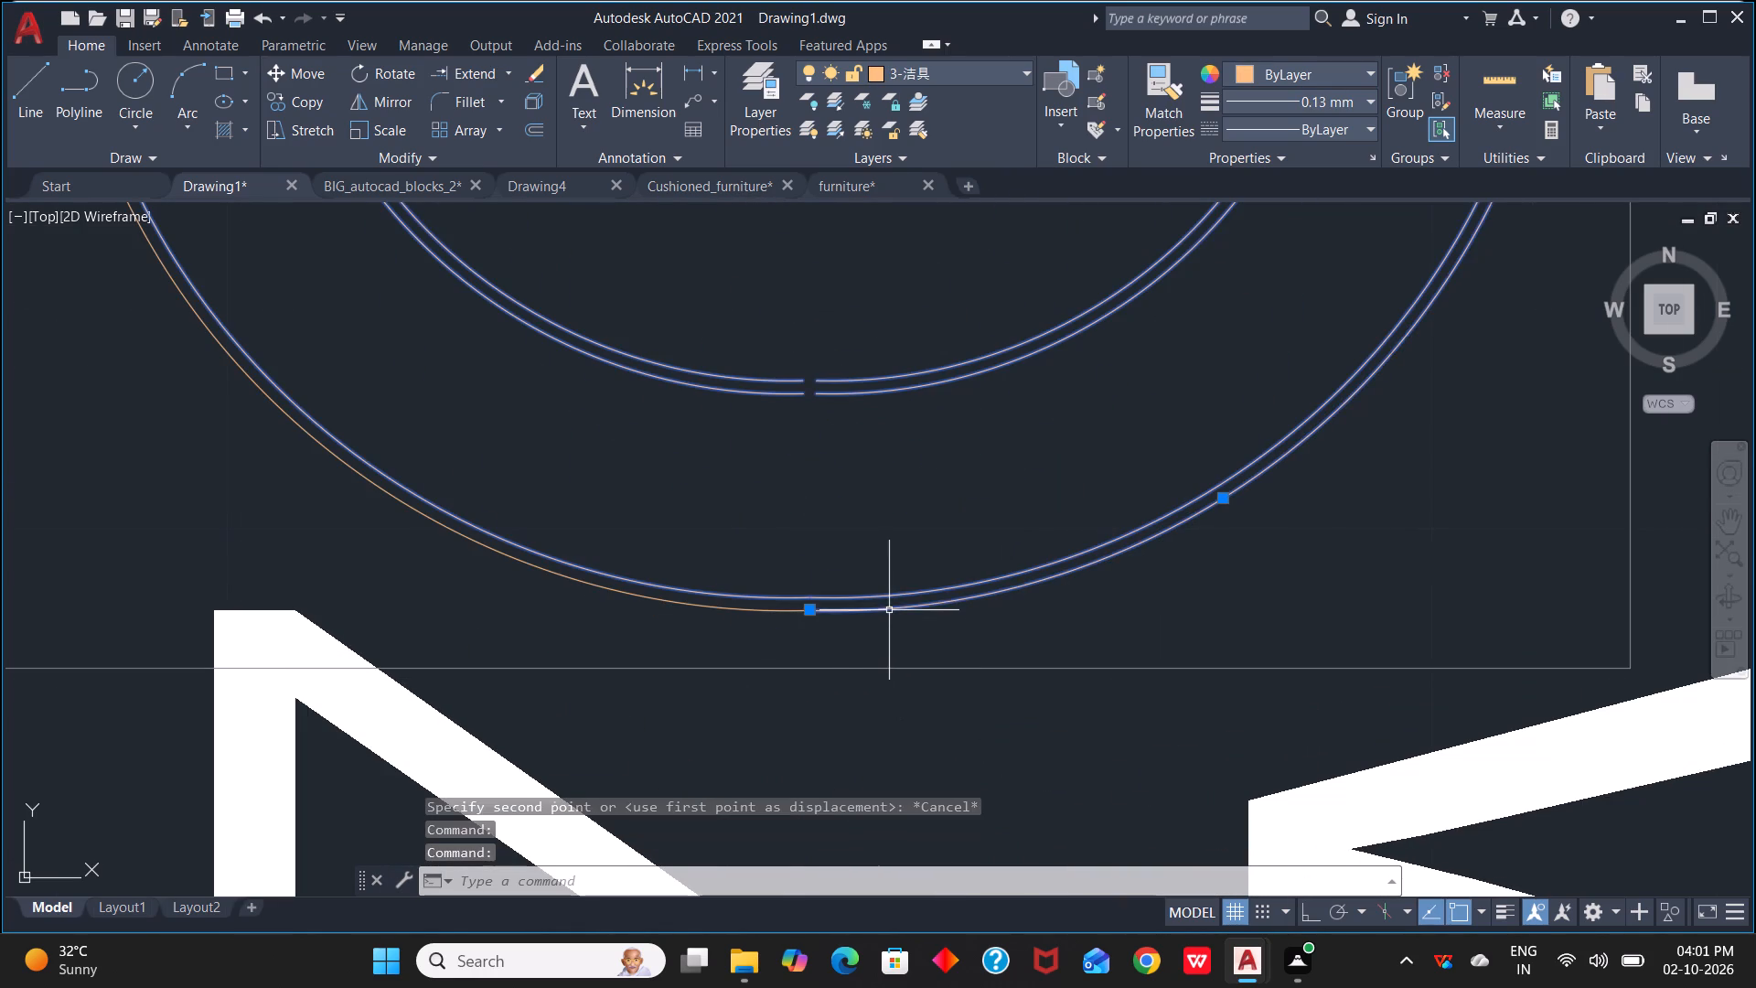
left_click(744, 608)
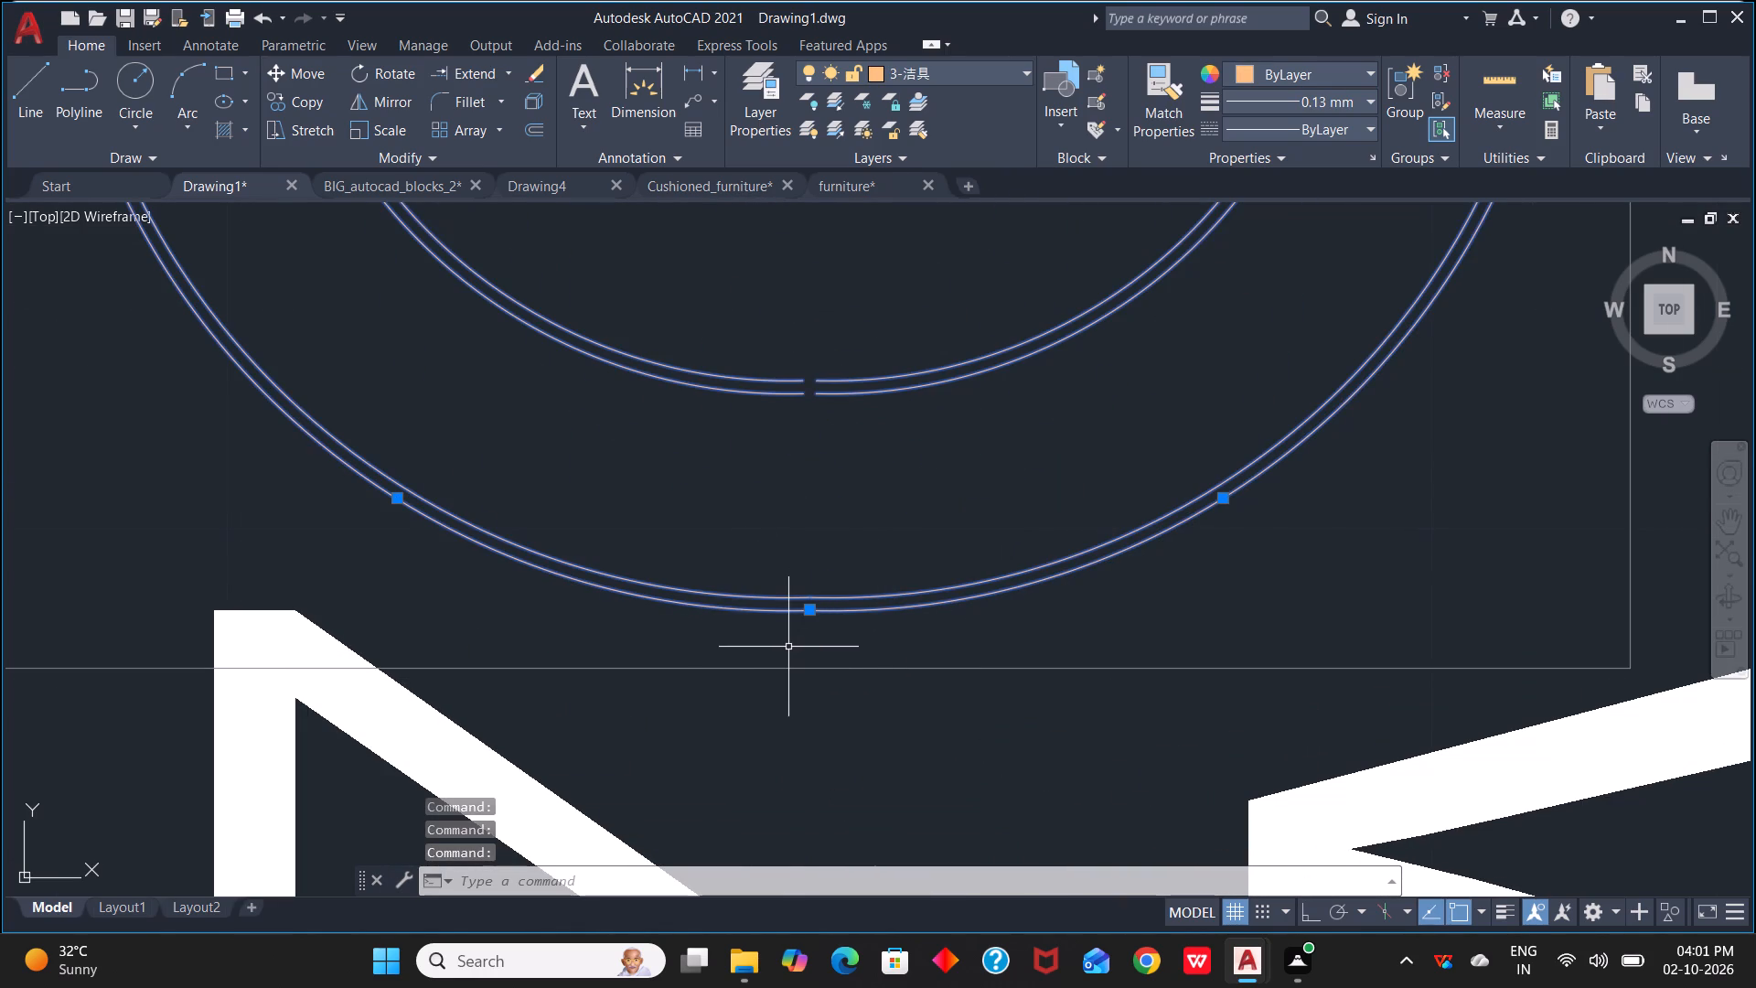
key("g")
key("space")
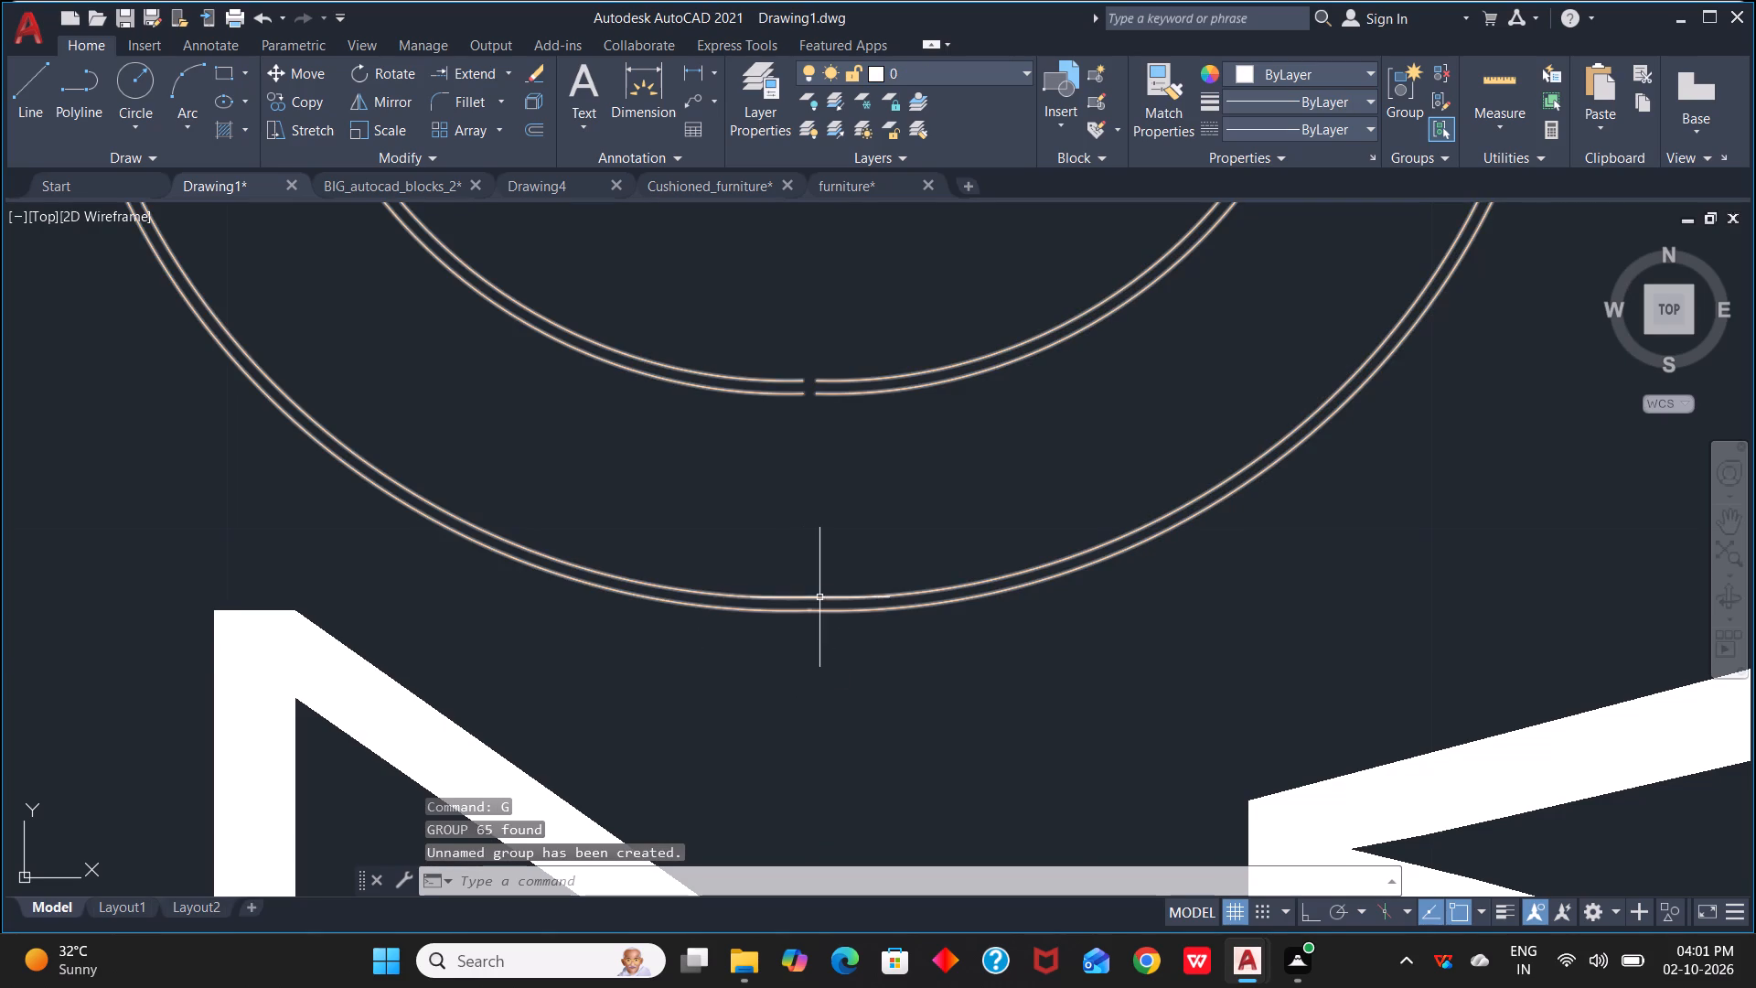
Move the grouped toilet in the upper WC+BATH by its cistern's back-left corner about 1'-4" leftward onto the window wall line.
scroll(819, 601, "down", 7)
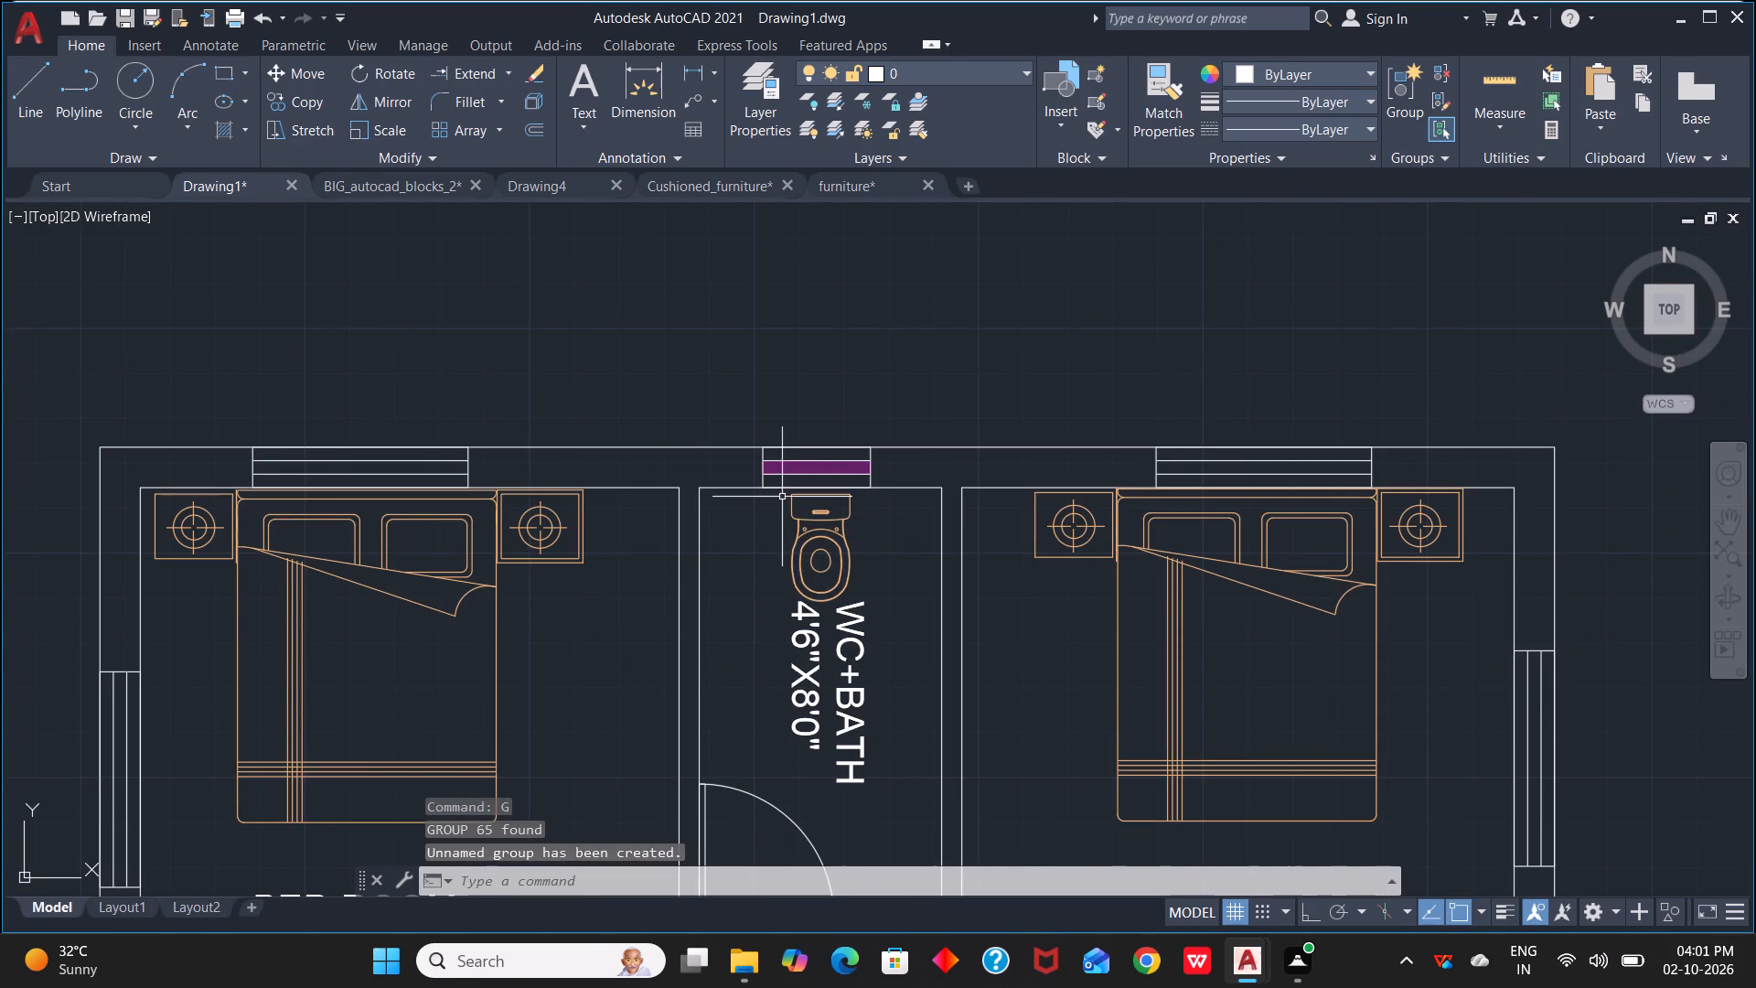
left_click(792, 494)
type("M")
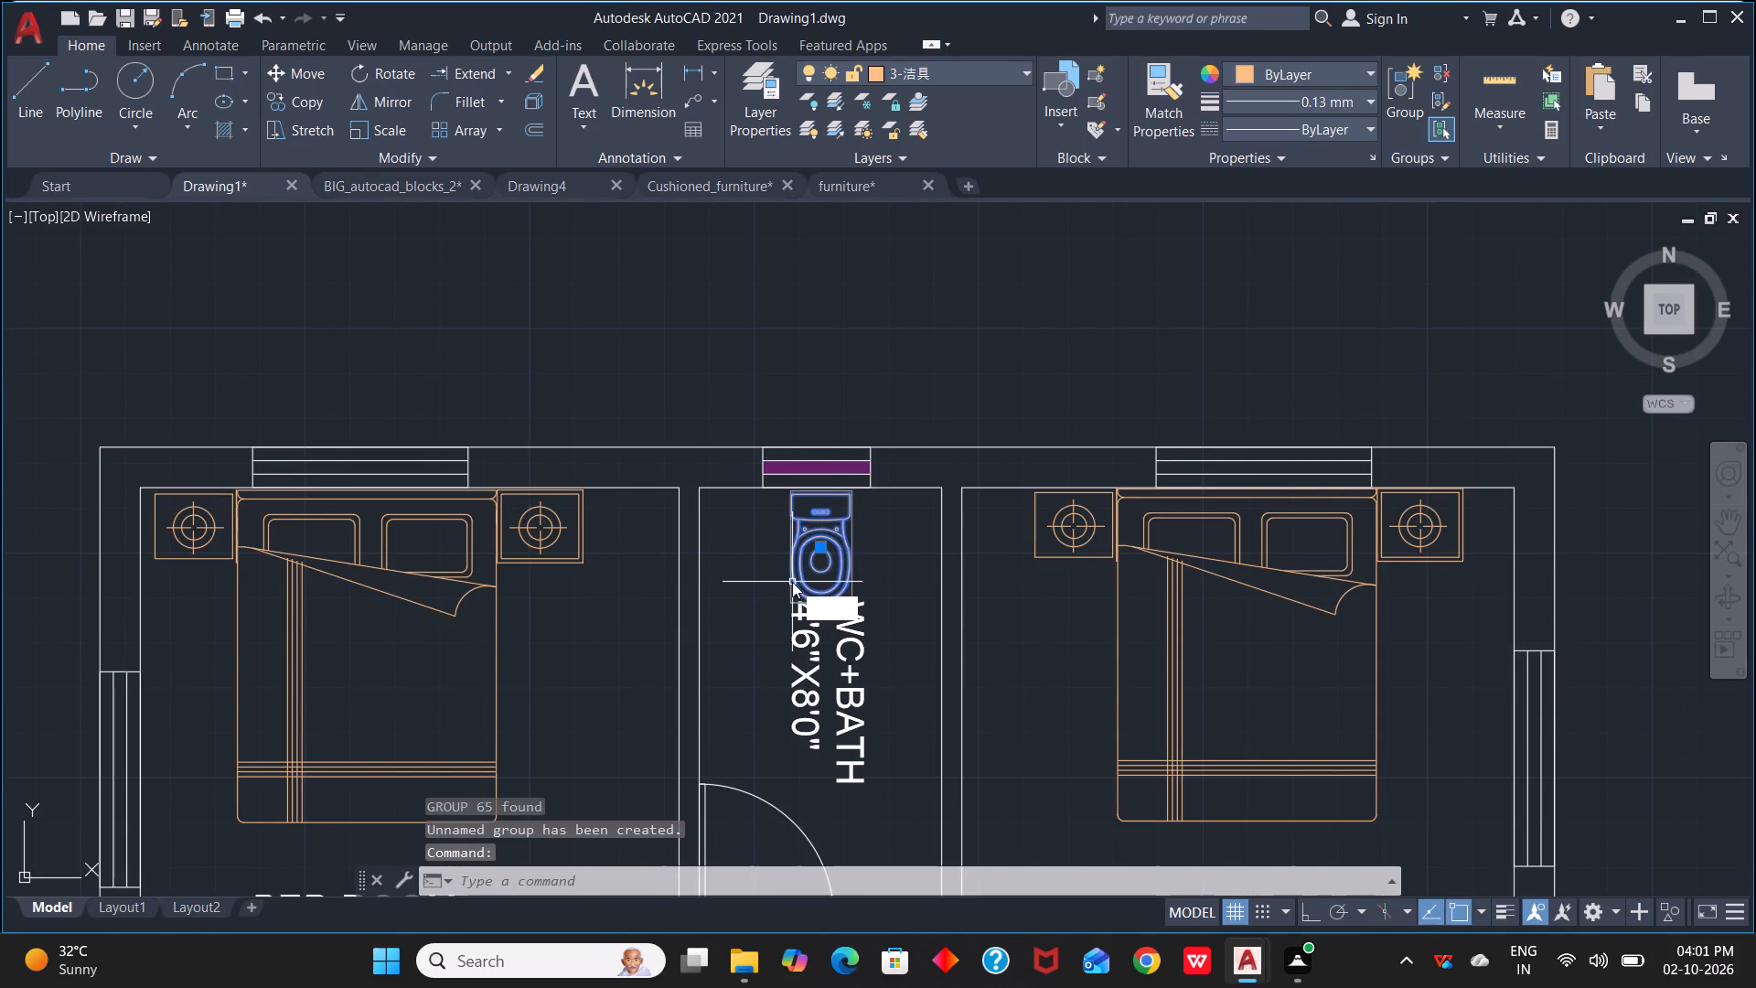
key("space")
scroll(790, 526, "up", 2)
middle_click_drag(800, 499, 794, 657)
scroll(788, 637, "up", 2)
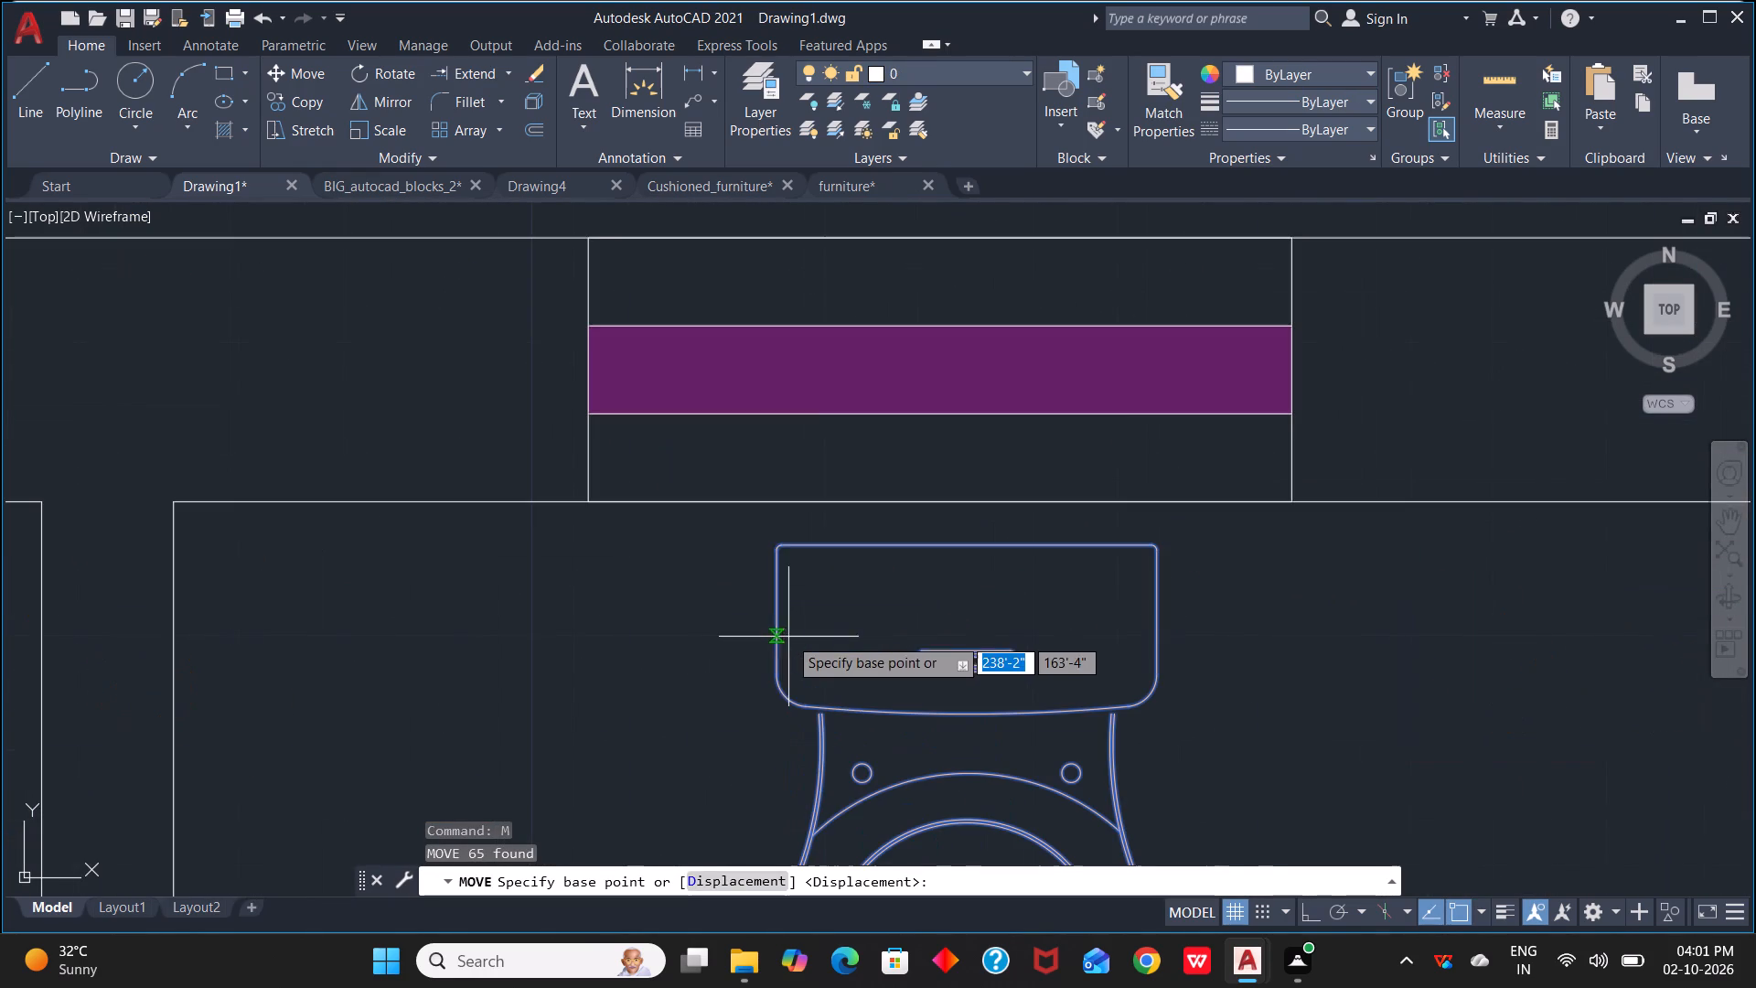
left_click(780, 547)
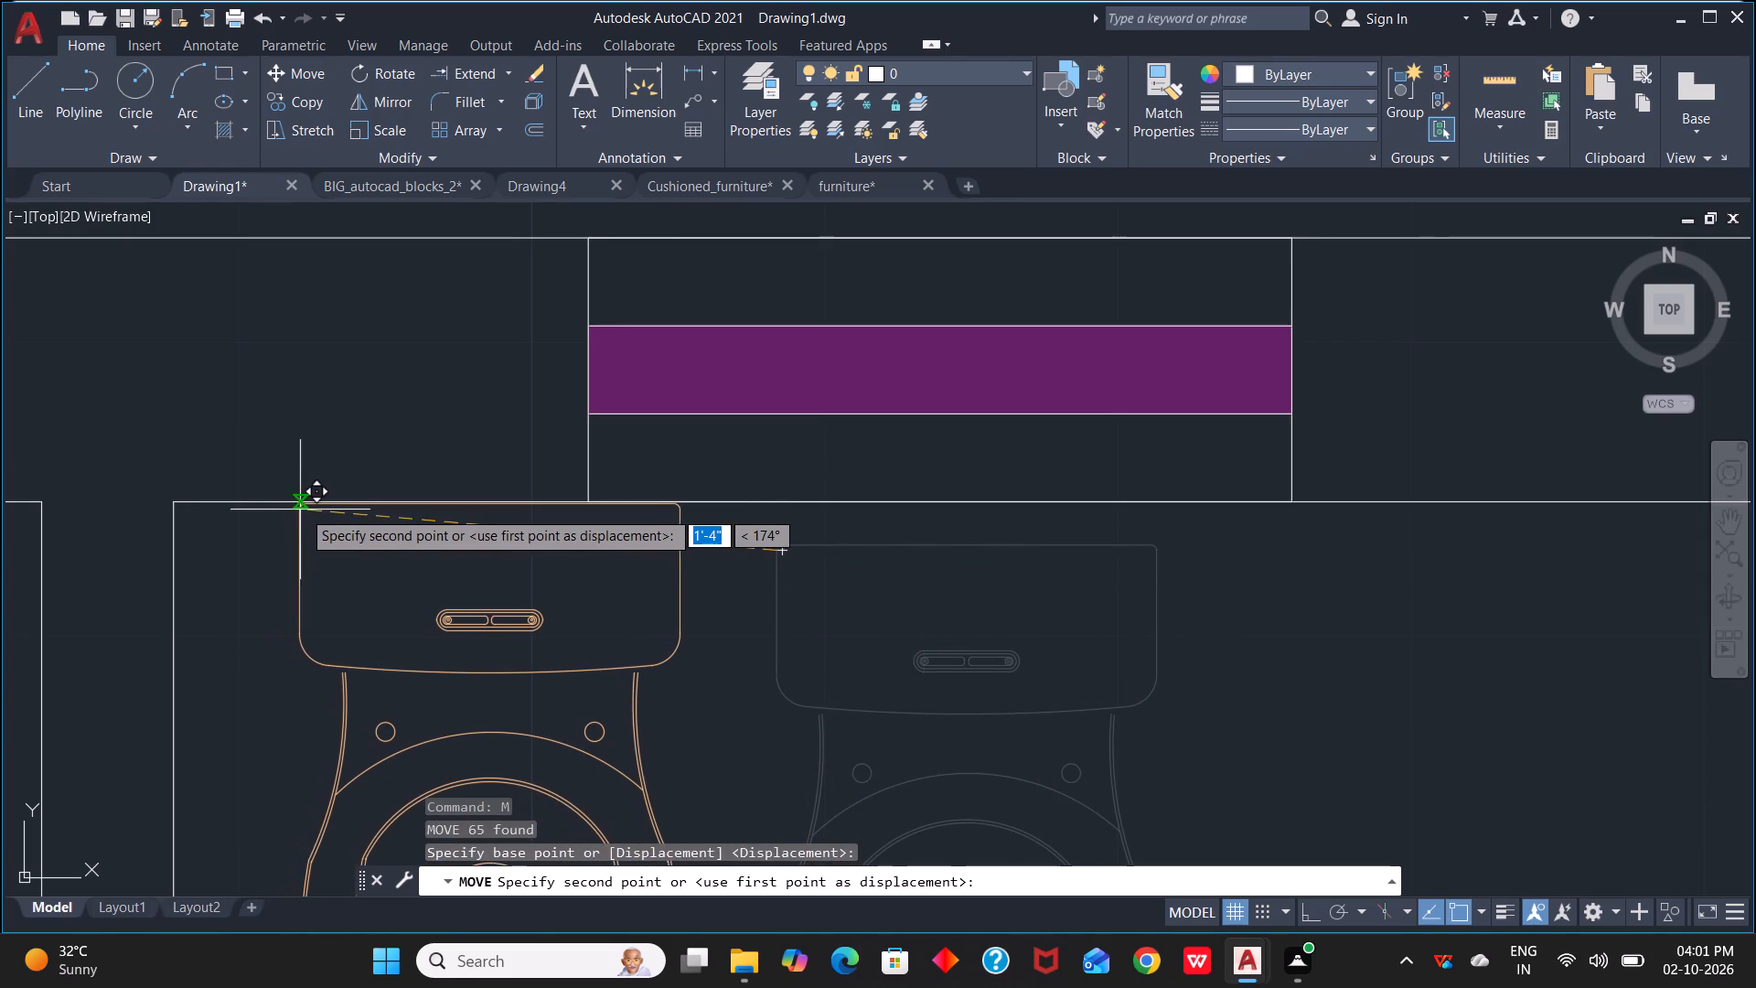
left_click(309, 510)
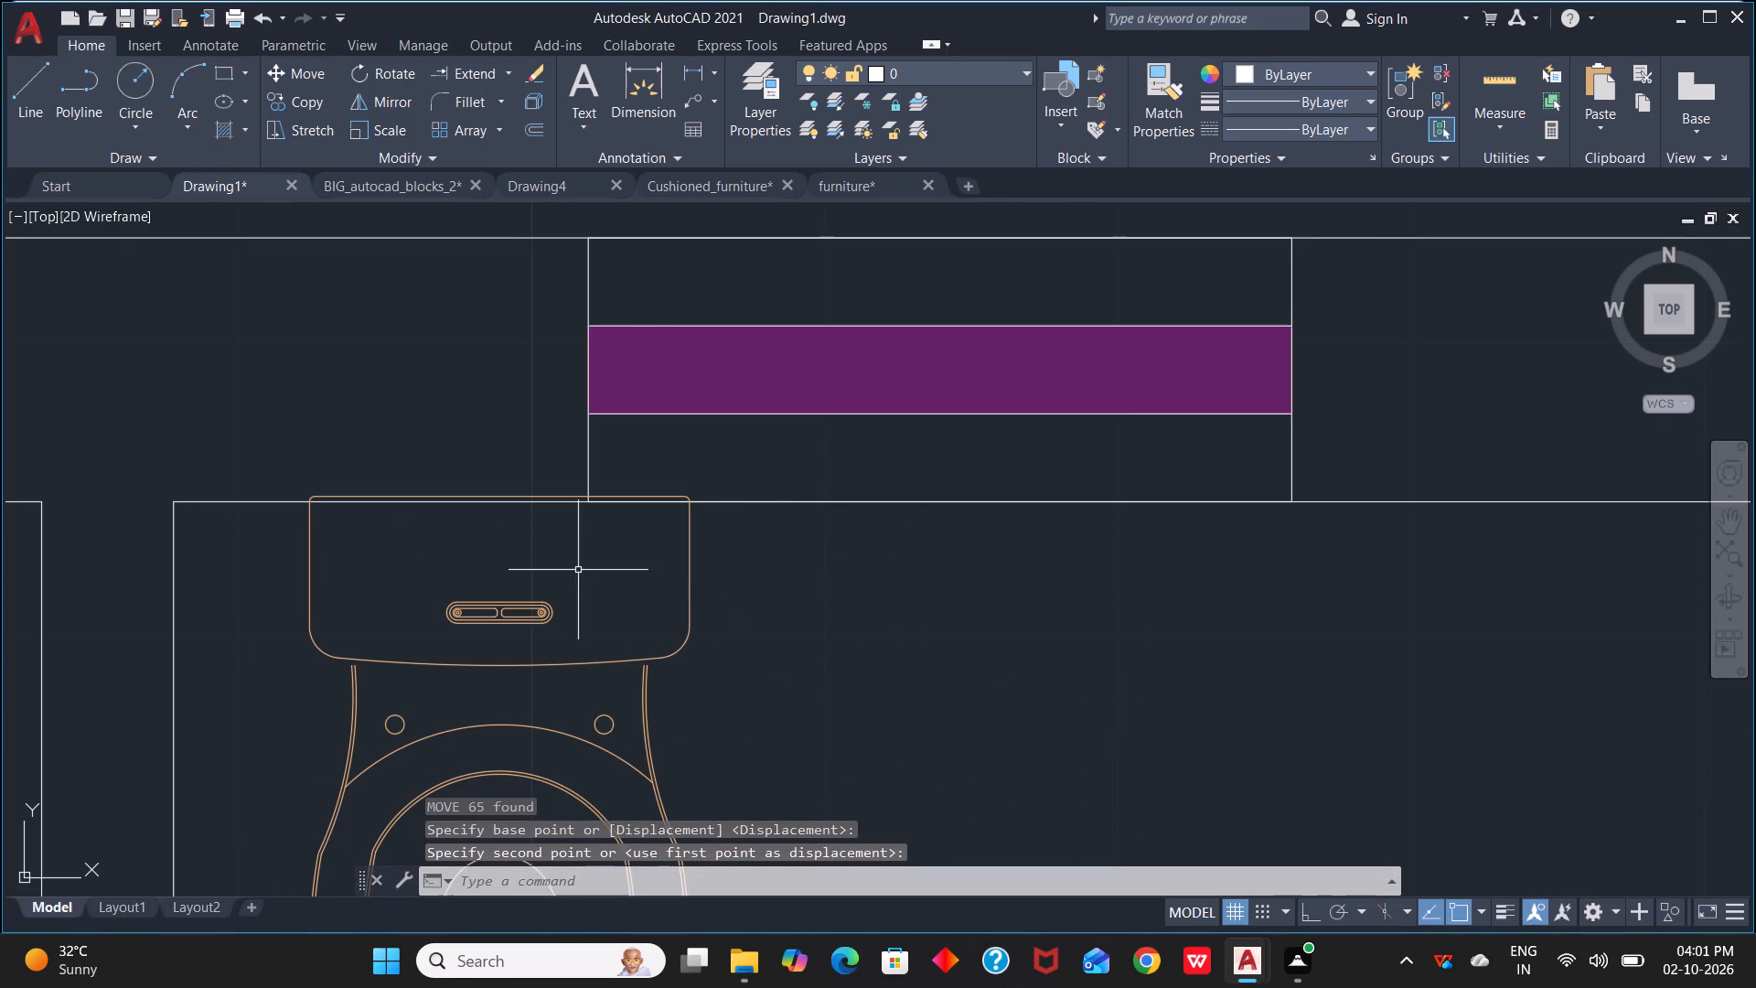
Nudge the upper WC+BATH toilet group slightly away from the window wall so its cistern no longer overlaps the wall line.
left_click(507, 495)
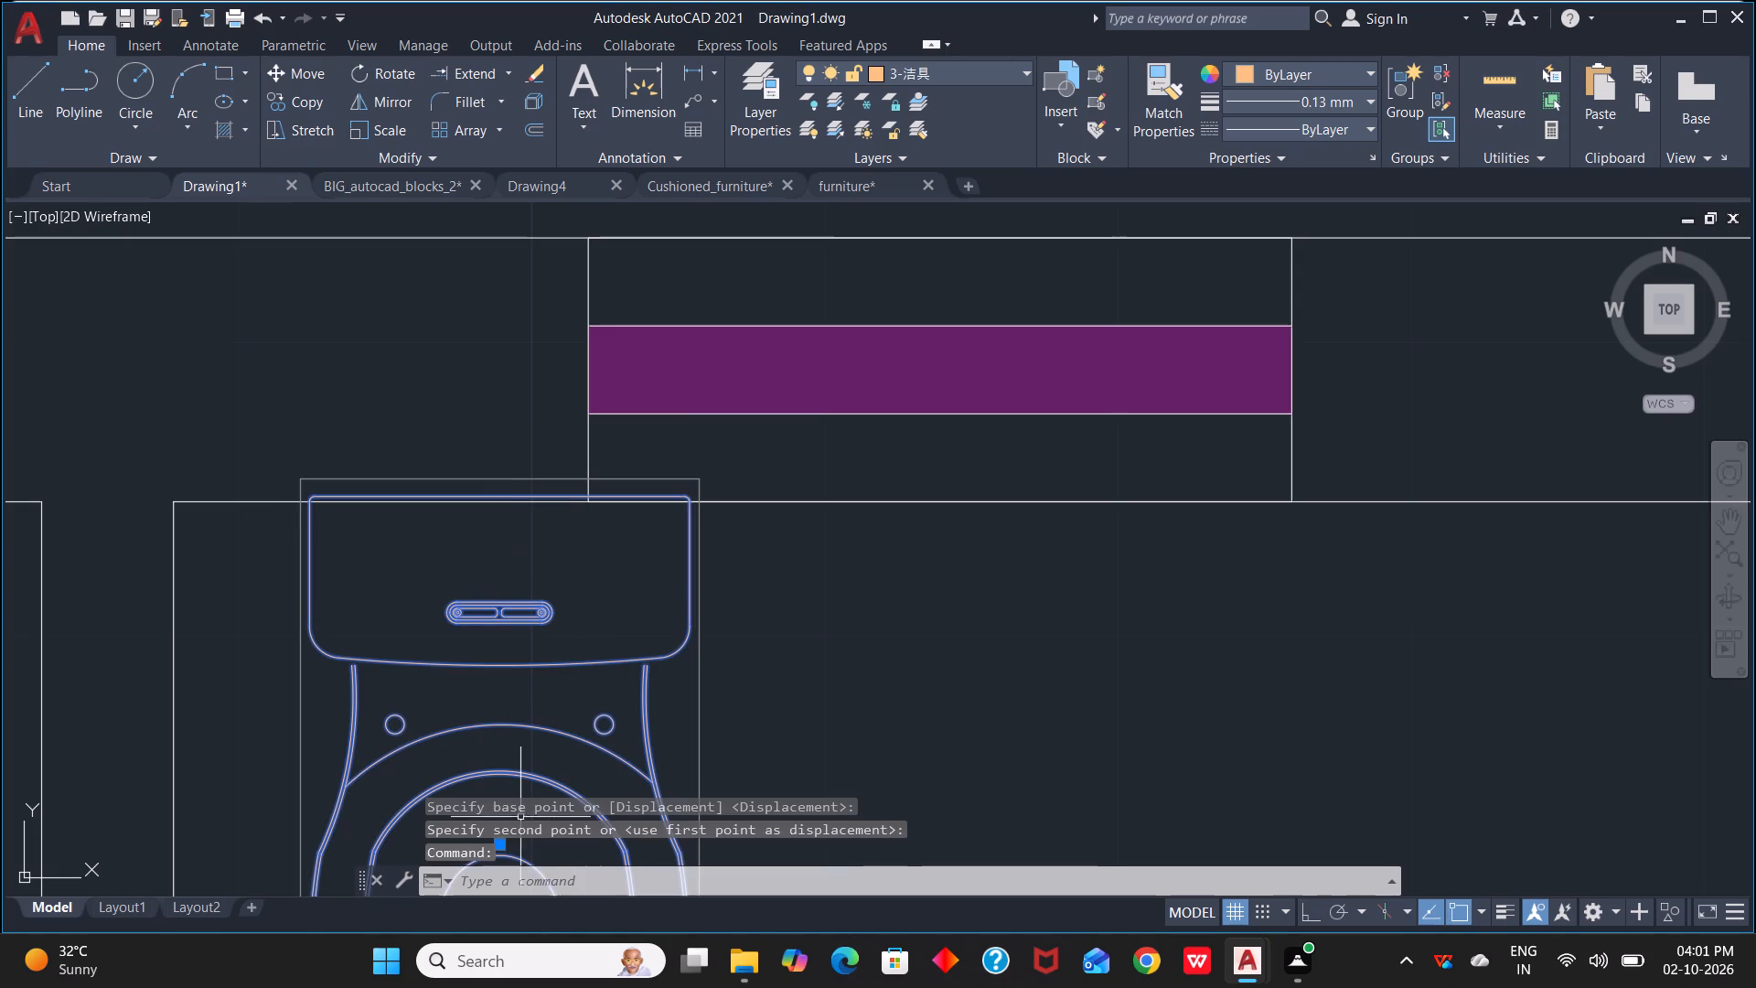
scroll(561, 750, "down", 1)
middle_click_drag(561, 734, 691, 487)
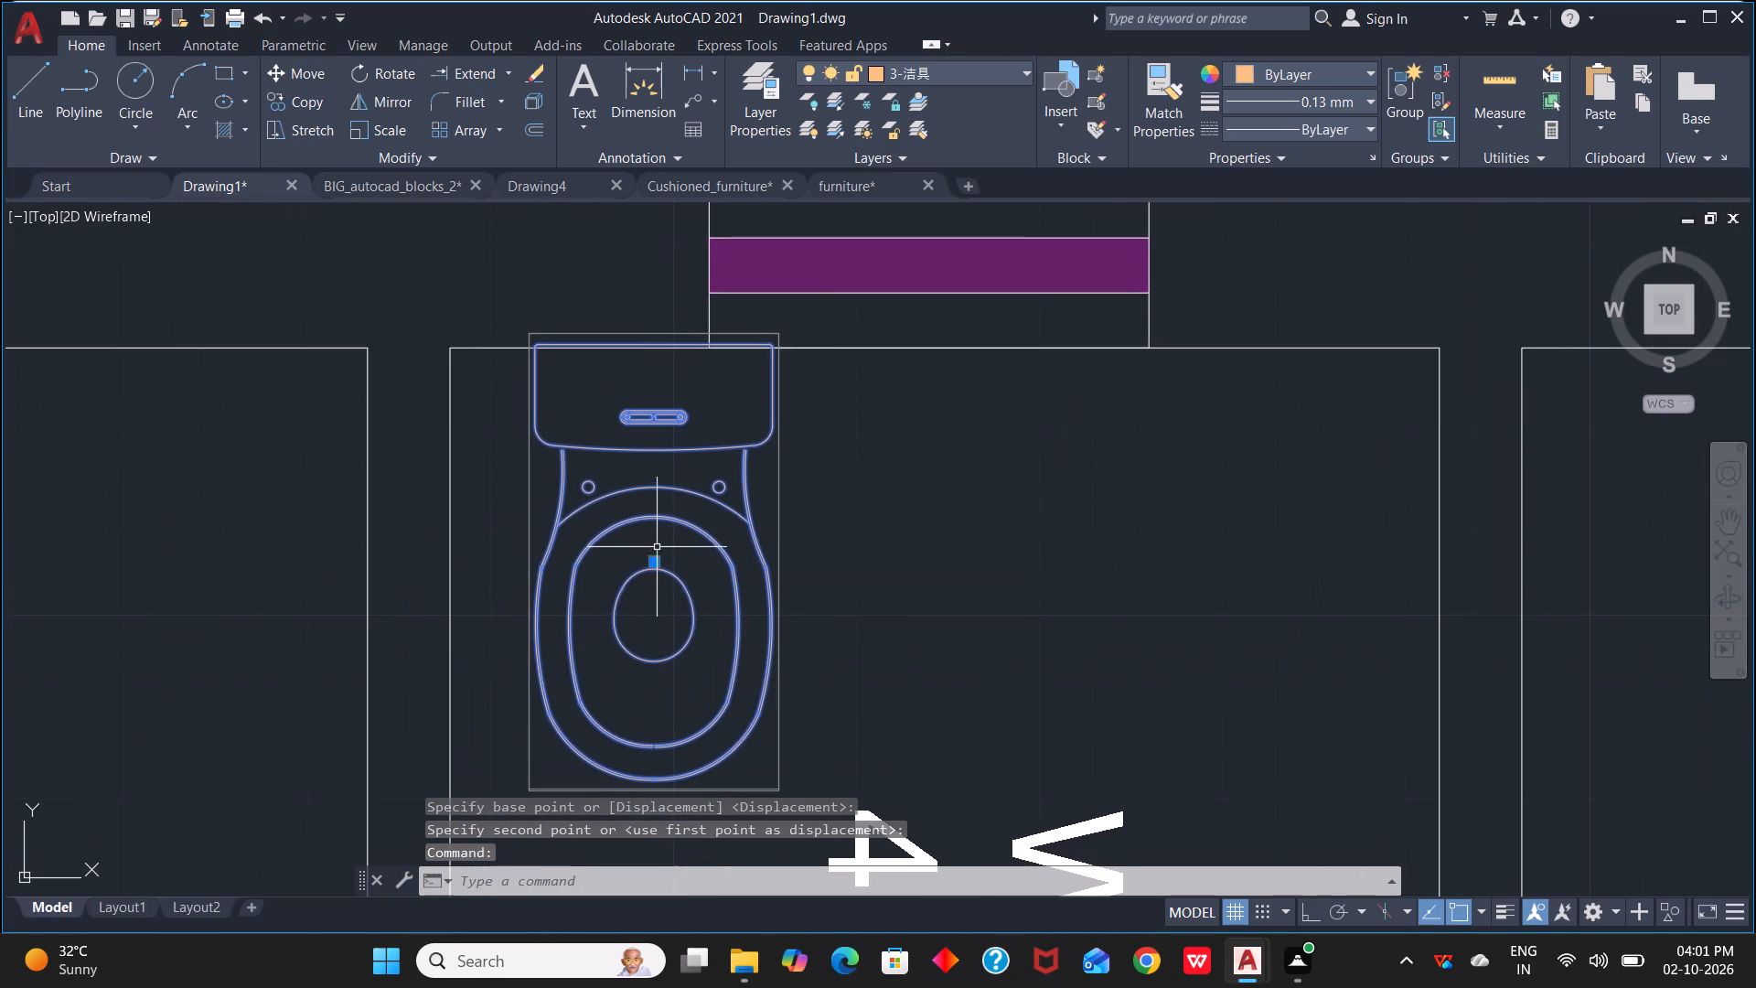
left_click_drag(651, 560, 643, 565)
left_click(643, 565)
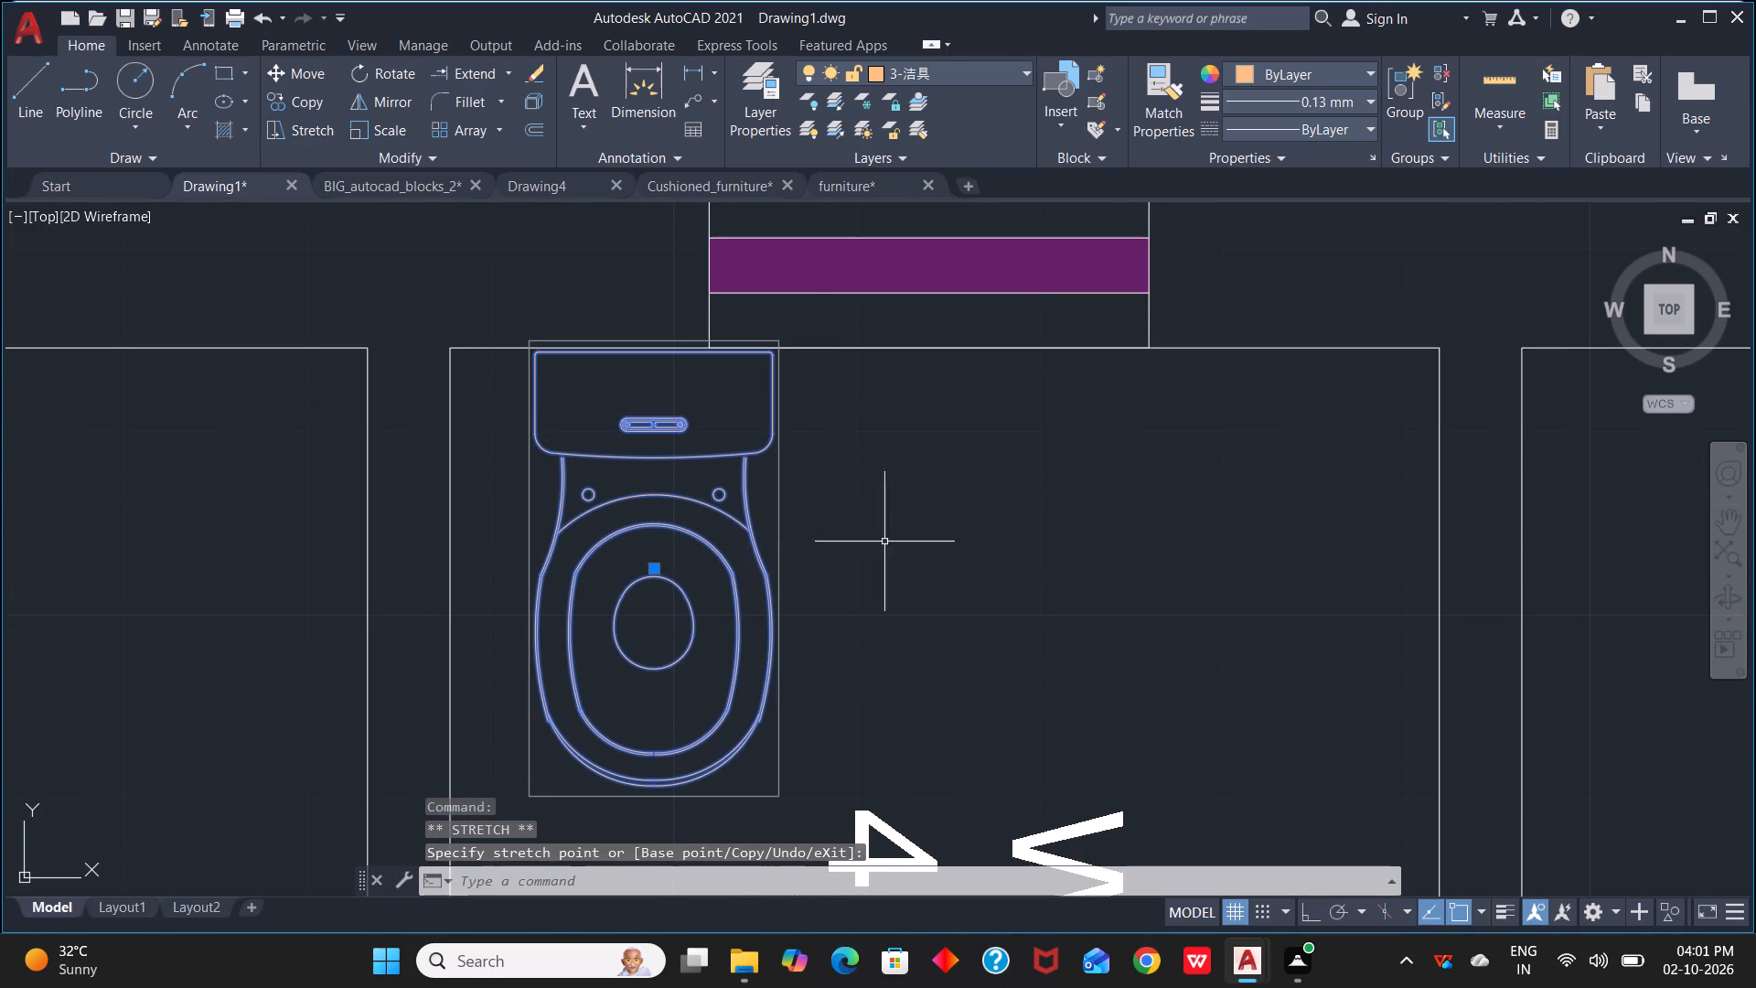
key("Escape")
Erase the spare toilet group with its stray arc lying outside the plan below the lower bedrooms.
scroll(913, 552, "up", 1)
scroll(913, 552, "down", 4)
middle_click_drag(951, 662, 951, 658)
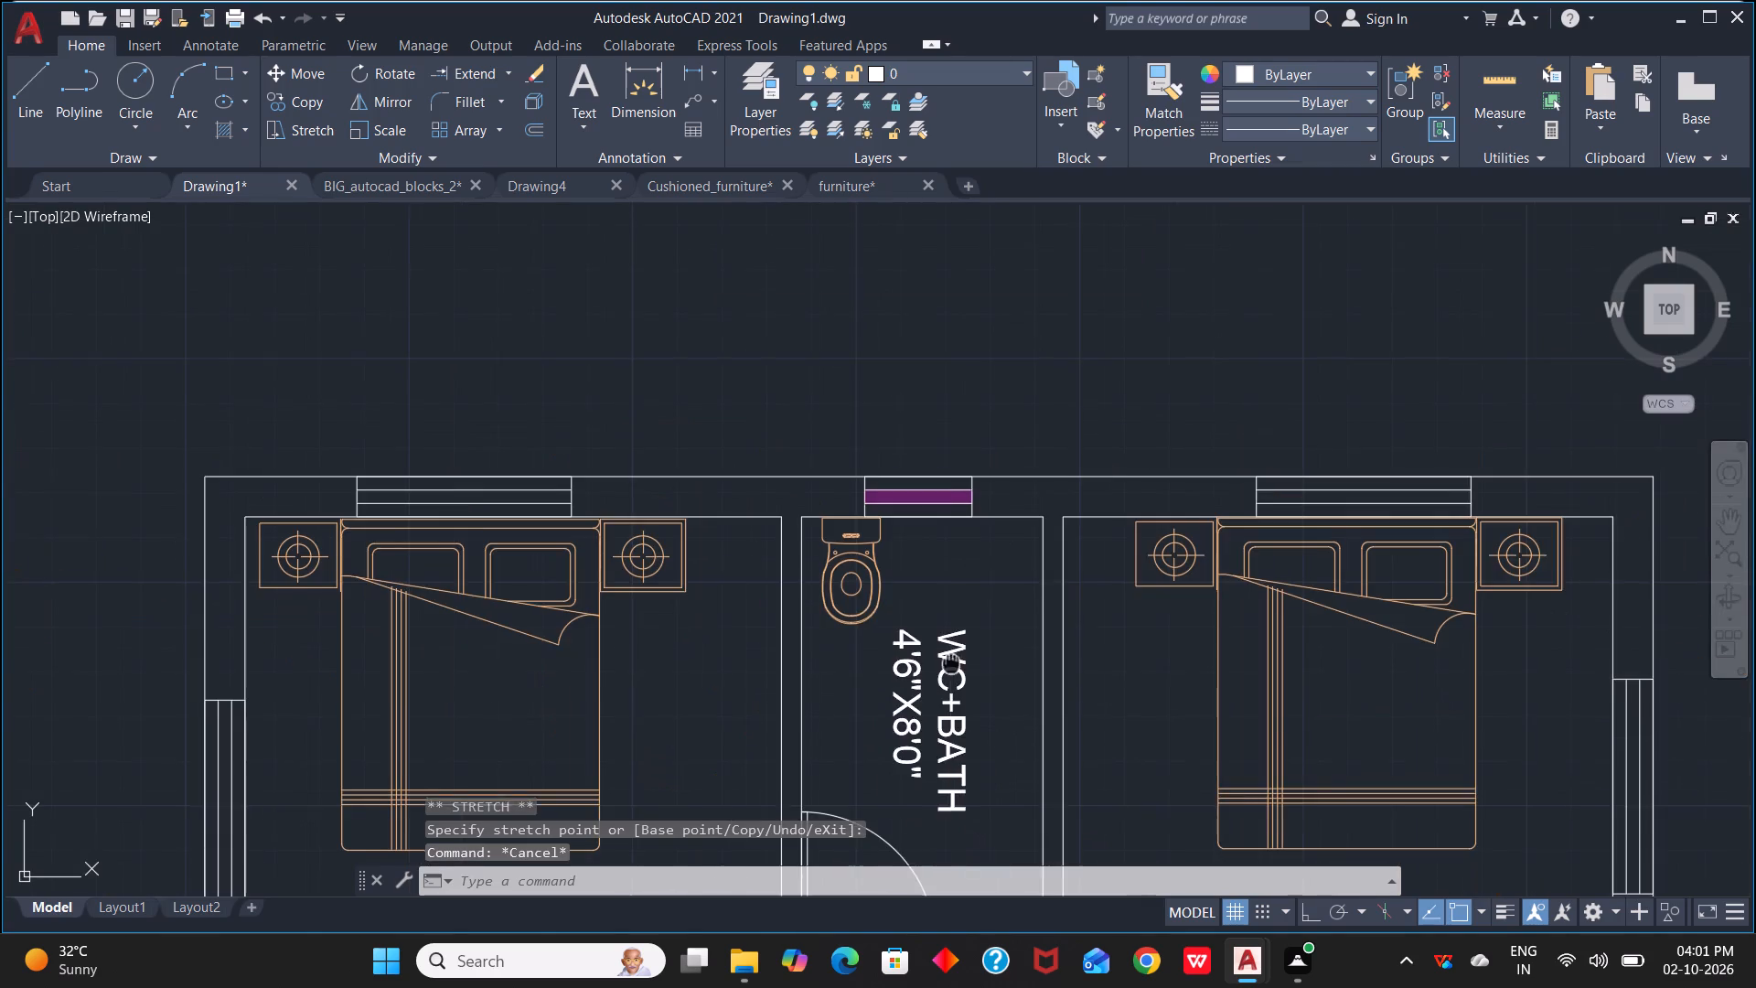
middle_click_drag(951, 658, 1046, 166)
scroll(1113, 470, "down", 3)
scroll(1065, 612, "up", 3)
scroll(1056, 669, "down", 5)
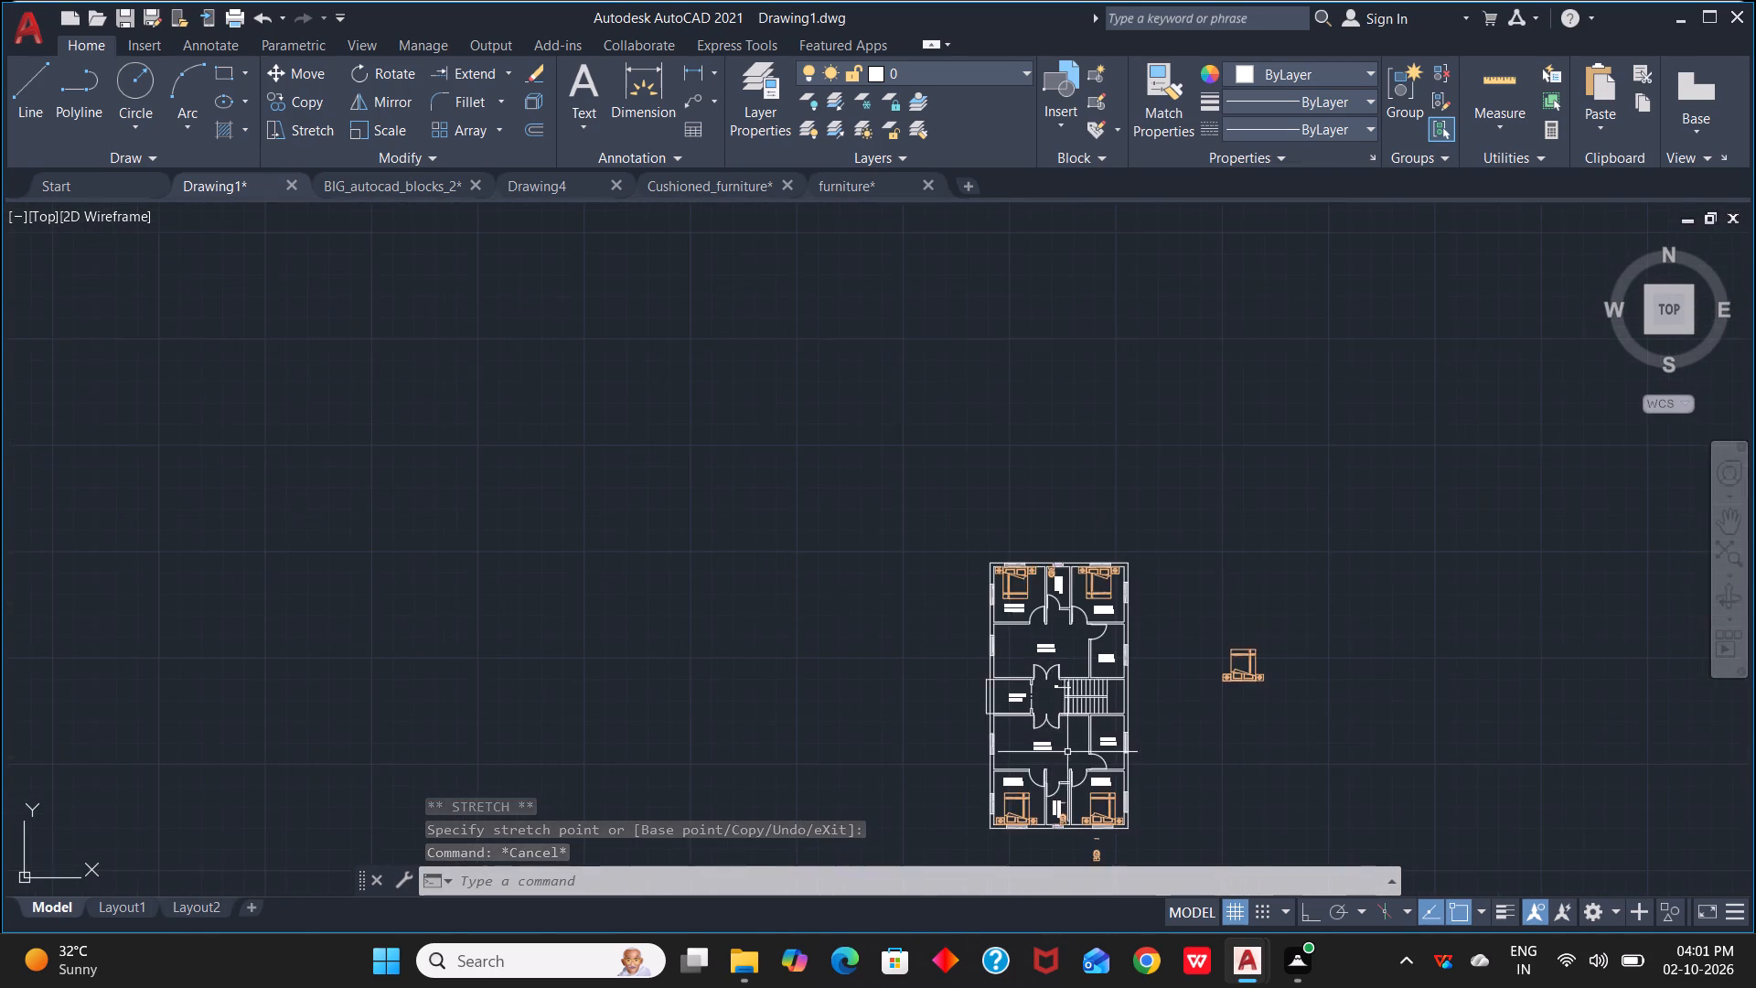
middle_click_drag(1068, 749, 1086, 488)
scroll(1110, 606, "up", 5)
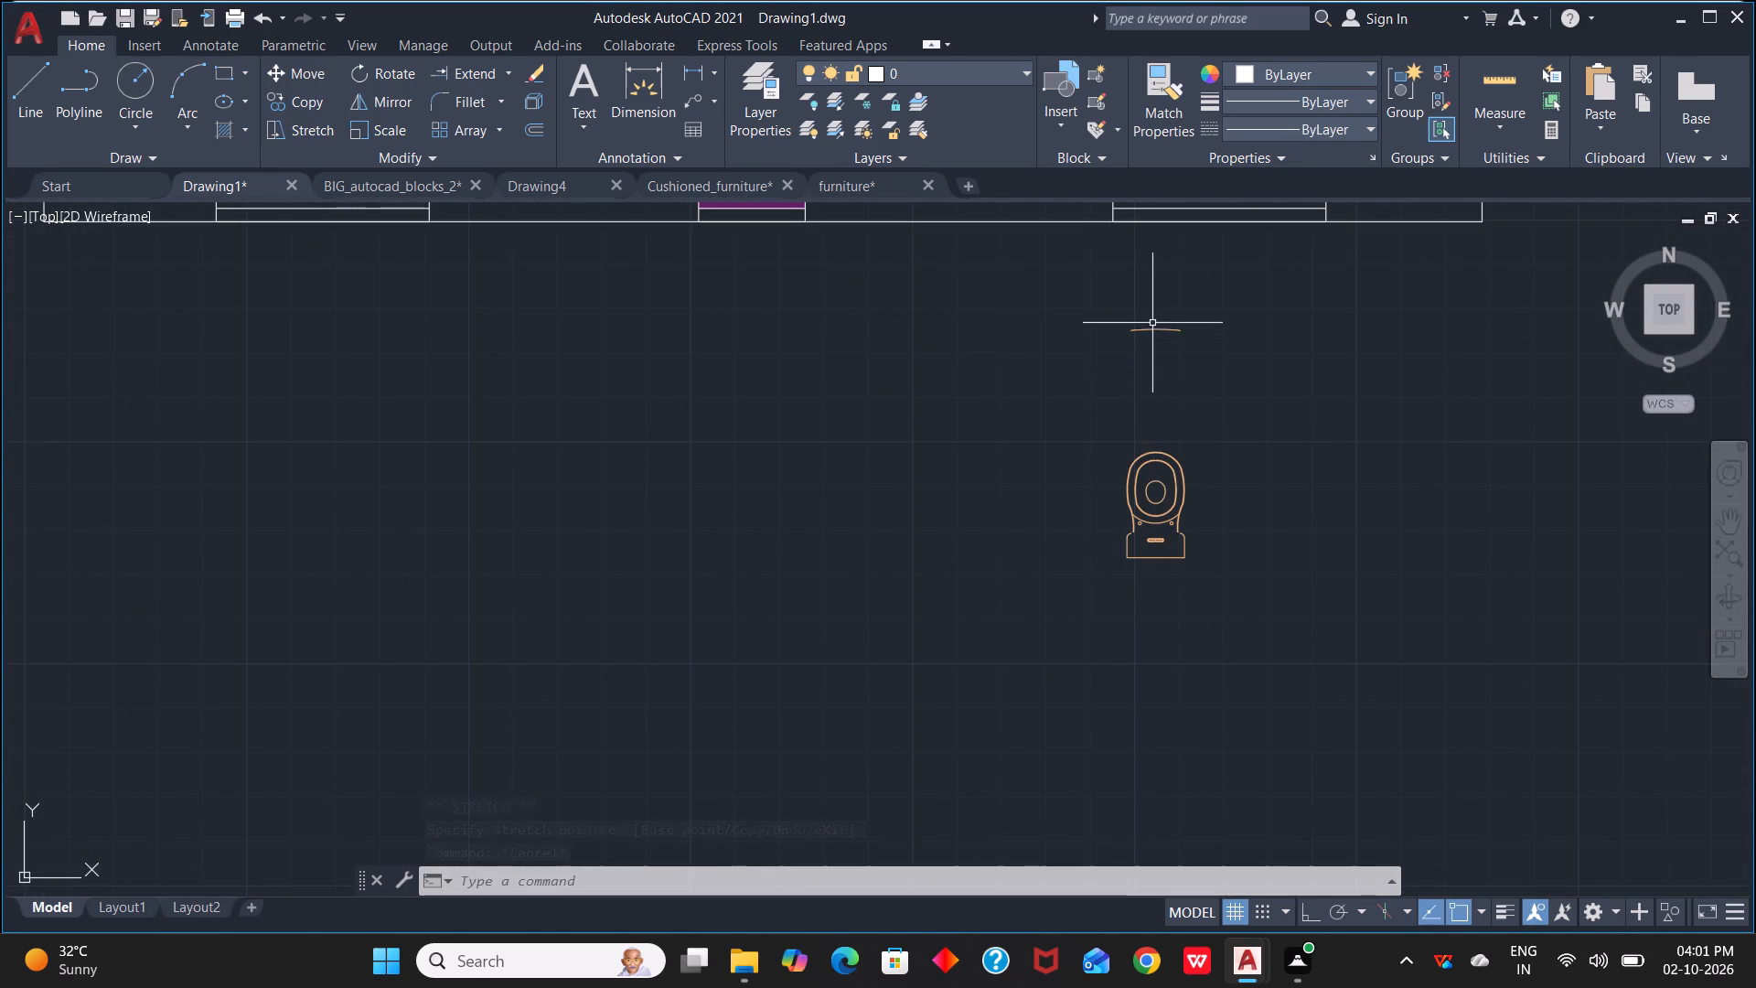
left_click(1152, 329)
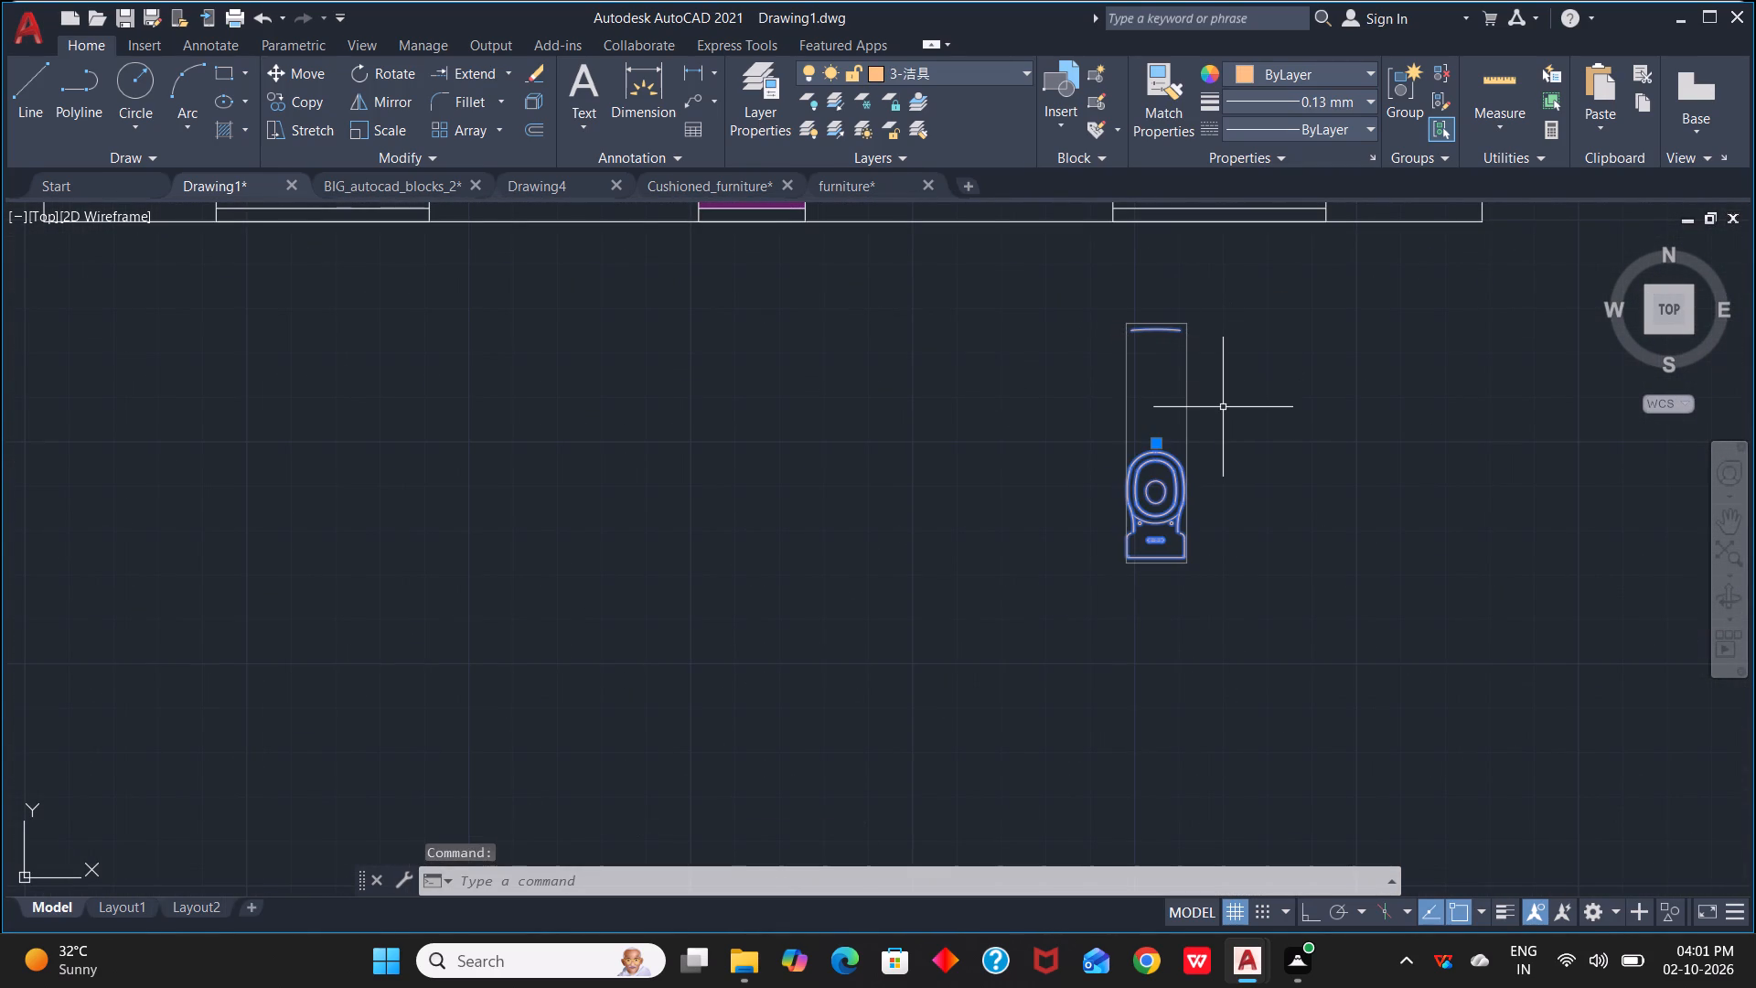
key("Delete")
Erase the old toilet group with its detached front arc from the lower WC+BATH.
scroll(969, 360, "down", 2)
middle_click_drag(938, 338, 939, 338)
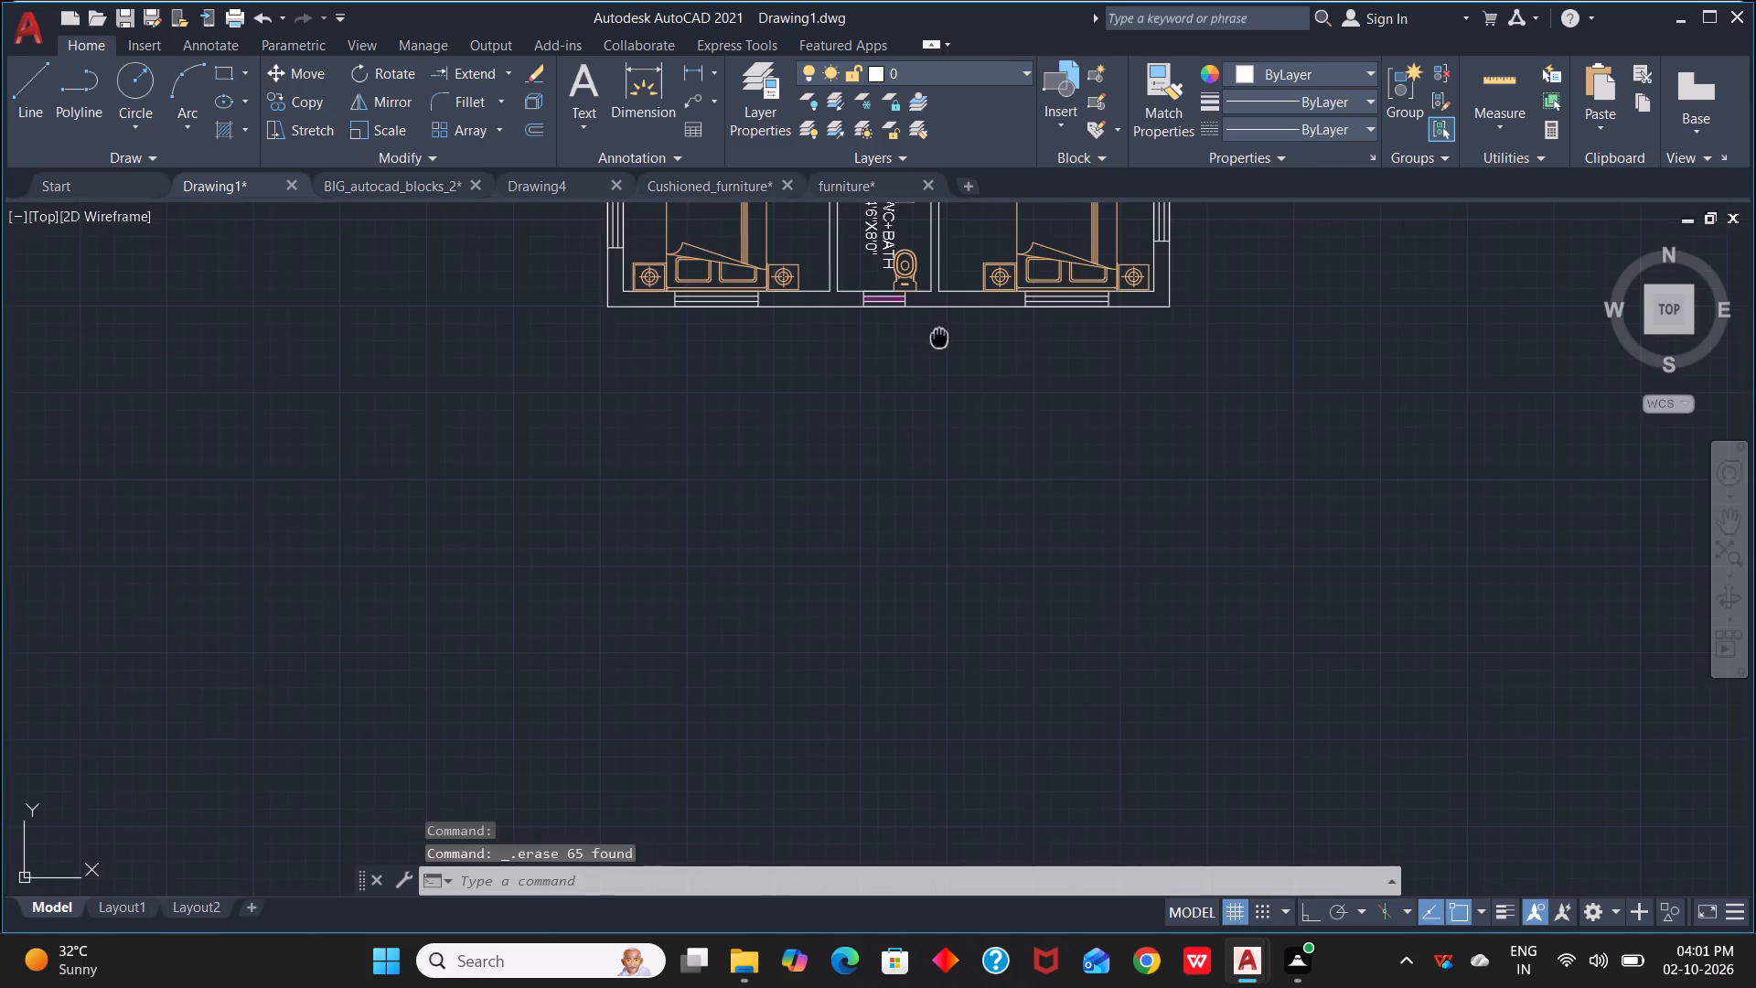
middle_click_drag(939, 338, 945, 633)
scroll(938, 615, "up", 2)
left_click(880, 484)
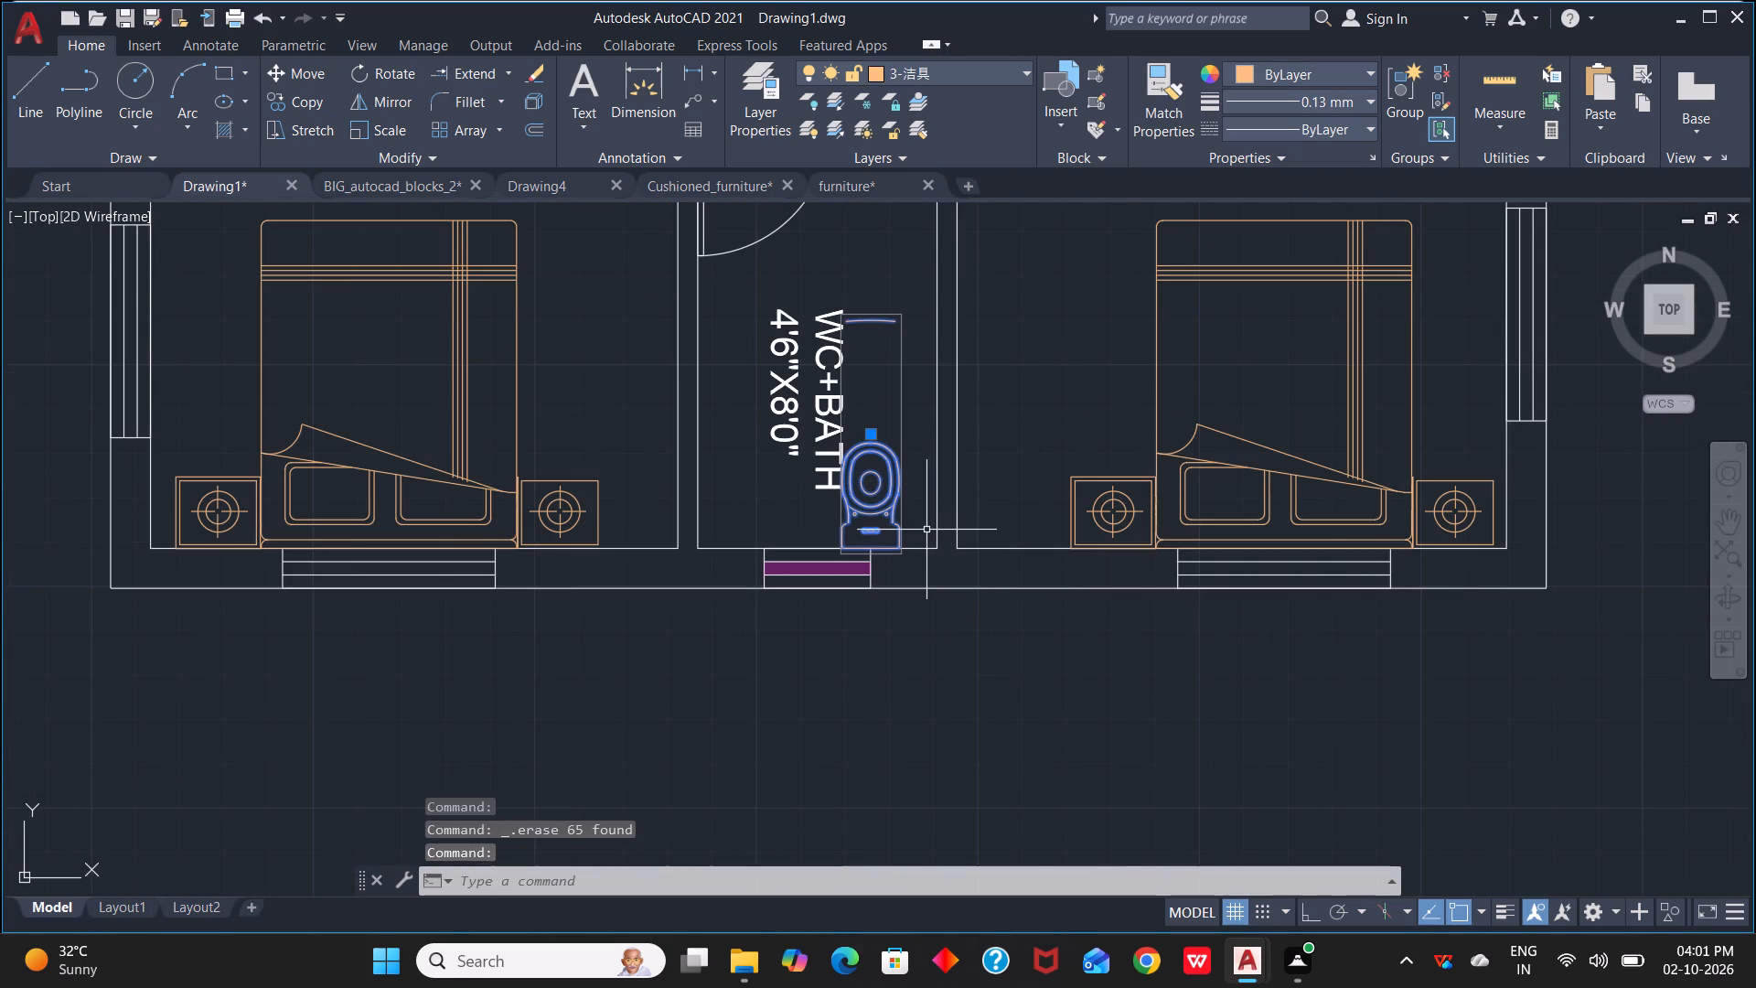
key("Delete")
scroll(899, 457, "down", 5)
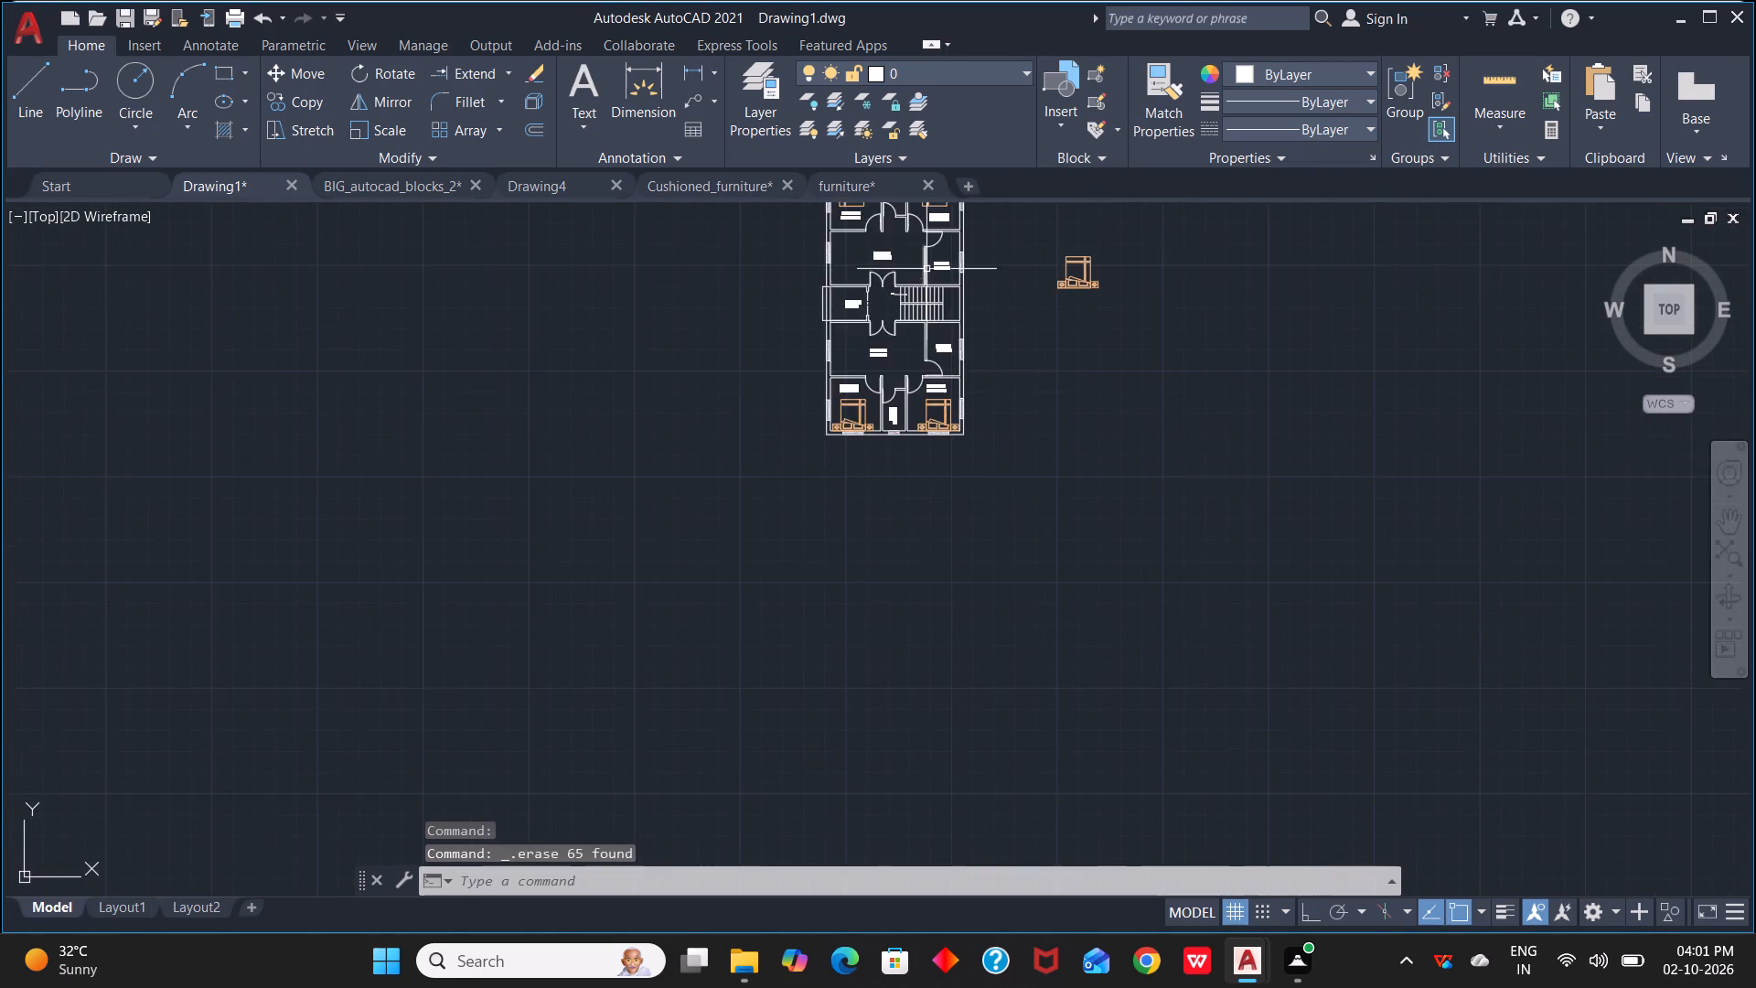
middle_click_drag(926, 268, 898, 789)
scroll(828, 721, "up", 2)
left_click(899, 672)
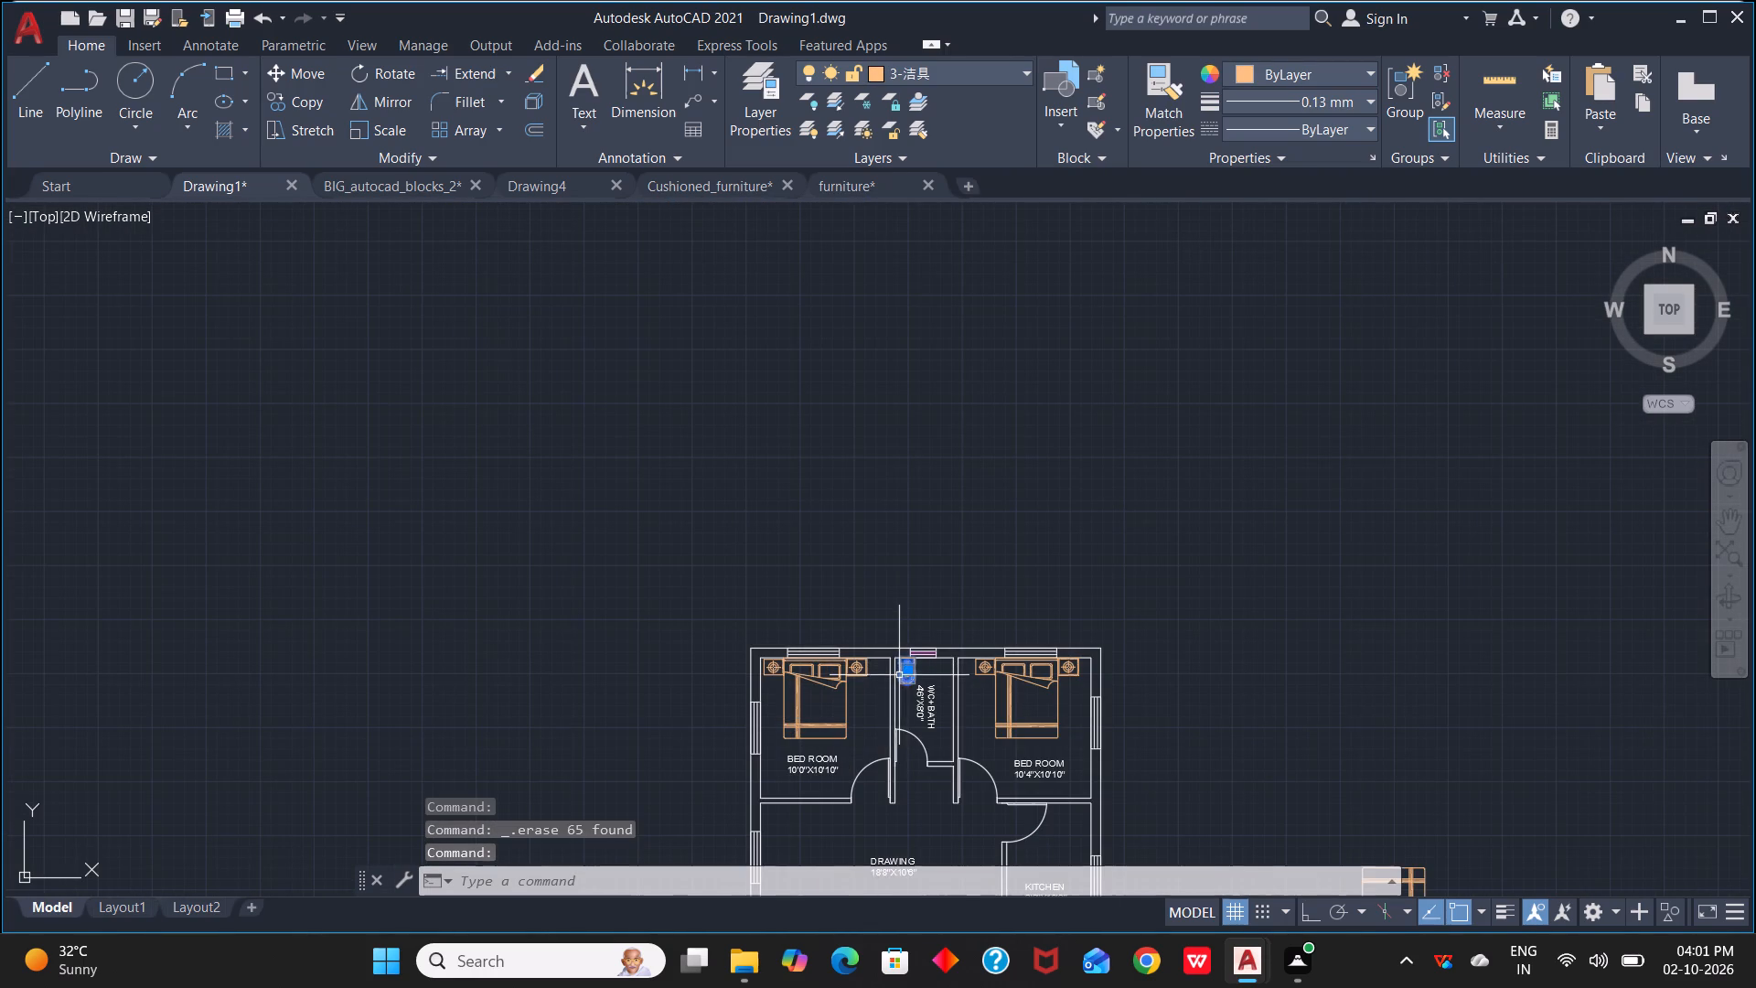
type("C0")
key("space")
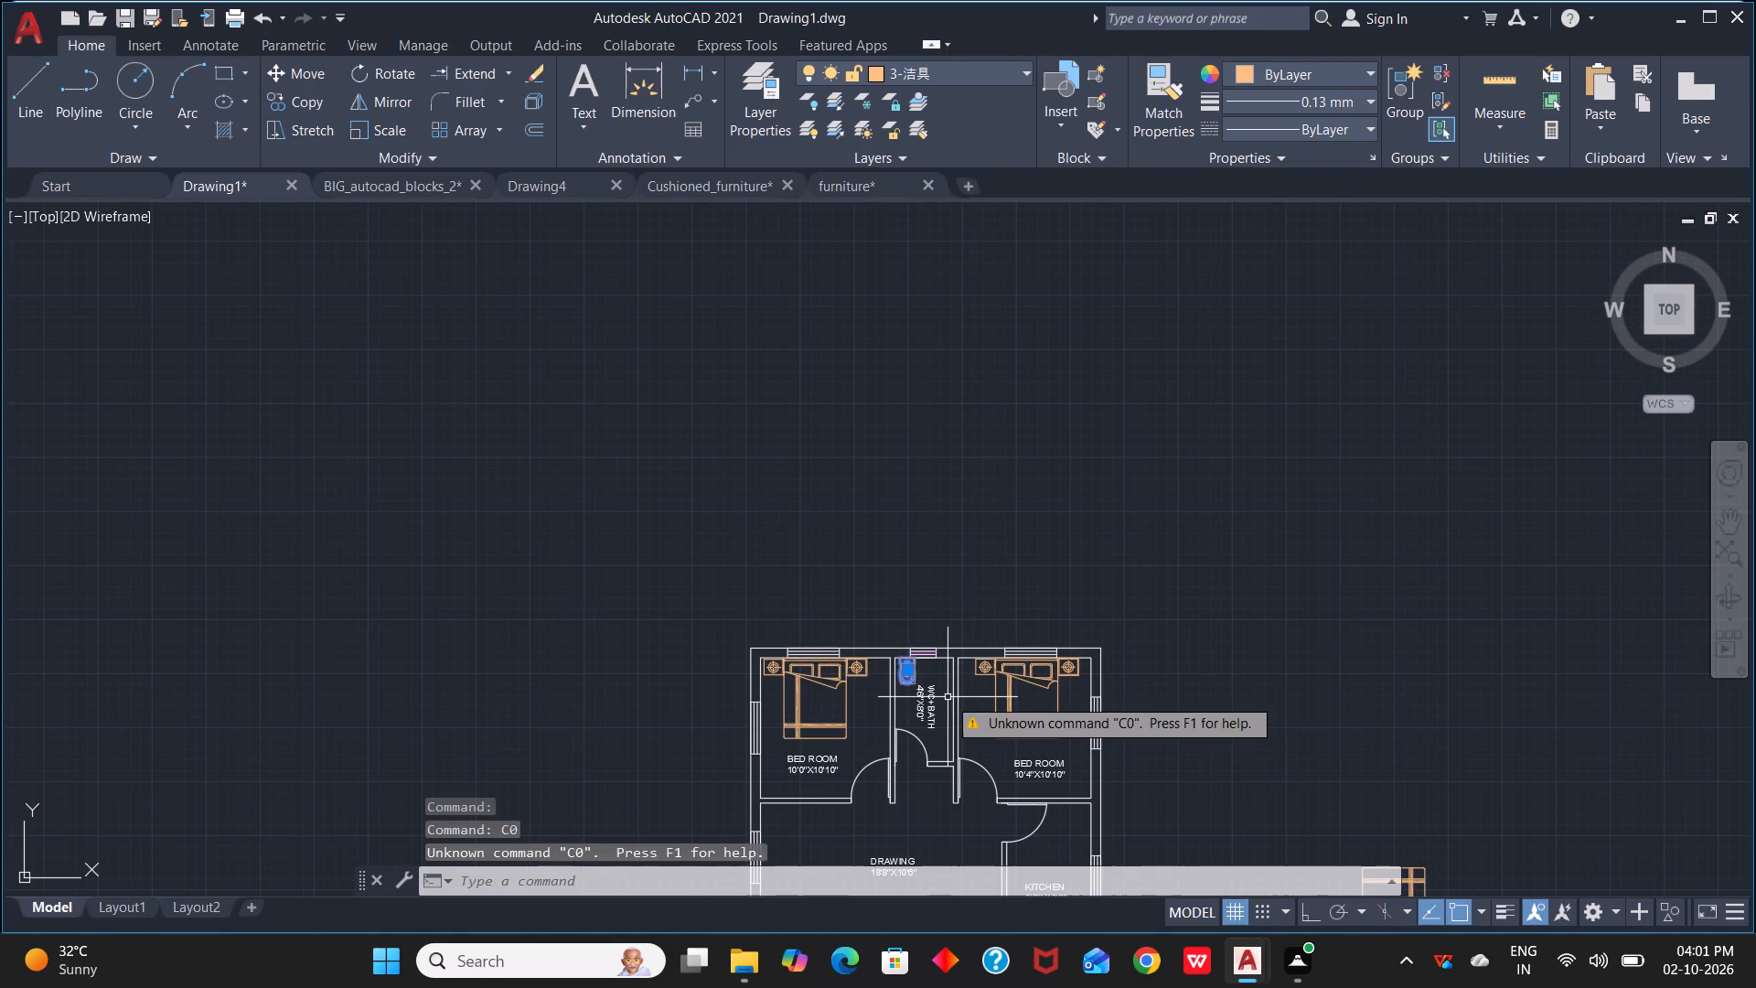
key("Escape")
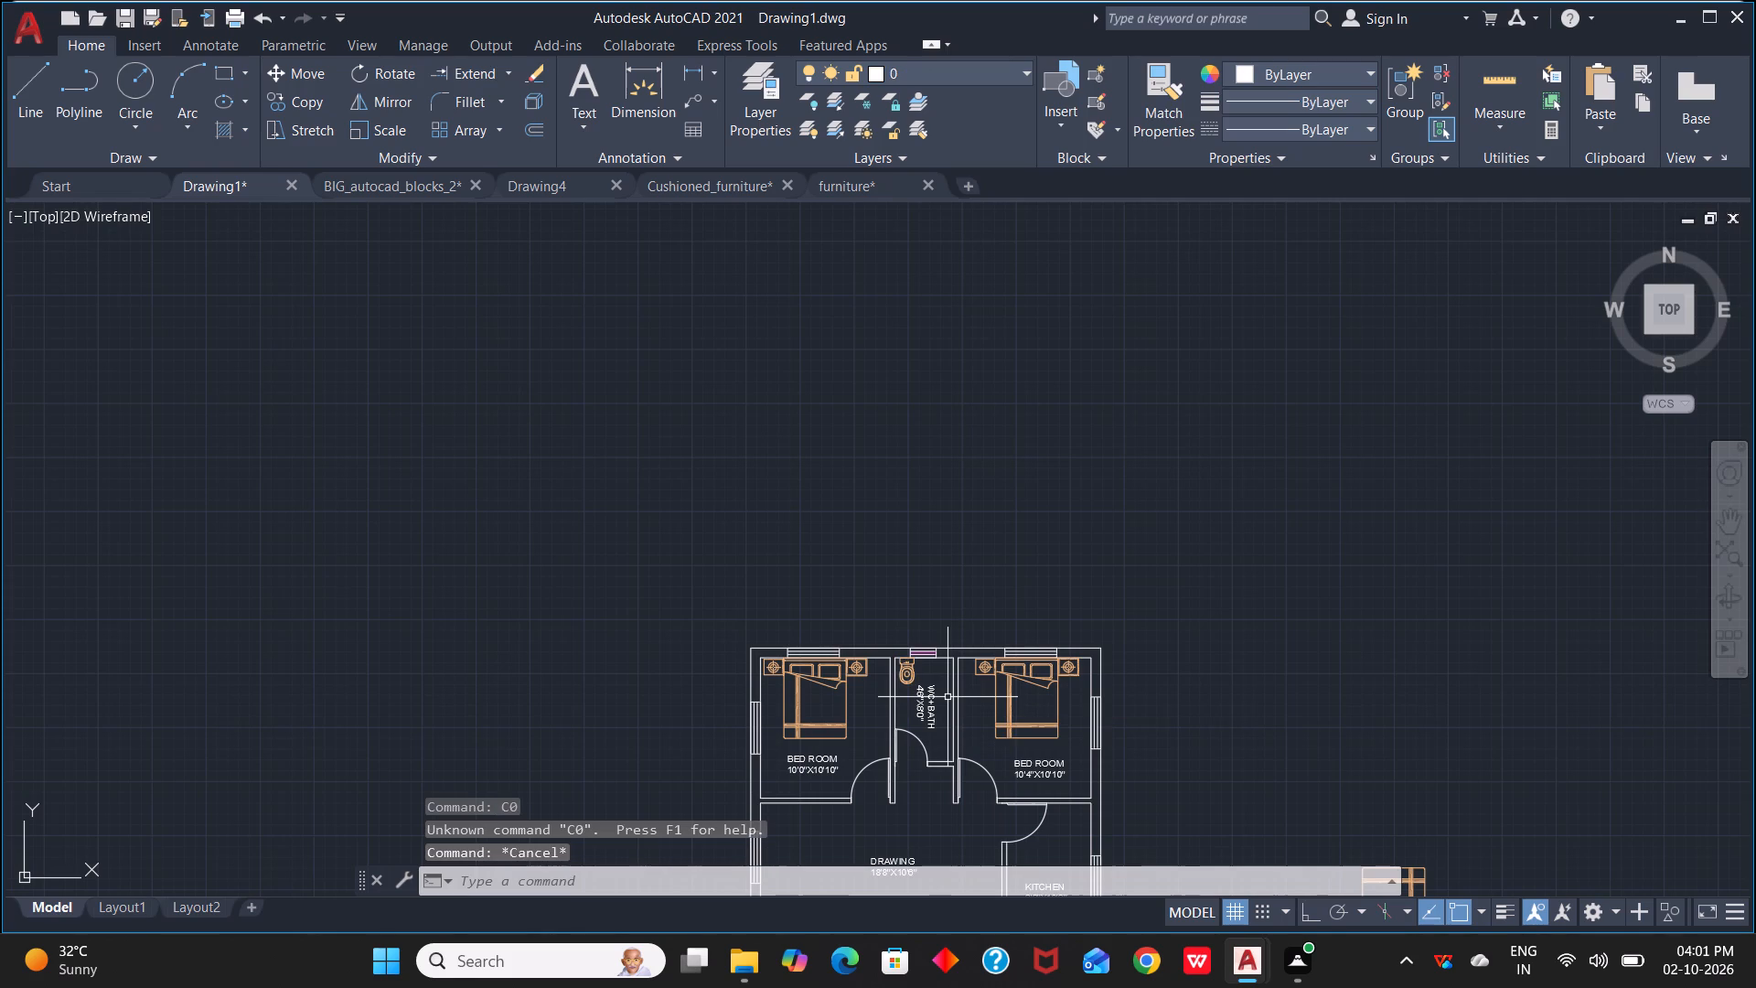
Copy the grouped toilet from the upper WC+BATH to the empty space east of the upper-right bedroom.
left_click(906, 678)
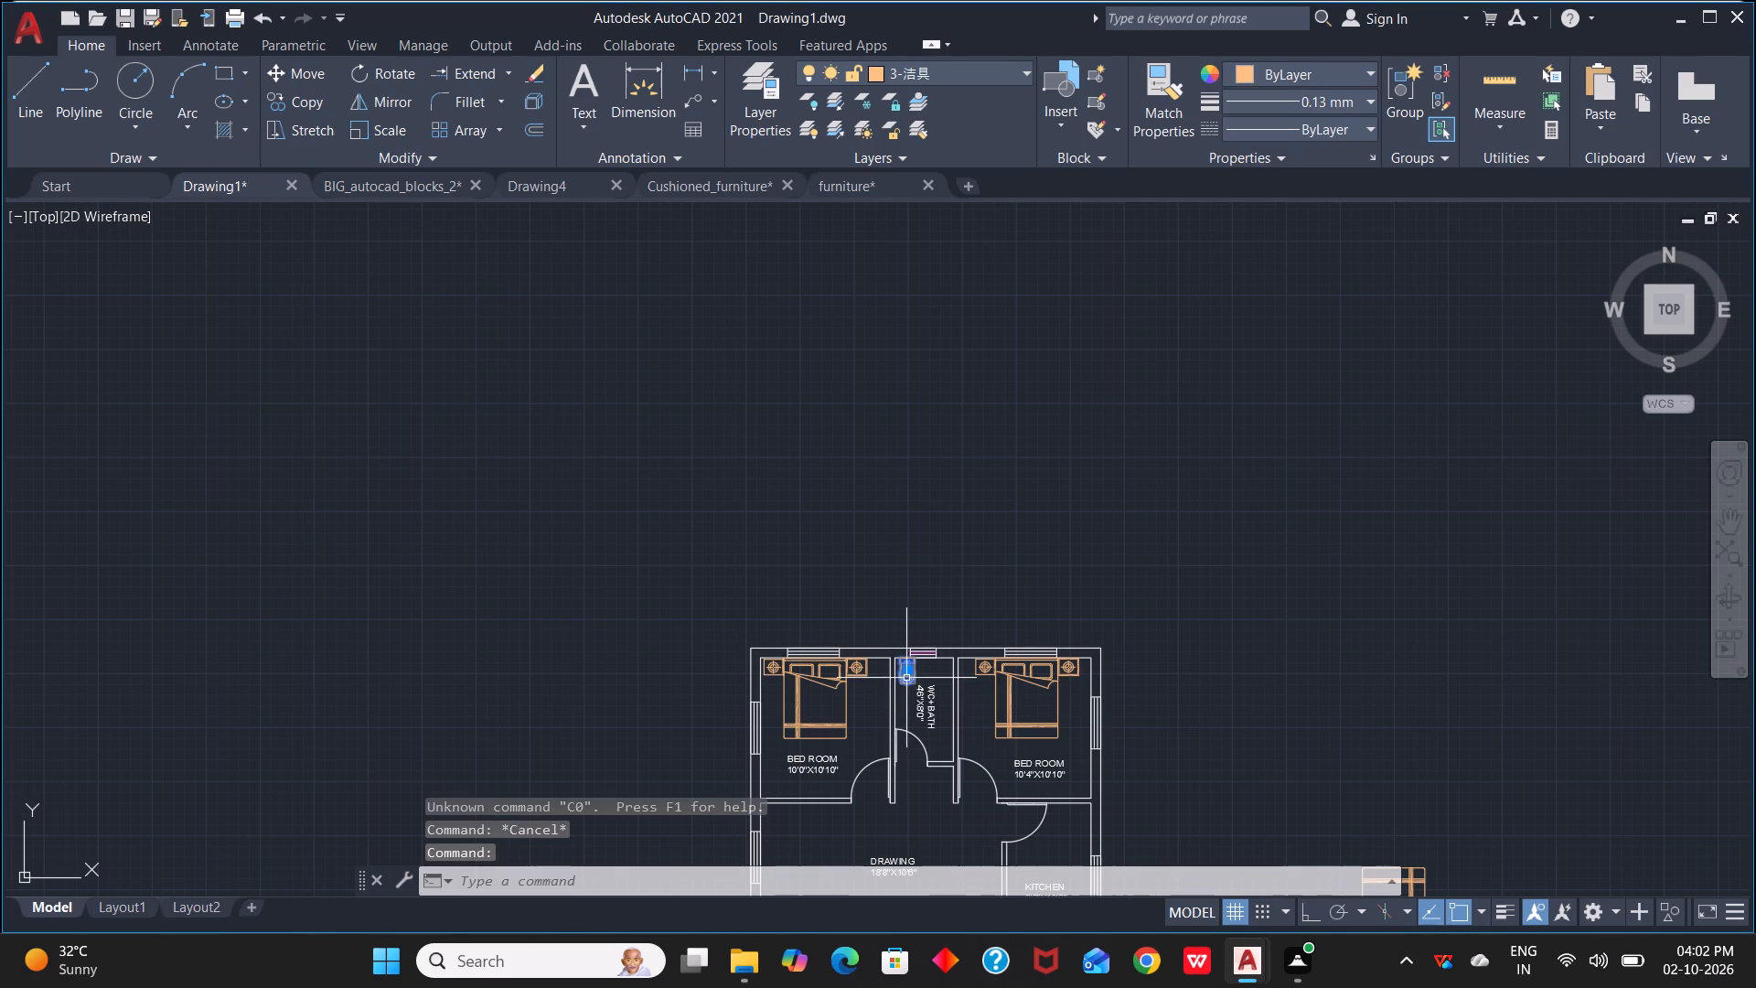
type("CO")
key("space")
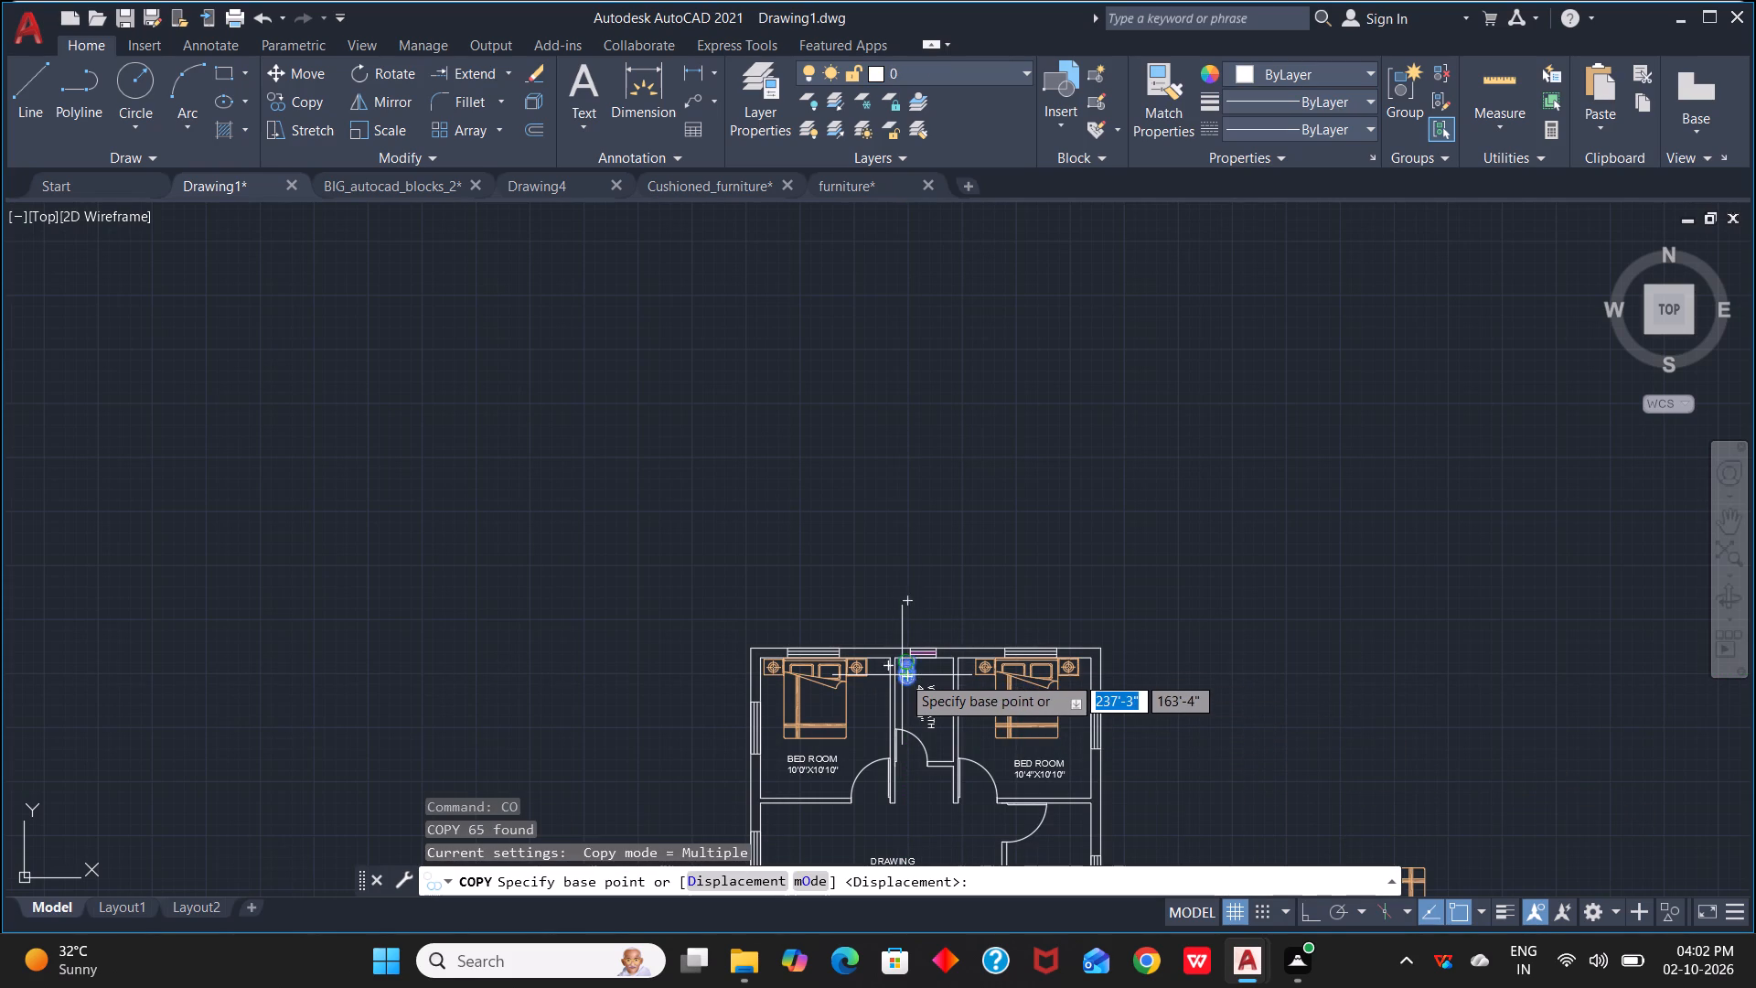
scroll(902, 675, "up", 8)
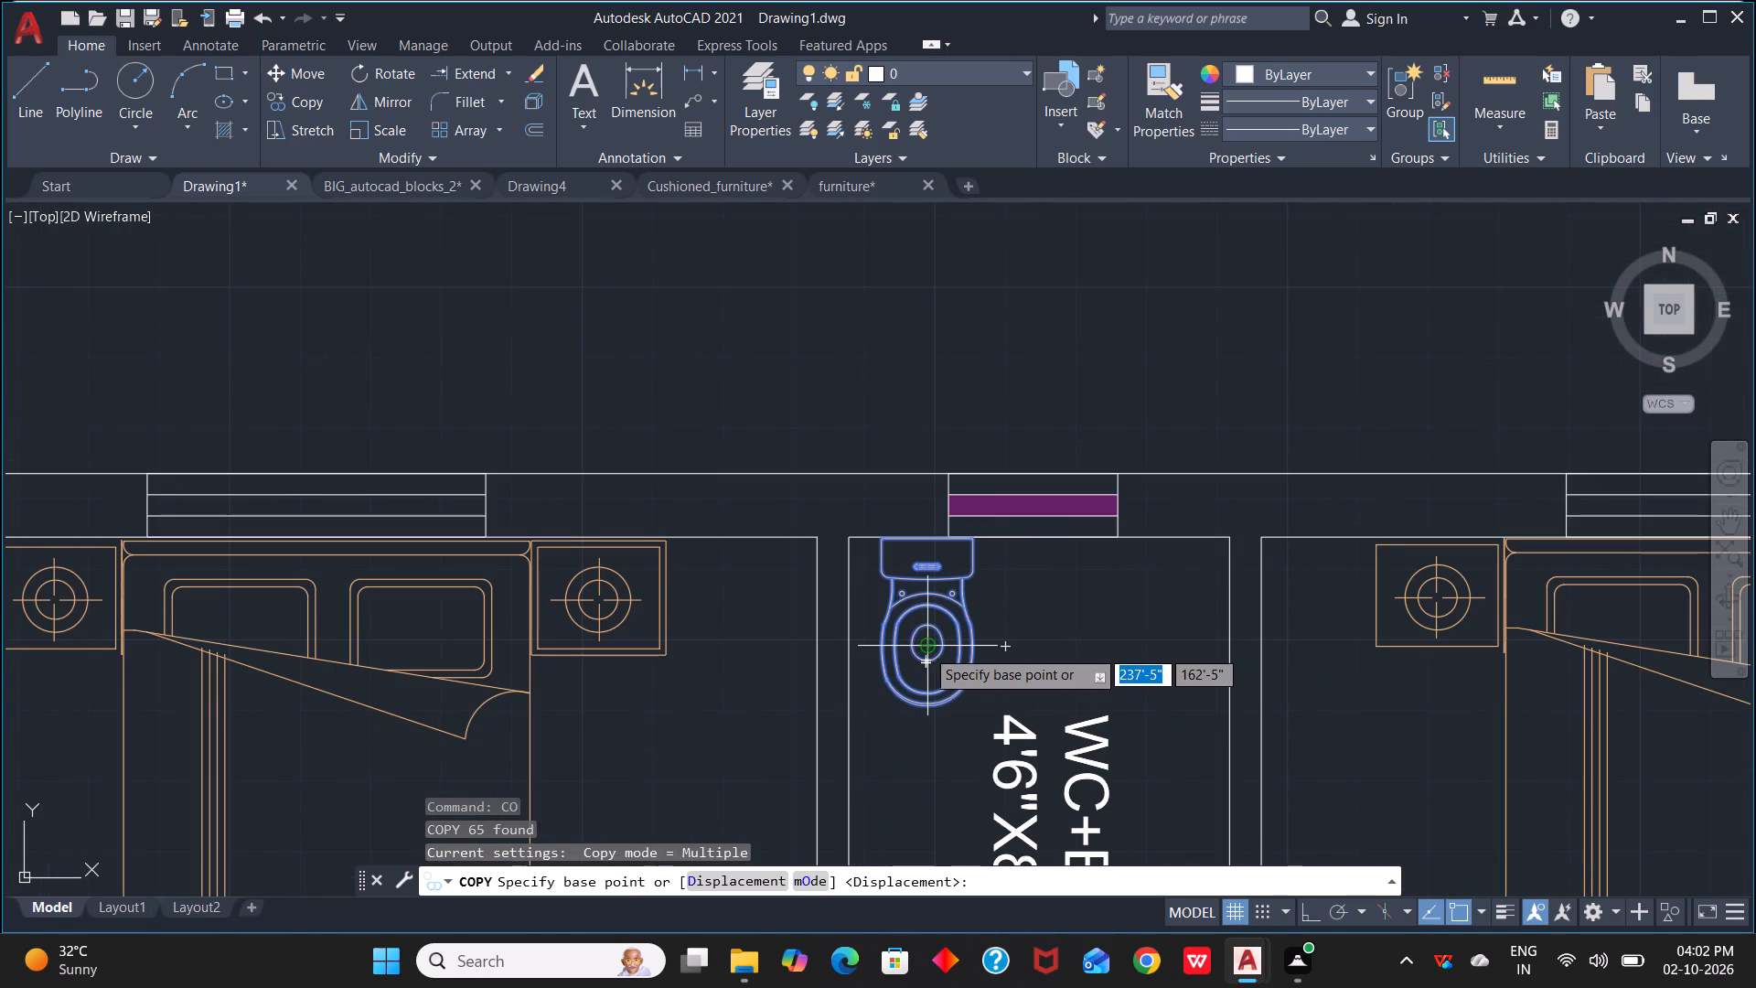
left_click(923, 650)
scroll(1483, 751, "down", 2)
middle_click_drag(1410, 772, 241, 379)
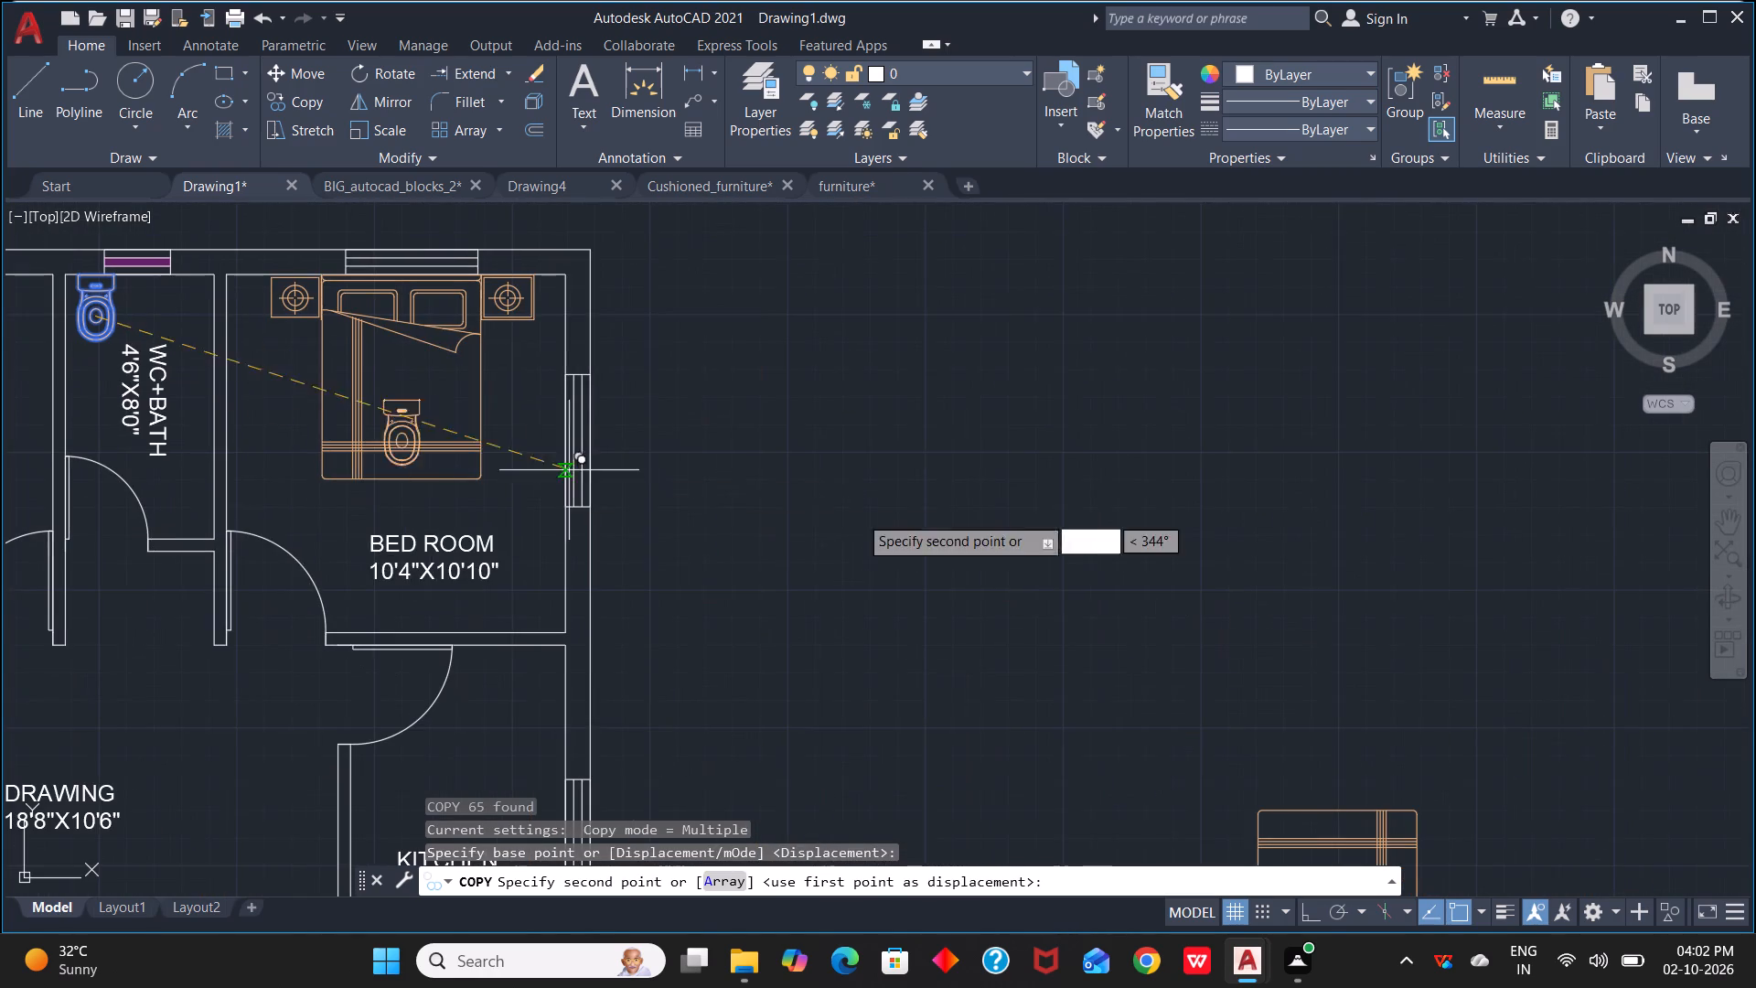
left_click(878, 550)
key("Escape")
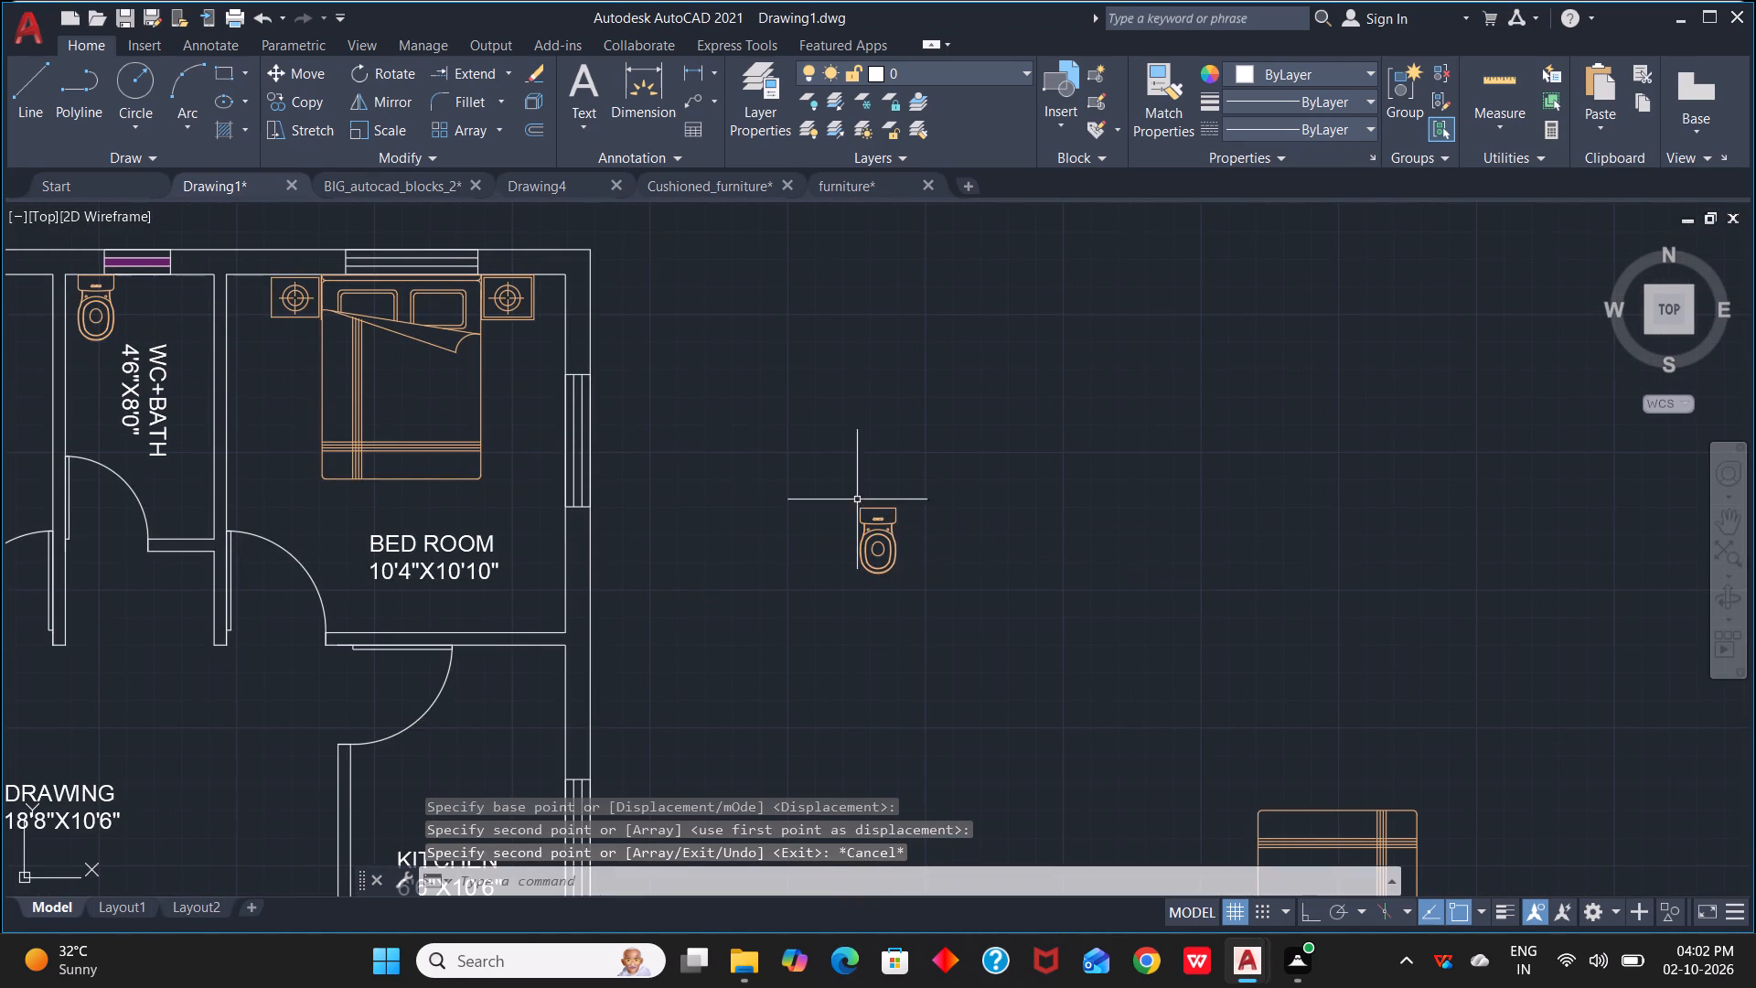
Rotate the toilet copy outside the plan 180° about the midpoint of its cistern's back edge, with Ortho on.
left_click(860, 500)
left_click(957, 614)
key("r")
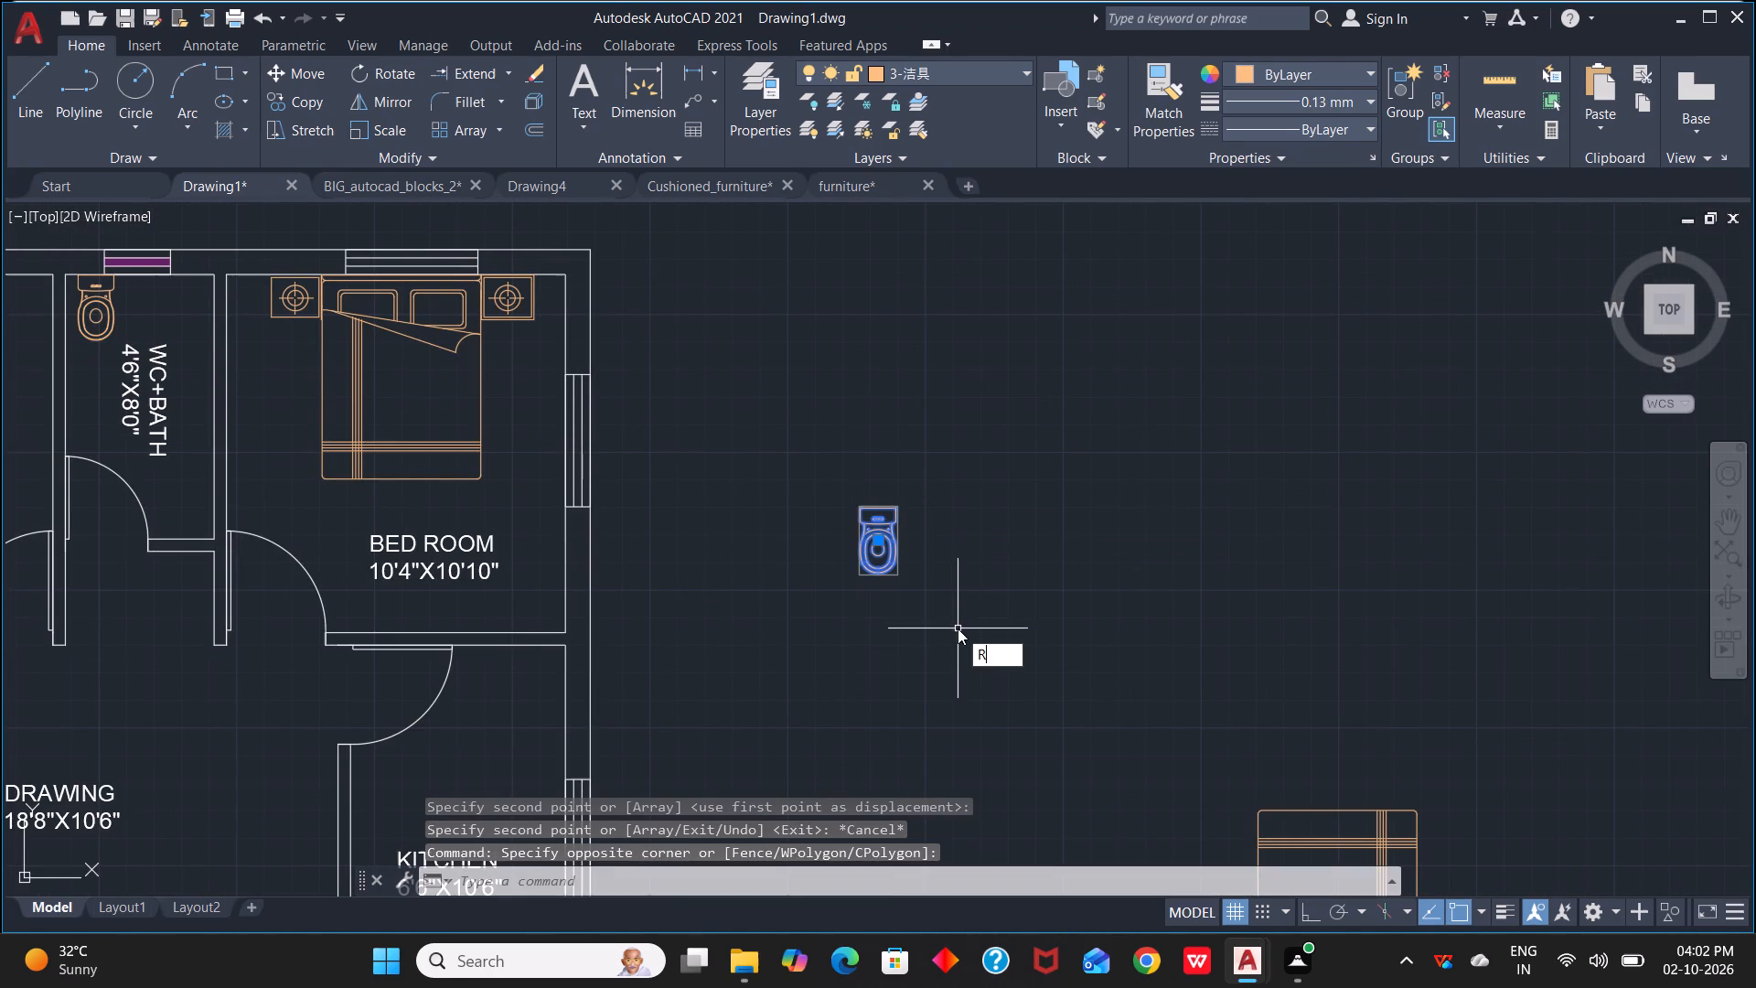
key("o")
key("space")
scroll(873, 515, "up", 4)
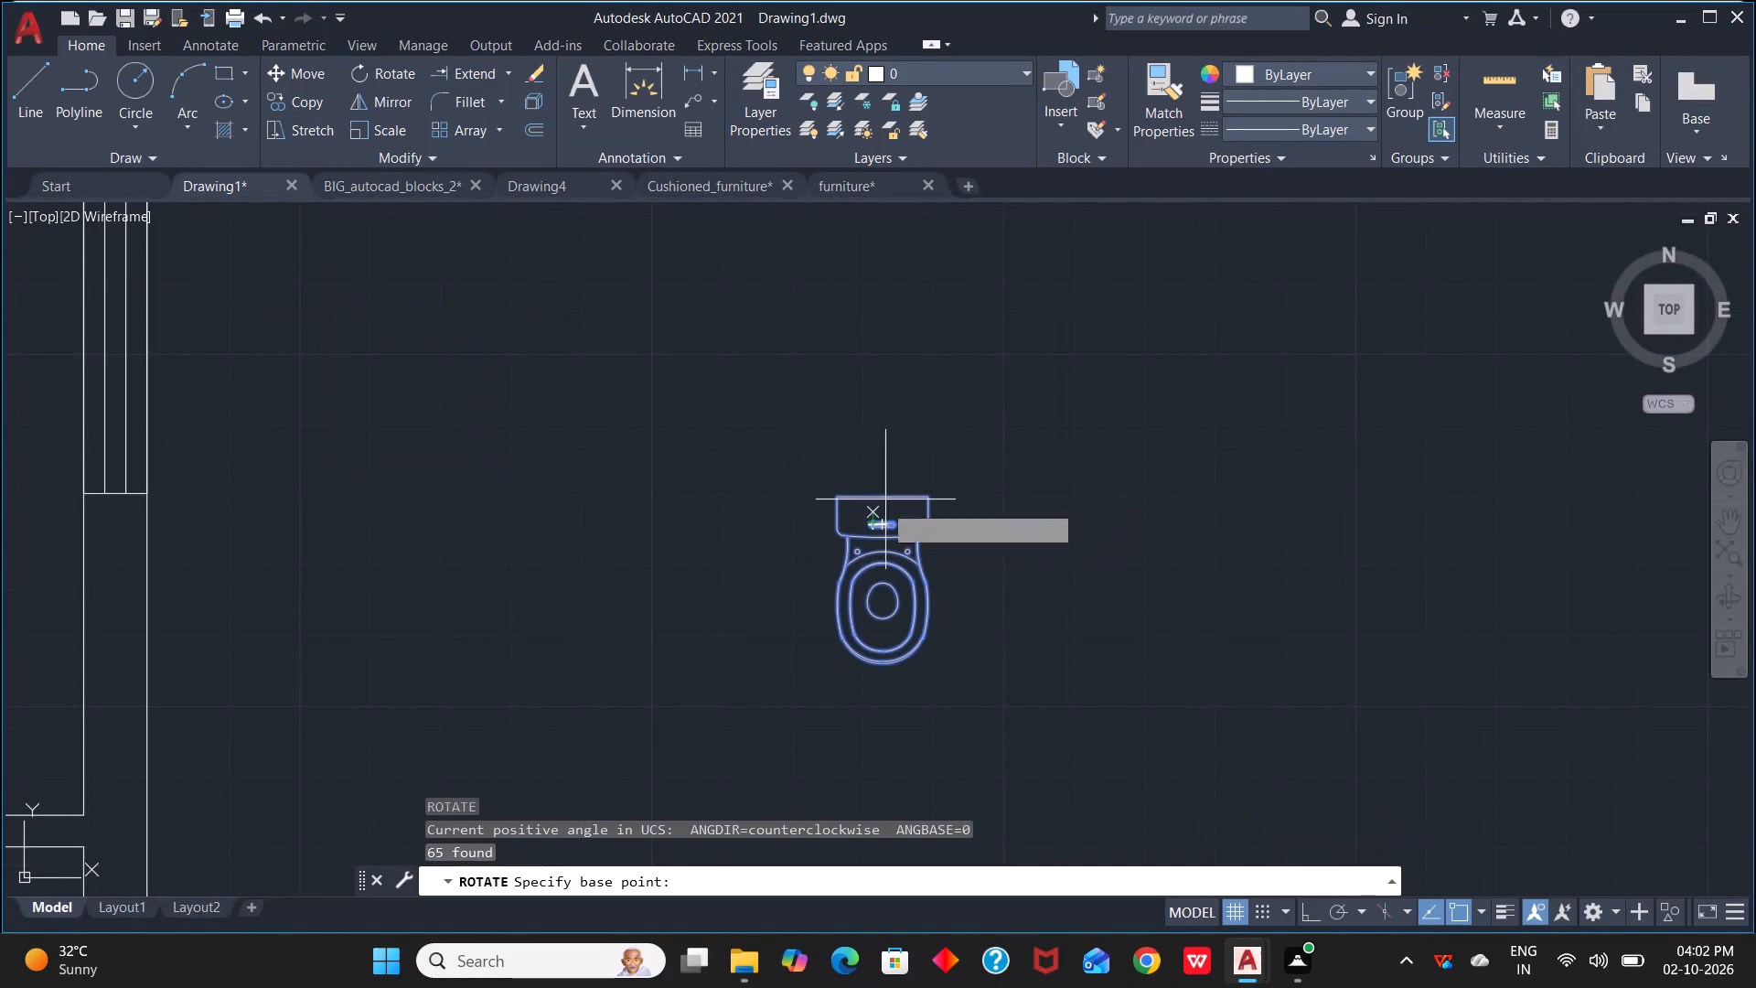
scroll(887, 498, "up", 3)
left_click(872, 492)
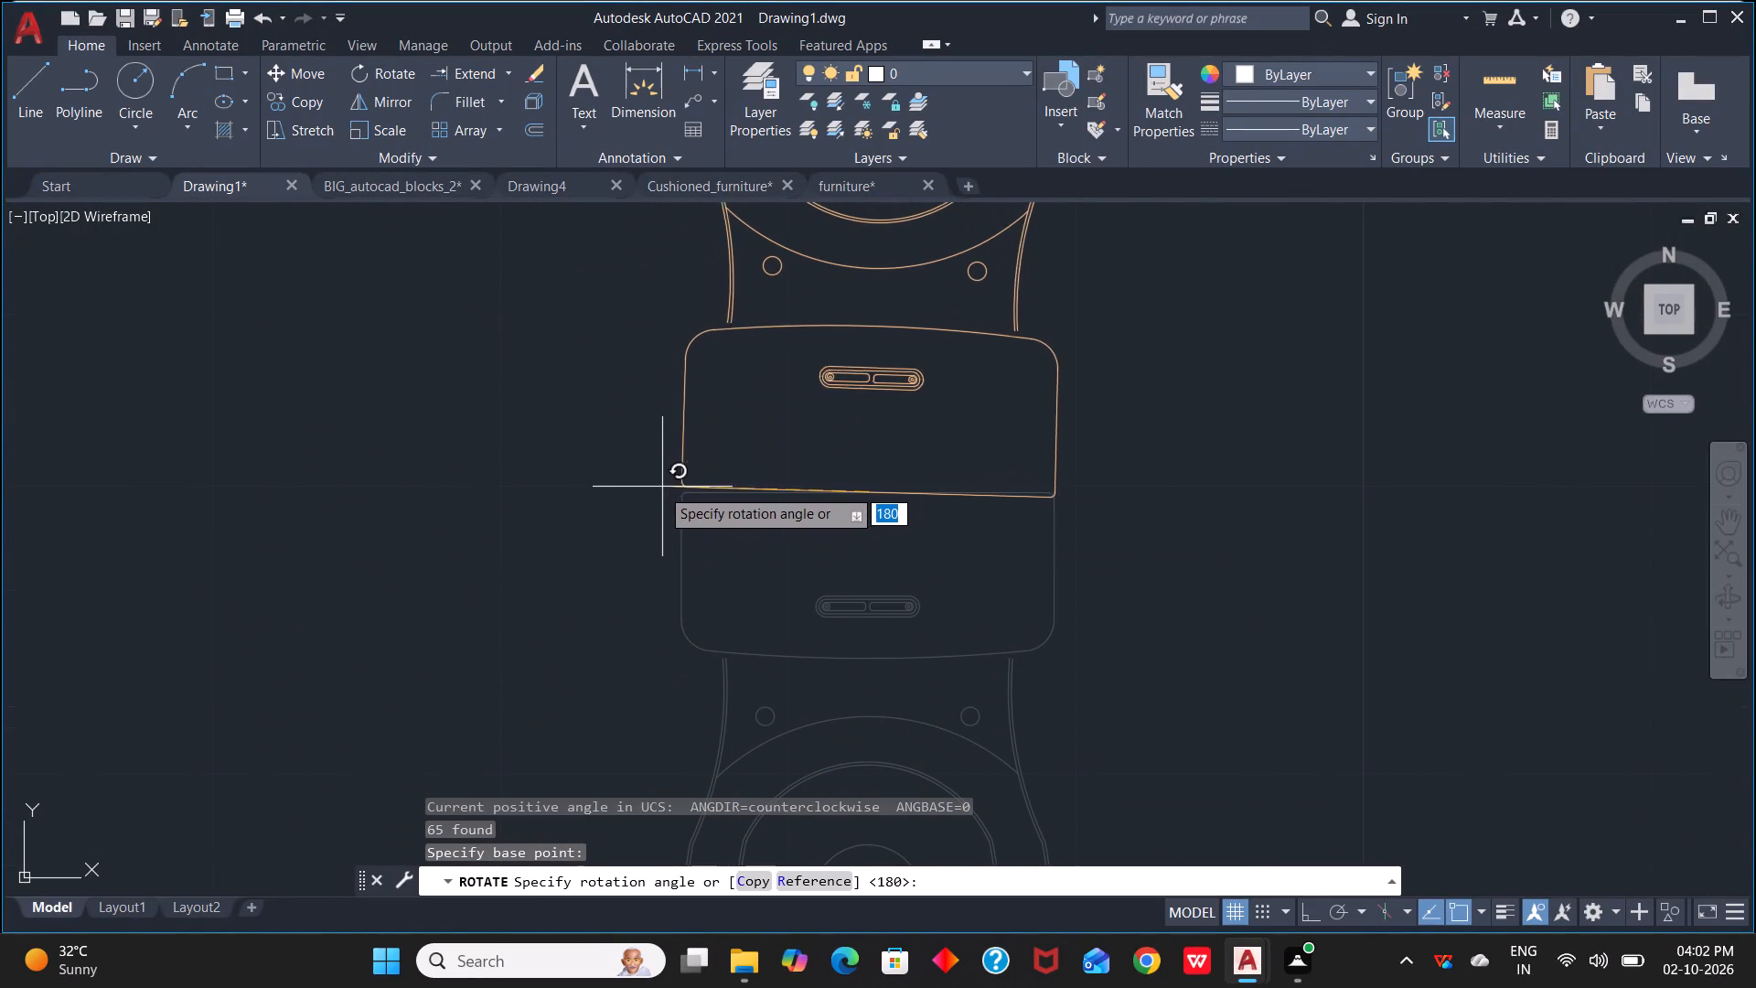
key("F8")
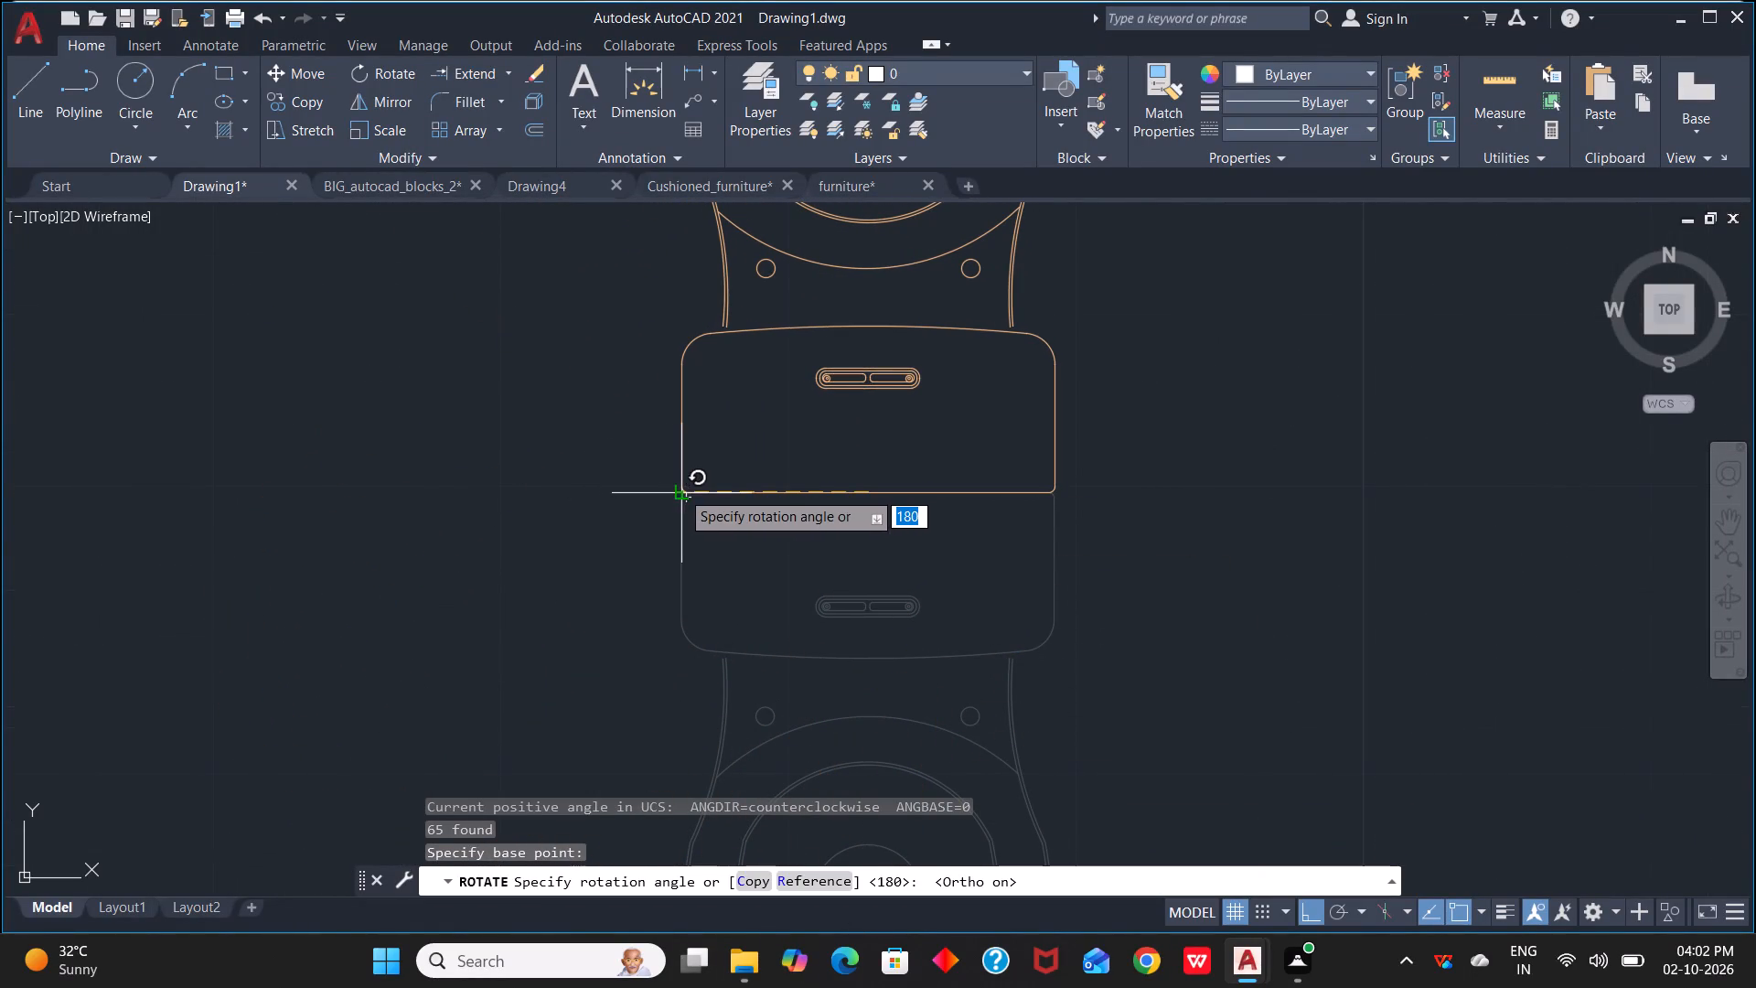
left_click(680, 490)
key("Escape")
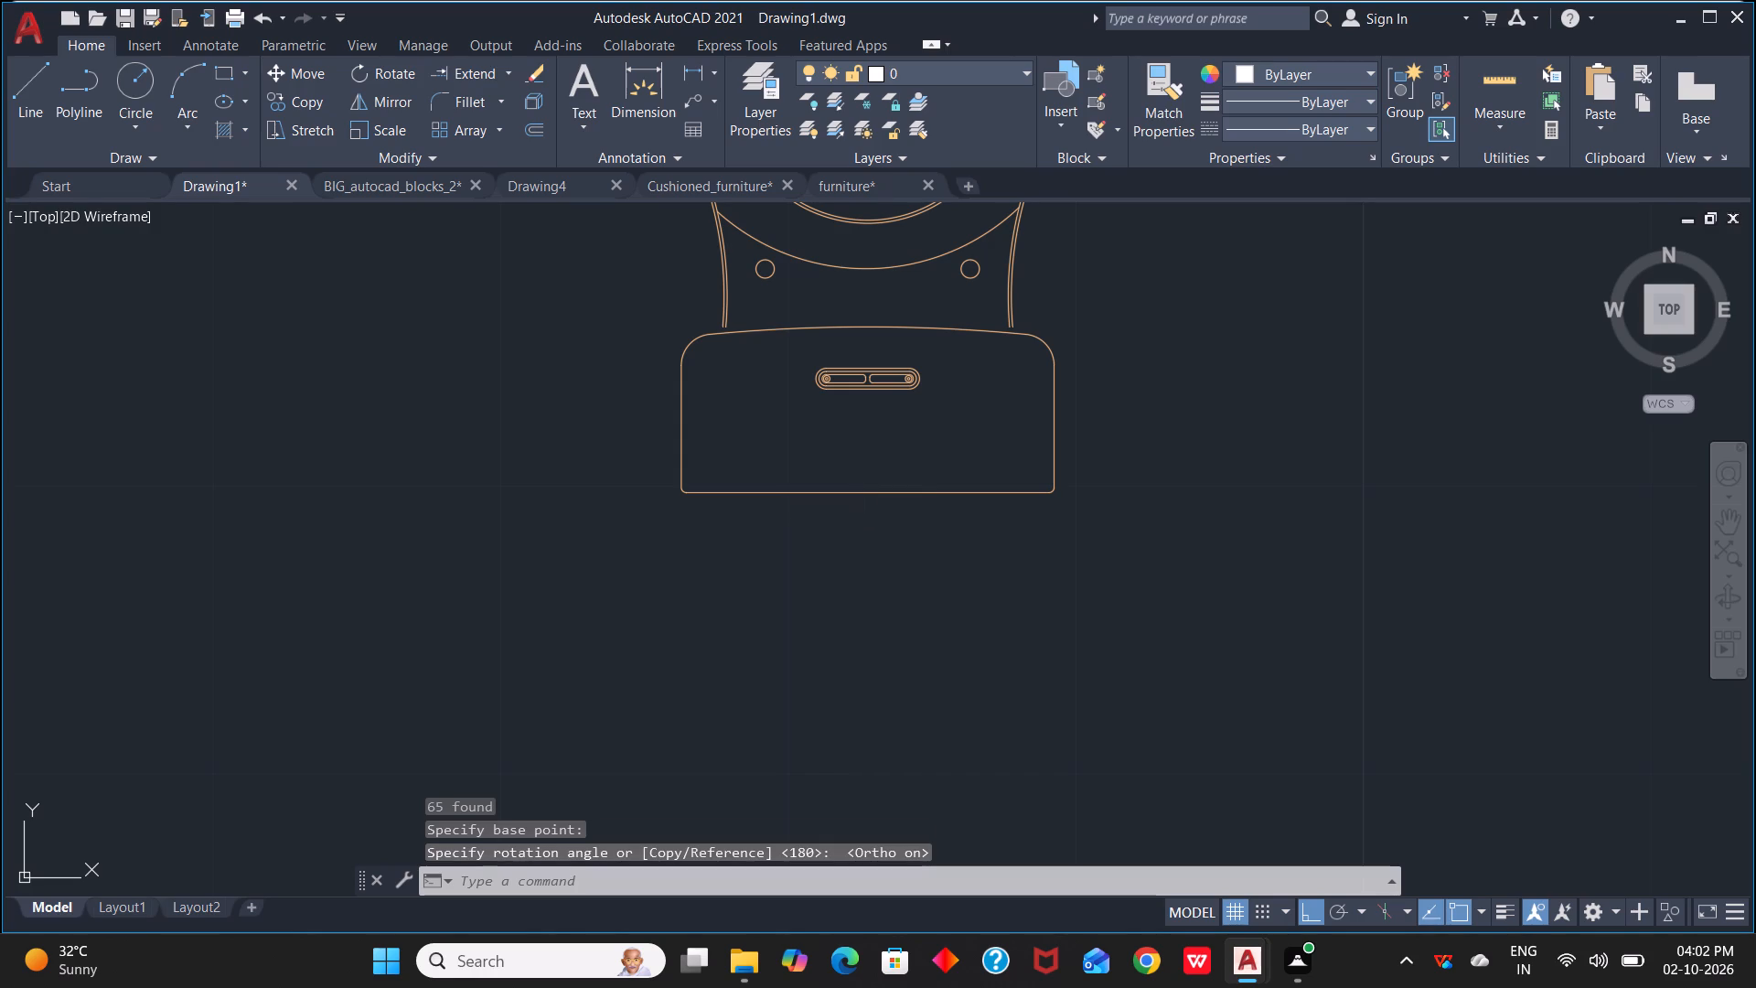
Copy the rotated toilet by its cistern's back-edge midpoint onto the lower WC+BATH's window wall line, beside the window, with Ortho off.
left_click(866, 492)
key("c")
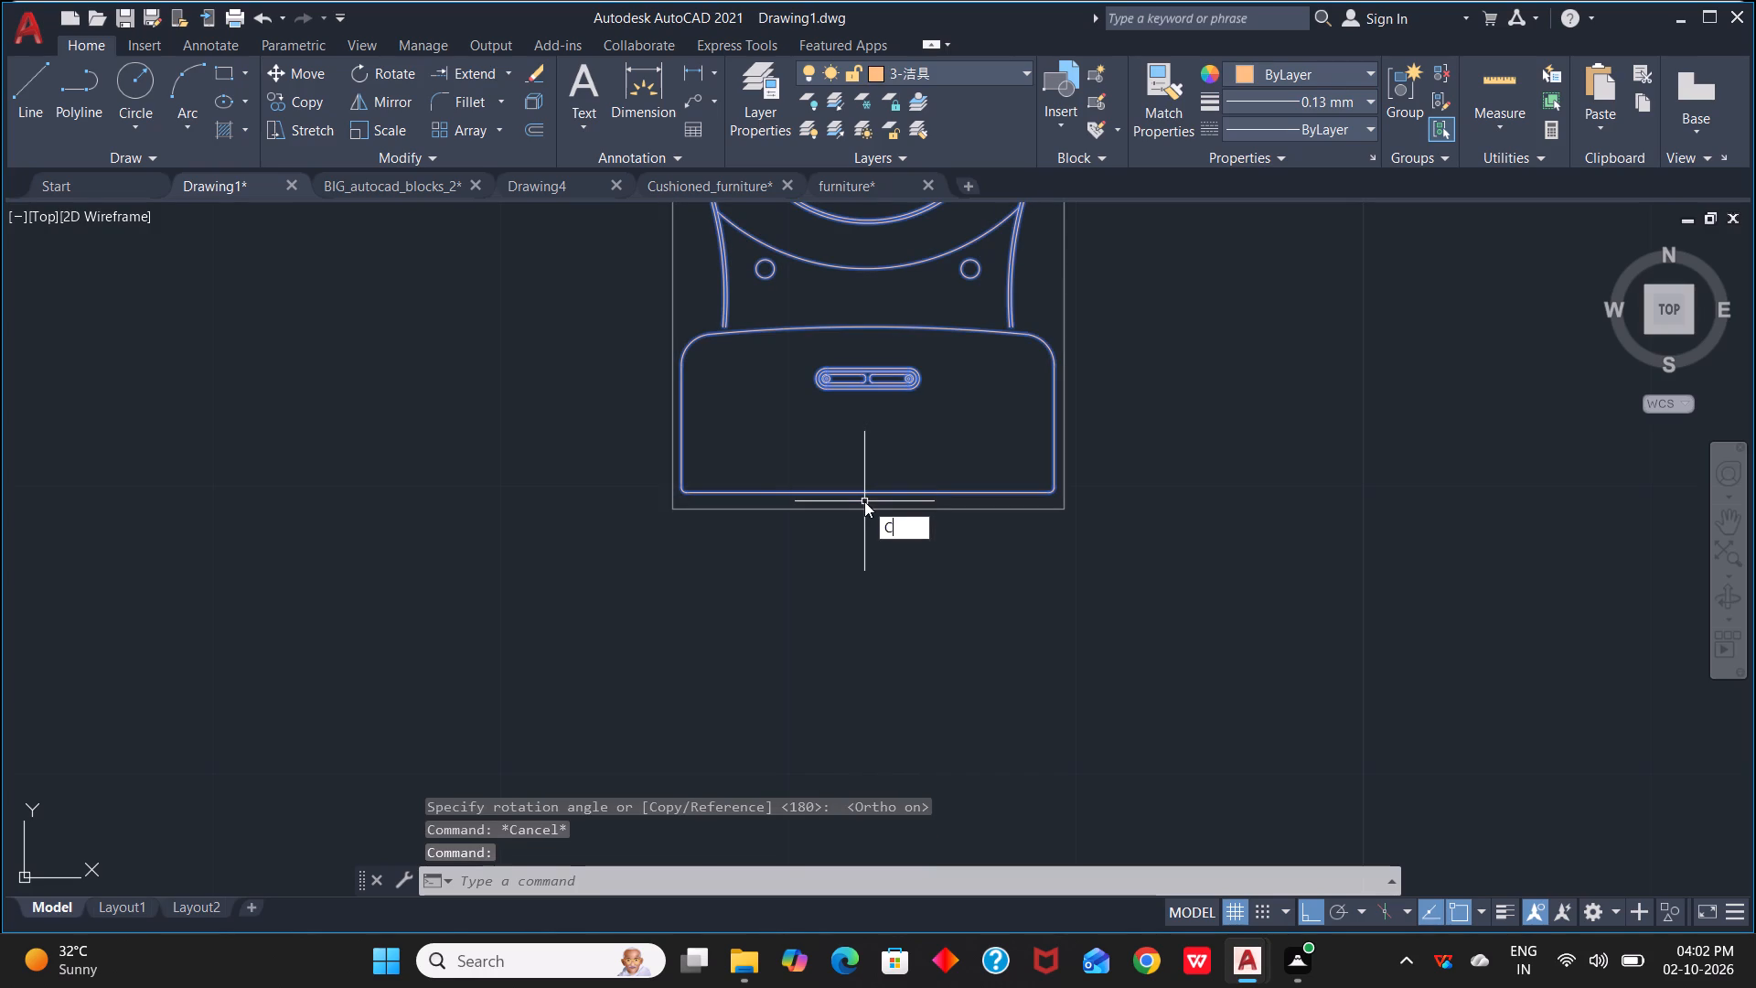
key("o")
key("space")
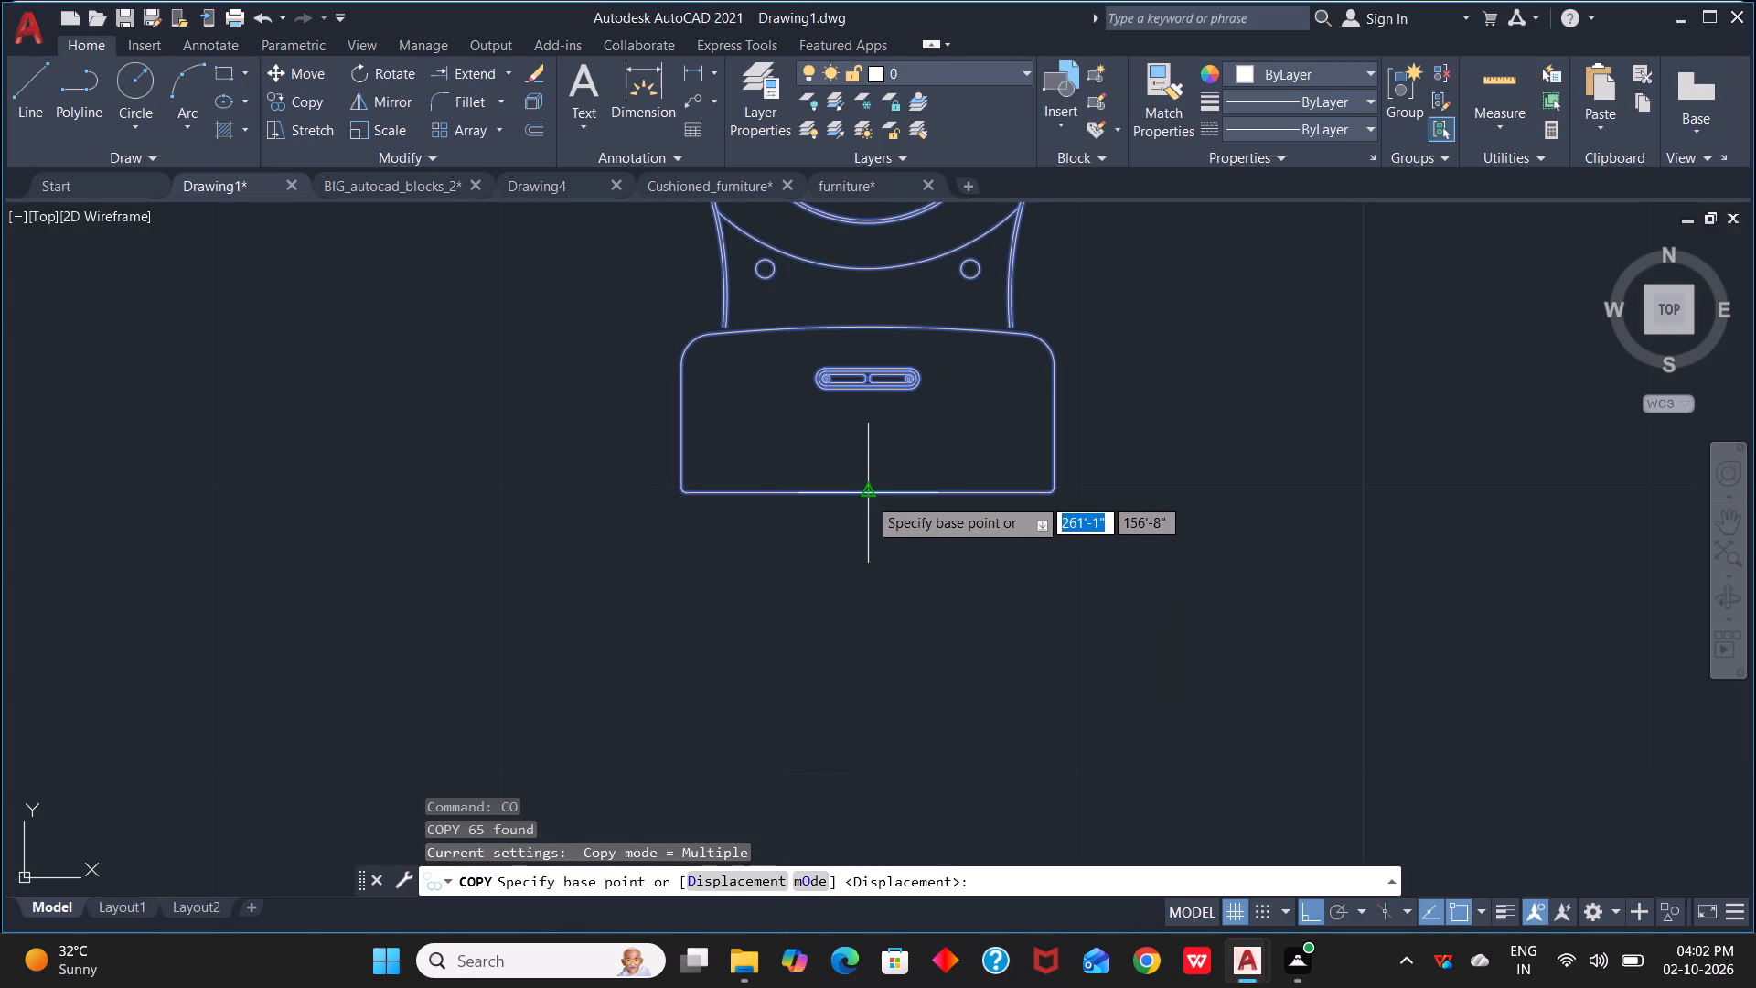
left_click(868, 497)
scroll(711, 726, "down", 3)
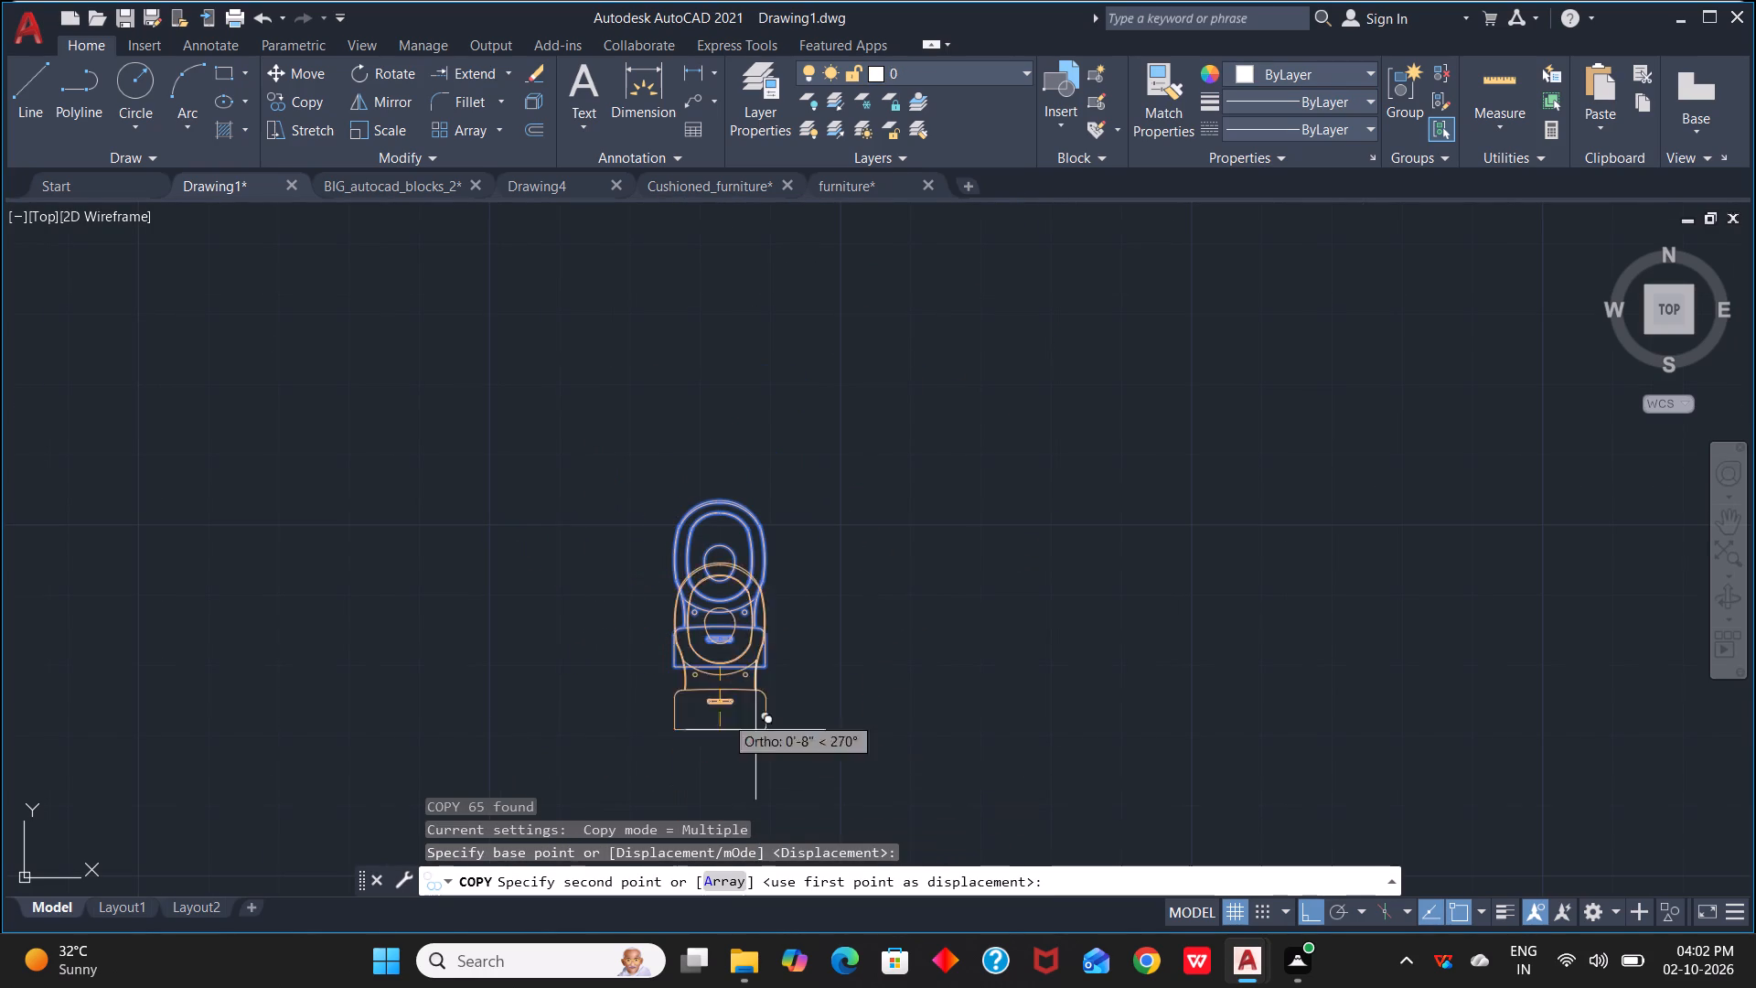
key("F8")
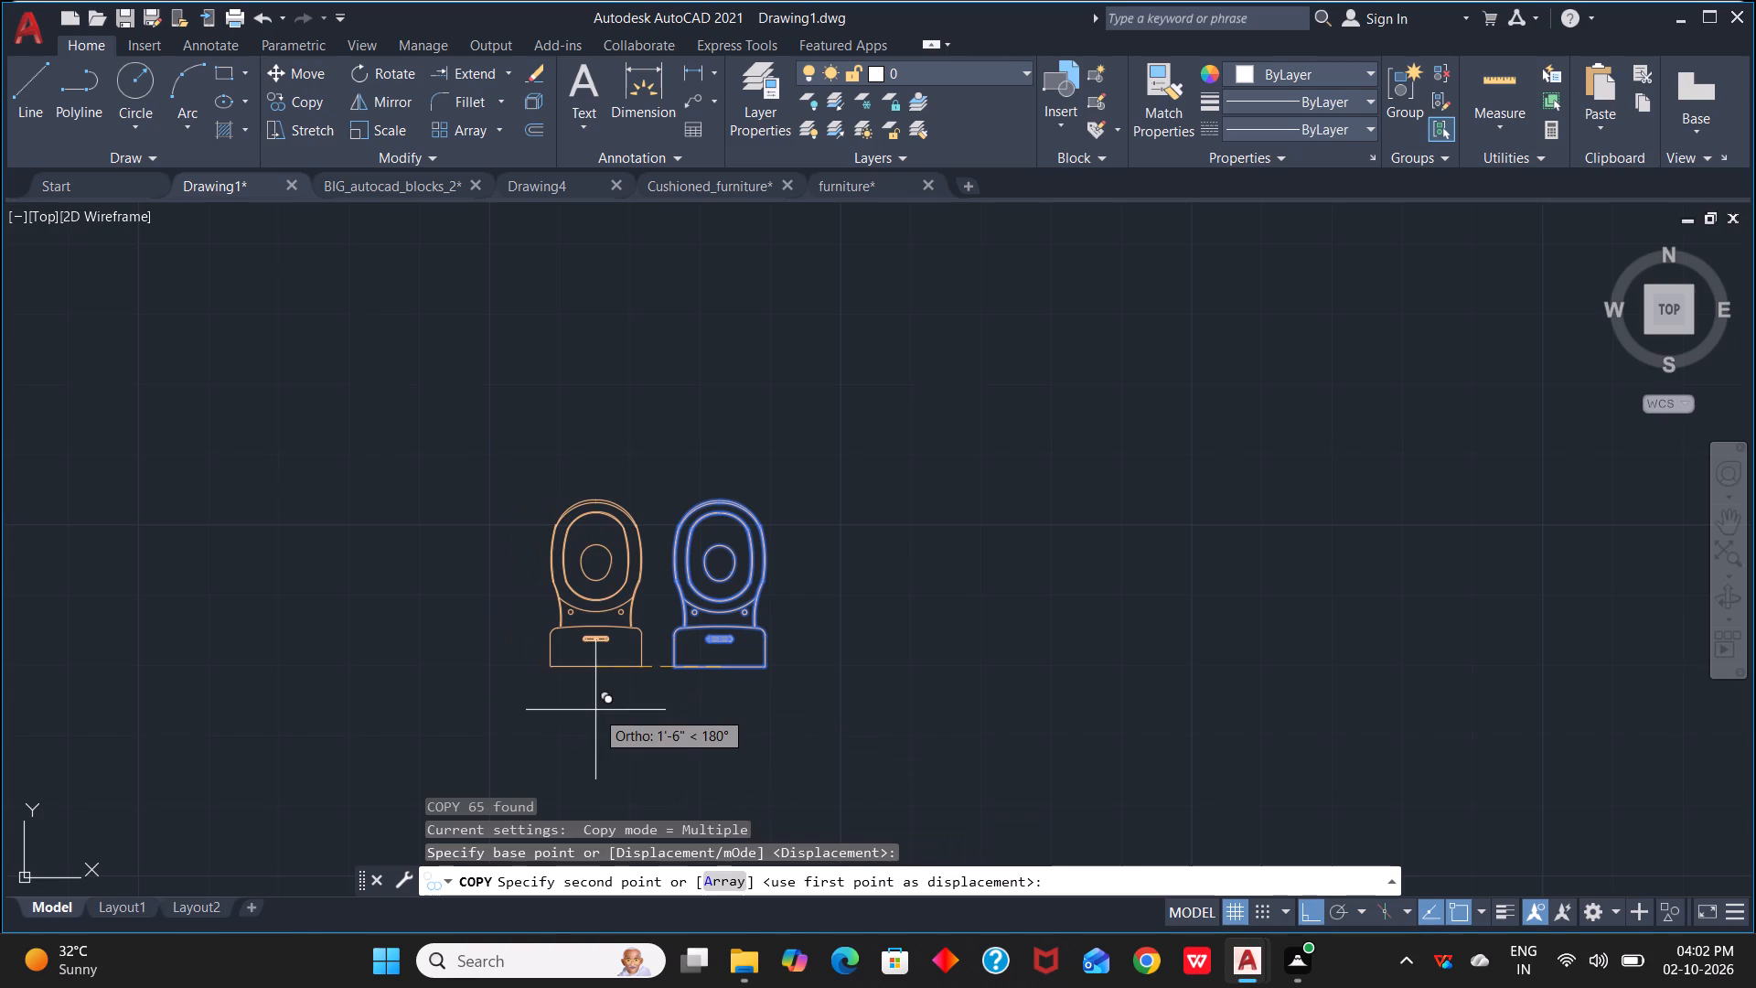
scroll(598, 753, "down", 2)
middle_click_drag(595, 748, 1323, 347)
middle_click_drag(645, 783, 1060, 333)
scroll(984, 760, "down", 1)
middle_click_drag(1055, 761, 1058, 707)
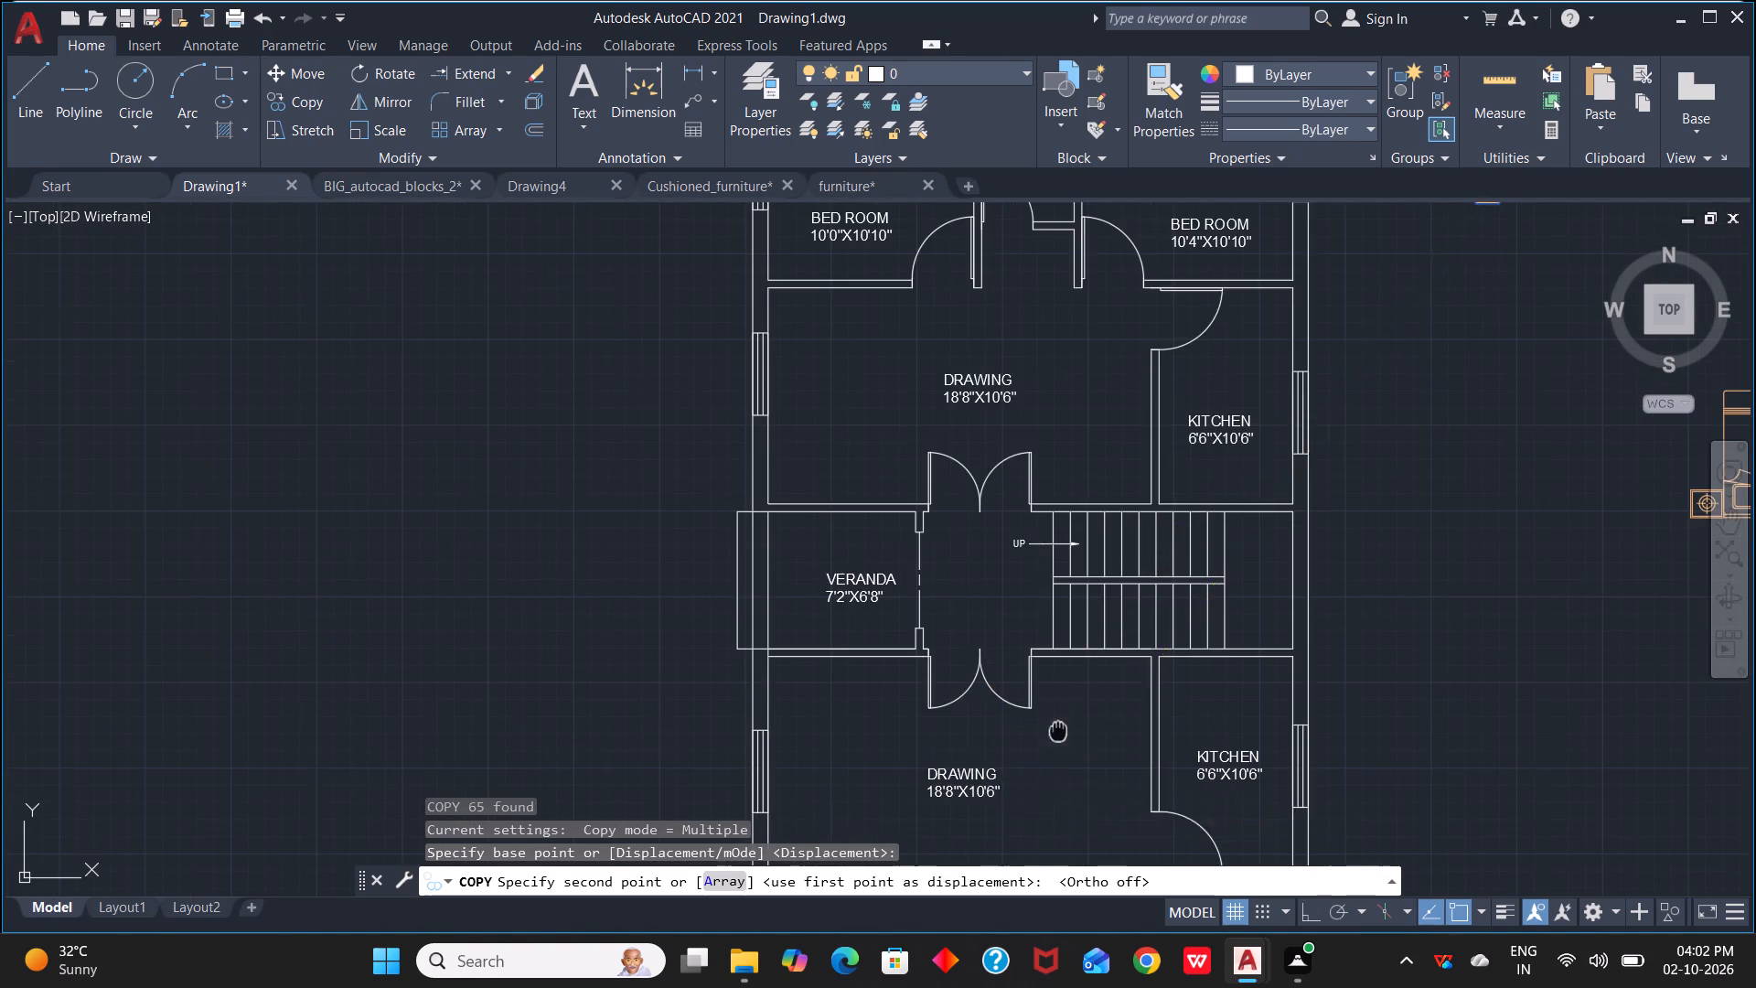
middle_click_drag(1058, 707, 1118, 359)
scroll(1098, 591, "up", 3)
middle_click_drag(1139, 827, 1069, 263)
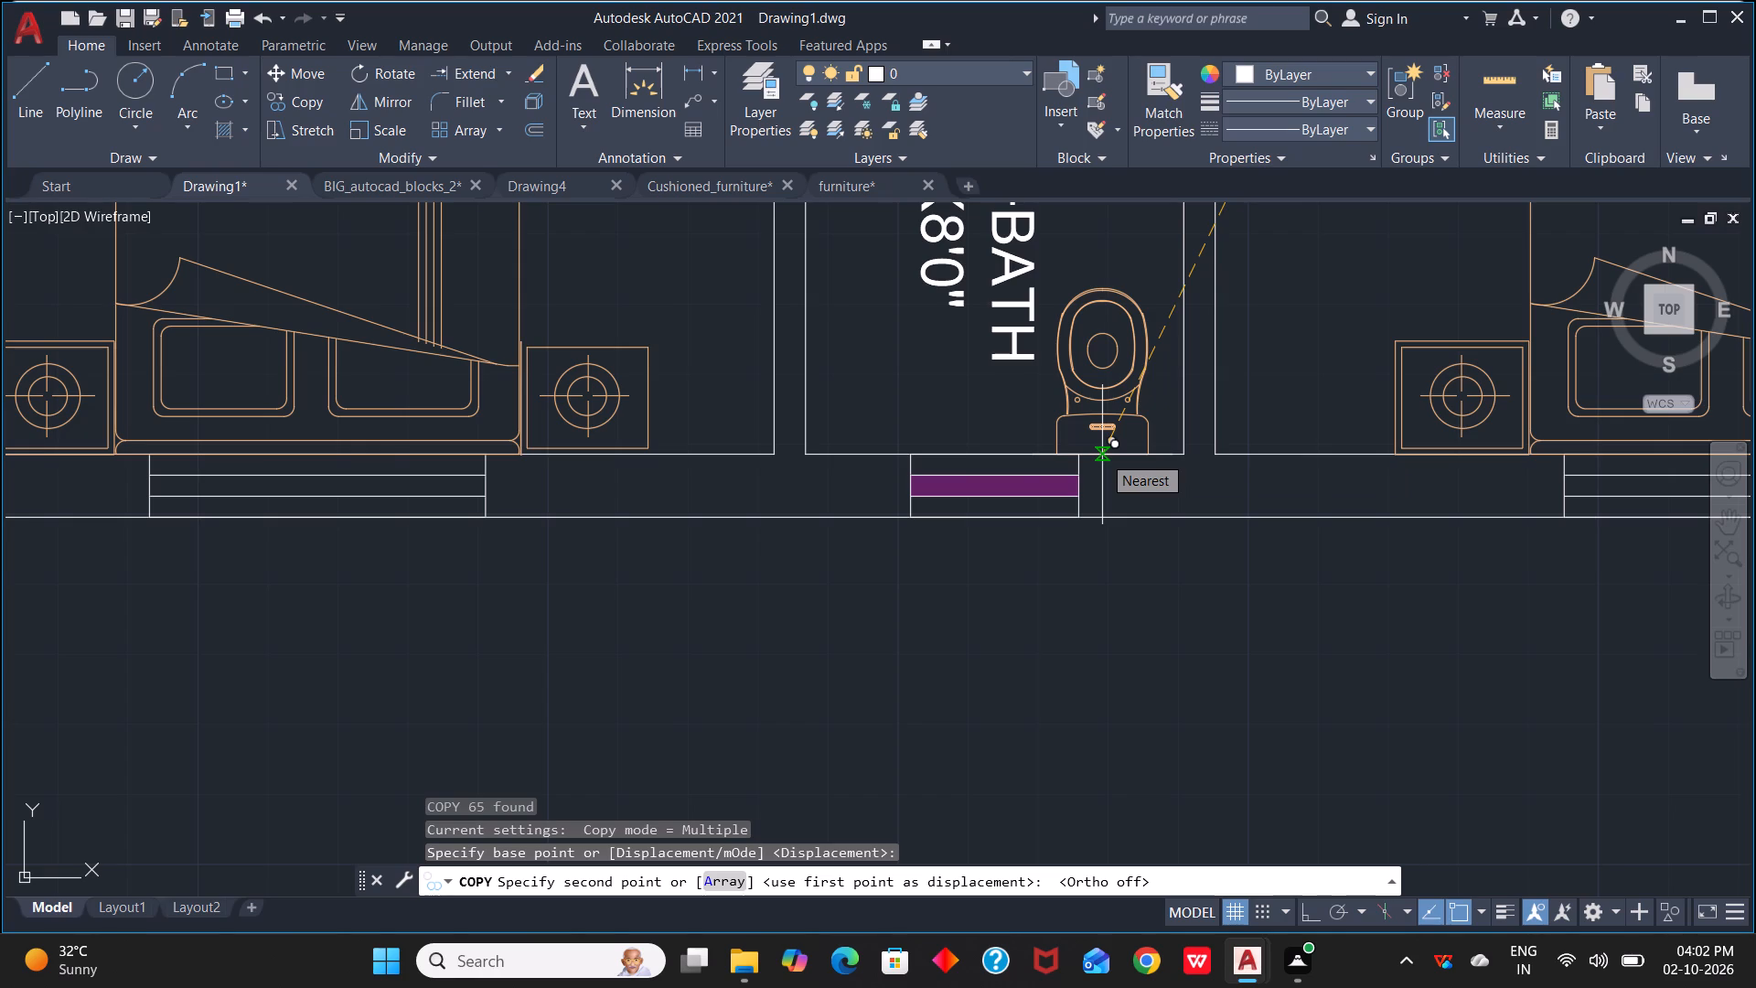
left_click(1102, 455)
key("Escape")
scroll(1465, 706, "down", 3)
scroll(1465, 706, "up", 1)
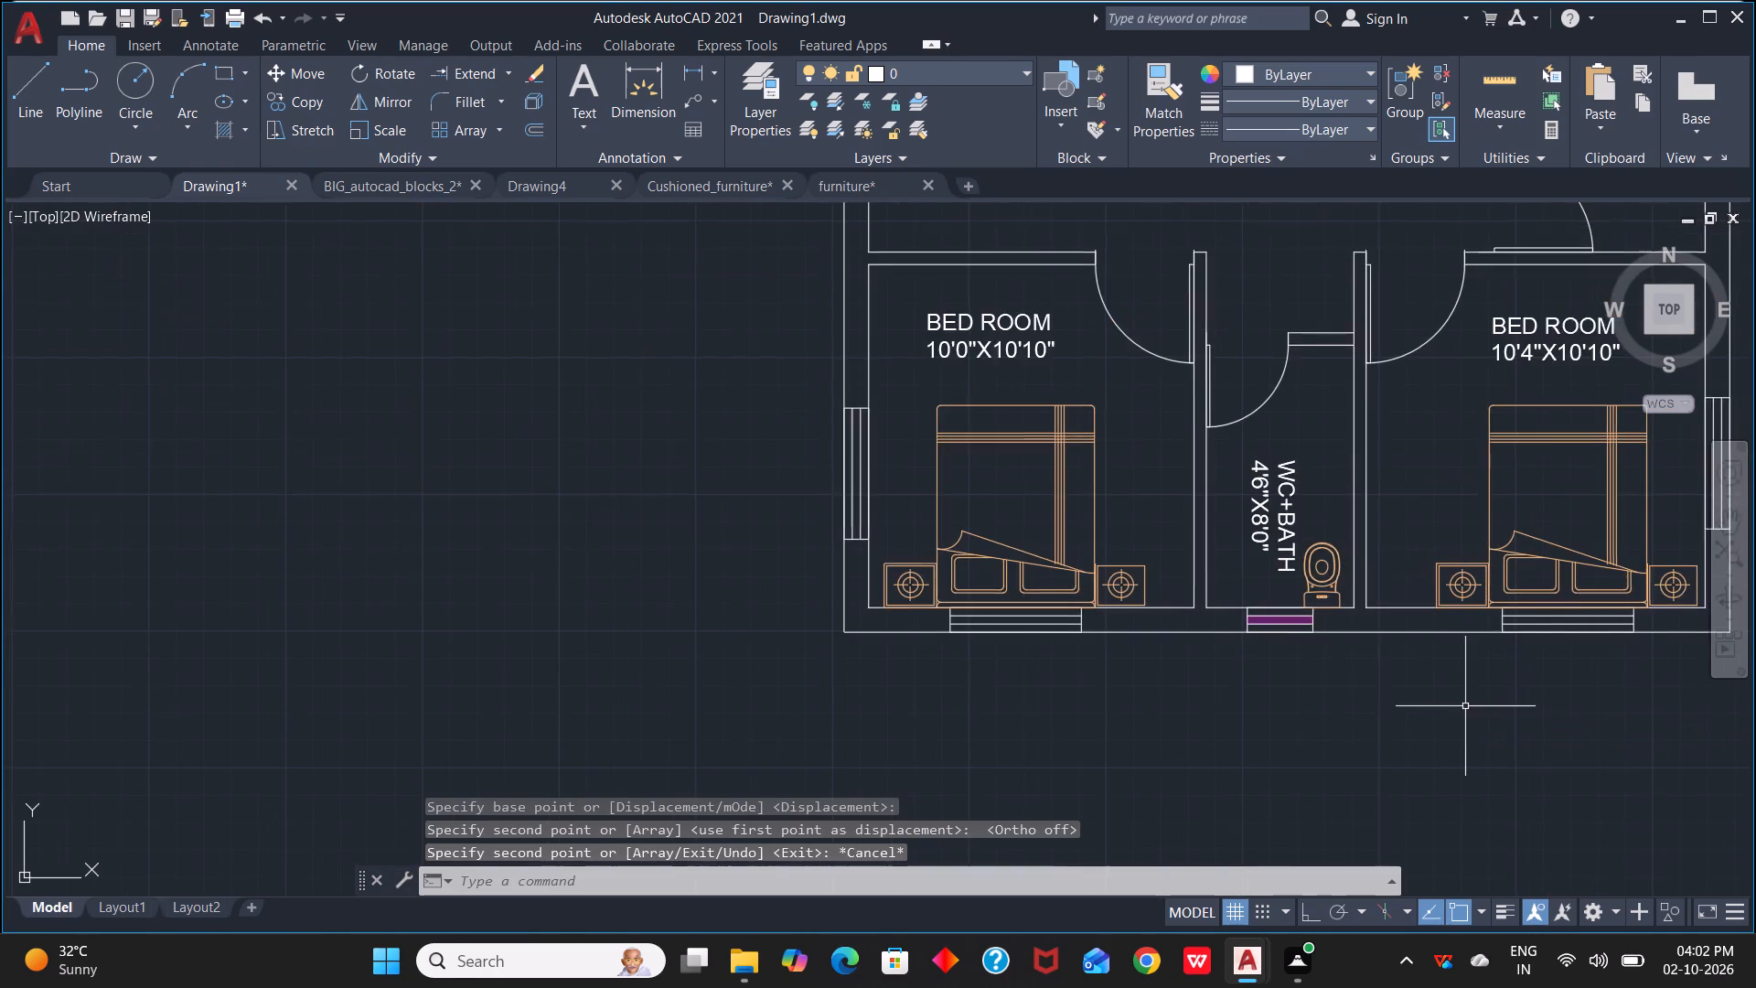
Switch to the furniture drawing and examine its block collections for a sofa set that suits the floor plan.
scroll(1465, 706, "down", 1)
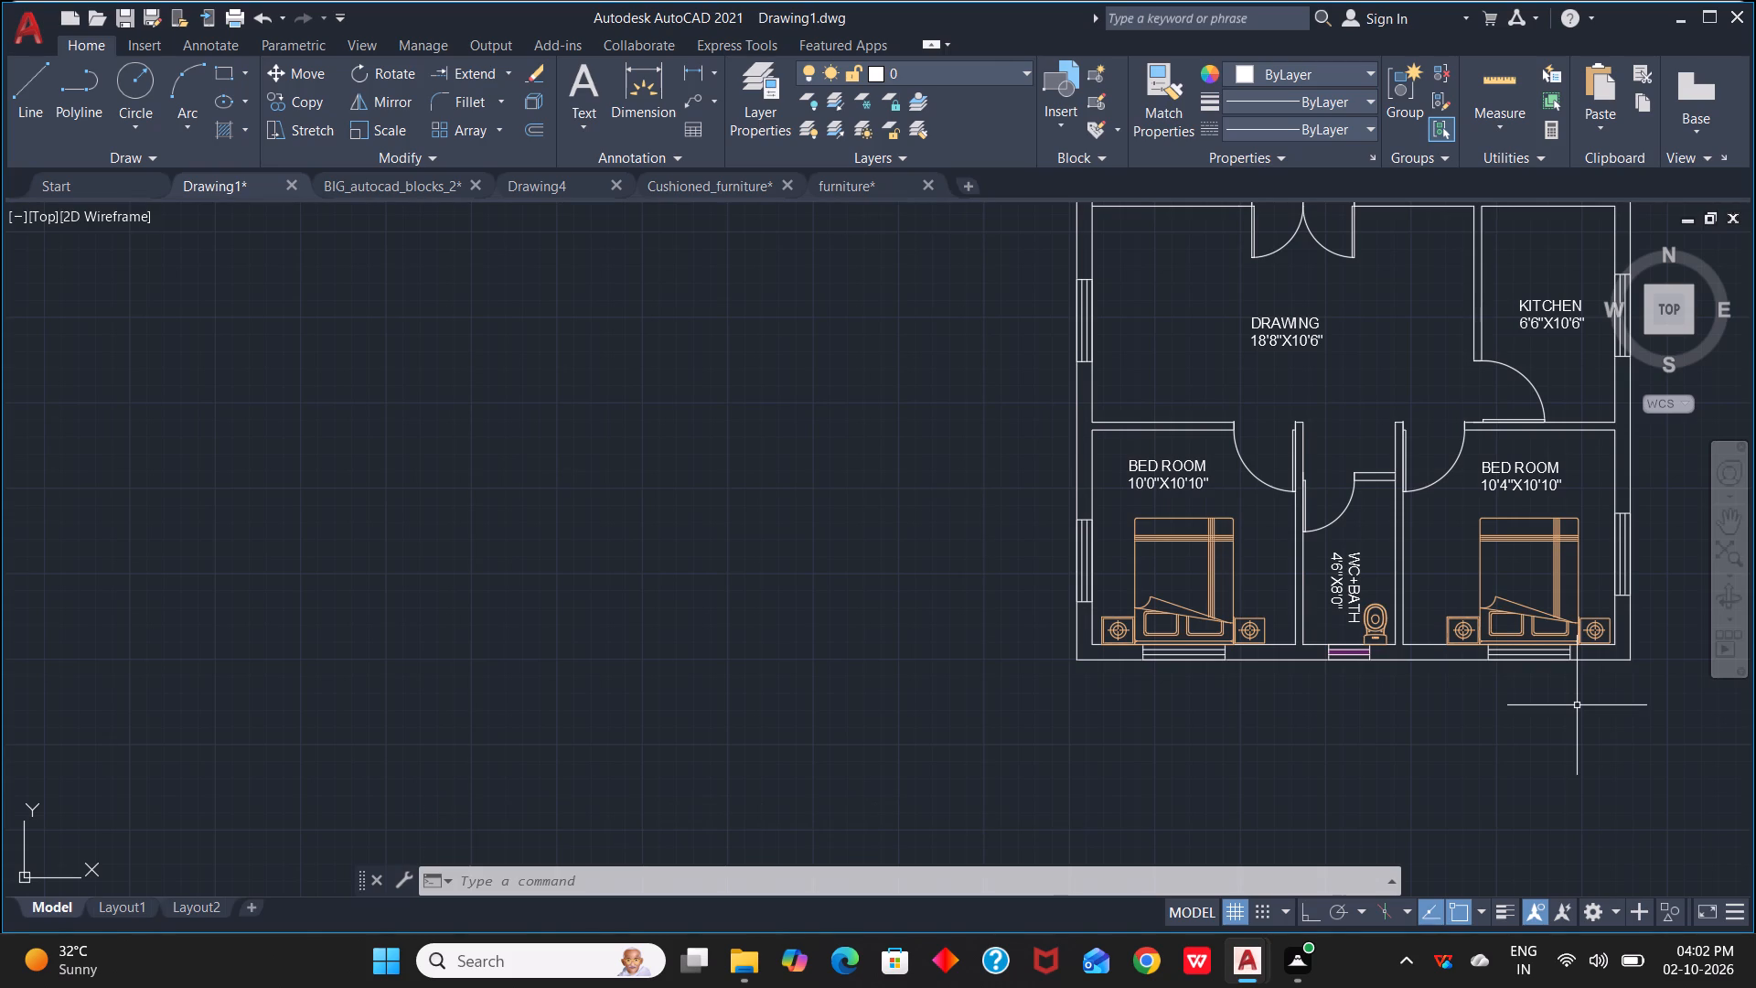
scroll(1578, 699, "down", 2)
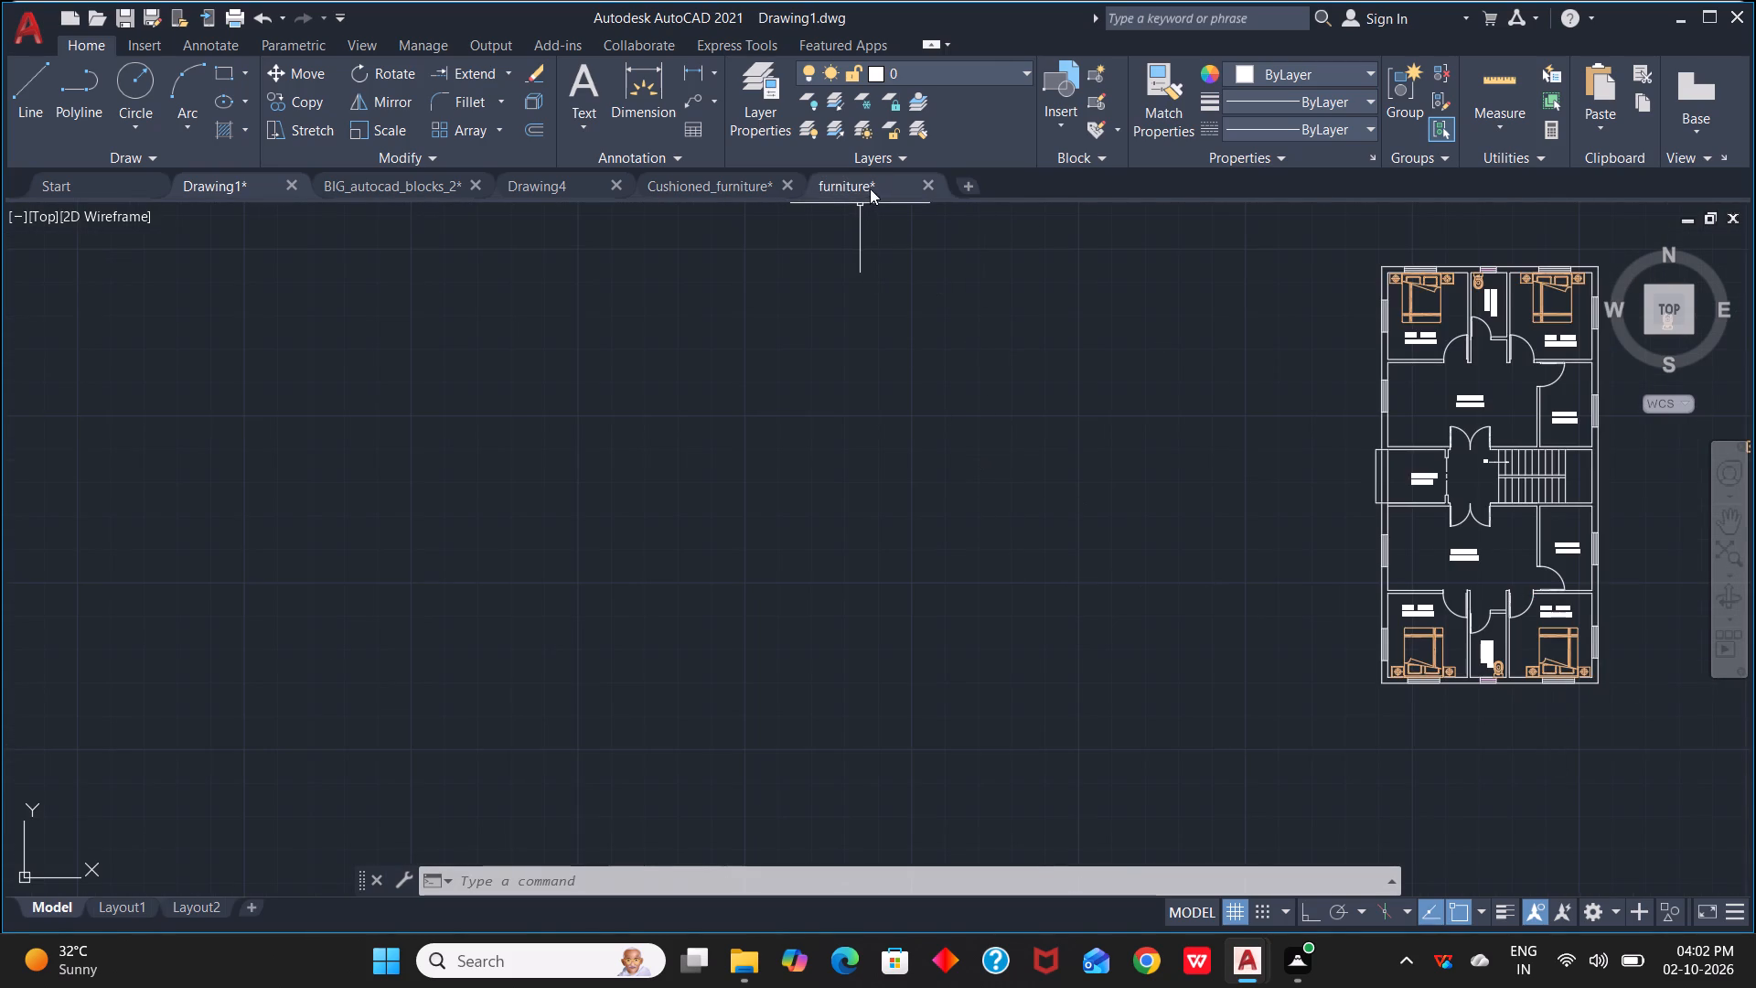
left_click(870, 188)
scroll(771, 552, "down", 2)
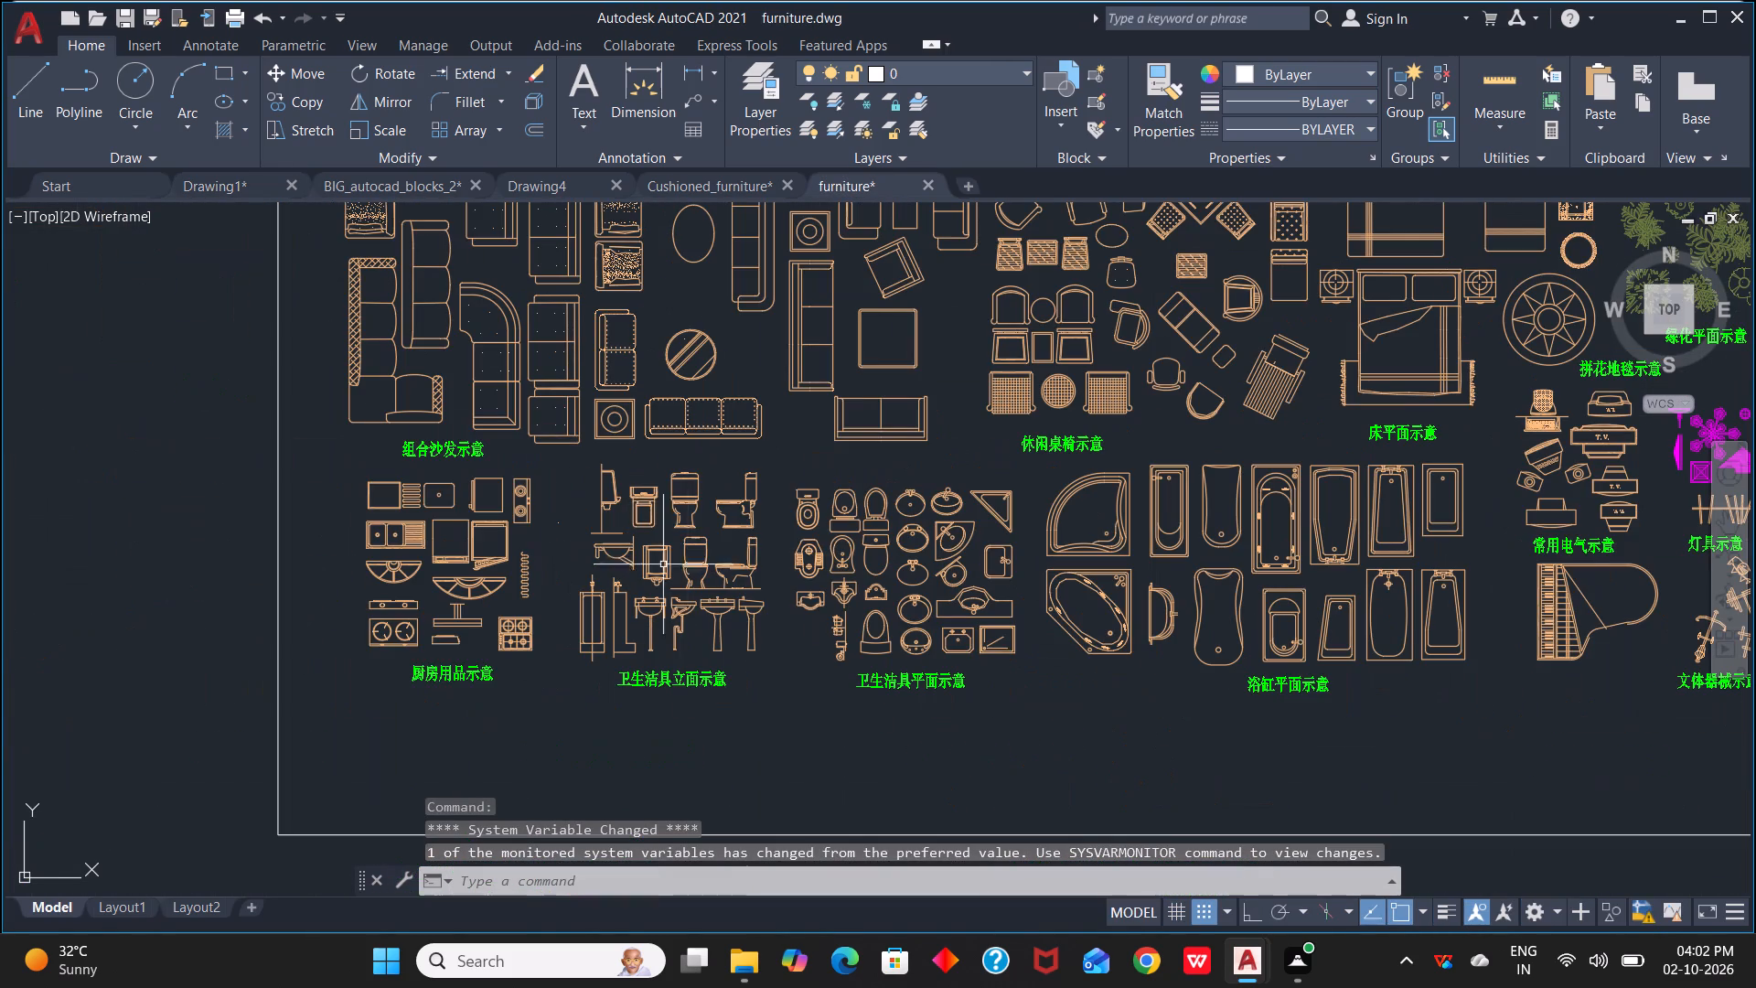
middle_click_drag(883, 489, 831, 635)
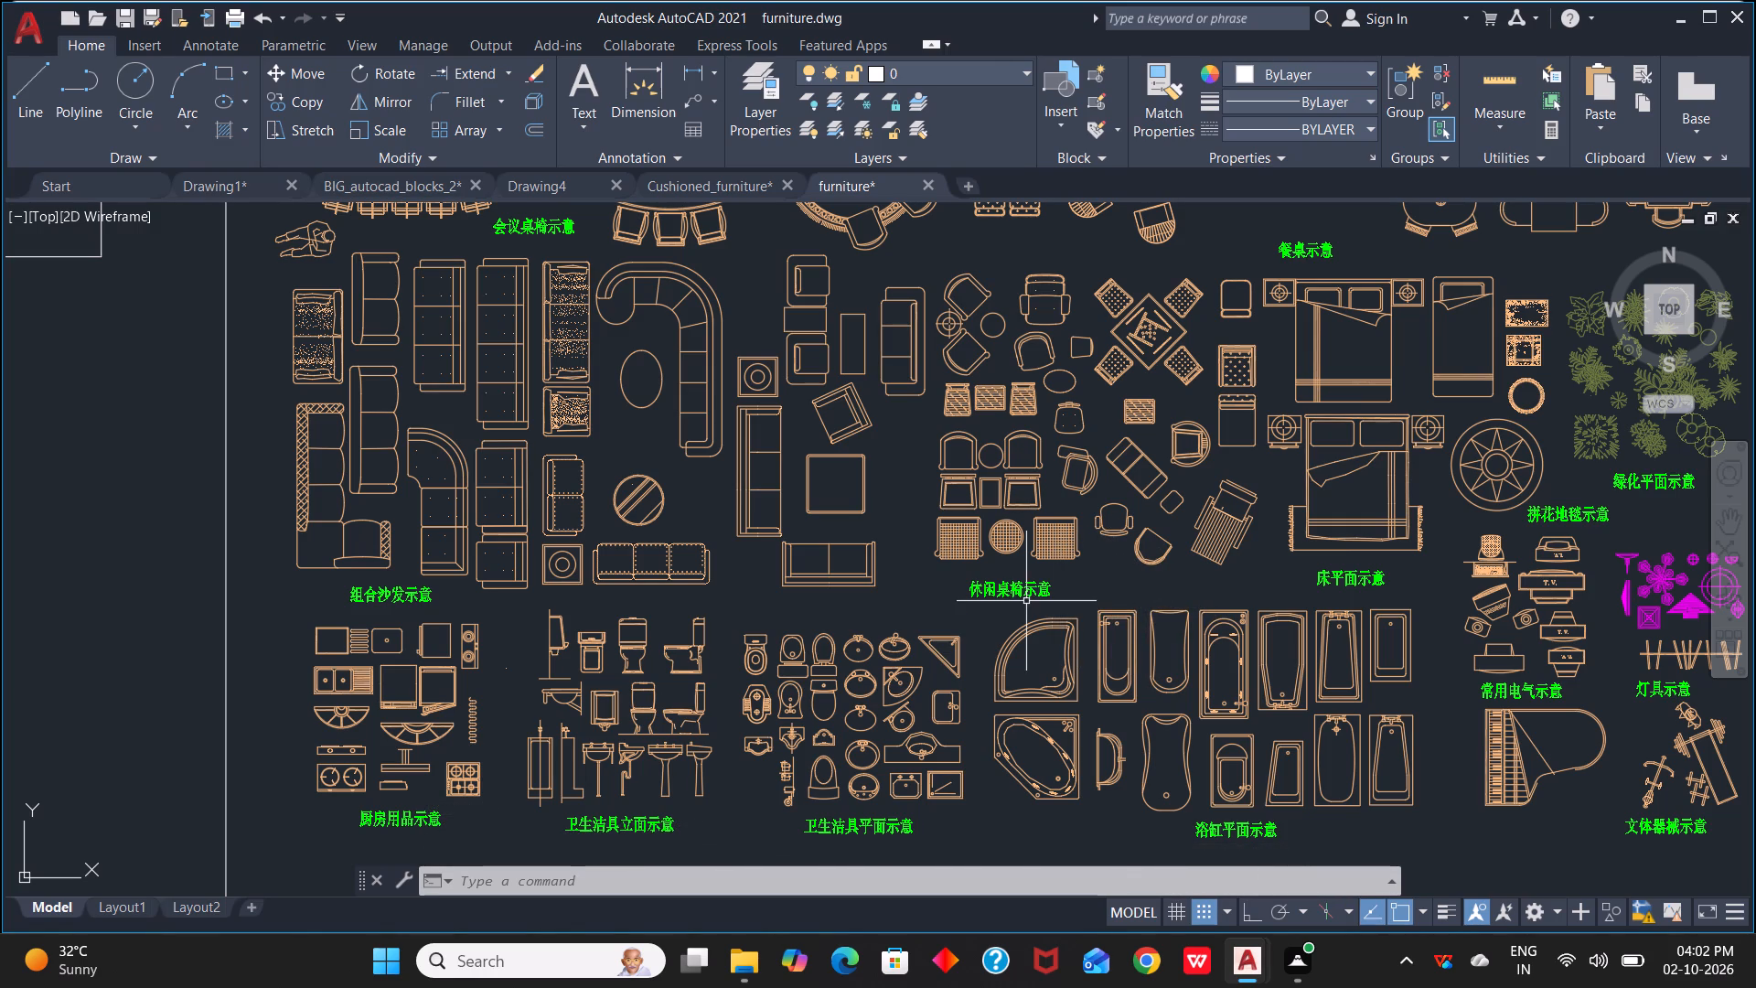
scroll(688, 517, "down", 2)
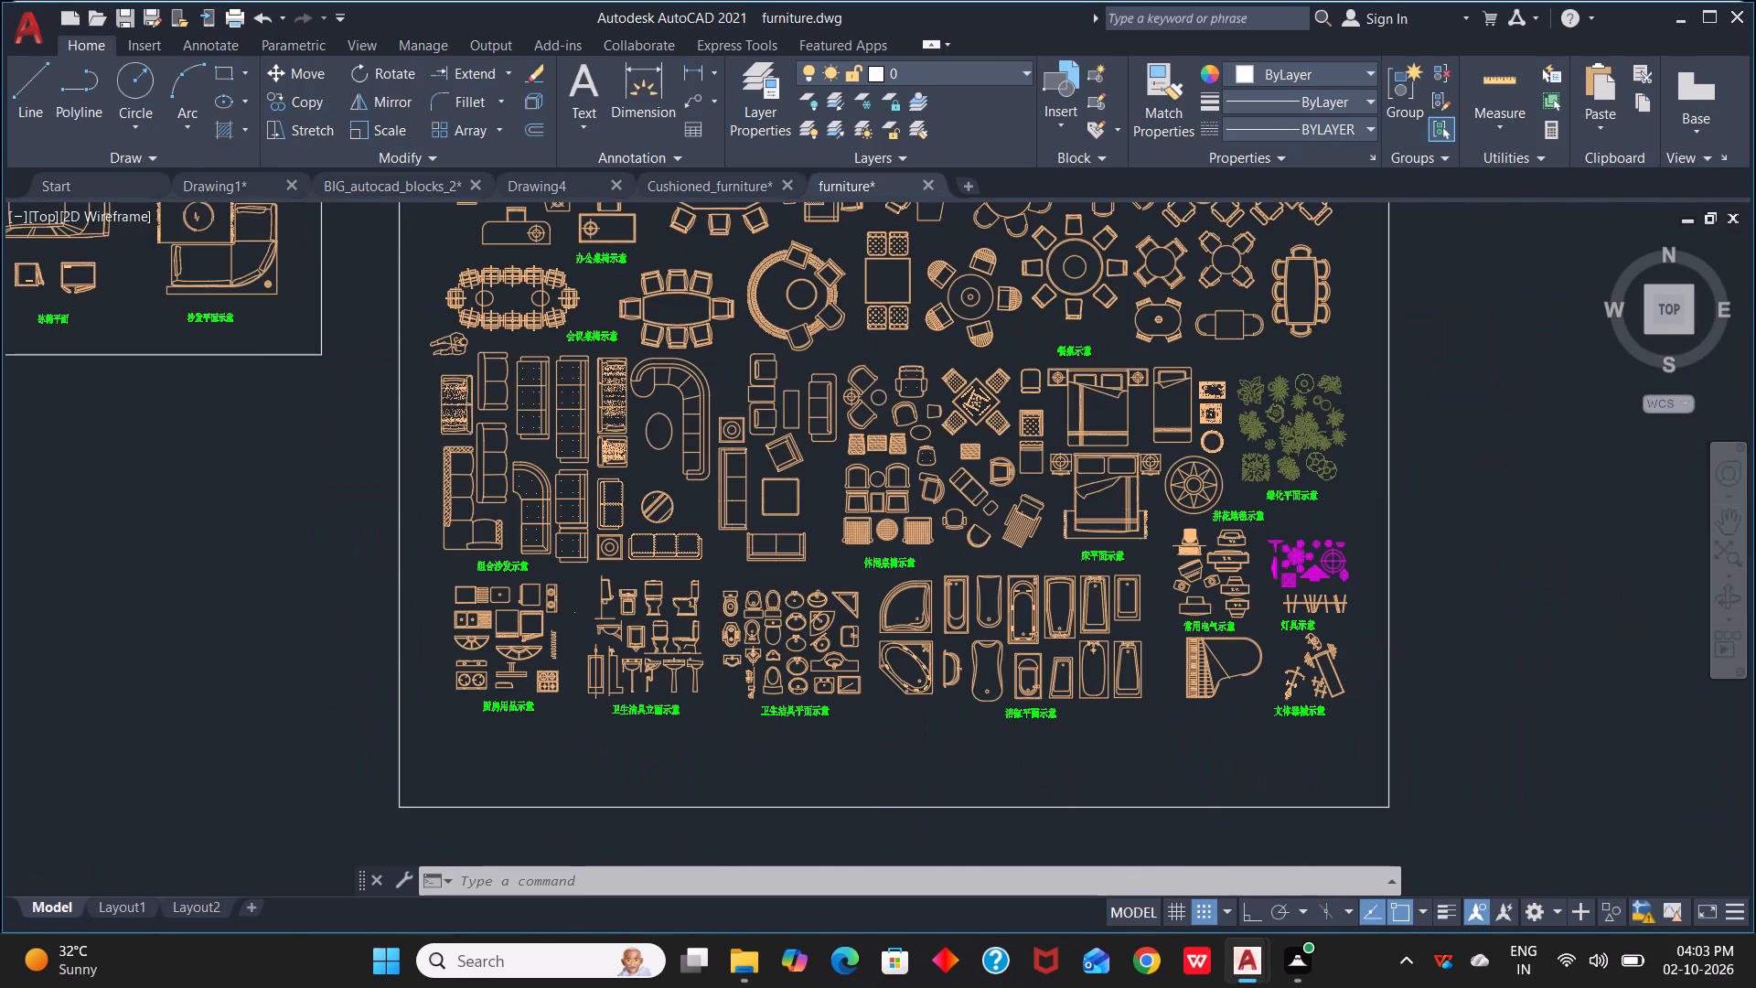
middle_click_drag(688, 517, 679, 589)
scroll(649, 540, "up", 2)
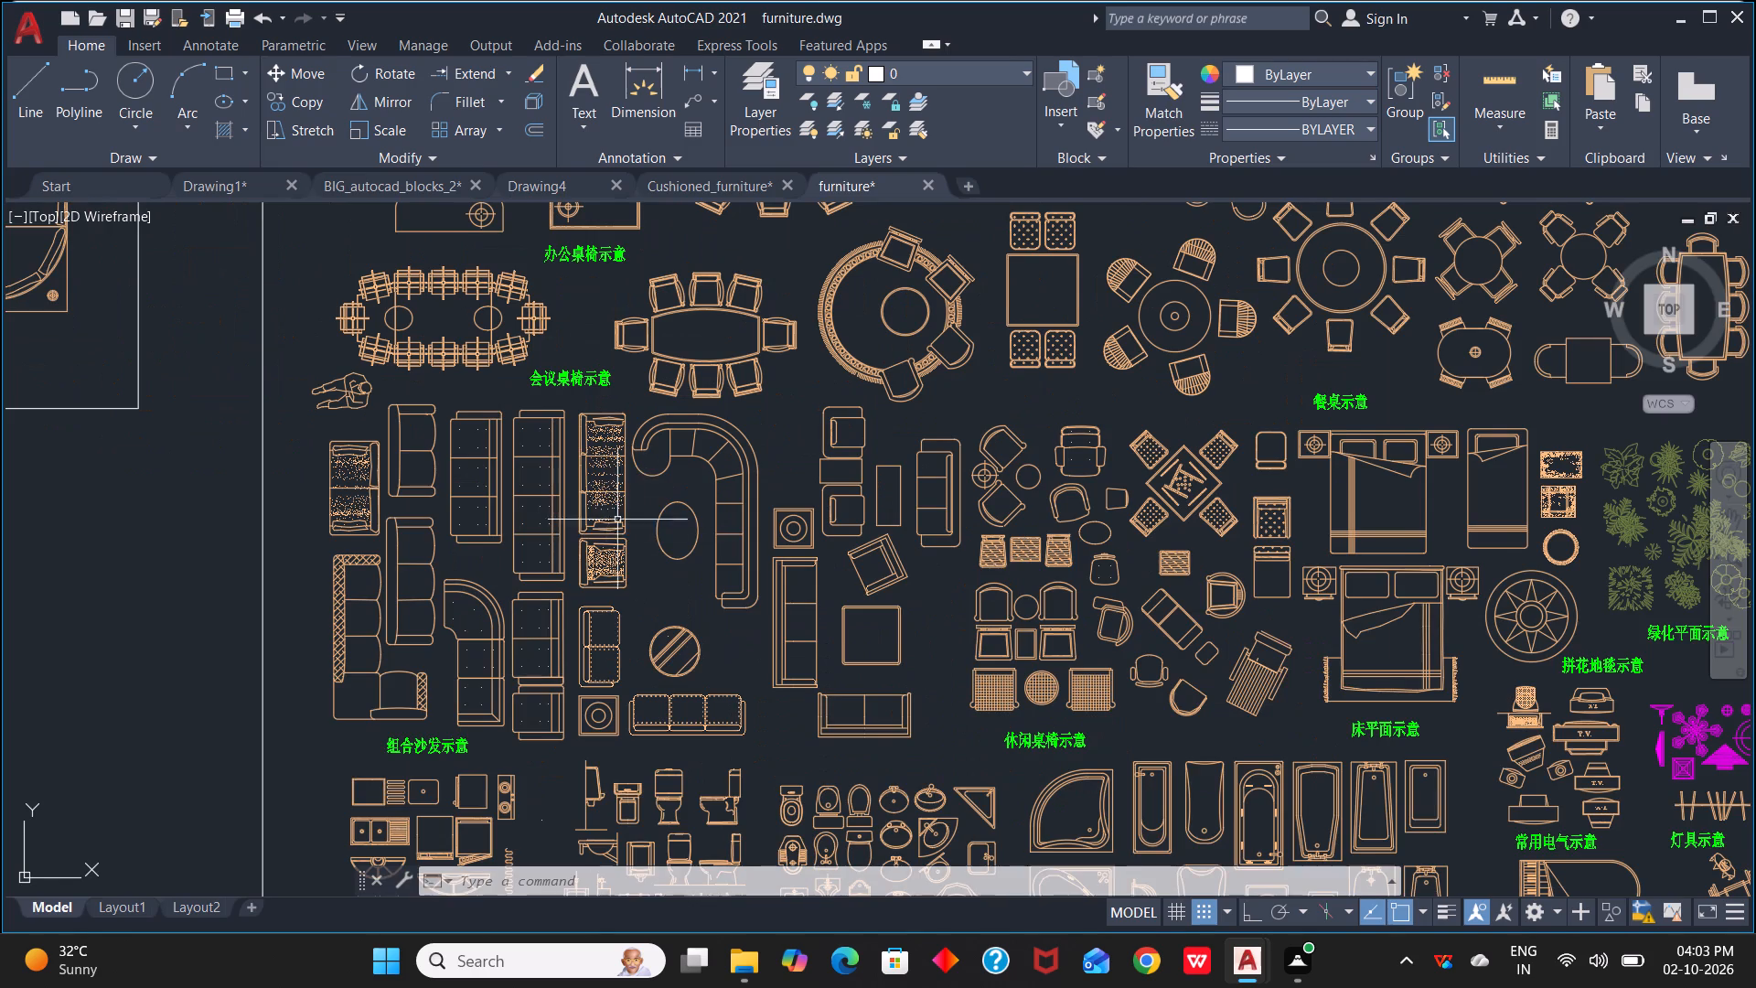
middle_click_drag(604, 506, 605, 736)
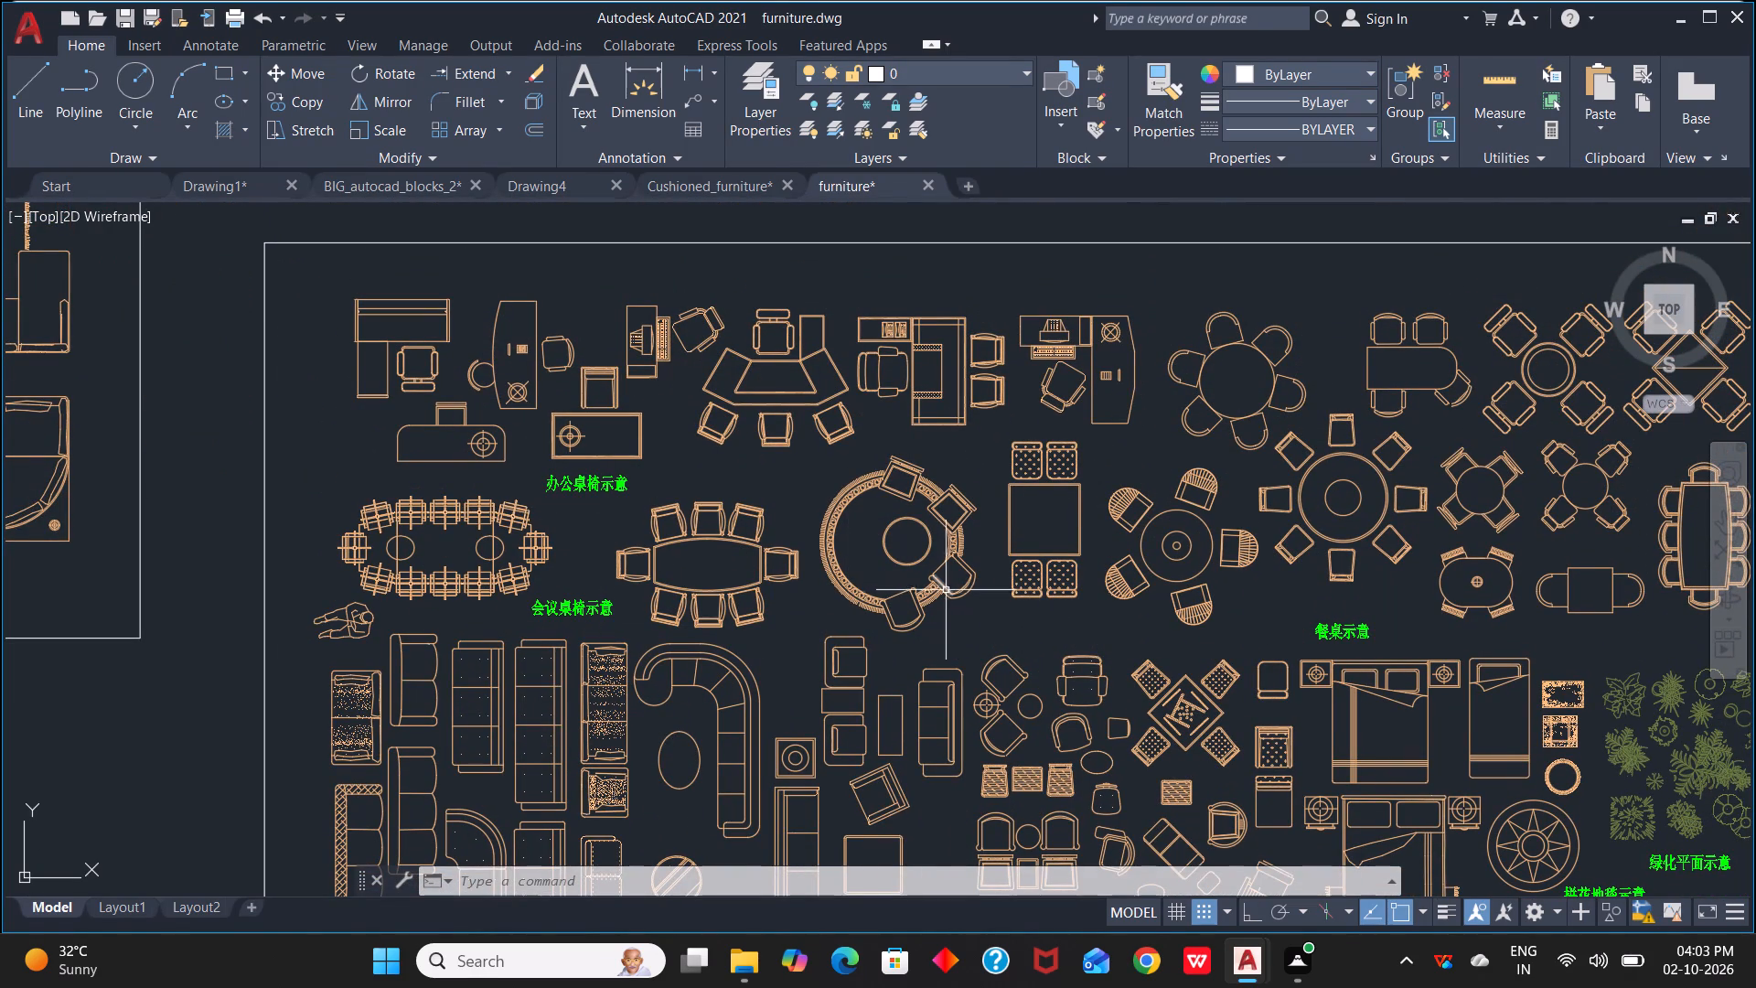
scroll(505, 596, "down", 1)
scroll(231, 600, "down", 1)
middle_click_drag(175, 580, 575, 689)
scroll(597, 628, "up", 2)
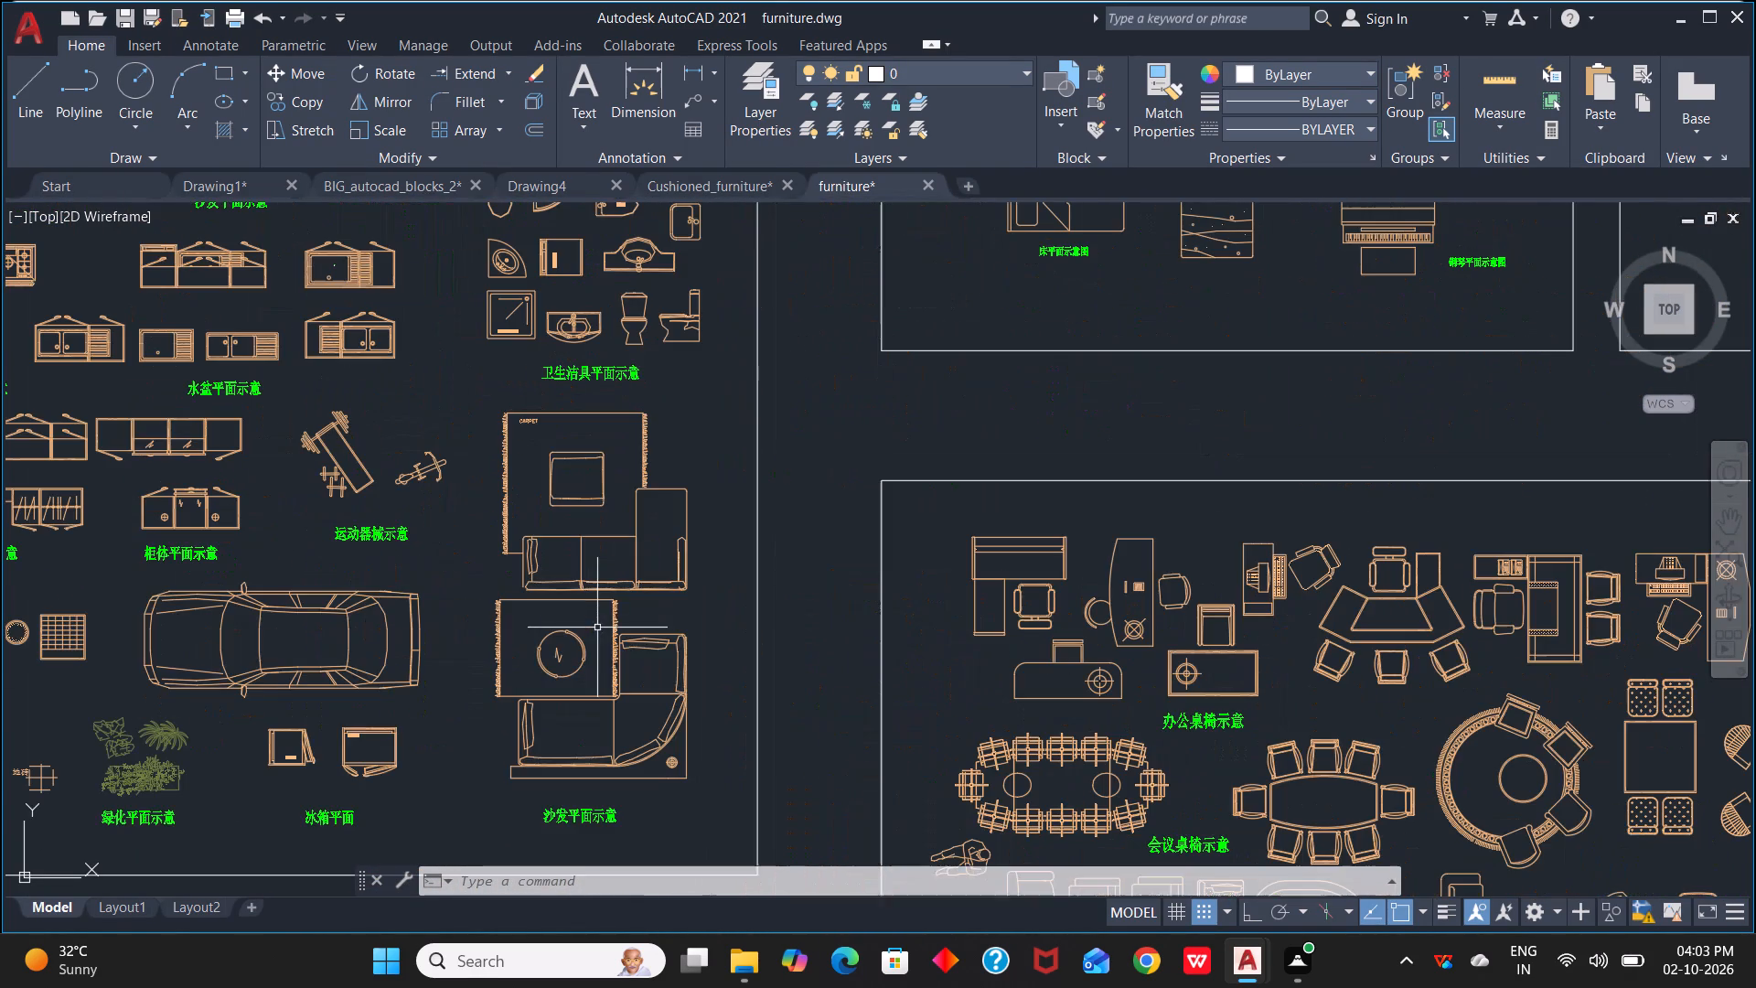
Group all parts of the L-shaped sofa set with square table and carpet, the upper set above the 沙发平面示意 label.
left_click(631, 565)
left_click(637, 564)
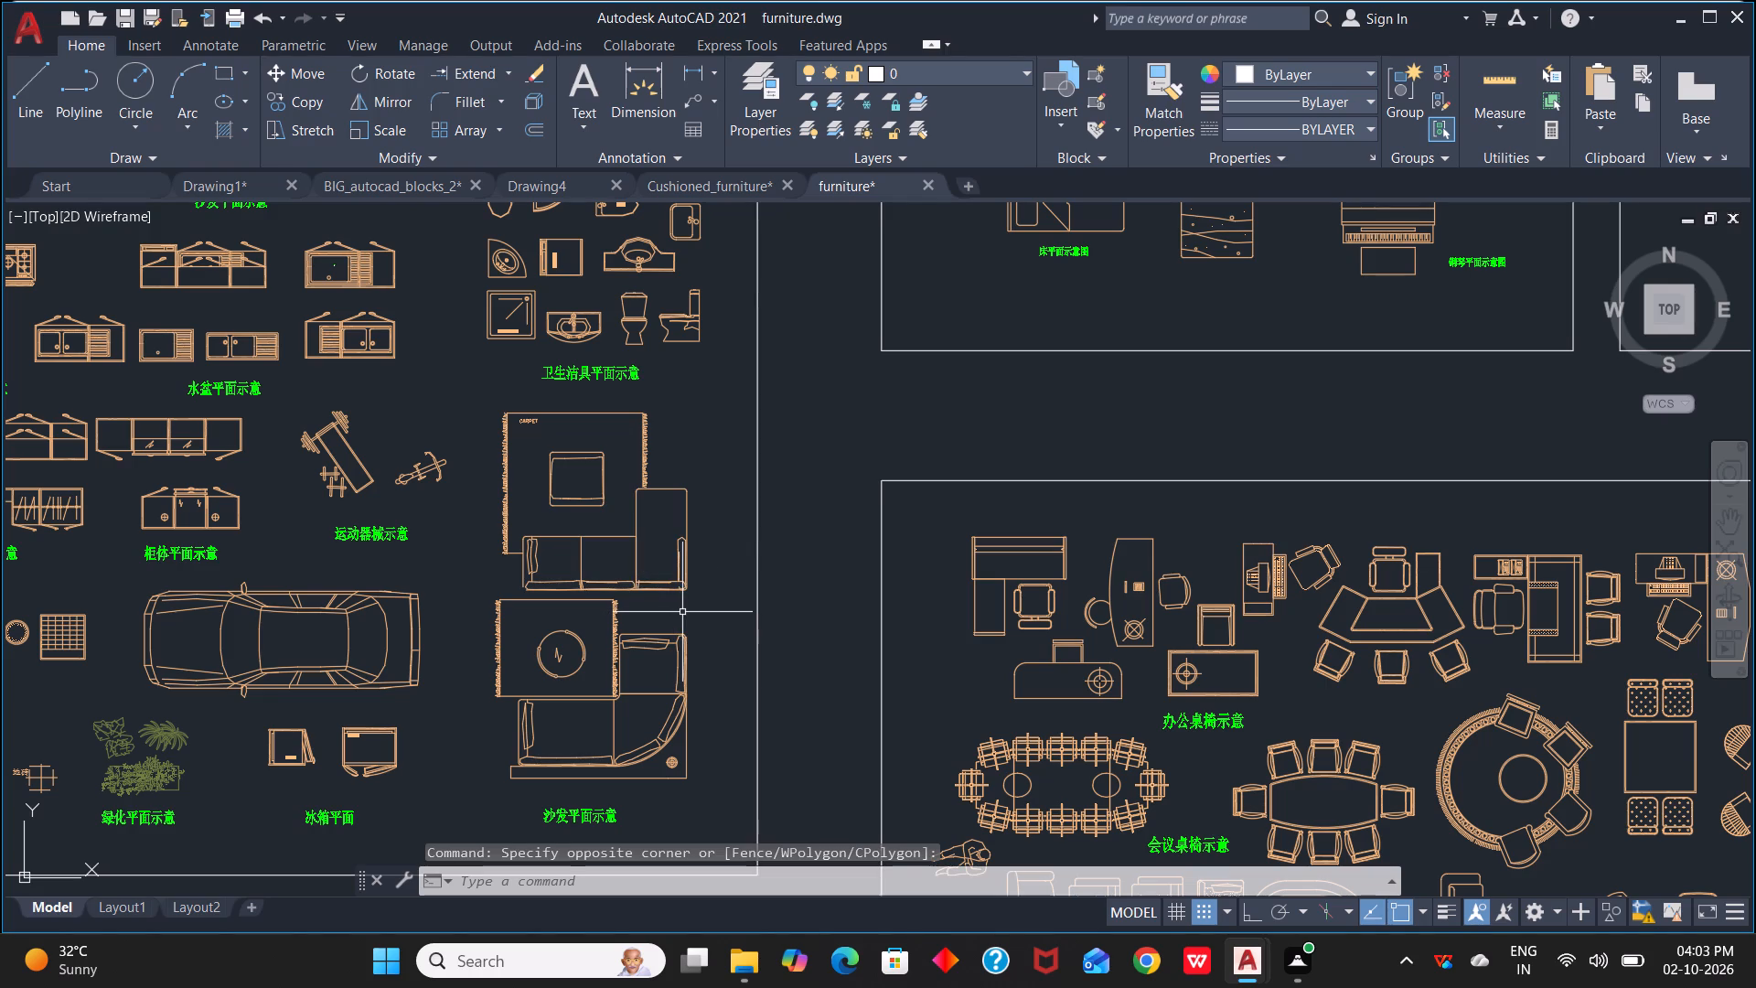
key("Escape")
left_click(491, 406)
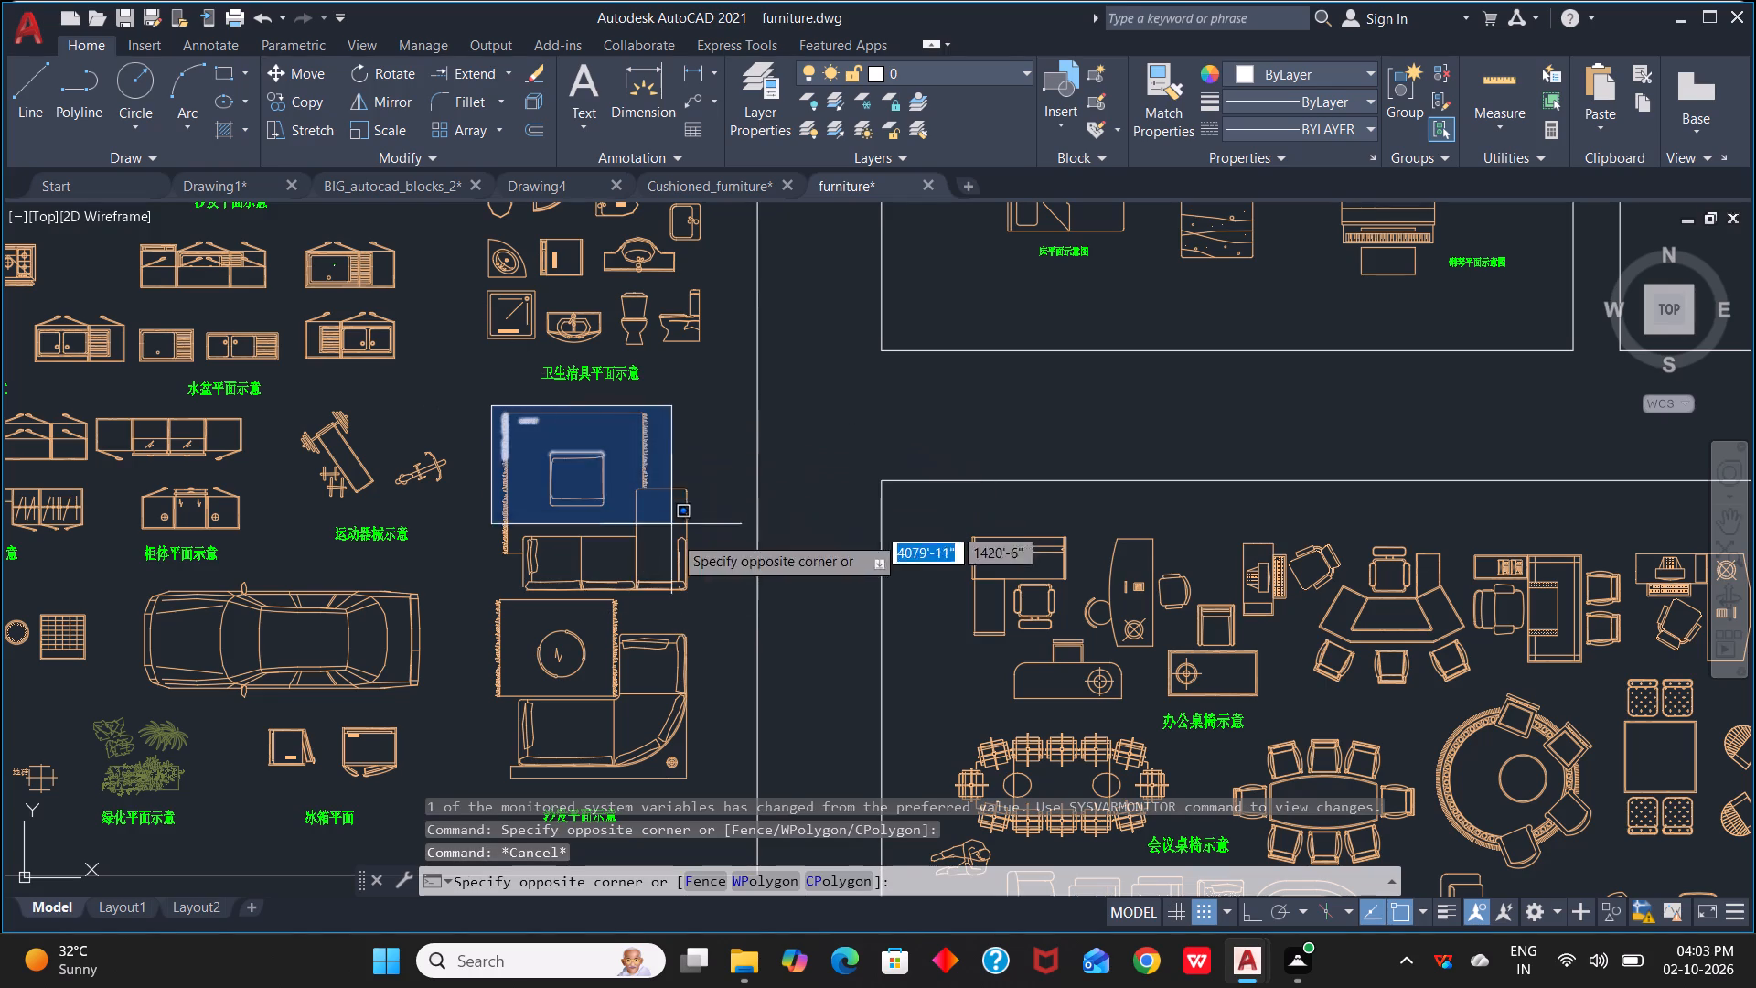
left_click(704, 595)
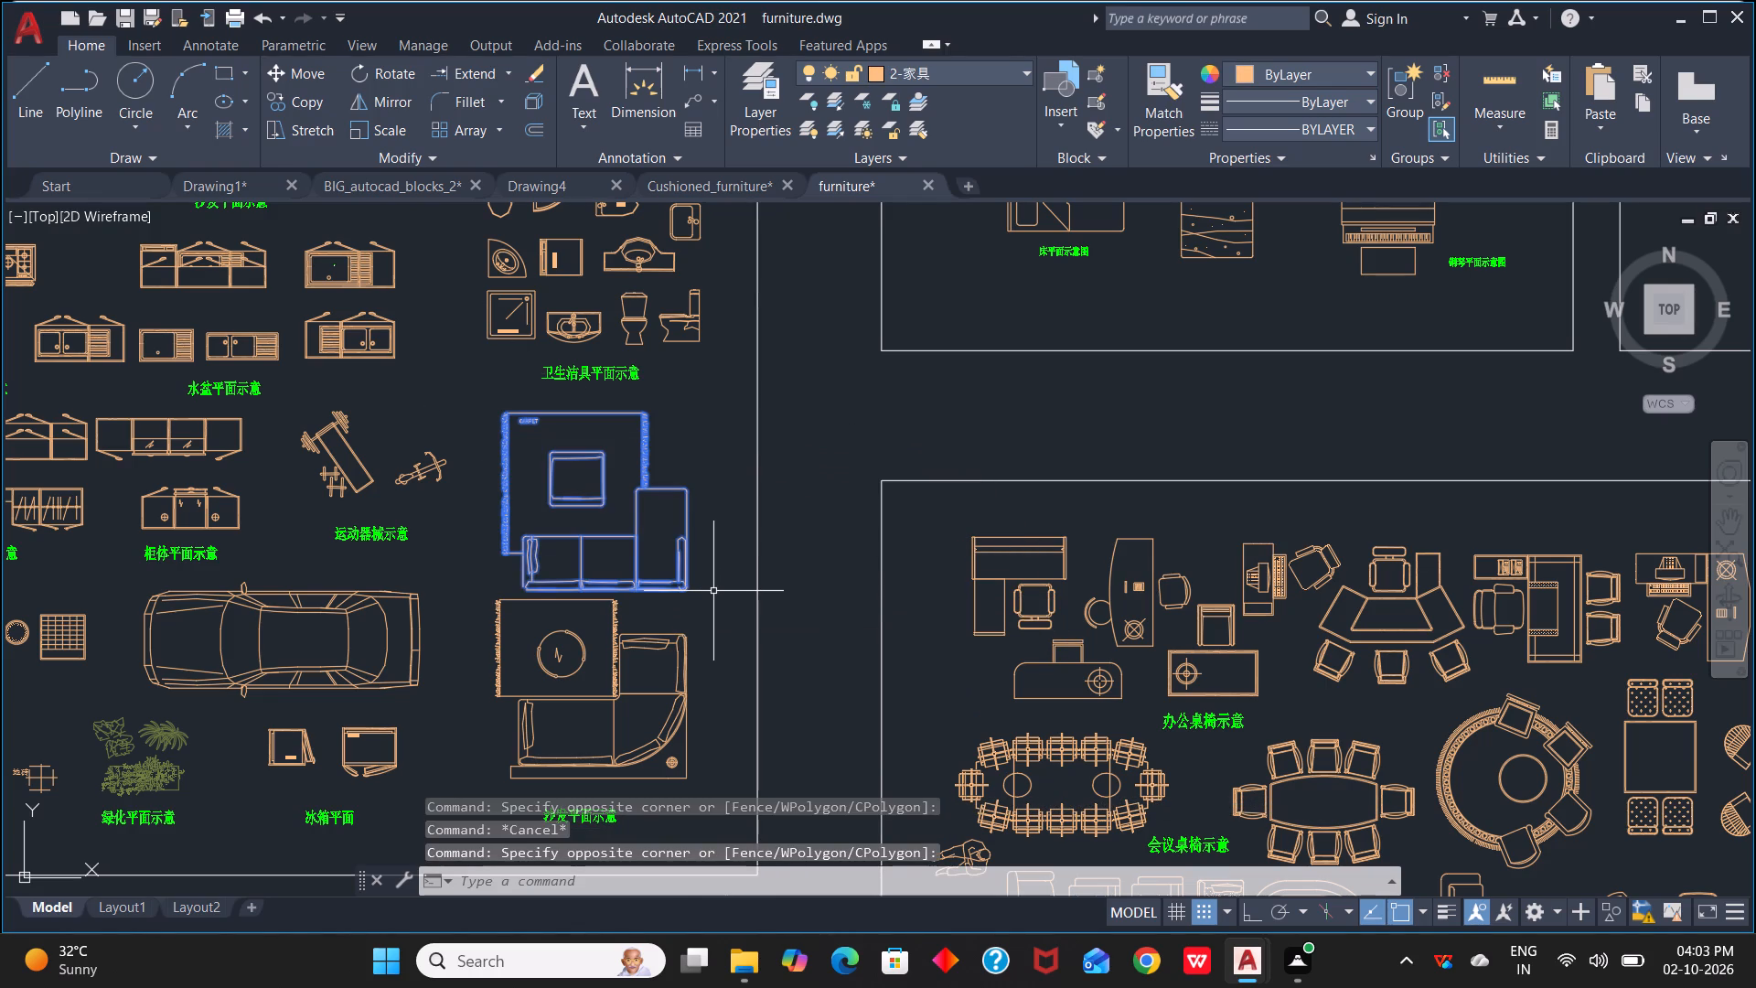
key("g")
key("space")
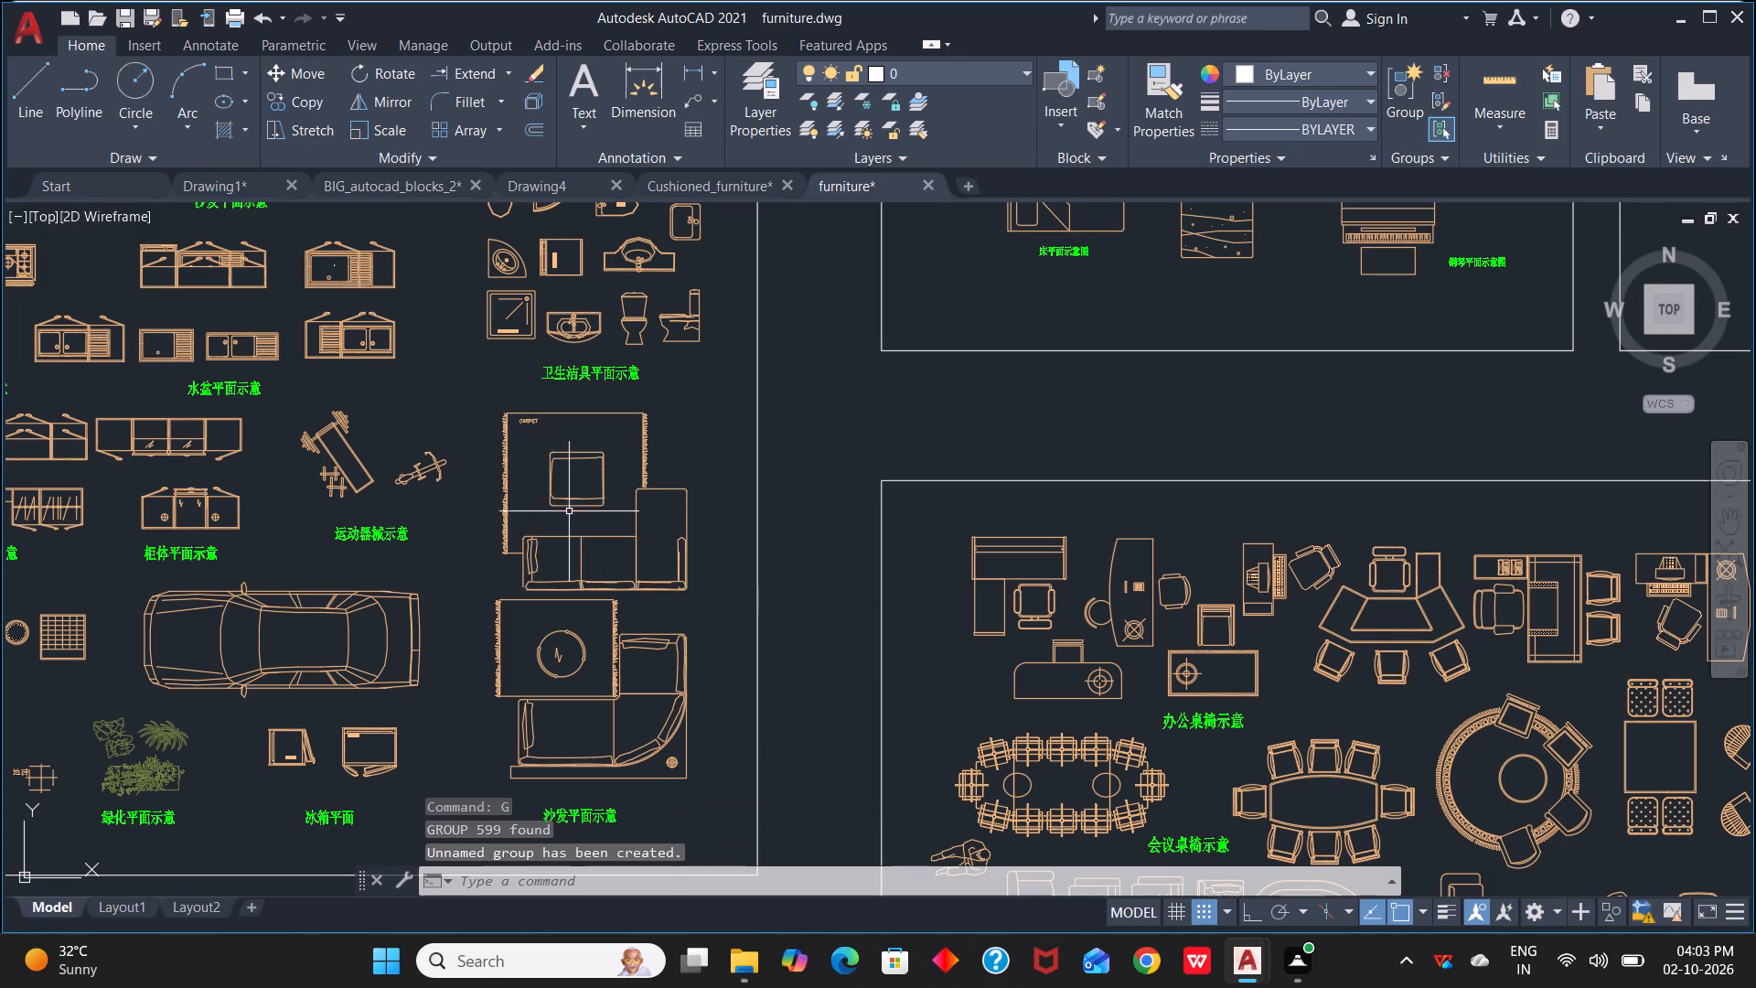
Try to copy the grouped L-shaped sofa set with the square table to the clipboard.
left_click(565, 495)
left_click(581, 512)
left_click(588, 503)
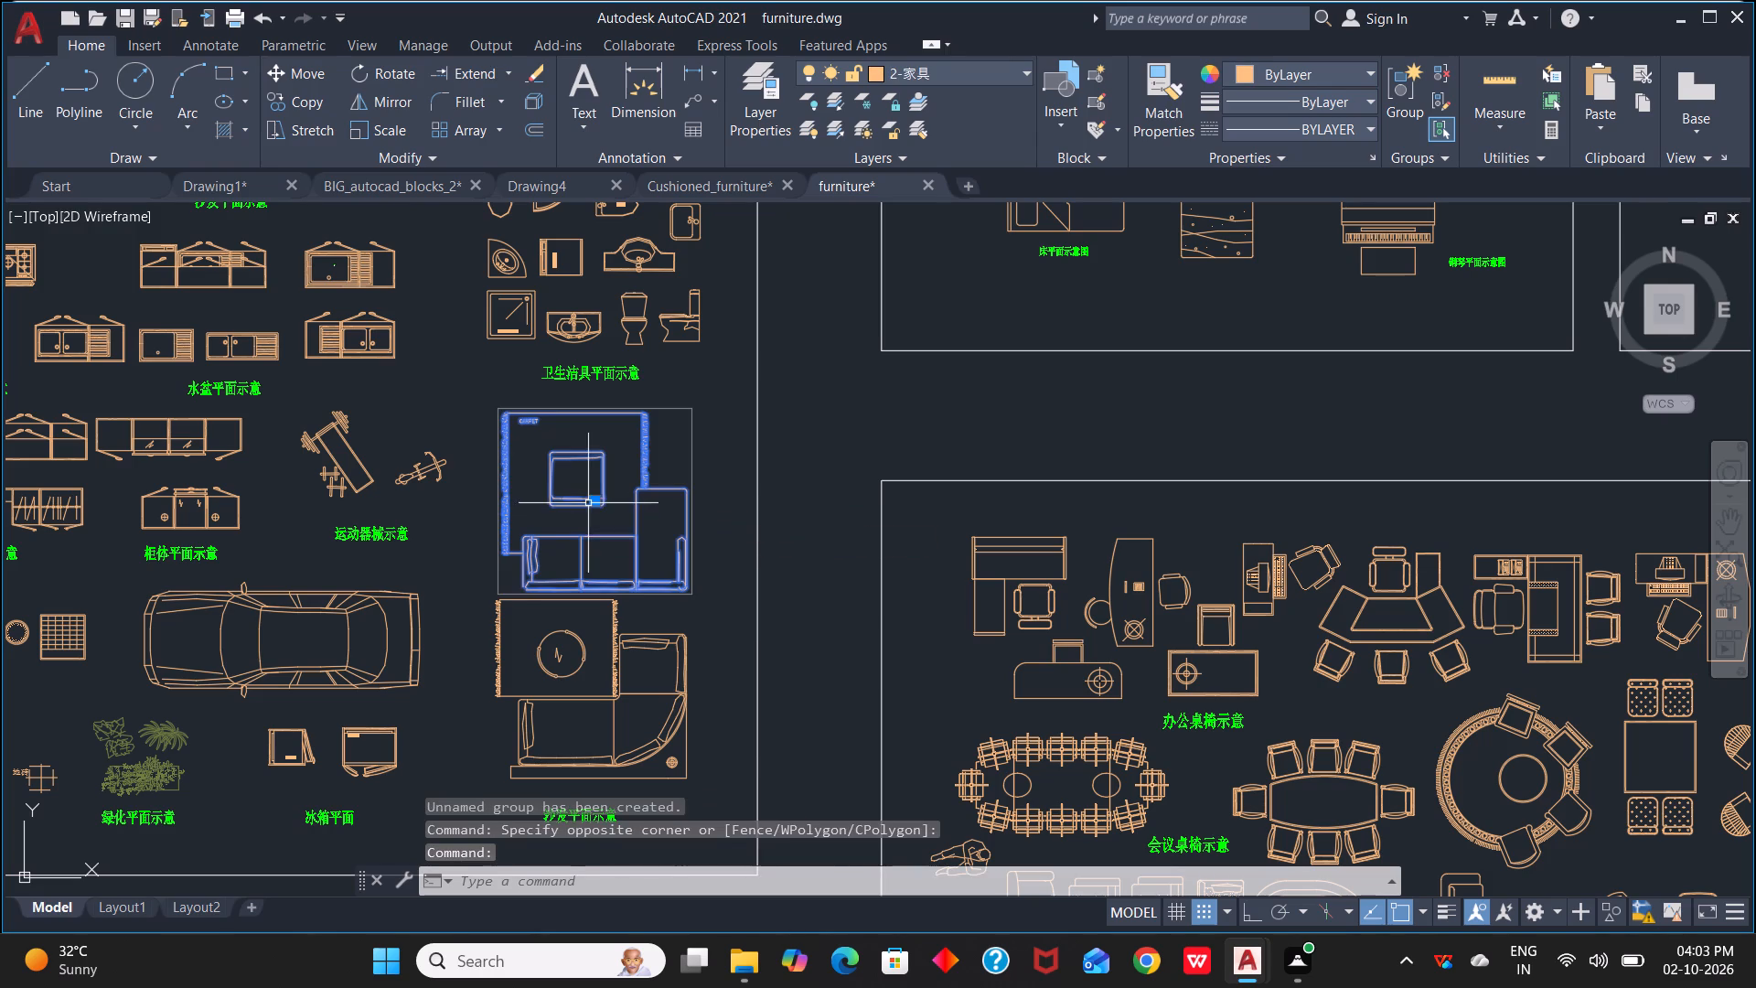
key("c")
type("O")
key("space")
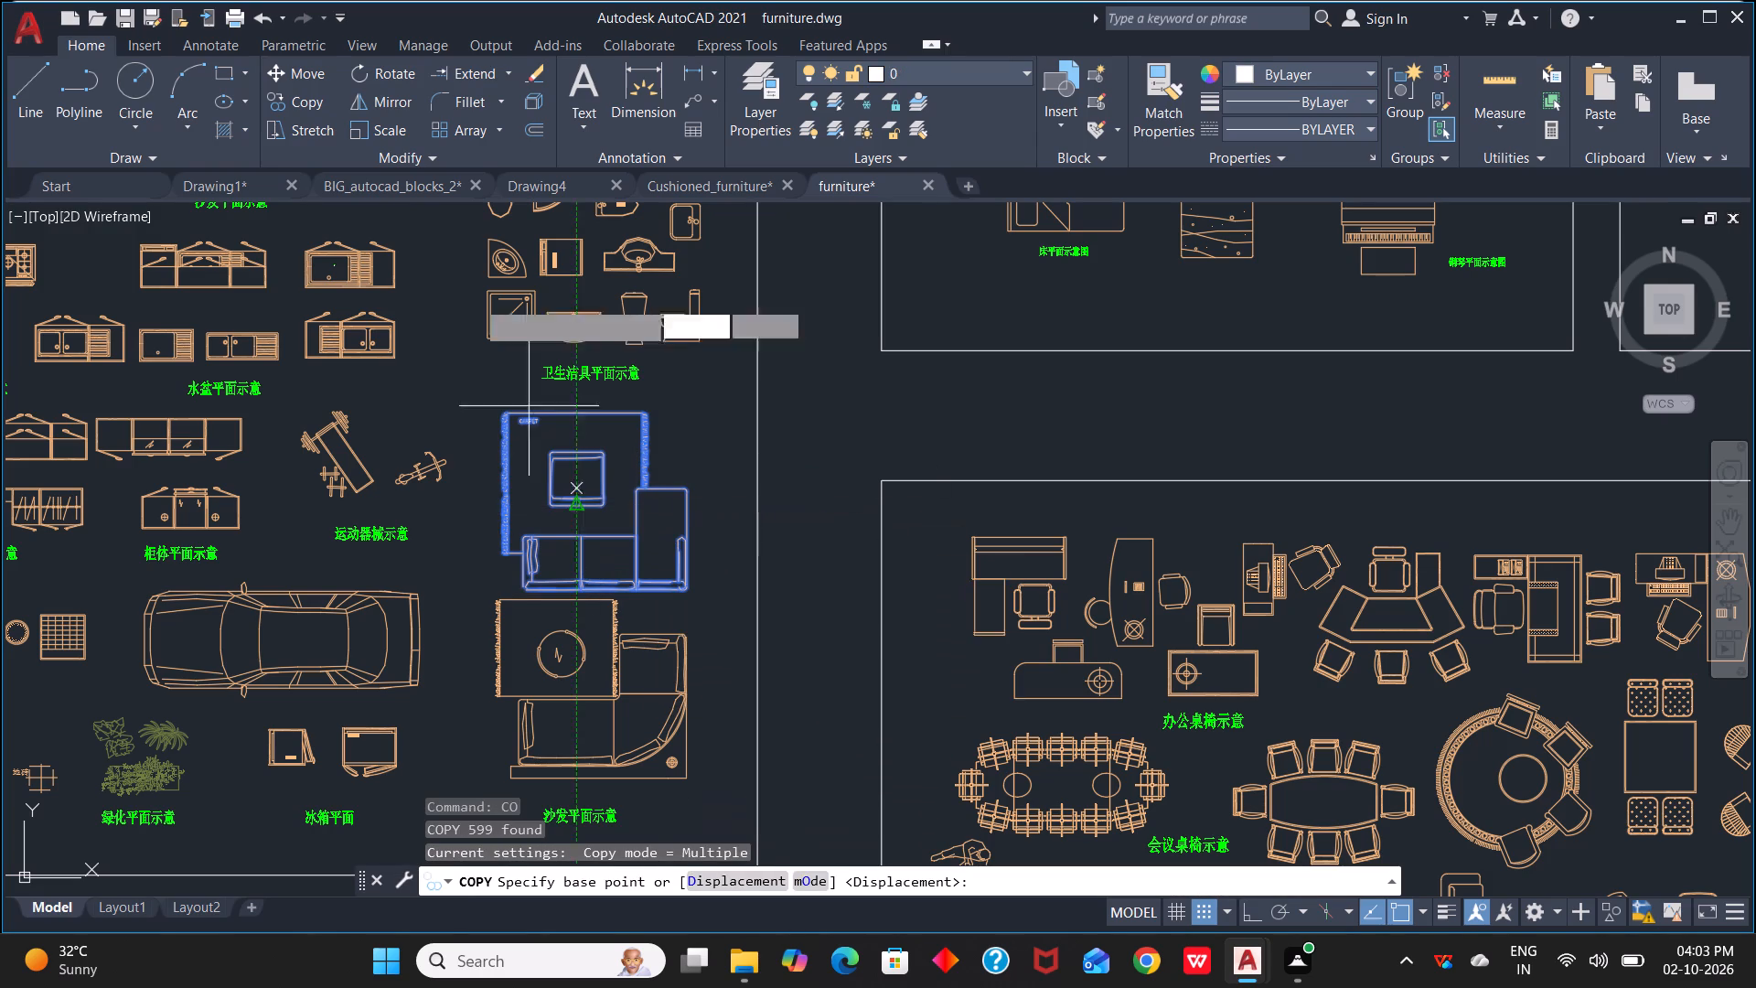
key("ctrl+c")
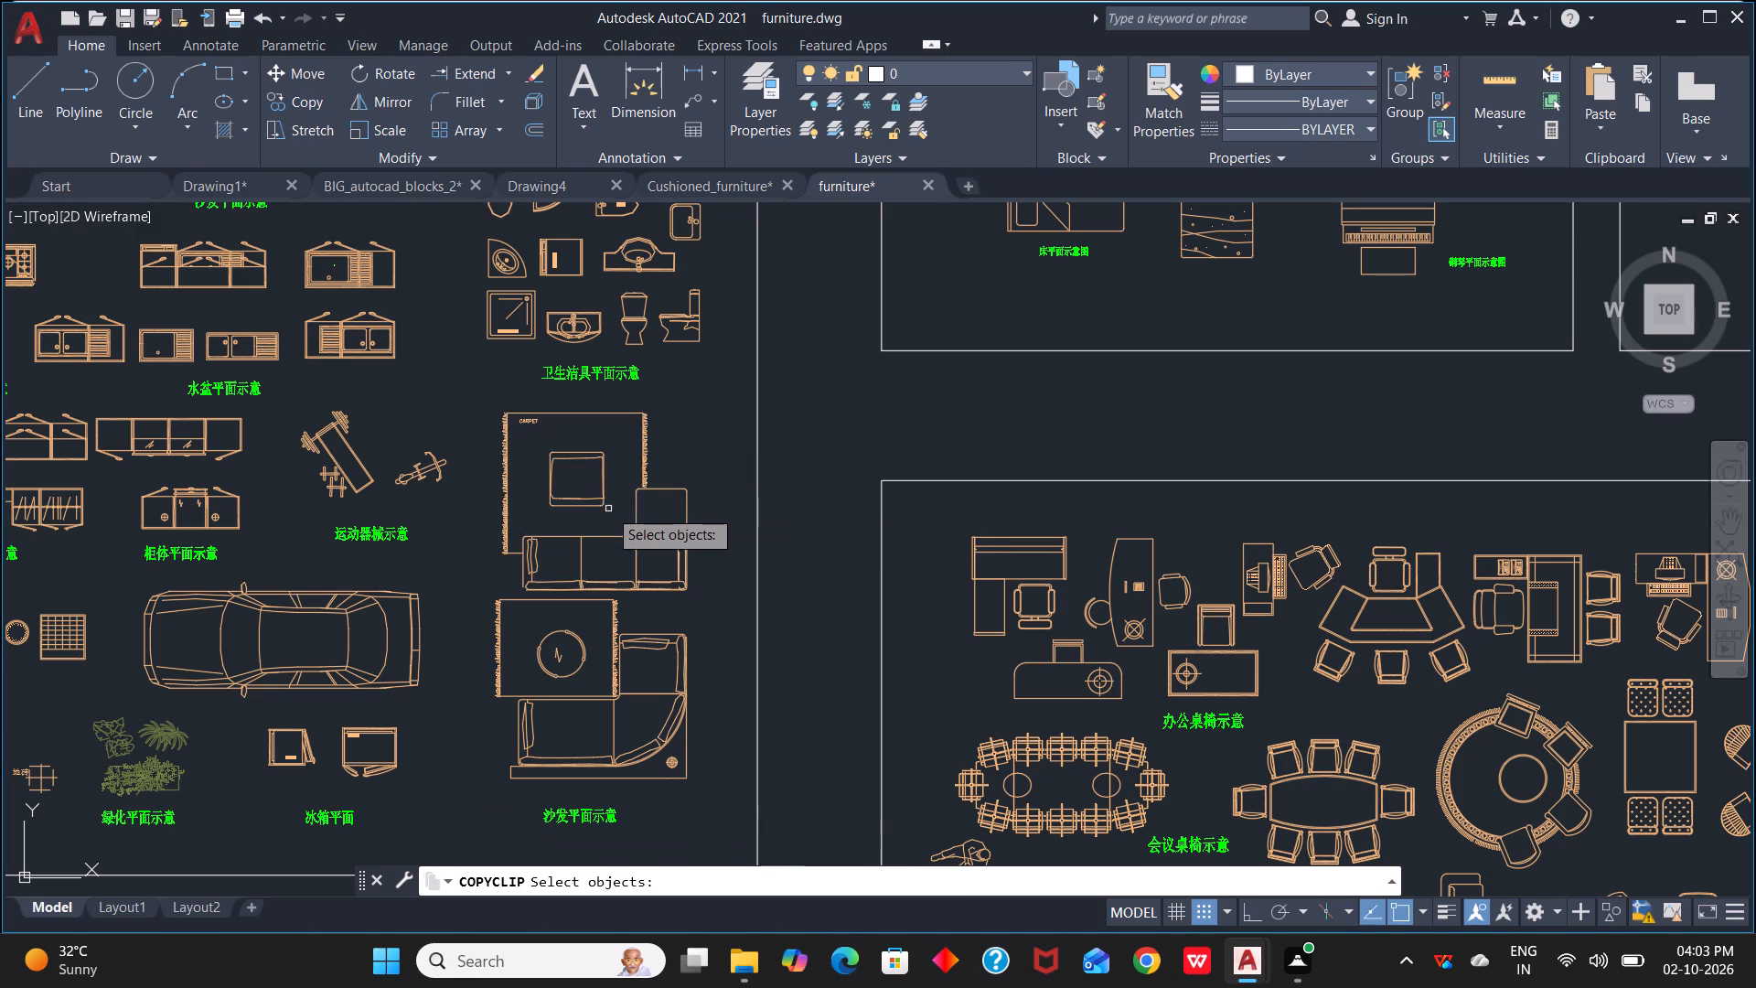
Paste the clipboard content into the empty space west of the floor plan in Drawing1.
left_click(262, 177)
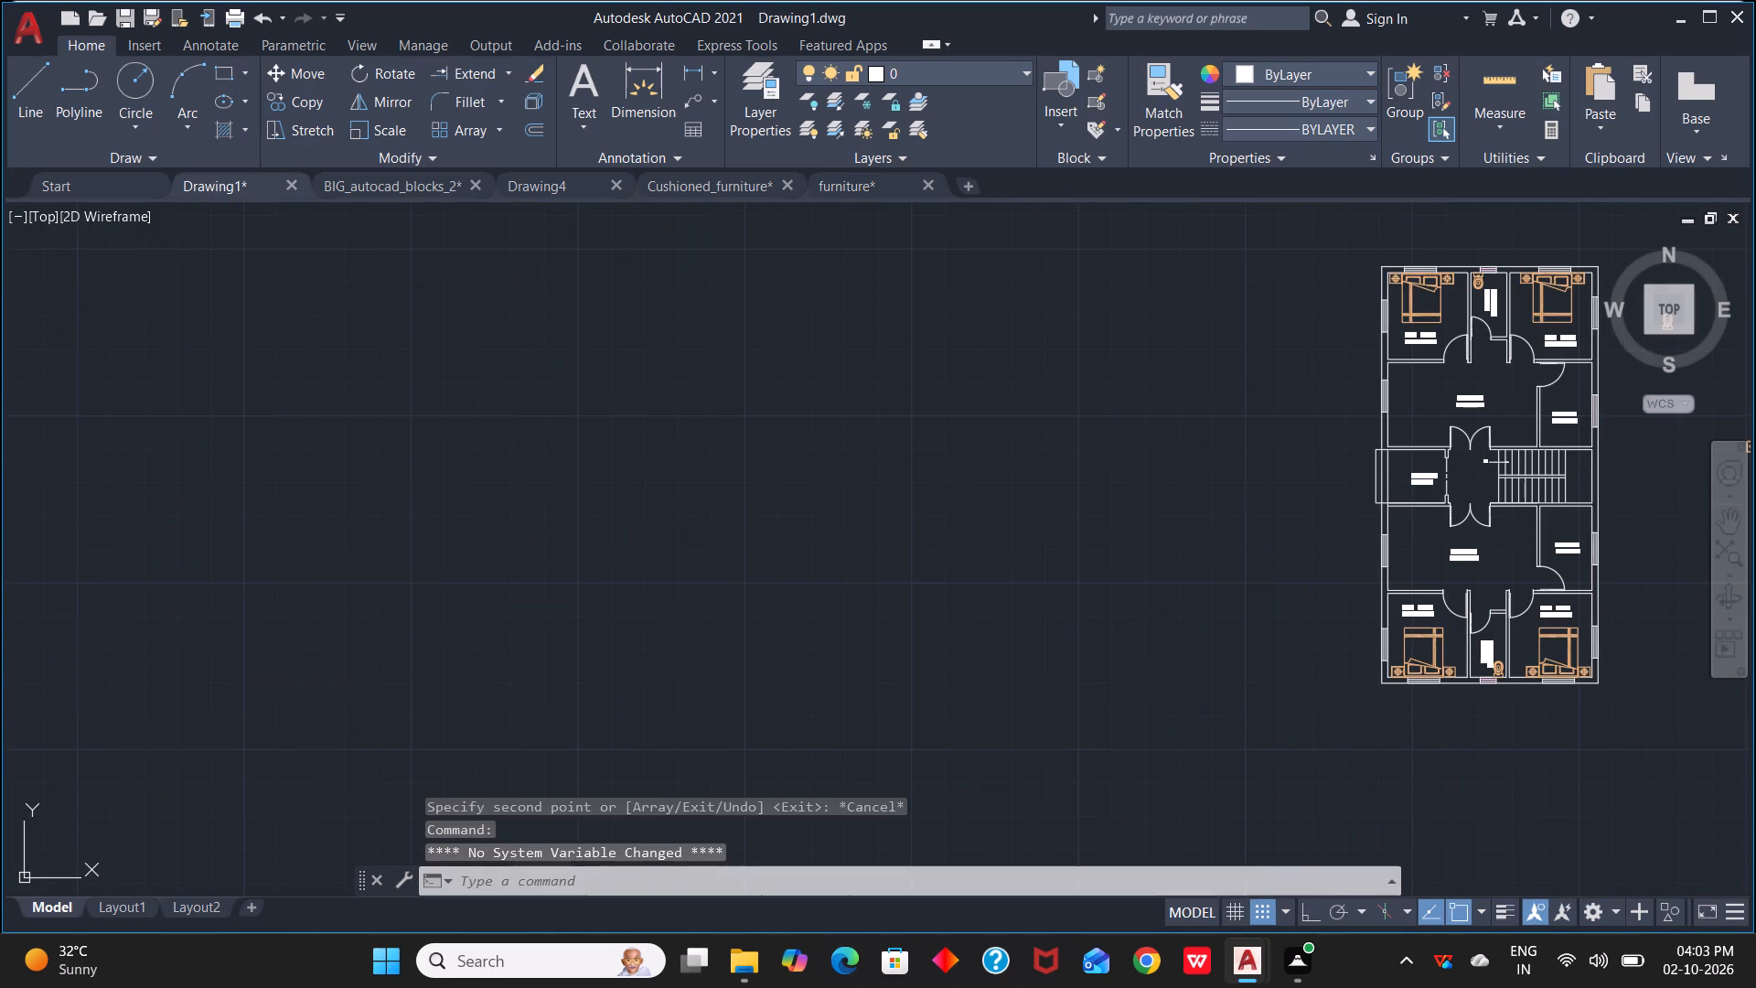
scroll(1471, 575, "up", 2)
left_click(481, 535)
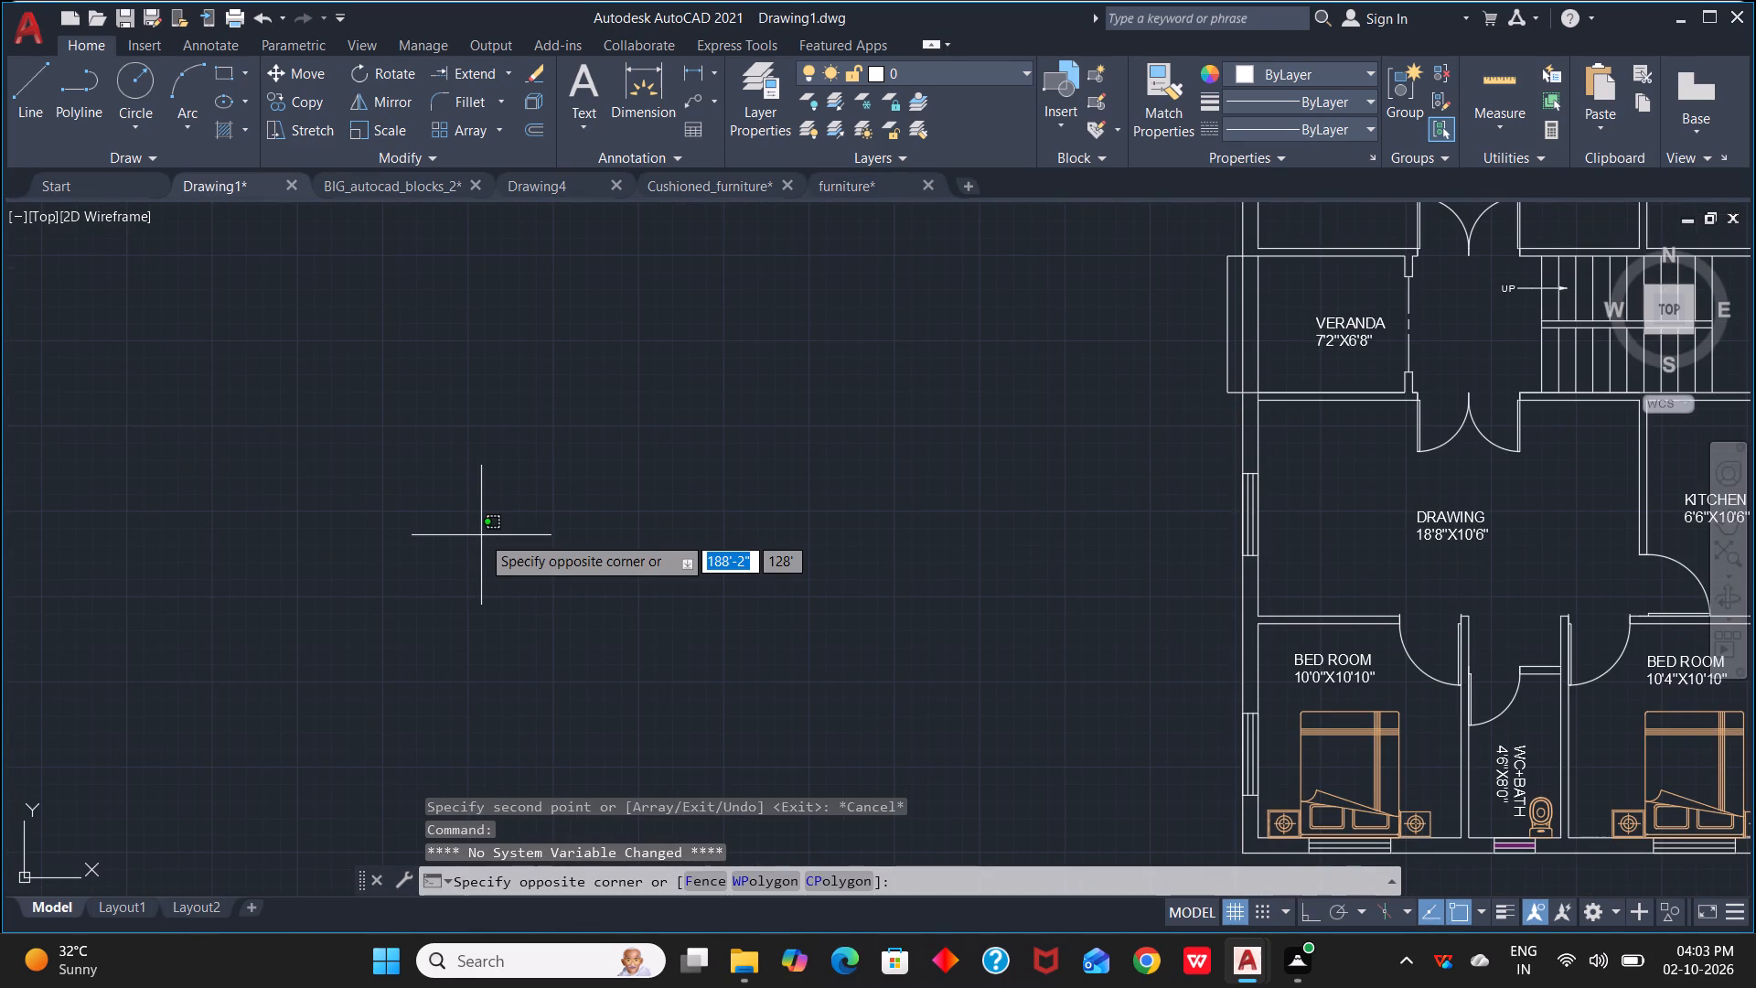
key("ctrl+v")
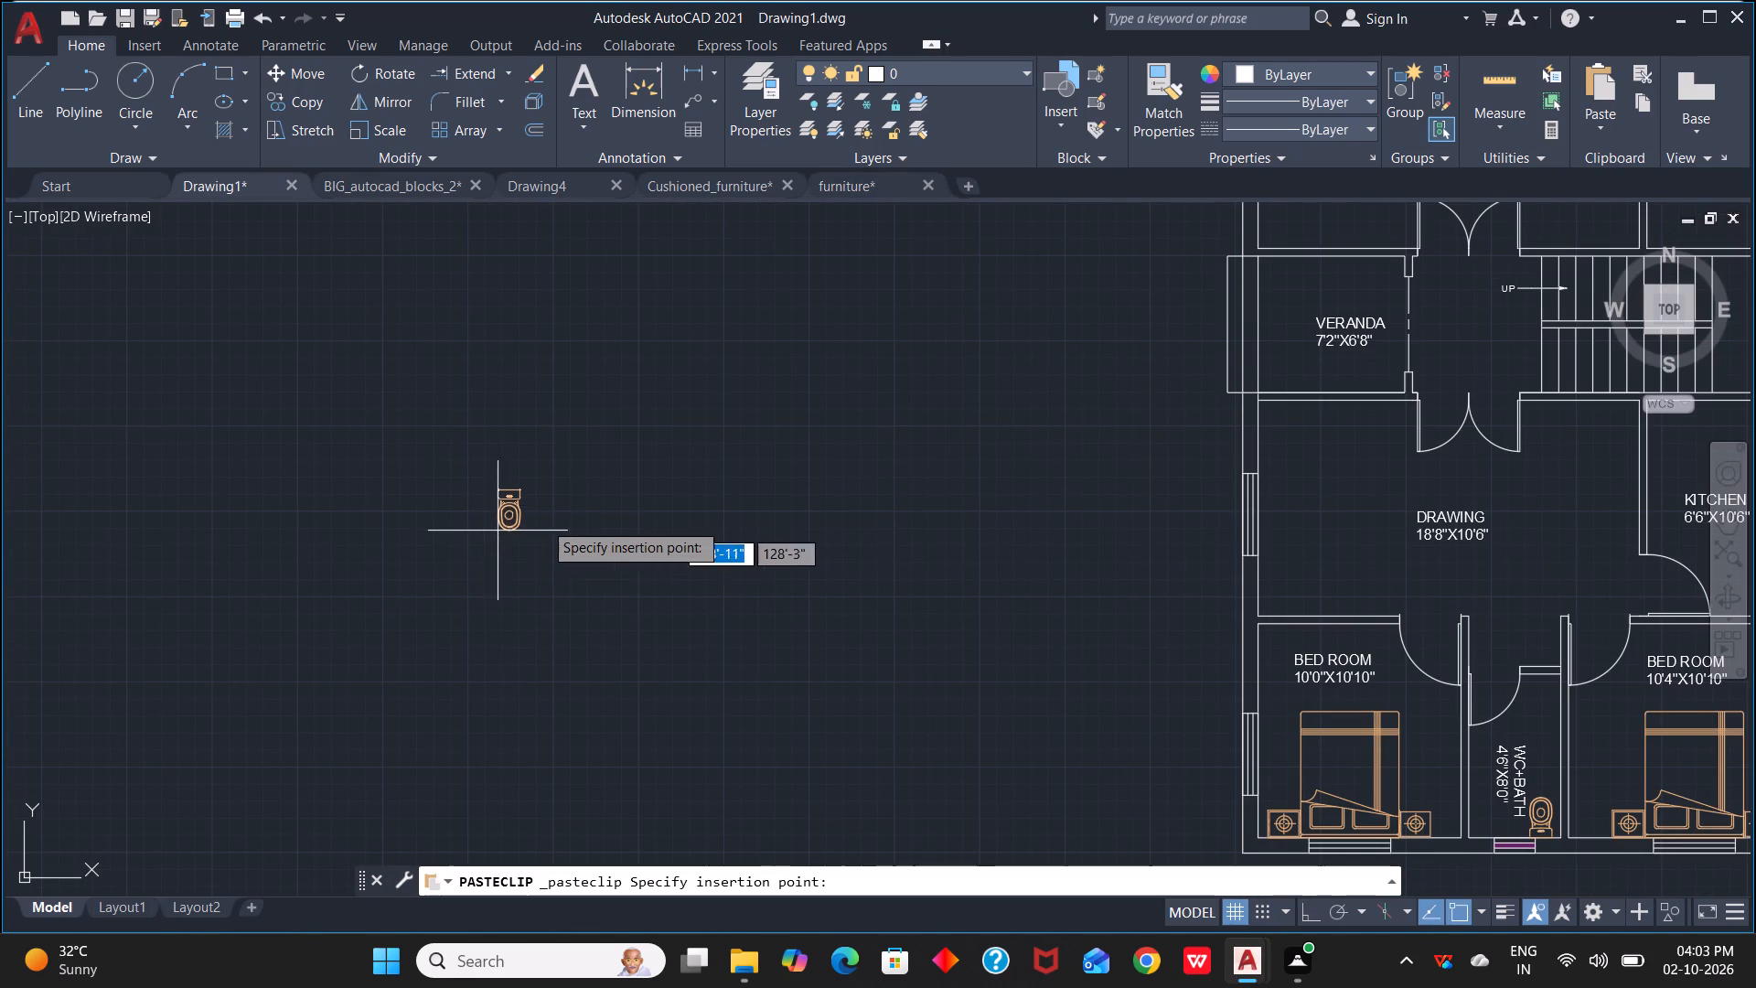
left_click(666, 562)
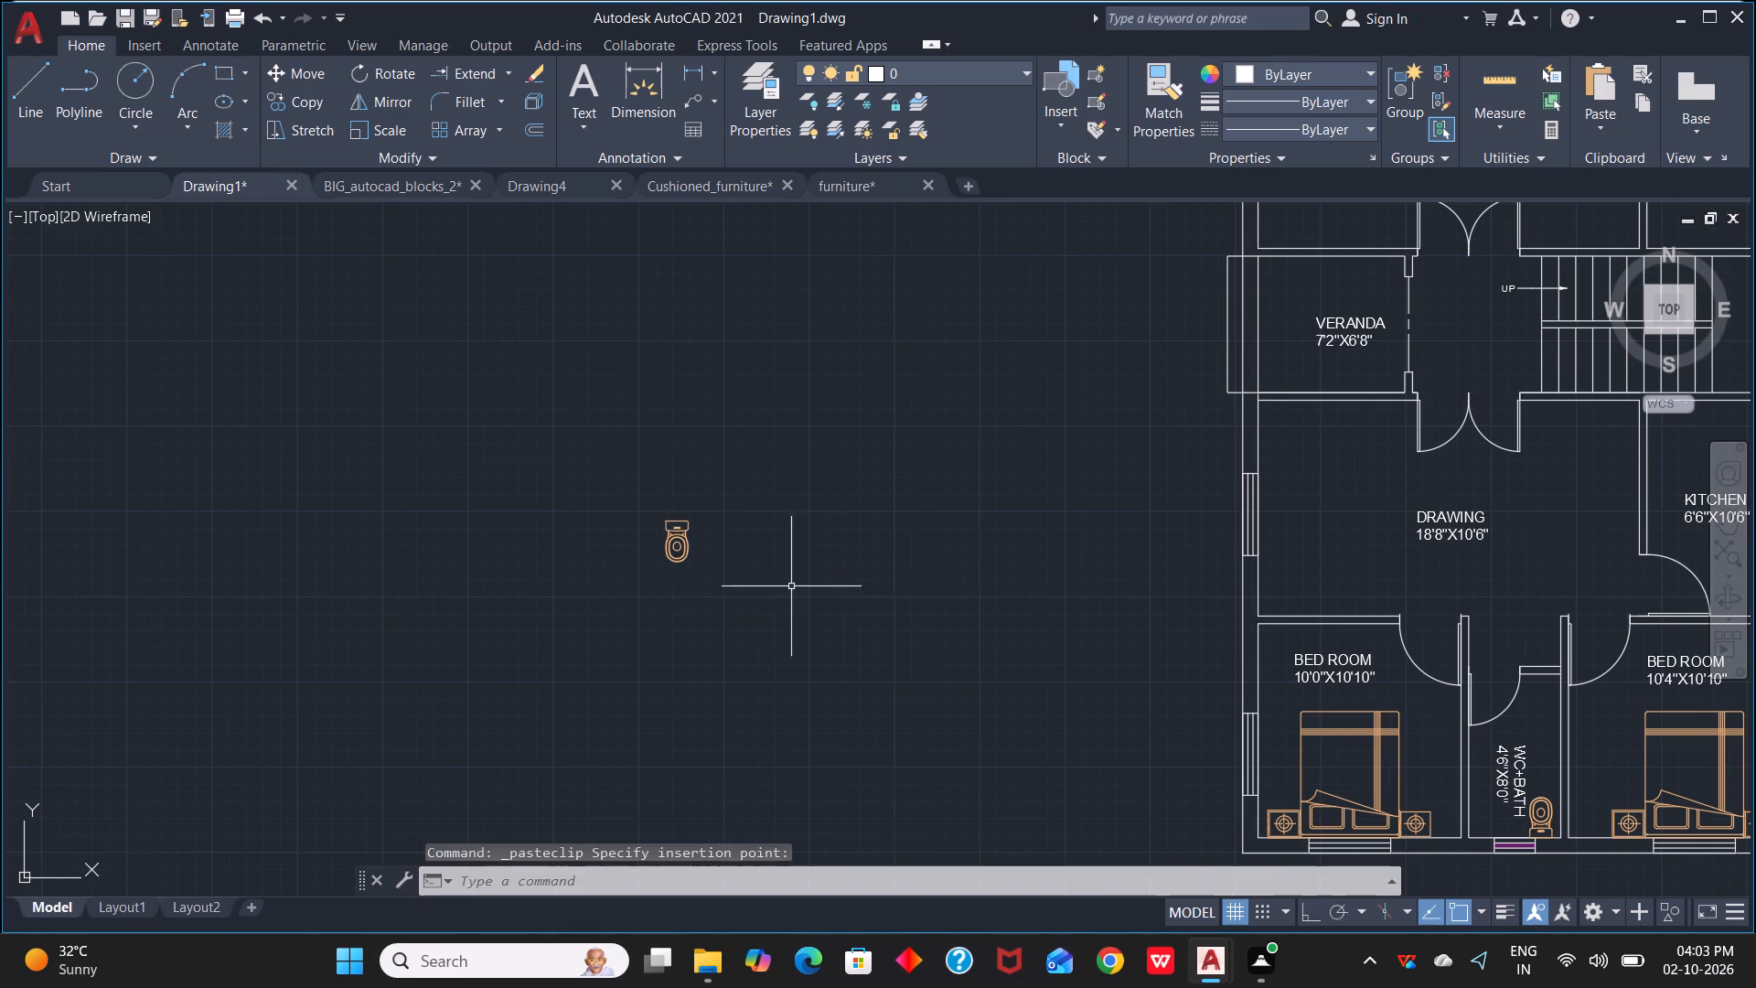
key("Escape")
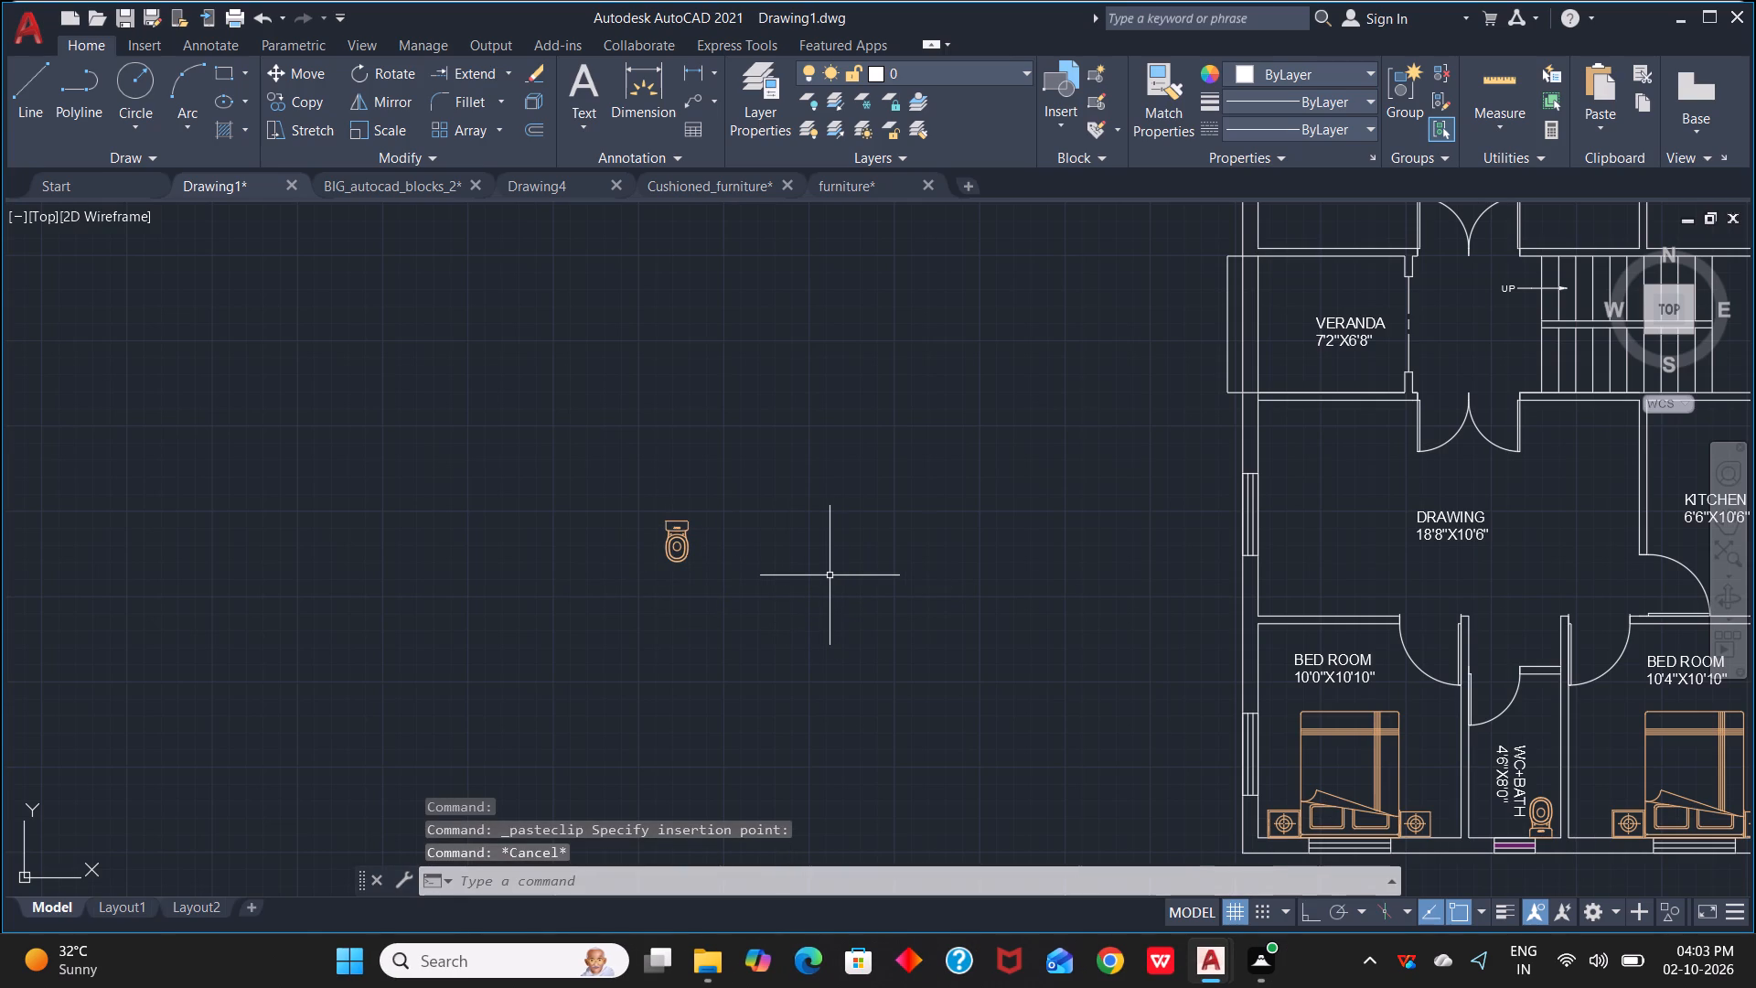
Copy the large L-shaped sofa from the fourth column's middle set in Cushioned_furniture to the empty space east of all the blocks.
left_click(578, 186)
left_click(674, 187)
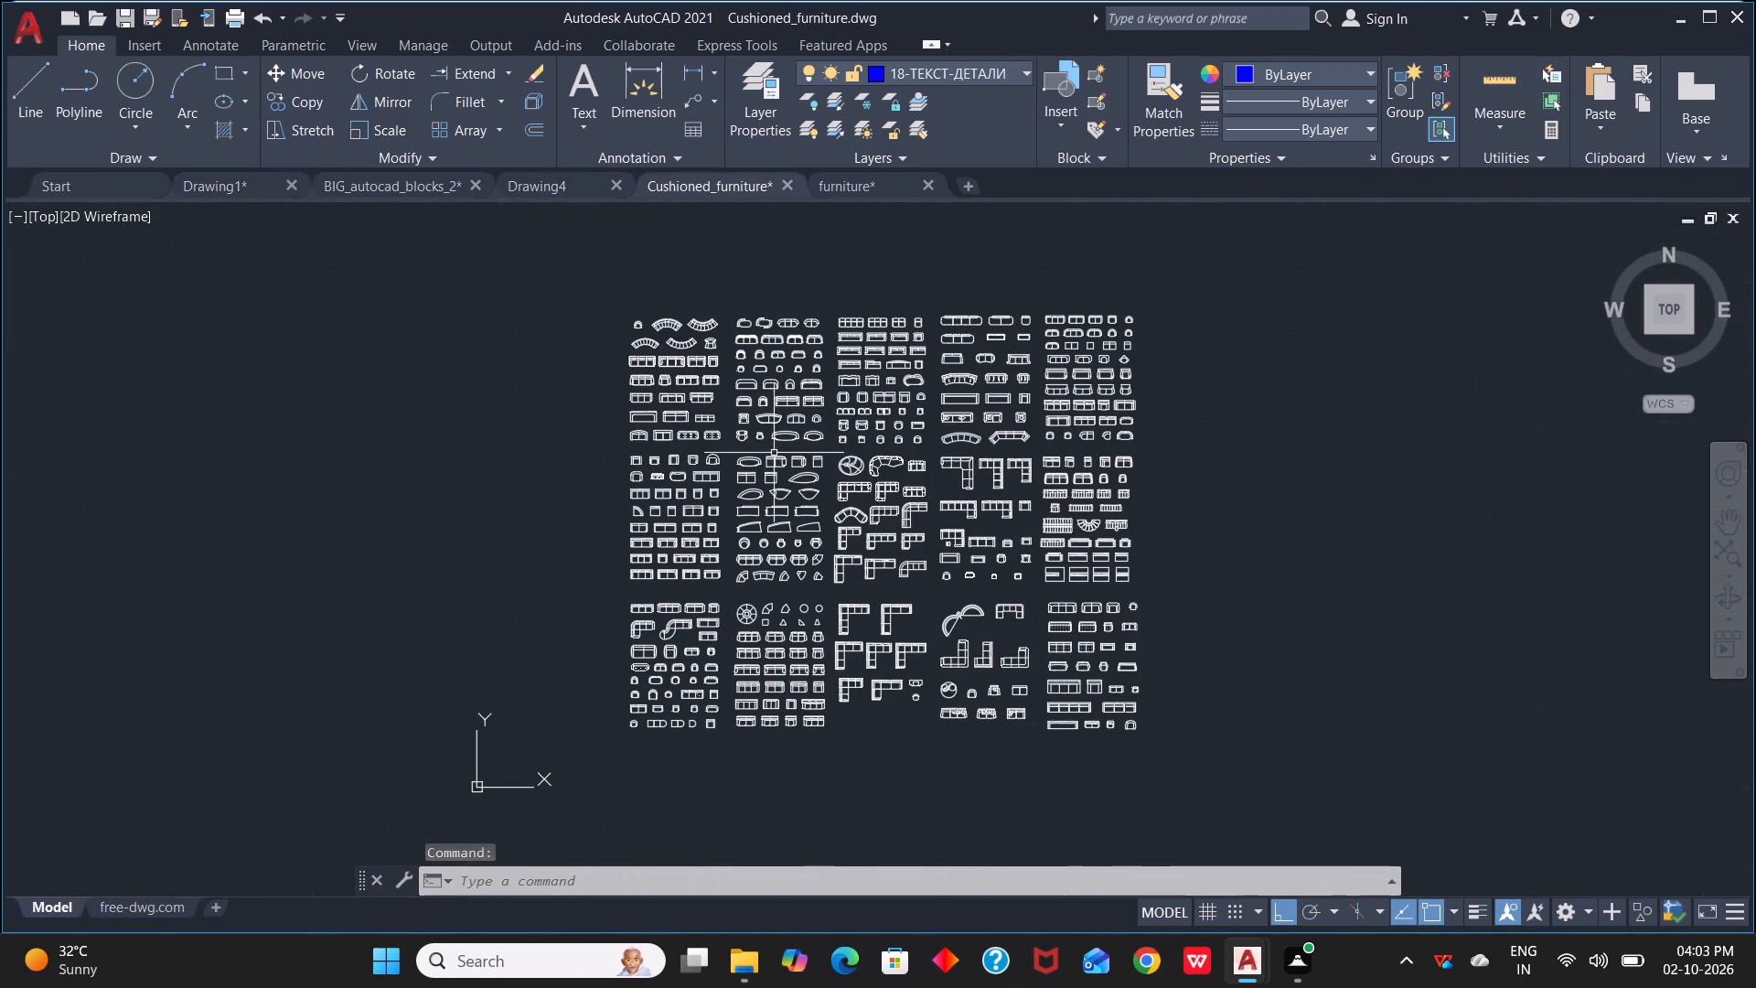
scroll(961, 575, "up", 3)
scroll(1157, 707, "down", 1)
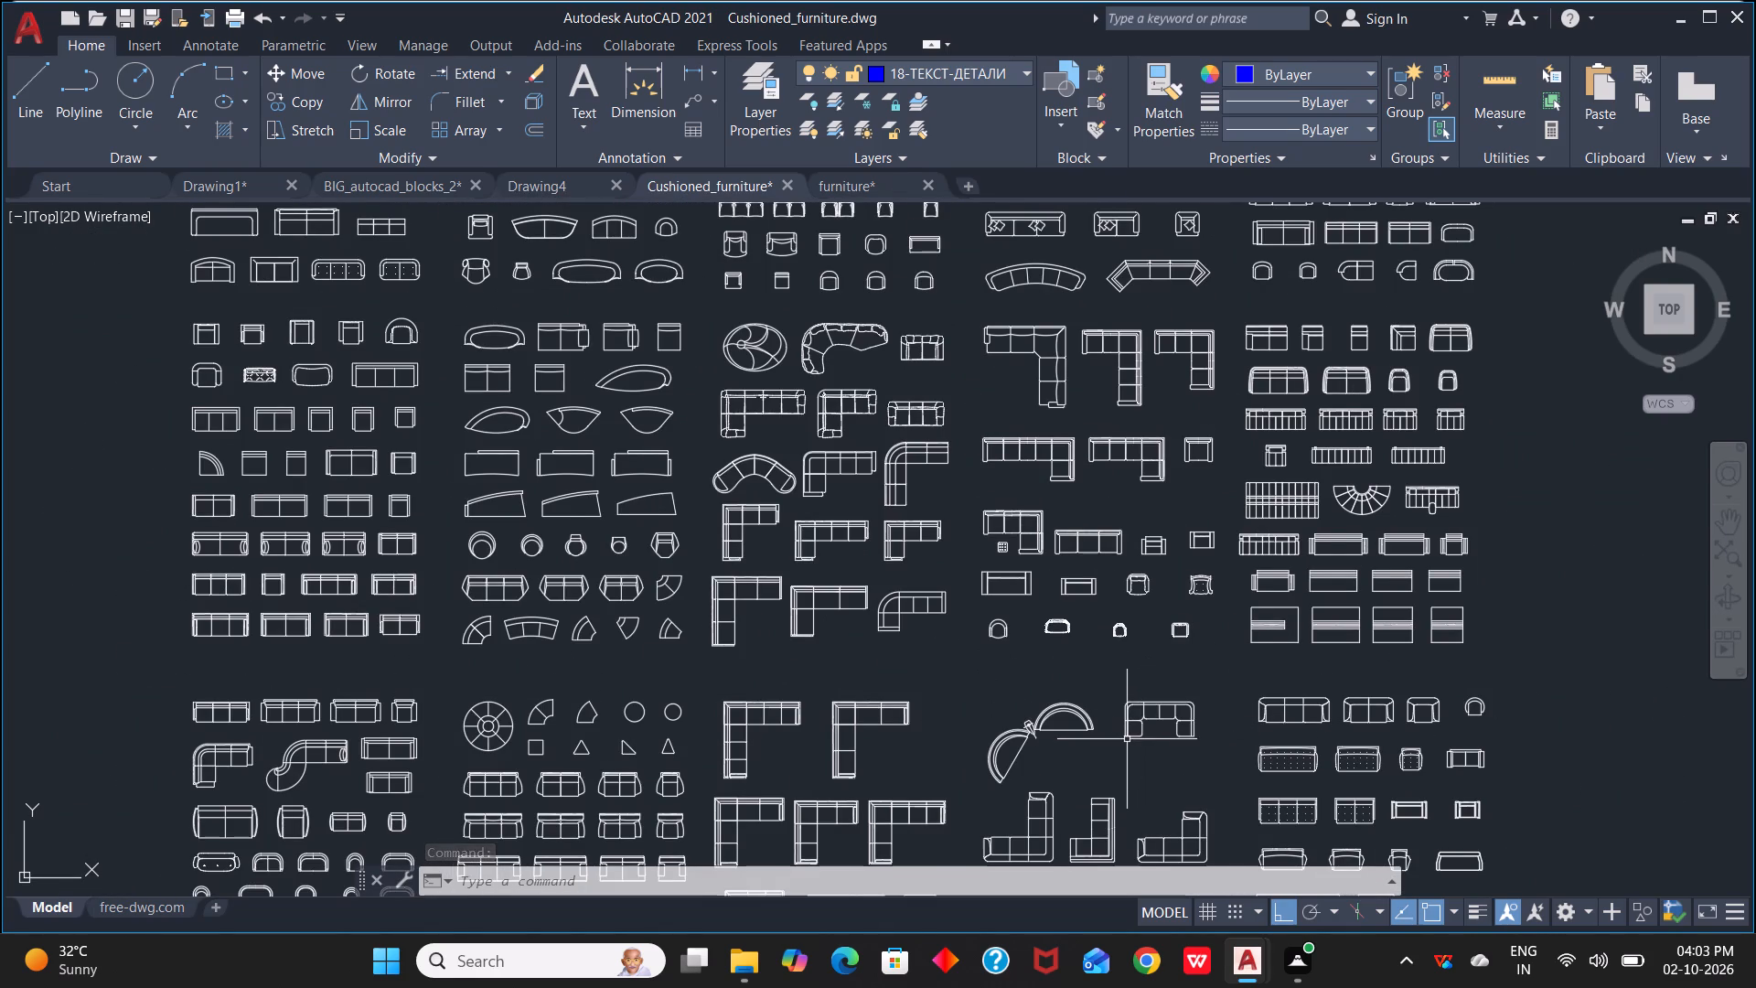
scroll(1127, 739, "down", 1)
middle_click_drag(1443, 662, 970, 568)
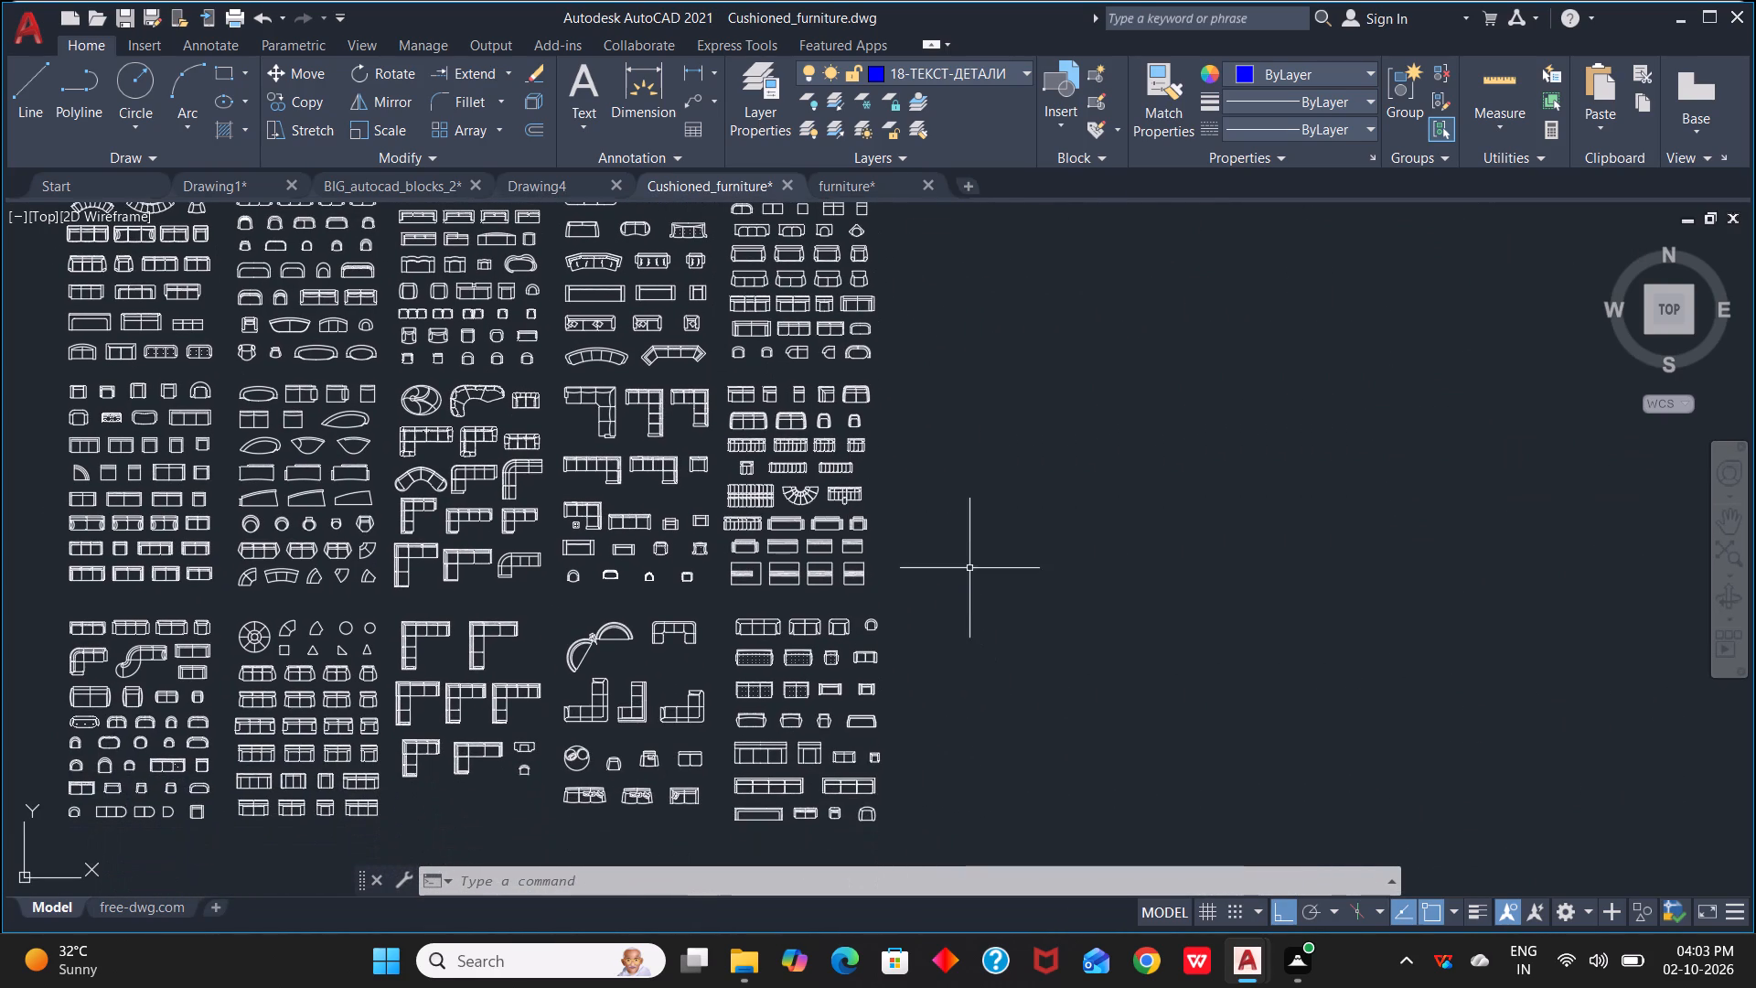
left_click(596, 397)
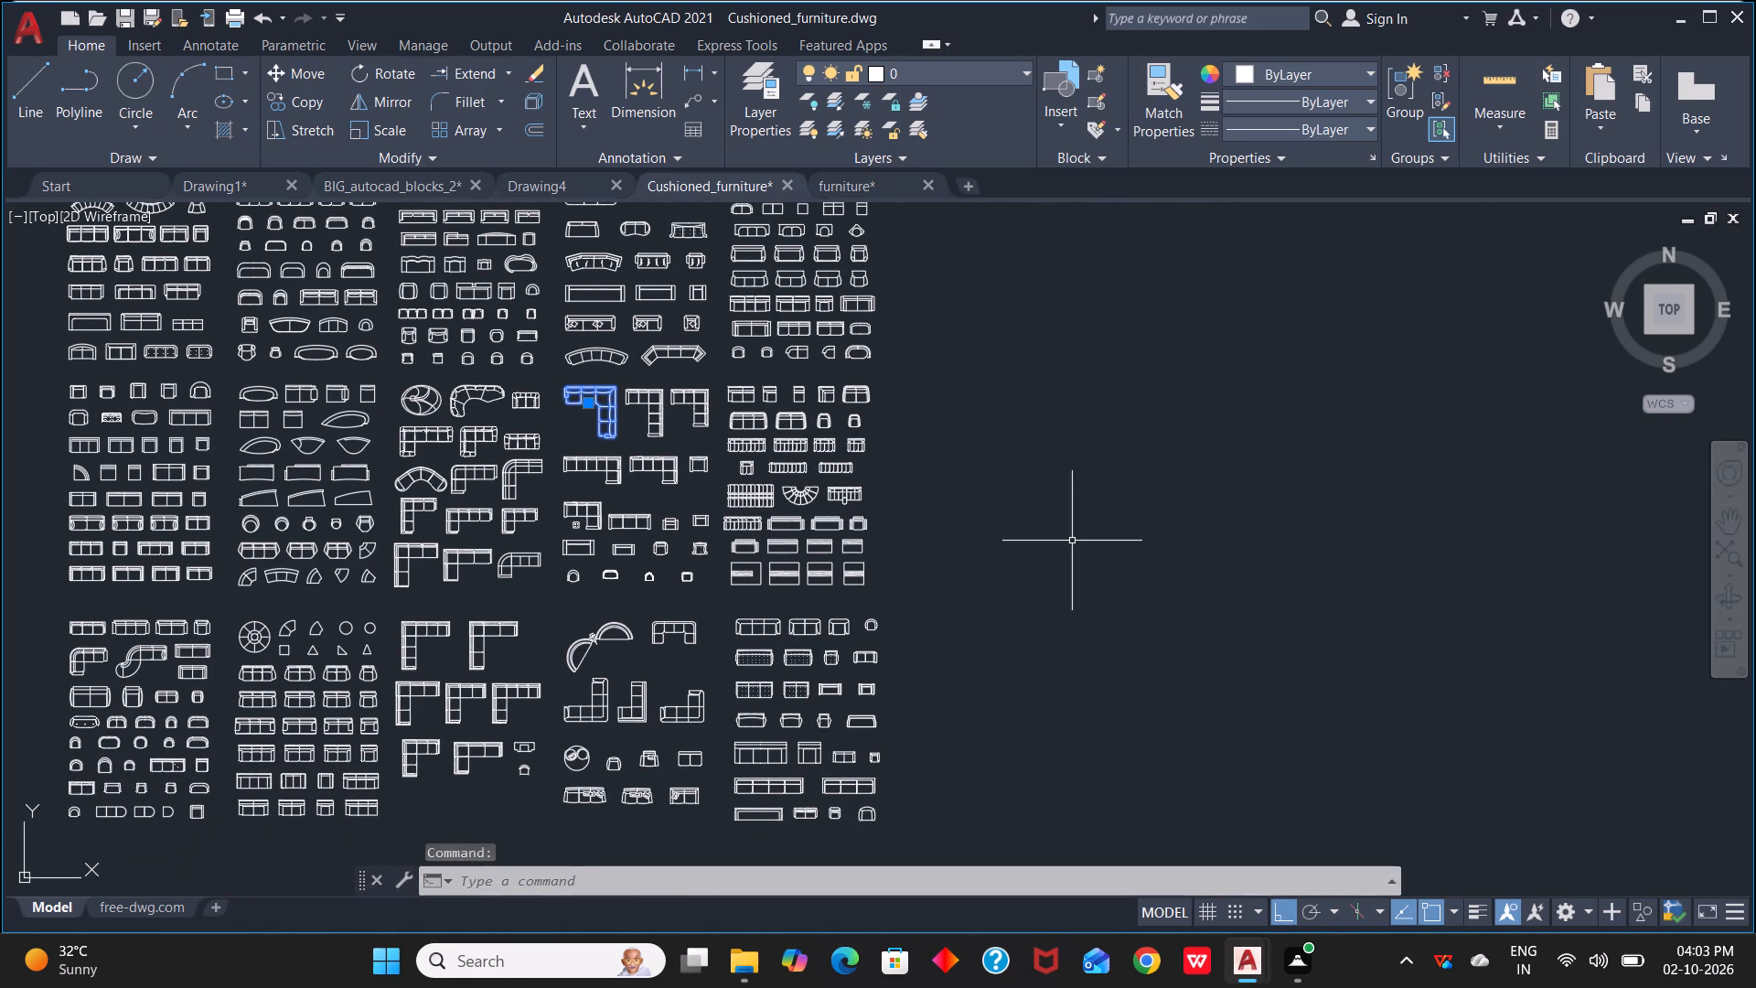
left_click_drag(604, 401, 722, 469)
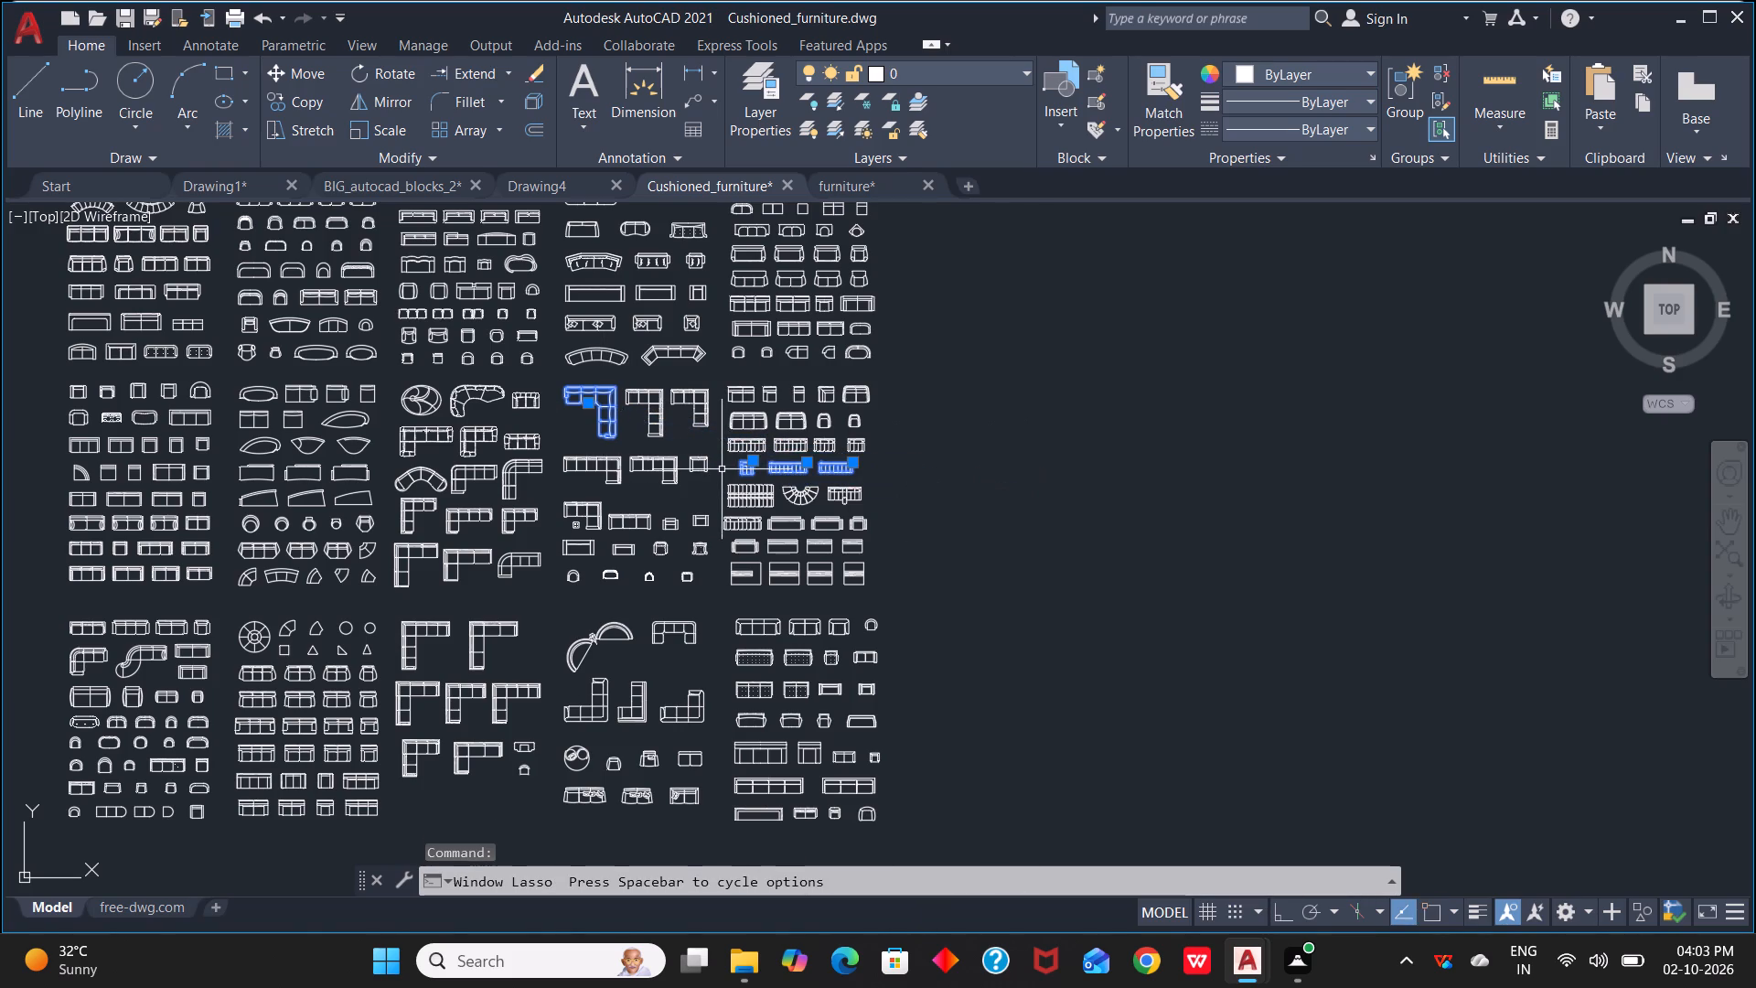
key("Escape")
left_click(613, 397)
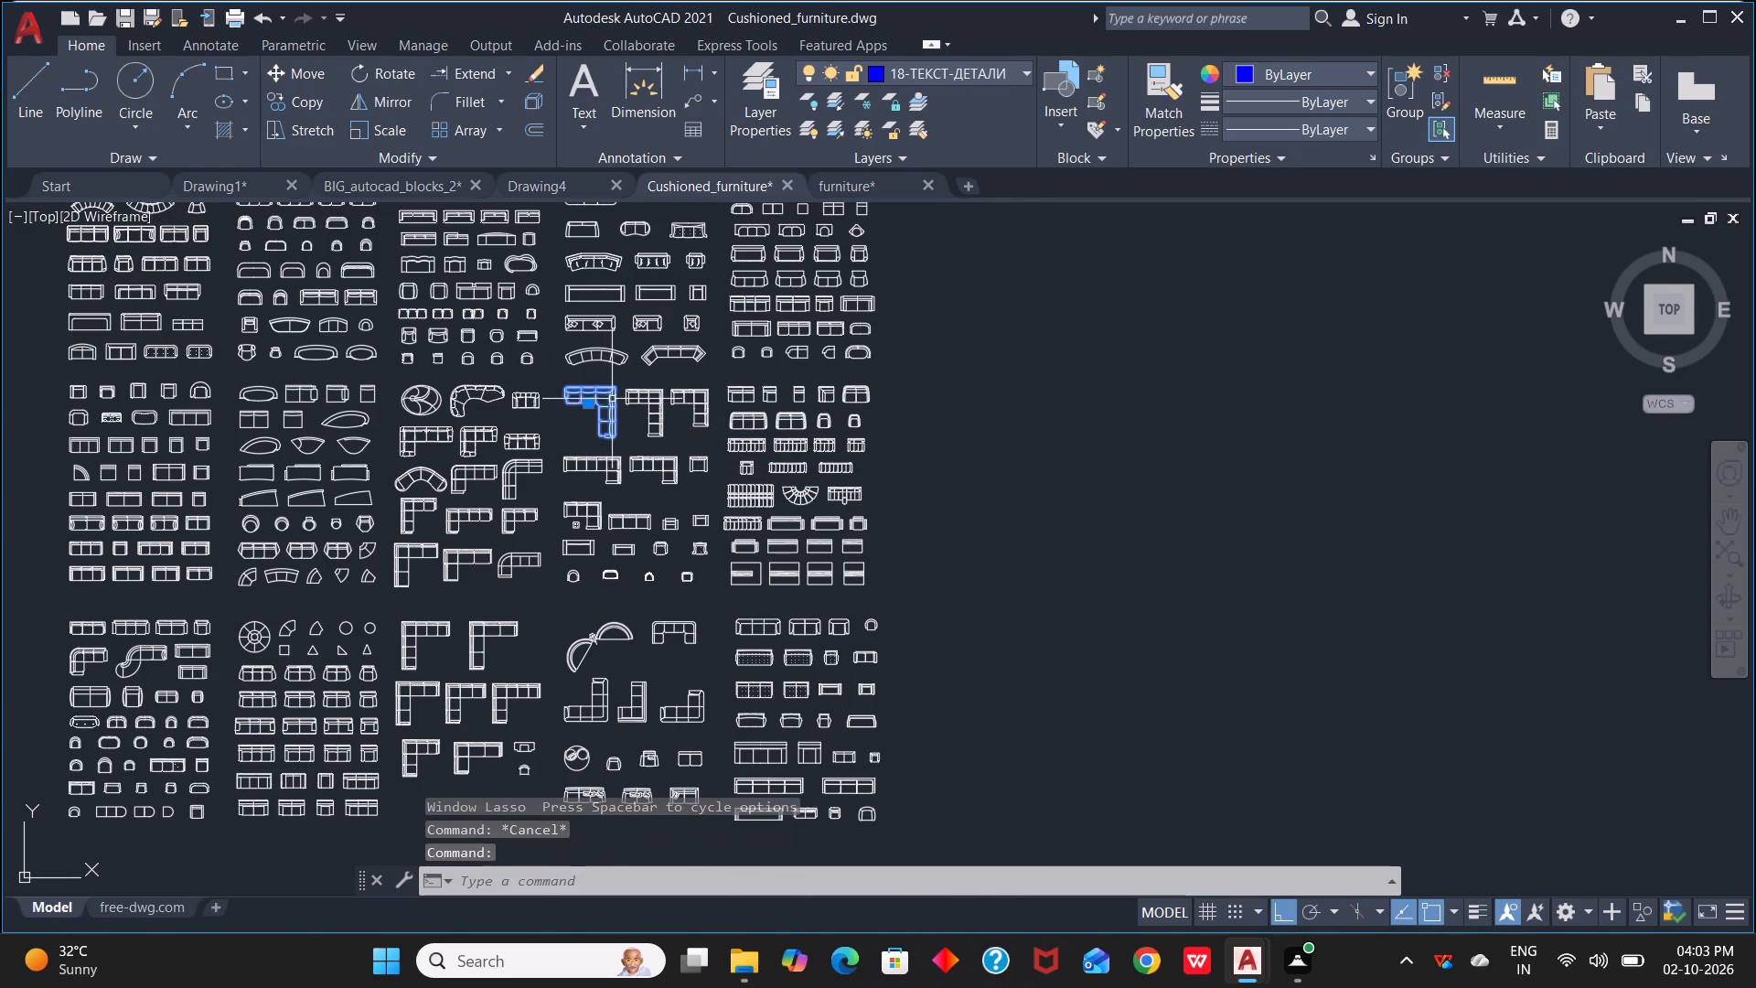
key("ctrl+c")
left_click(1087, 424)
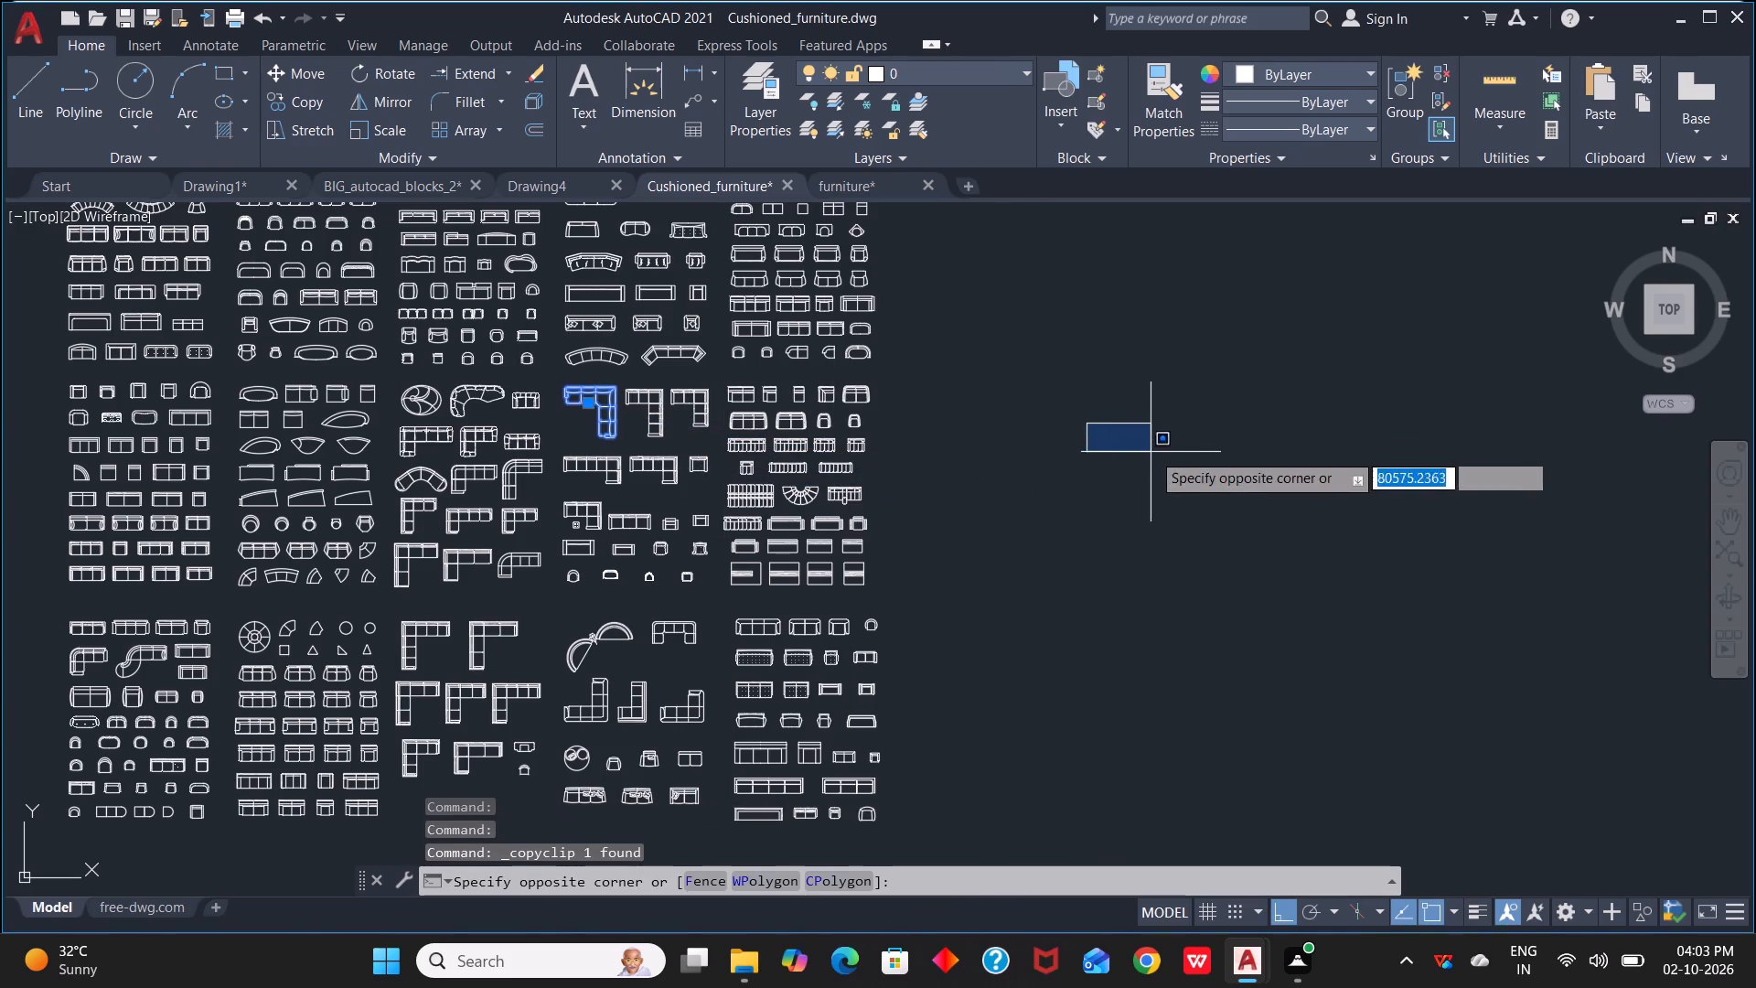
left_click(1274, 542)
left_click(1258, 518)
key("ctrl+v")
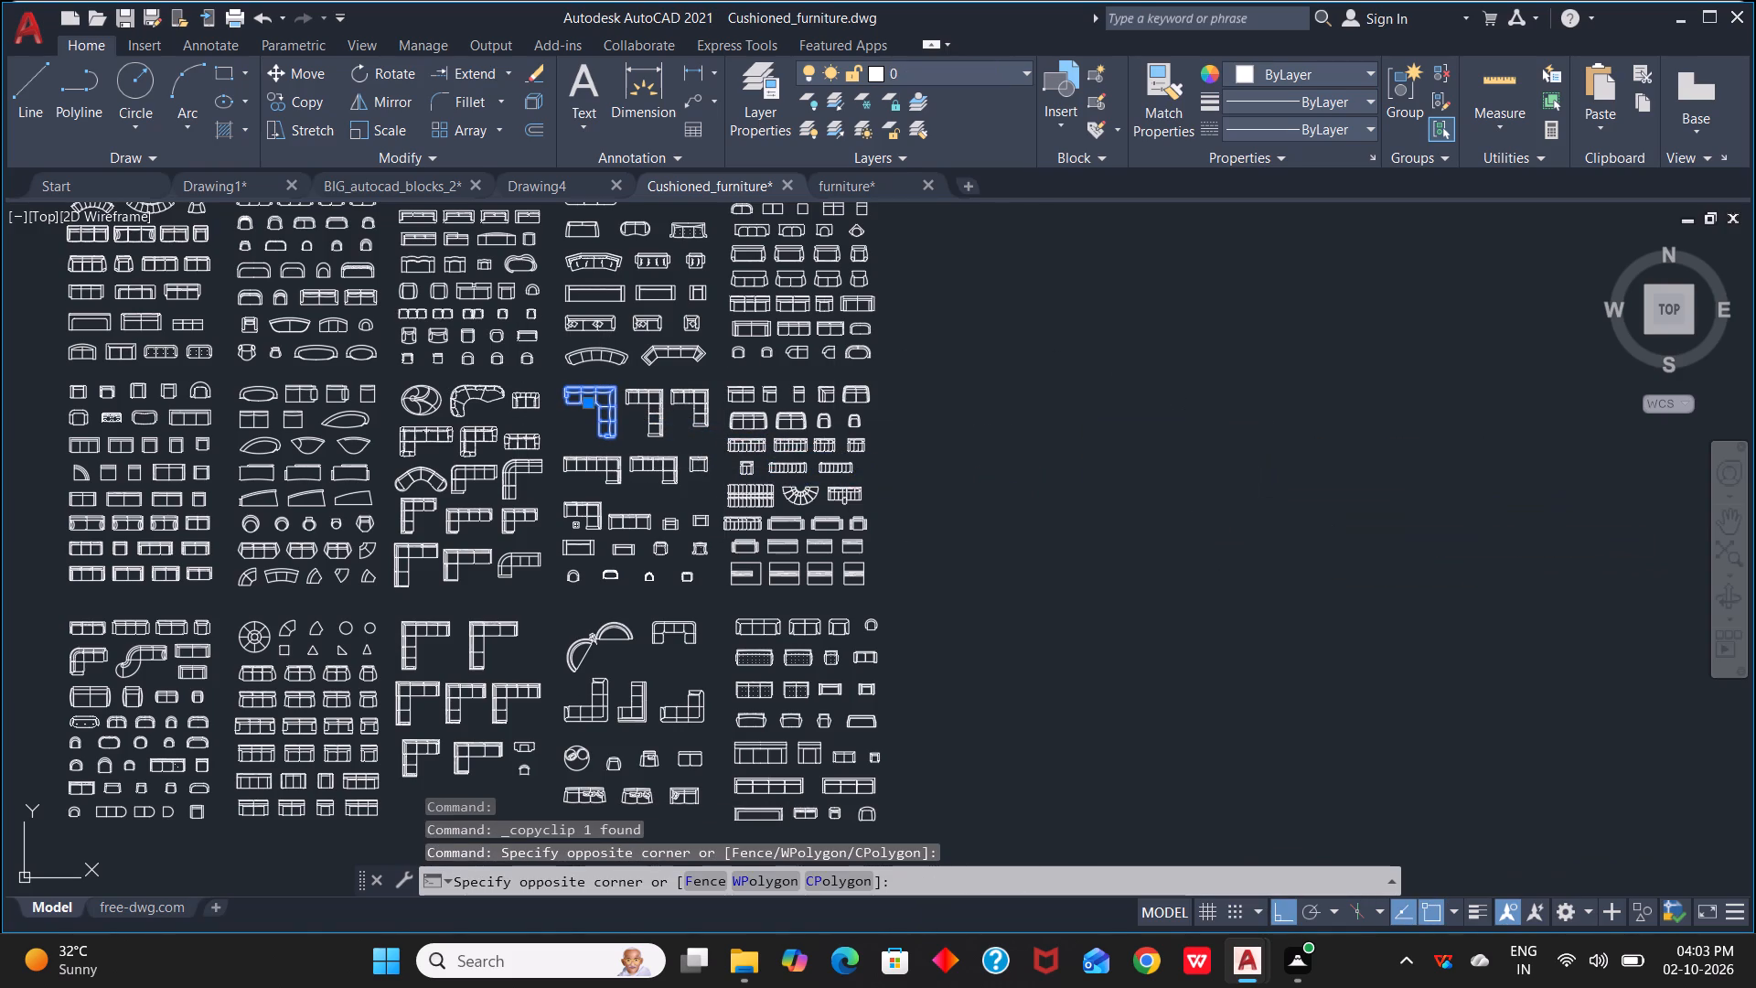
left_click(1343, 619)
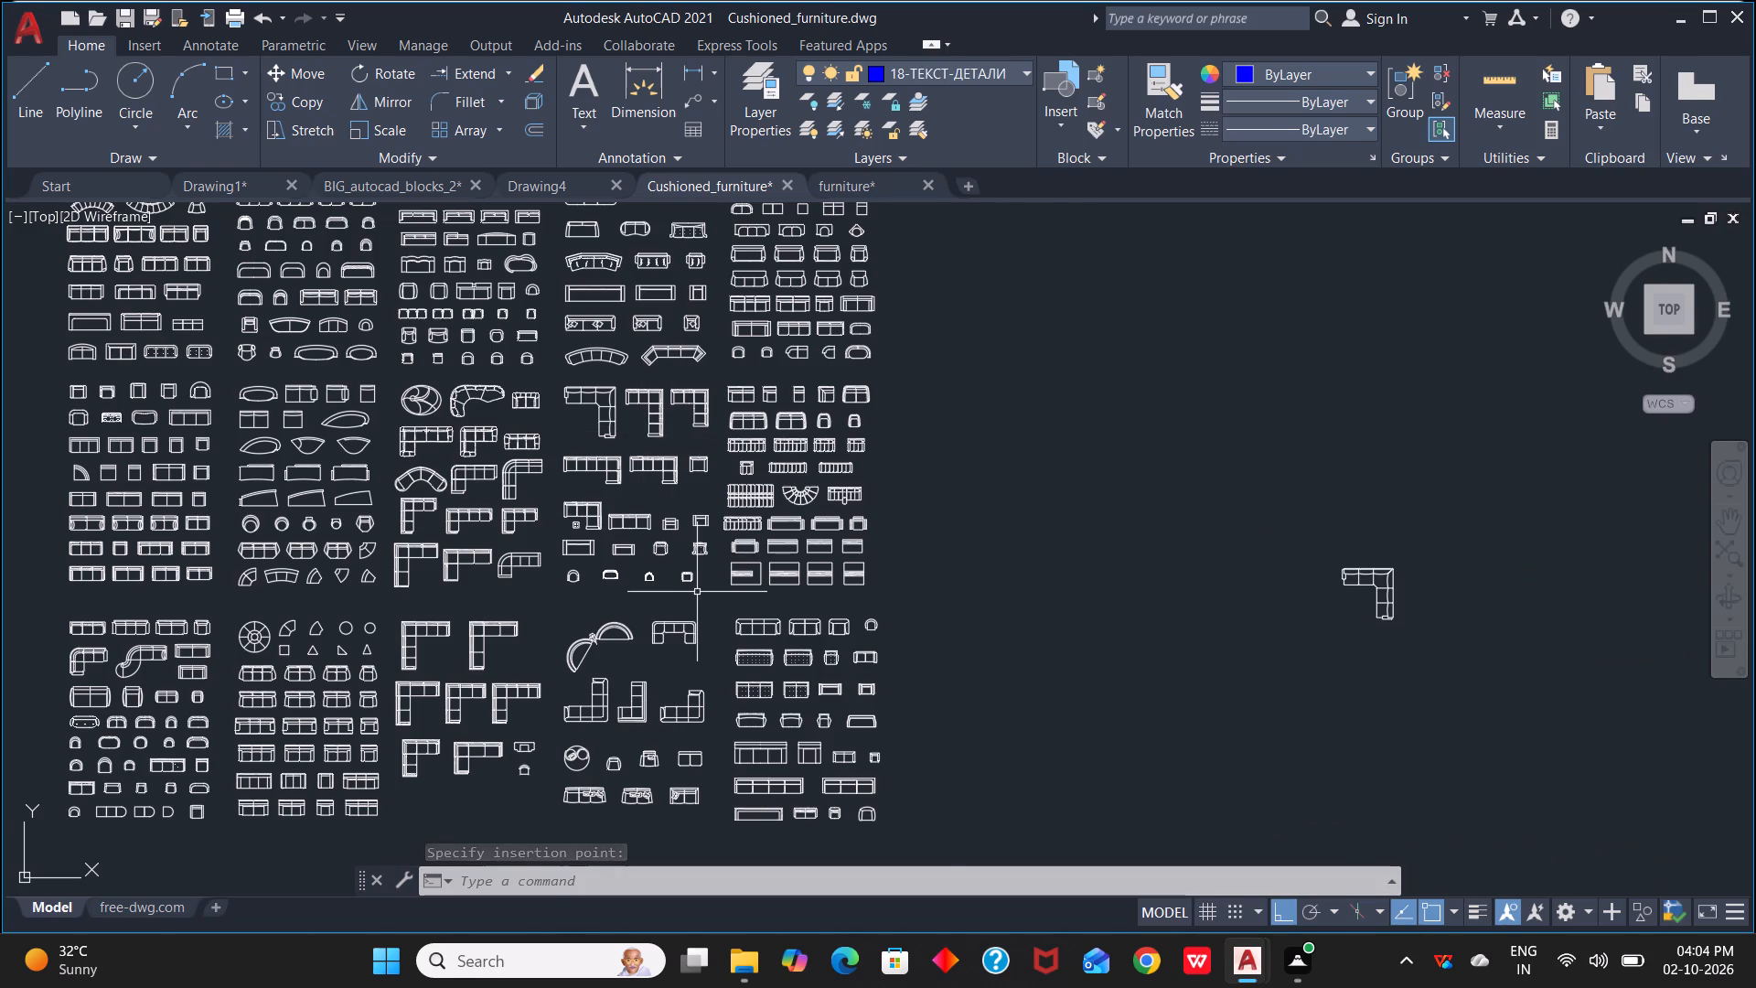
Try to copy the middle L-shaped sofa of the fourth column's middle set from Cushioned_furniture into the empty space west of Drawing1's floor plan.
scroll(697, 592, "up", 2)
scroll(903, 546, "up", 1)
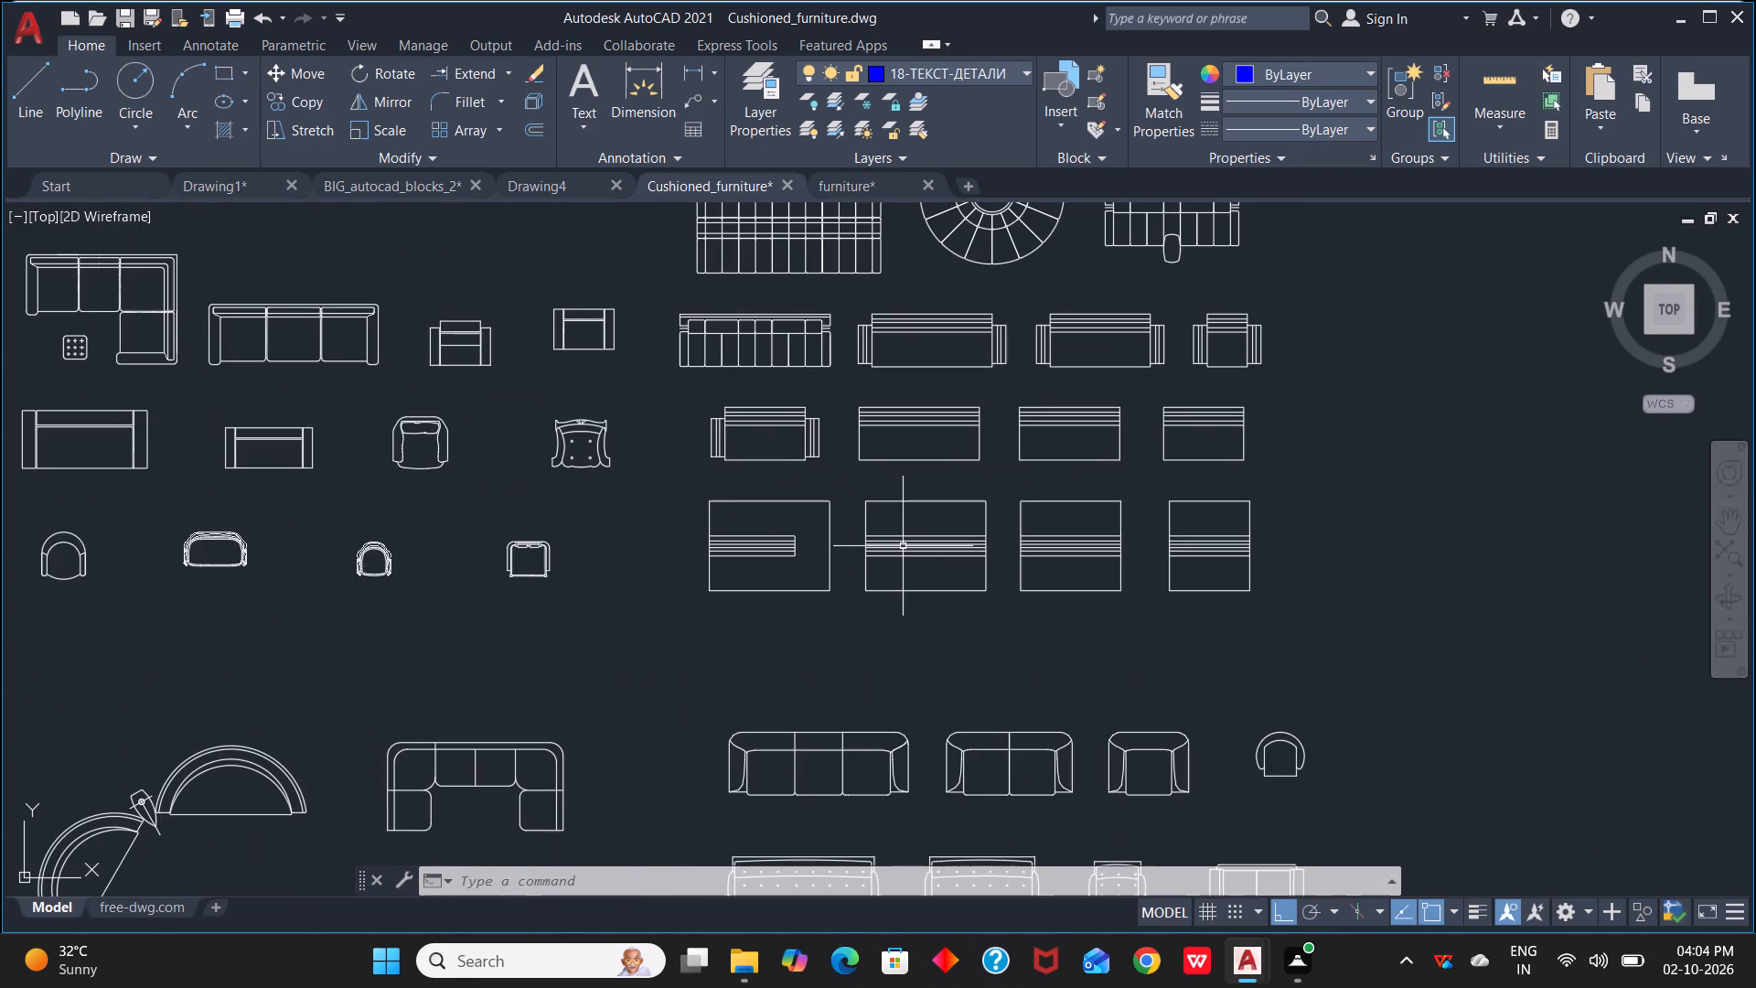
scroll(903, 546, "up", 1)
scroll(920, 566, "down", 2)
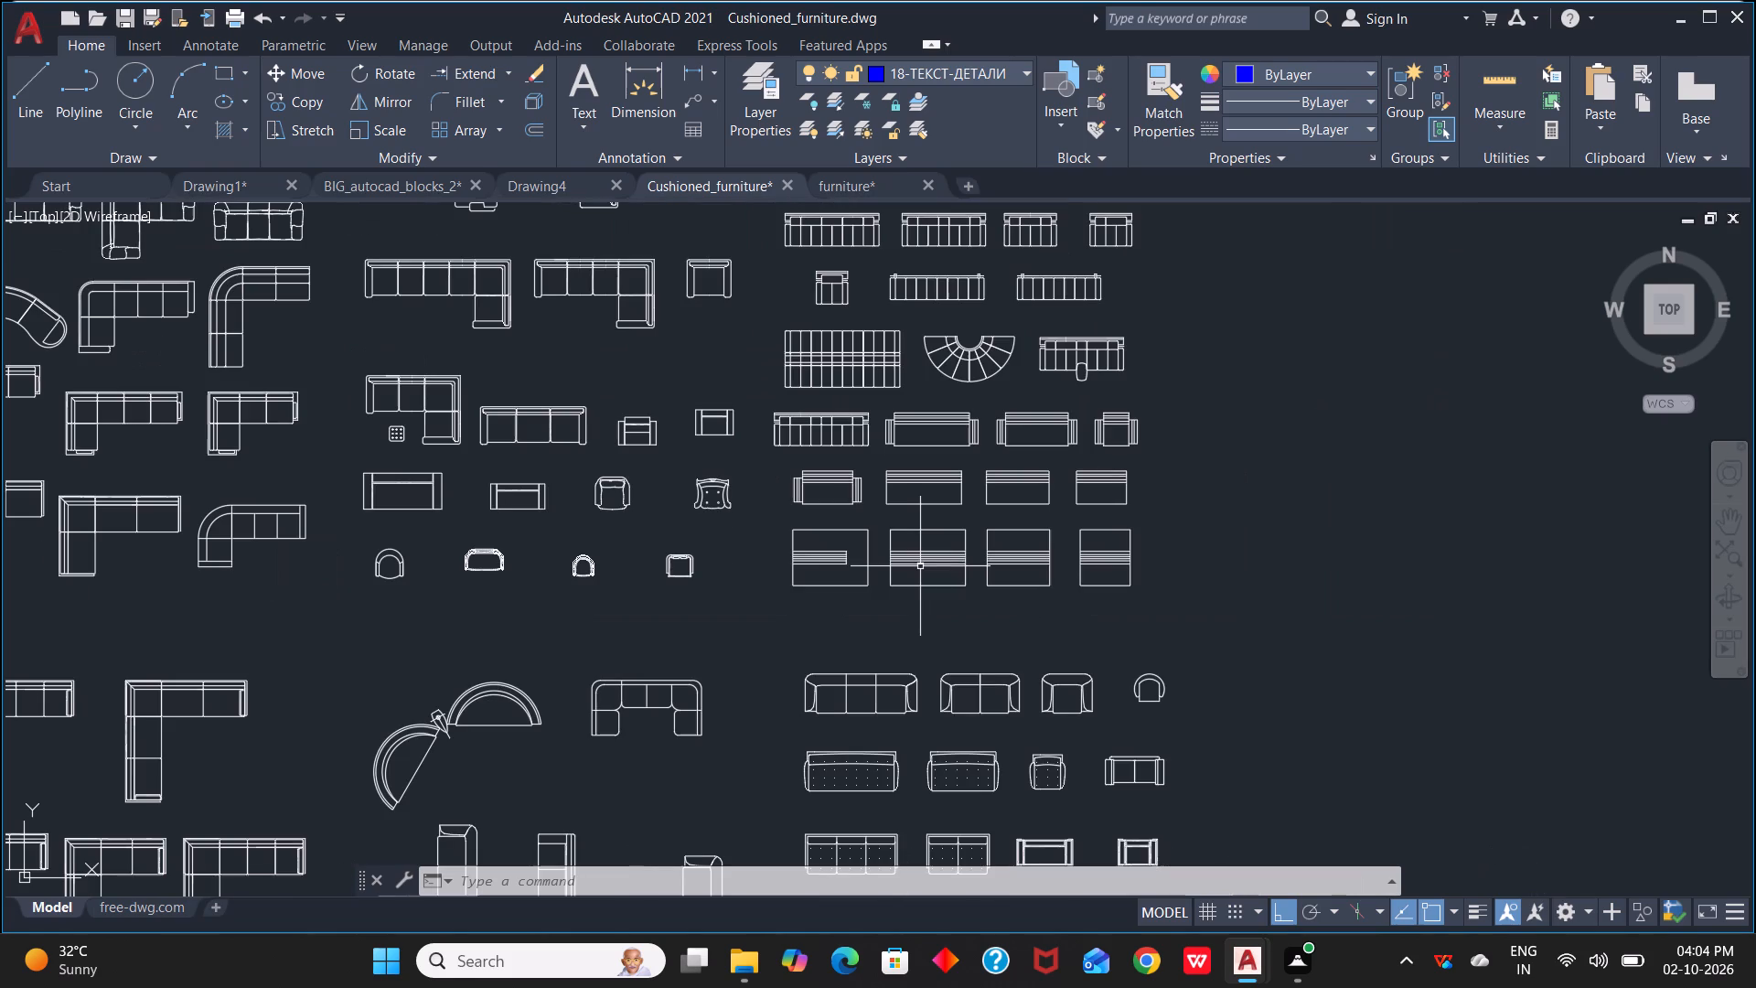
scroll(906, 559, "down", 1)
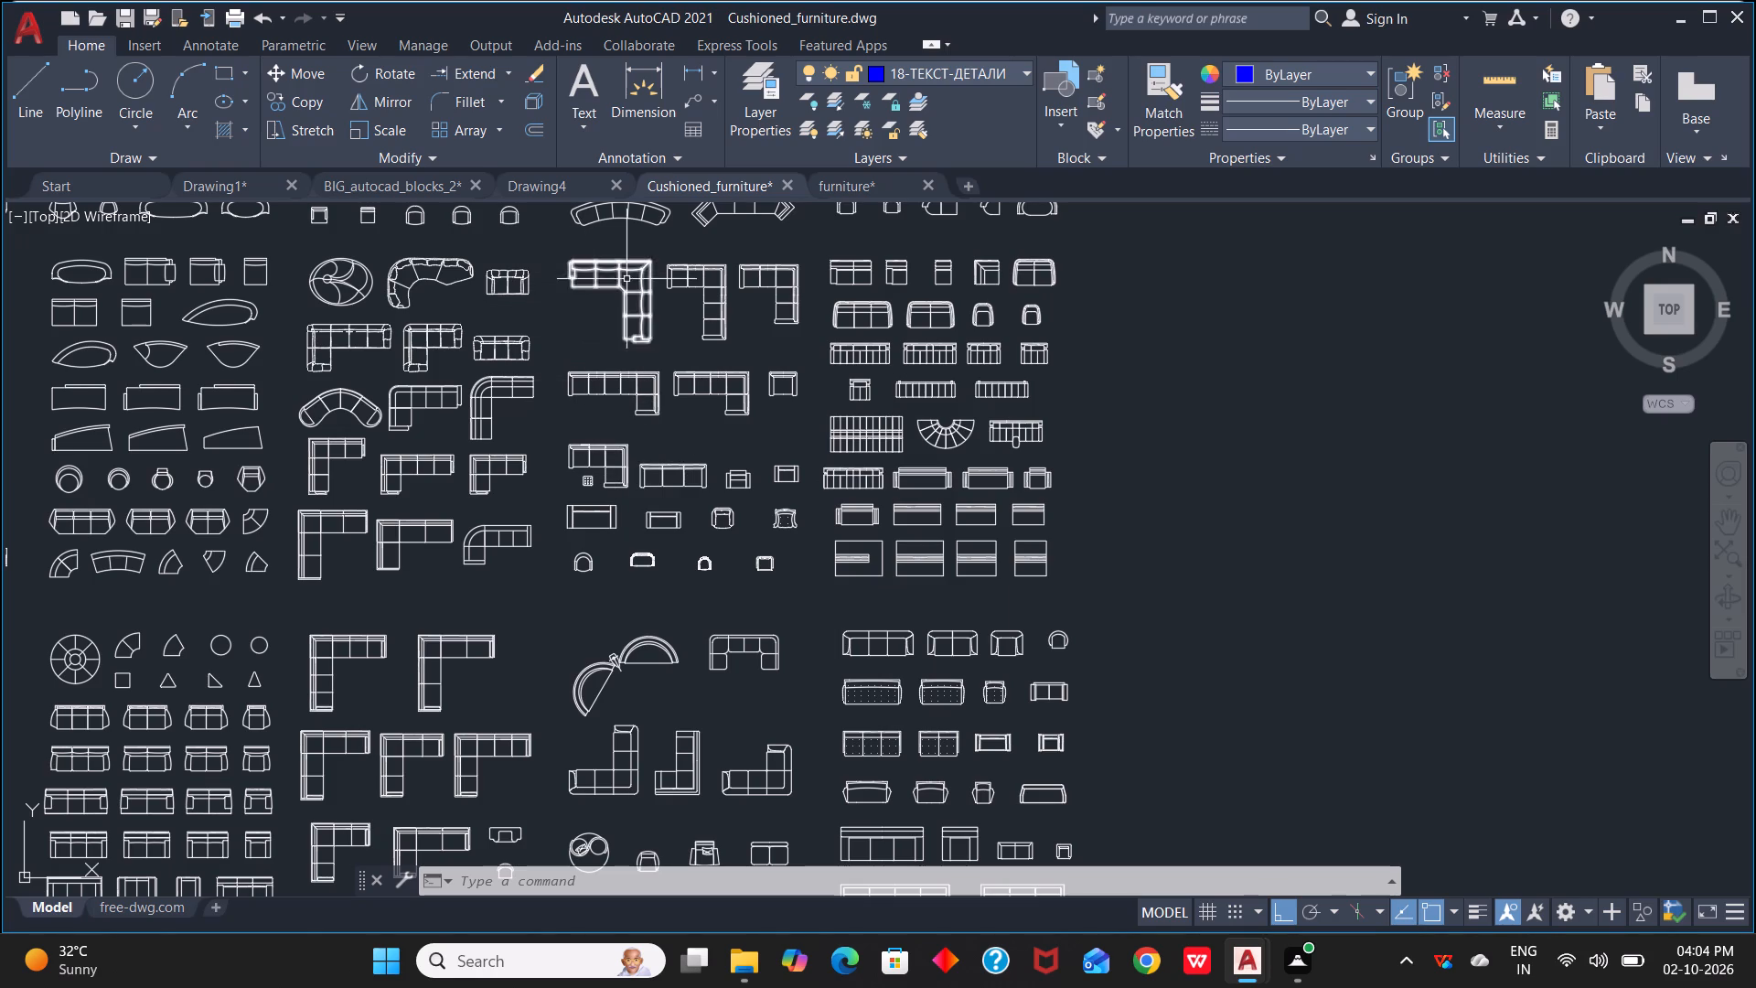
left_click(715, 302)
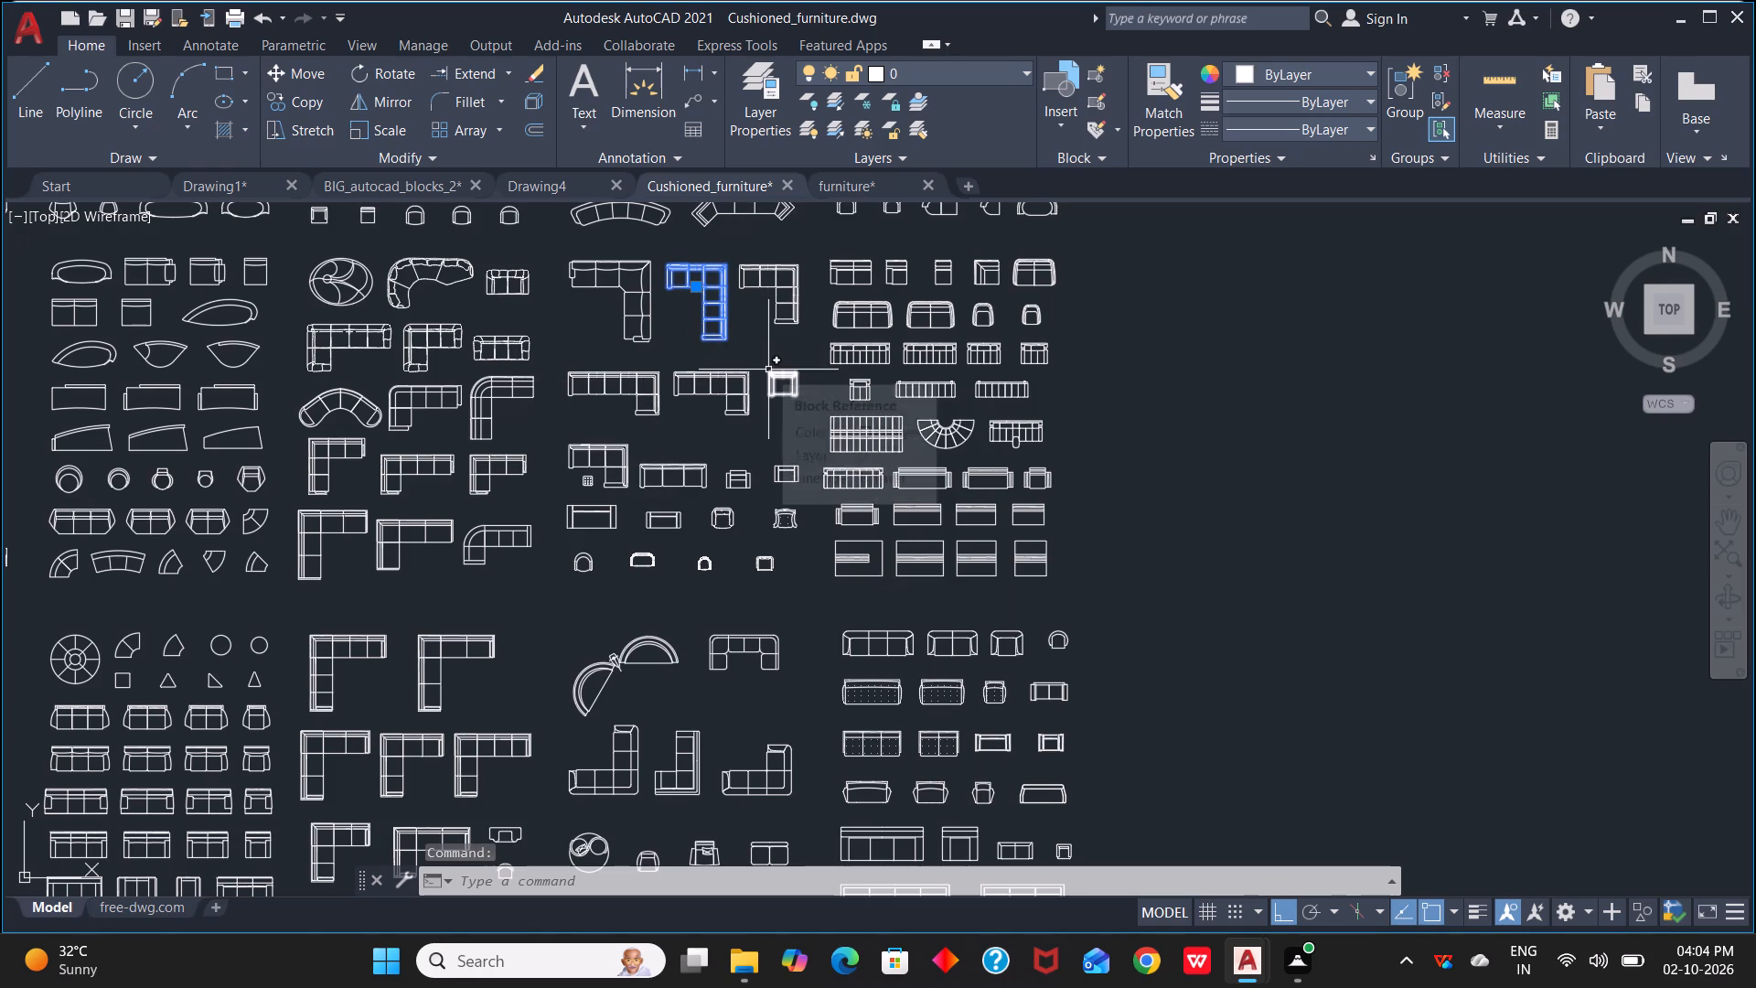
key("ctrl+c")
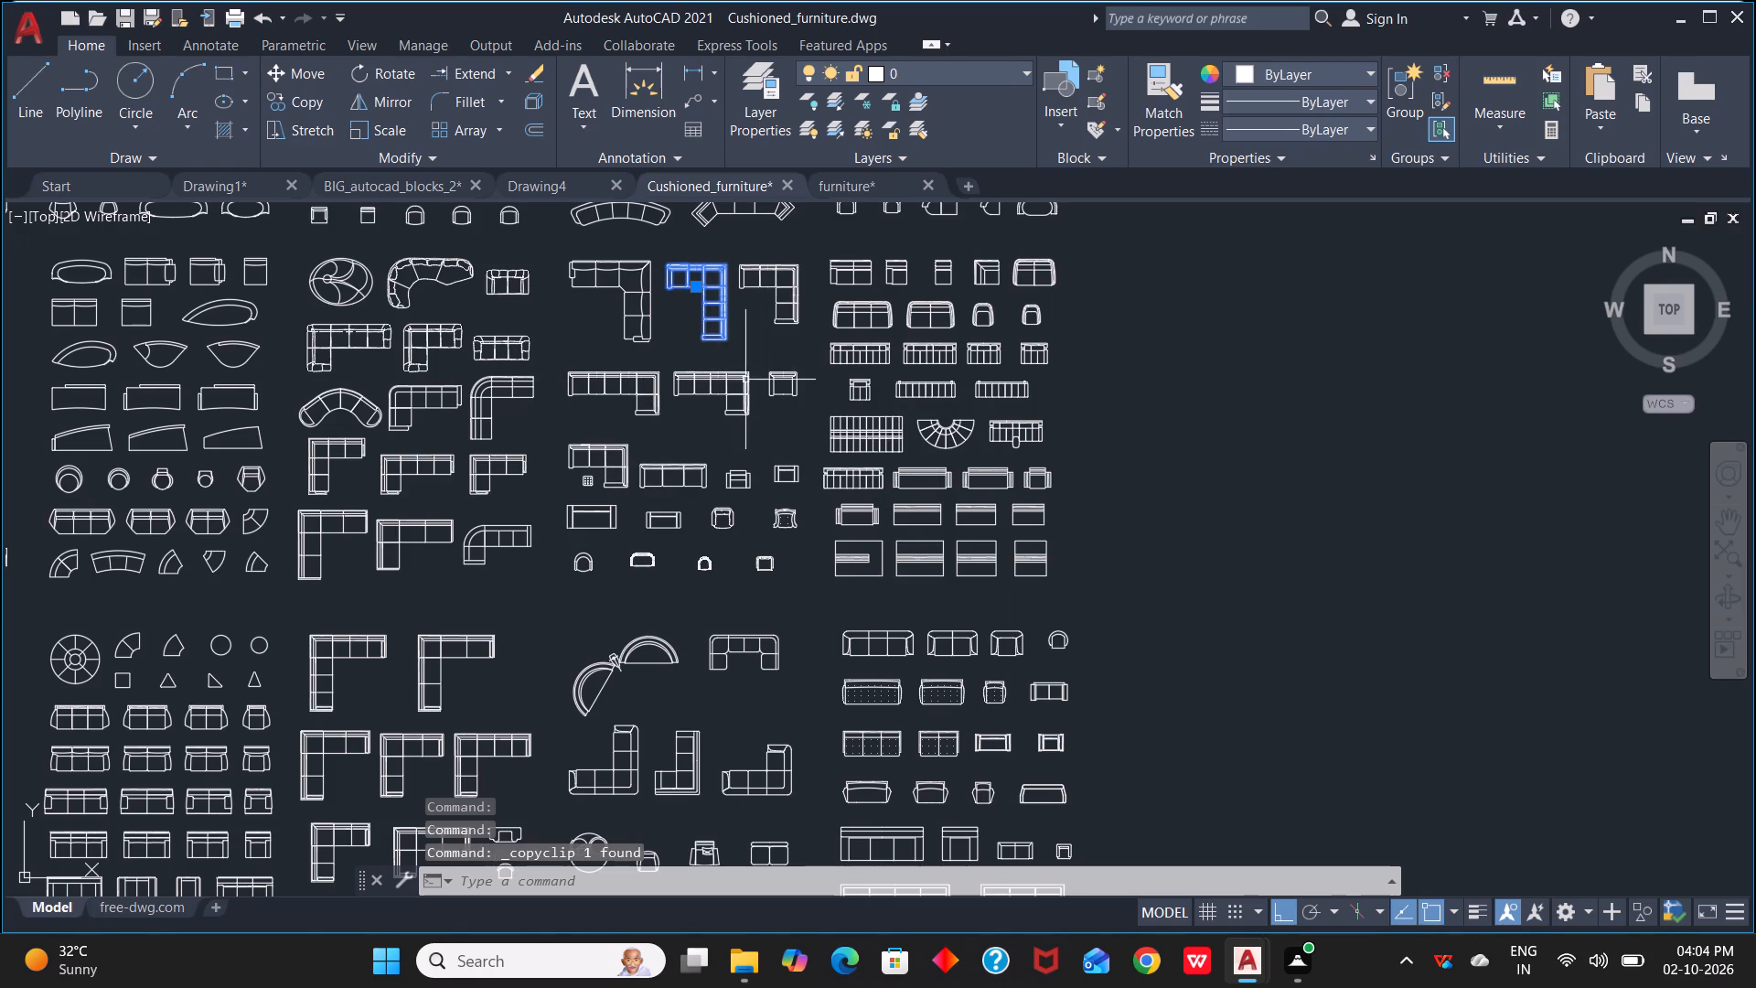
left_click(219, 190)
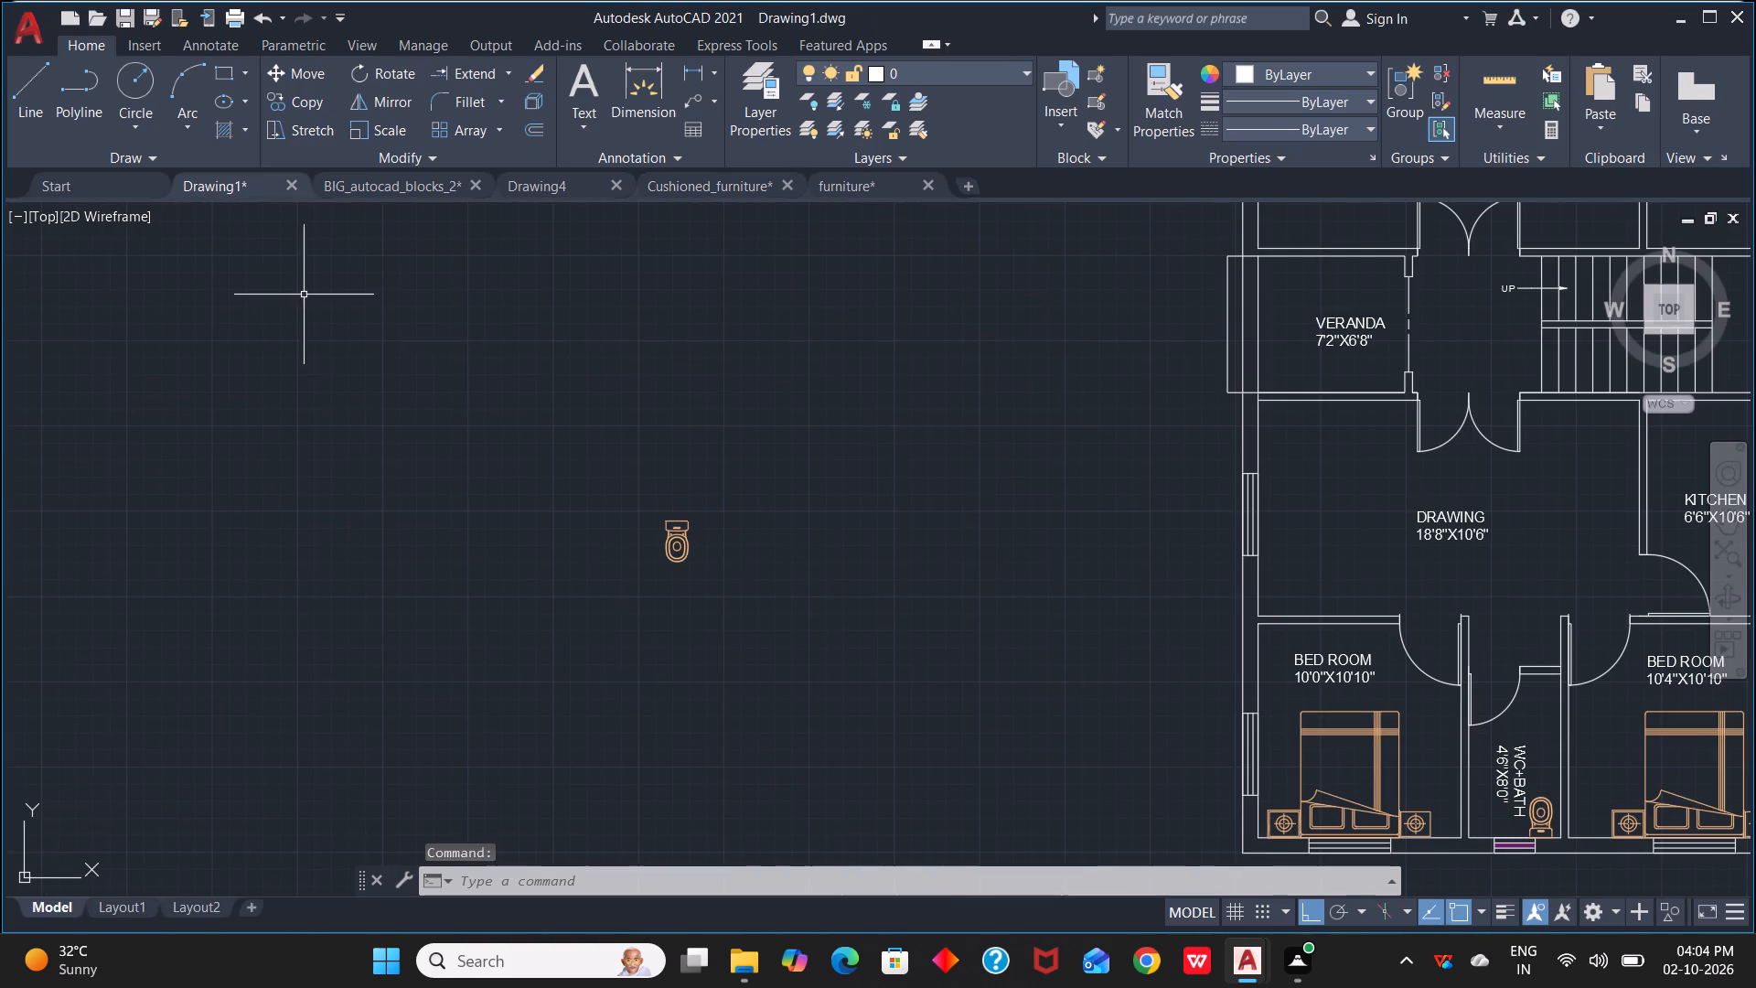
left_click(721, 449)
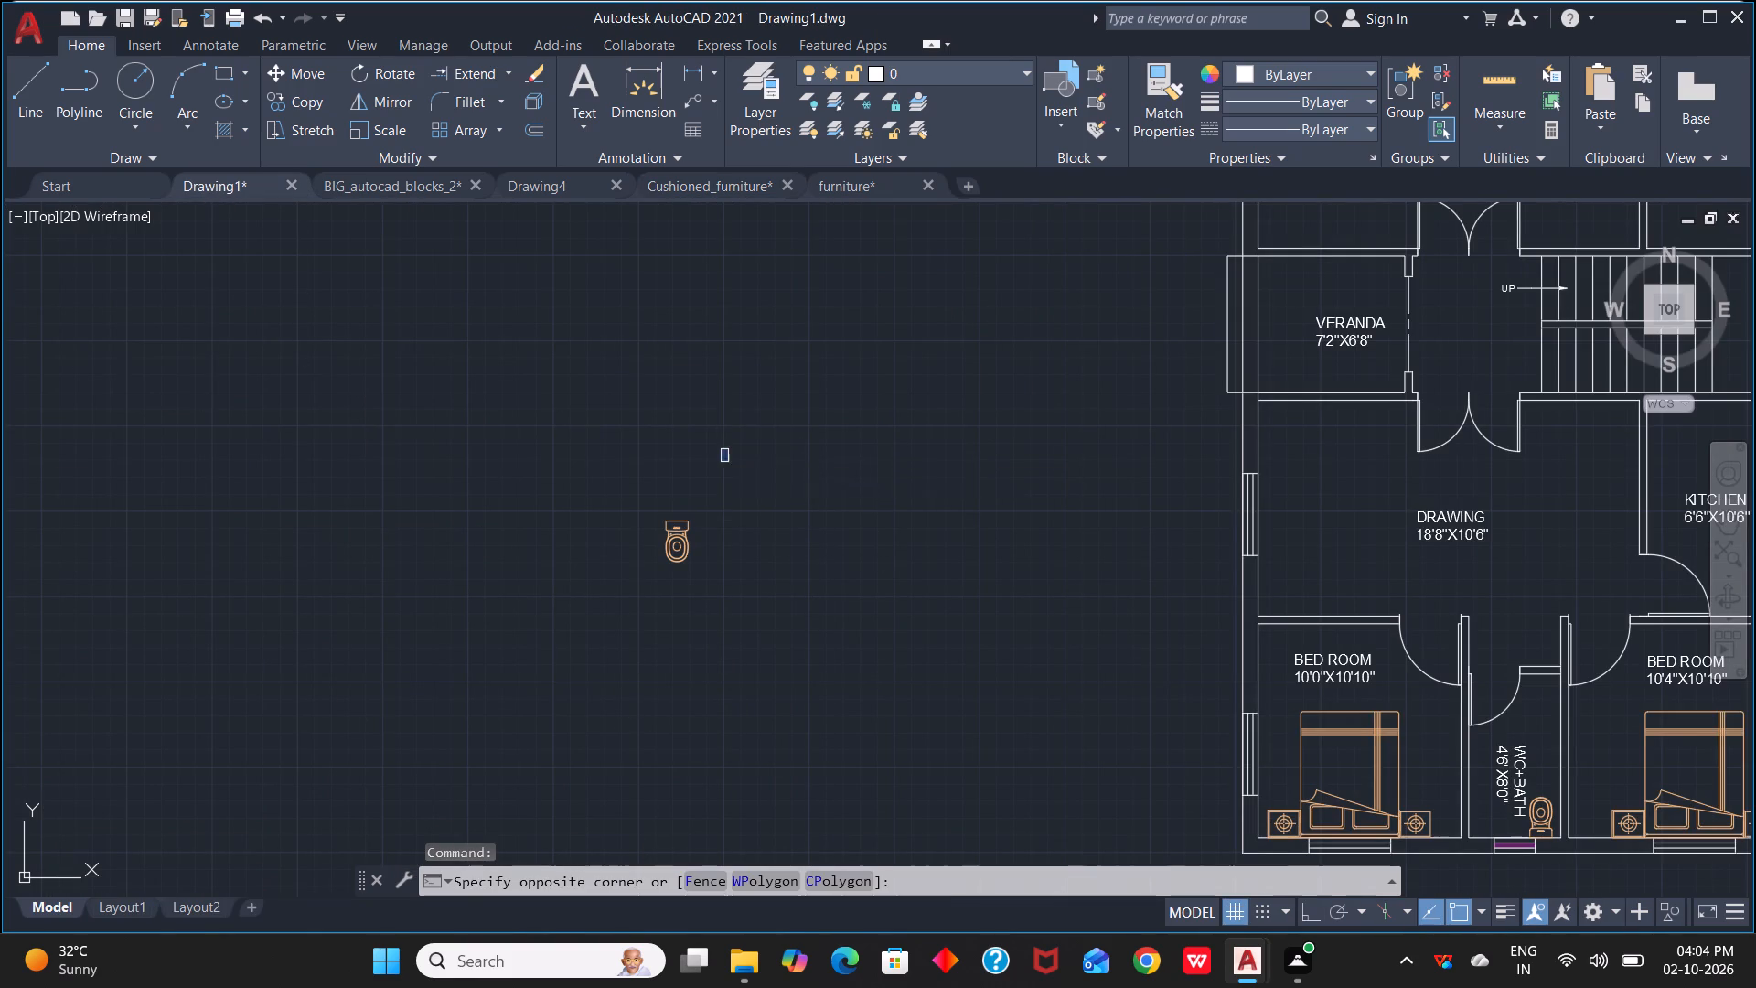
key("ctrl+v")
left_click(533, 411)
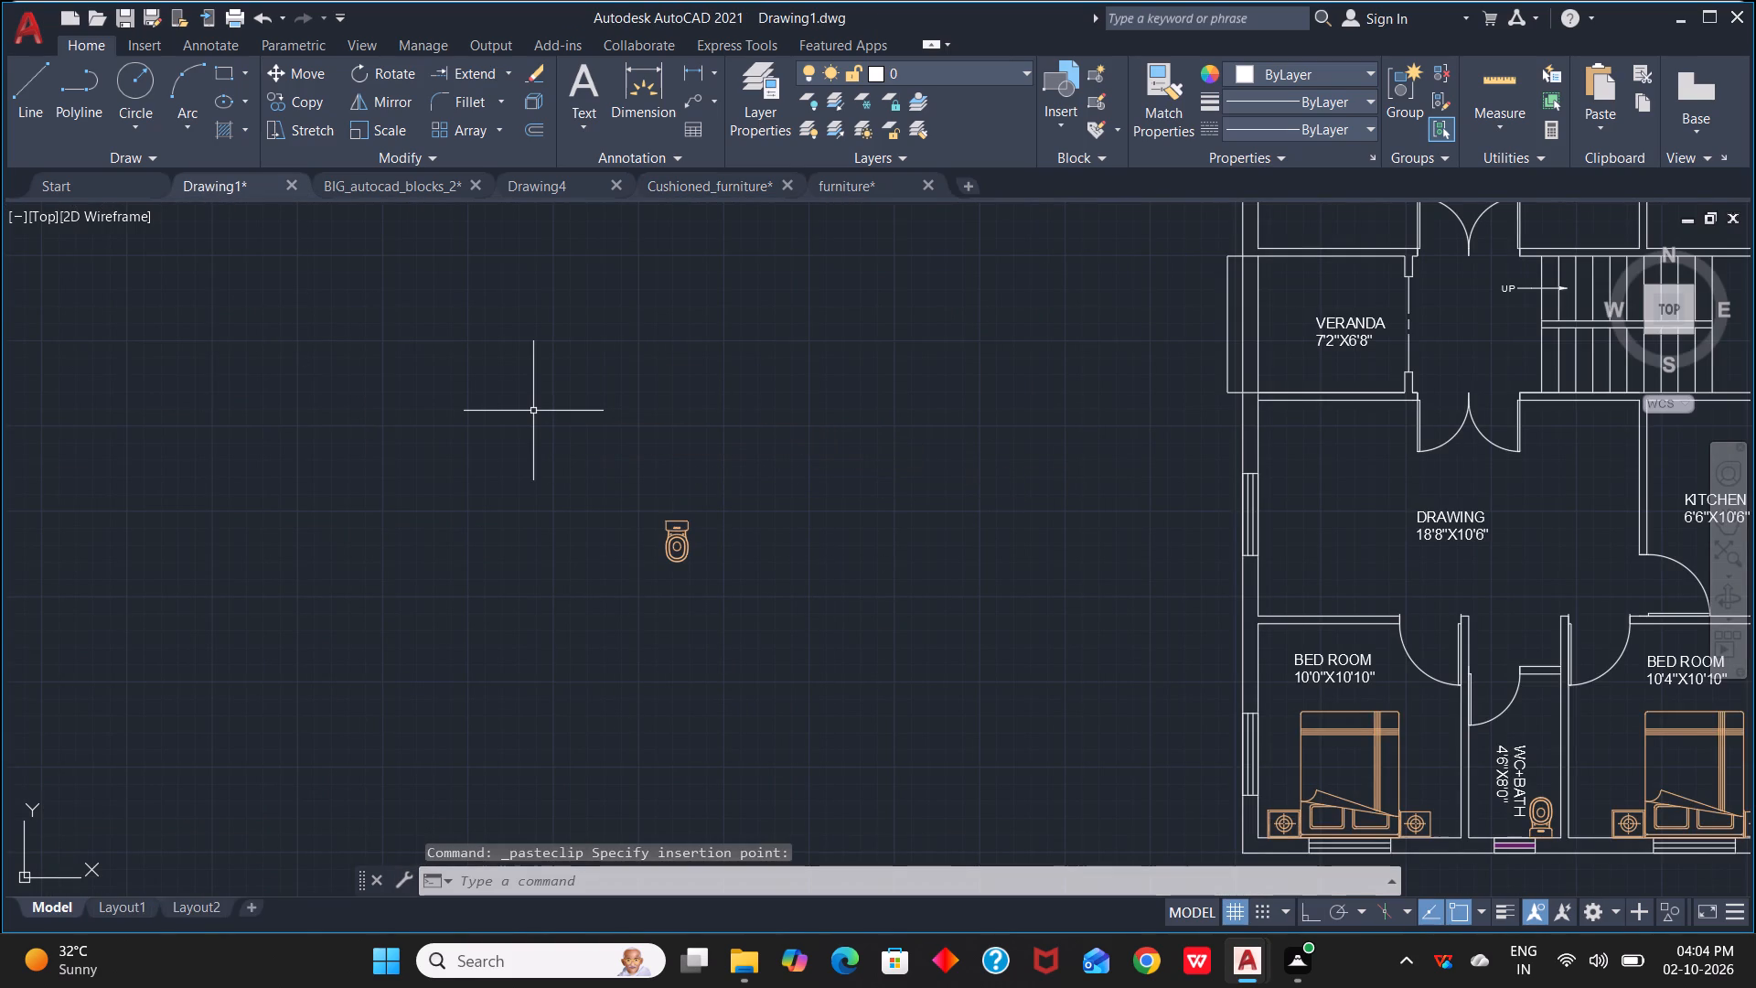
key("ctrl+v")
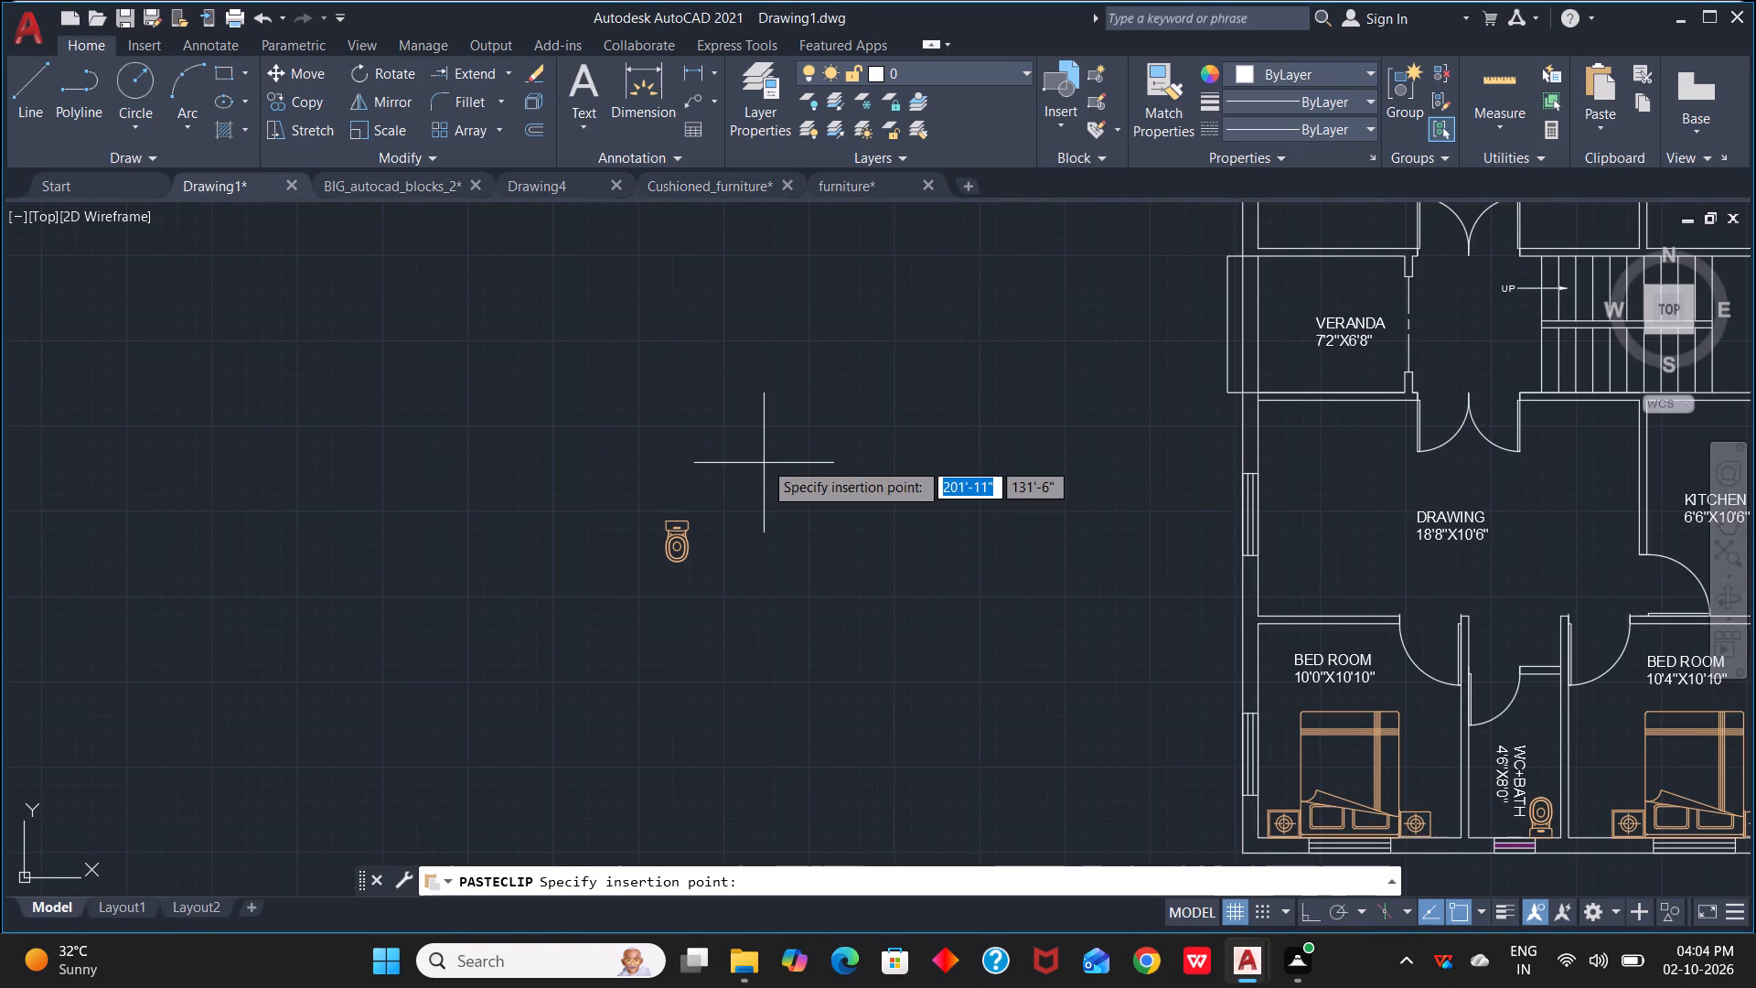
In the furniture drawing, copy the sofa set with two armchairs, two side tables and oval table, easternmost in its frame's top row, to the clipboard.
left_click(869, 174)
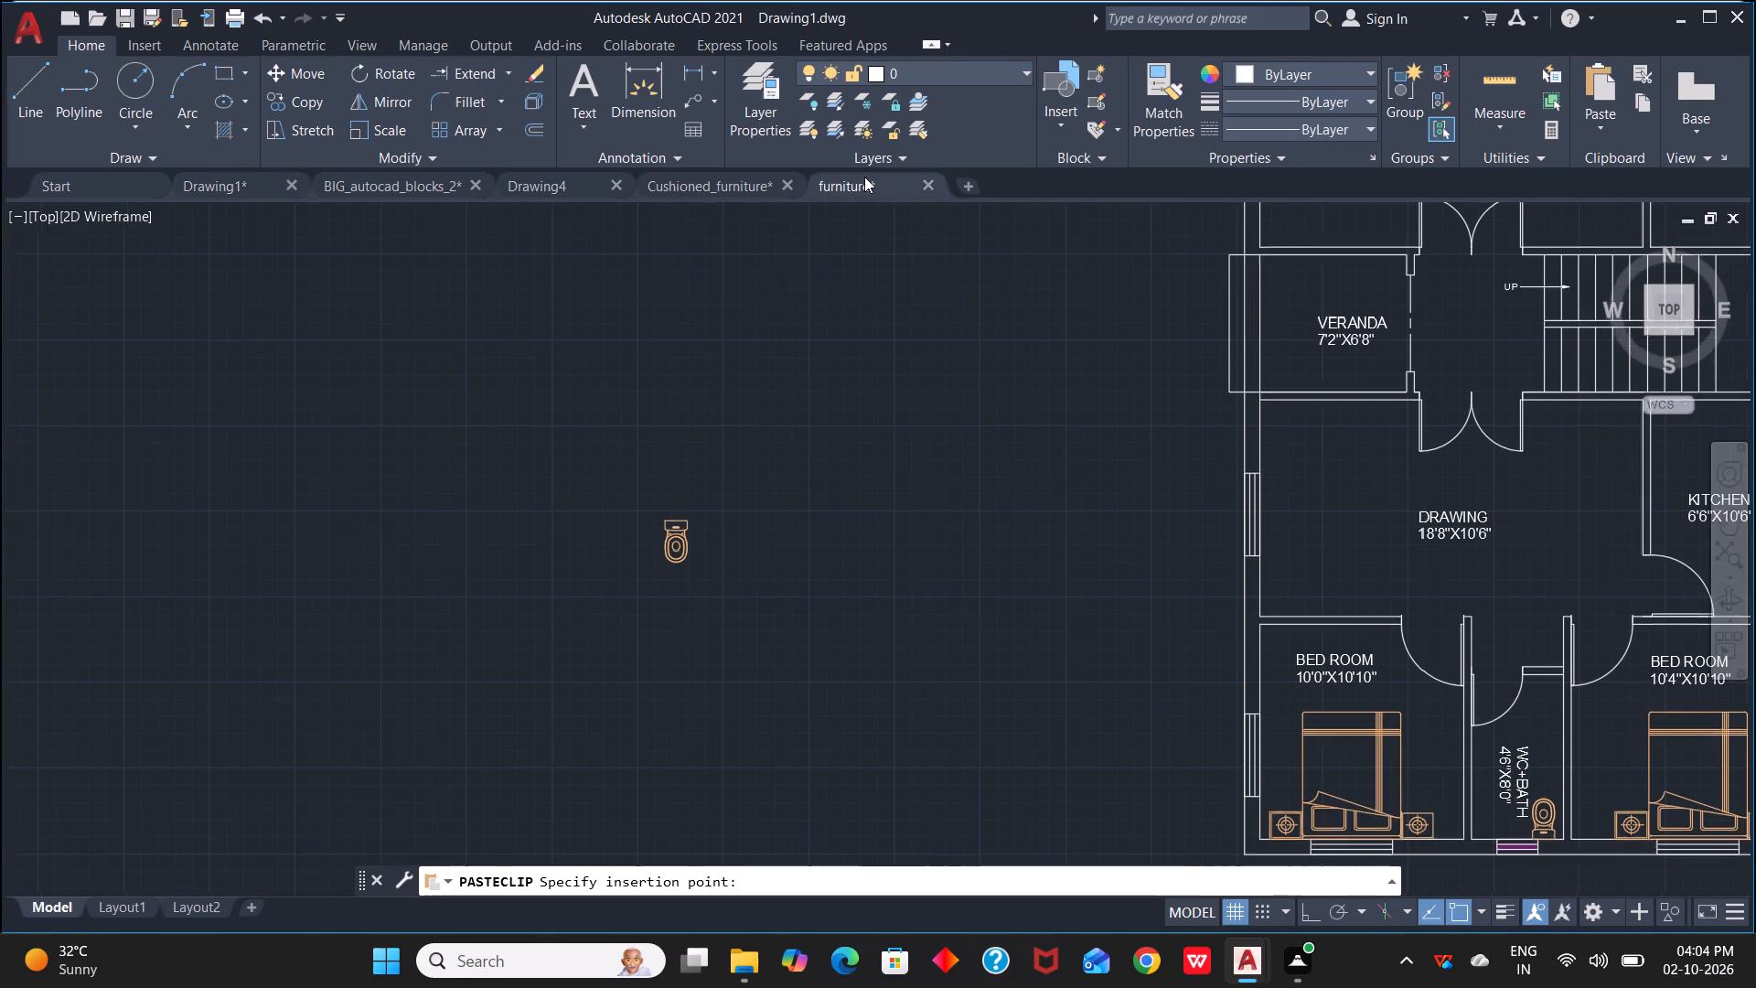
left_click(862, 184)
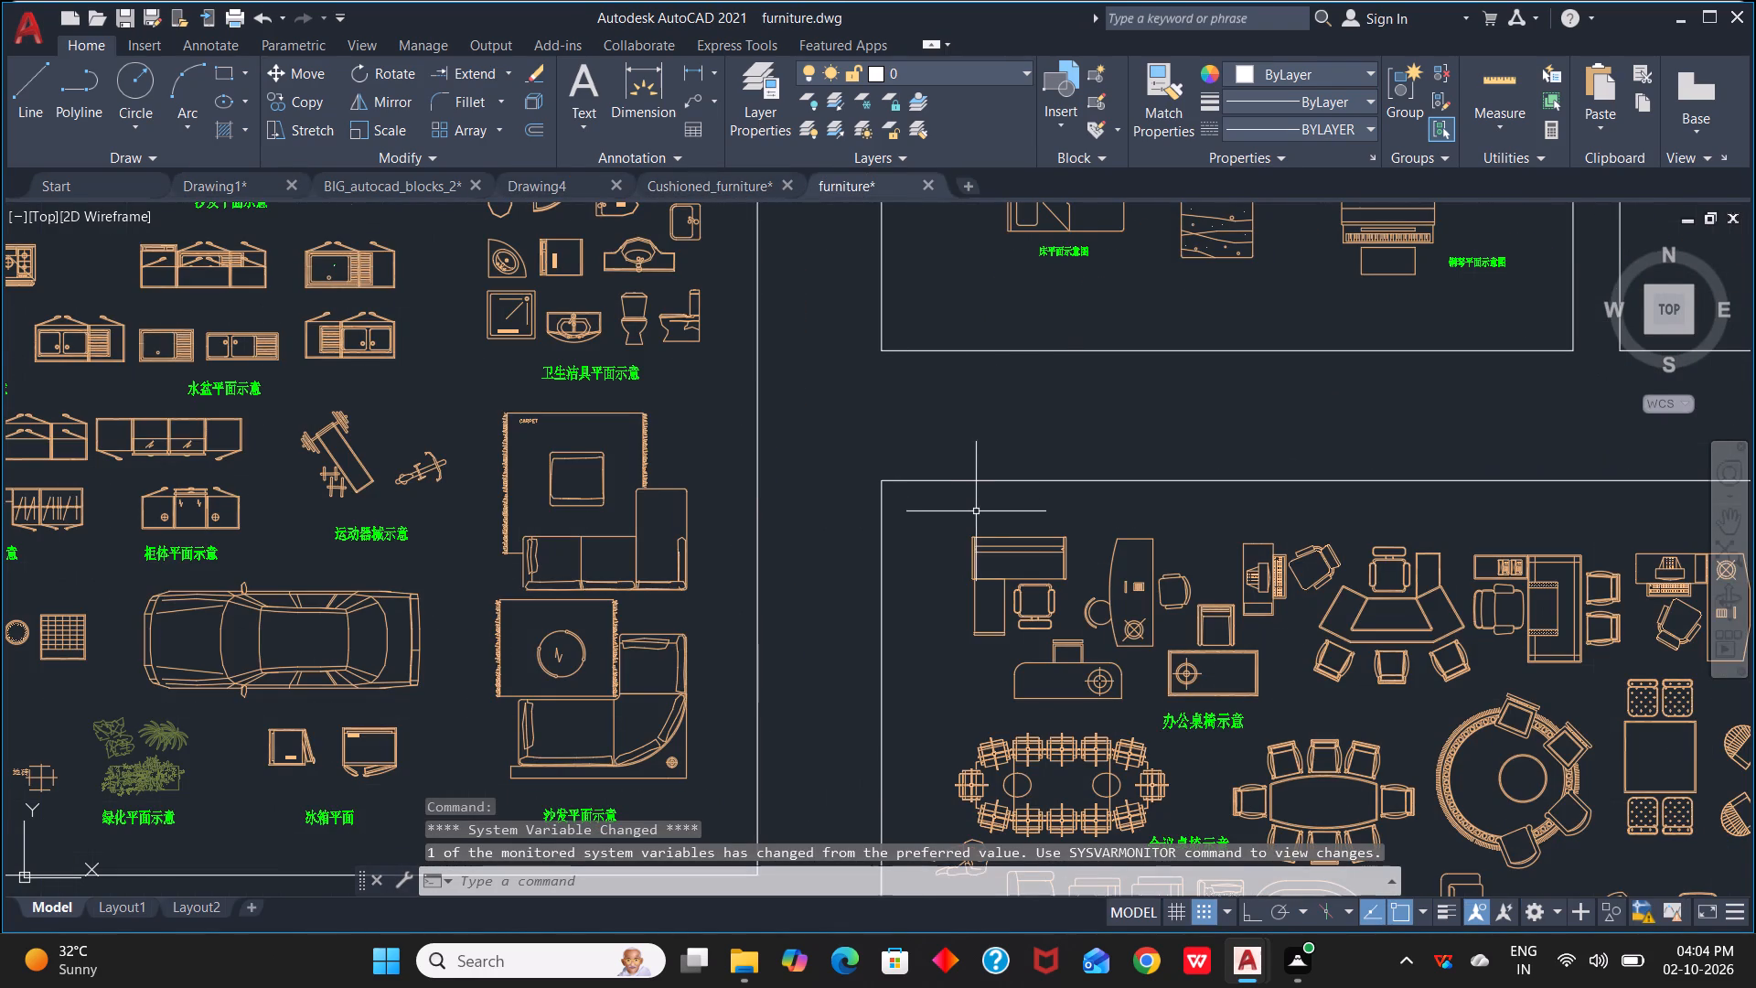
scroll(976, 511, "down", 2)
scroll(1329, 611, "down", 1)
middle_click_drag(1288, 596, 949, 582)
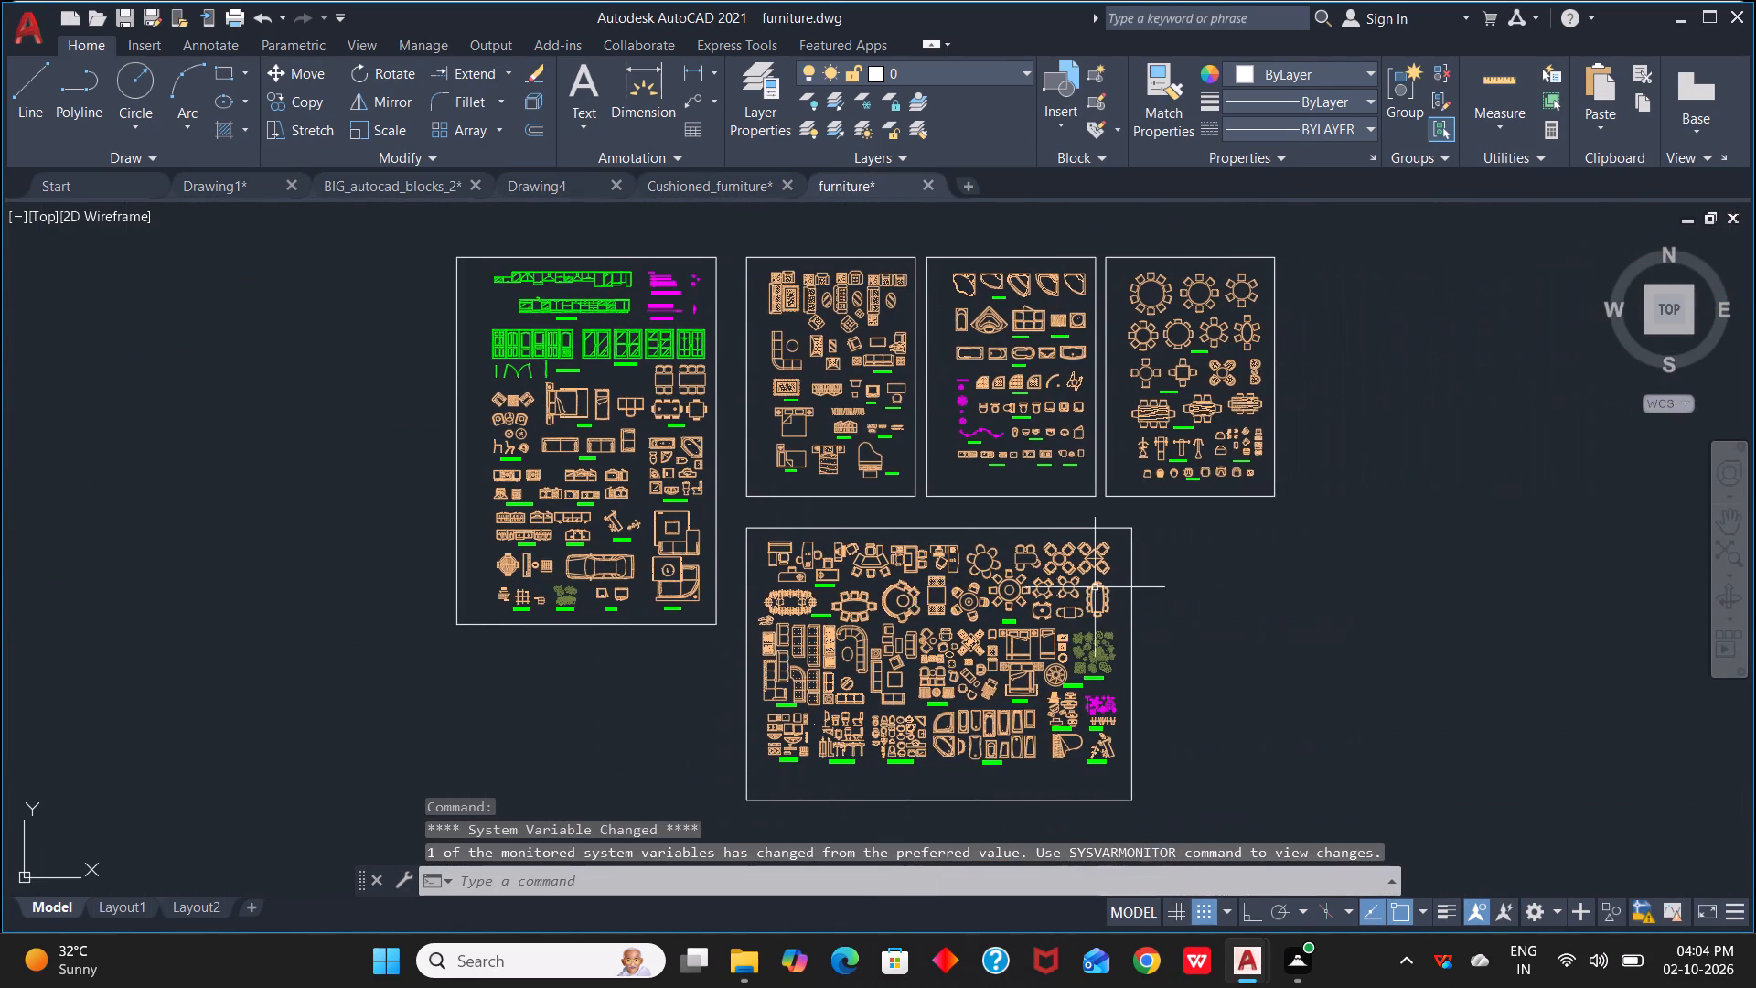
scroll(1105, 588, "up", 1)
middle_click_drag(903, 427, 881, 611)
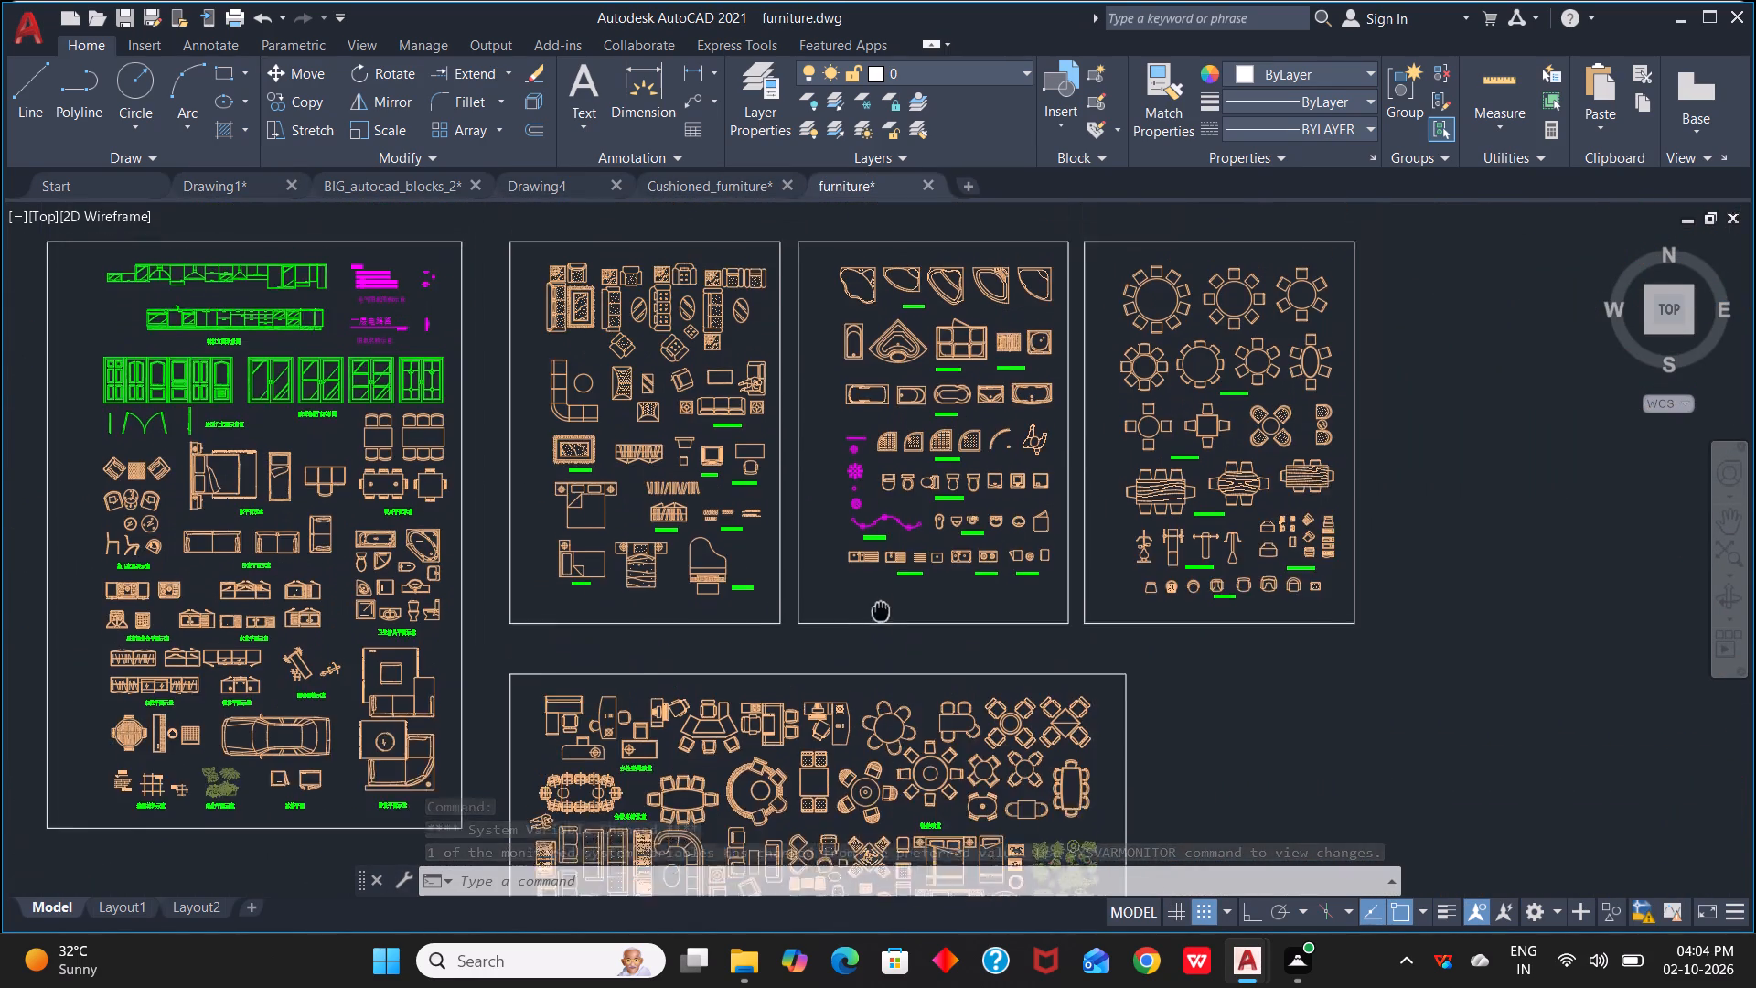
middle_click_drag(881, 611, 980, 673)
scroll(725, 519, "up", 1)
middle_click_drag(723, 505, 723, 510)
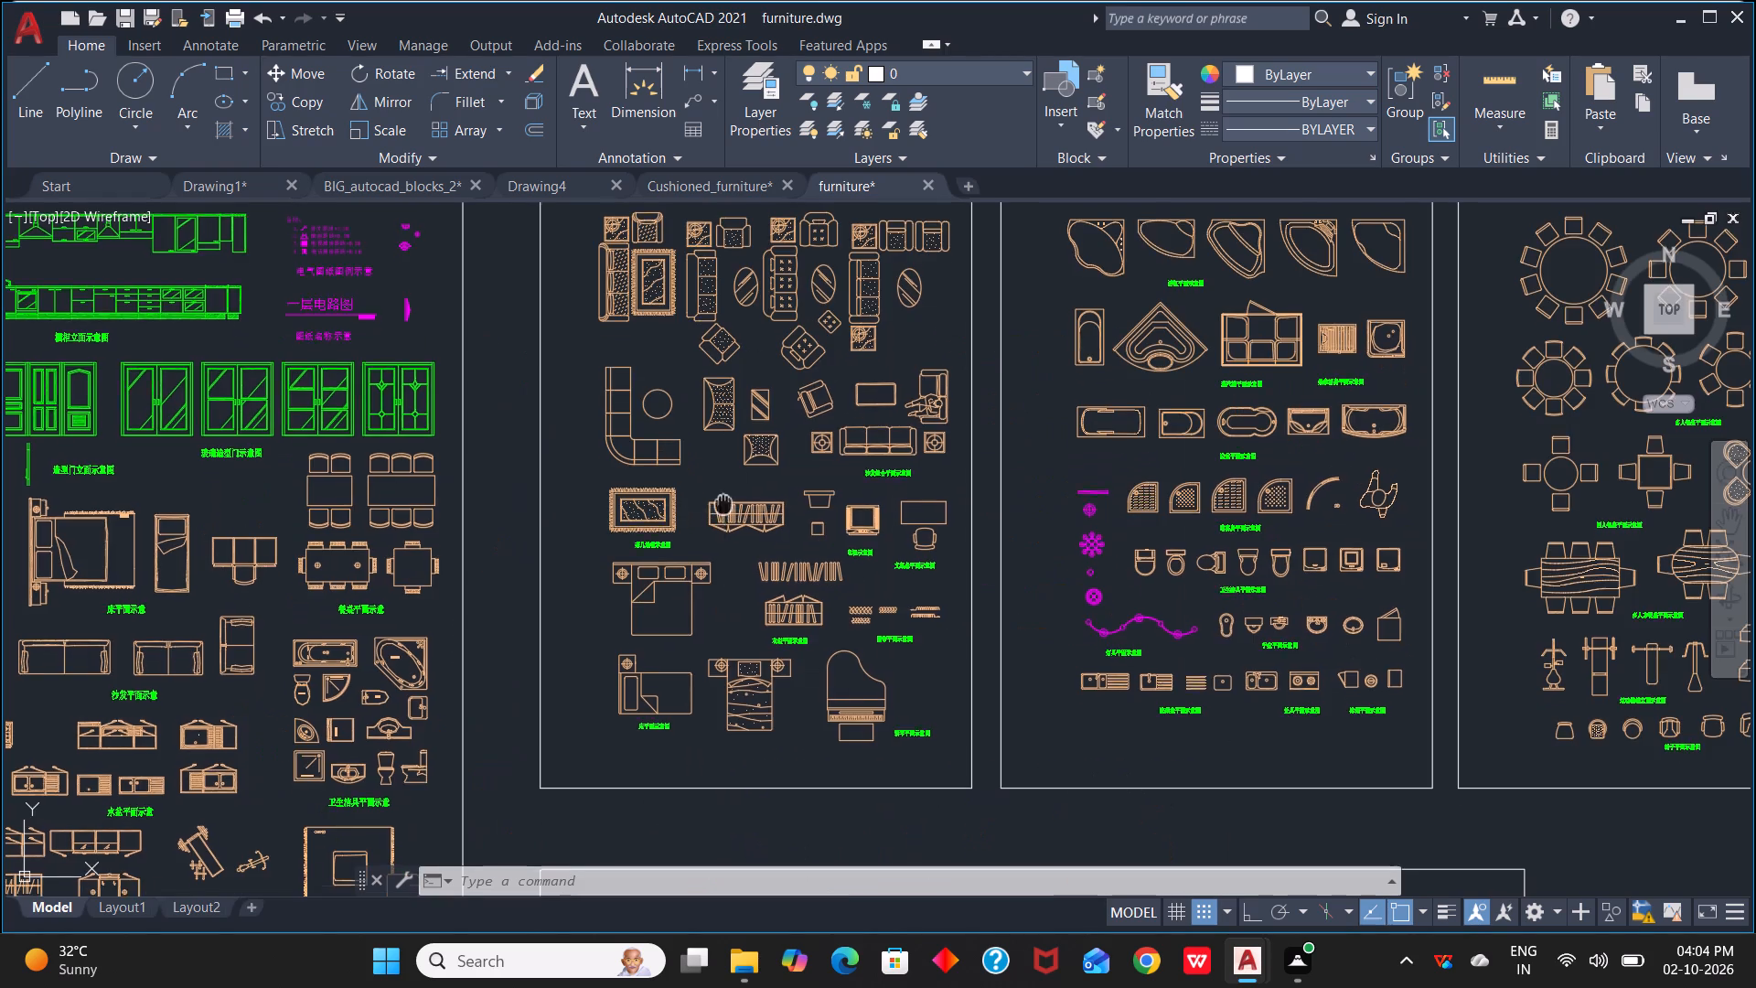
middle_click_drag(723, 510, 657, 672)
scroll(863, 514, "up", 1)
middle_click_drag(863, 514, 872, 573)
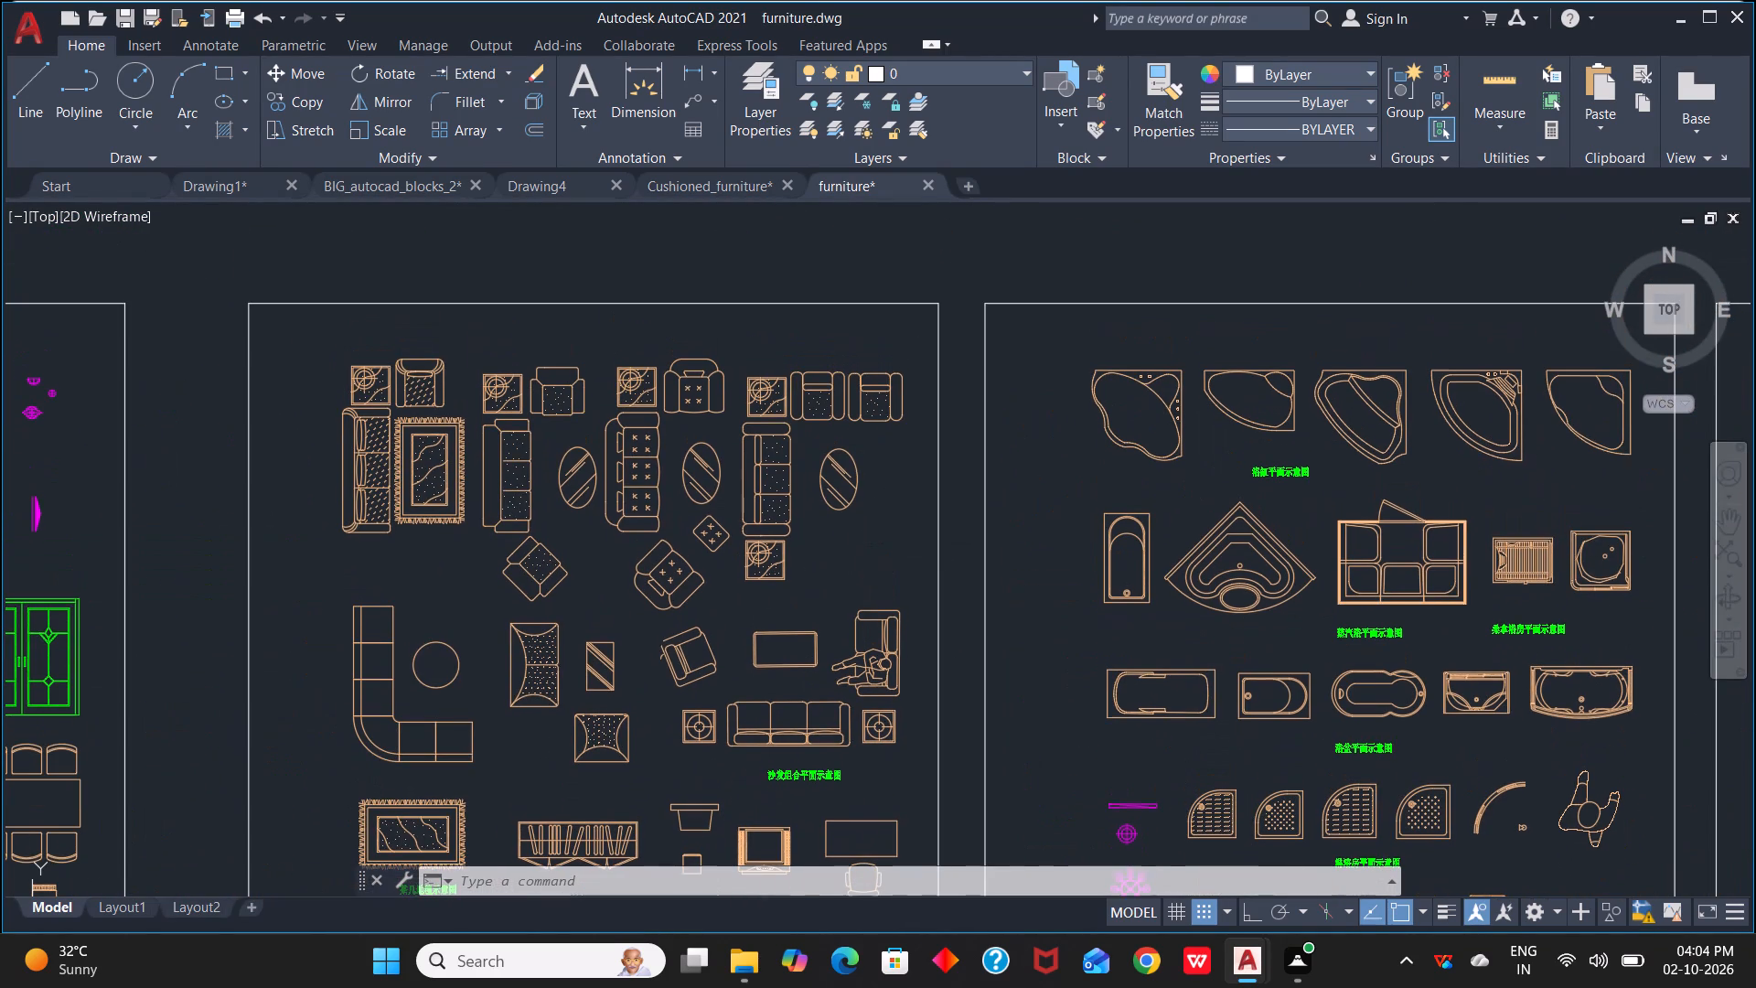
left_click(739, 348)
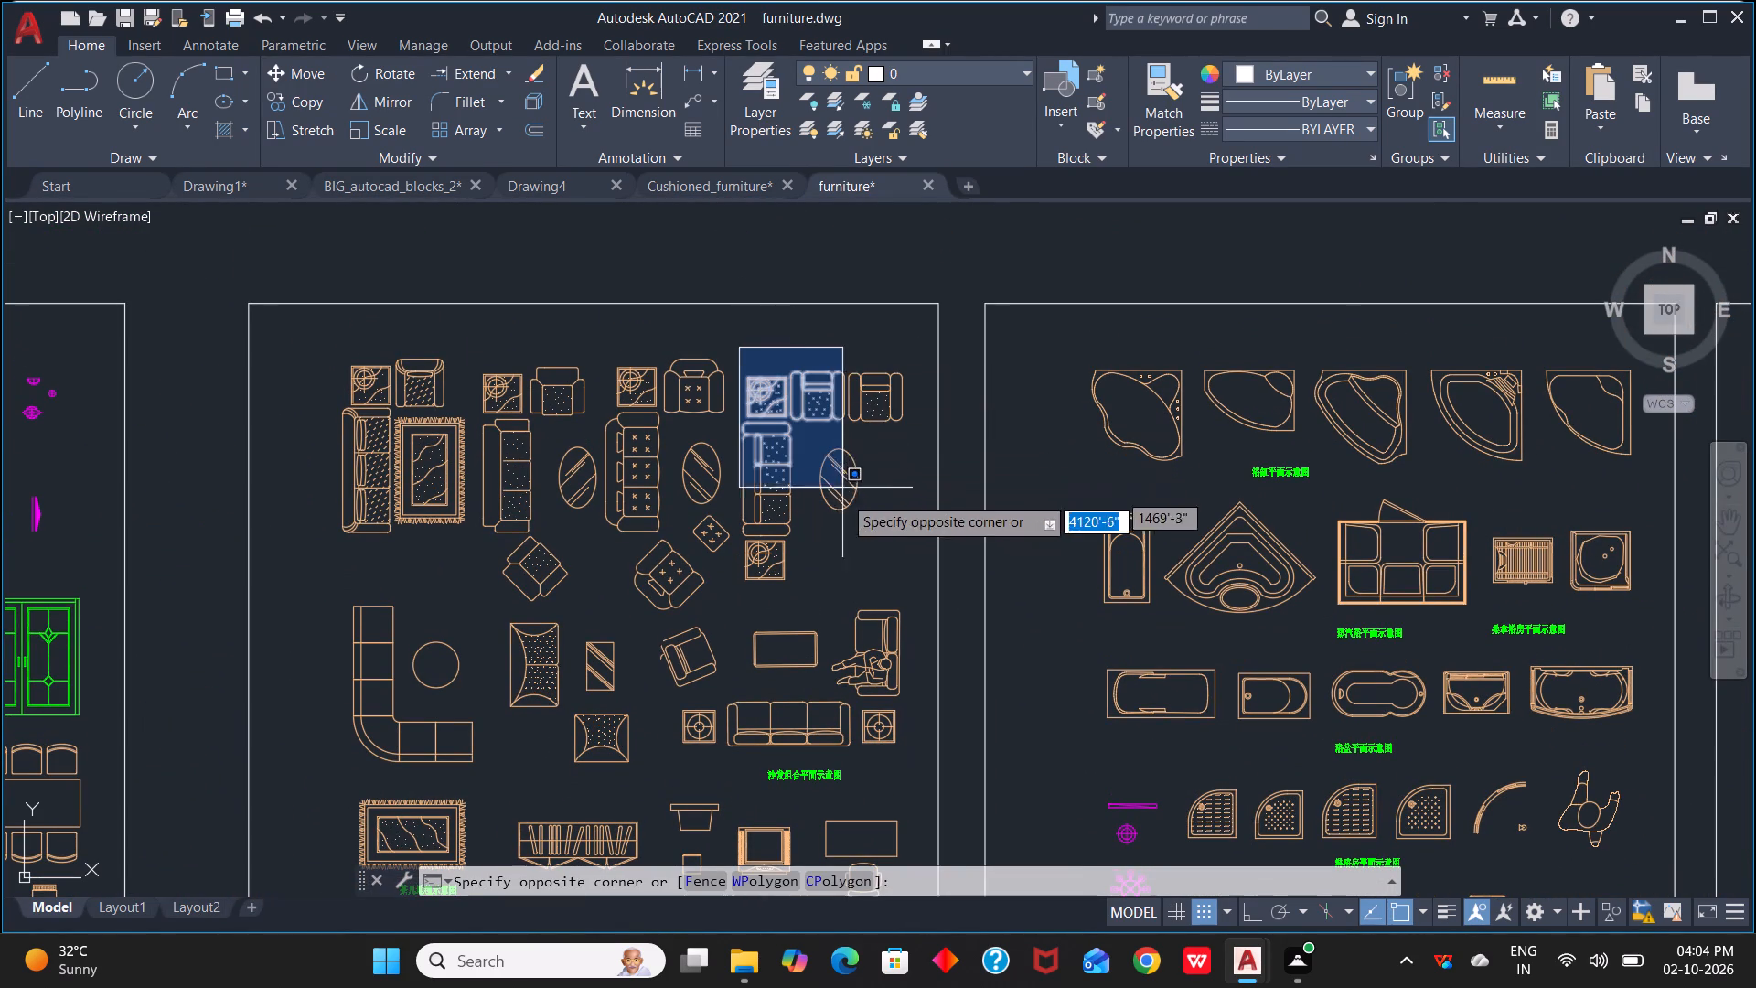
left_click(907, 588)
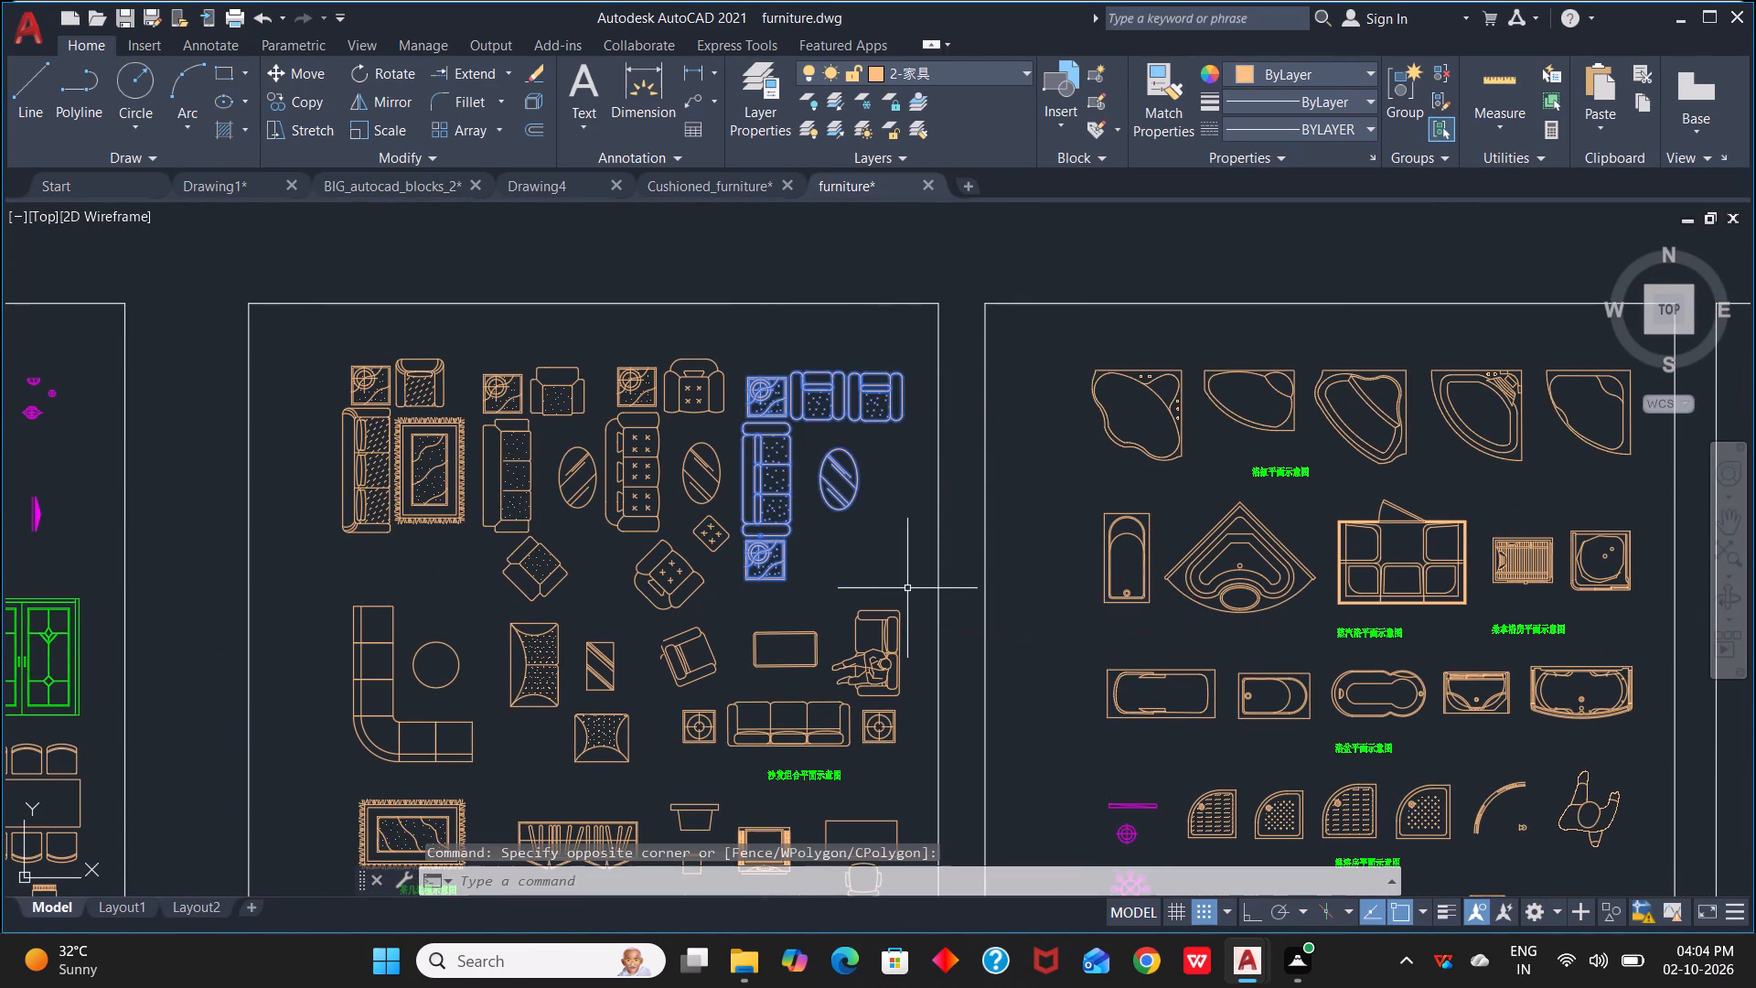
key("ctrl+c")
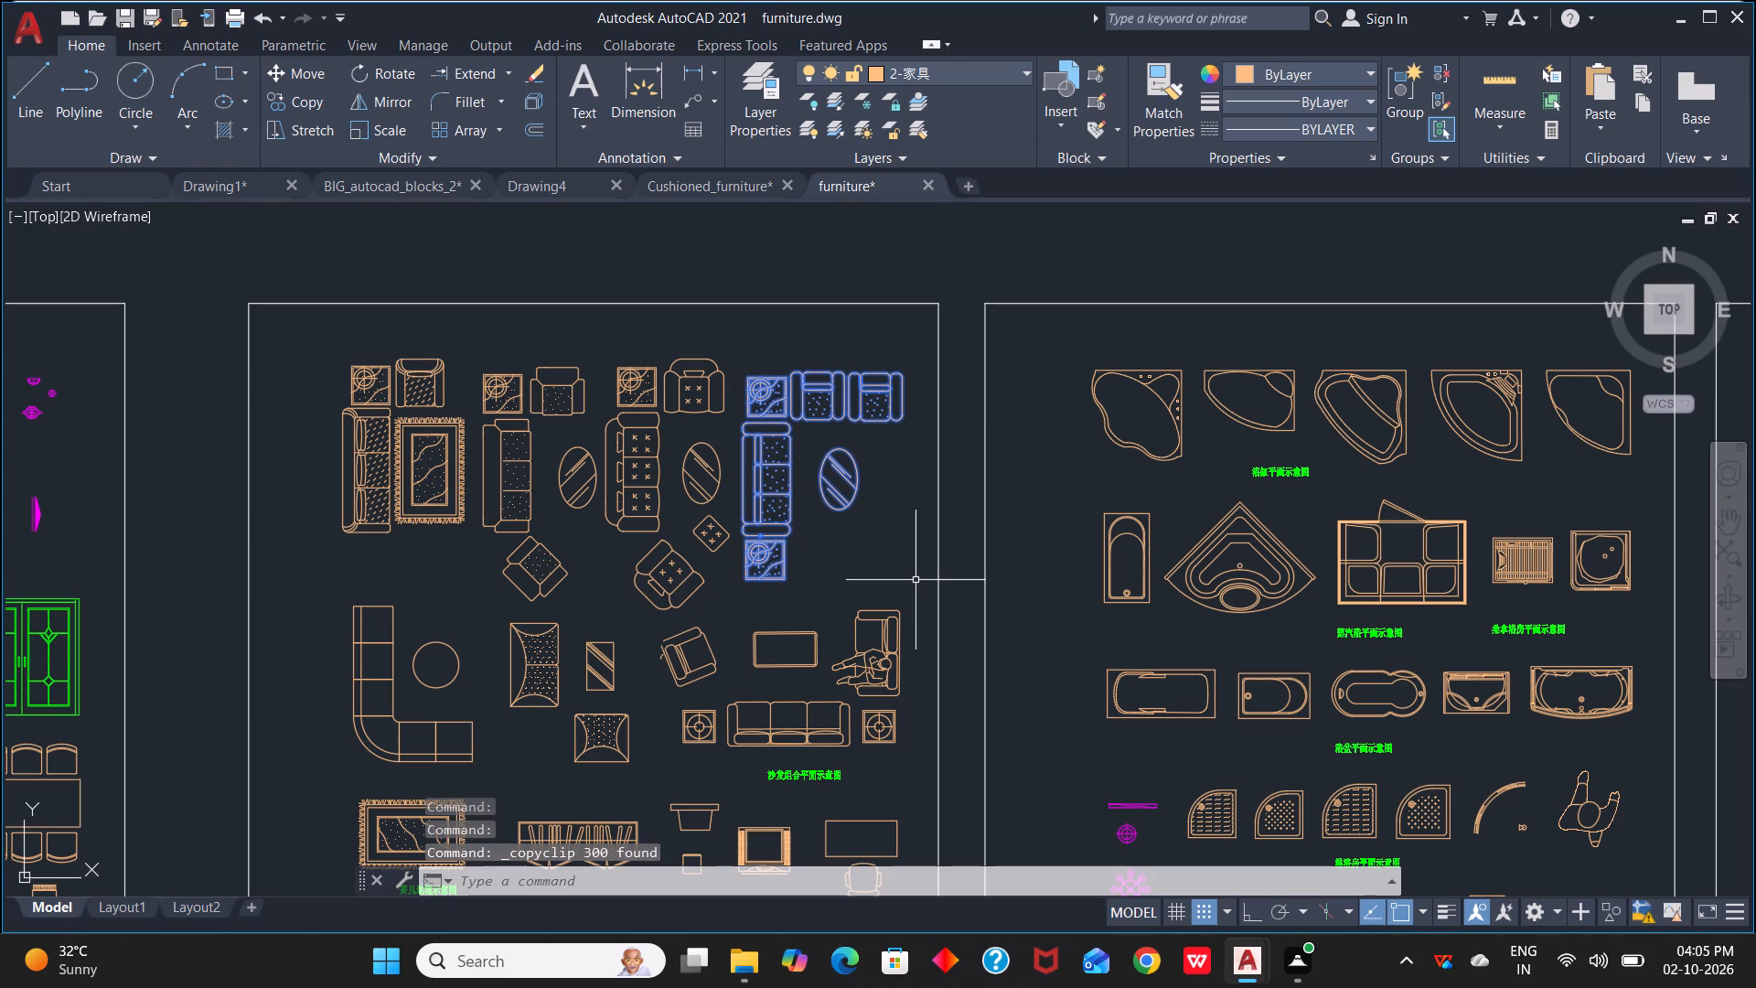
left_click(915, 580)
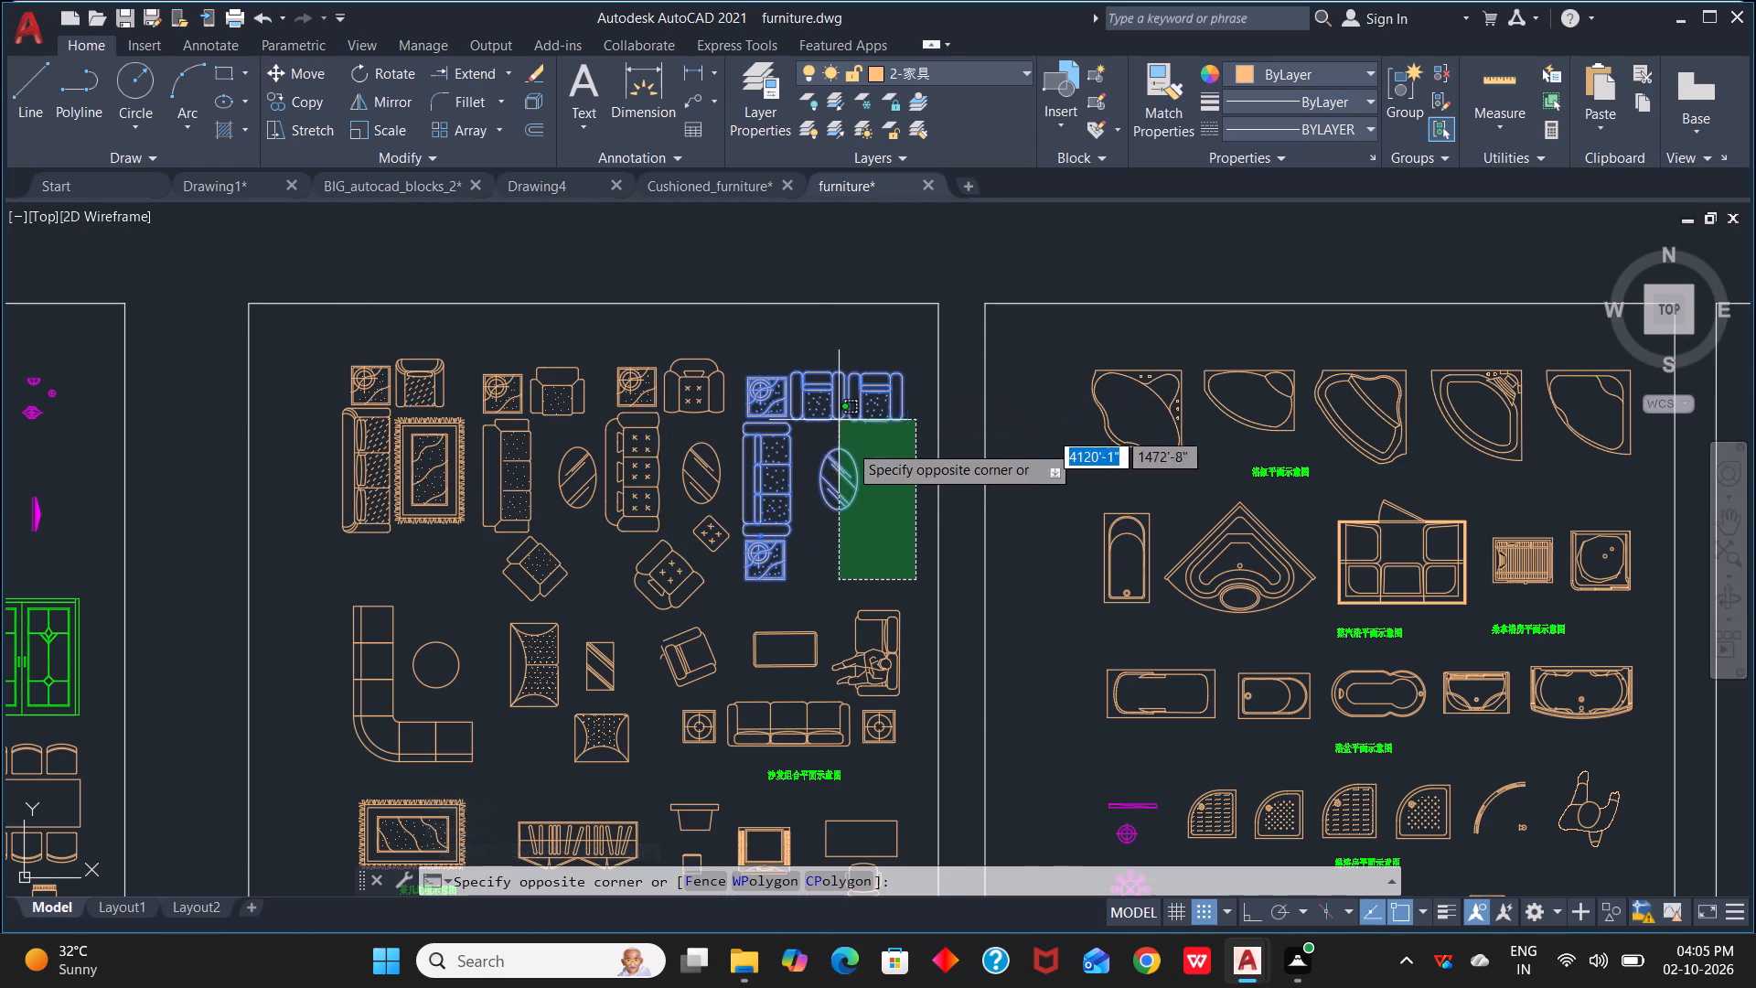
left_click(866, 508)
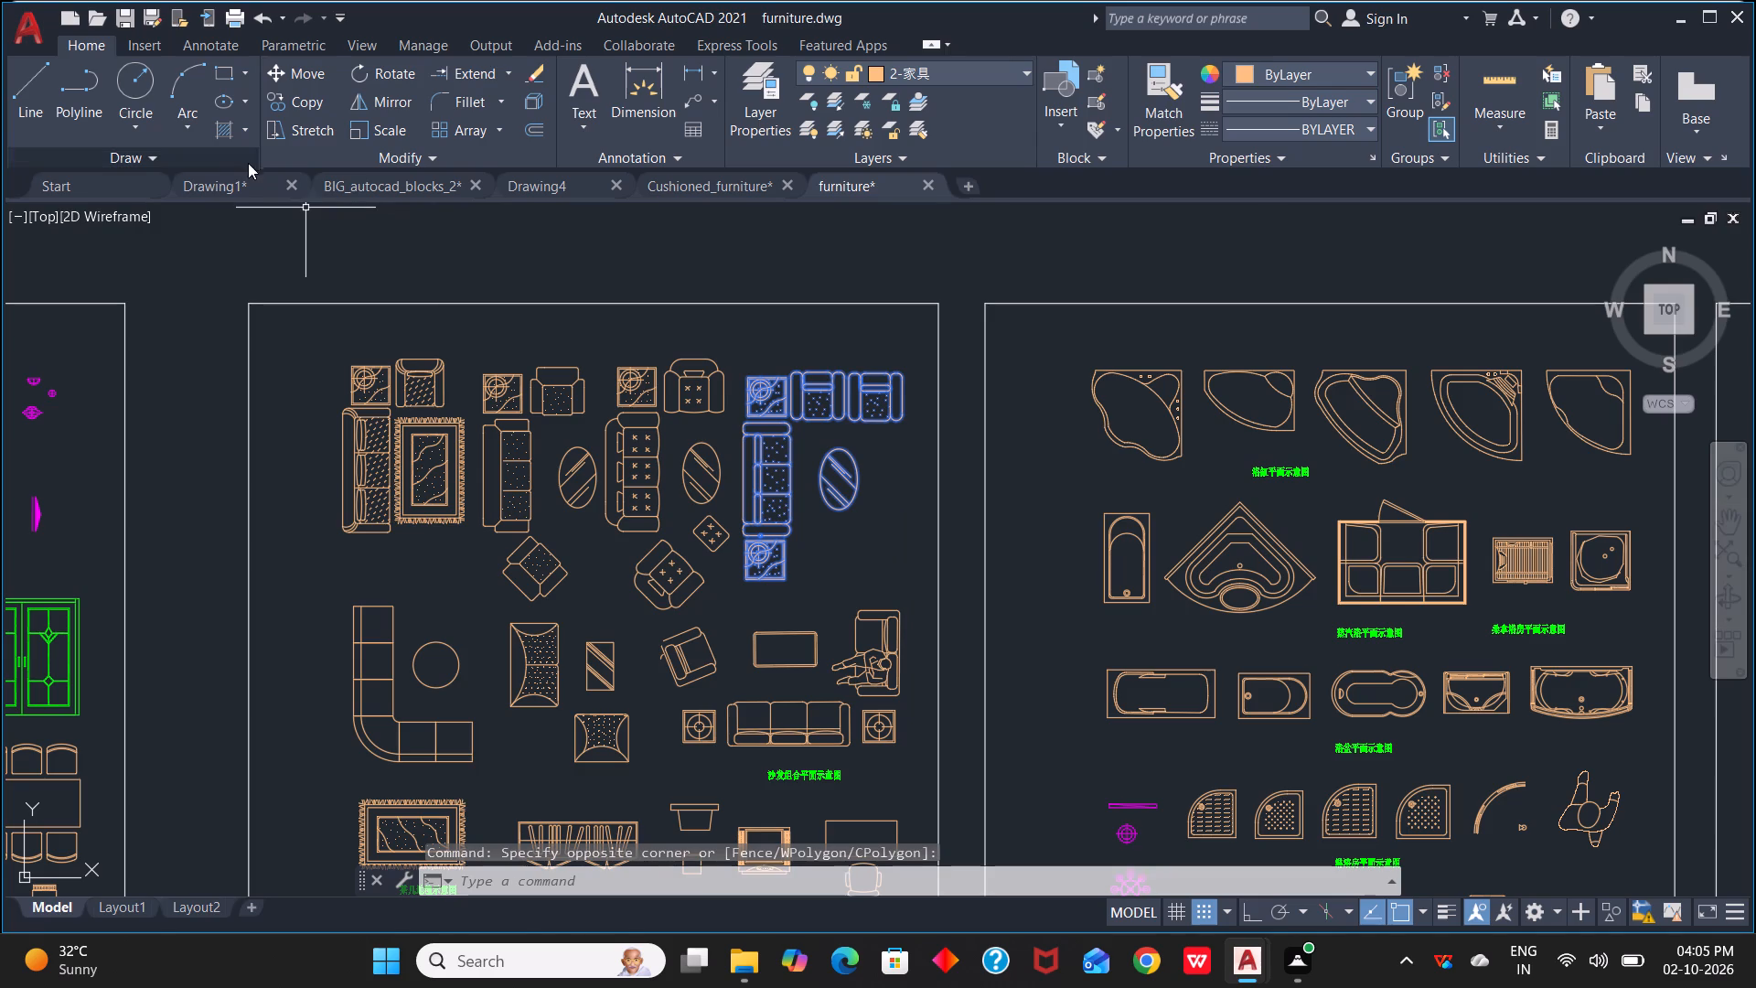
Paste the copied sofa set into Drawing1 in the empty space between the loose toilet and the floor plan.
left_click(237, 188)
left_click(425, 485)
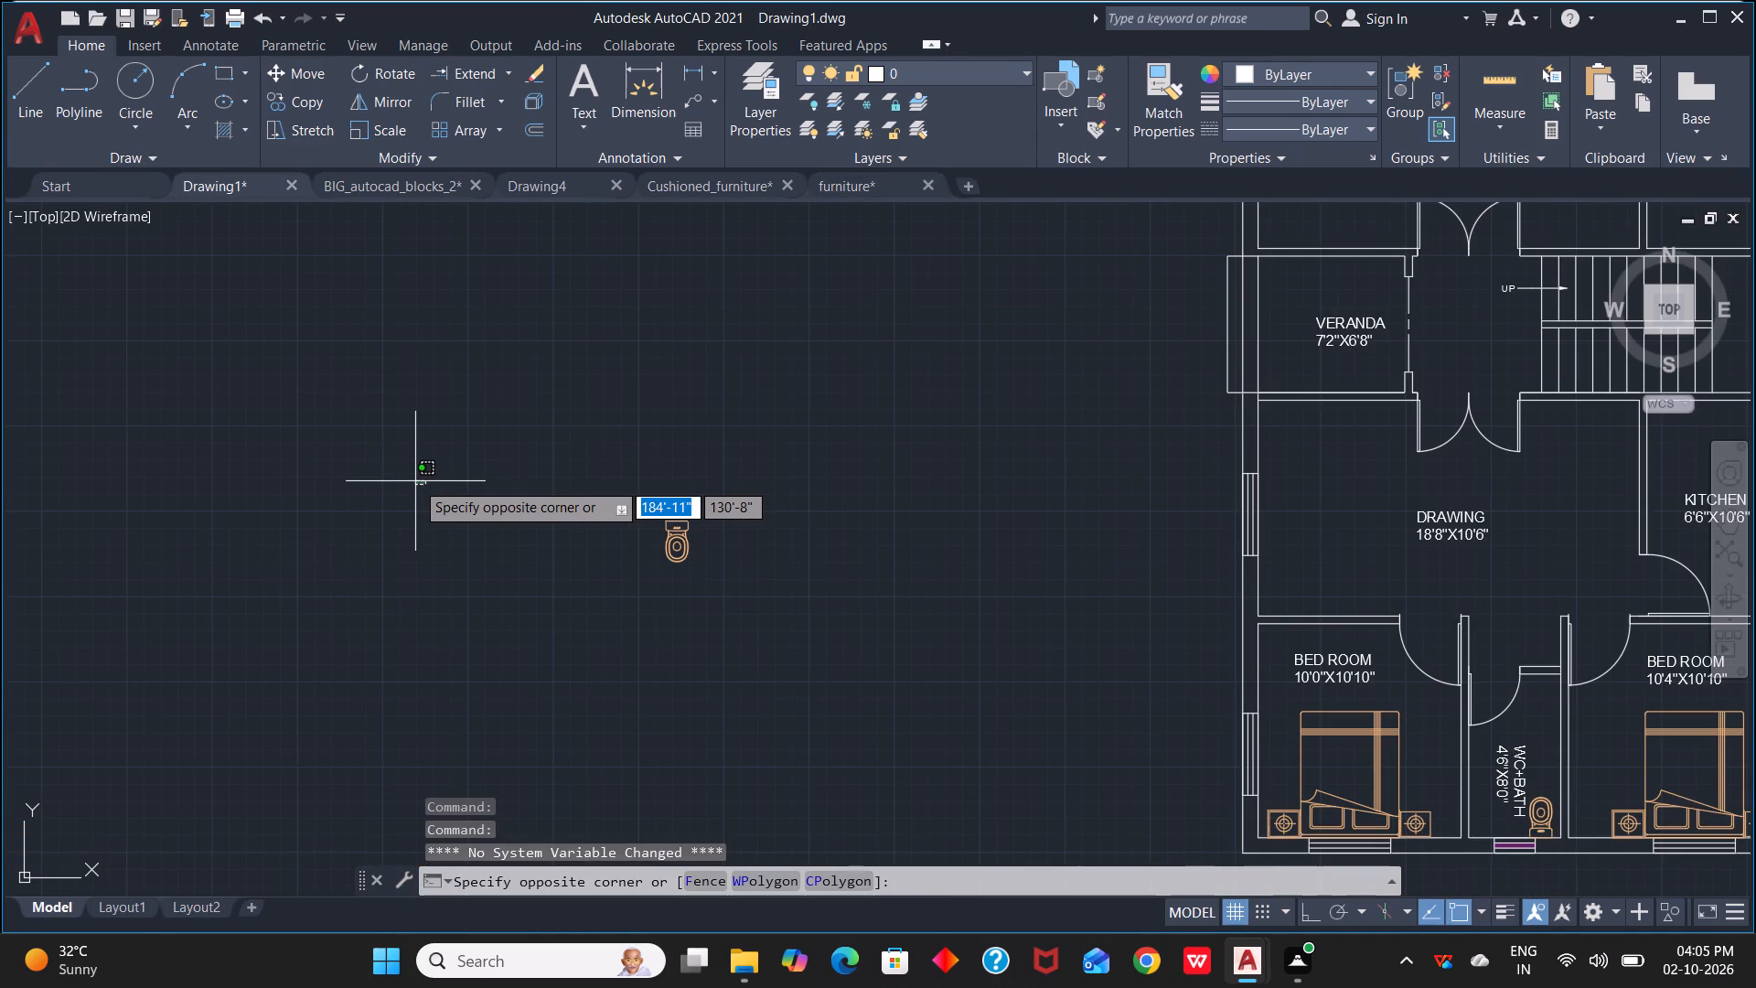
key("ctrl+v")
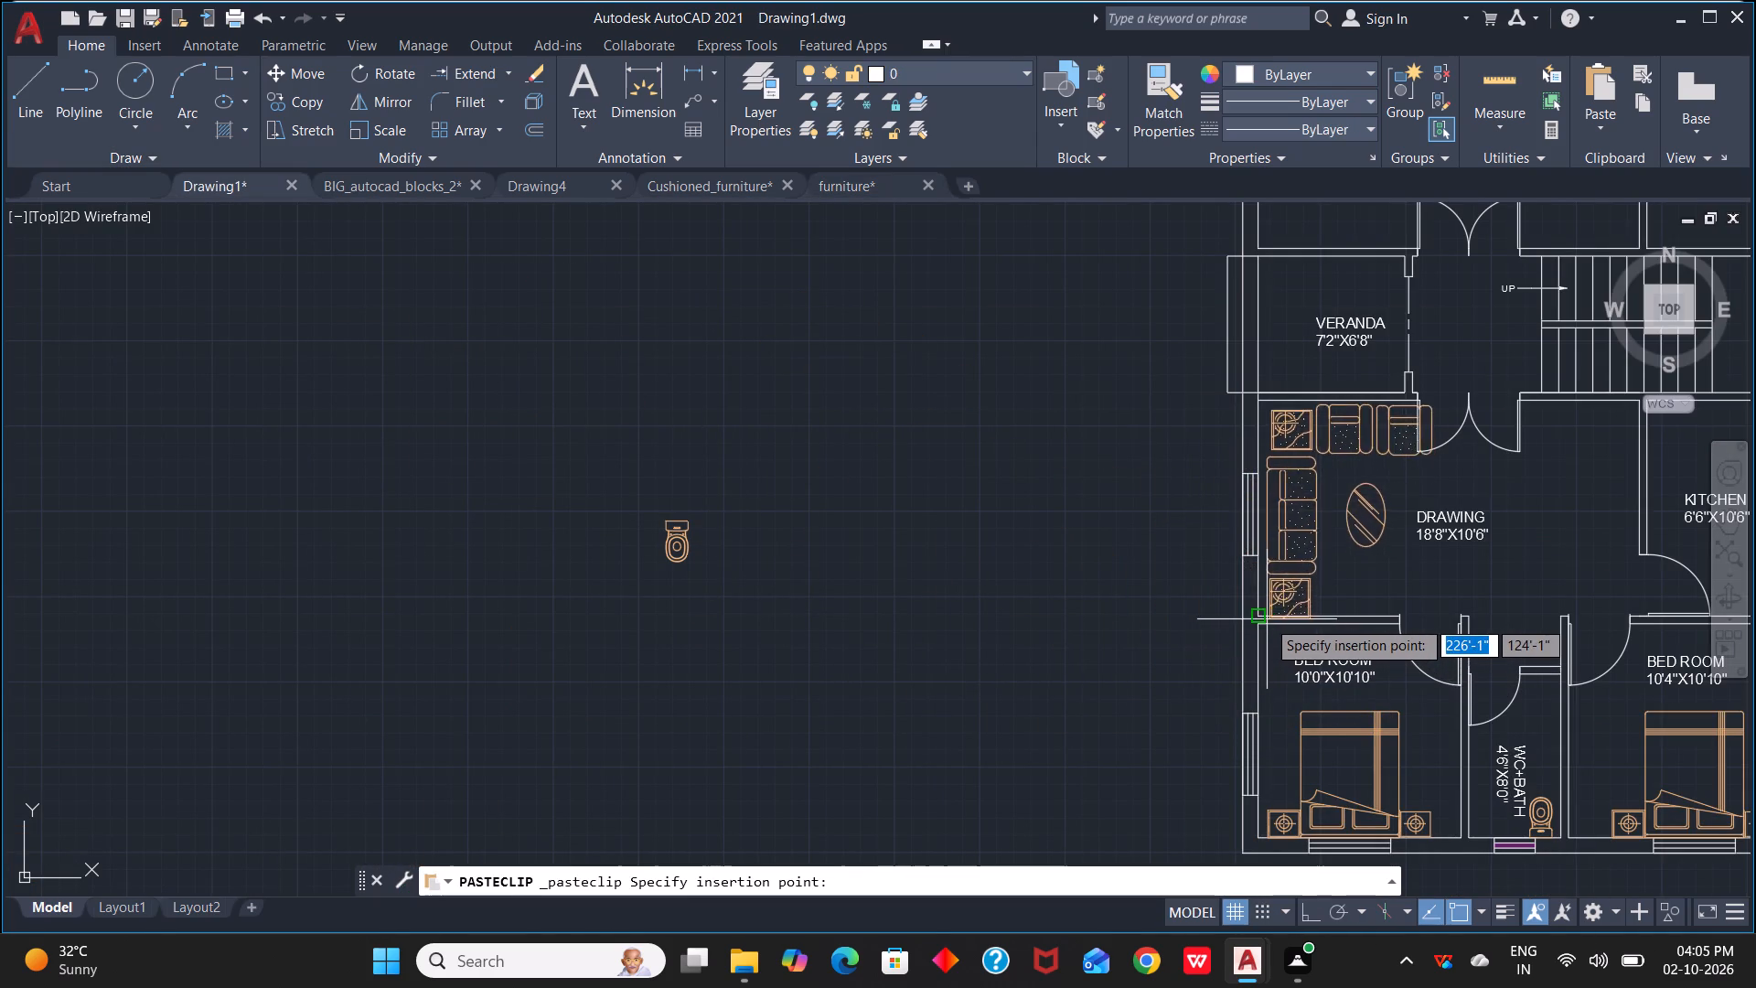
left_click(830, 593)
key("Escape")
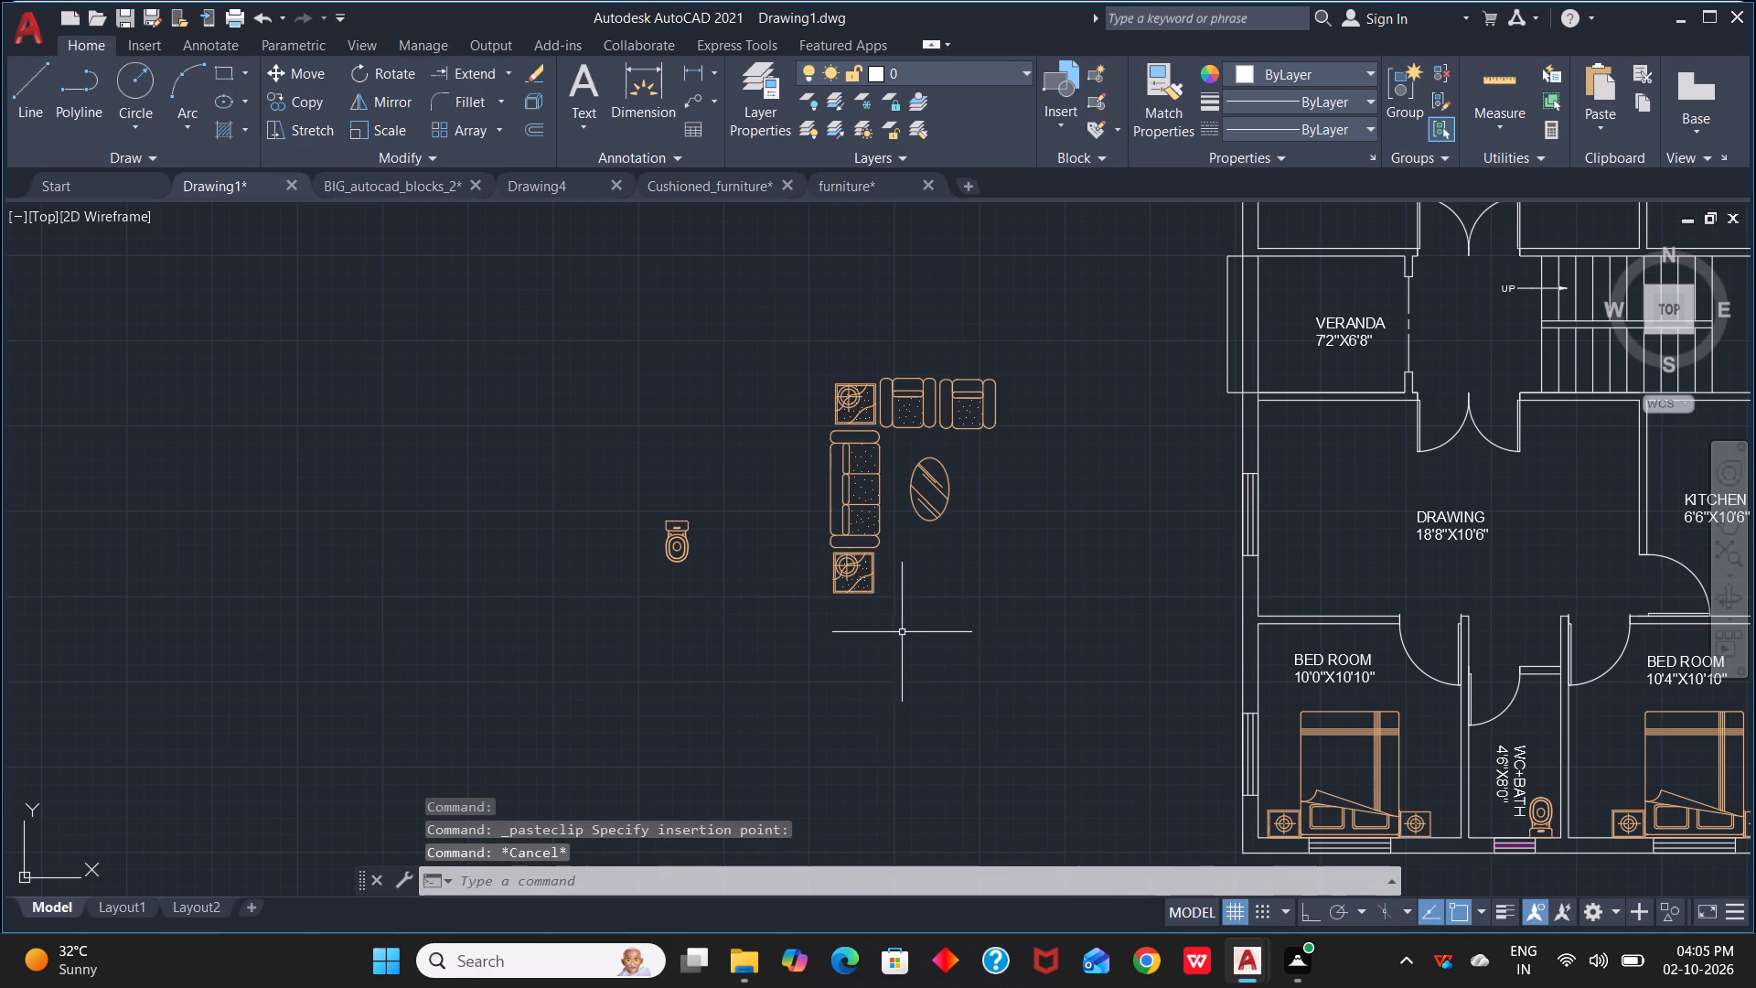
Group all parts of the pasted sofa set, including the armchairs, side tables and oval table.
scroll(903, 631, "up", 1)
scroll(903, 631, "down", 1)
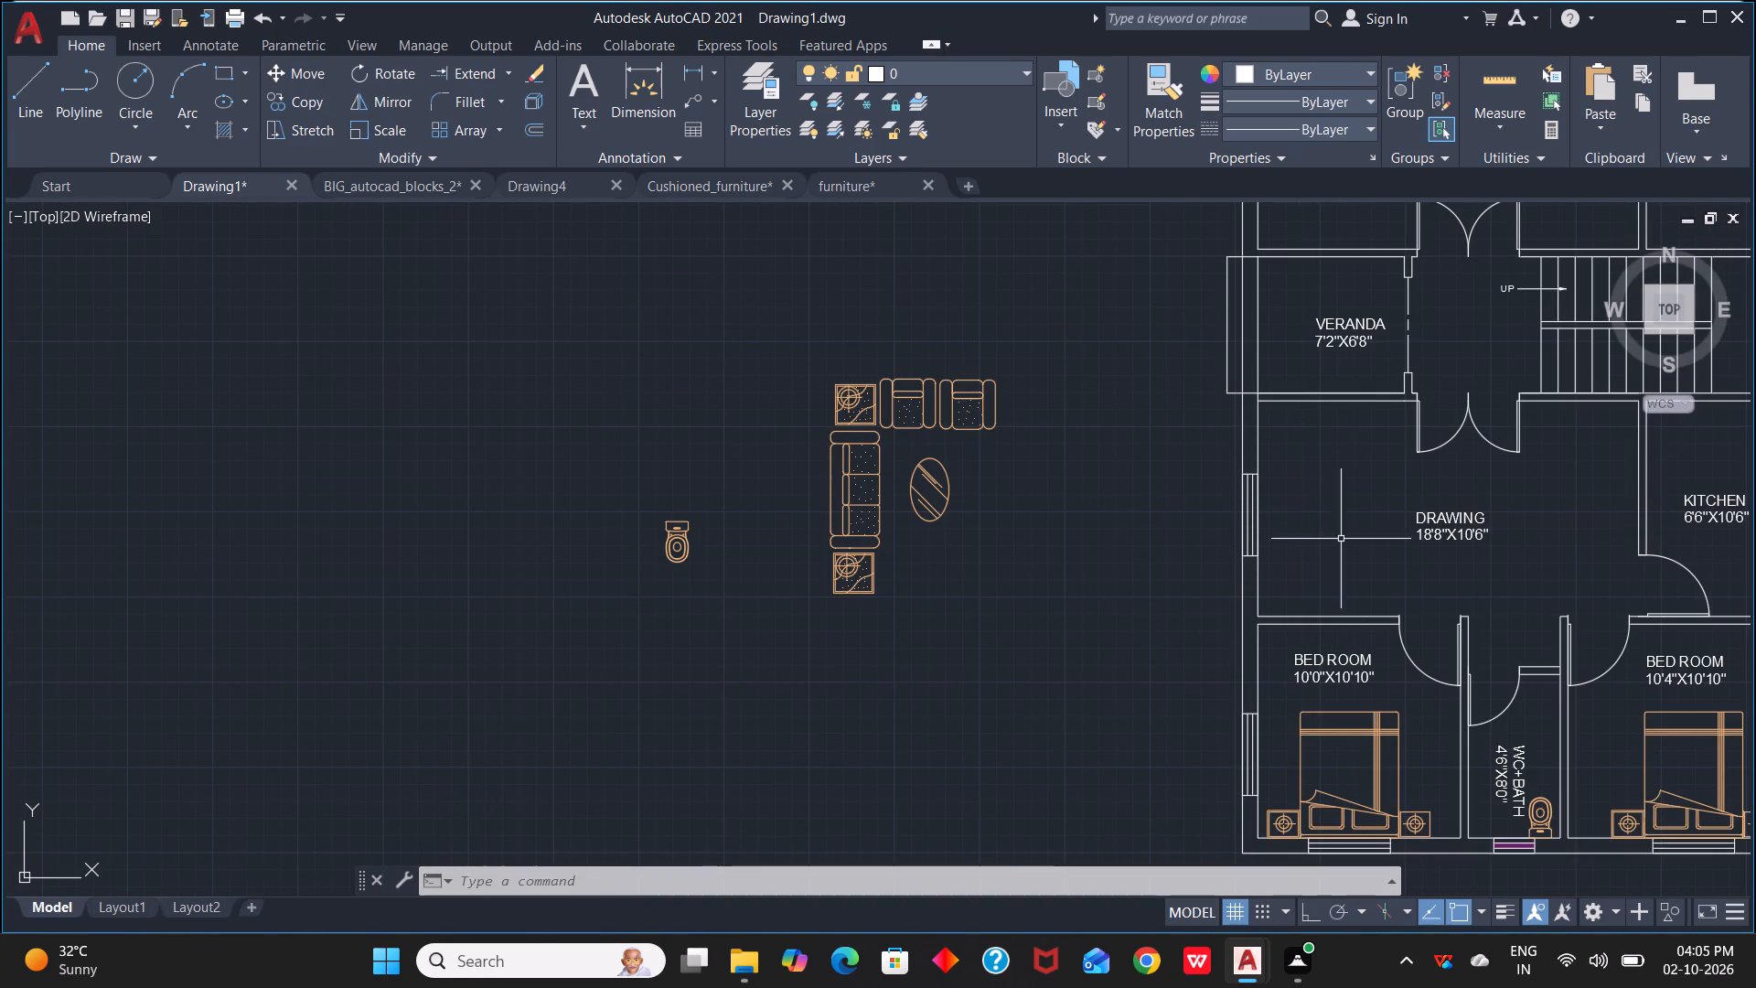
left_click(766, 353)
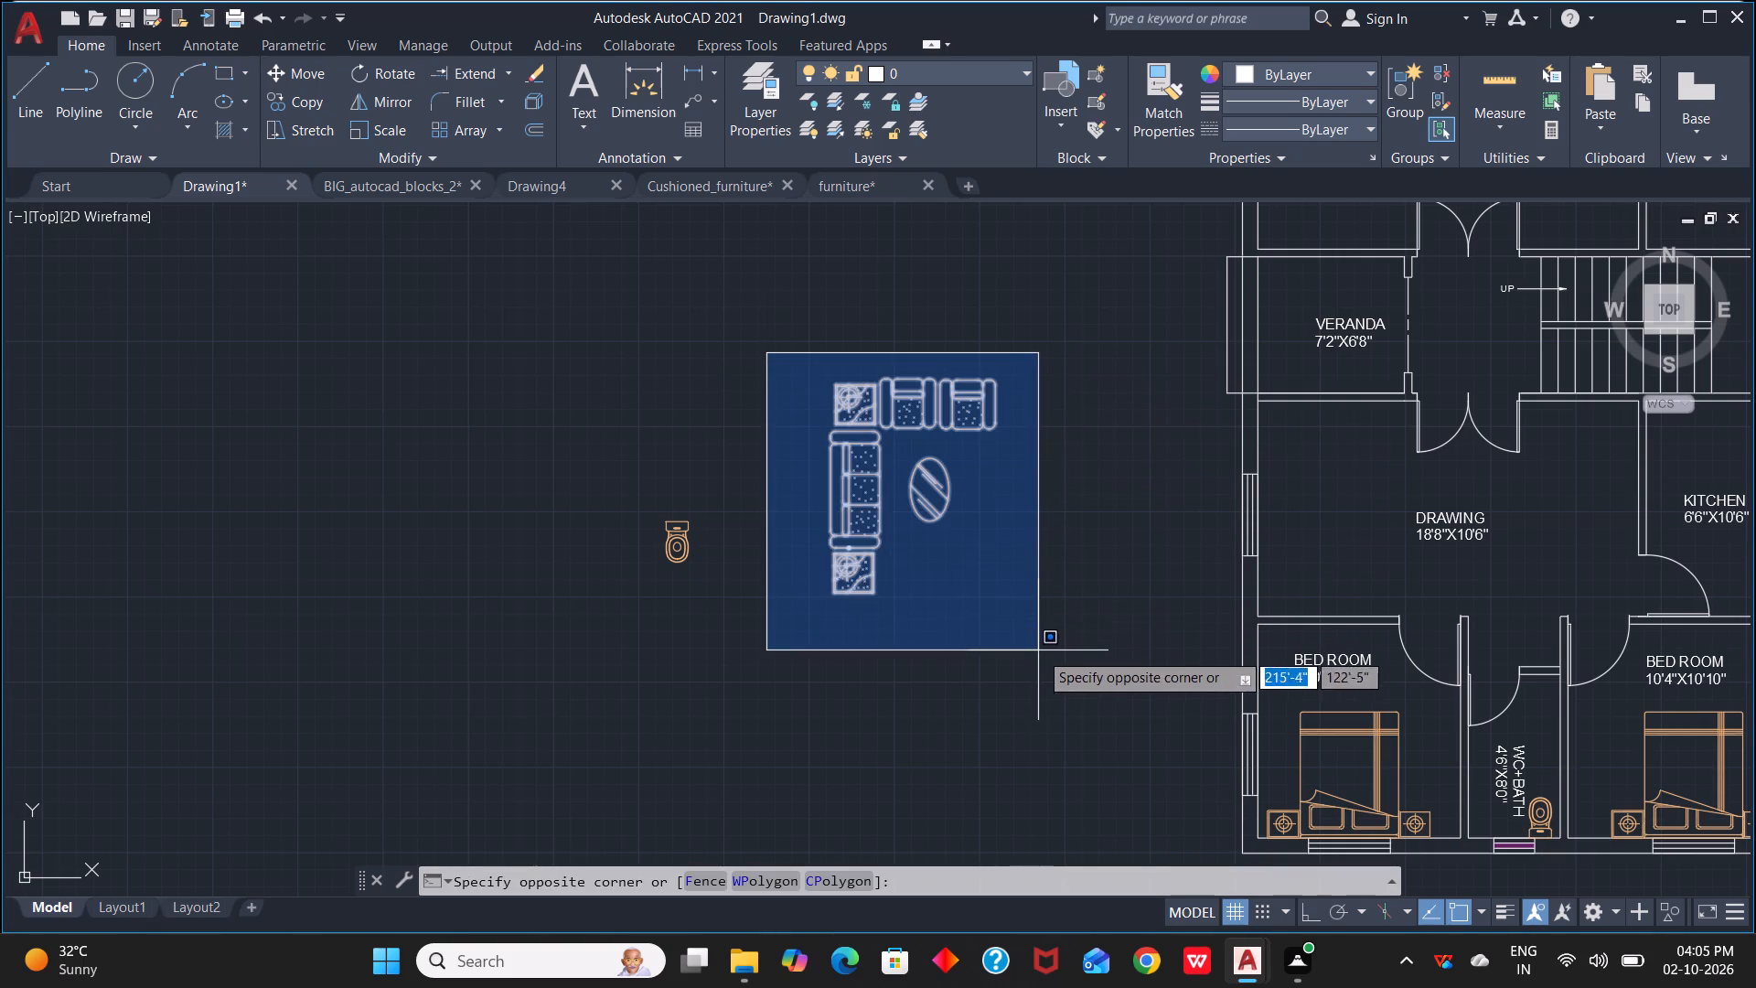
left_click(1039, 652)
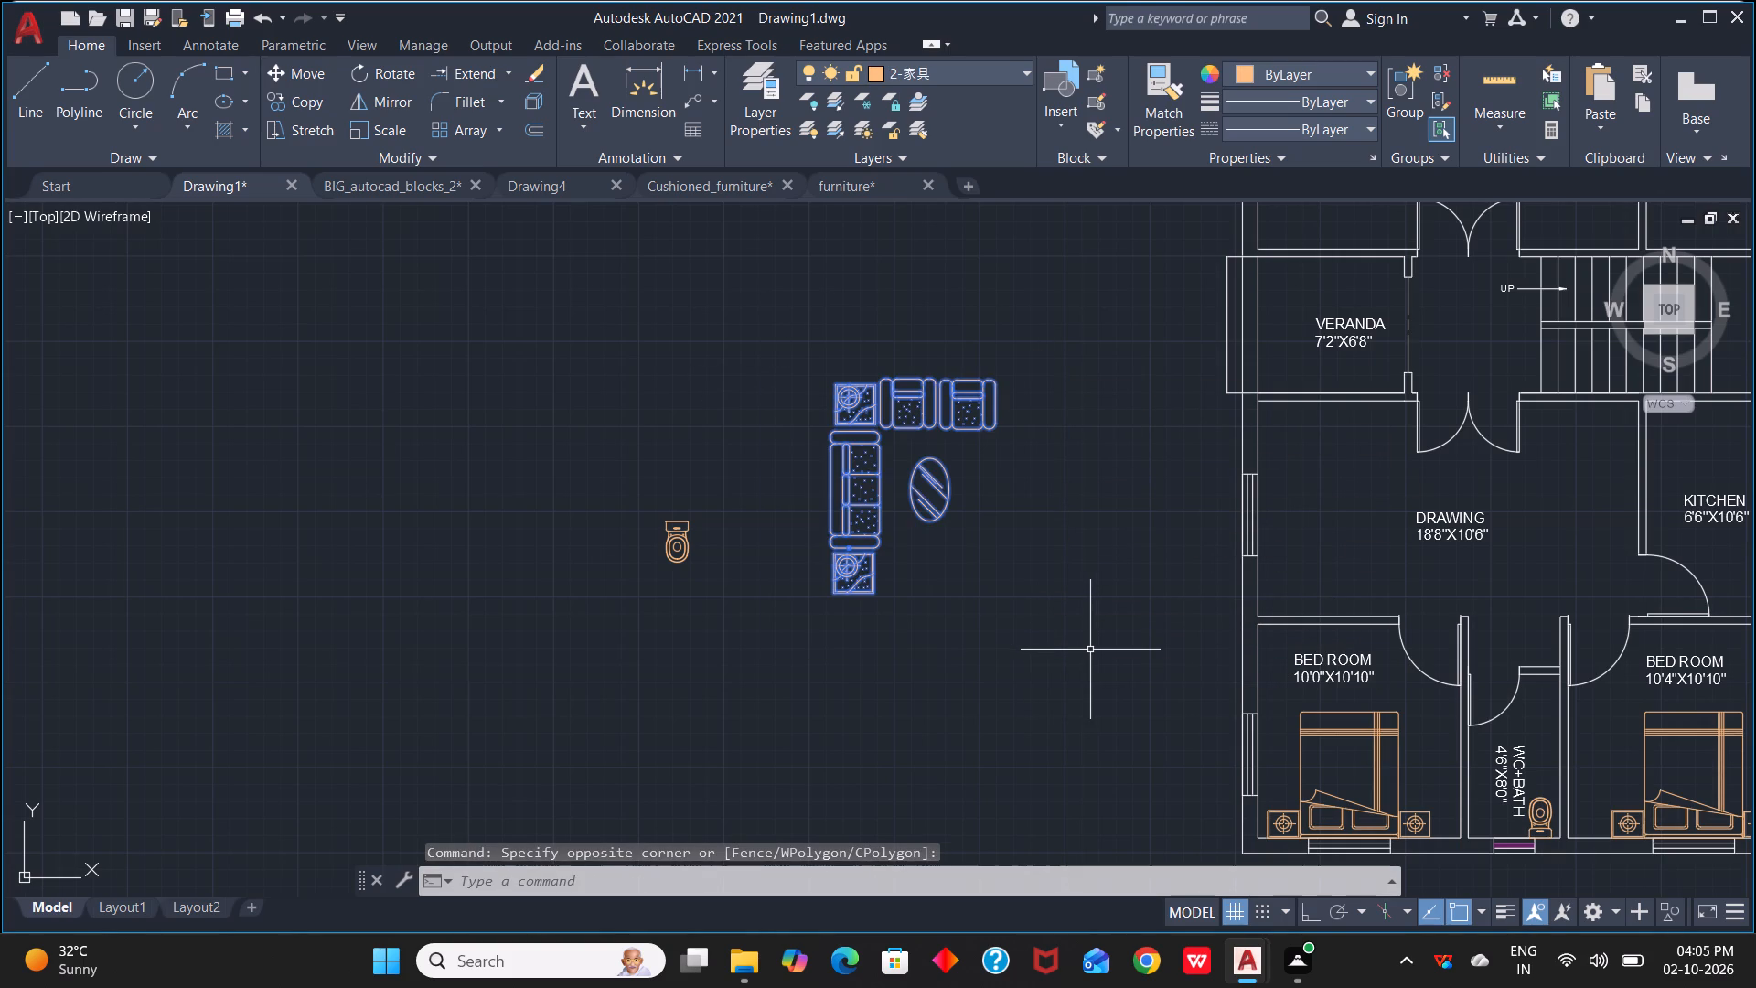
key("g")
key("space")
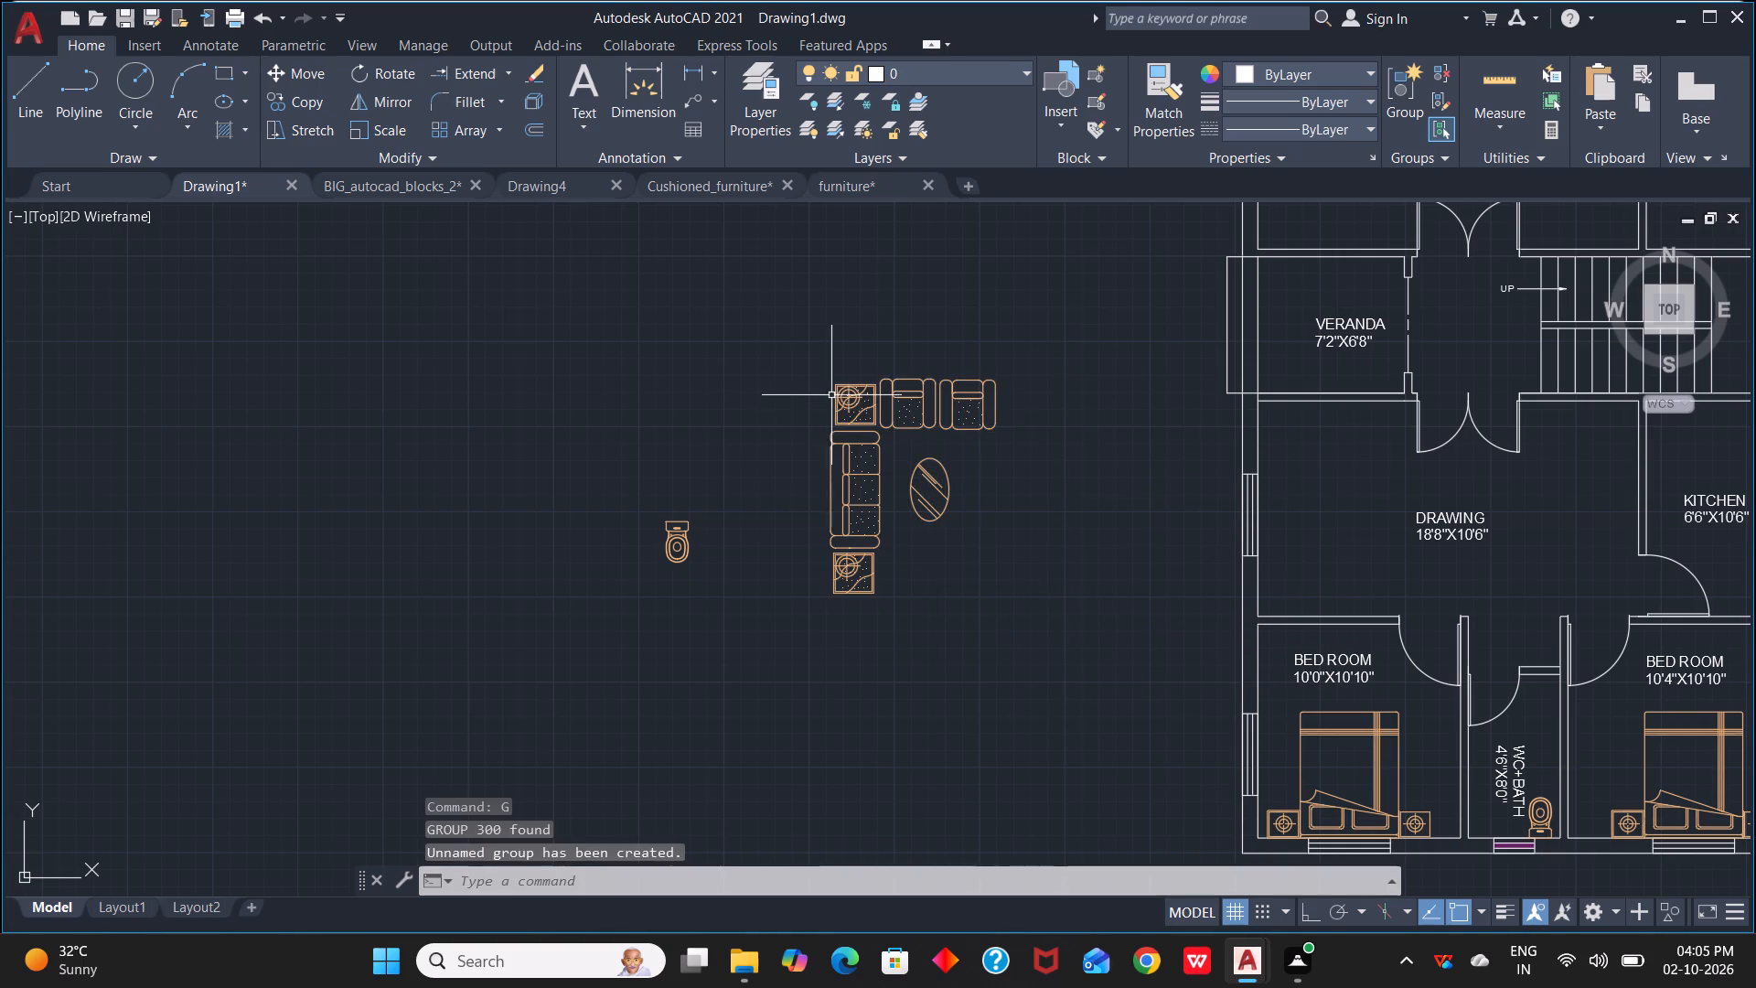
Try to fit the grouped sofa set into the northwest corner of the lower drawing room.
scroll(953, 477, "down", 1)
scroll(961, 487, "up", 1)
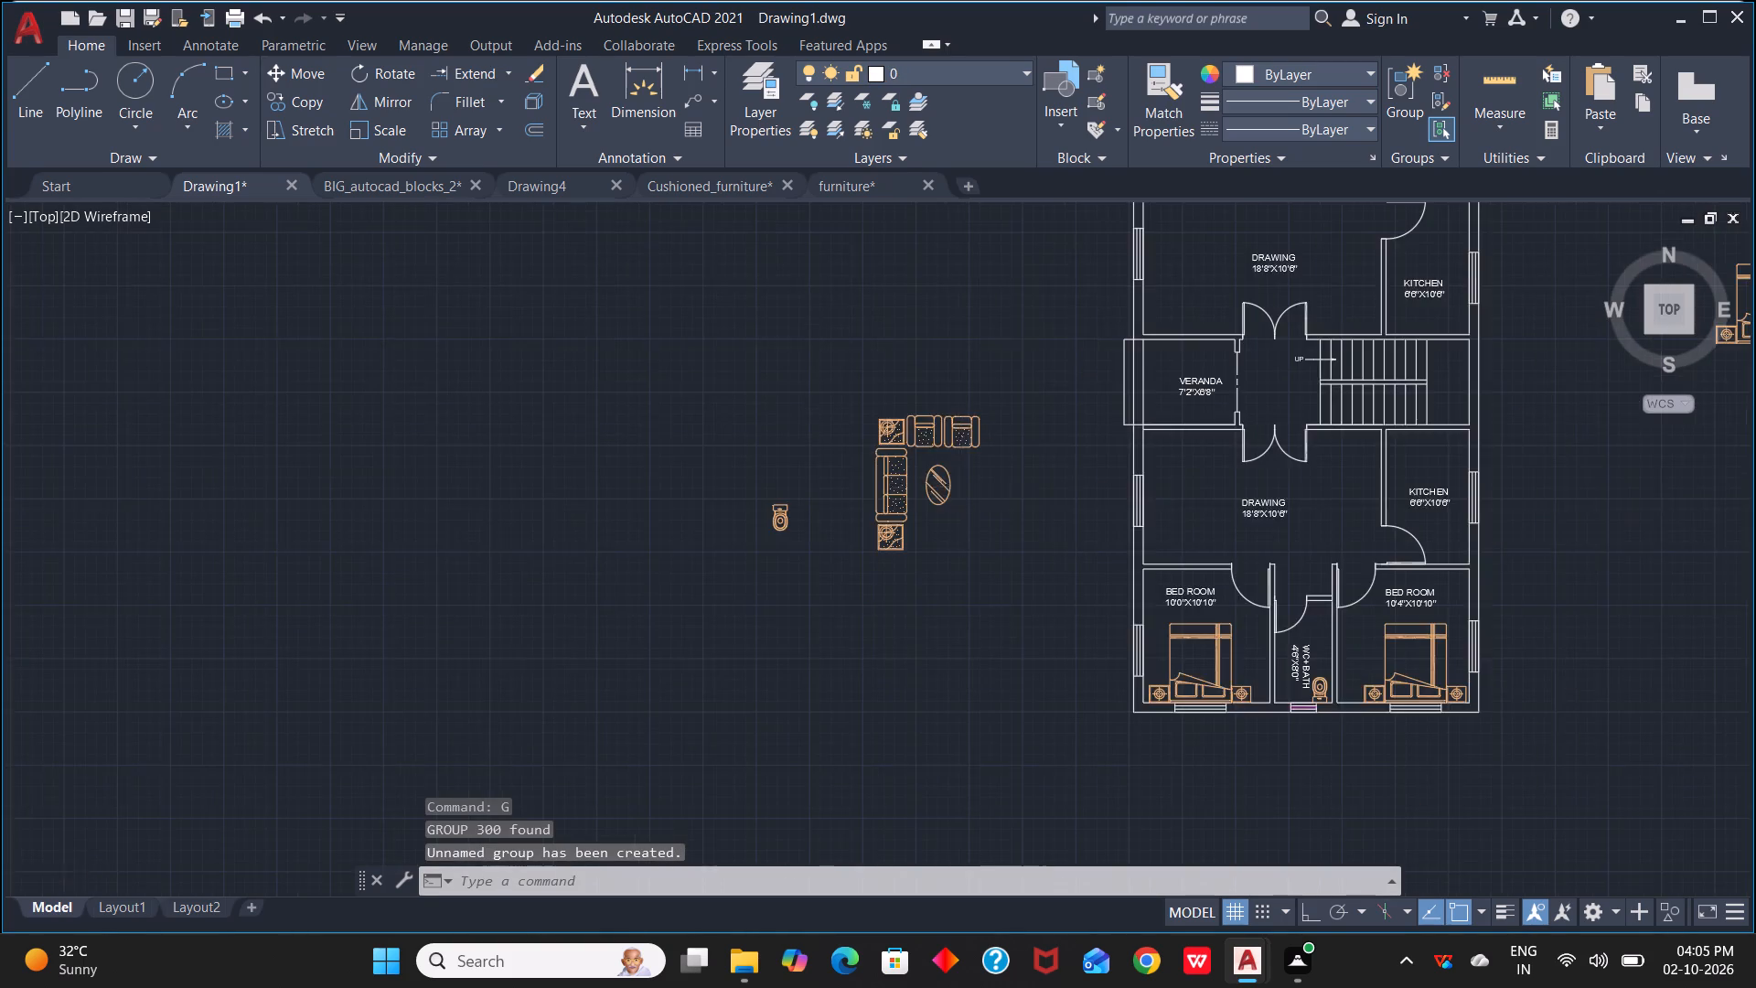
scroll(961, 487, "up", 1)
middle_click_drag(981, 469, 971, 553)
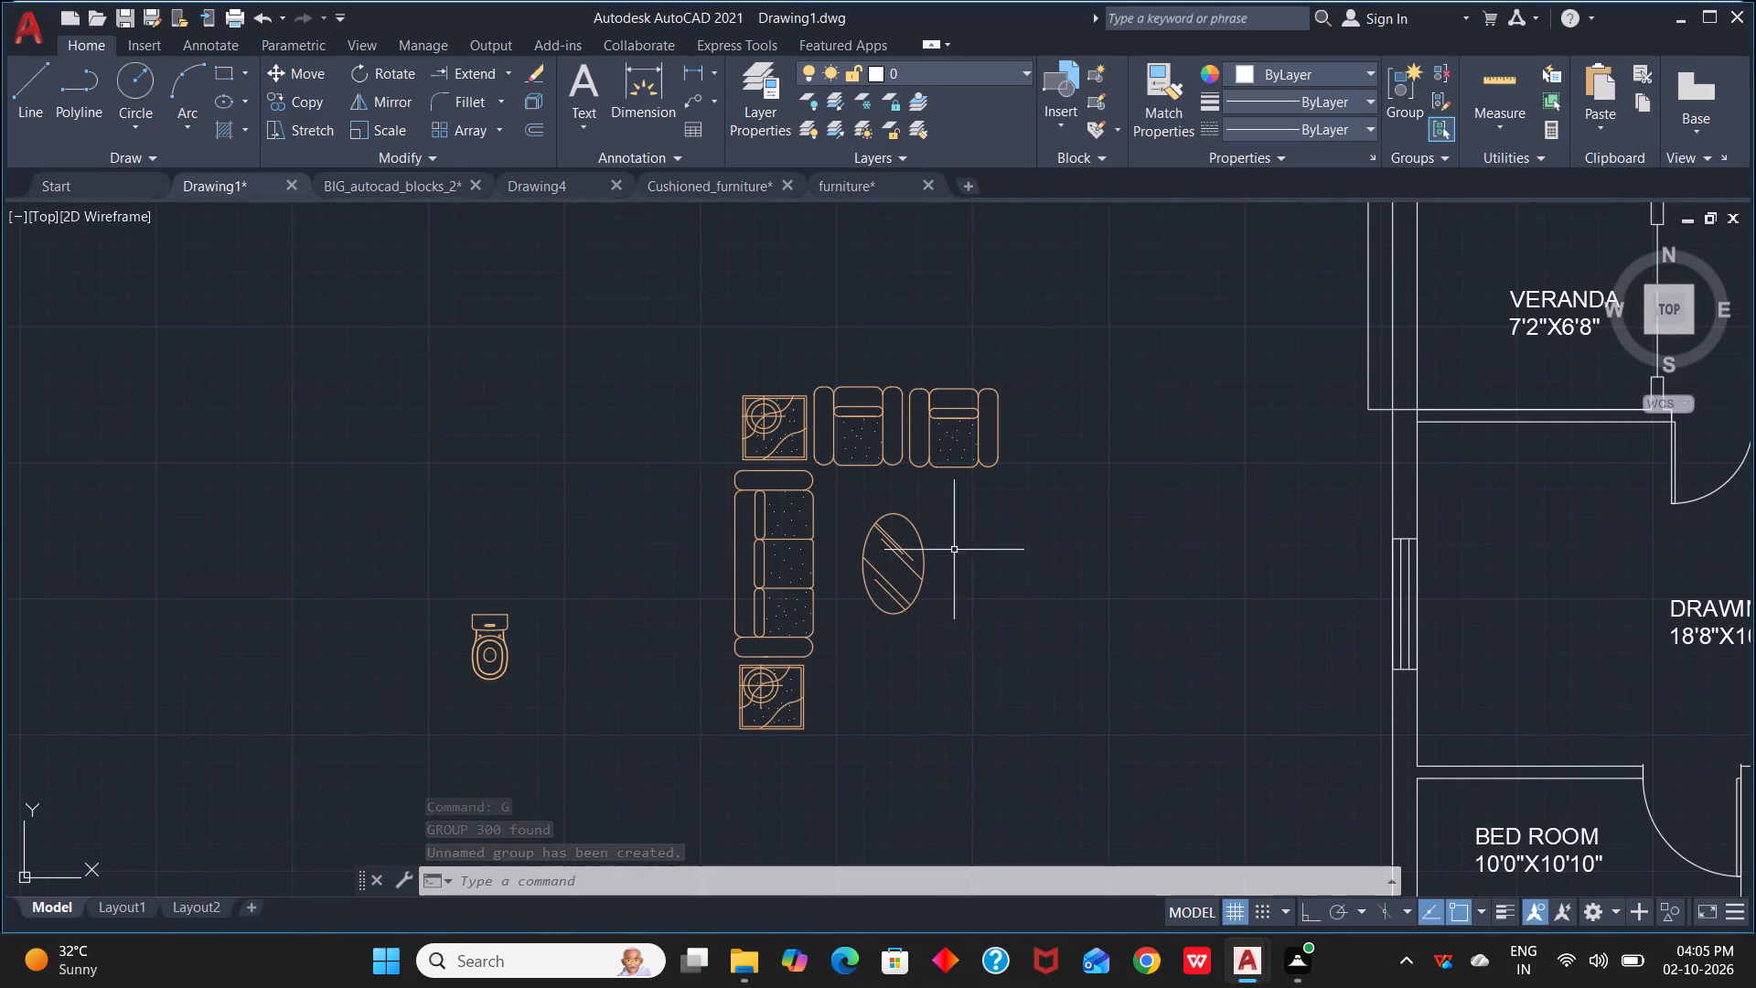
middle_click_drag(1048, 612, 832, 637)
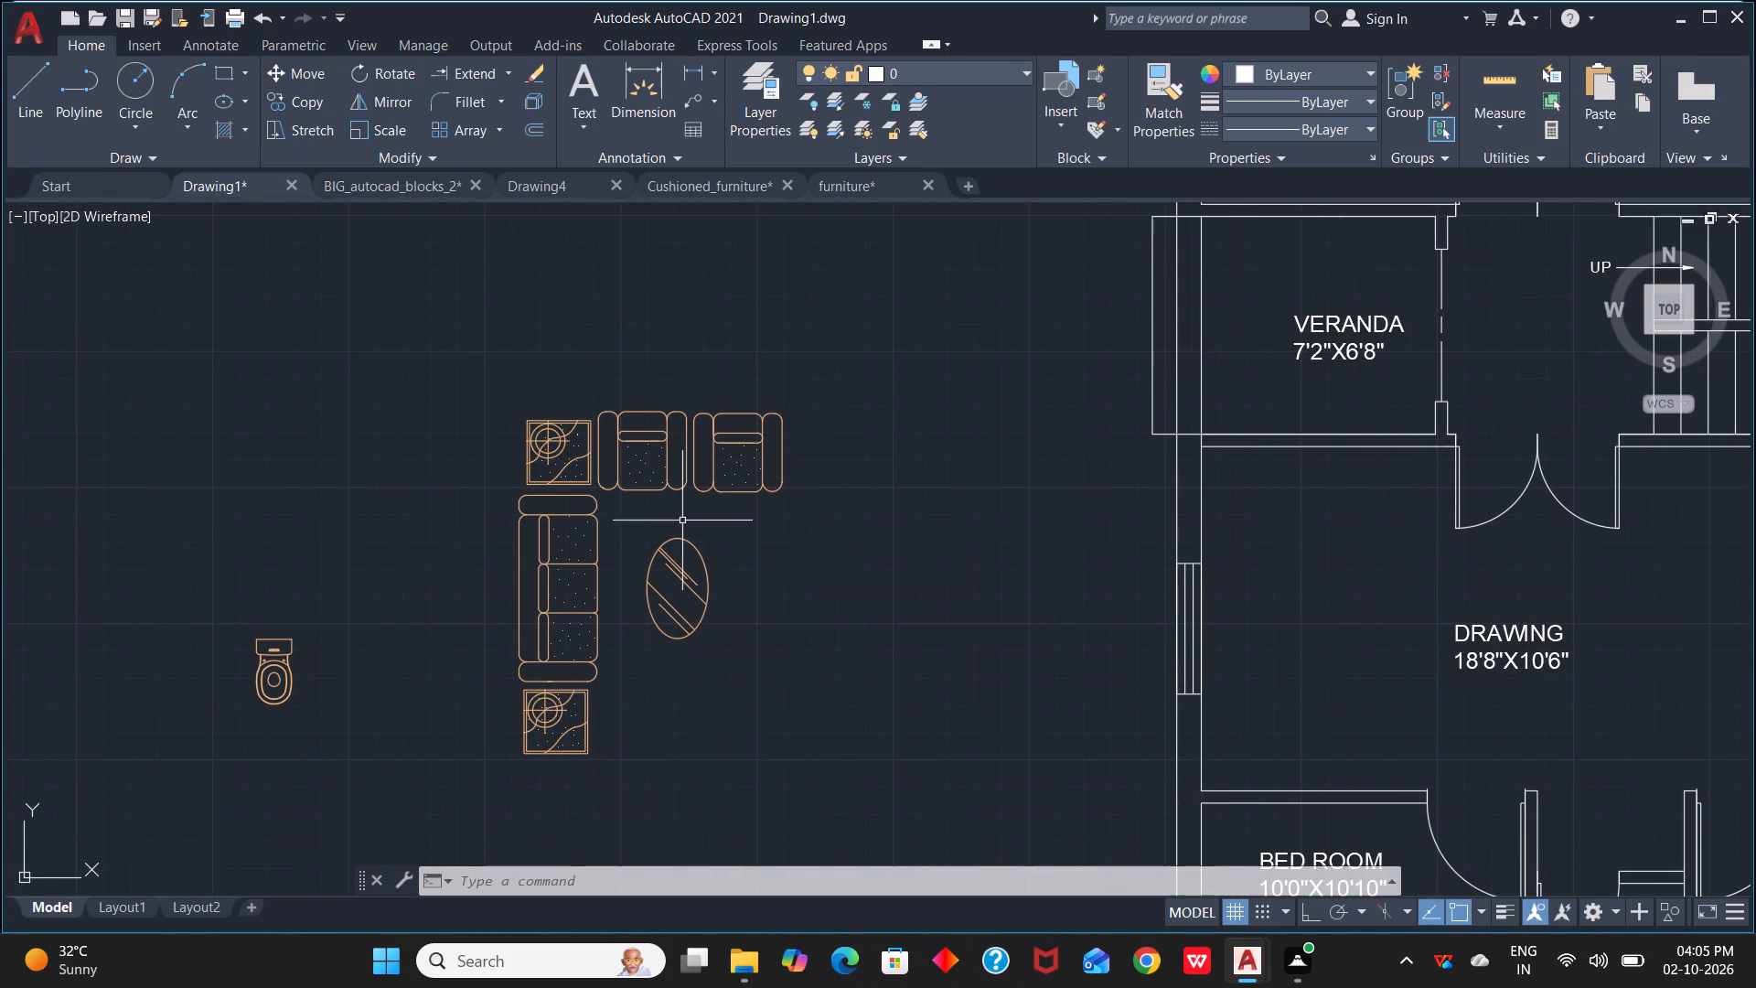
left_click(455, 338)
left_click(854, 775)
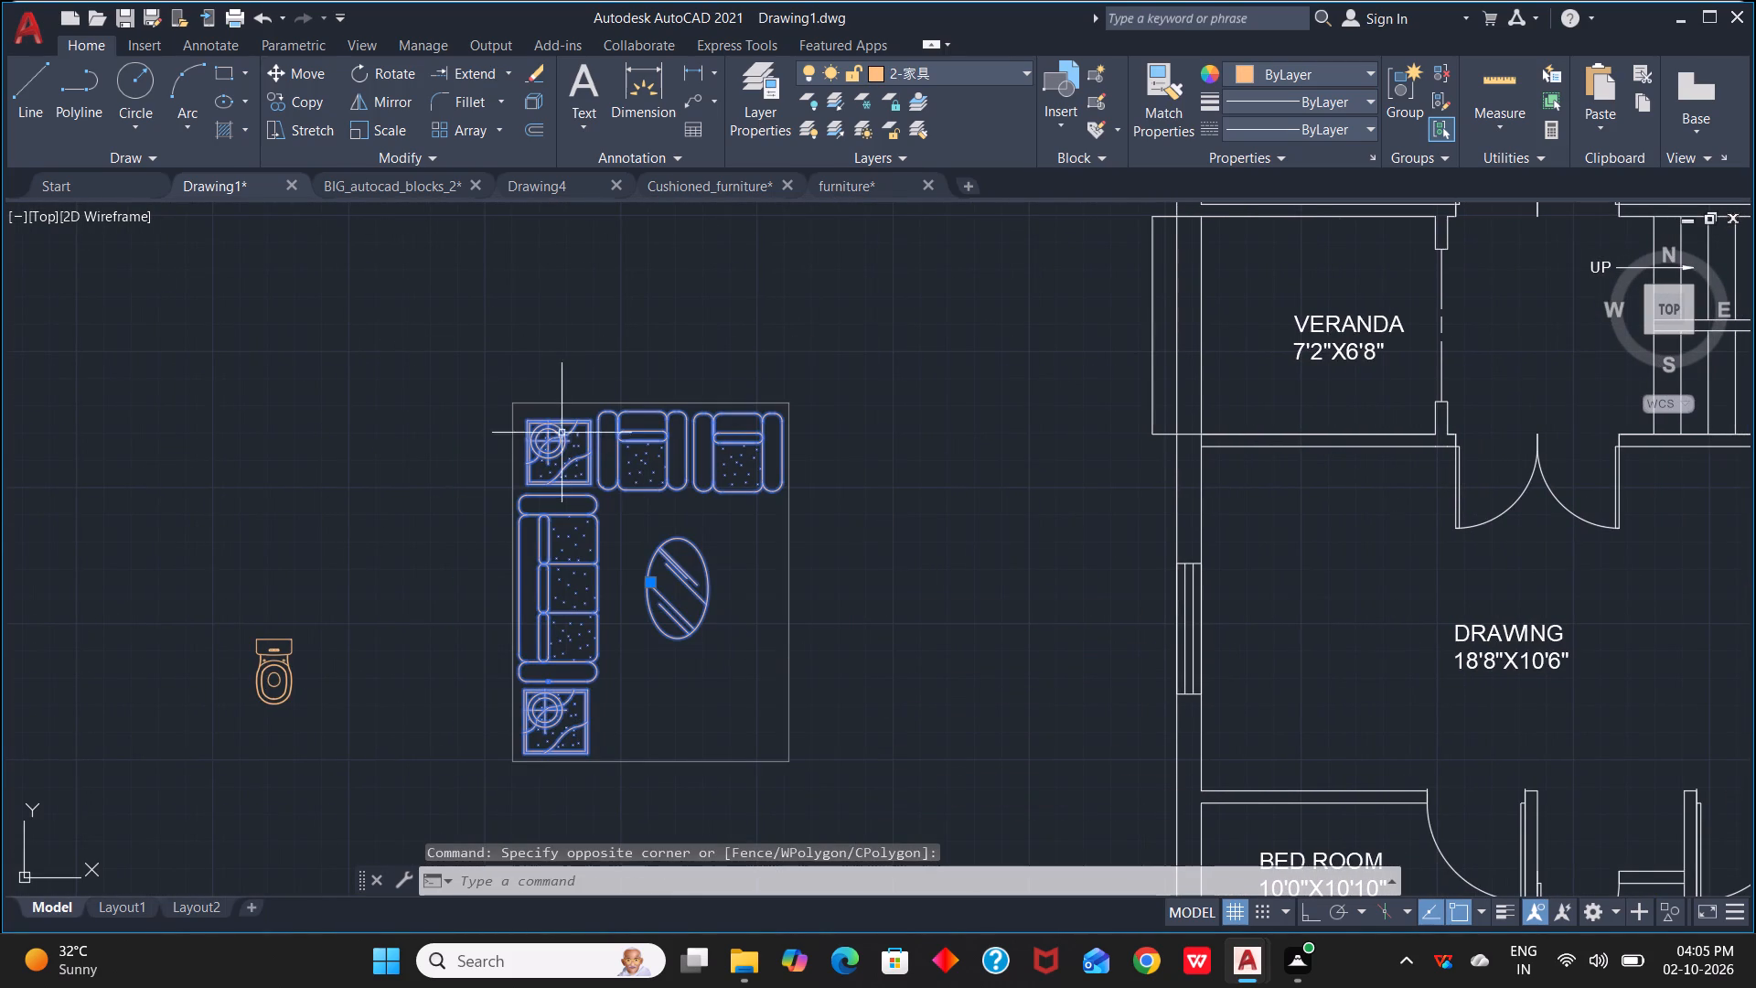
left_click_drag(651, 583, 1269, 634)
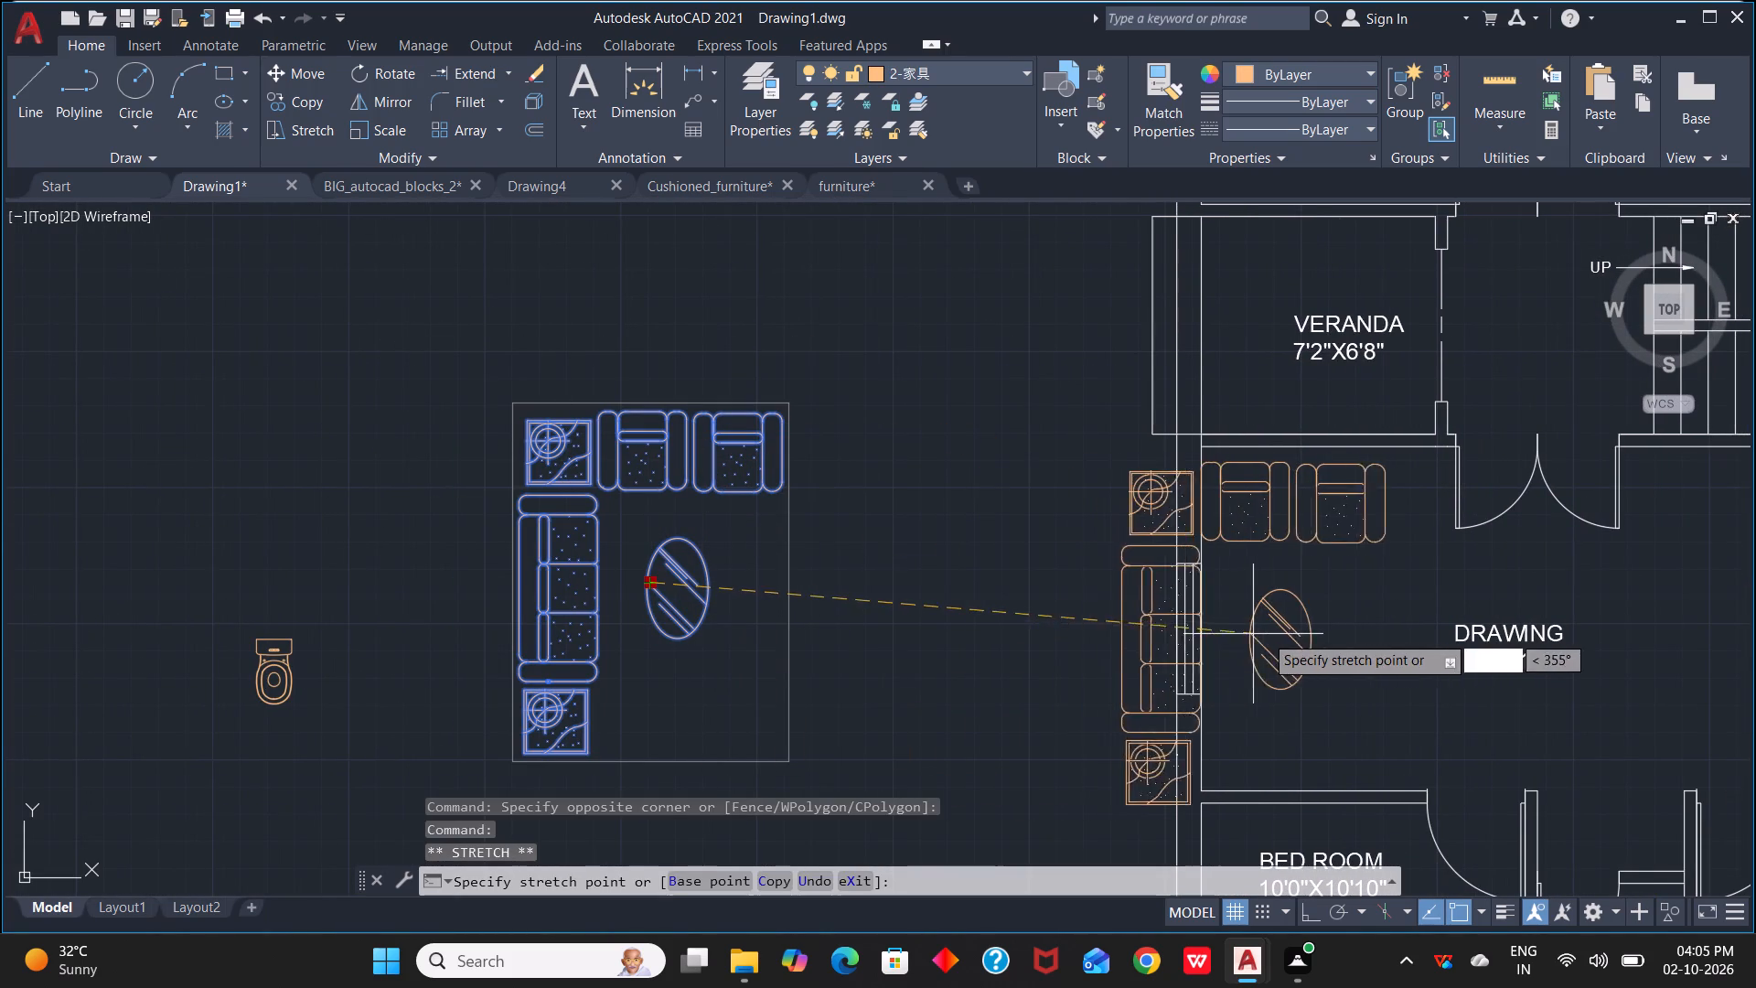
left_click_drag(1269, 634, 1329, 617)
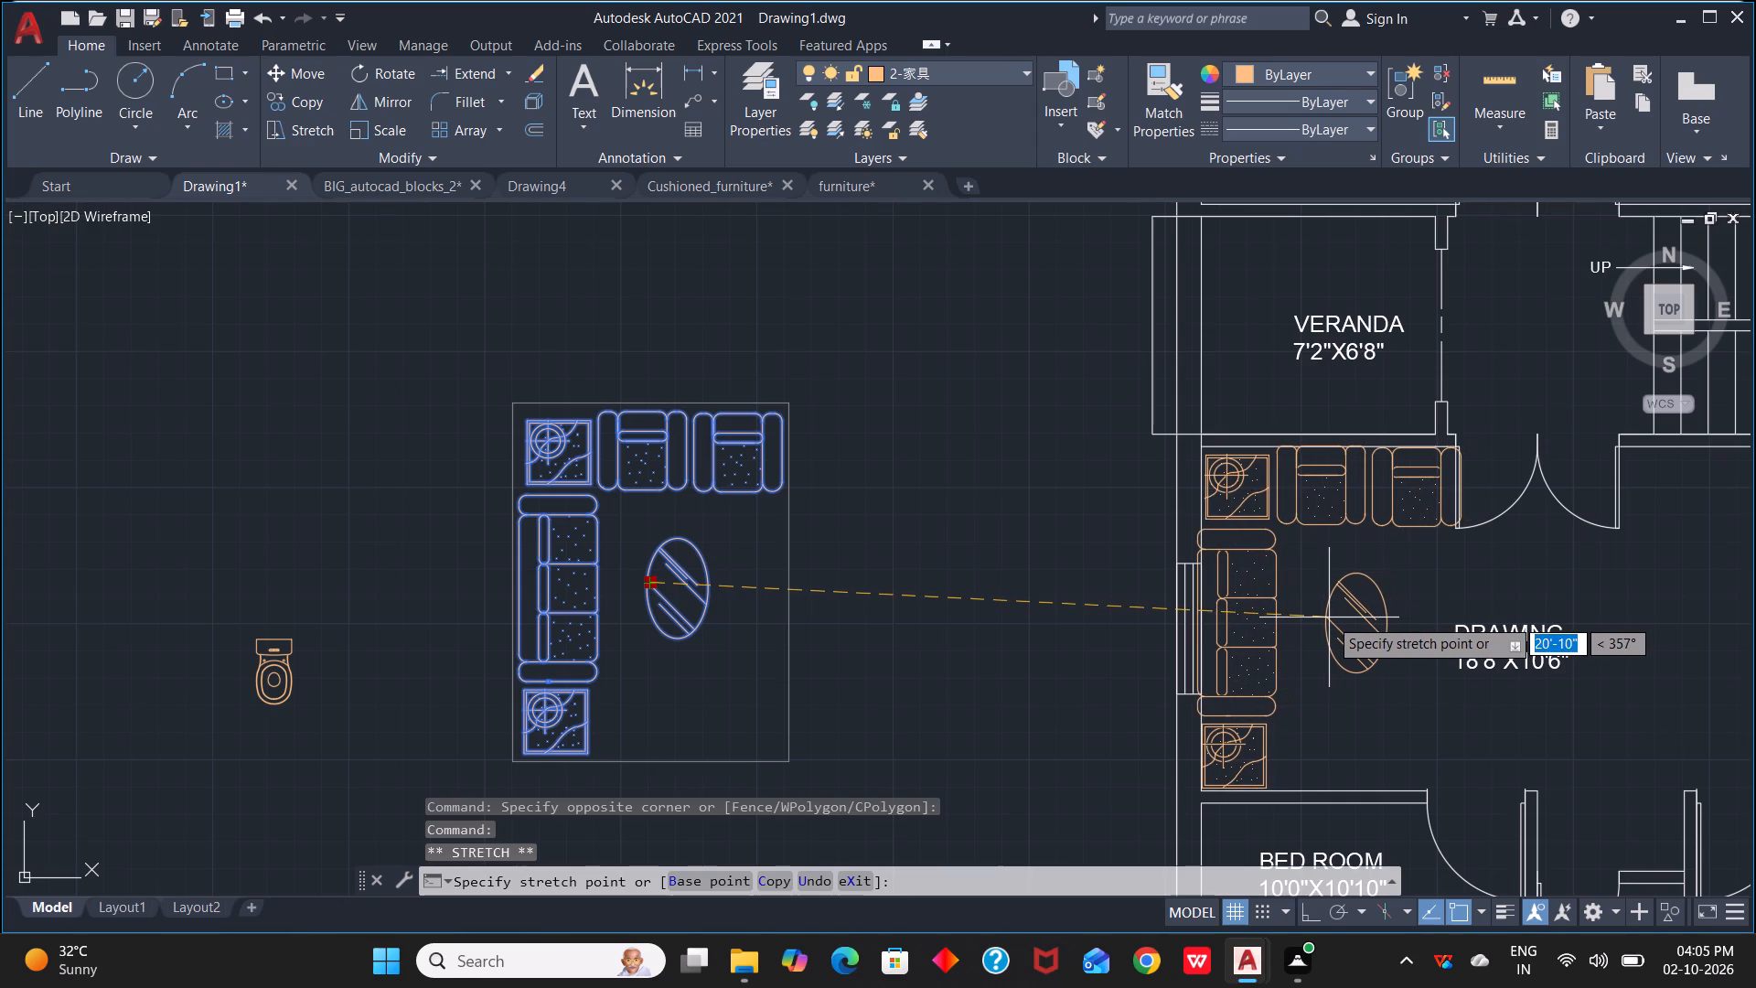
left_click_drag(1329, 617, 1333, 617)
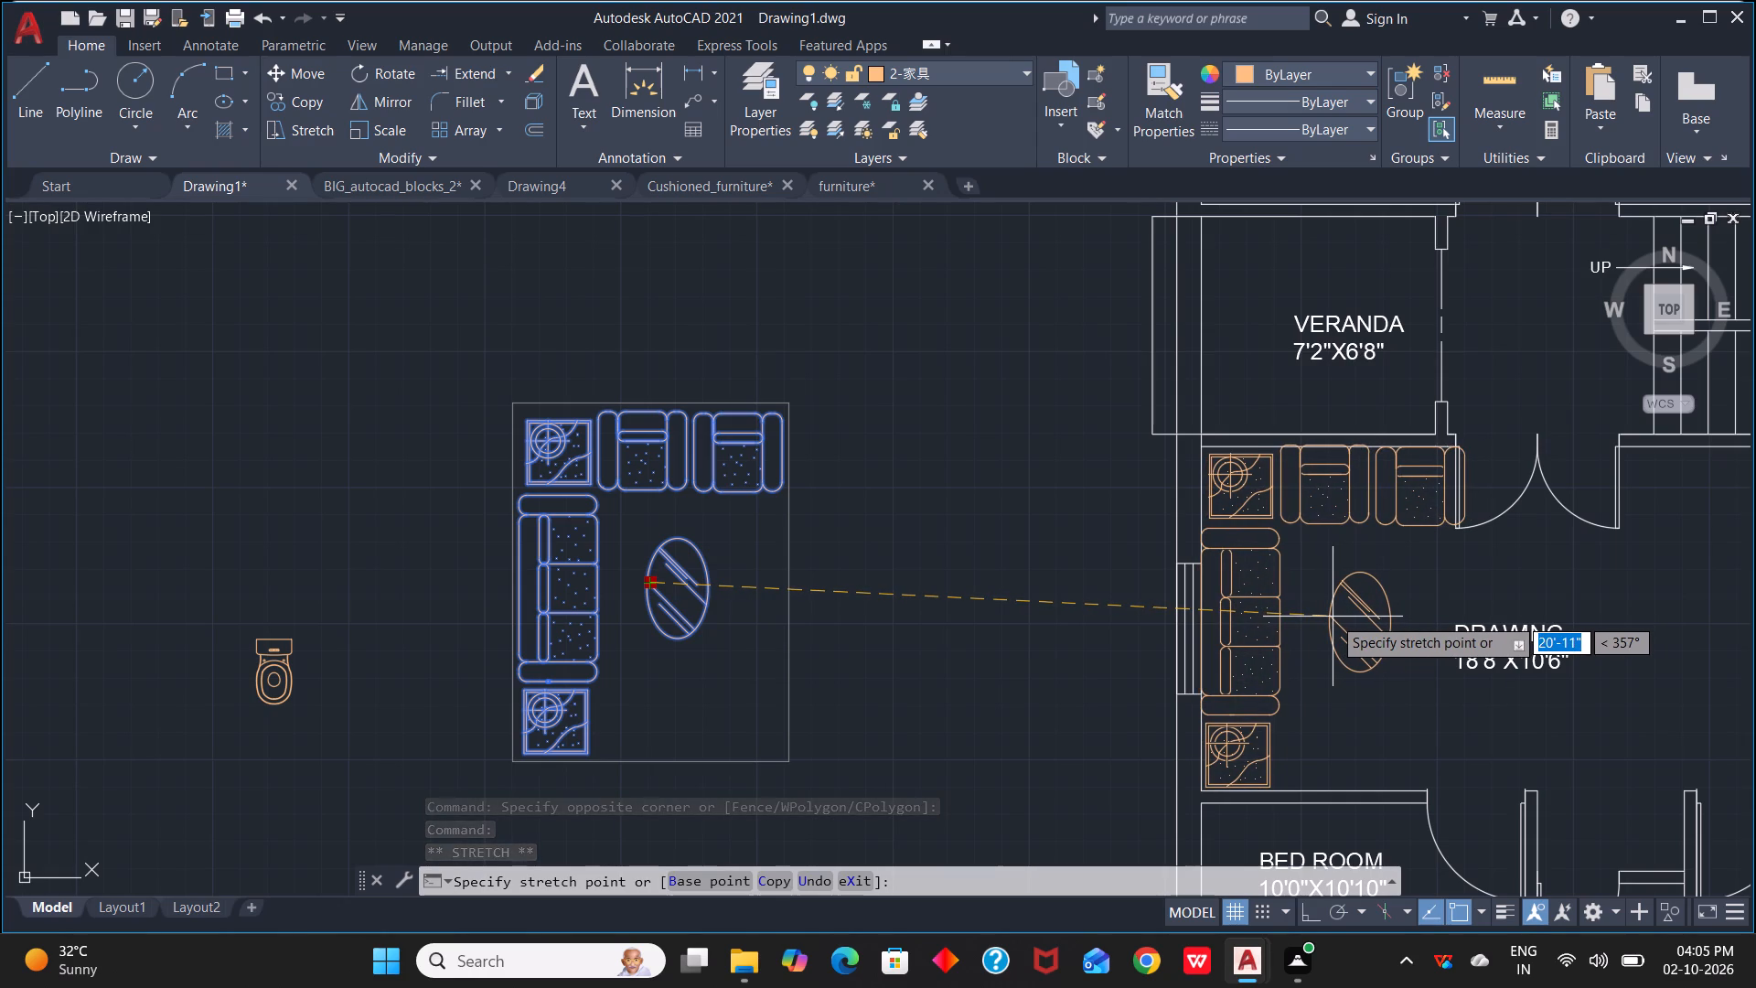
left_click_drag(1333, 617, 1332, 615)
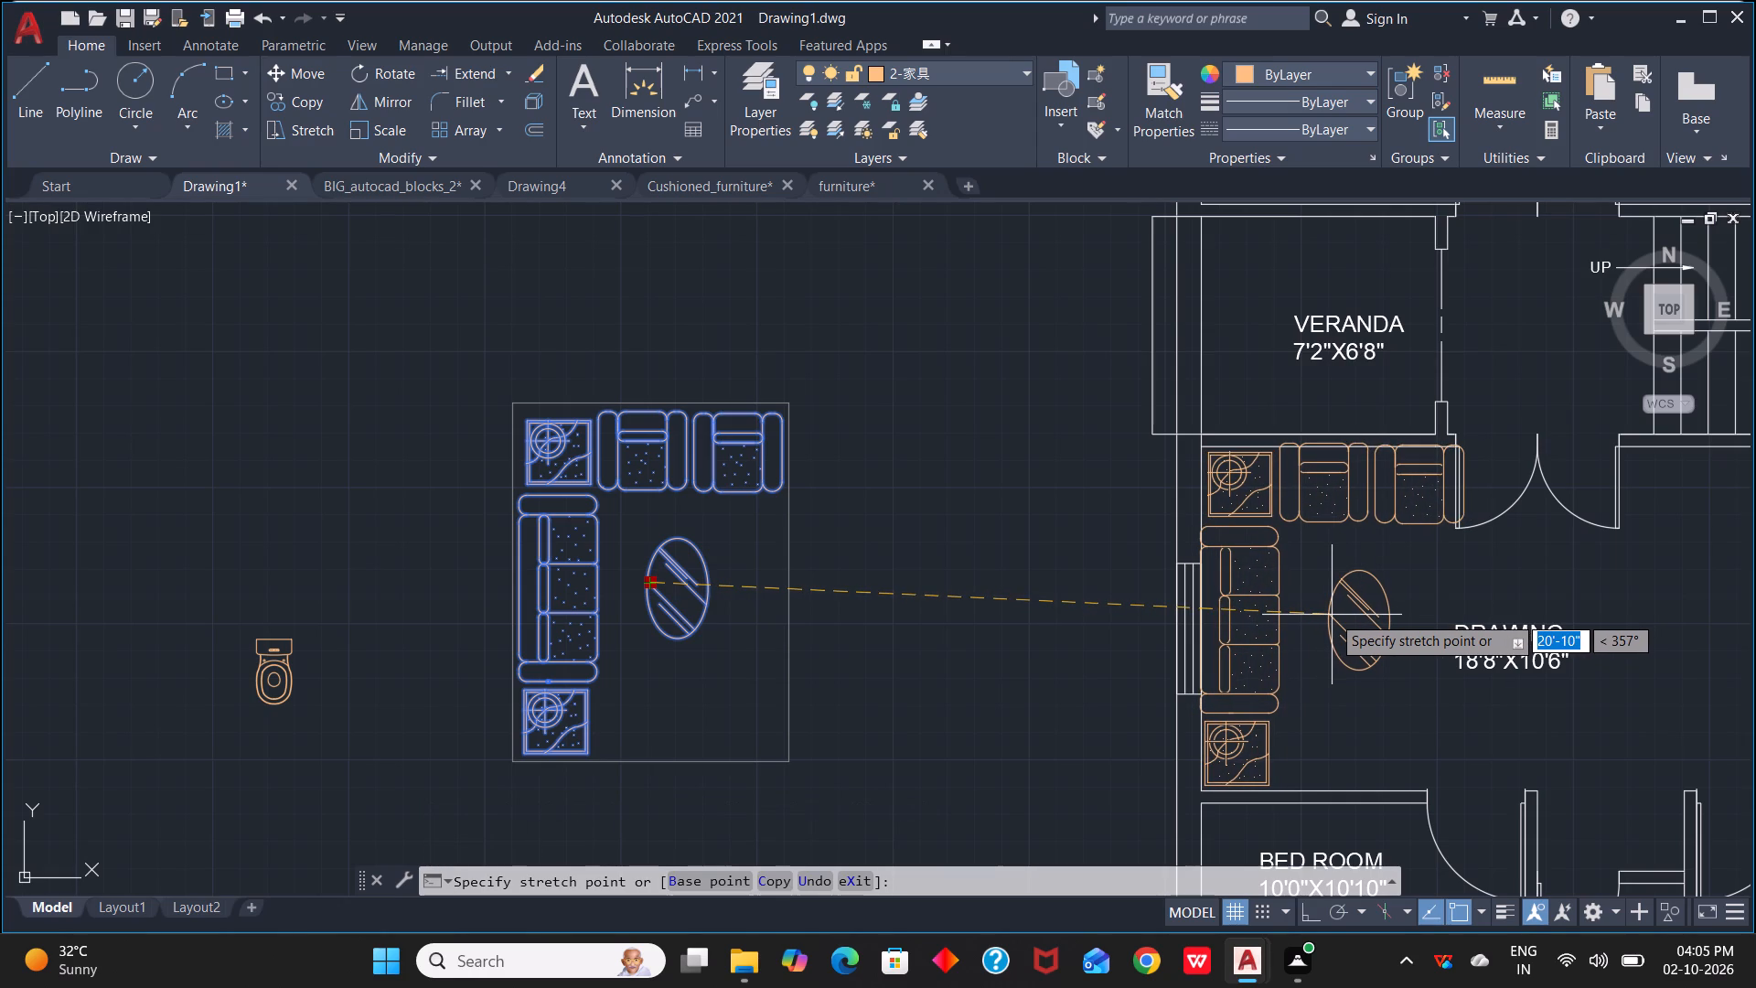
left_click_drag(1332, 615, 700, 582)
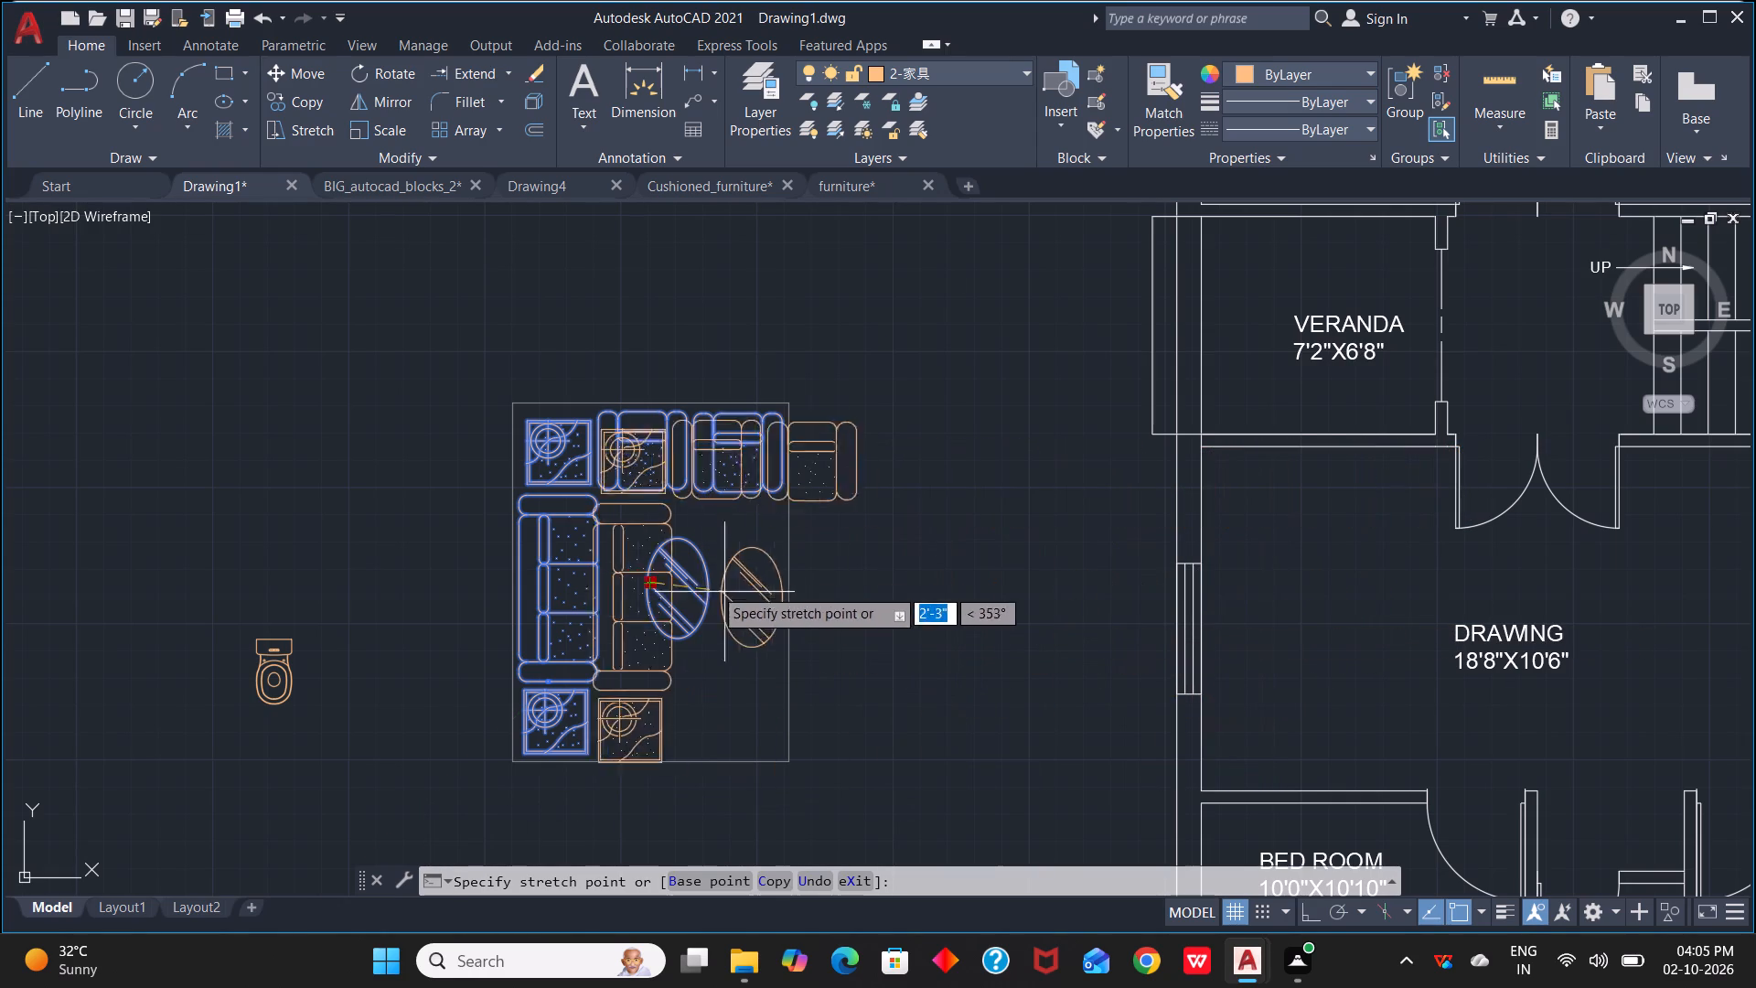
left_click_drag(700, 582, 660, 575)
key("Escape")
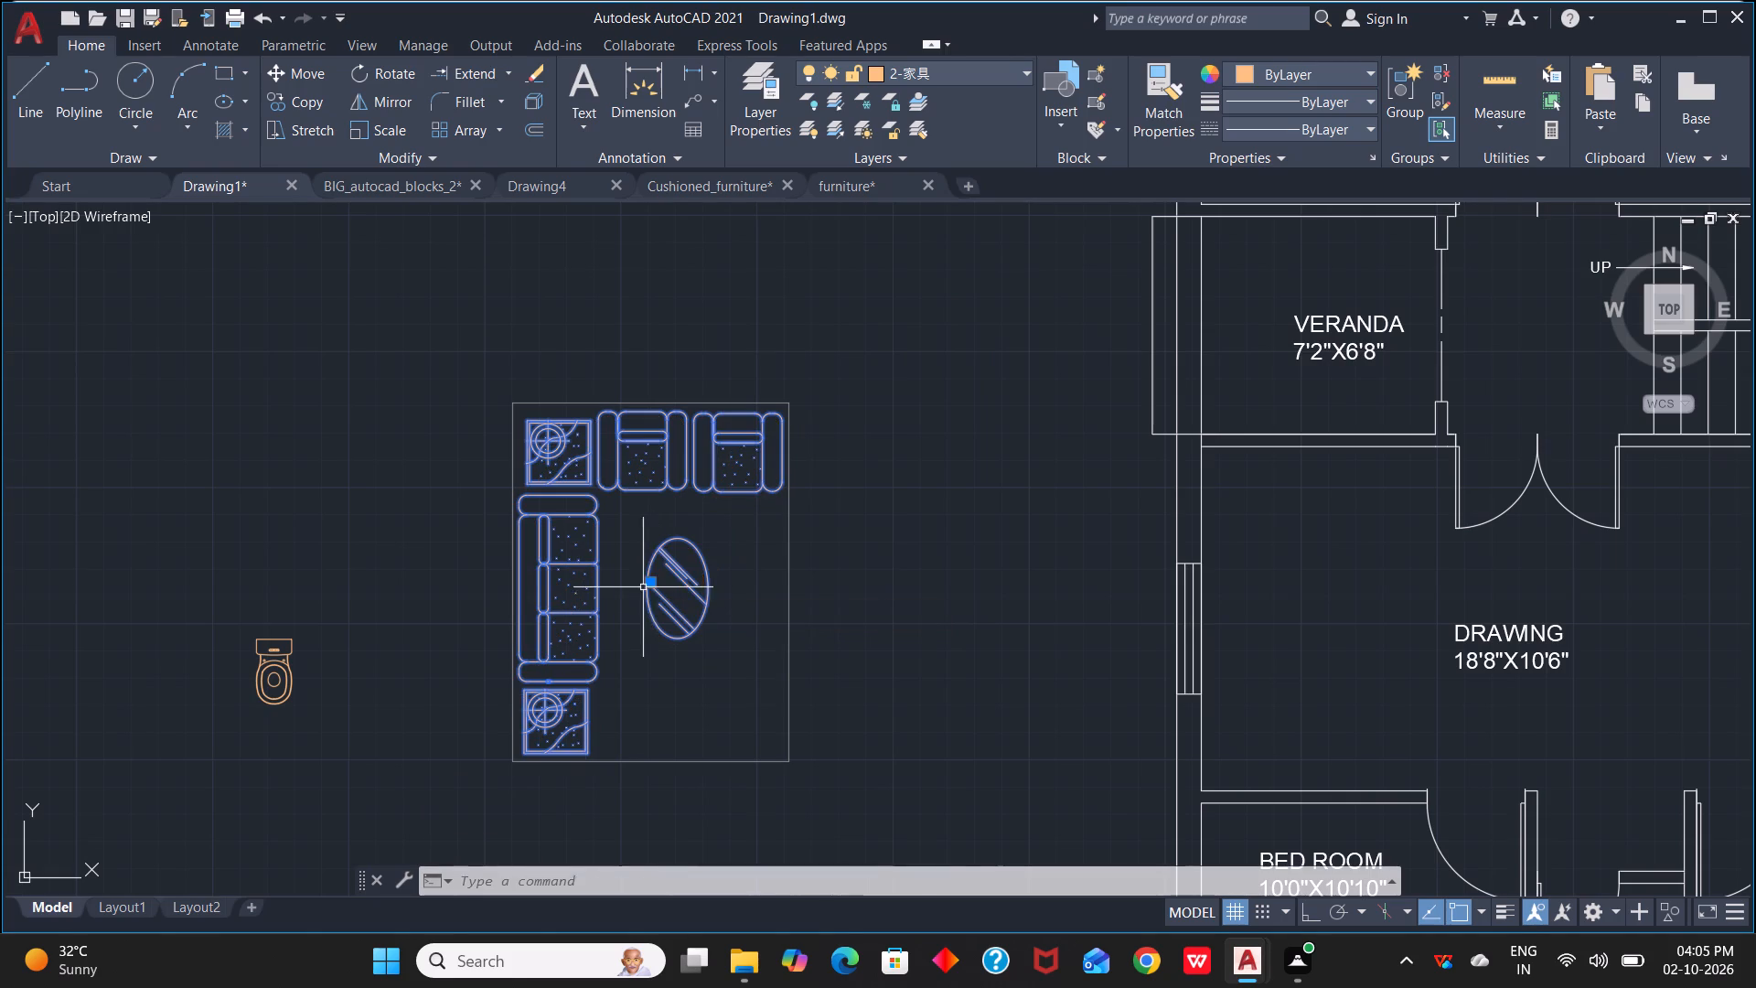
Scale the sofa set down slightly by reference, using the span from the northern side table's northwest corner to the eastern armchair.
type("SC")
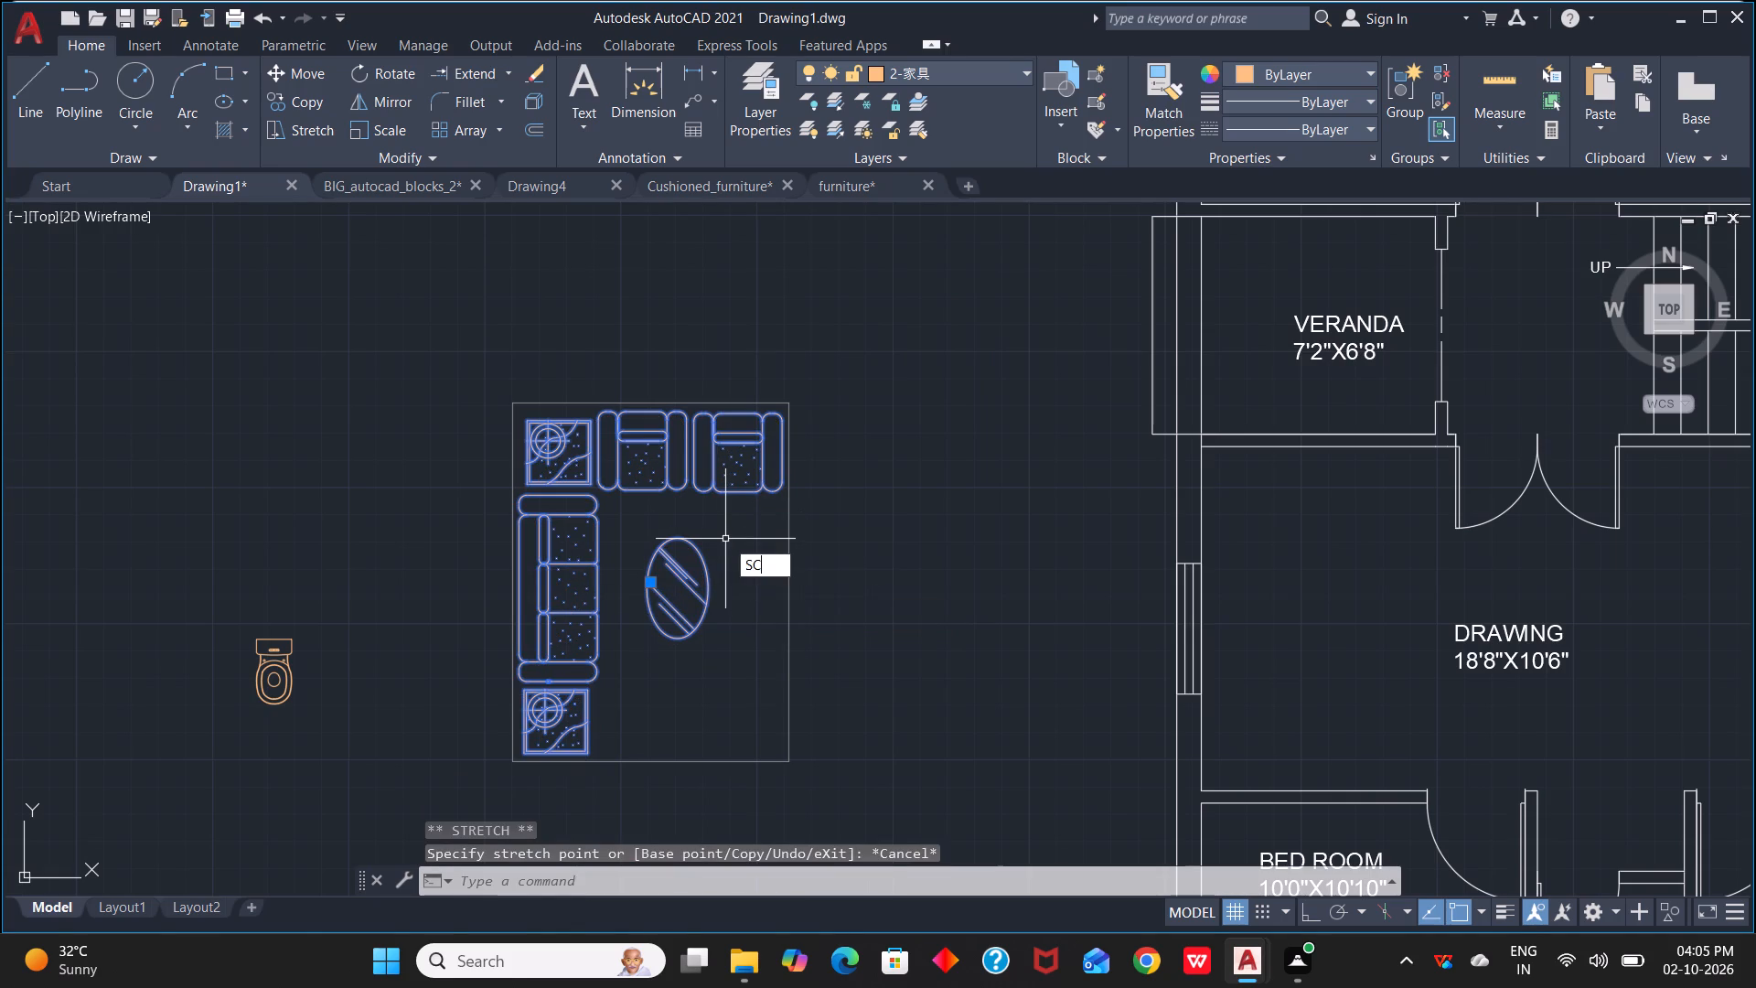
key("space")
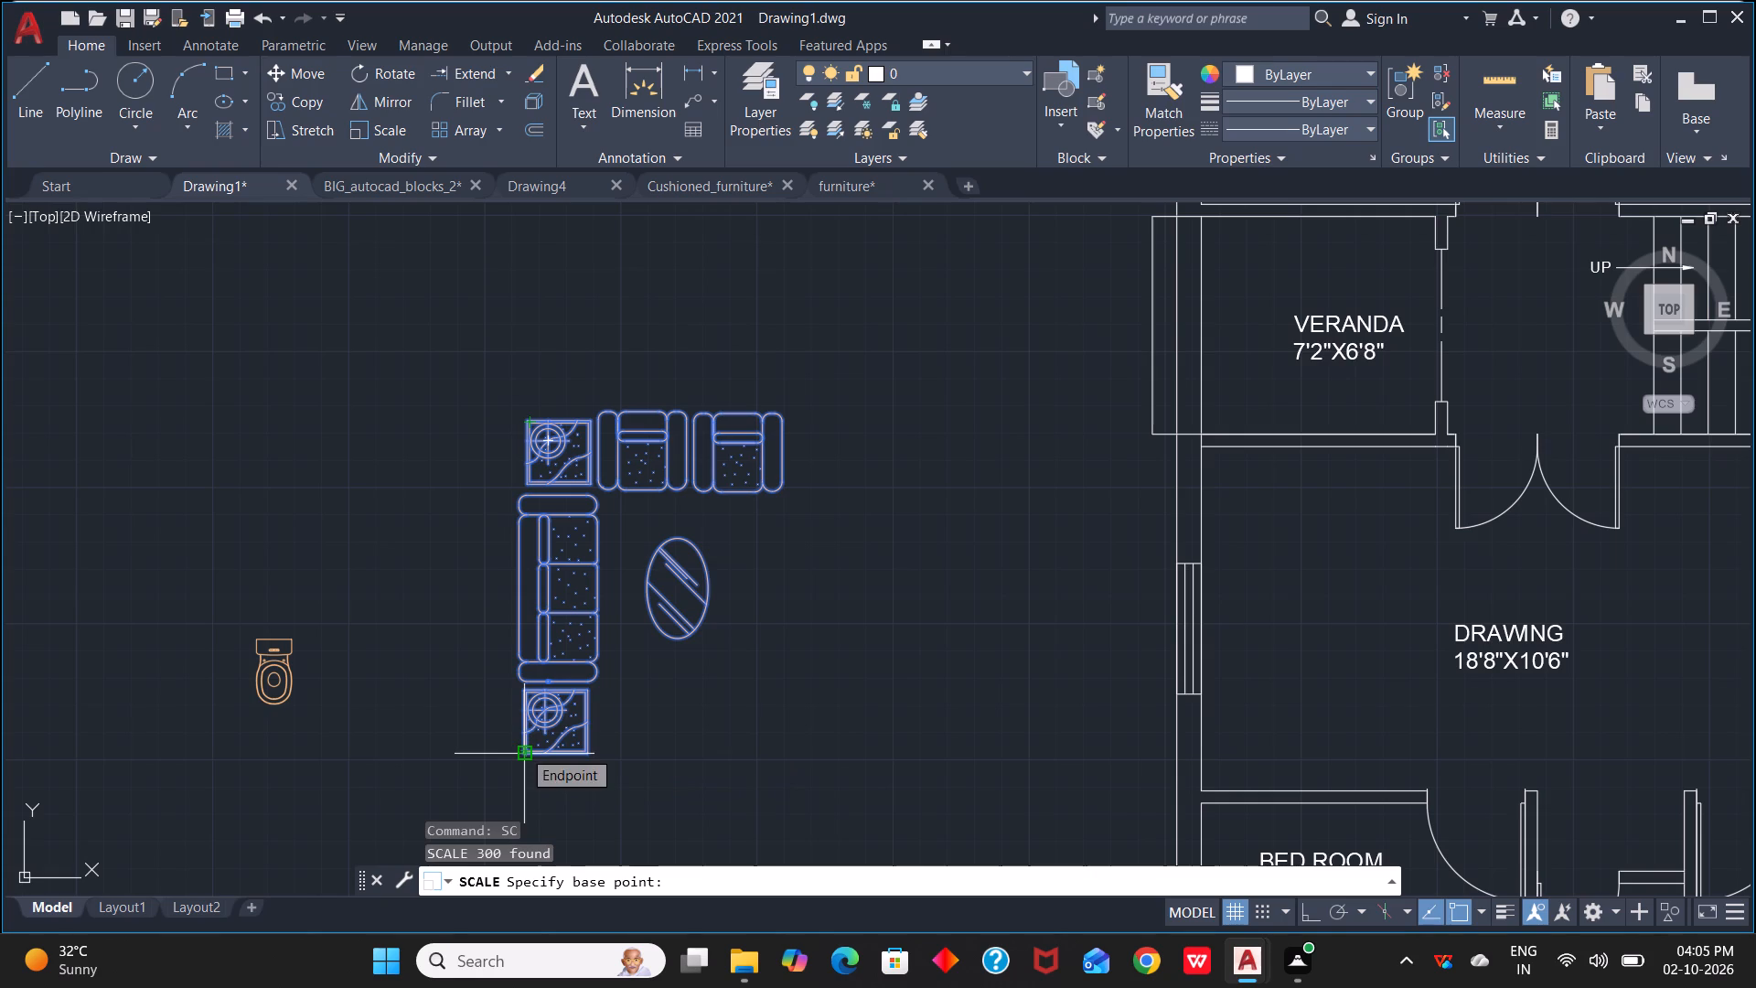
scroll(530, 418, "up", 3)
left_click(515, 417)
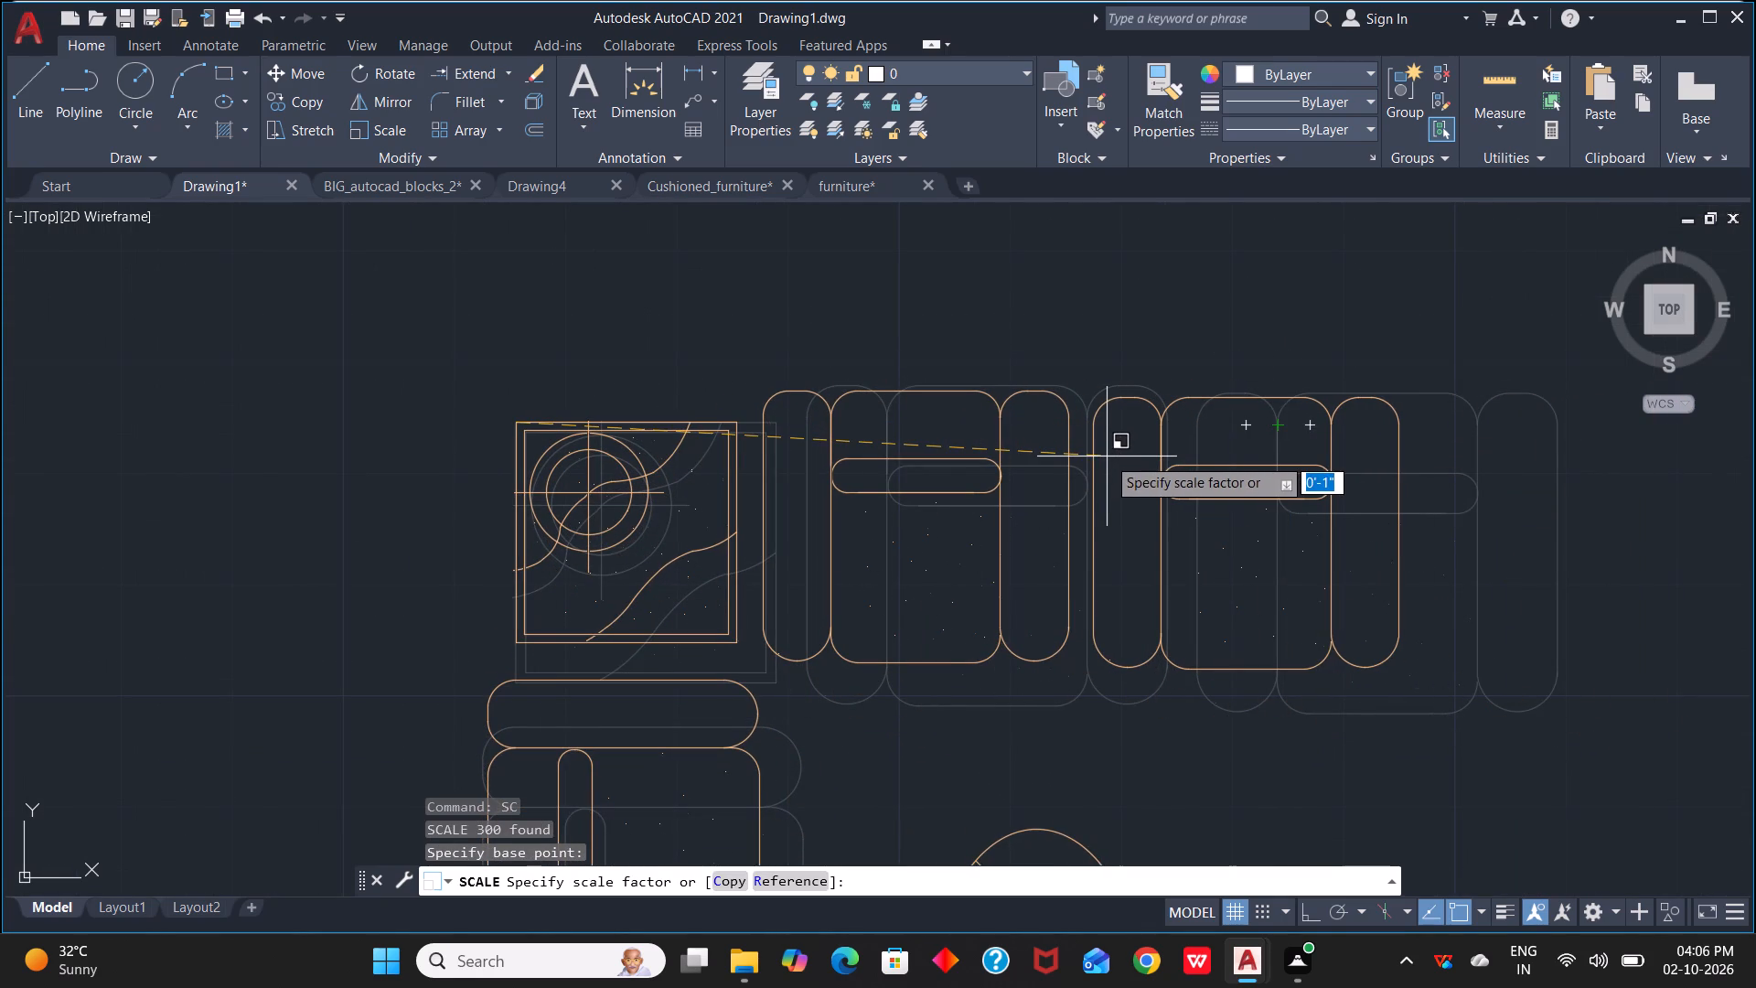
type("R")
key("space")
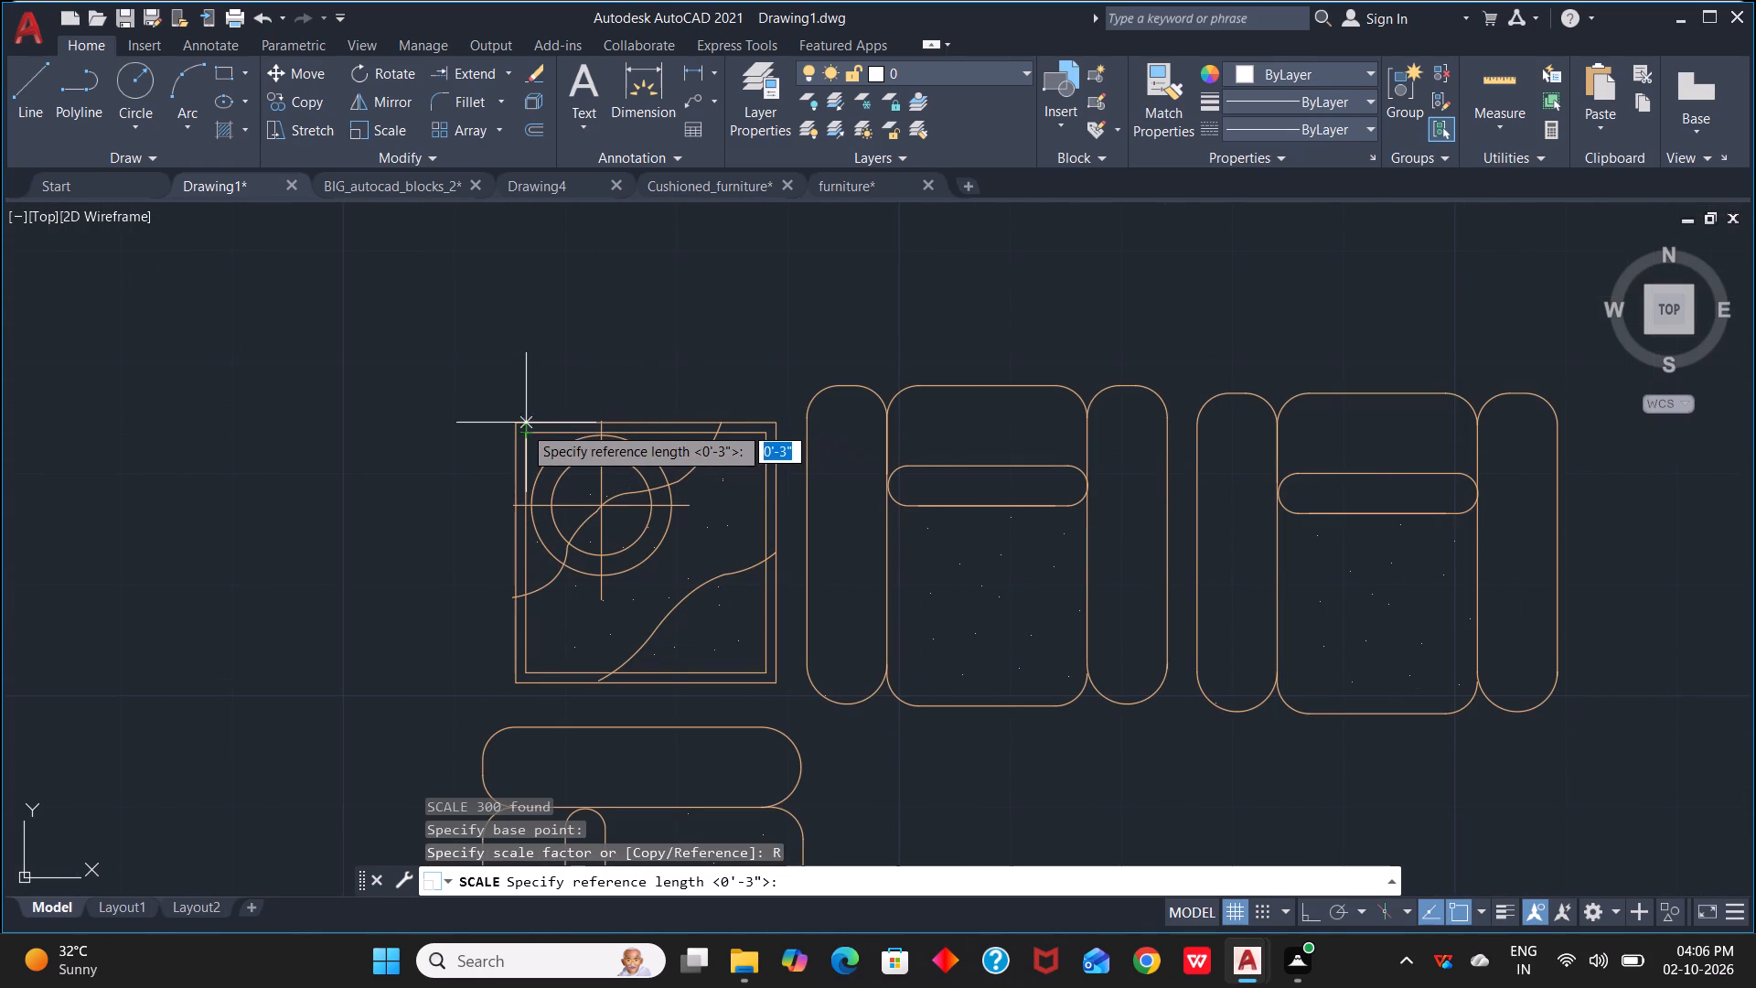
left_click(516, 422)
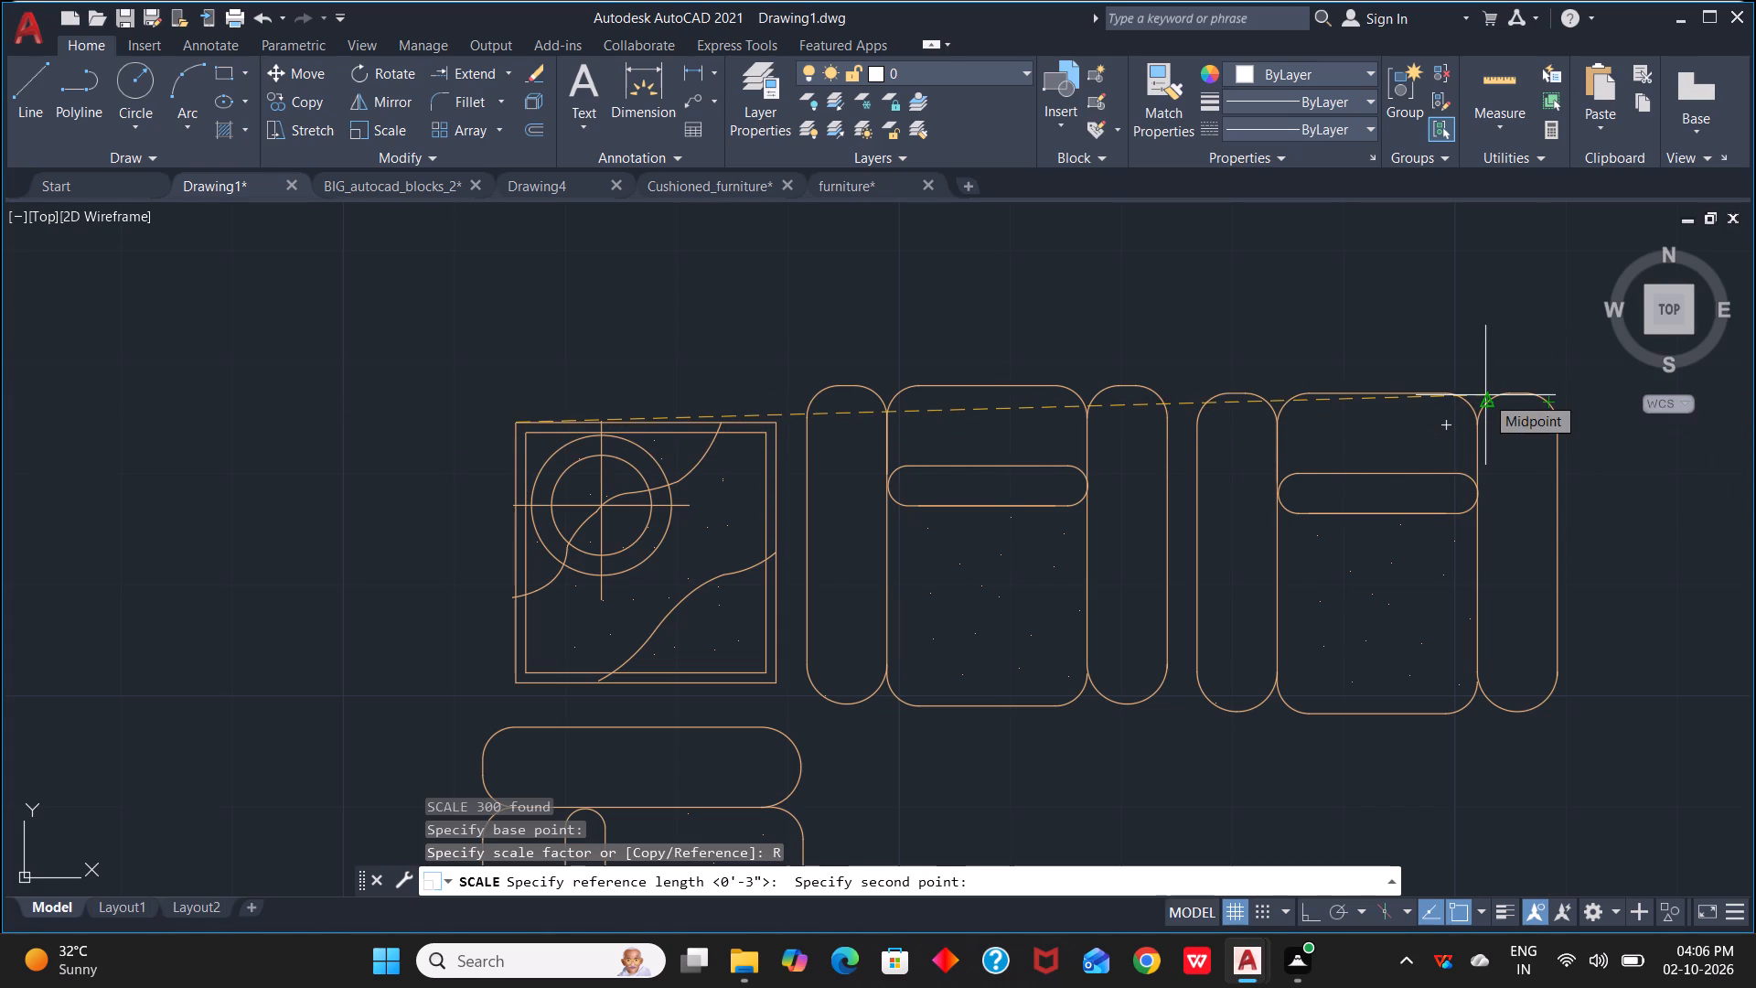
left_click(1545, 407)
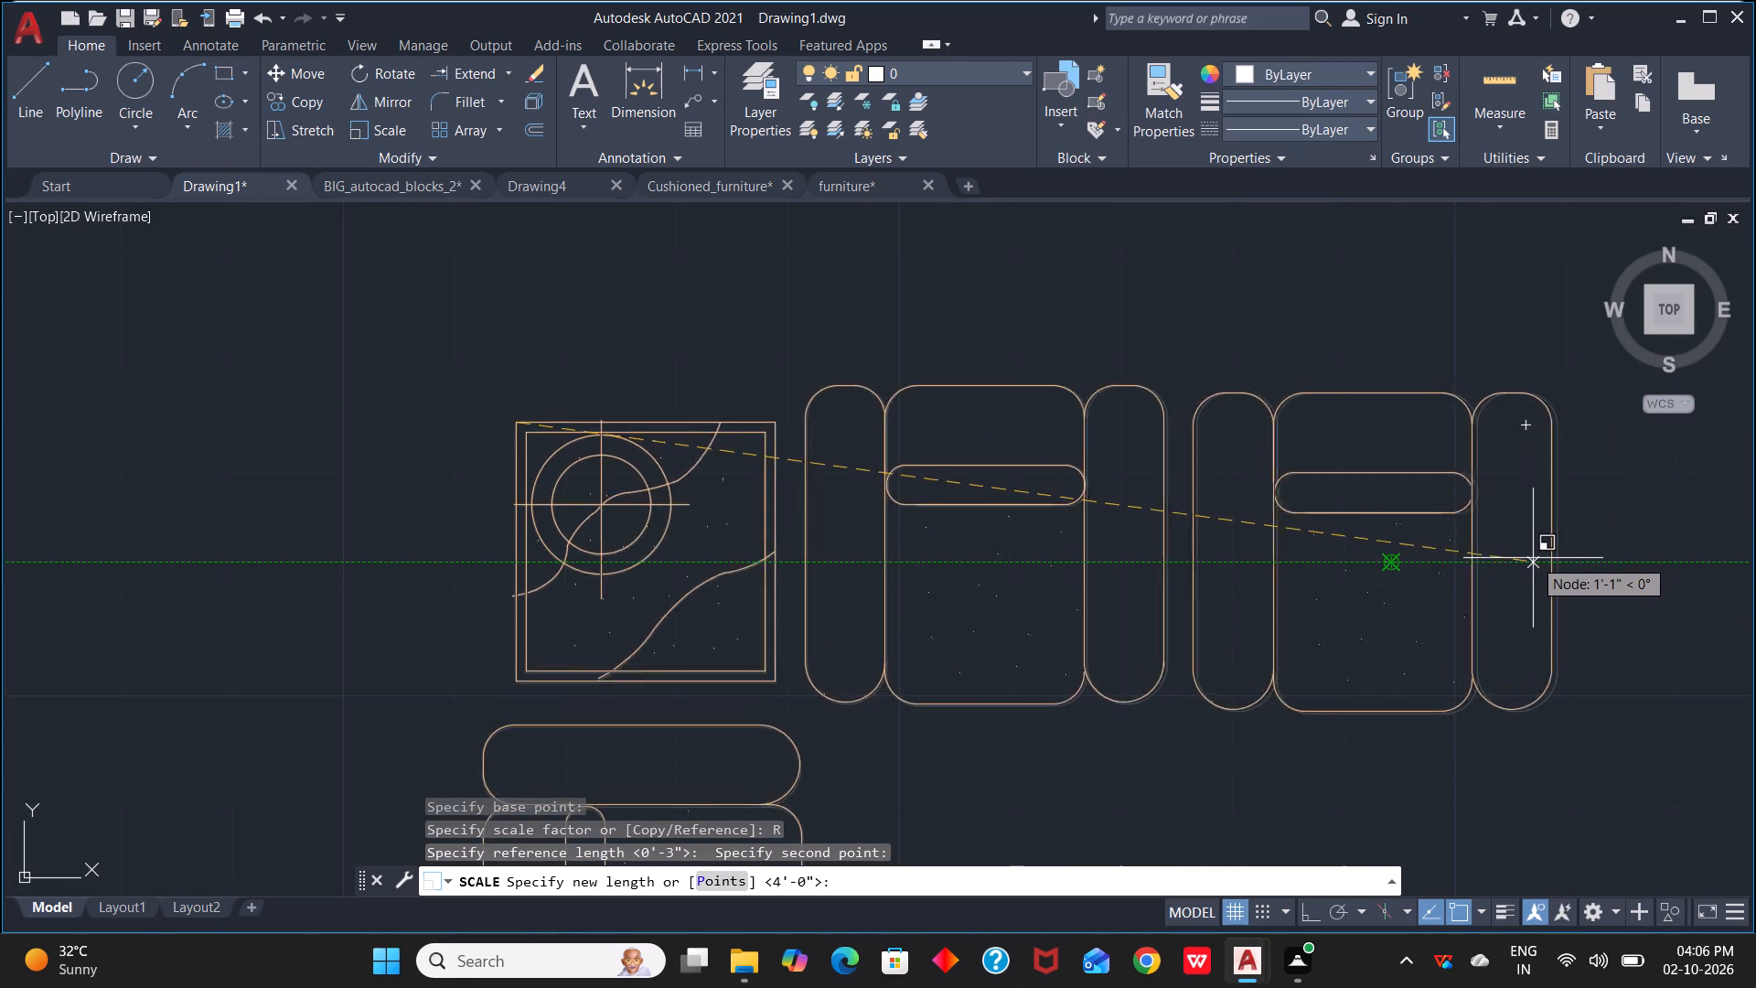
left_click(1491, 558)
Move the scaled sofa set into the lower drawing room's northwest corner, with the long sofa along the west window wall.
scroll(1595, 580, "down", 2)
middle_click_drag(1605, 642, 1405, 366)
left_click_drag(920, 227, 933, 228)
left_click(1430, 770)
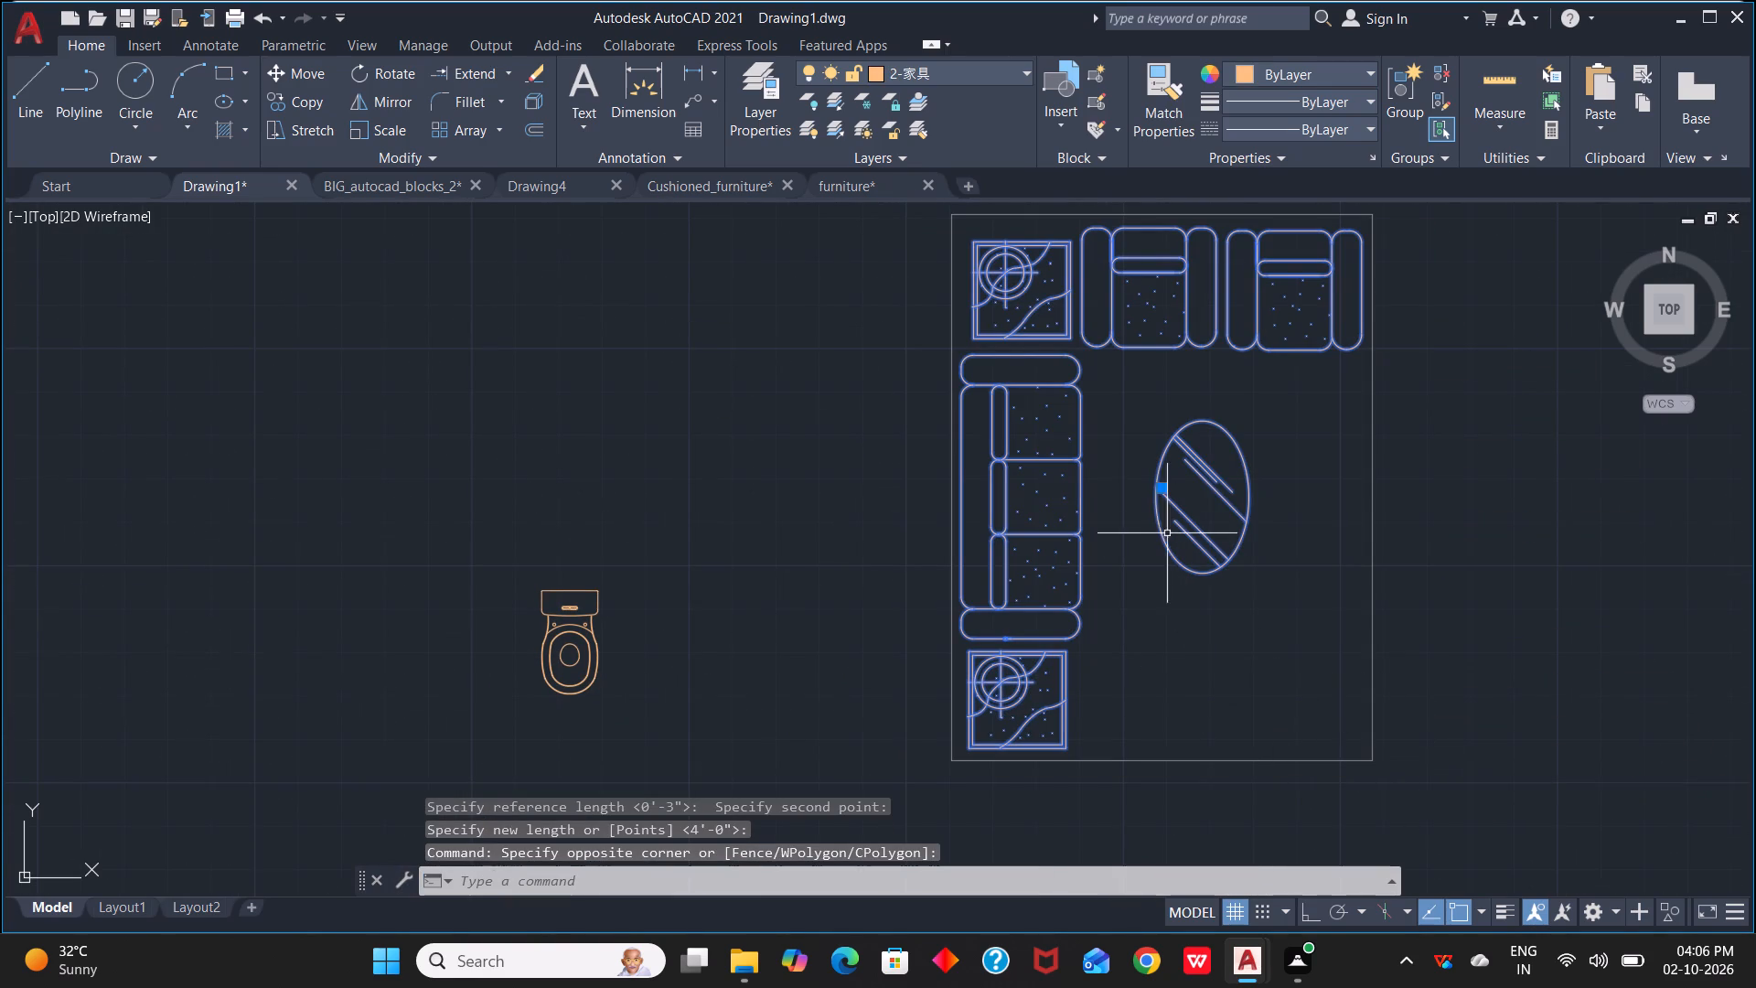
left_click_drag(1162, 491, 1569, 628)
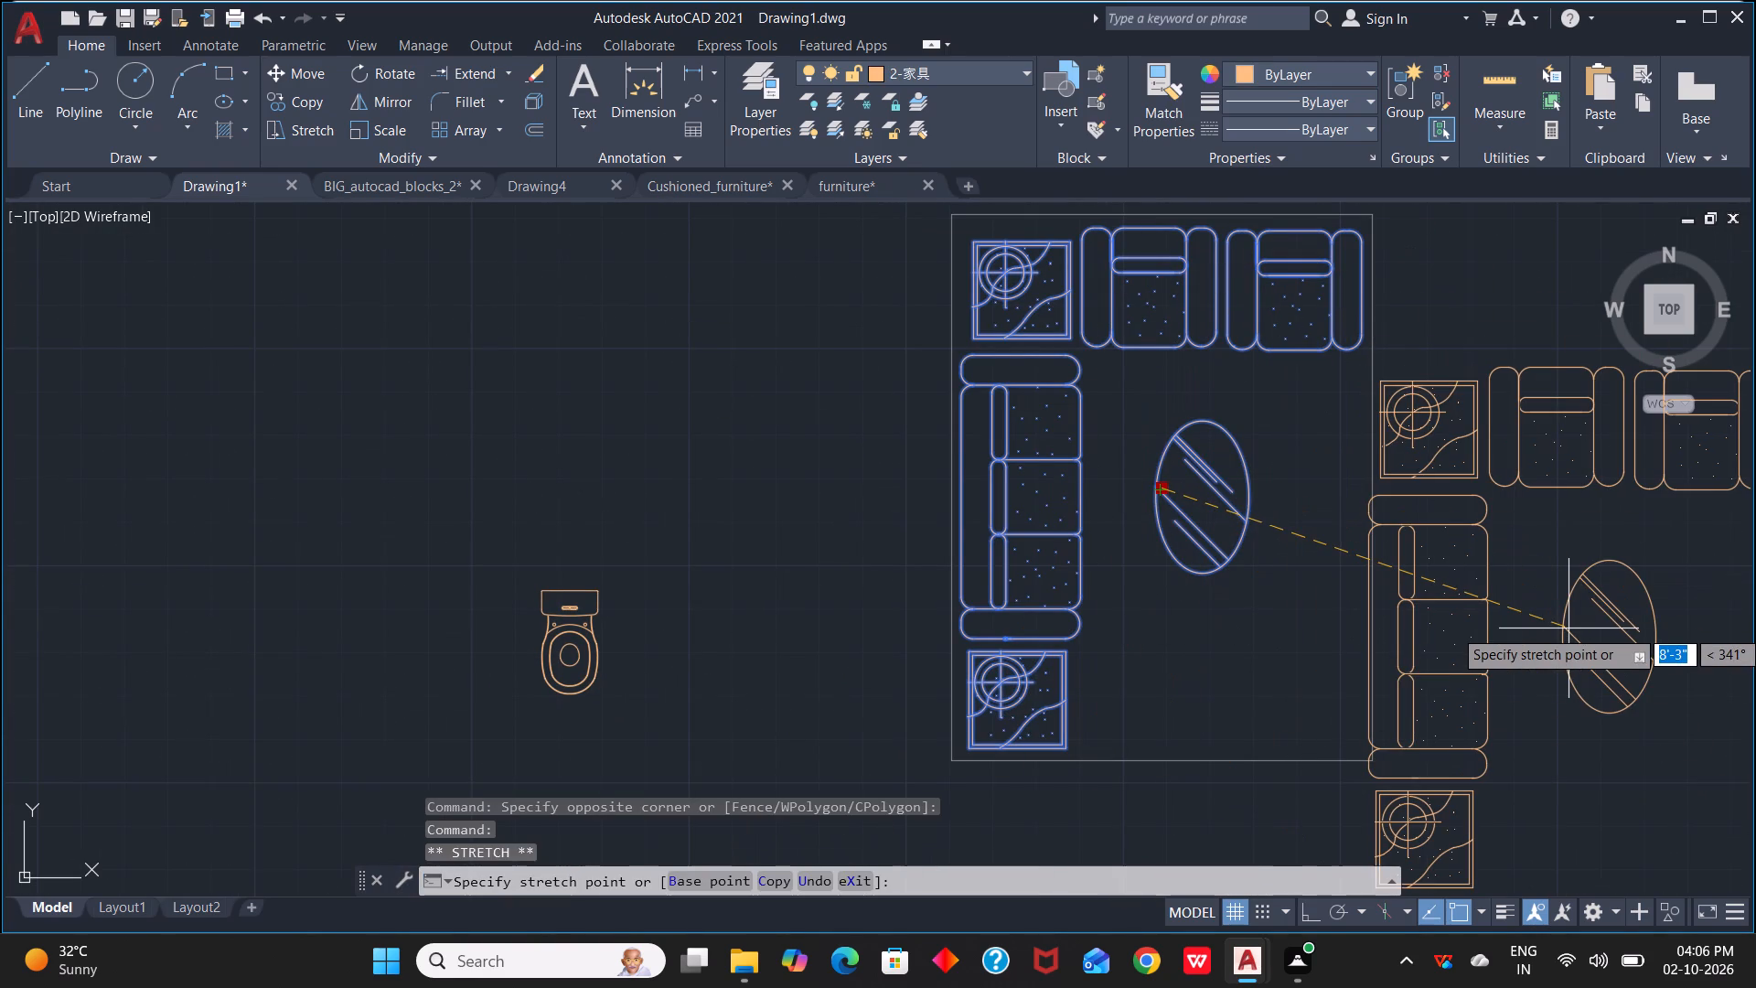
scroll(1569, 628, "down", 2)
middle_click_drag(1567, 628, 891, 612)
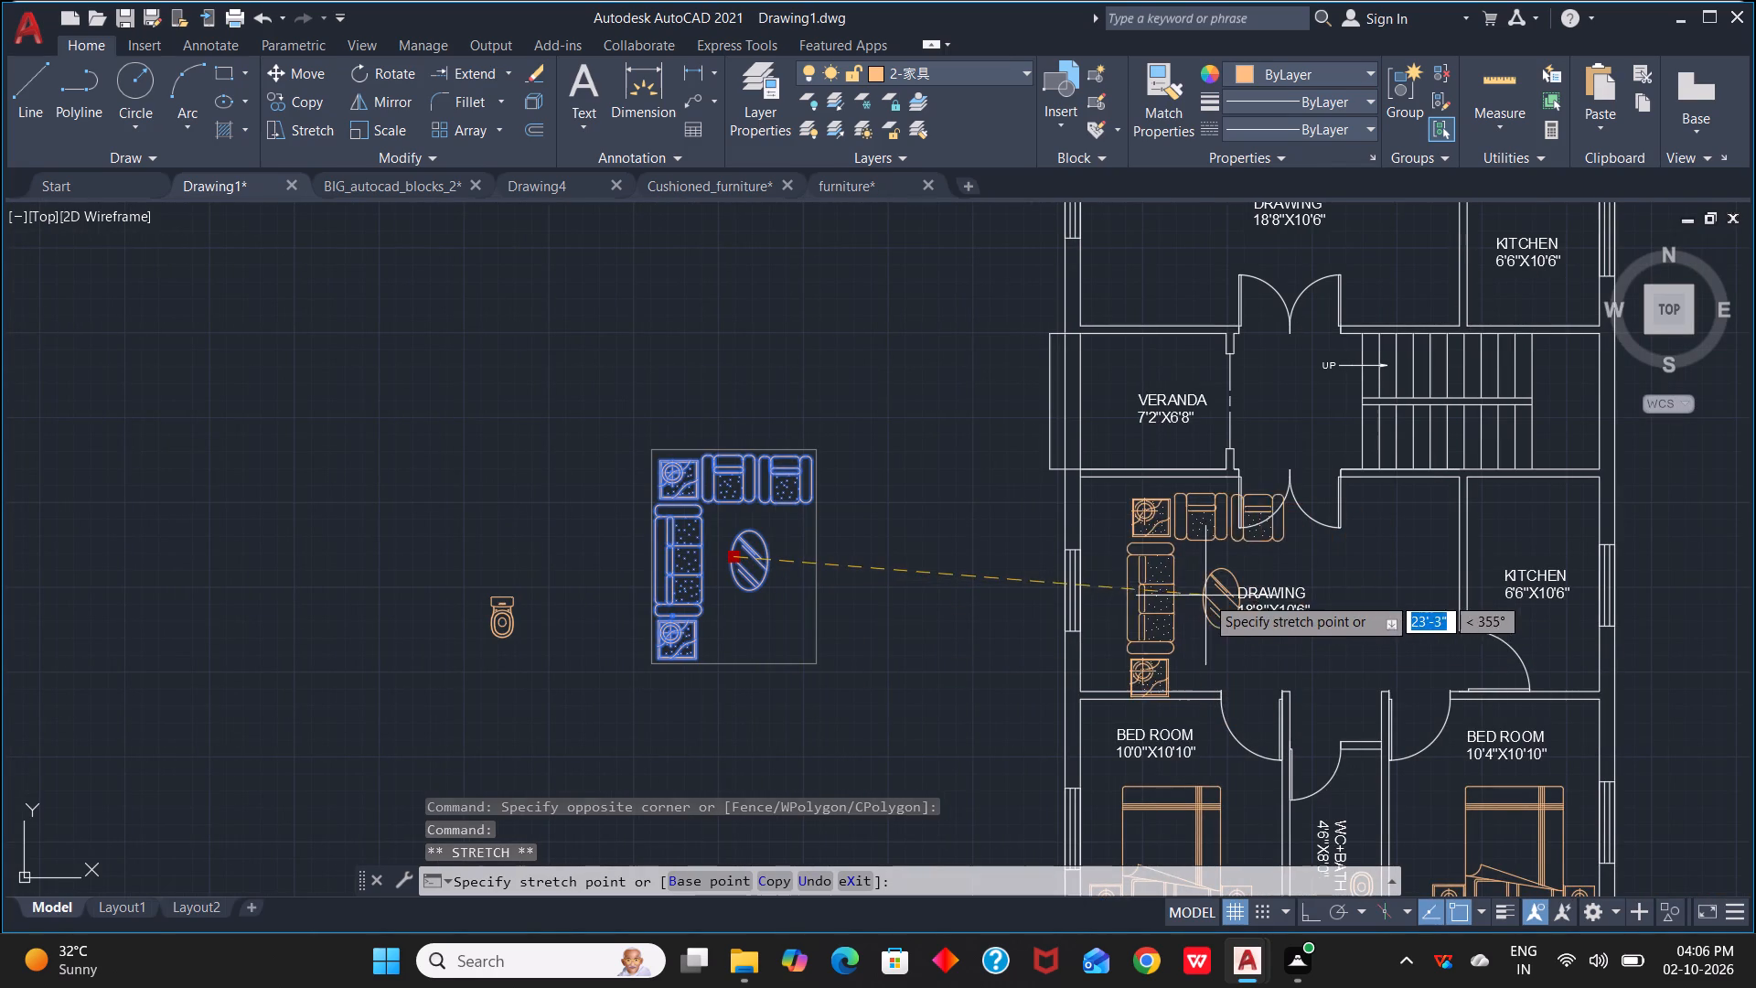
scroll(1159, 582, "up", 1)
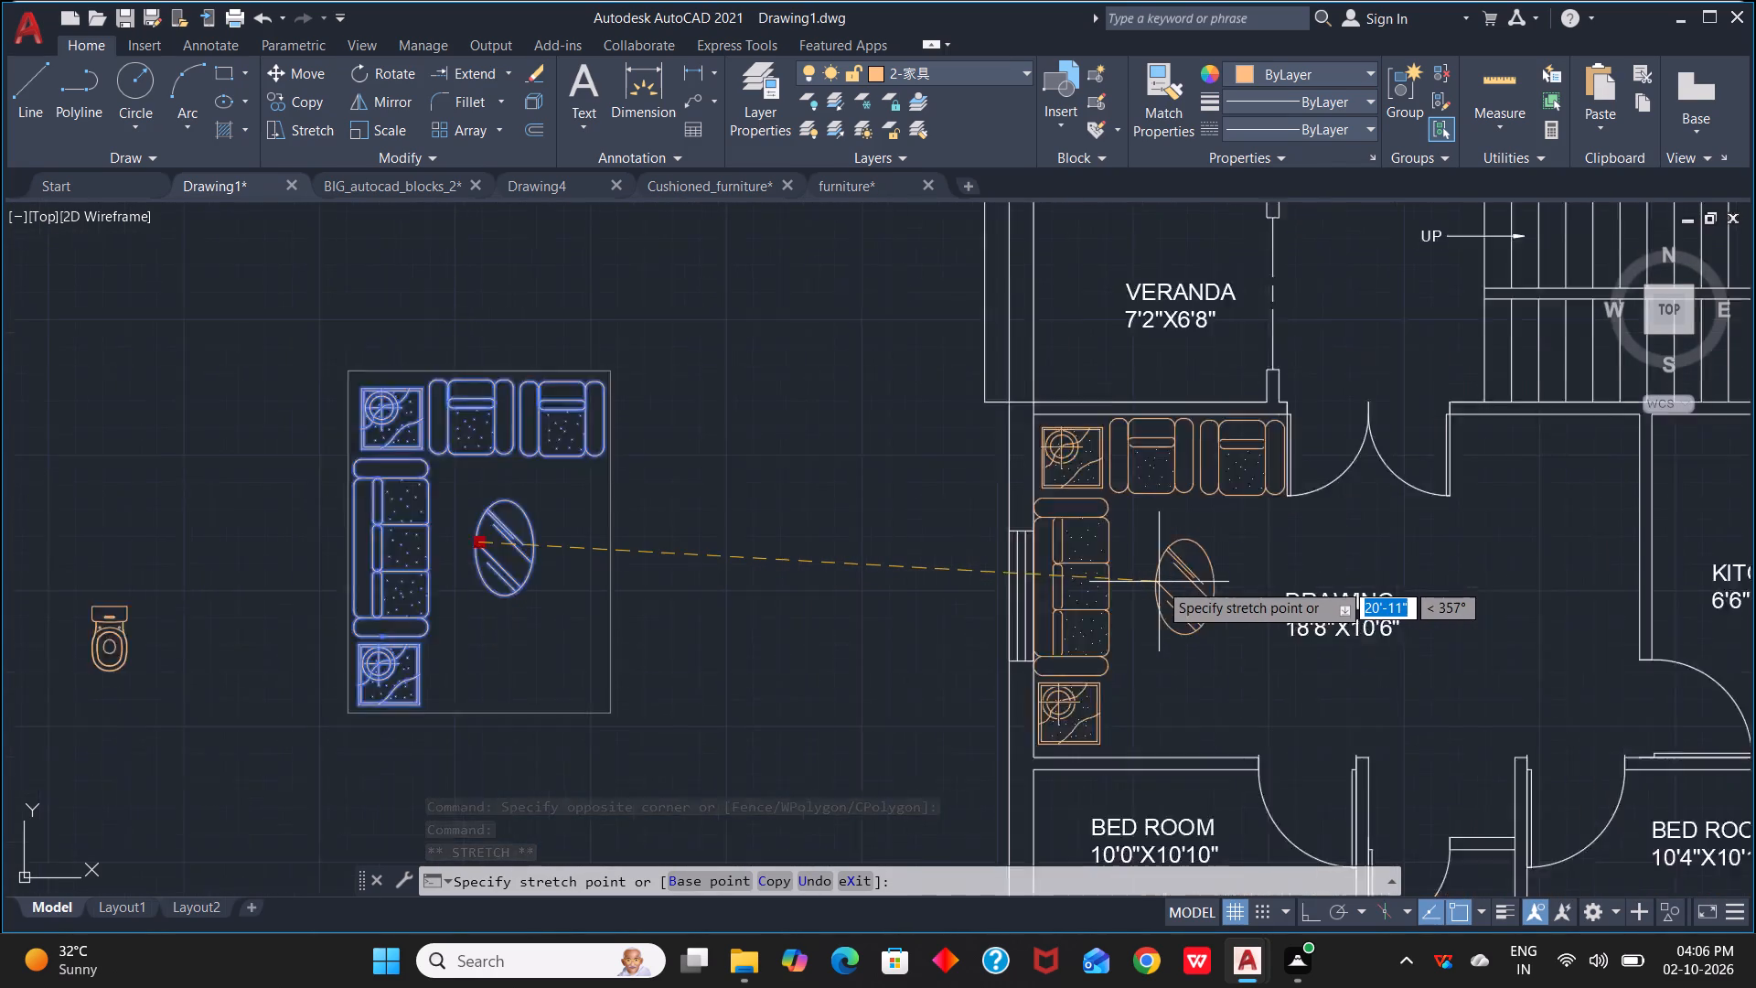
scroll(1159, 582, "up", 1)
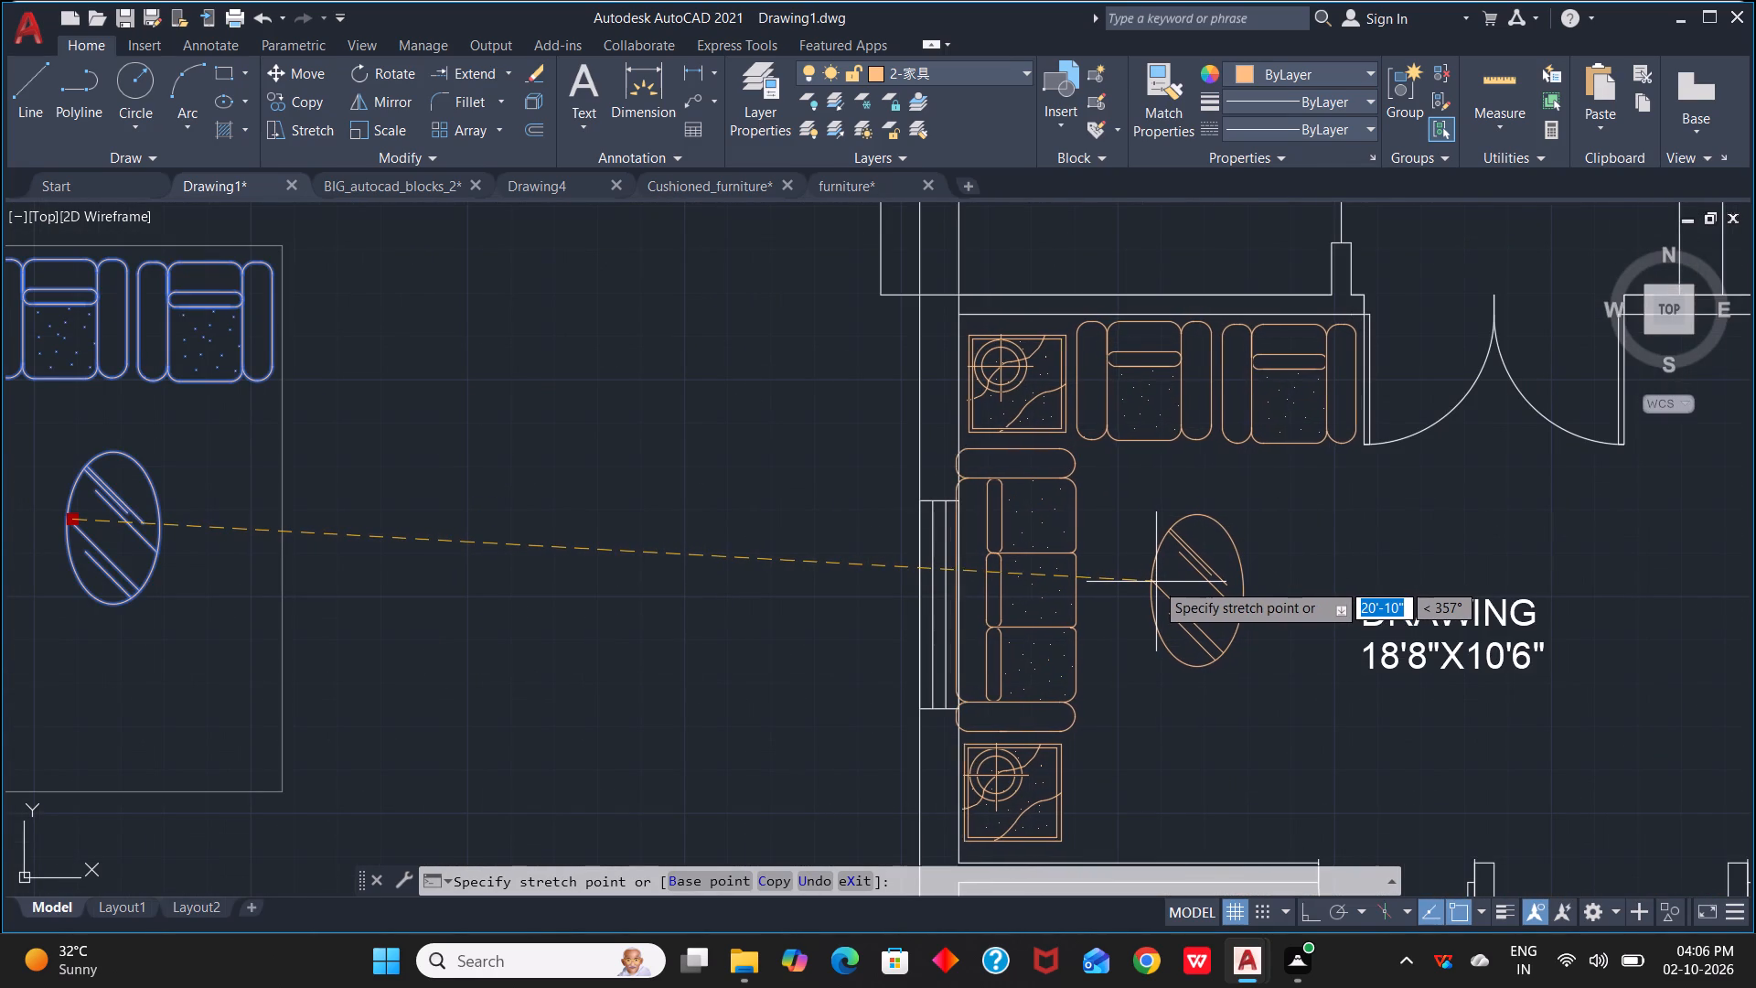
left_click(1155, 582)
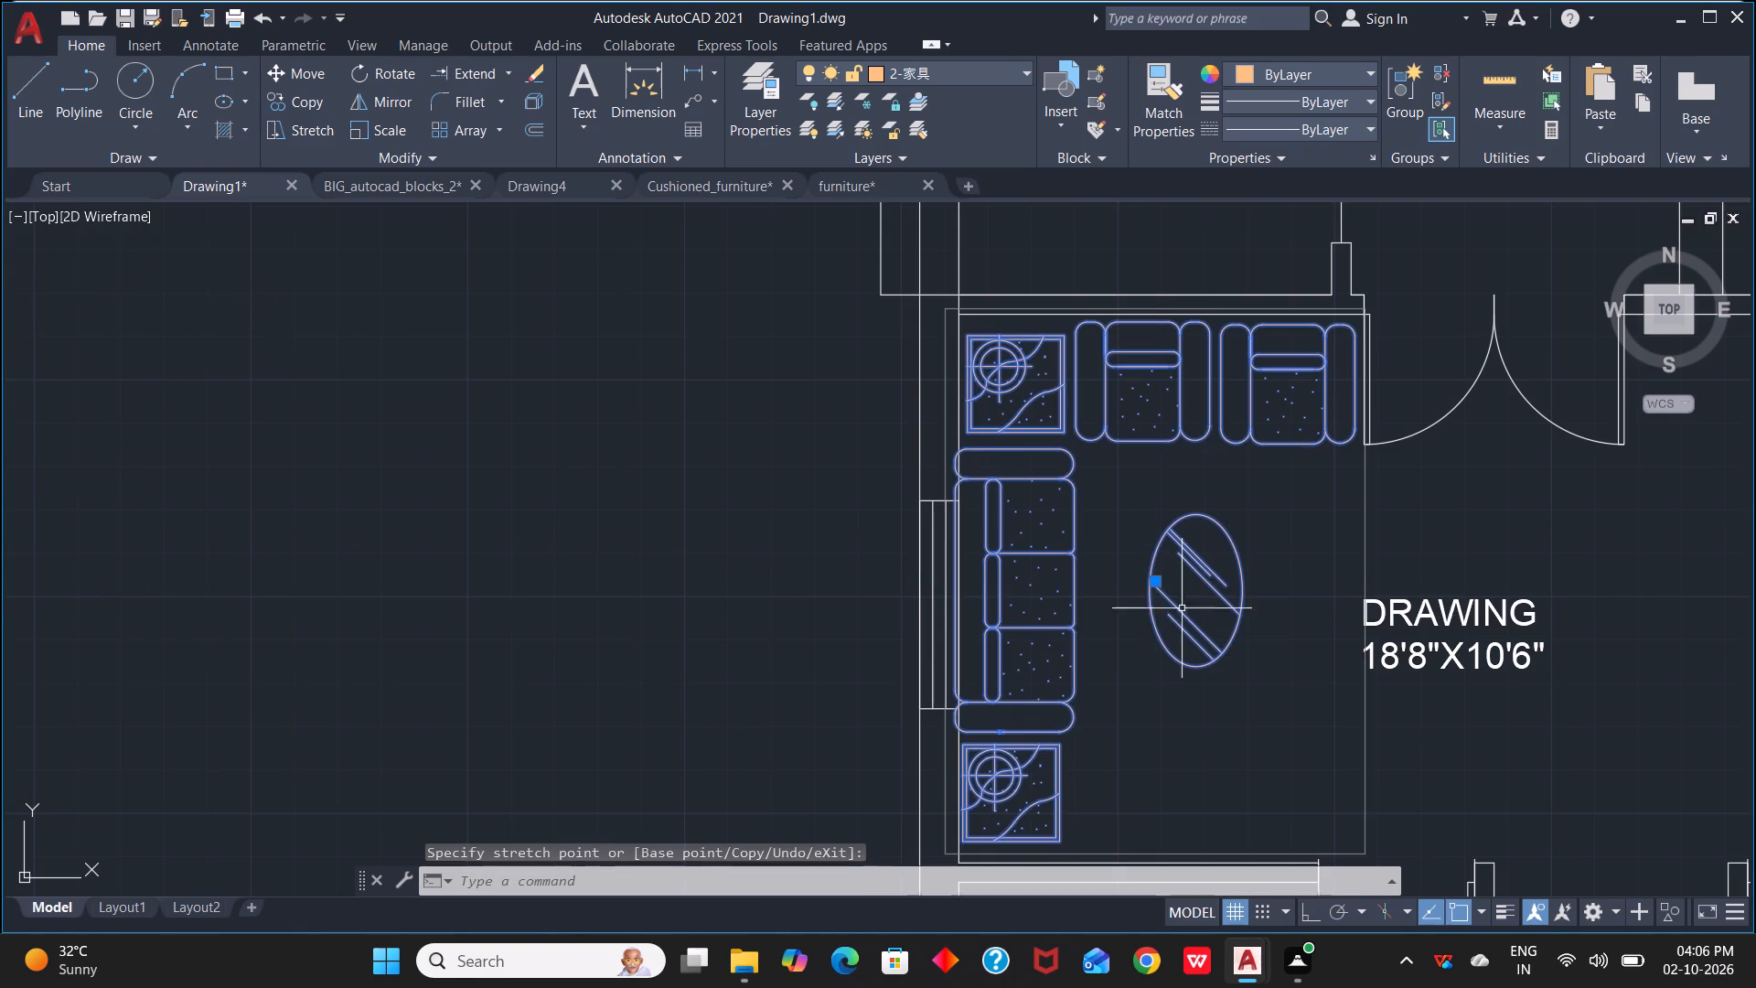
scroll(1451, 682, "down", 2)
middle_click_drag(1549, 693, 1472, 477)
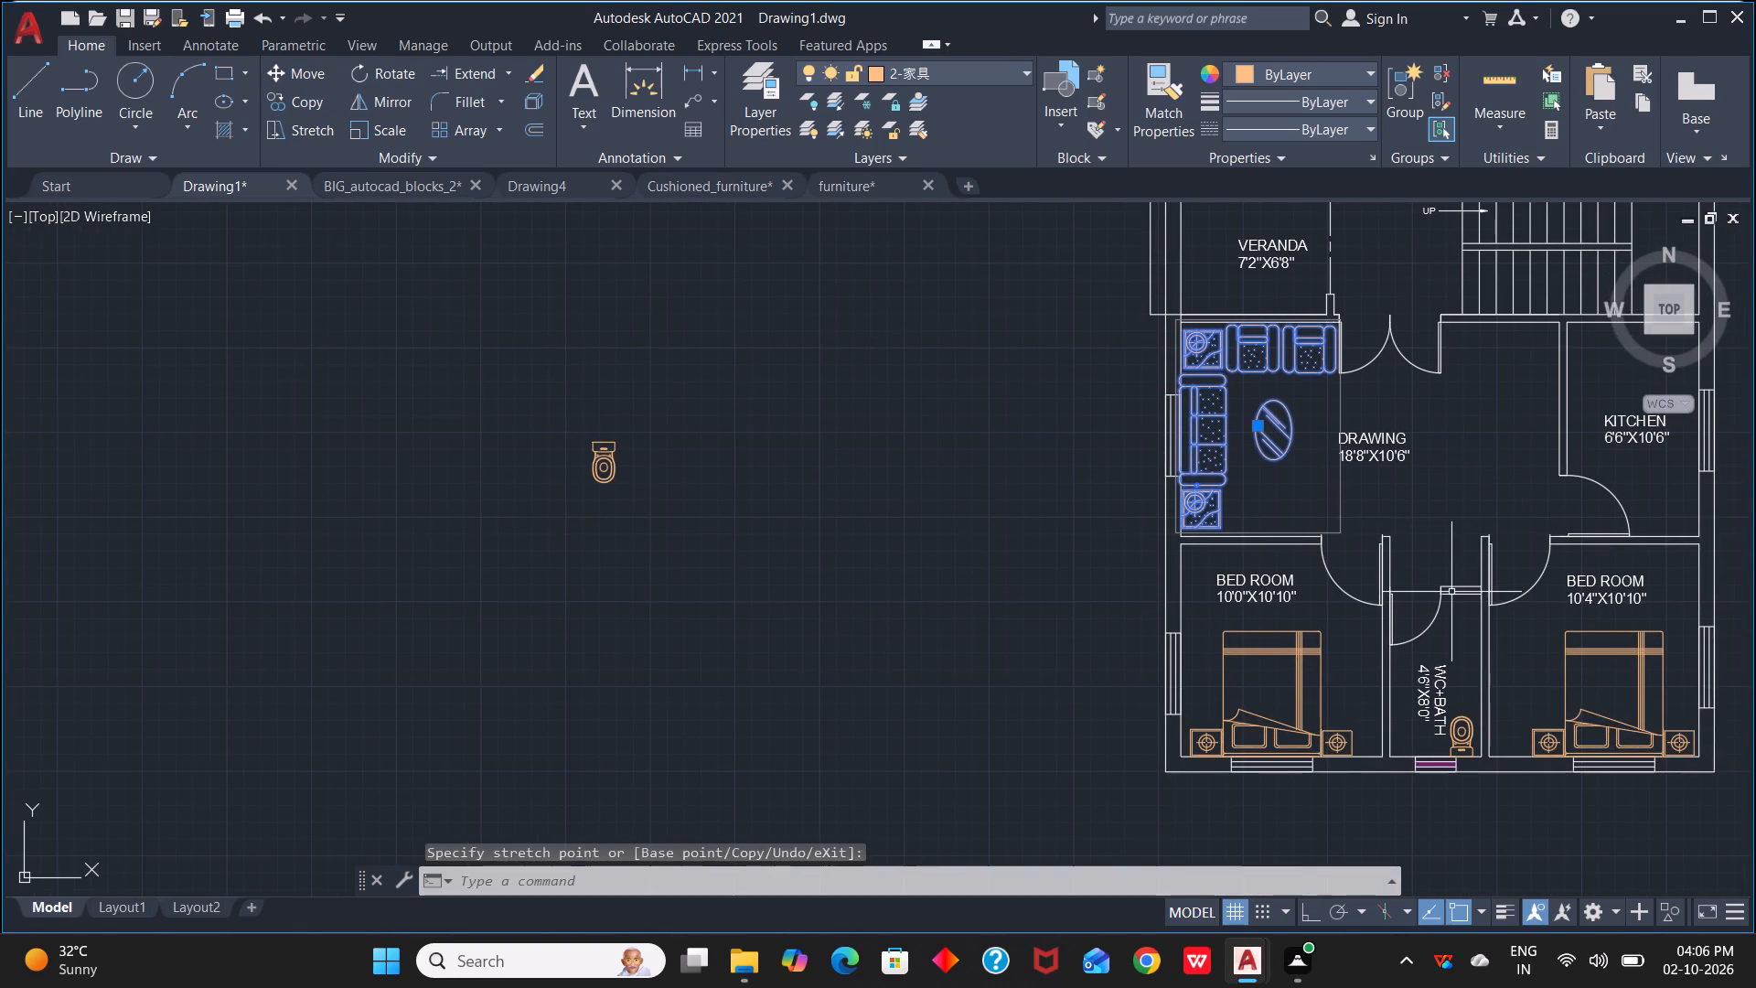
key("Escape")
Copy the lower drawing room's sofa set straight north into the upper drawing room, with its armchairs along the north wall.
left_click(1266, 439)
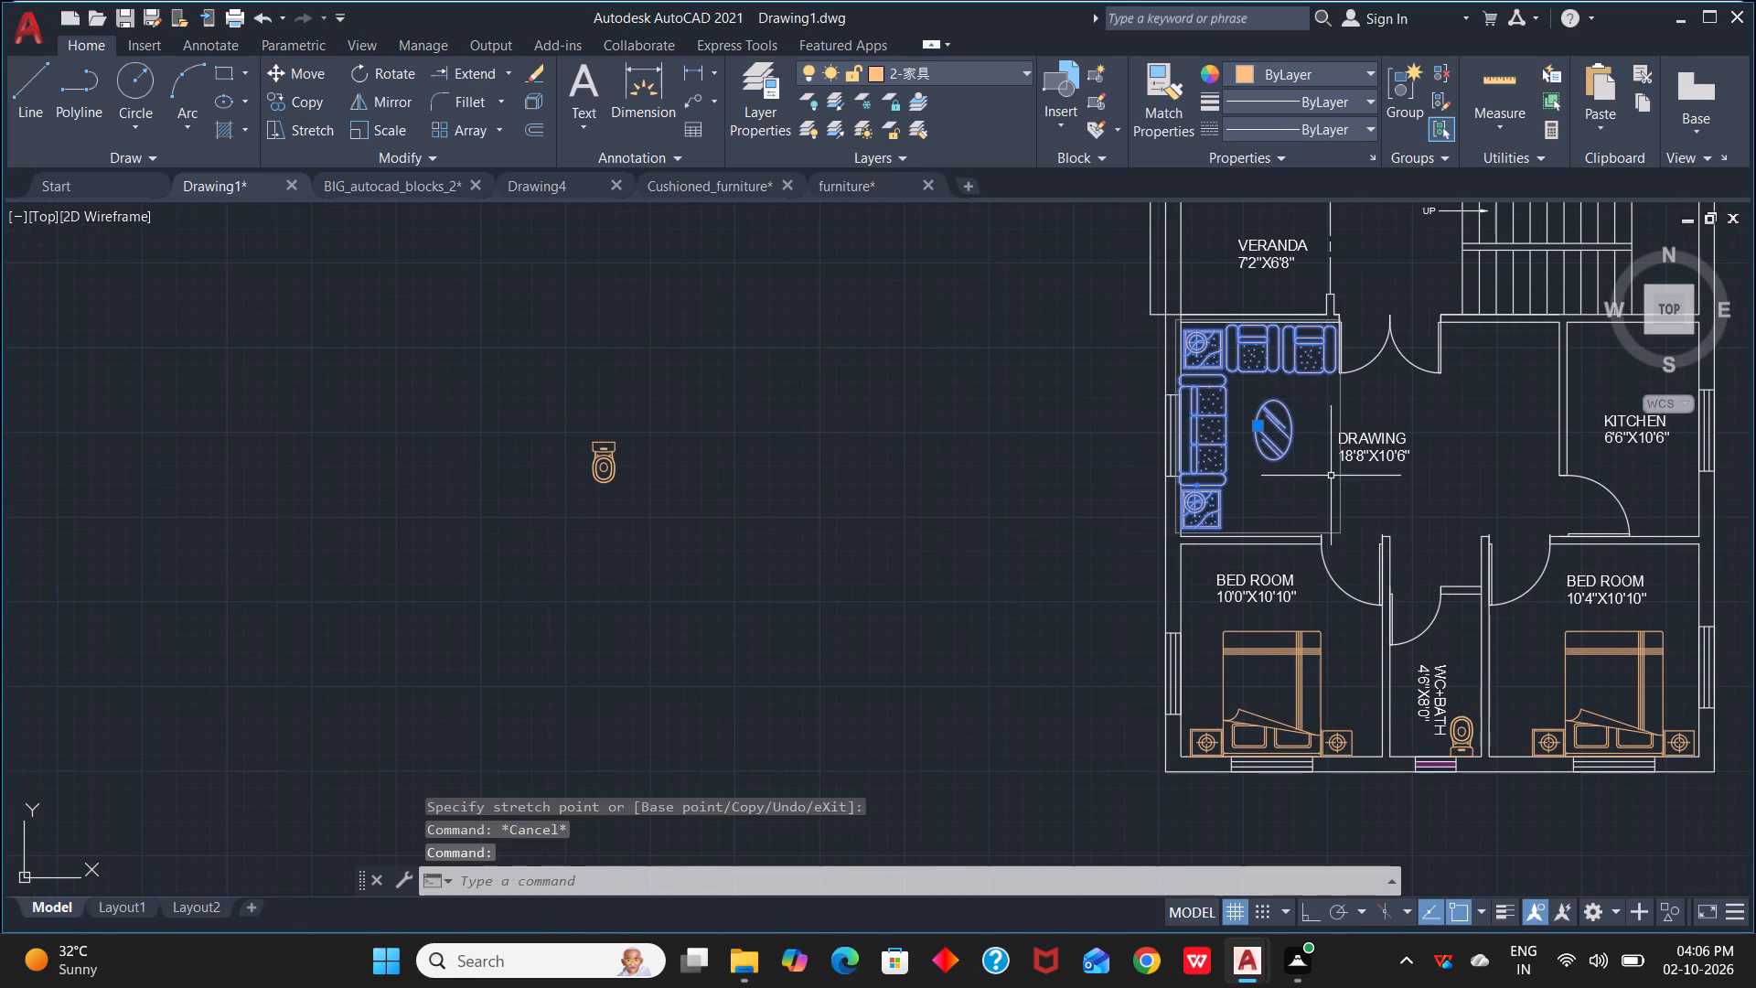
type("CO")
key("space")
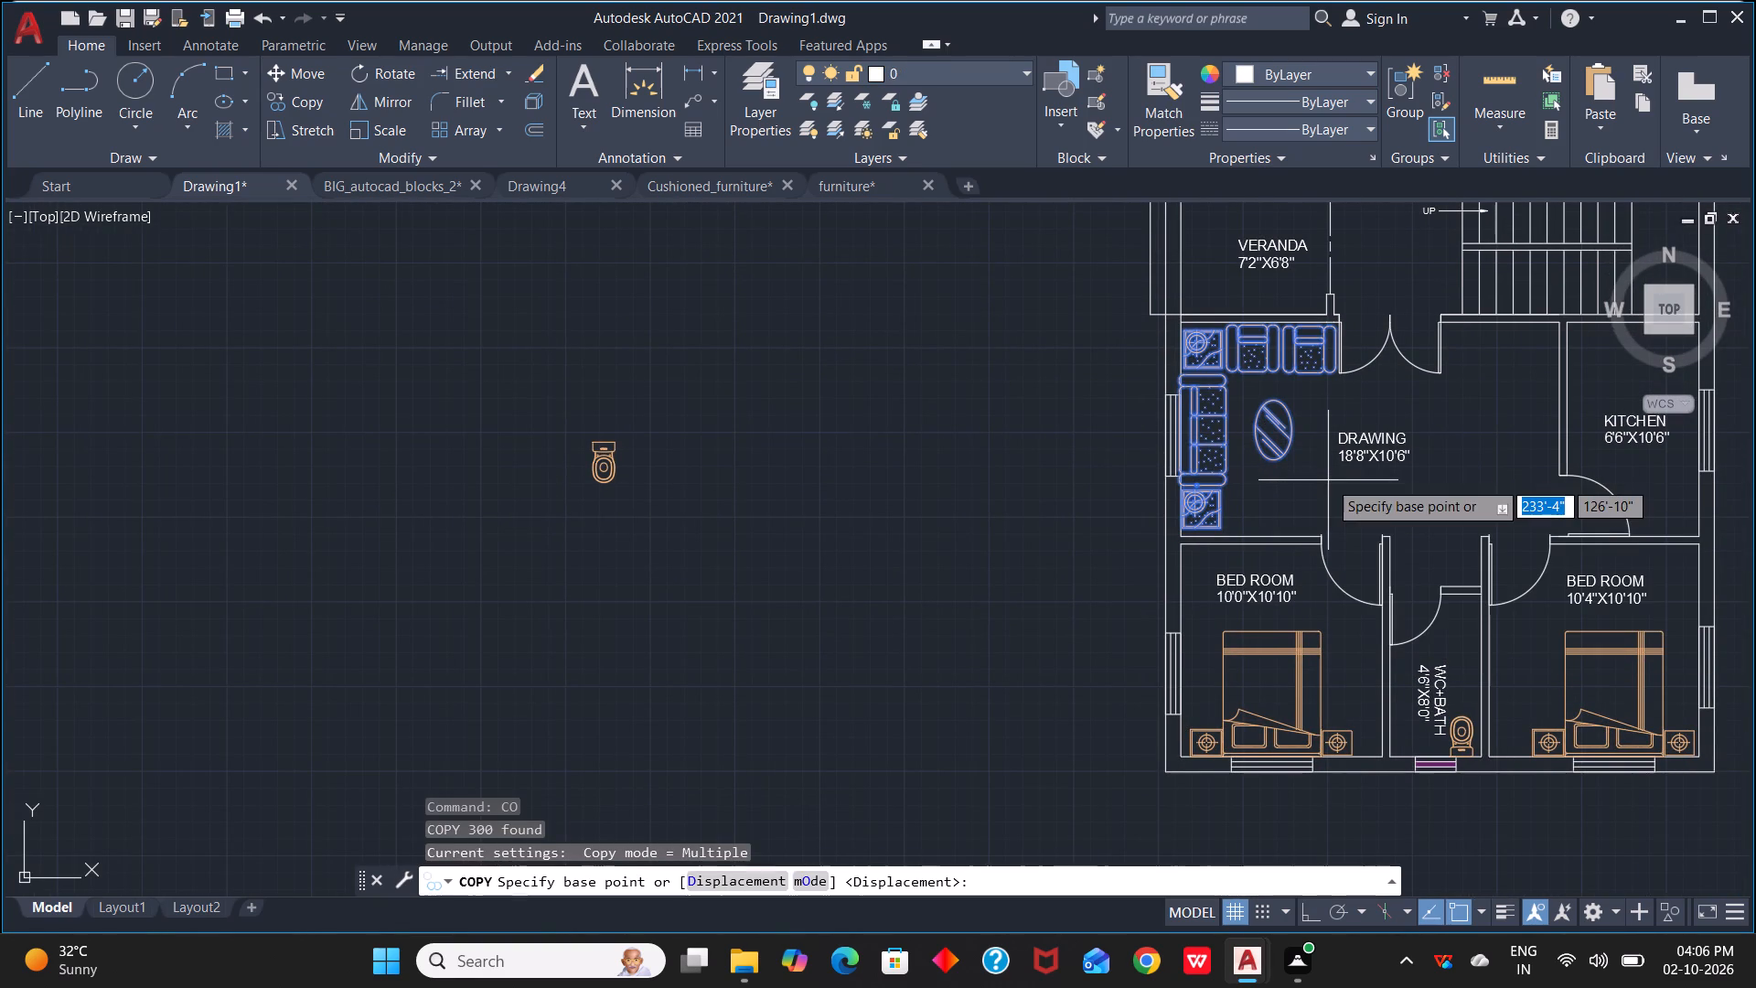
left_click(1195, 334)
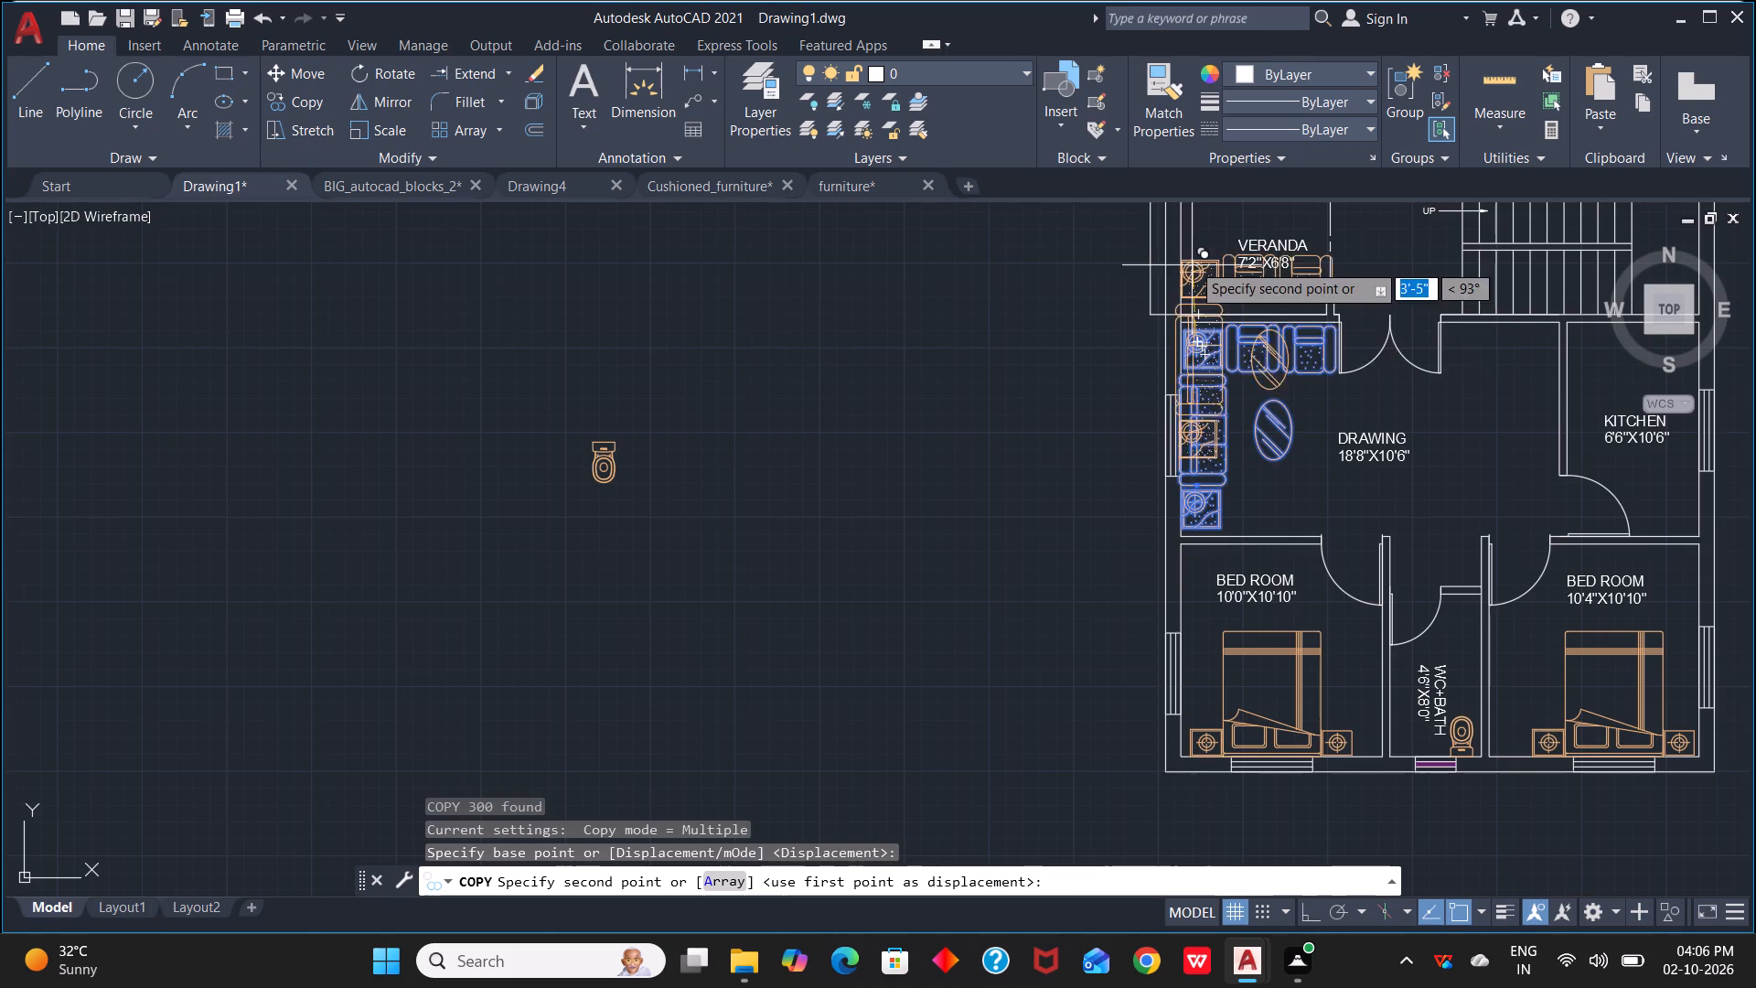
scroll(1195, 238, "down", 2)
middle_click_drag(1208, 244, 1198, 602)
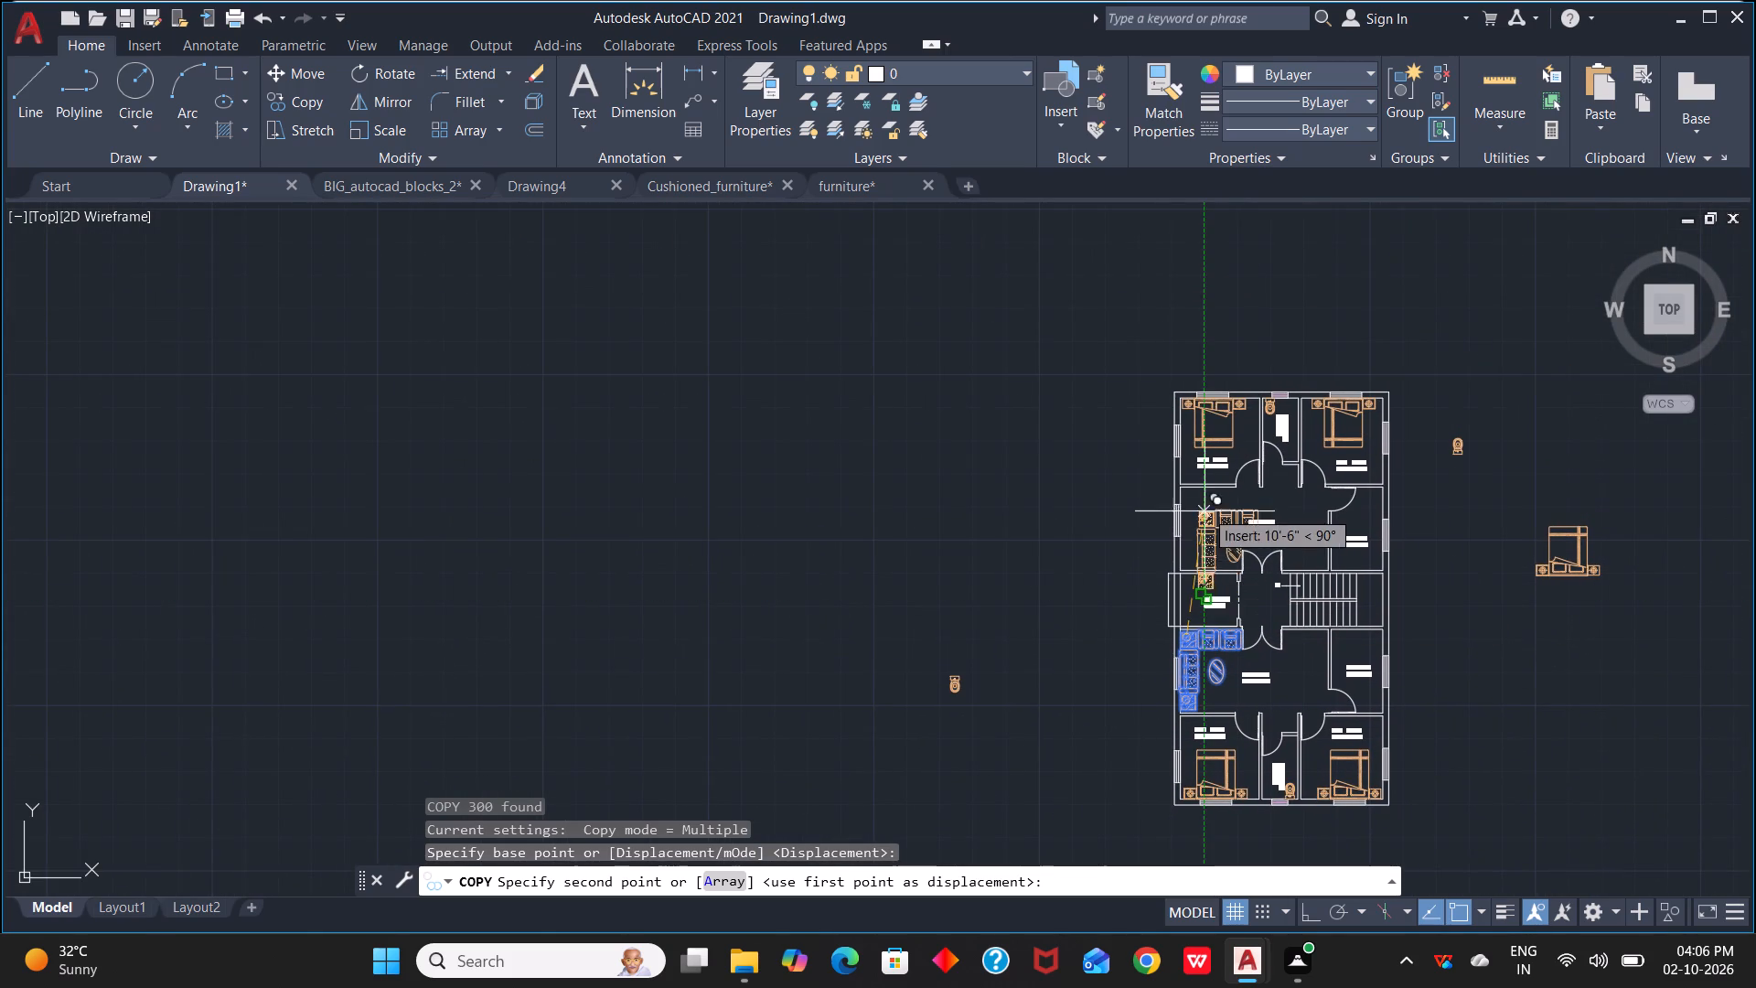
scroll(1199, 500, "up", 2)
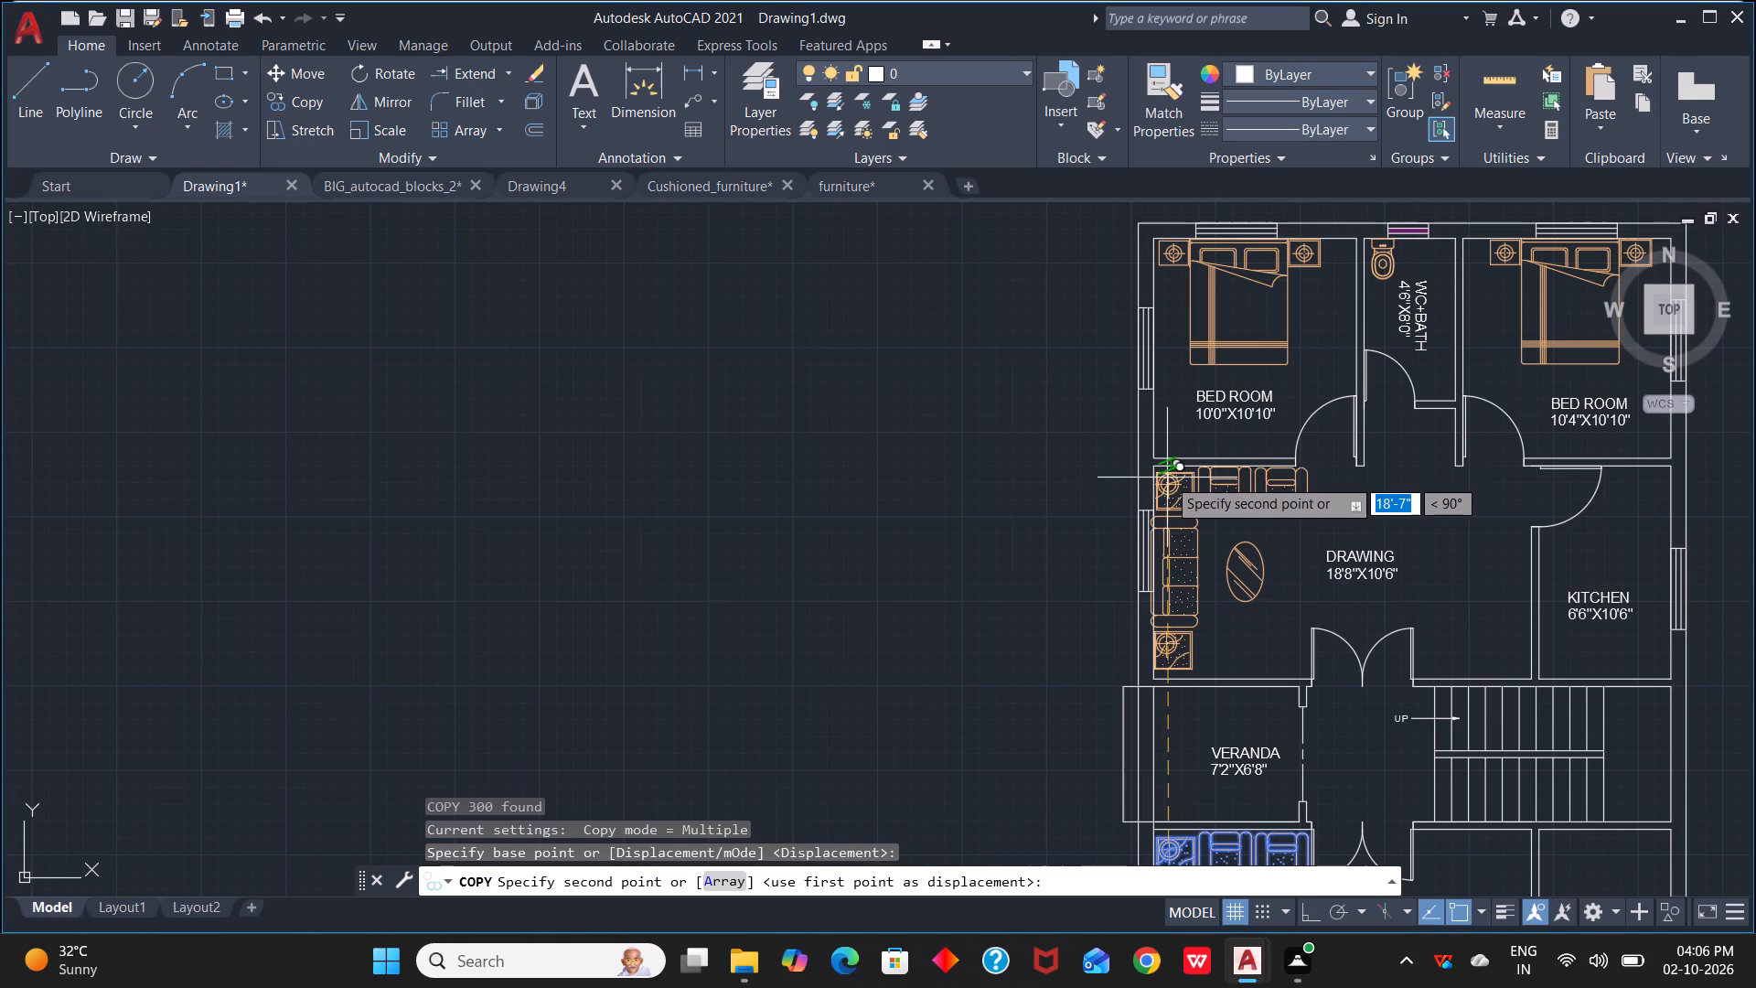
left_click(1167, 478)
scroll(1329, 596, "down", 2)
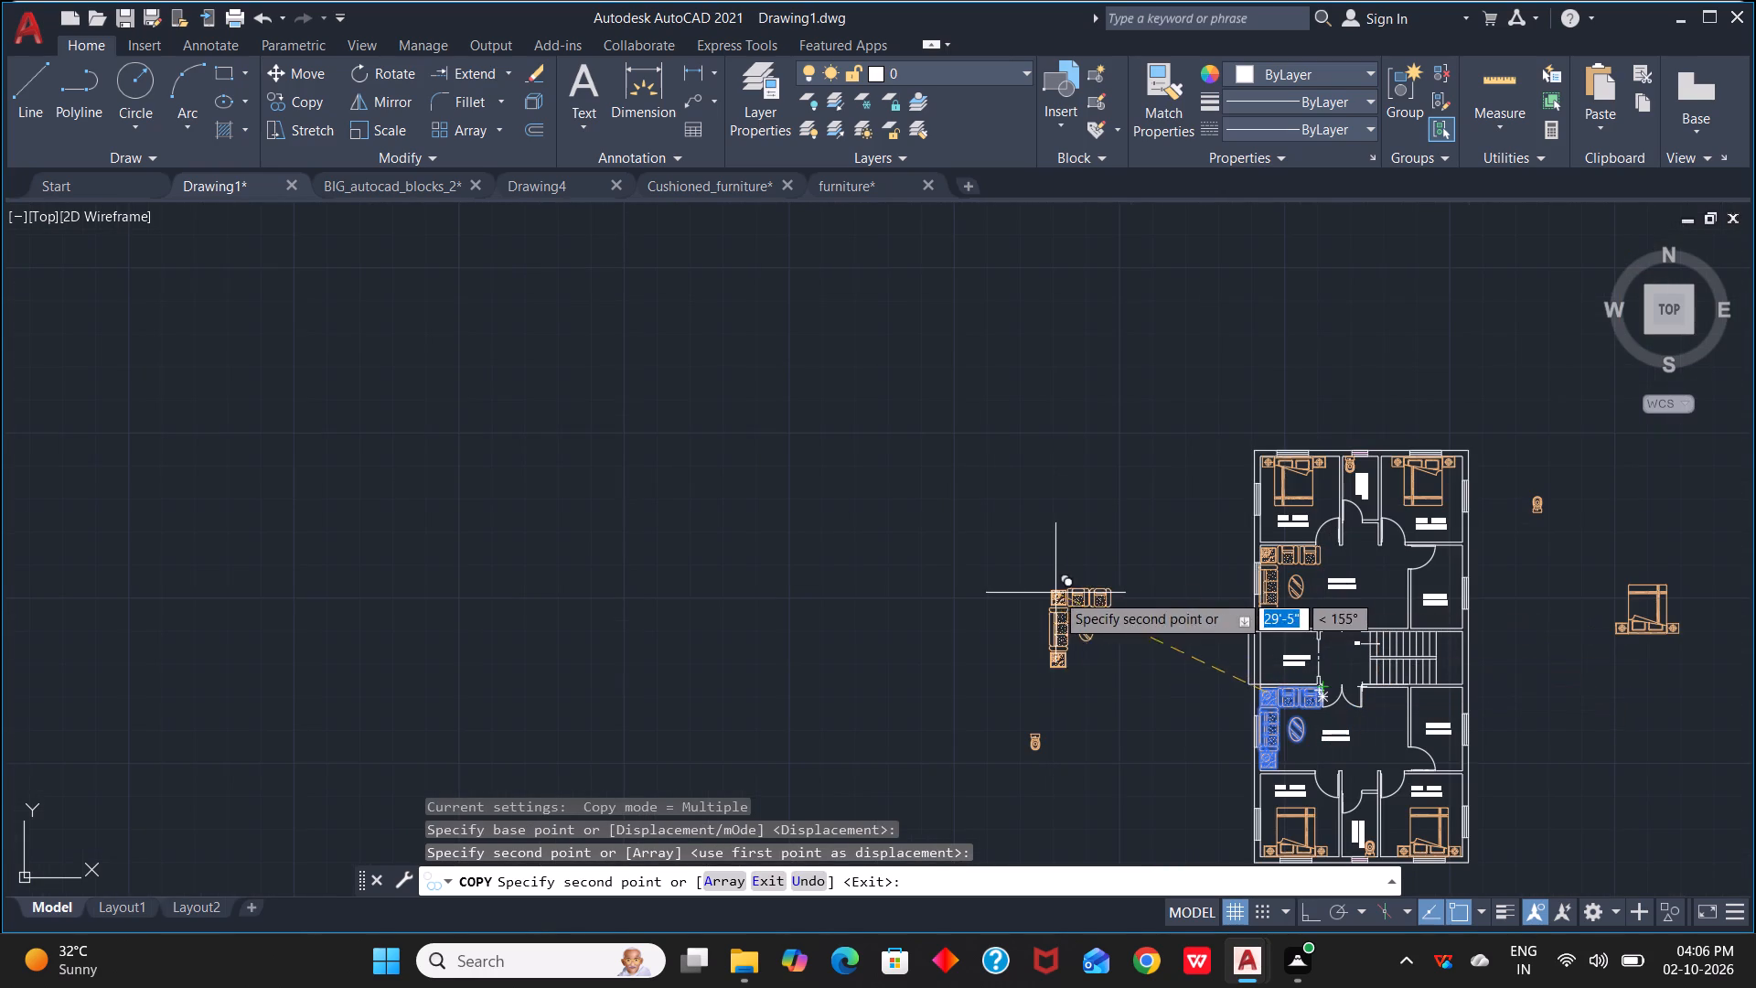
key("Escape")
Move the upper drawing room's sofa set out to the empty space west of the floor plan.
scroll(1292, 672, "up", 2)
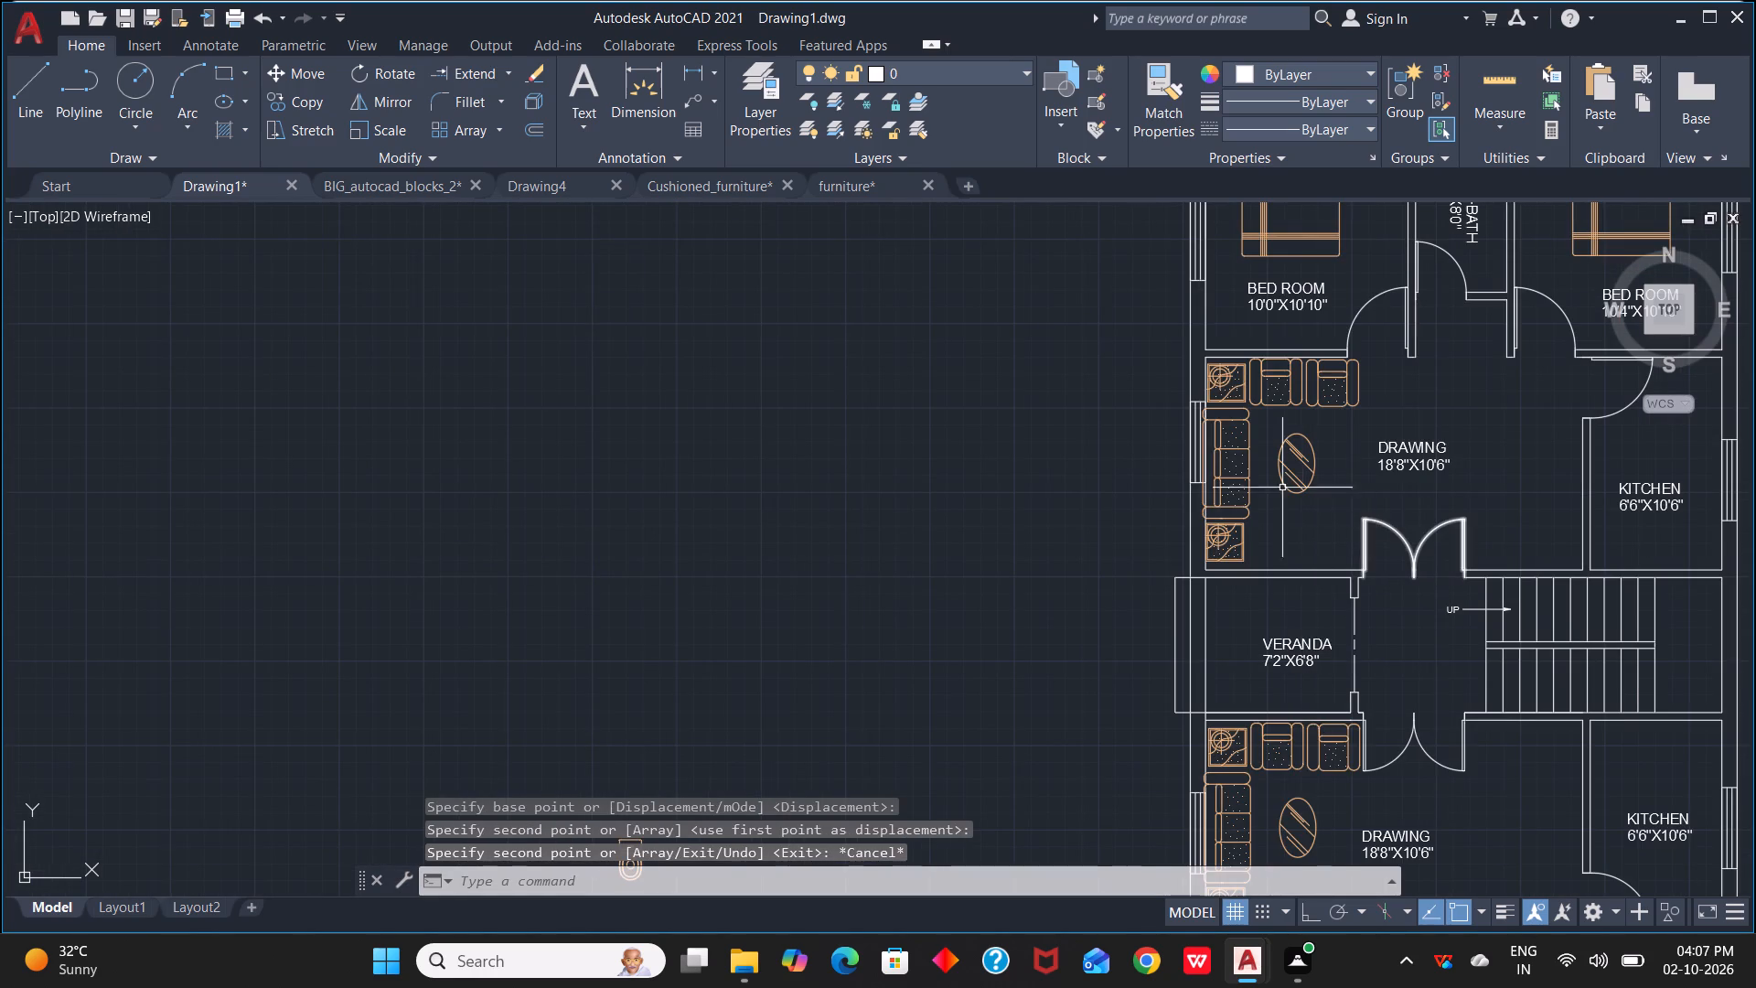
scroll(1280, 481, "up", 2)
left_click(1177, 446)
left_click(1310, 439)
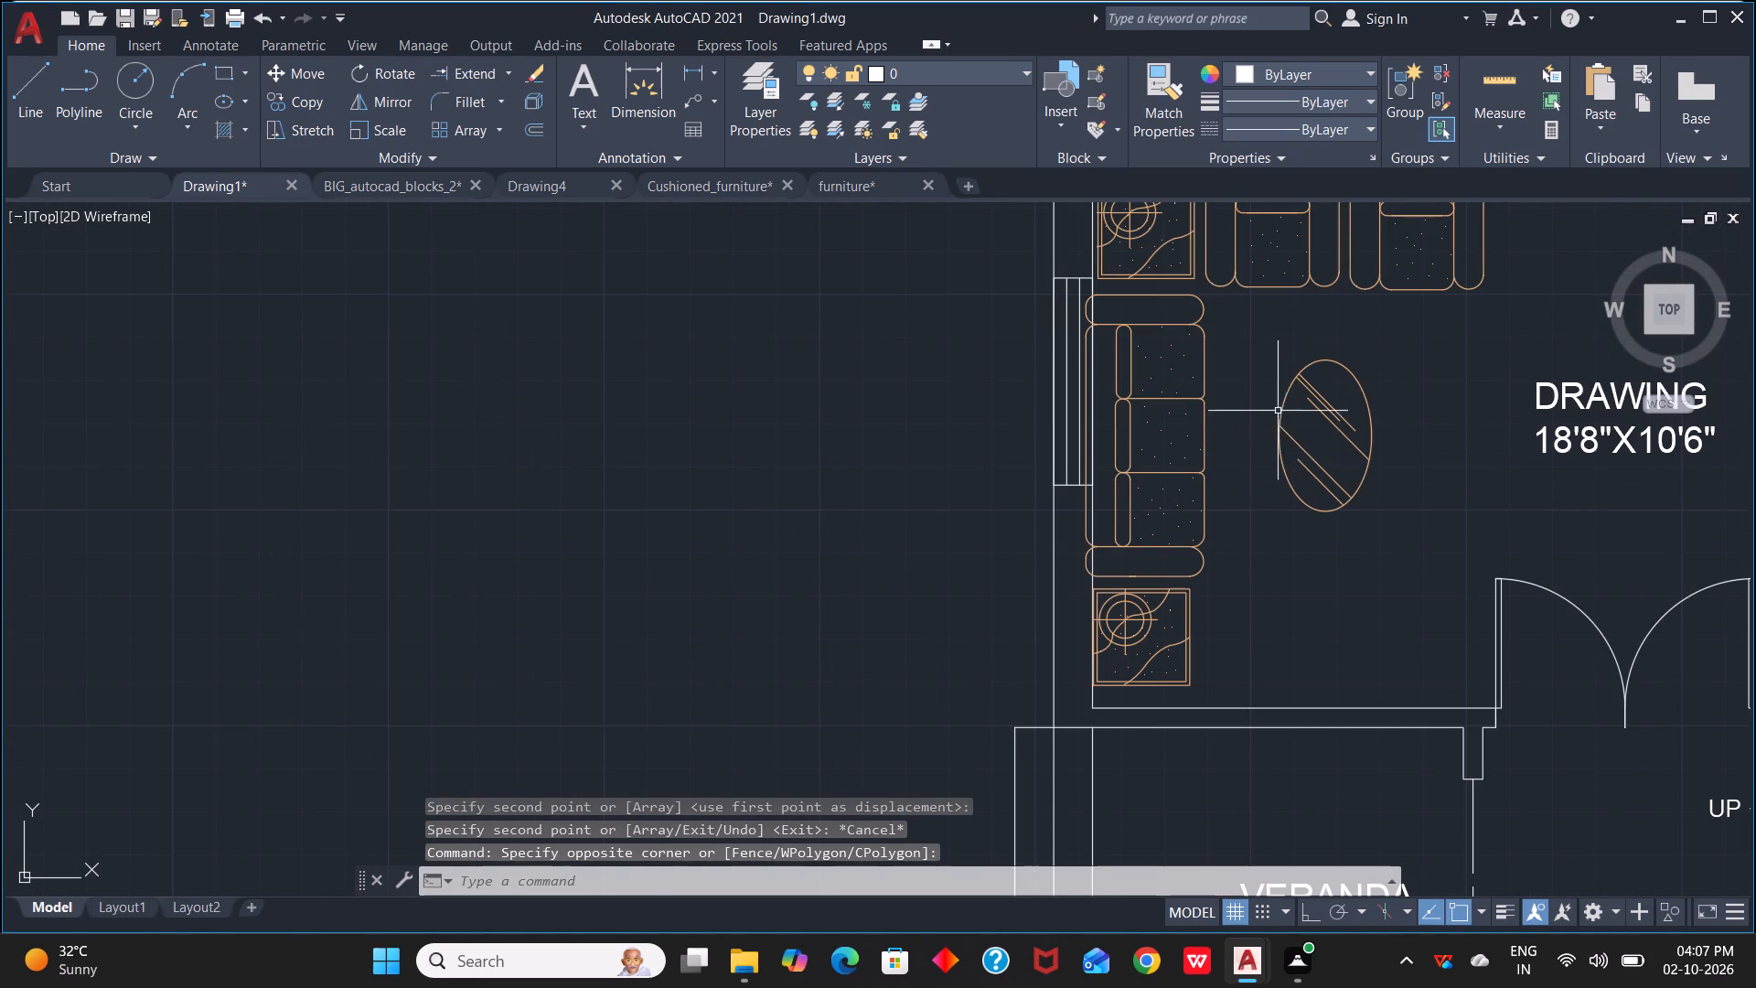
left_click(1290, 404)
left_click(1286, 400)
double_click(1286, 400)
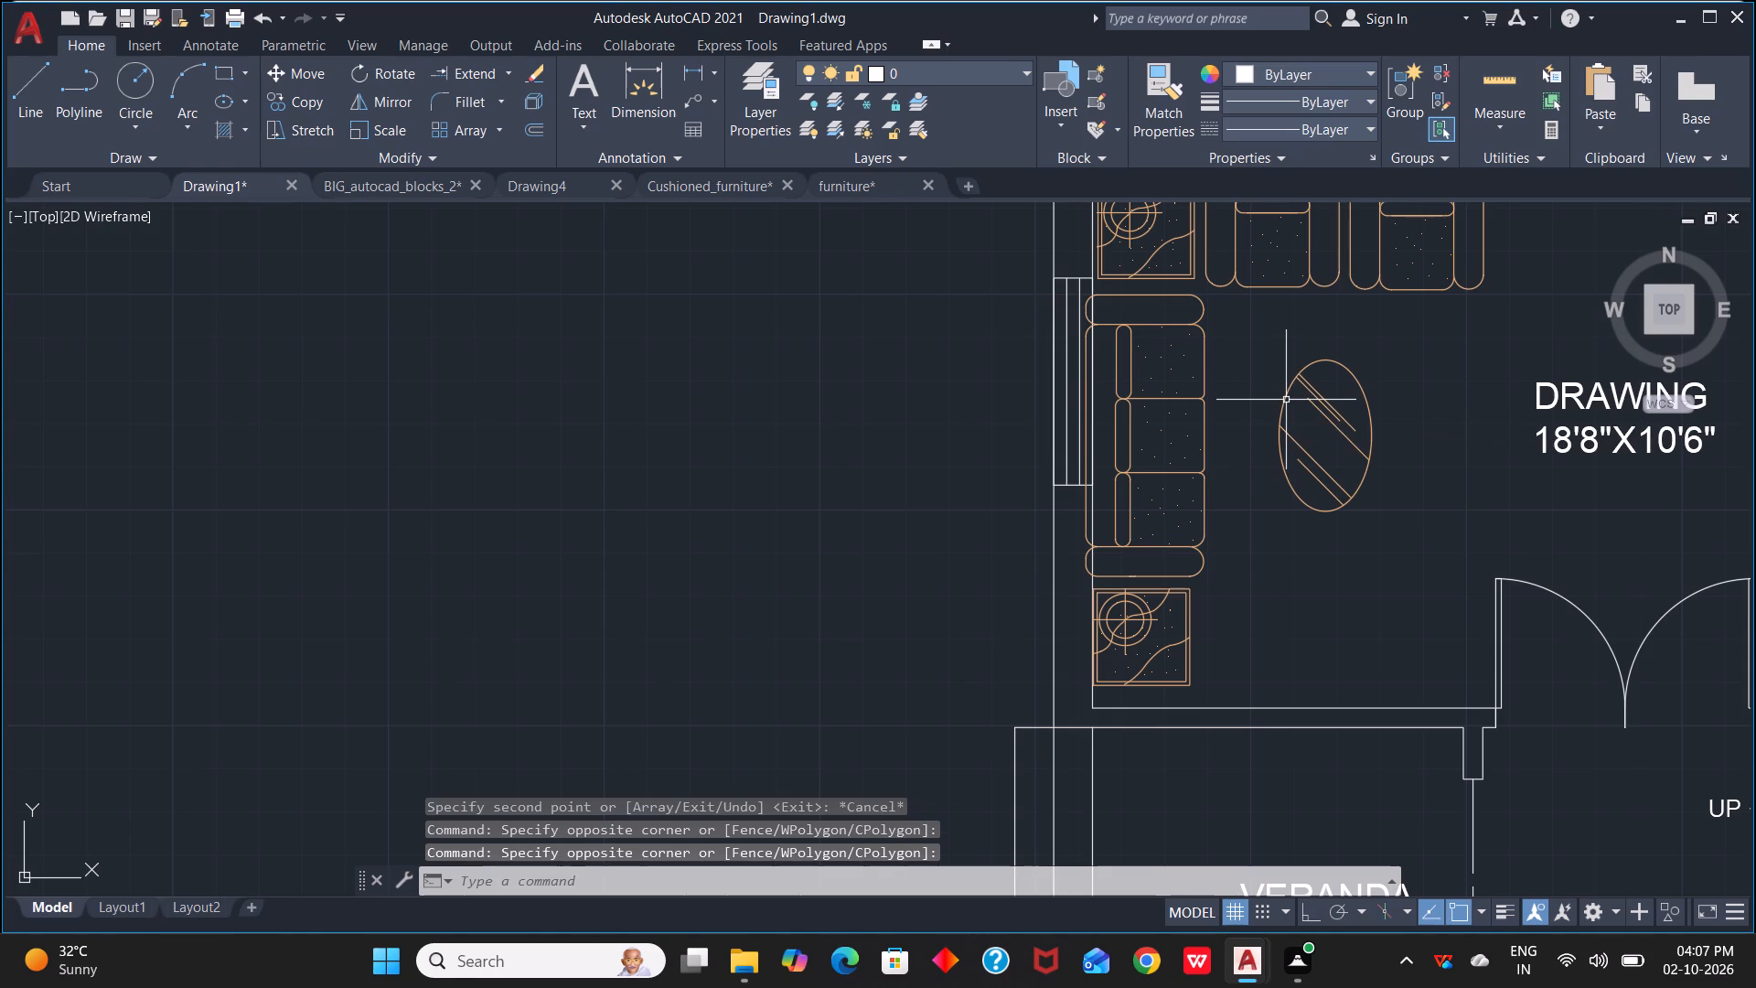
left_click_drag(1290, 425, 1301, 424)
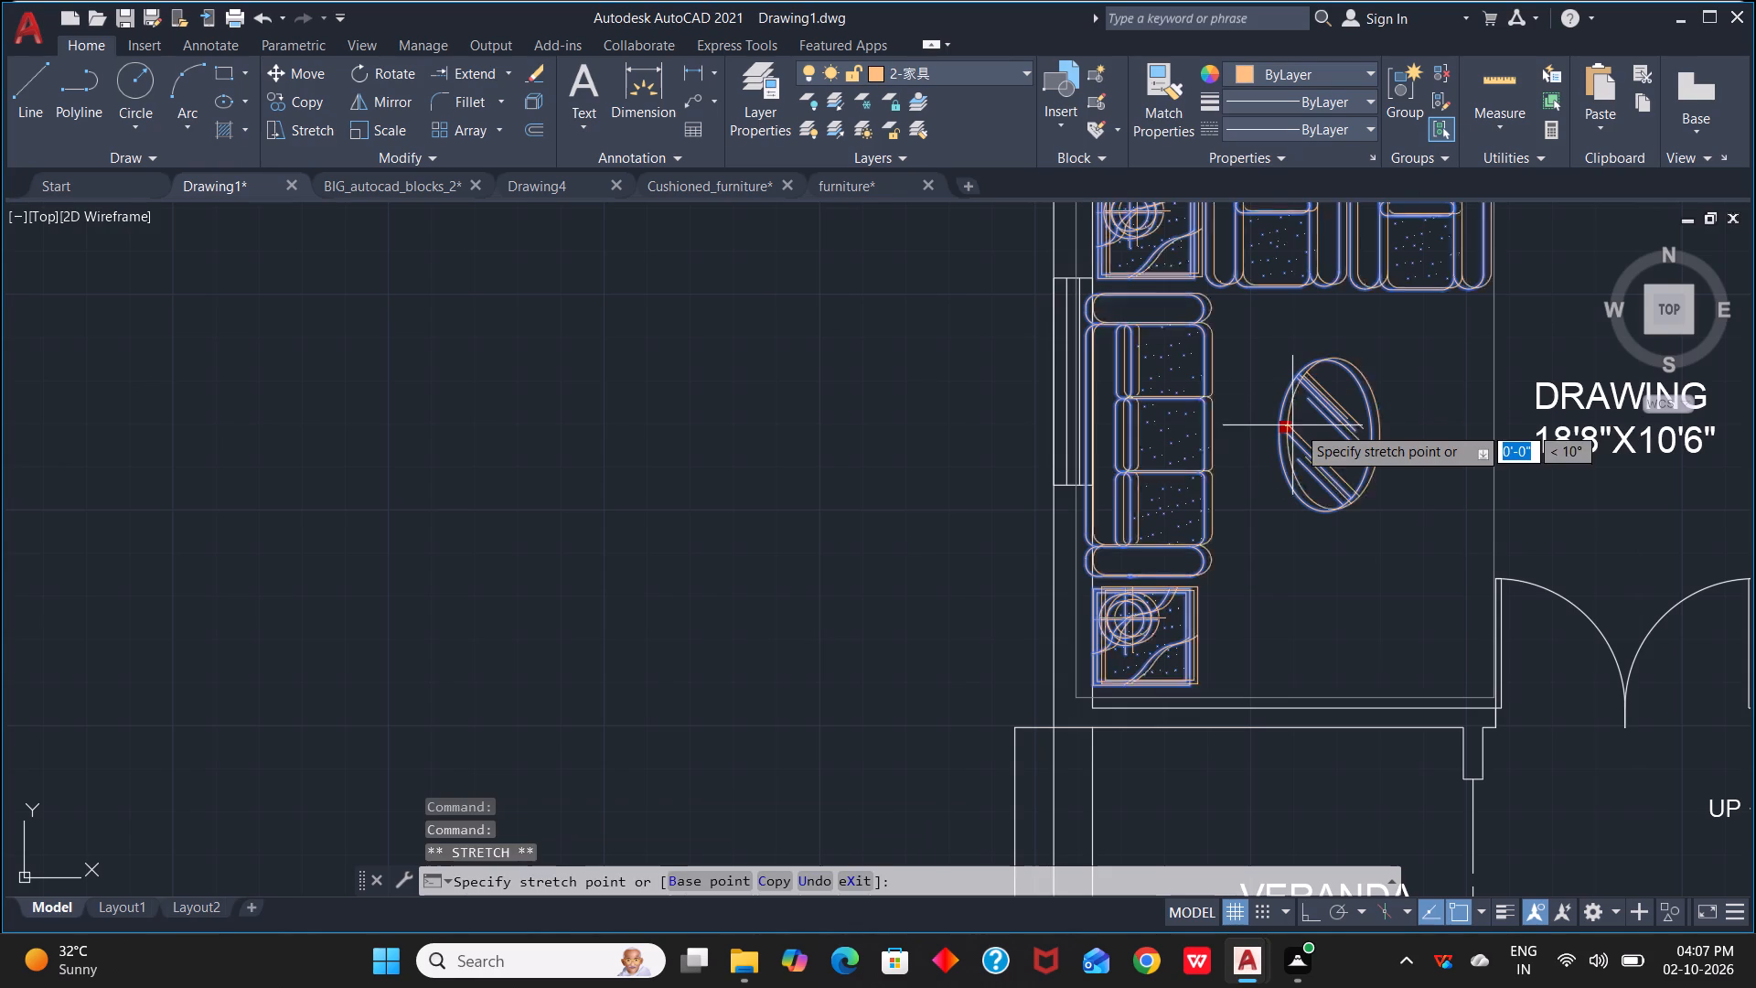
left_click_drag(1301, 424, 1033, 467)
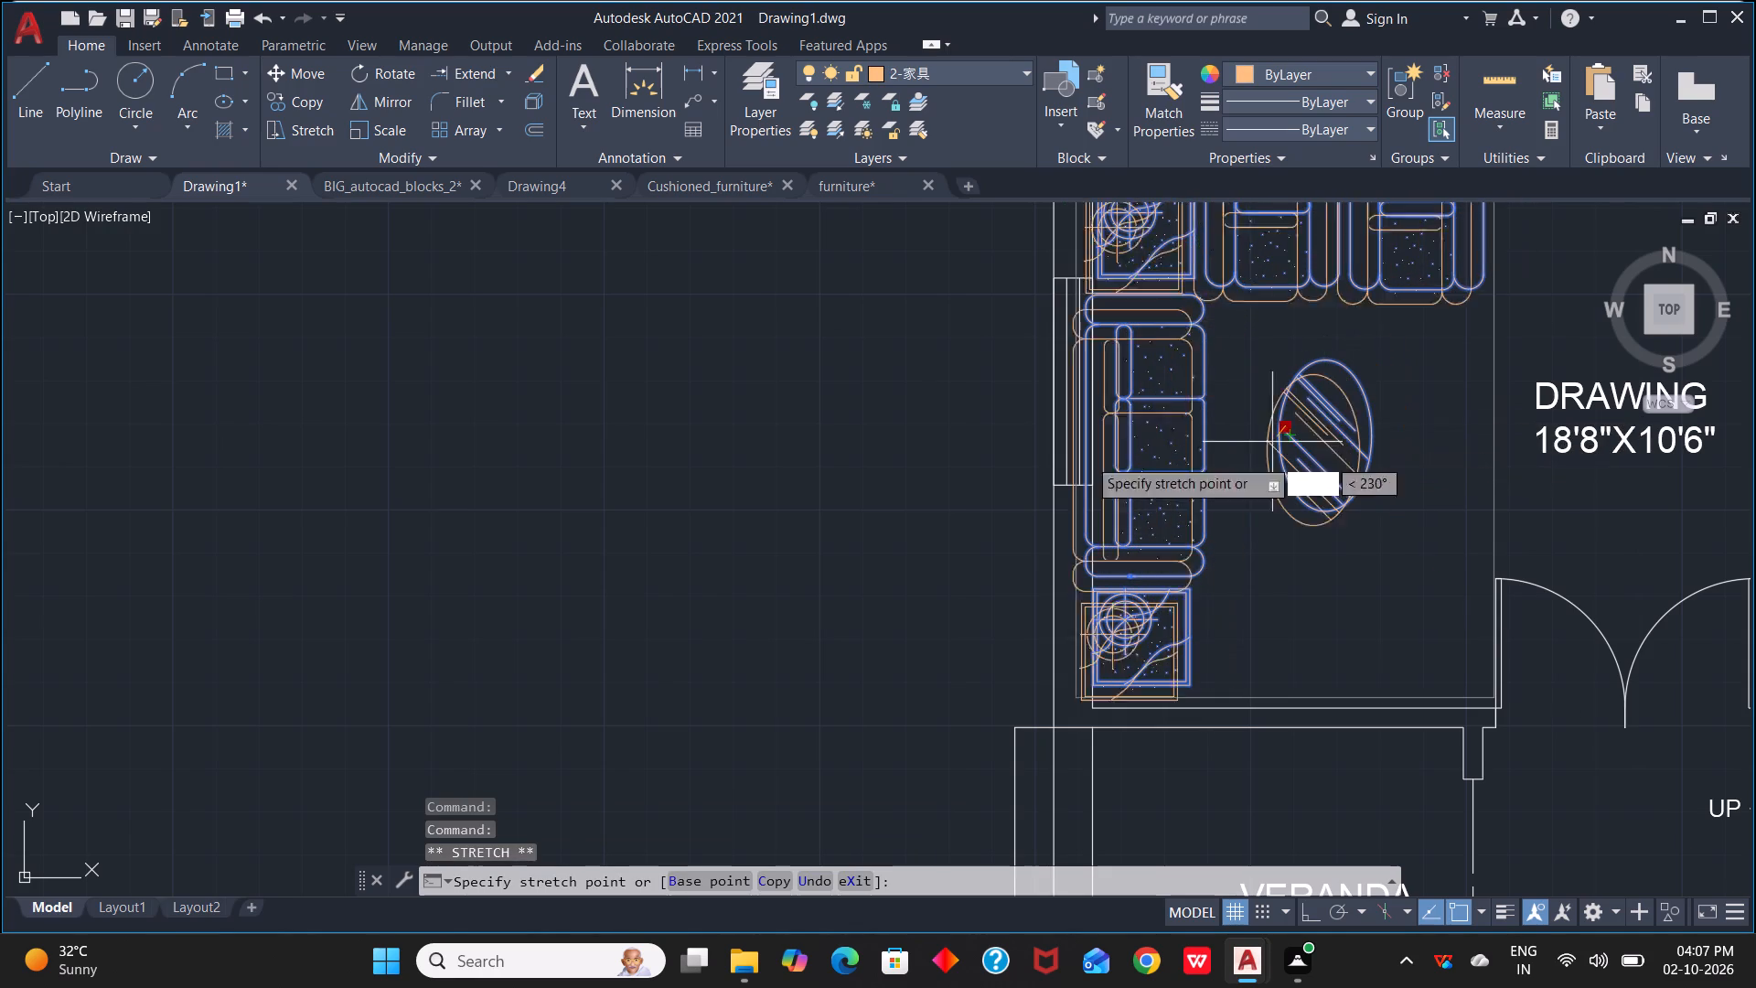
left_click_drag(1033, 467, 473, 502)
left_click(473, 502)
key("Escape")
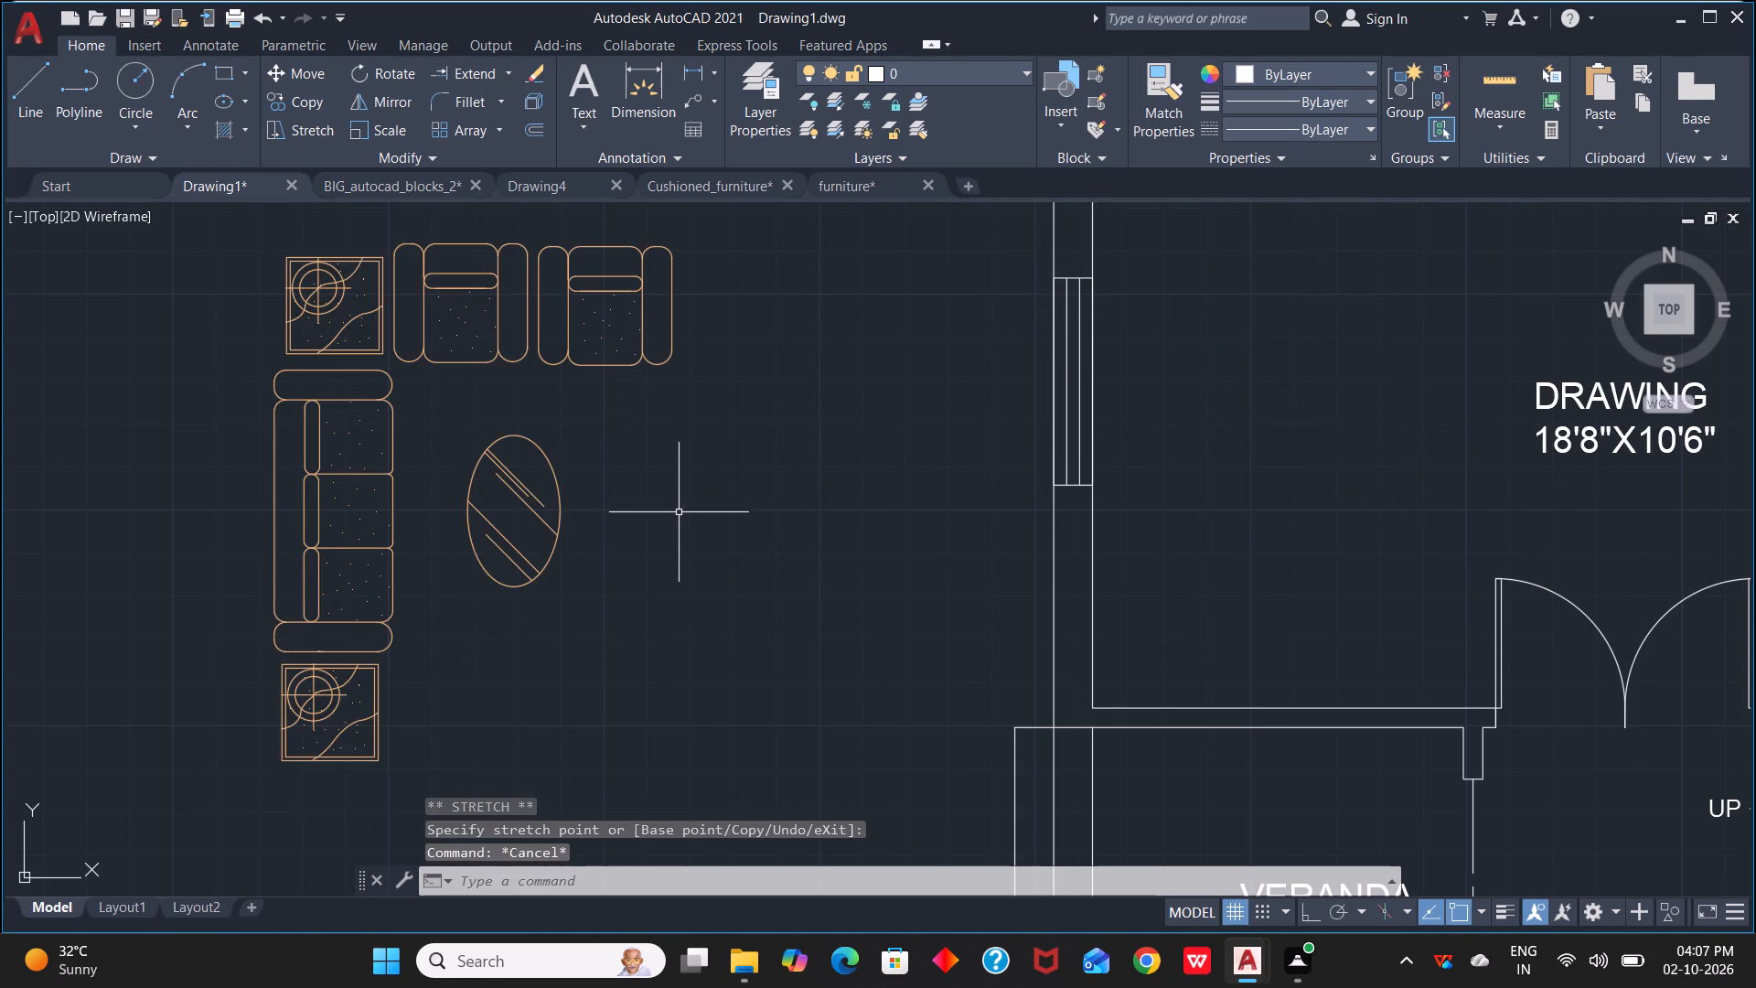
Scale down the sofa set west of the plan by reference, from its northern side table-to-eastern armchair span to a shorter picked length.
scroll(988, 520, "down", 1)
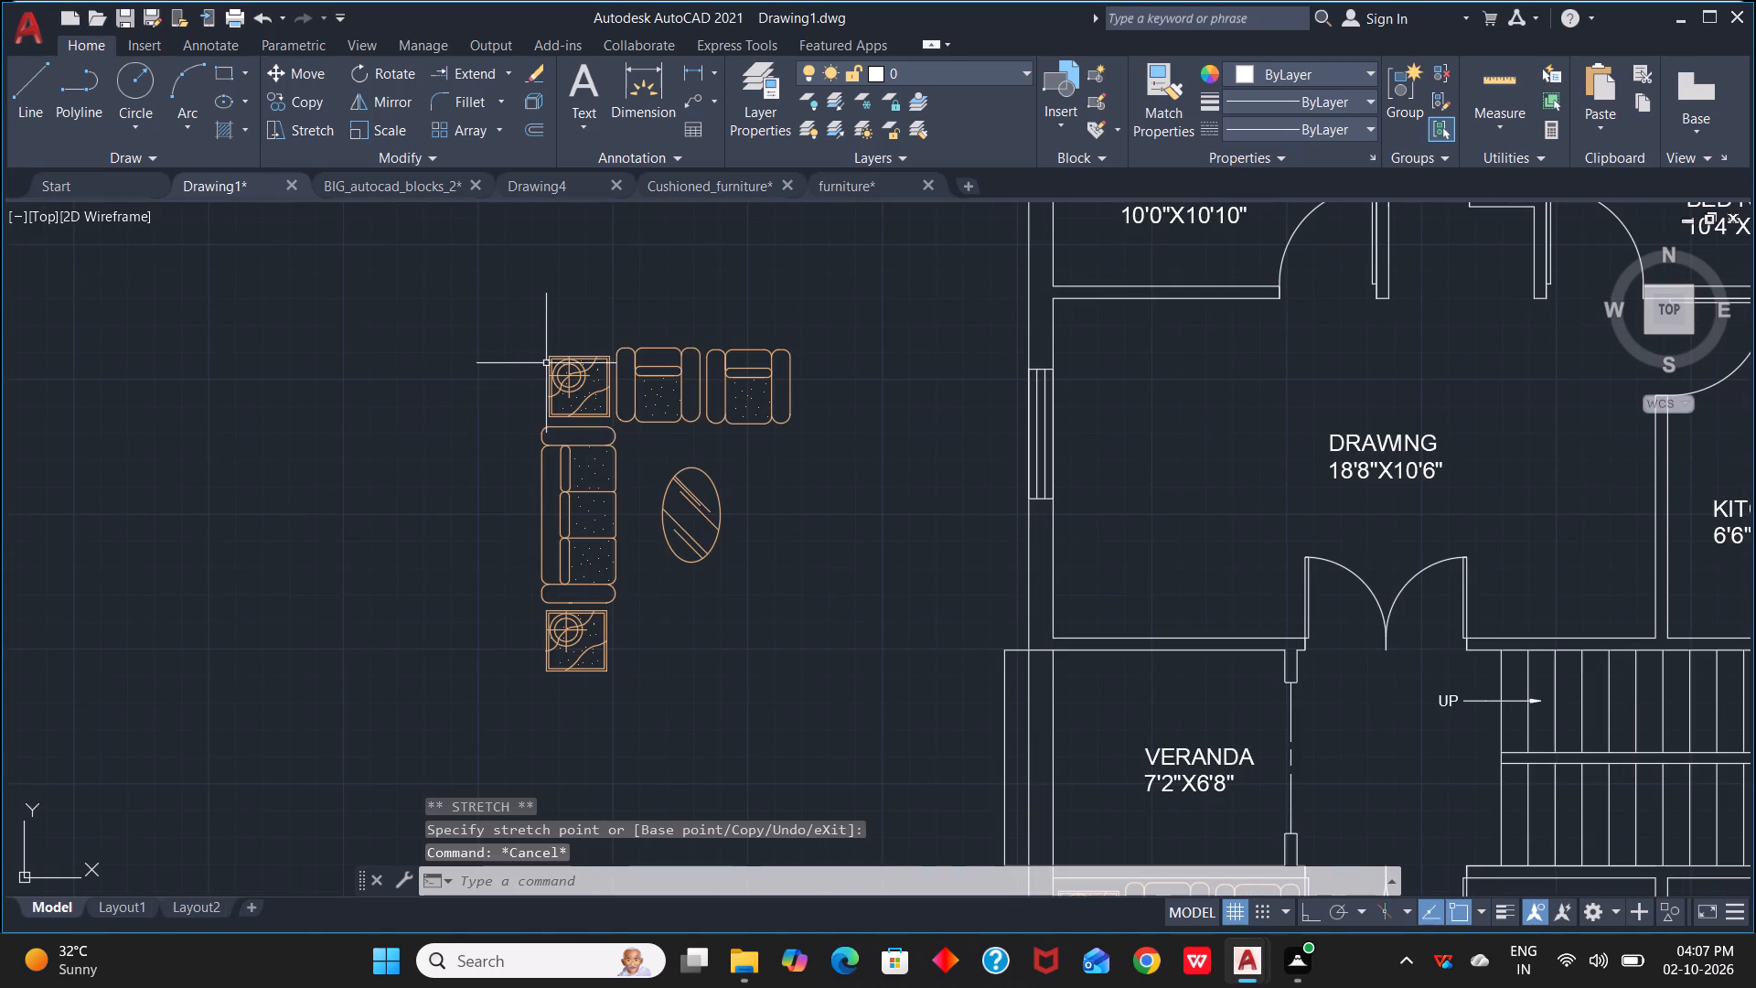
scroll(571, 369, "up", 1)
left_click(555, 366)
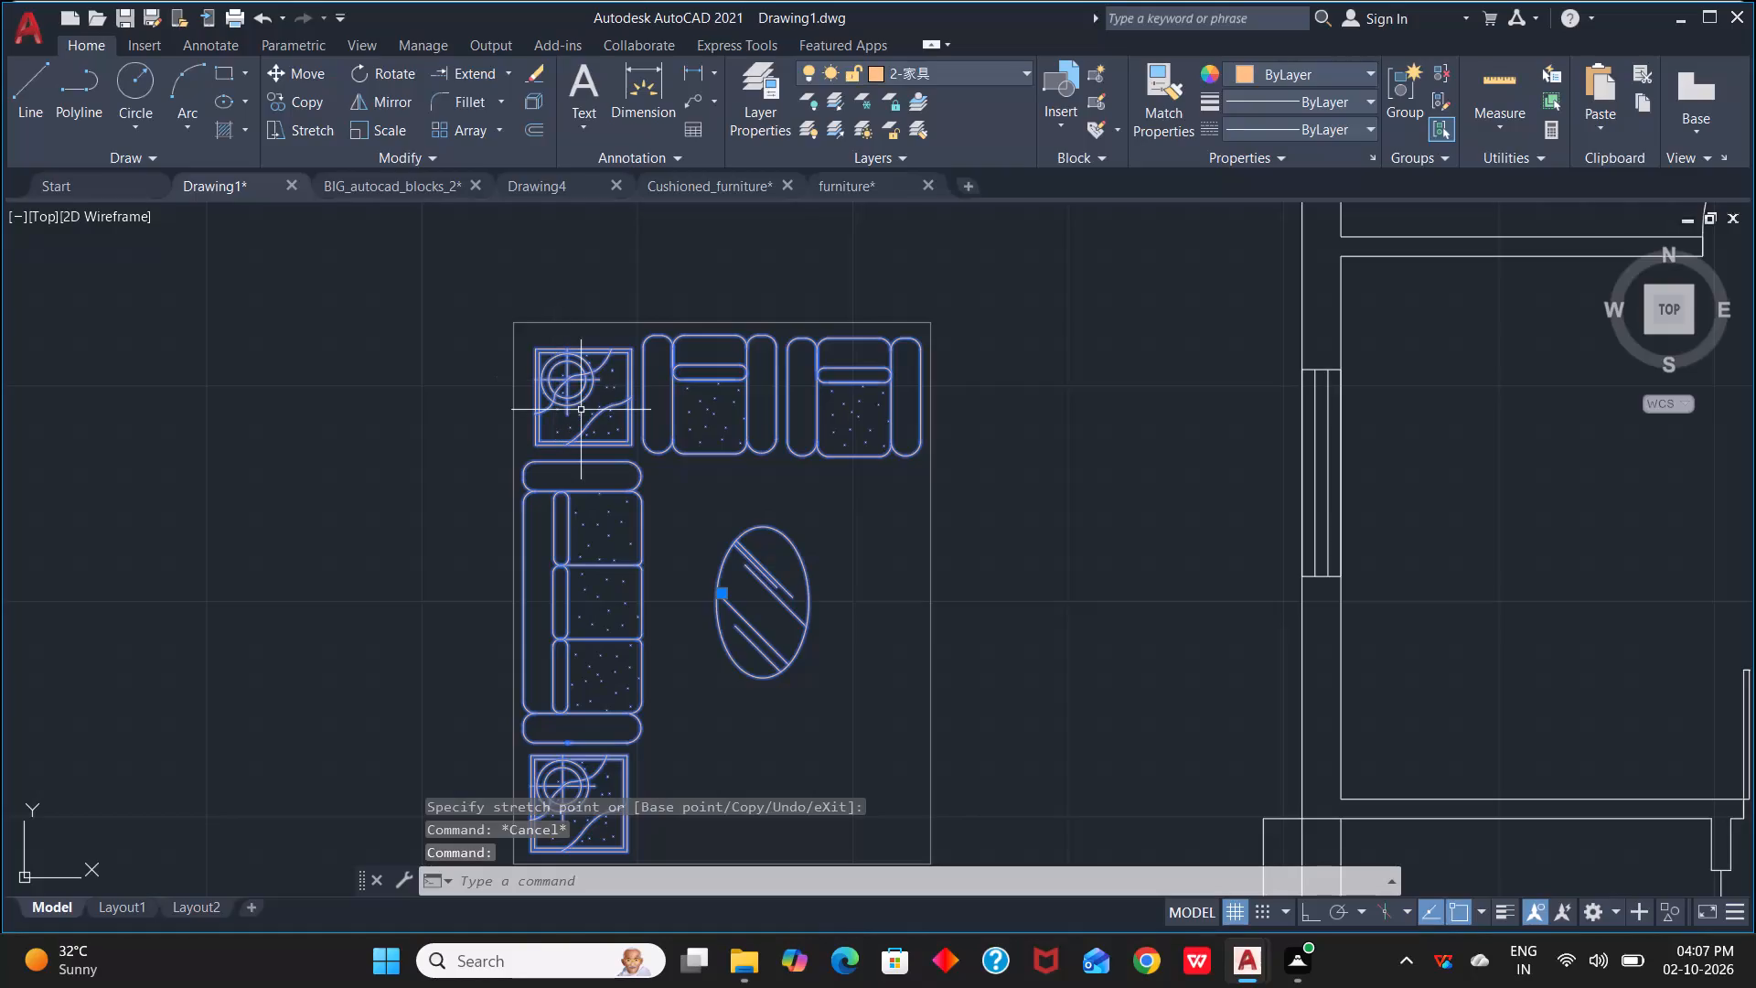
type("SC")
key("space")
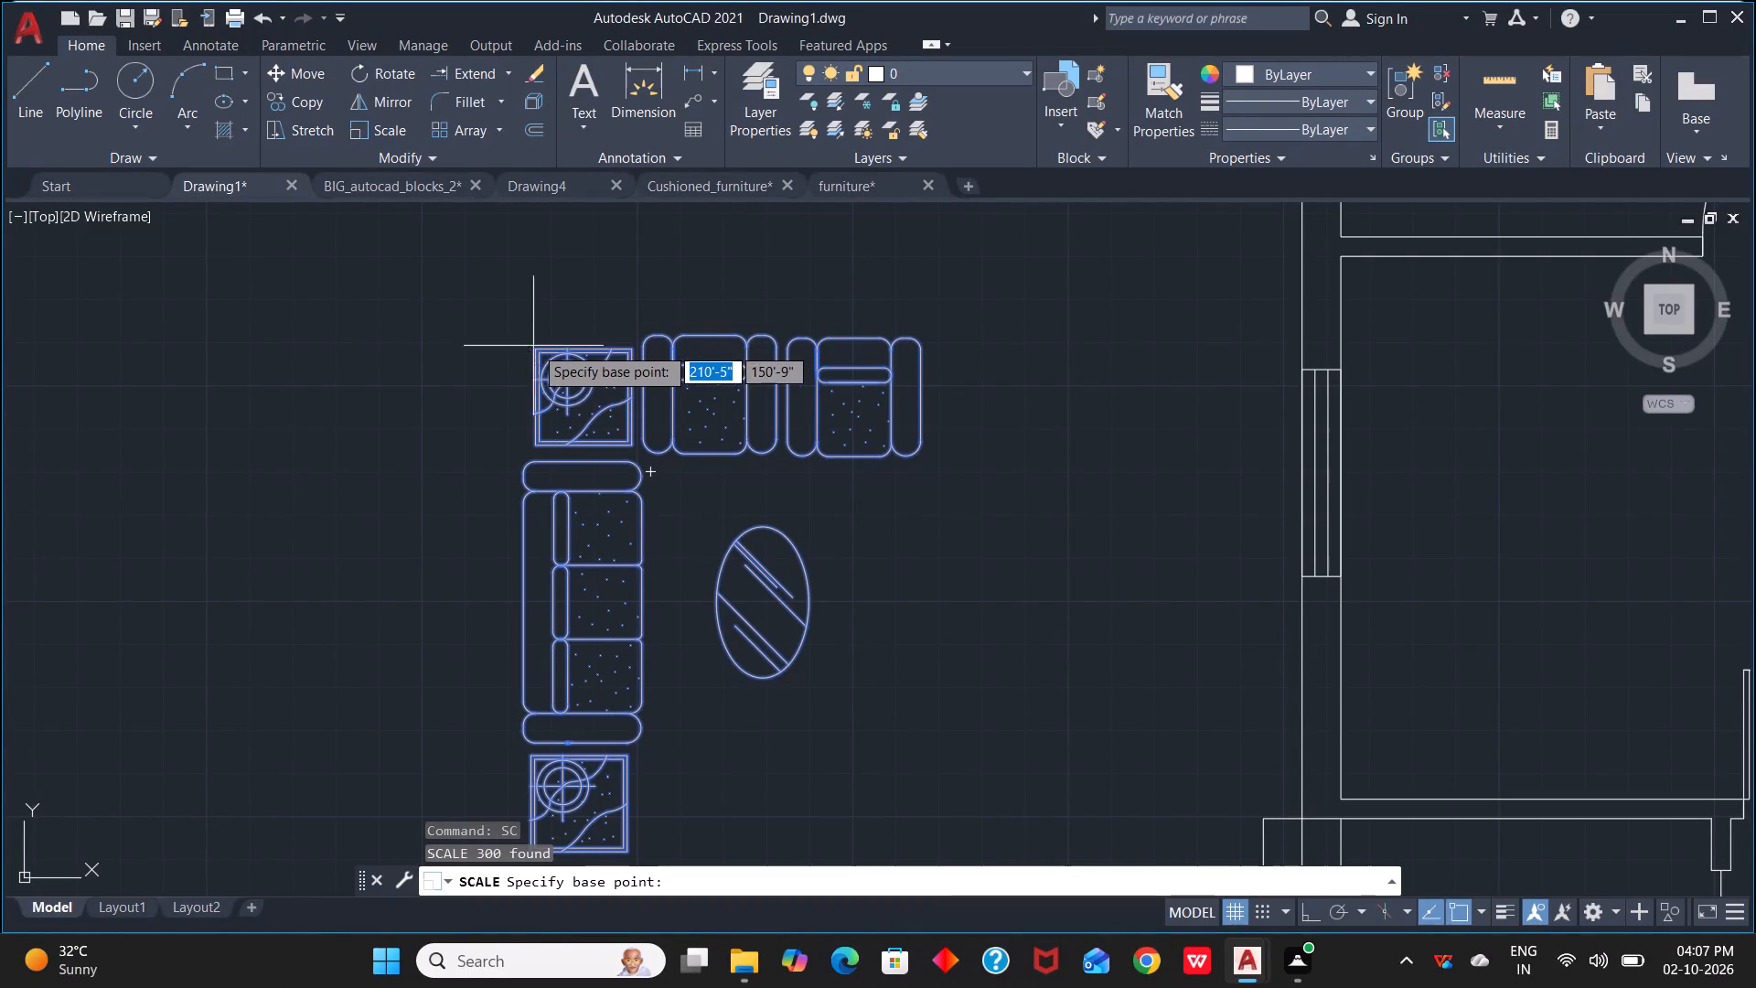
scroll(541, 399, "up", 4)
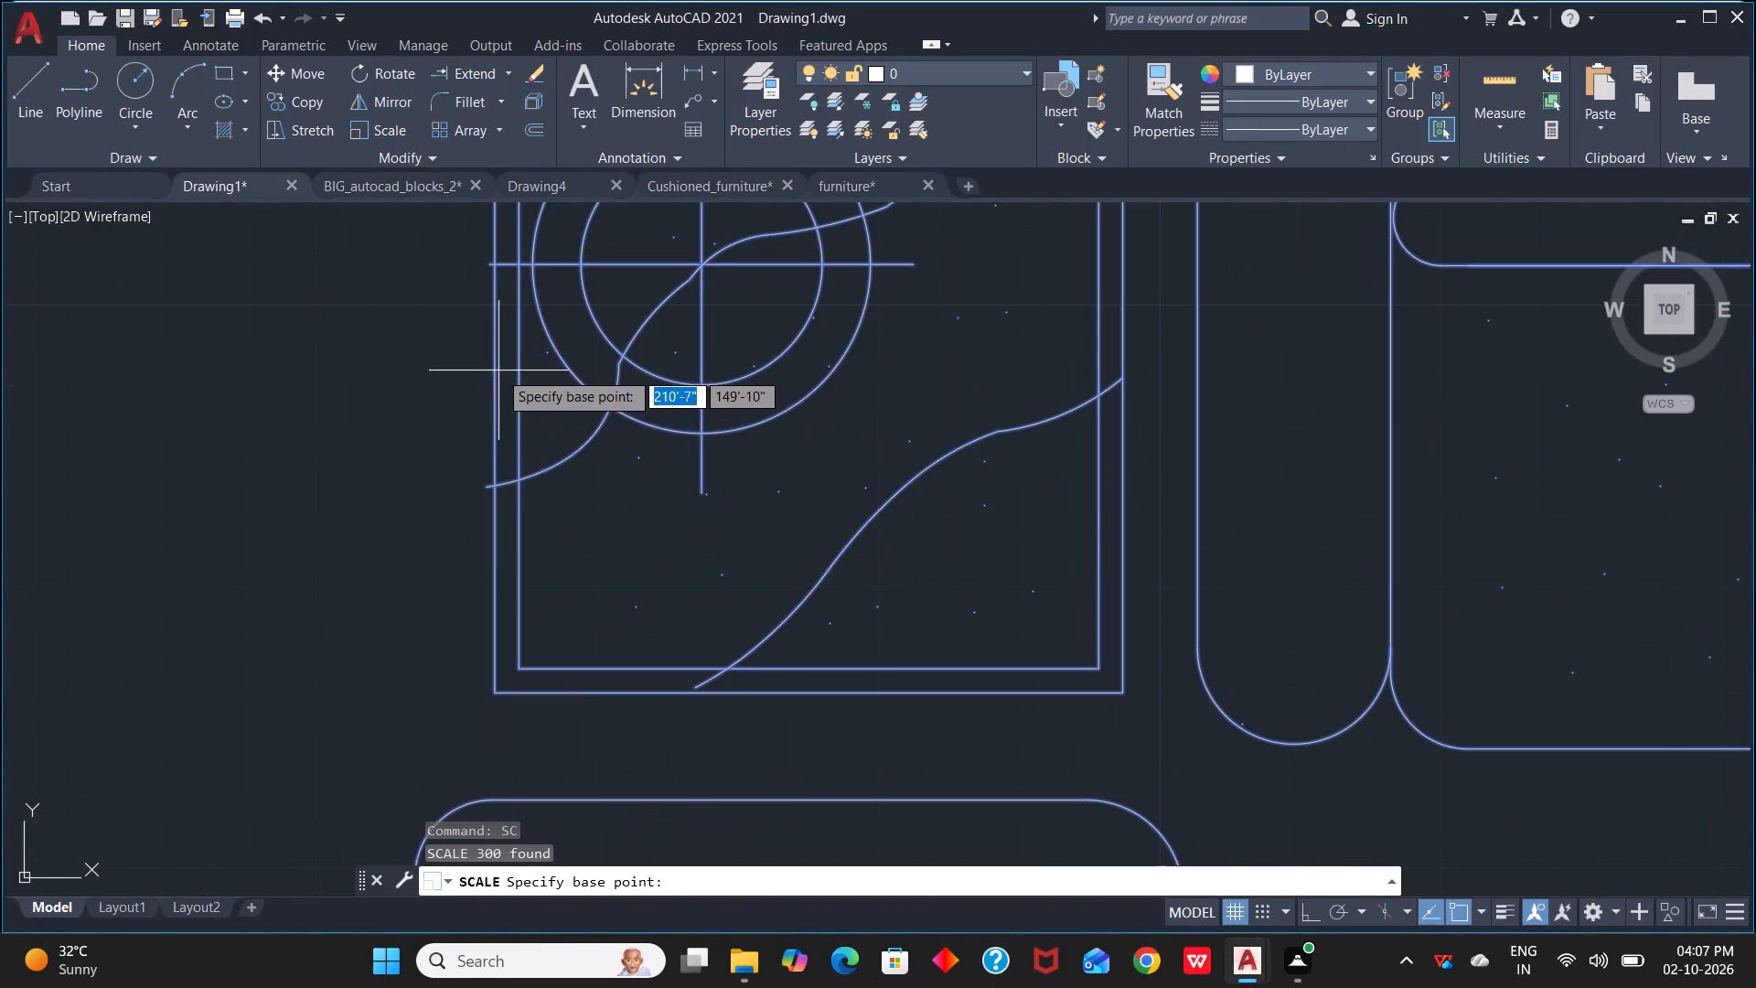
left_click(495, 369)
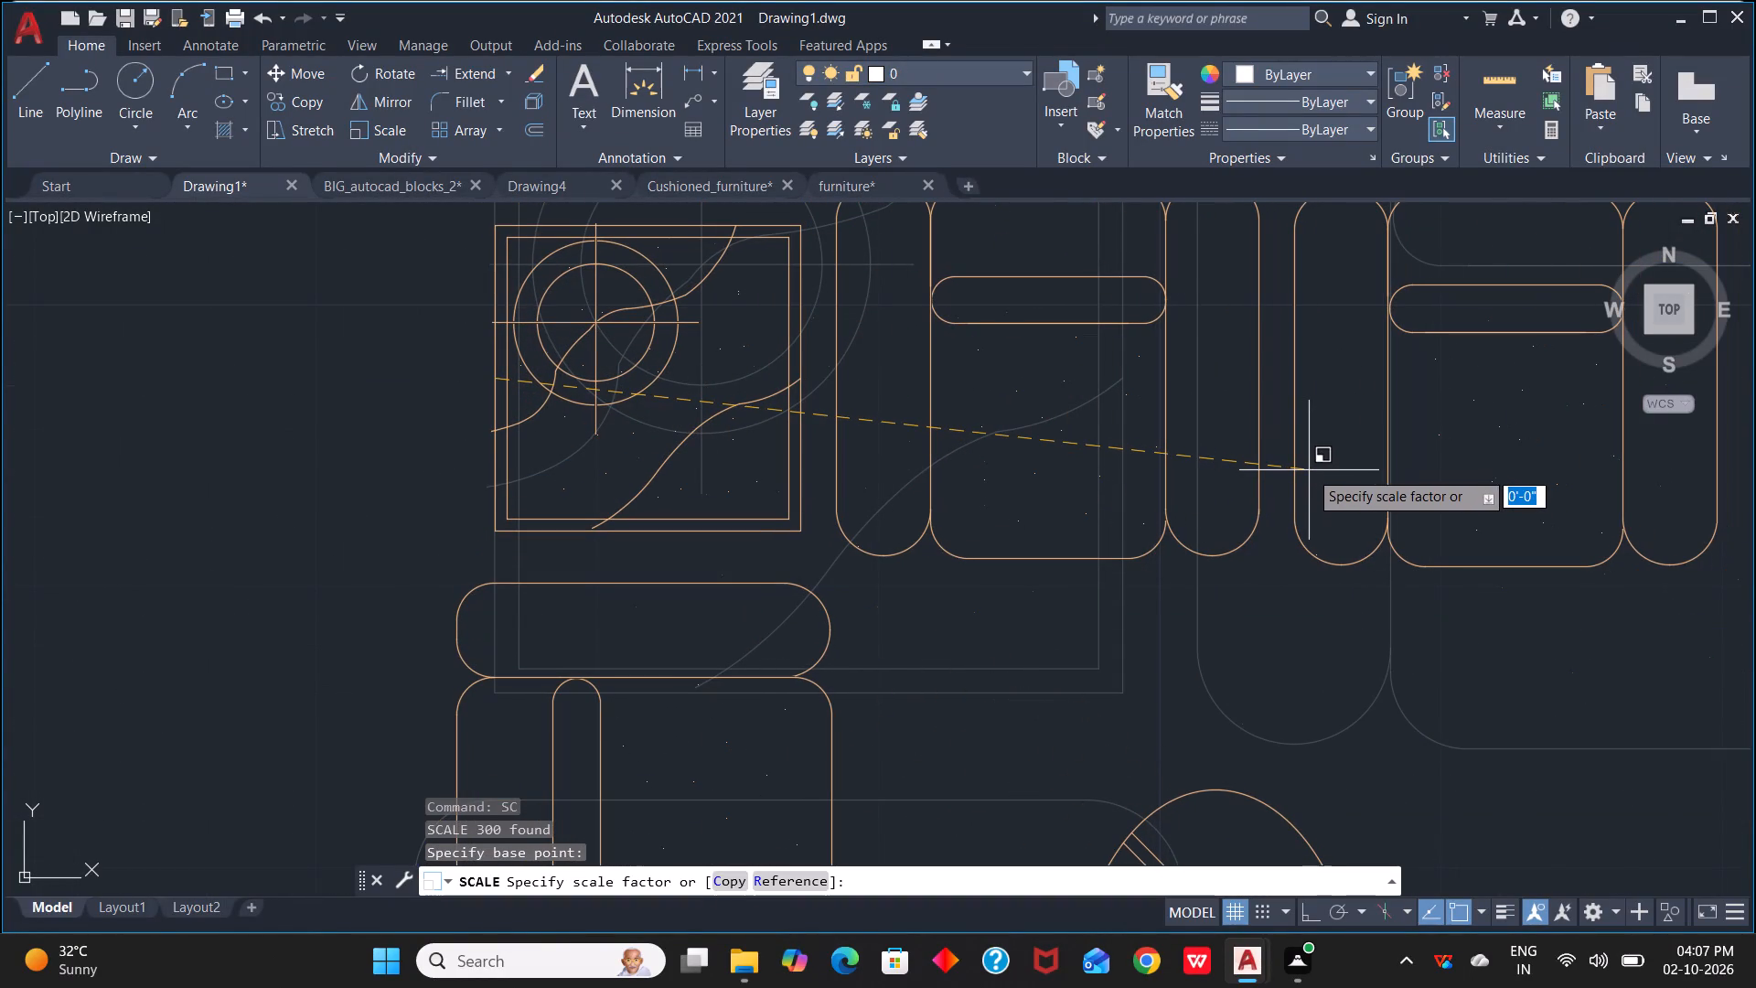
type("R")
key("space")
scroll(947, 484, "down", 3)
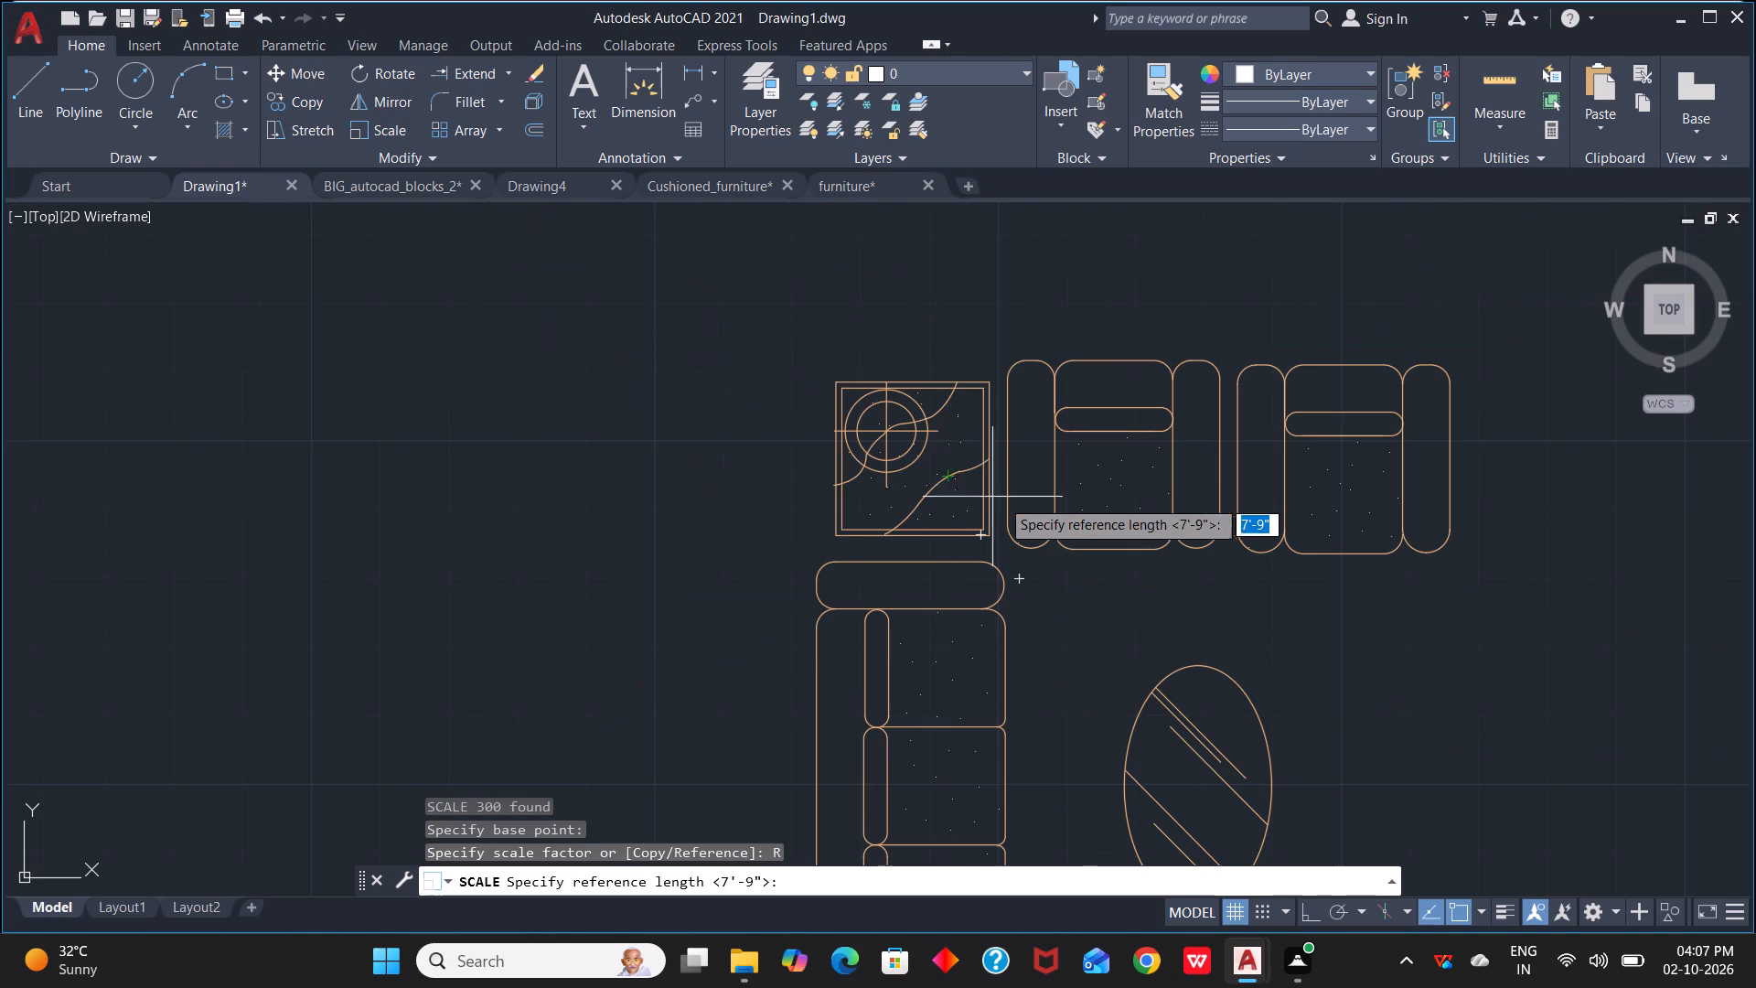
scroll(1024, 502, "down", 2)
scroll(1067, 512, "up", 2)
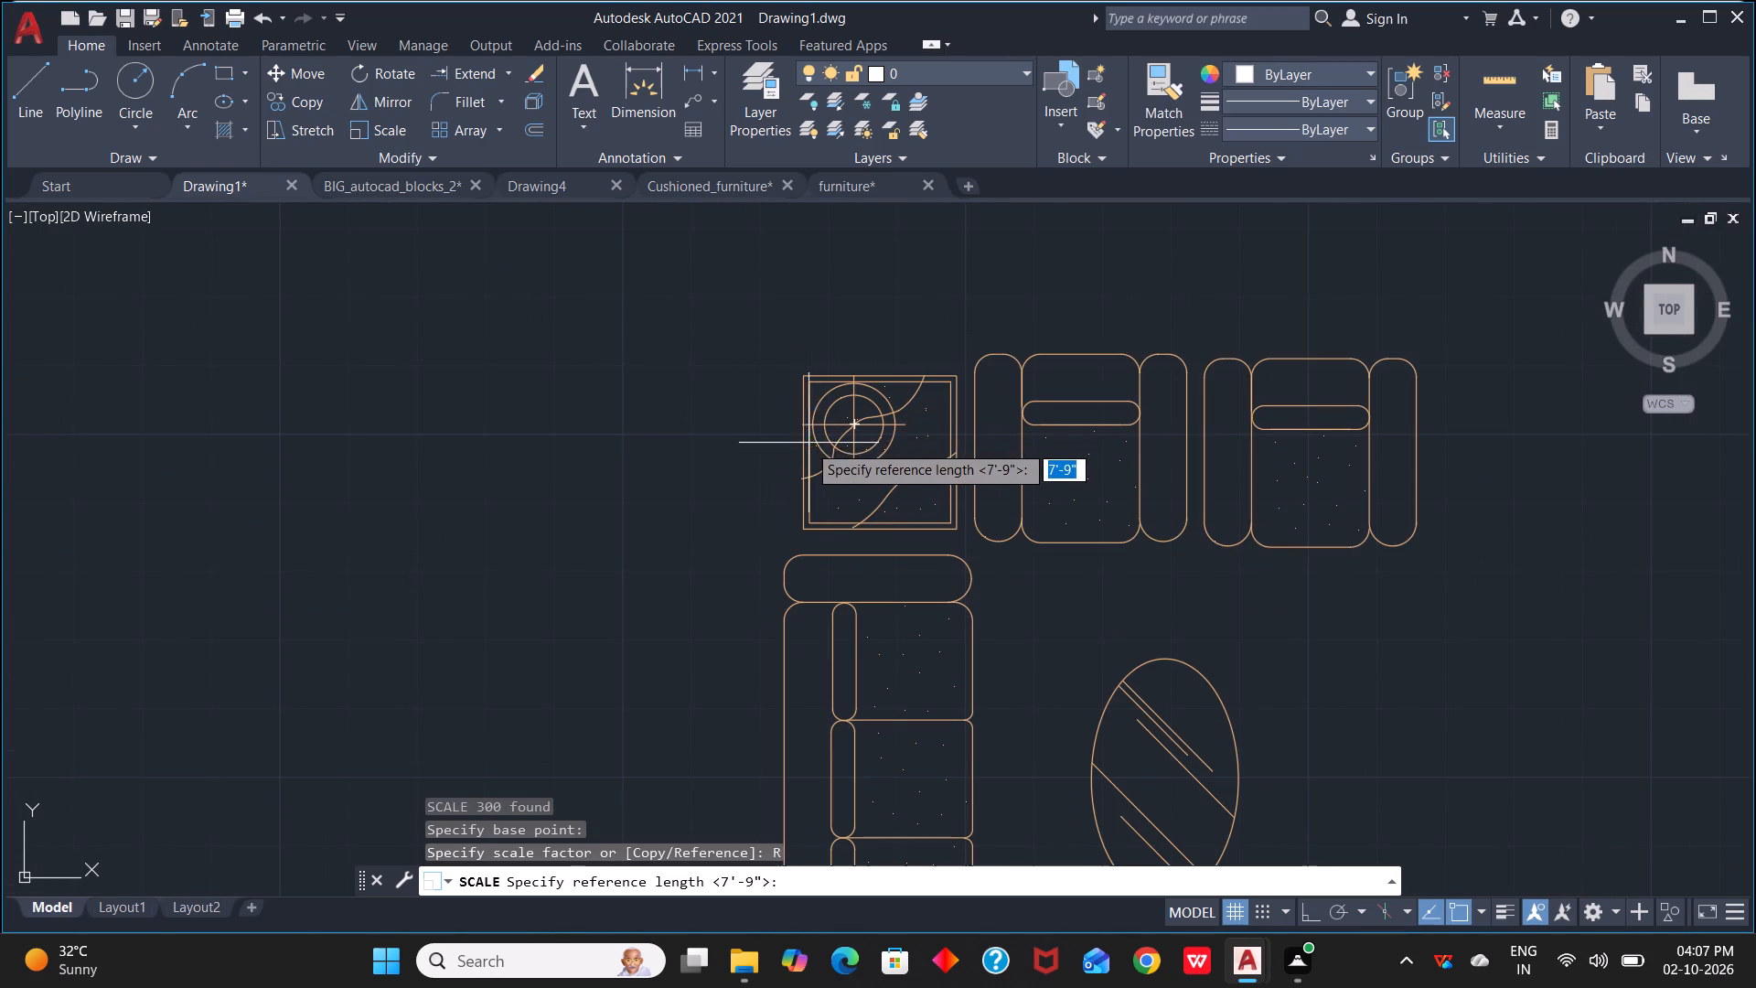
left_click(801, 446)
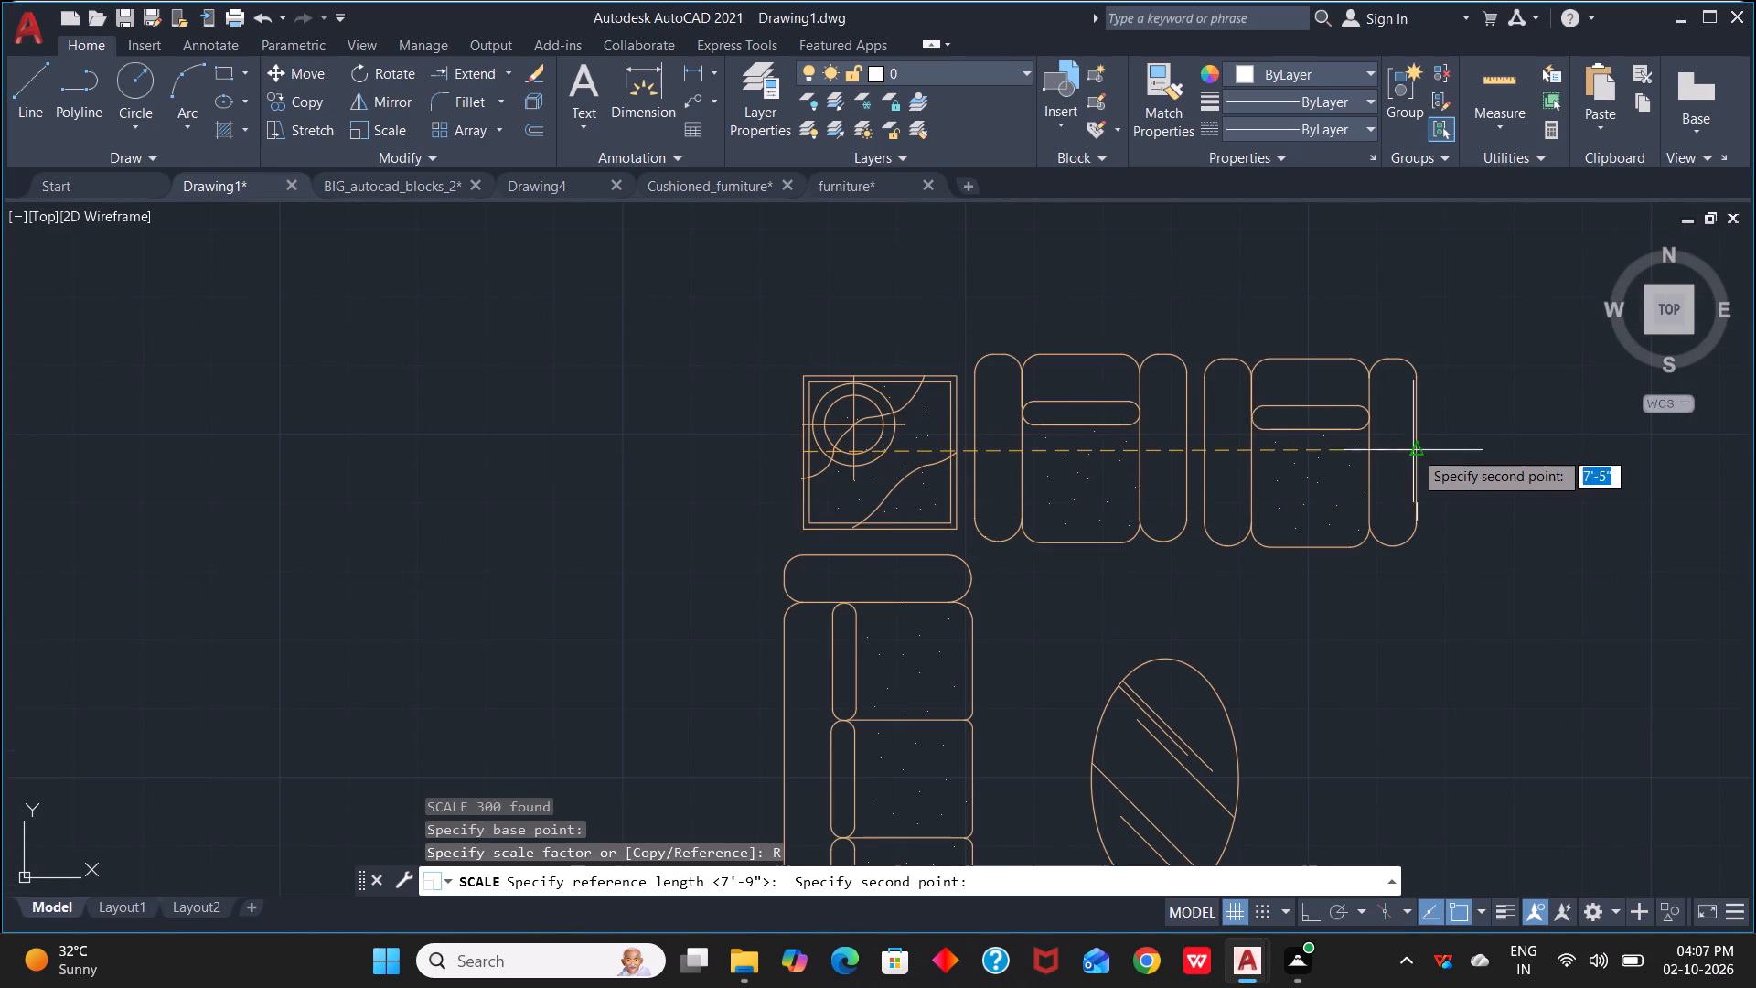
left_click(1423, 447)
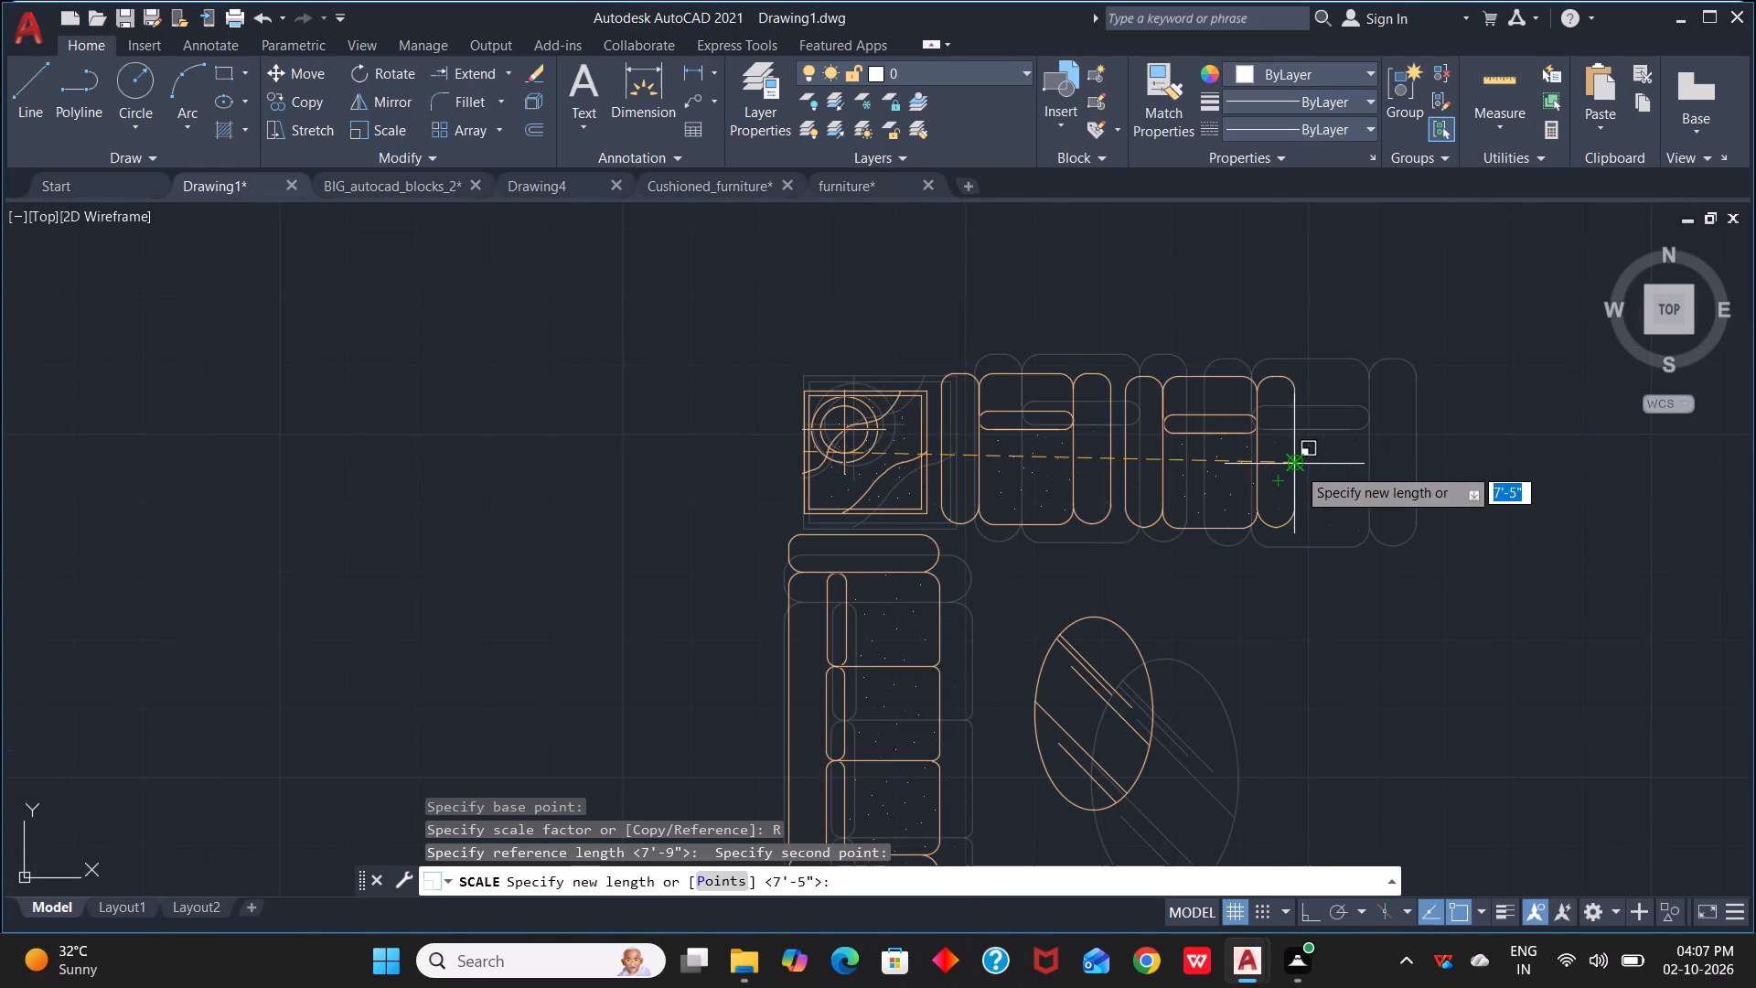
left_click(1297, 467)
scroll(1327, 507, "down", 2)
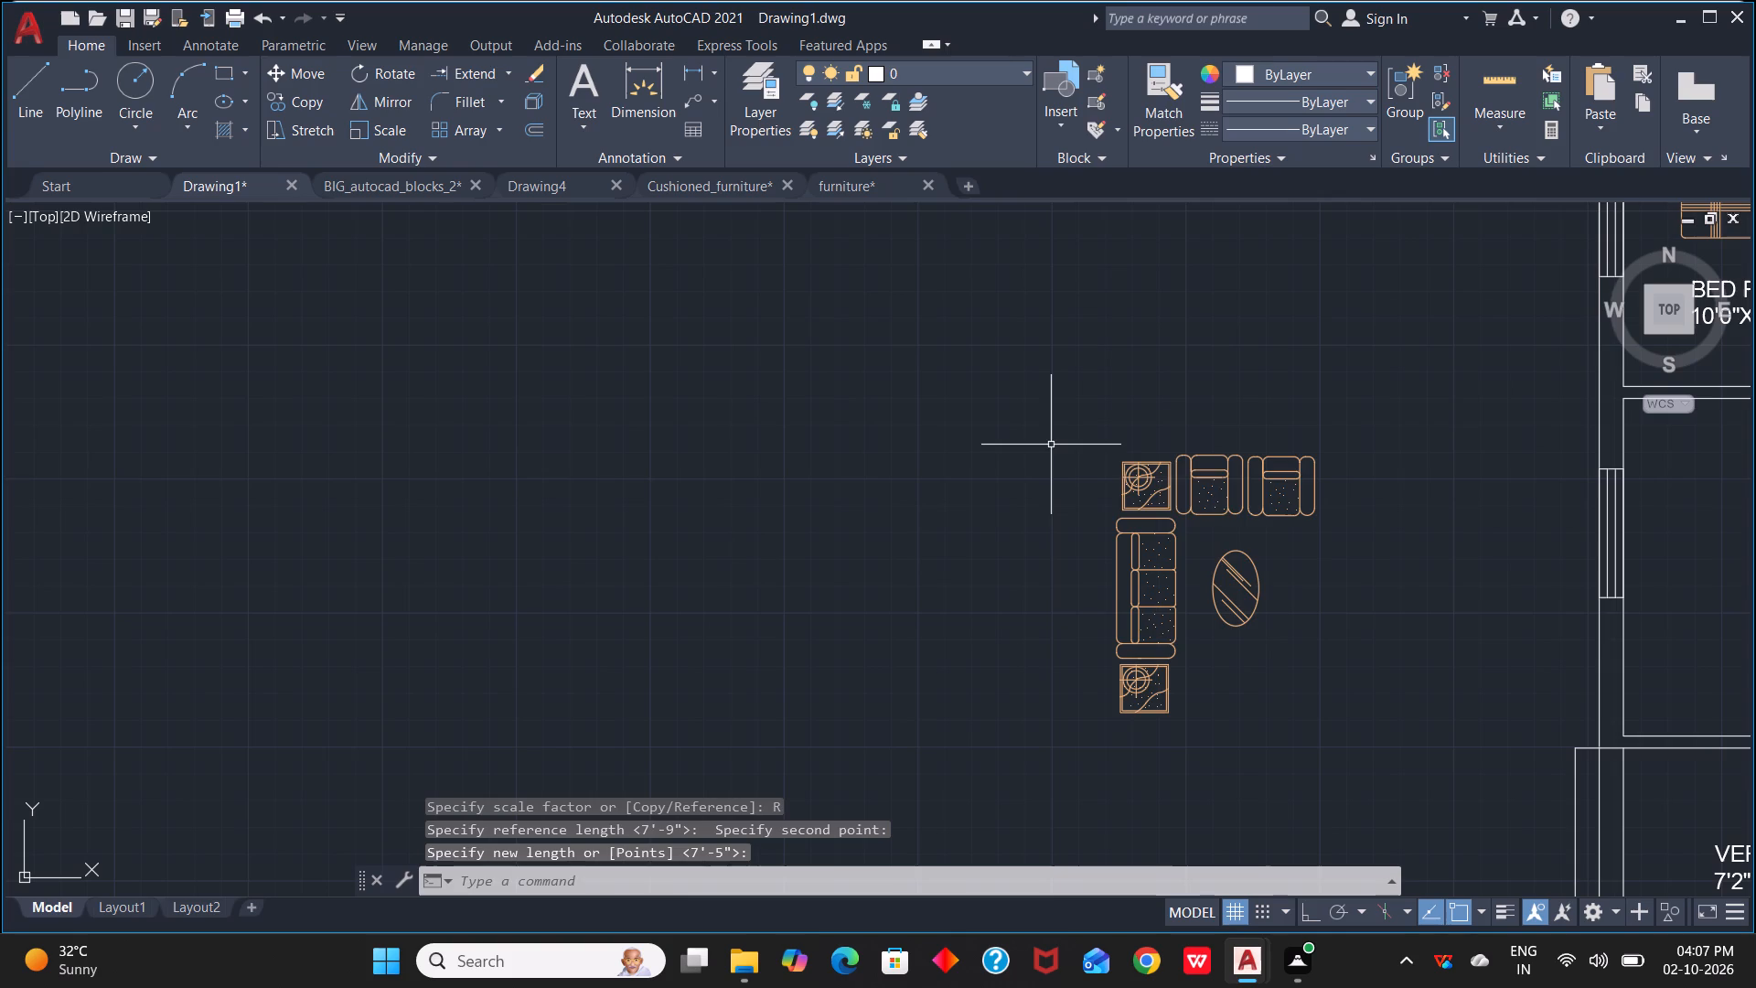
Move the scaled sofa set into the upper drawing room's northwest corner, with the long sofa along the west window wall.
left_click_drag(1050, 444, 1085, 450)
left_click(1361, 721)
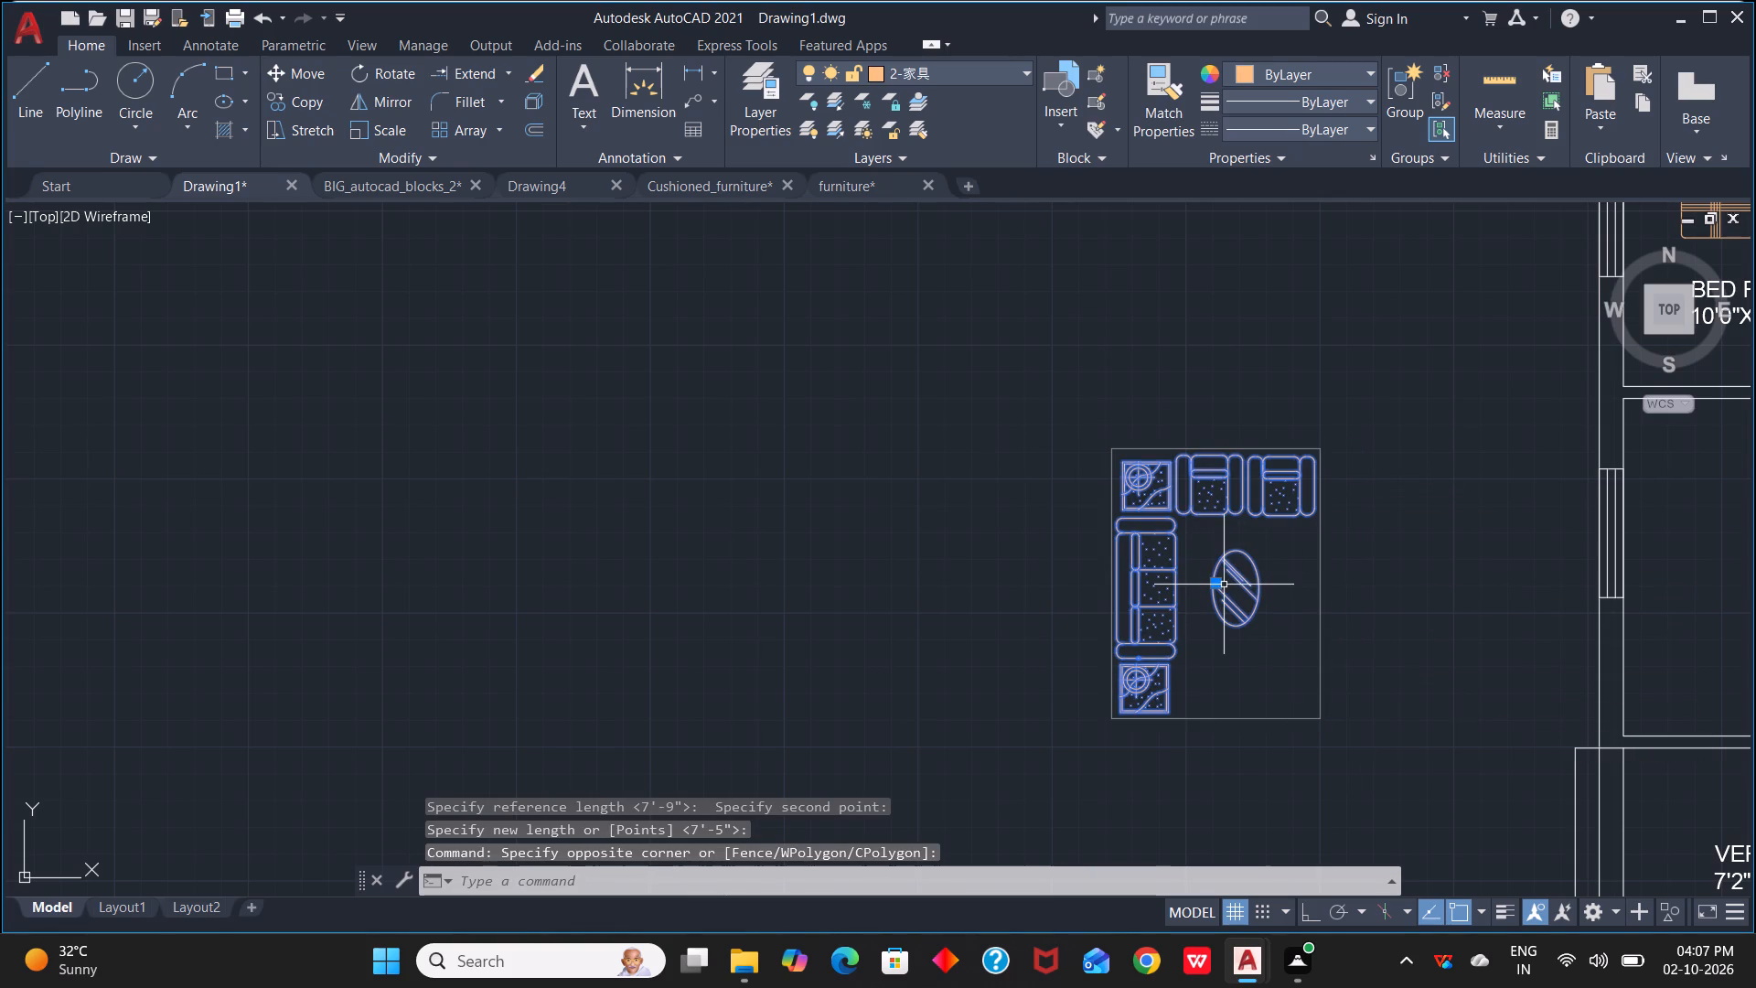
left_click_drag(1216, 583, 1735, 559)
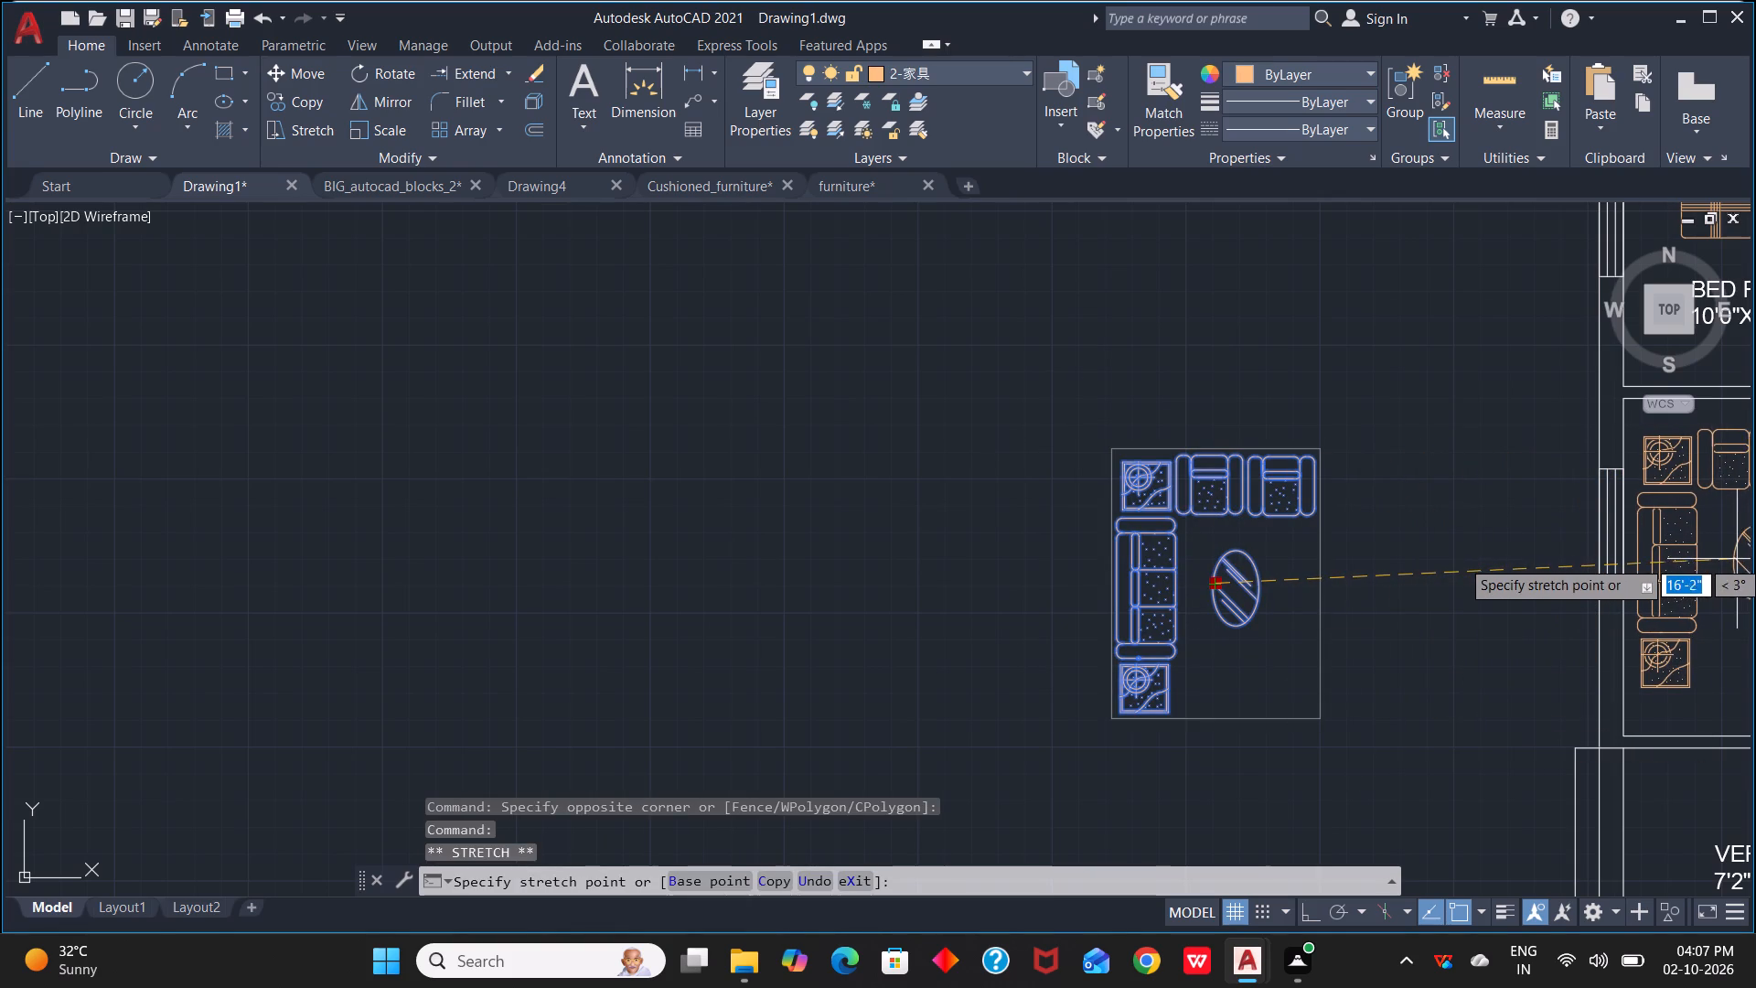
left_click_drag(1735, 559, 1728, 531)
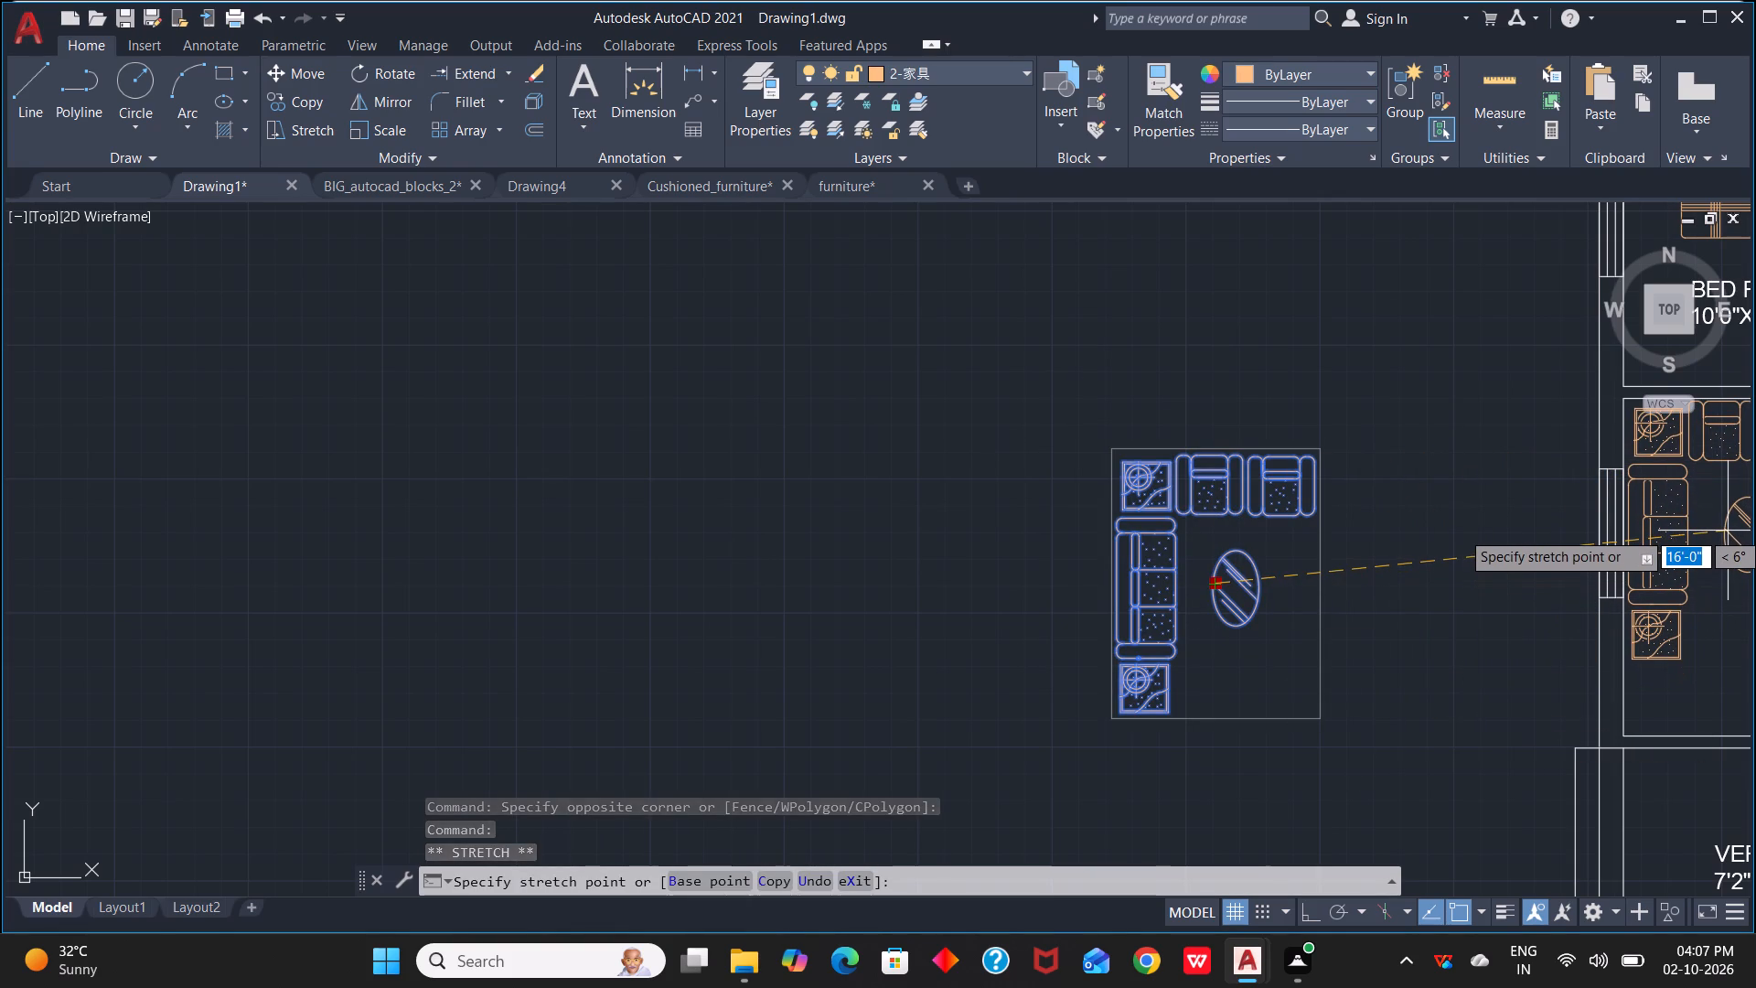
left_click_drag(1728, 531, 1728, 535)
left_click(1728, 535)
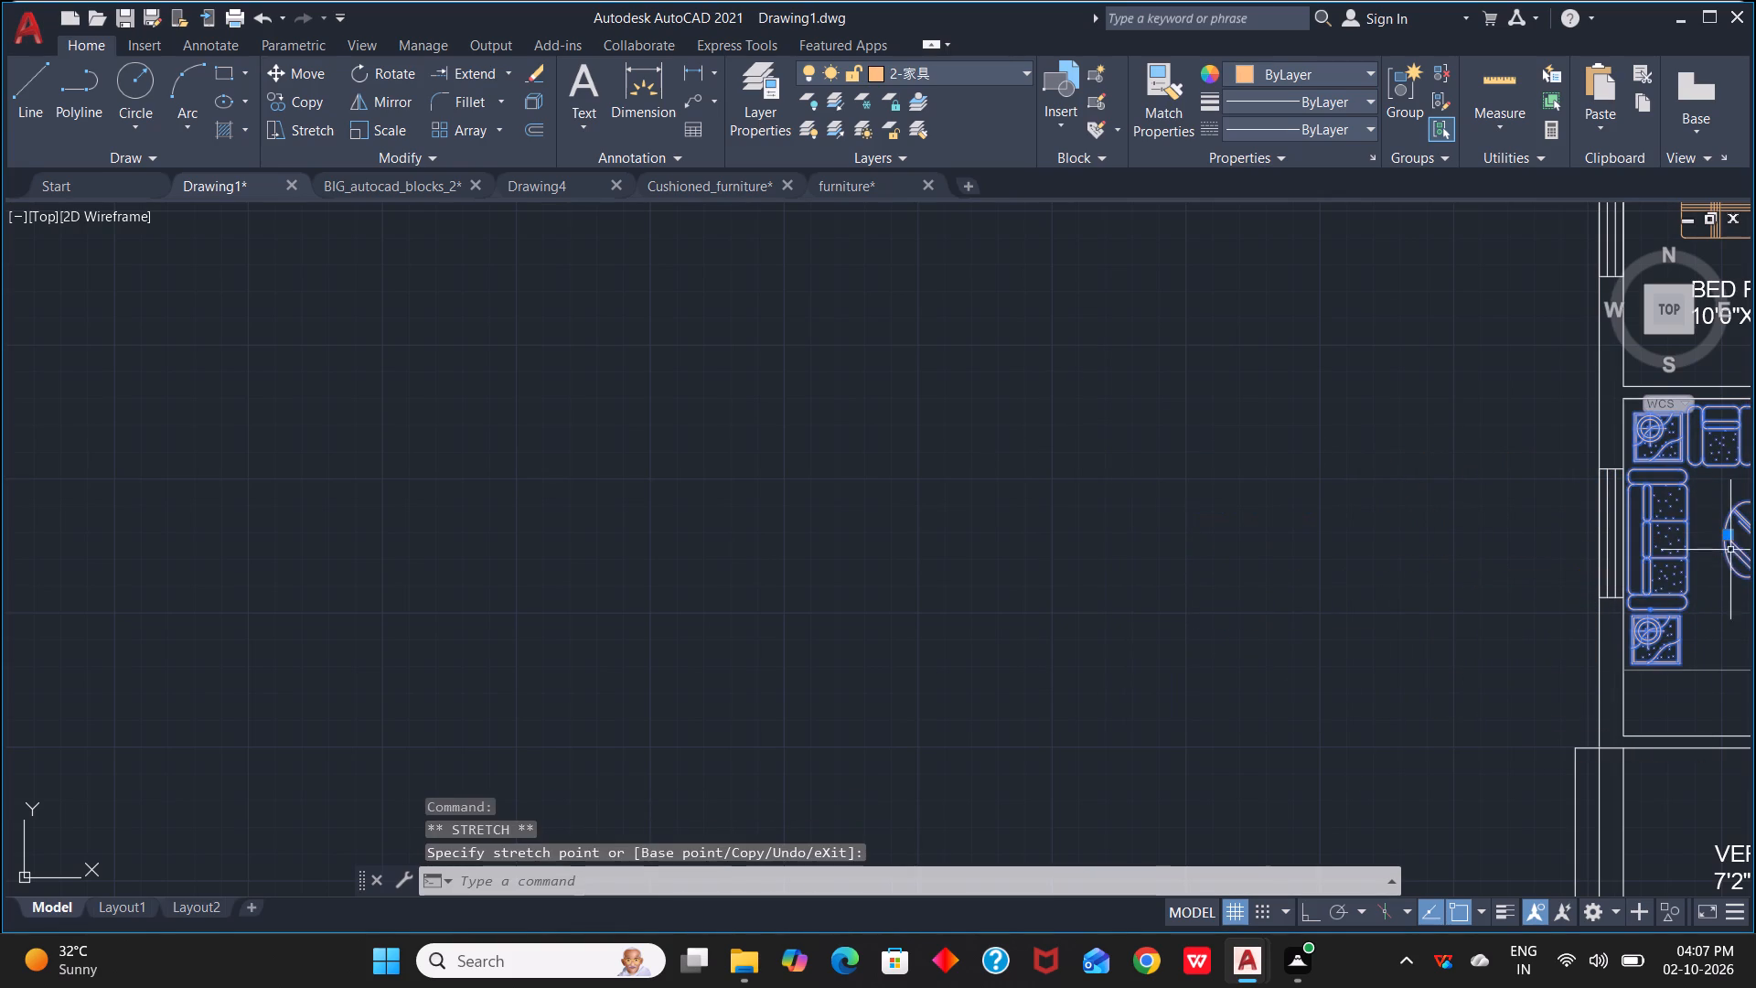
scroll(1698, 641, "down", 1)
middle_click_drag(1698, 641, 1146, 639)
scroll(1151, 628, "up", 1)
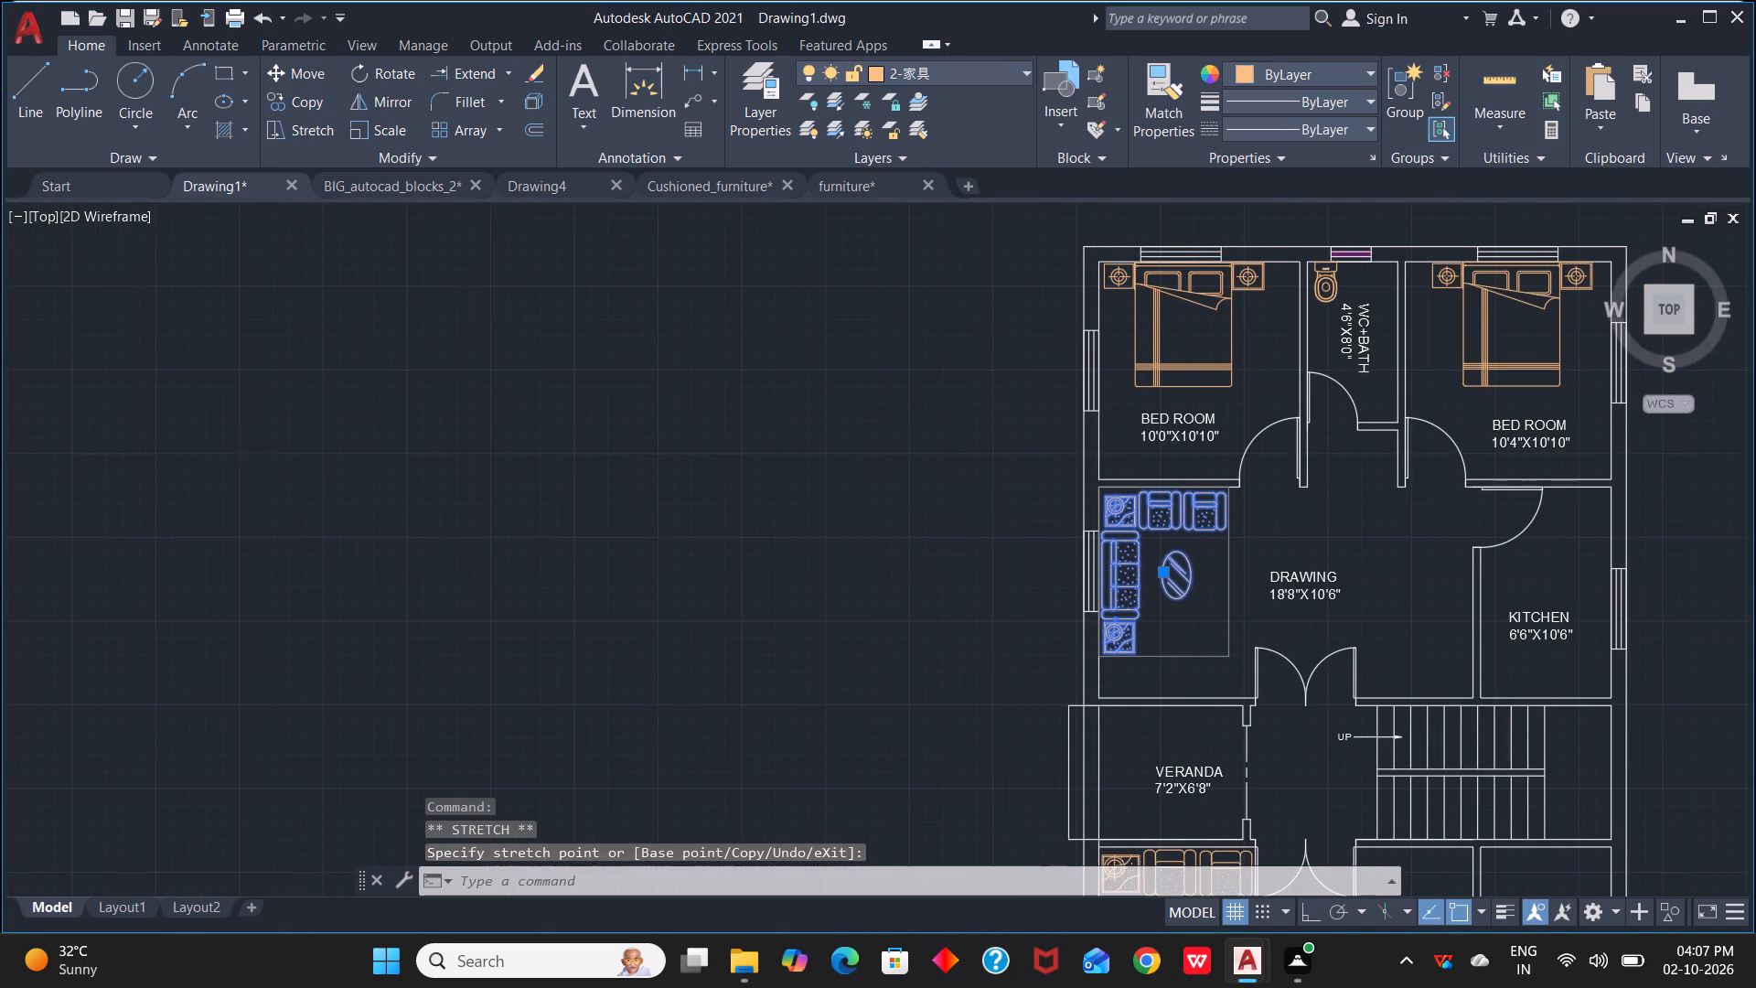
key("Escape")
Delete the larger sofa set from the lower drawing room.
scroll(1410, 661, "down", 1)
middle_click_drag(1448, 710, 1404, 542)
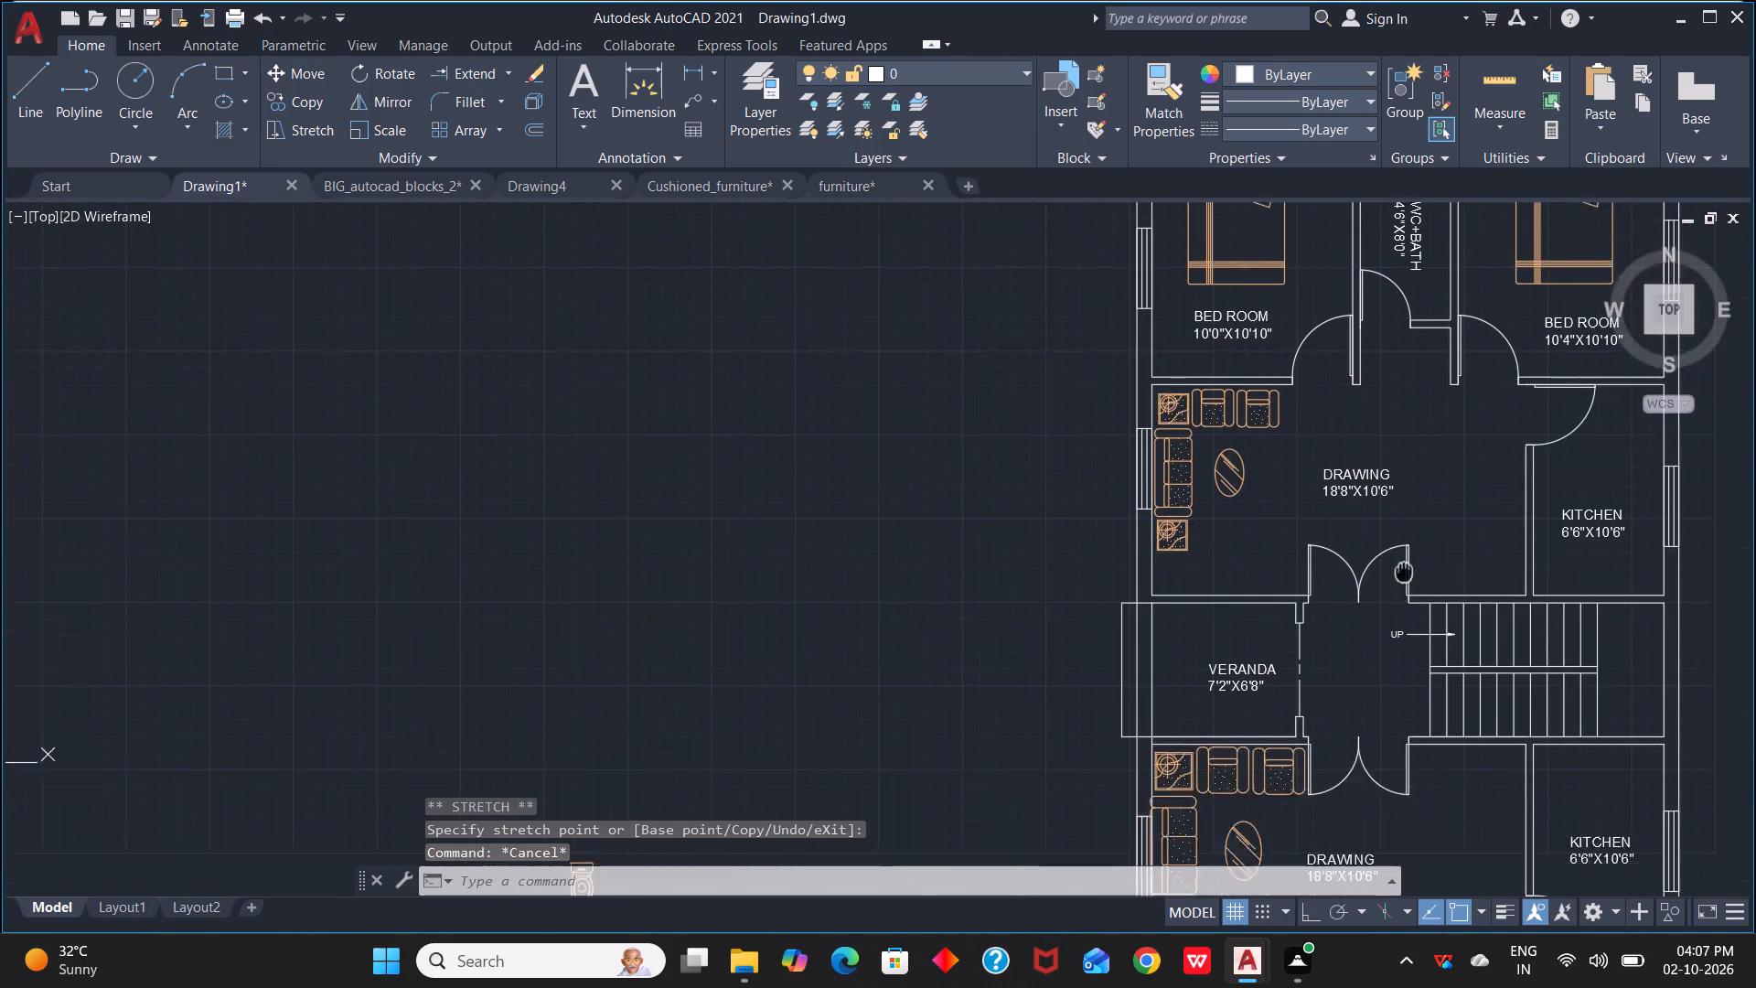
middle_click_drag(1404, 542, 1396, 342)
left_click(1217, 523)
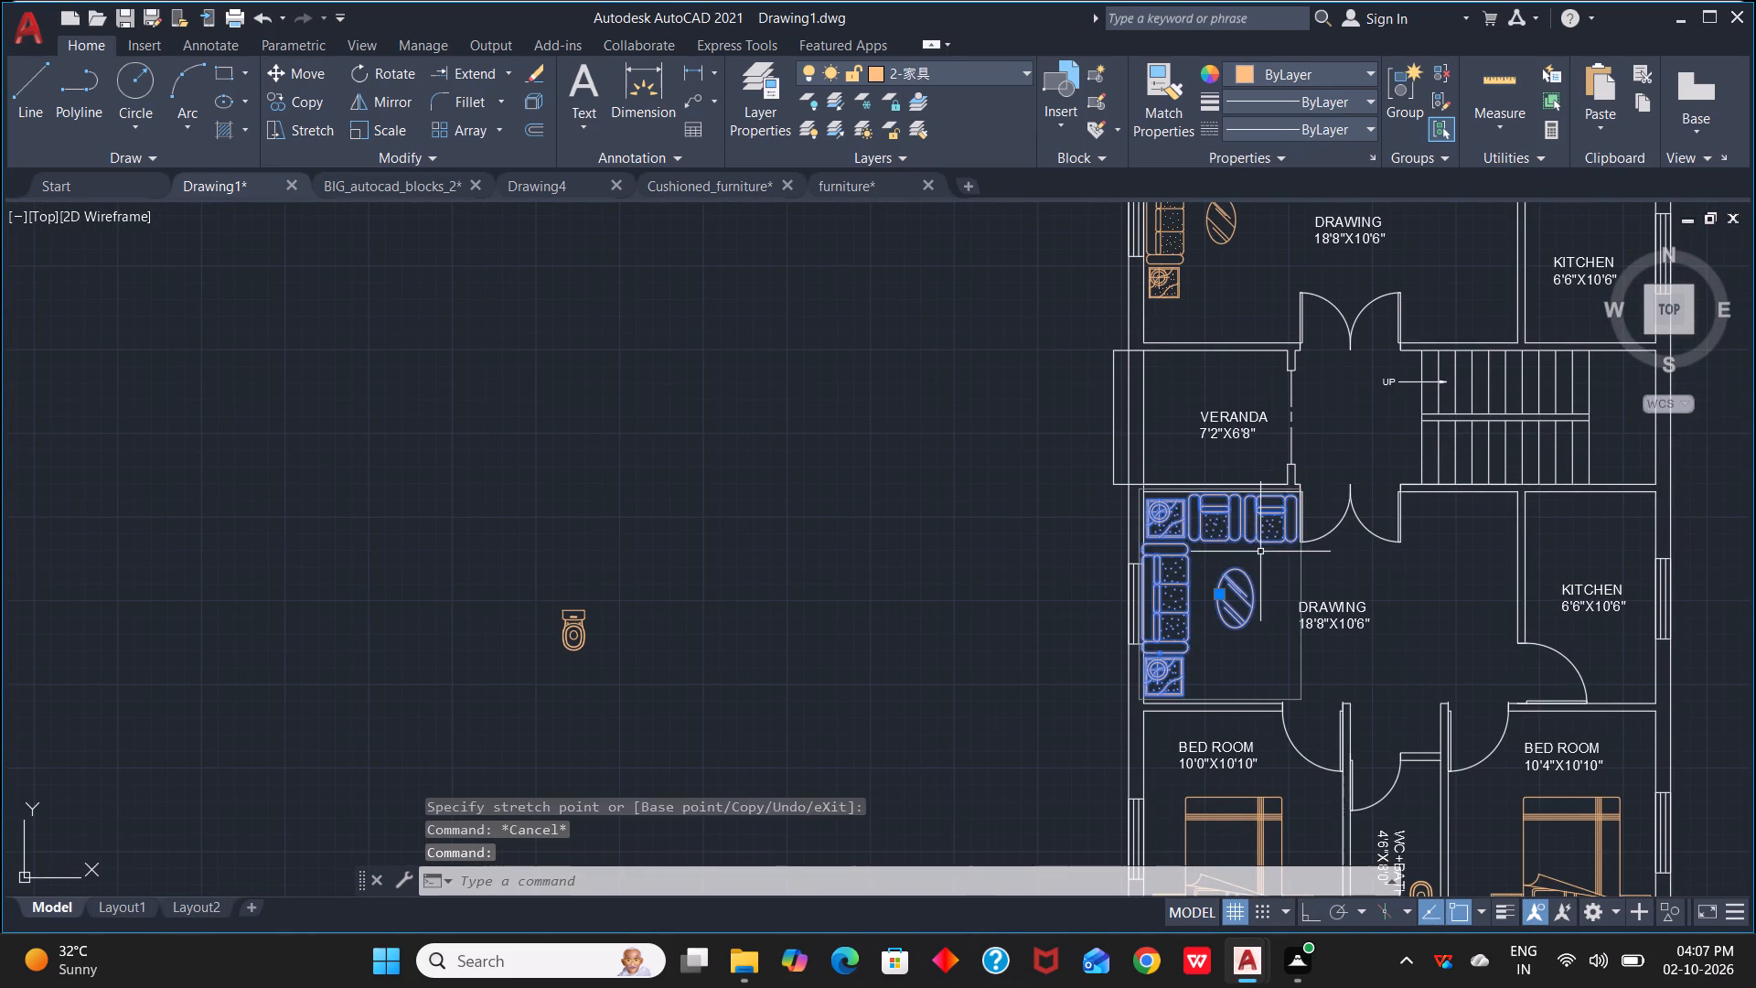
key("Delete")
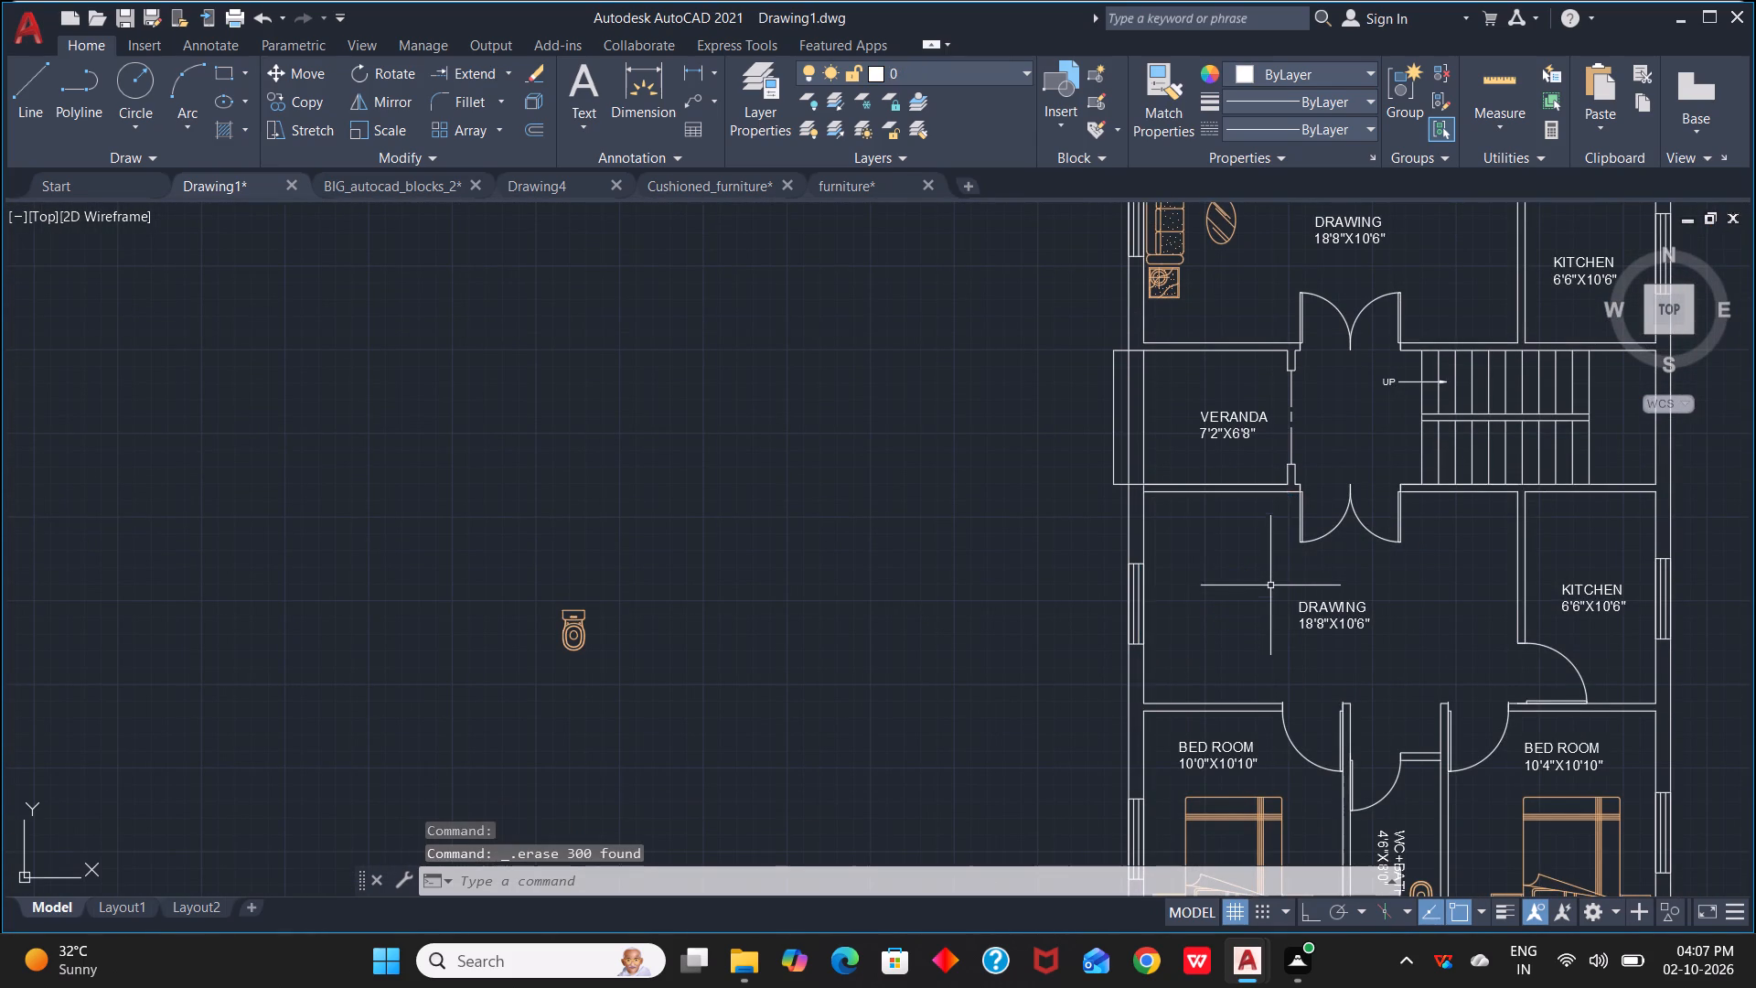
Copy the upper drawing room's sofa set straight south into the lower drawing room's northwest corner.
left_click(1172, 242)
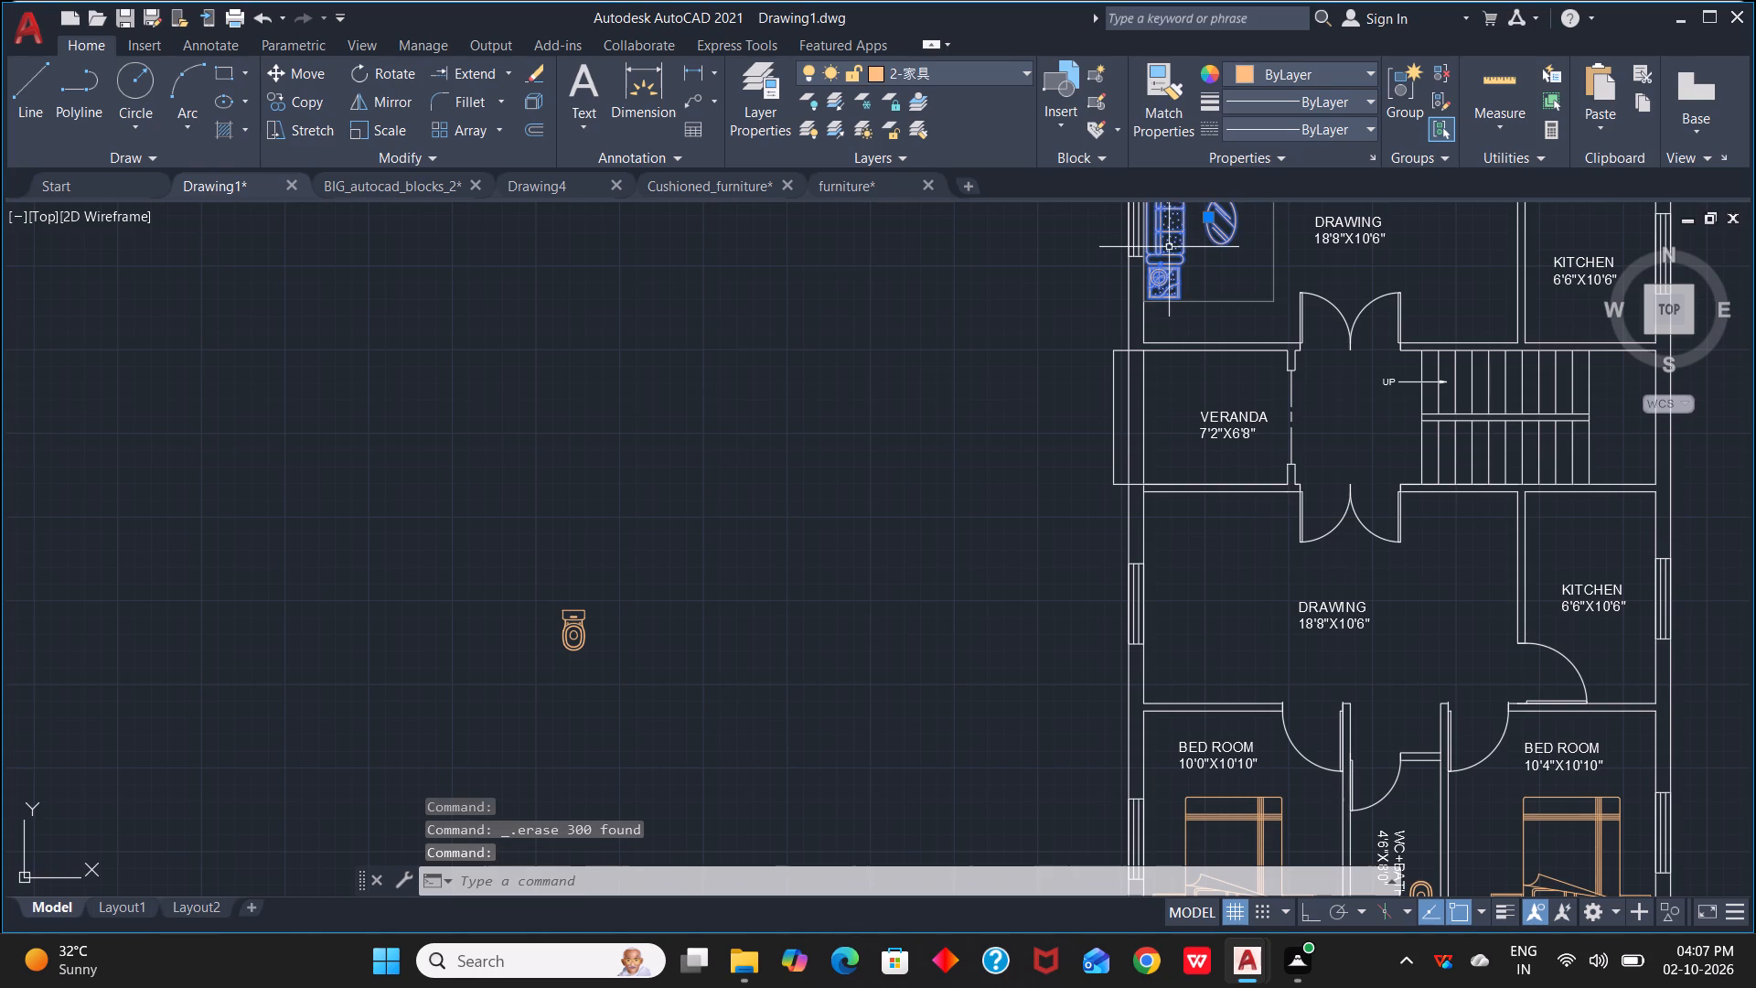
type("CO")
key("space")
left_click(1173, 250)
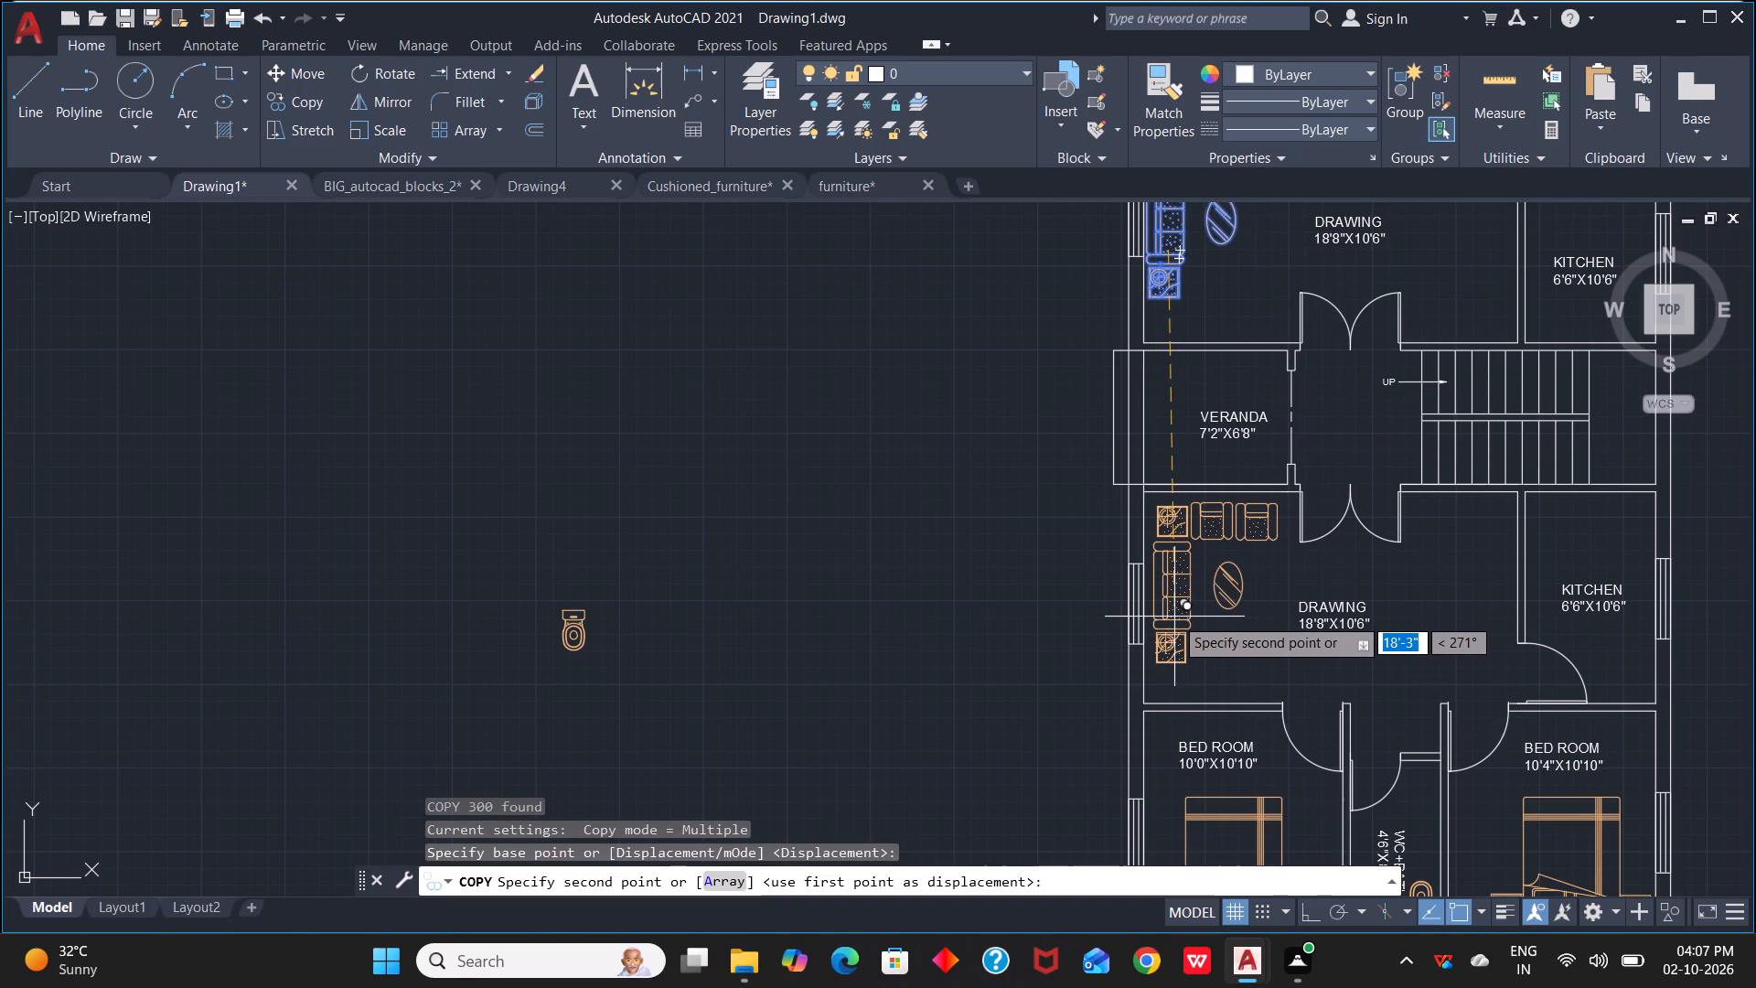
left_click(1174, 617)
key("Escape")
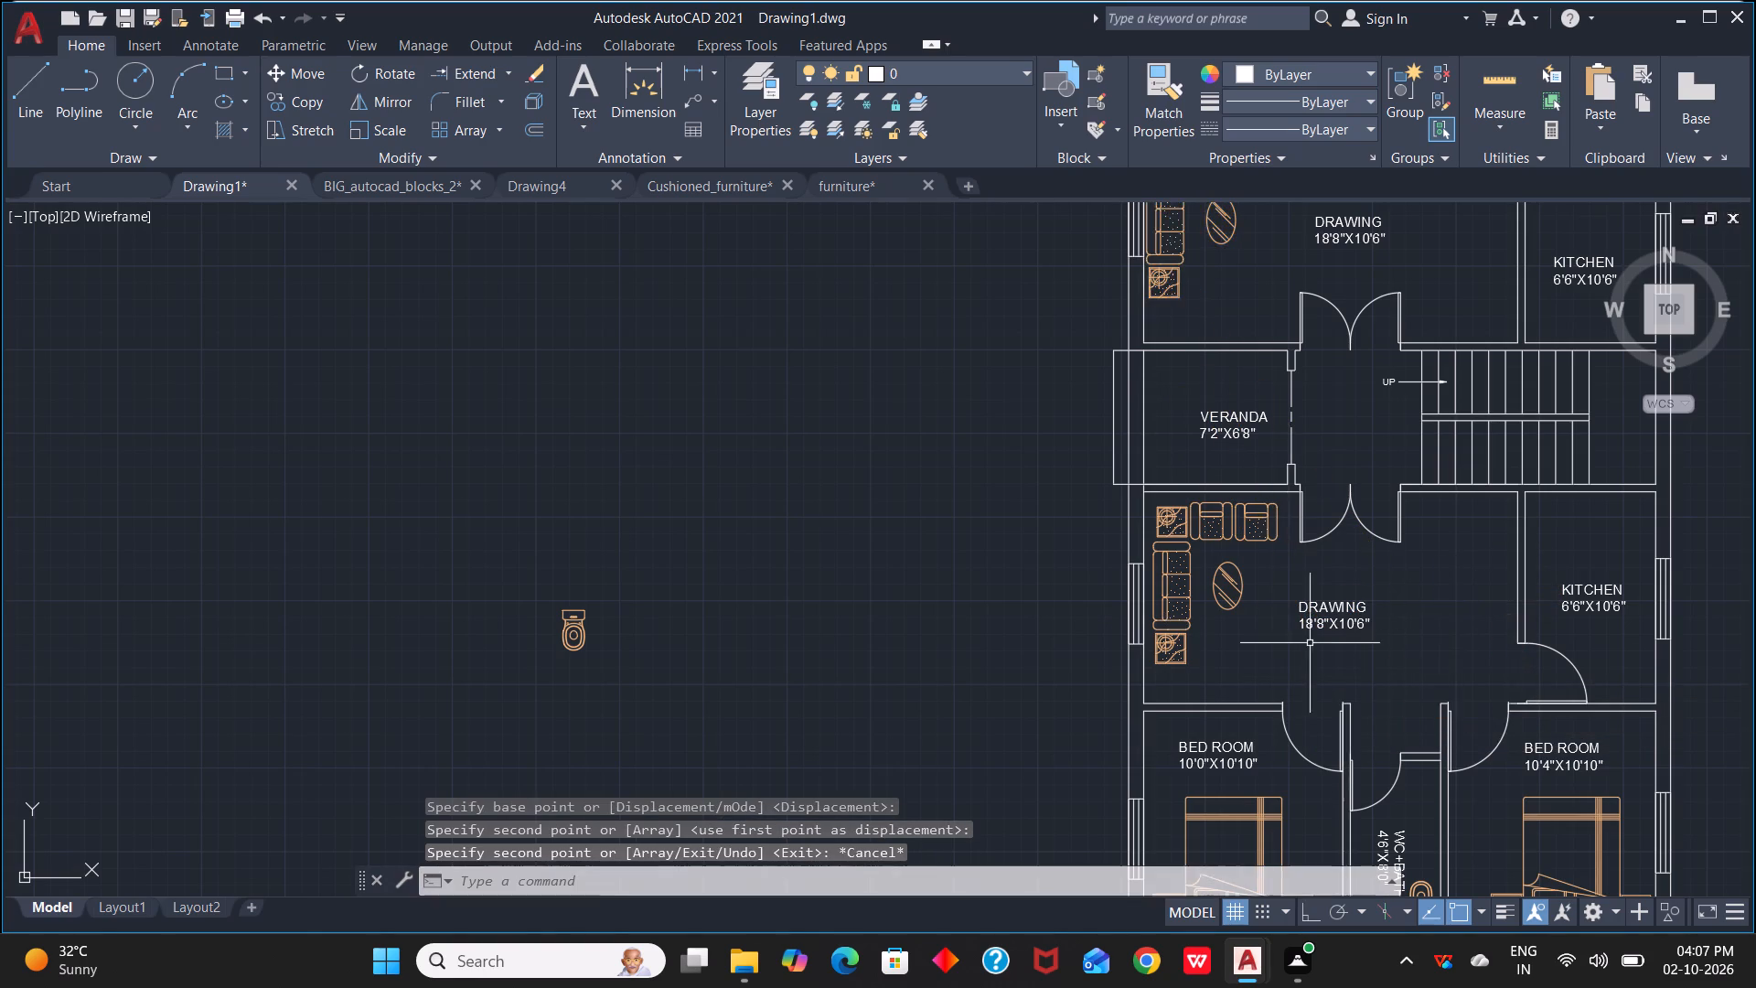
Offset the upper kitchen's east wall line 2' and its south wall line 2.5' into the room as counter edges.
scroll(1310, 642, "down", 1)
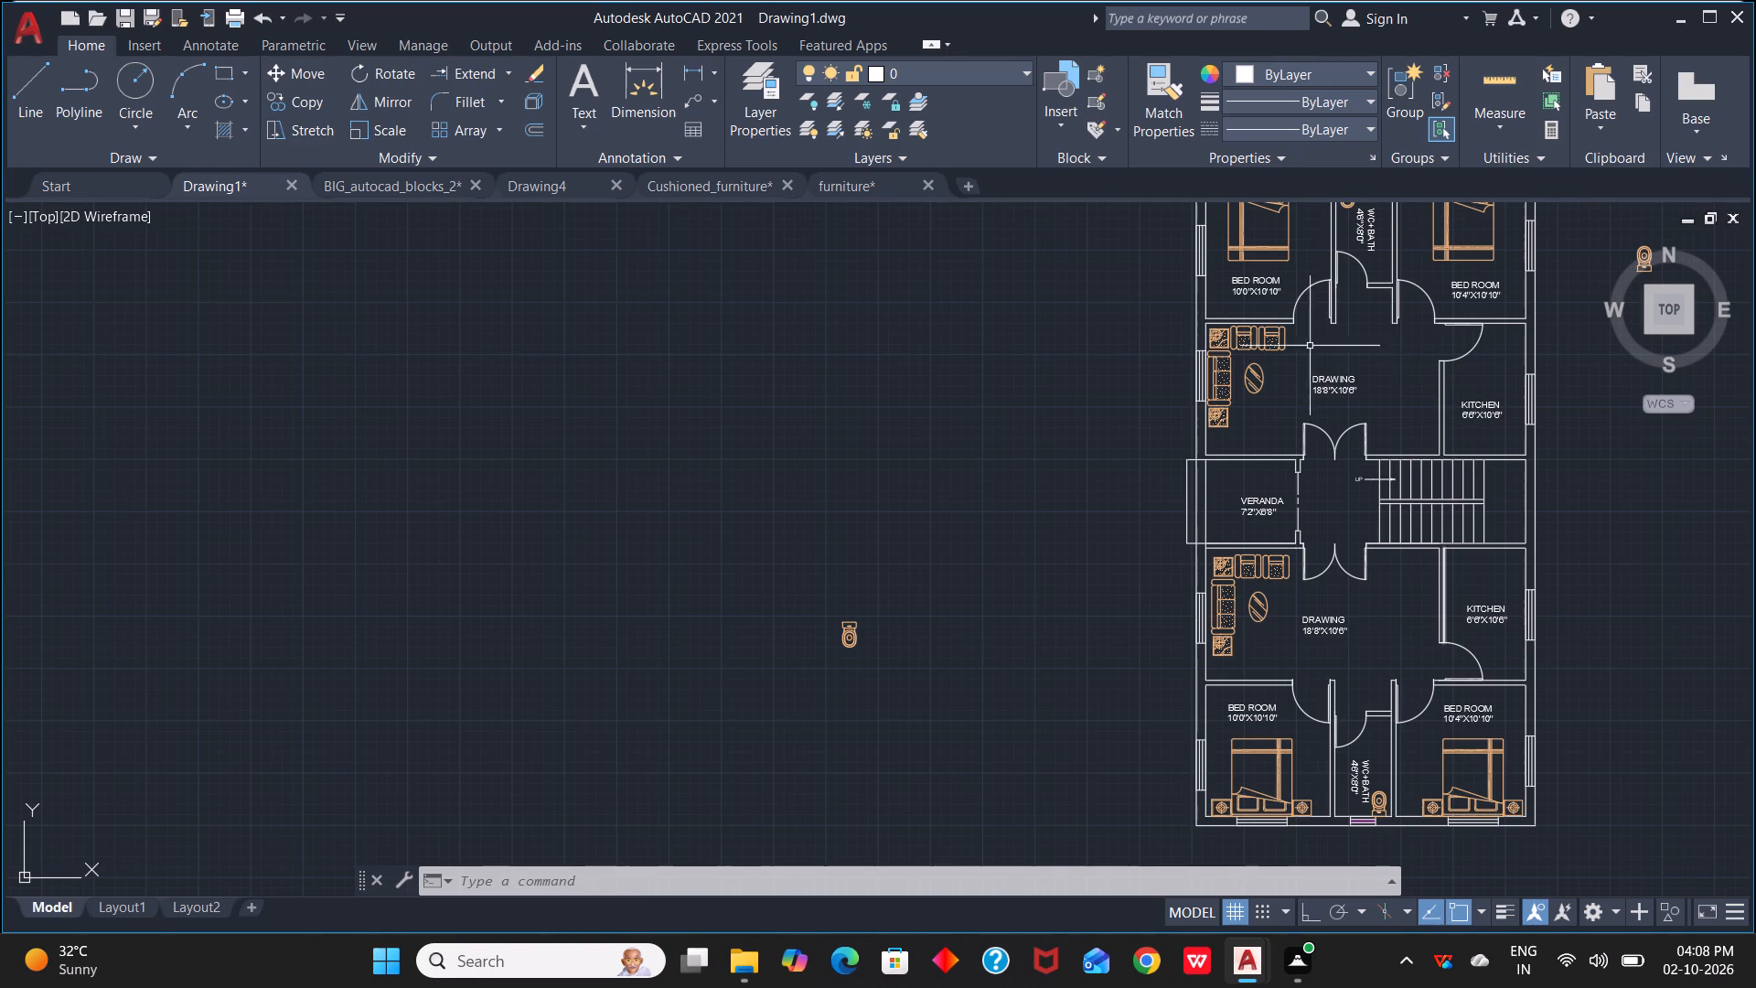
key("Escape")
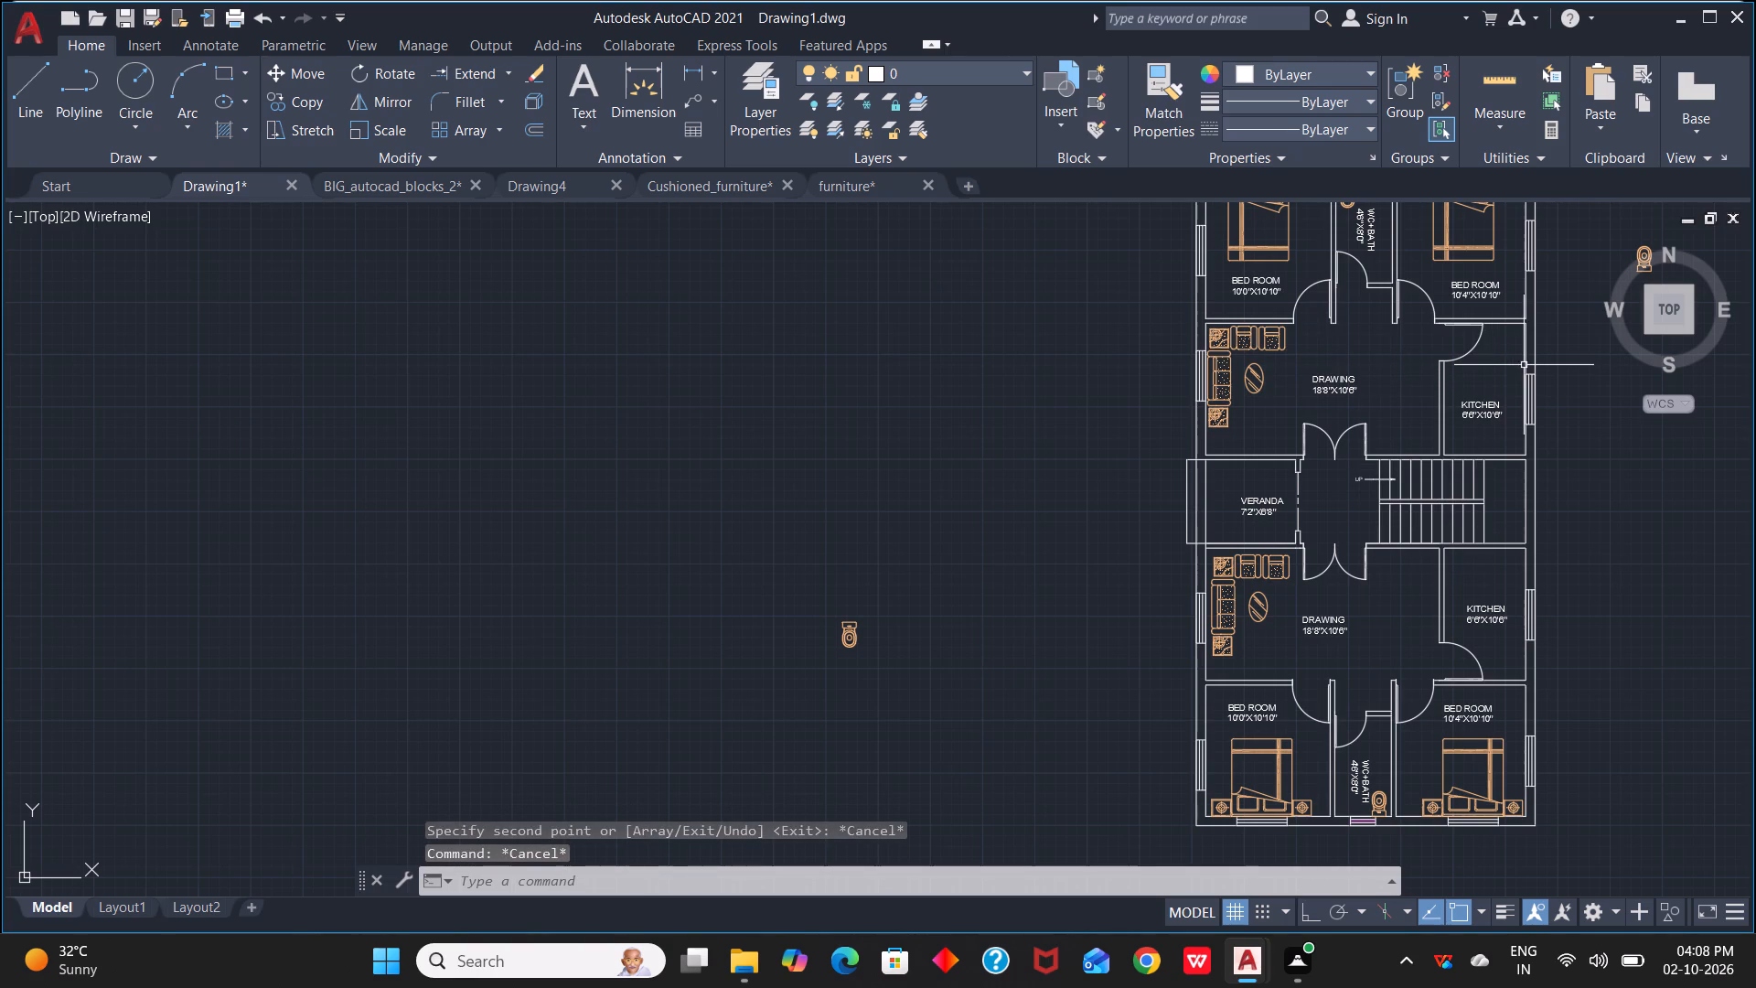
key("o")
key("space")
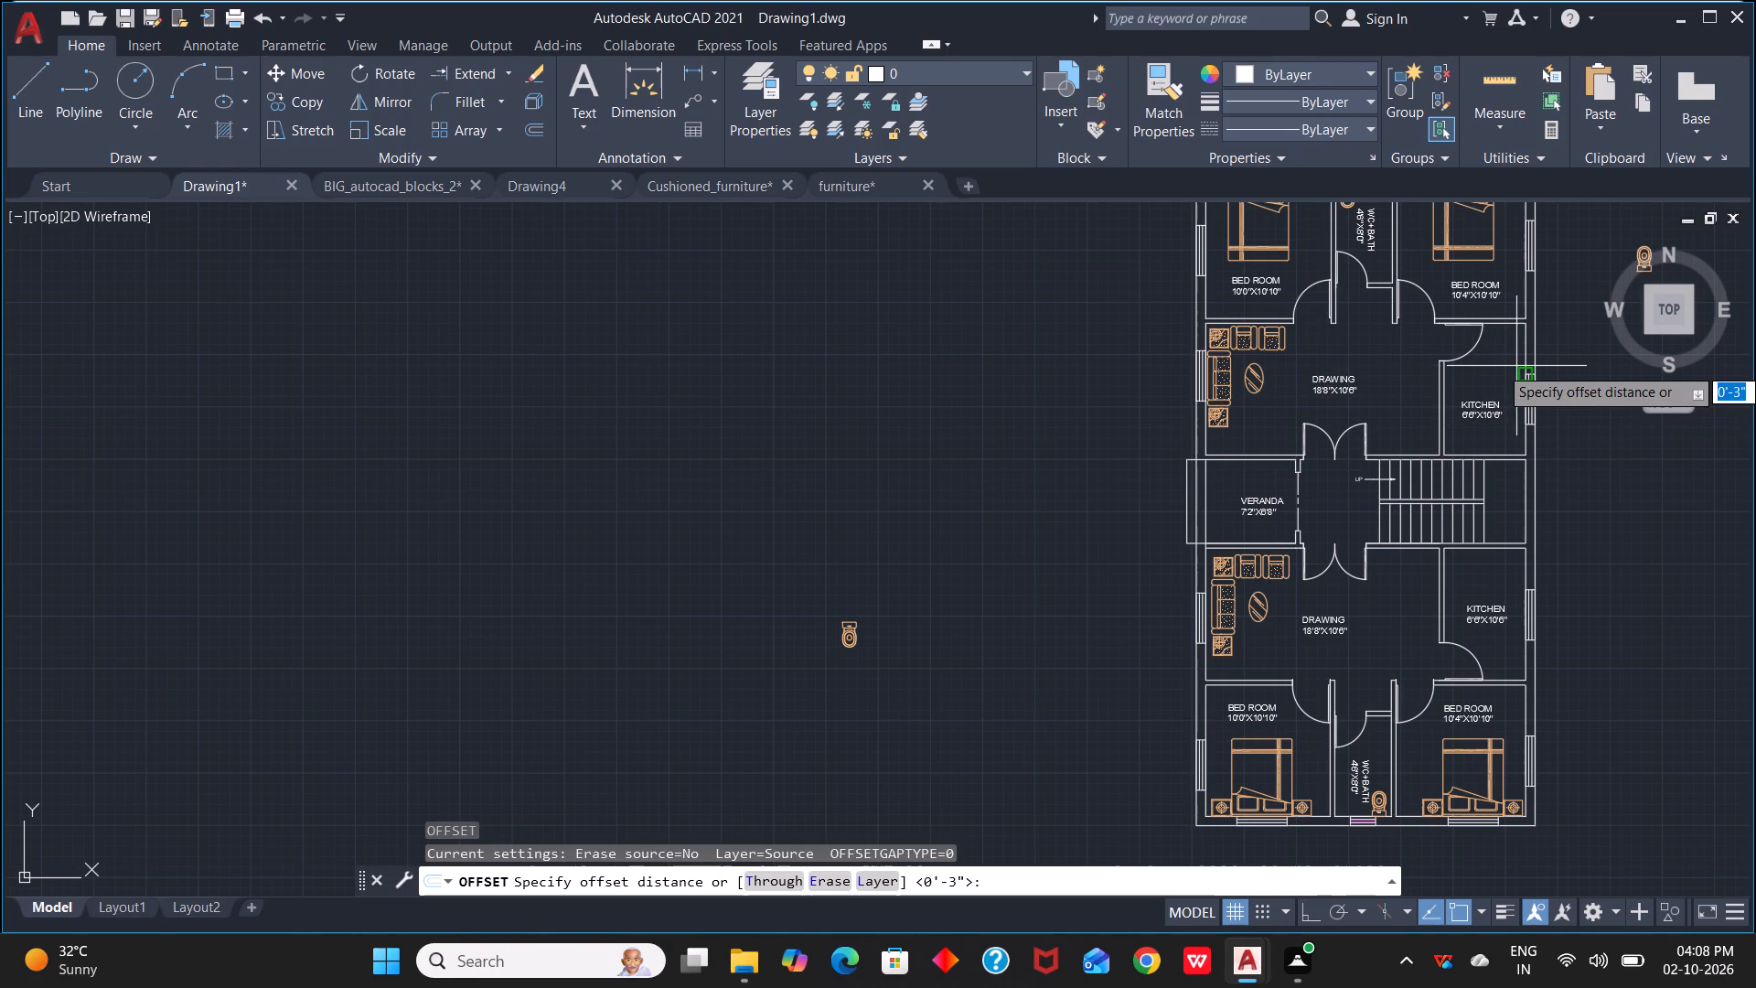
left_click(1516, 366)
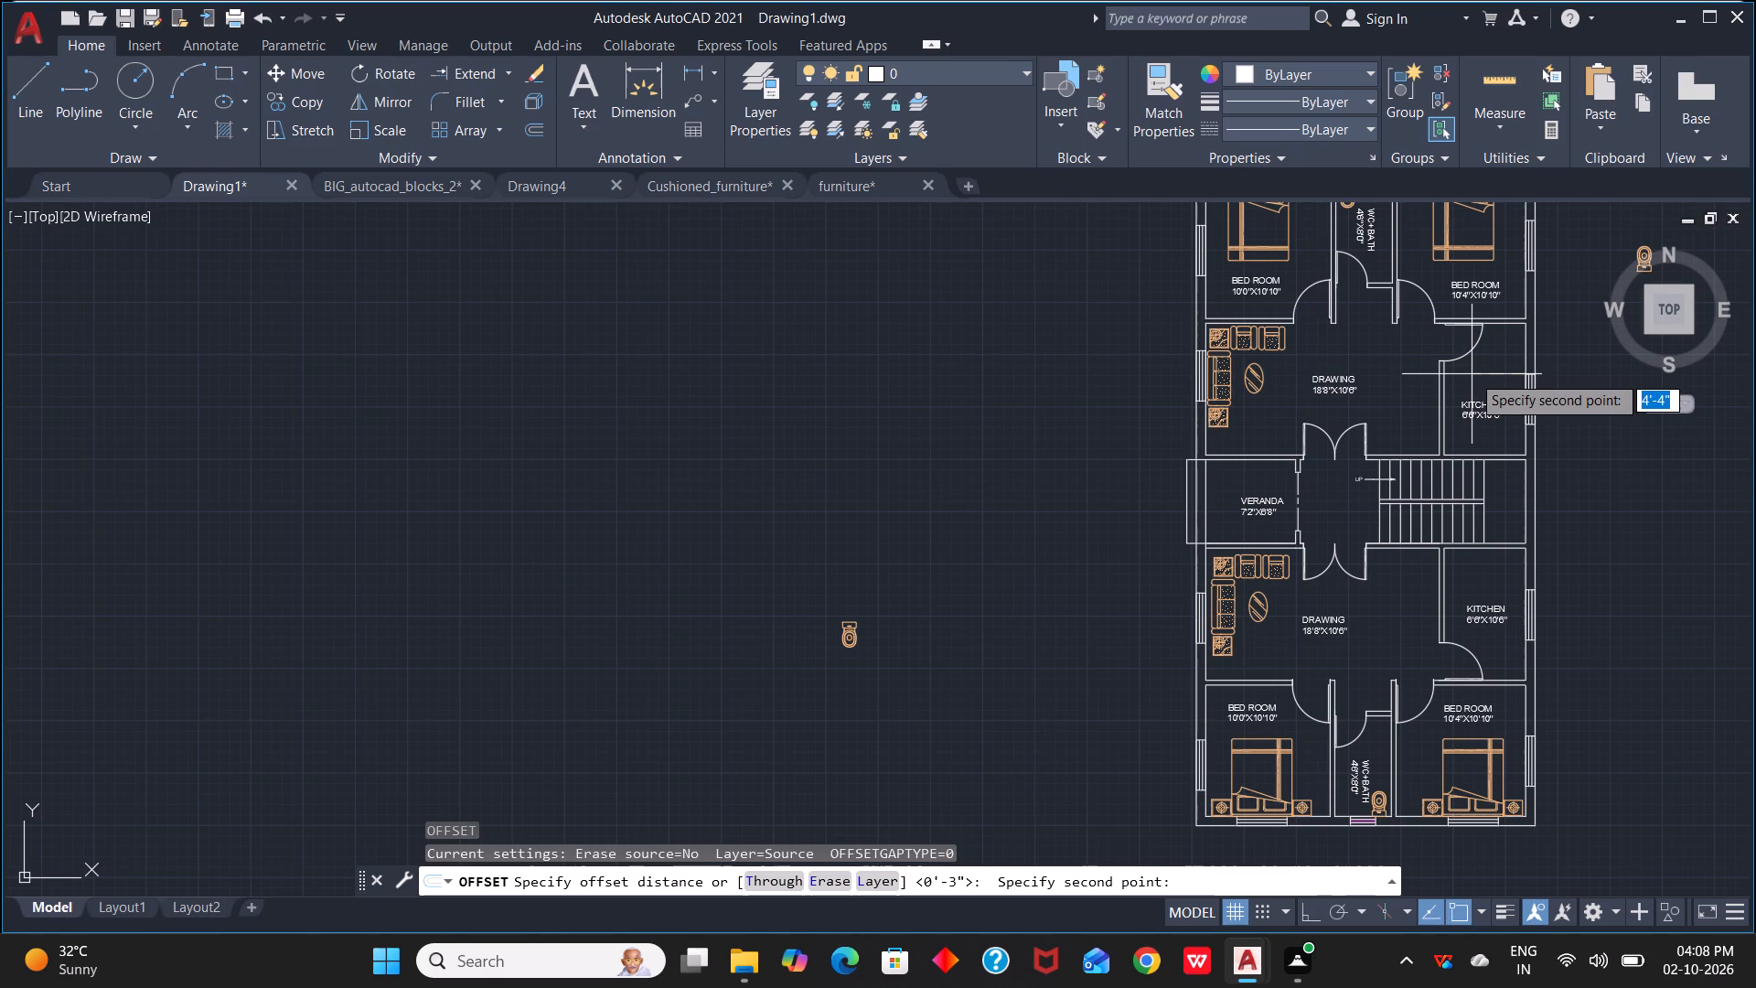
type("2.5'")
key("Return")
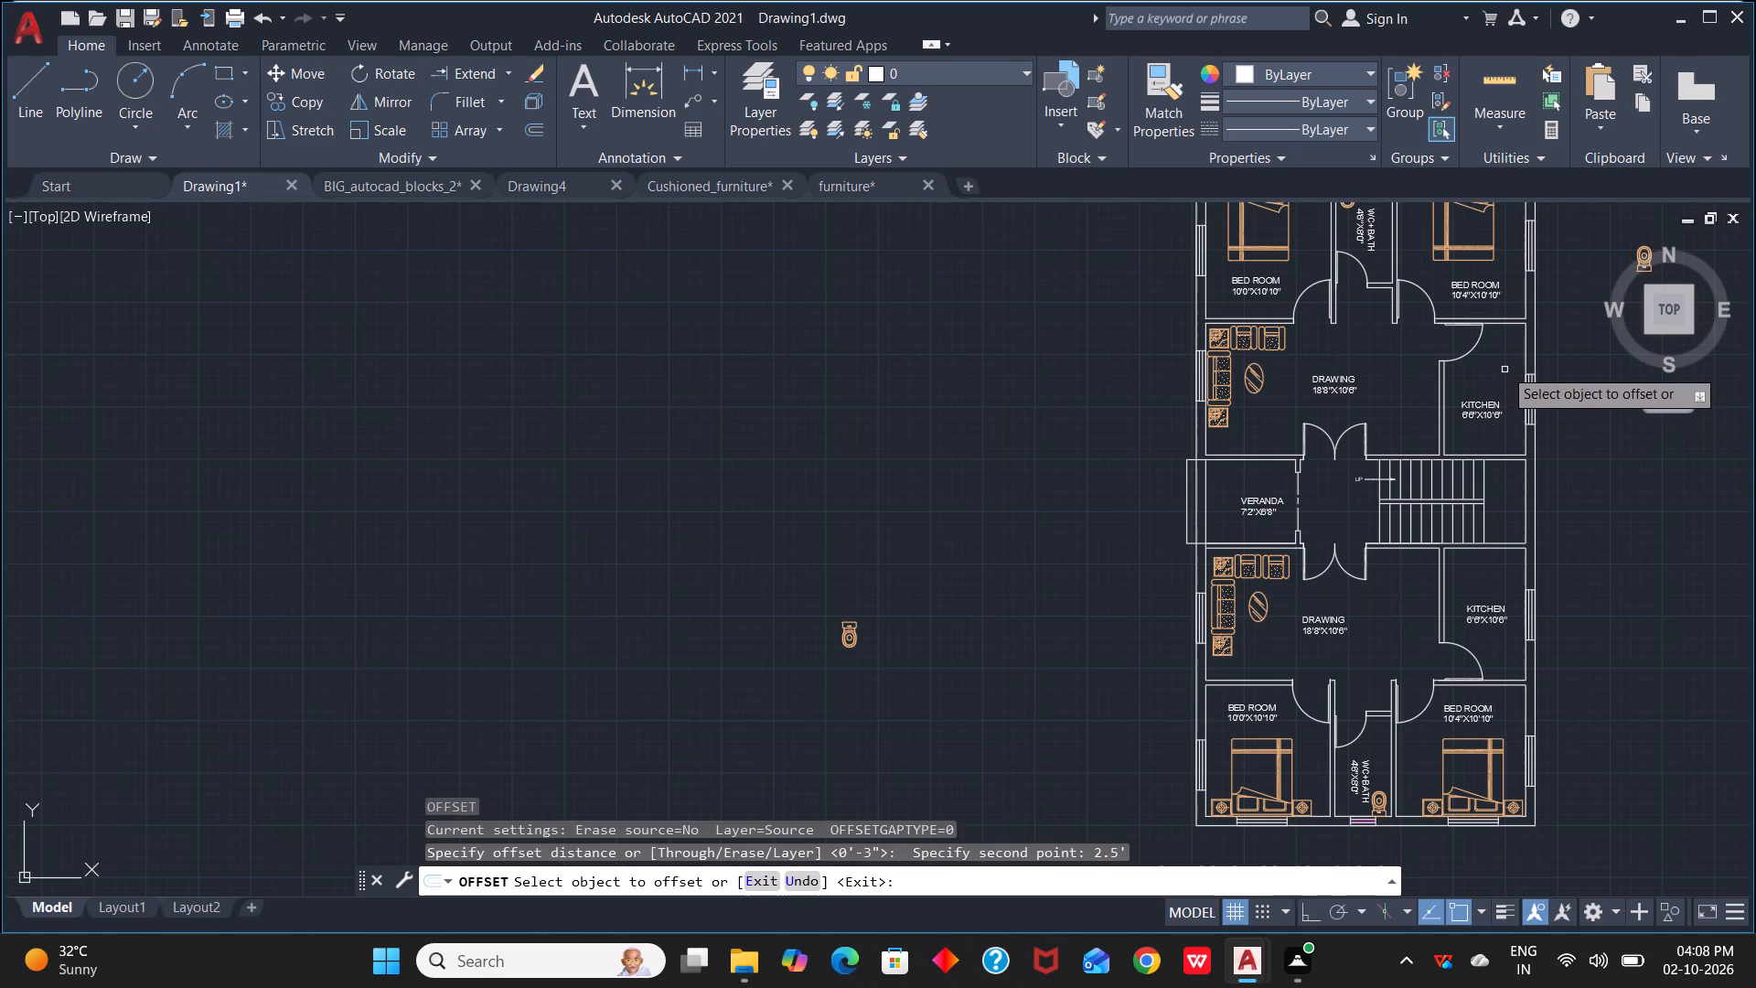
left_click(1526, 349)
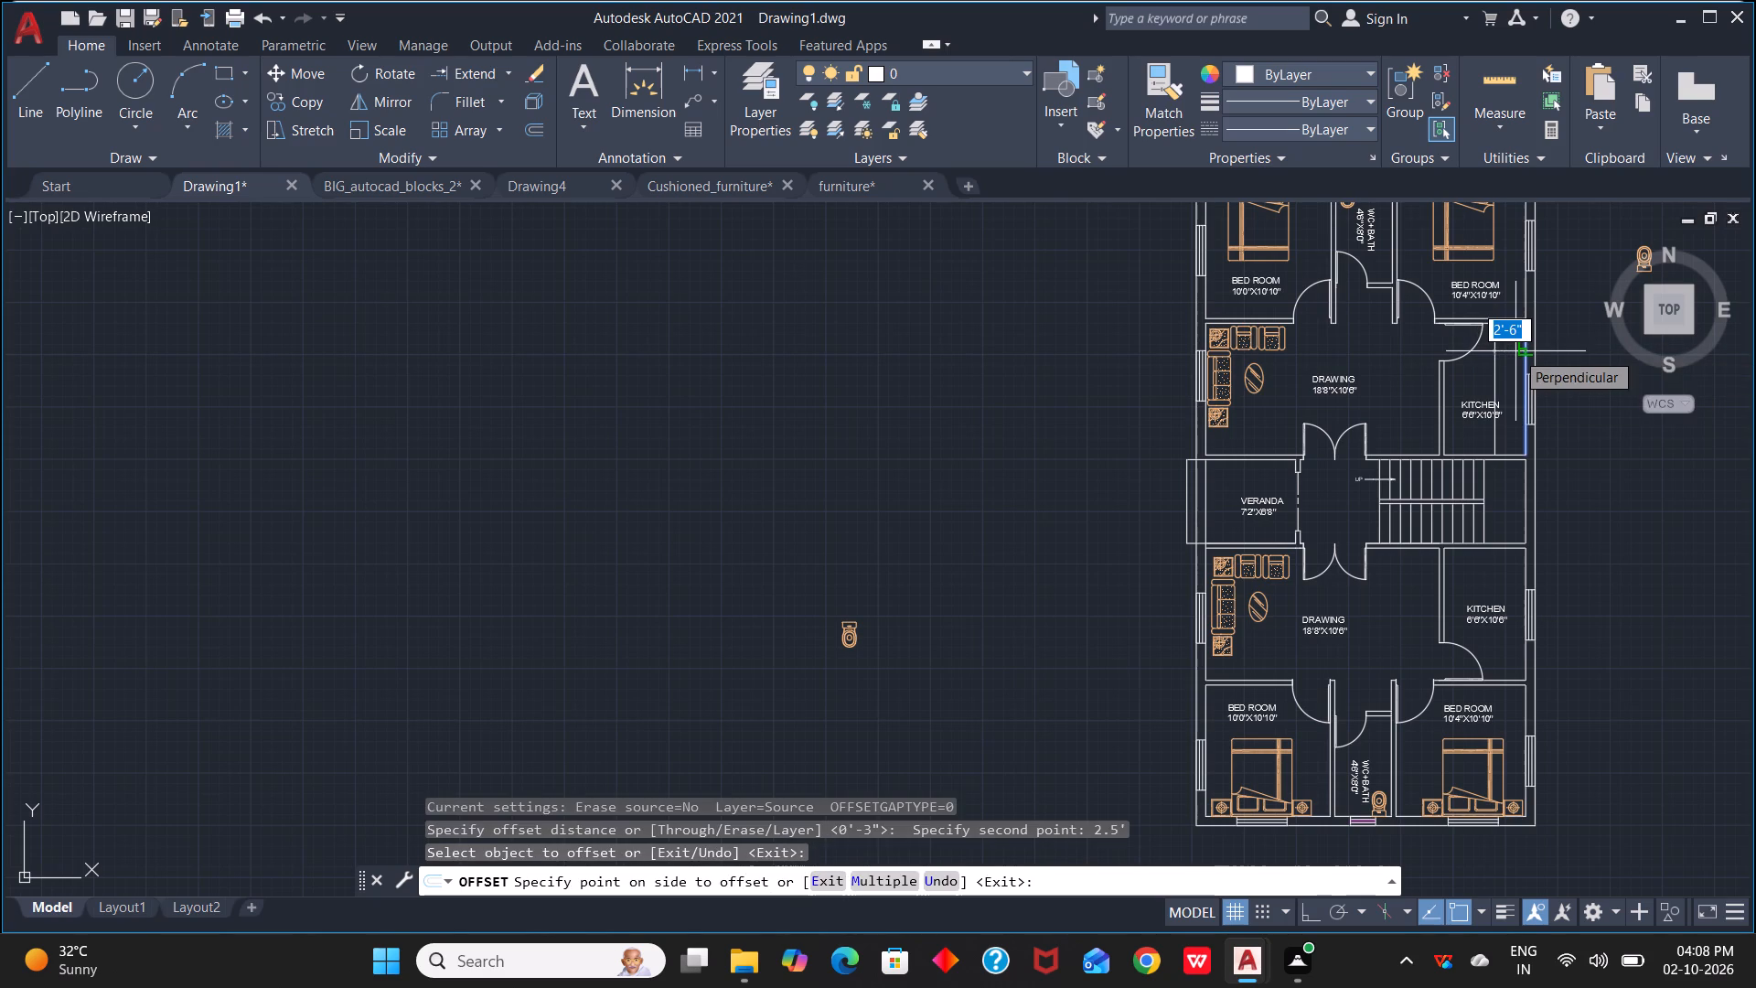
key("2")
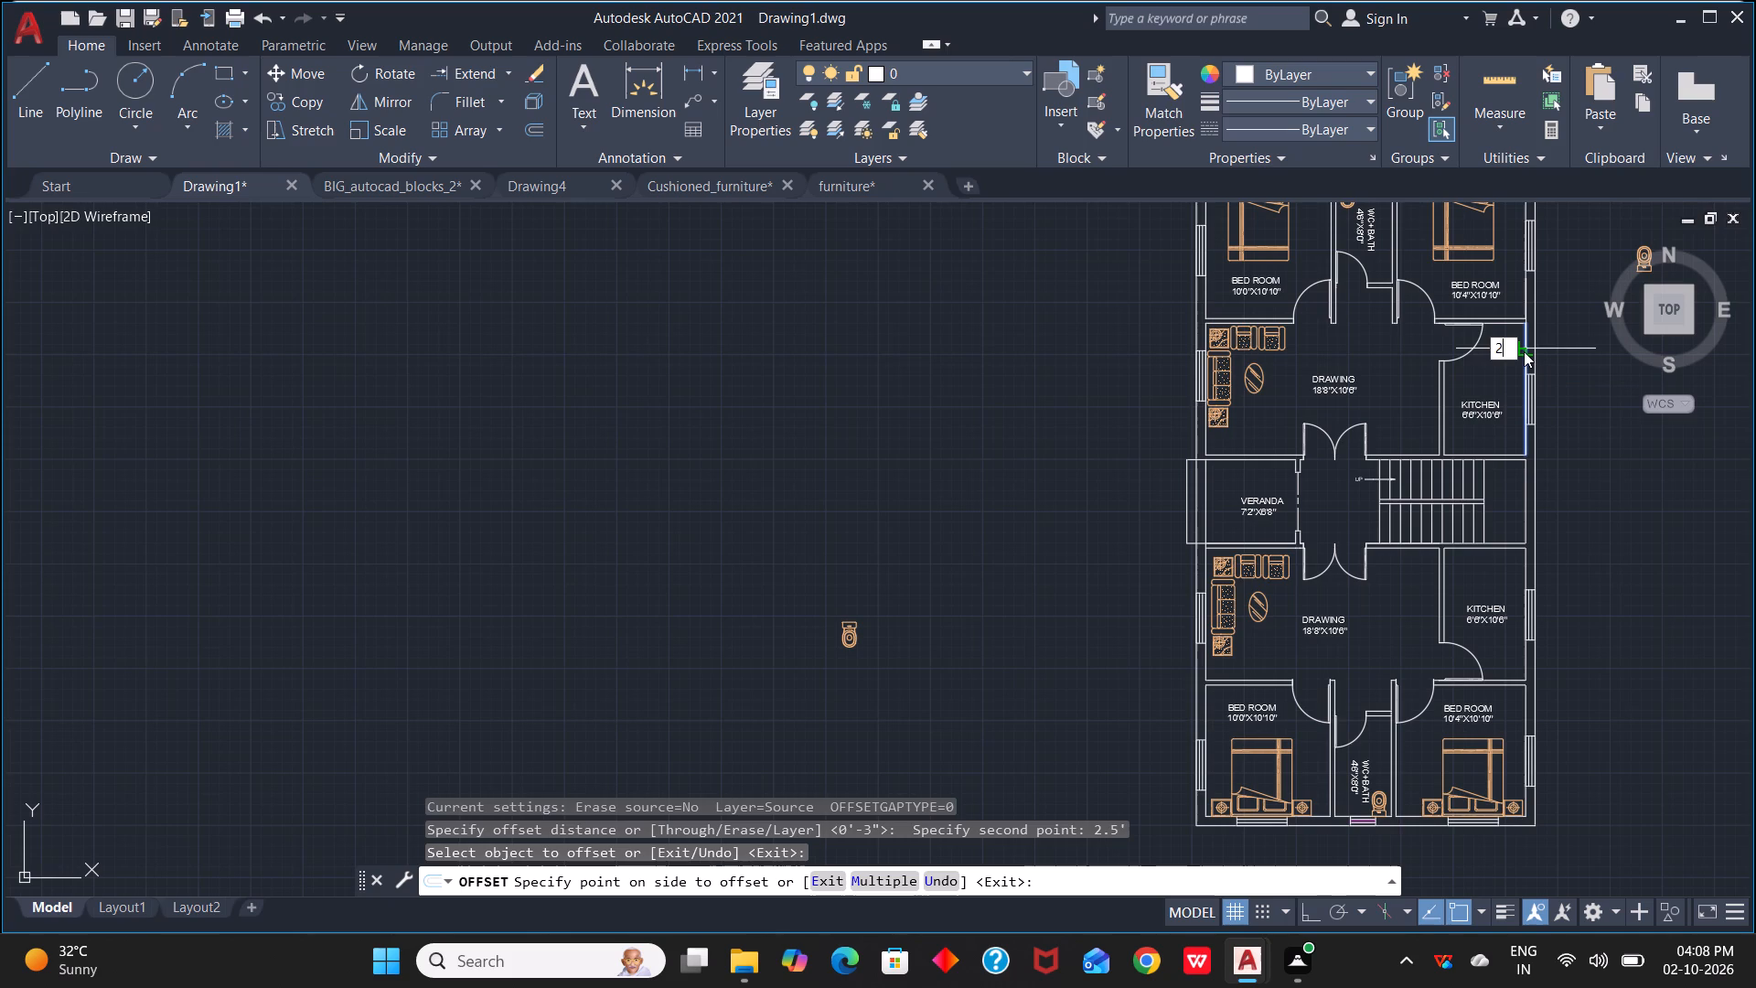
key("apostrophe")
key("Return")
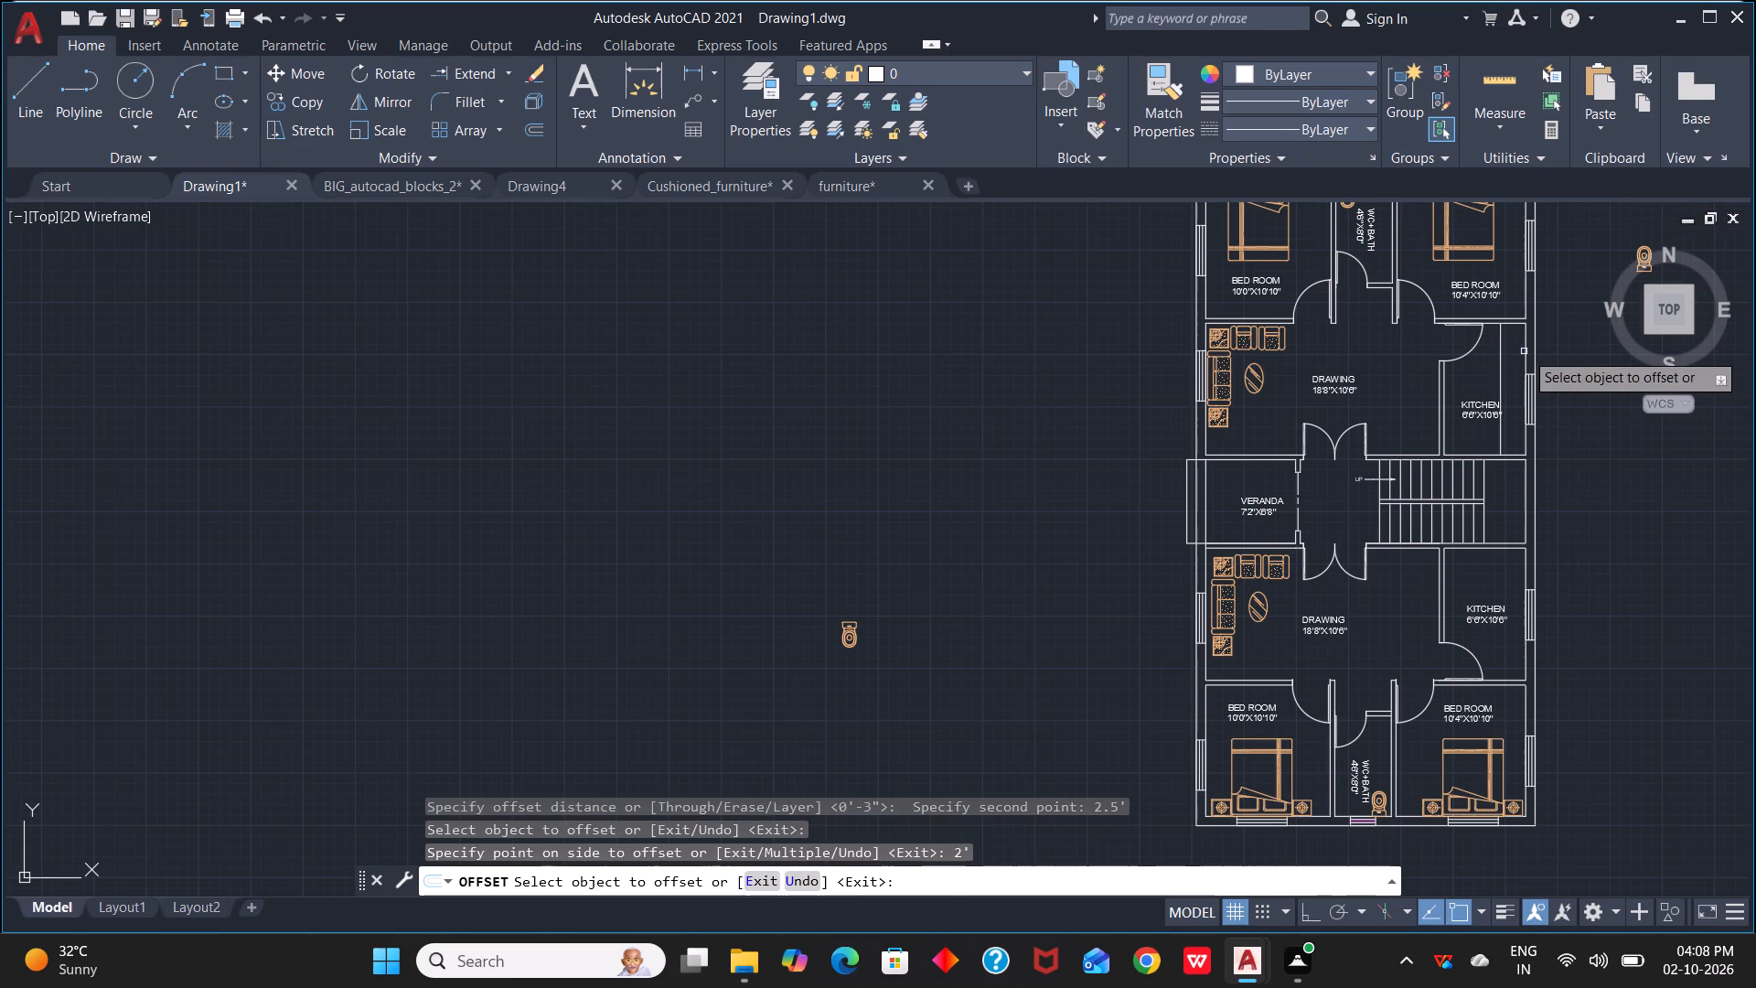
left_click(1486, 456)
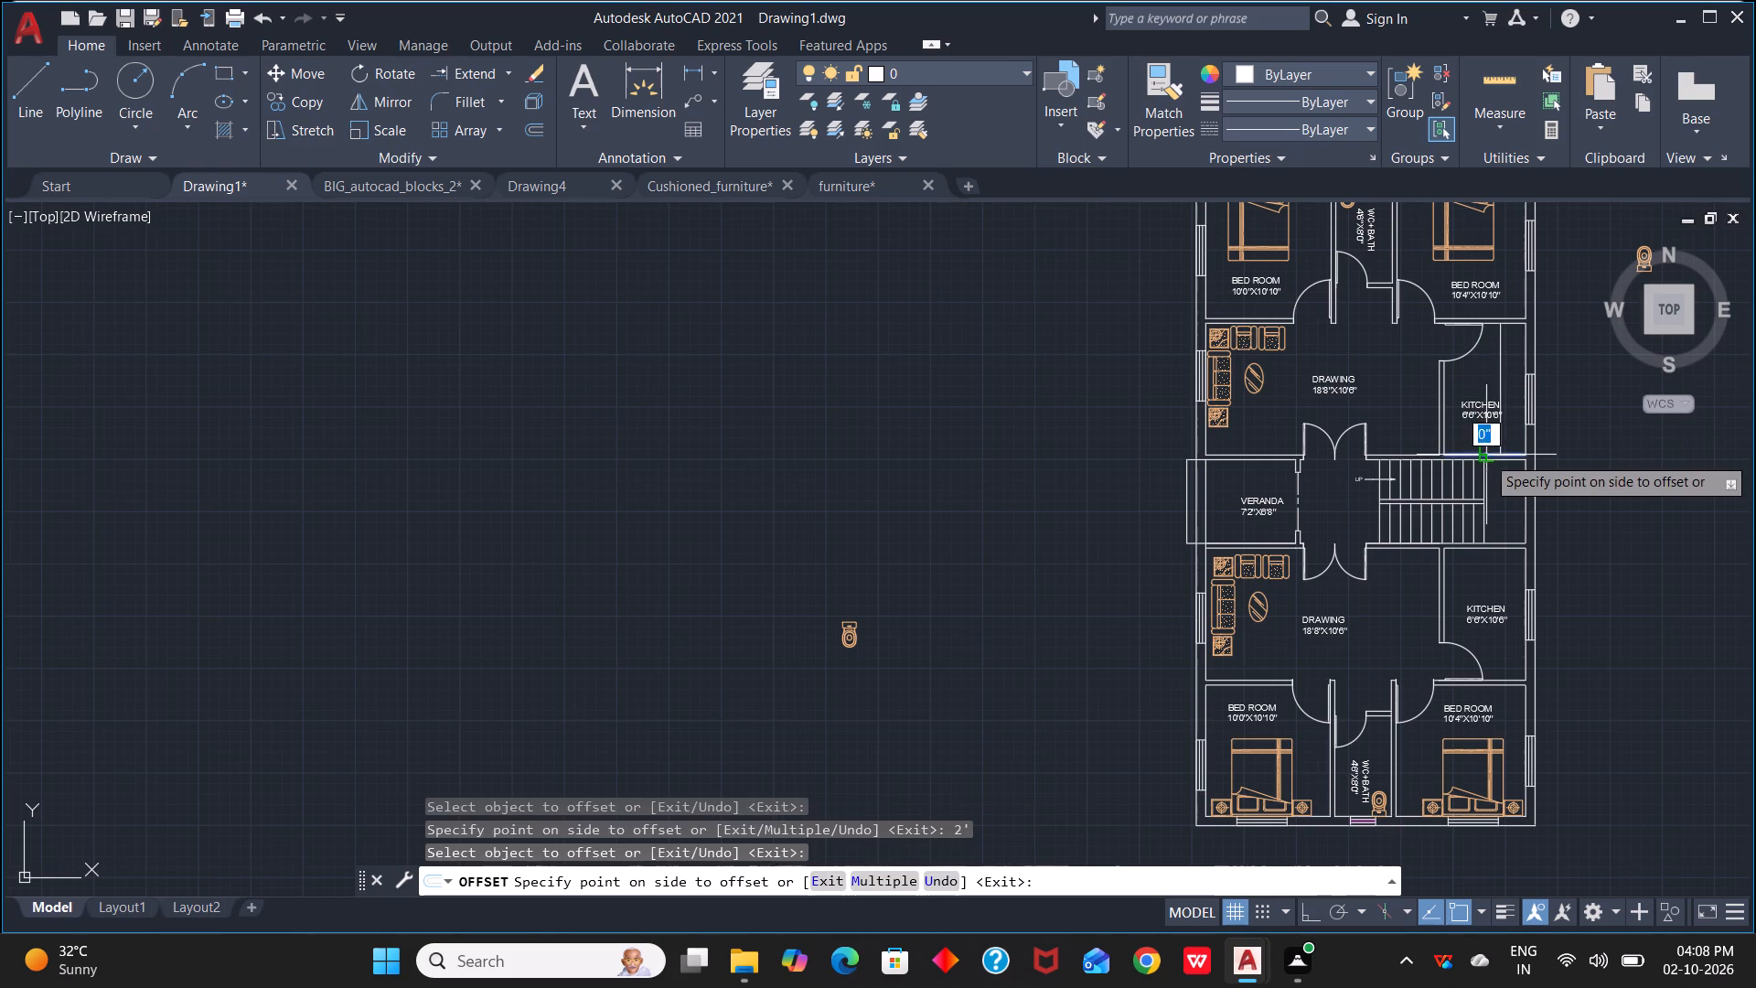
left_click(1486, 435)
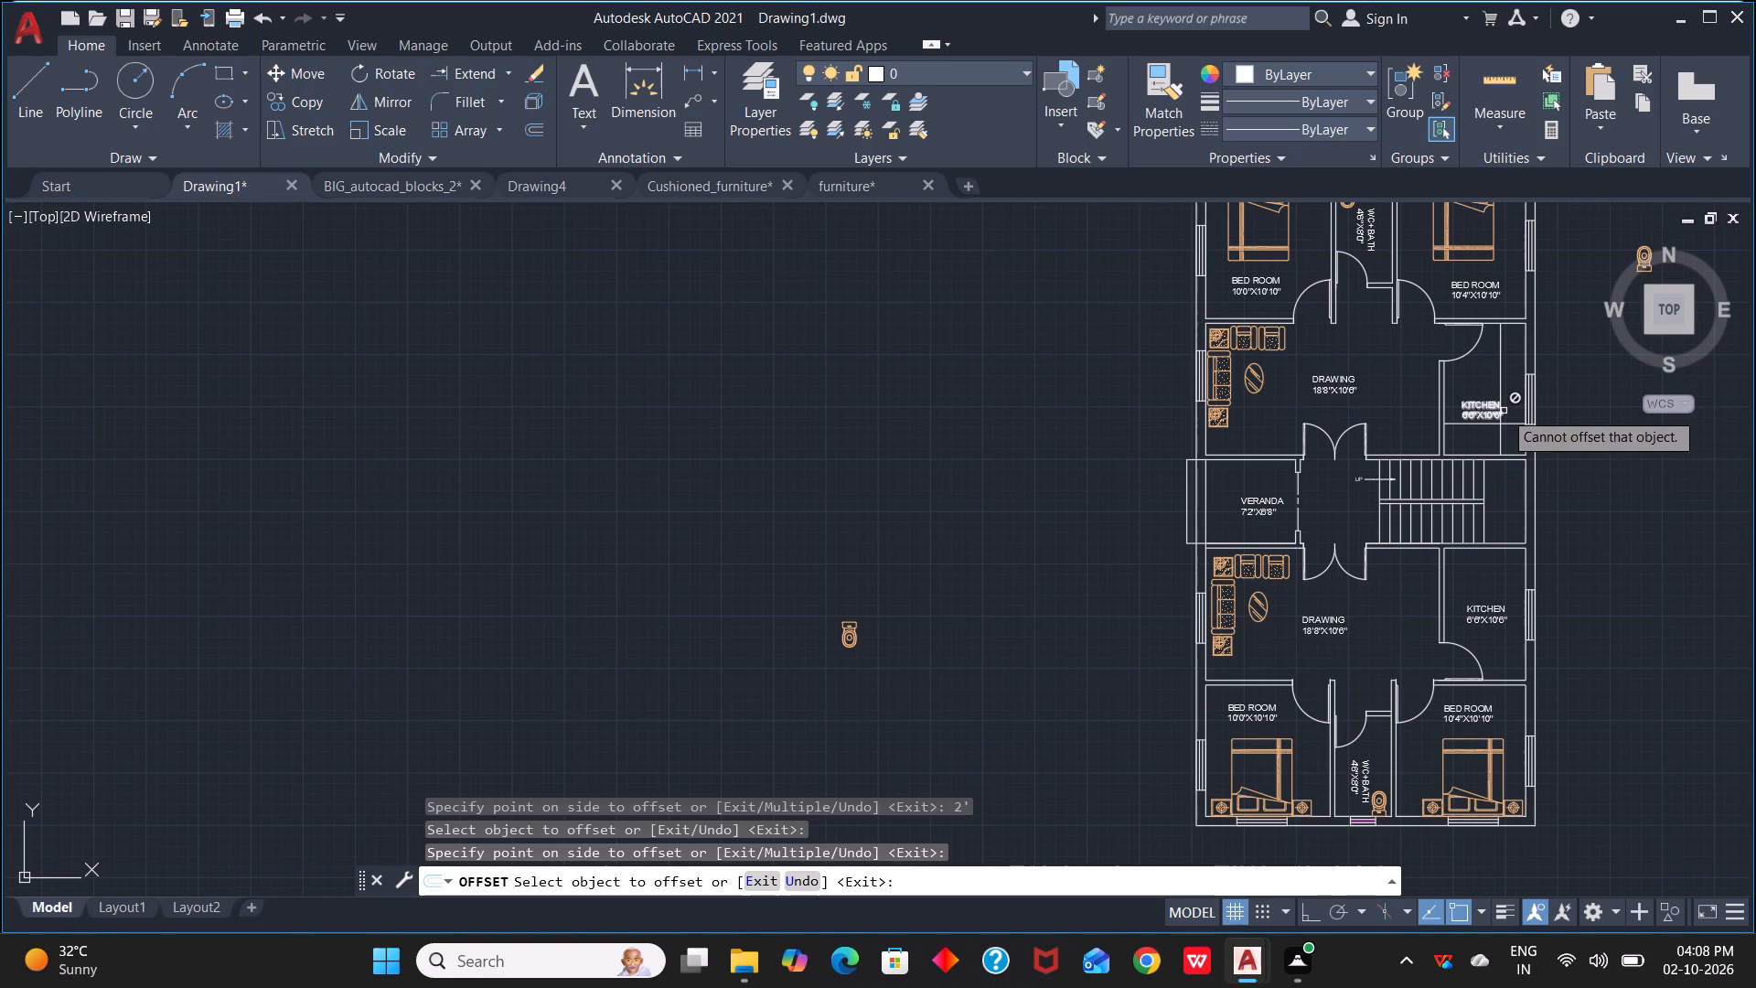
Offset the lower kitchen's east and north wall lines 2.5' into the room as counter edges.
left_click(1526, 577)
left_click(1510, 580)
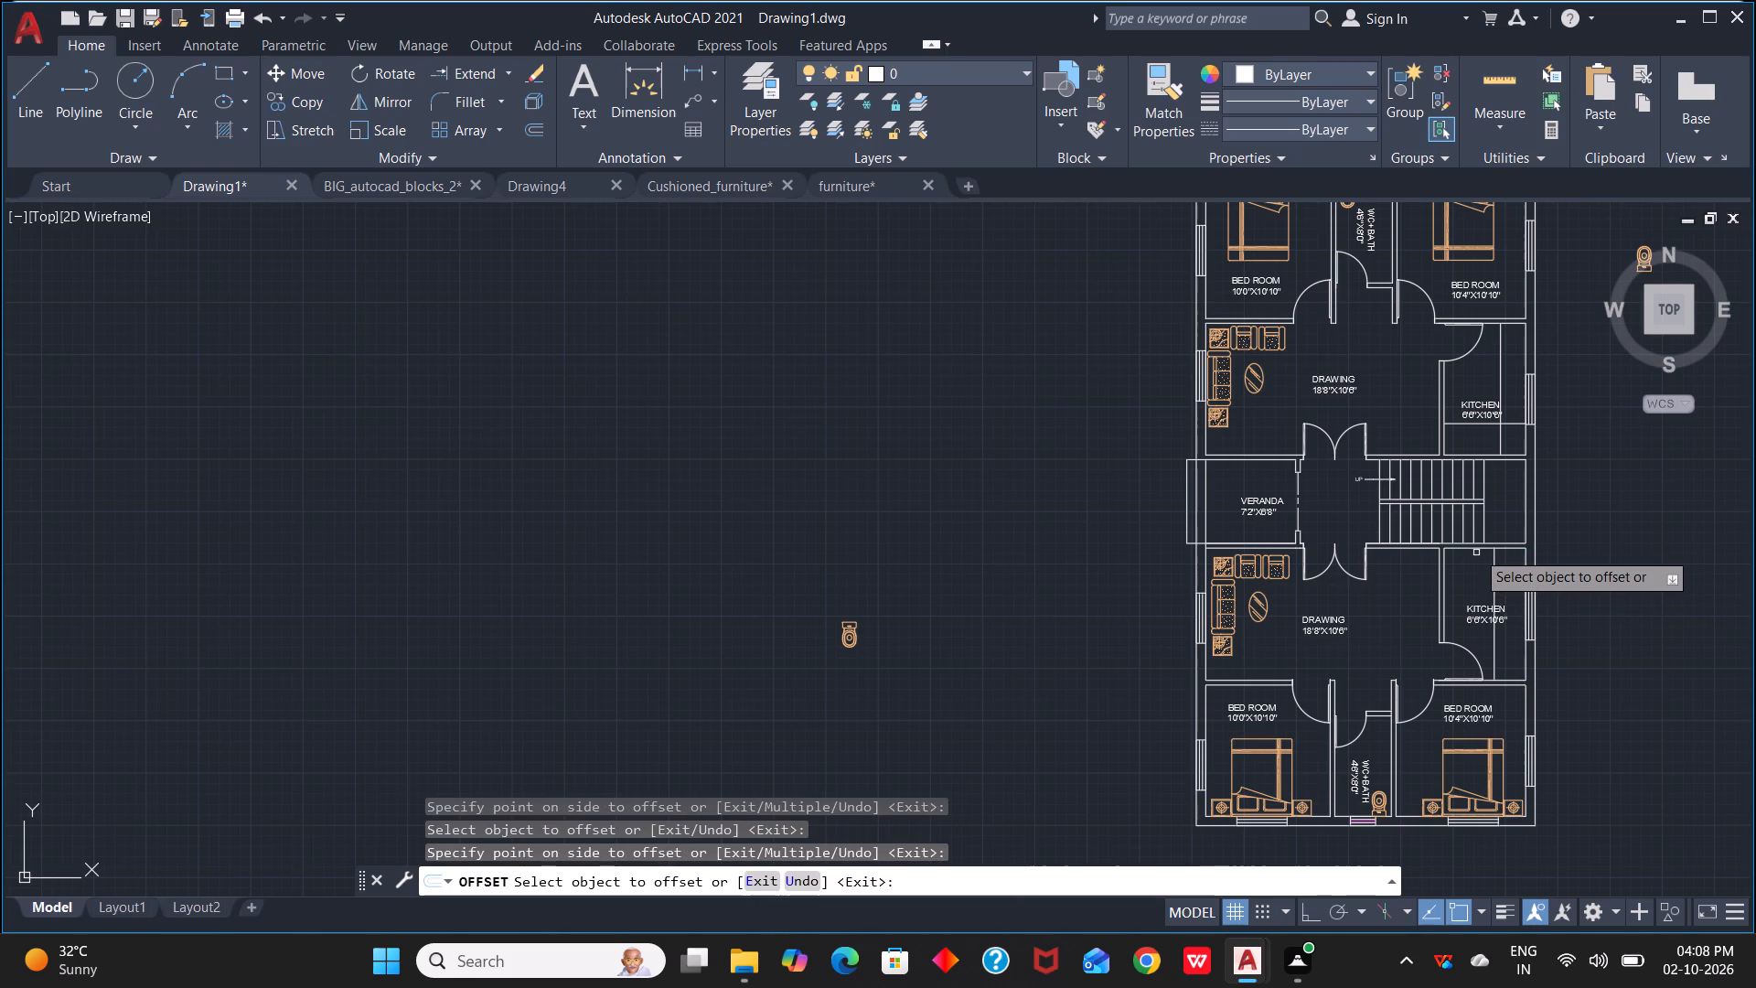
left_click(1478, 550)
left_click(1478, 579)
scroll(1503, 614, "down", 1)
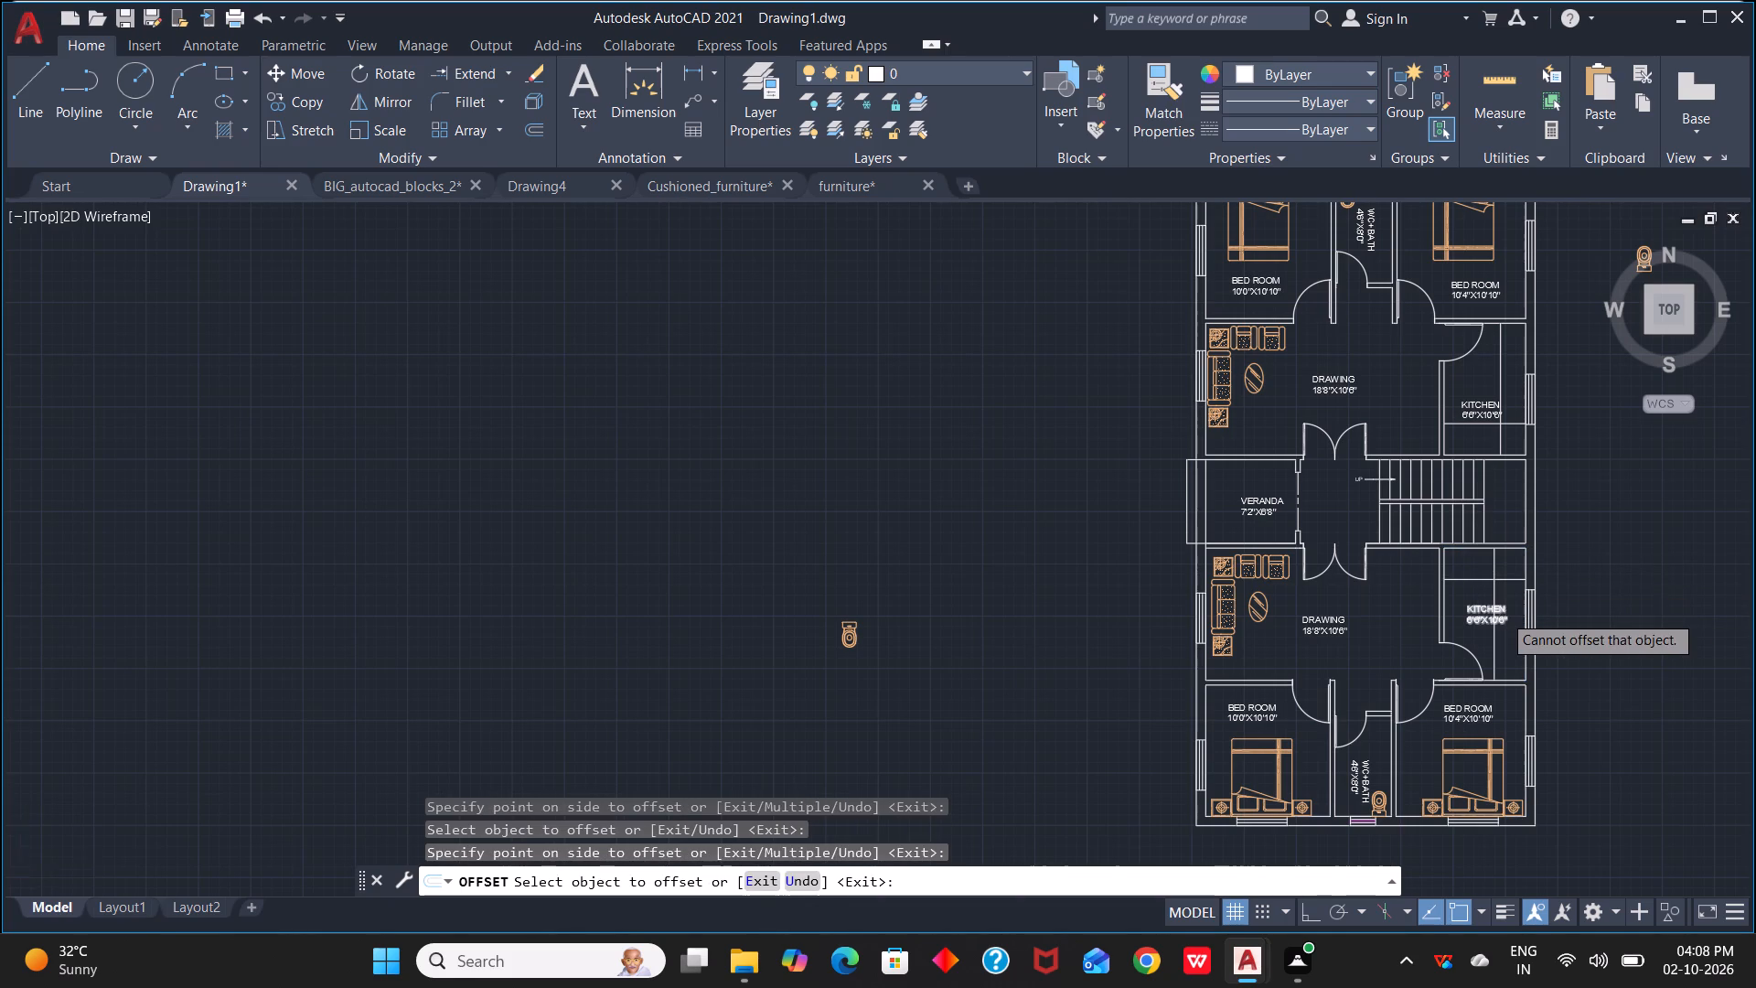
scroll(1497, 641, "up", 4)
middle_click_drag(1502, 594, 1474, 581)
key("Escape")
key("Escape")
Trim the overlapping counter edge lines at the inner corner in both kitchens to form L-shaped counters.
type("TR")
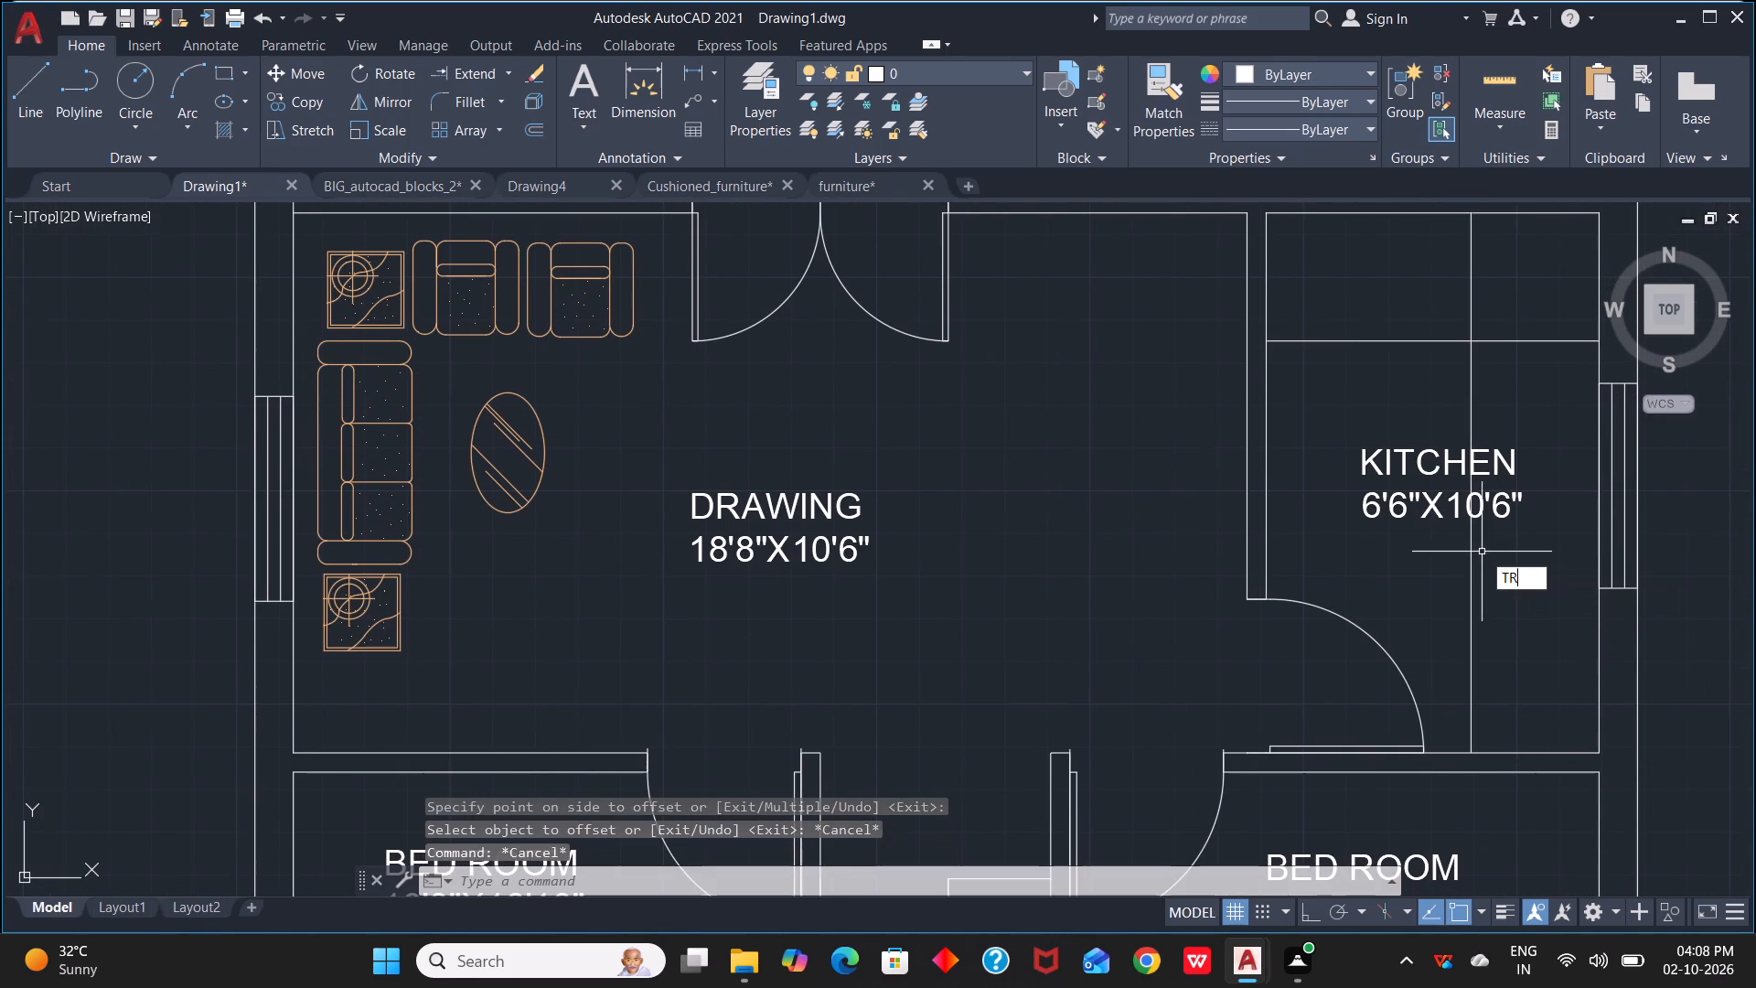
key("space")
left_click_drag(1444, 317, 1525, 362)
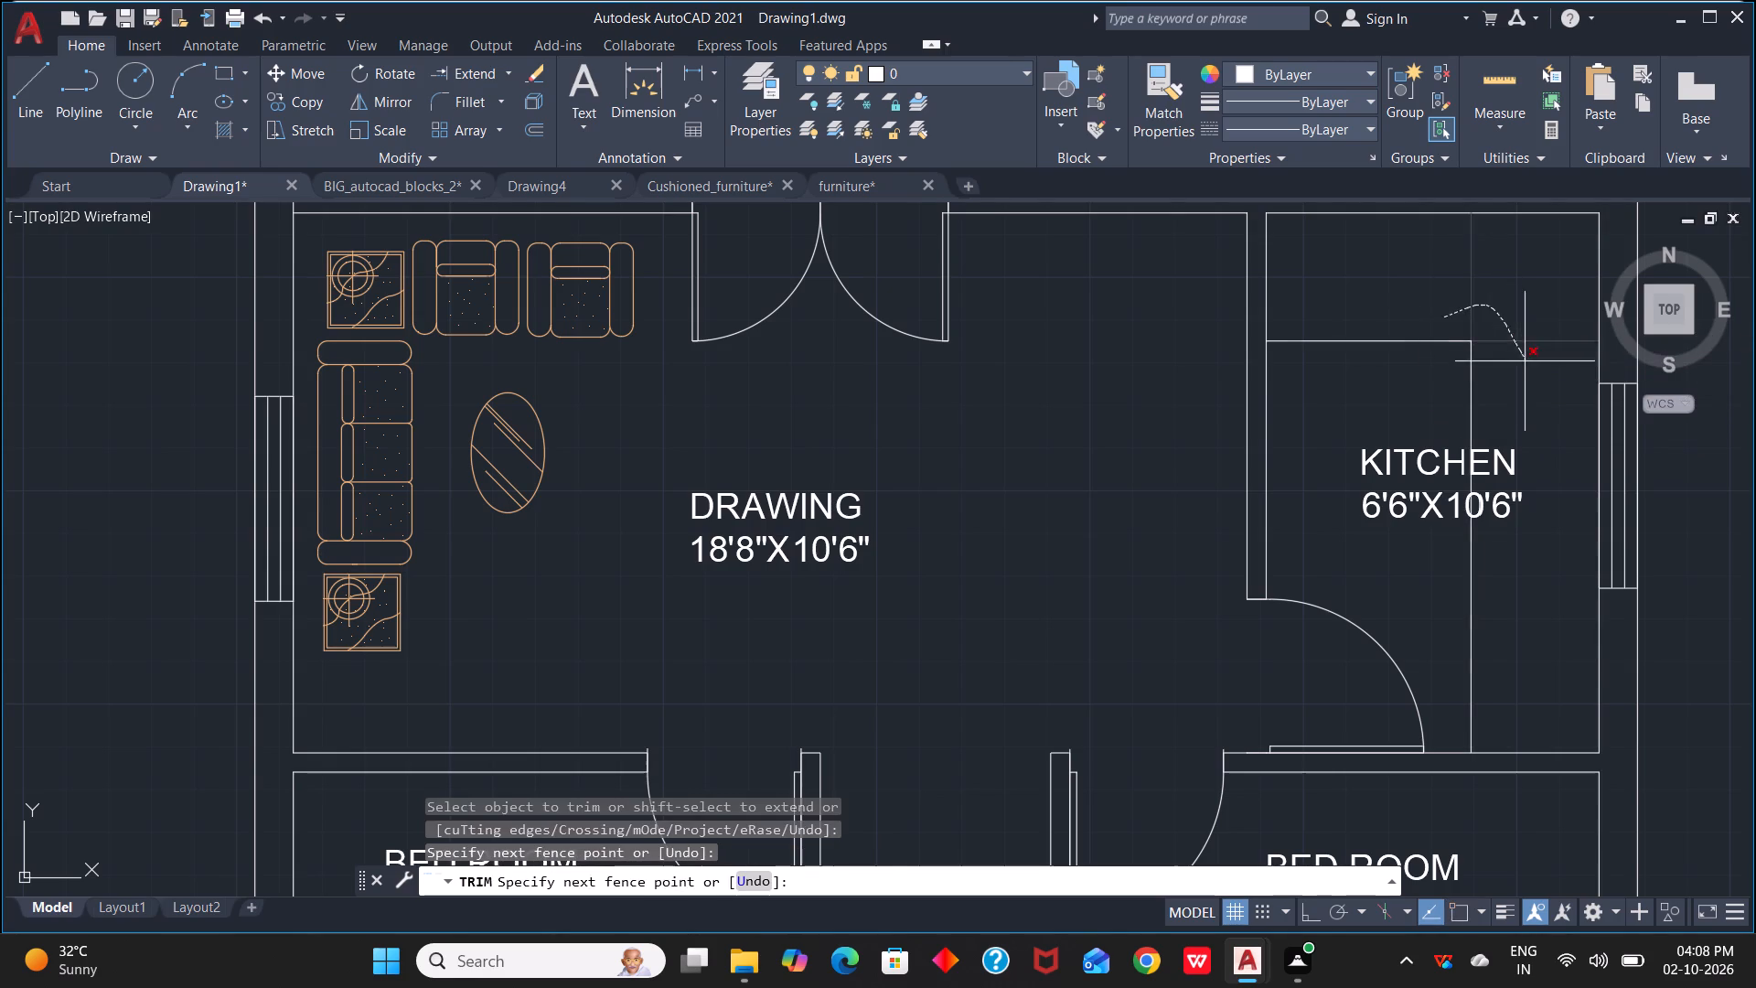
left_click_drag(1525, 362, 1525, 367)
scroll(1498, 406, "down", 2)
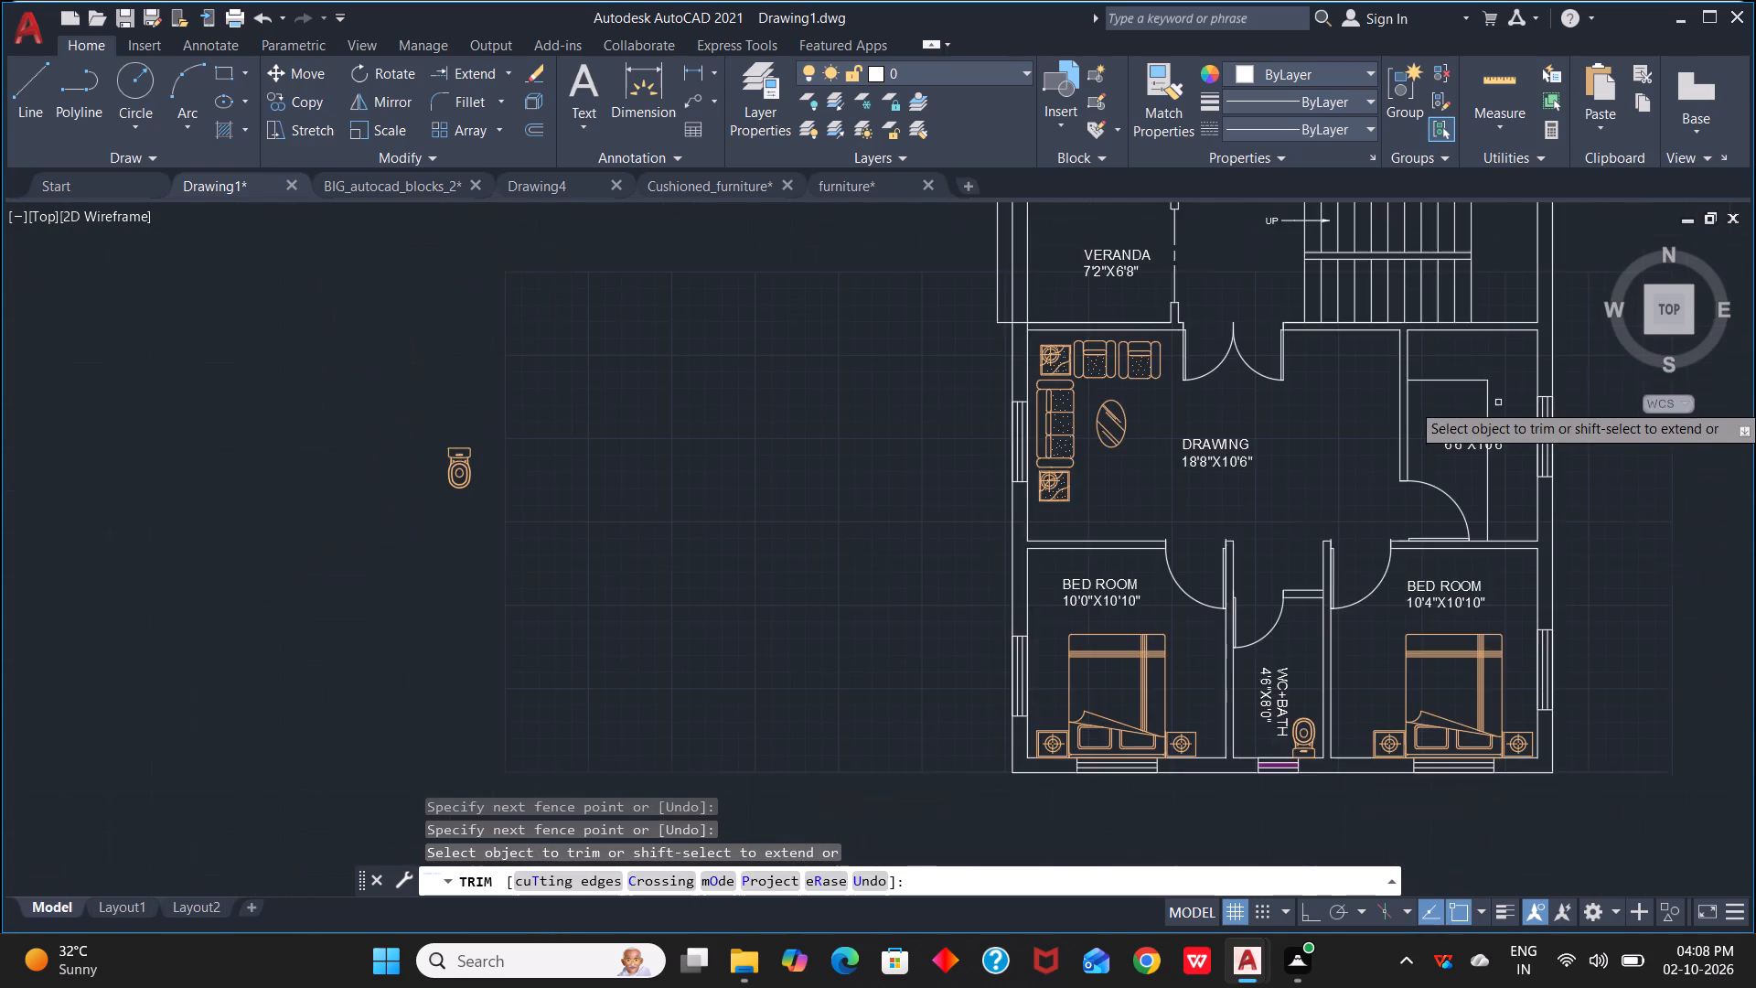
middle_click_drag(1485, 352, 1495, 662)
left_click_drag(1496, 470, 1526, 427)
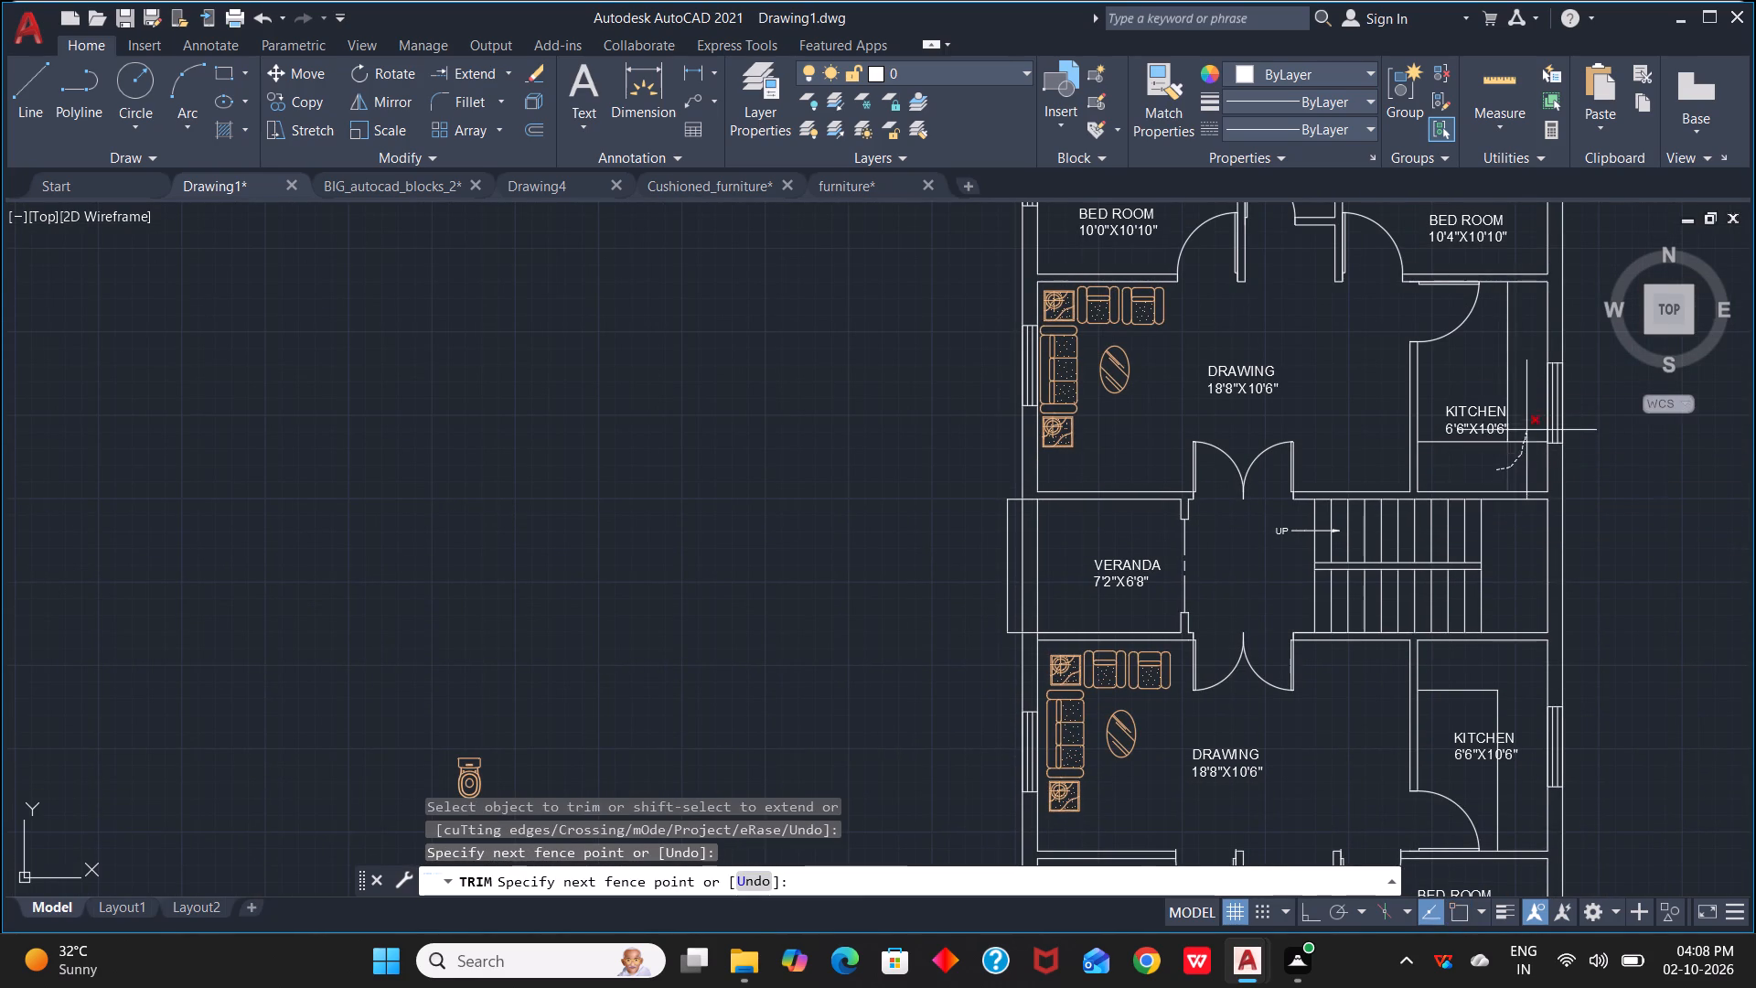
left_click_drag(1526, 427, 1526, 424)
scroll(1526, 424, "down", 1)
key("Escape")
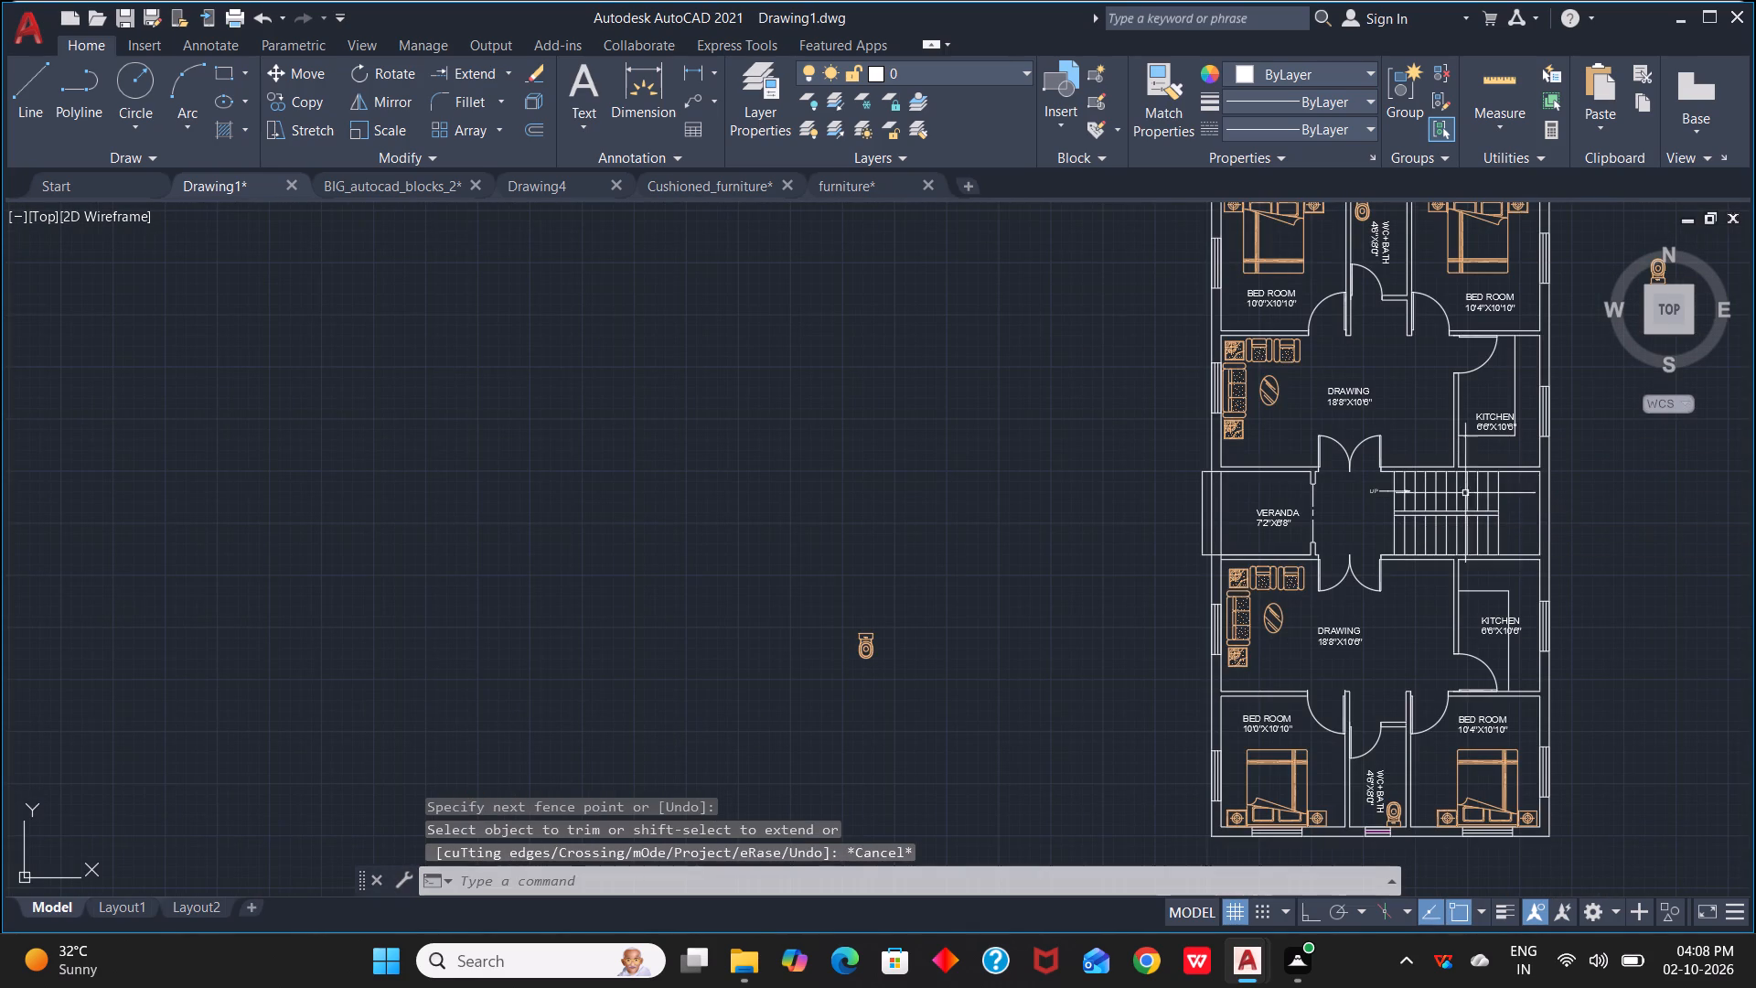
Move the KITCHEN labels of both units west onto the open floor, clear of the counter edge lines.
scroll(1458, 435, "up", 3)
left_click(1548, 361)
left_click_drag(1528, 336, 1481, 220)
left_click(1481, 220)
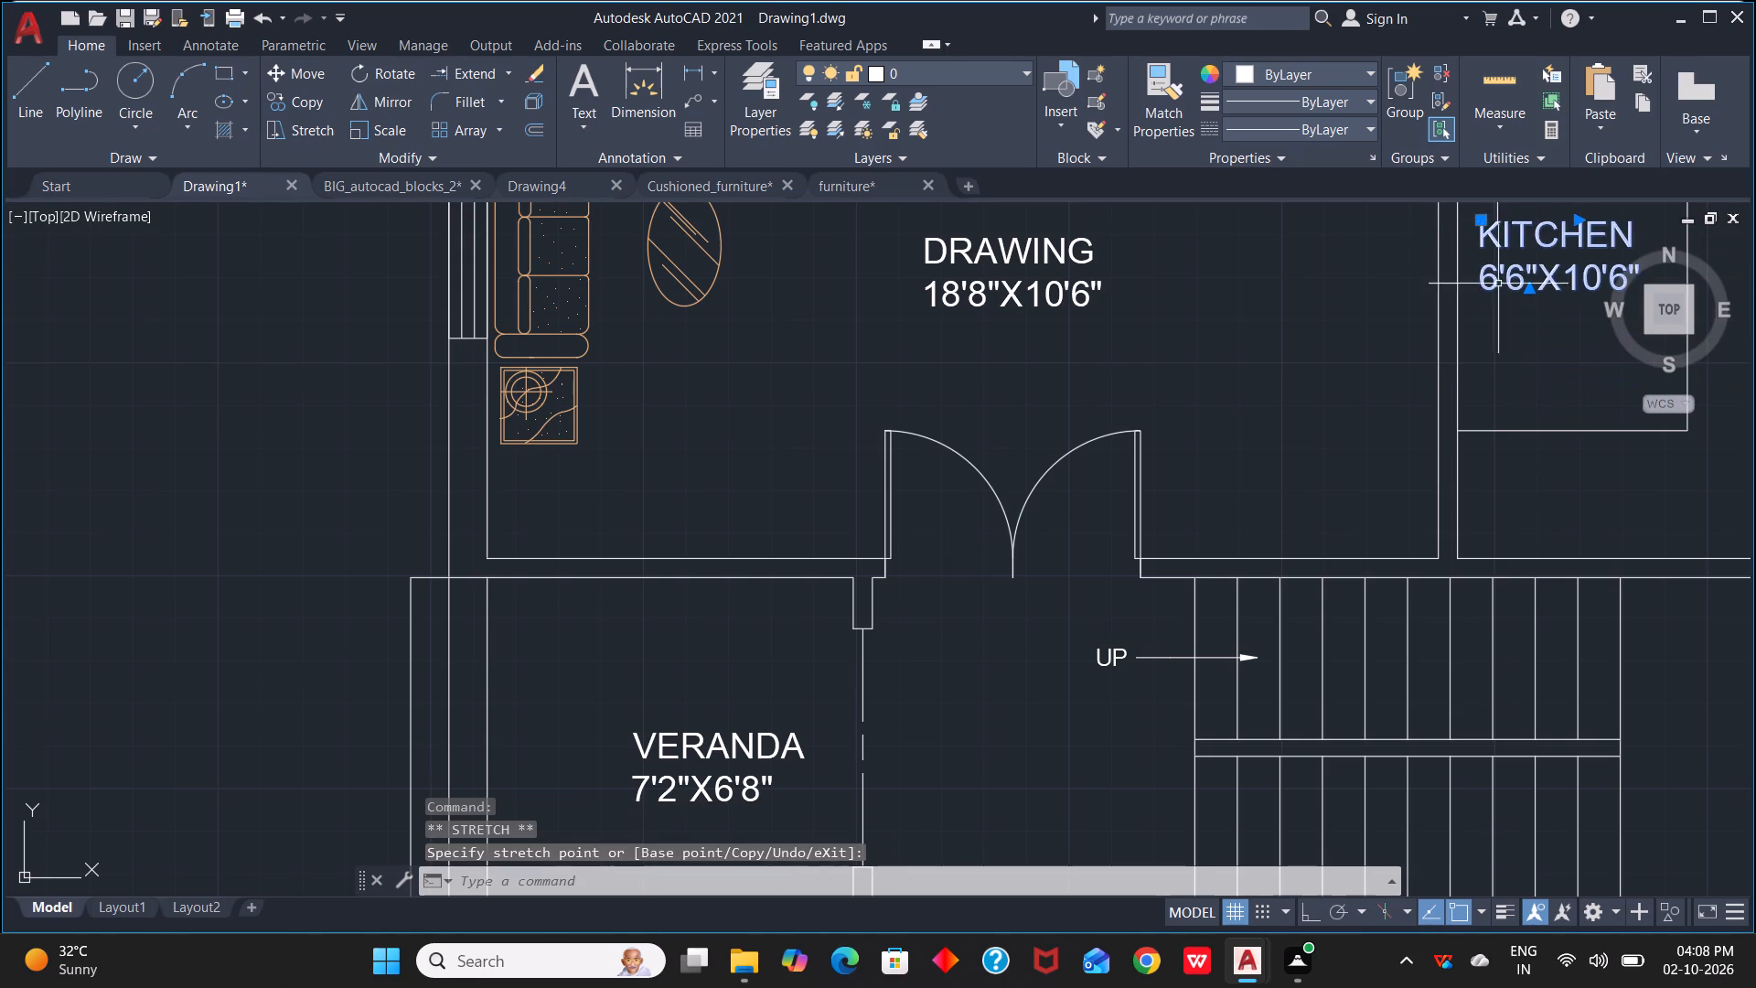
scroll(1514, 427, "down", 1)
middle_click_drag(1651, 685, 1510, 268)
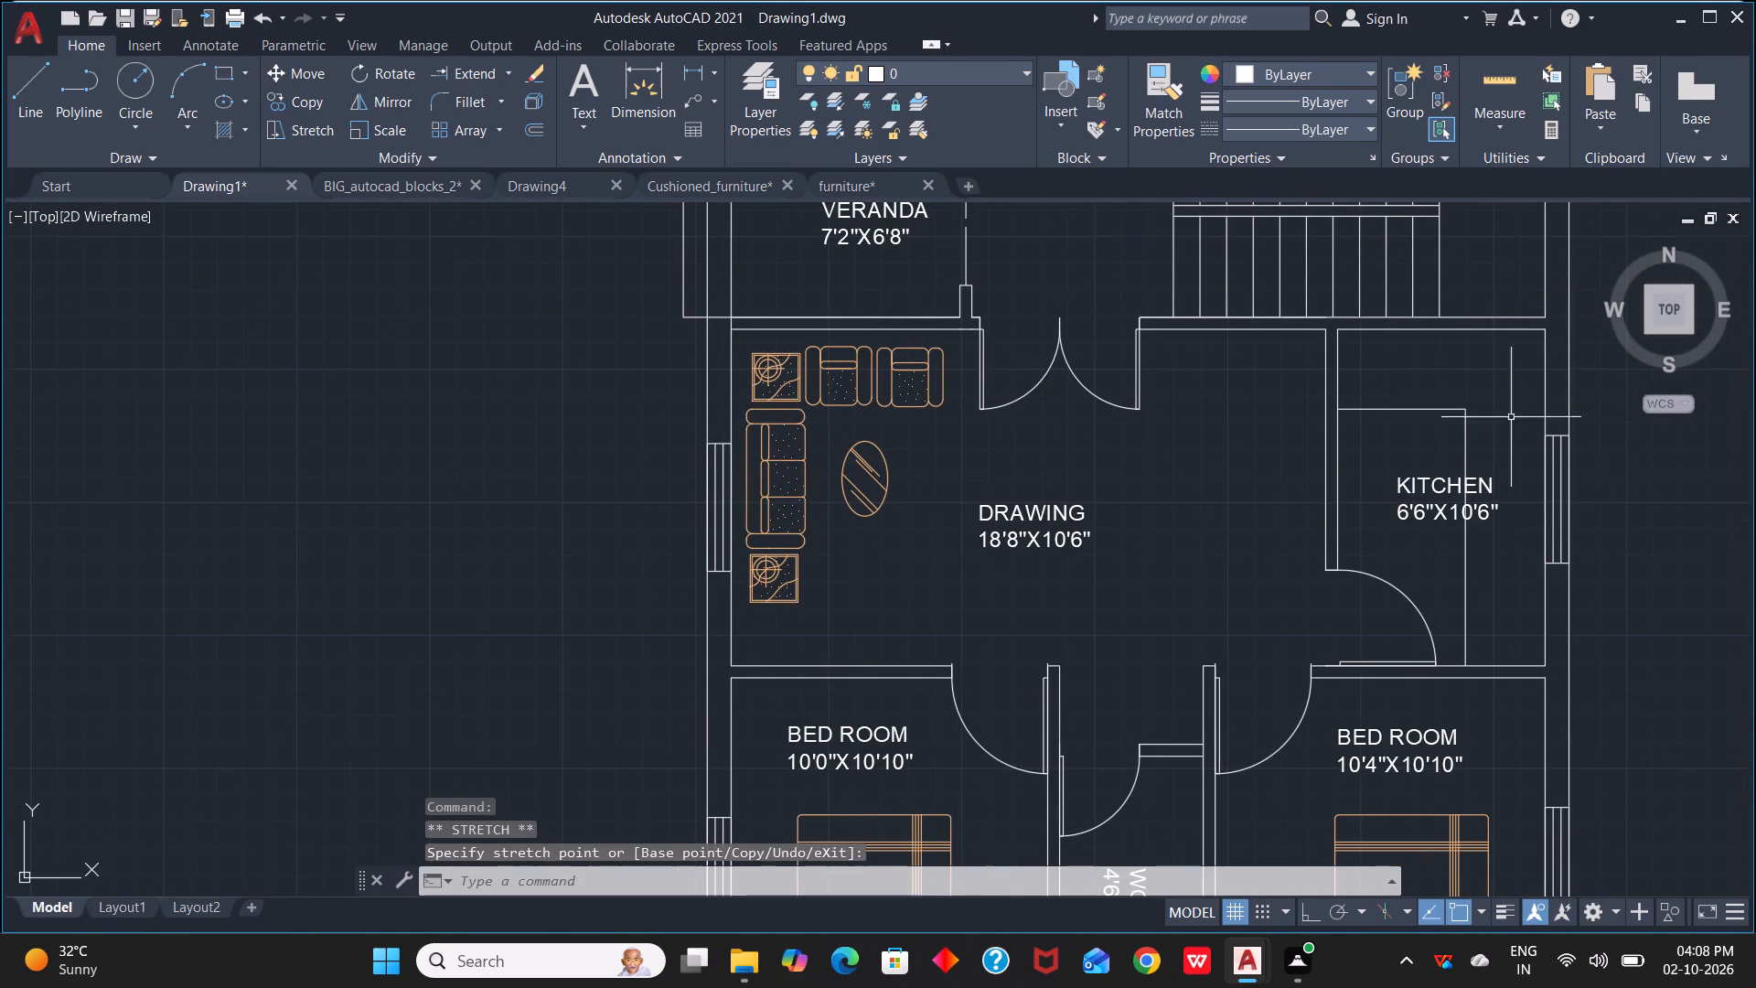
left_click(1418, 491)
left_click_drag(1399, 474, 1371, 460)
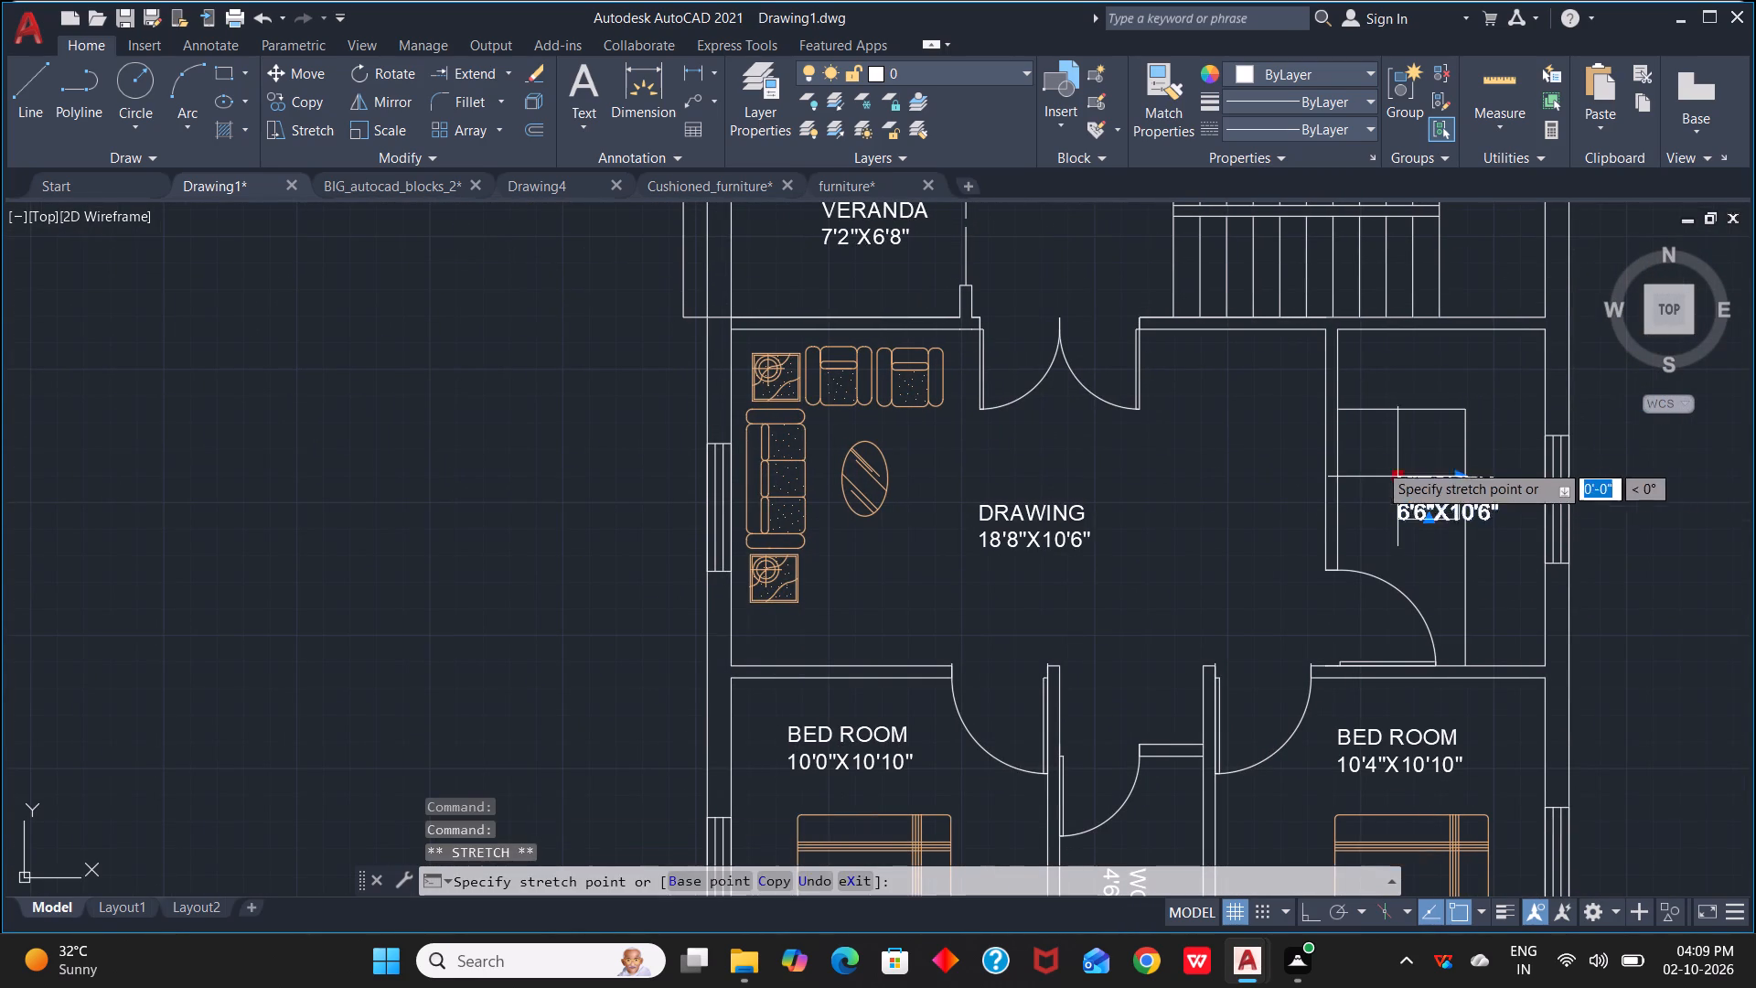
left_click_drag(1371, 460, 1351, 461)
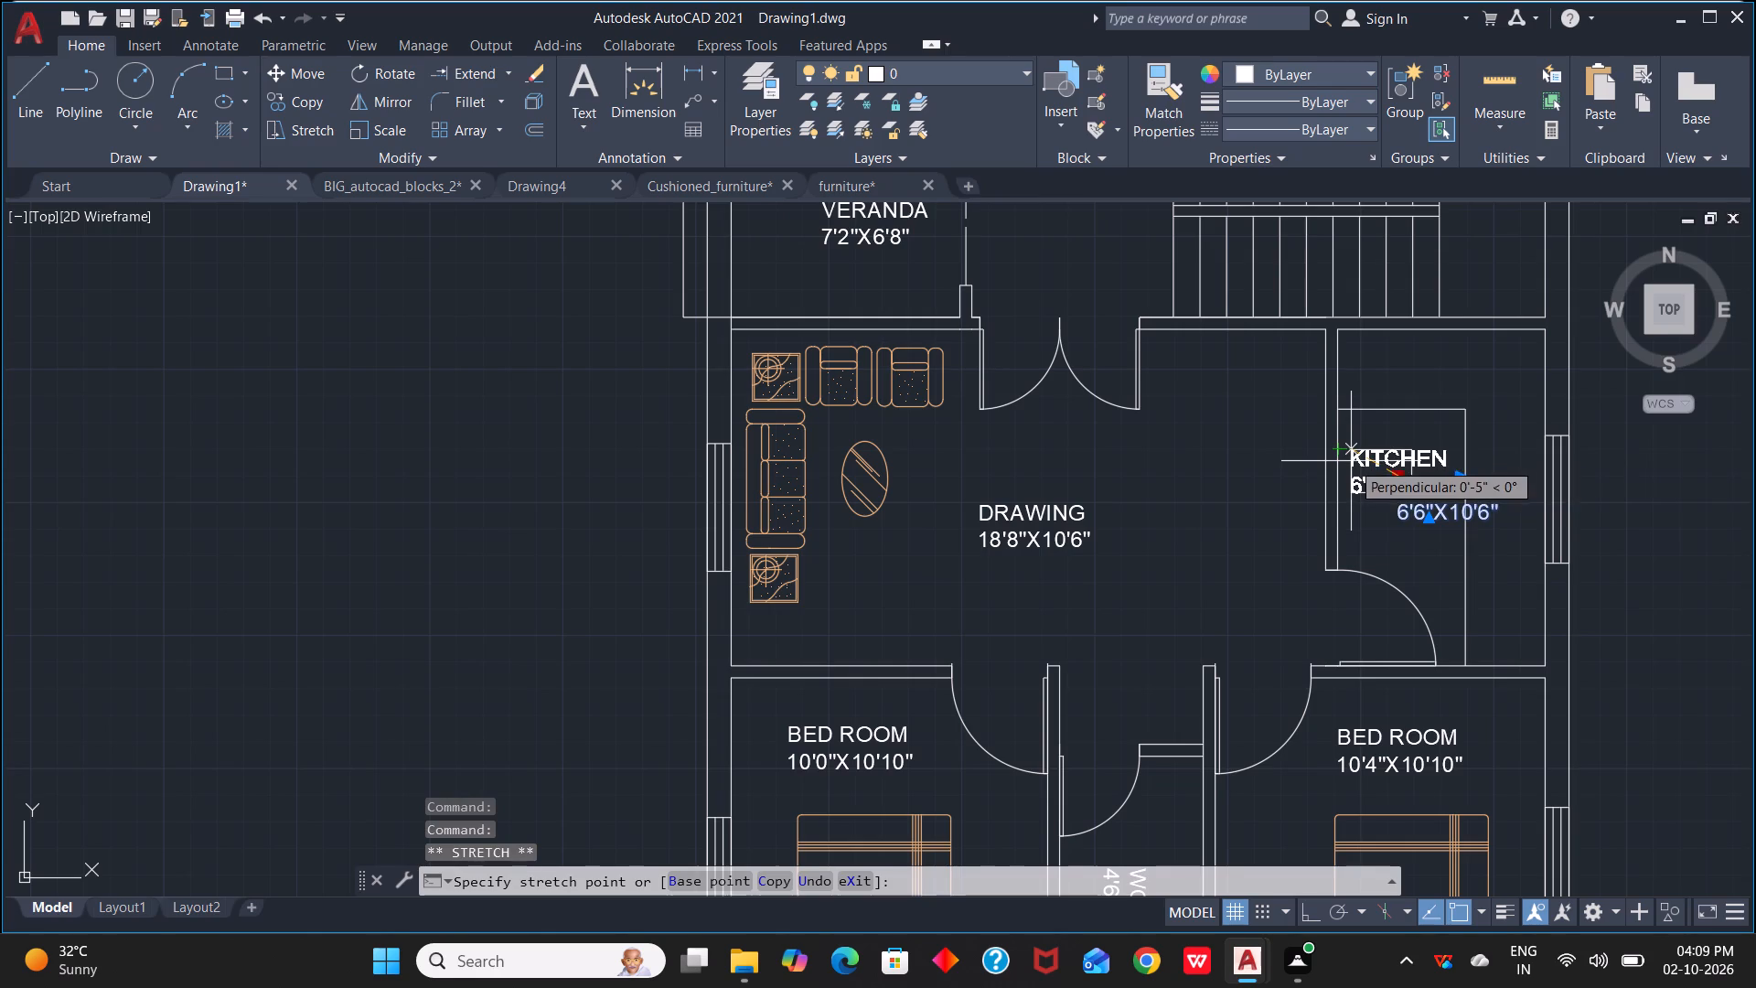
left_click_drag(1351, 461, 1351, 463)
left_click(1351, 463)
key("Escape")
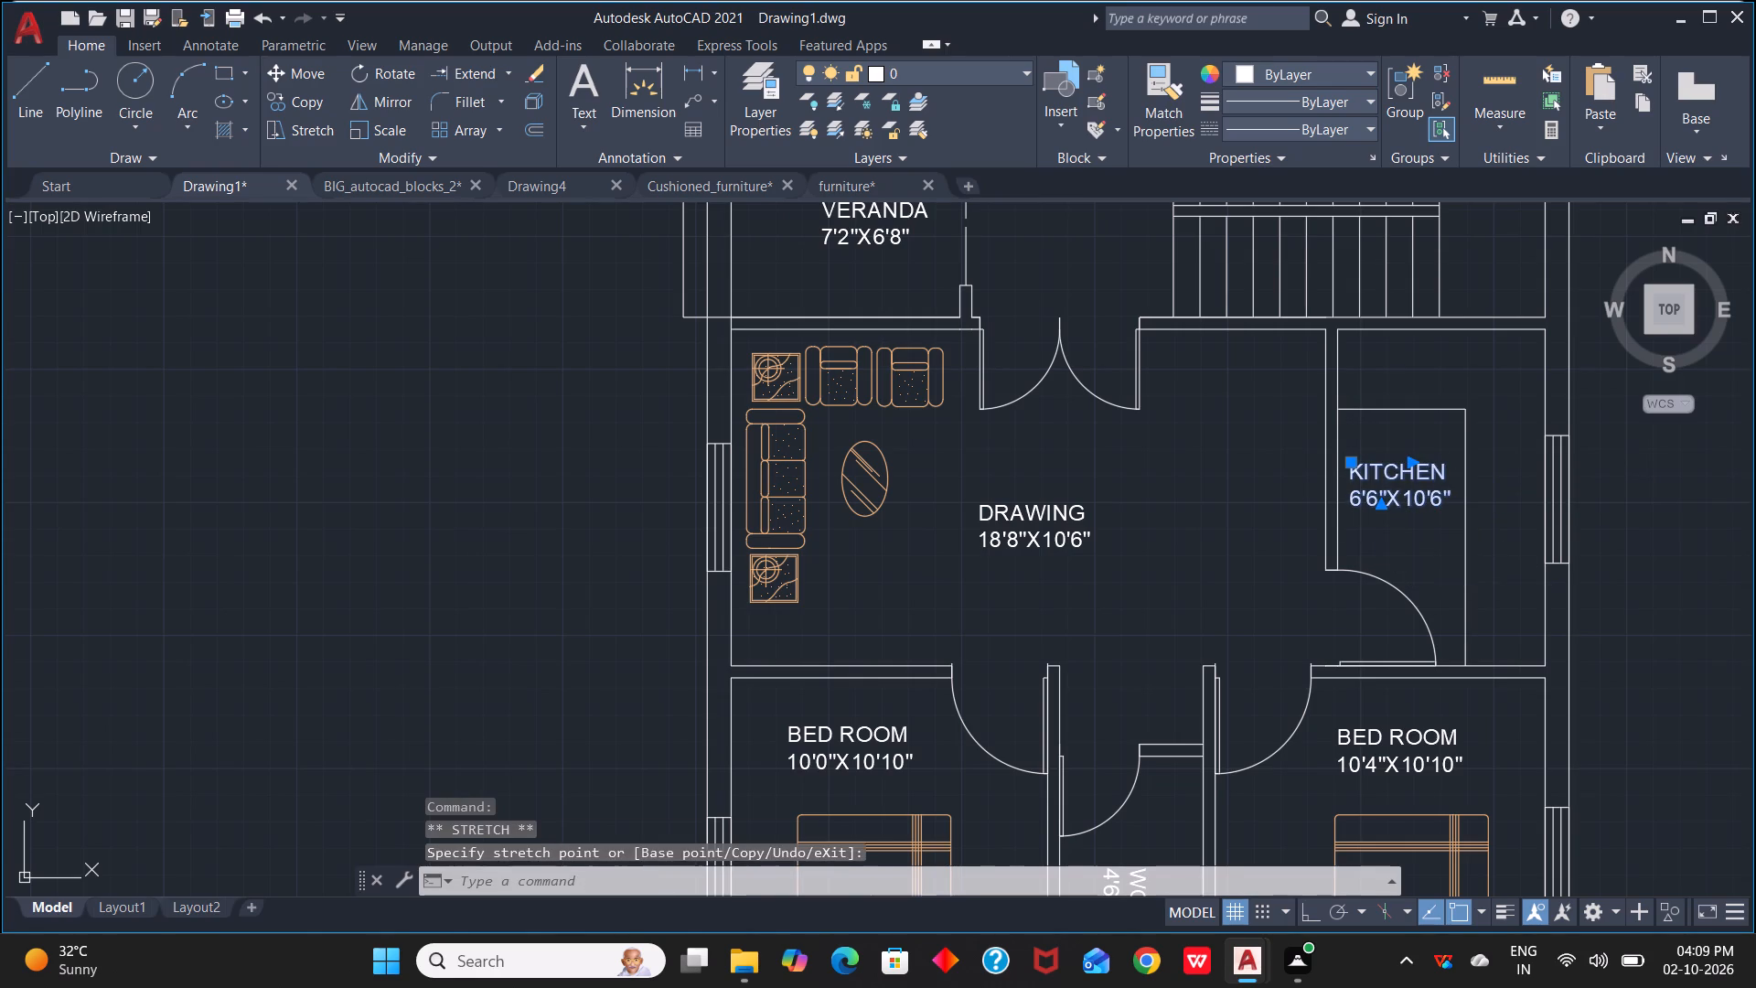
Hatch the lower kitchen's L-shaped counter with the ANSI32 pattern in blue colour 39,118,187.
scroll(1511, 536, "down", 1)
type("H")
key("space")
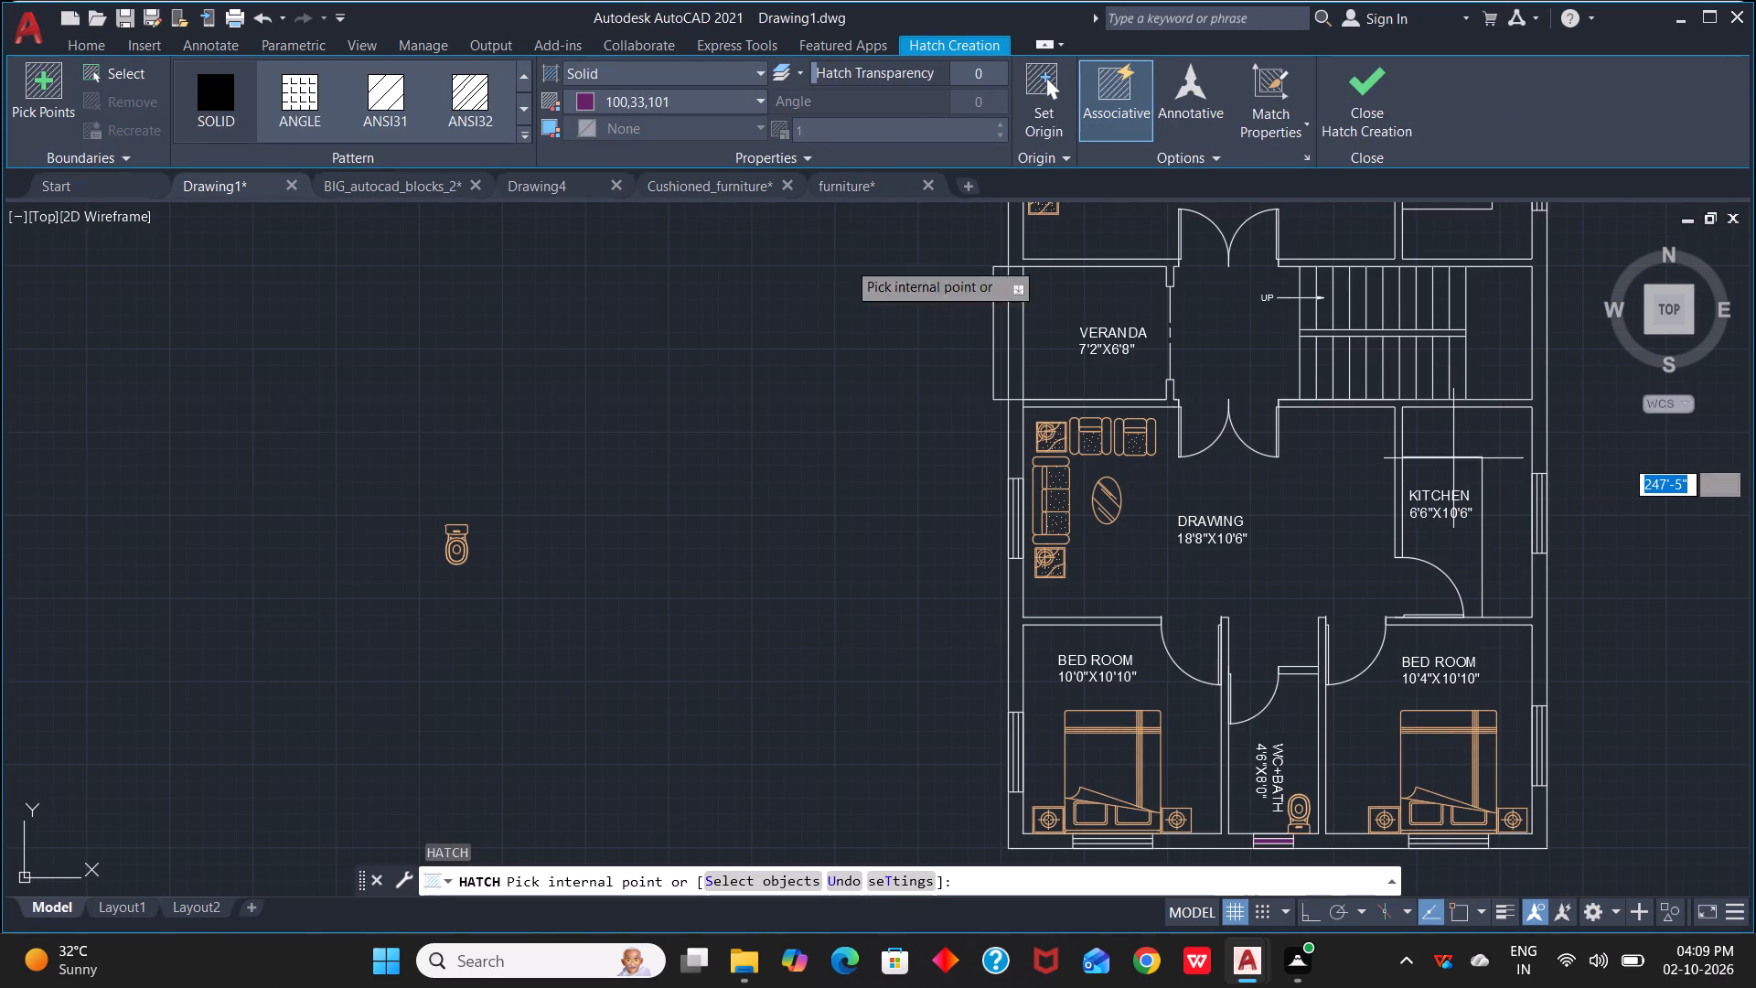
left_click(750, 97)
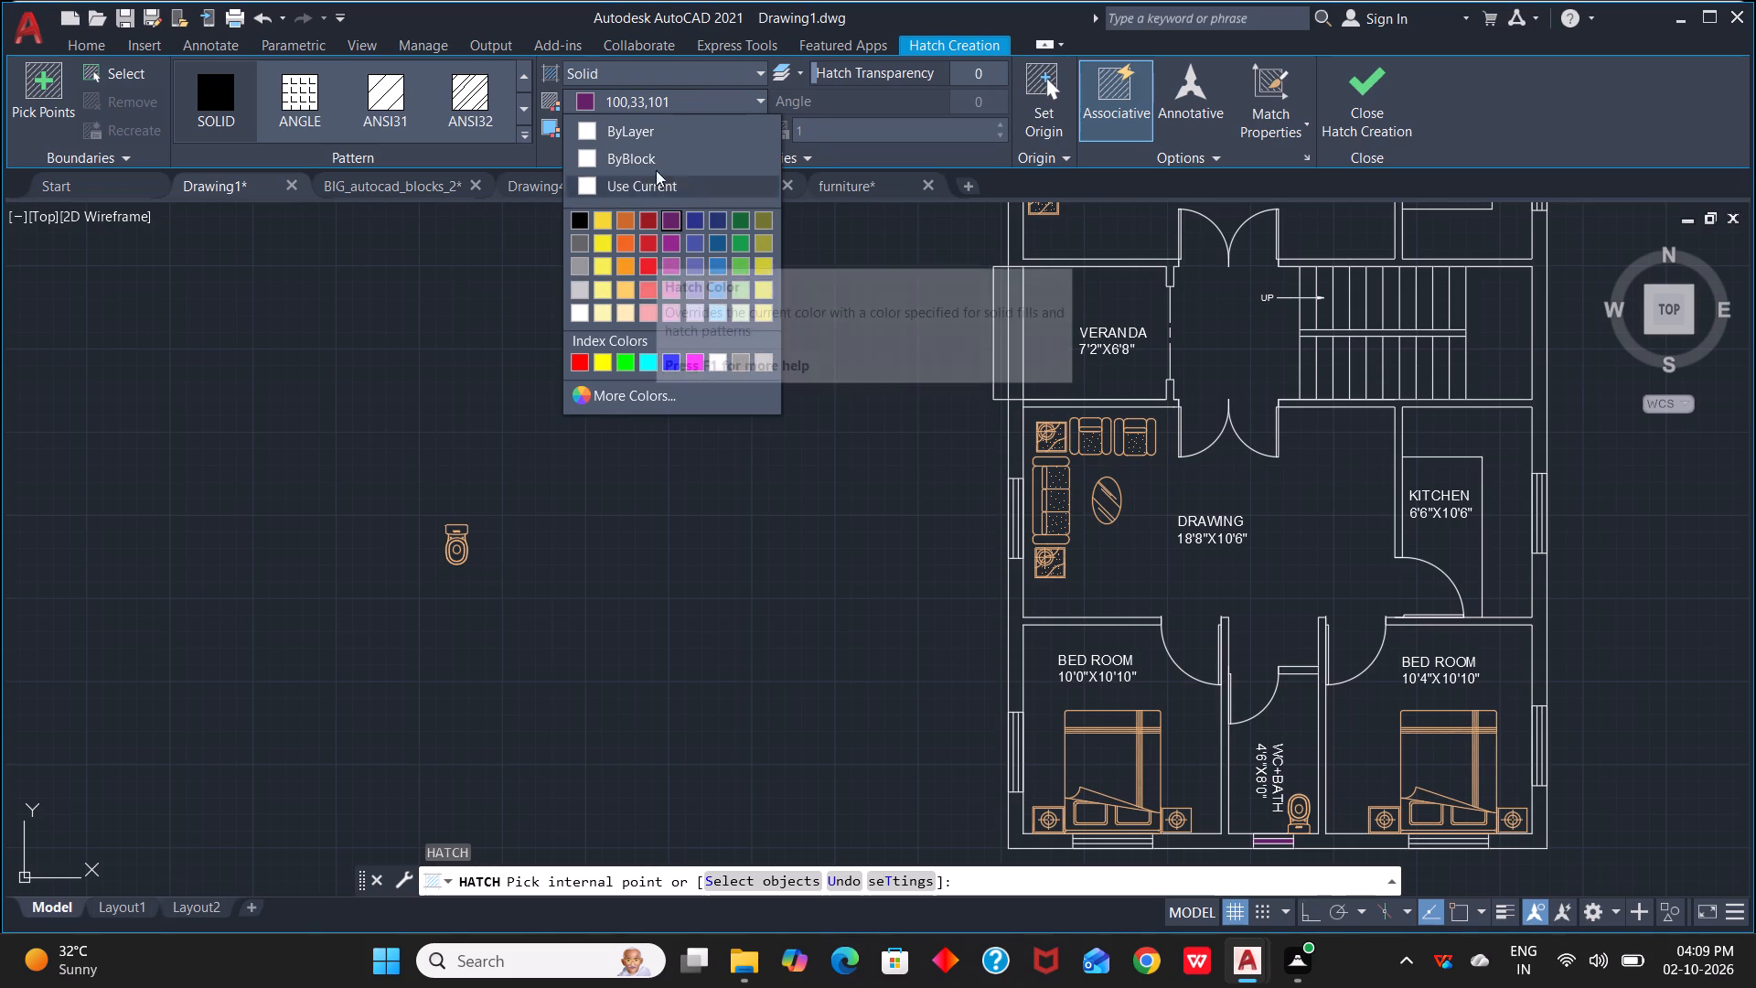
left_click(756, 69)
left_click(754, 70)
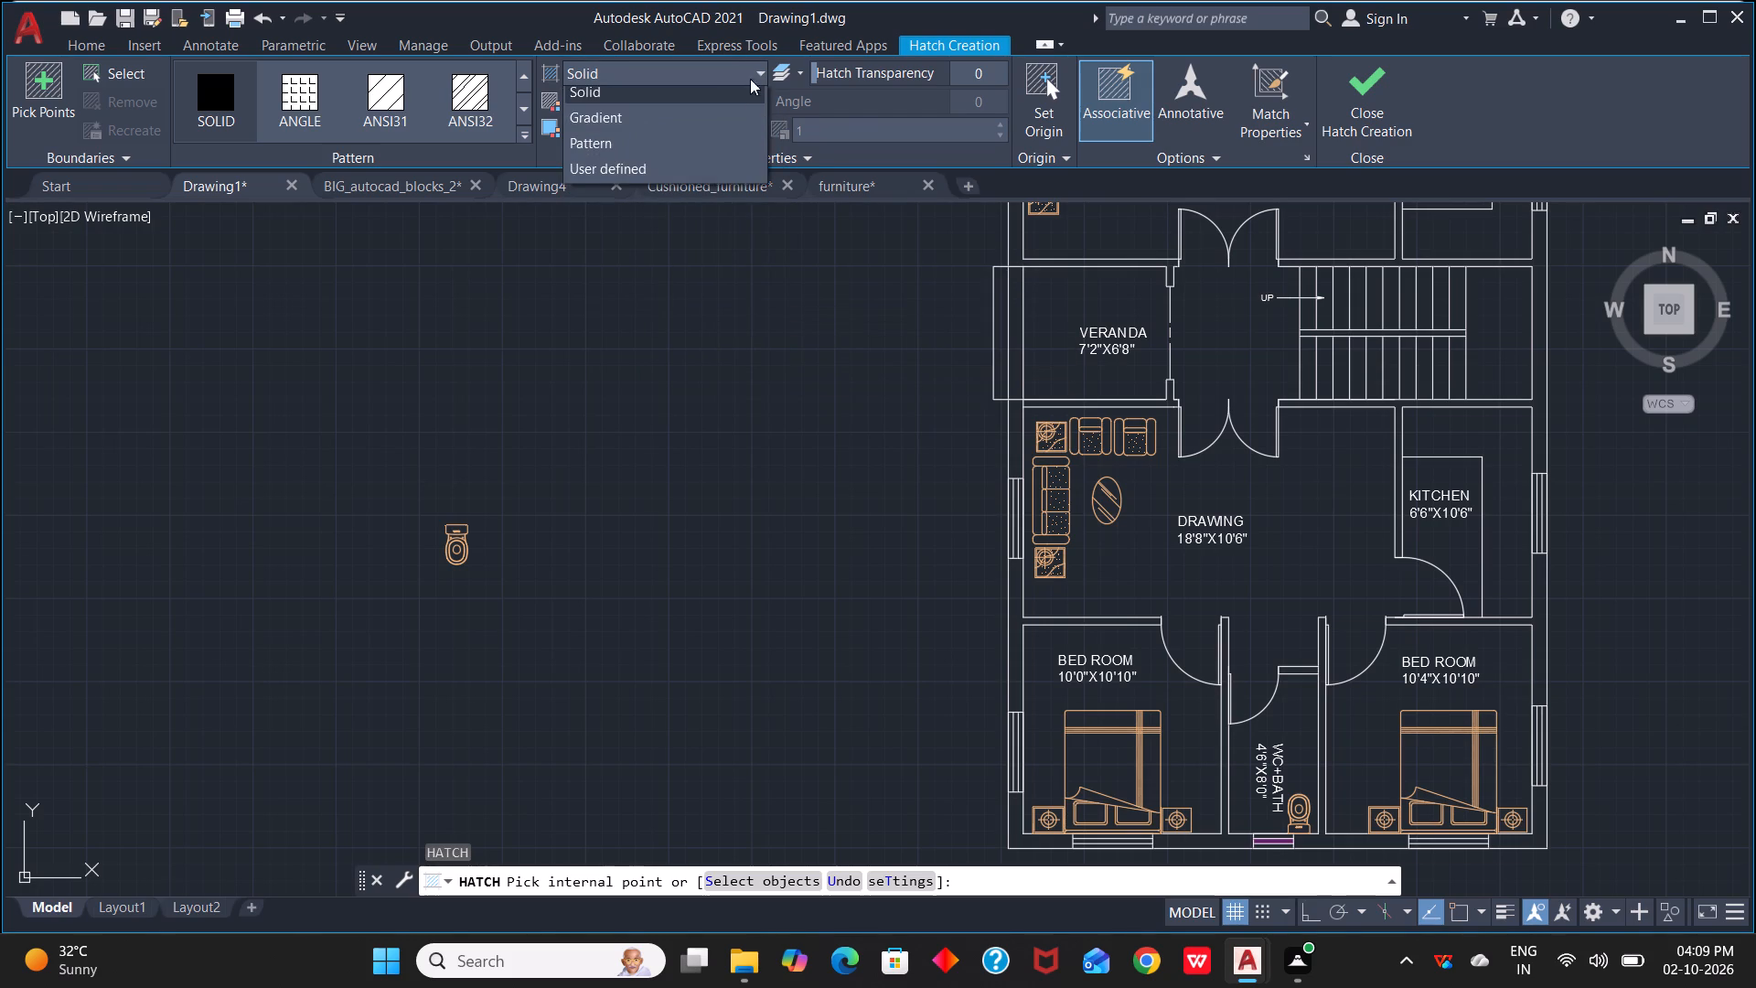
left_click(648, 142)
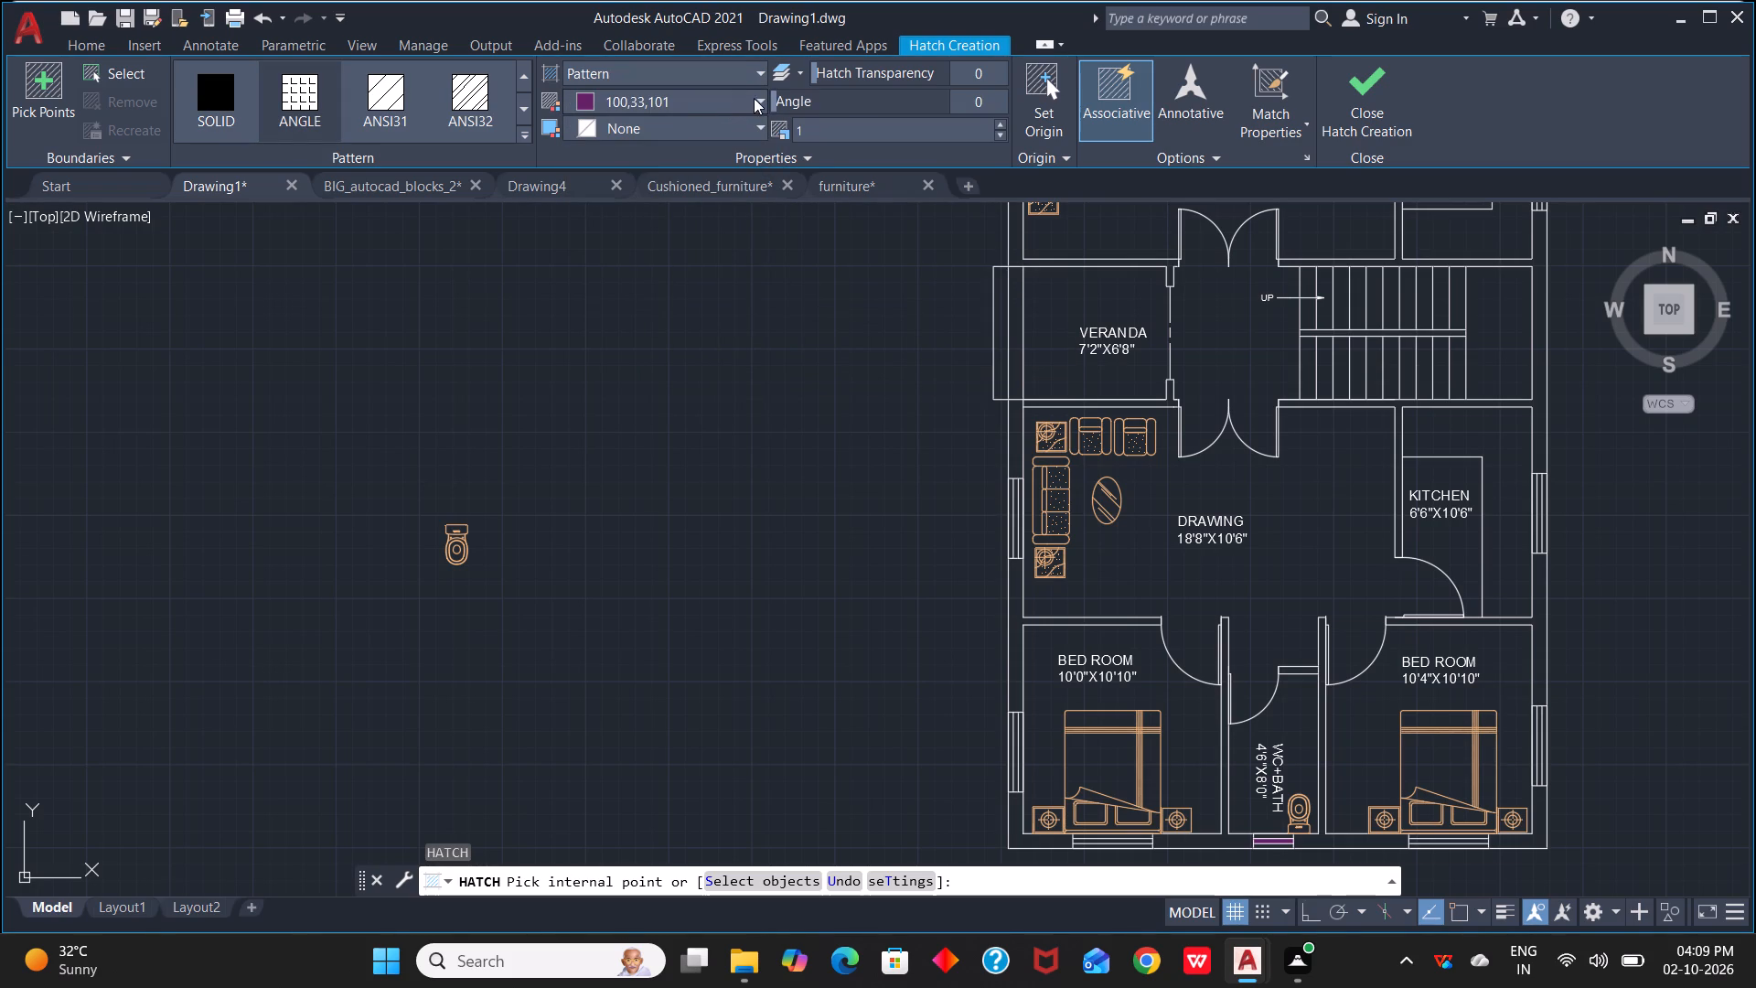
left_click(759, 97)
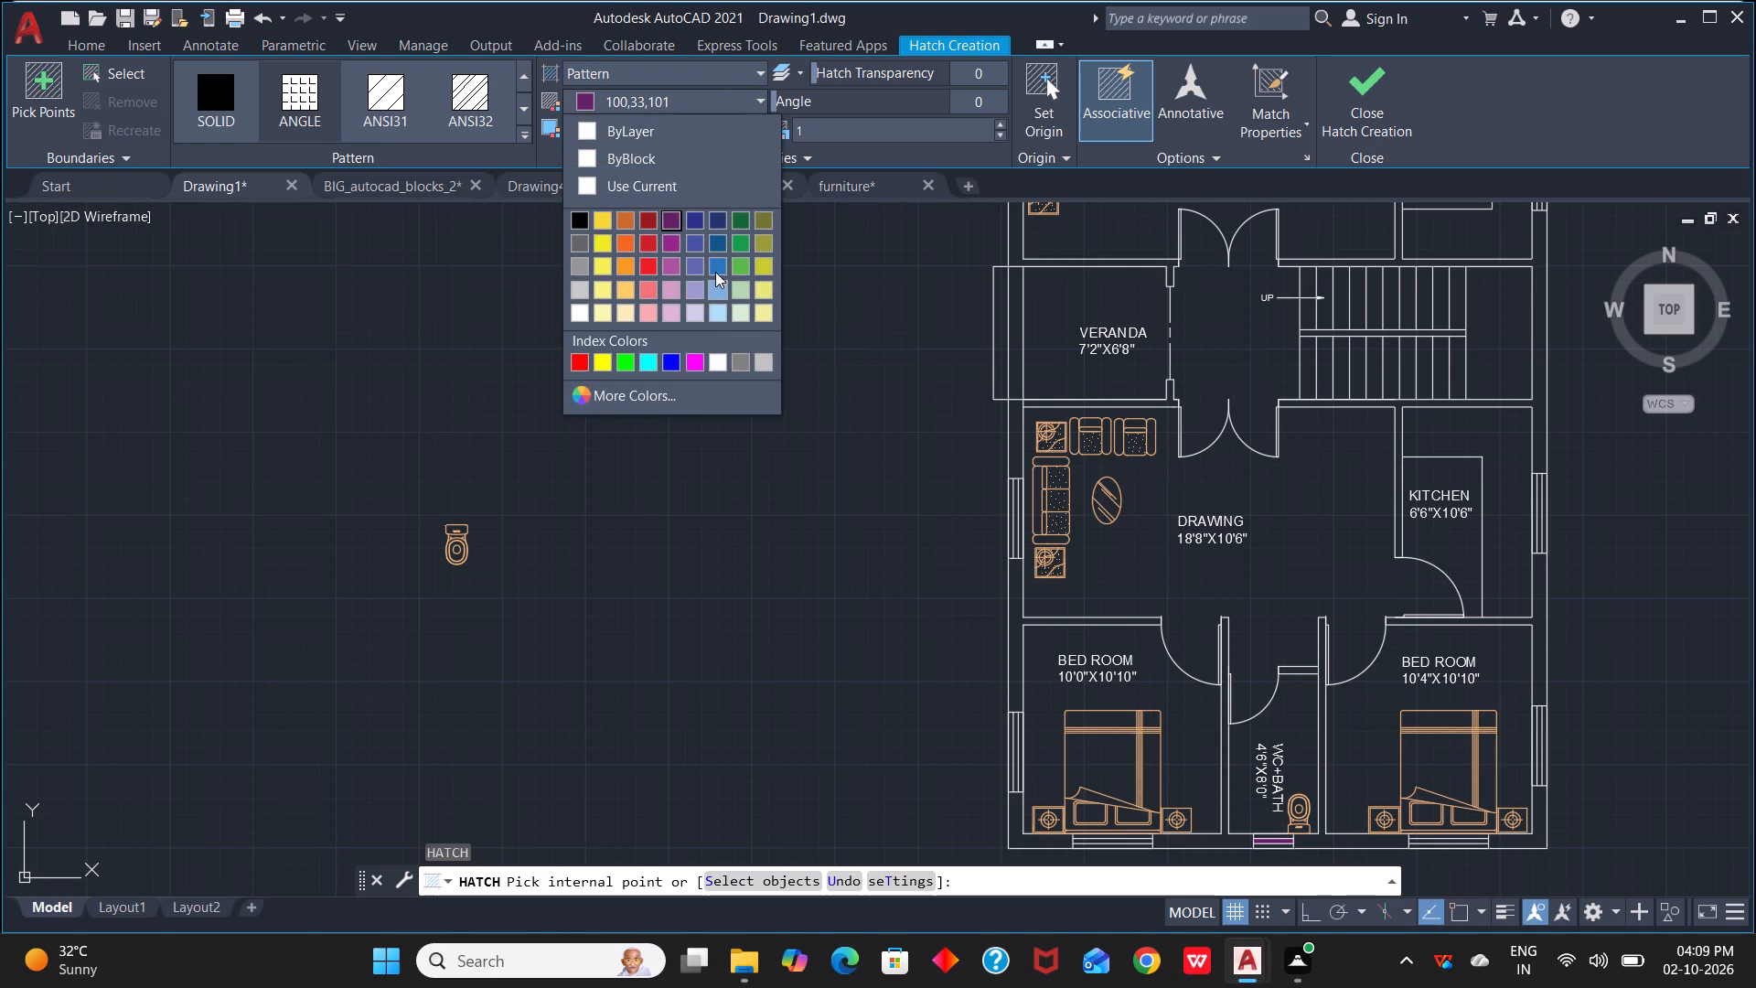
left_click(723, 263)
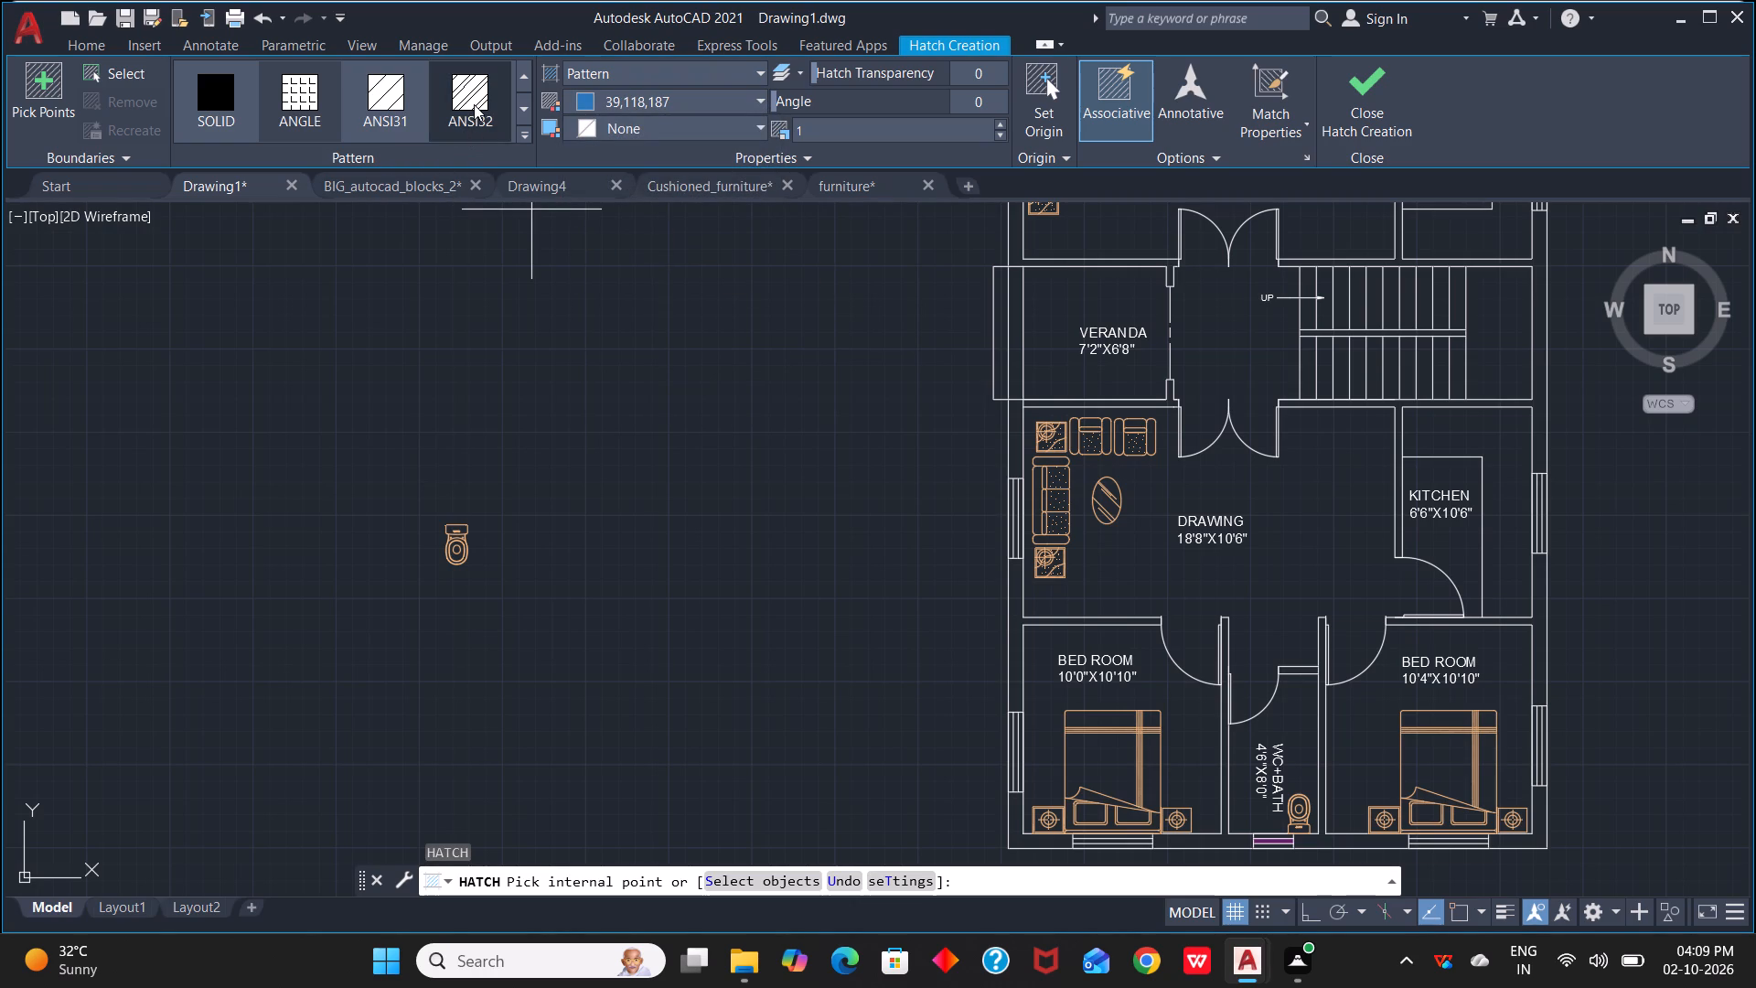
left_click(474, 104)
left_click(1499, 536)
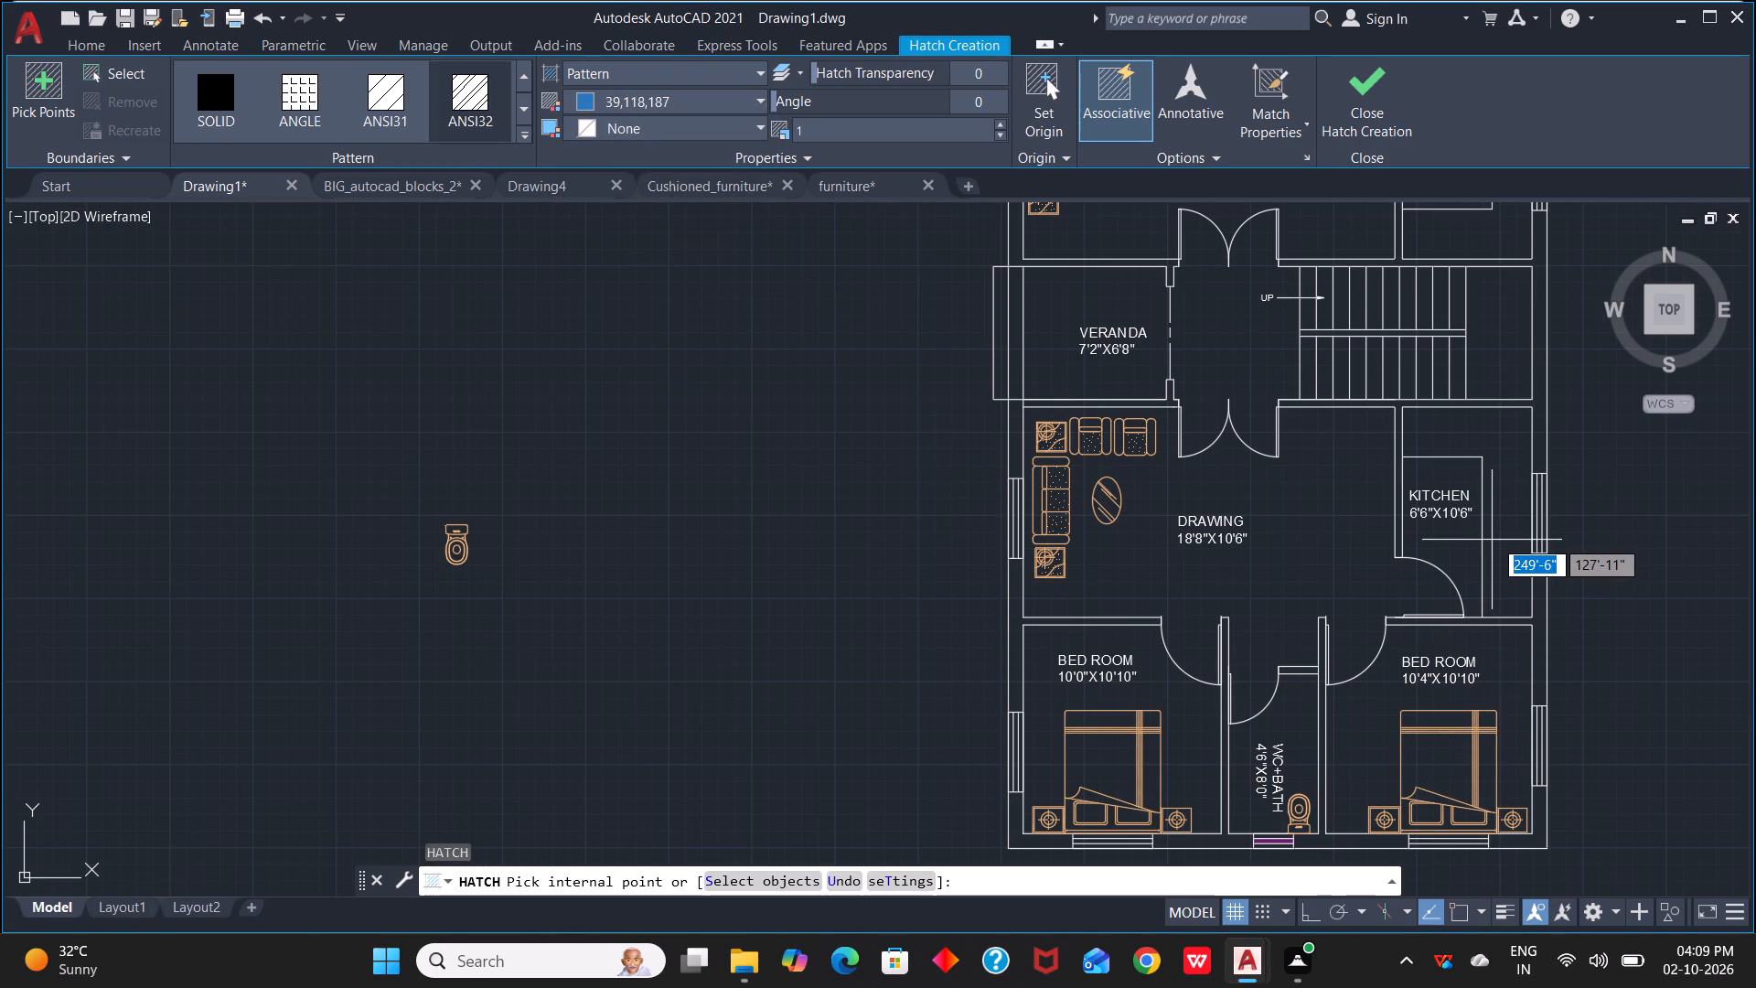
left_click(1499, 536)
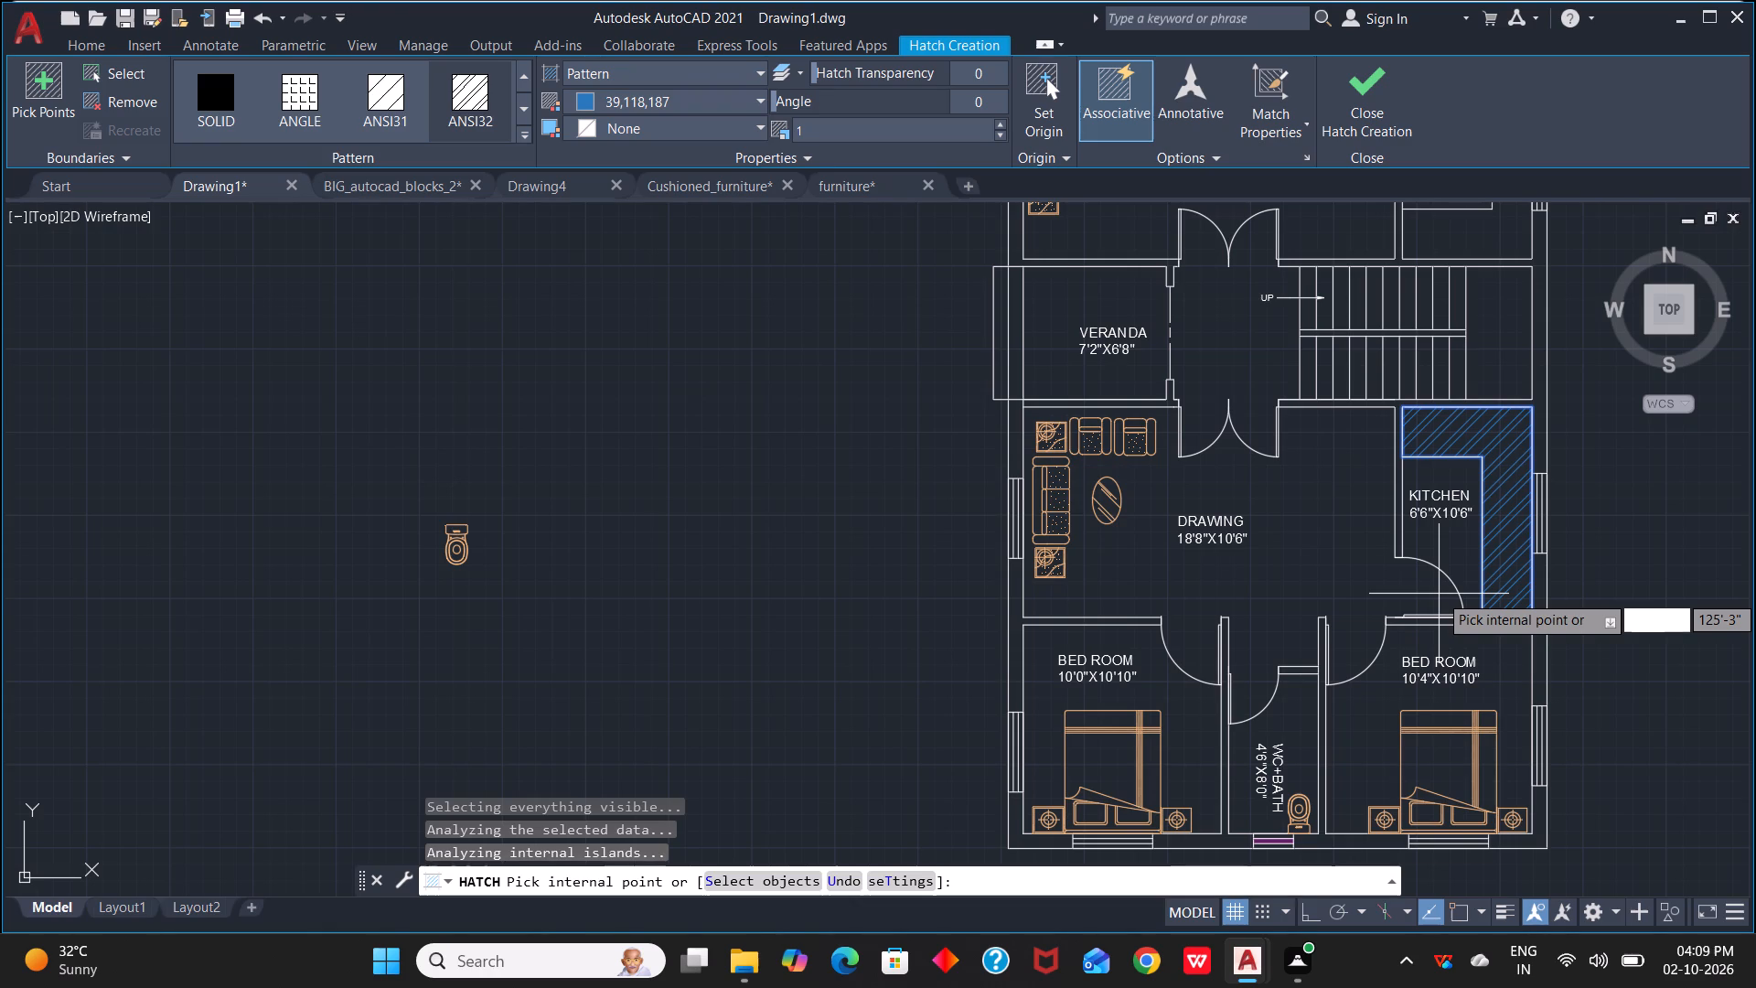
Hatch the upper kitchen's L-shaped counter with the same blue ANSI32 pattern.
scroll(1273, 440, "down", 2)
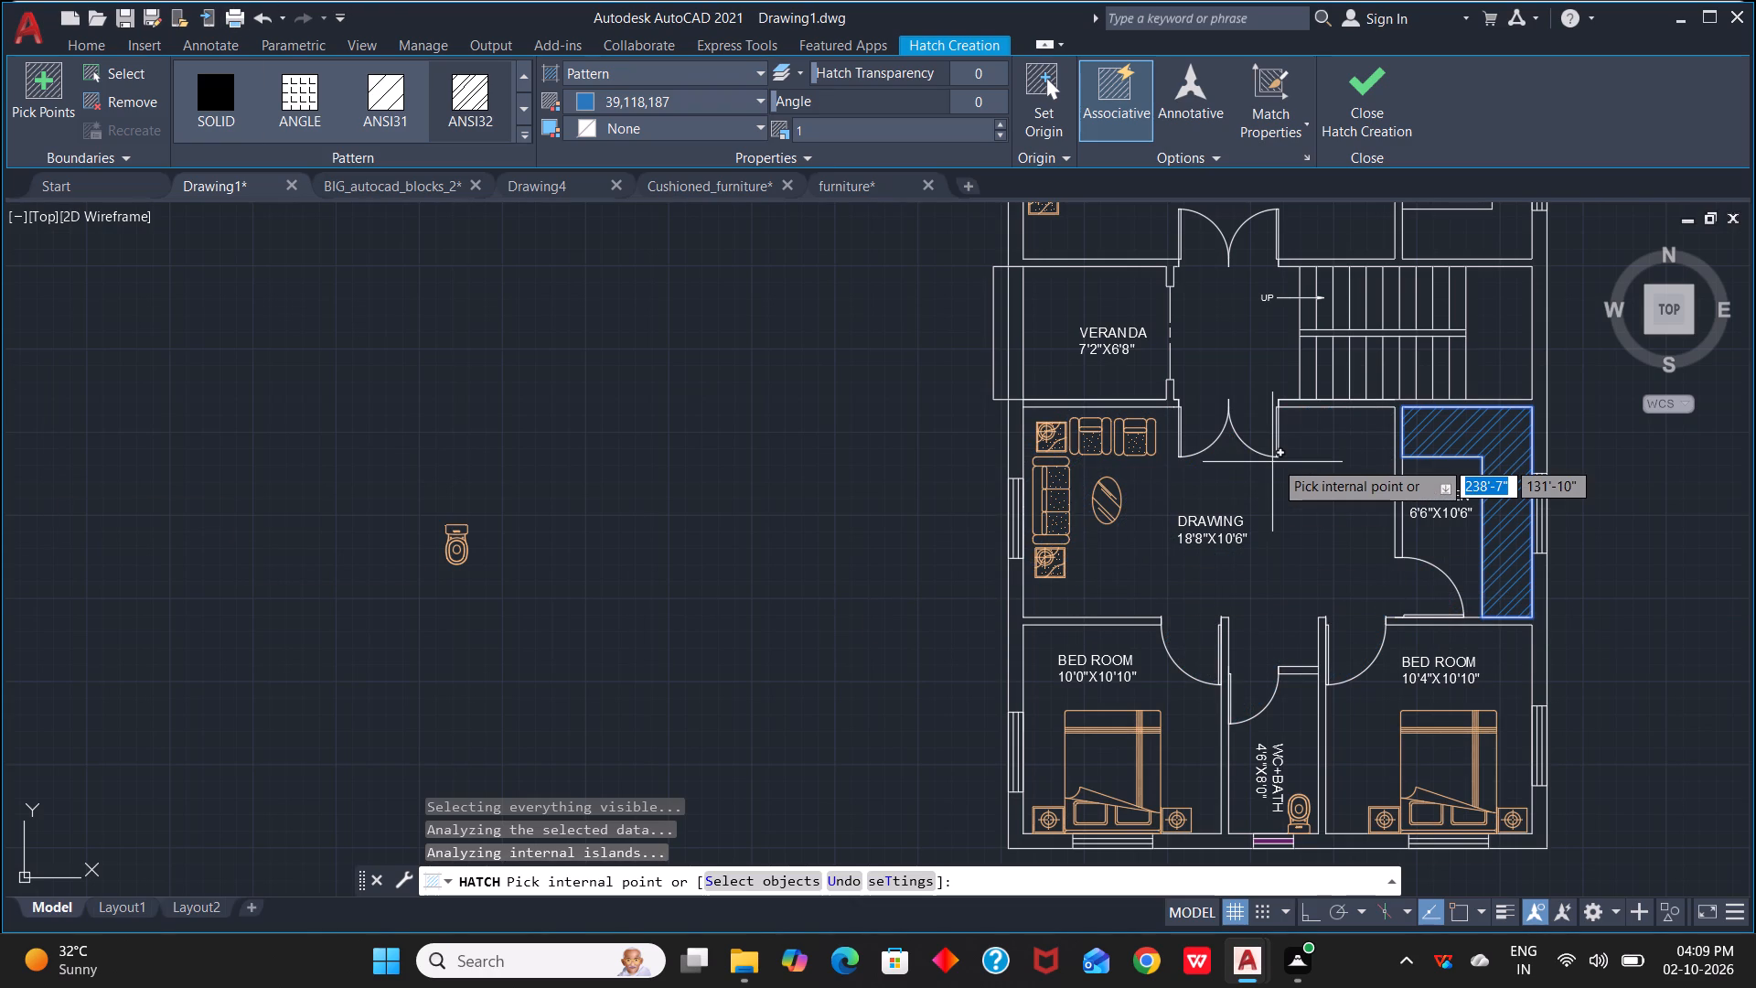
scroll(1291, 403, "down", 1)
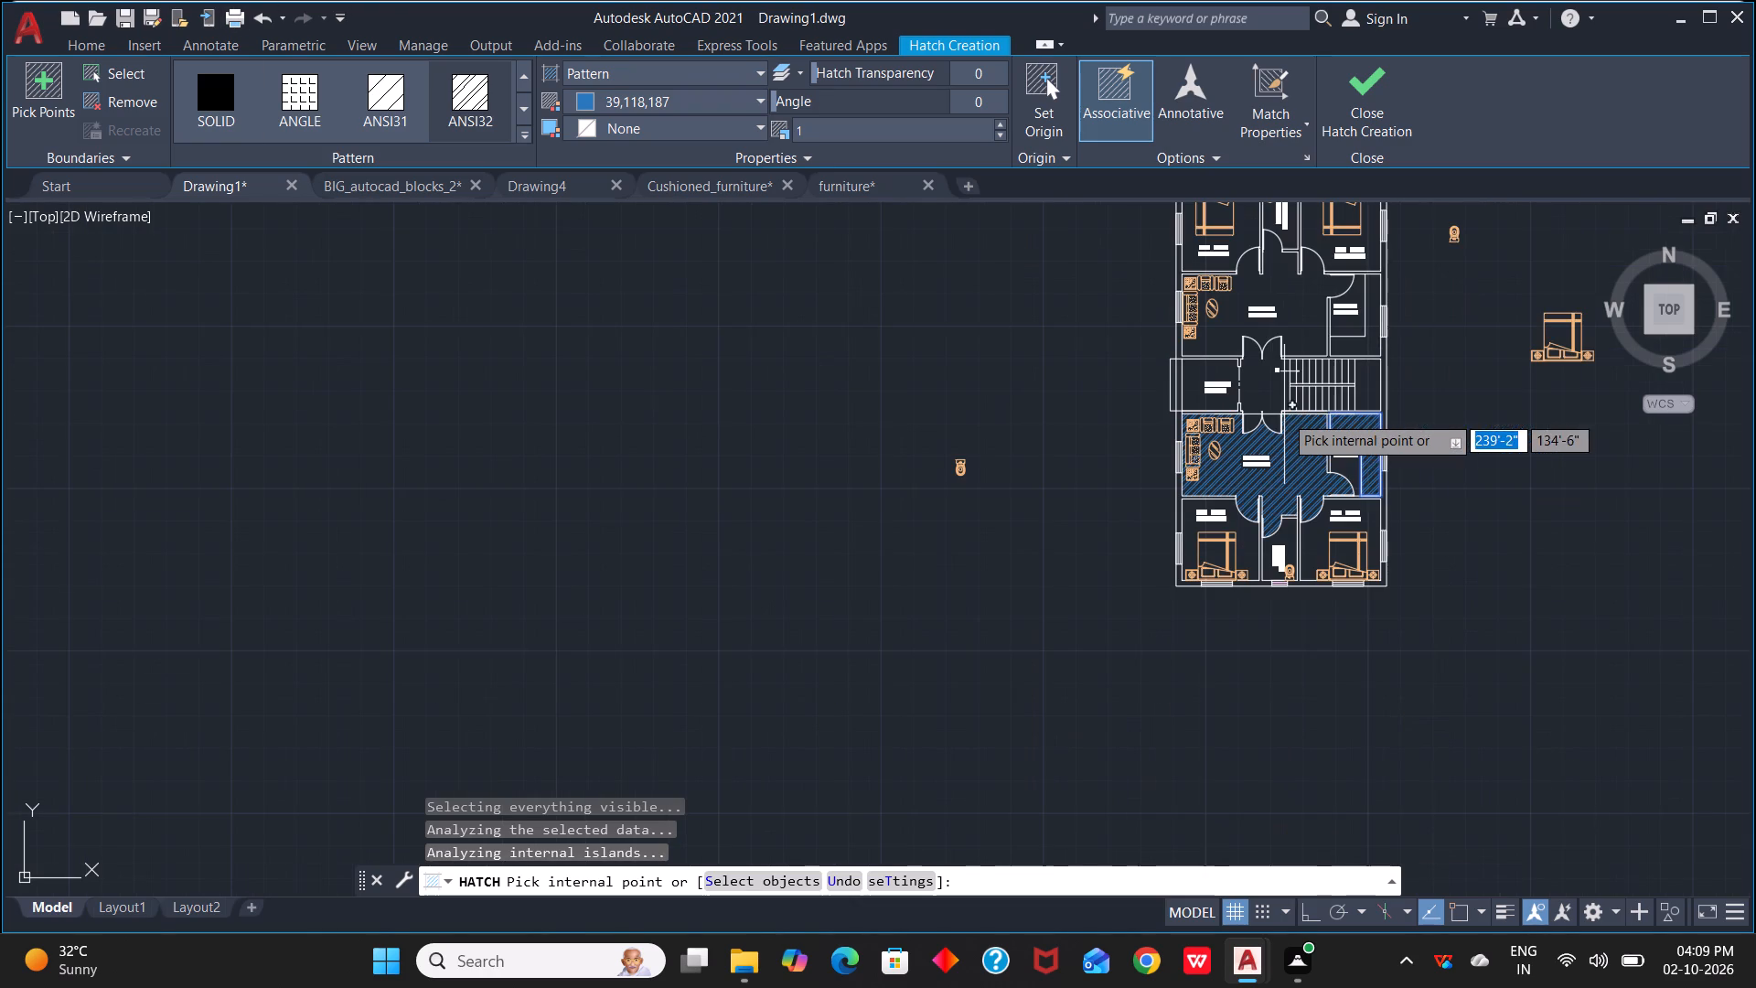
scroll(1374, 342, "up", 3)
left_click(1363, 330)
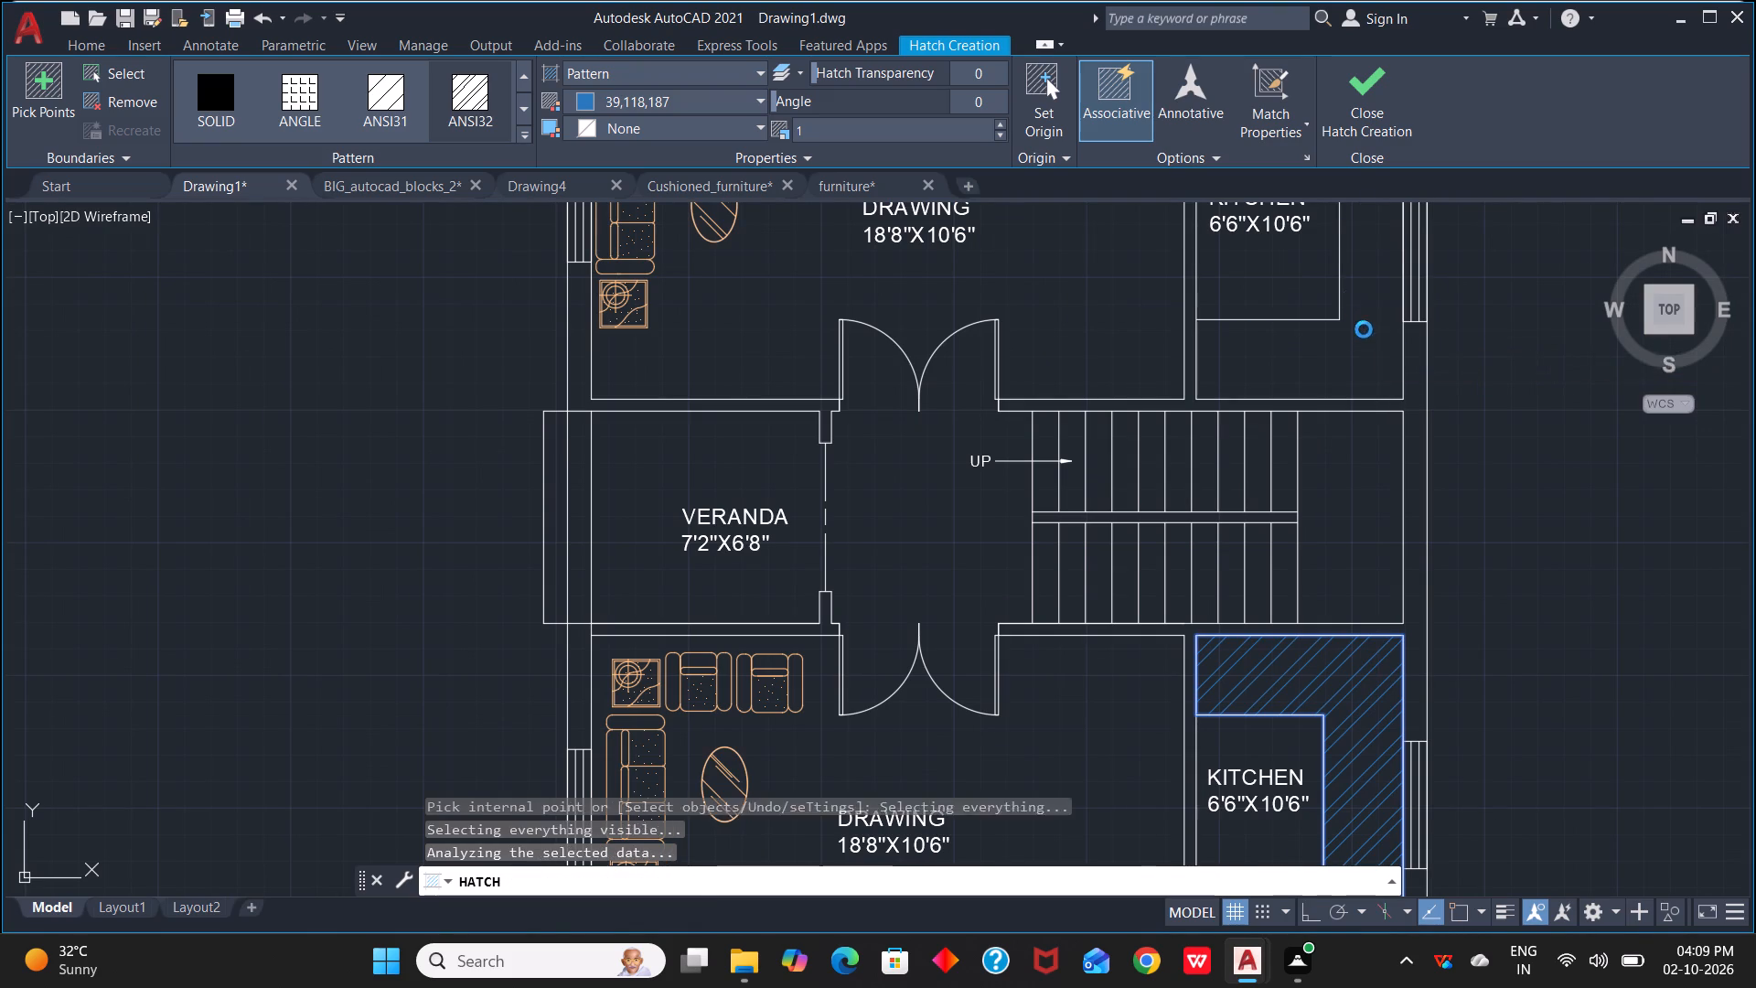
left_click(1371, 337)
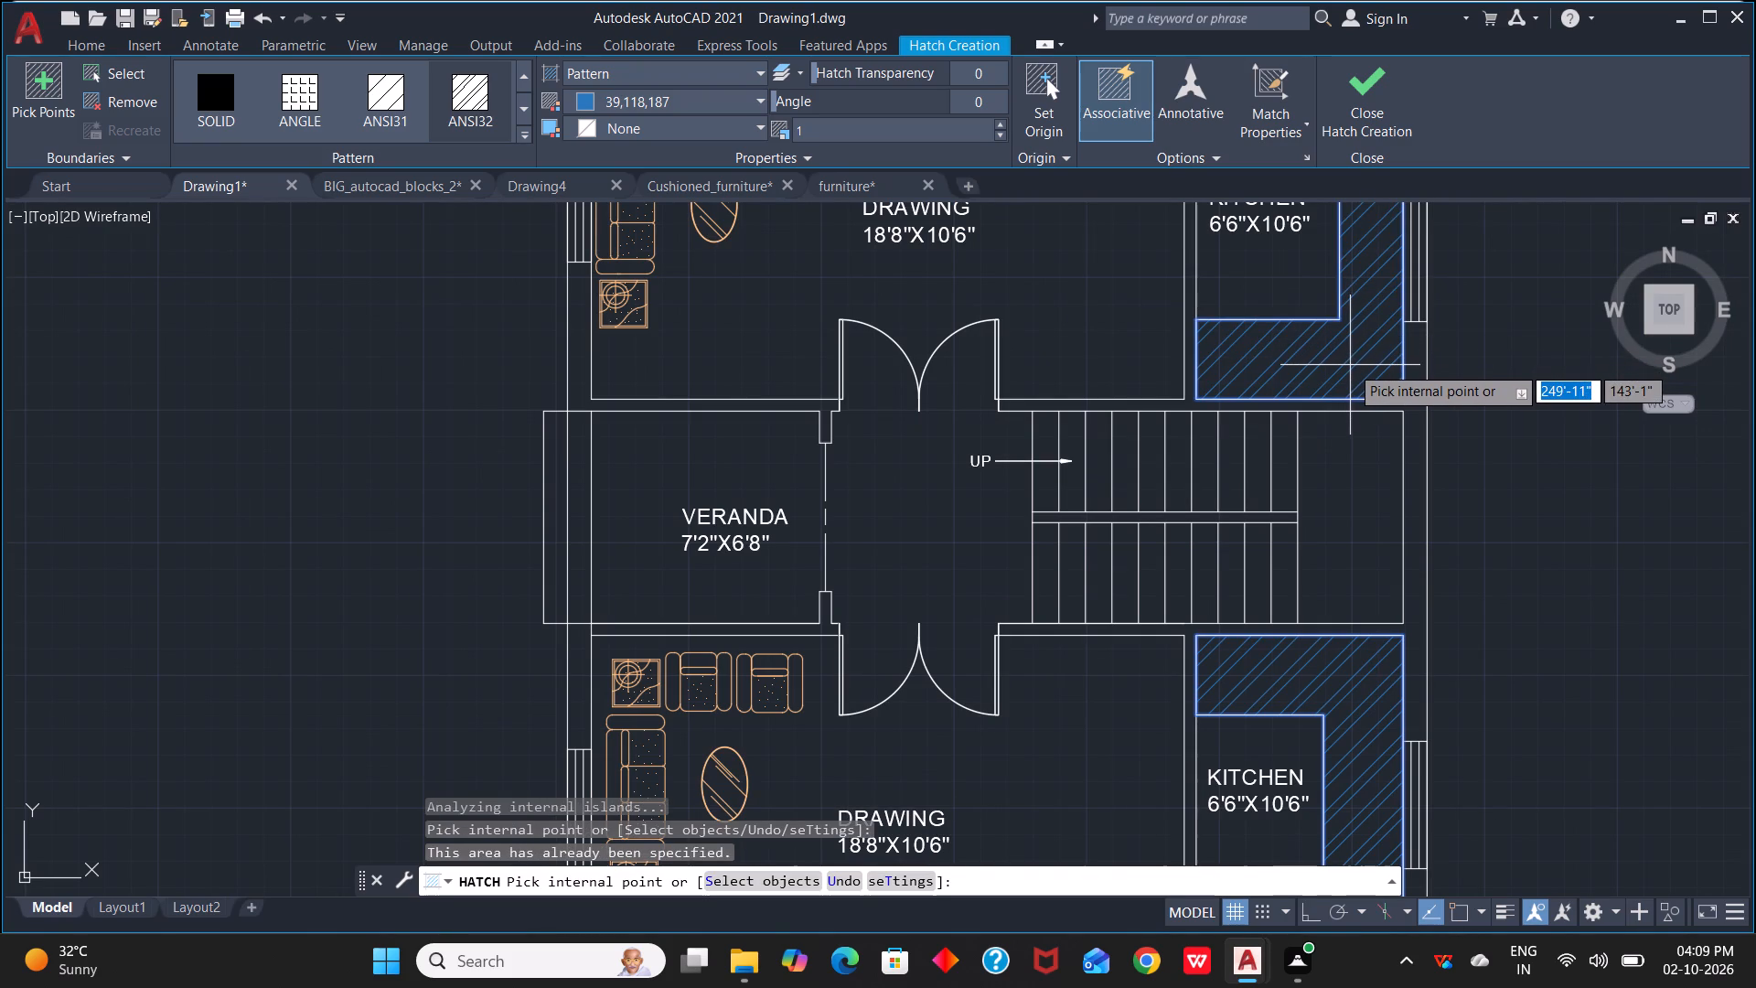
key("Escape")
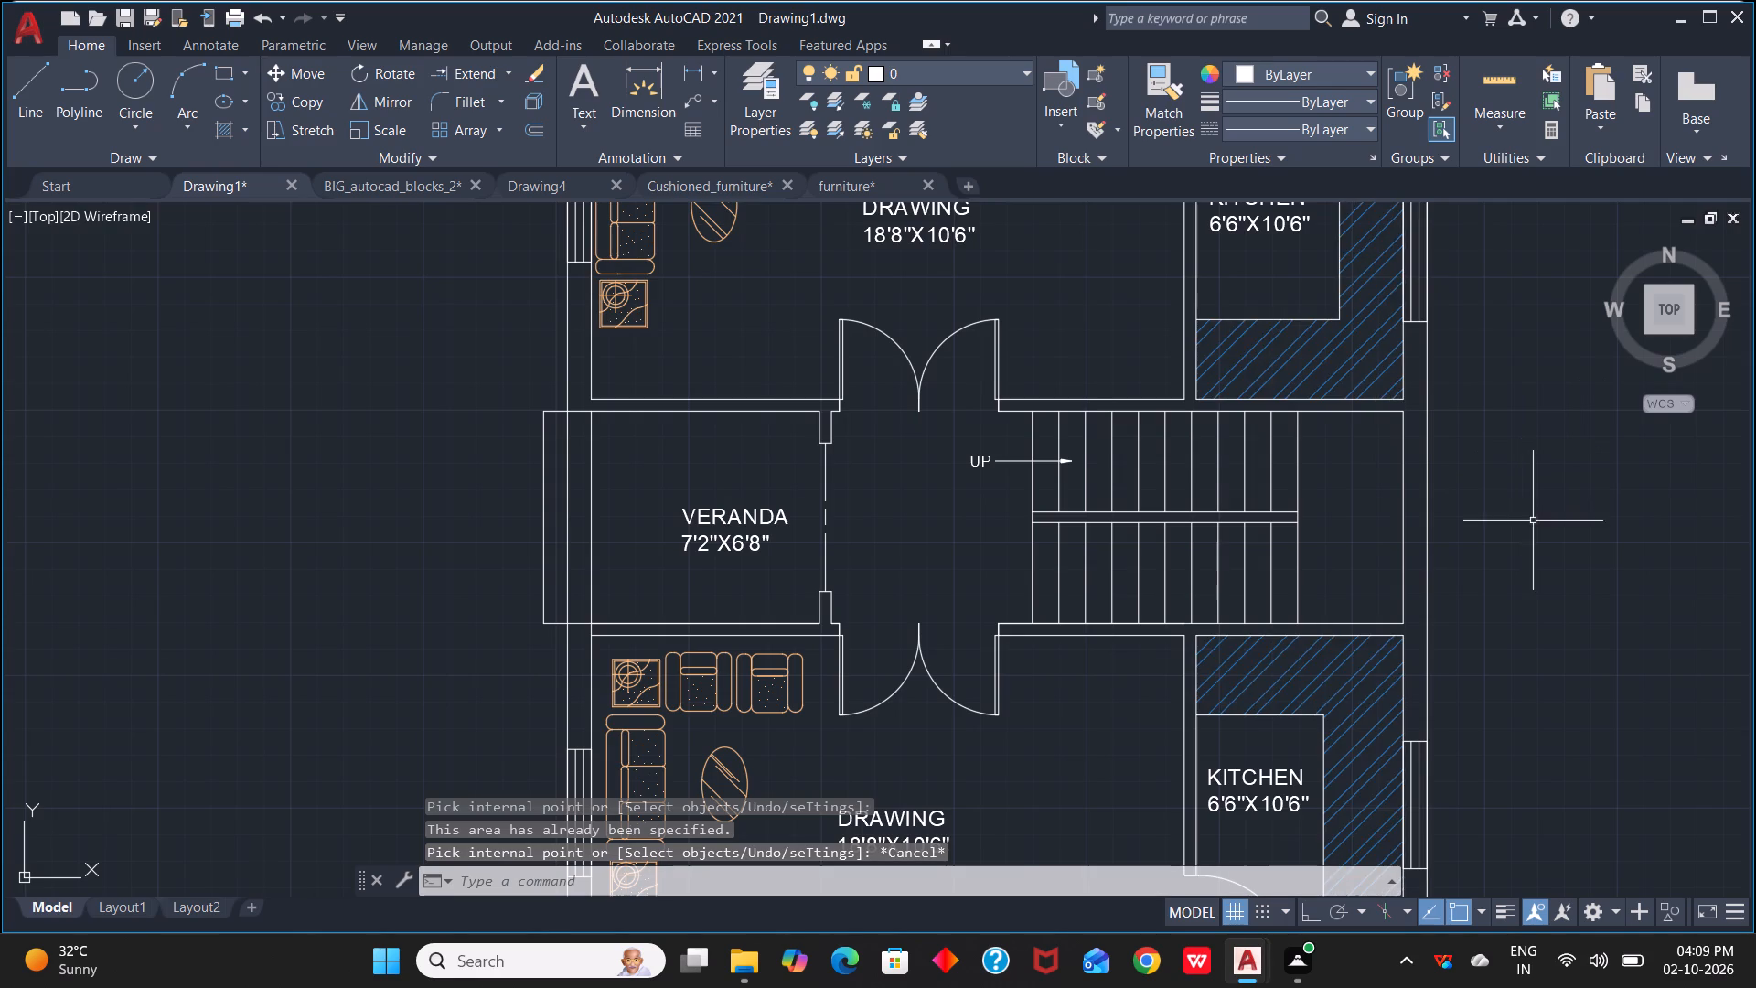
Delete the stray toilet block west of the floor plan, including its leftover tank lines.
scroll(1534, 527, "down", 2)
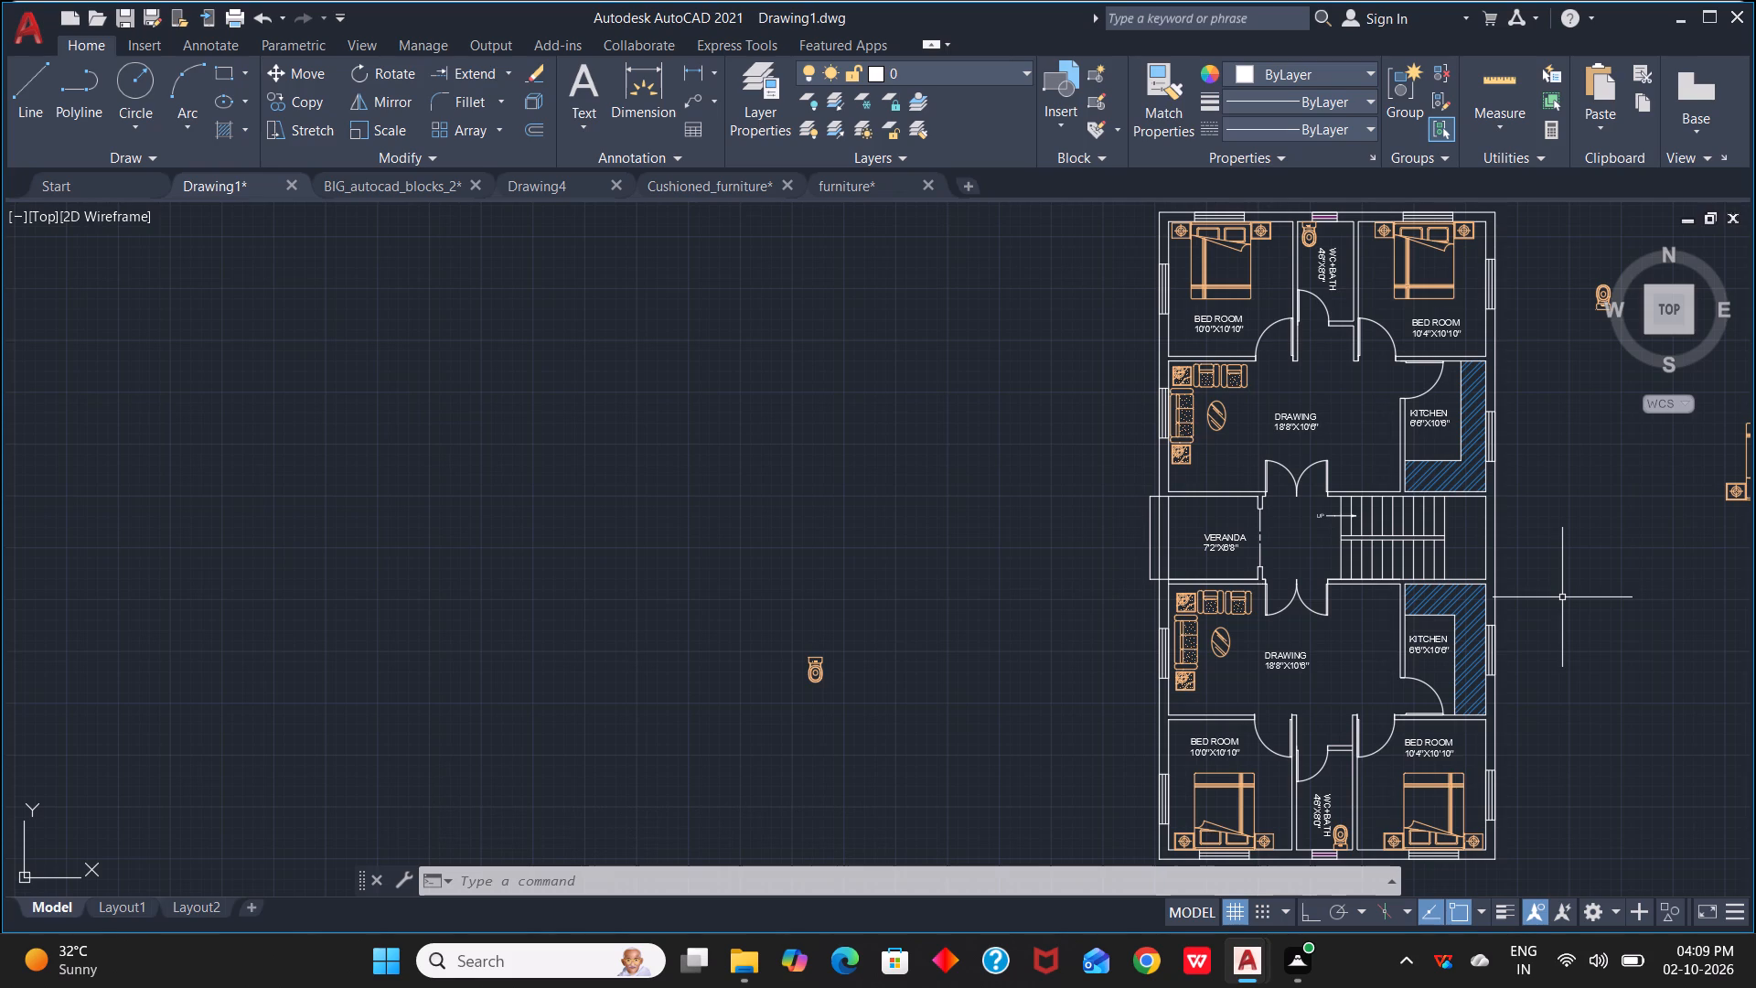
left_click(813, 678)
key("Escape")
key("Escape")
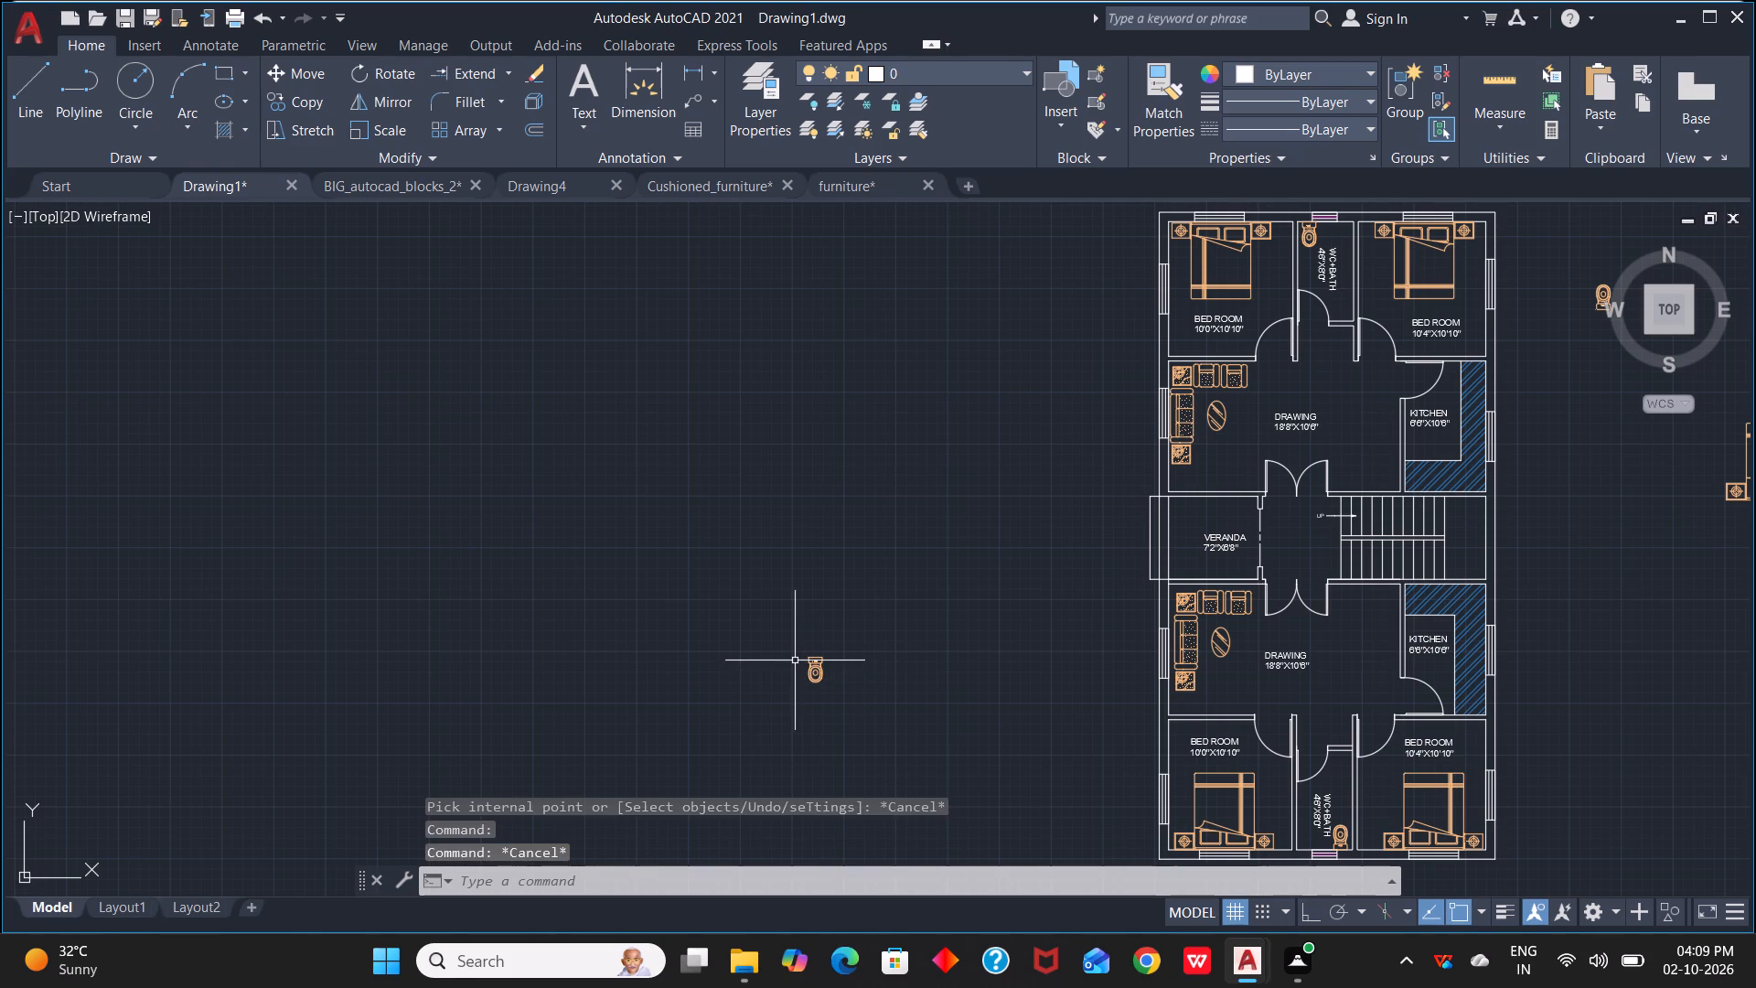
left_click(796, 659)
left_click(903, 728)
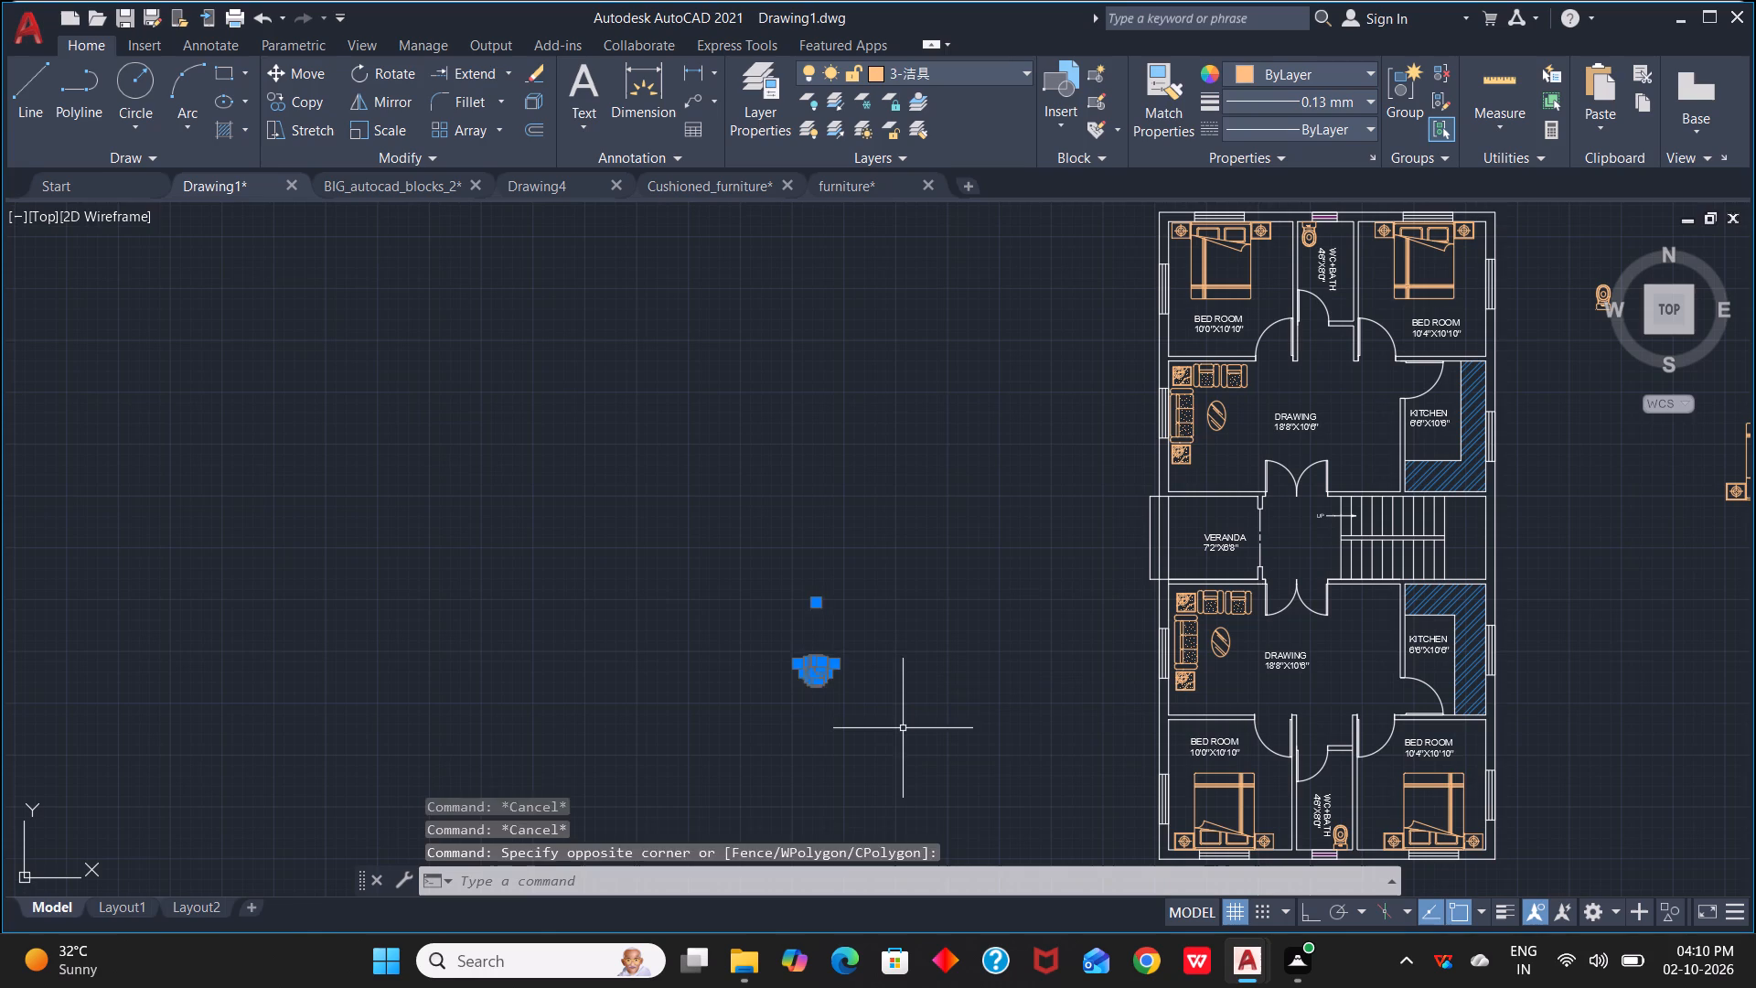
key("Delete")
left_click_drag(732, 630, 762, 630)
left_click(923, 689)
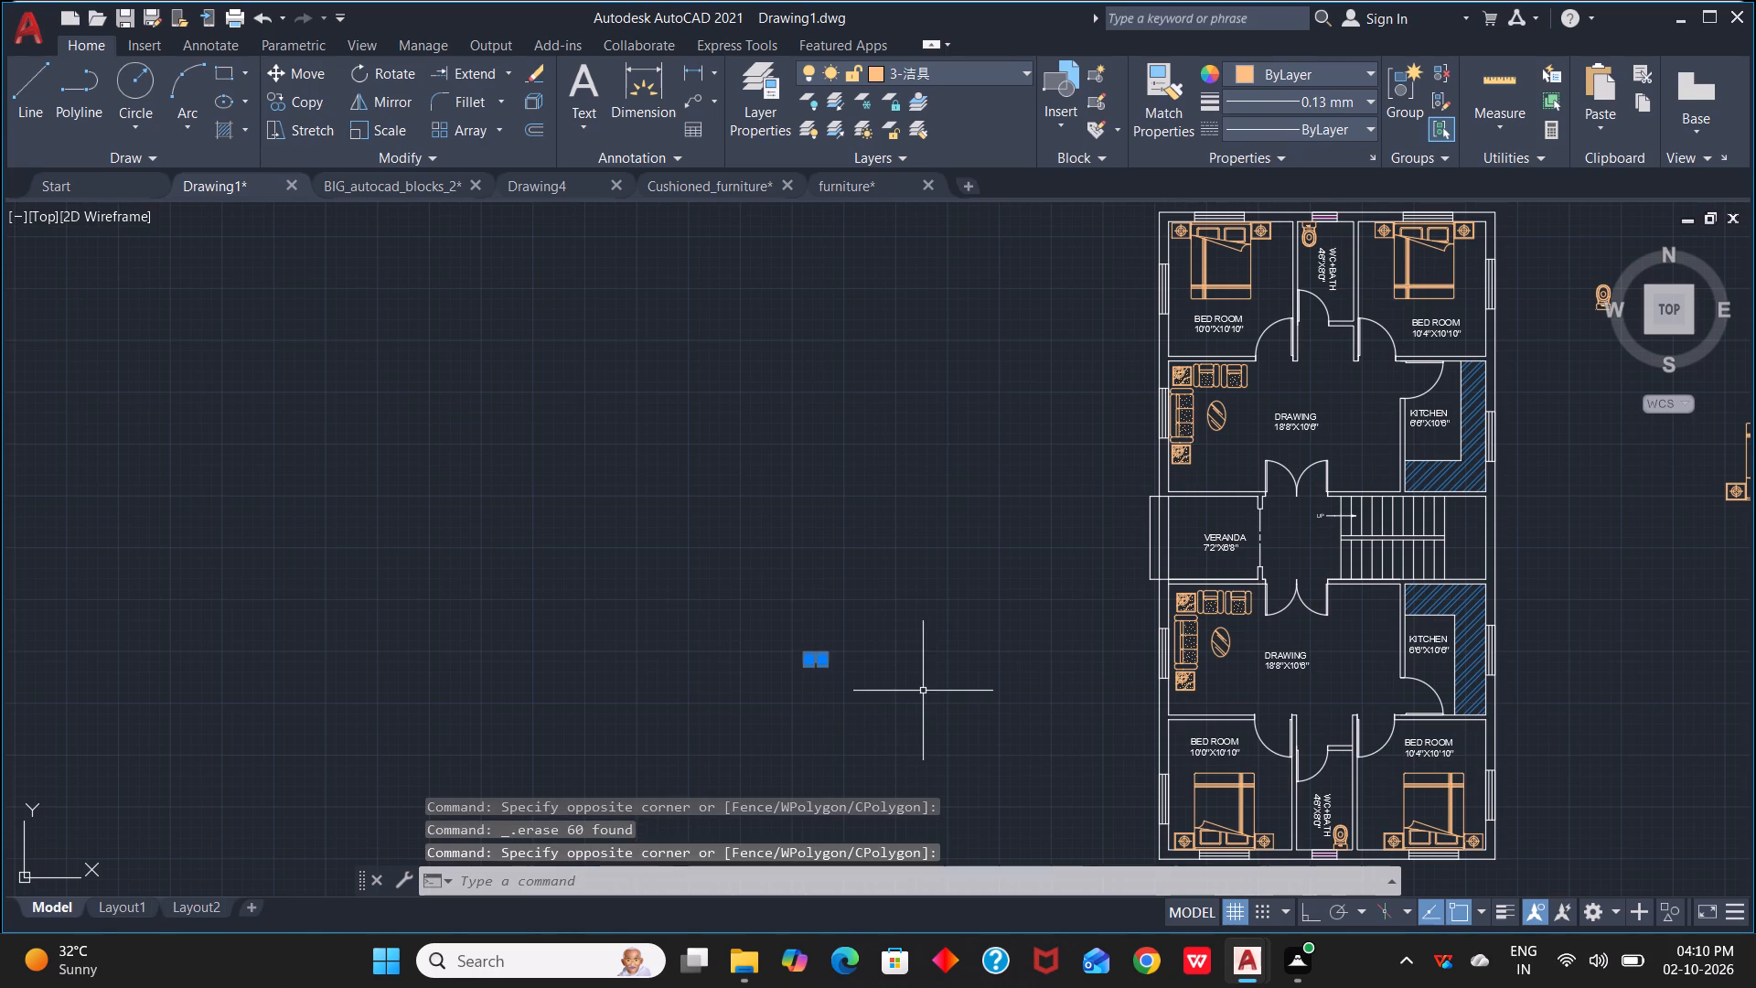
key("Delete")
Delete the spare toilet and spare bed east of the floor plan.
middle_click_drag(1588, 653, 1228, 741)
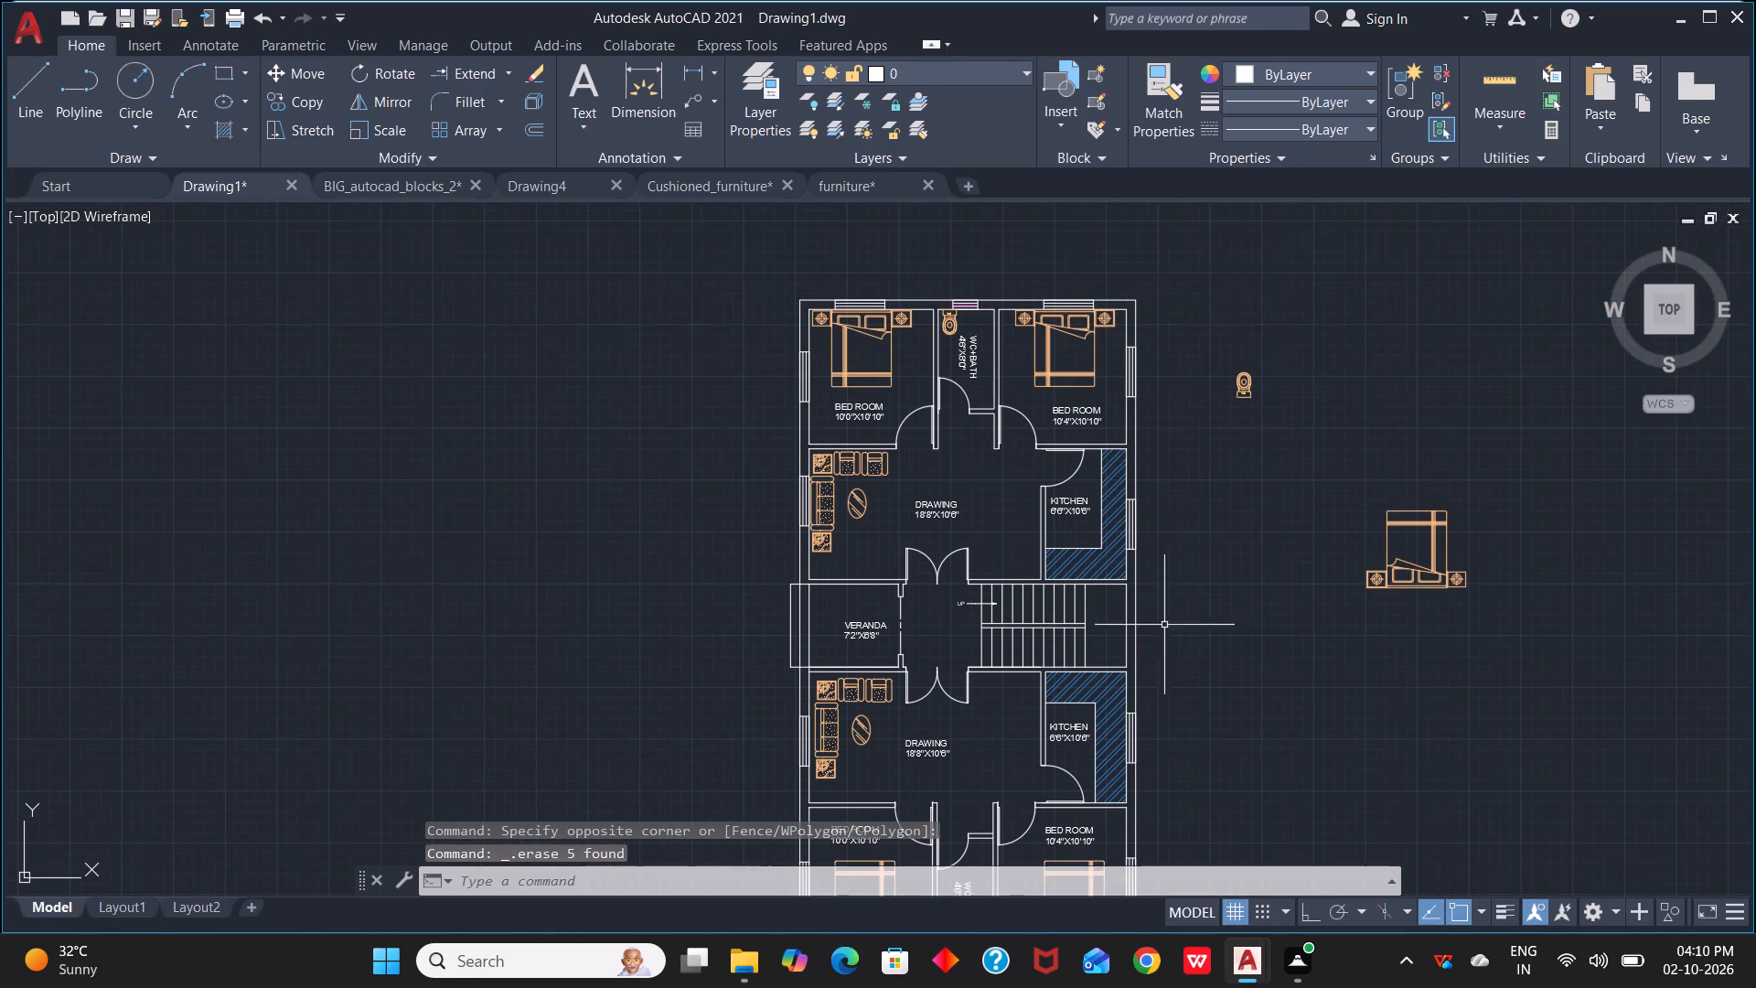
left_click_drag(1209, 326, 1219, 337)
left_click(1570, 689)
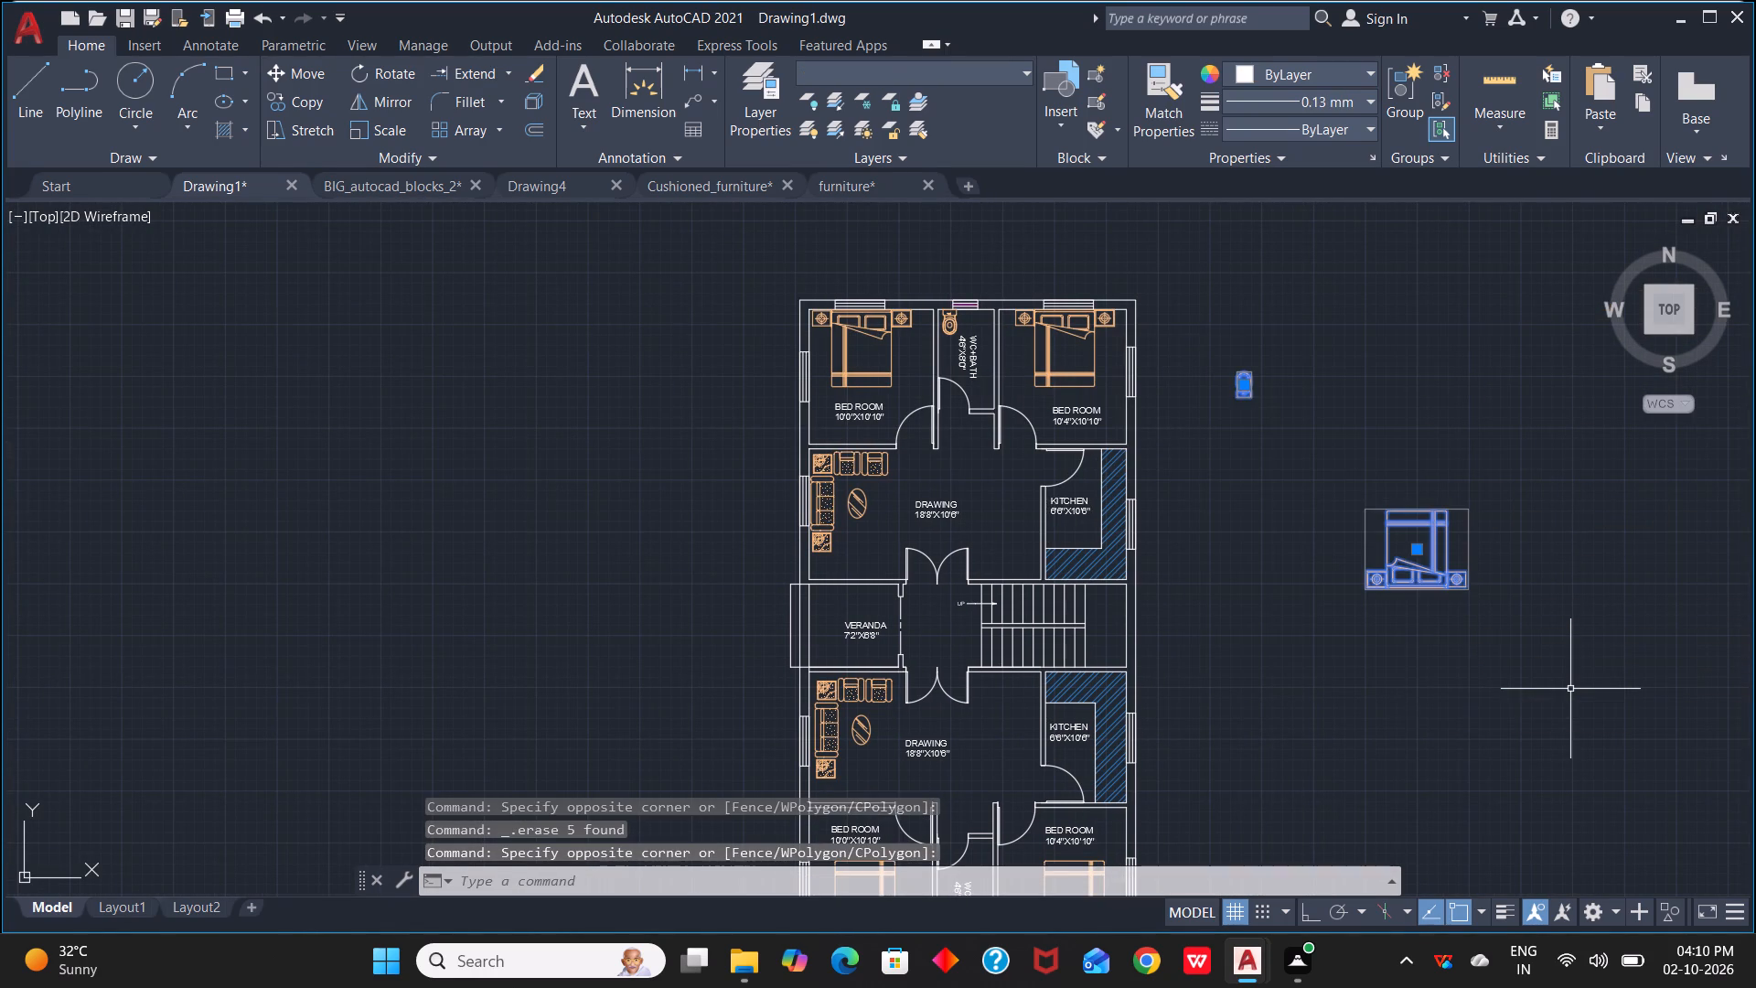
key("Delete")
Try to delete the three layers other than layer 0: 2-家具, 3-洁具 and the blue 18-ТЕКСТ layer.
scroll(1261, 532, "down", 1)
scroll(1239, 531, "up", 1)
middle_click_drag(1239, 531, 1333, 391)
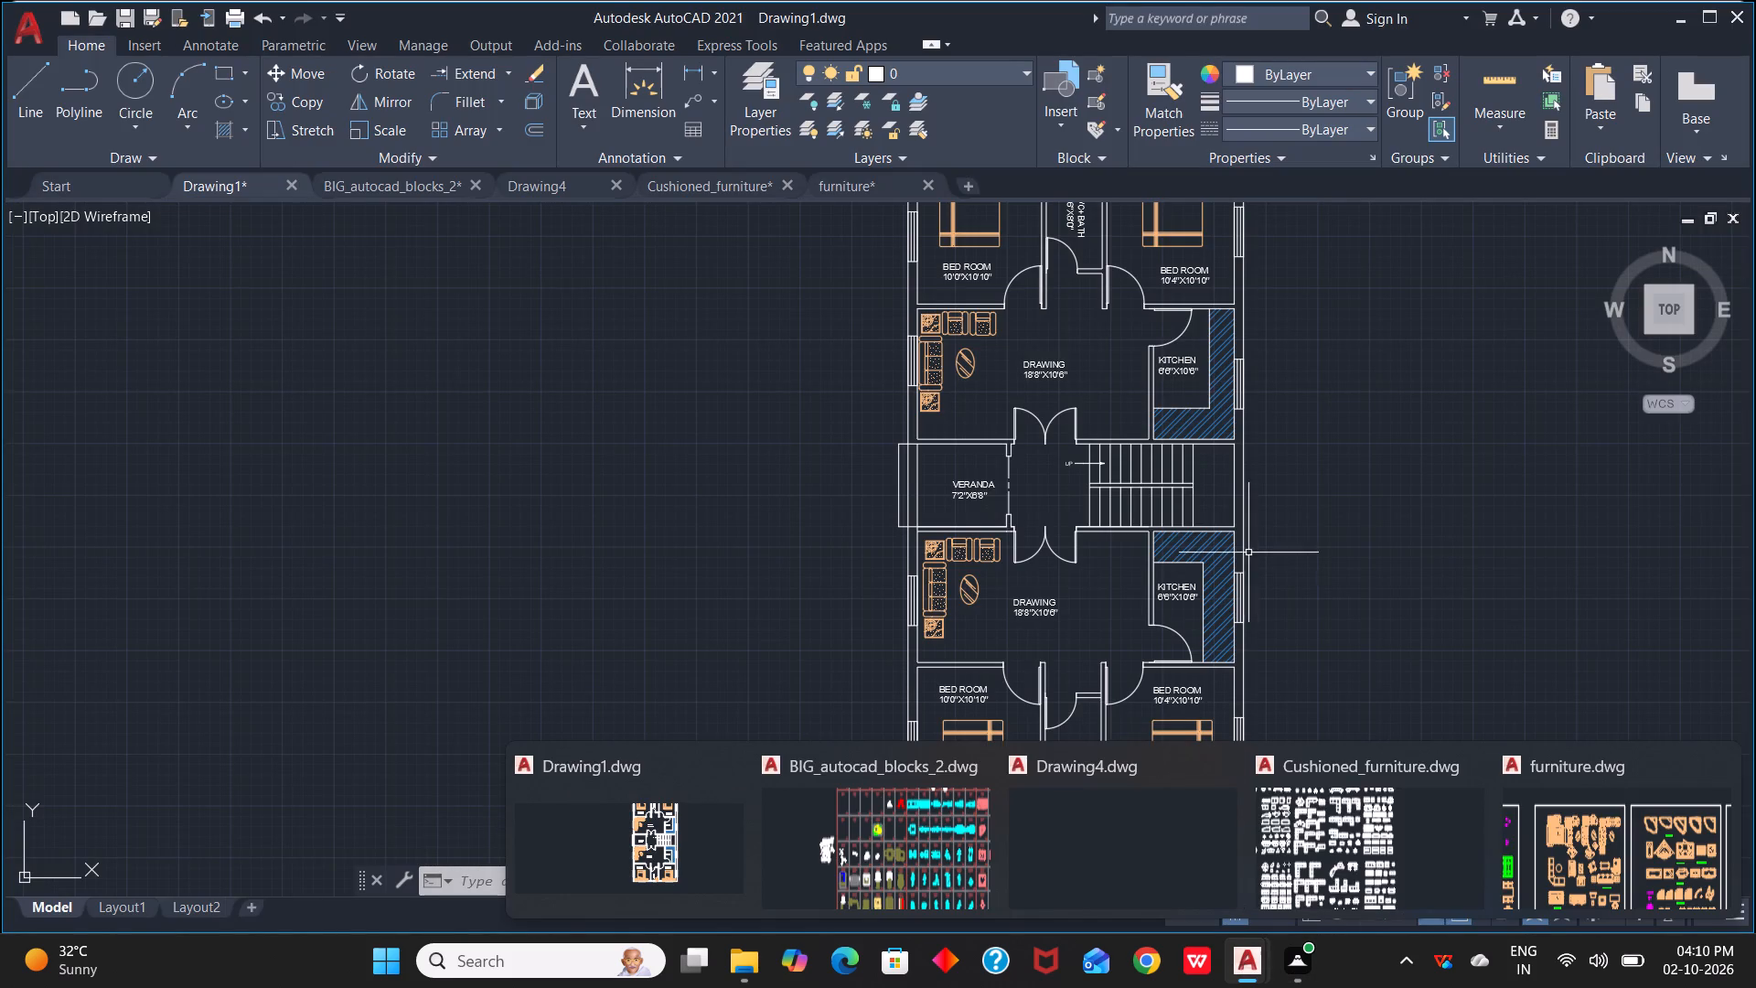
scroll(1383, 526, "down", 1)
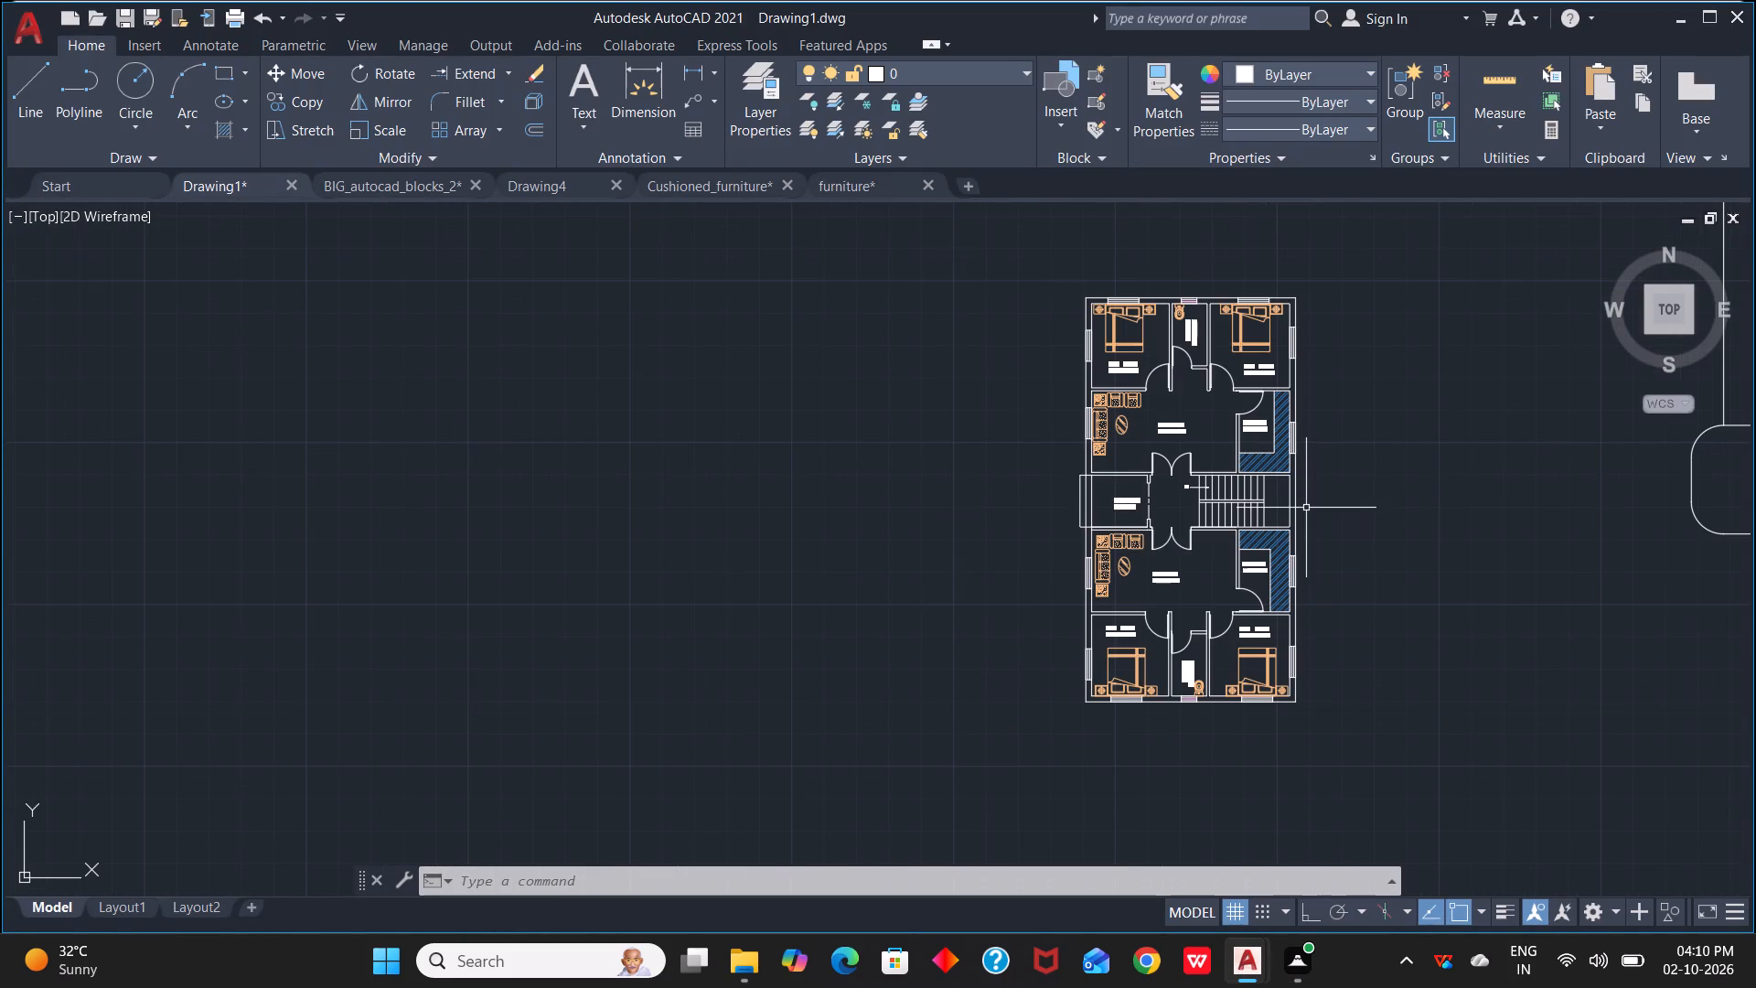
left_click(766, 83)
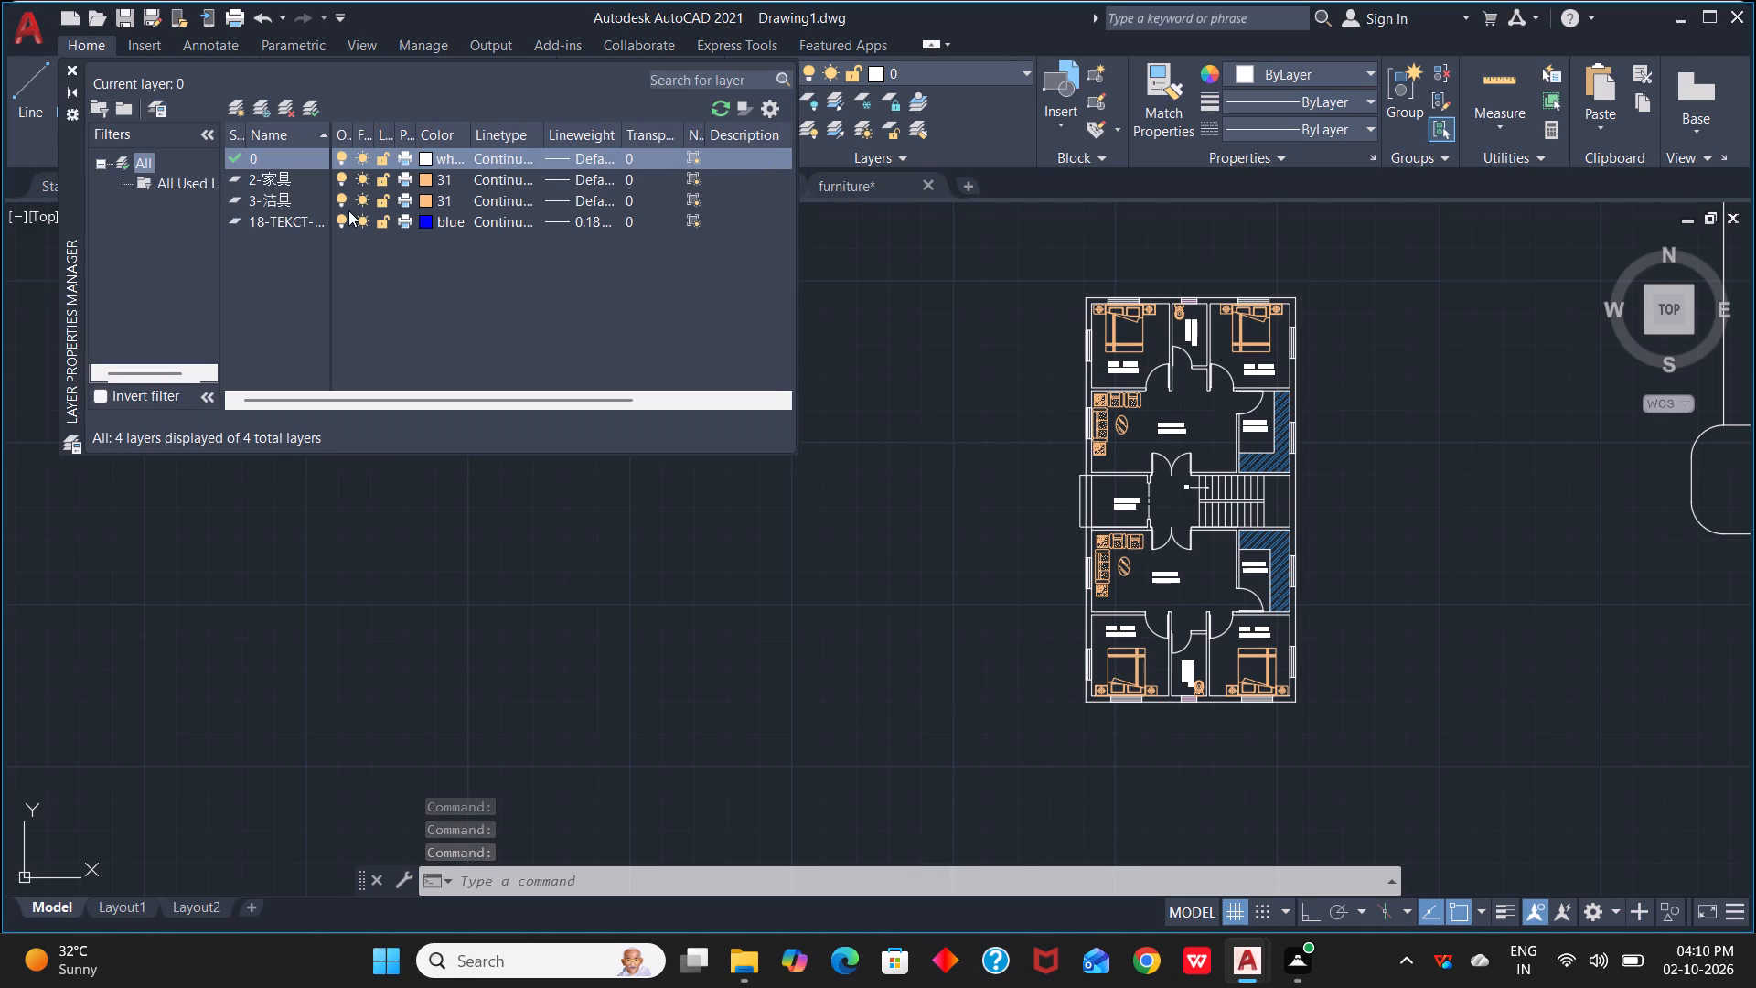
left_click(315, 221)
left_click(307, 205)
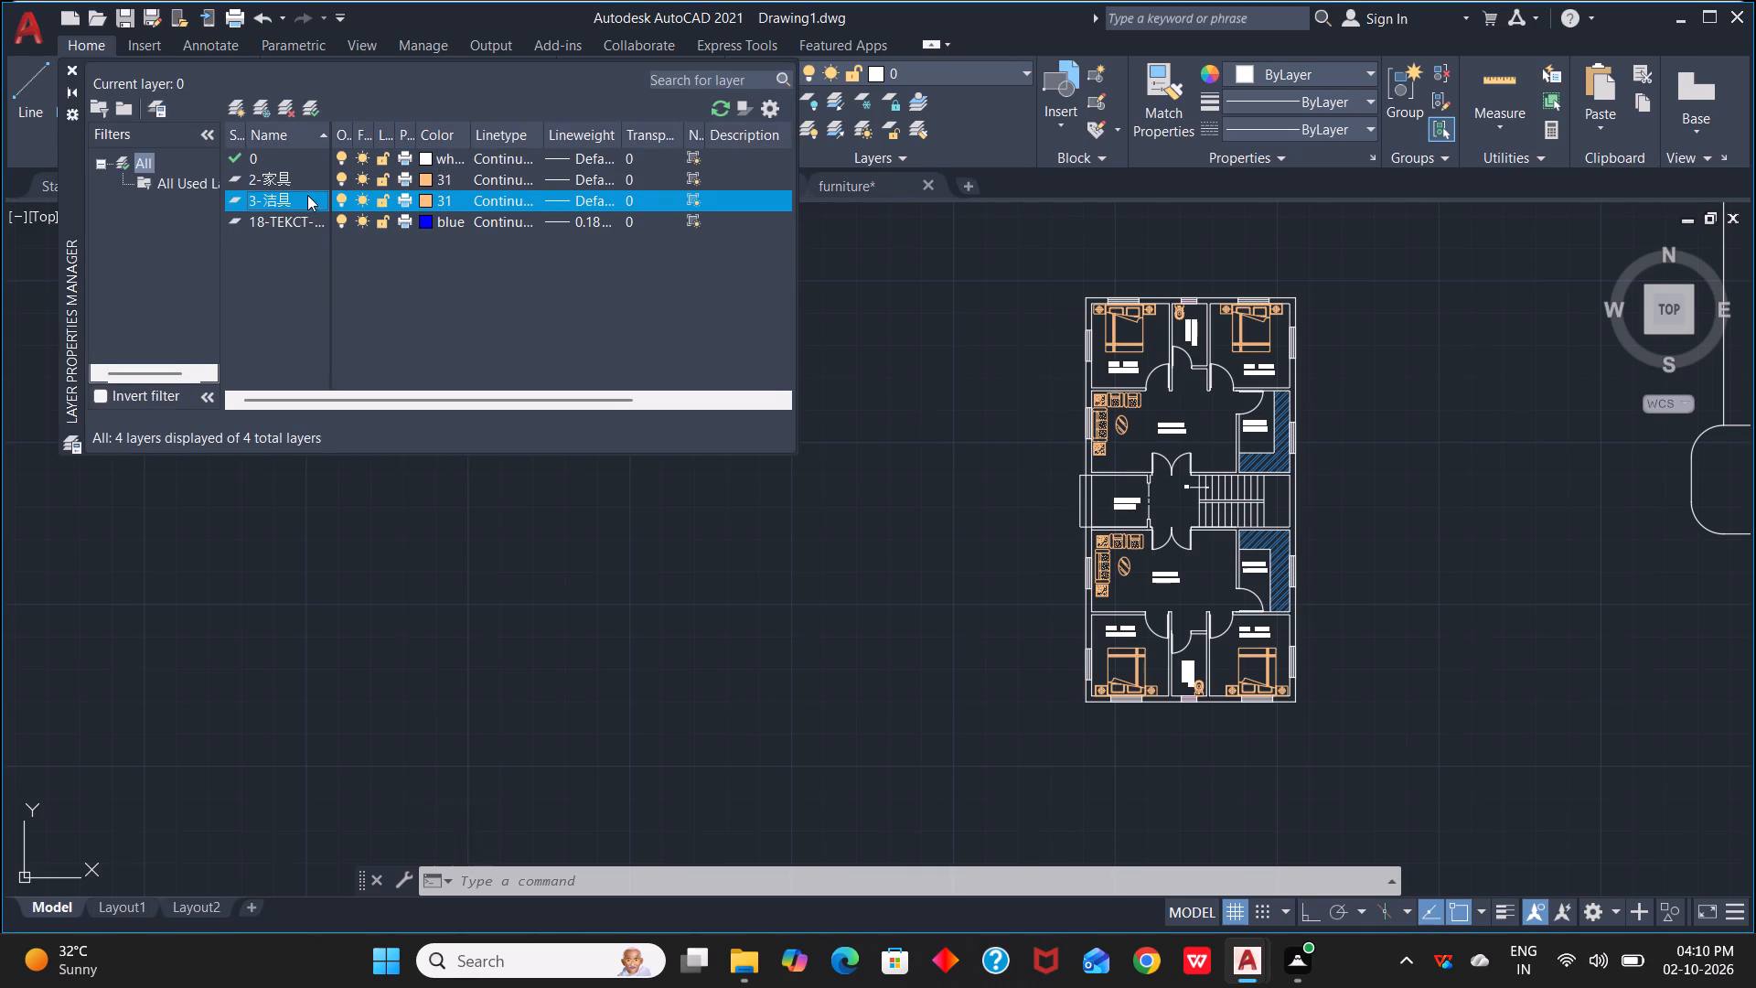
left_click(308, 174)
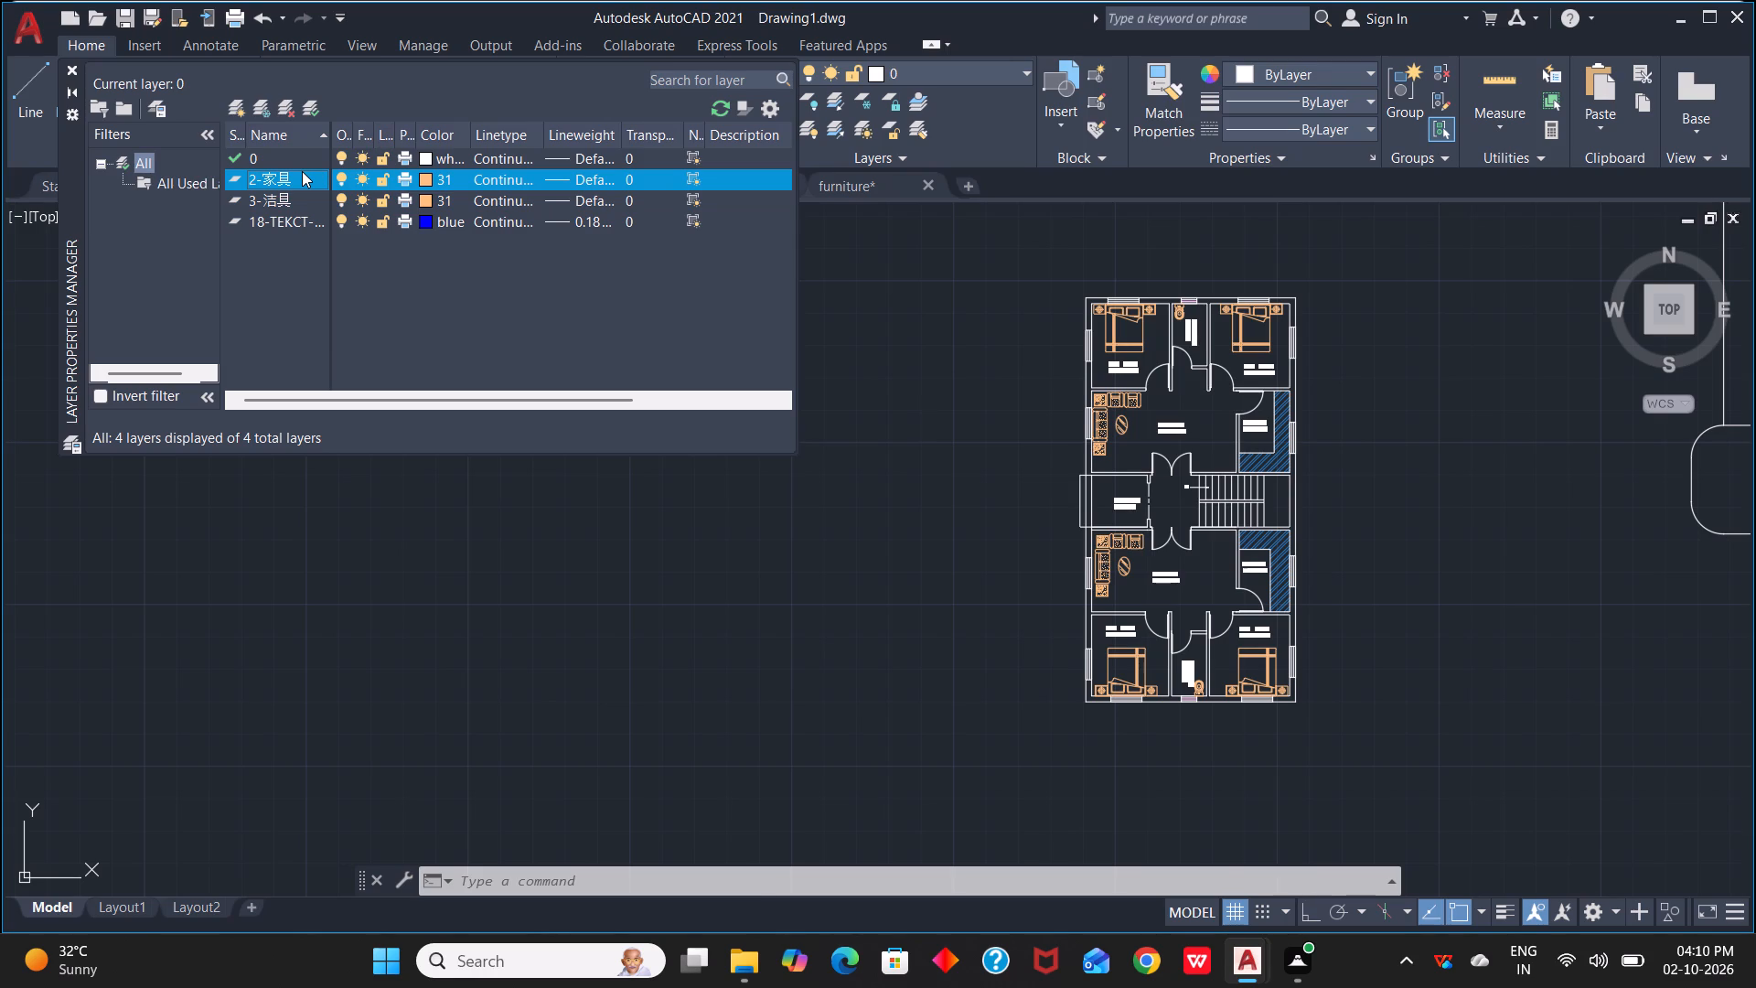
left_click(290, 199, "ctrl")
left_click(290, 214, "ctrl")
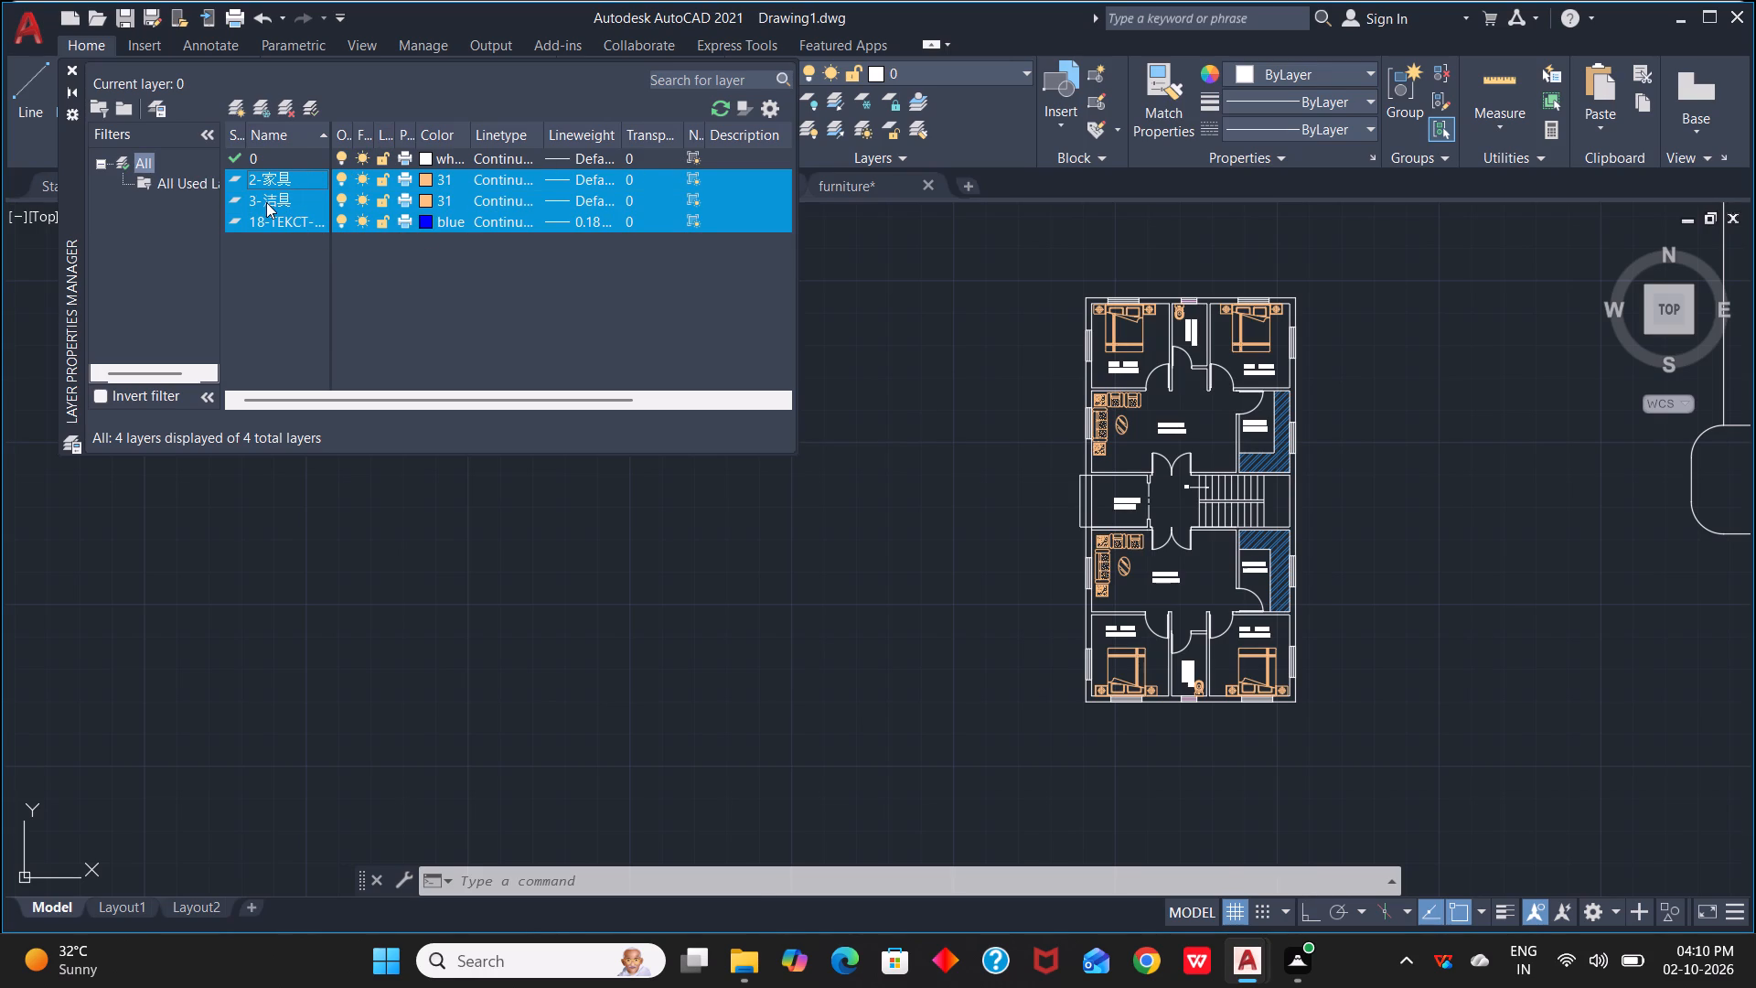
left_click(286, 110)
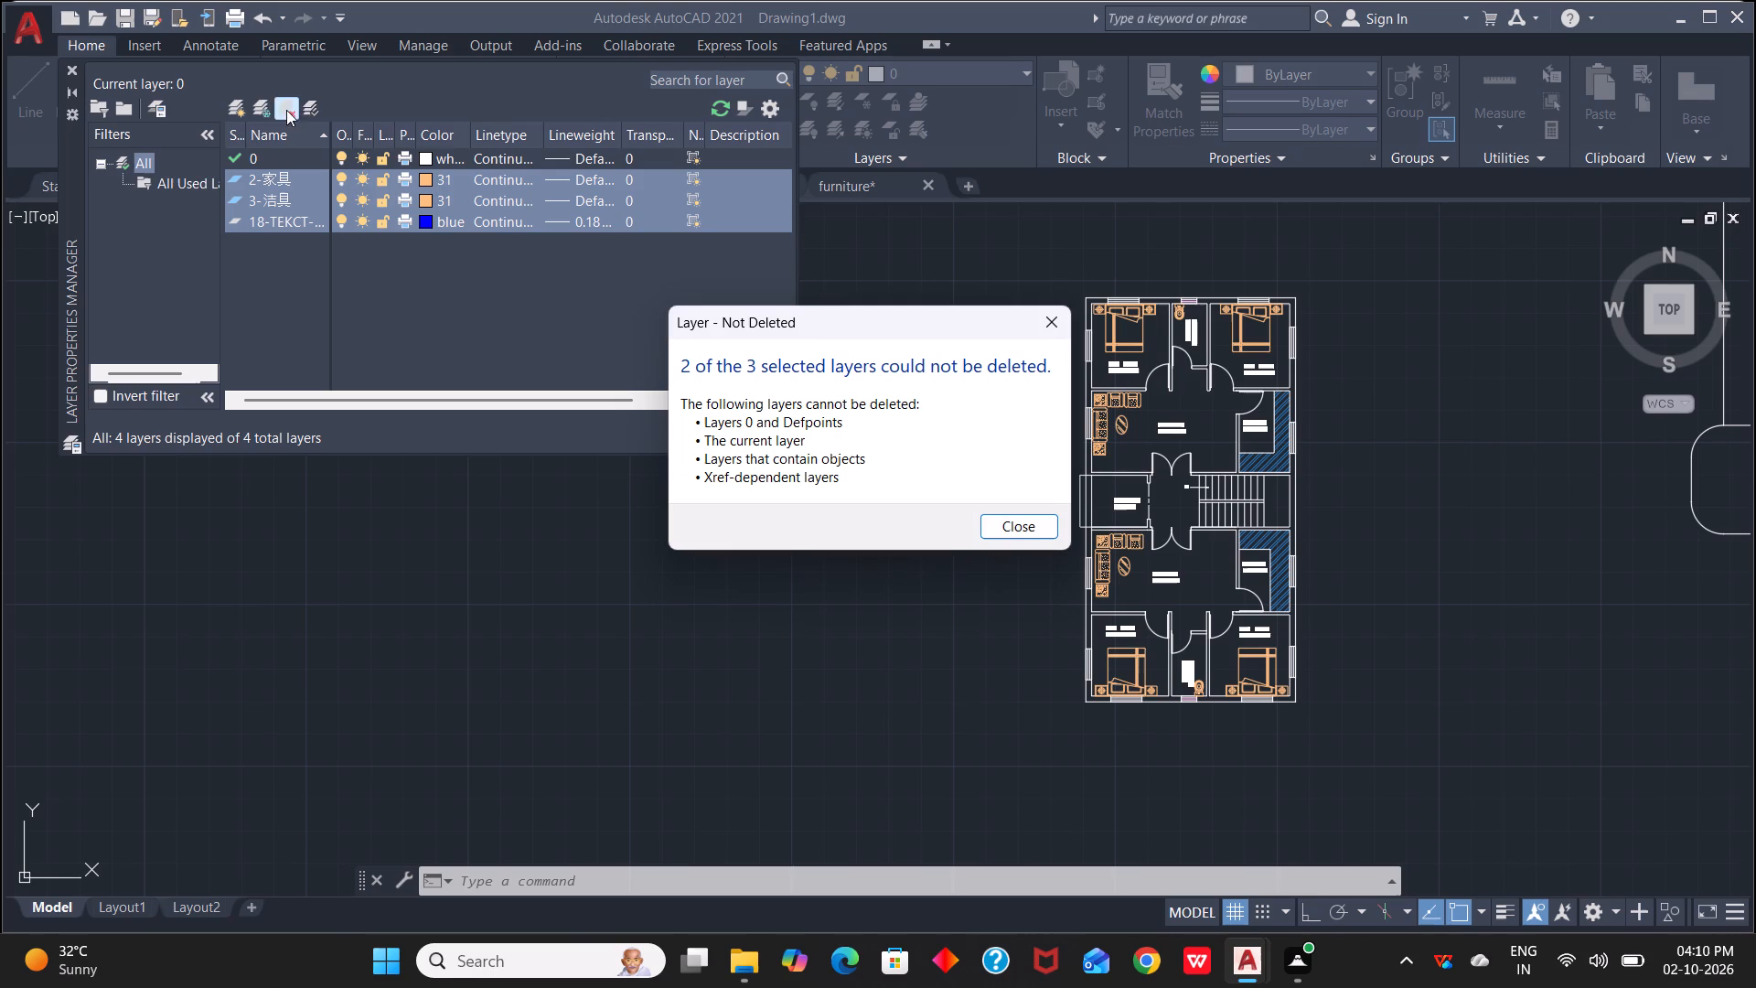
left_click(1053, 323)
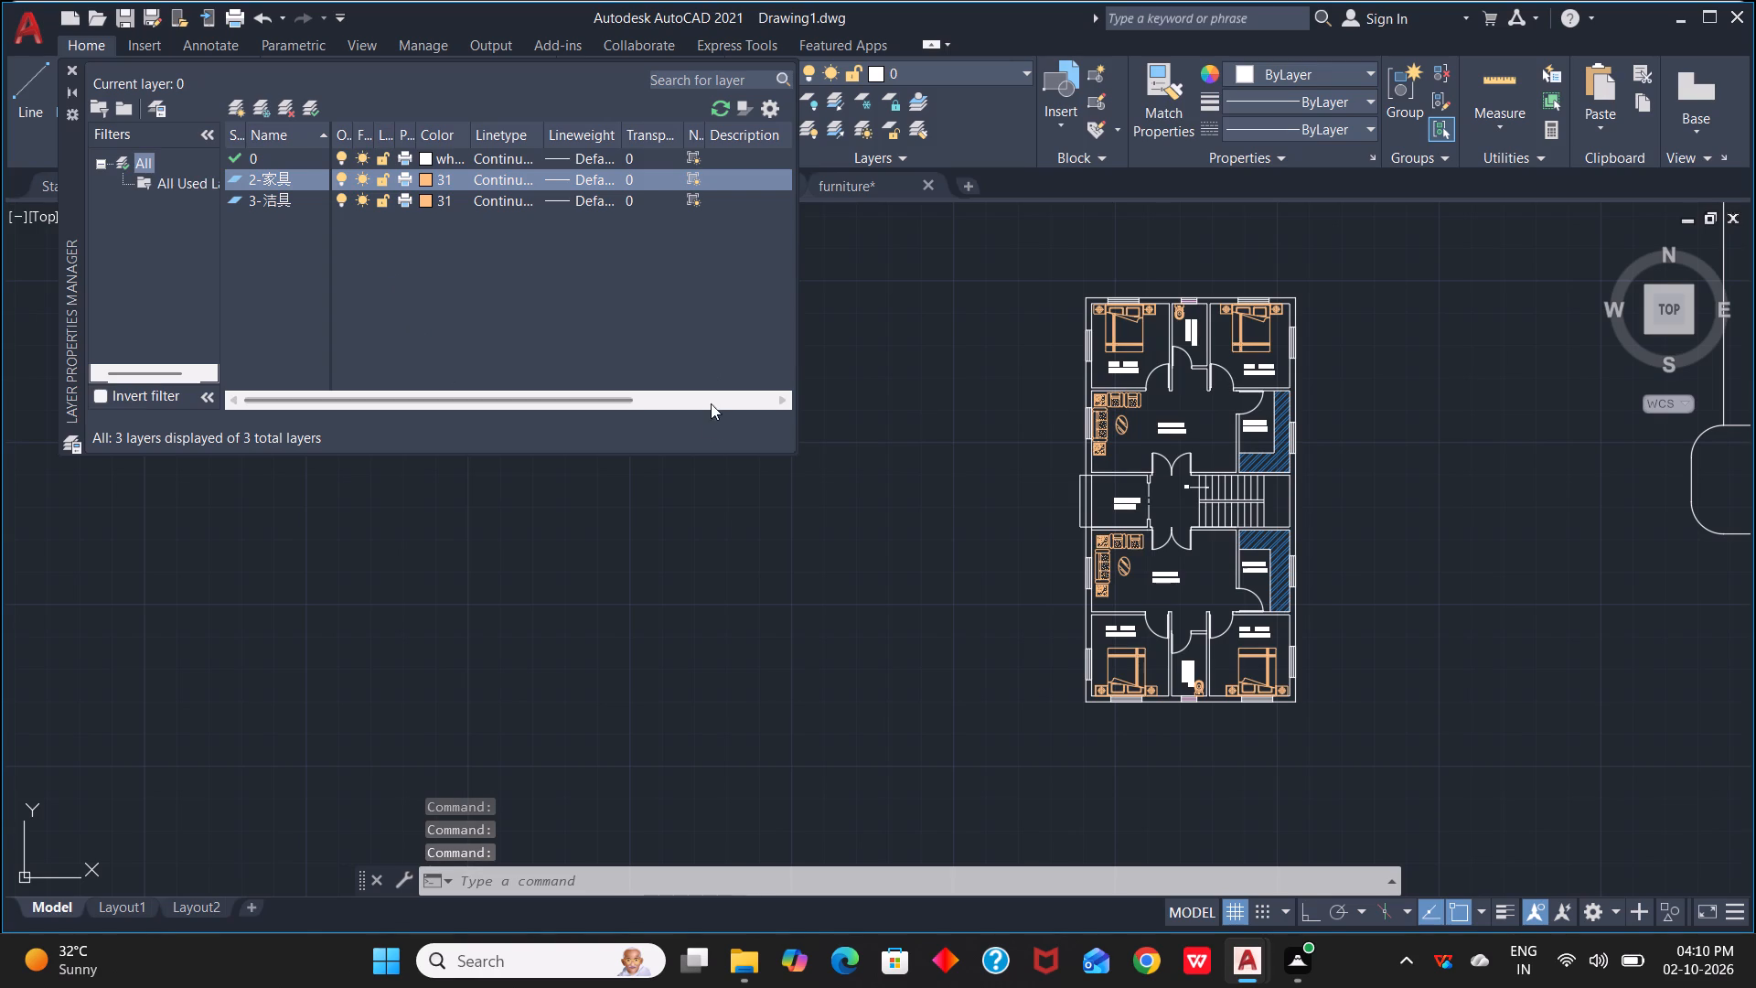
key("Escape")
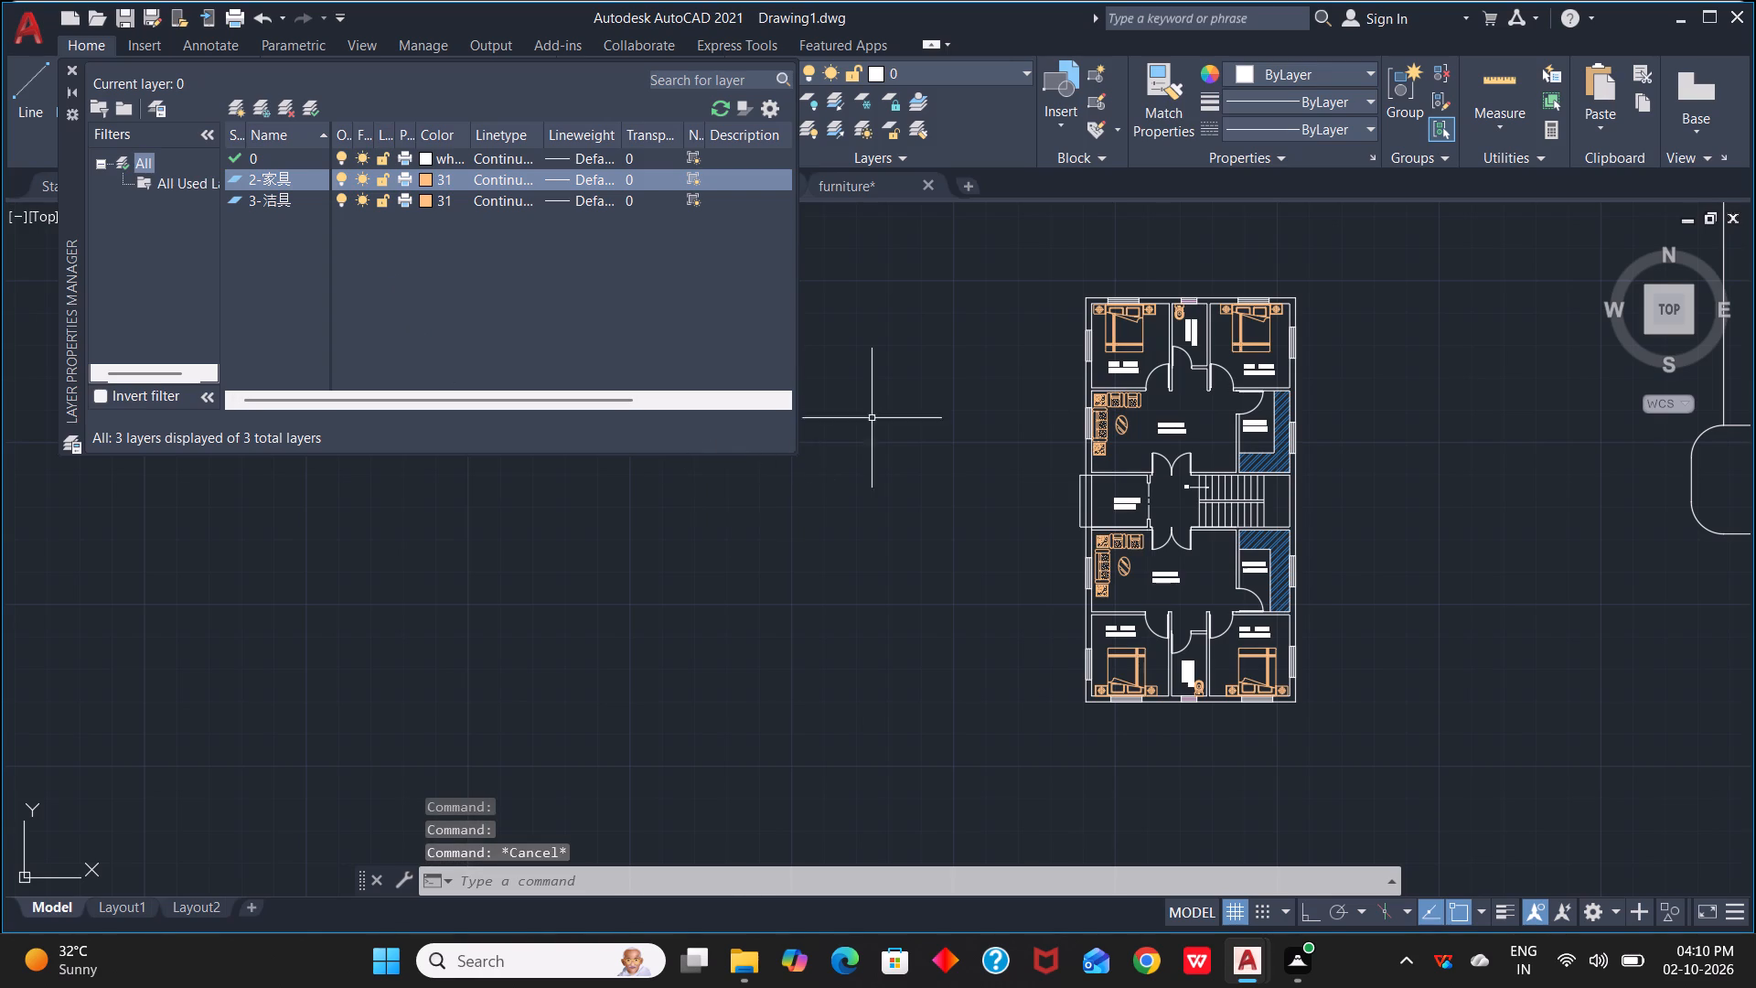
Delete the oversized L-shaped sofa block northeast of the floor plan.
scroll(1136, 438, "up", 1)
scroll(1136, 438, "down", 1)
middle_click_drag(1136, 438, 1136, 412)
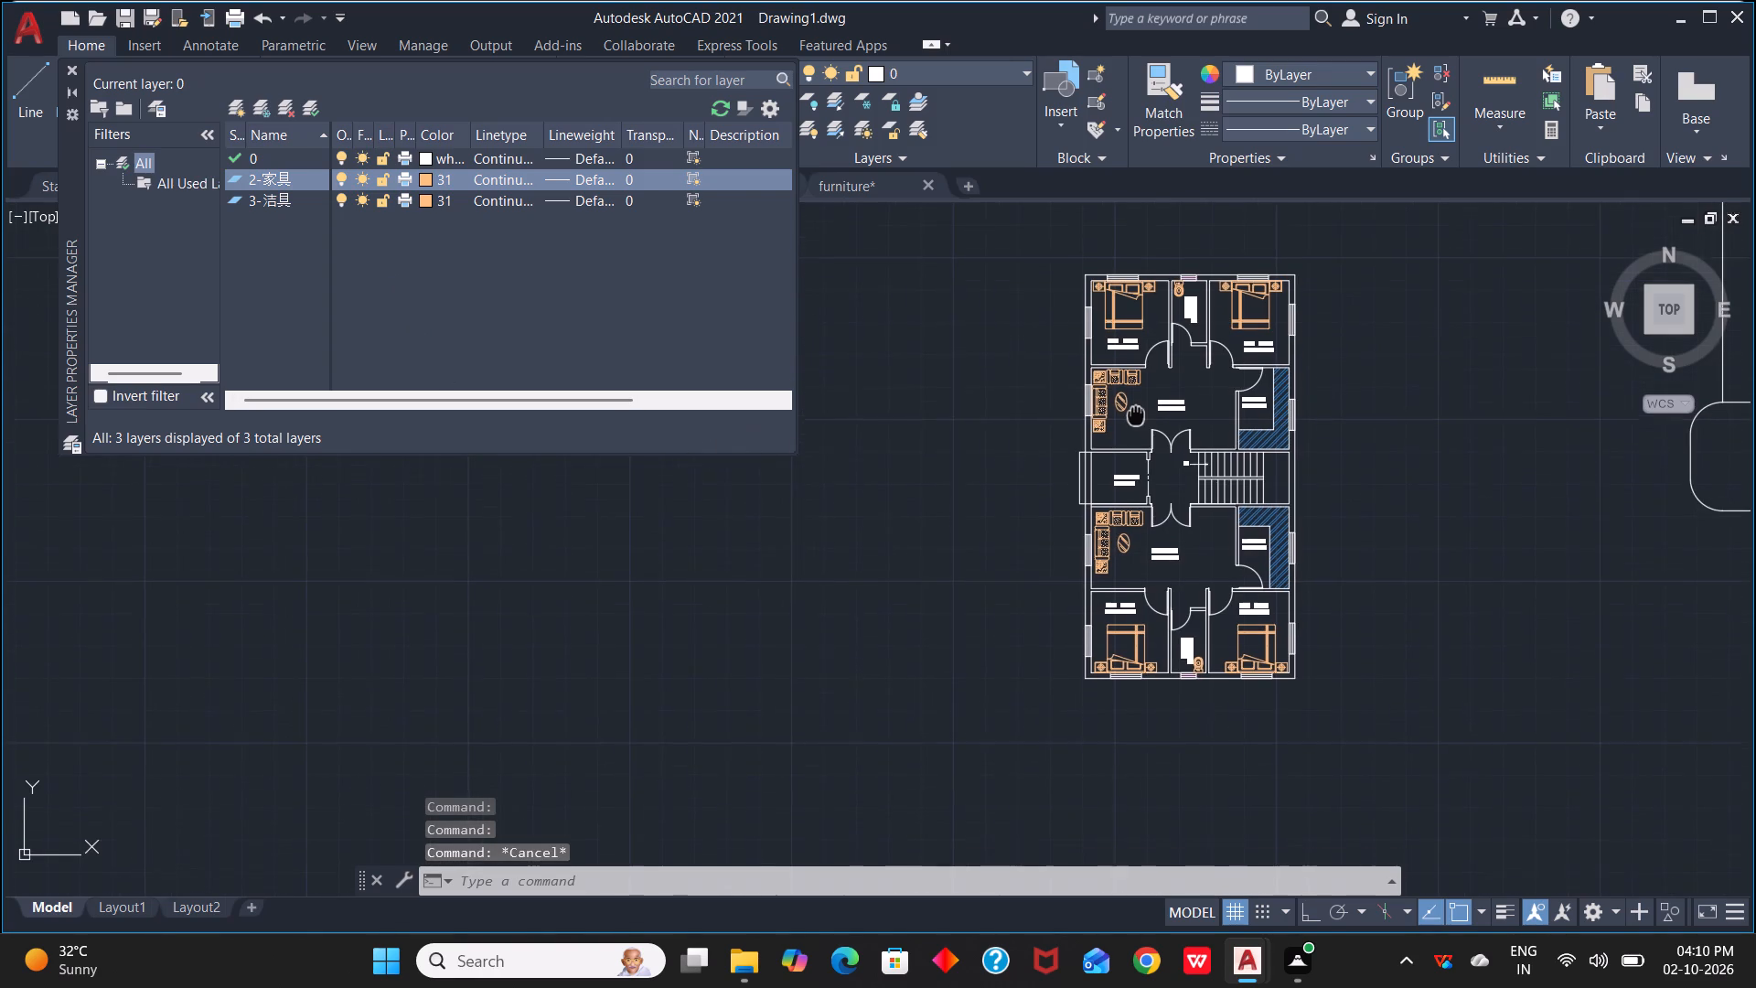
middle_click_drag(1136, 412, 1136, 411)
scroll(1344, 436, "down", 3)
middle_click(1362, 444)
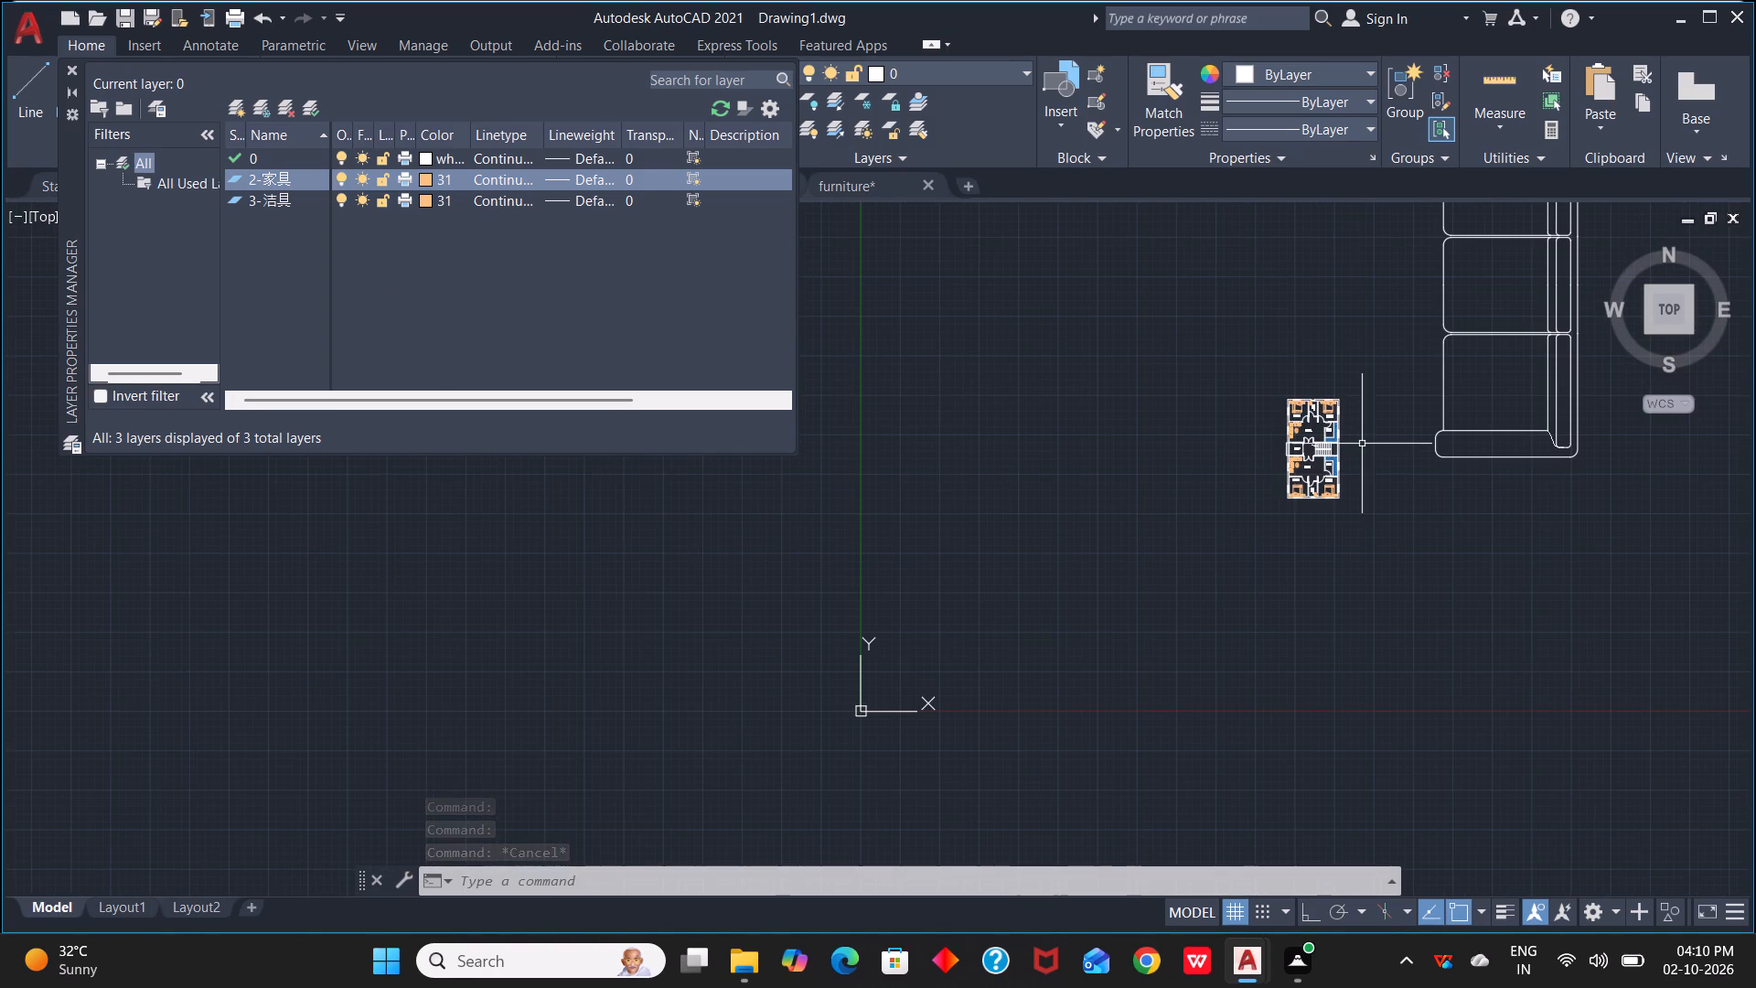
scroll(1362, 444, "down", 1)
middle_click_drag(1362, 444, 1263, 532)
scroll(1362, 444, "down", 1)
left_click_drag(1149, 321, 1200, 336)
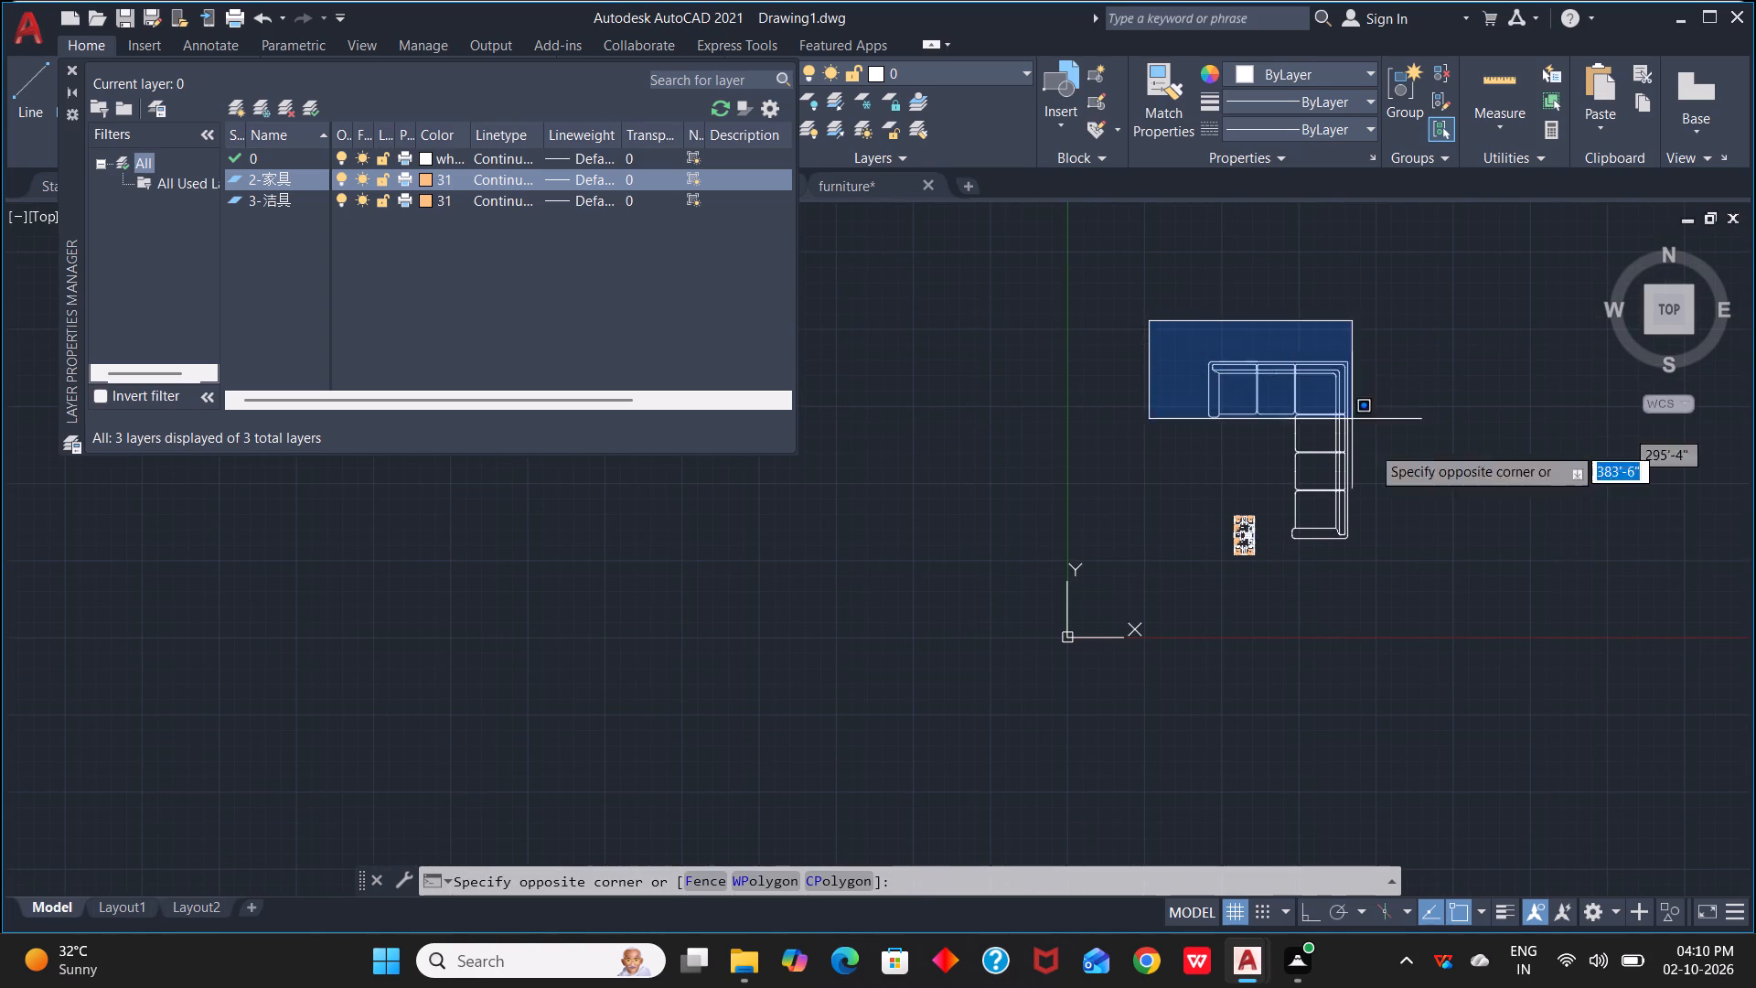
left_click(1413, 558)
key("Escape")
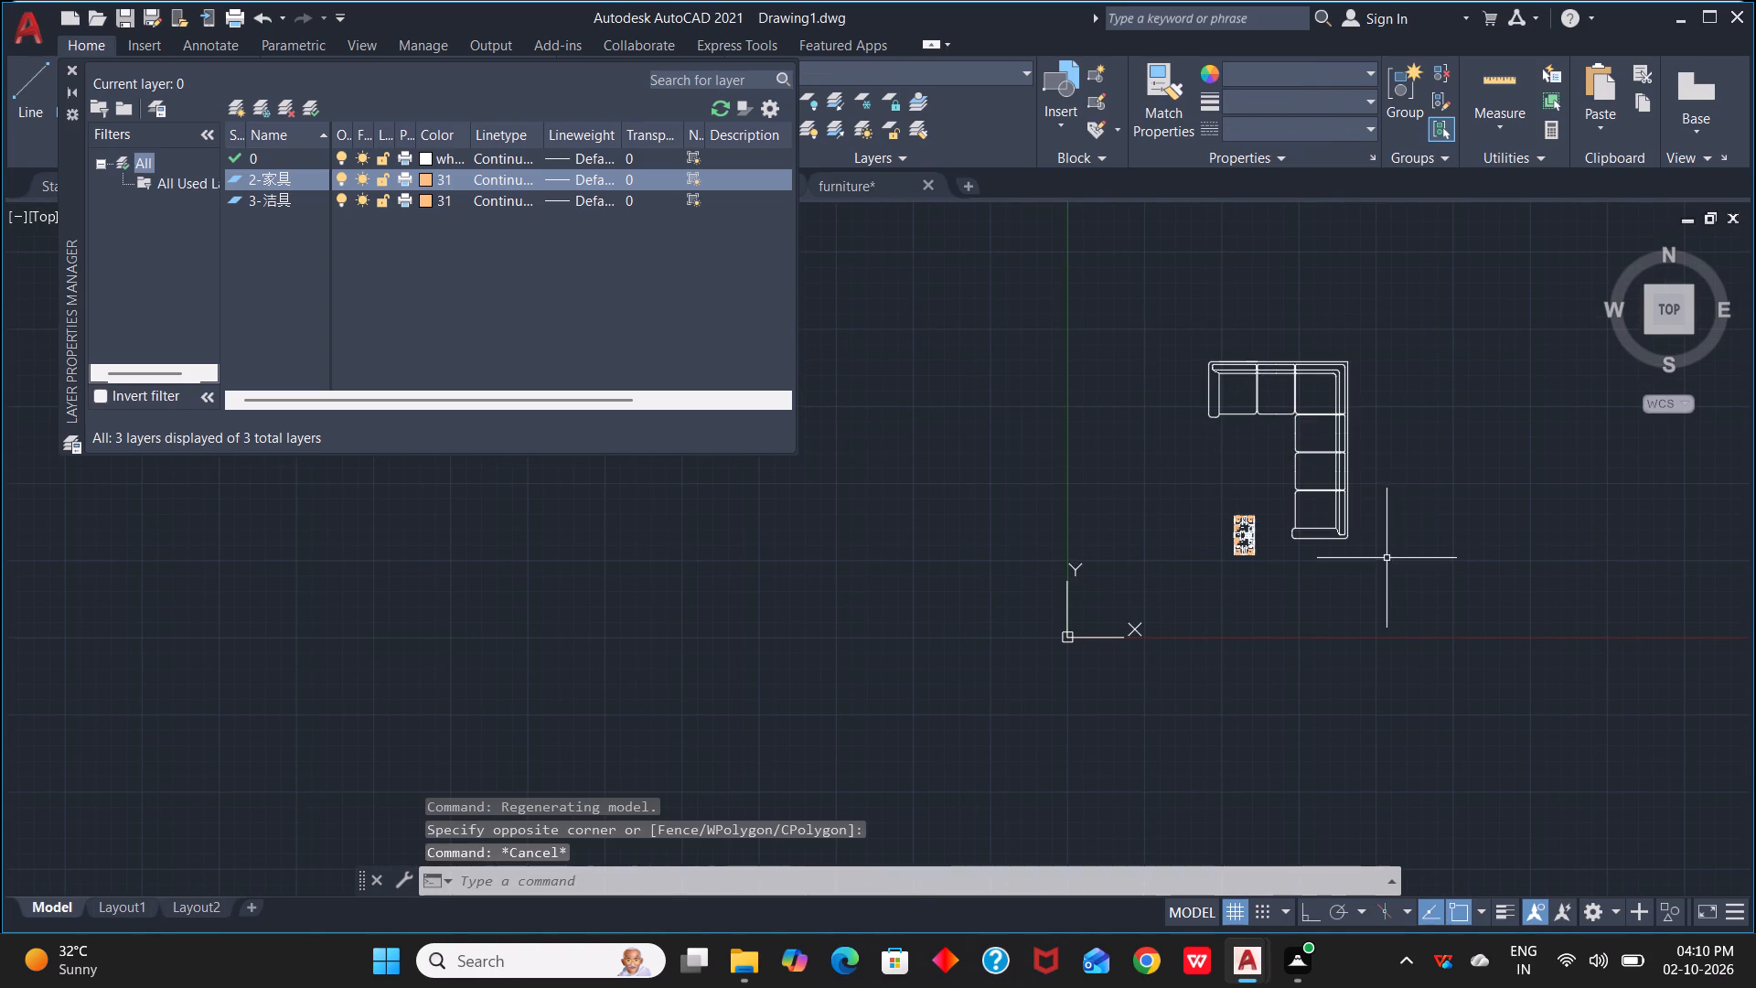
left_click(1316, 459)
left_click(1329, 450)
left_click(1342, 446)
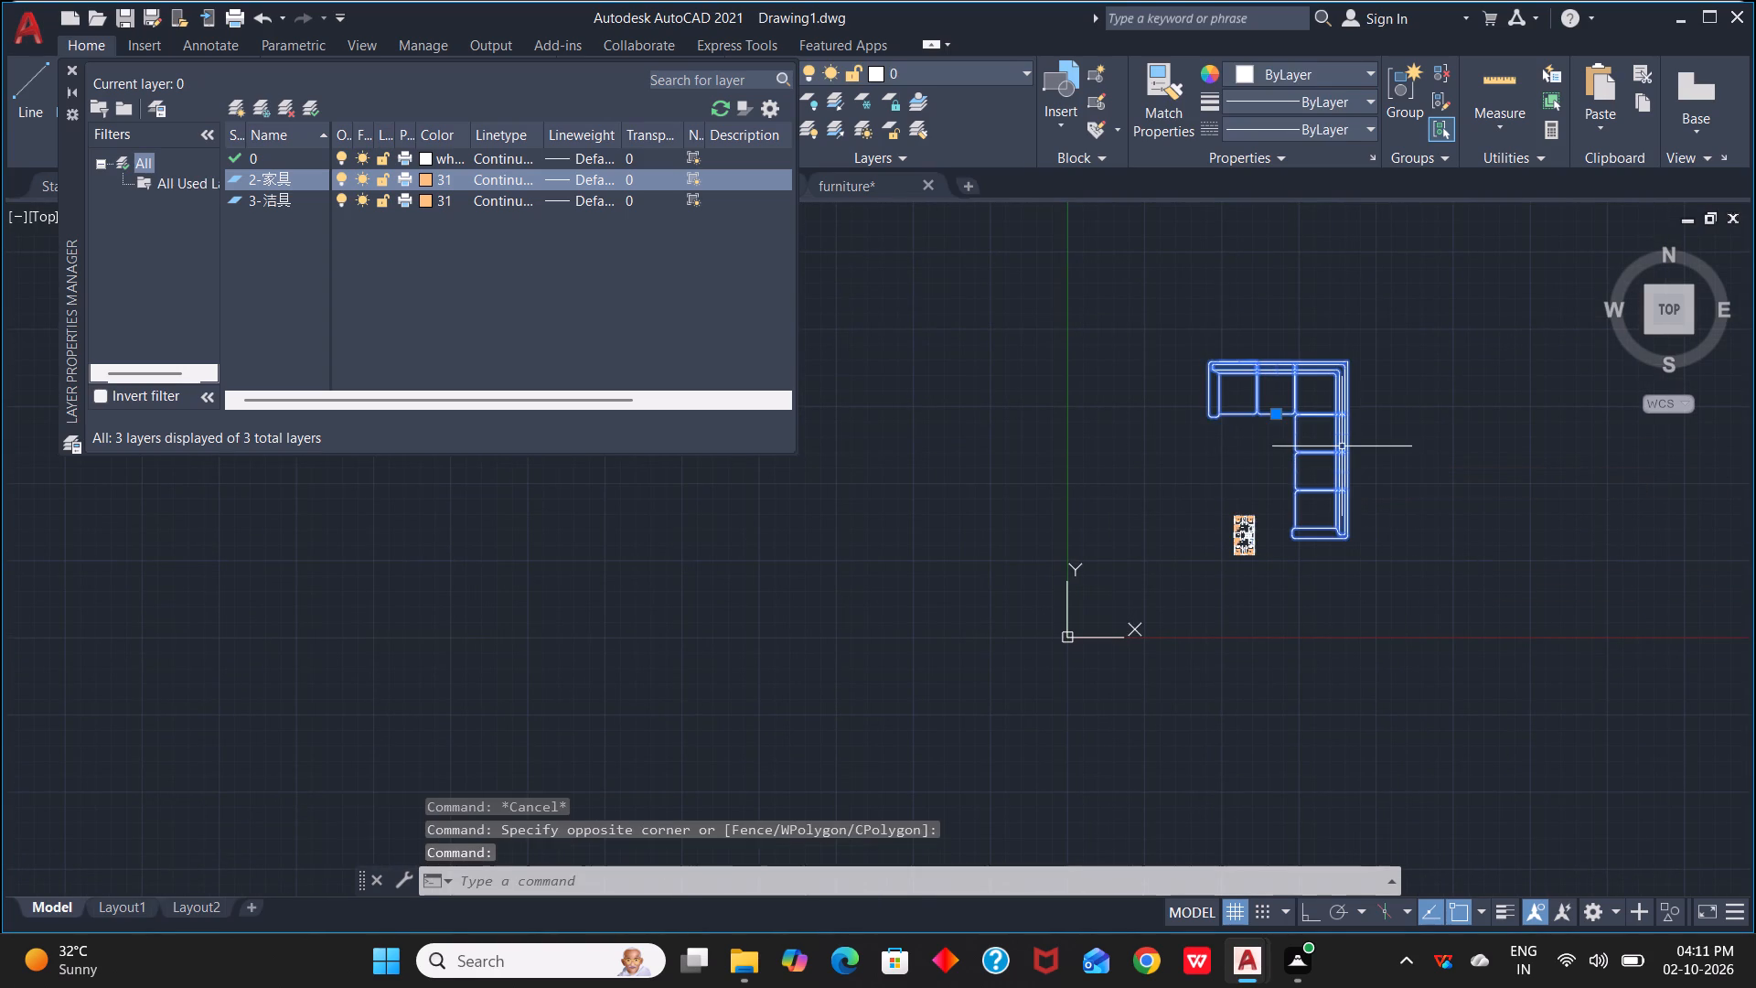
key("Delete")
Set the colour of the furniture layer 2-家具 to index colour 240.
scroll(1205, 493, "up", 2)
middle_click_drag(1244, 520, 1198, 368)
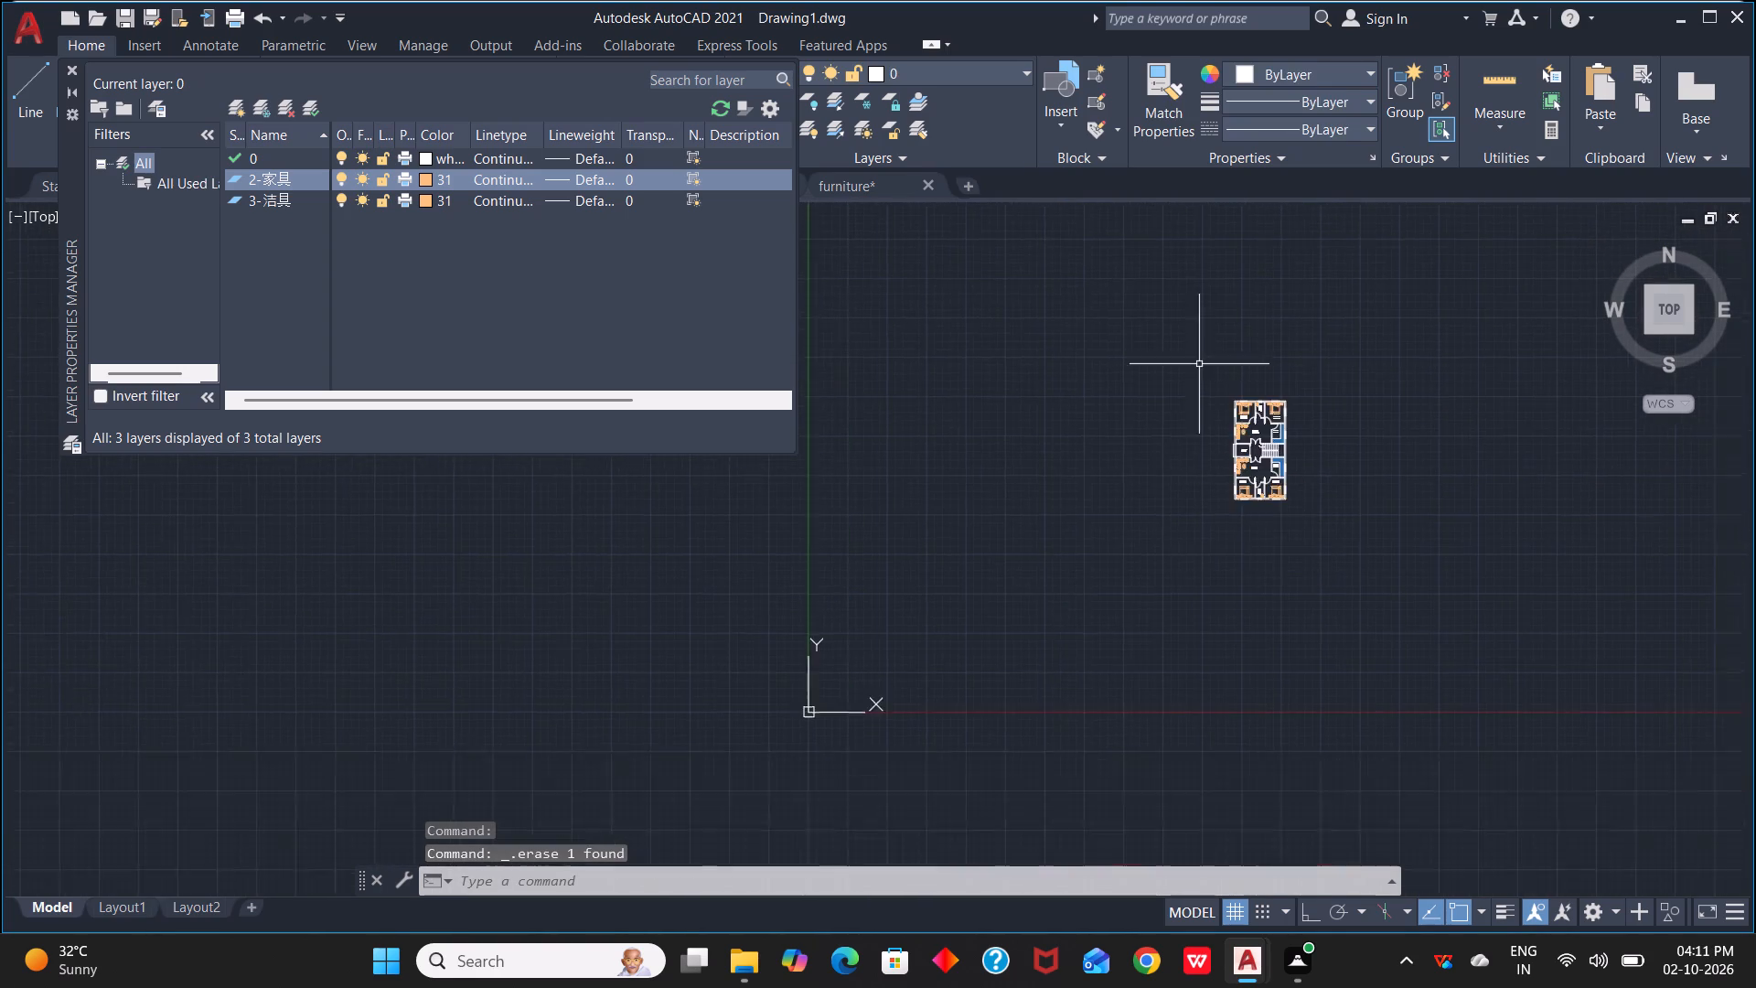
scroll(1199, 364, "up", 2)
middle_click_drag(1263, 462, 1200, 381)
scroll(1197, 372, "up", 2)
middle_click_drag(1168, 384, 1102, 312)
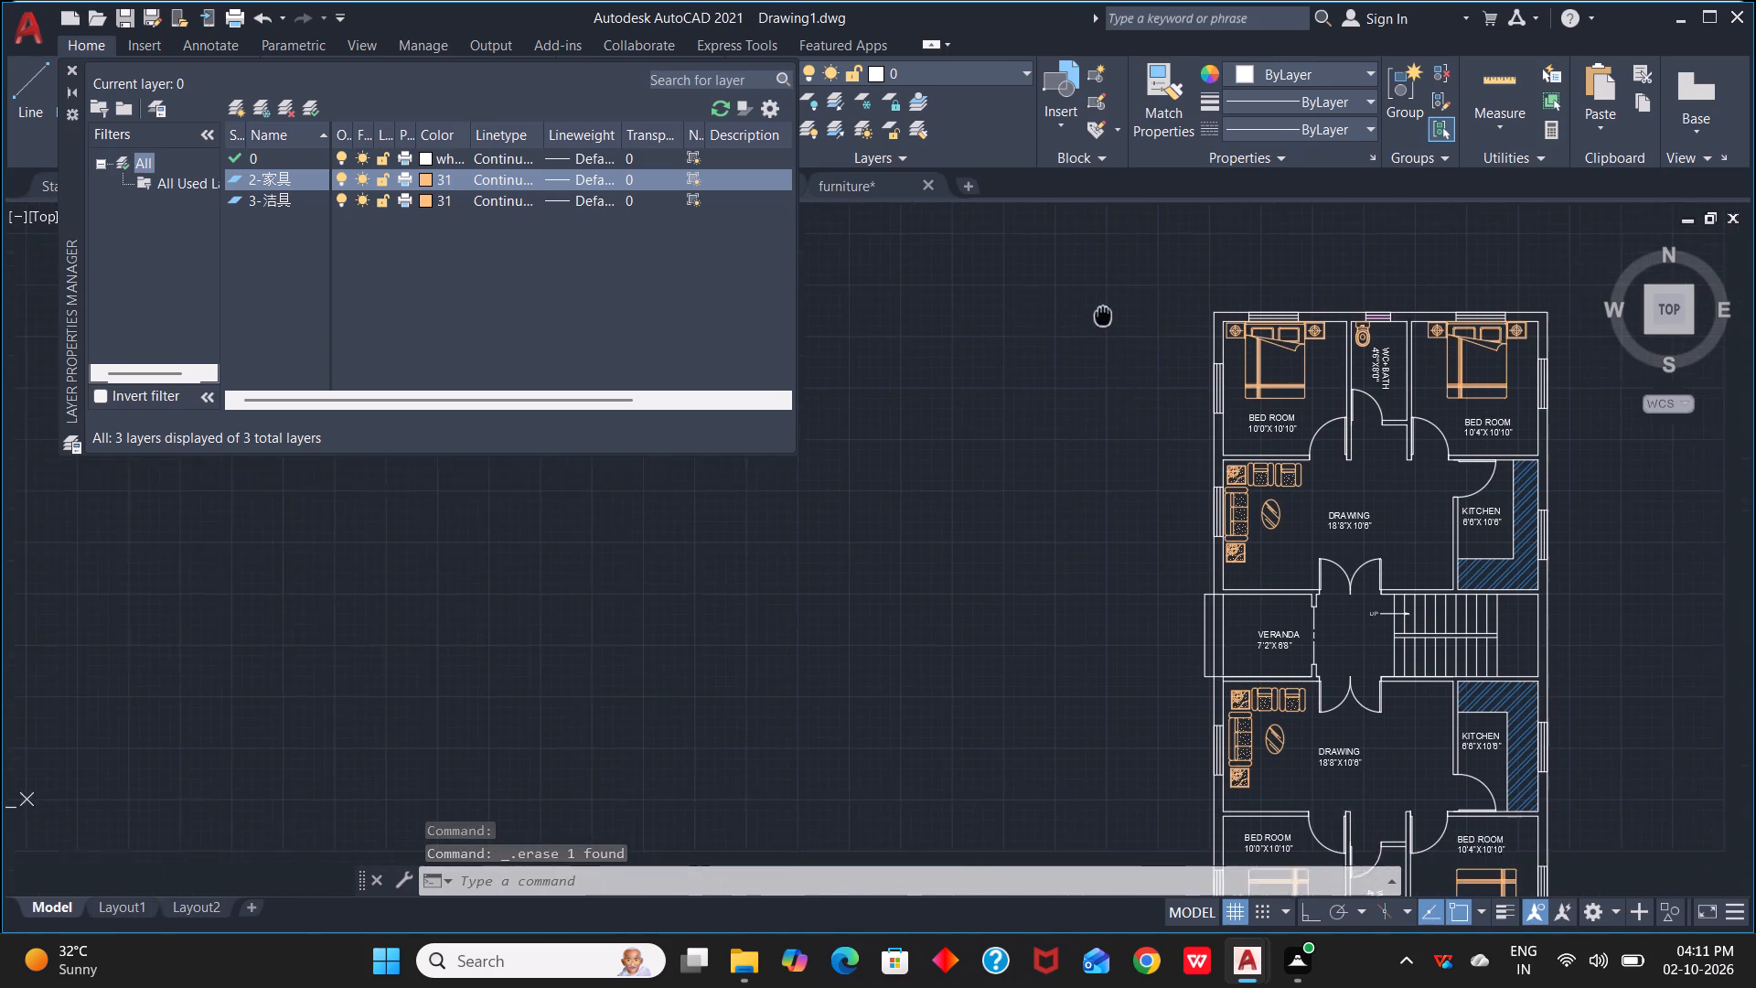
middle_click_drag(1102, 312, 1019, 223)
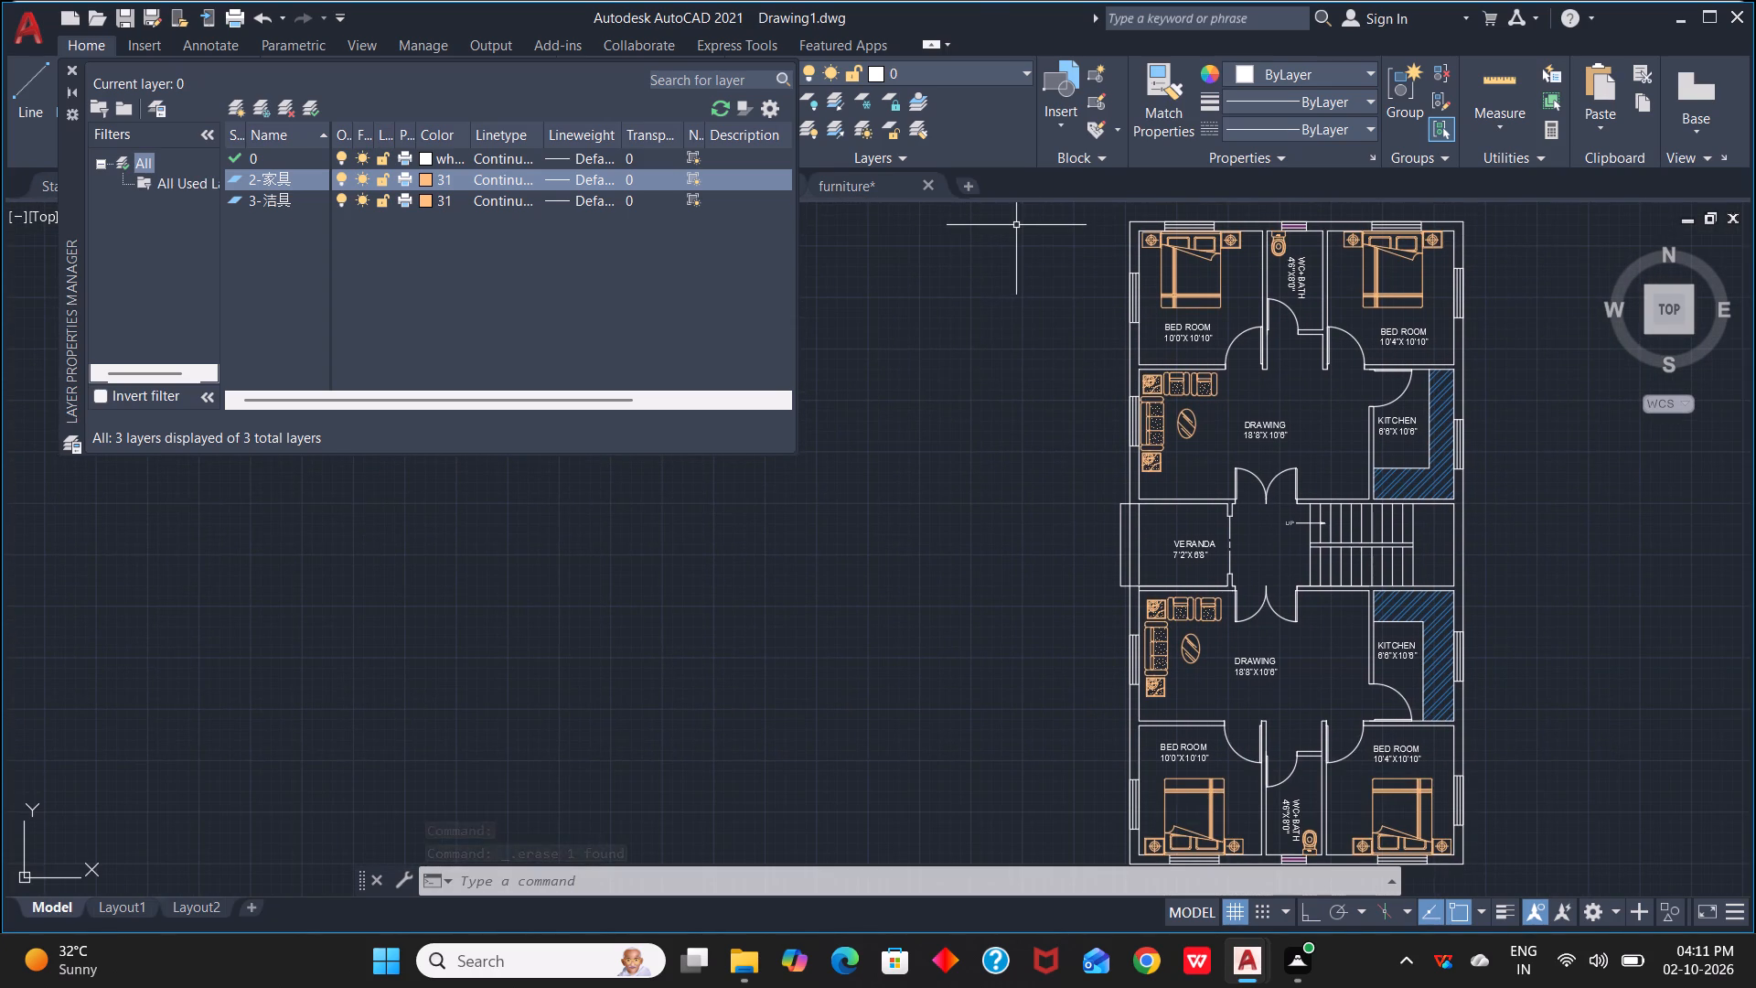
scroll(1016, 225, "down", 1)
scroll(1027, 255, "up", 1)
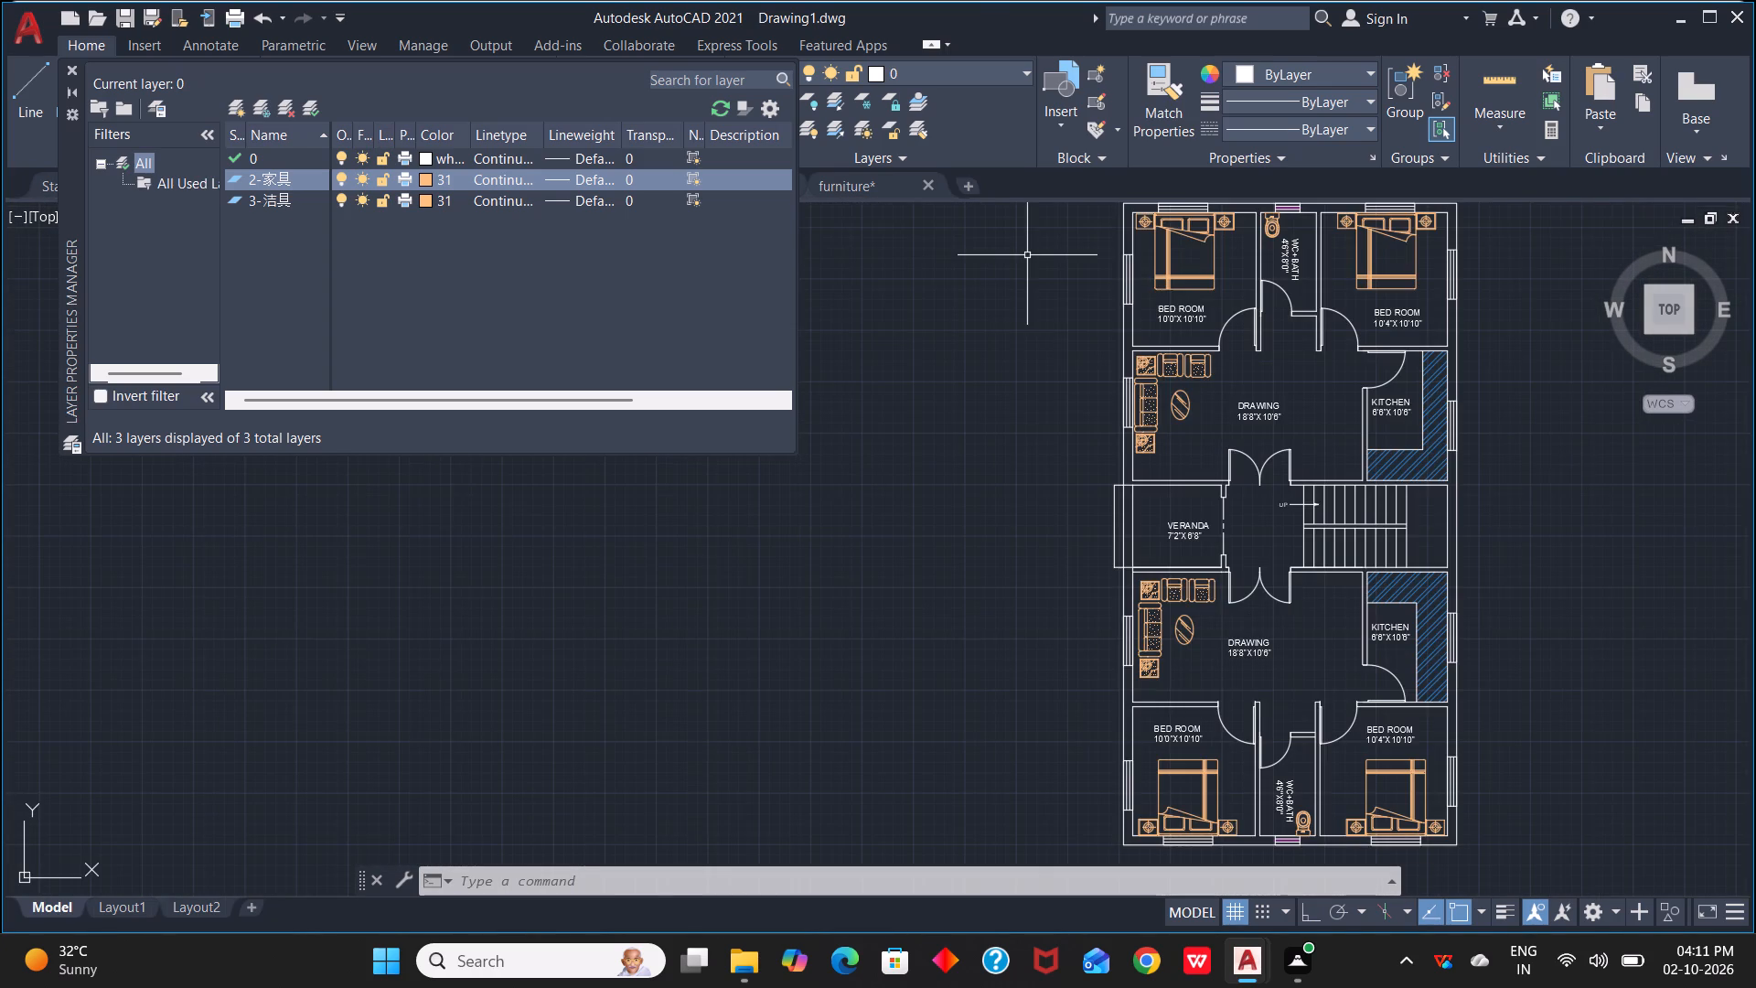
left_click(424, 177)
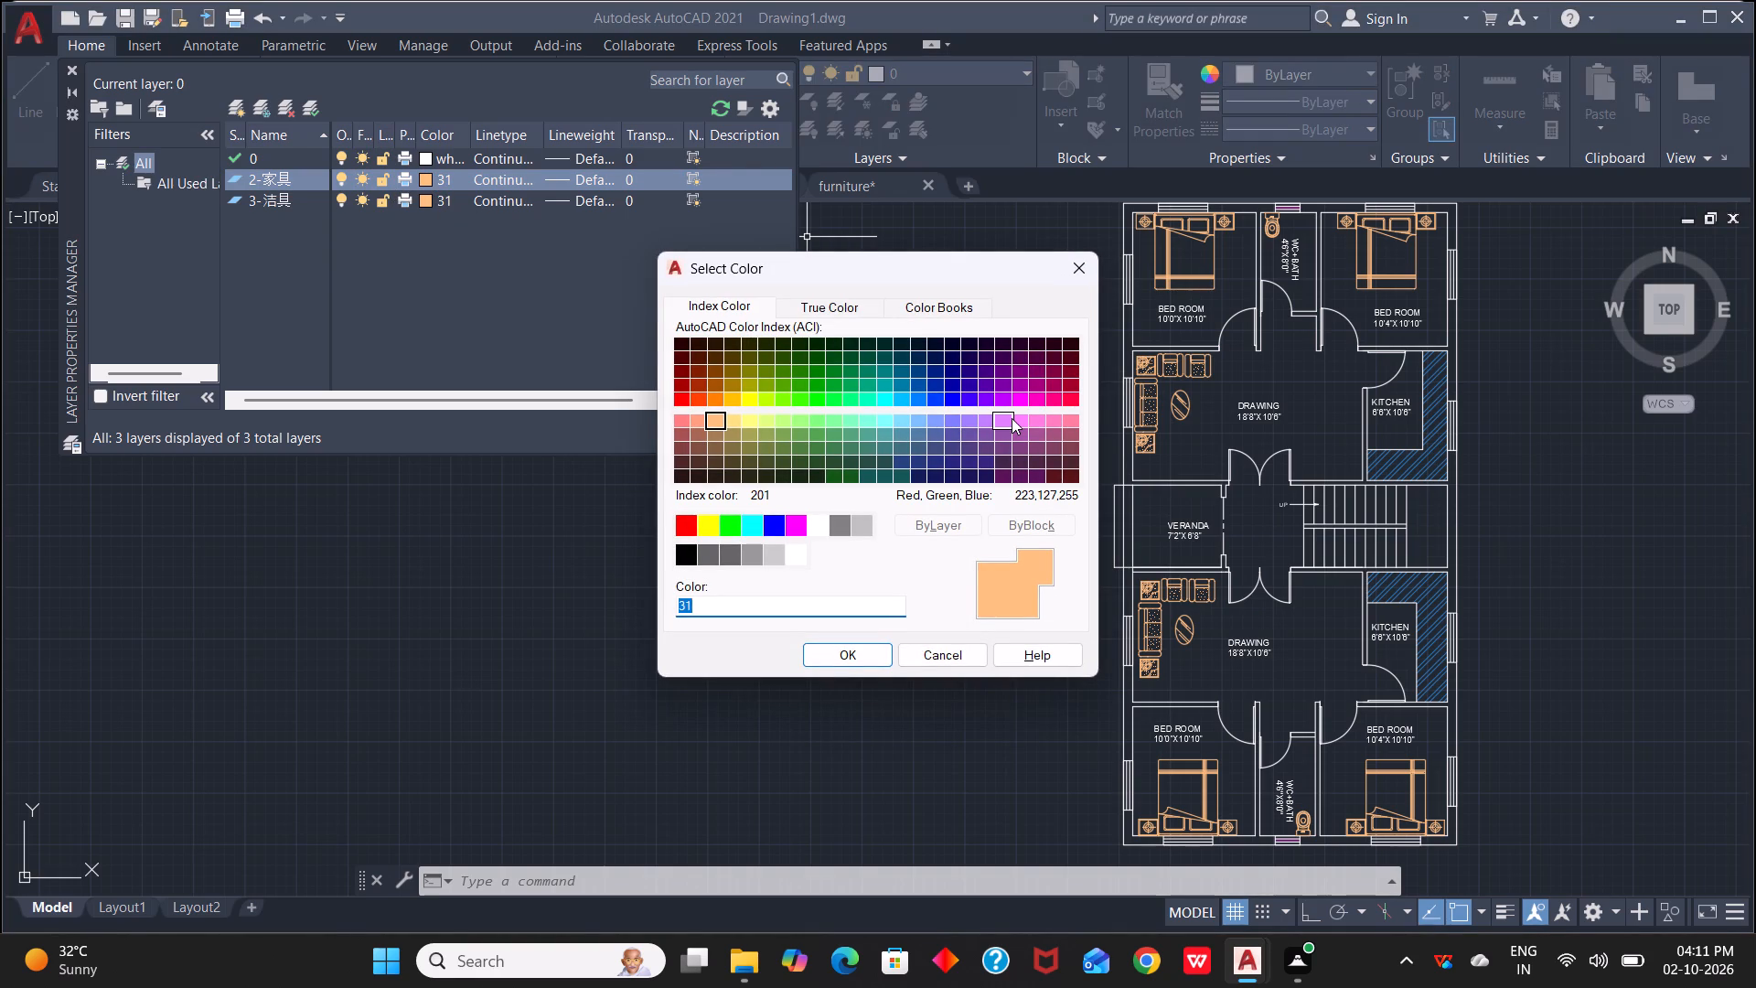
left_click(1068, 397)
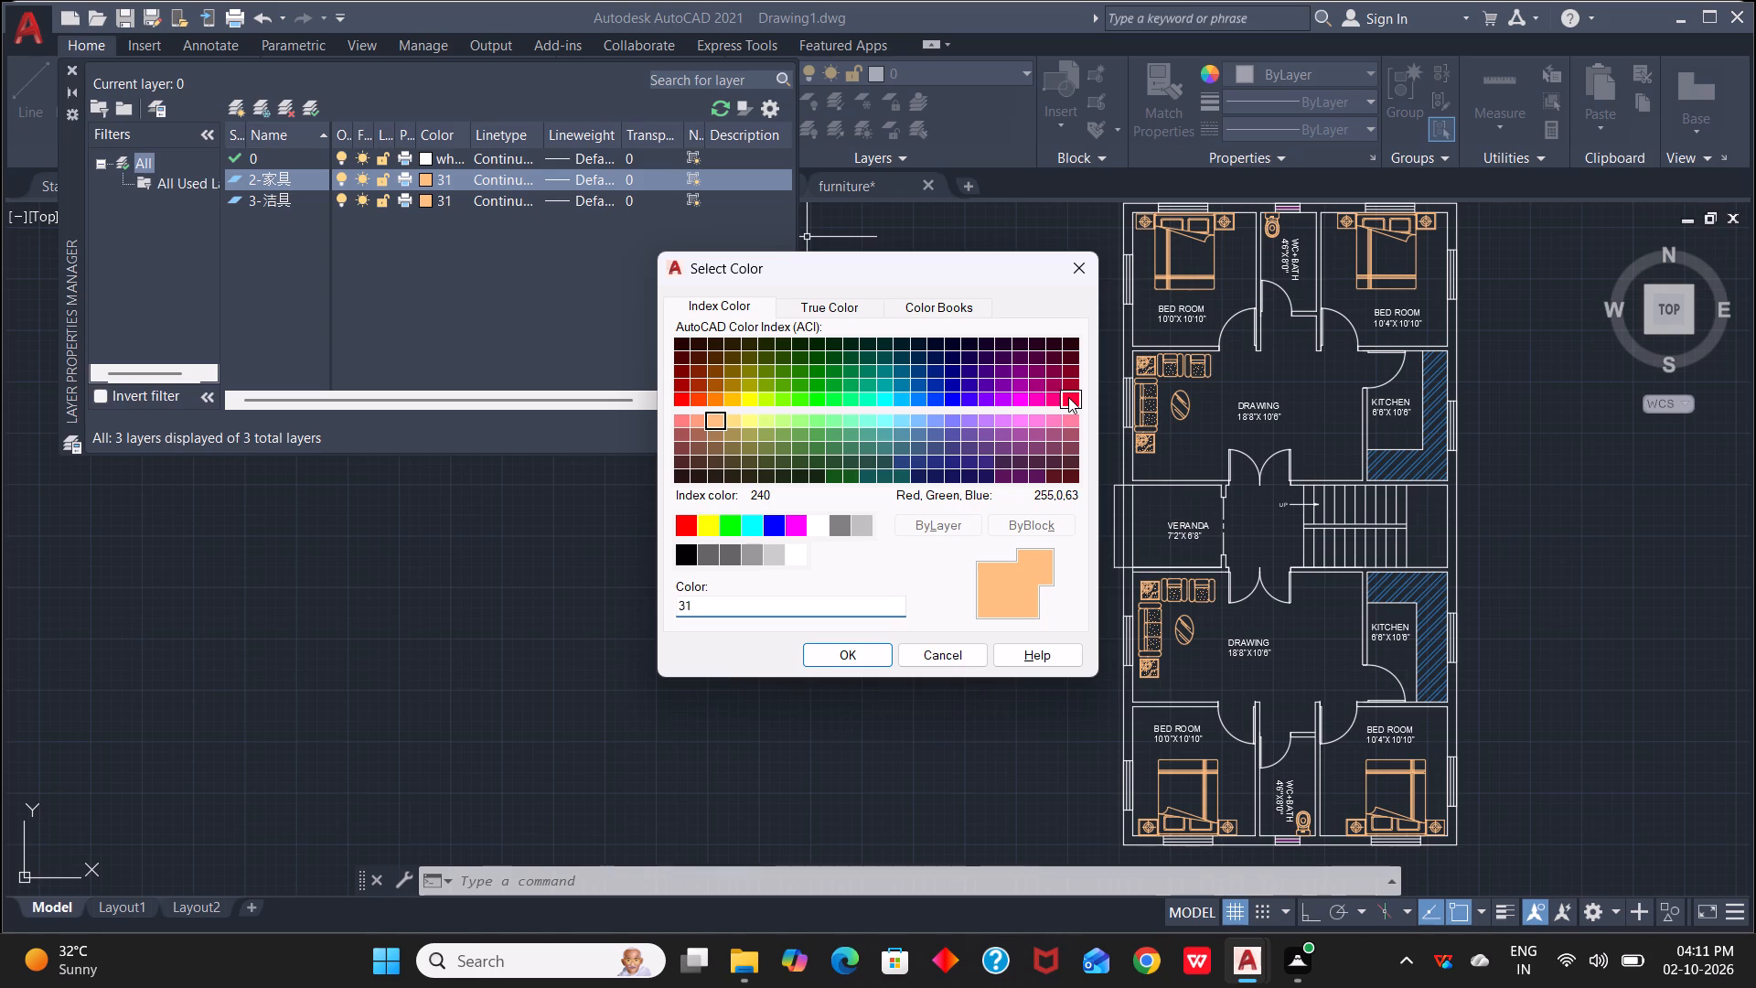
left_click(849, 650)
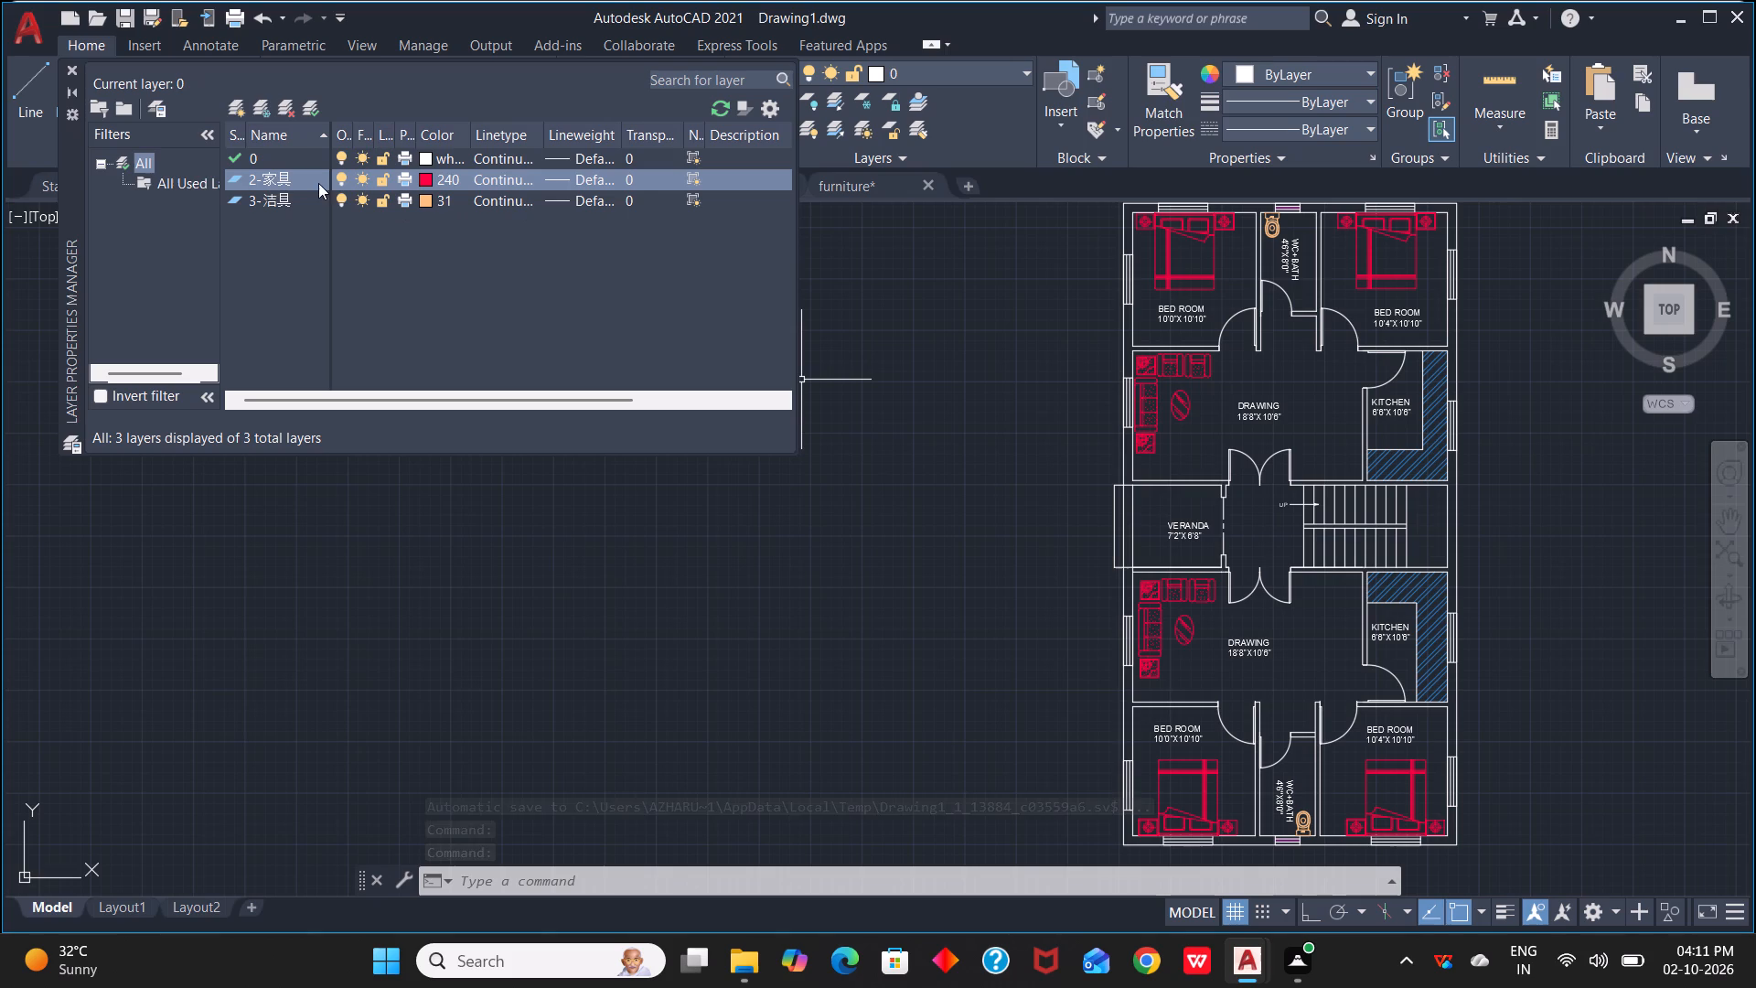
Make layer 2-家具 current and rename it FURNITURE.
double_click(271, 180)
right_click(271, 180)
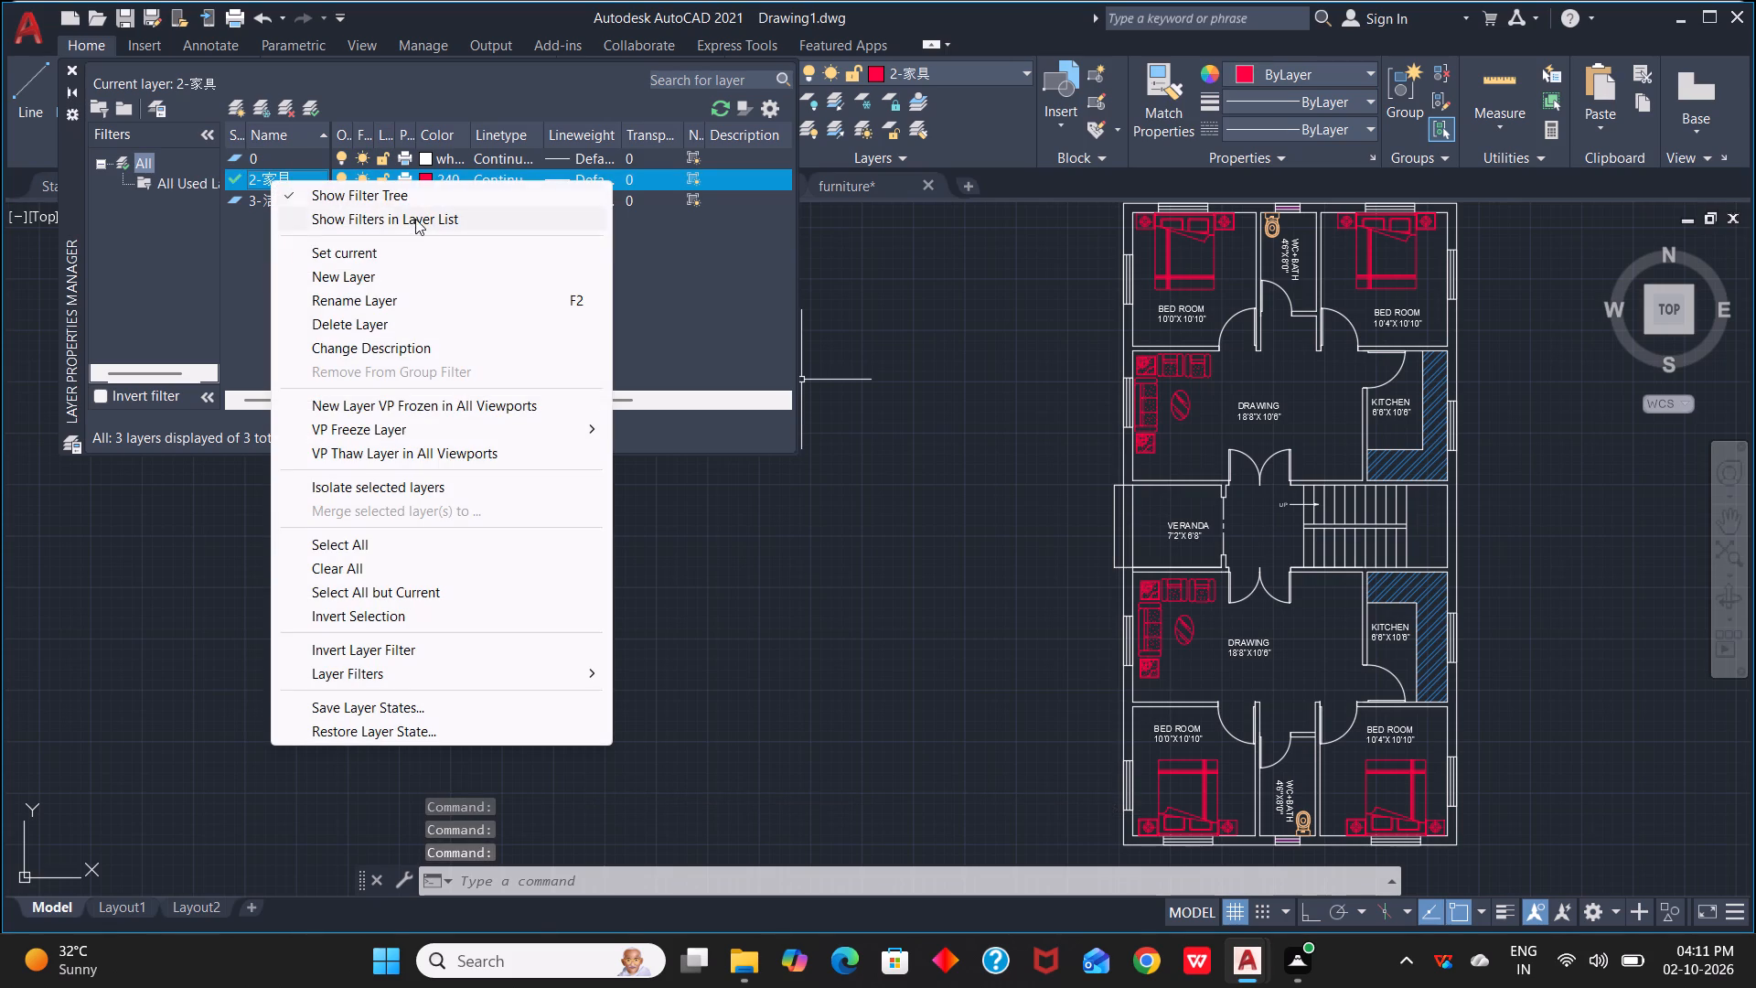
left_click(368, 306)
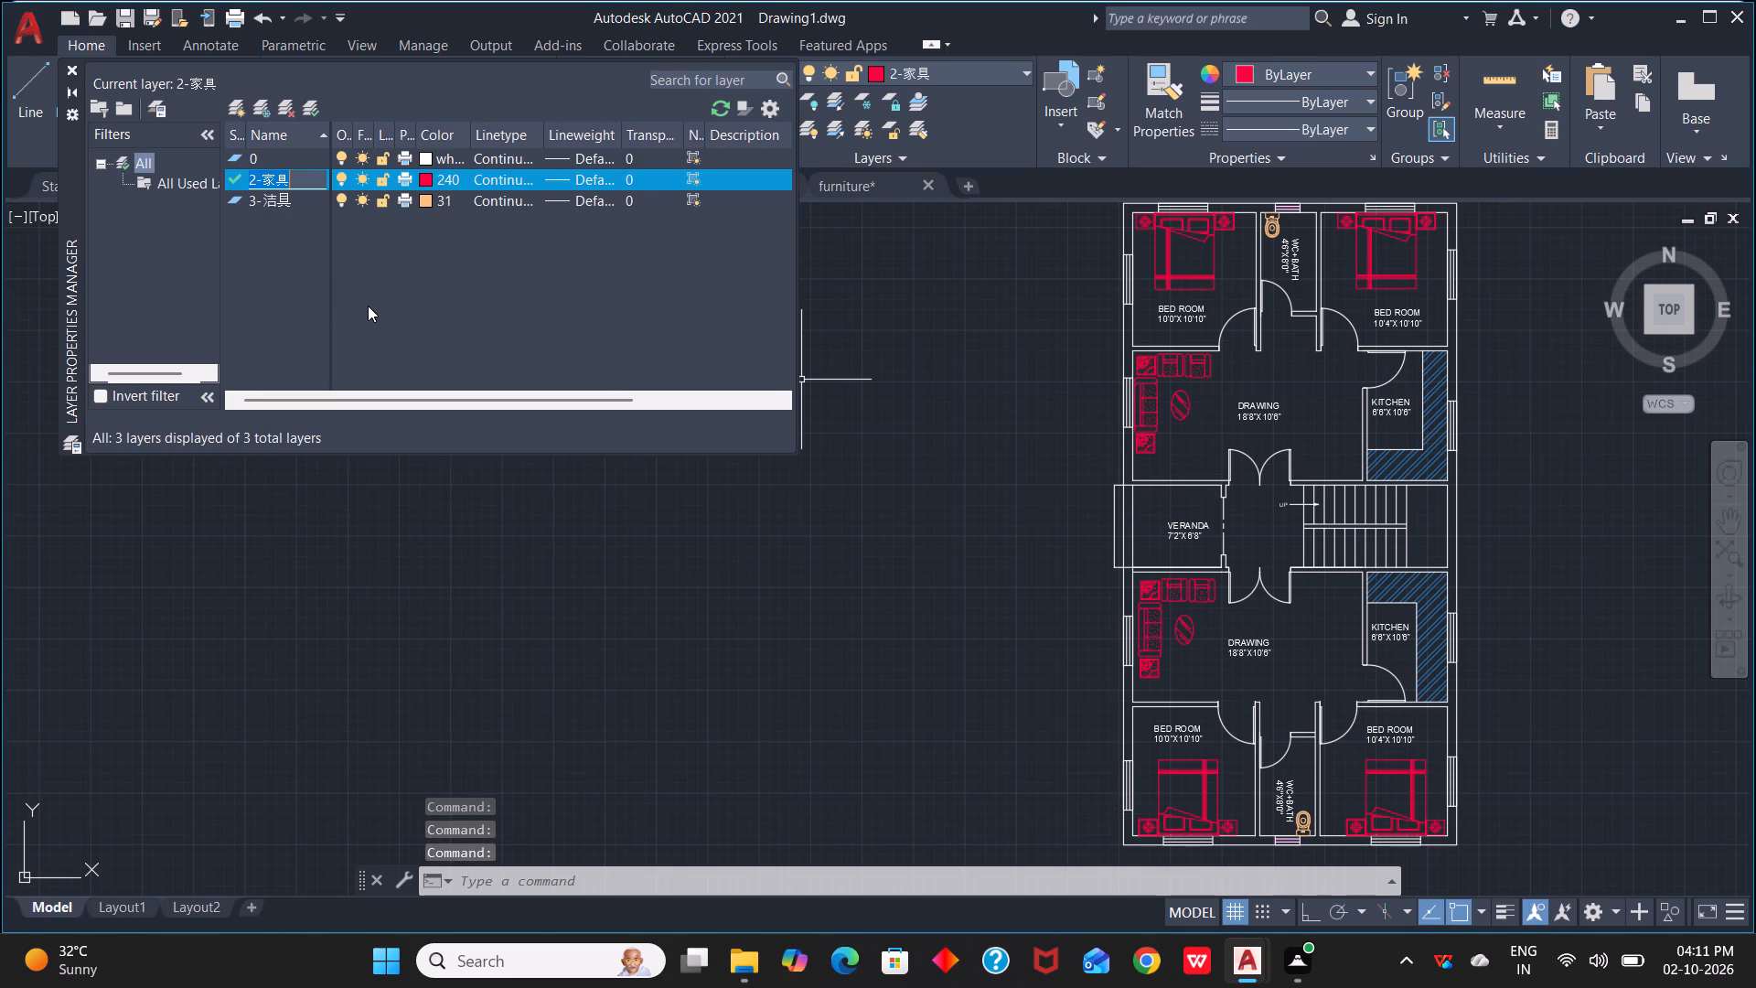
key("BackSpace")
key("BackSpace")
key("f")
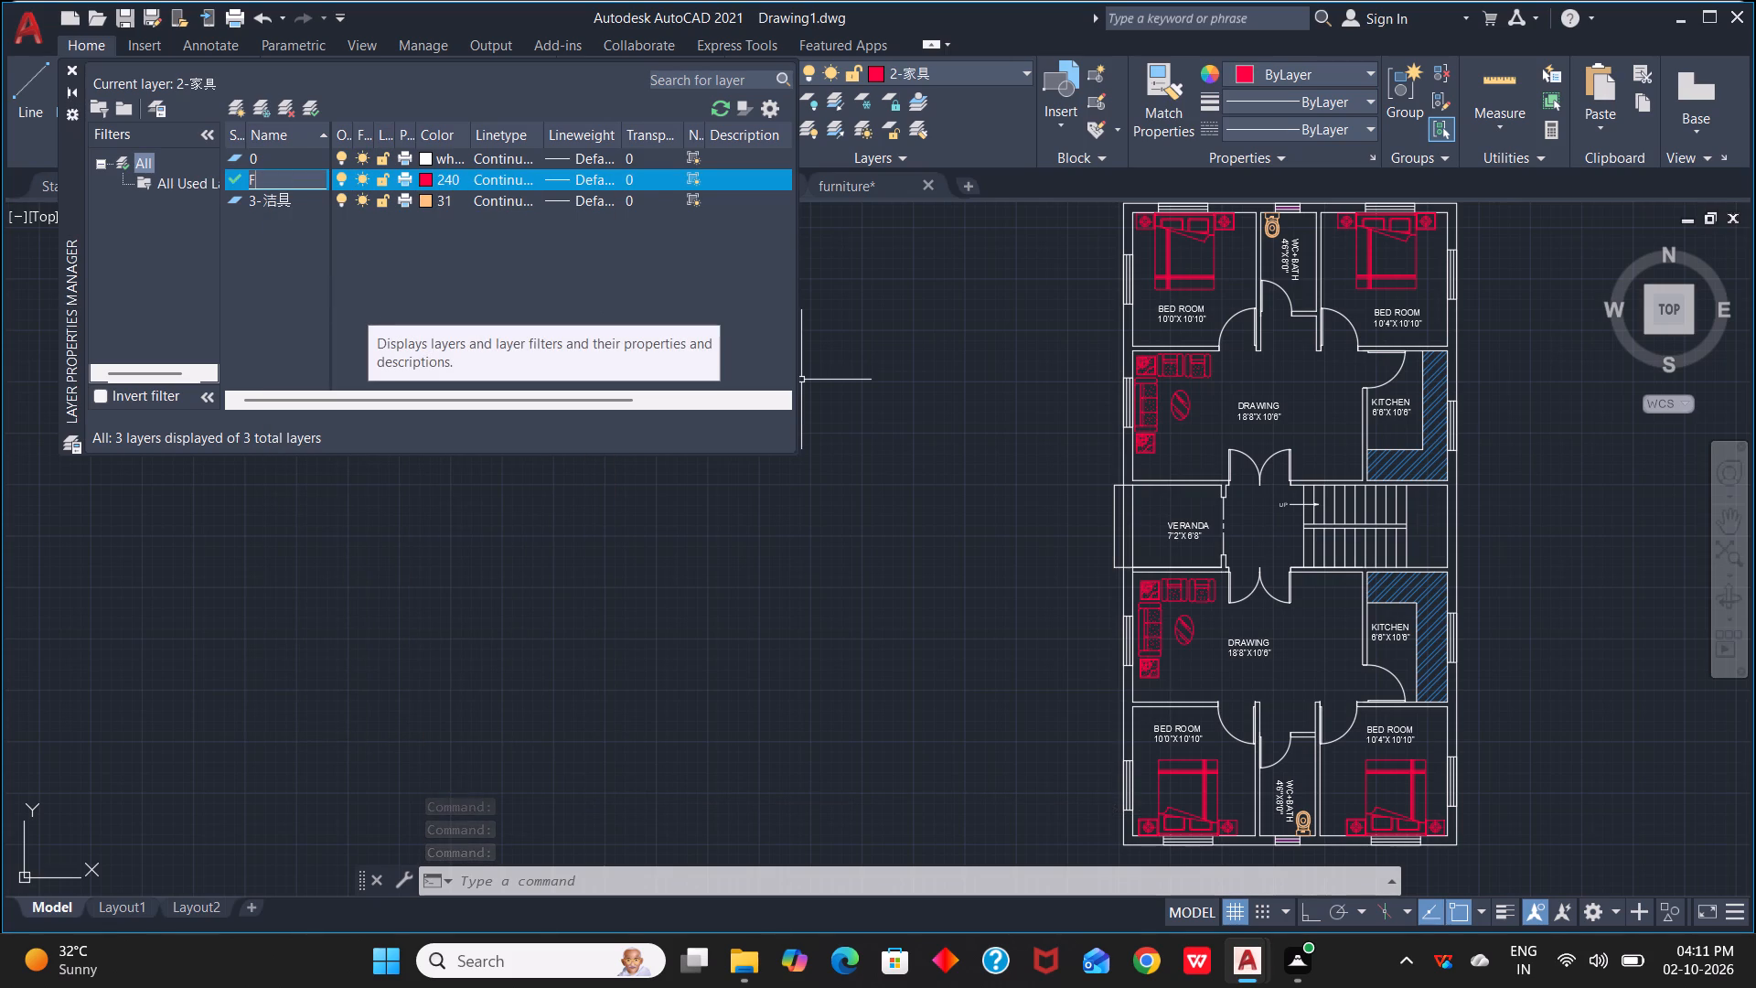
type("URNITURE")
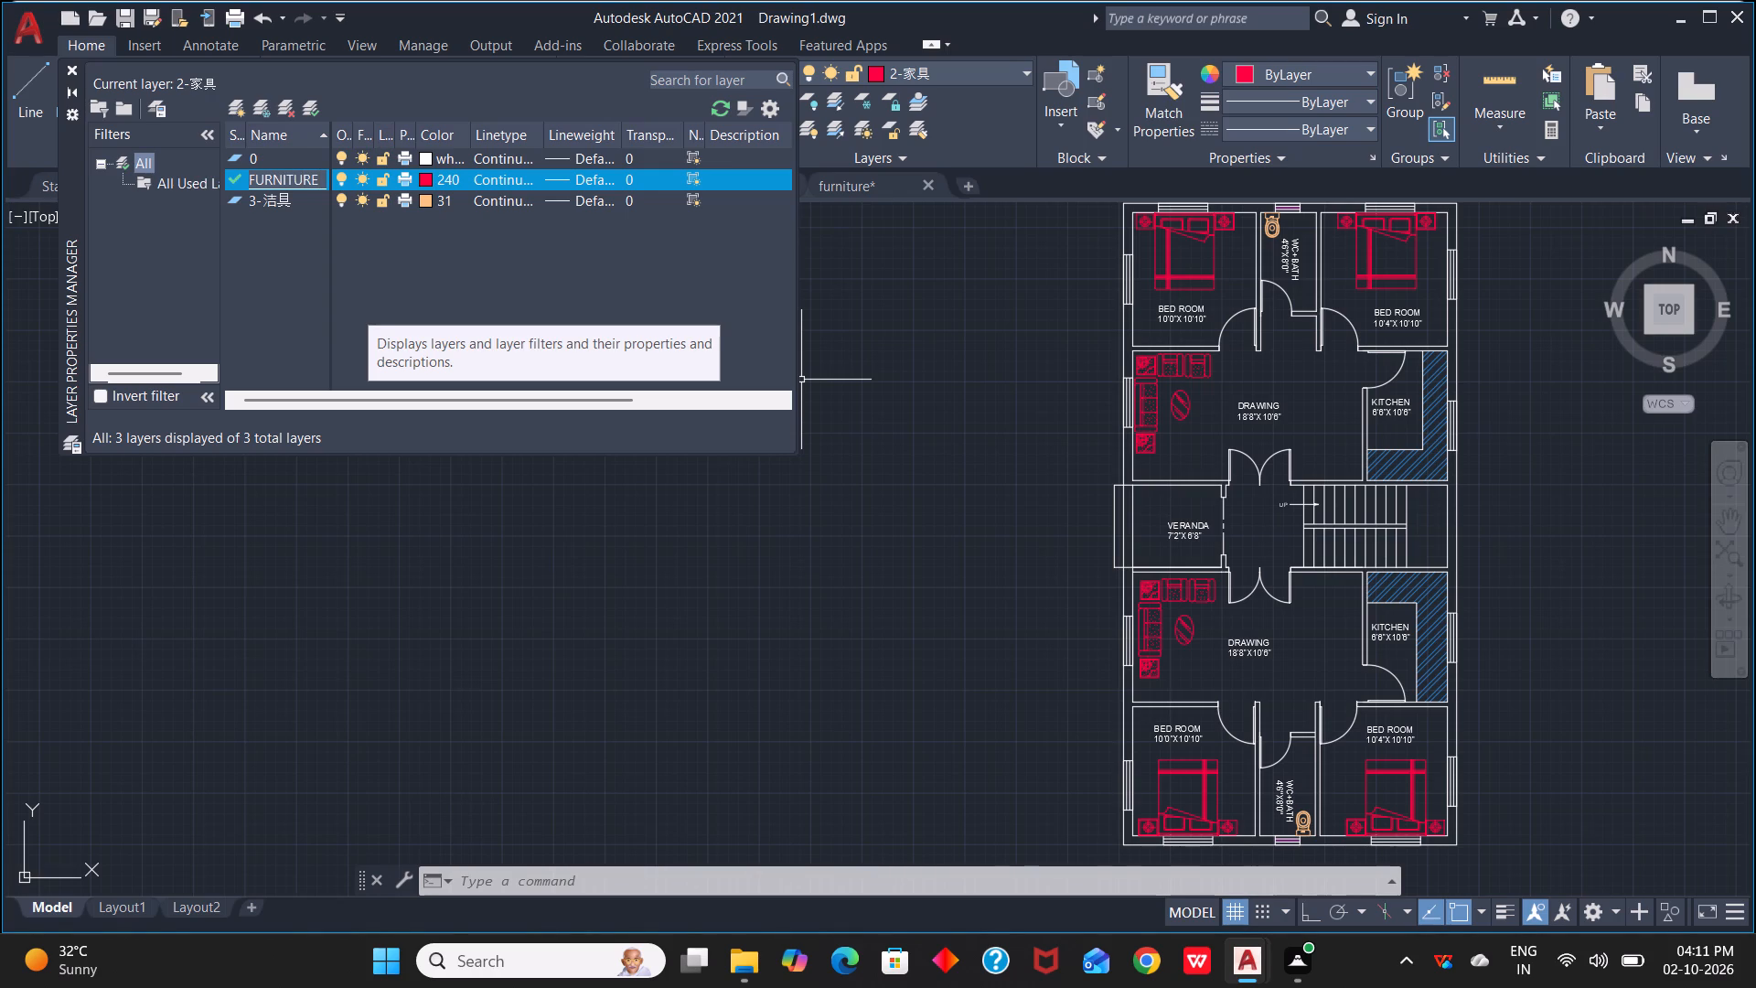
key("Return")
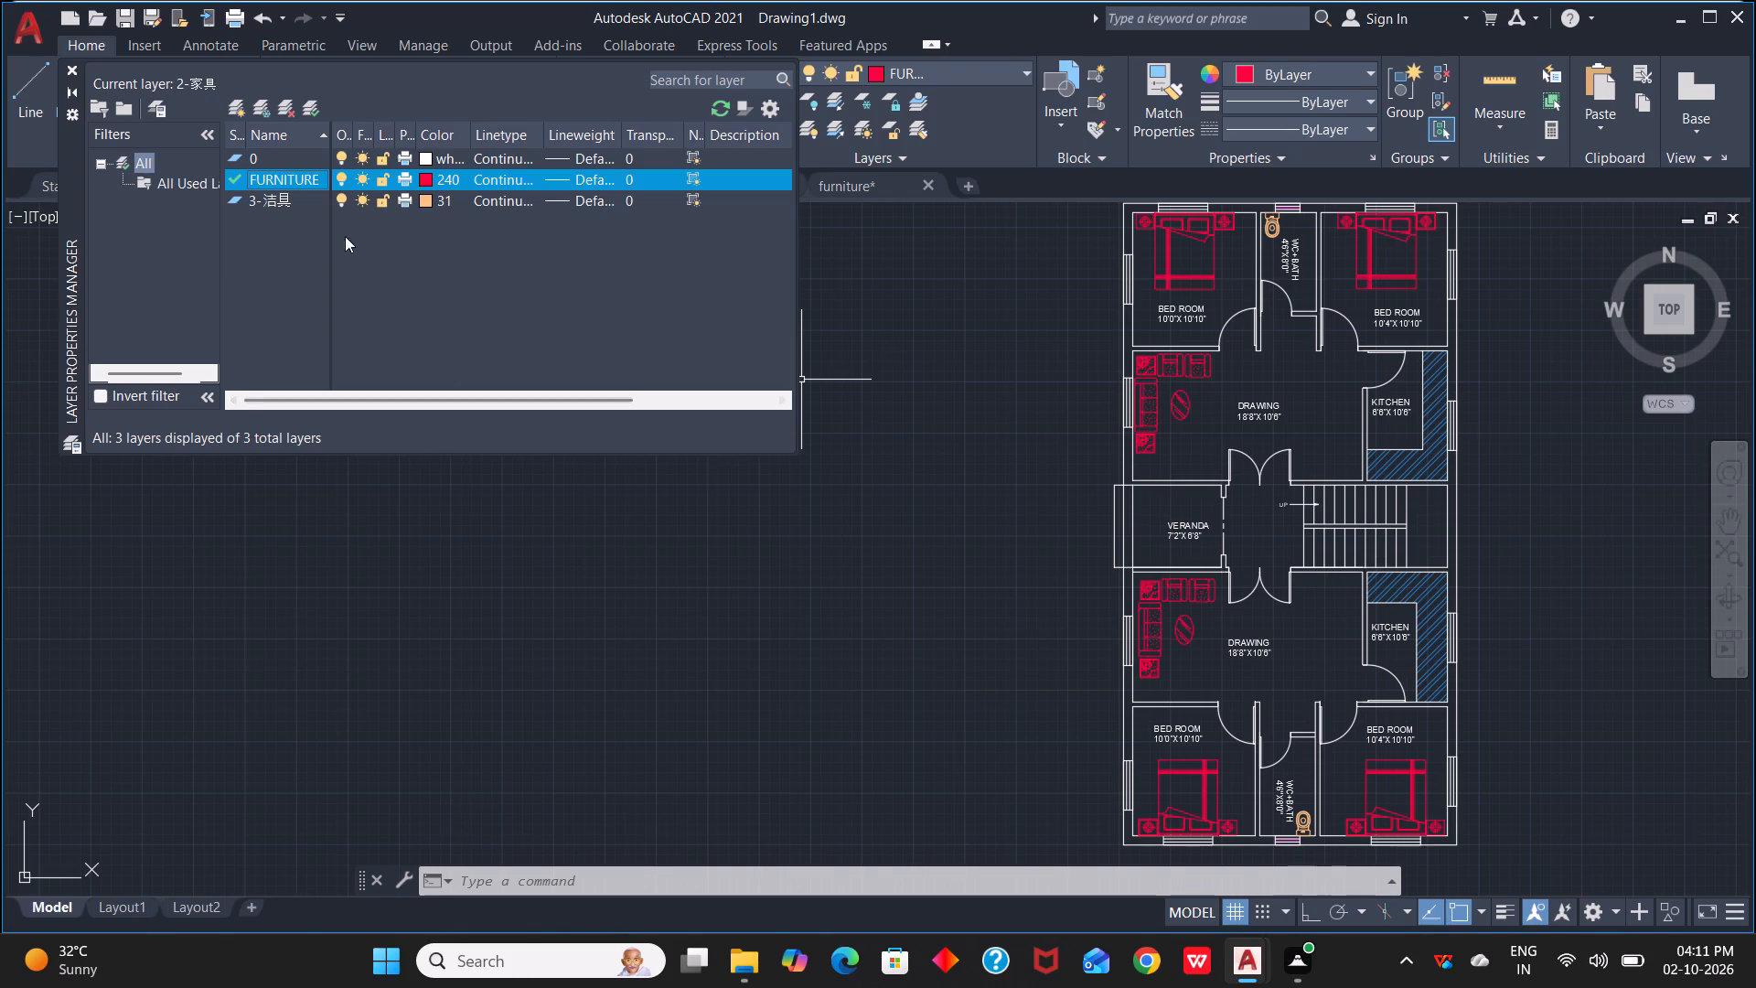
Rename layer 3-洁具 as SANITARY.
left_click(294, 203)
right_click(294, 202)
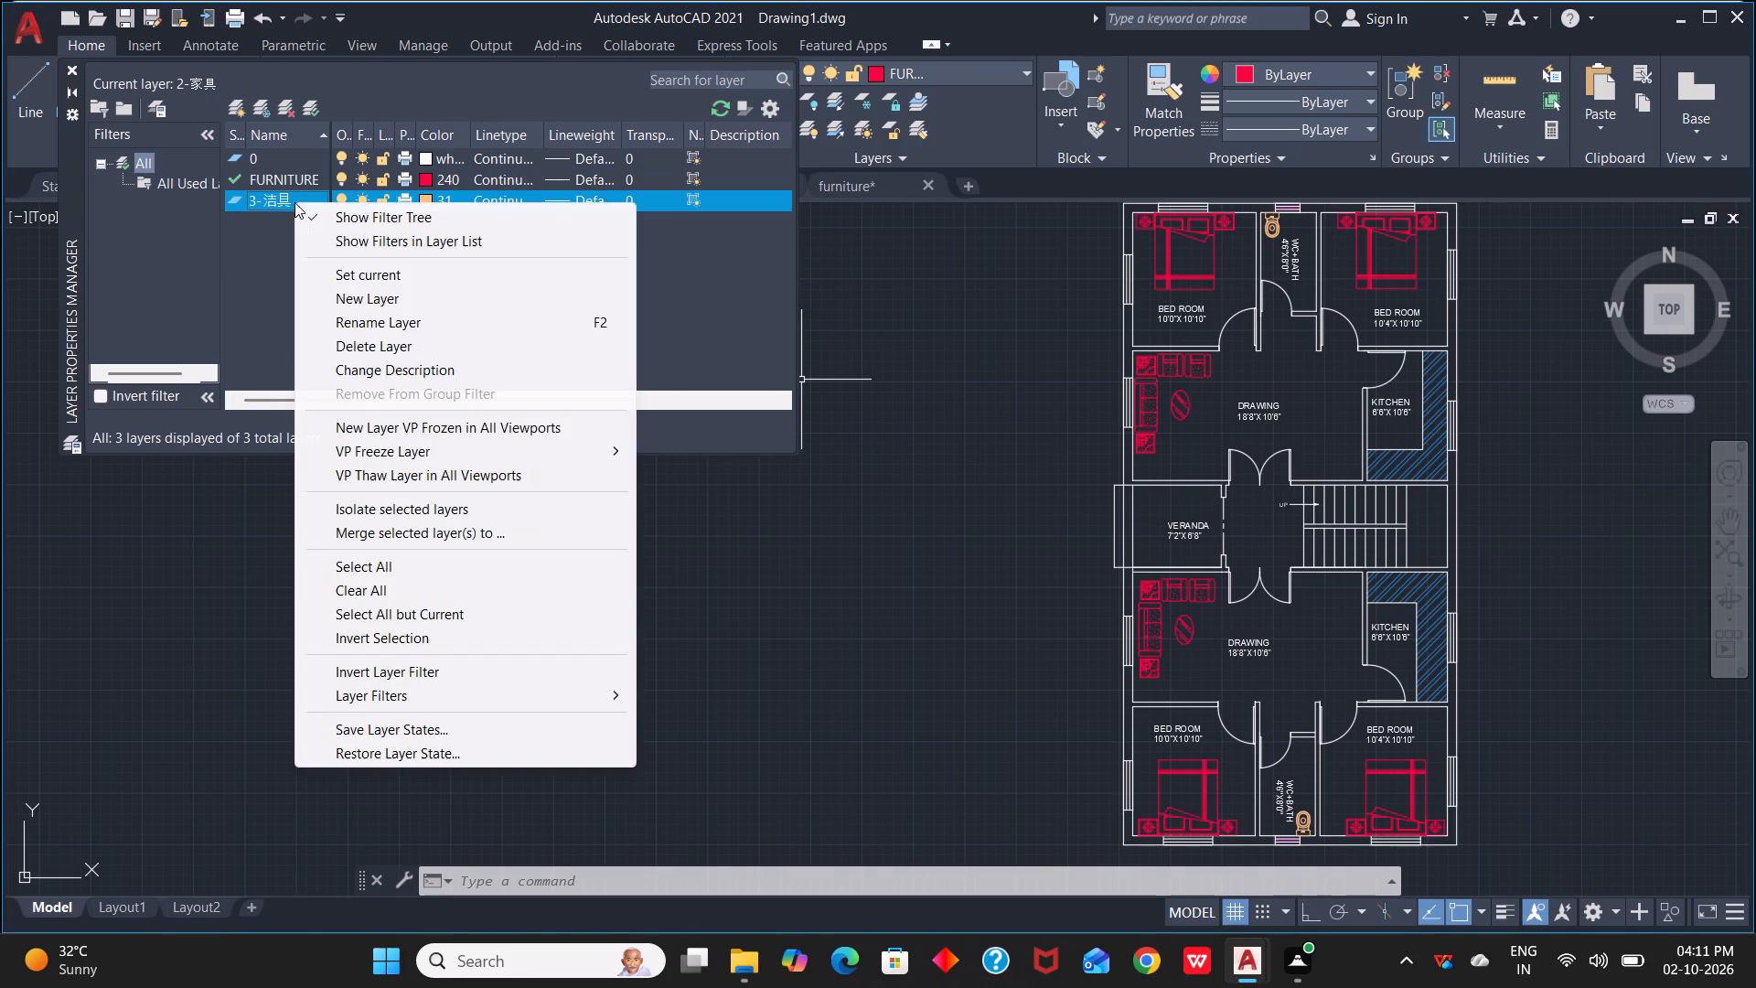
left_click(416, 320)
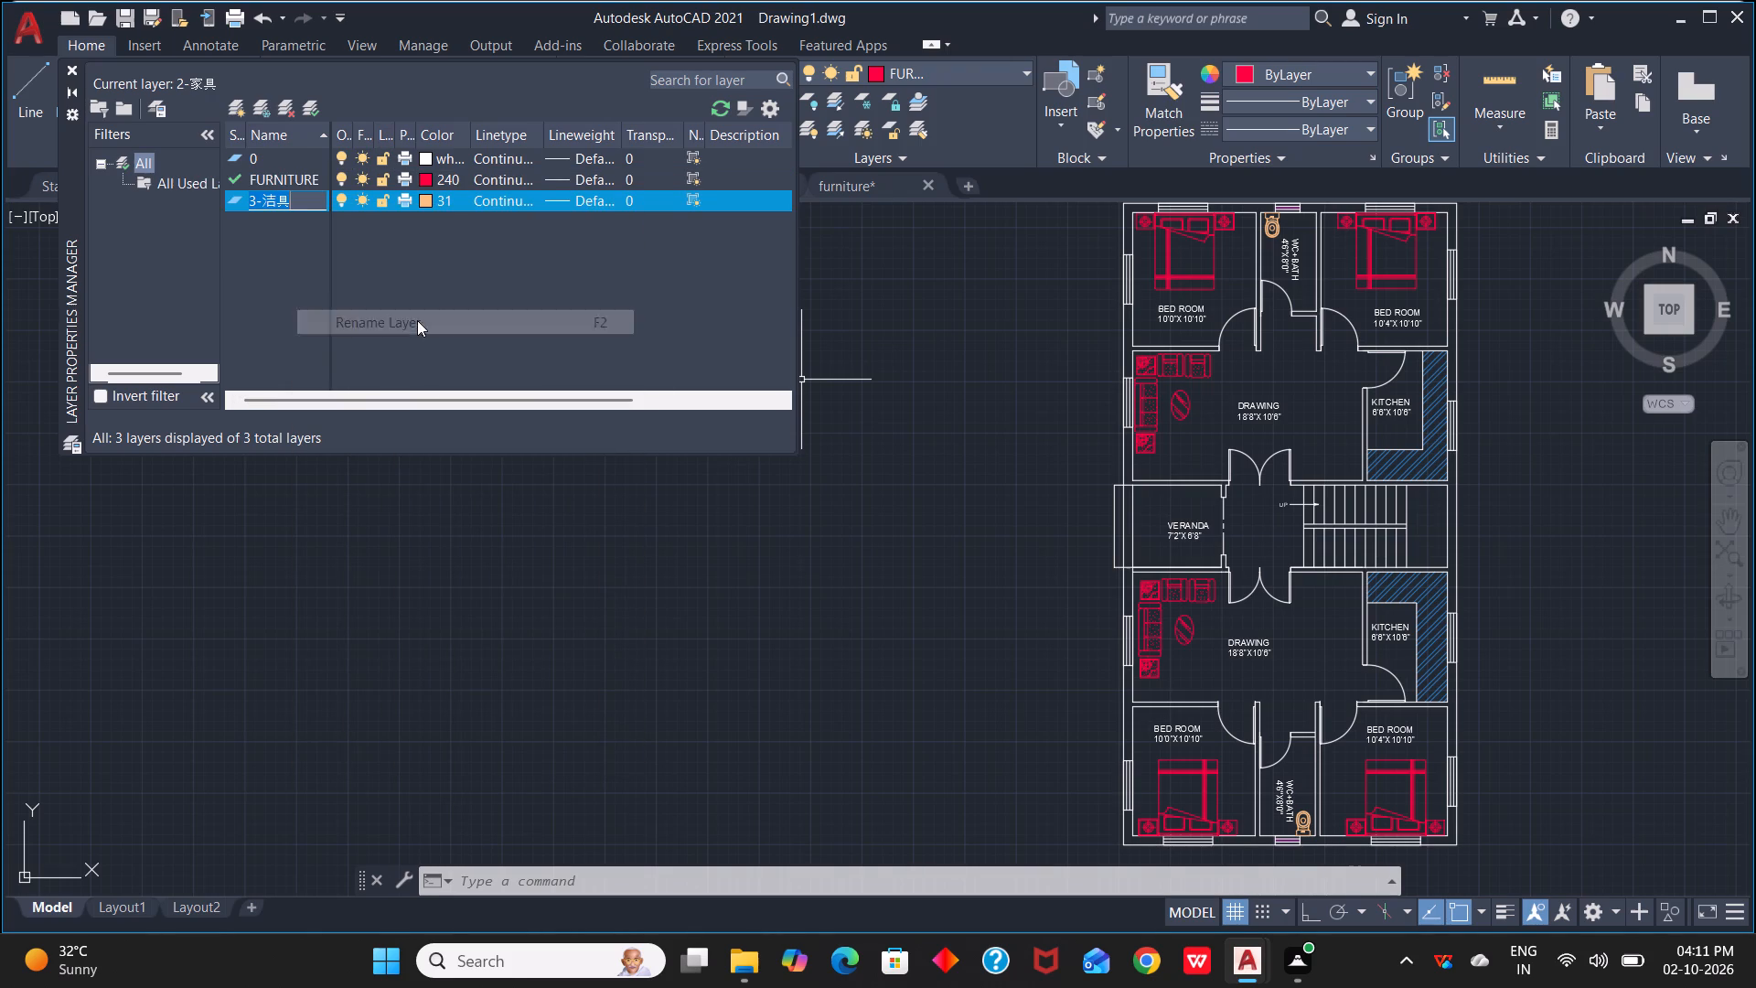
key("BackSpace")
key("BackSpace")
key("BackSpace")
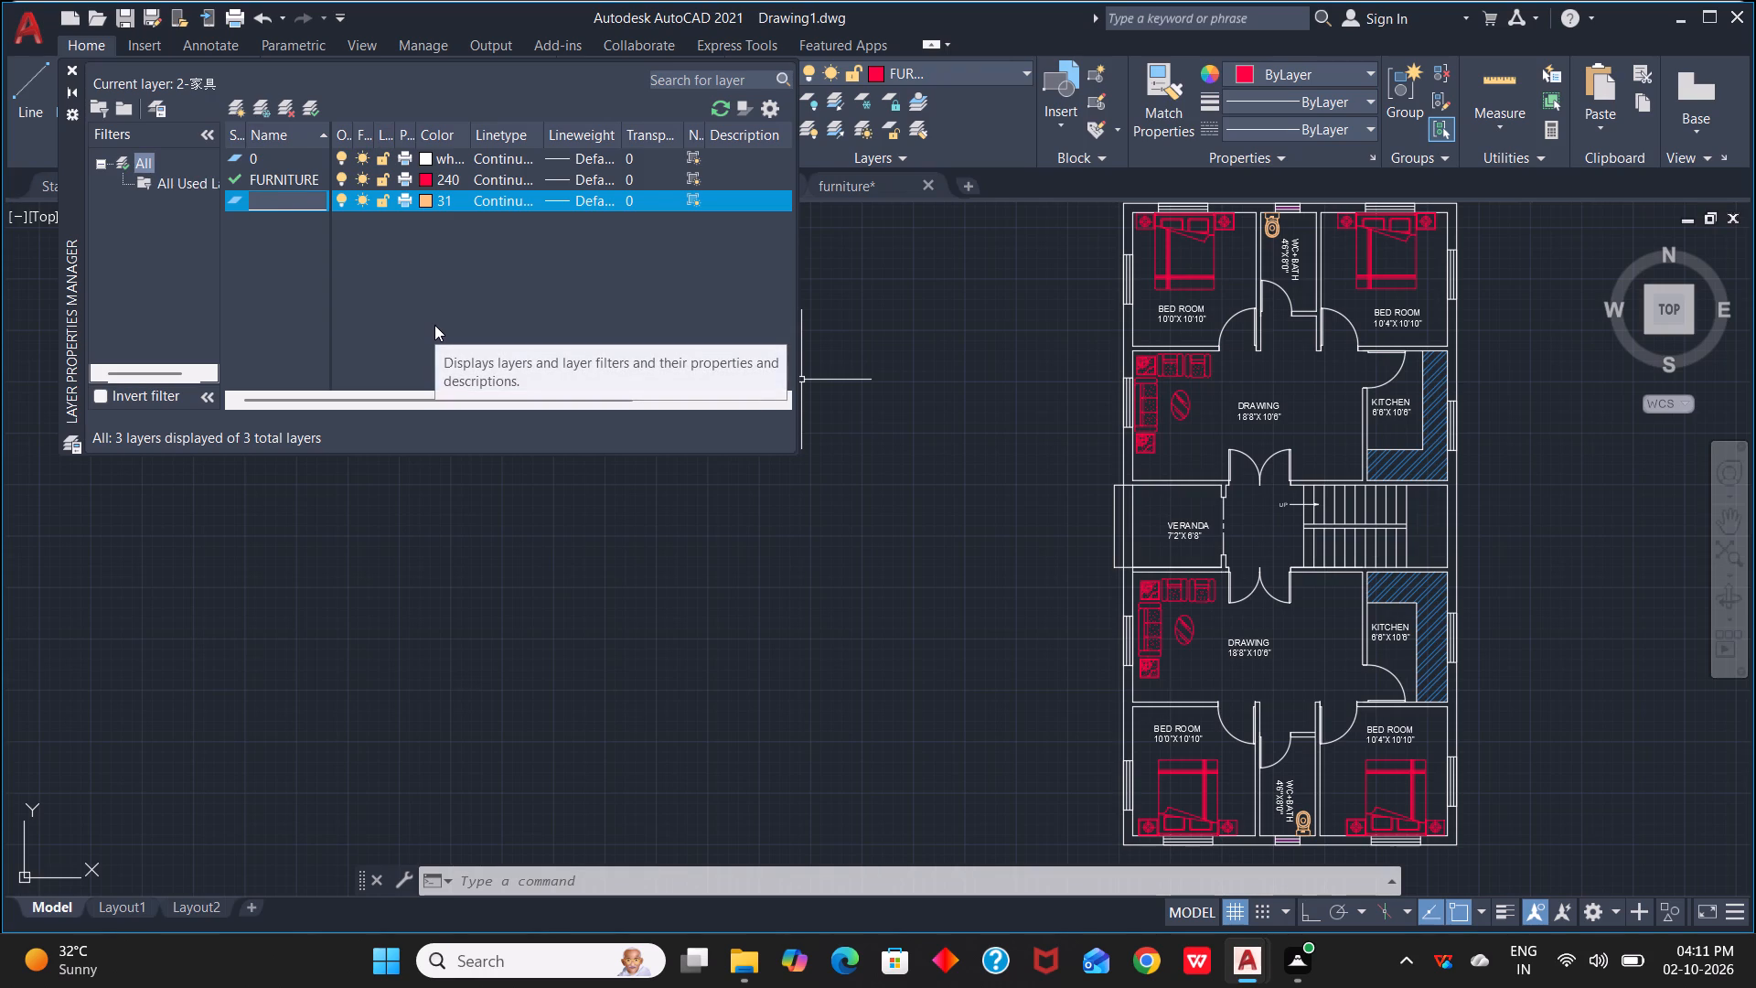
type("SANITARY")
key("Return")
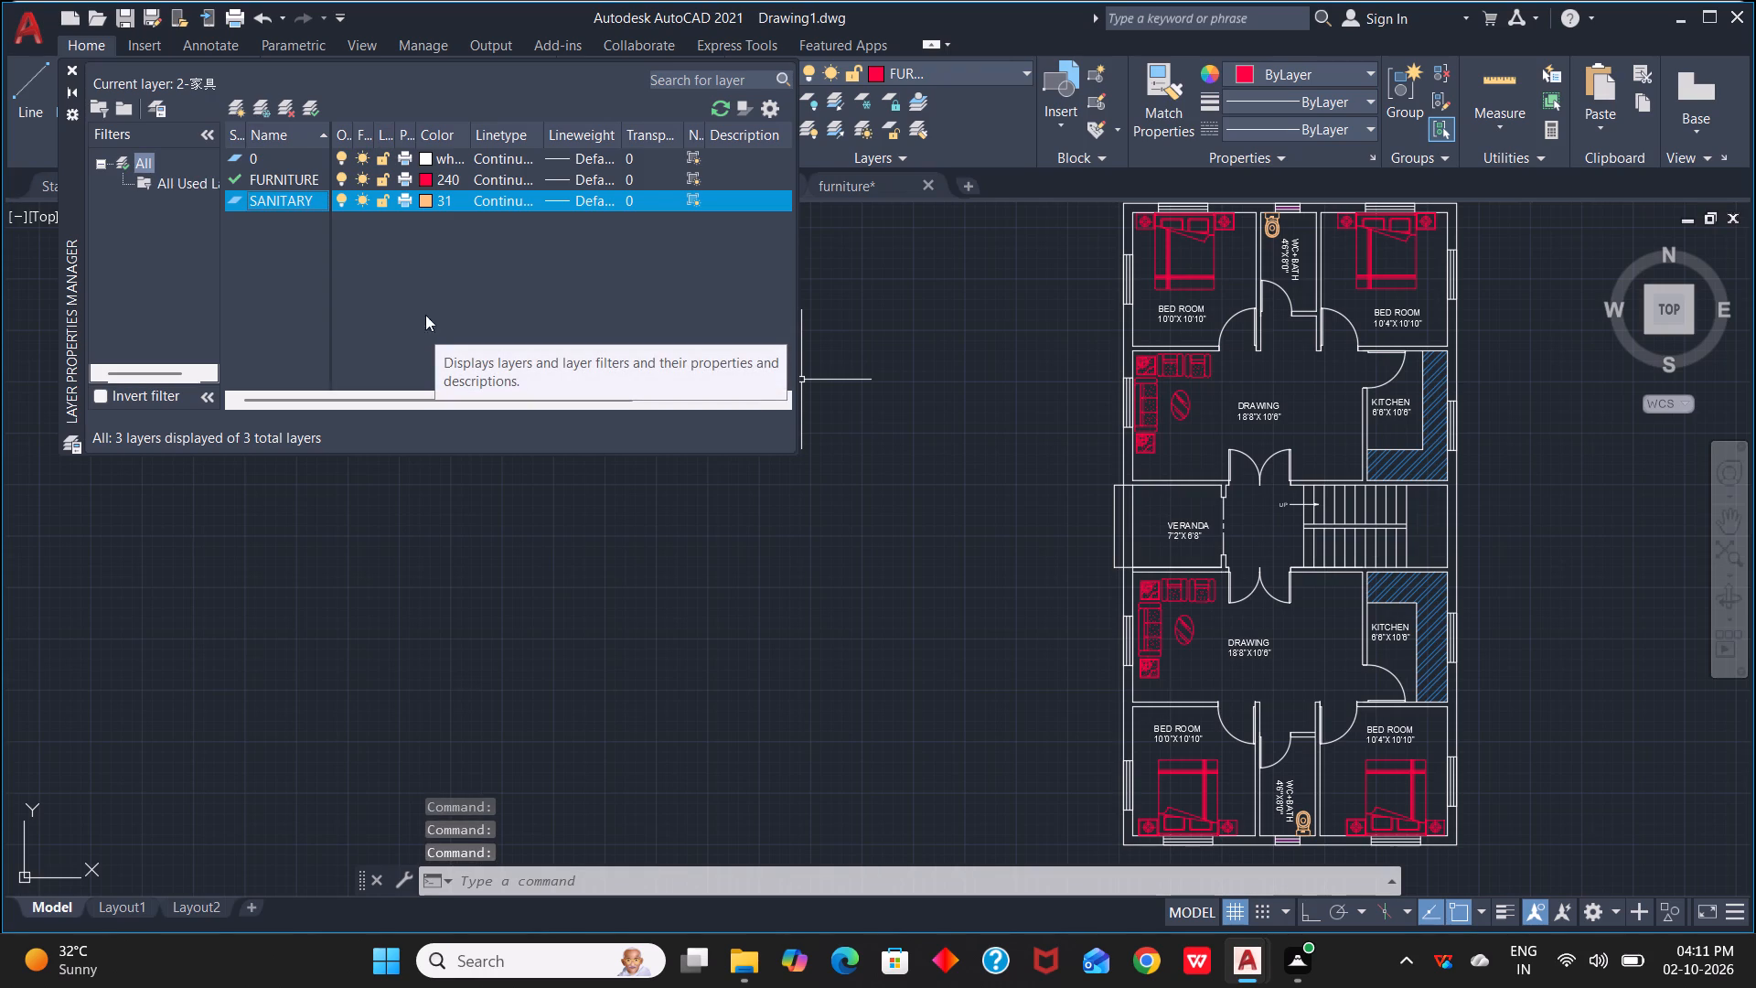
Set the SANITARY layer's colour to yellow, index colour 50.
left_click(426, 202)
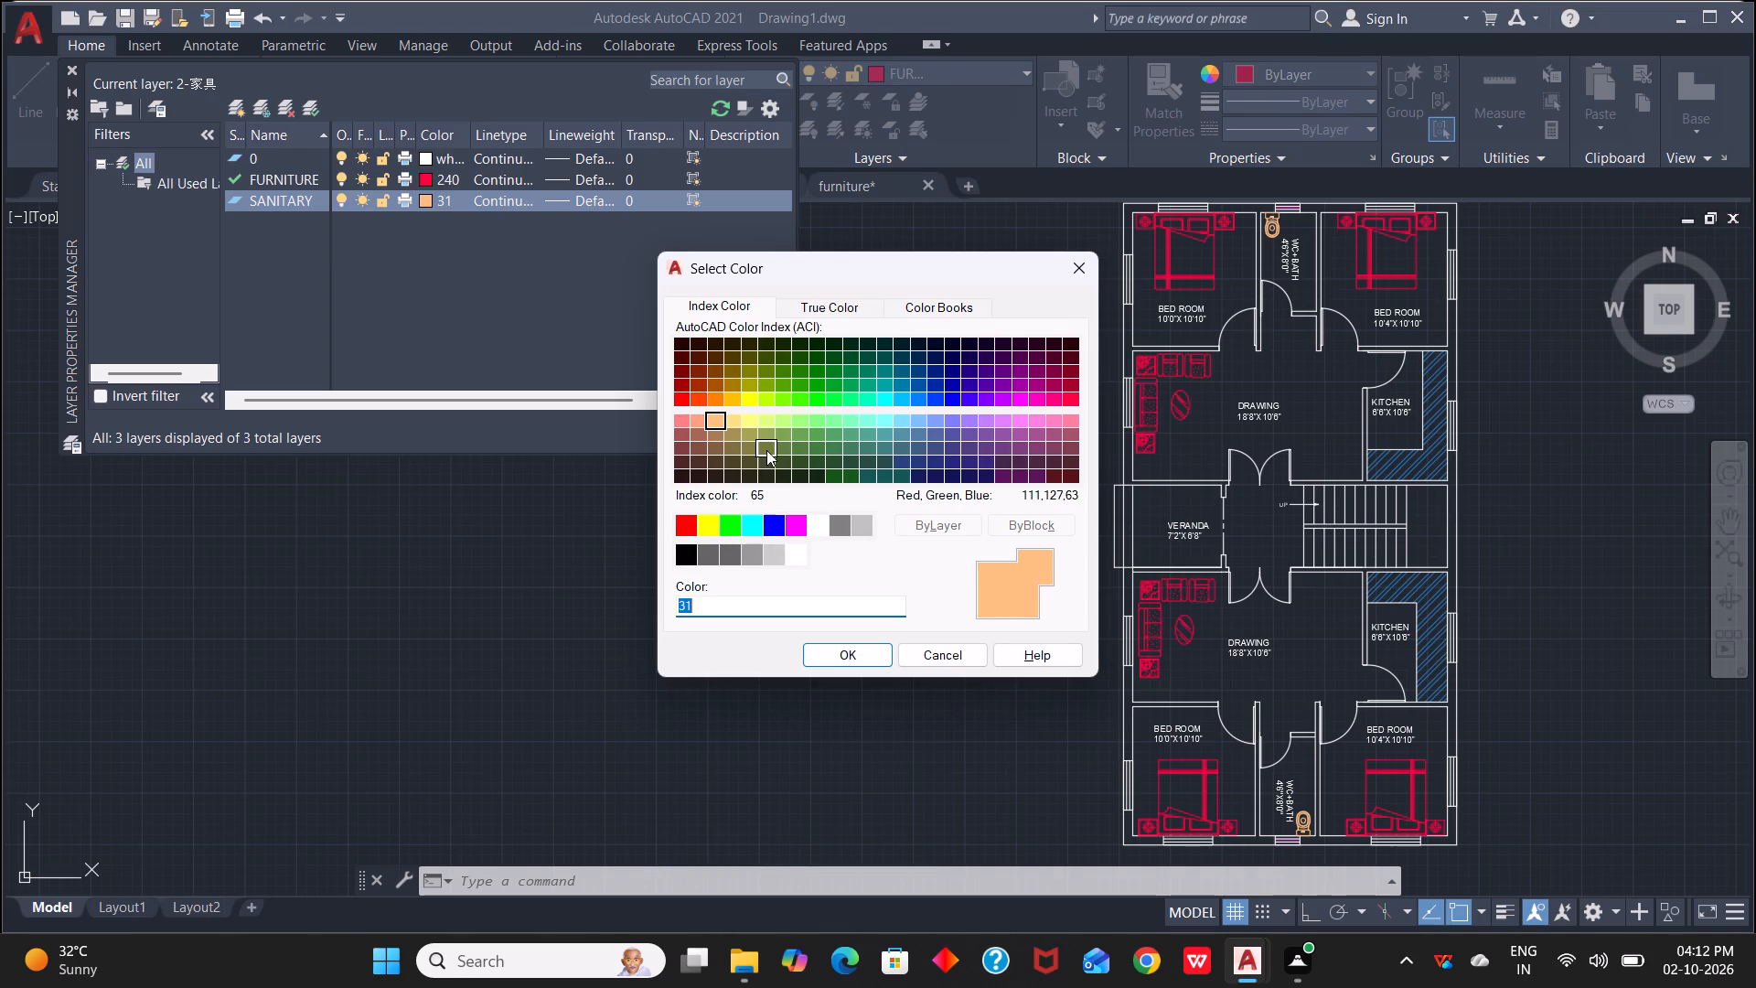
left_click(755, 397)
left_click(846, 660)
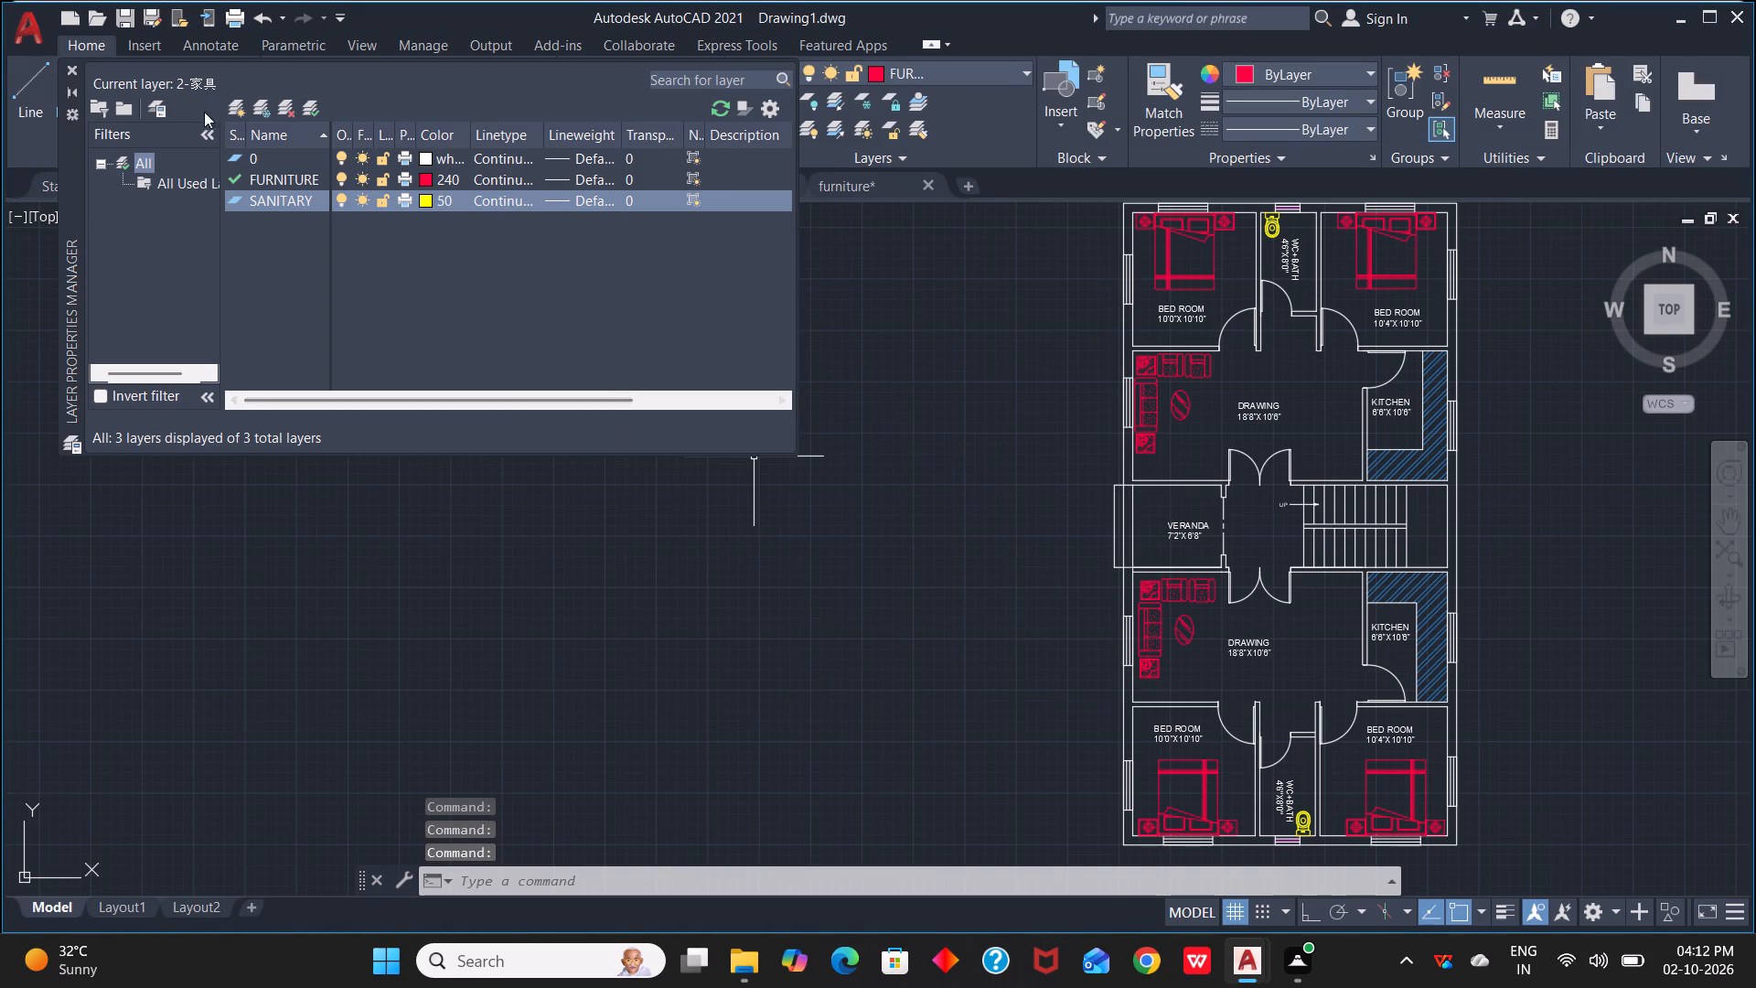
Create a new layer named DOOR.
left_click(236, 113)
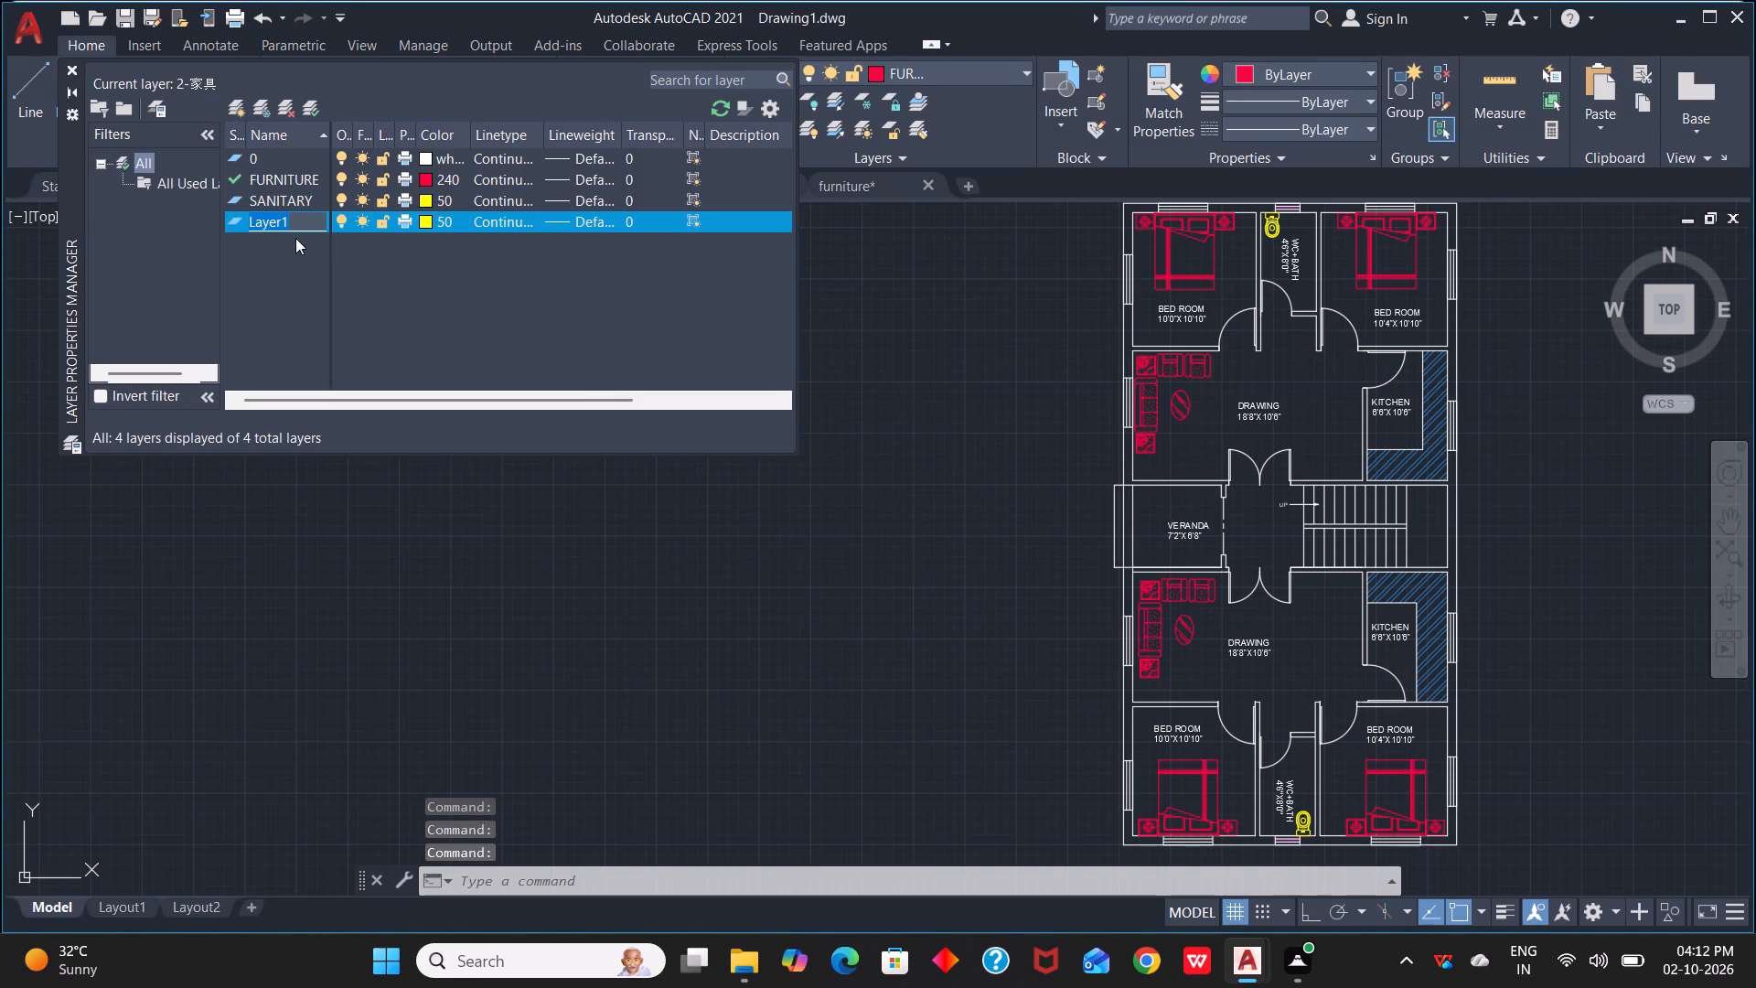
key("BackSpace")
type("DOOR")
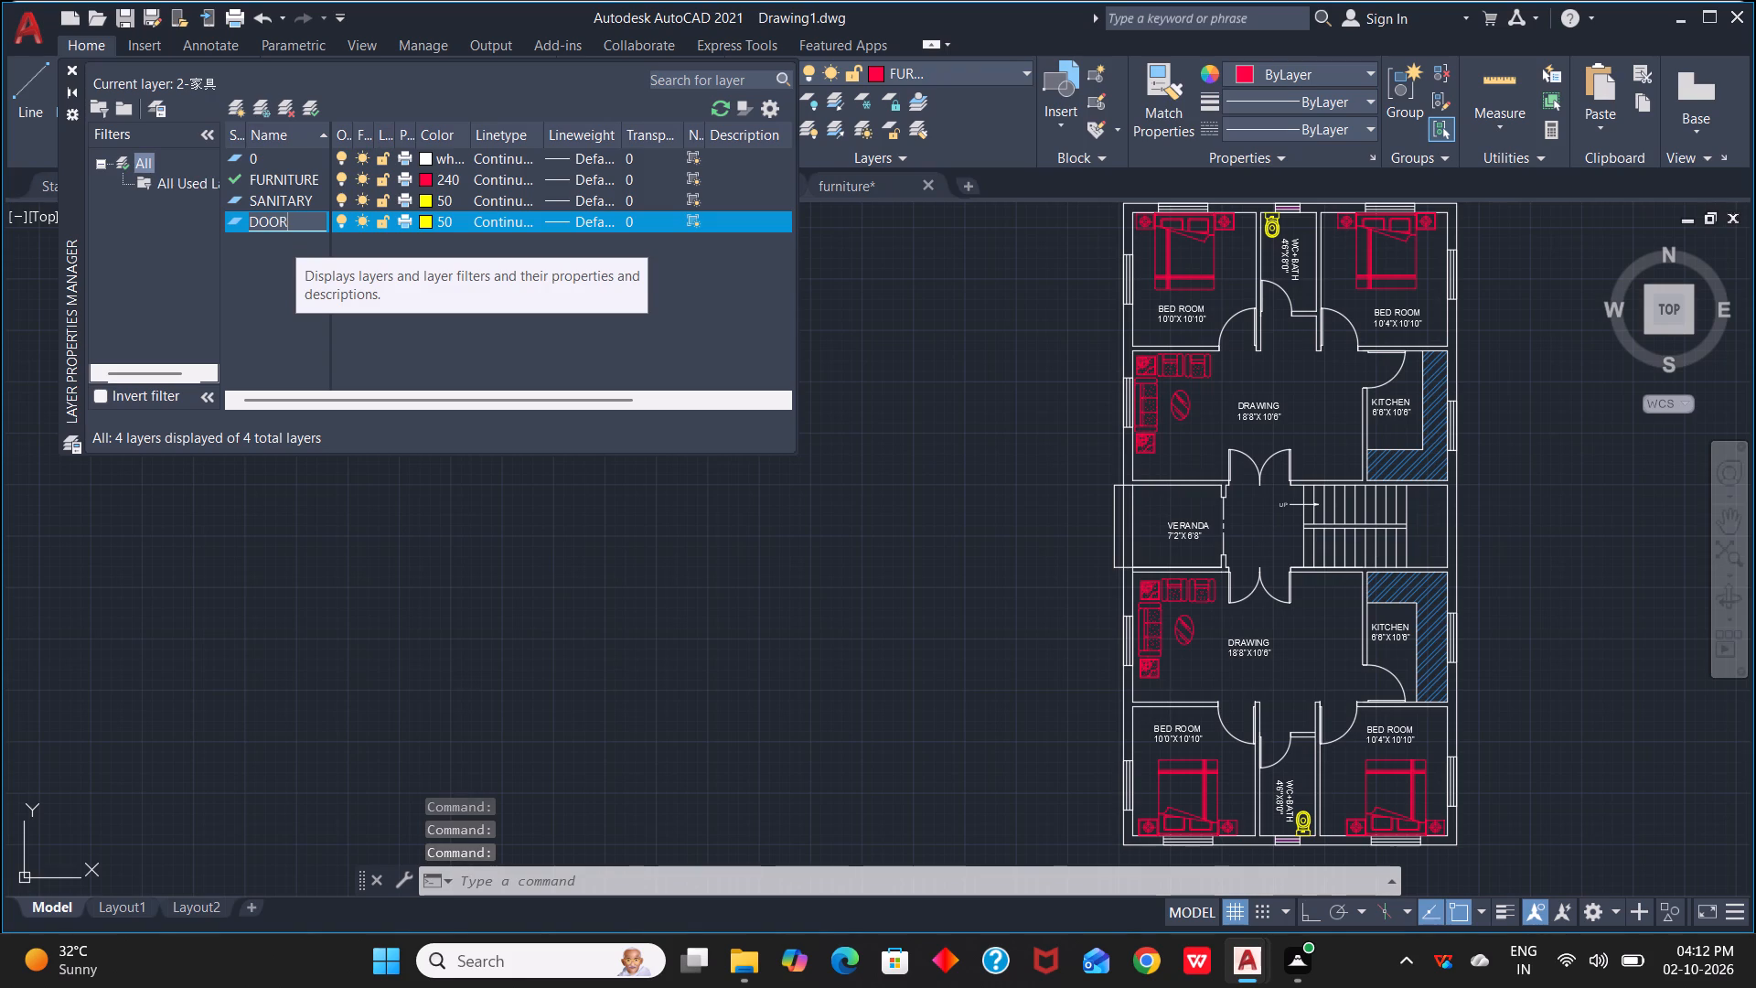
key("space")
key("Return")
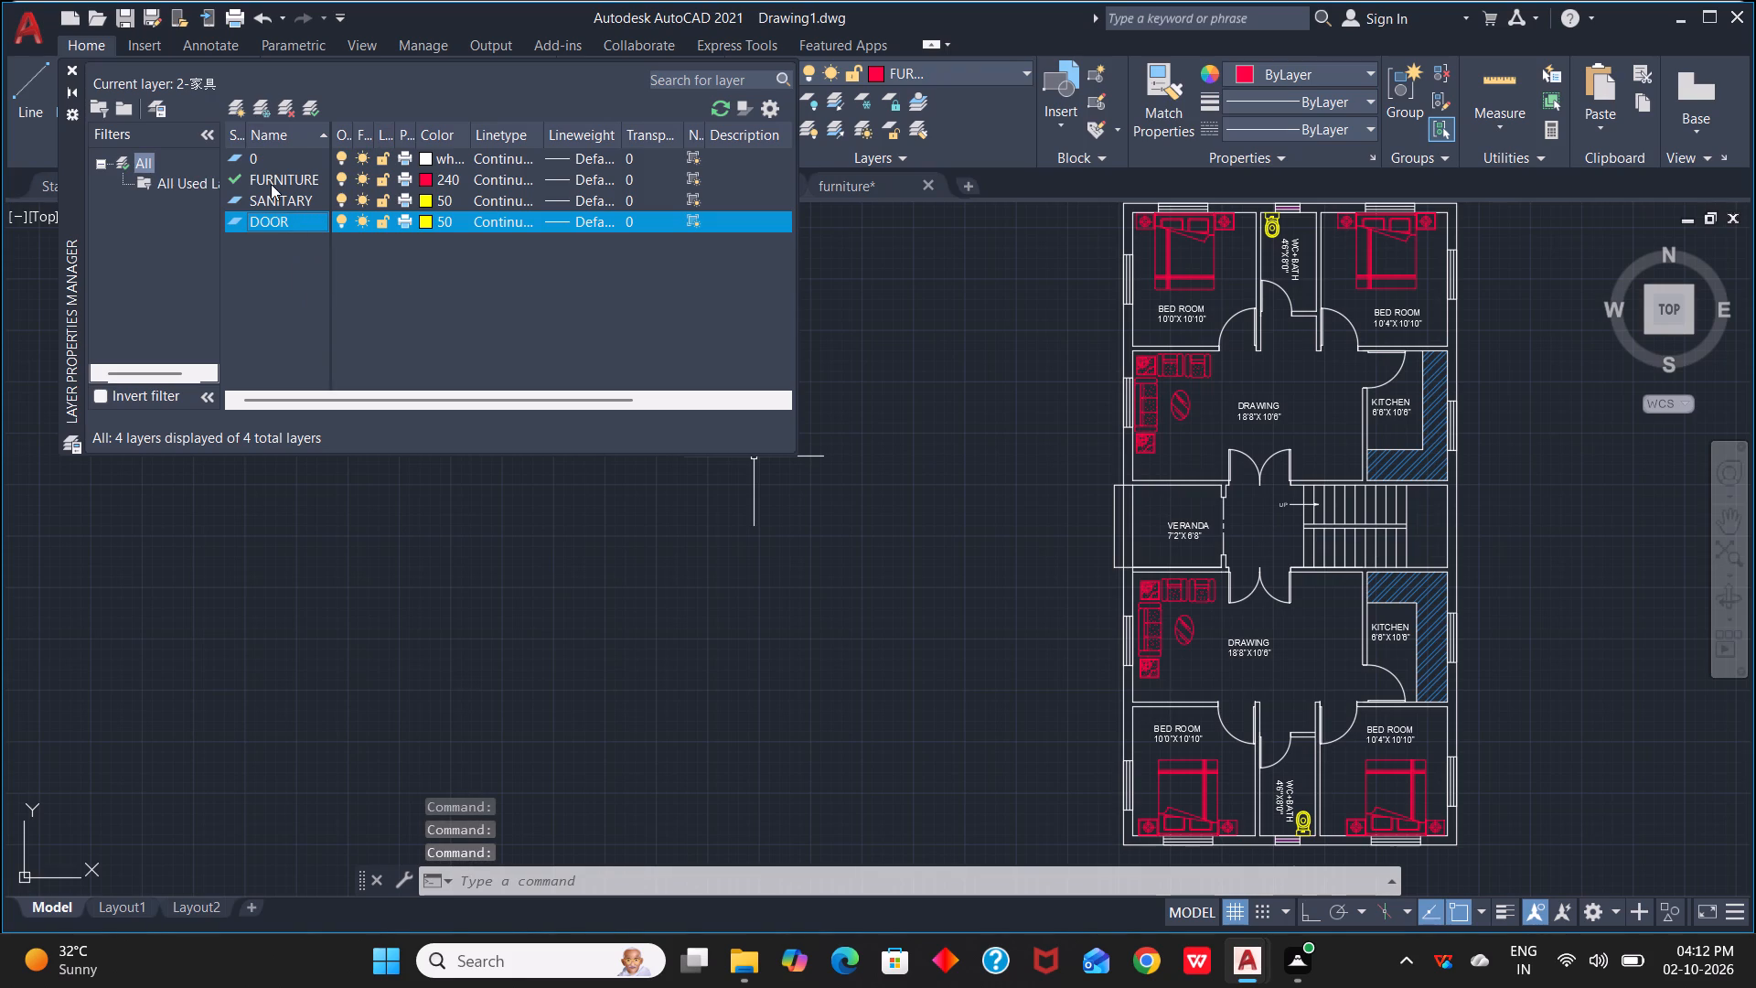
Create a new layer named WINDOE.
left_click(235, 109)
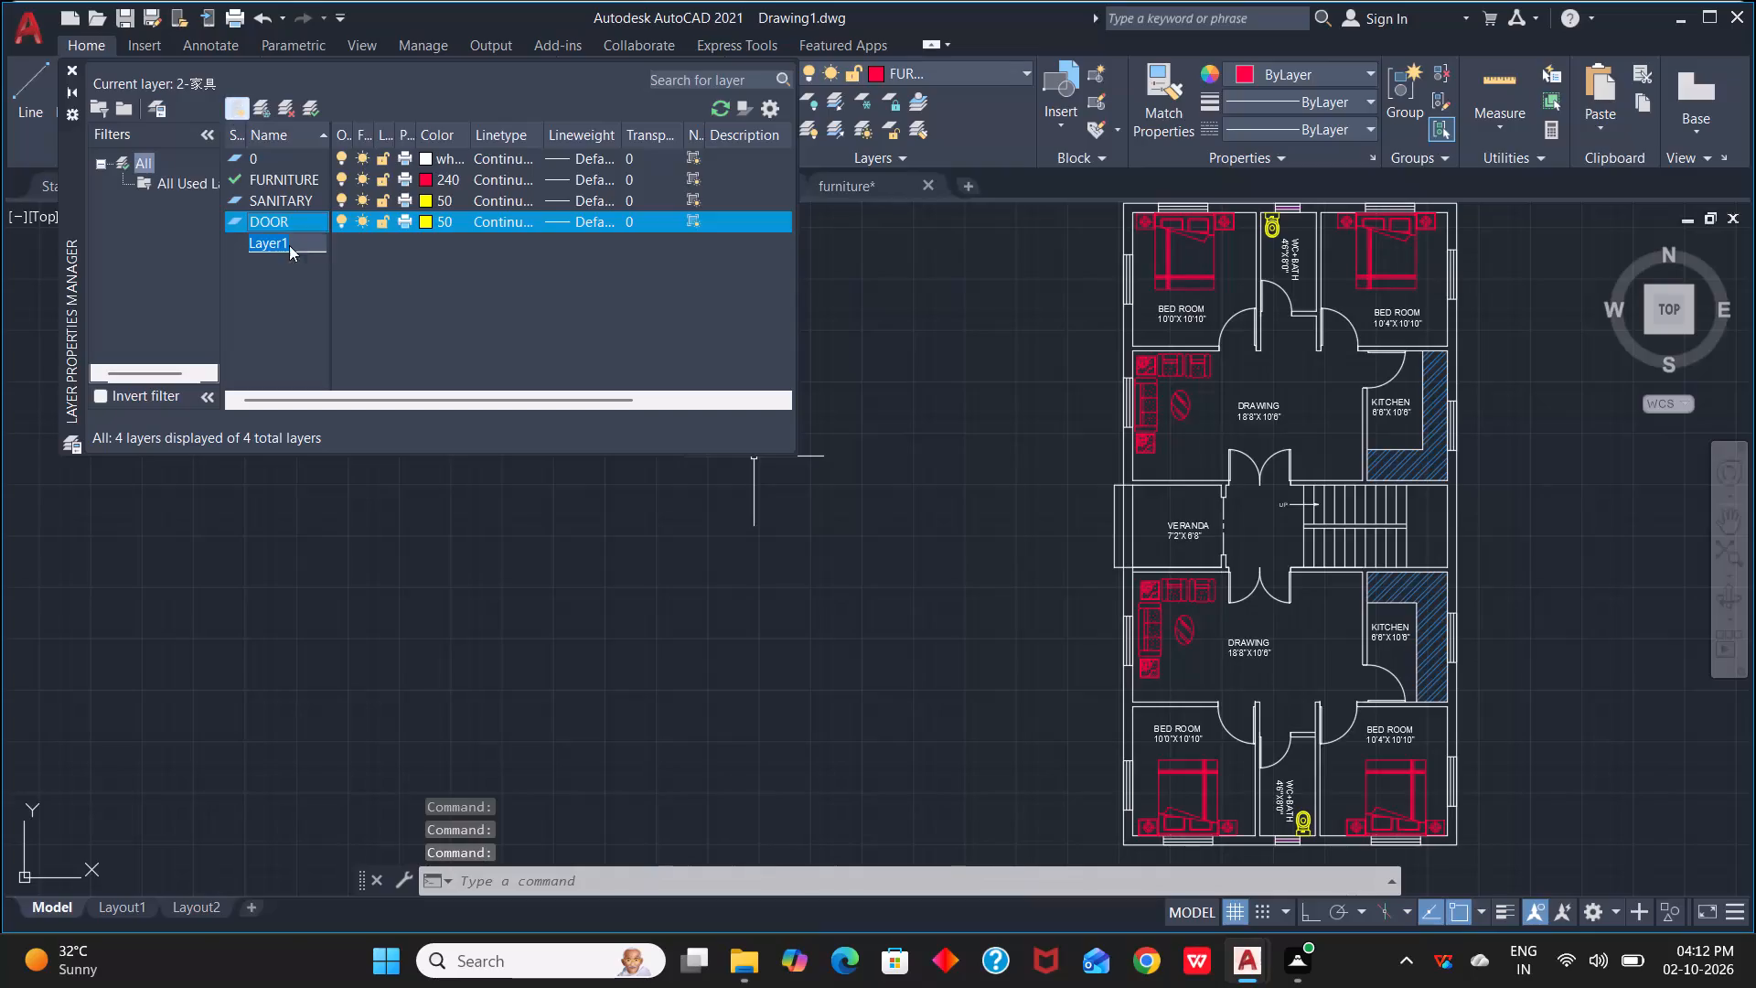
key("BackSpace")
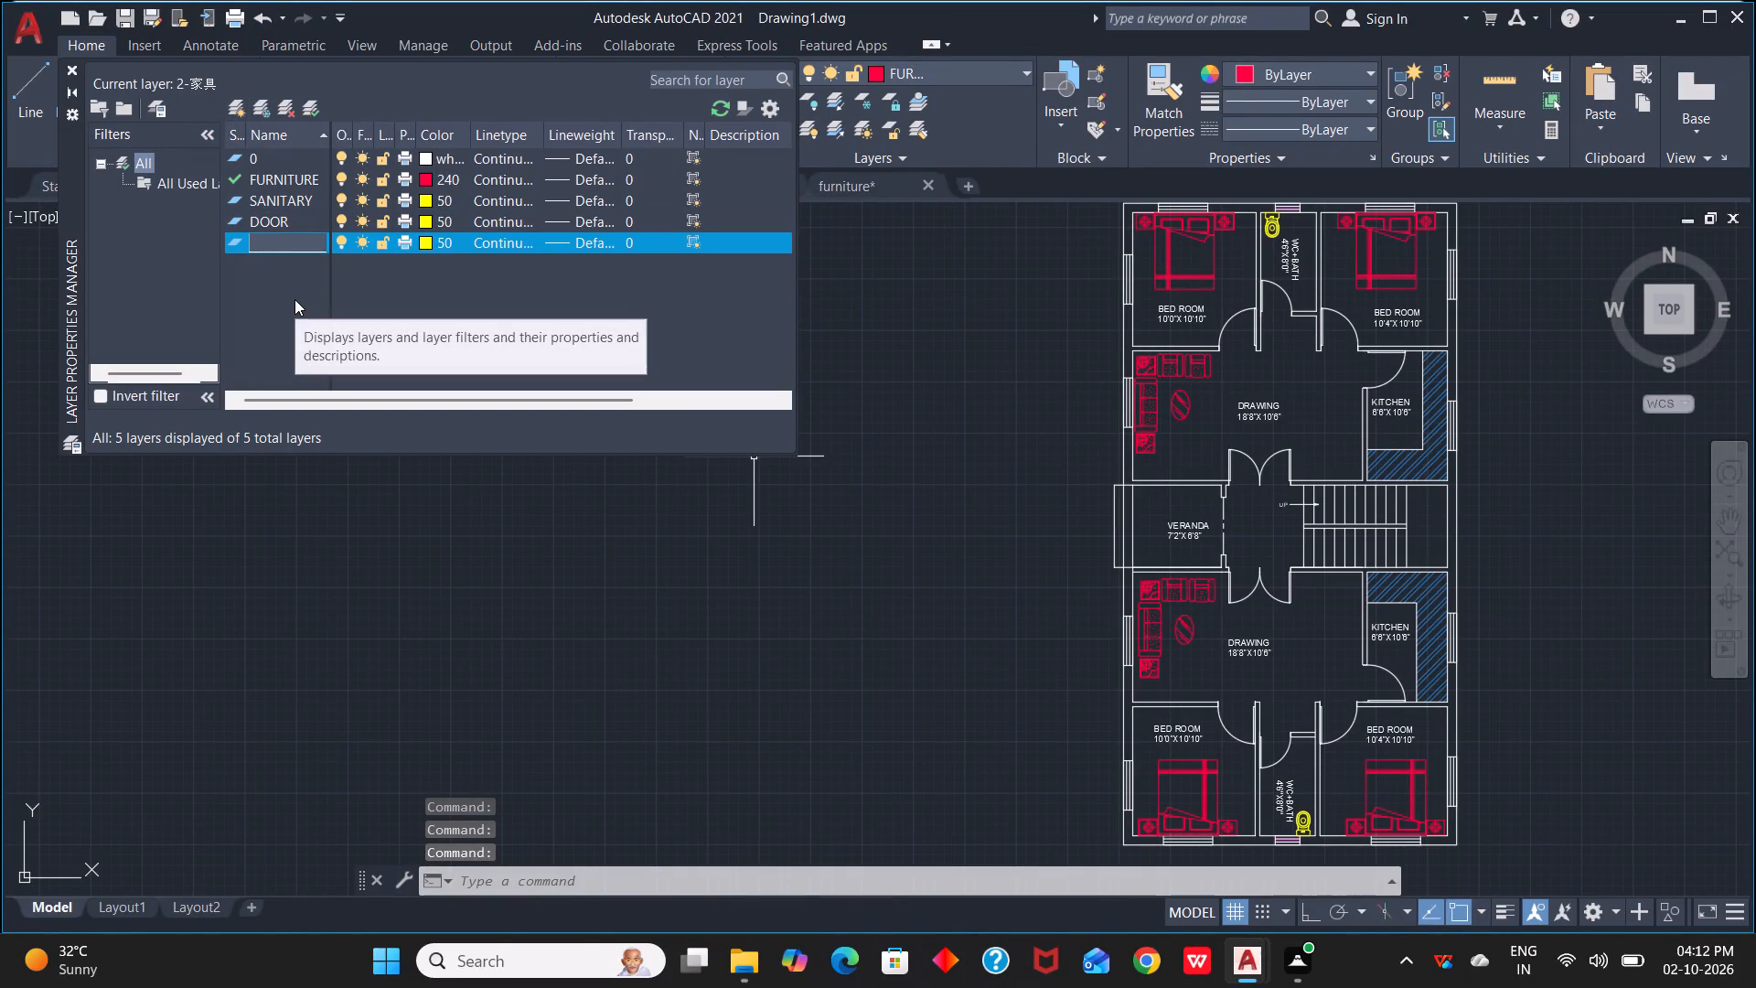
type("WIN")
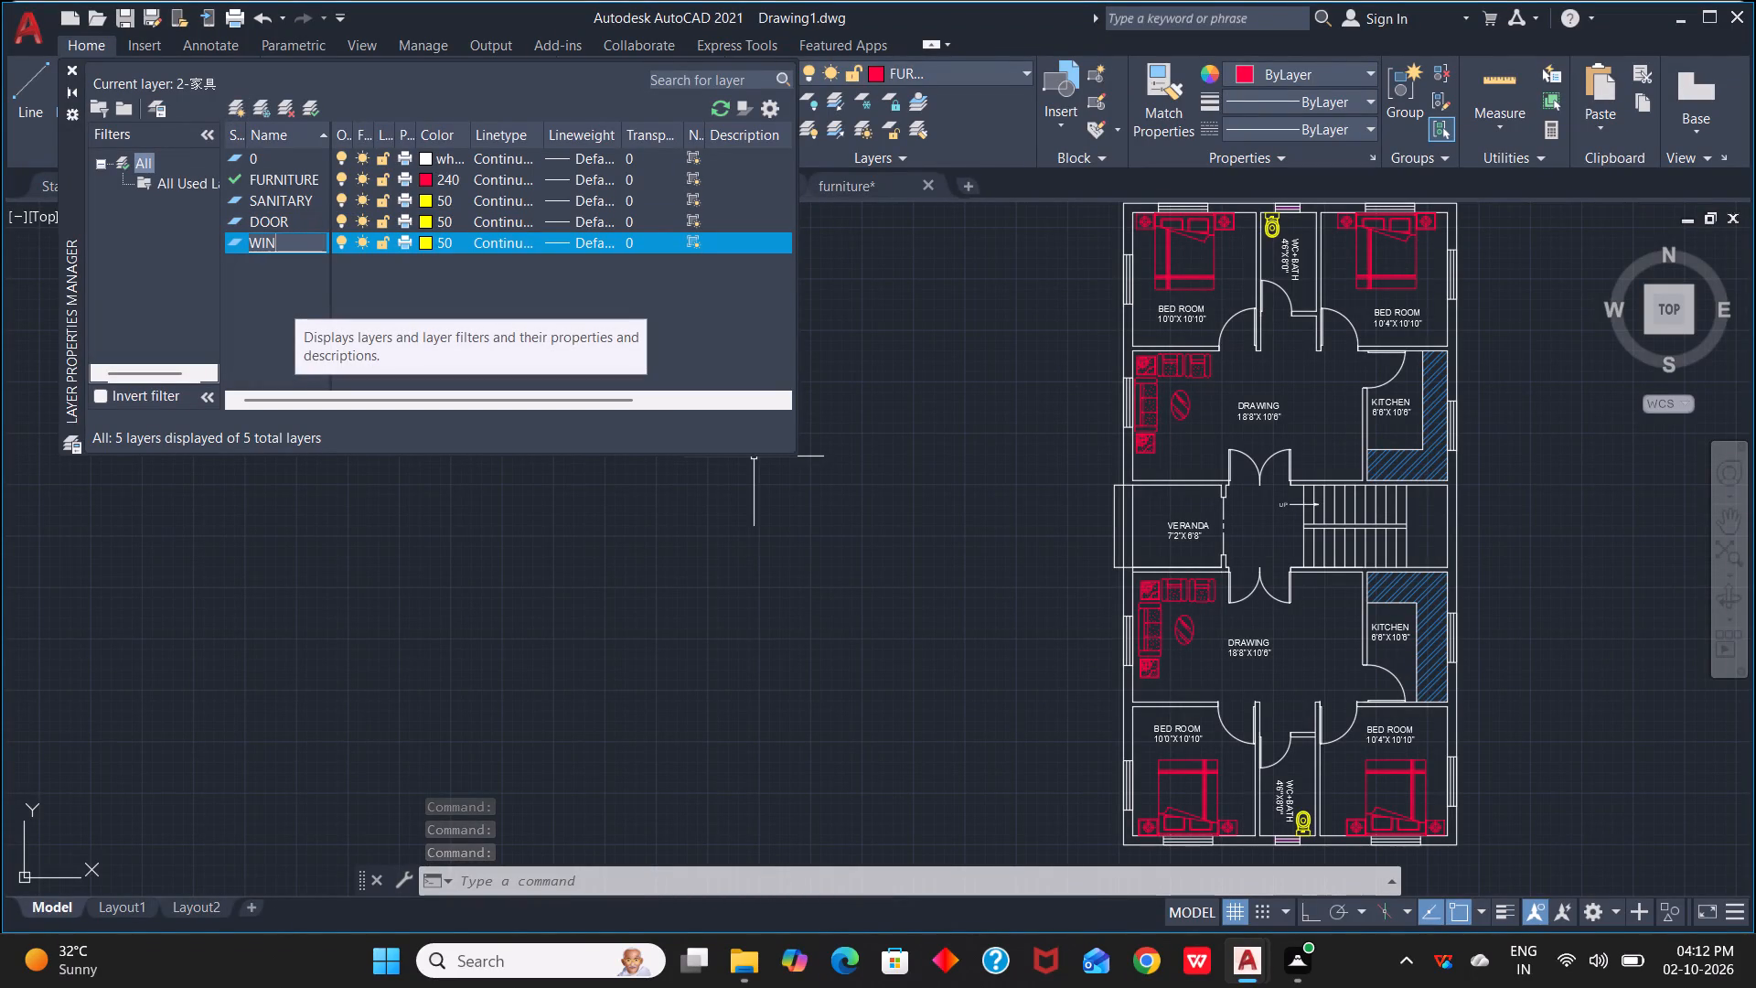
type("DOE")
key("Return")
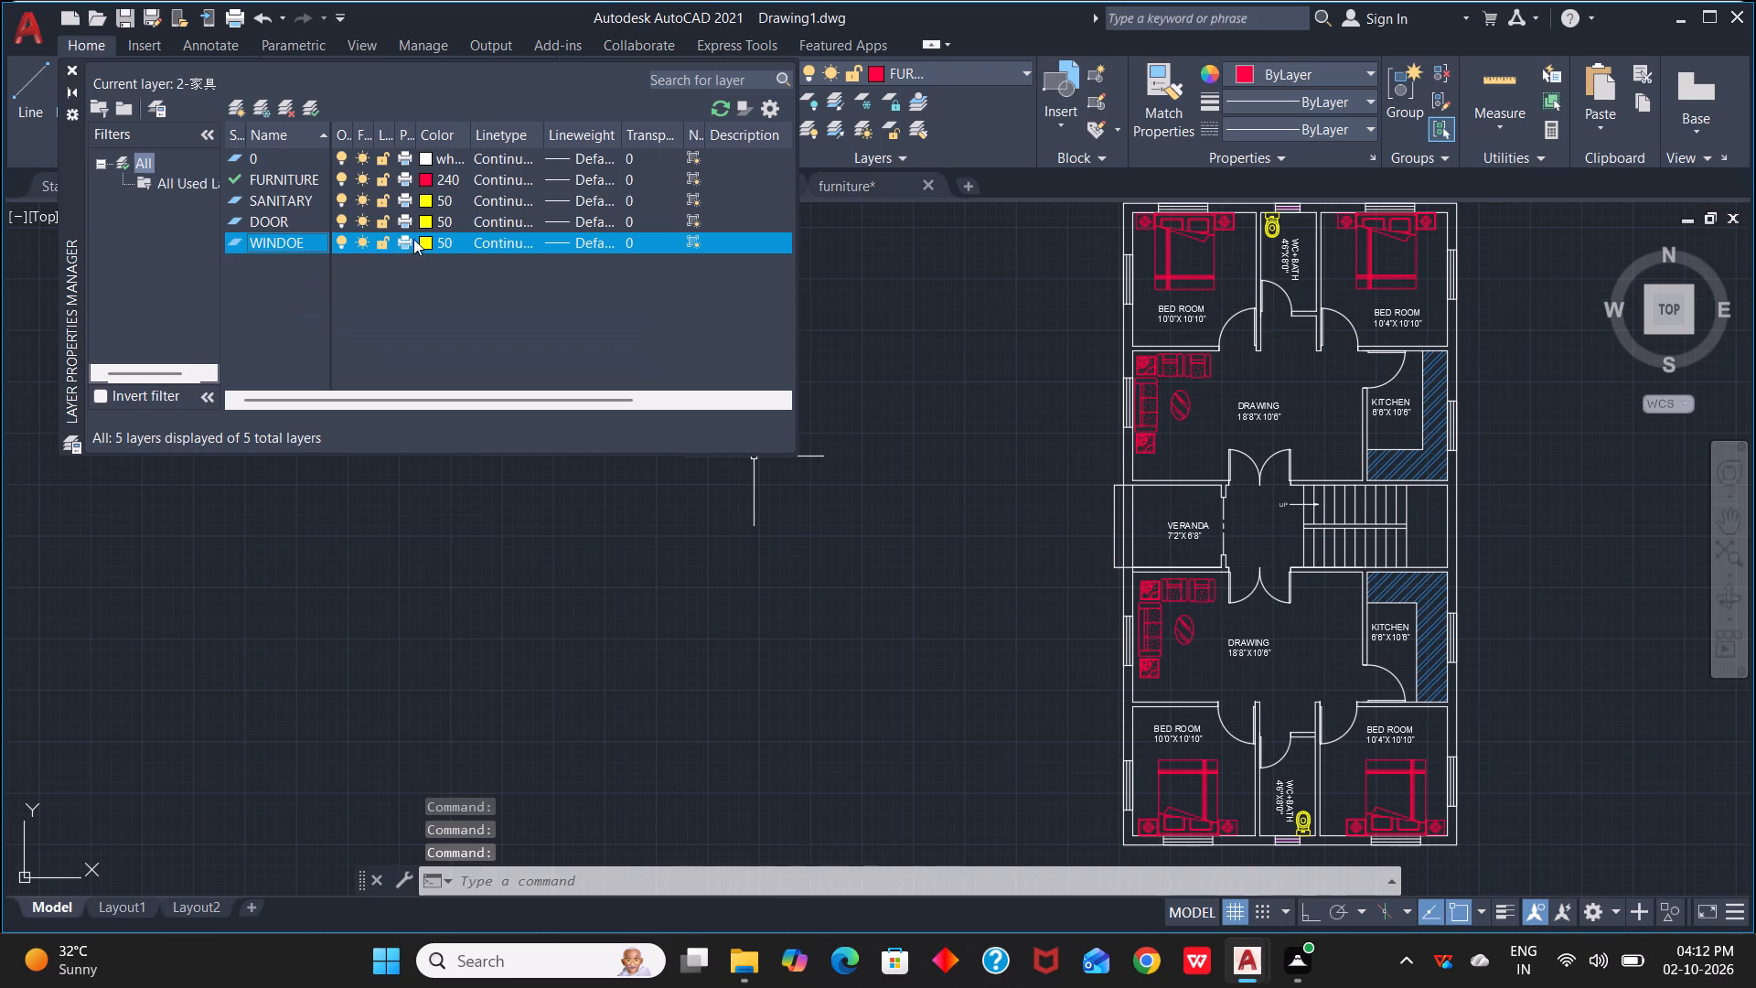
Set the DOOR layer's colour to index colour 249.
left_click(429, 220)
left_click(429, 220)
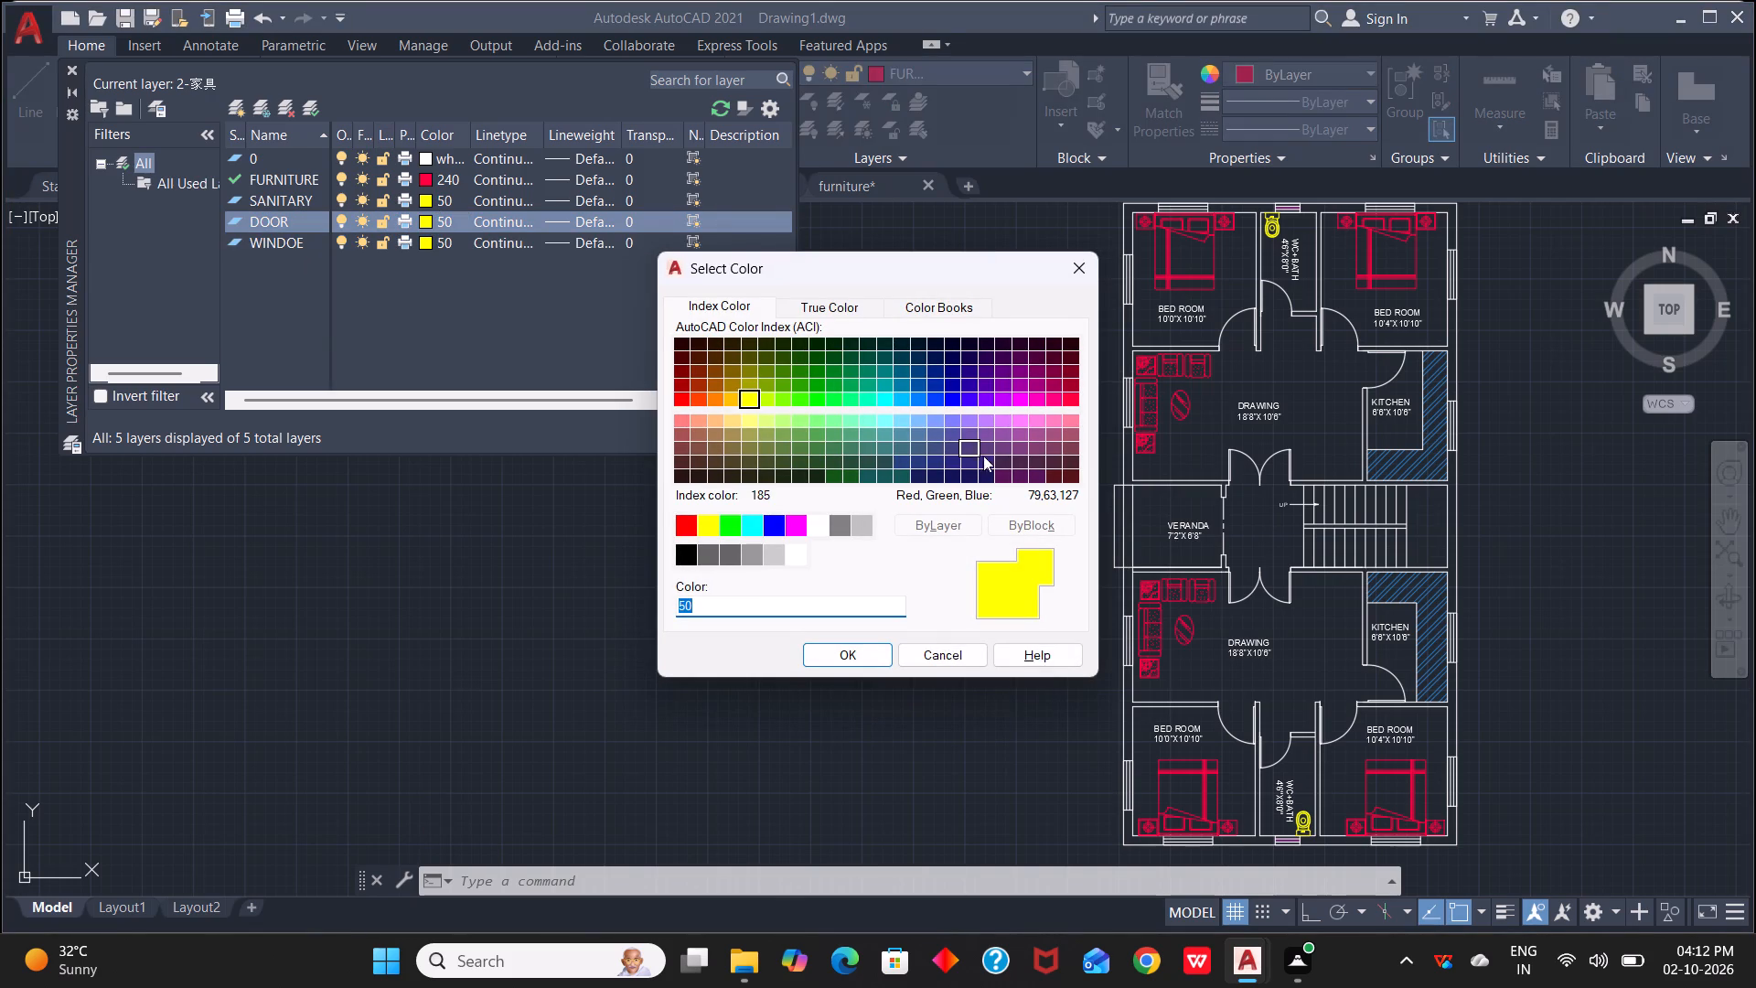
left_click(1072, 485)
left_click(837, 643)
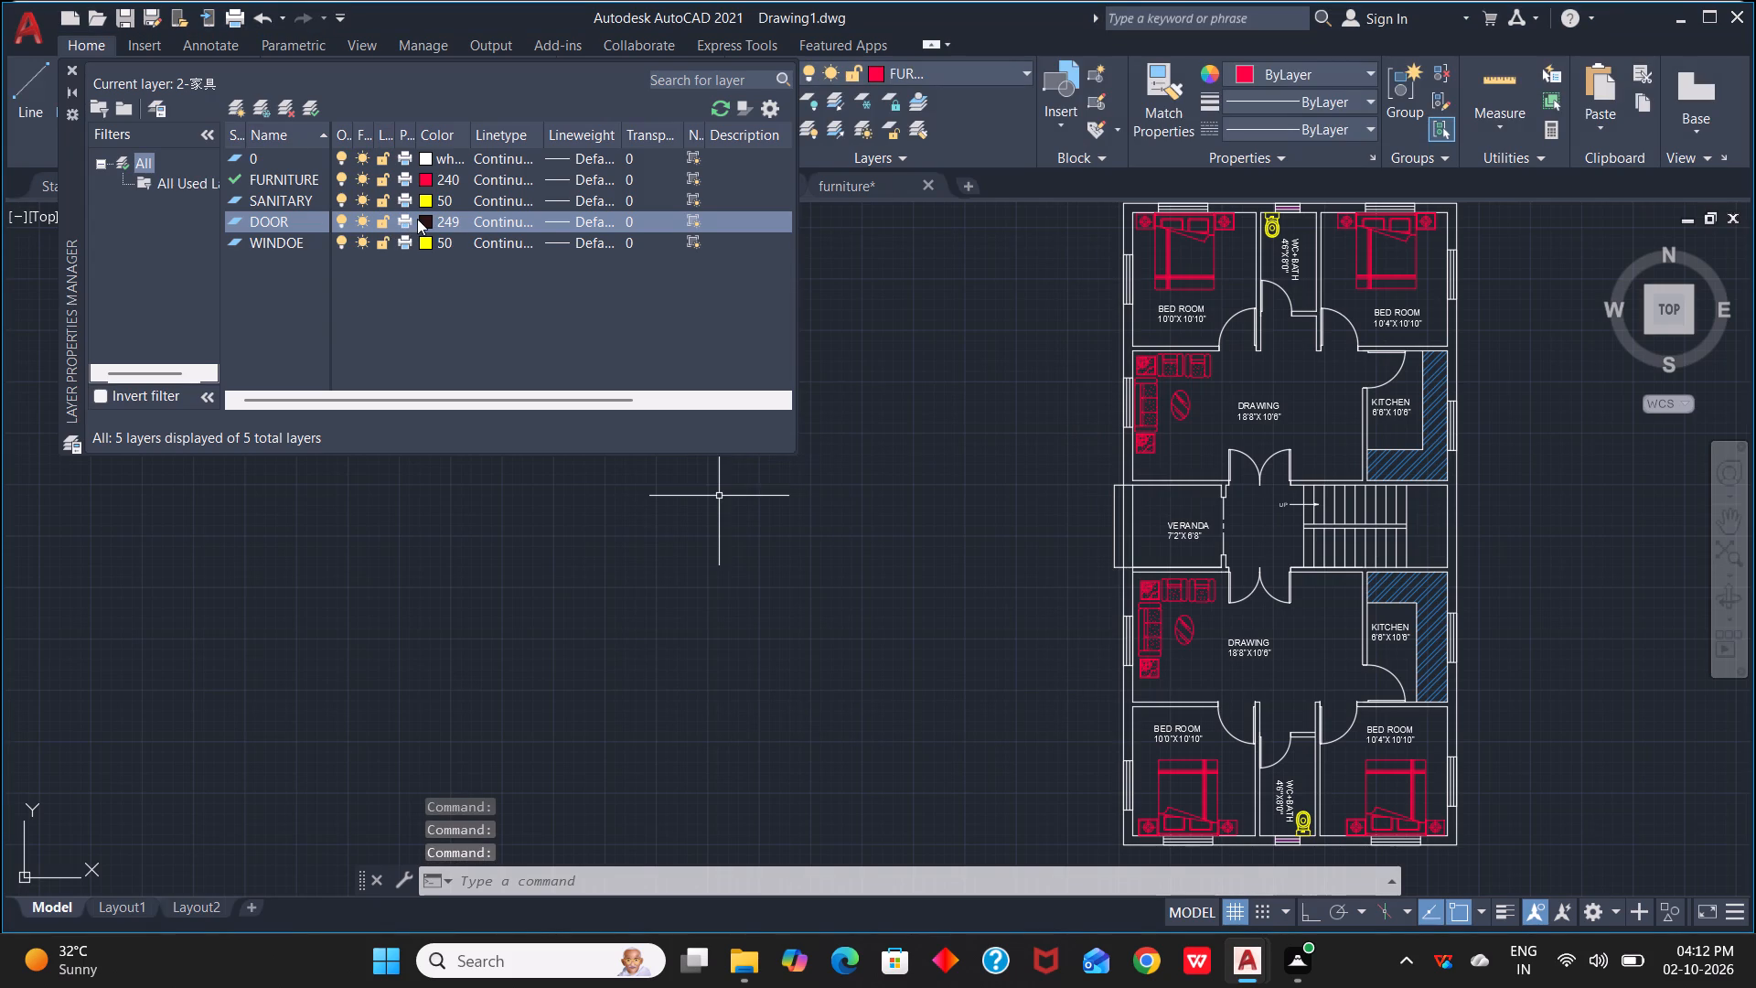
left_click(417, 219)
left_click(423, 218)
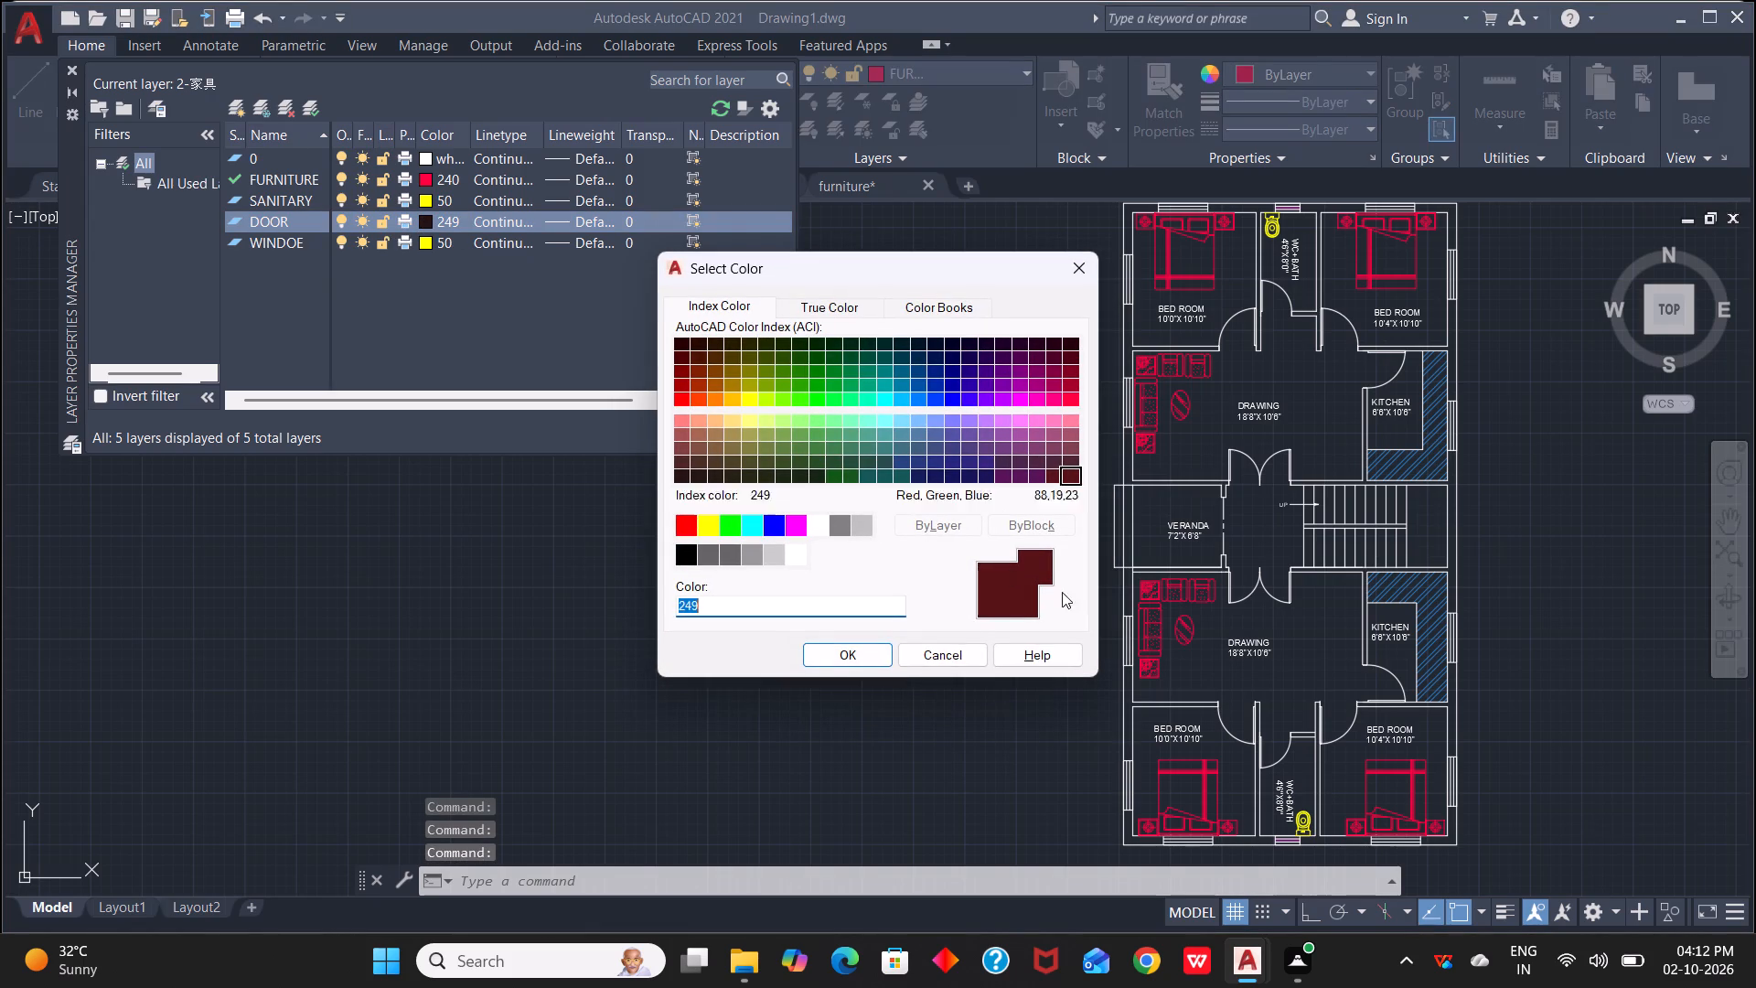
left_click(880, 654)
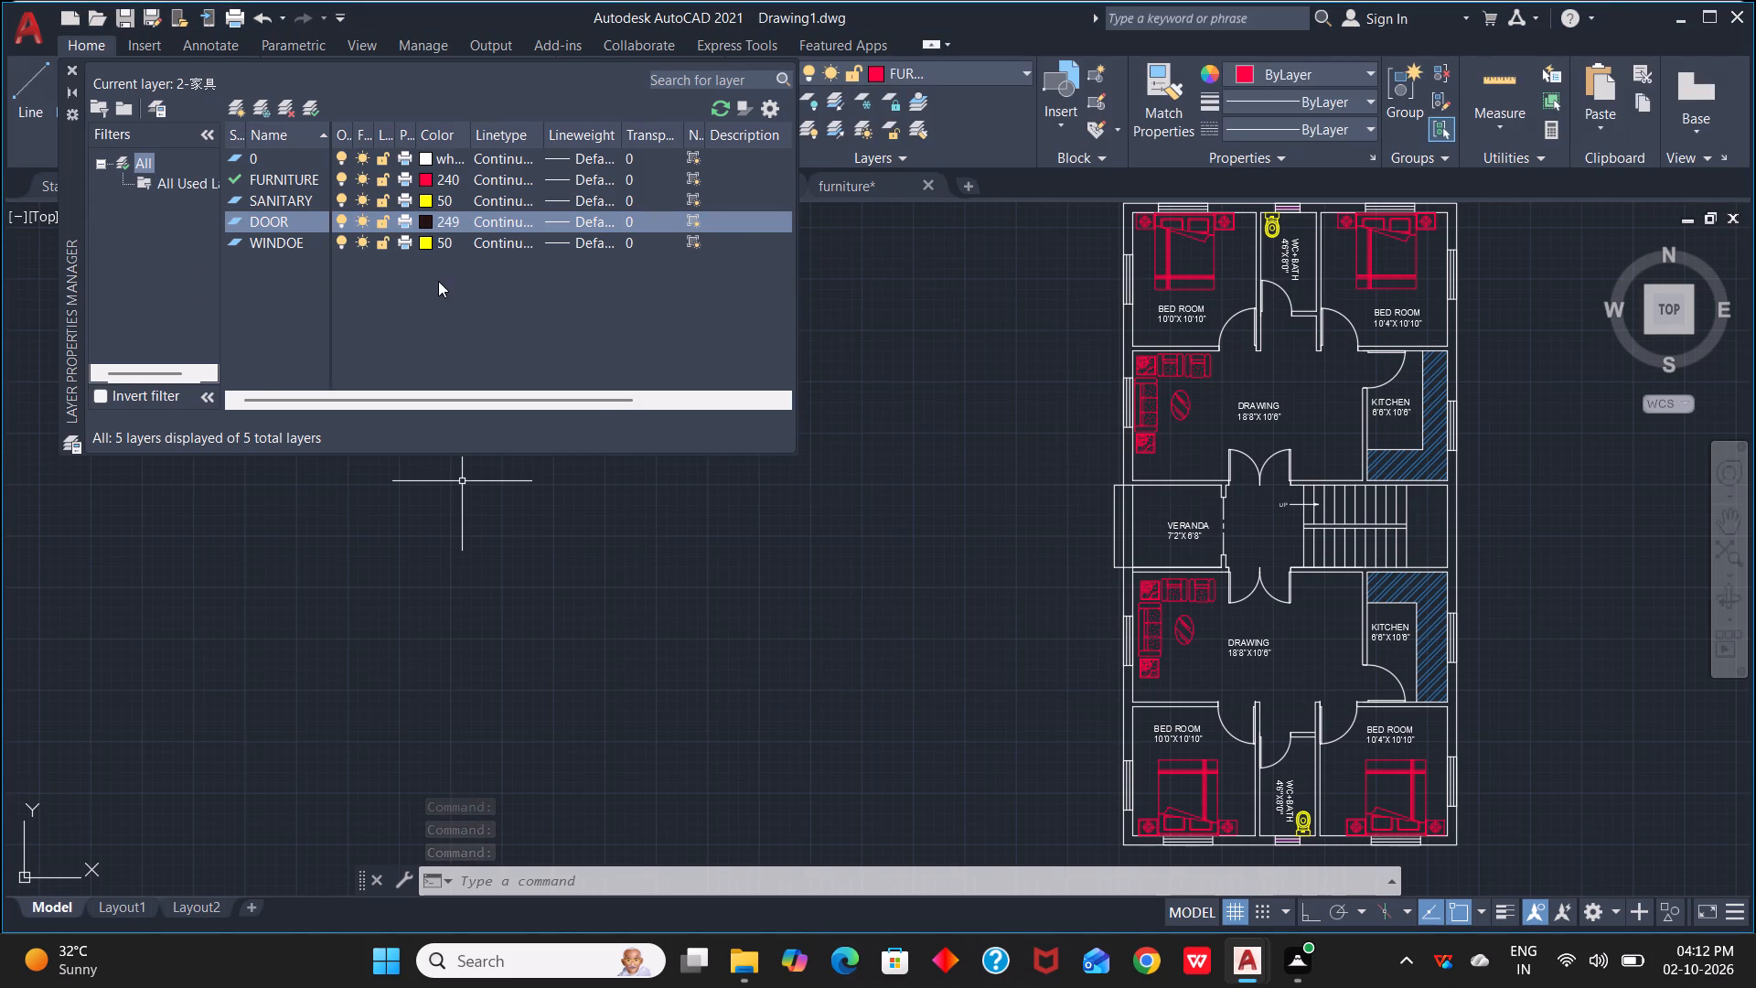
Set the WINDOE layer's colour to DIC 592 from the DIC COLOR GUIDE(R) colour book.
left_click(424, 242)
left_click(425, 242)
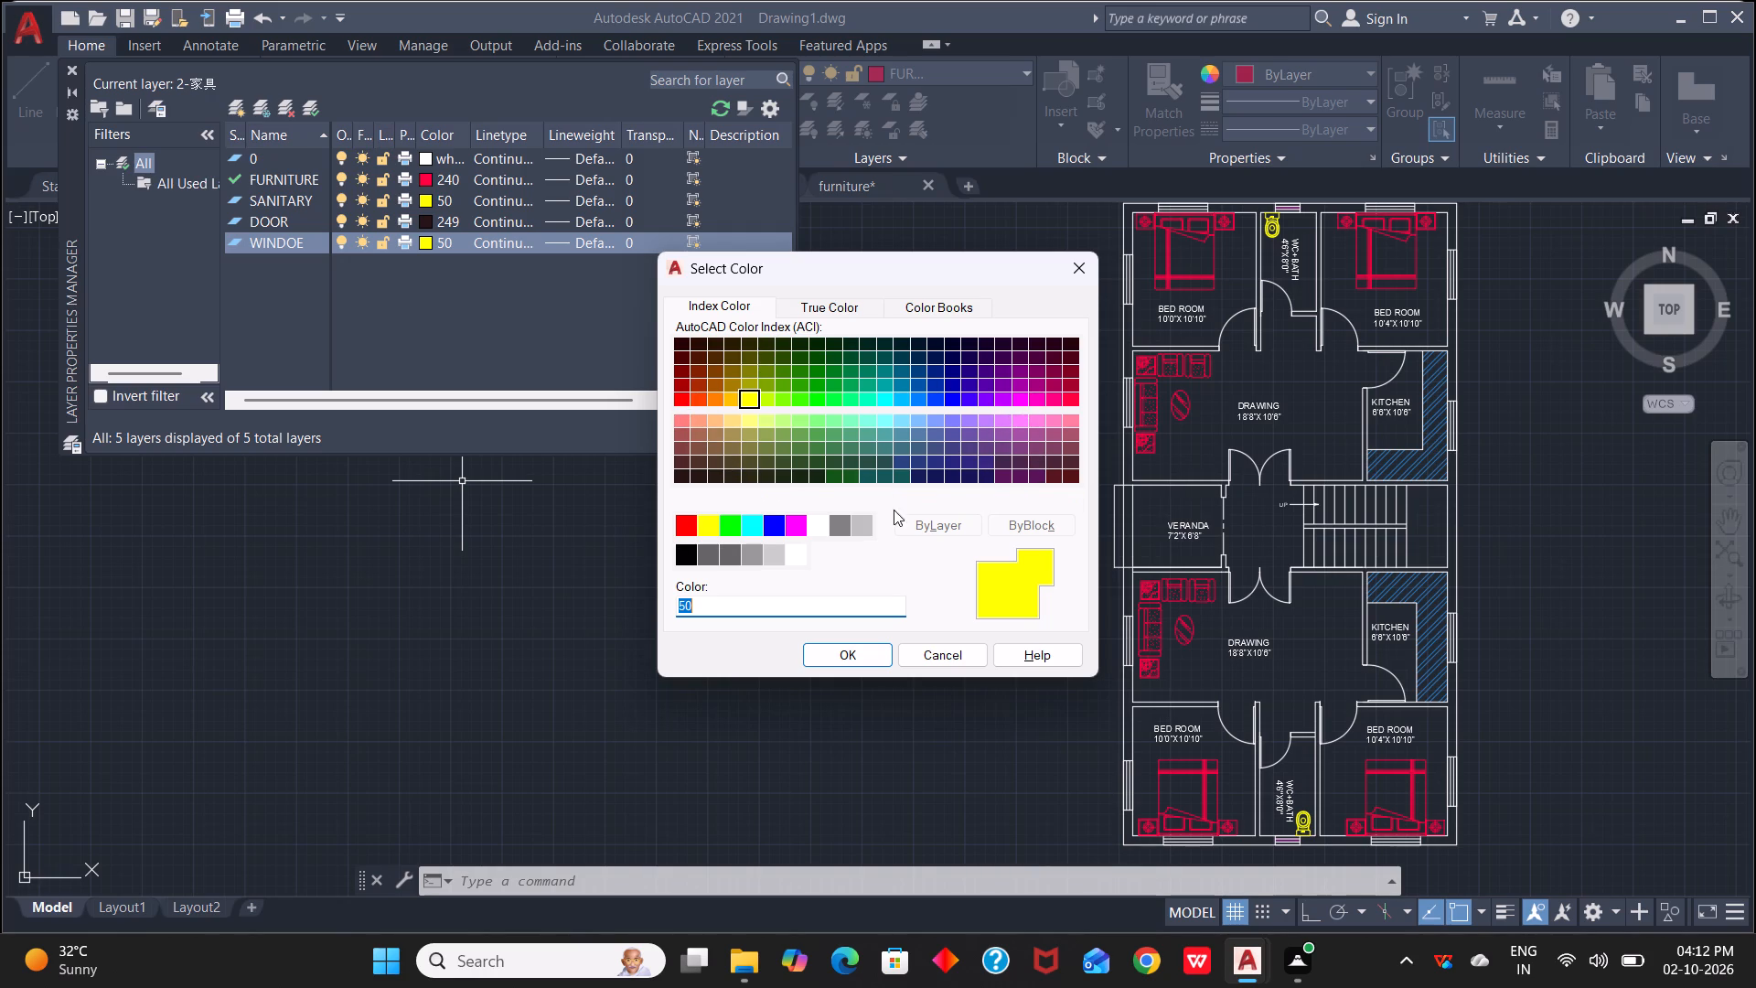
left_click(958, 306)
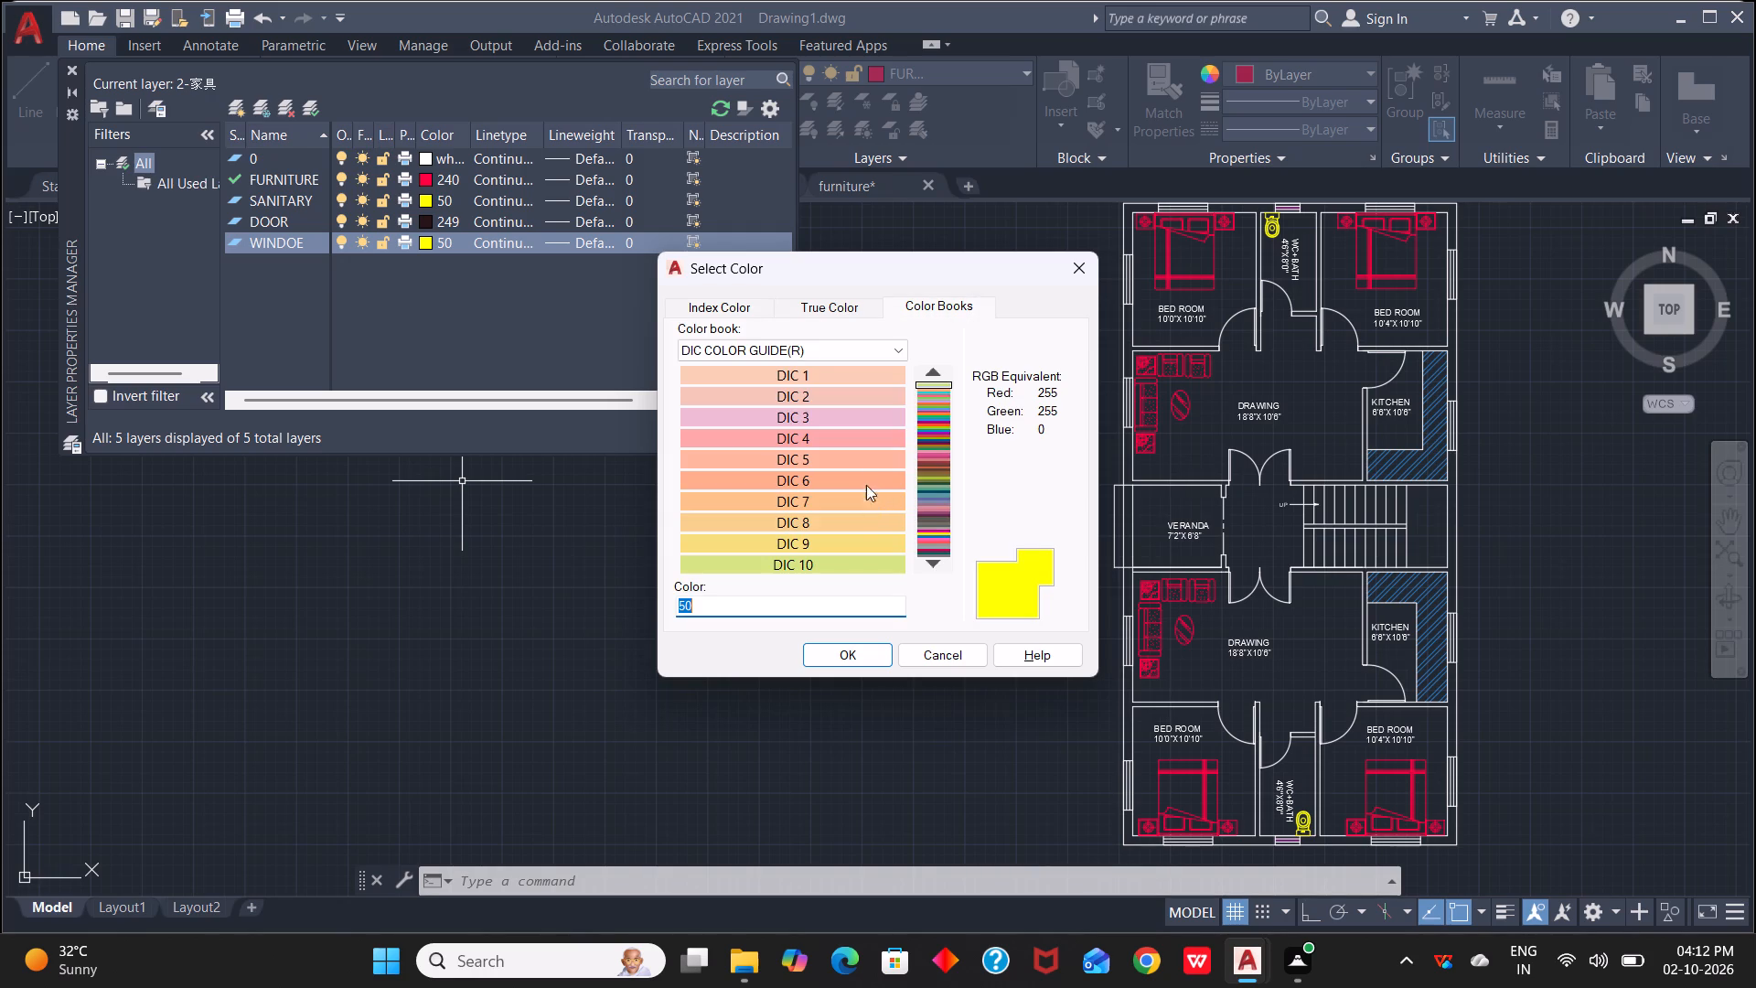
left_click(941, 541)
left_click(822, 540)
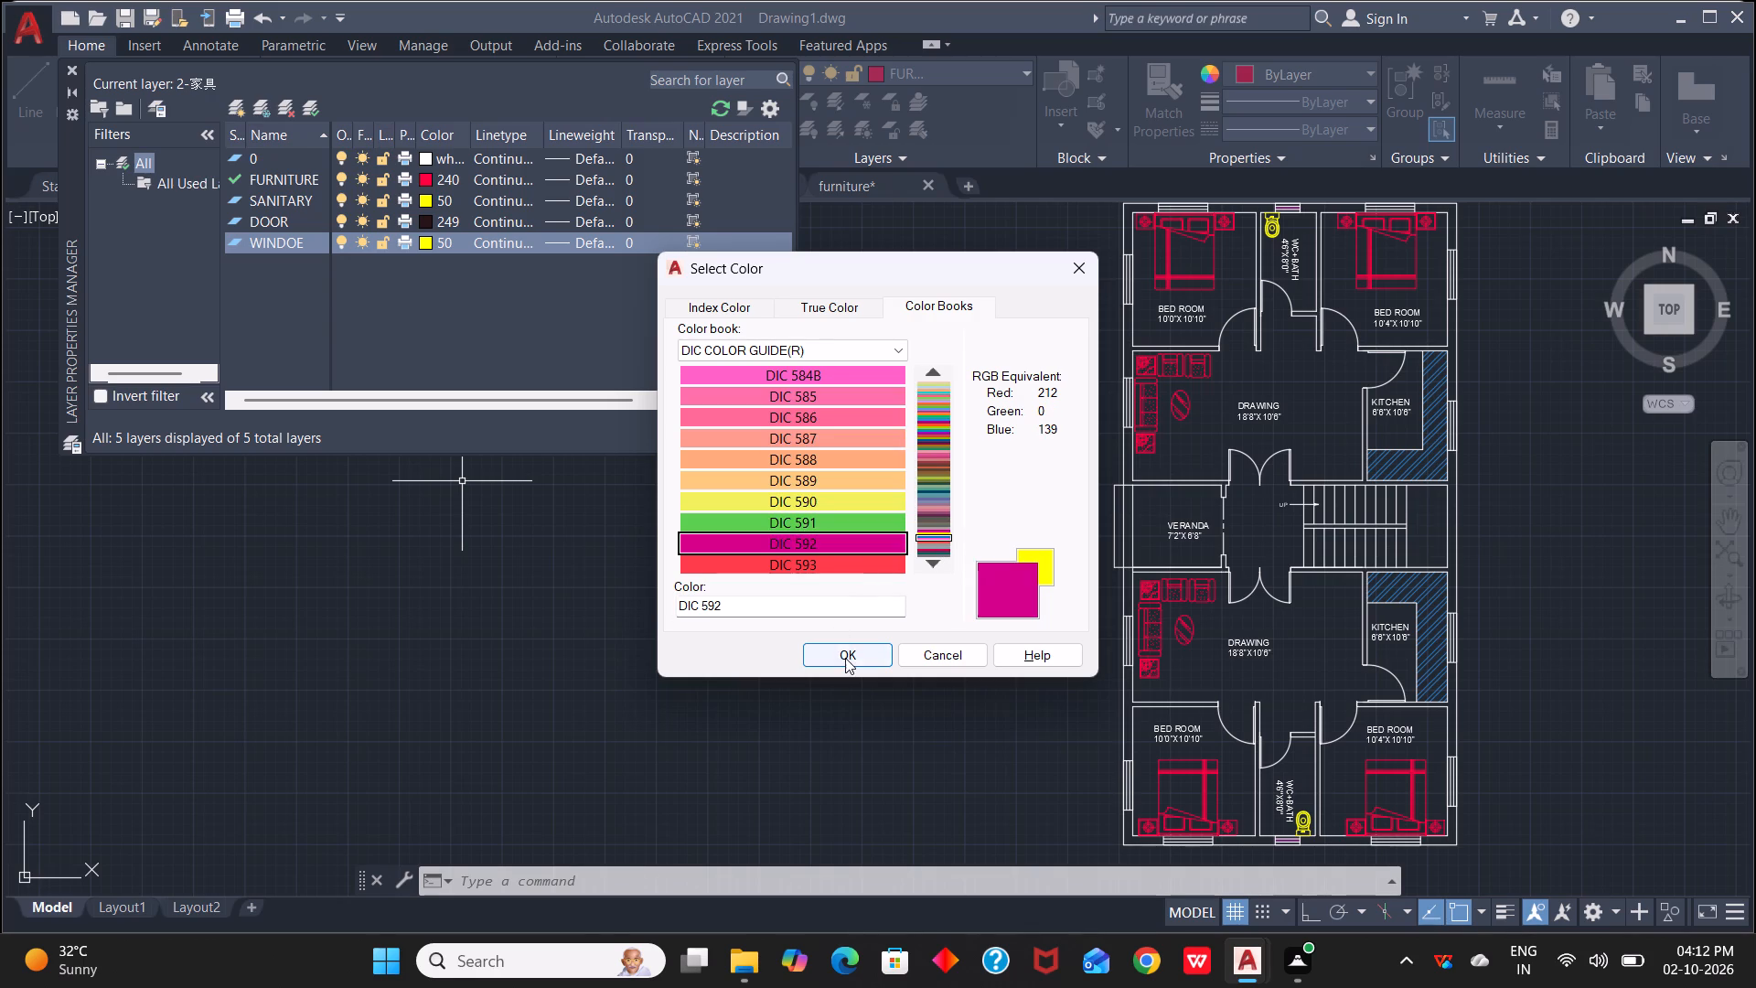
left_click(845, 658)
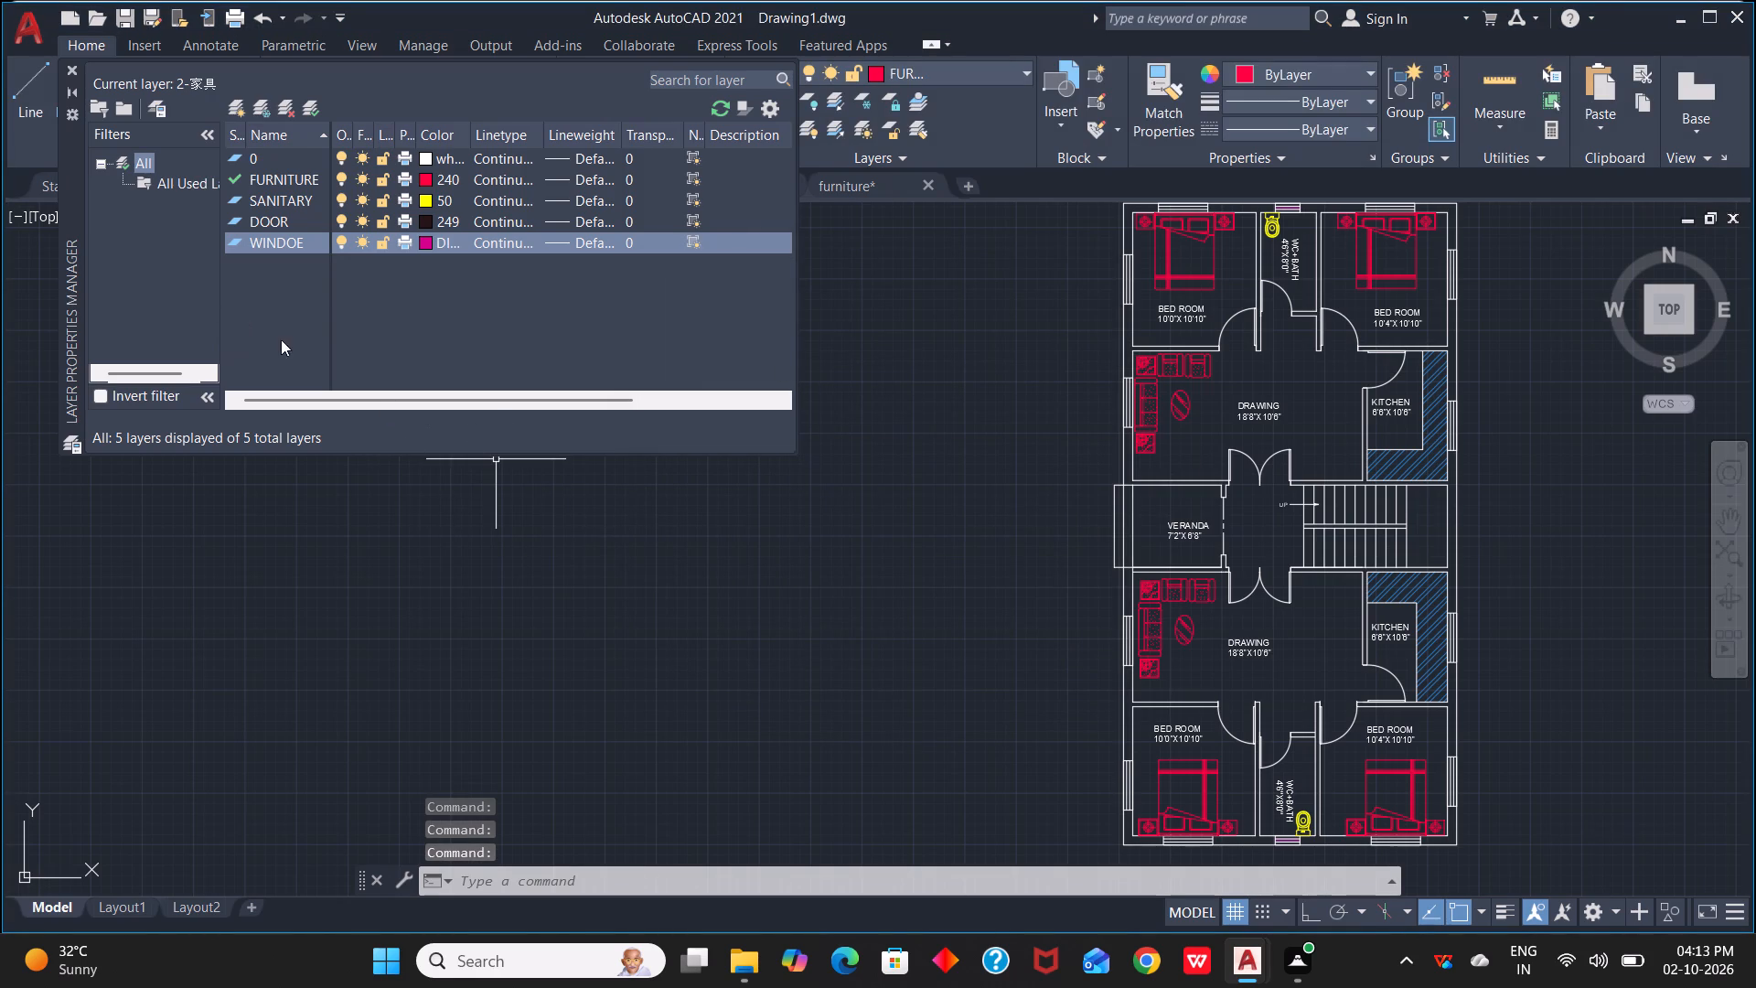
Create a new layer named STAIR.
left_click(242, 103)
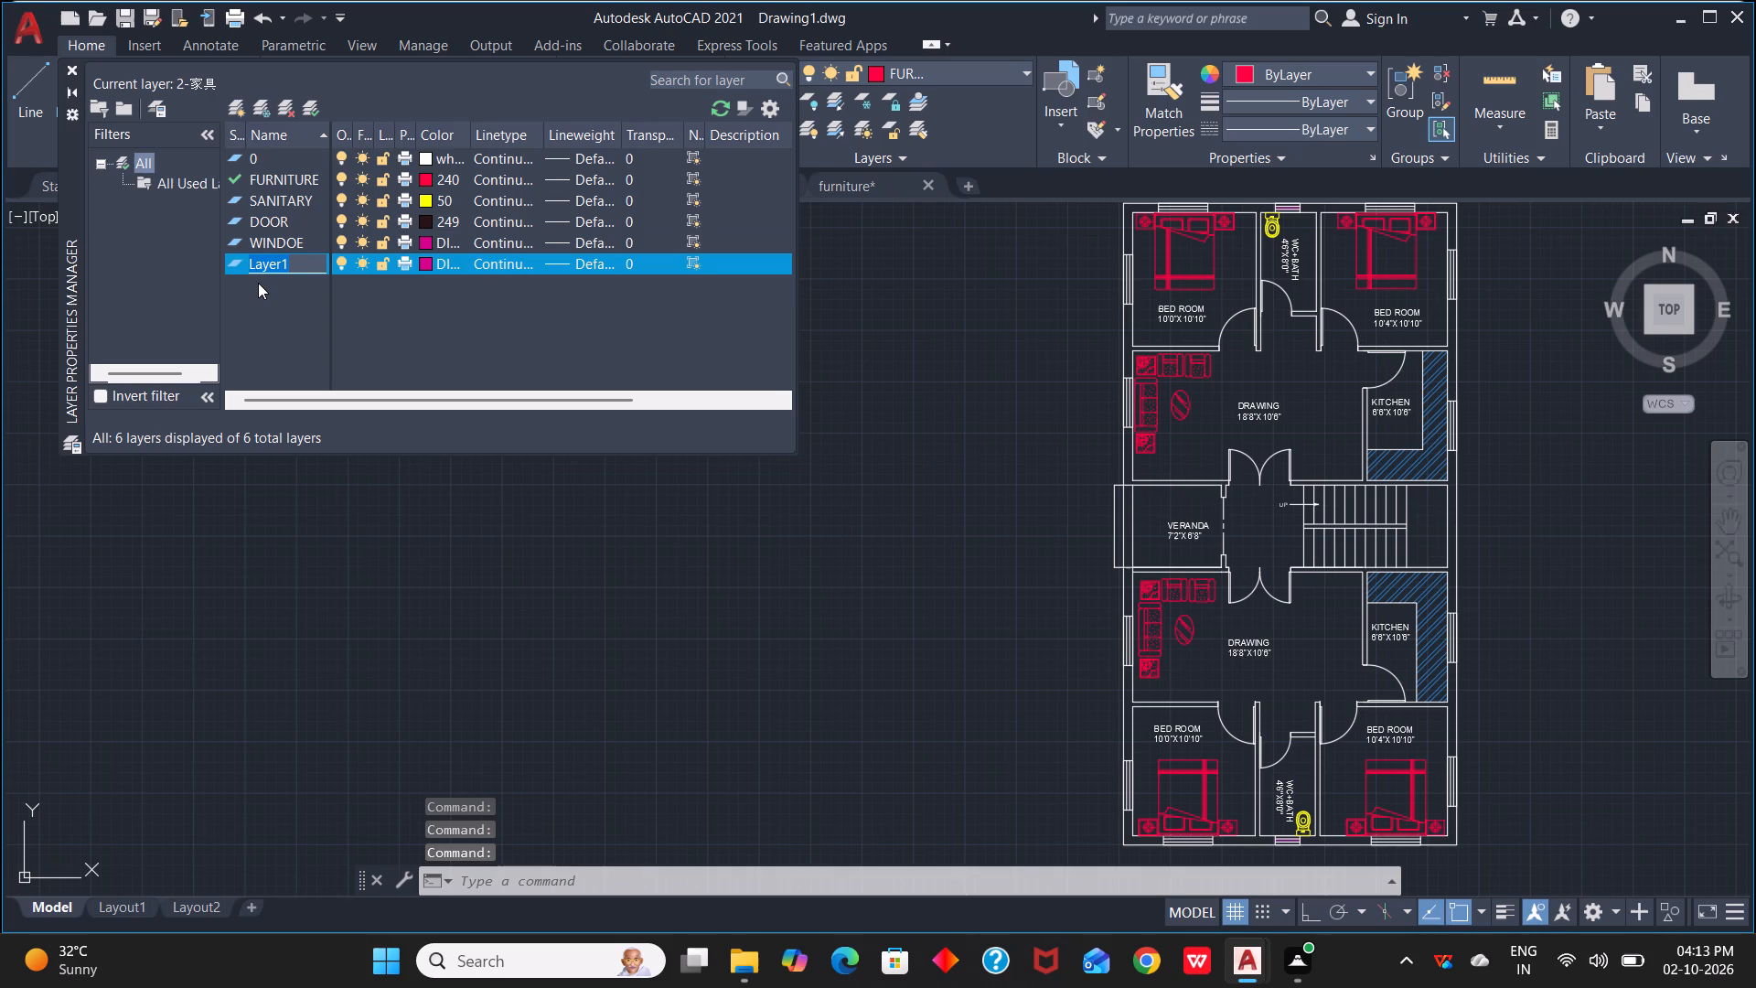
key("BackSpace")
key("BackSpace")
type("STA")
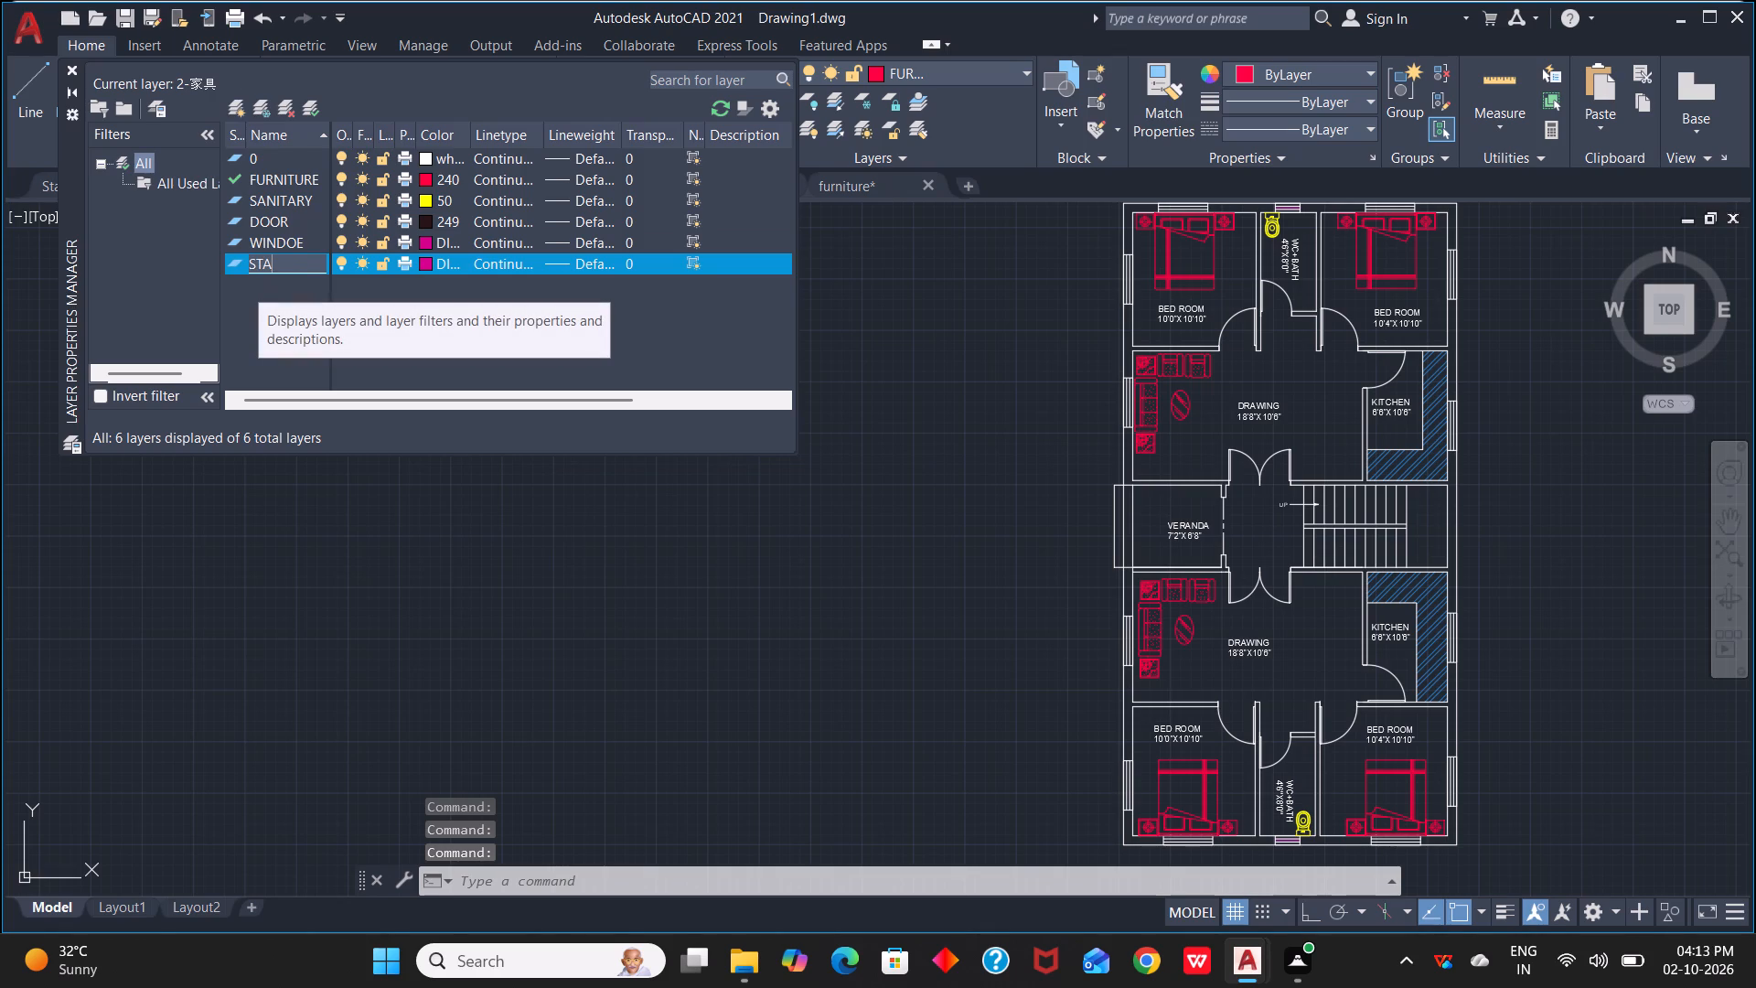
type("IR")
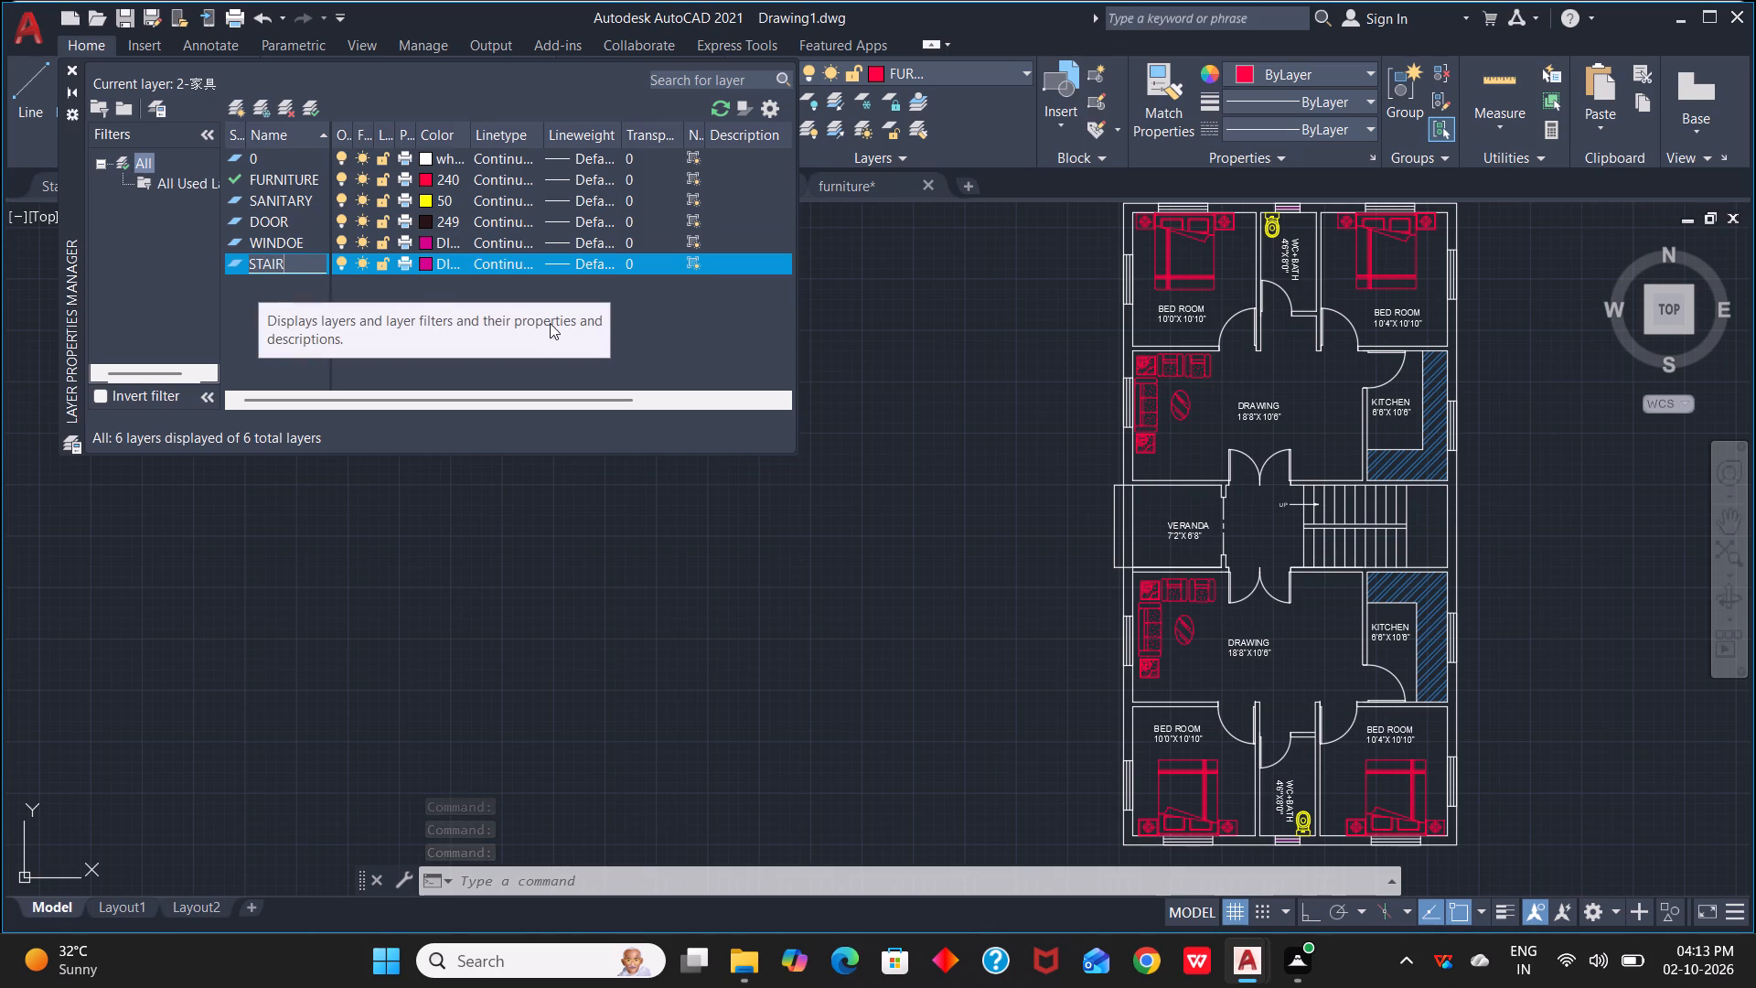
left_click(697, 320)
Create a new layer named VENT.
left_click(235, 99)
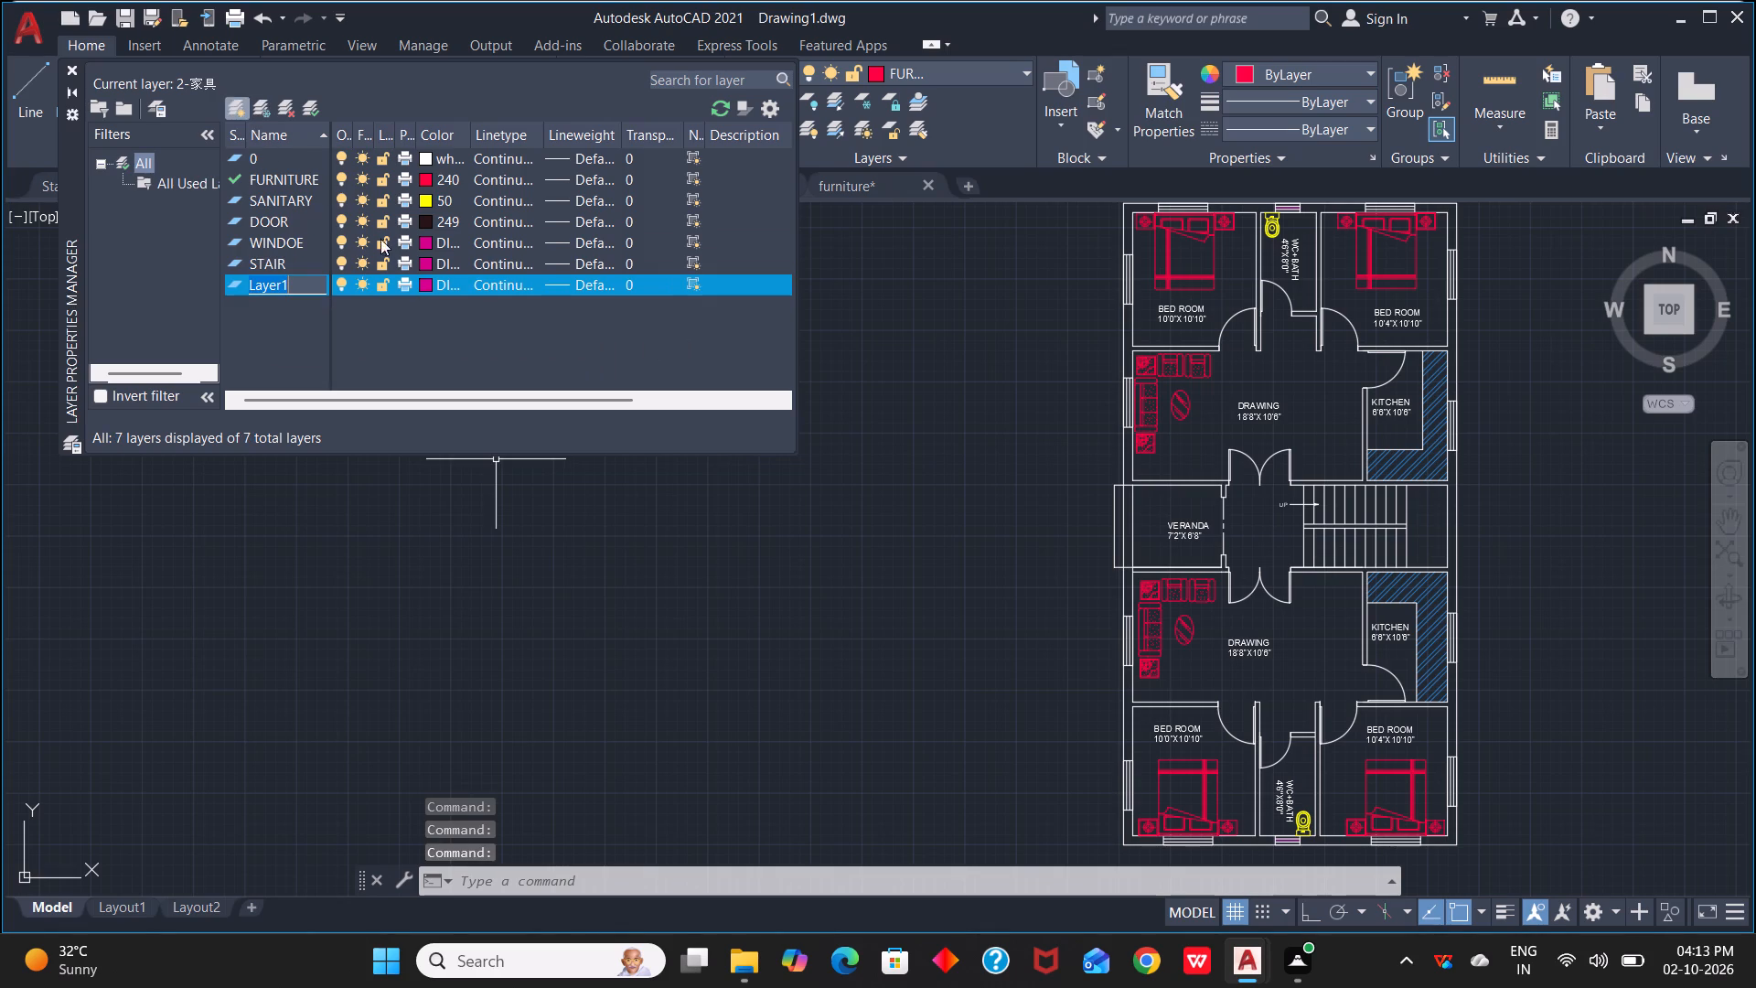
key("BackSpace")
key("BackSpace")
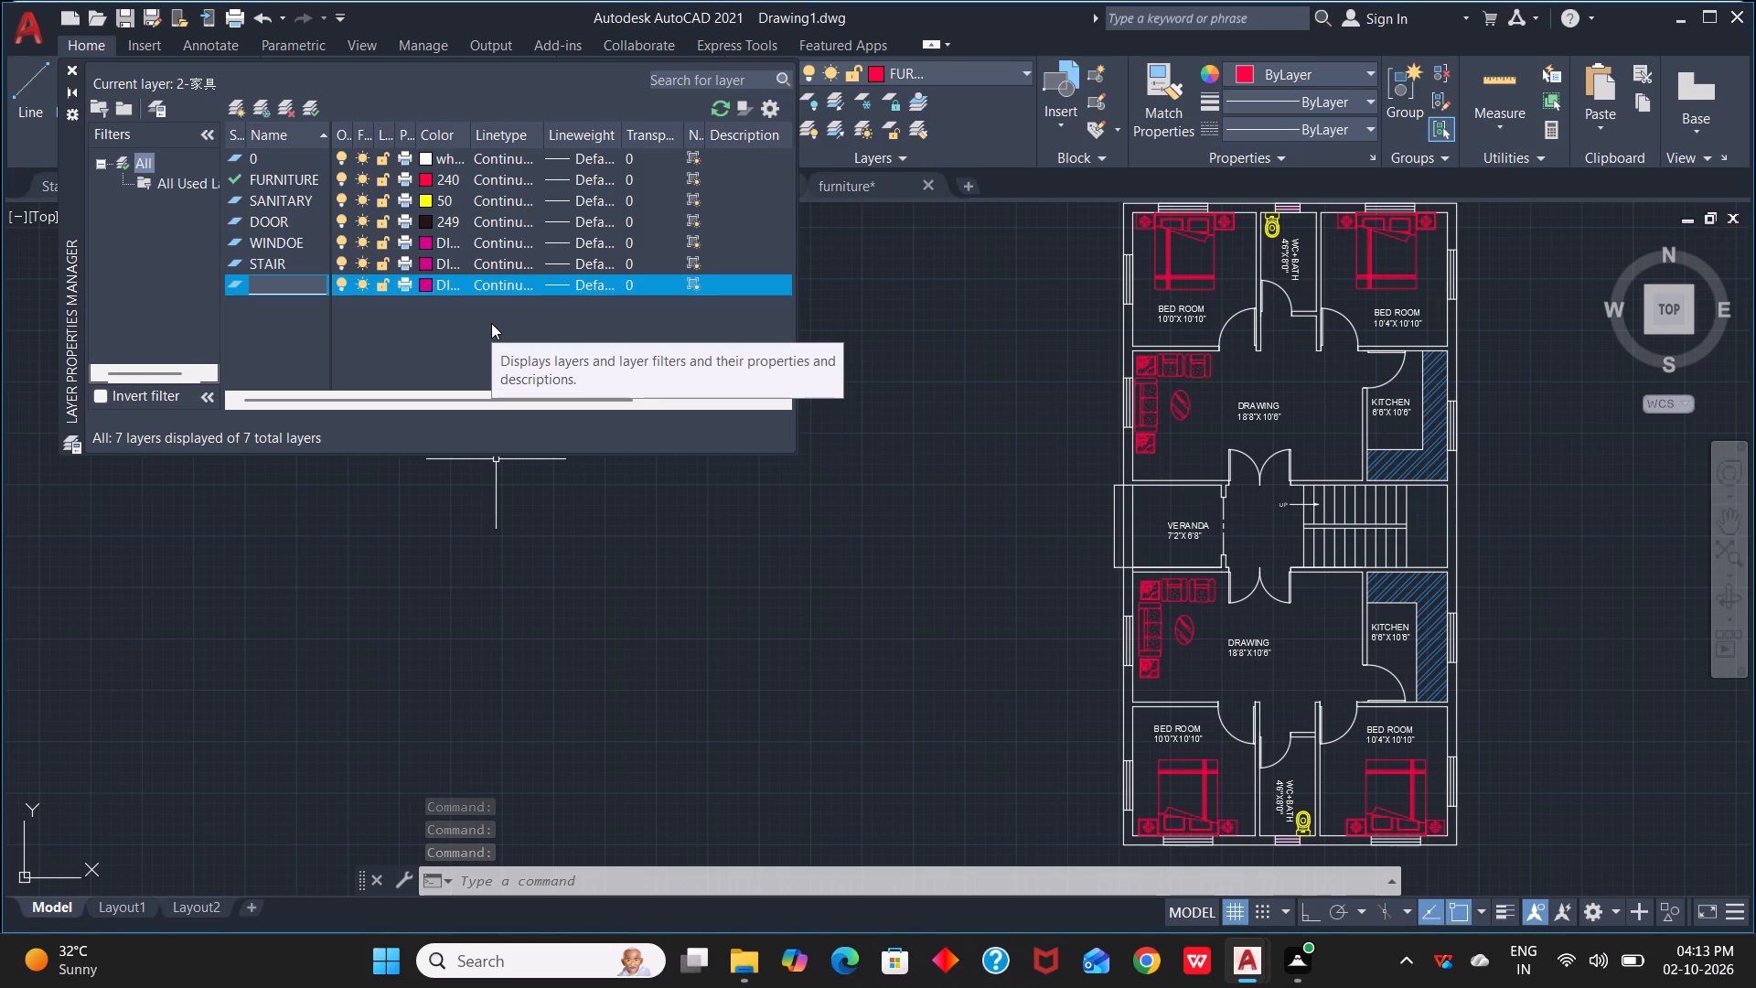
key("v")
type("ENT")
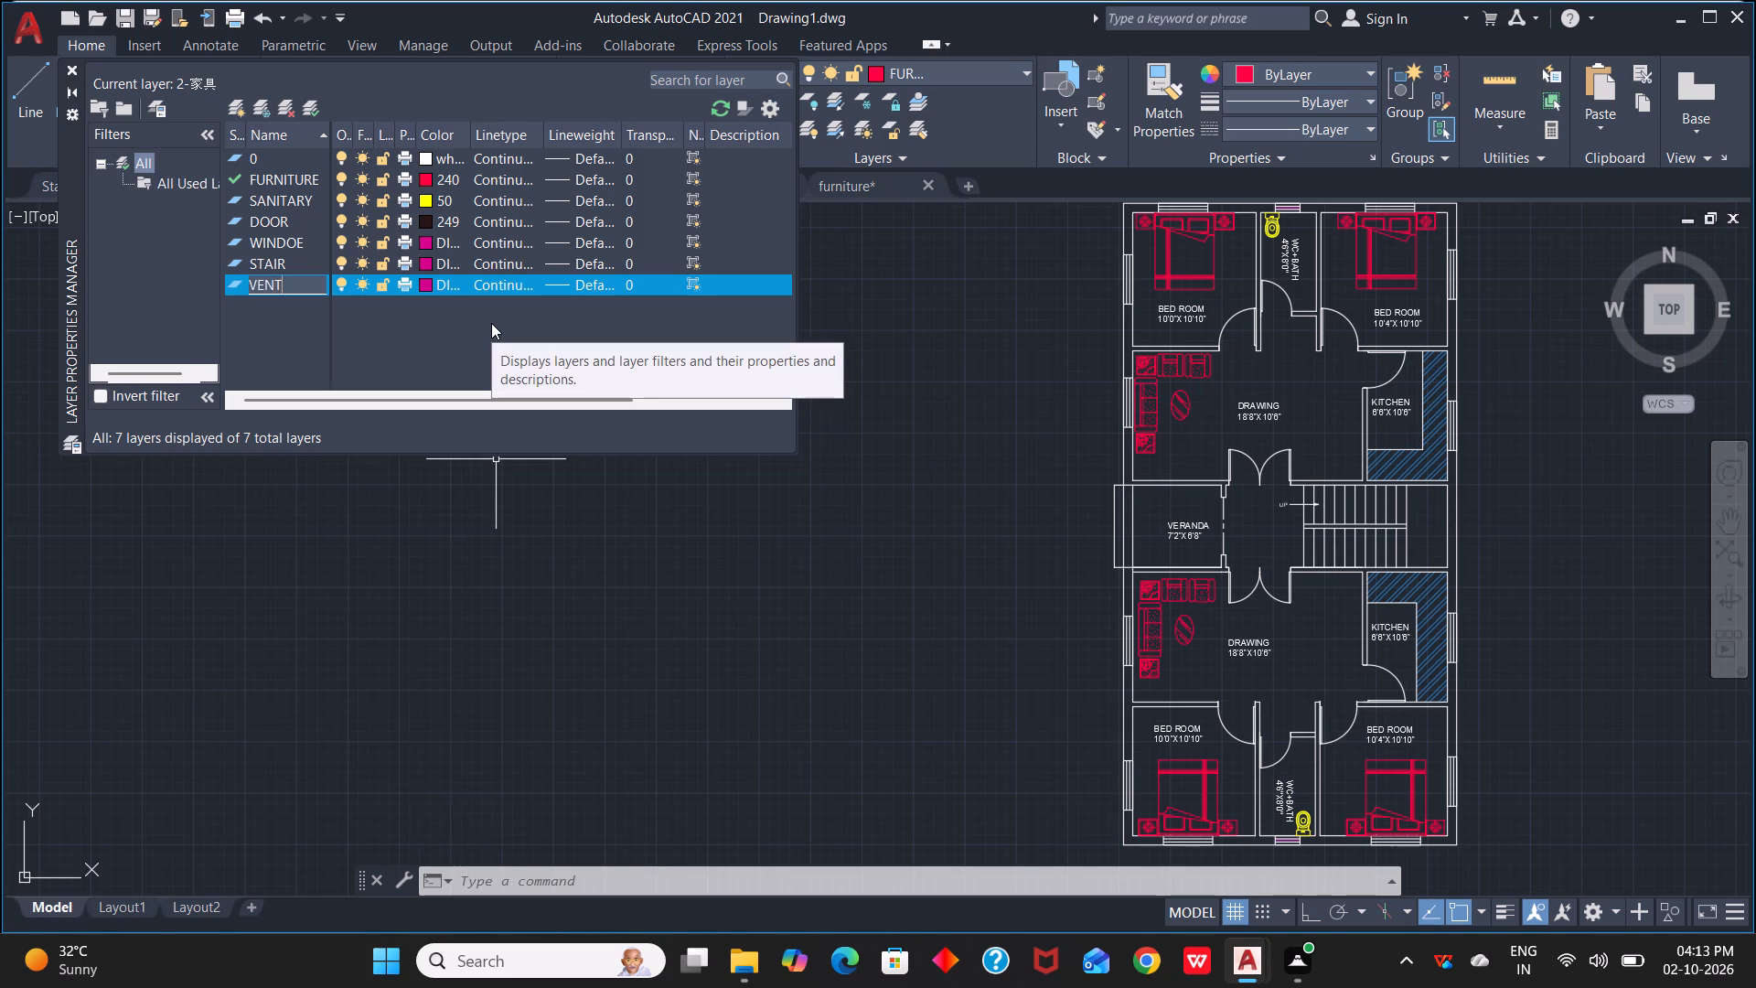
key("Return")
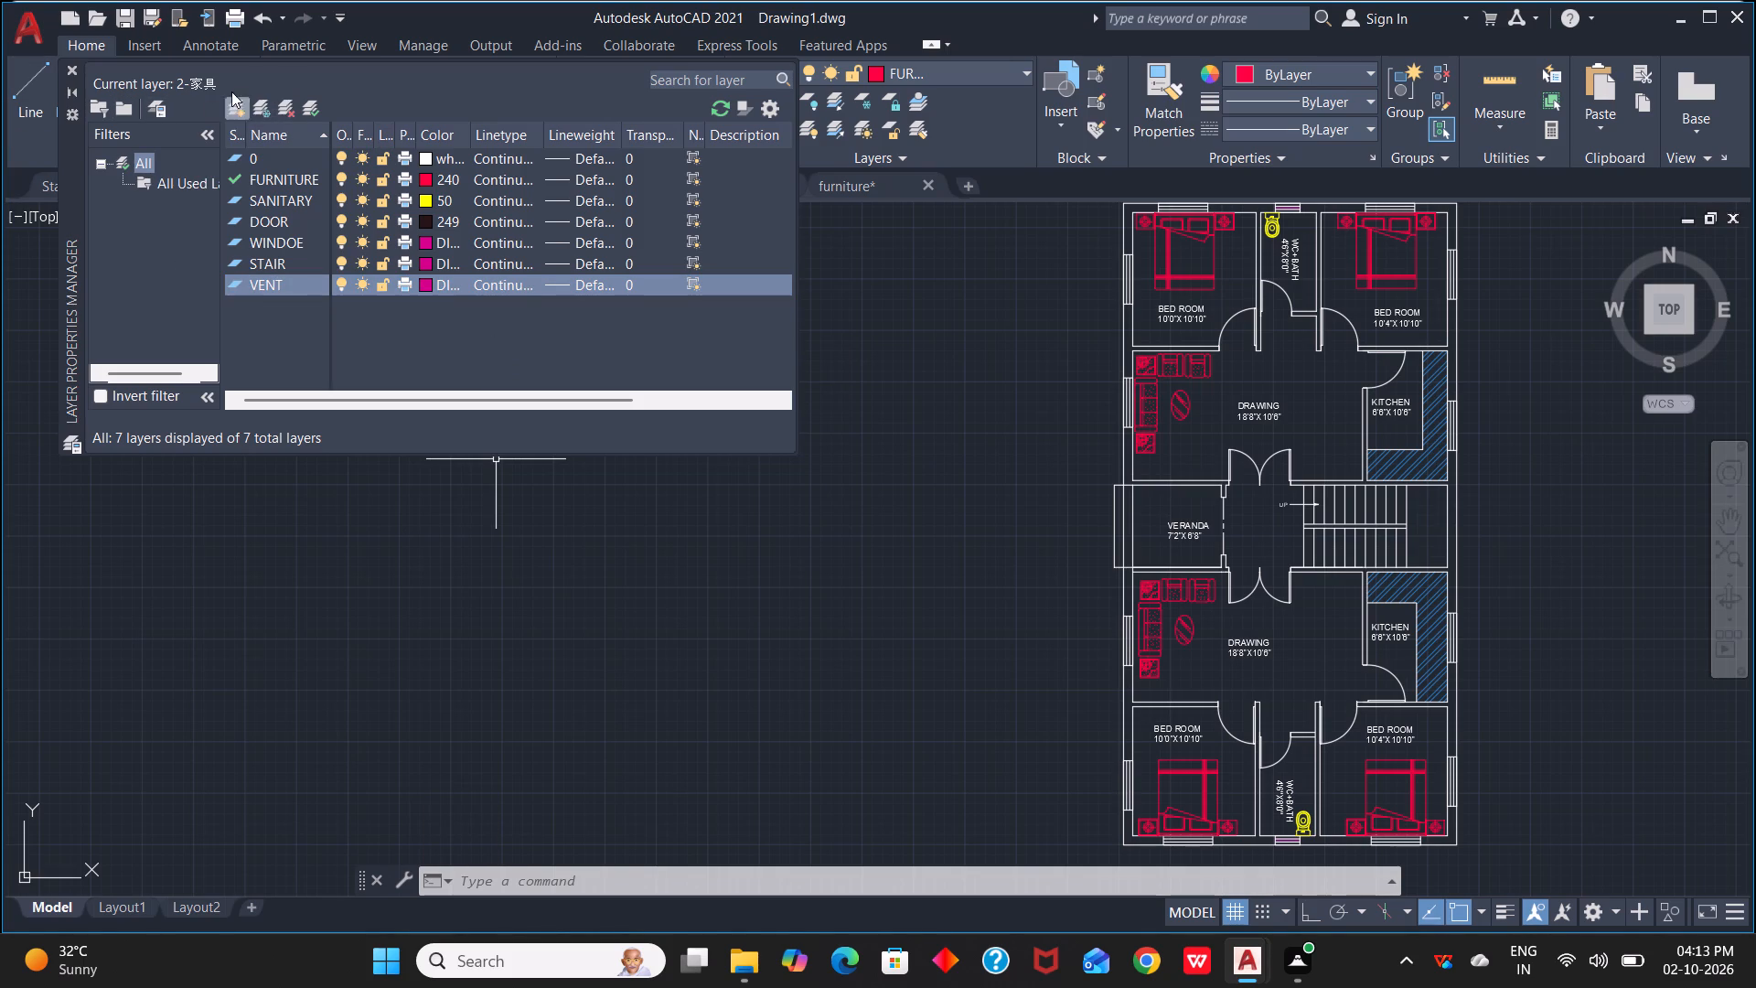
Create a new layer named OUTER.
left_click(237, 109)
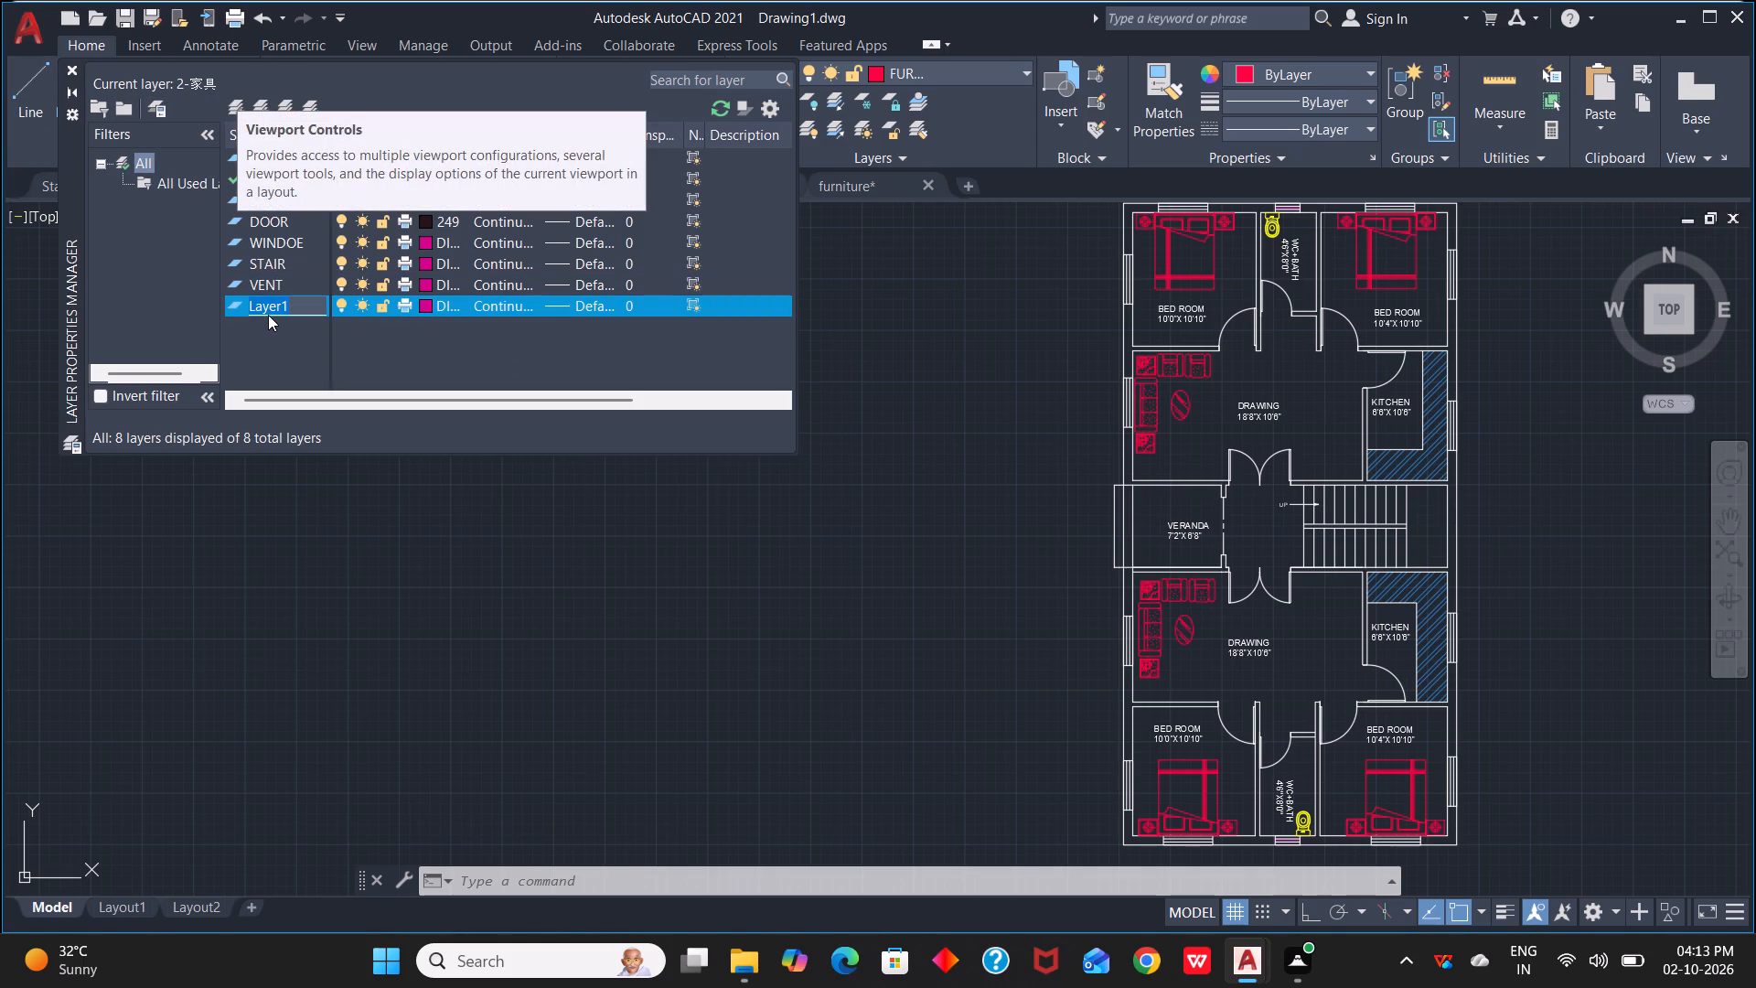
key("BackSpace")
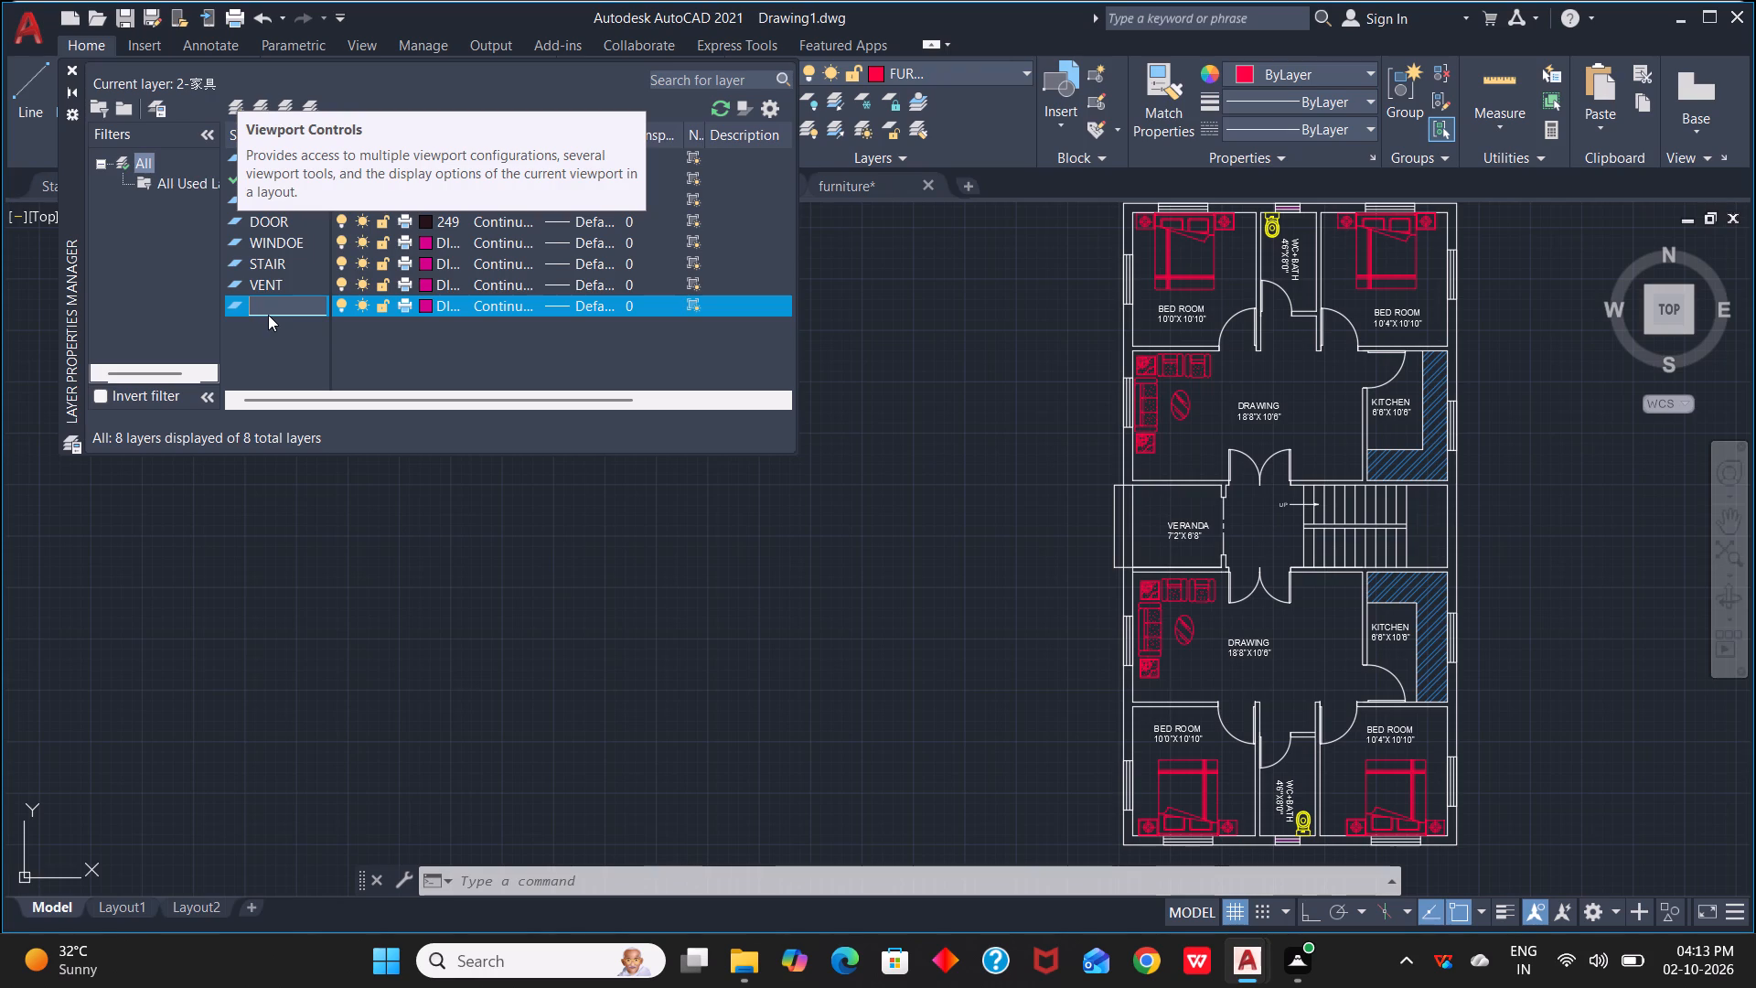
type("OUTER")
key("Return")
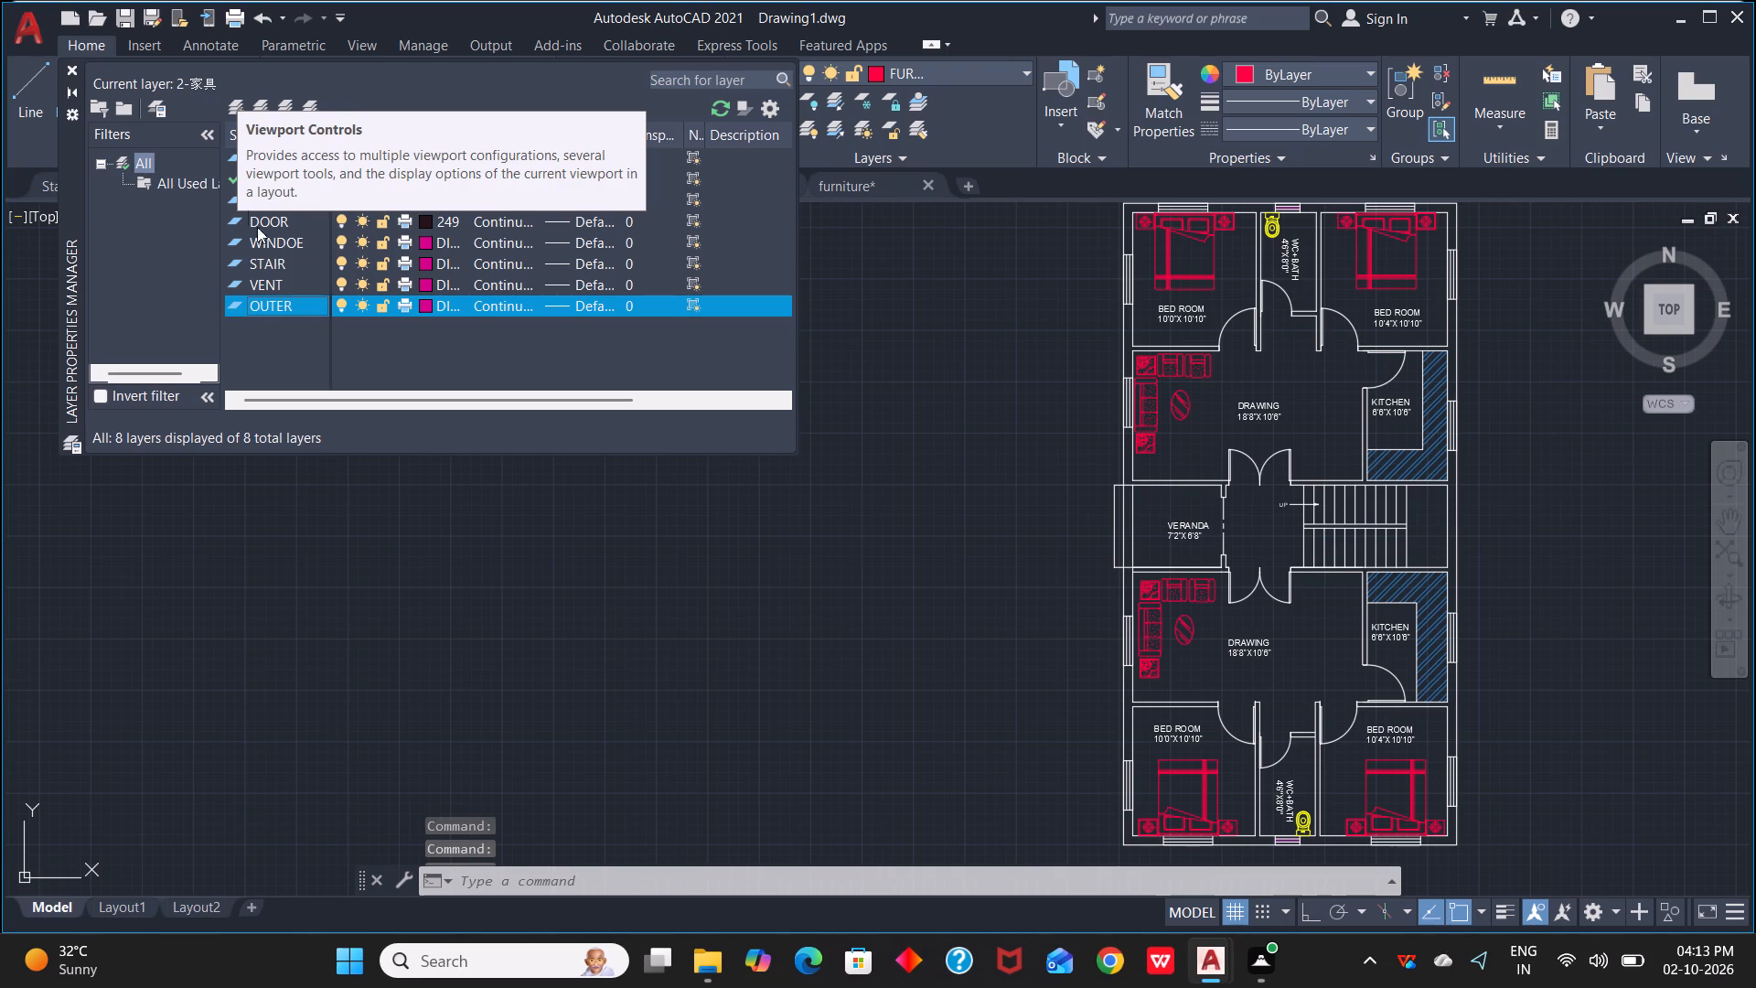
Create a new layer named INNER.
left_click(234, 104)
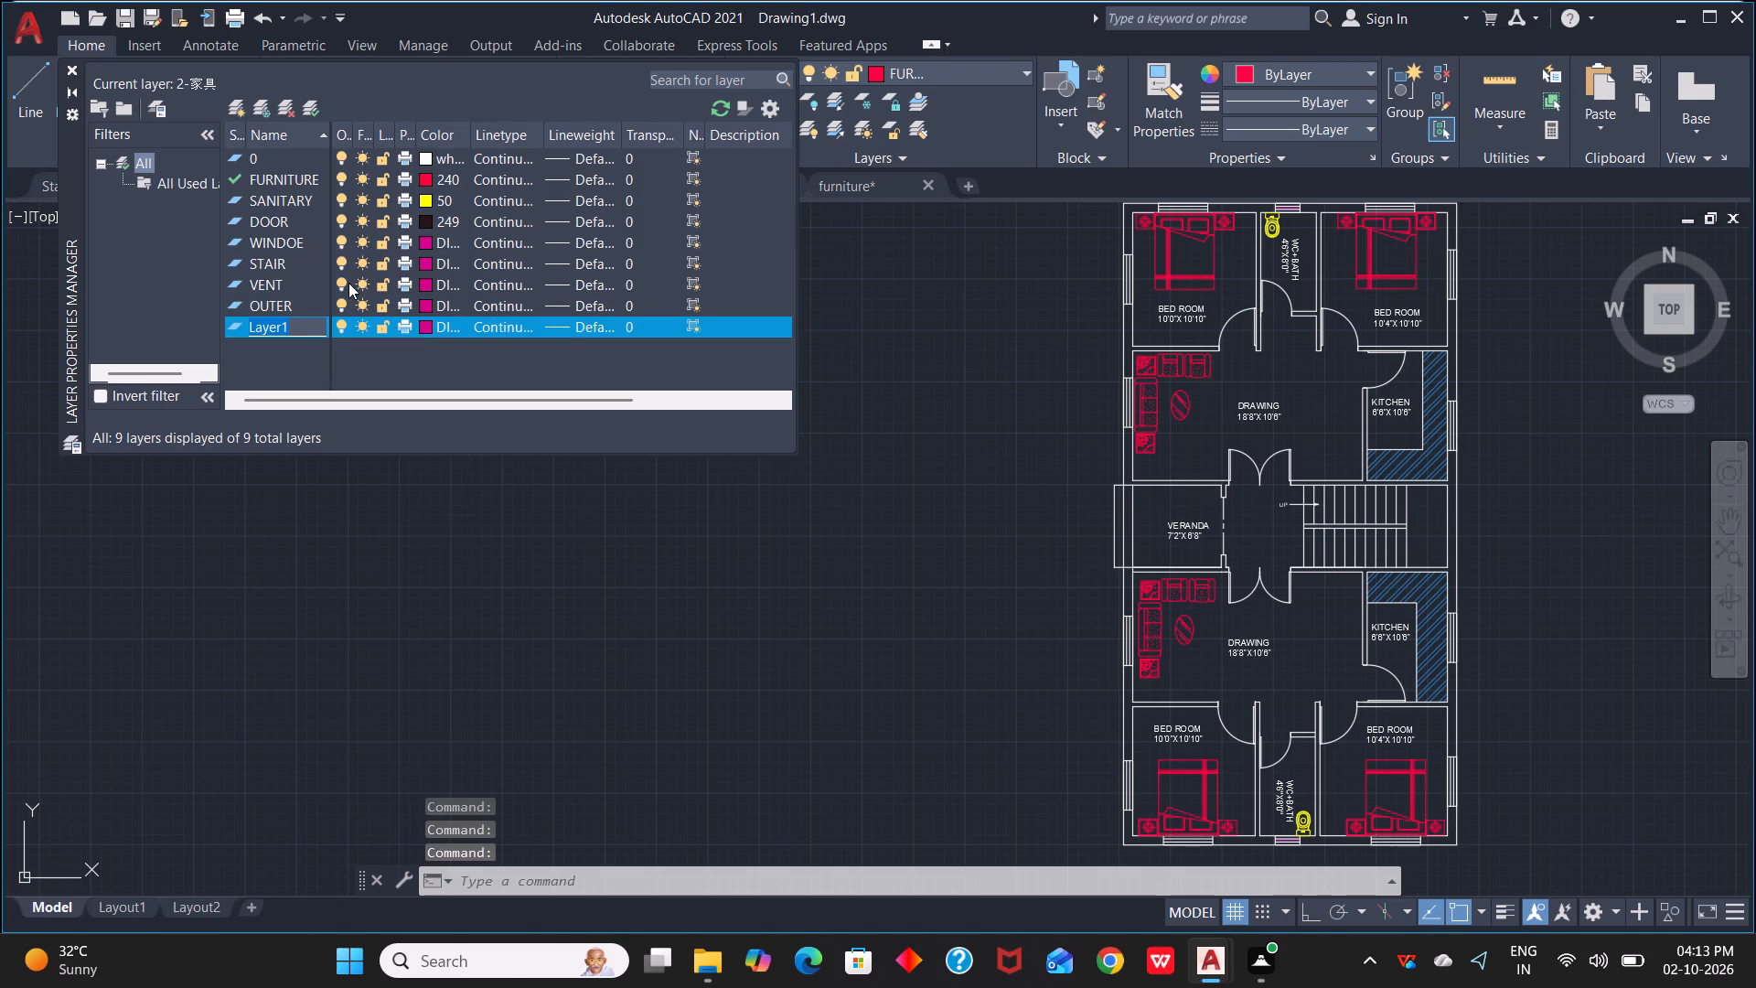
key("BackSpace")
type("INNER")
left_click(322, 351)
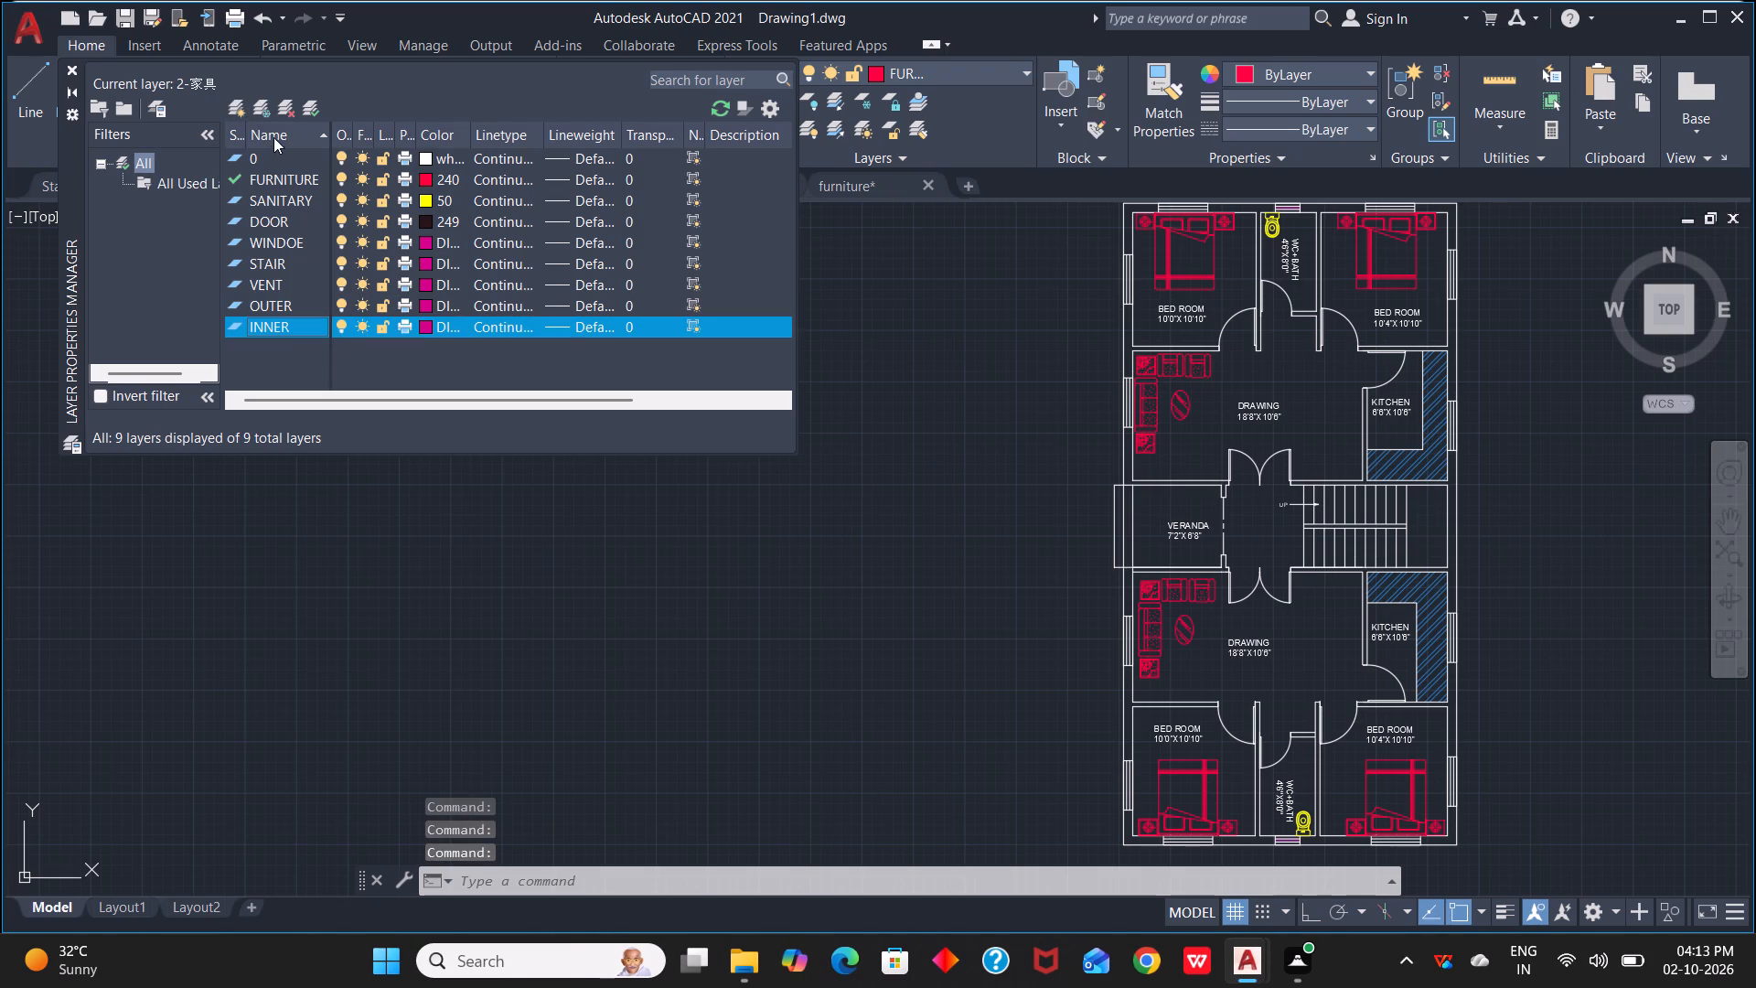
Create a new layer named GRIL.
left_click(231, 102)
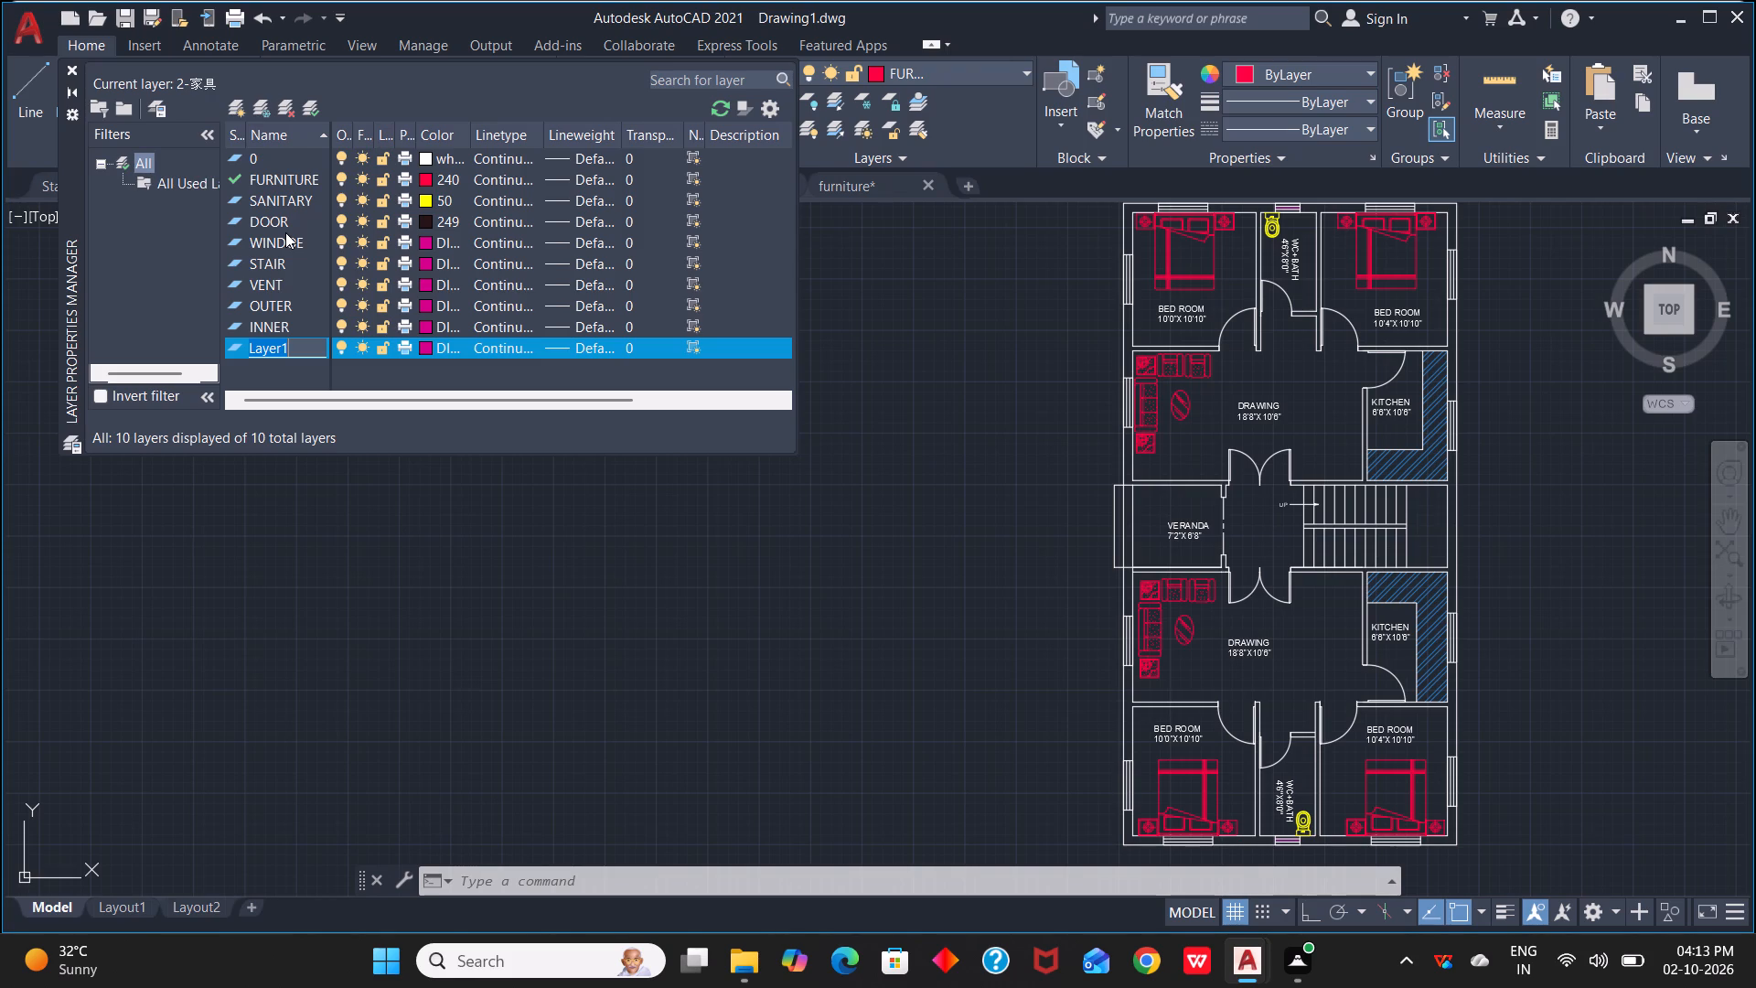
type("GRIL")
key("Return")
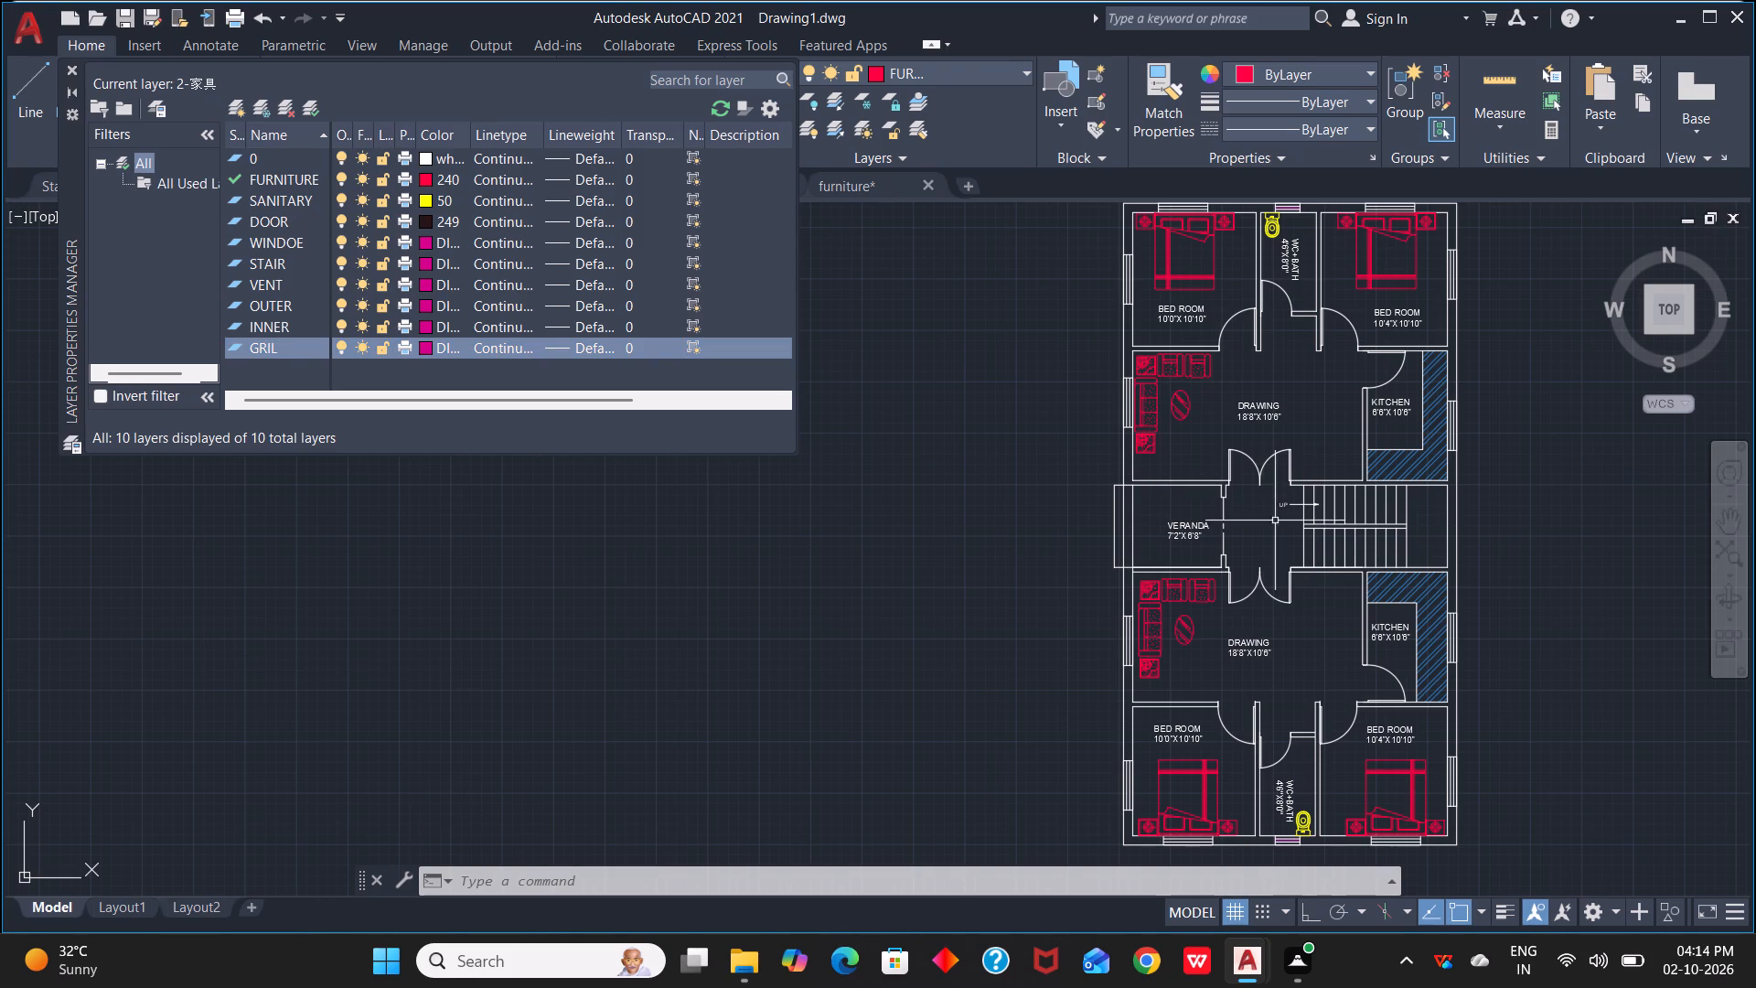
Move the dashed line across the veranda's opening towards the stairs onto the GRIL layer.
left_click(1222, 544)
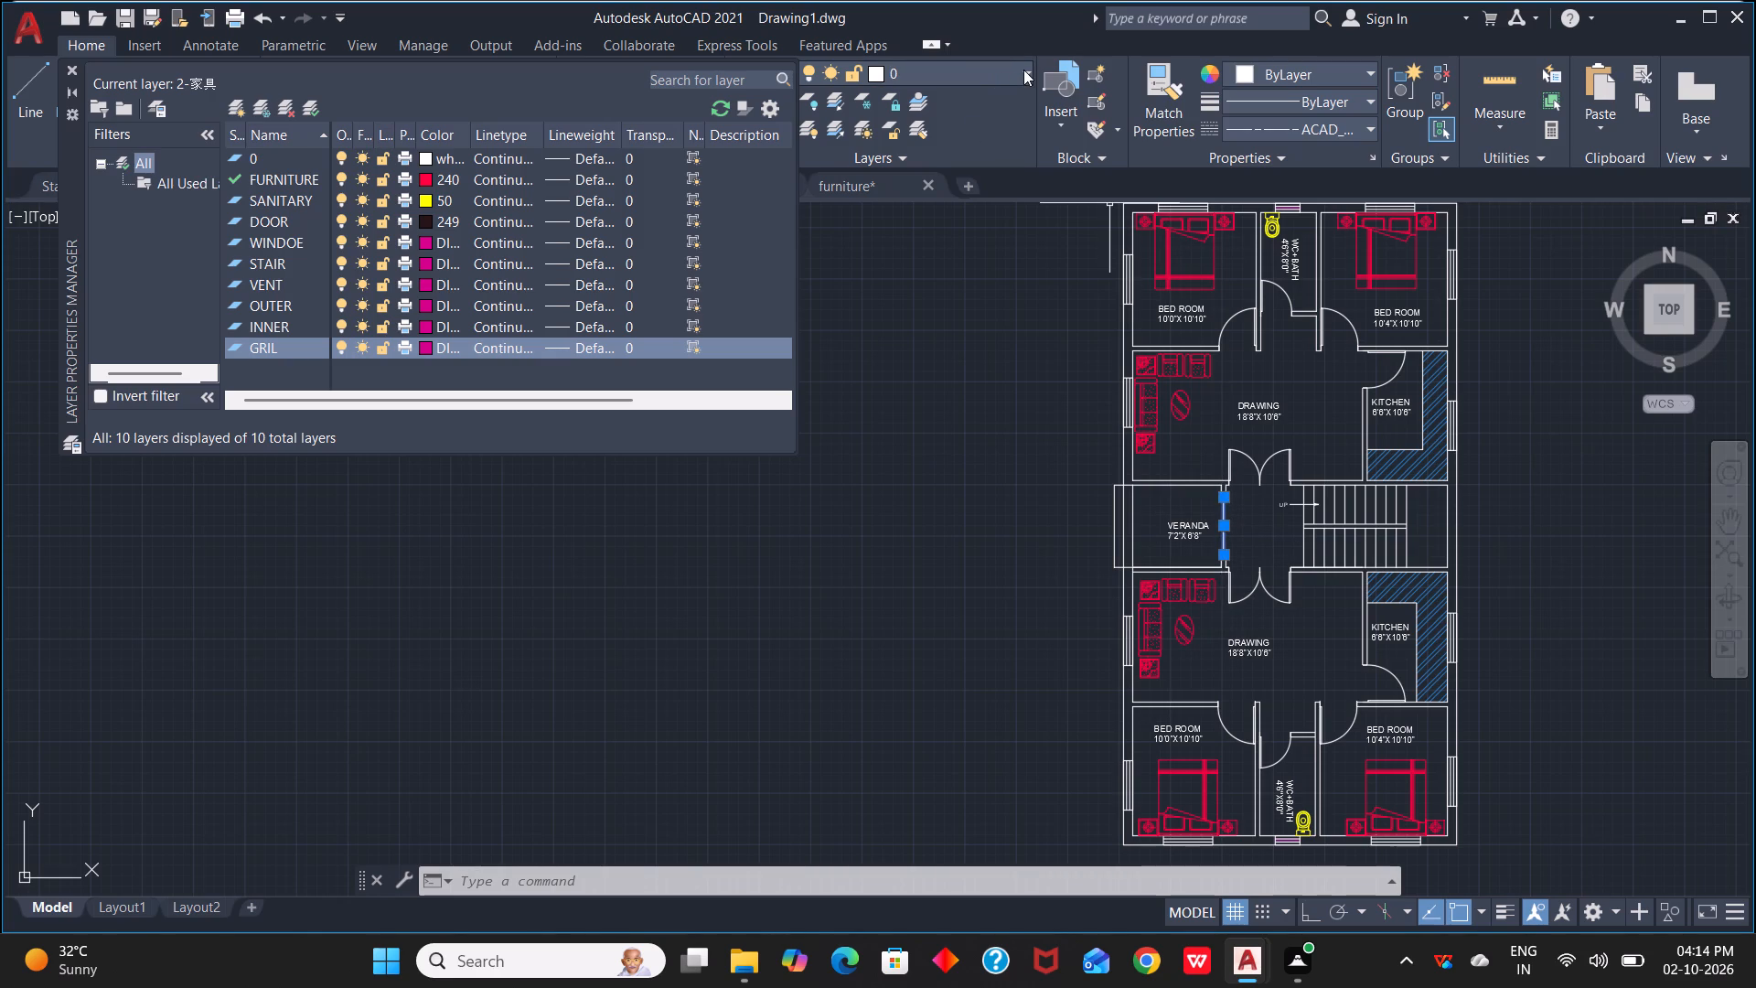
left_click(1023, 70)
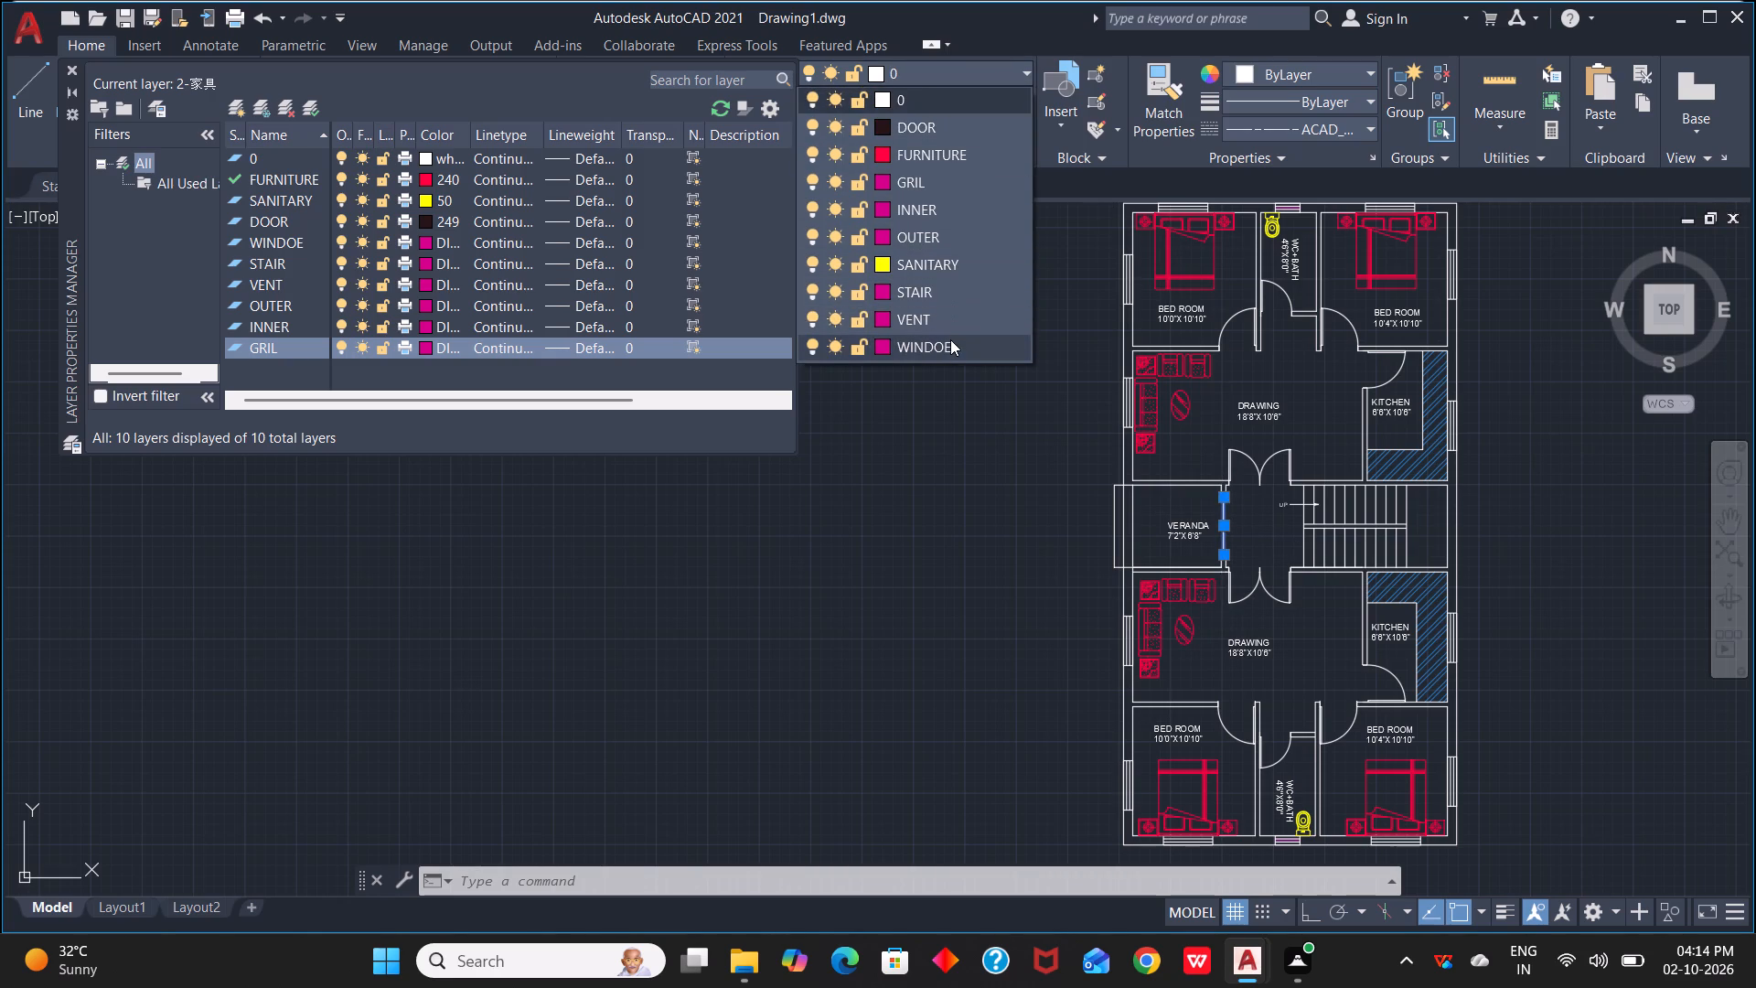
left_click(944, 187)
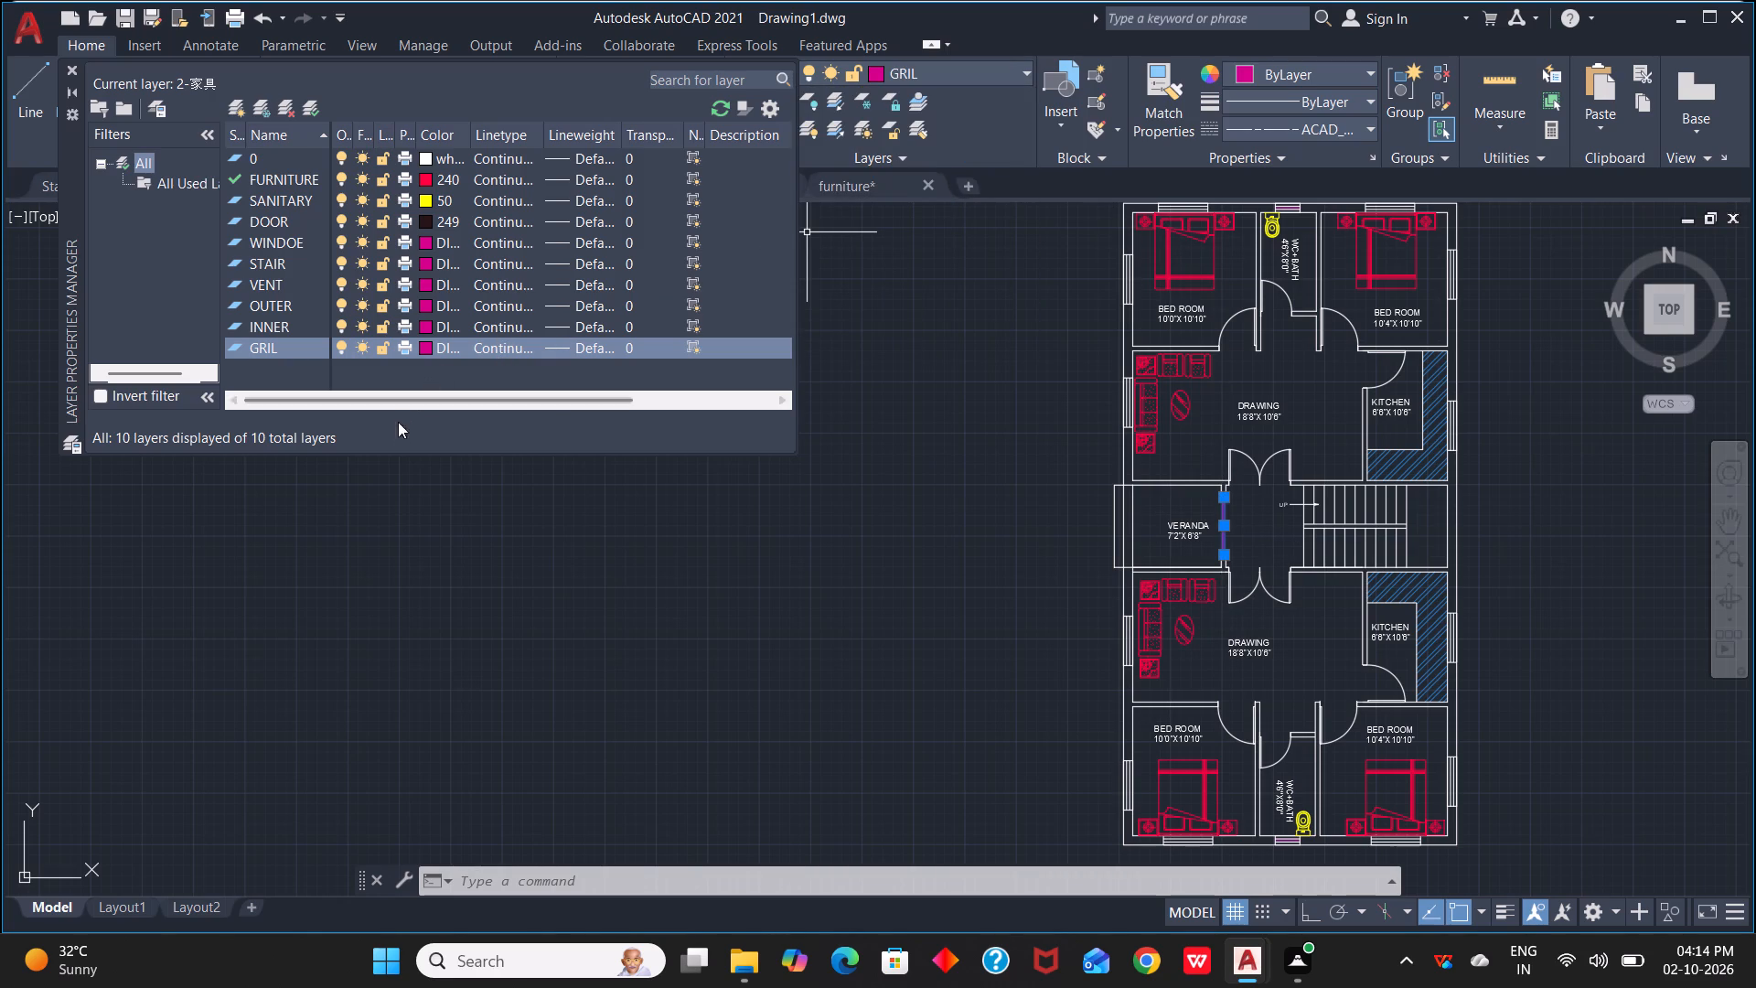
key("Escape")
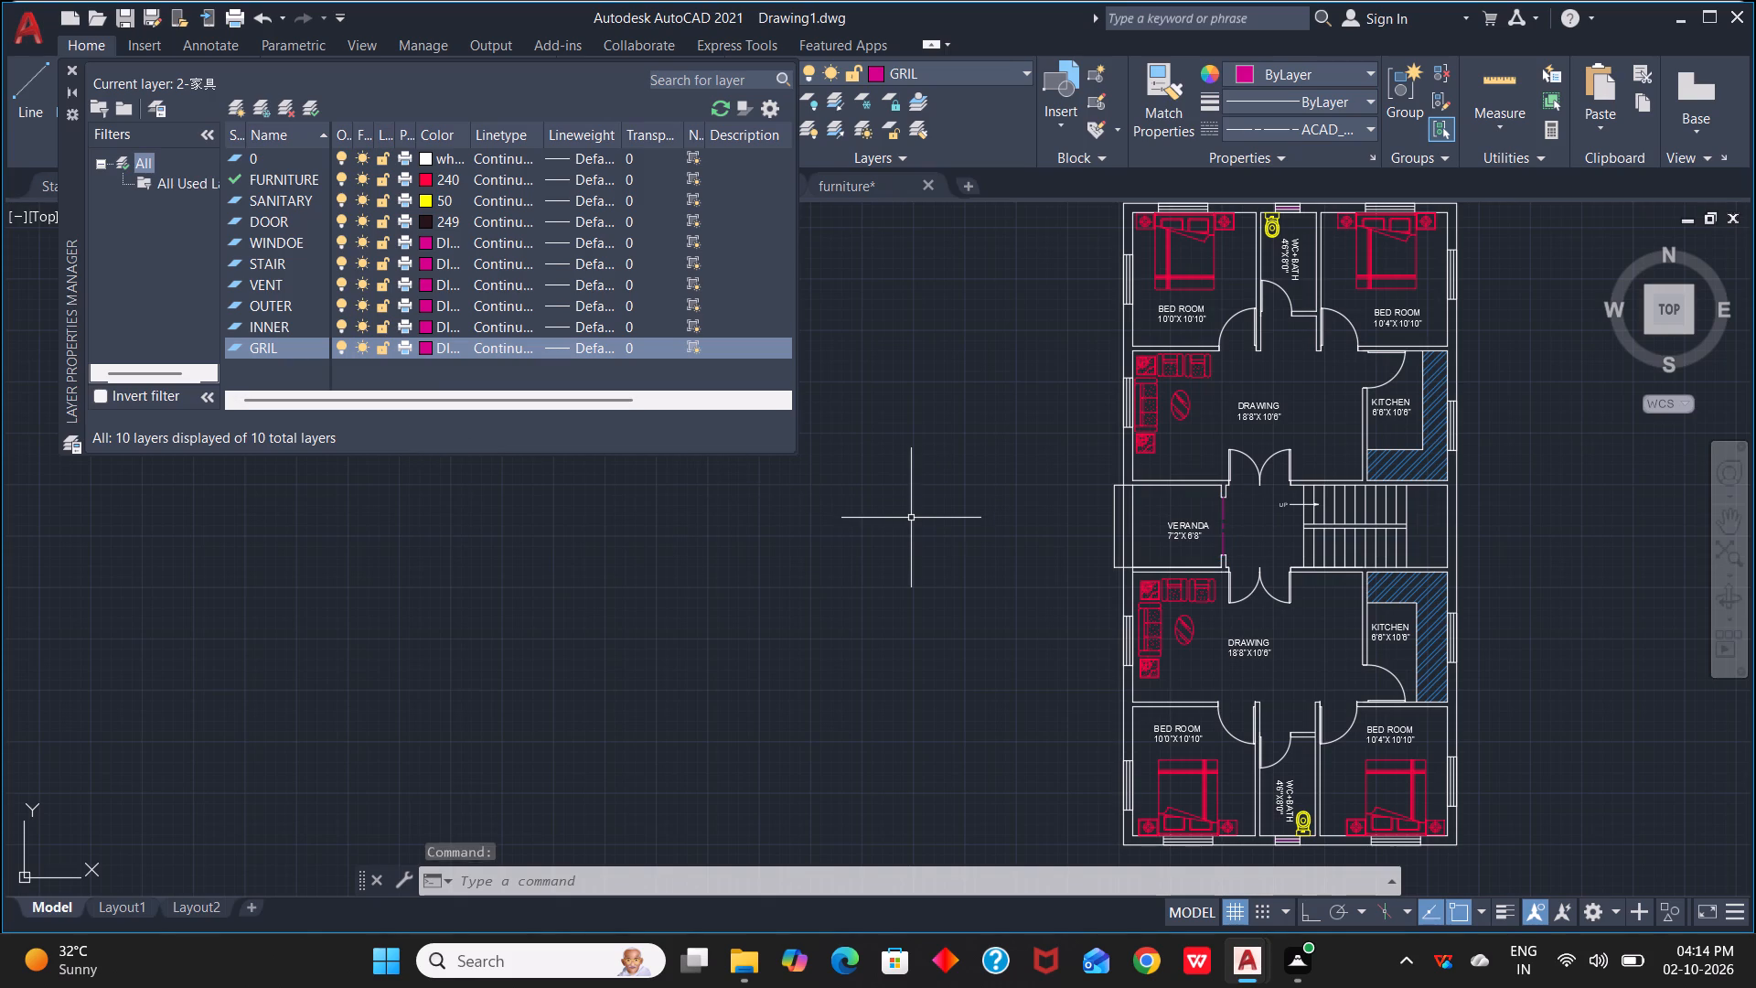
Set the STAIR layer's colour to DIC 411 from the DIC COLOR GUIDE(R) colour book.
scroll(1227, 538, "up", 4)
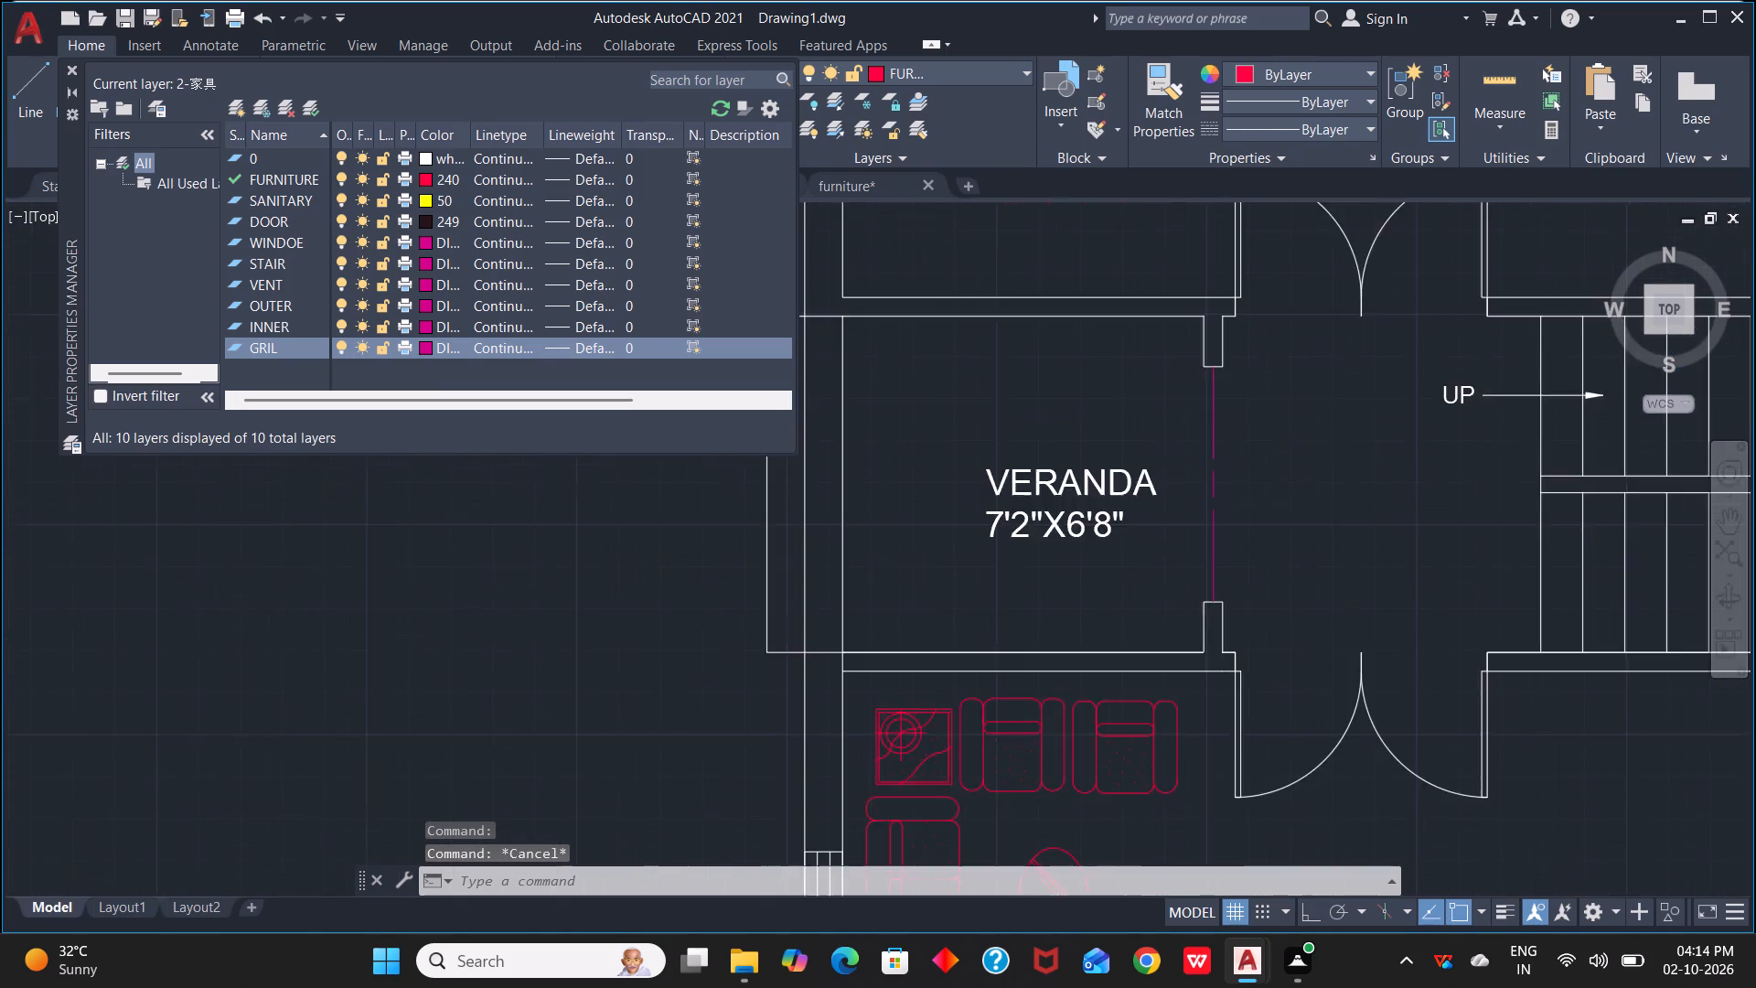
scroll(1219, 523, "down", 3)
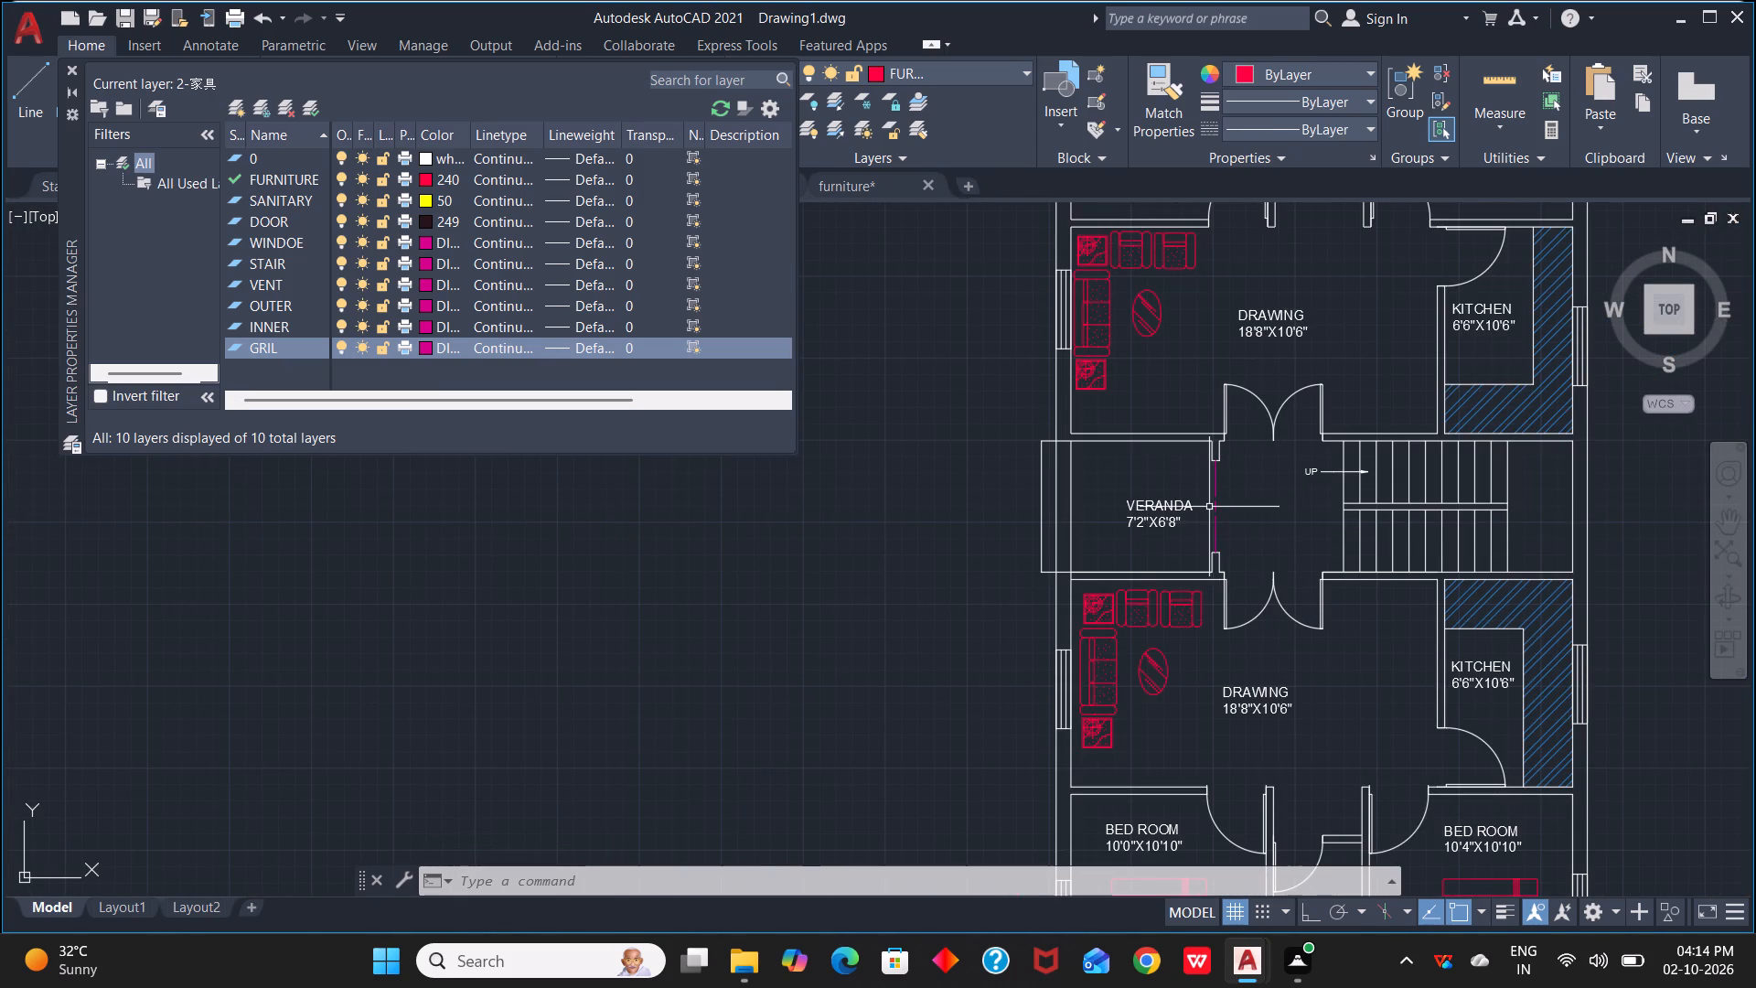
left_click(424, 261)
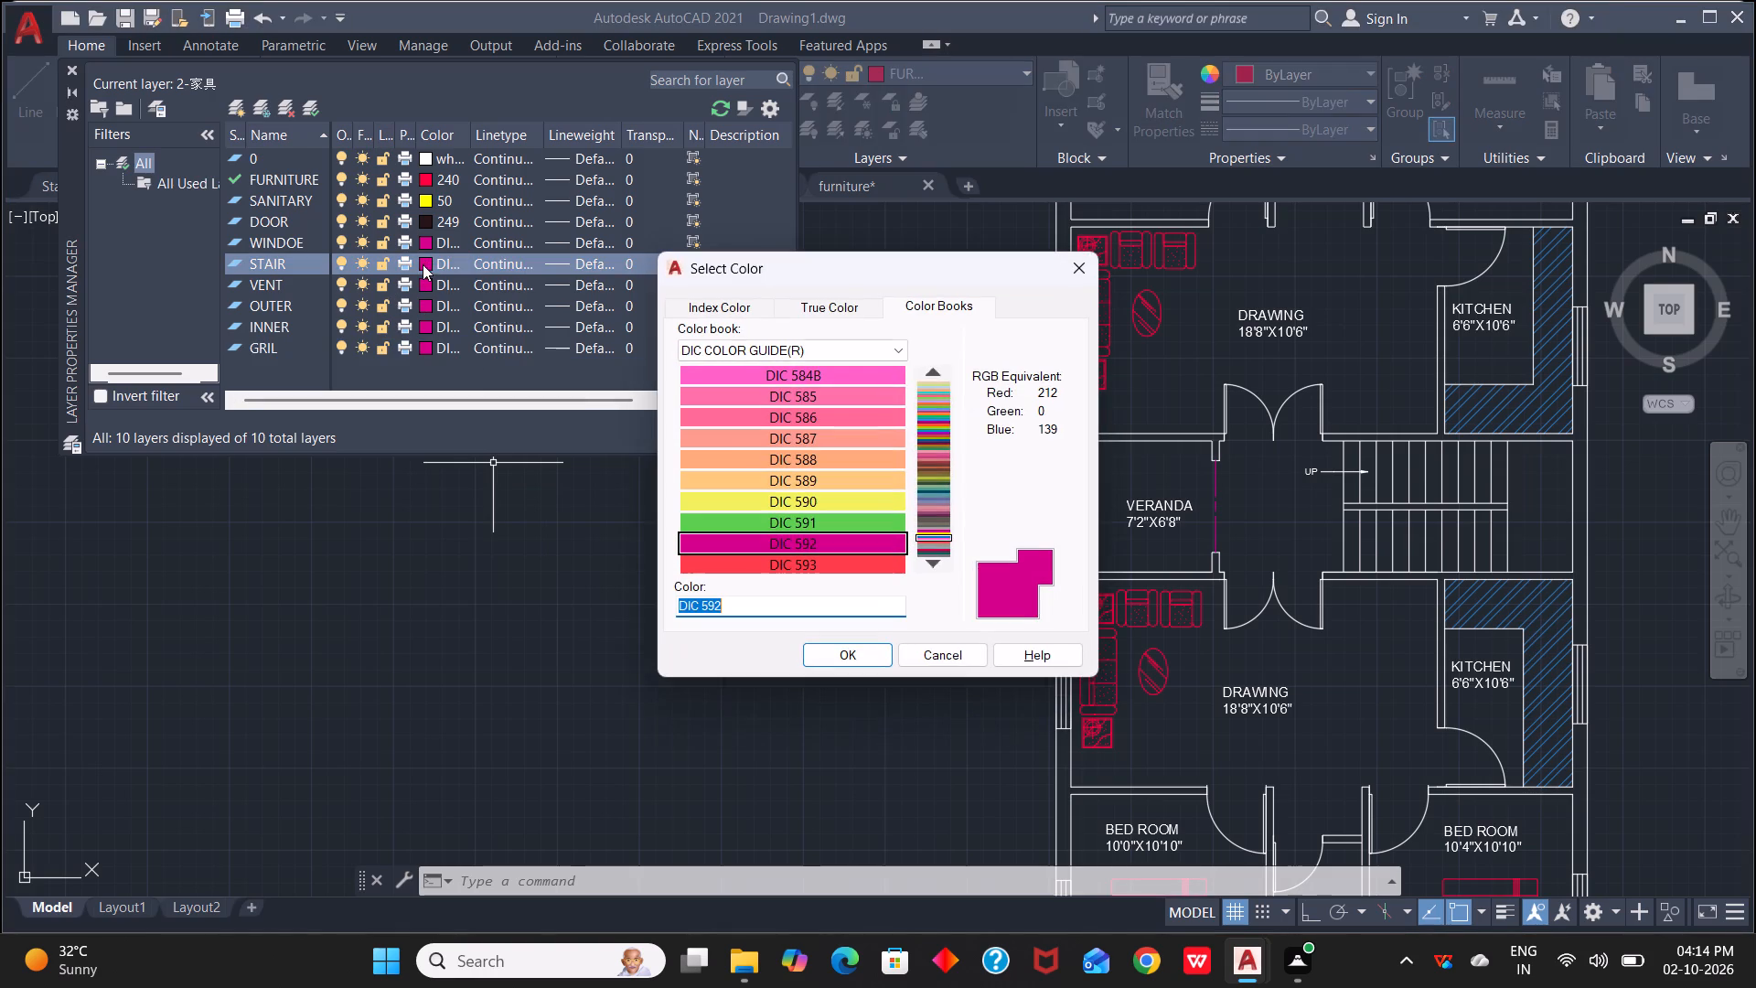
left_click(807, 375)
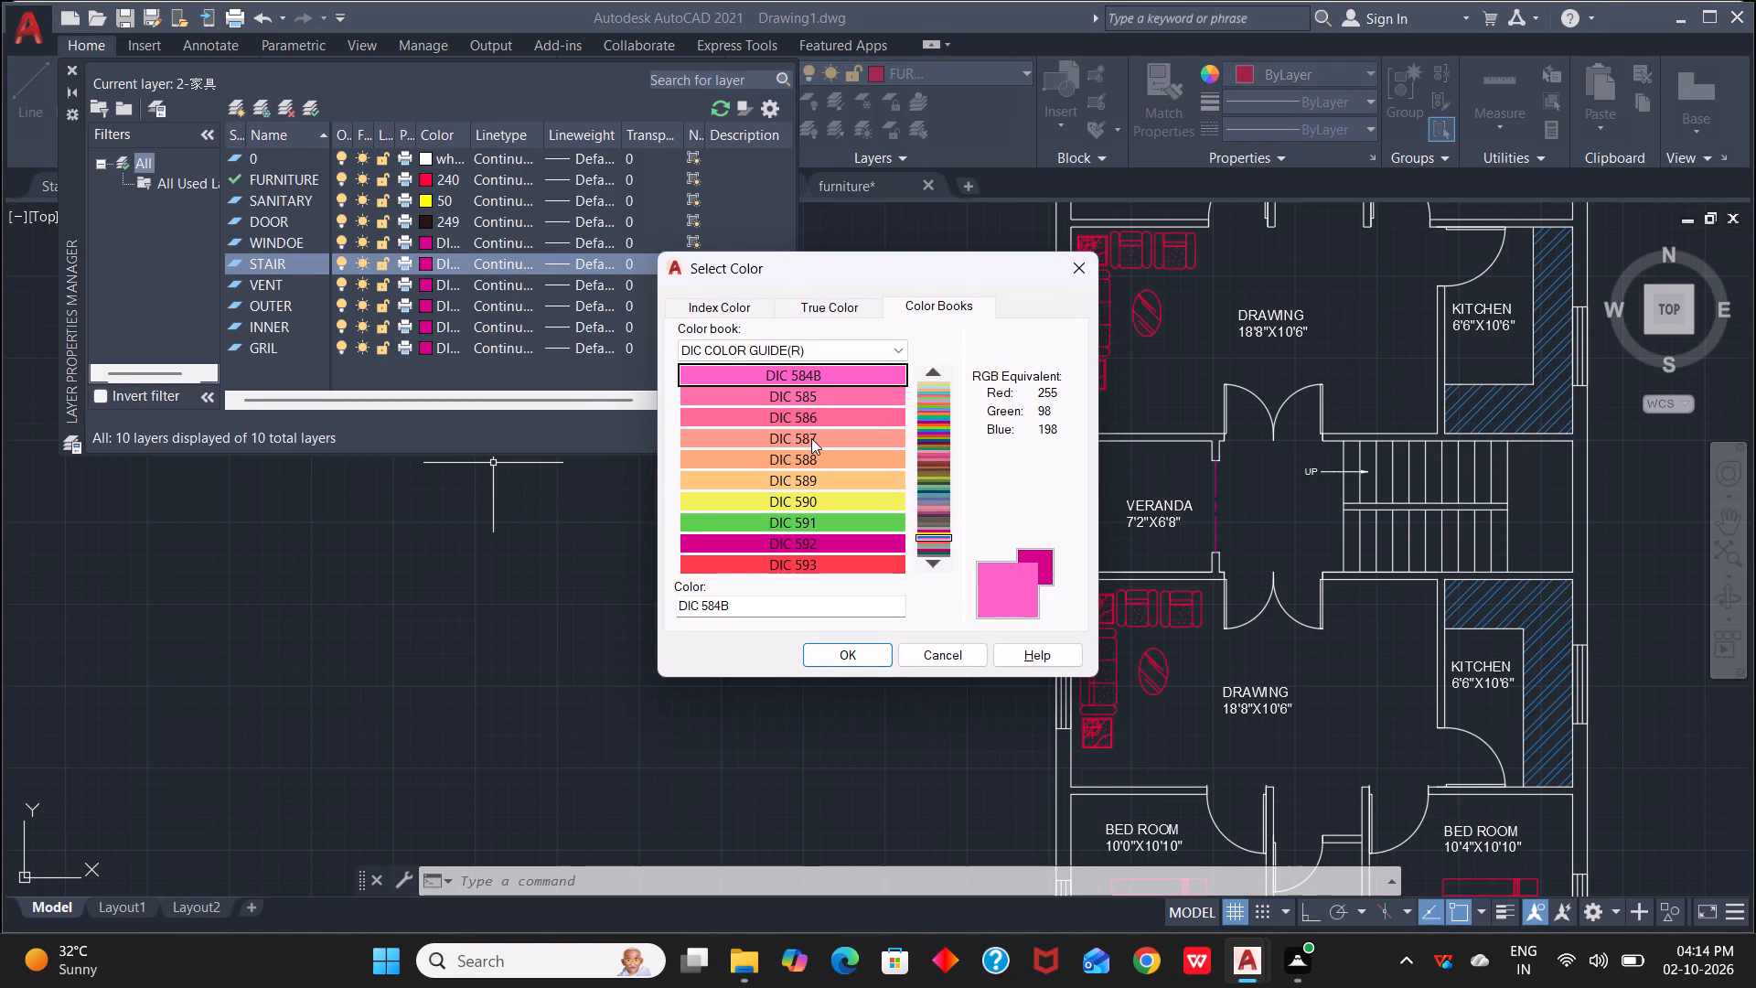
scroll(811, 438, "down", 1)
scroll(810, 512, "down", 2)
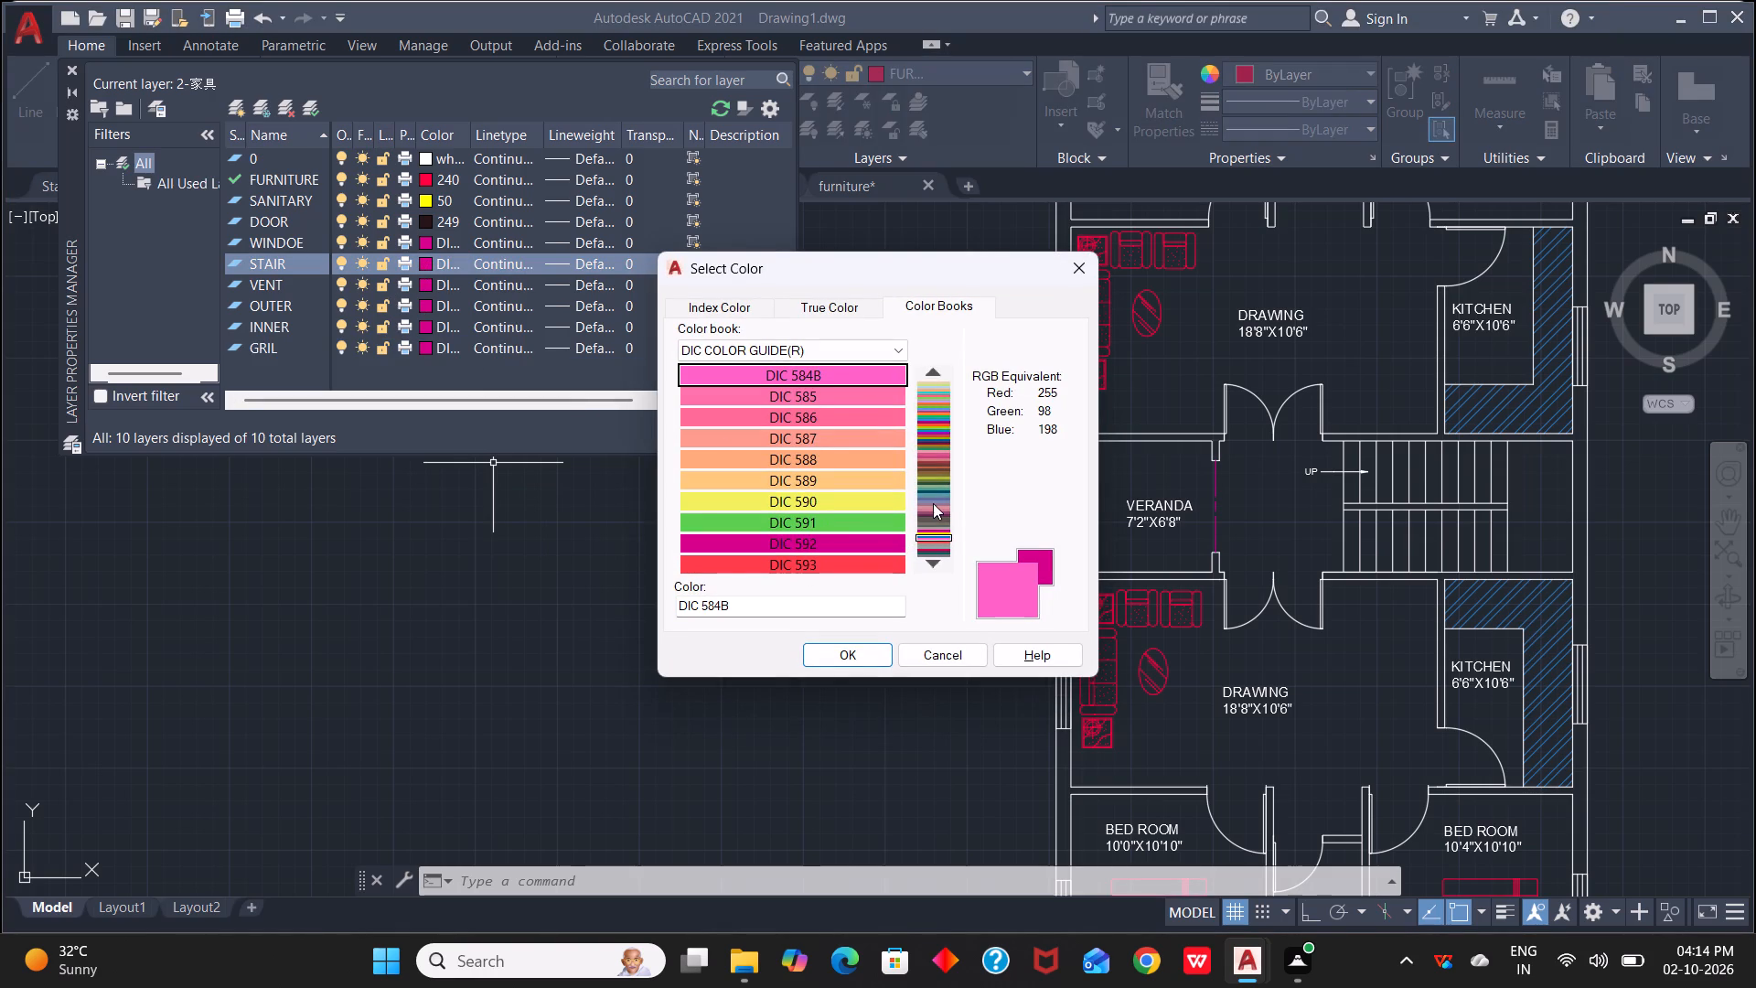
left_click(936, 492)
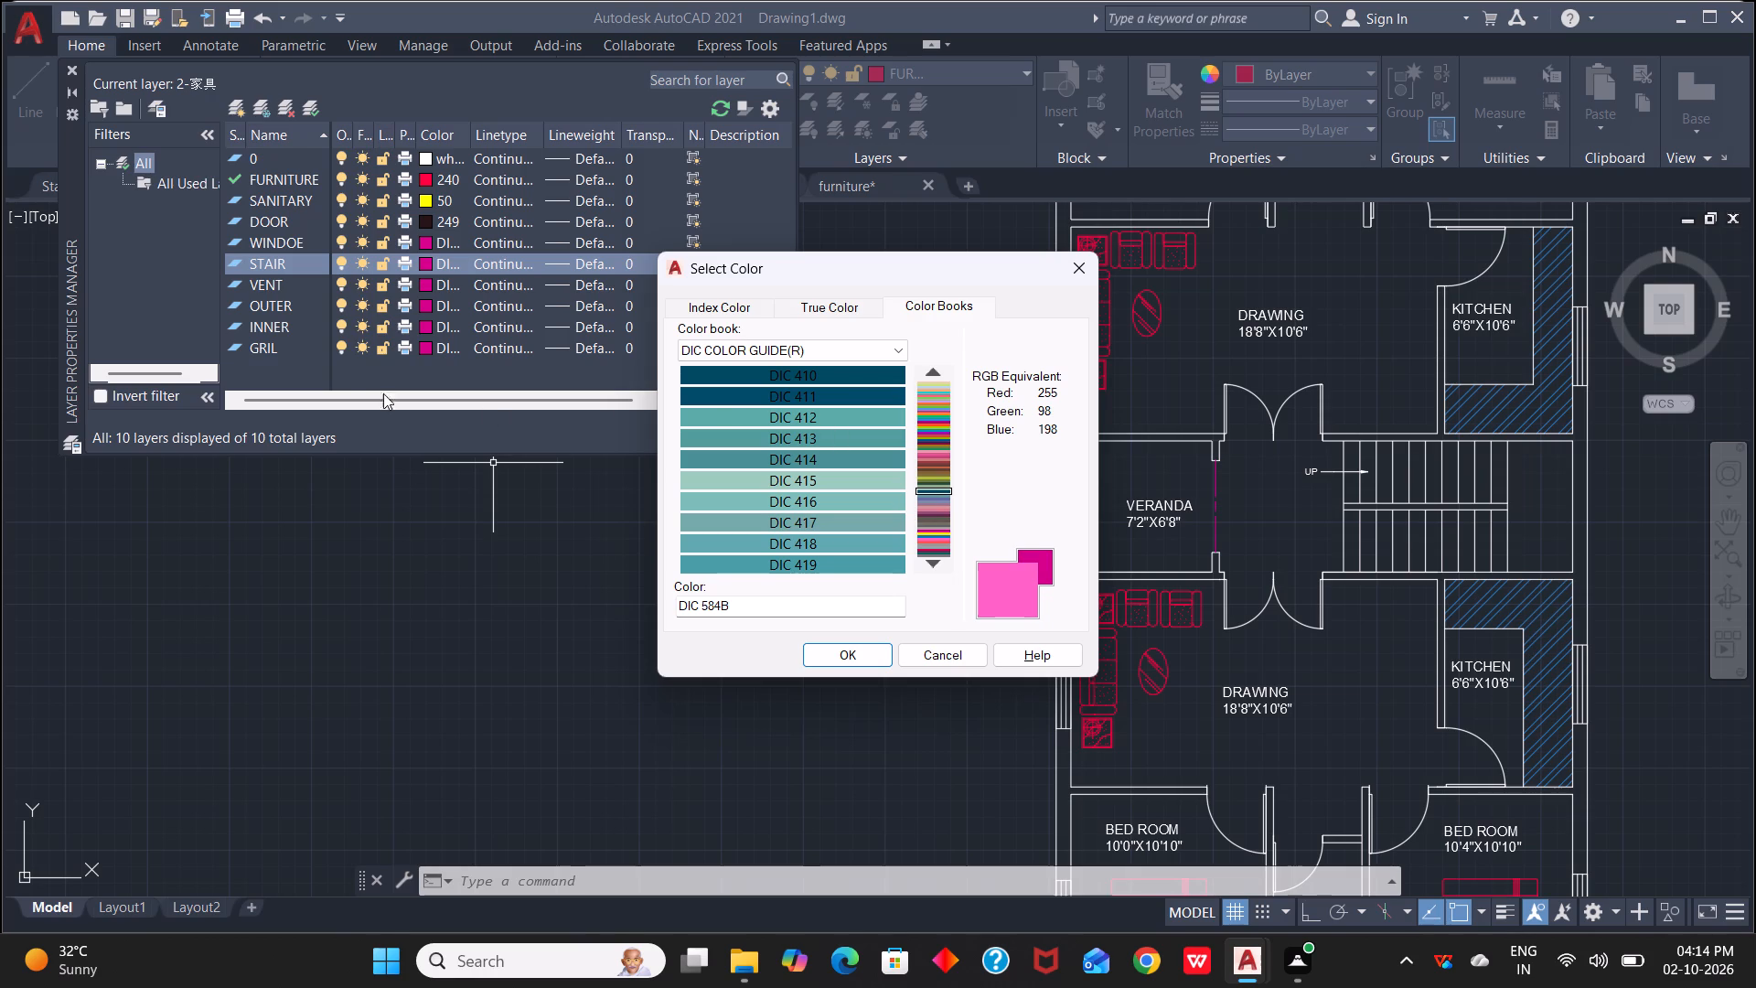
left_click(847, 392)
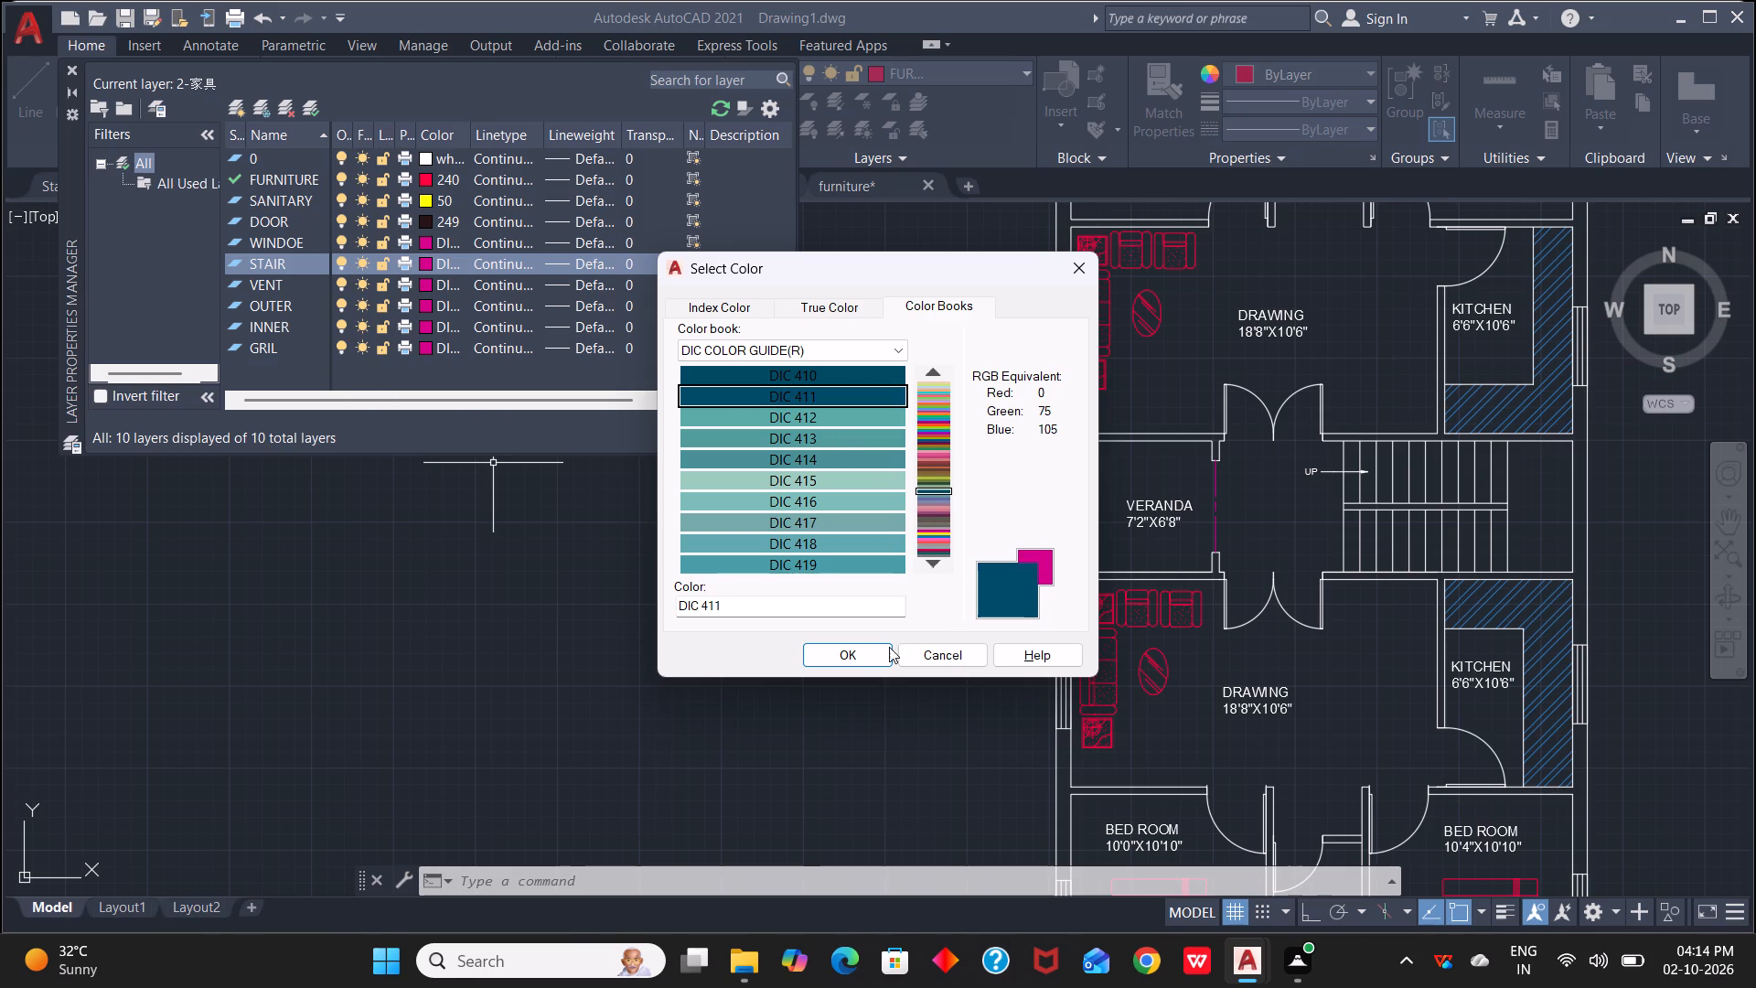
left_click(872, 650)
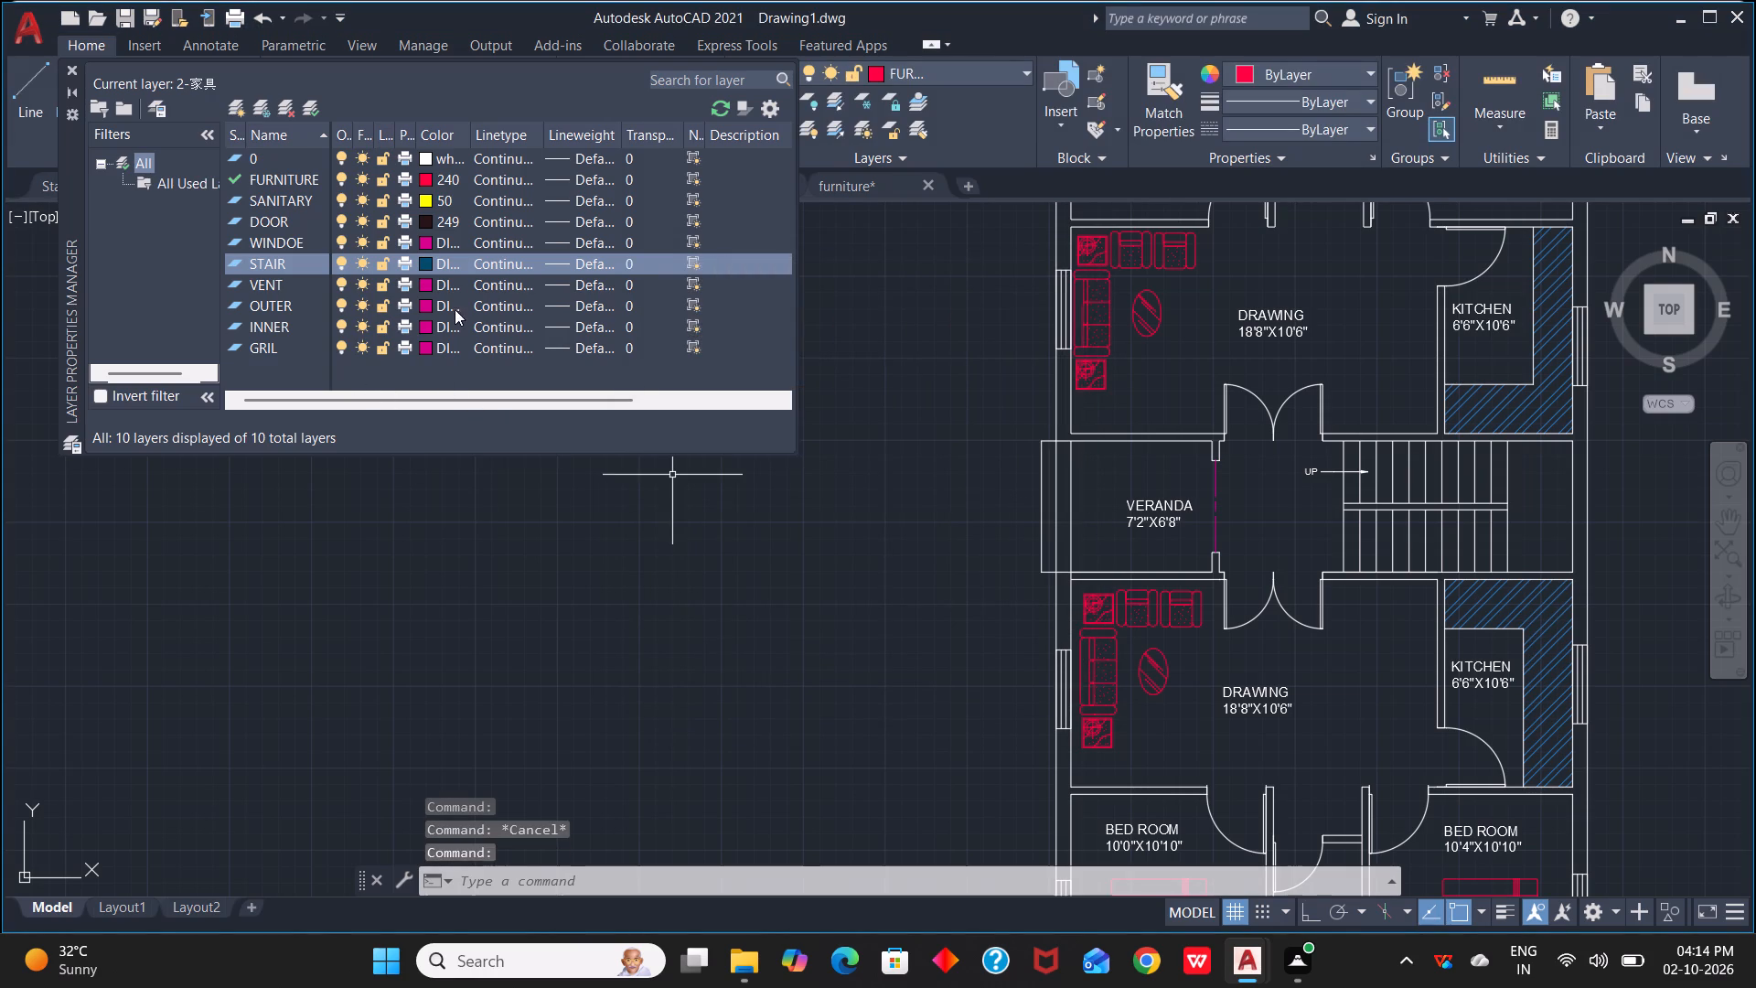
Set the VENT layer's colour to DIC 642 from the DIC COLOR GUIDE(R) colour book.
left_click(424, 284)
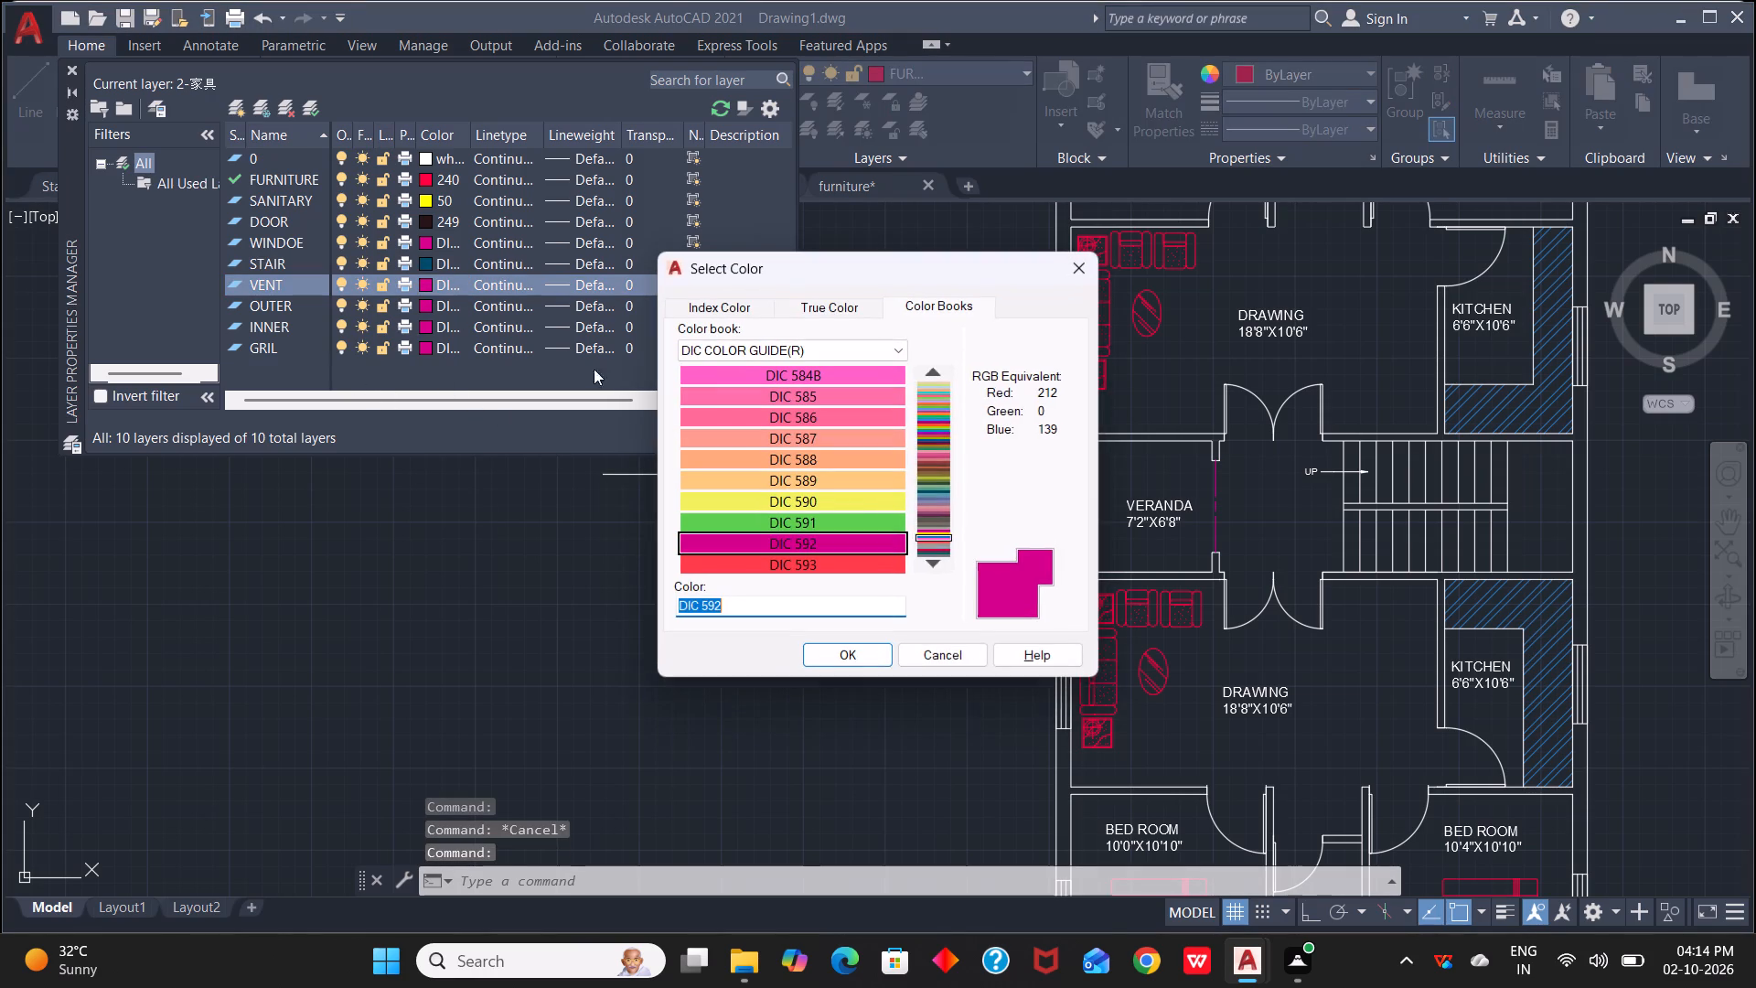
scroll(809, 482, "down", 2)
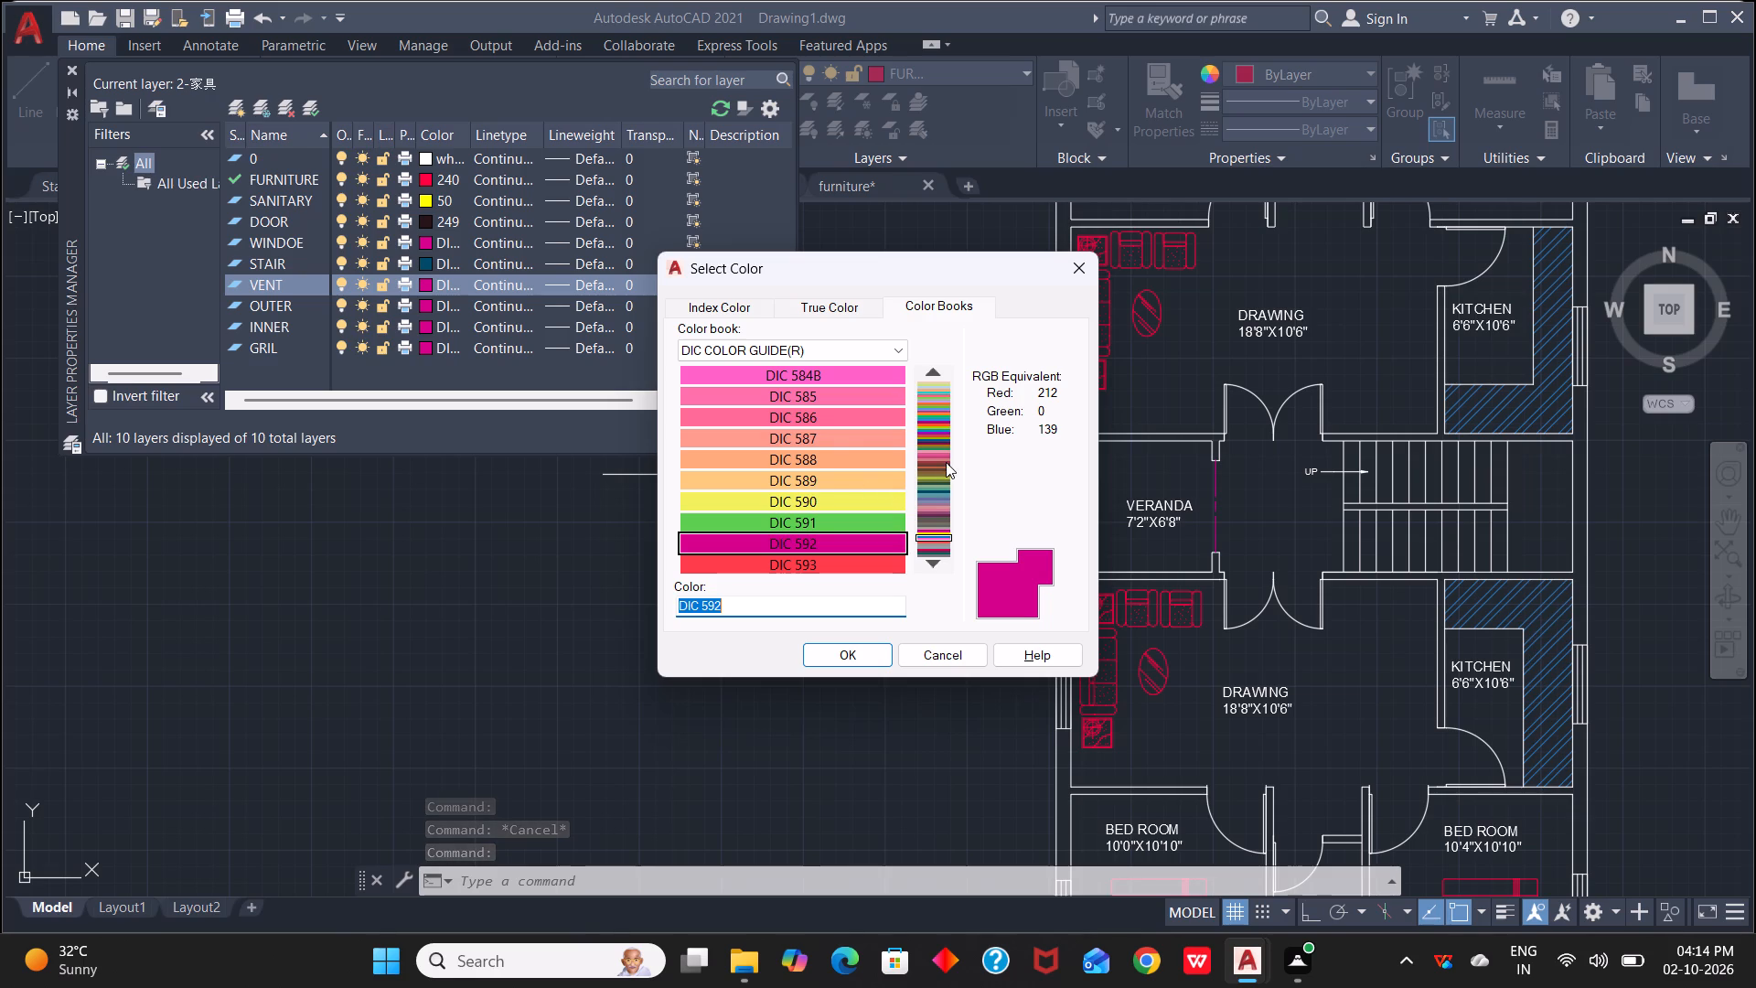
scroll(946, 462, "down", 2)
scroll(931, 487, "up", 3)
left_click(944, 550)
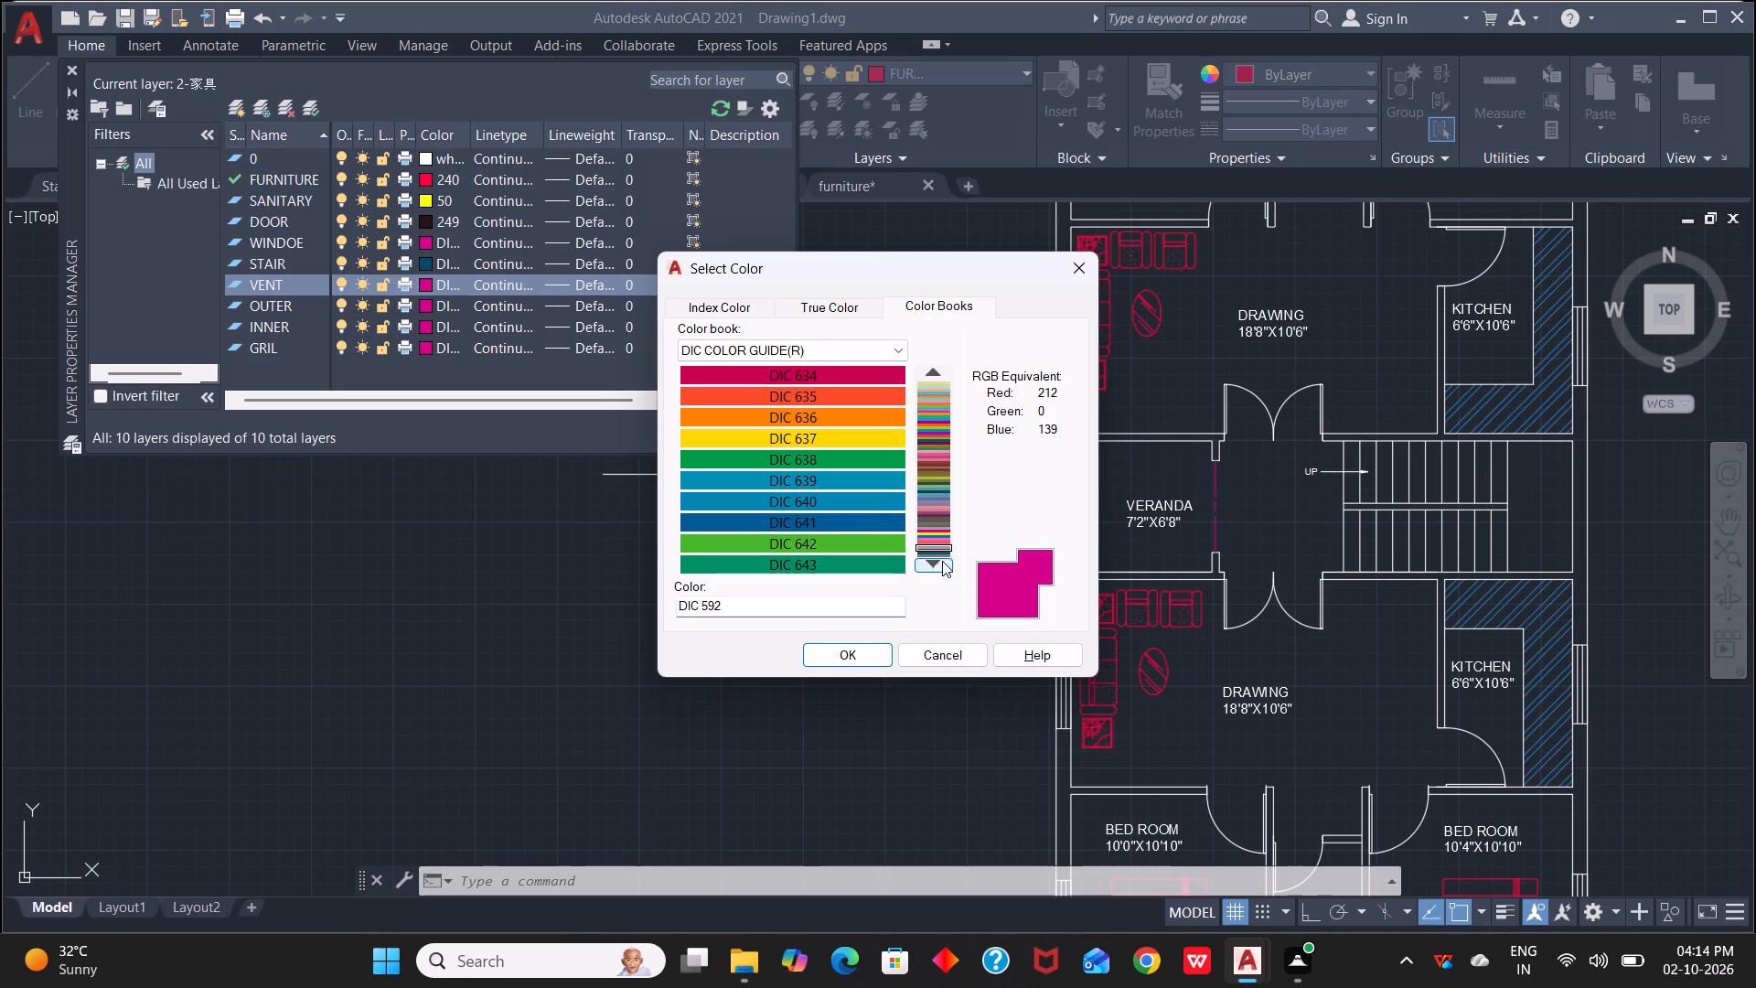
left_click(819, 543)
left_click(849, 659)
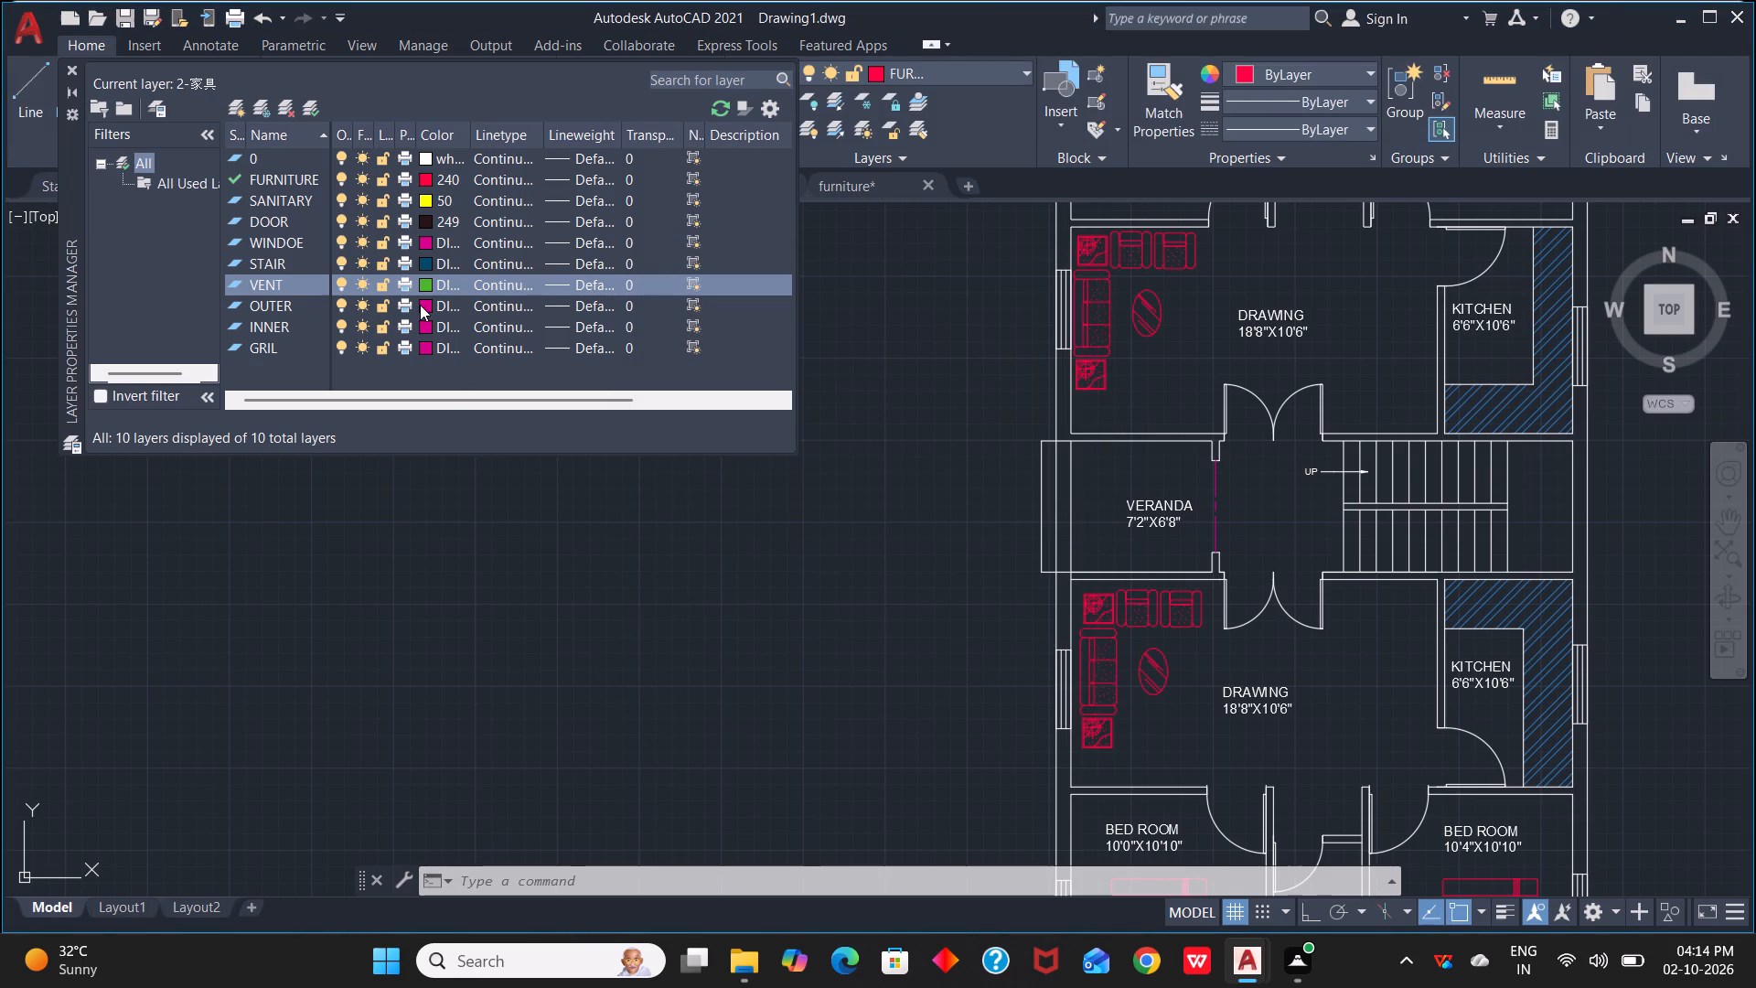
Set the OUTER layer's colour to DIC 227 from the DIC COLOR GUIDE(R) colour book.
left_click(424, 306)
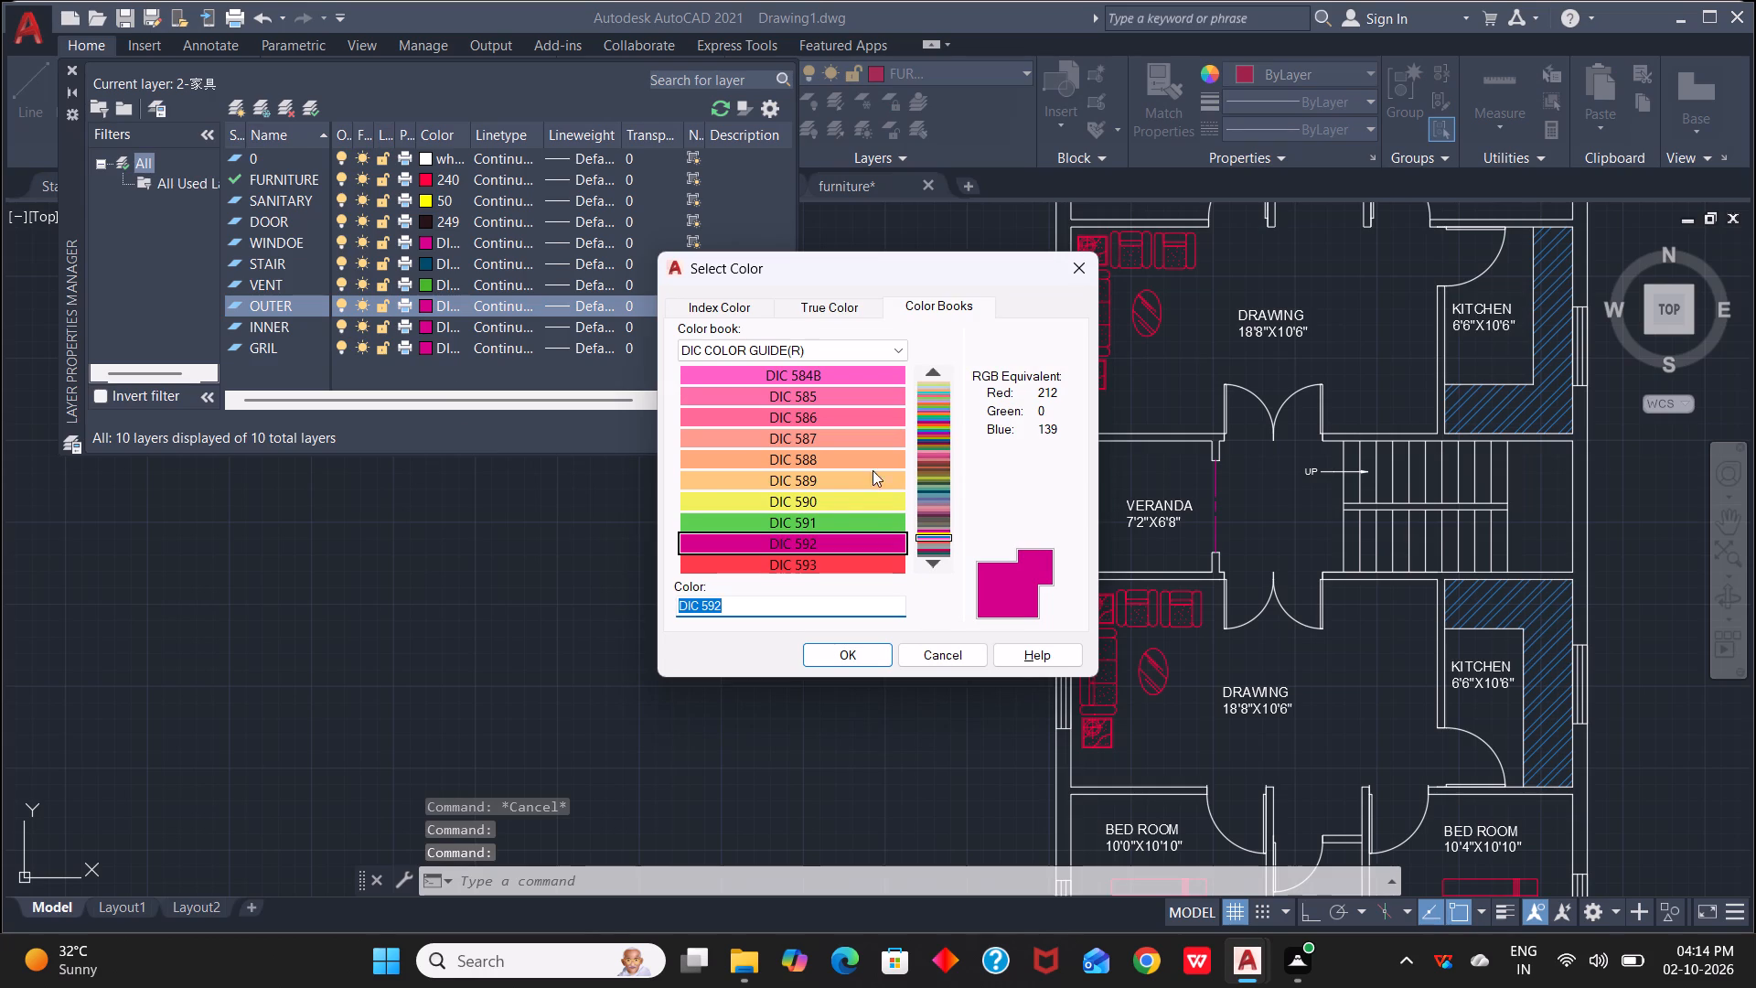
left_click(930, 370)
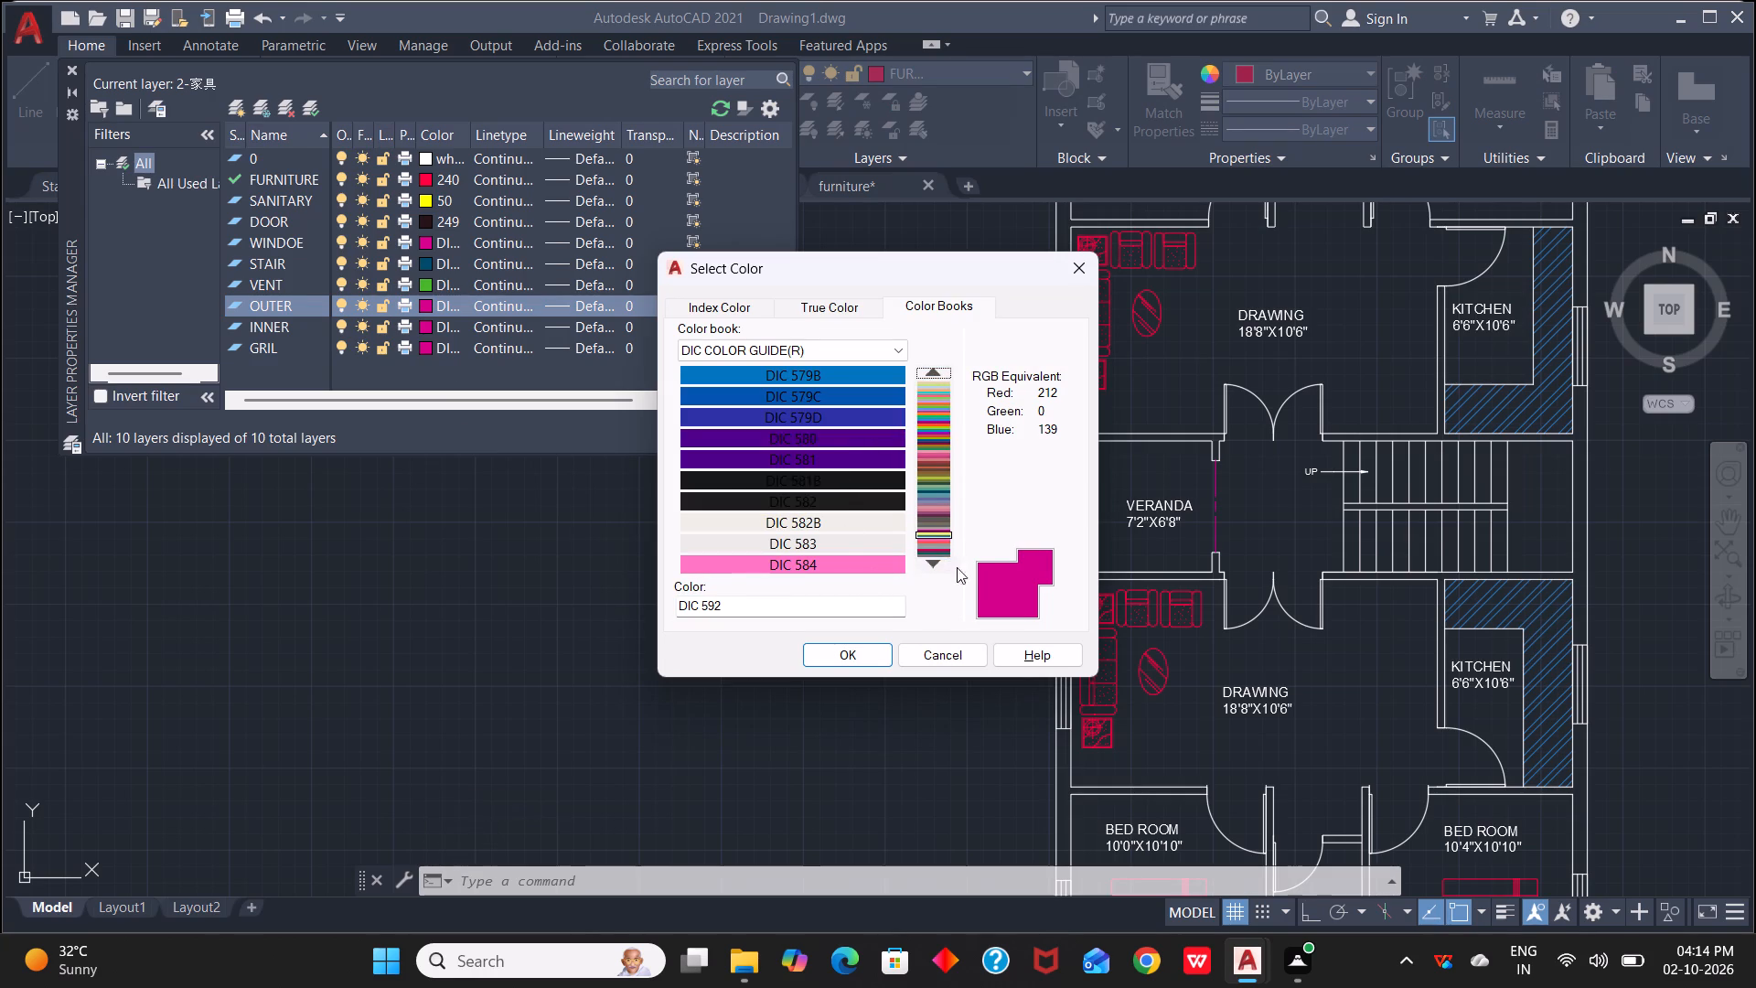
left_click(938, 439)
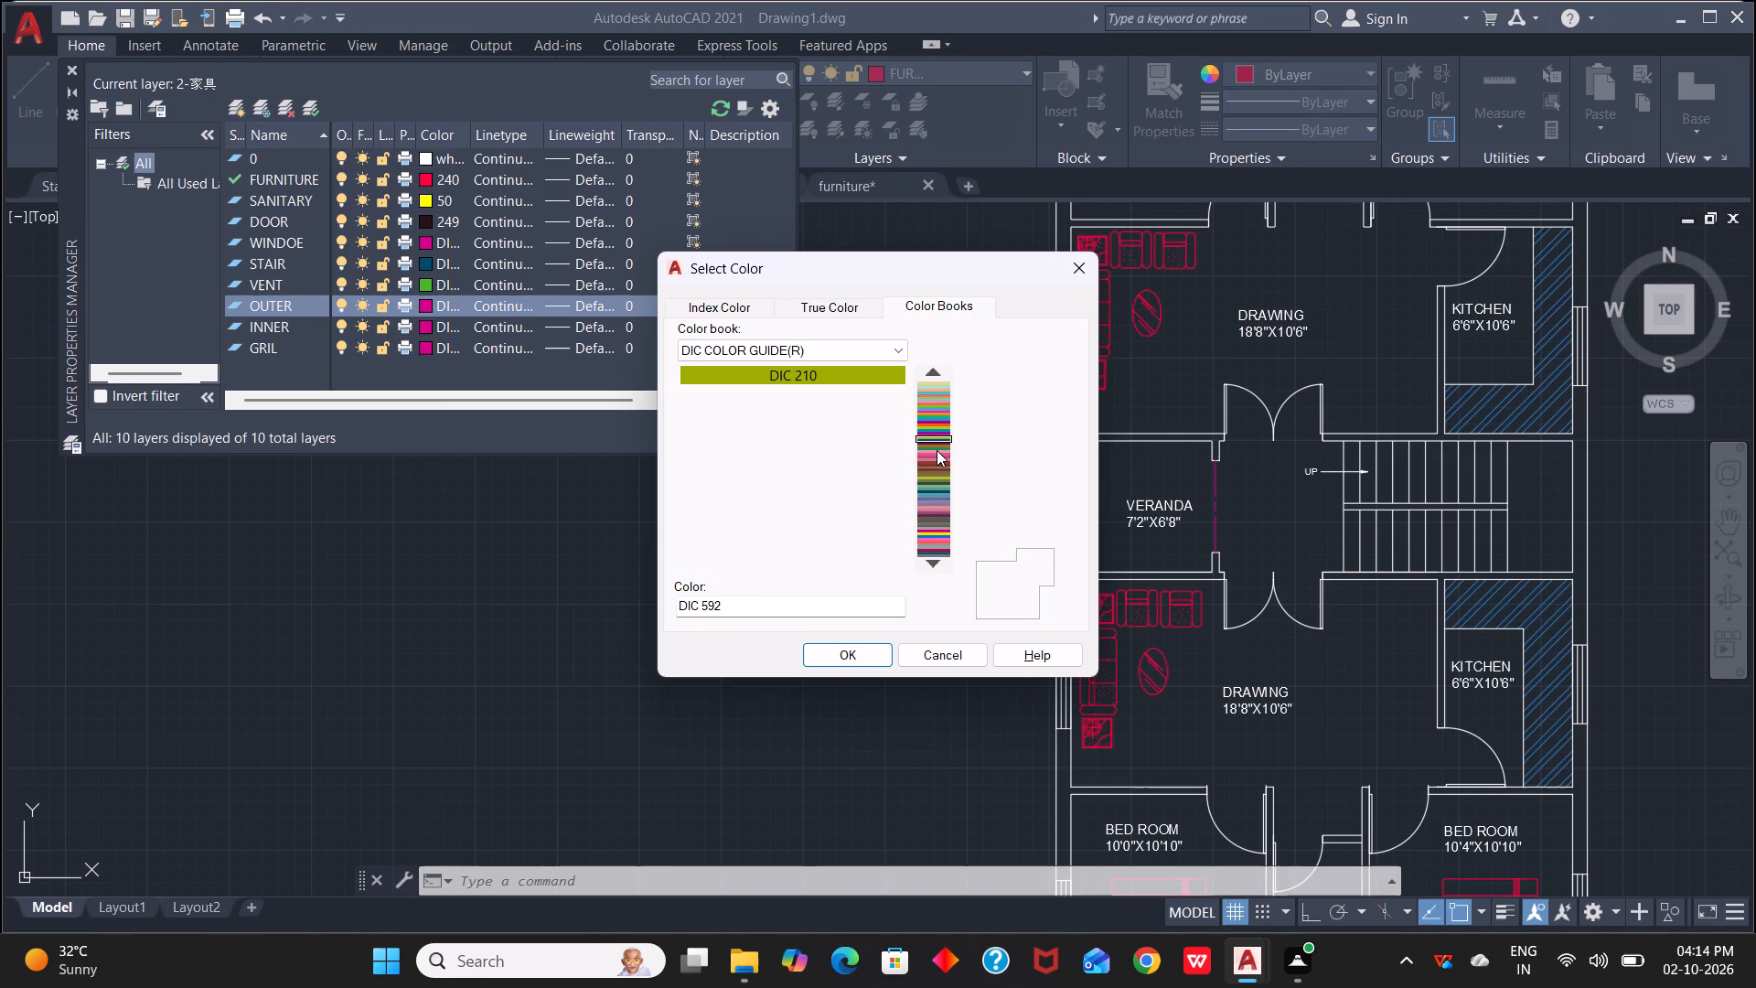
left_click(935, 564)
left_click(806, 522)
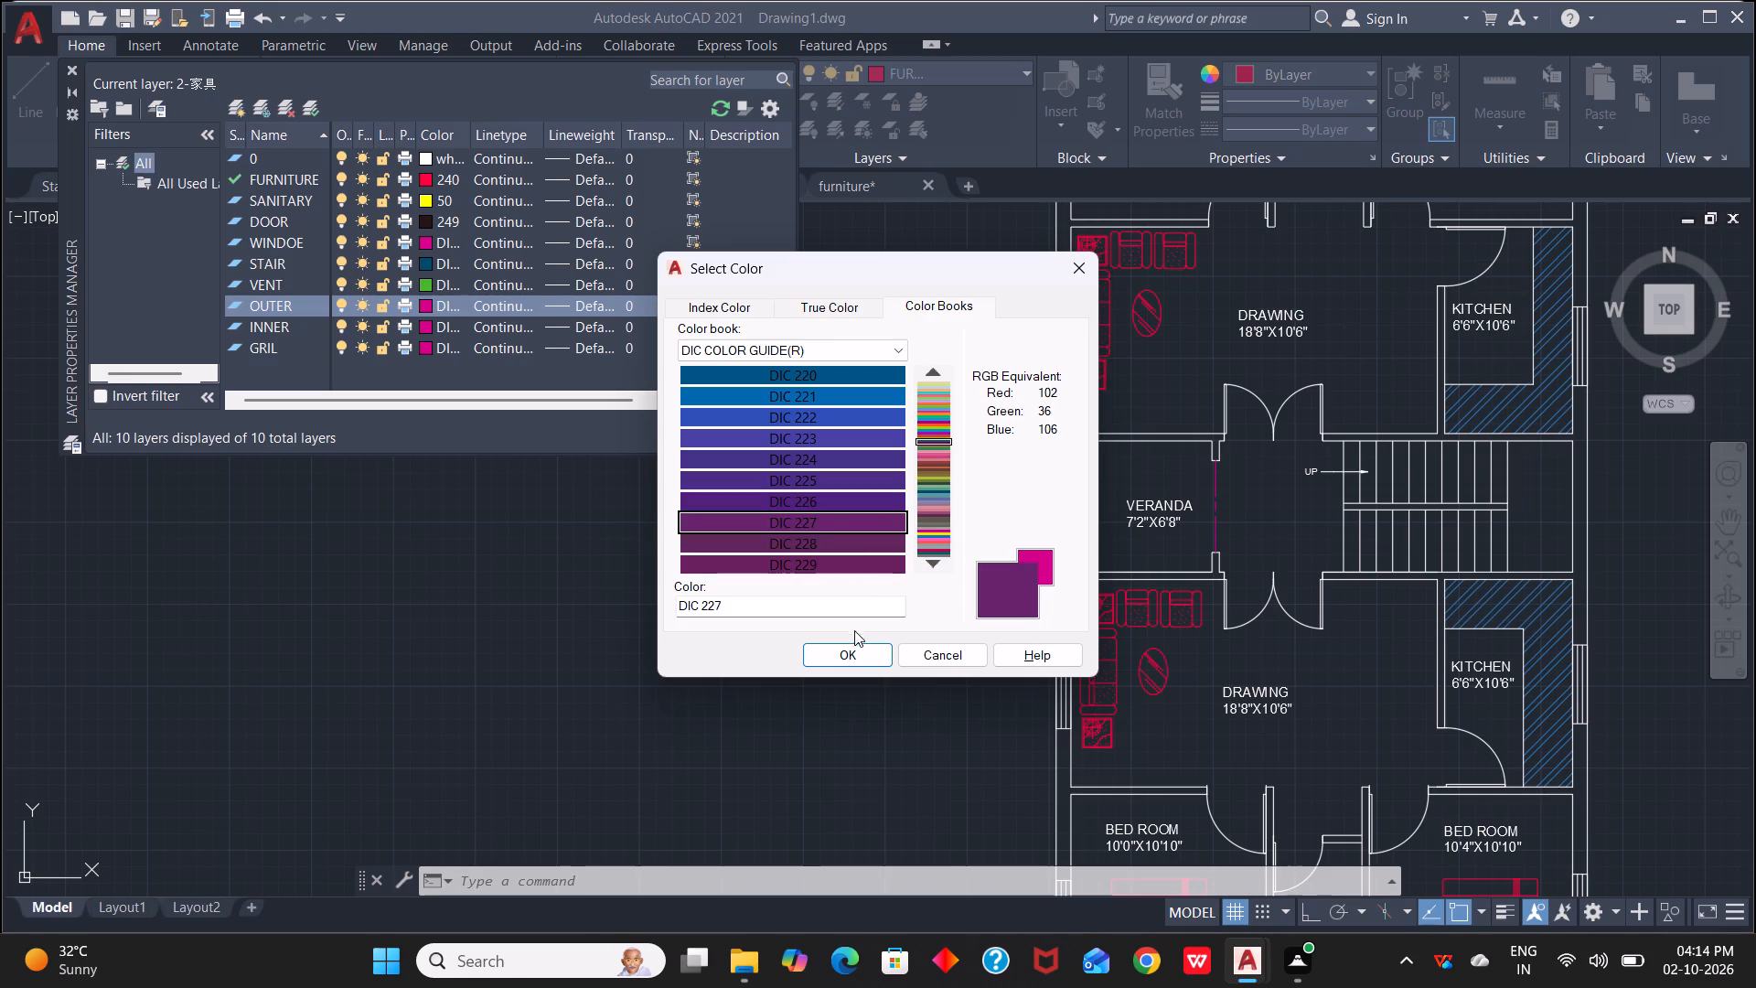
left_click(855, 653)
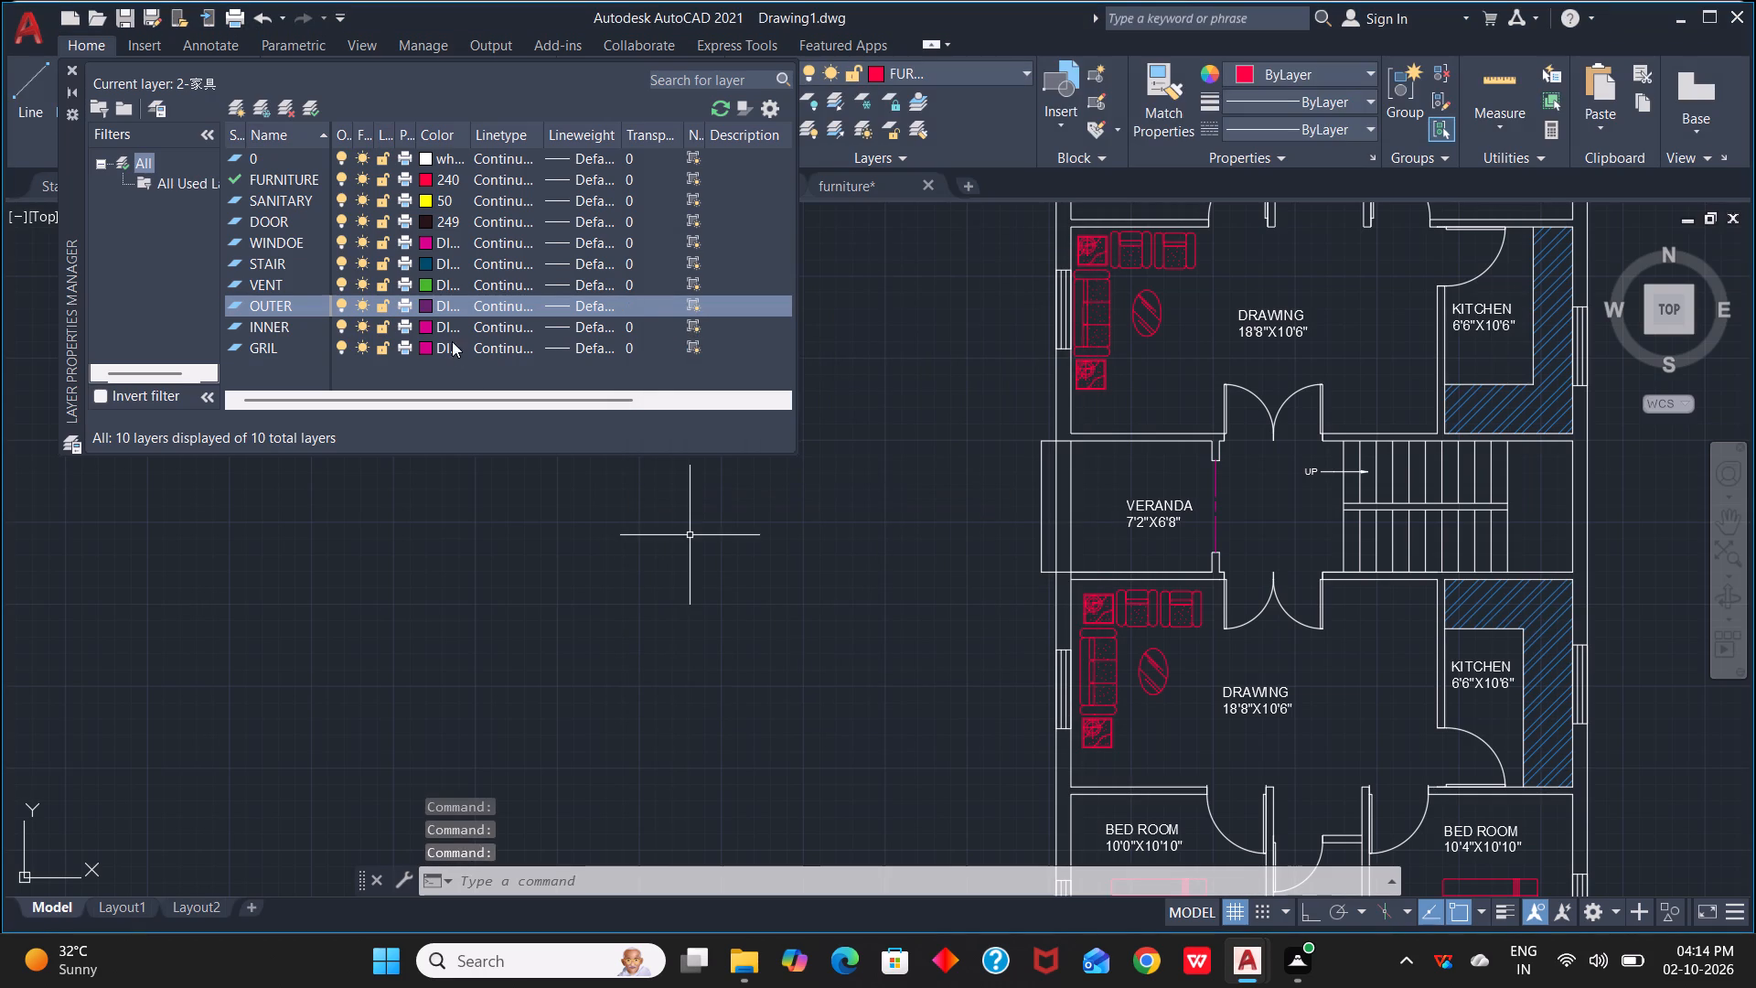
Set the INNER layer's colour to DIC 9 from the DIC COLOR GUIDE(R) colour book.
left_click(428, 327)
left_click(428, 327)
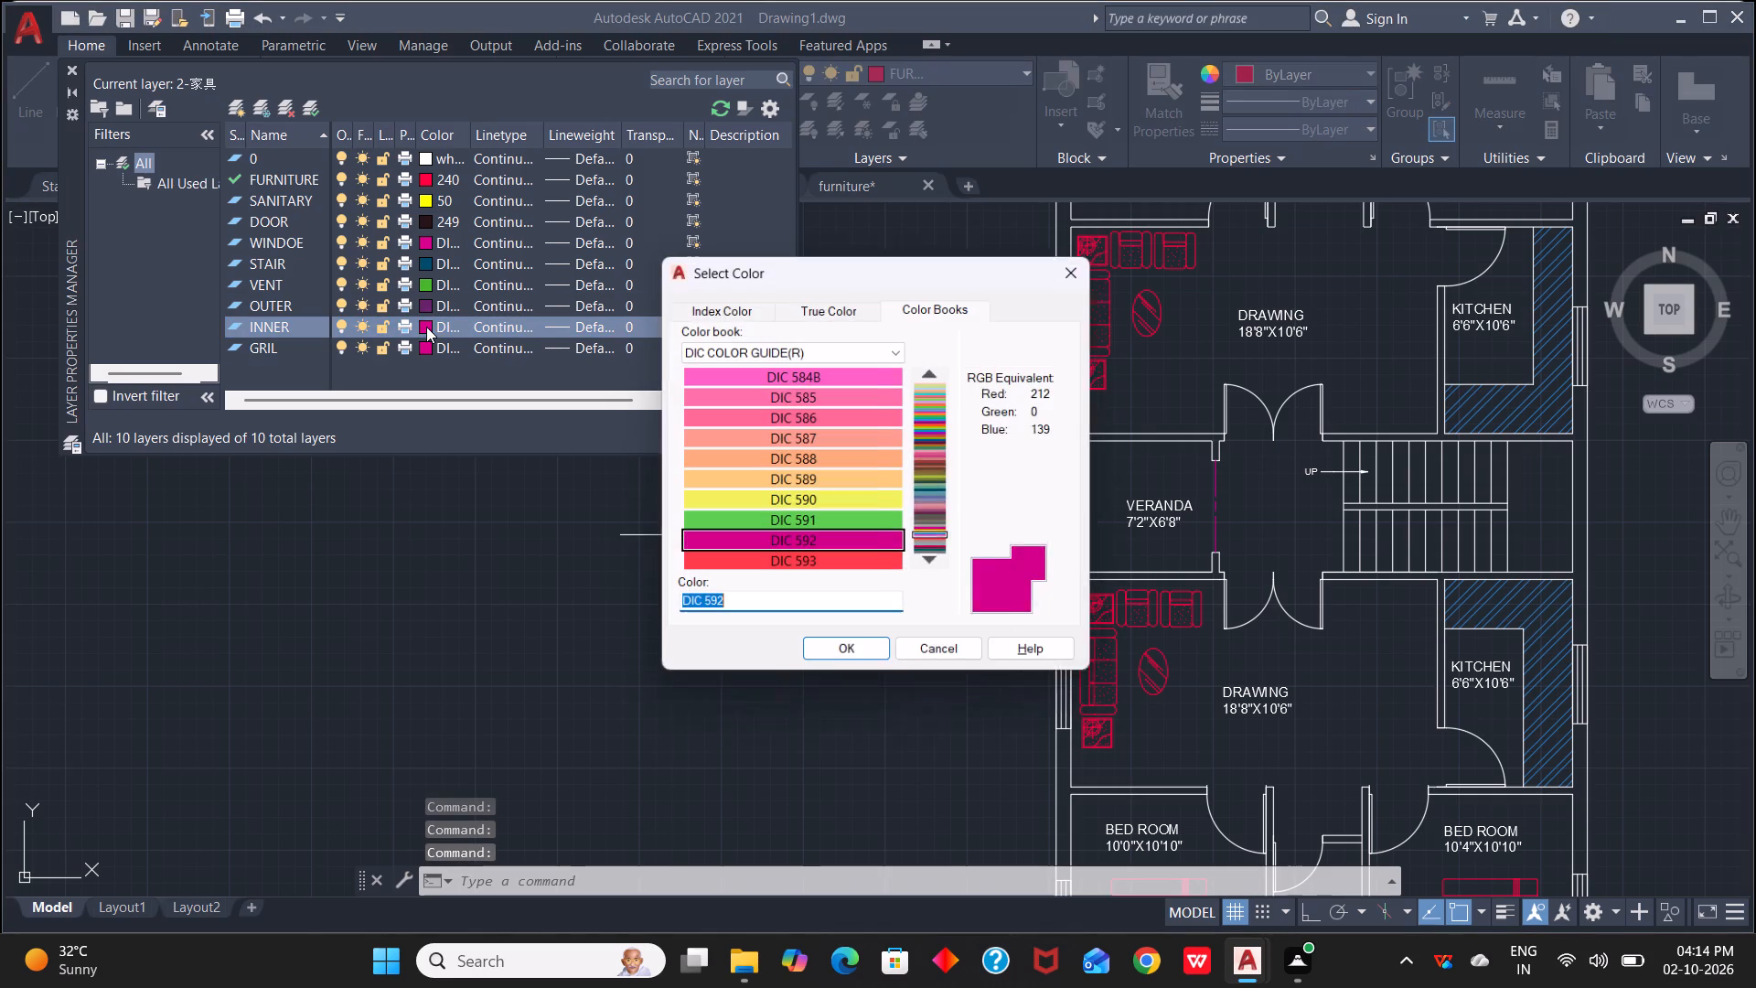
left_click(938, 387)
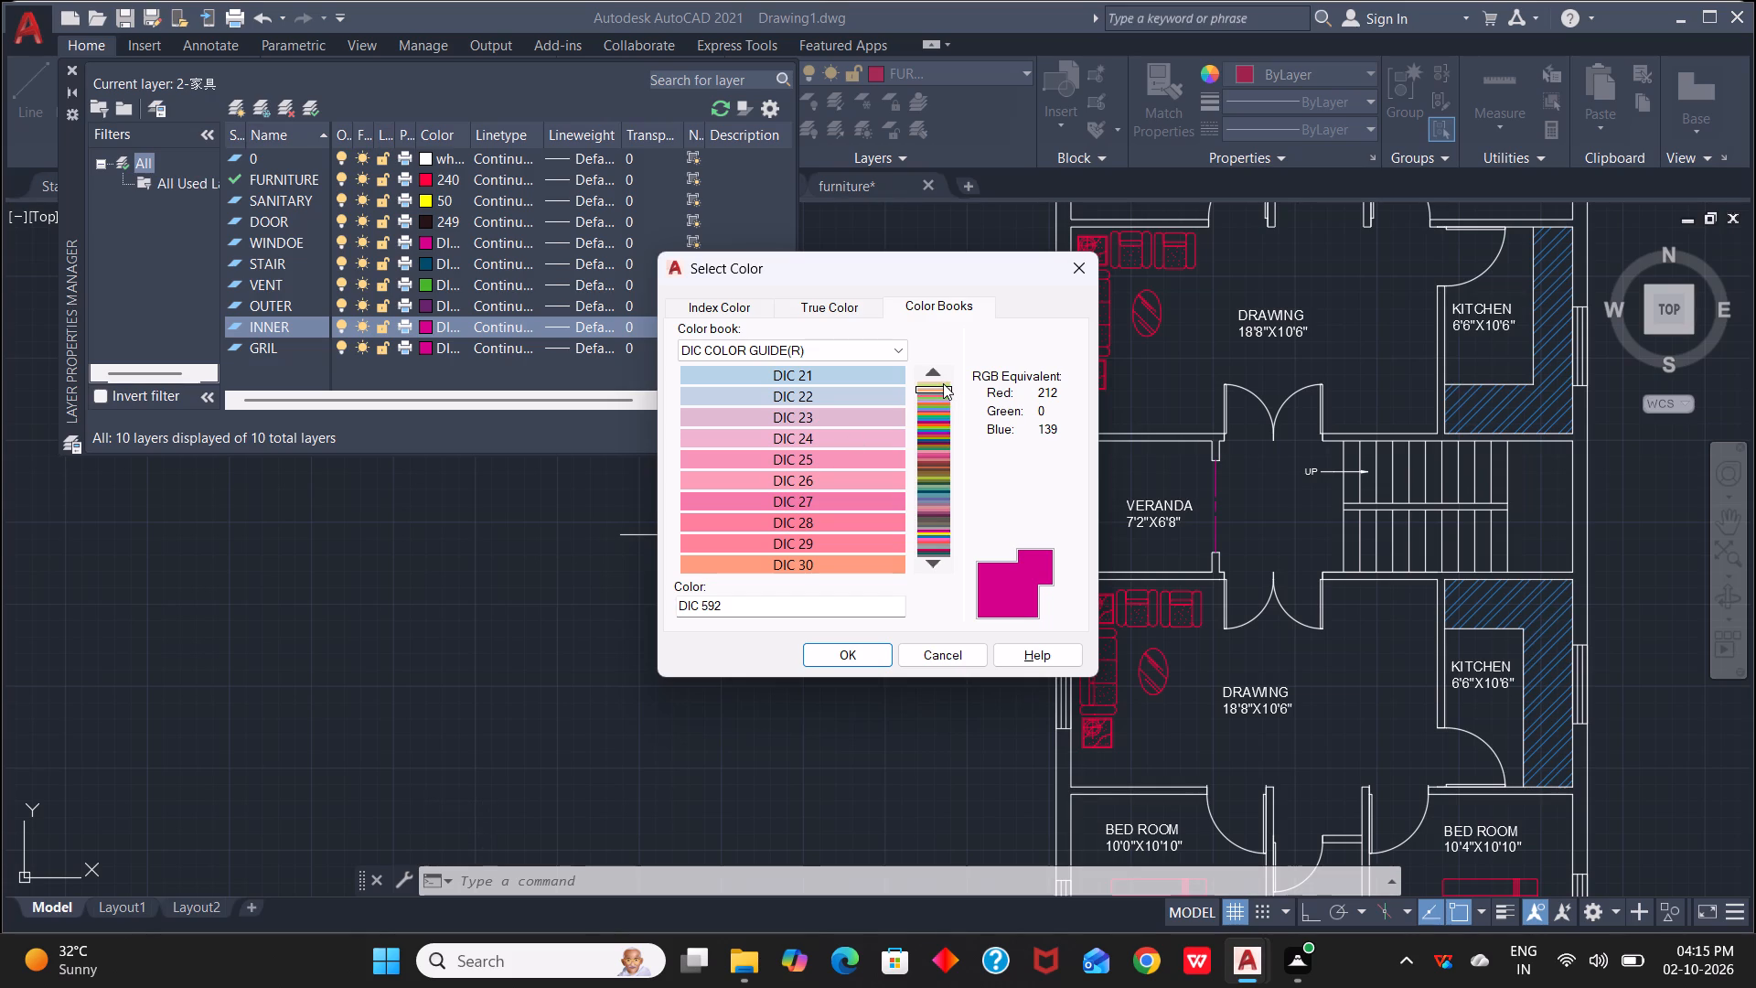
left_click(943, 383)
left_click(828, 542)
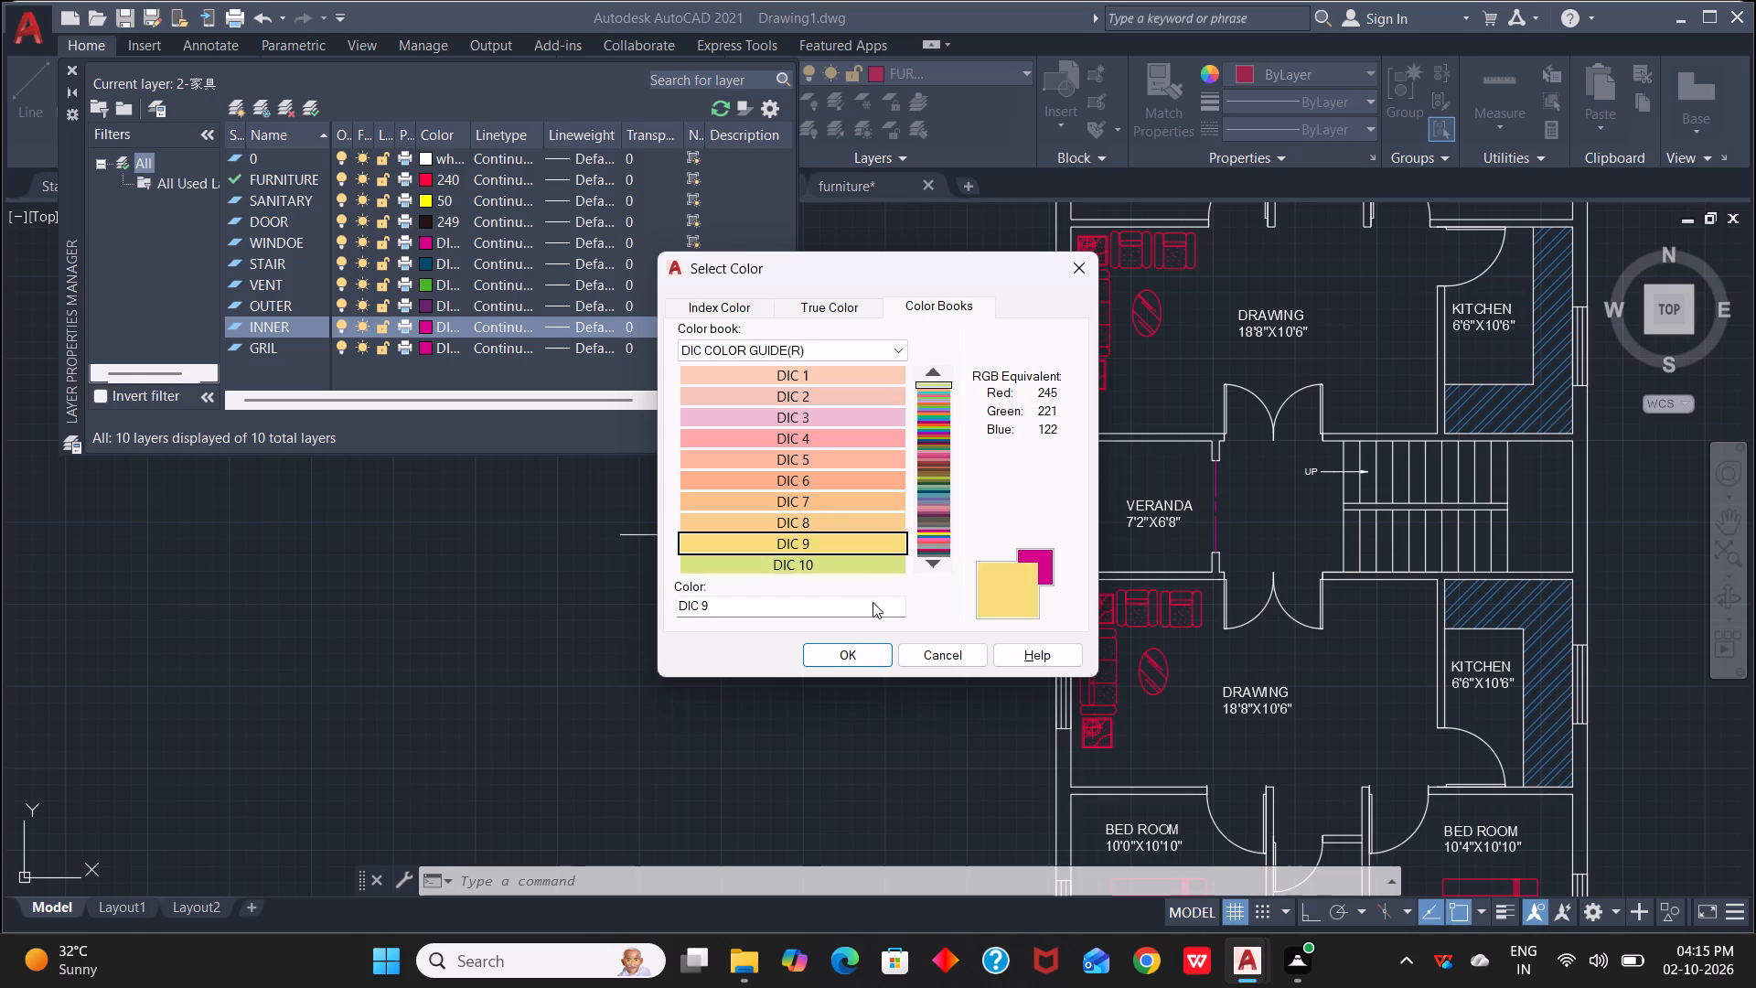
left_click(855, 659)
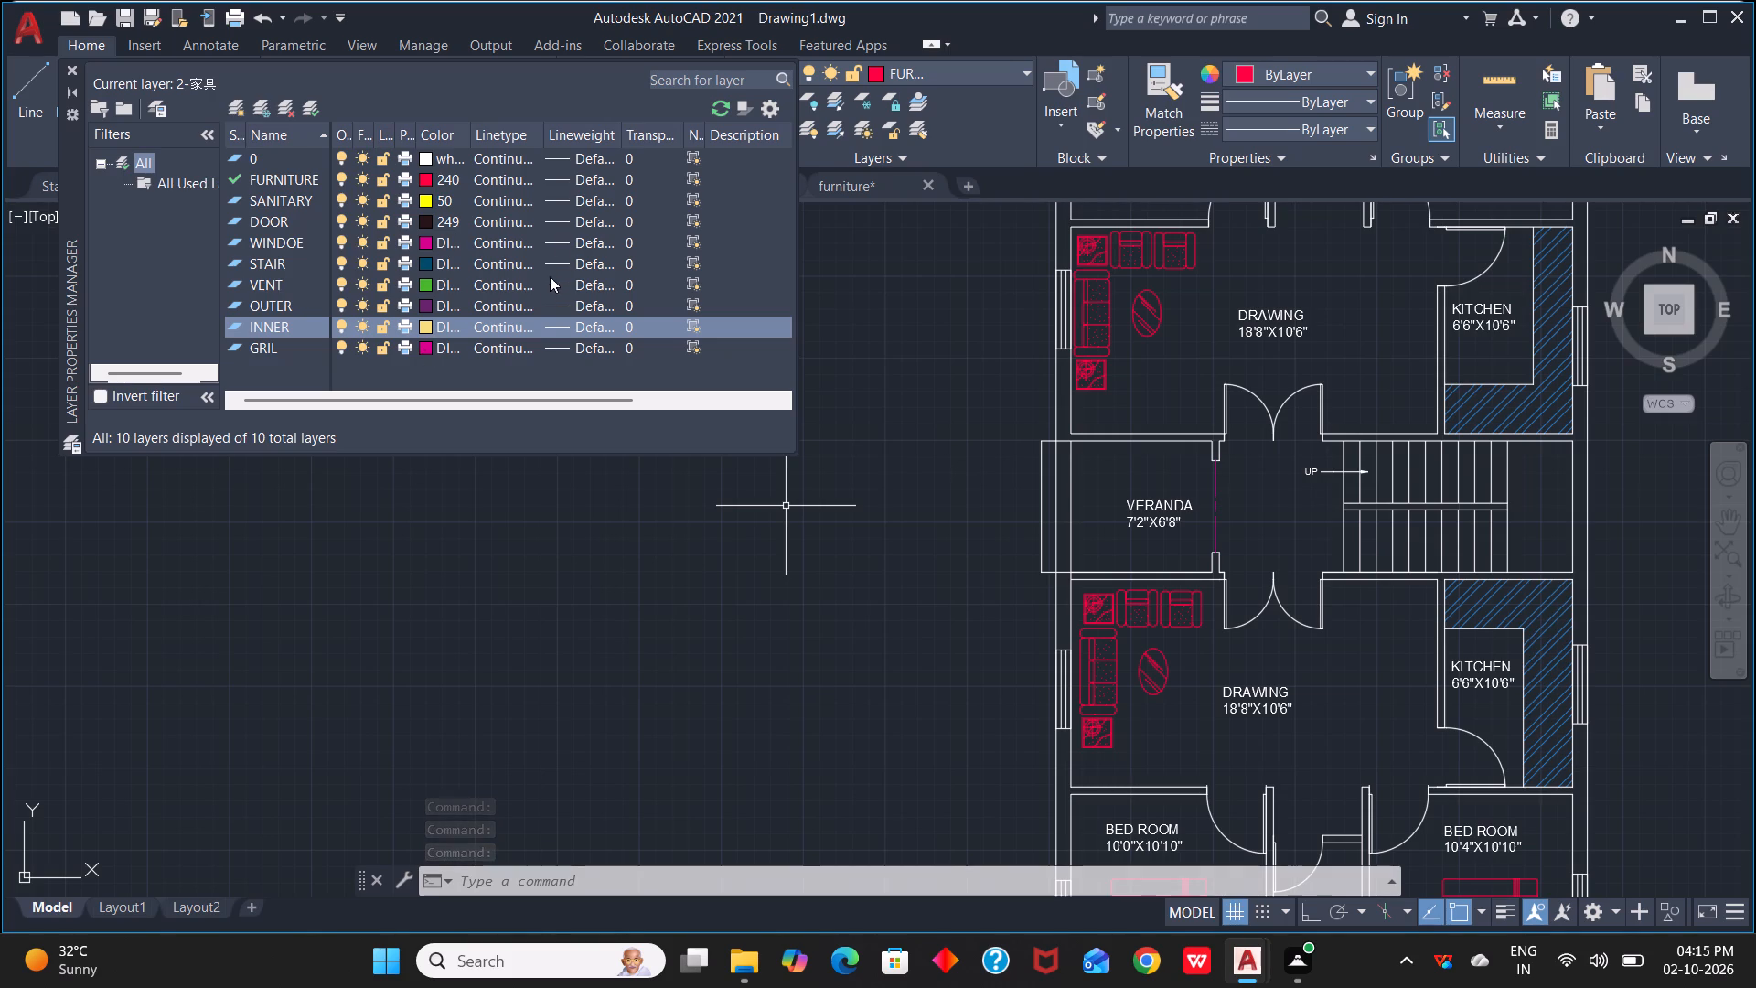
Create a new layer named ANNOTATION.
left_click(242, 108)
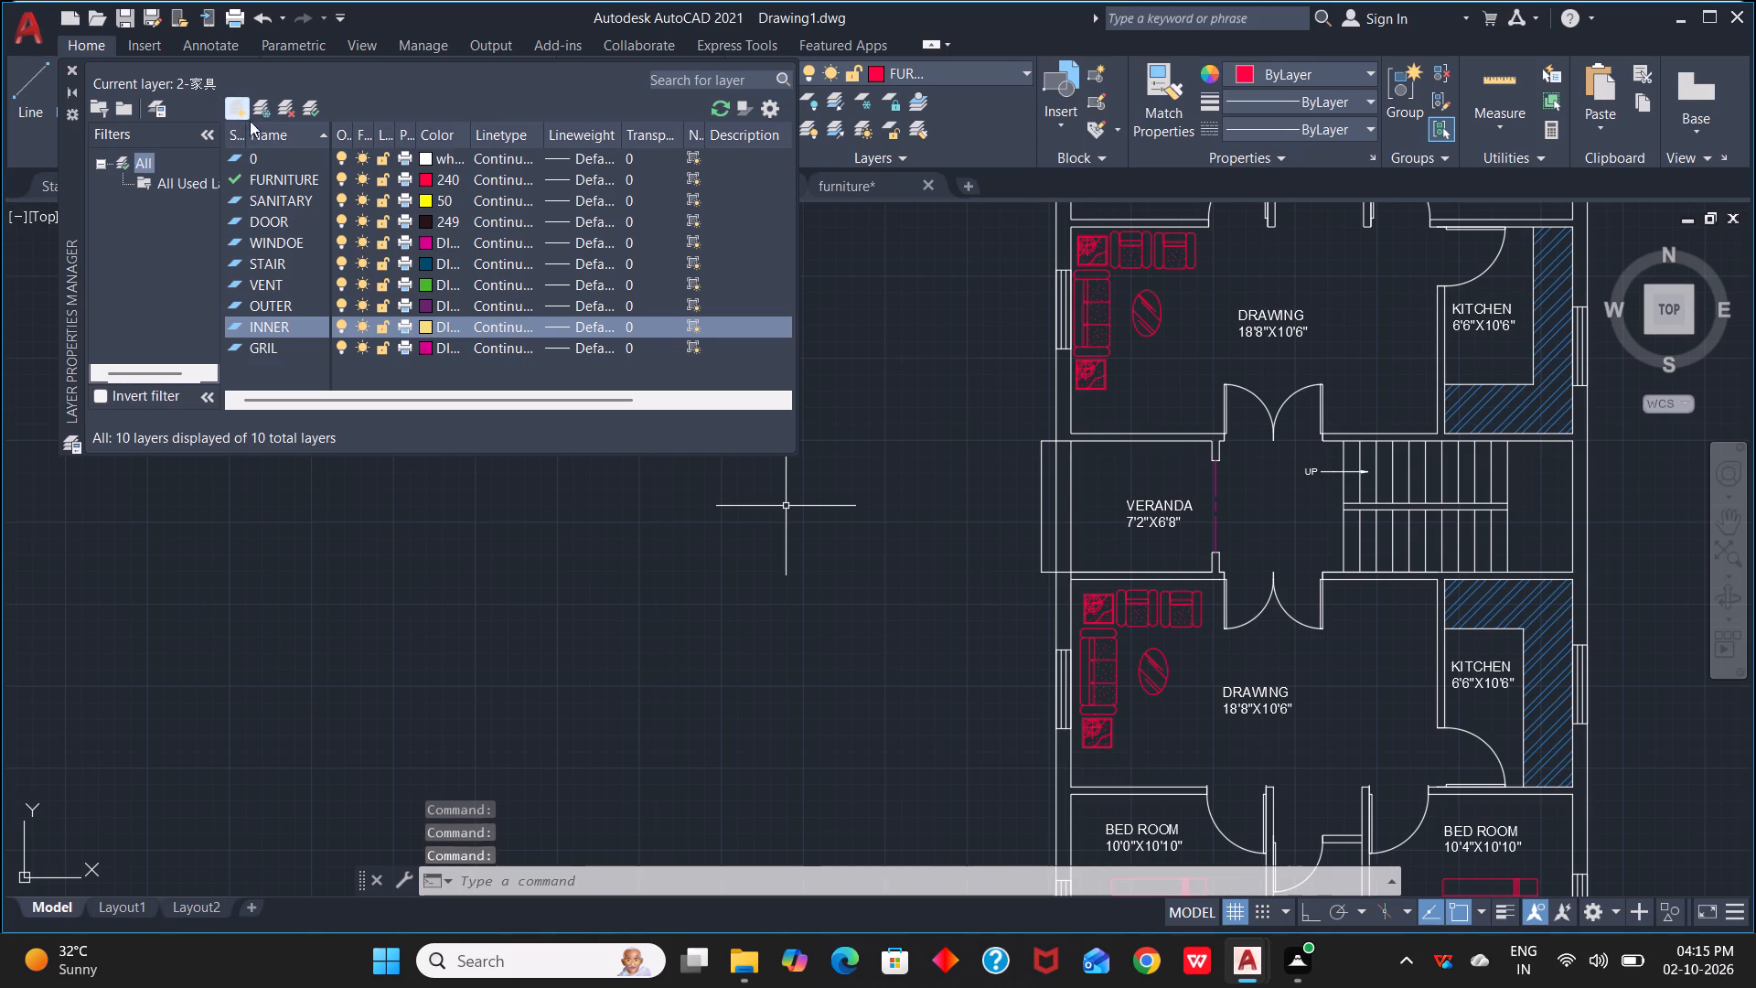
key("BackSpace")
key("BackSpace")
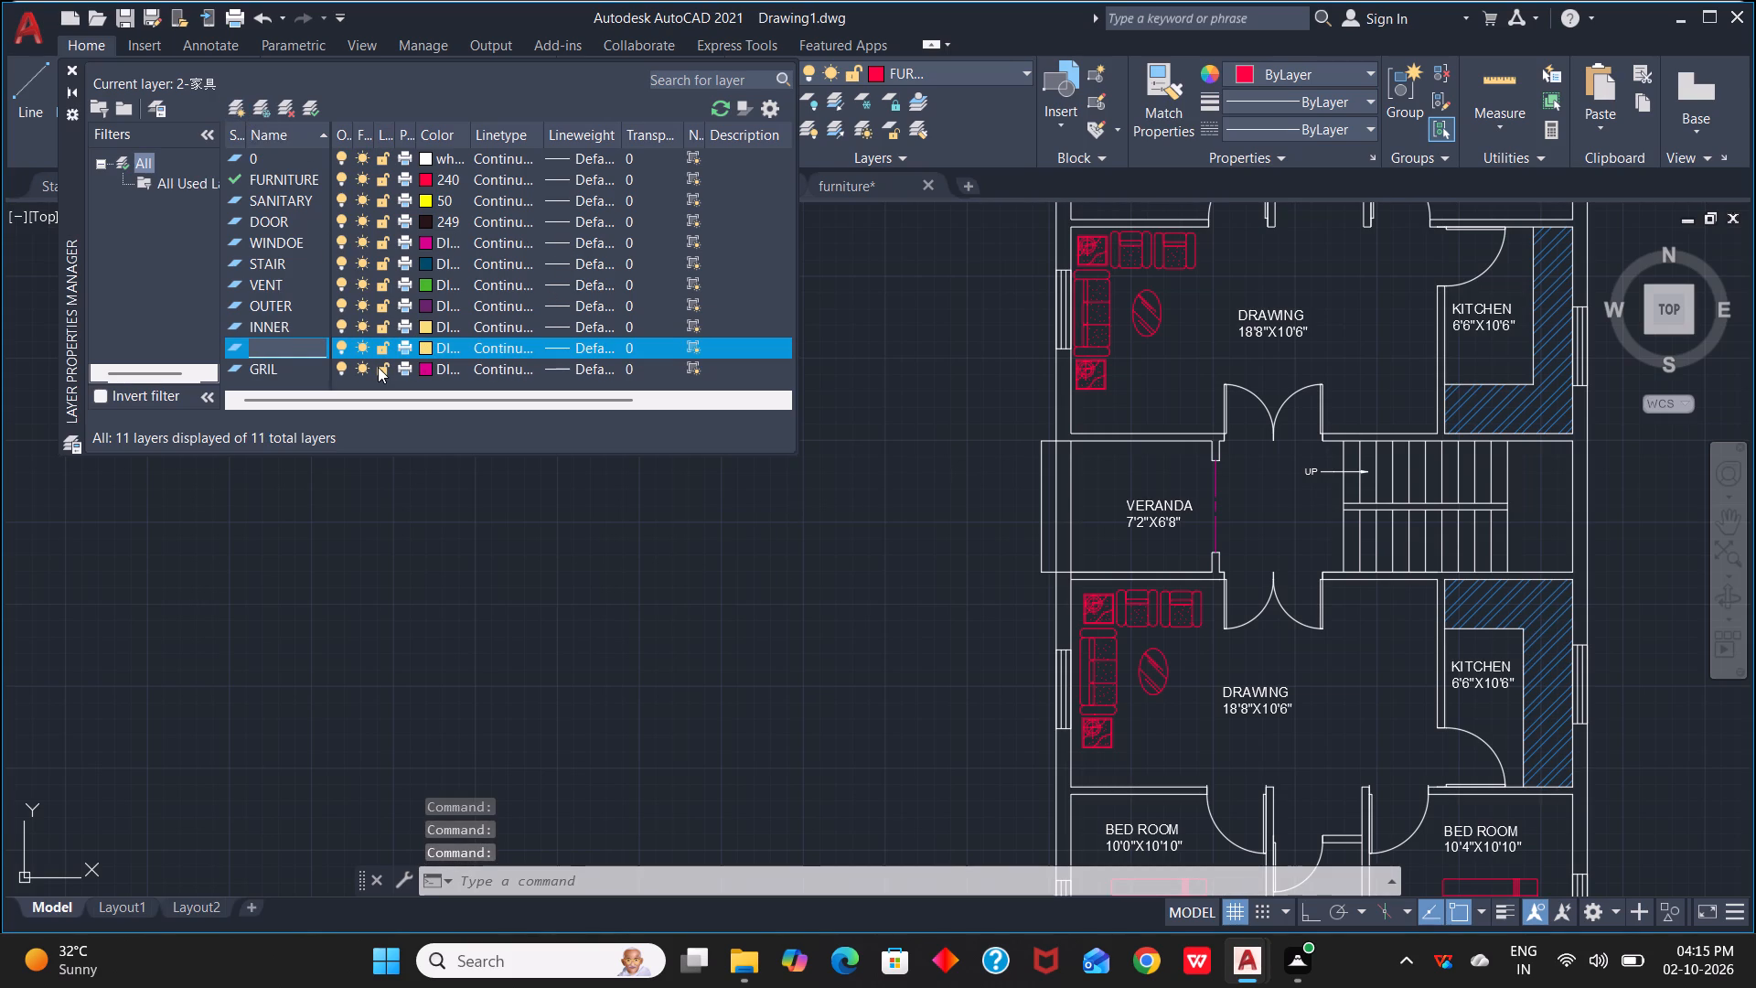
type("ANNOTATION")
key("Return")
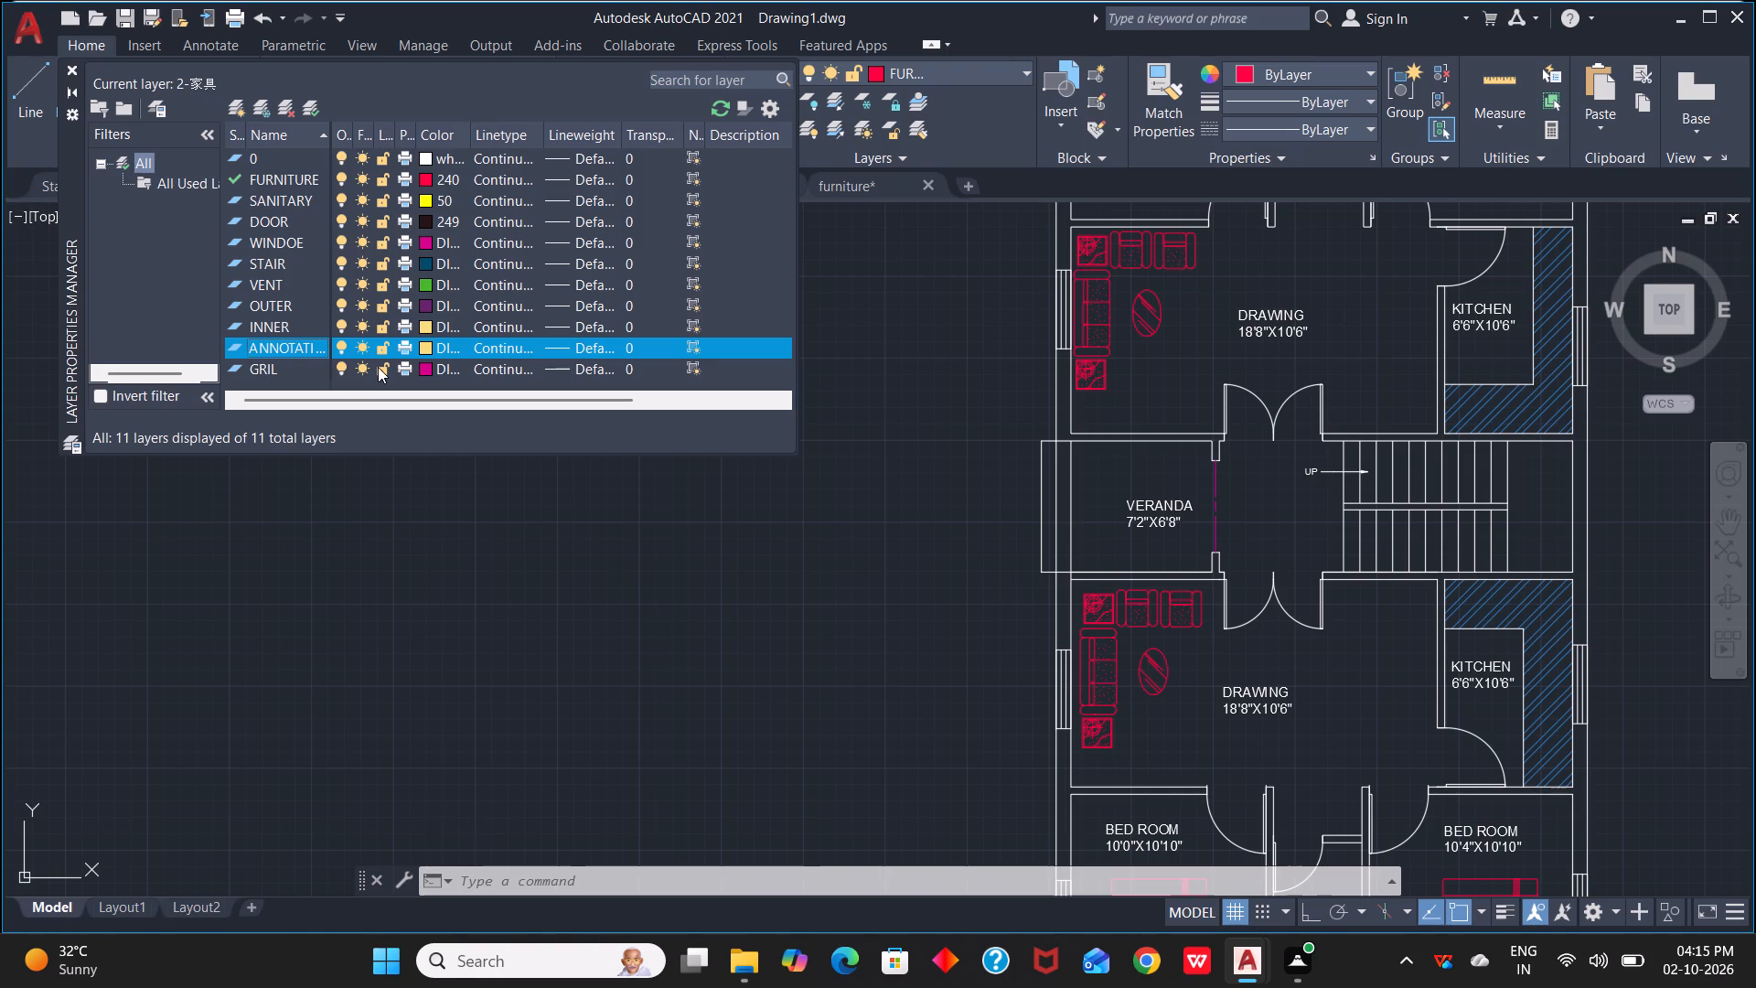
Set the ANNOTATION layer's colour to index colour 109.
left_click(423, 345)
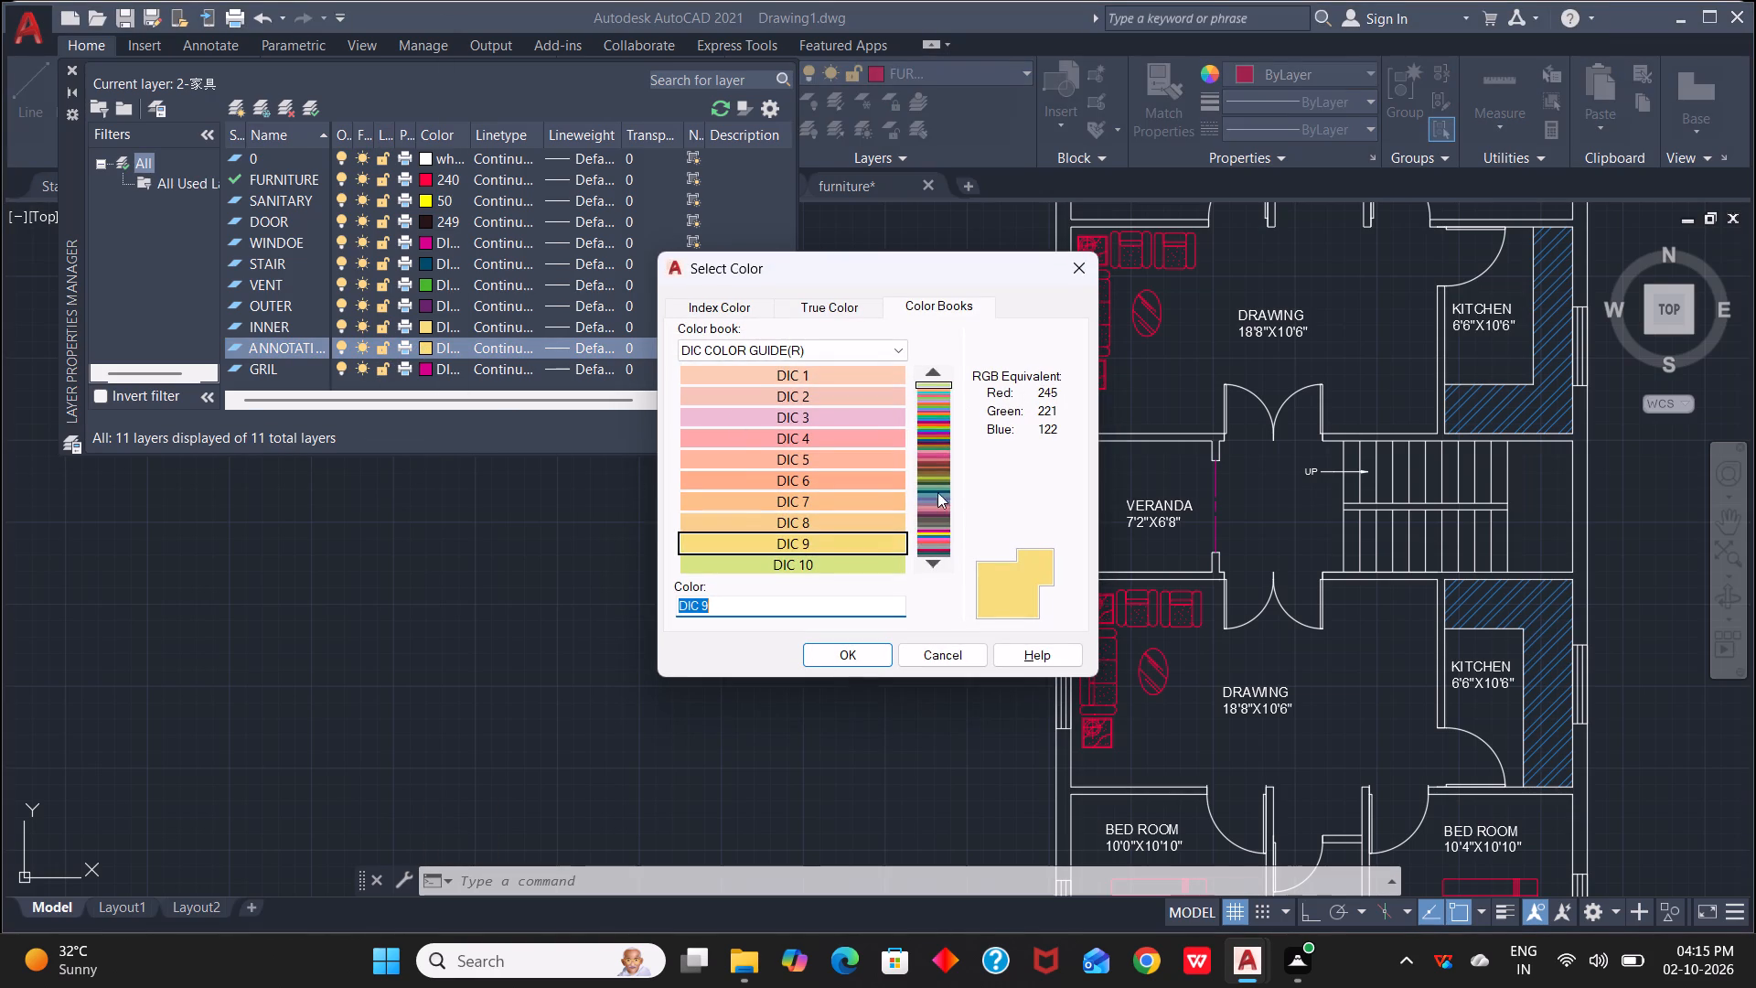
left_click(815, 320)
left_click(826, 314)
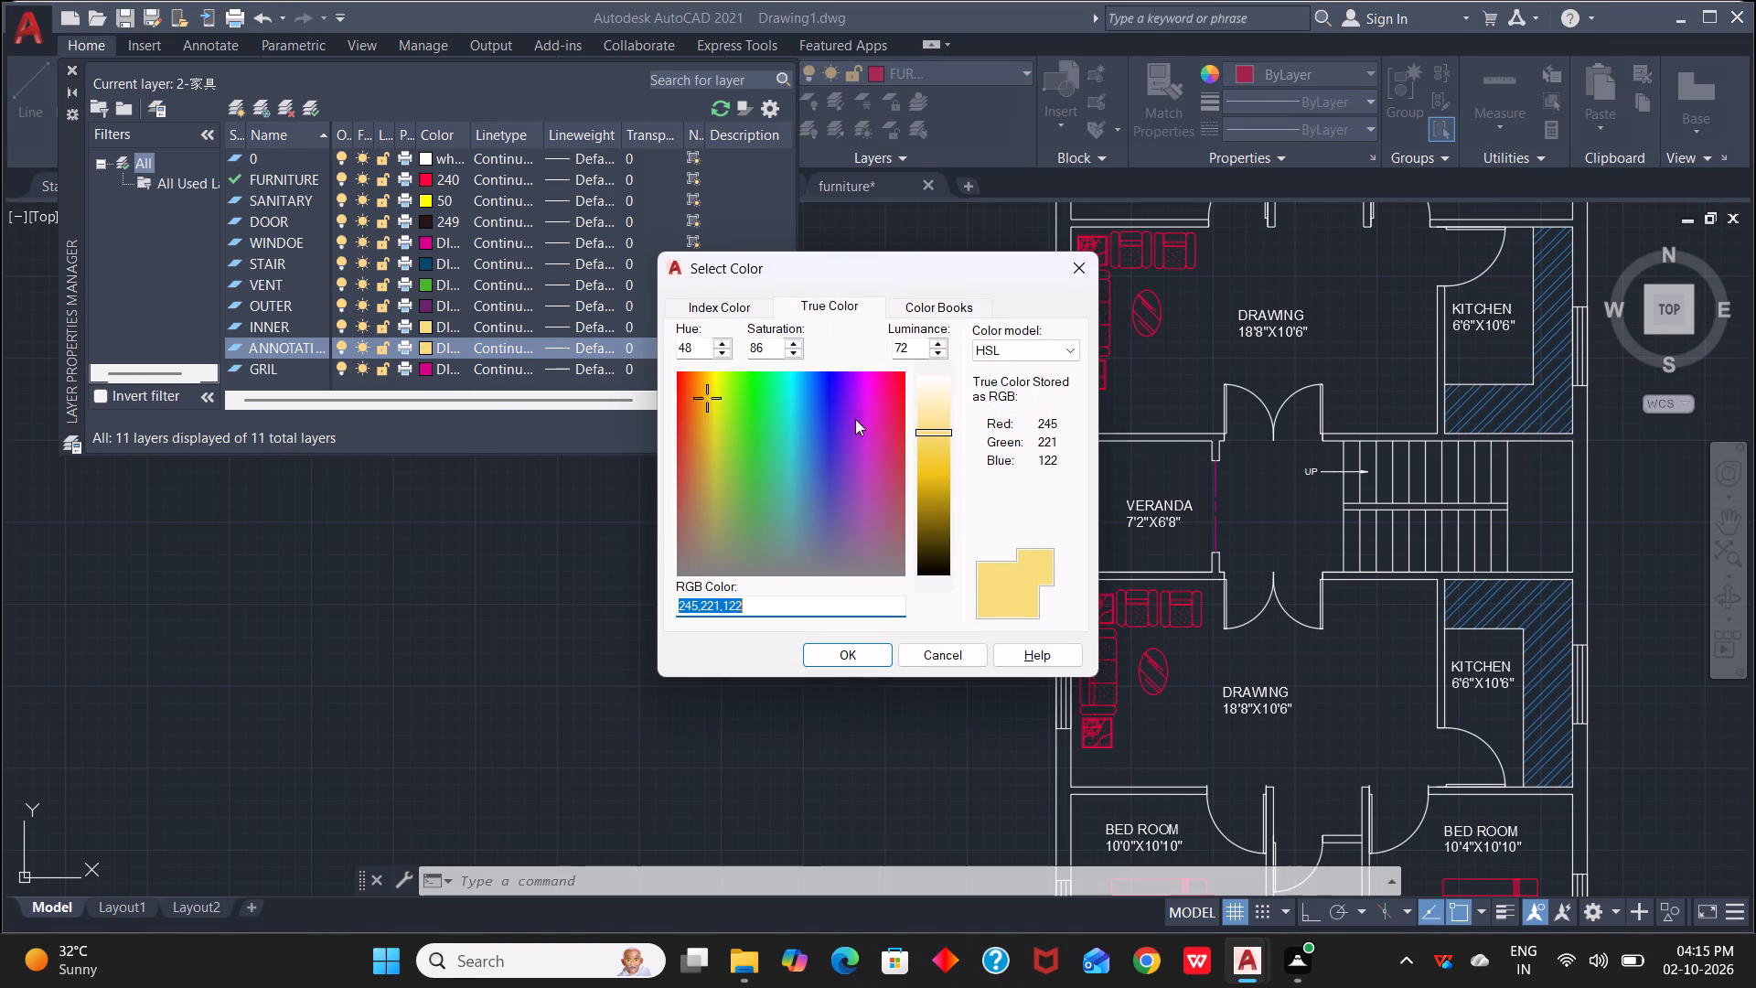
left_click(710, 312)
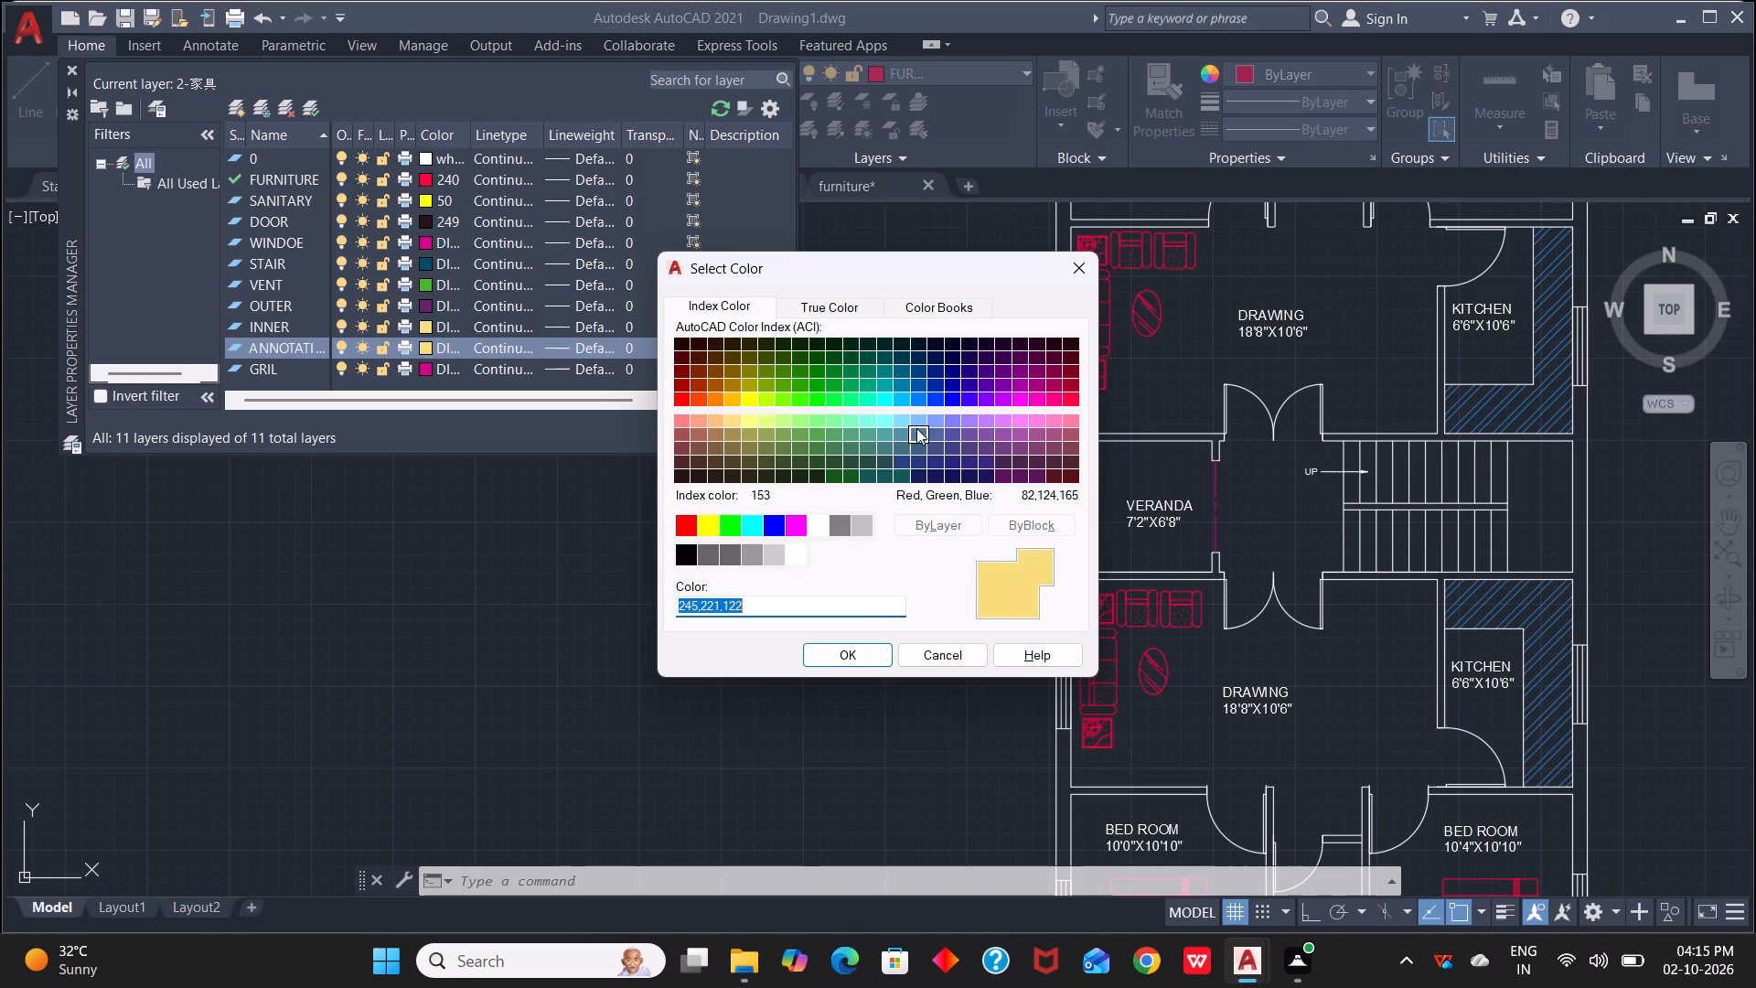
left_click(835, 476)
left_click(843, 653)
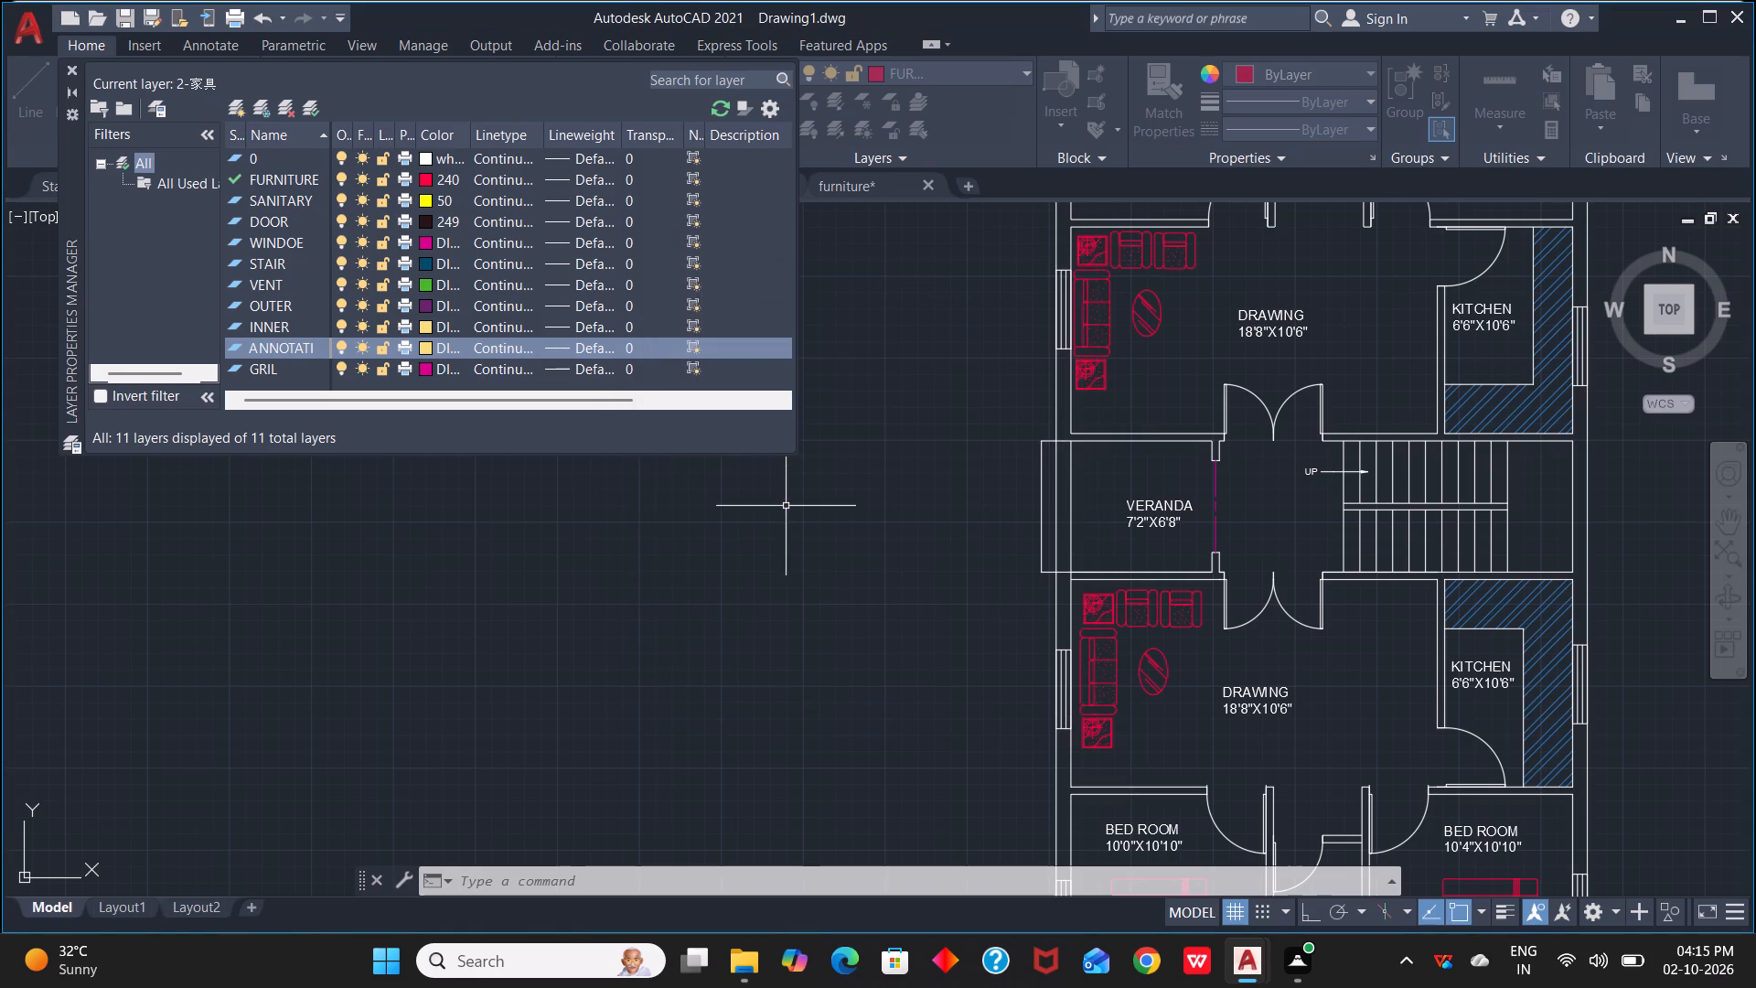
Assign the bedroom, WC-bath, drawing, kitchen and veranda labels throughout the plan to the ANNOTATION layer.
scroll(1187, 368, "down", 2)
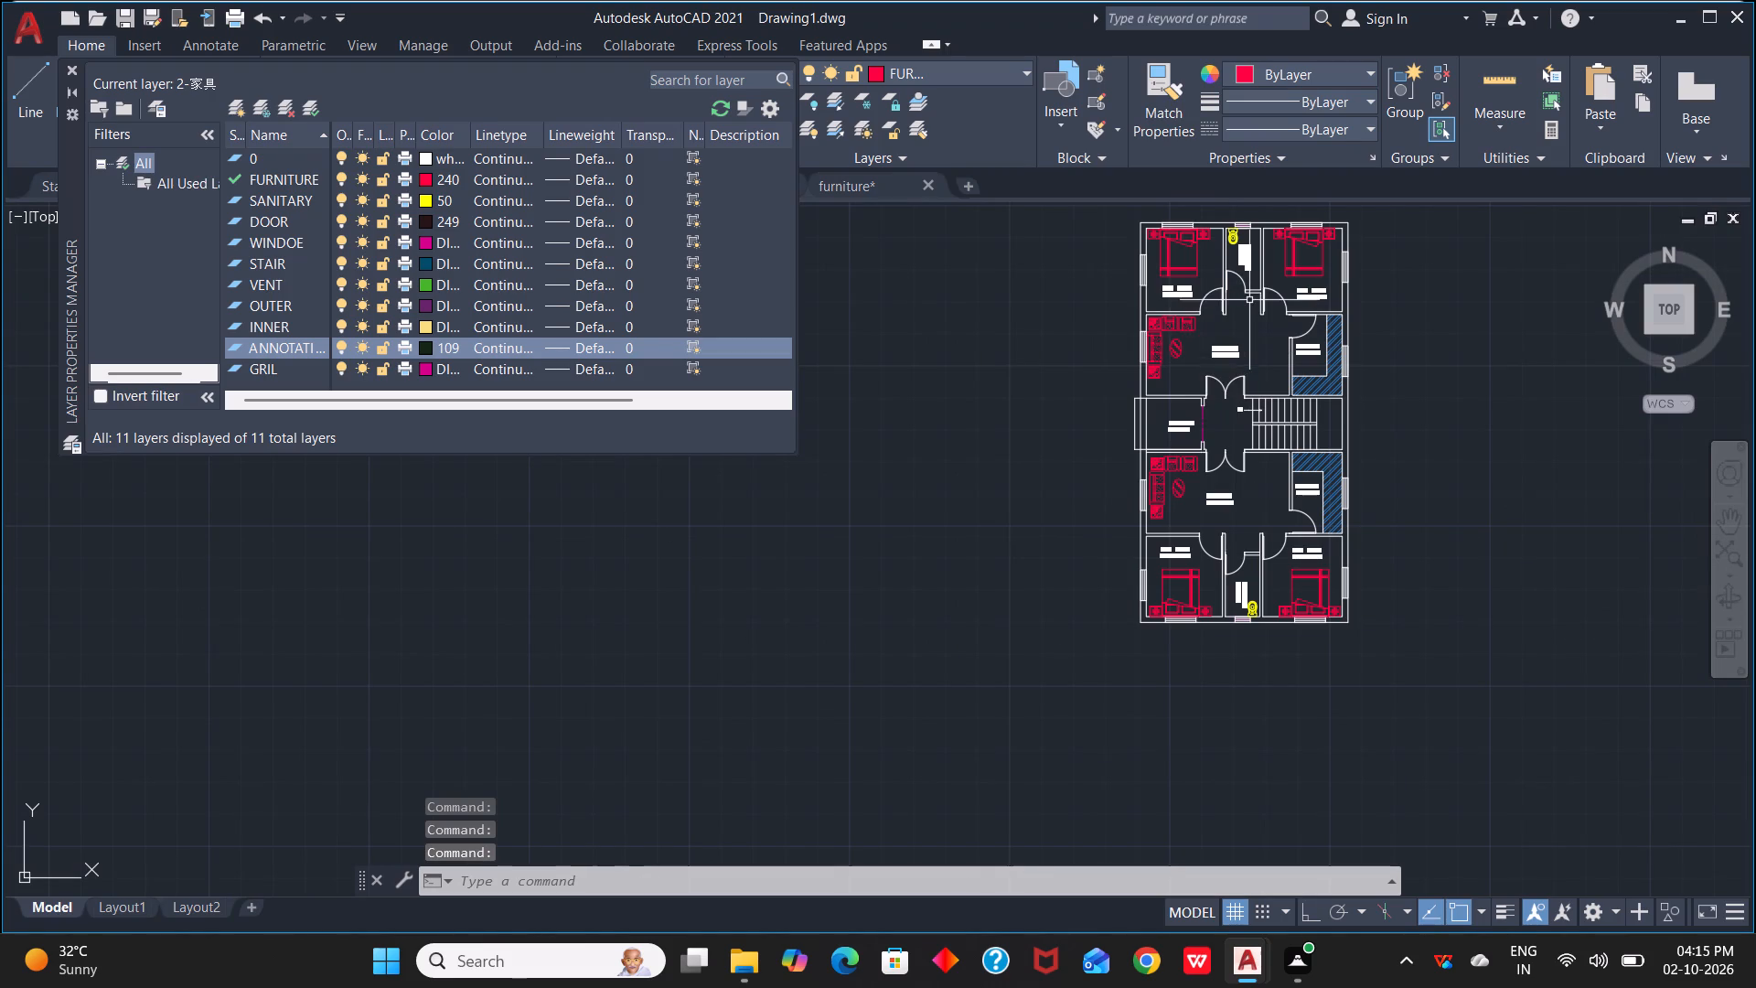
scroll(1253, 298, "up", 1)
left_click(1145, 288)
left_click(1243, 233)
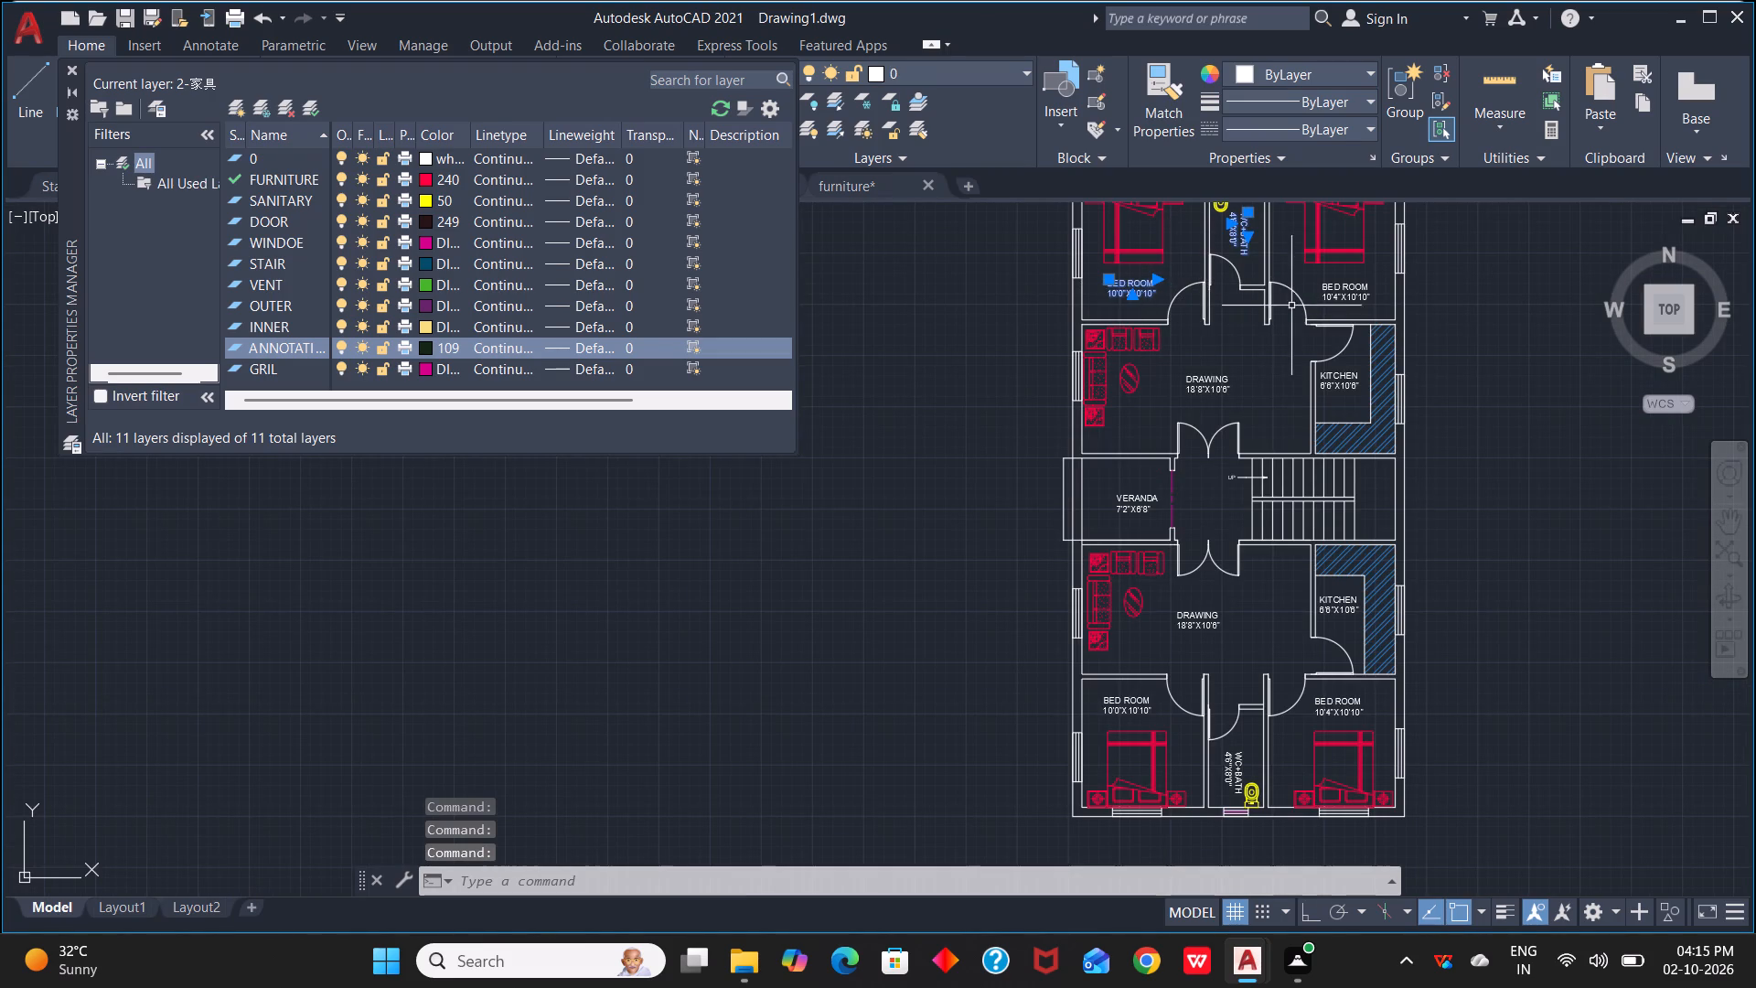
left_click(1338, 294)
left_click(1215, 393)
left_click(1346, 382)
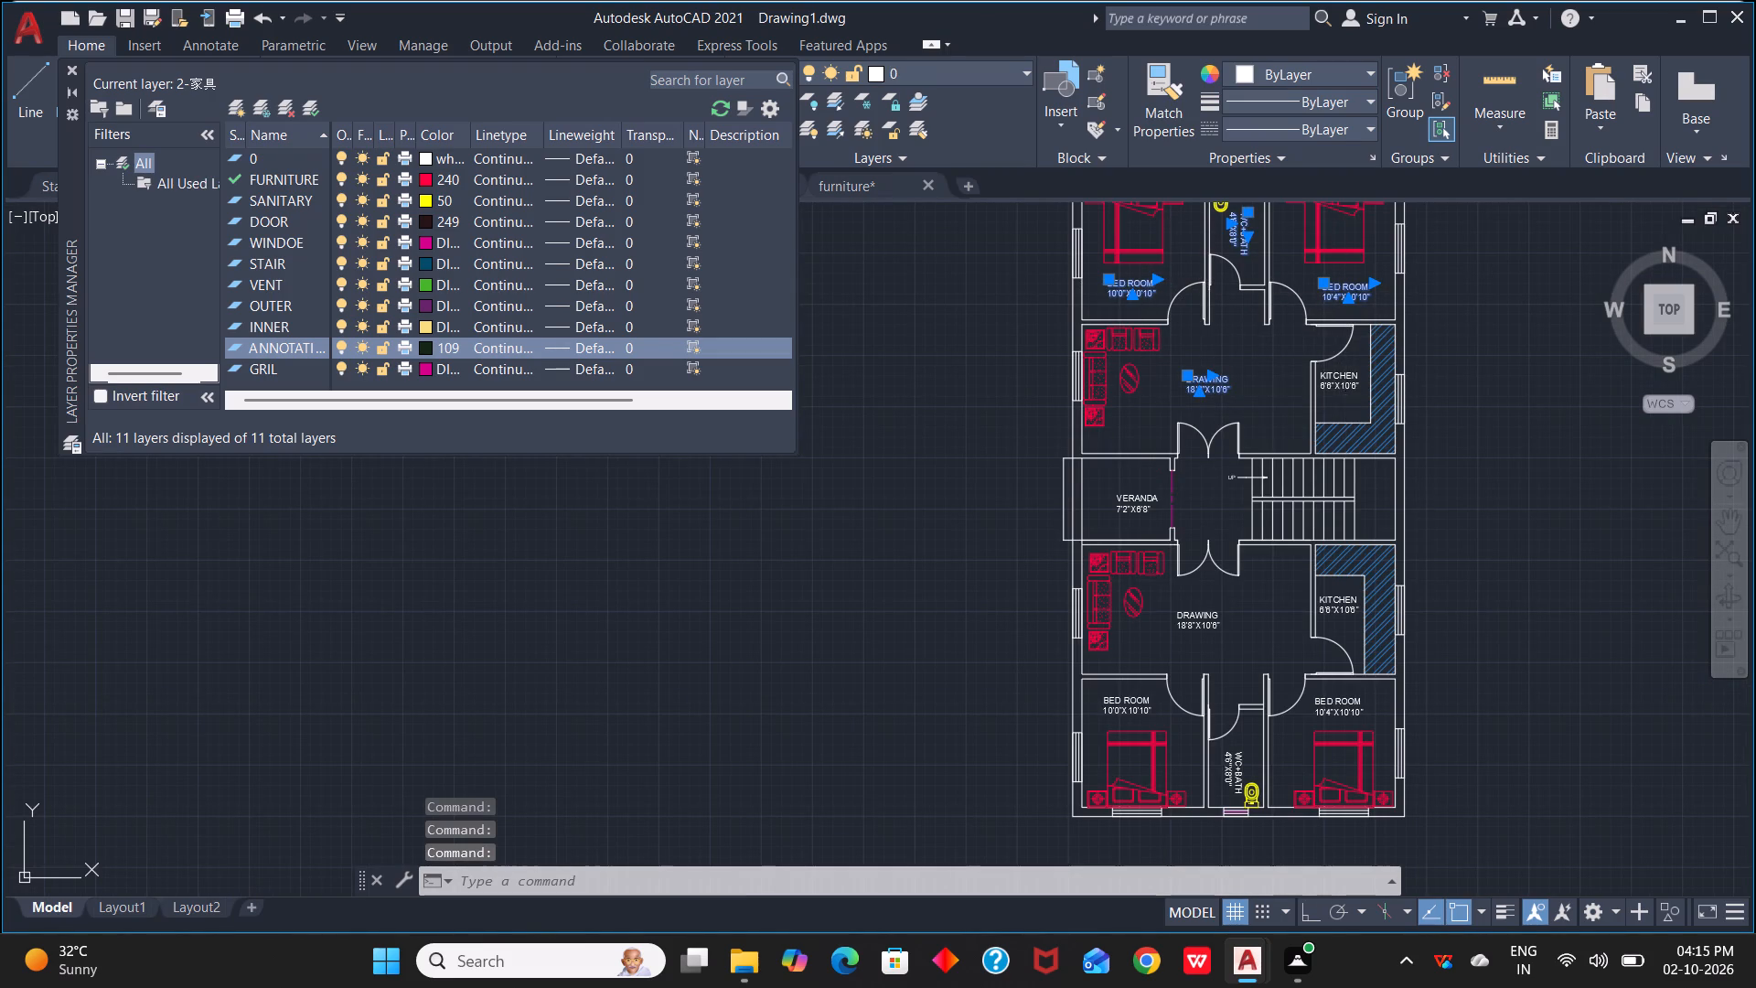
left_click(1149, 502)
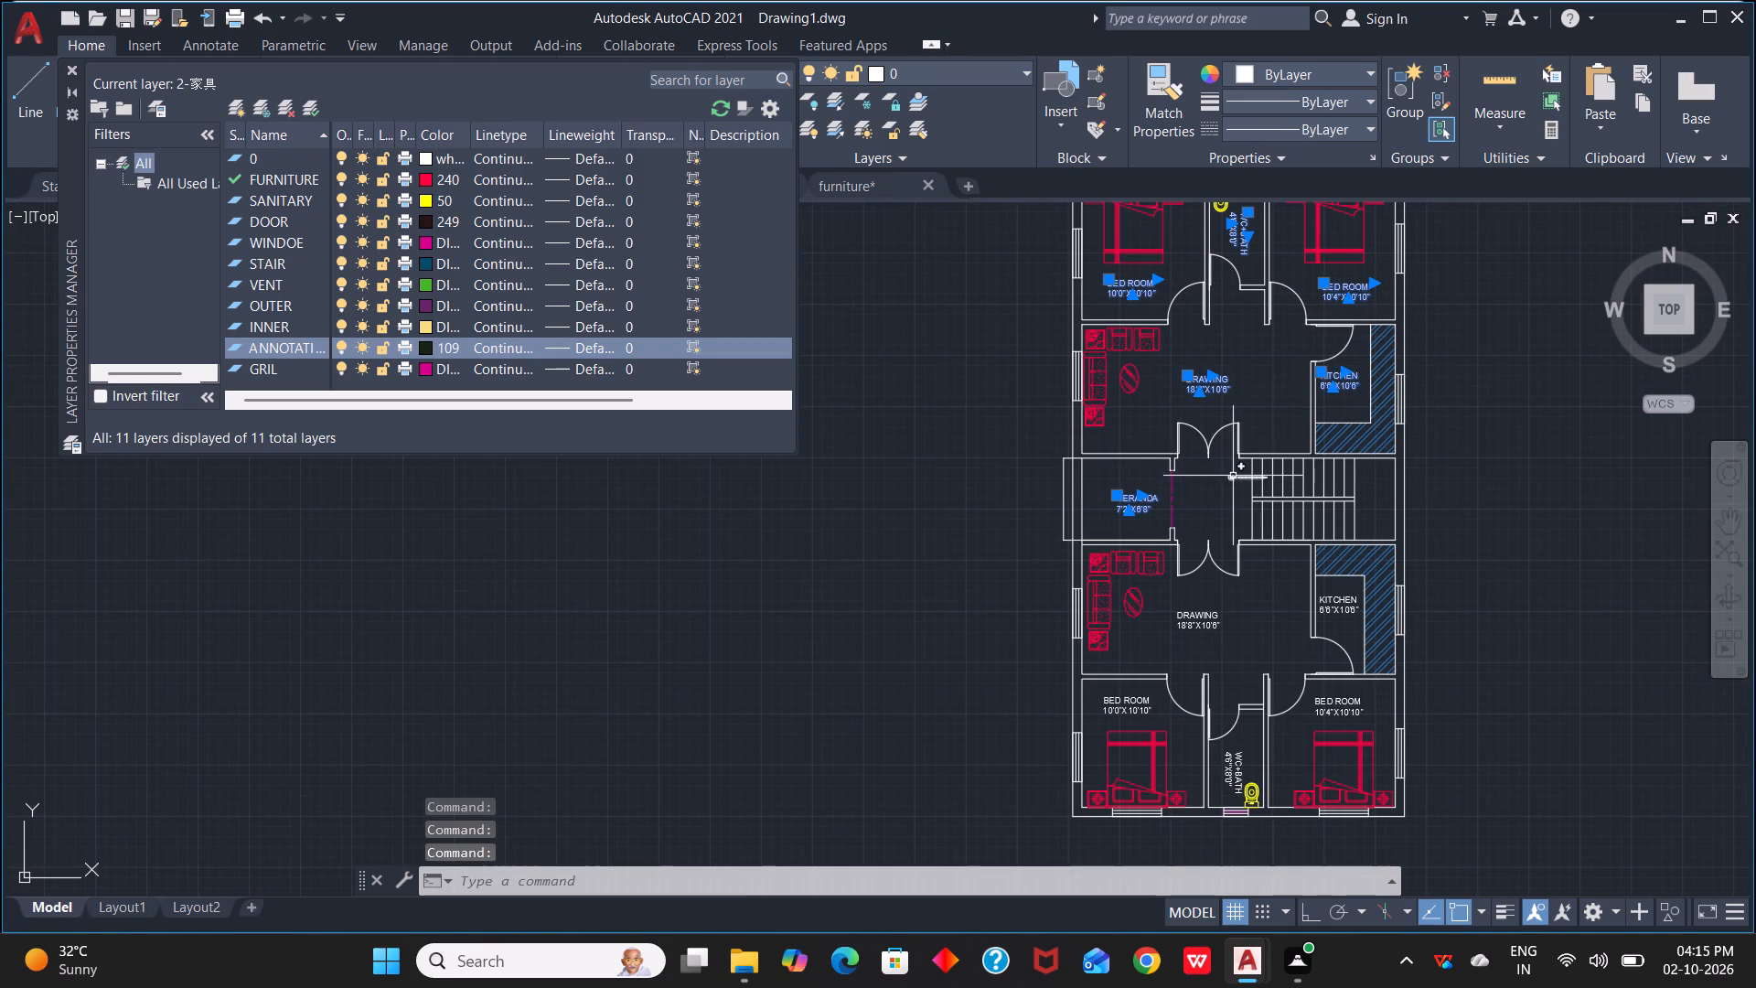
left_click(1341, 601)
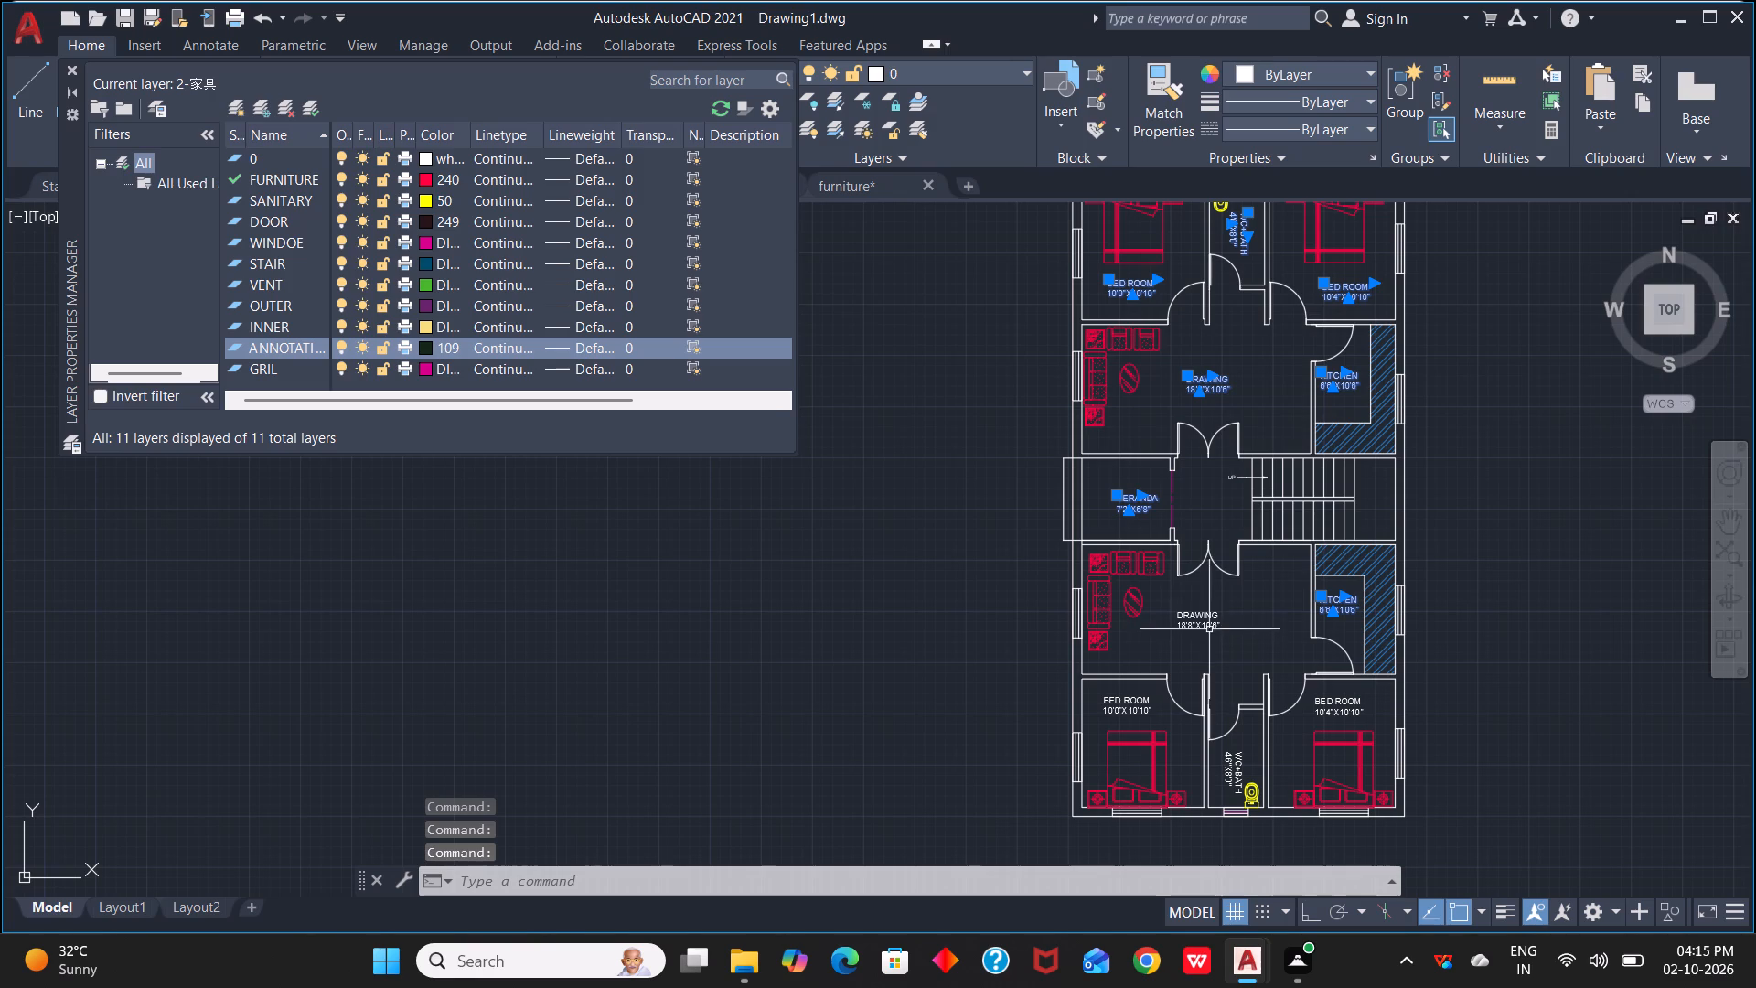
left_click(1208, 623)
left_click(1121, 709)
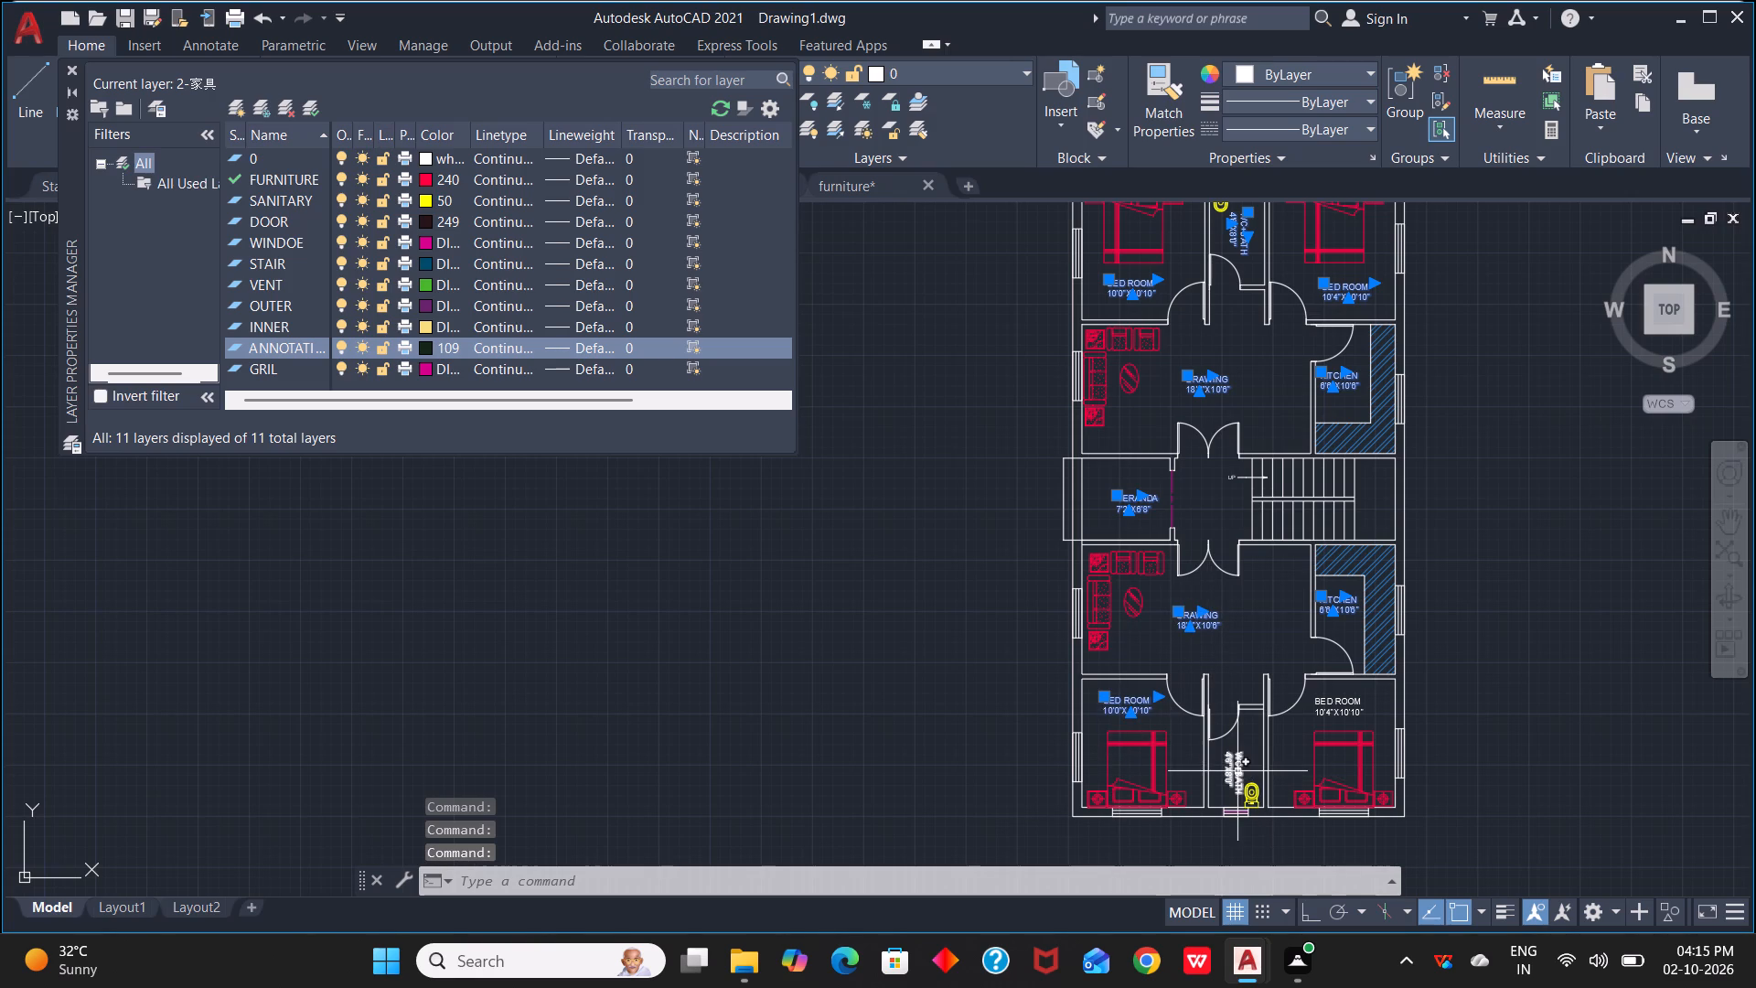
left_click(1237, 771)
left_click(1335, 714)
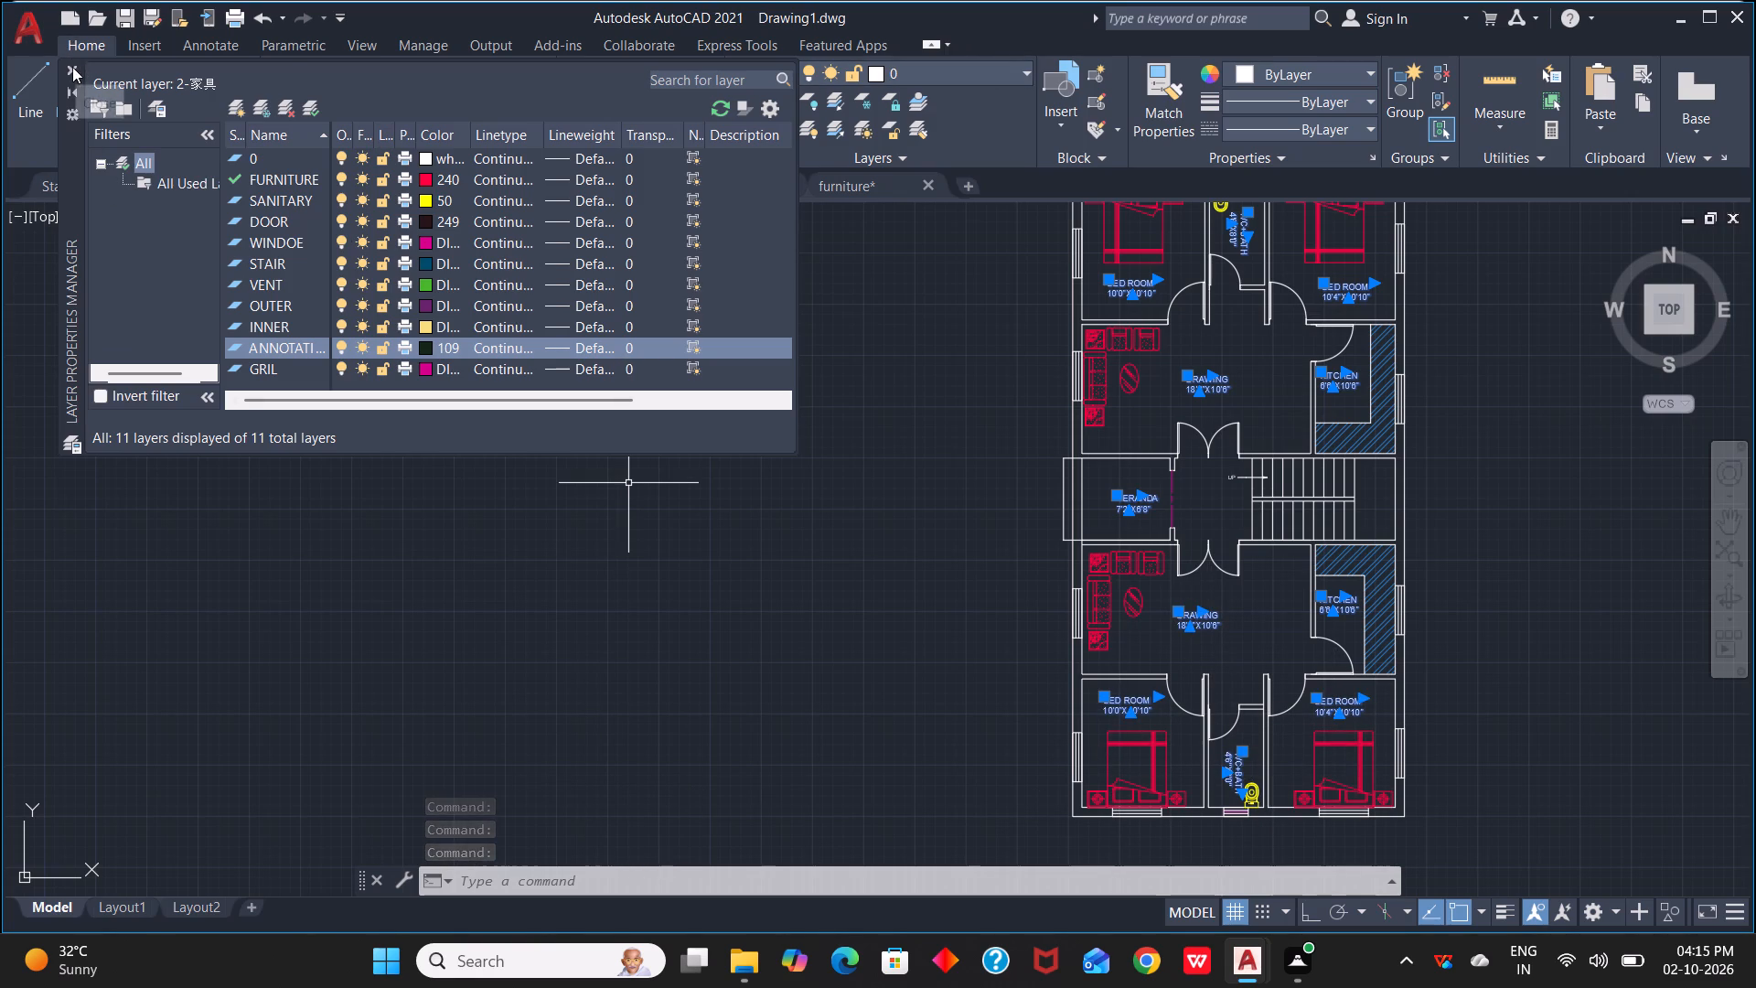
left_click(72, 67)
left_click(1021, 71)
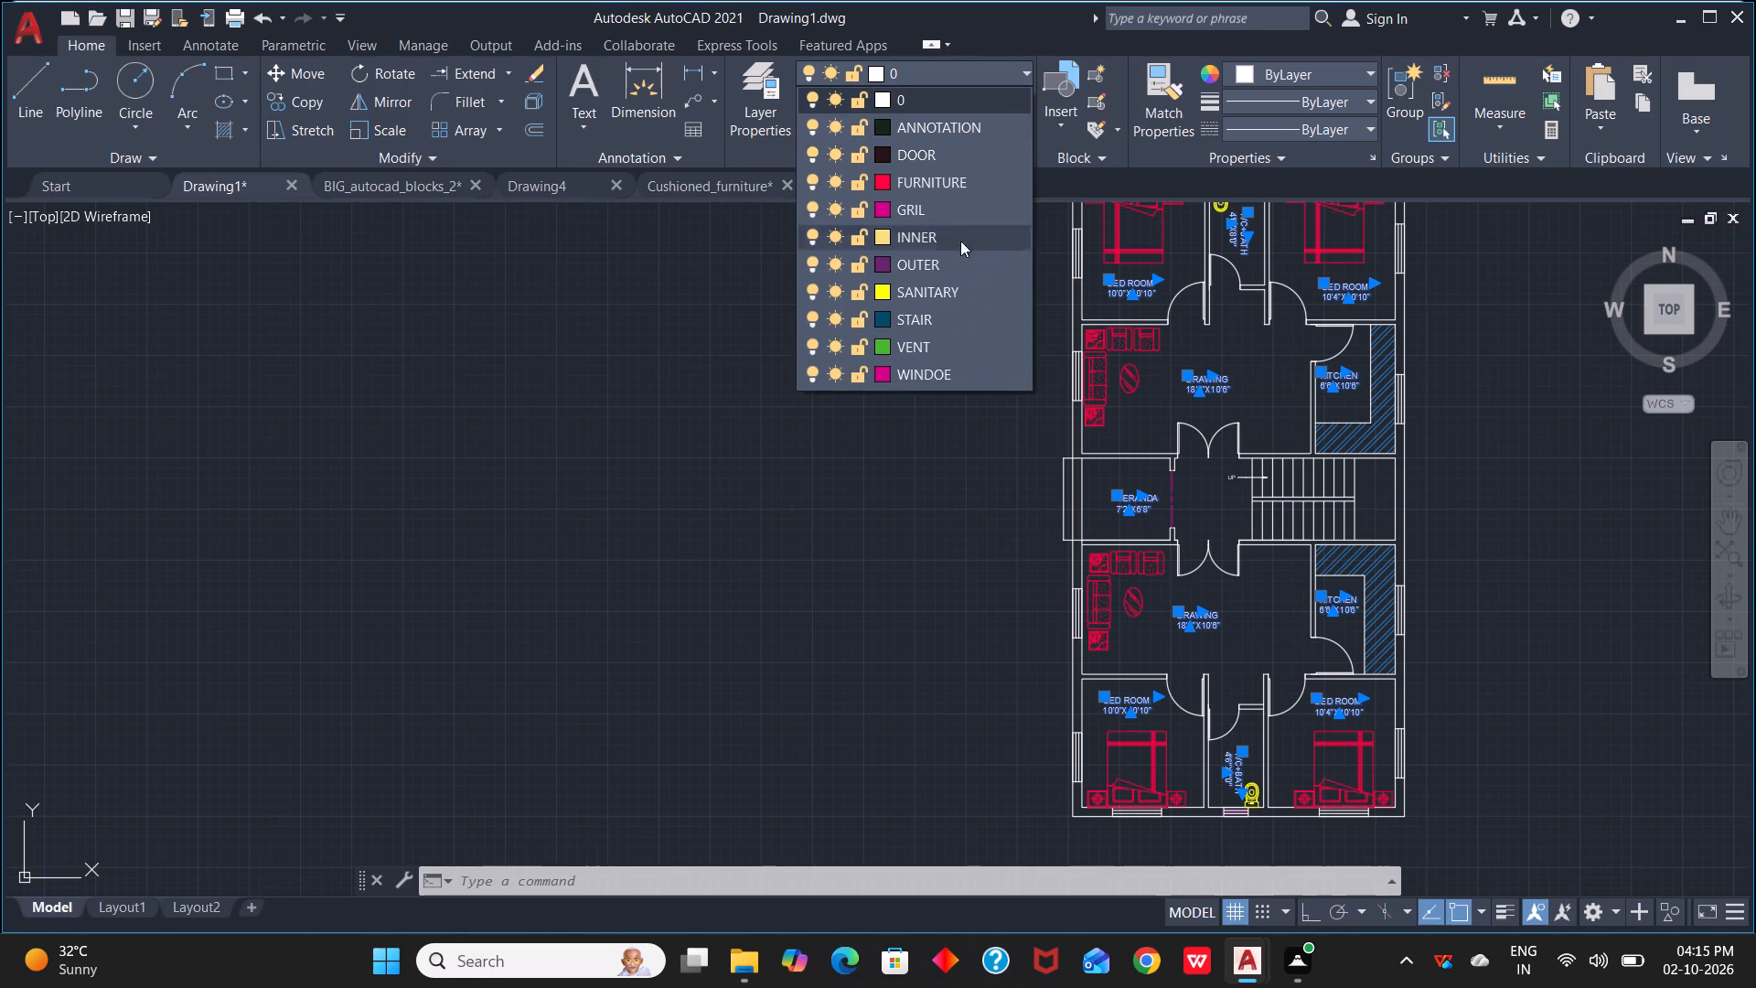
left_click(932, 124)
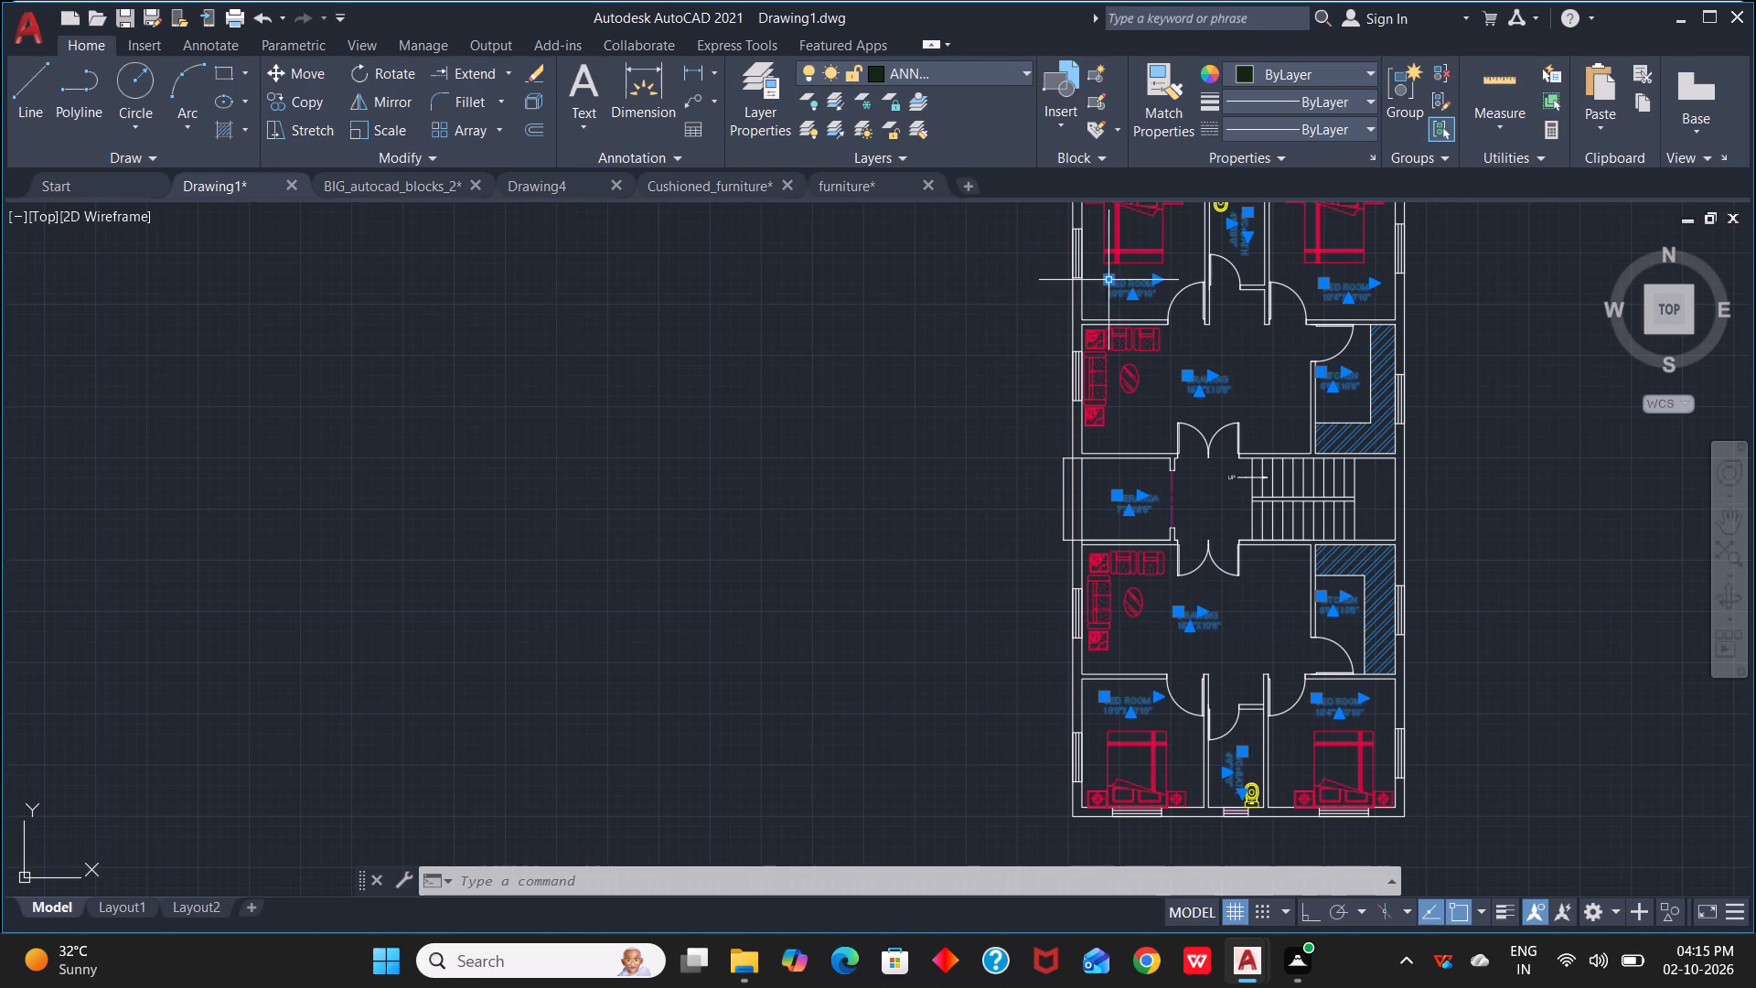
Turn off the ANNOTATION, FURNITURE and SANITARY layers, including FURNITURE as the current layer.
scroll(1073, 258, "down", 1)
scroll(1073, 258, "up", 1)
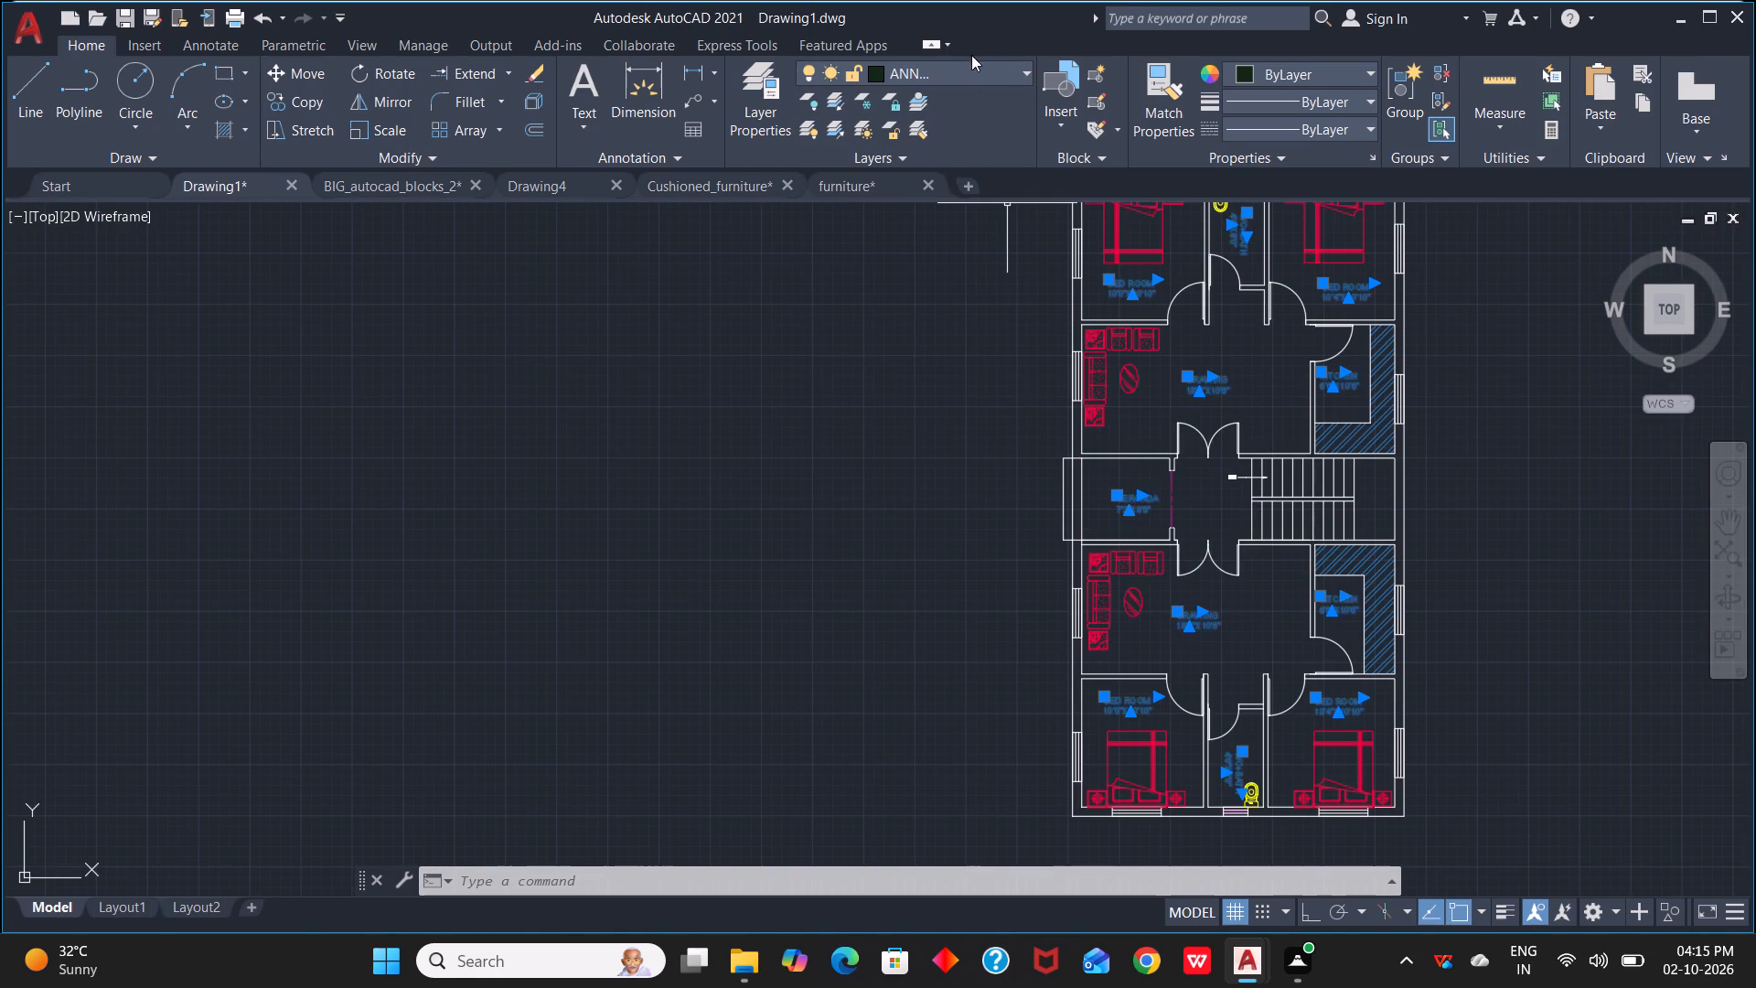
left_click(1021, 69)
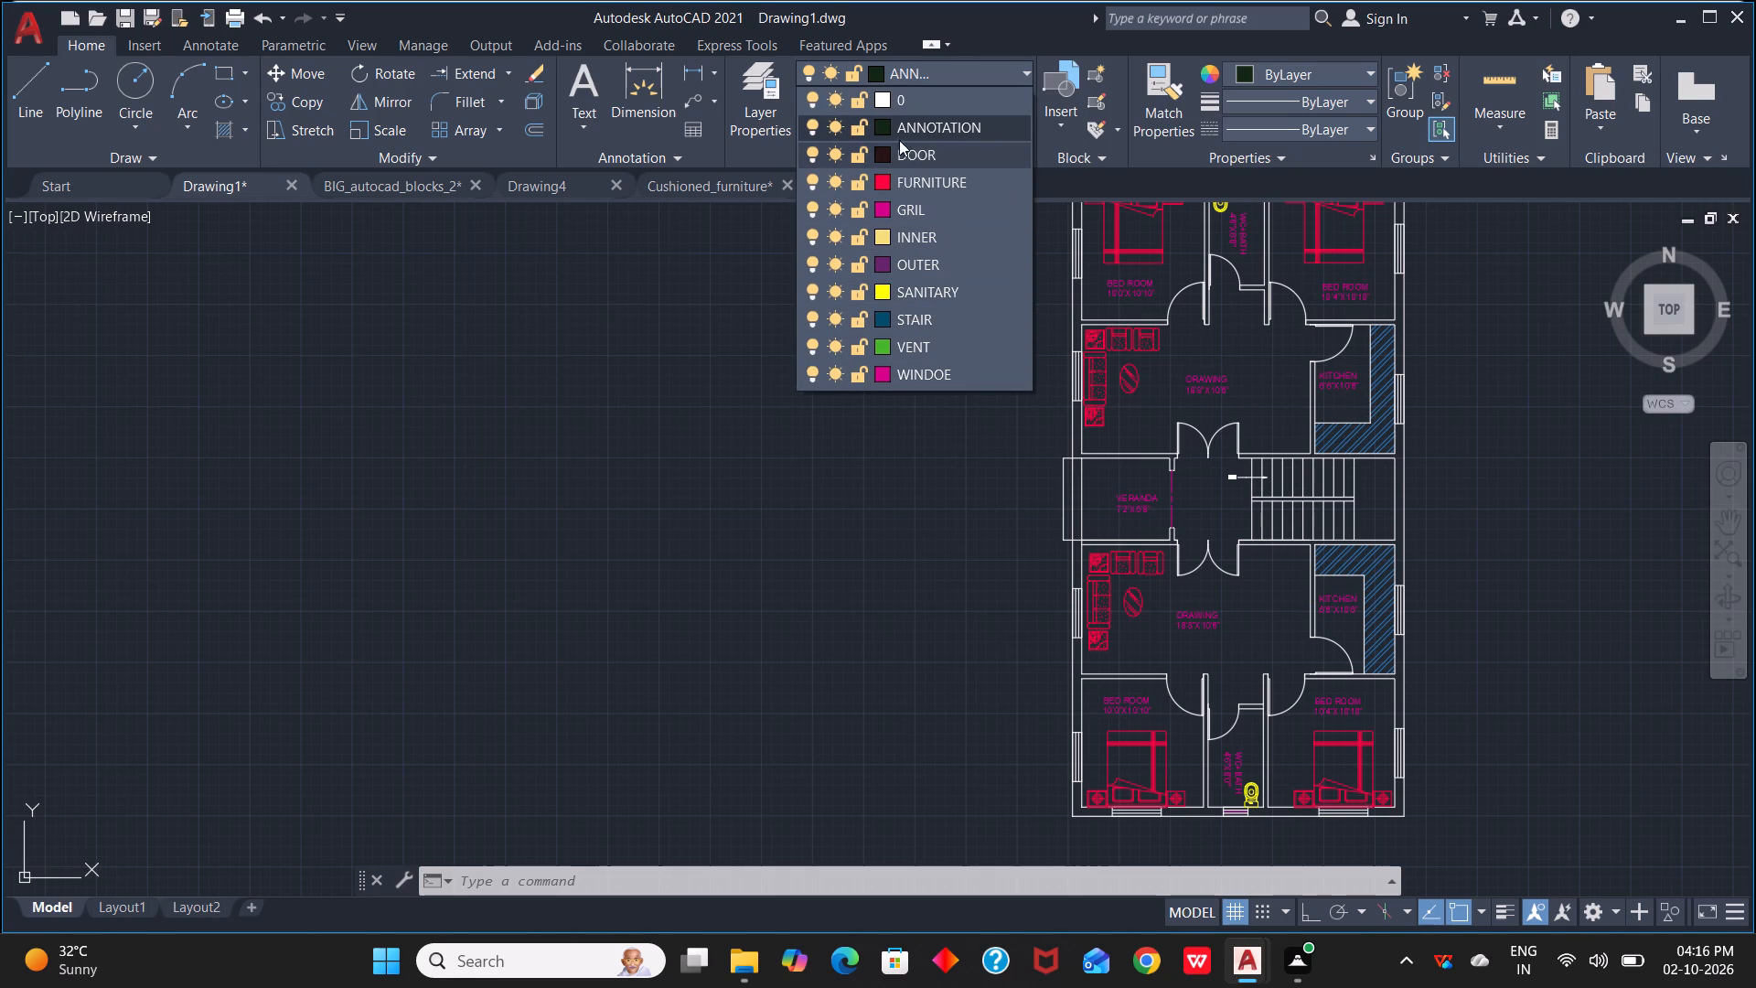
left_click(813, 127)
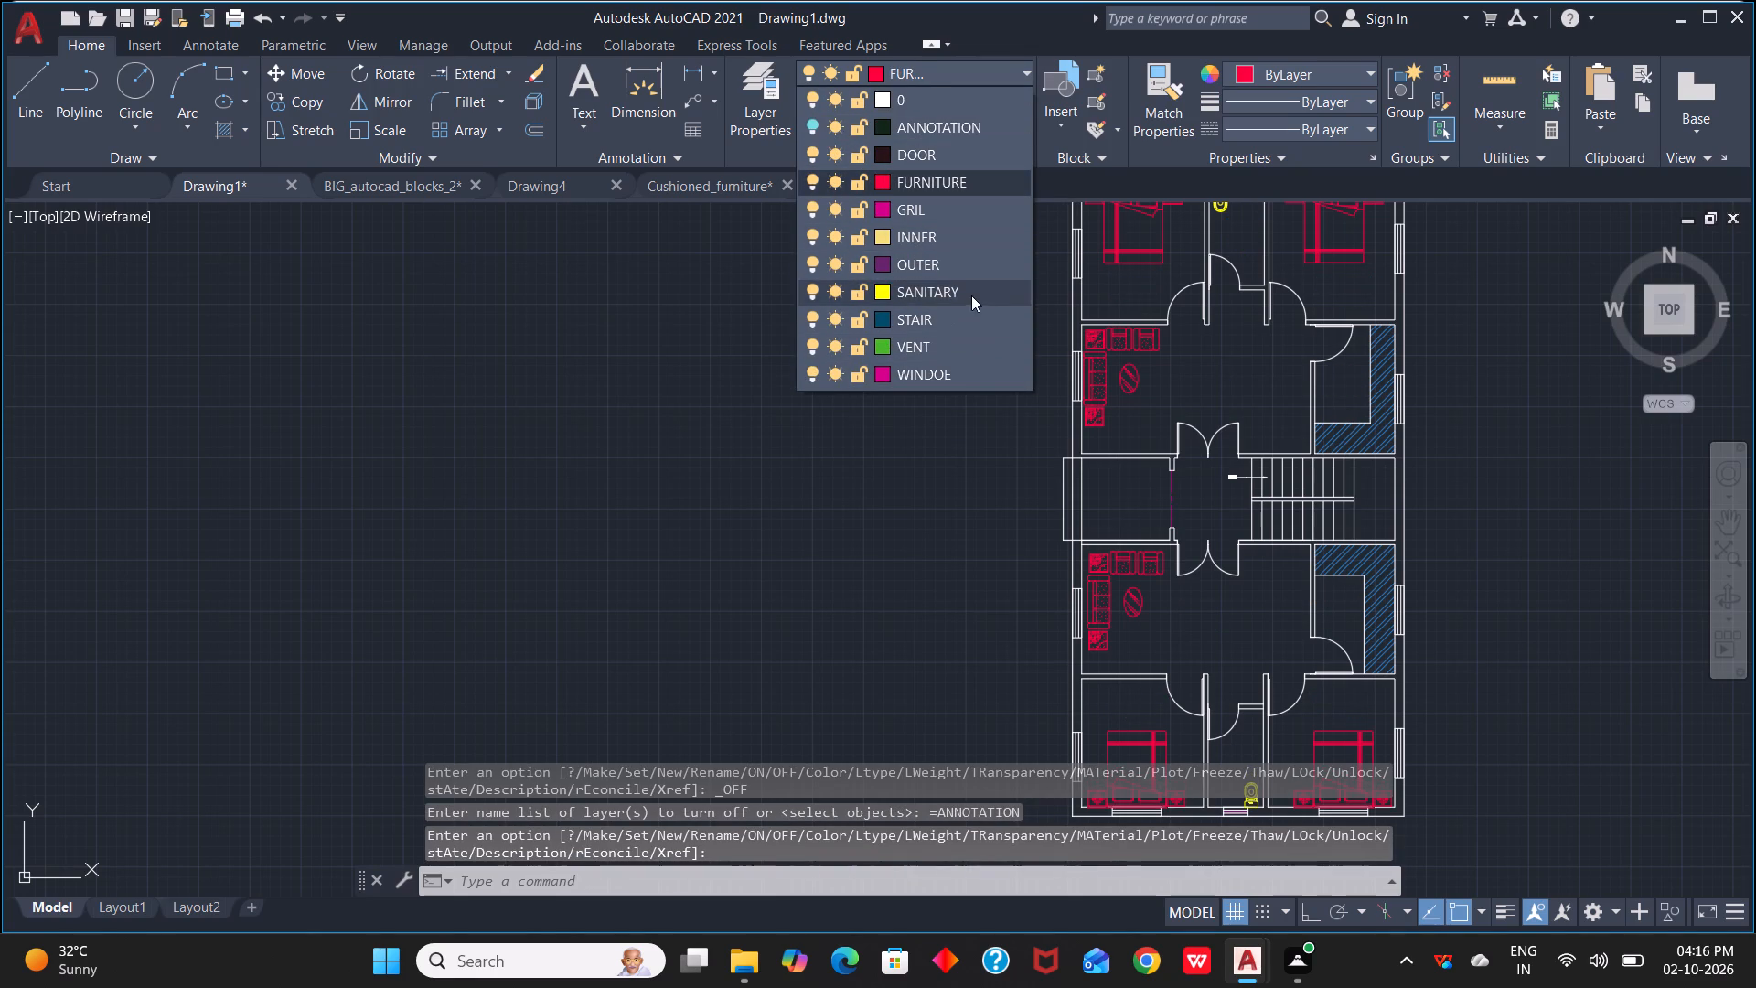
left_click(809, 177)
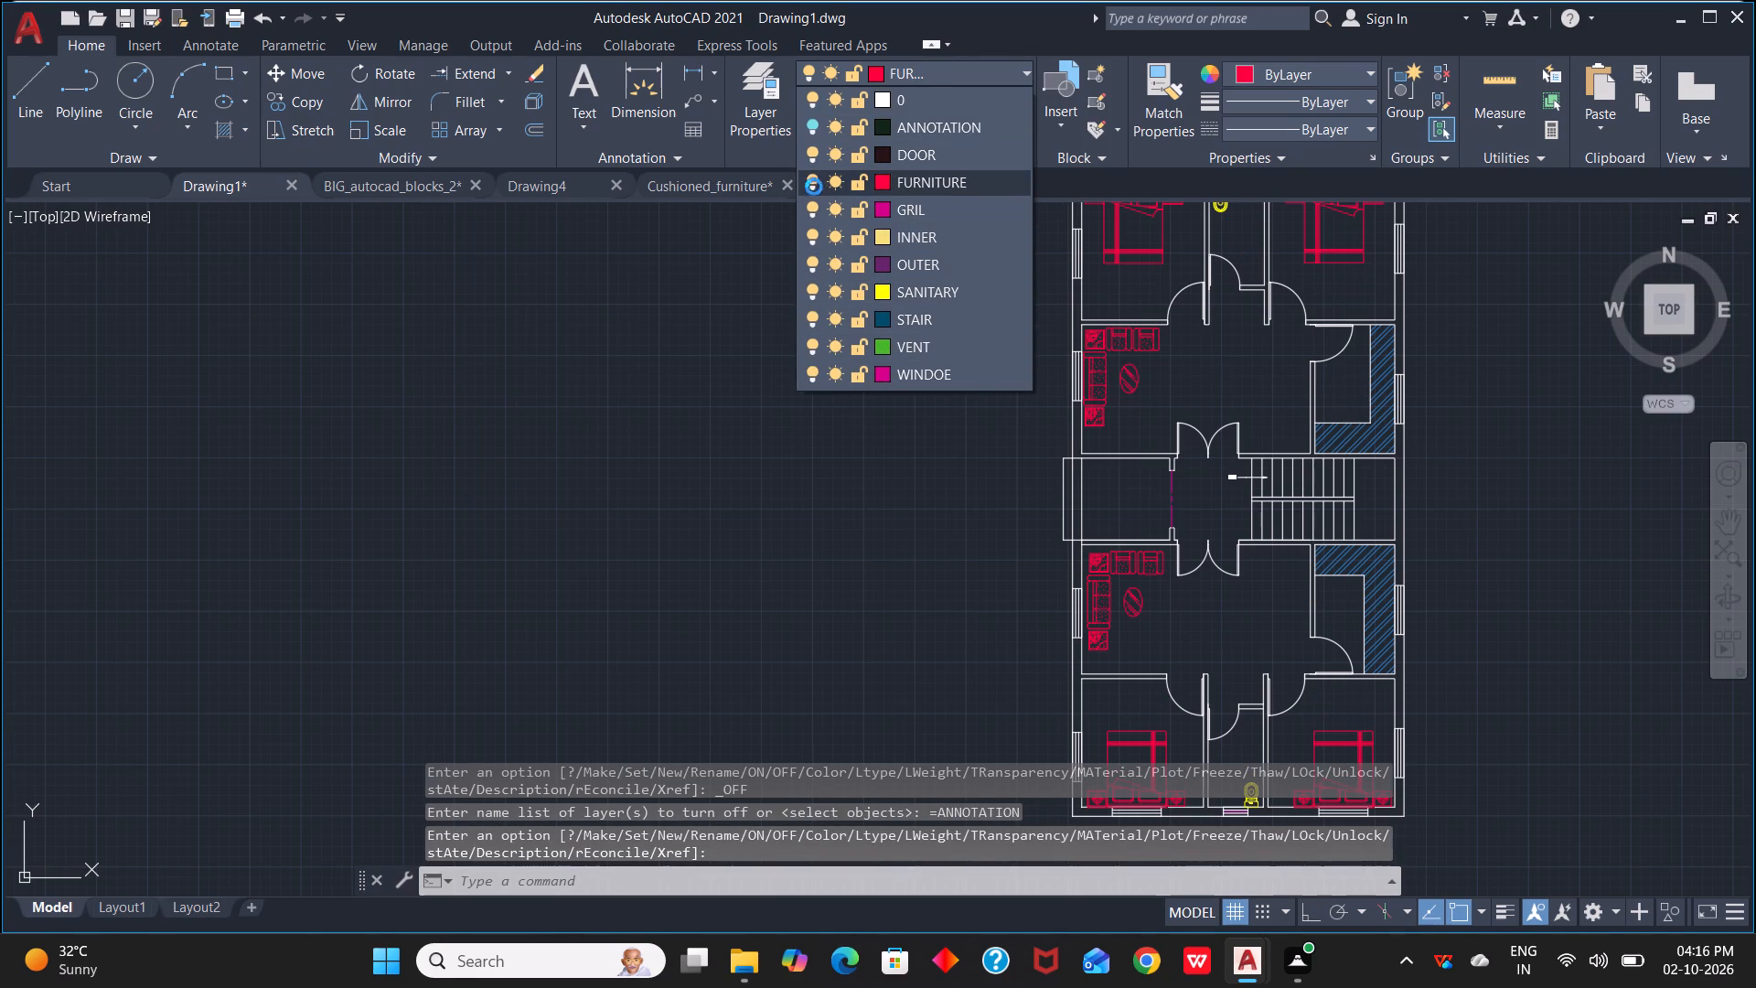
left_click(753, 458)
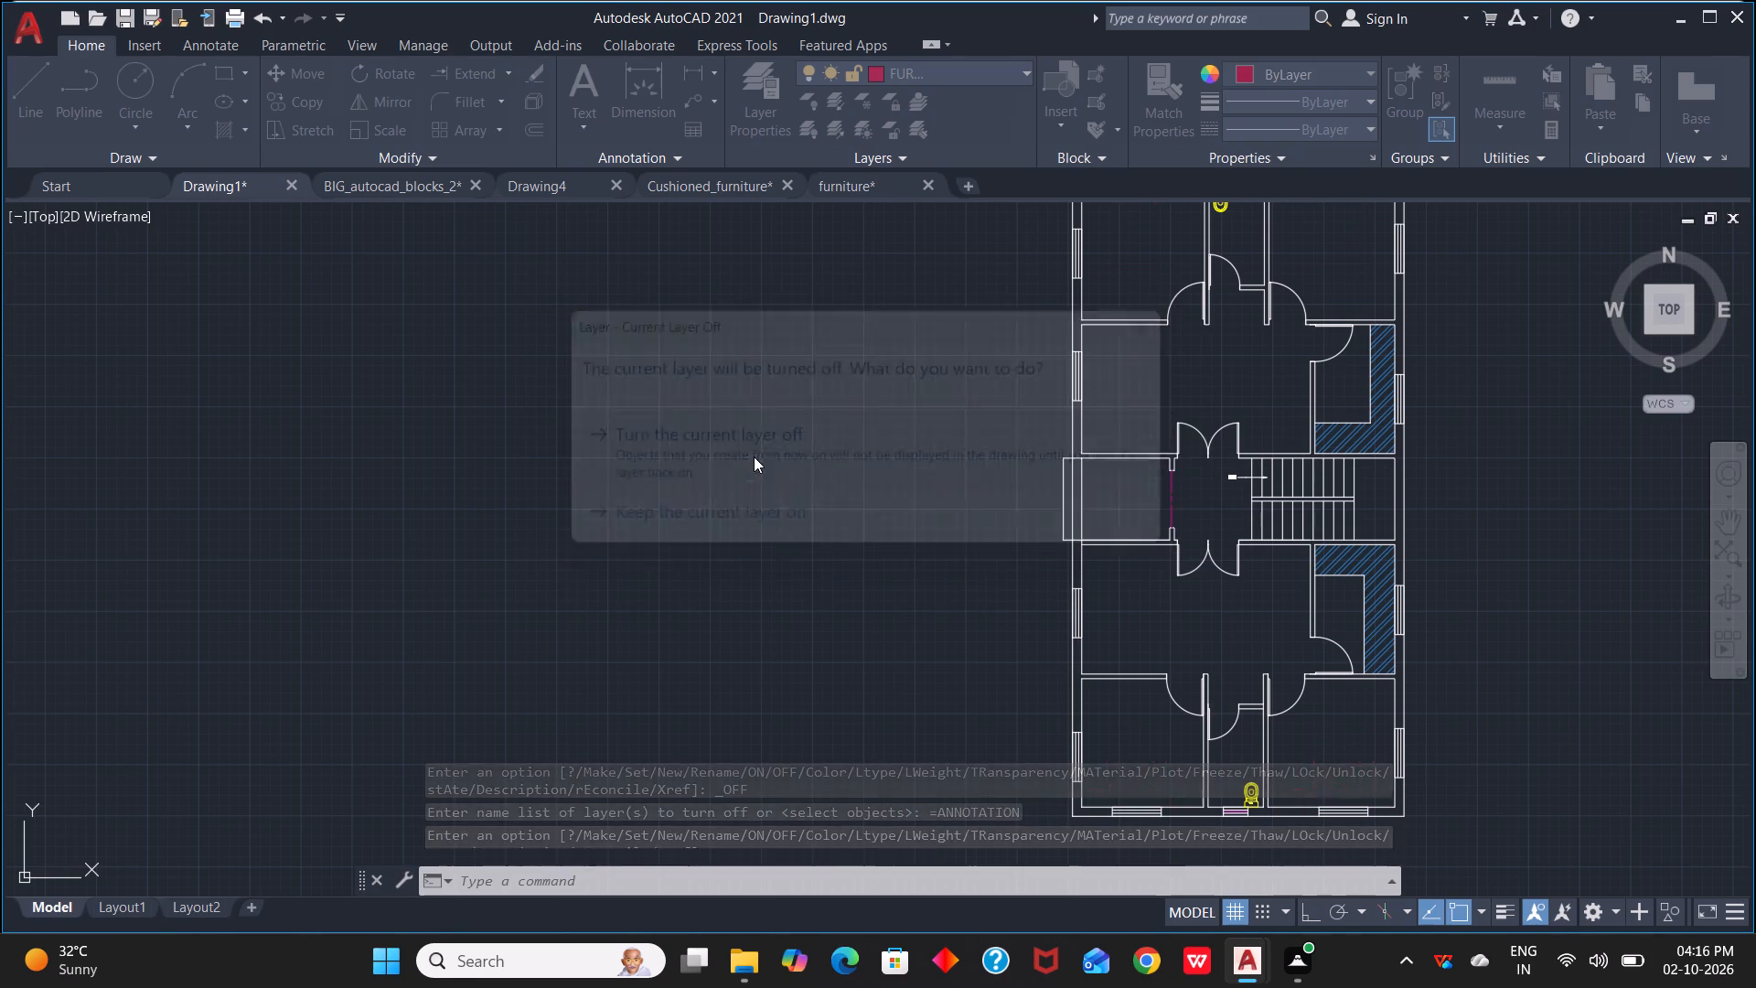
scroll(1134, 370, "down", 1)
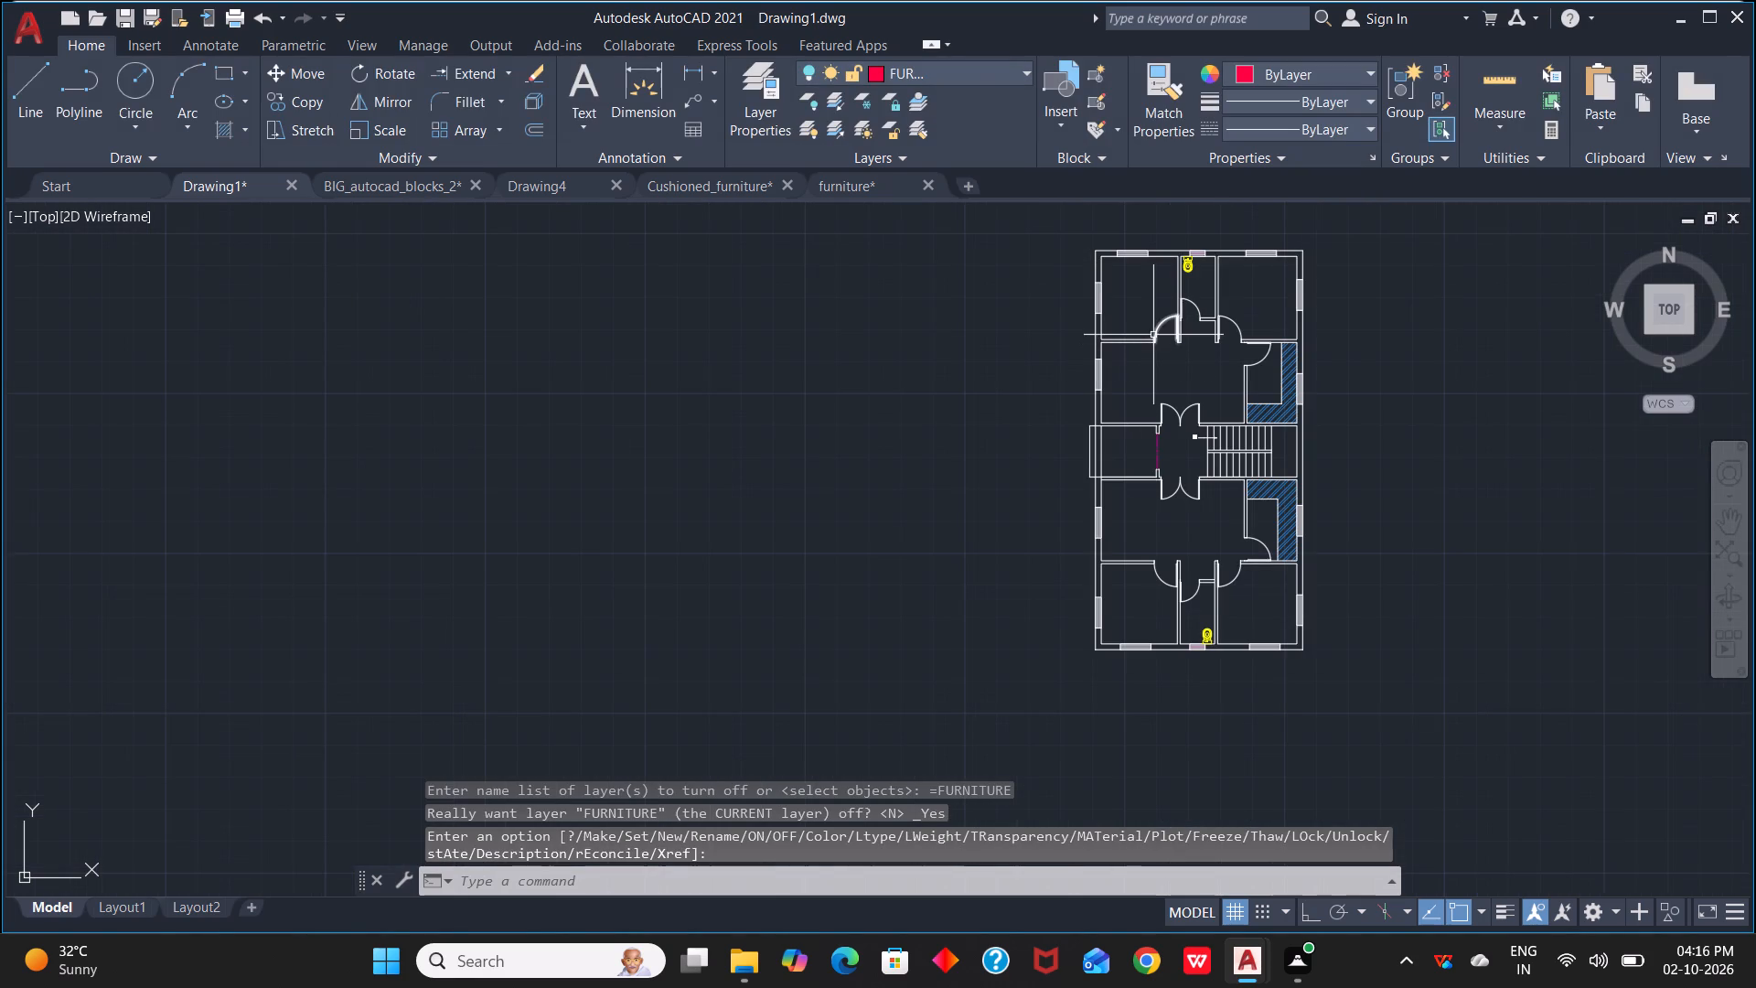
left_click(1025, 72)
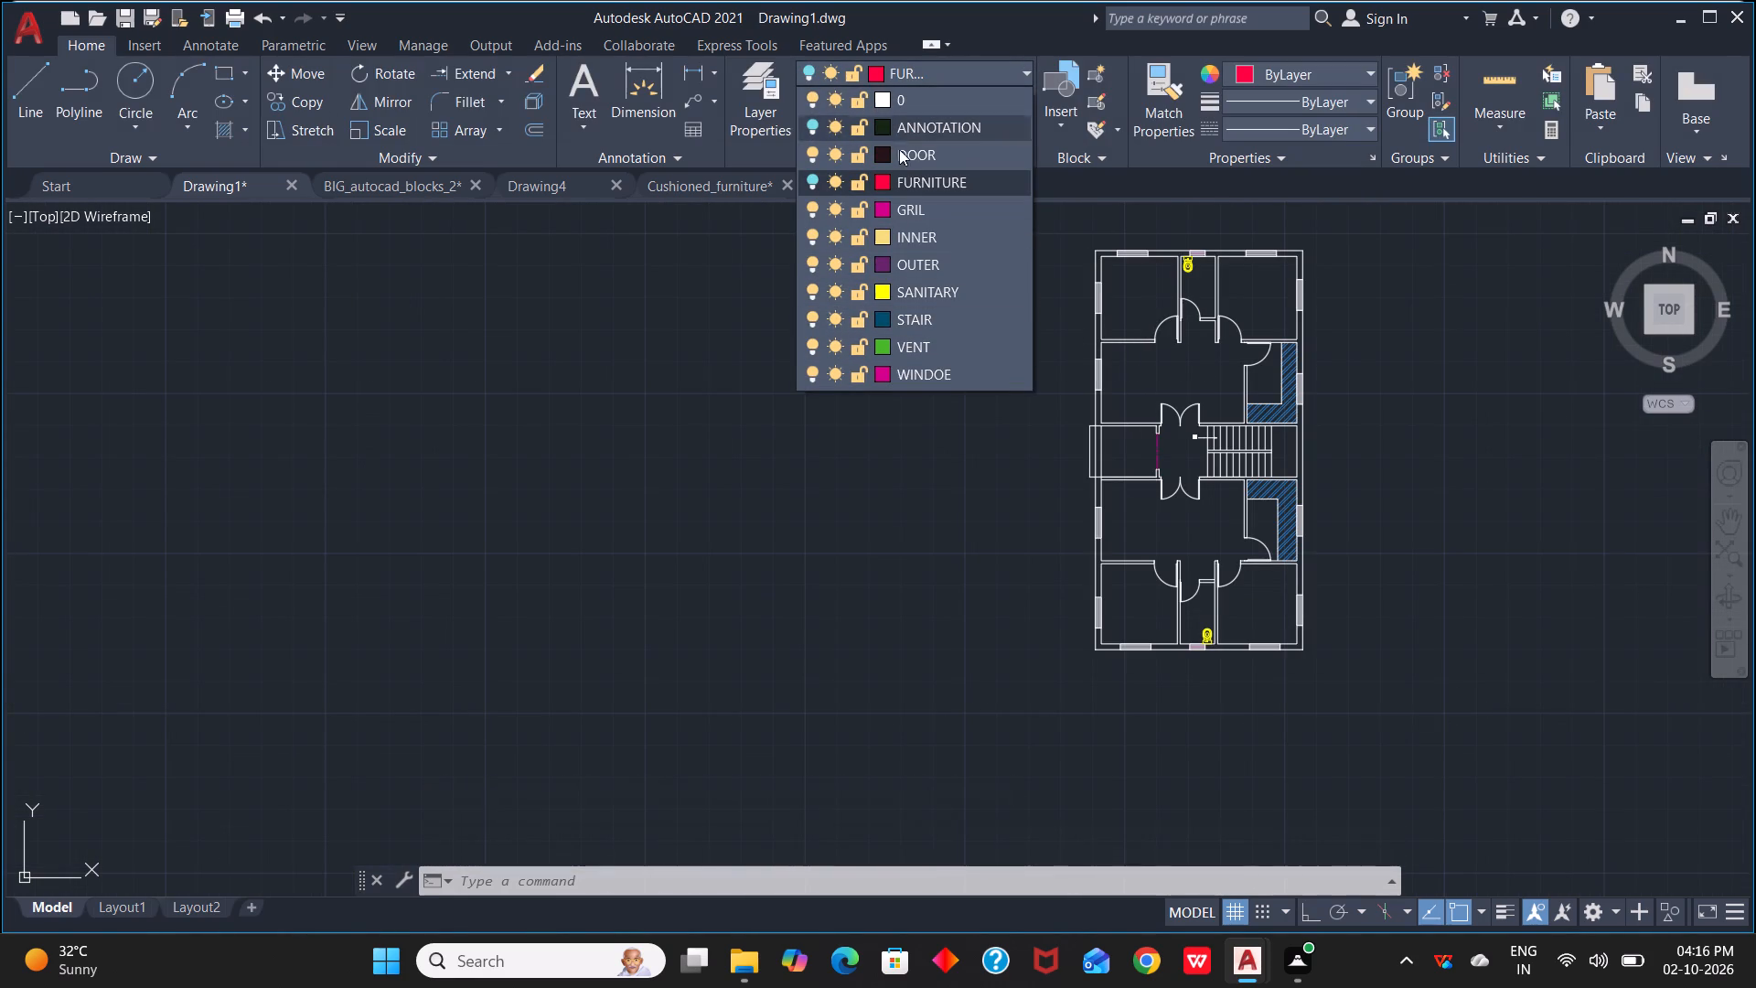
left_click(810, 291)
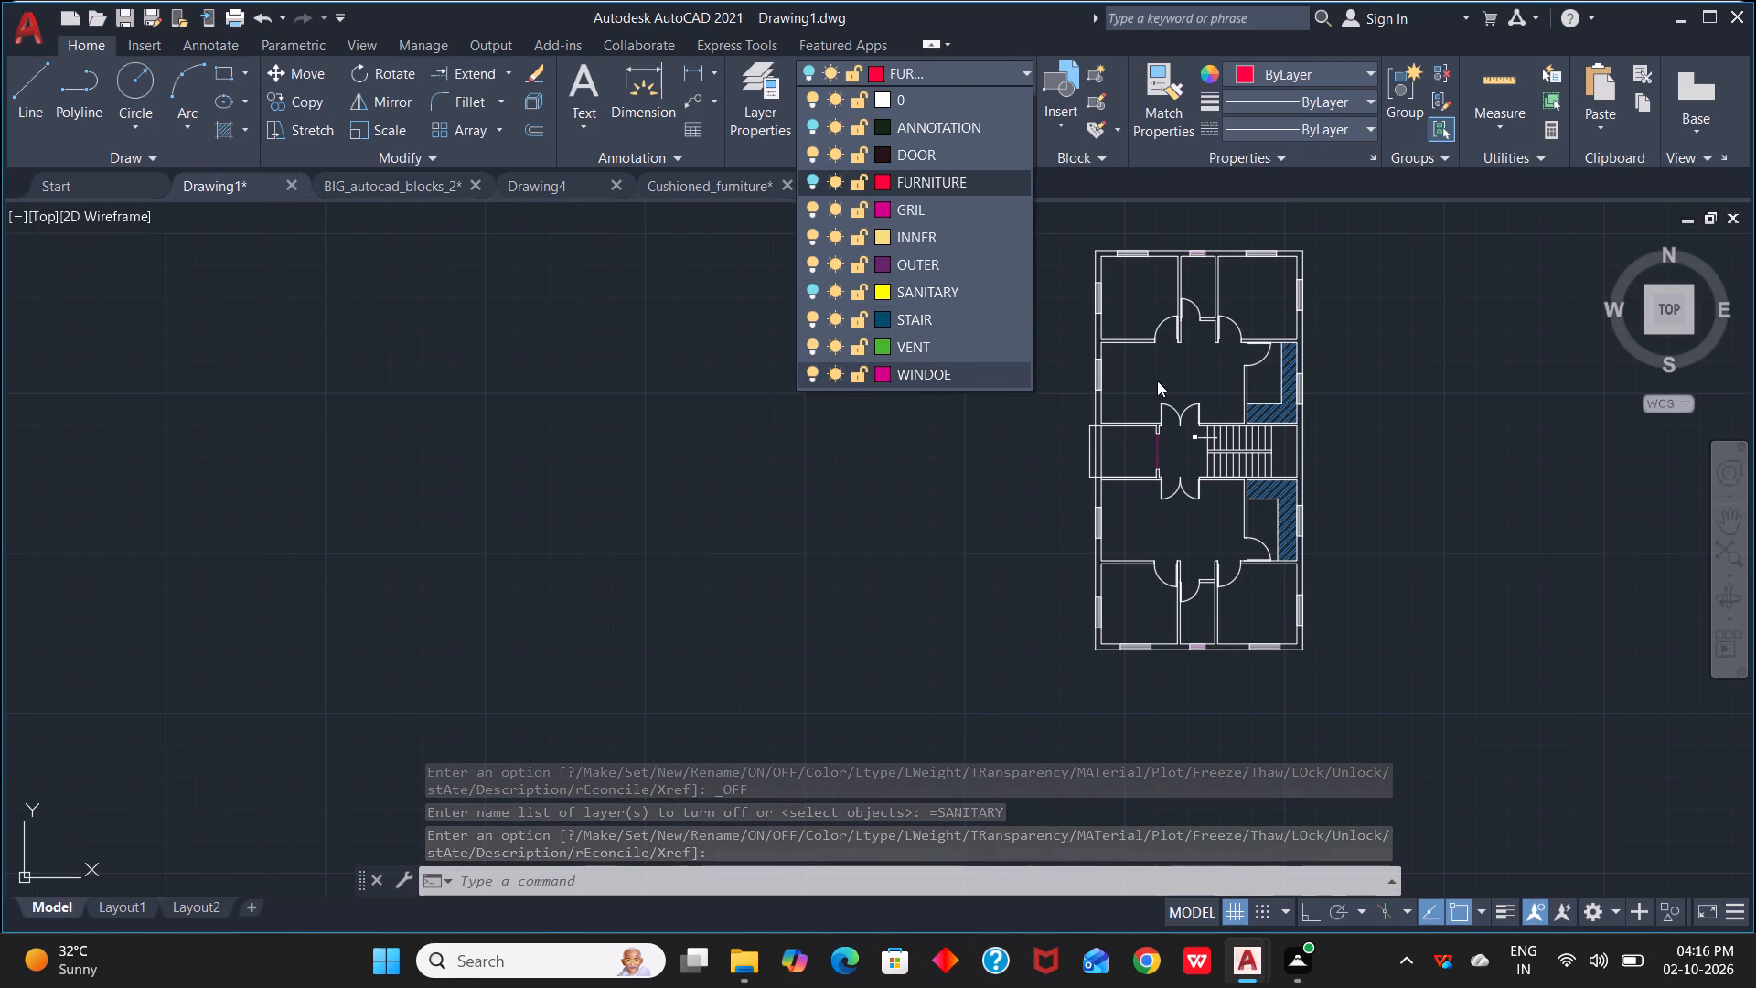
Assign all the single-swing doors and both double doors in the two units to the DOOR layer.
scroll(1108, 376, "up", 1)
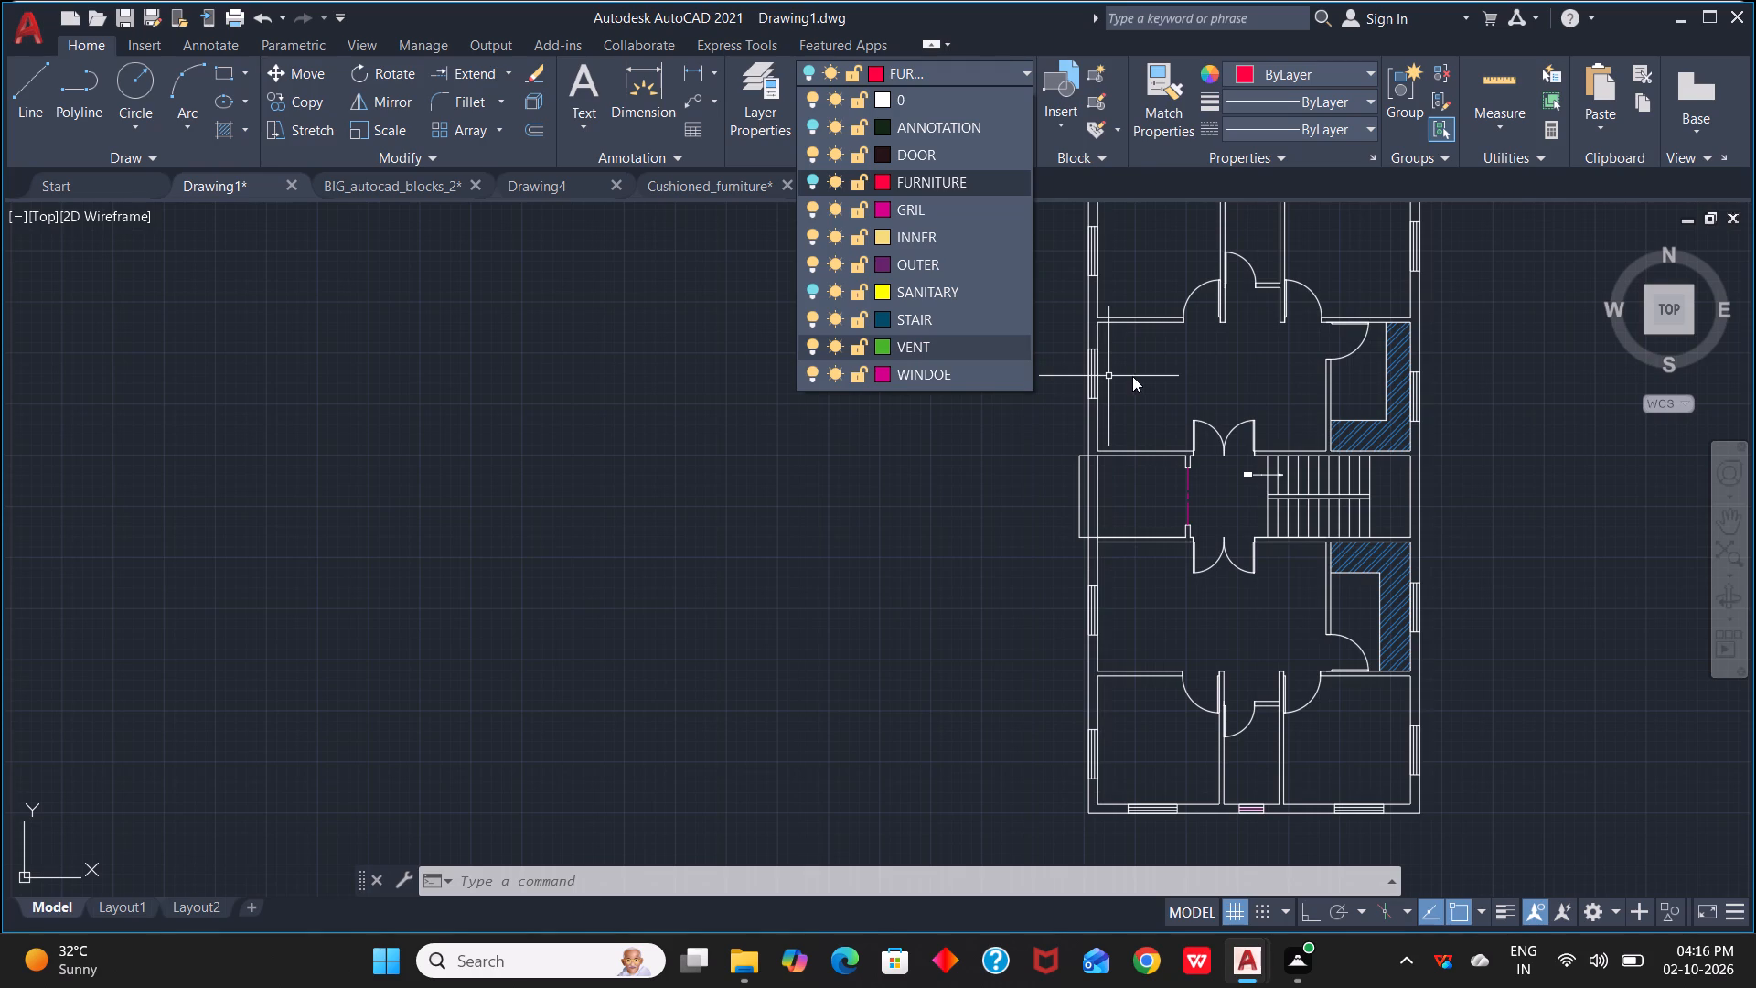
left_click(1204, 277)
left_click(1201, 287)
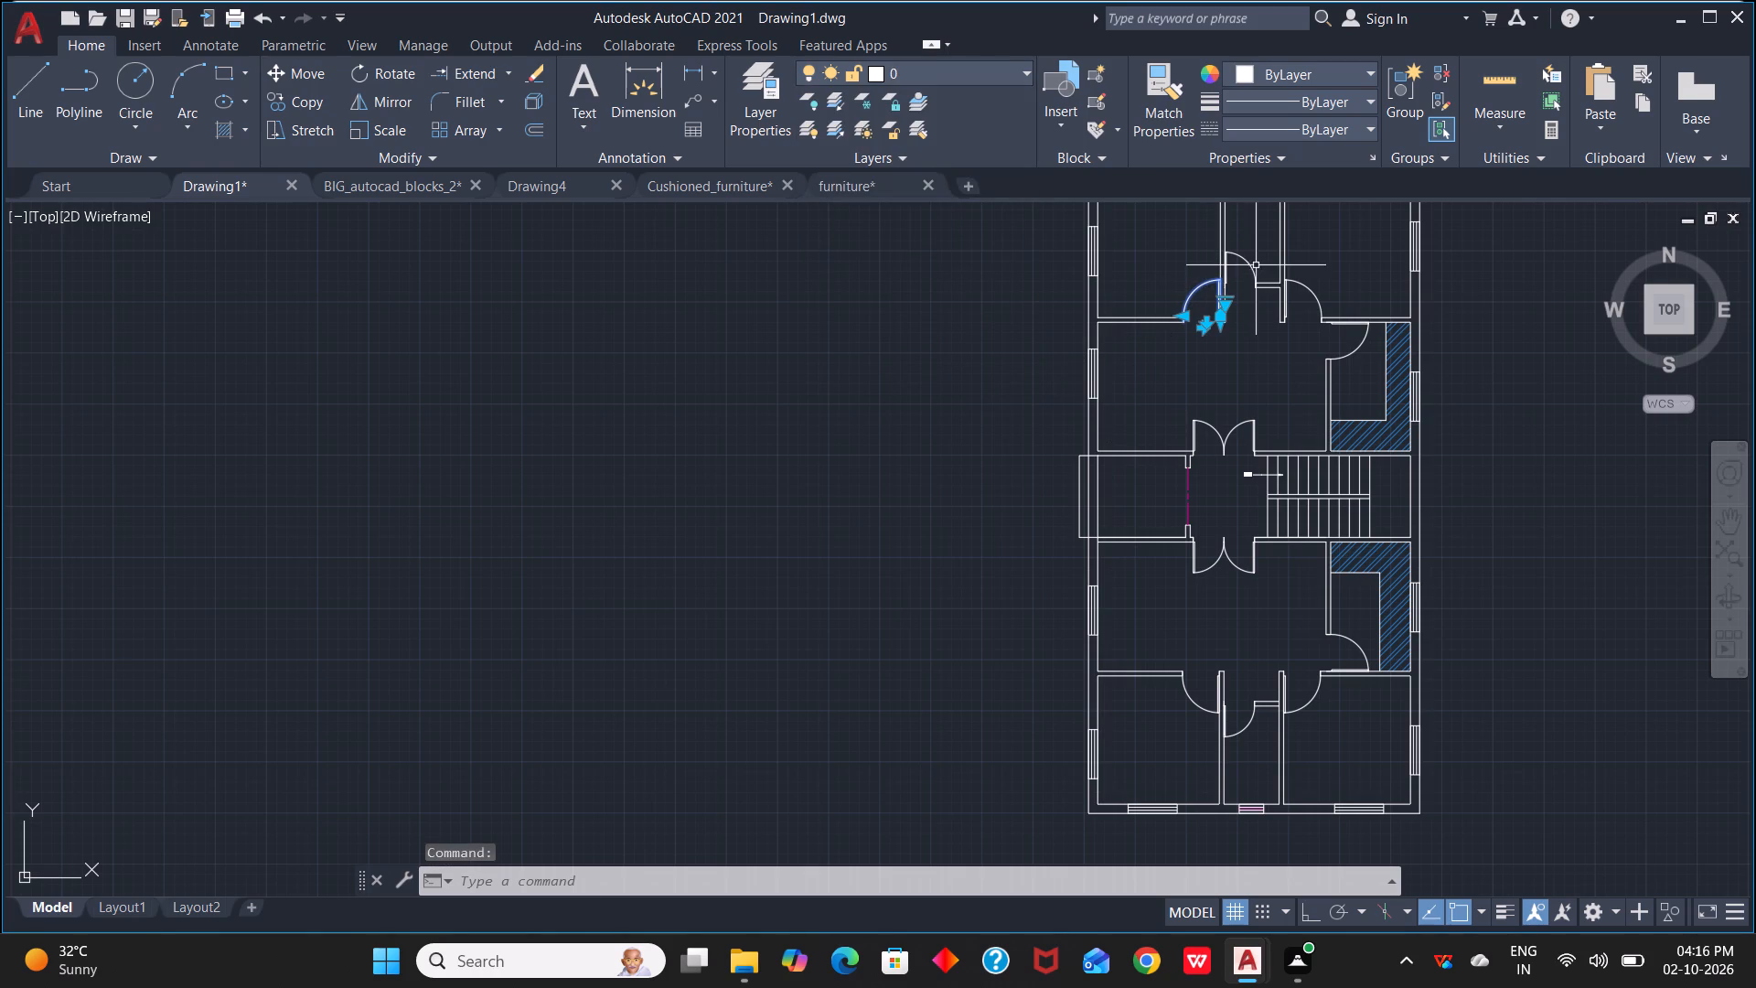
left_click(1246, 266)
left_click(1316, 300)
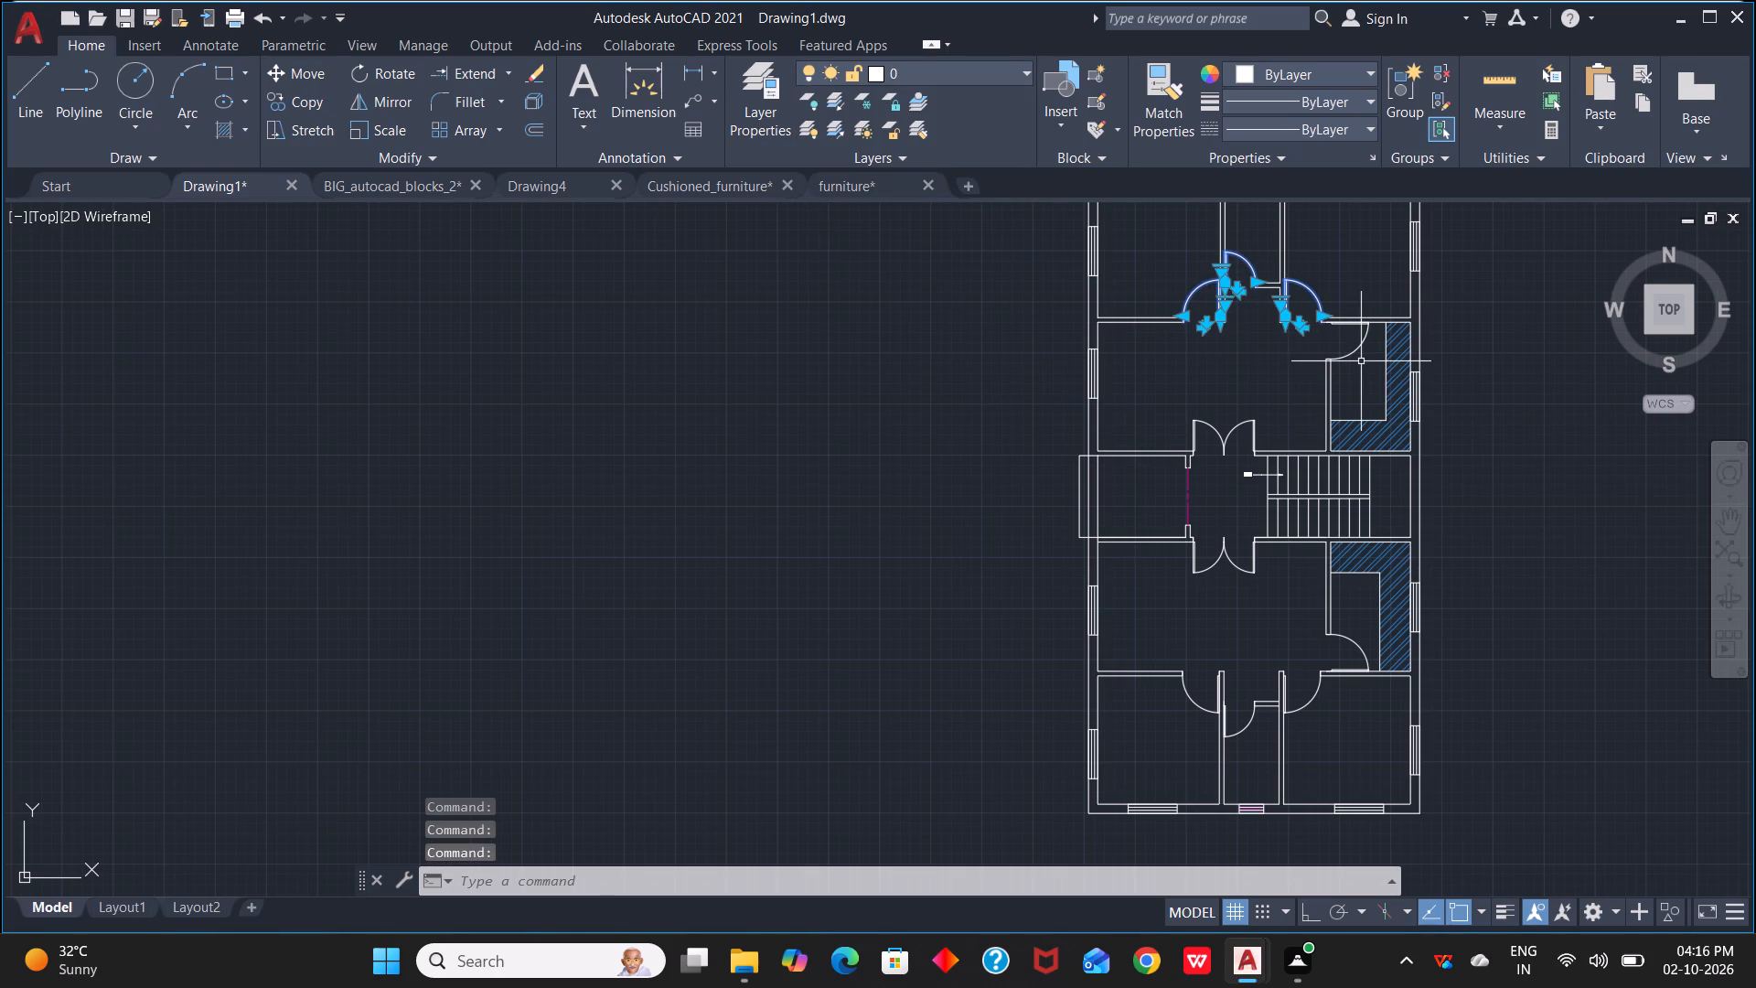
left_click(1350, 348)
left_click(1351, 355)
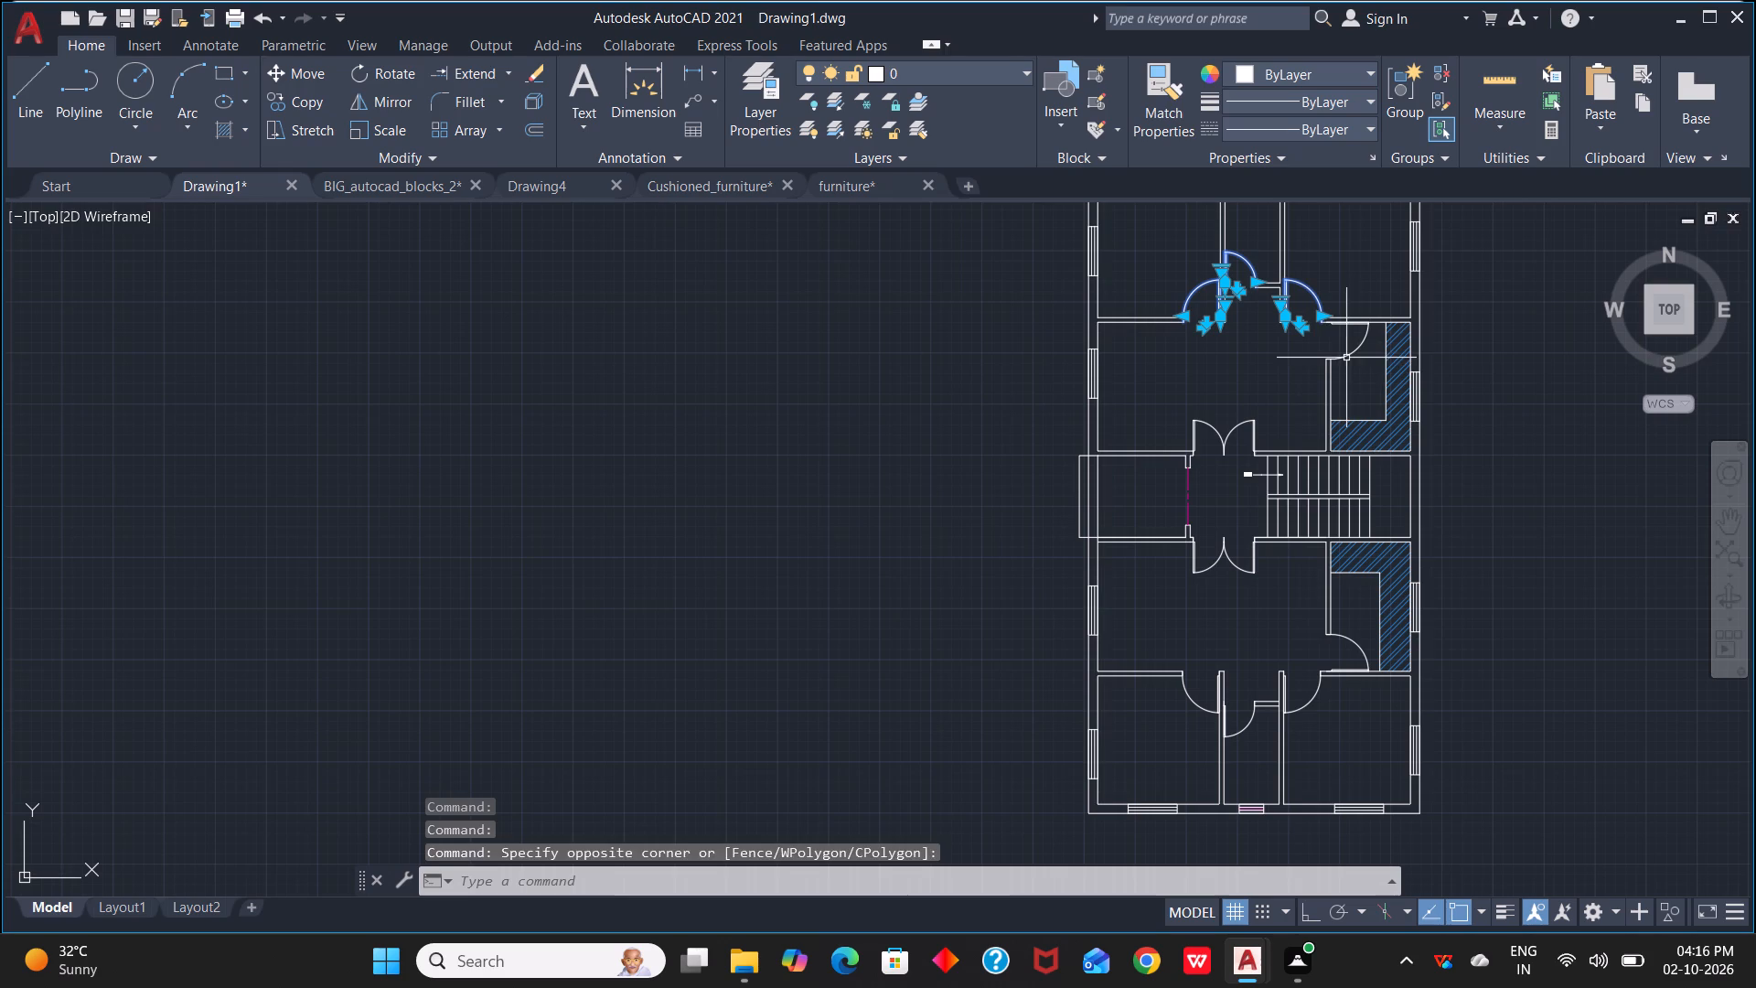
left_click(1346, 357)
left_click(1194, 431)
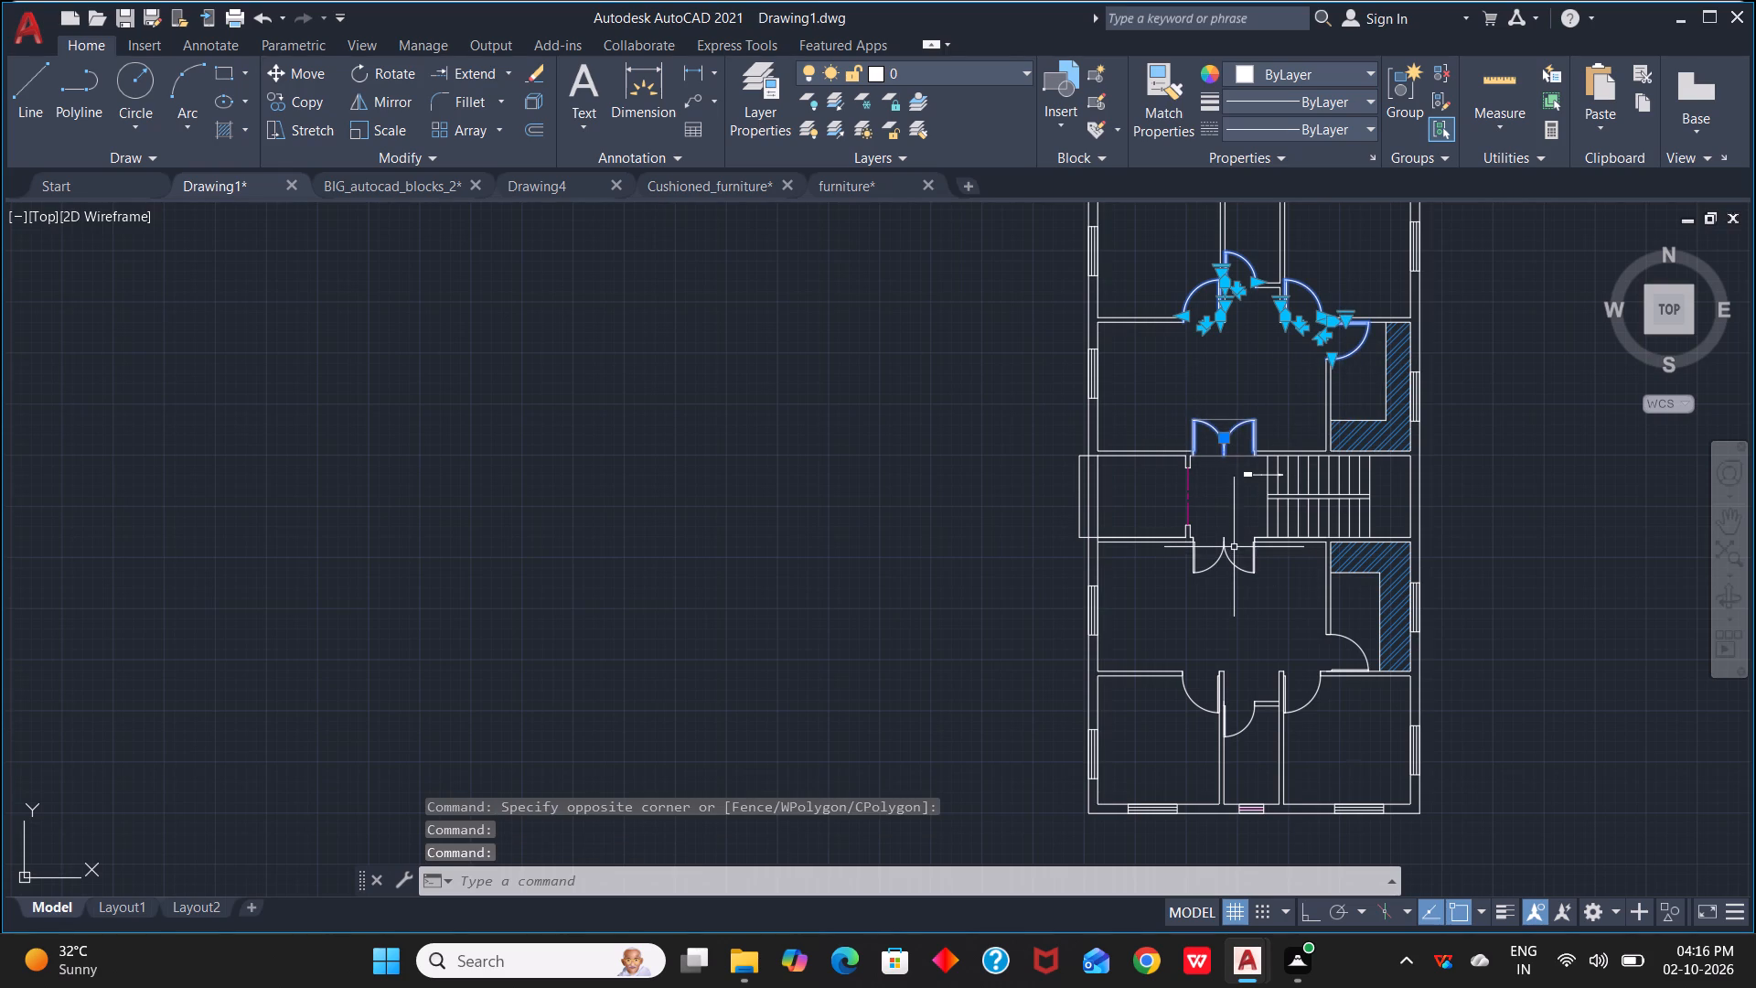
left_click(1225, 547)
left_click(1356, 647)
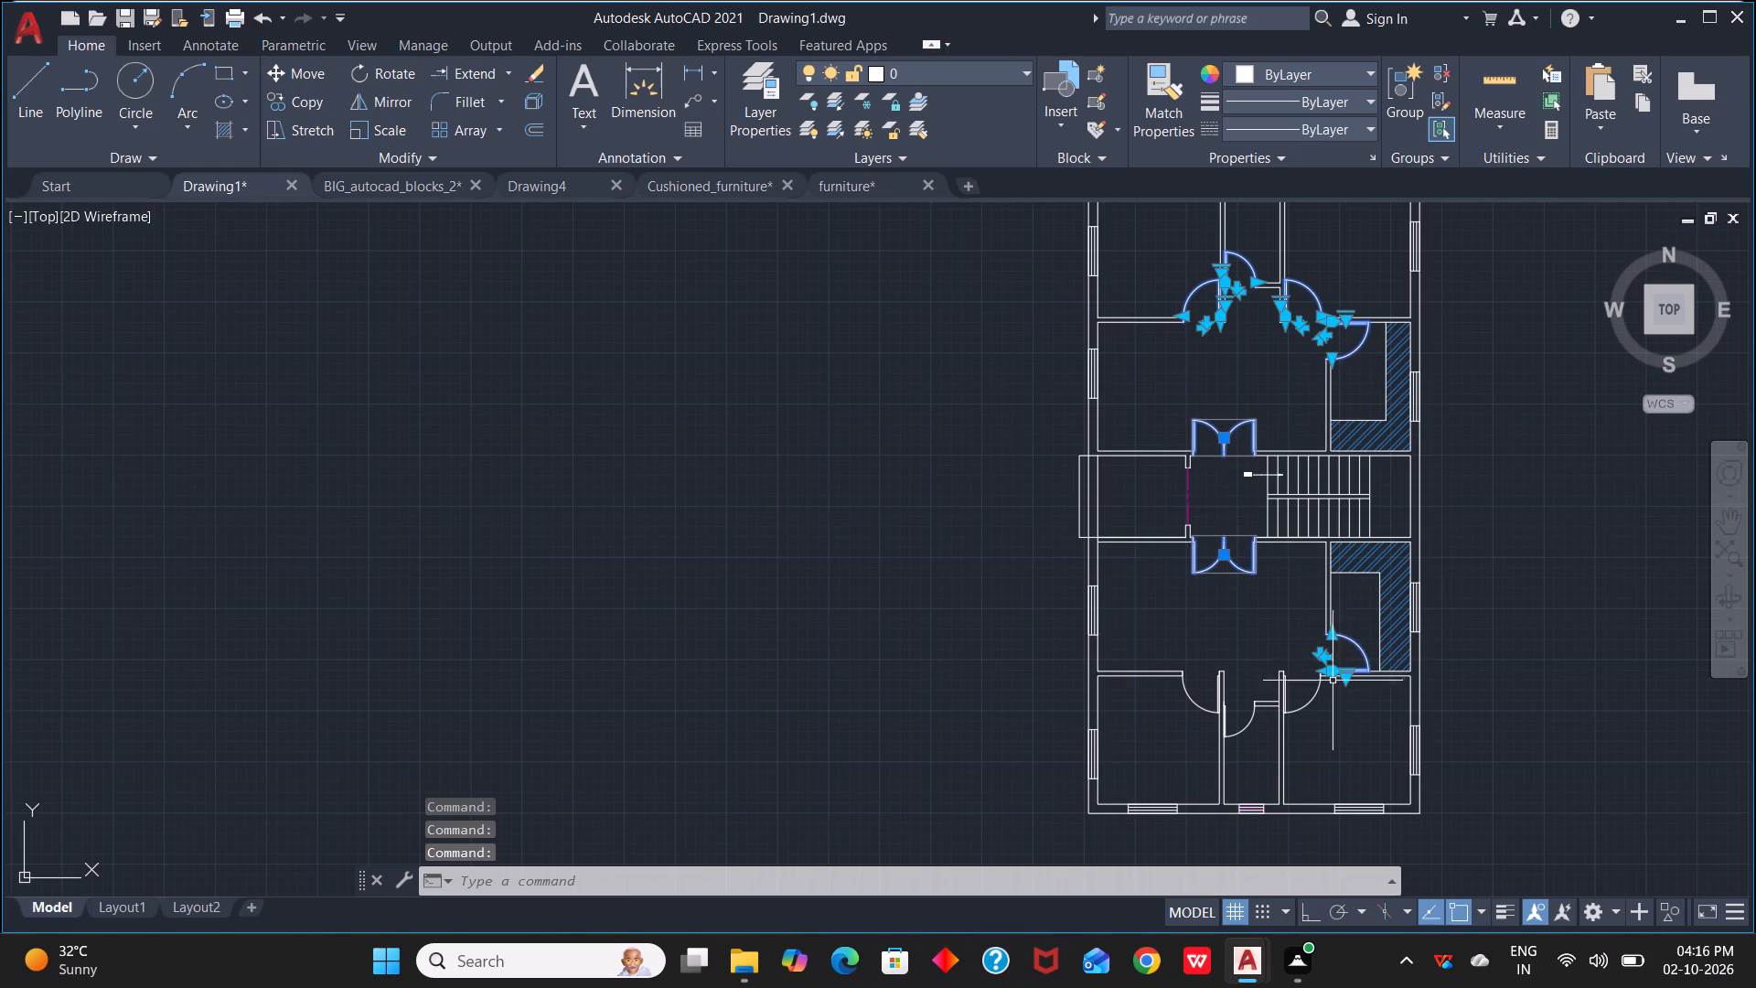
left_click(1311, 706)
left_click(1244, 725)
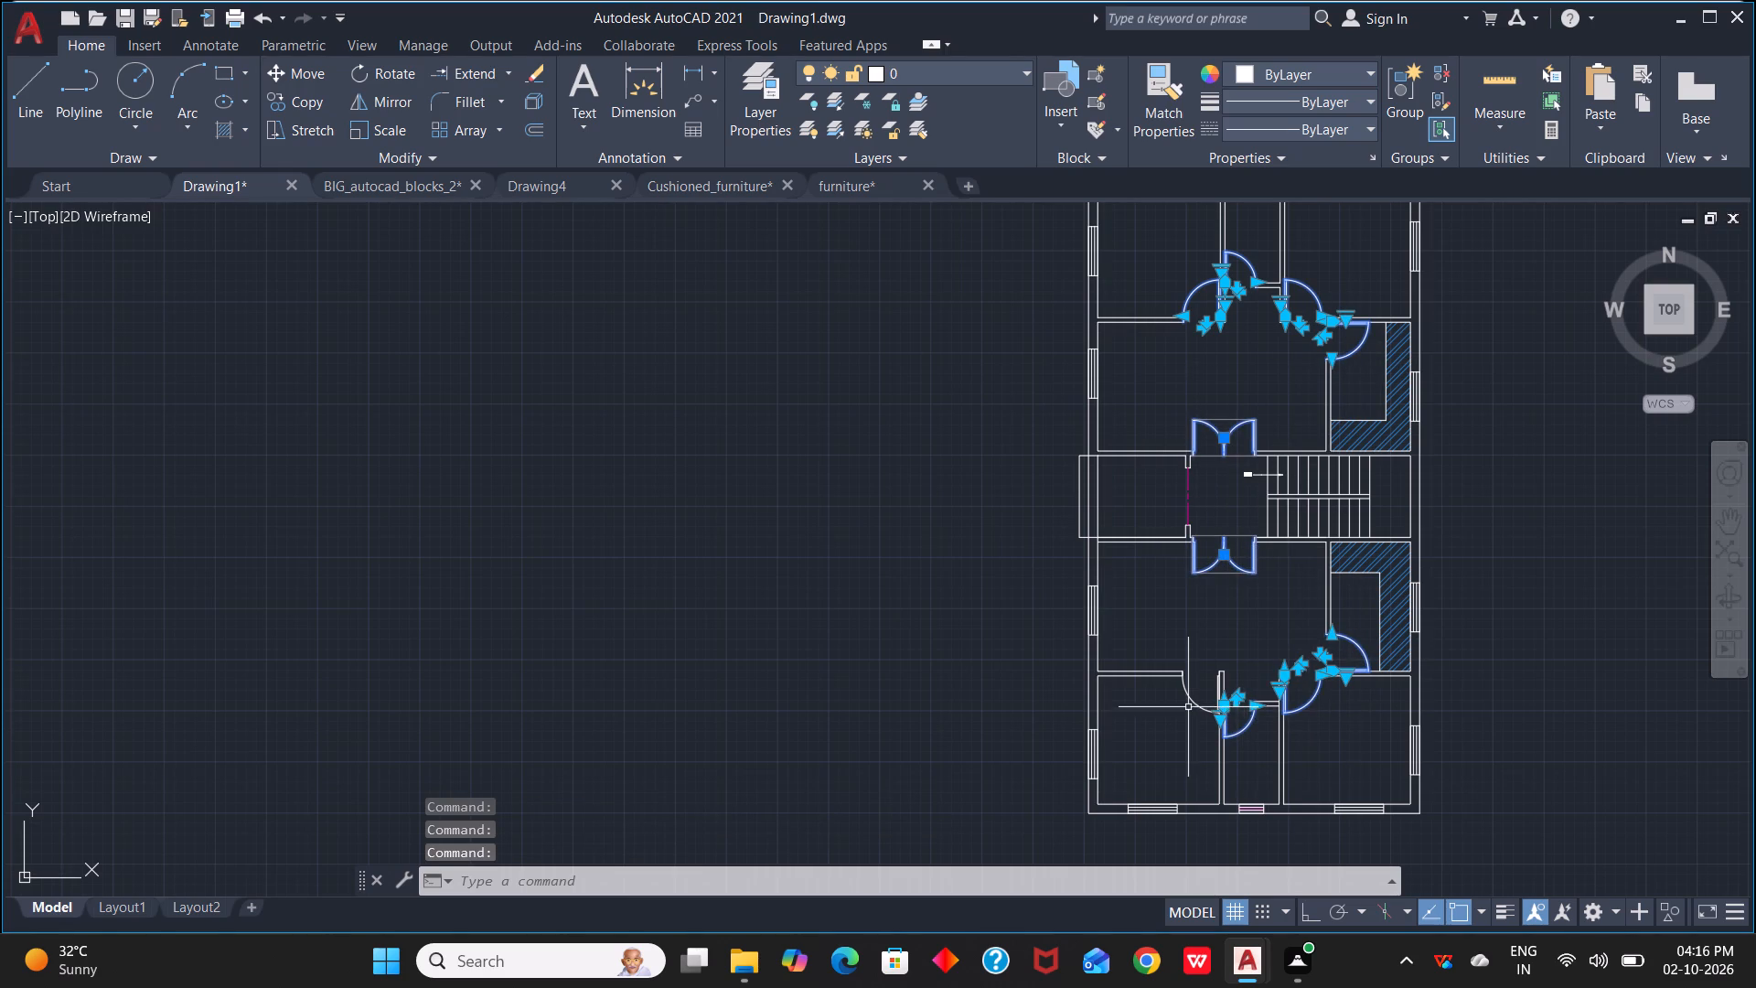
left_click(1191, 702)
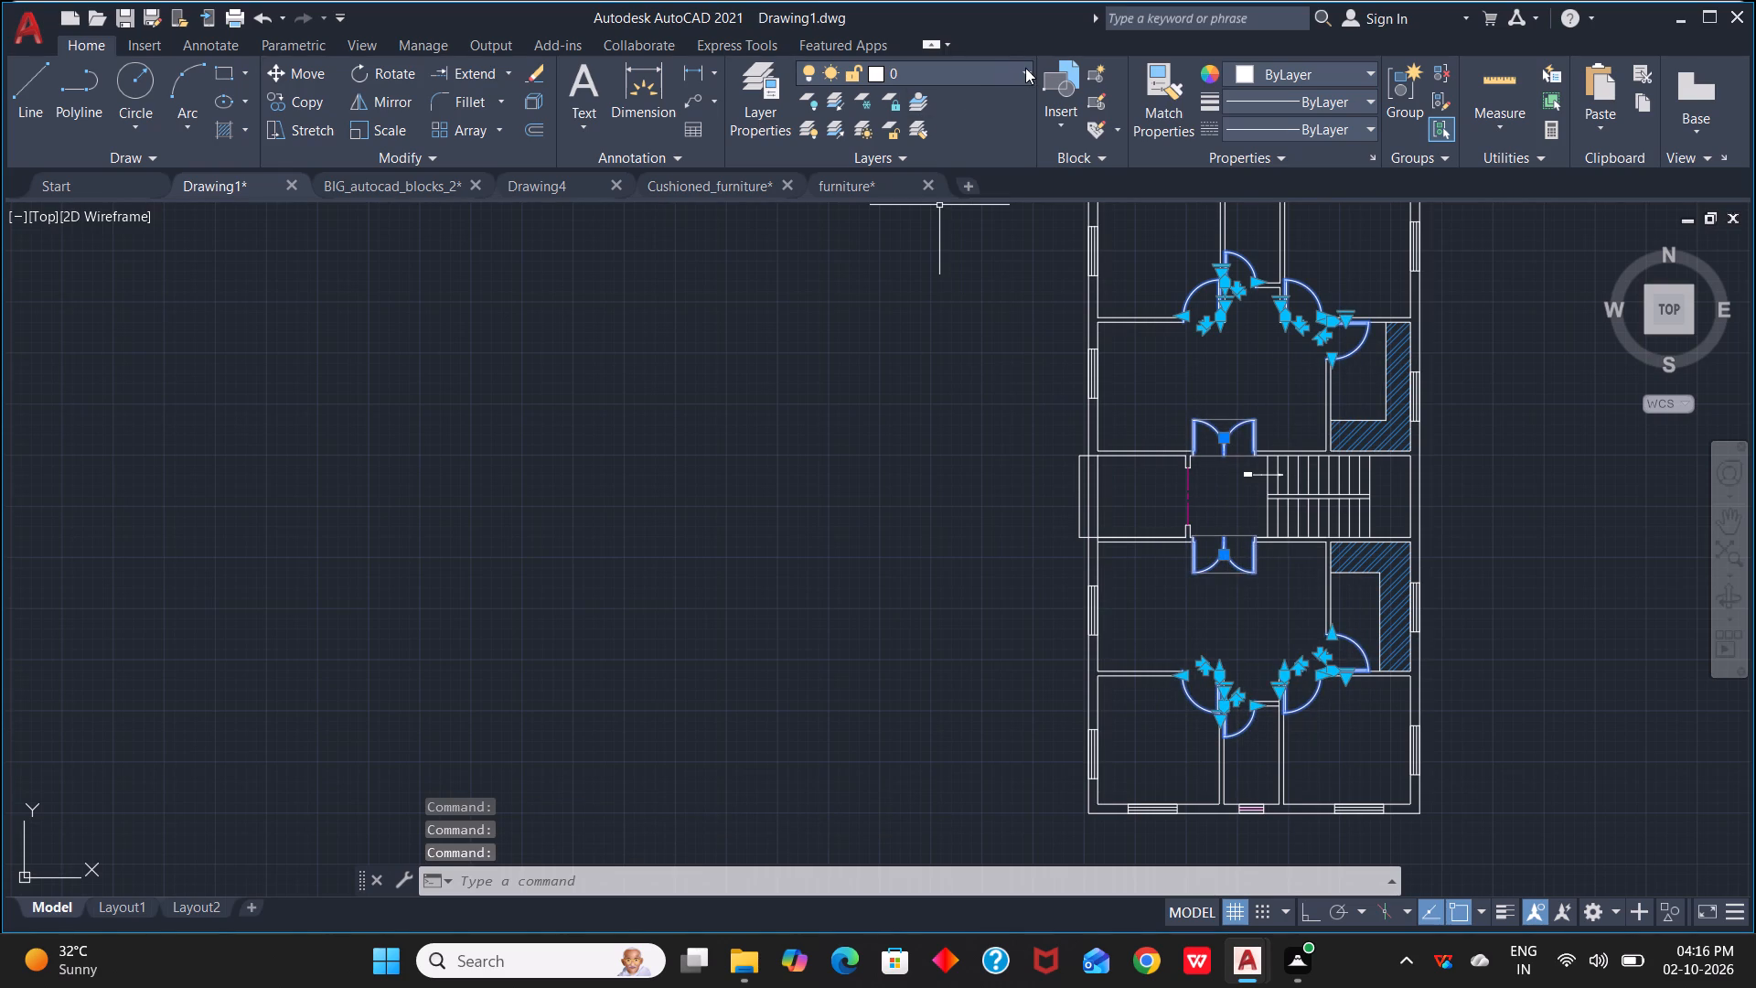
left_click(1025, 68)
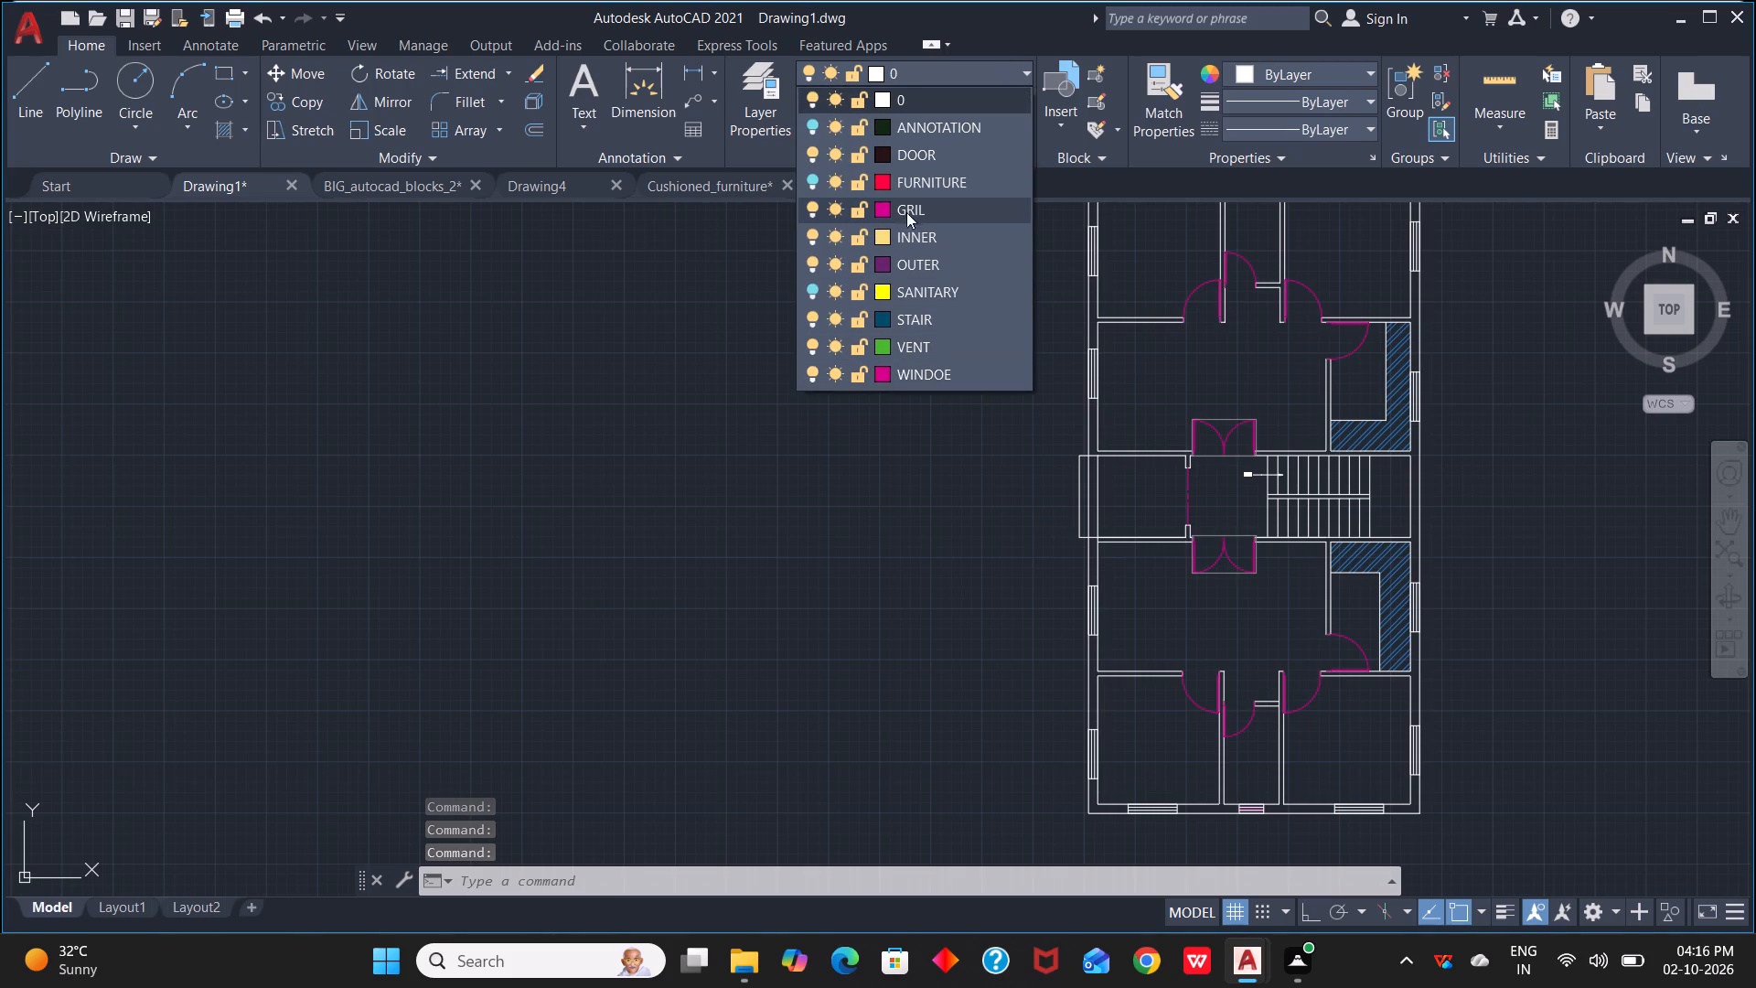
left_click(927, 143)
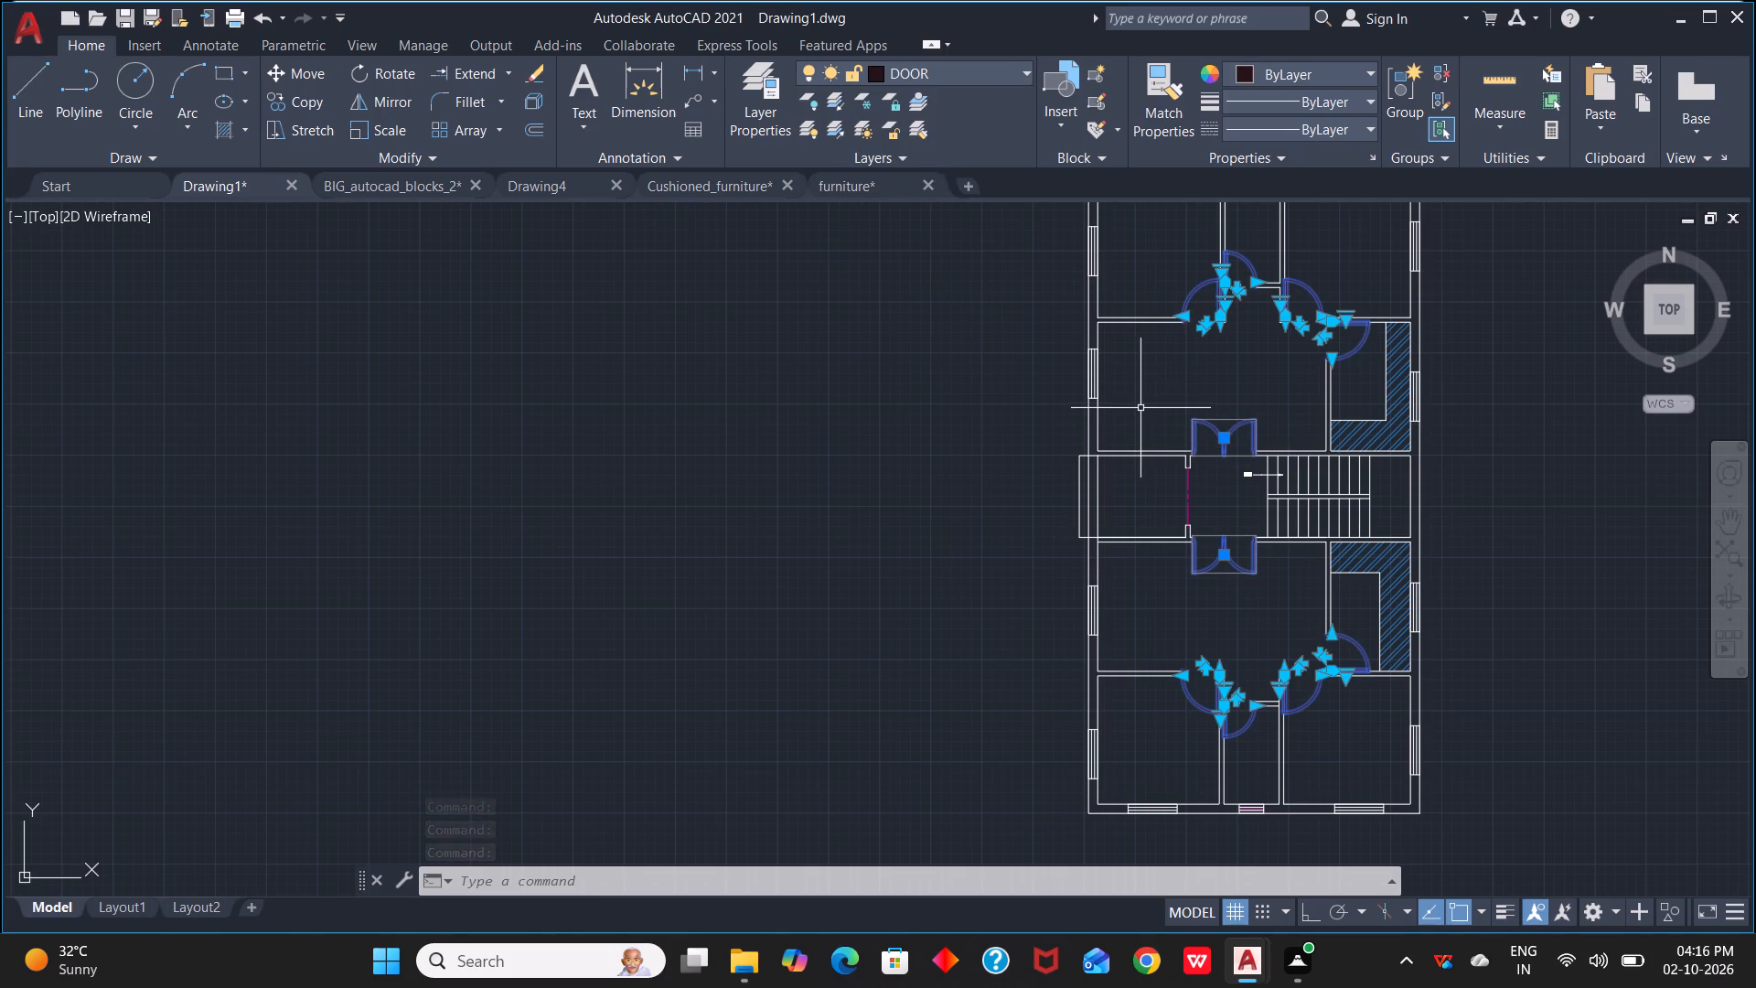
key("Escape")
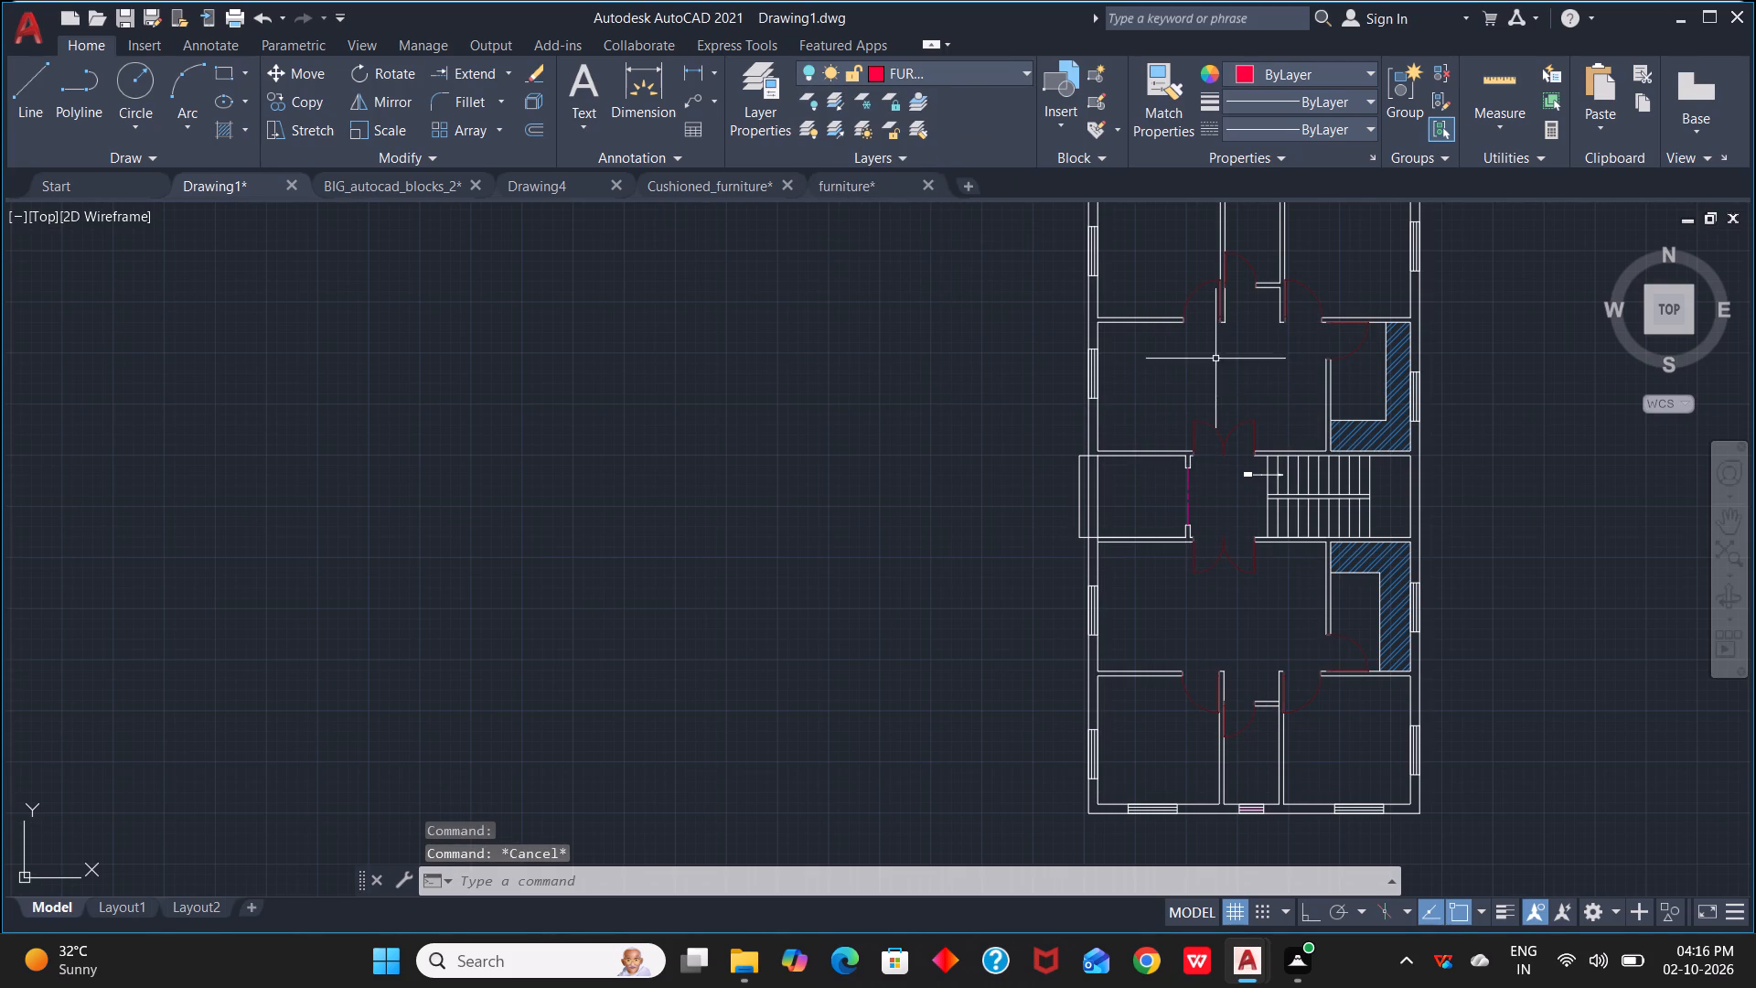
Assign all twelve windows along the exterior walls of both units to the WINDOE layer.
scroll(1215, 359, "down", 1)
left_click(1136, 287)
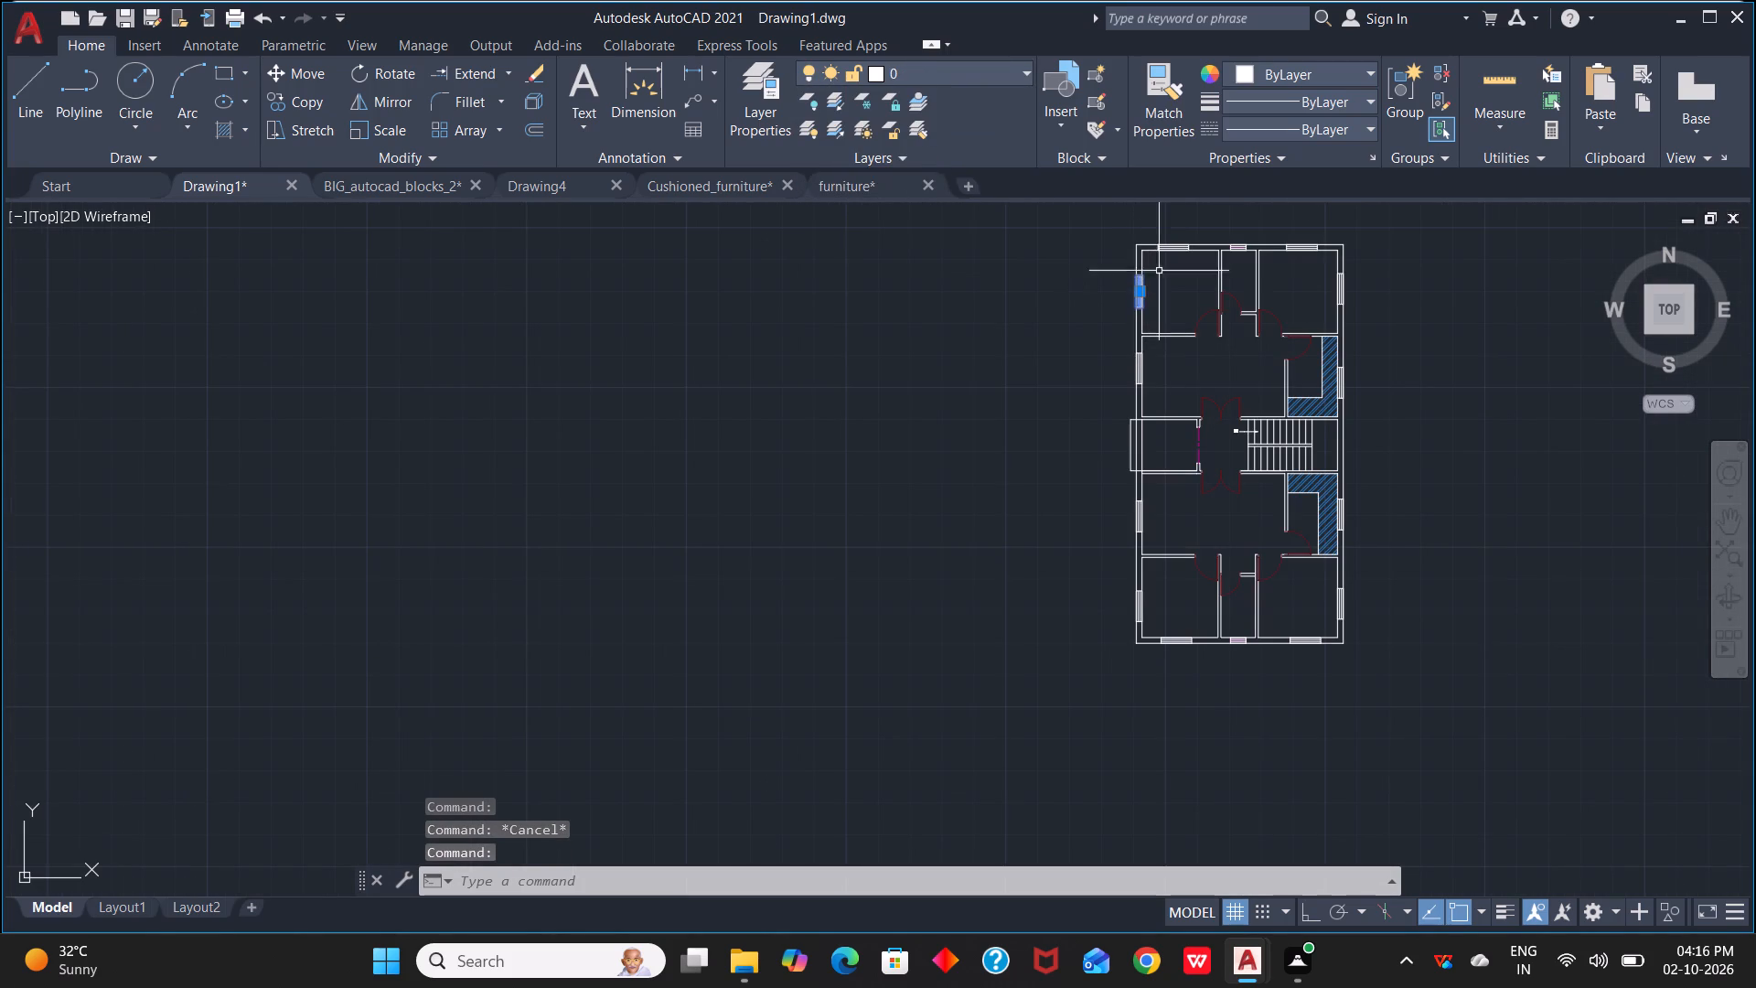
left_click(1169, 251)
left_click(1292, 250)
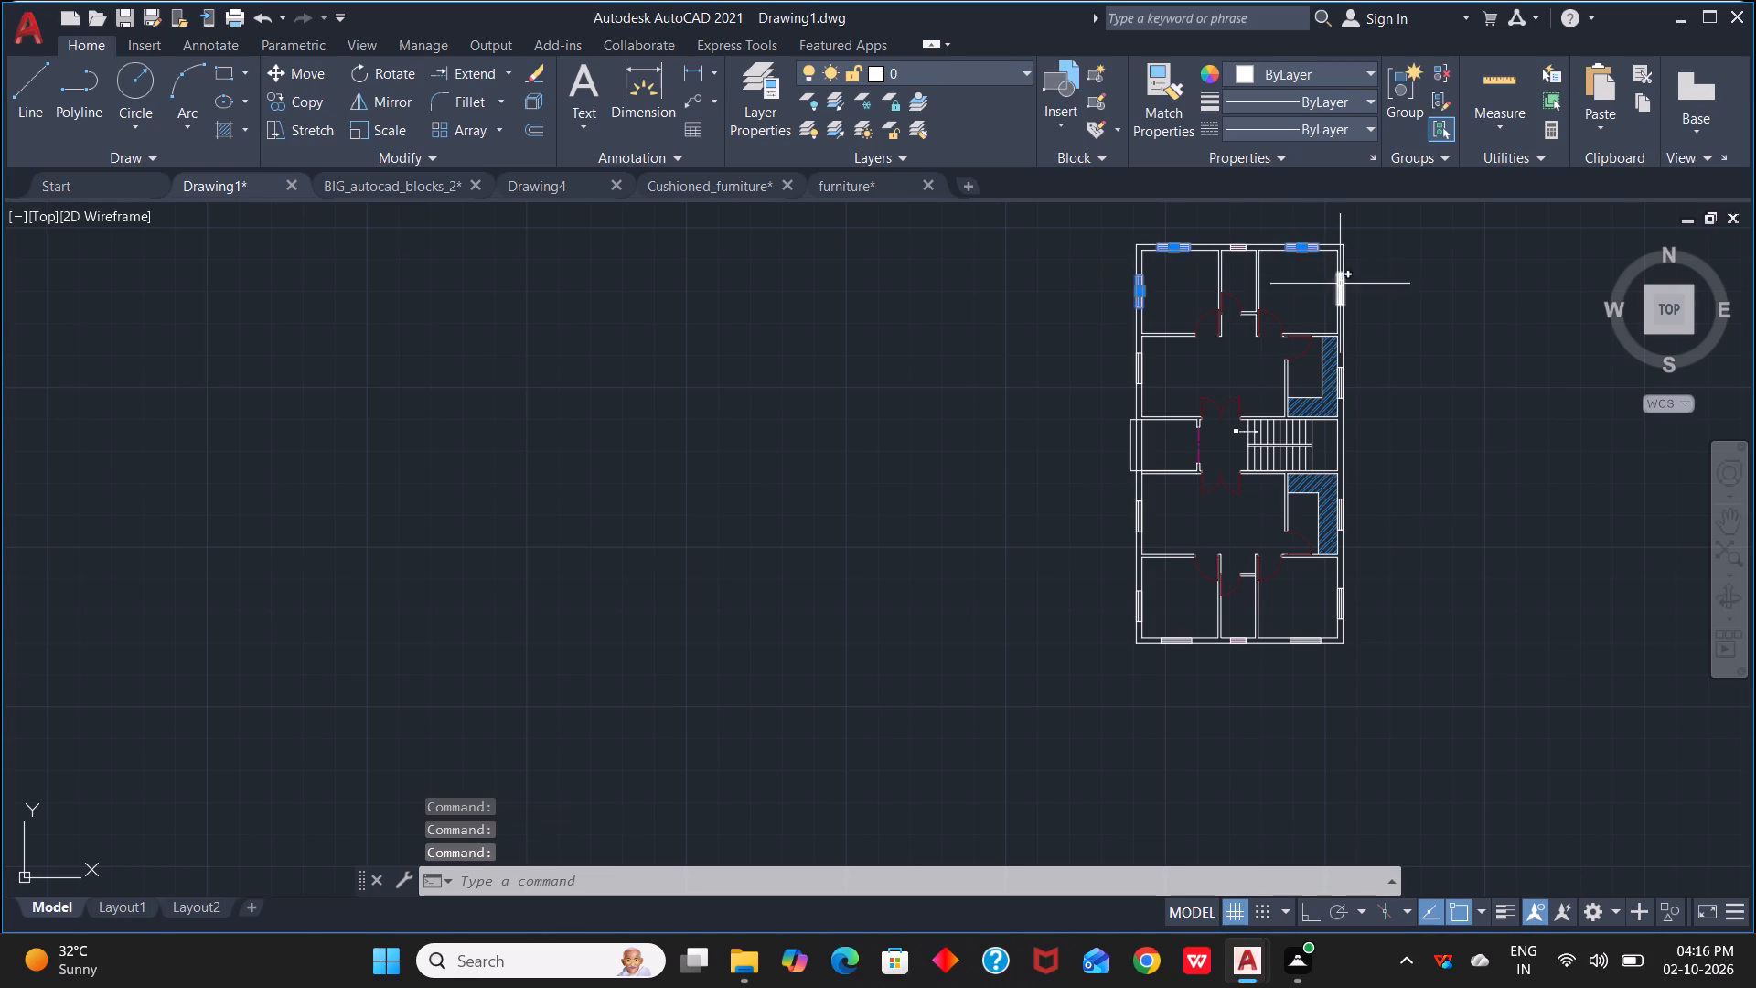
left_click(1340, 284)
left_click(1343, 377)
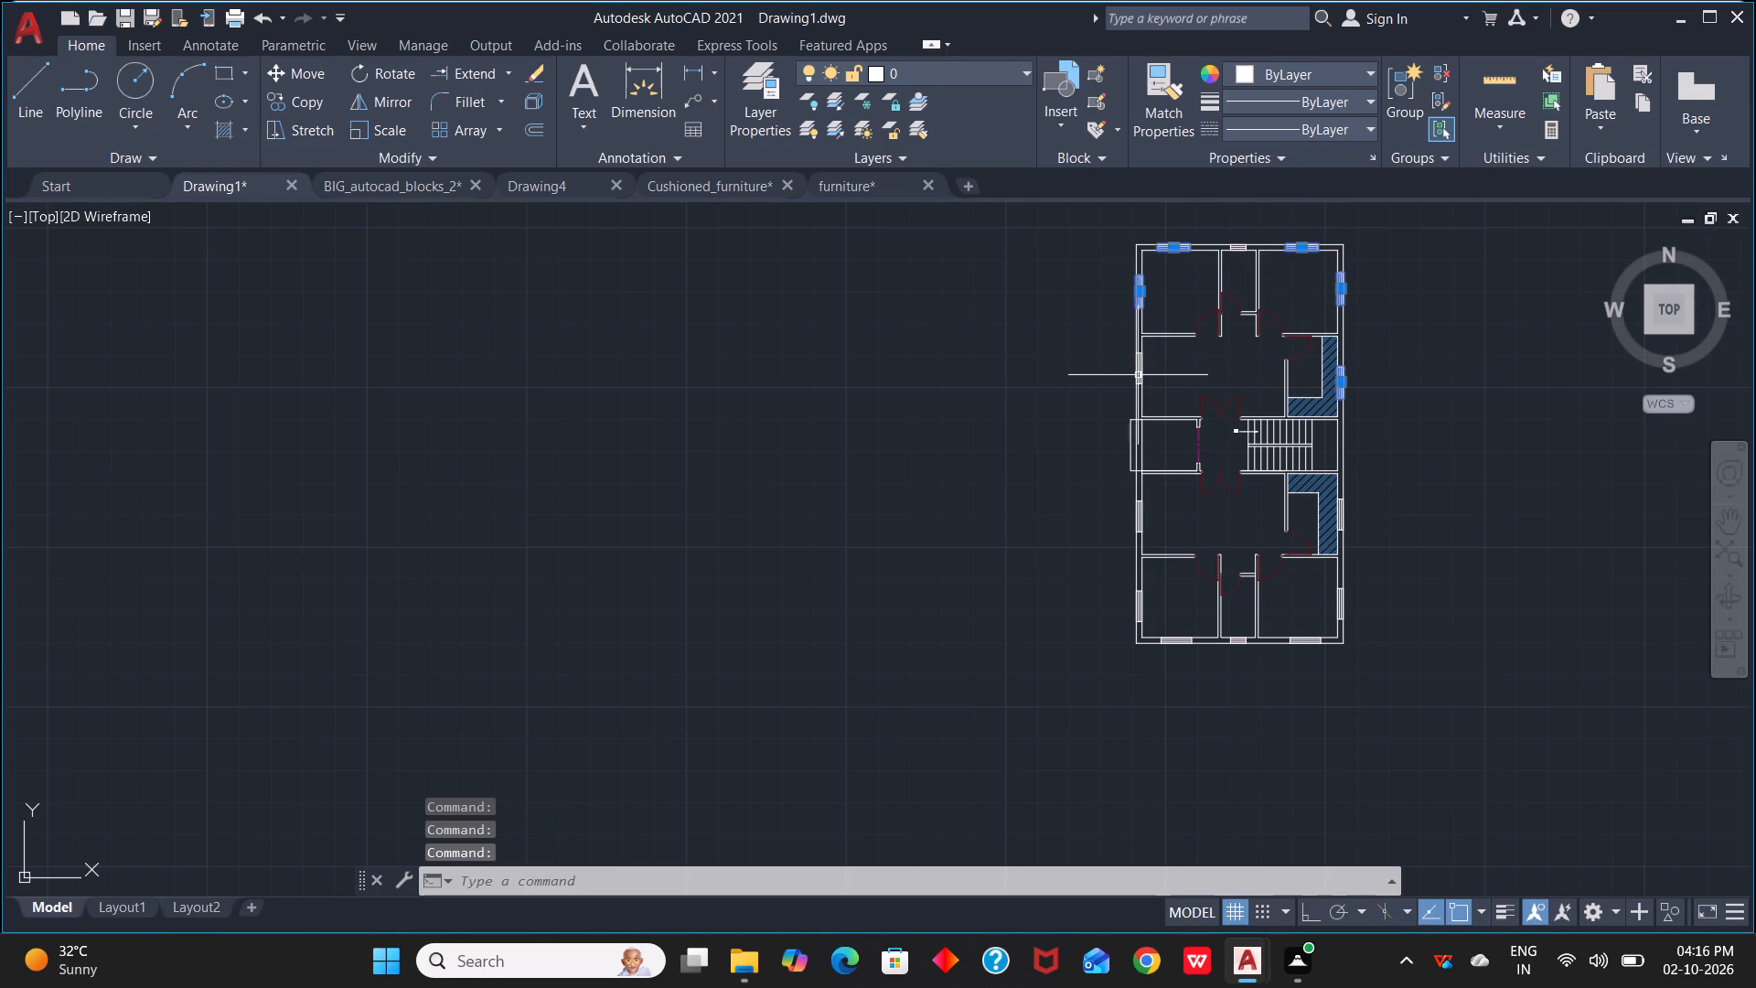
left_click(1141, 375)
left_click(1137, 517)
left_click(1135, 611)
left_click(1175, 638)
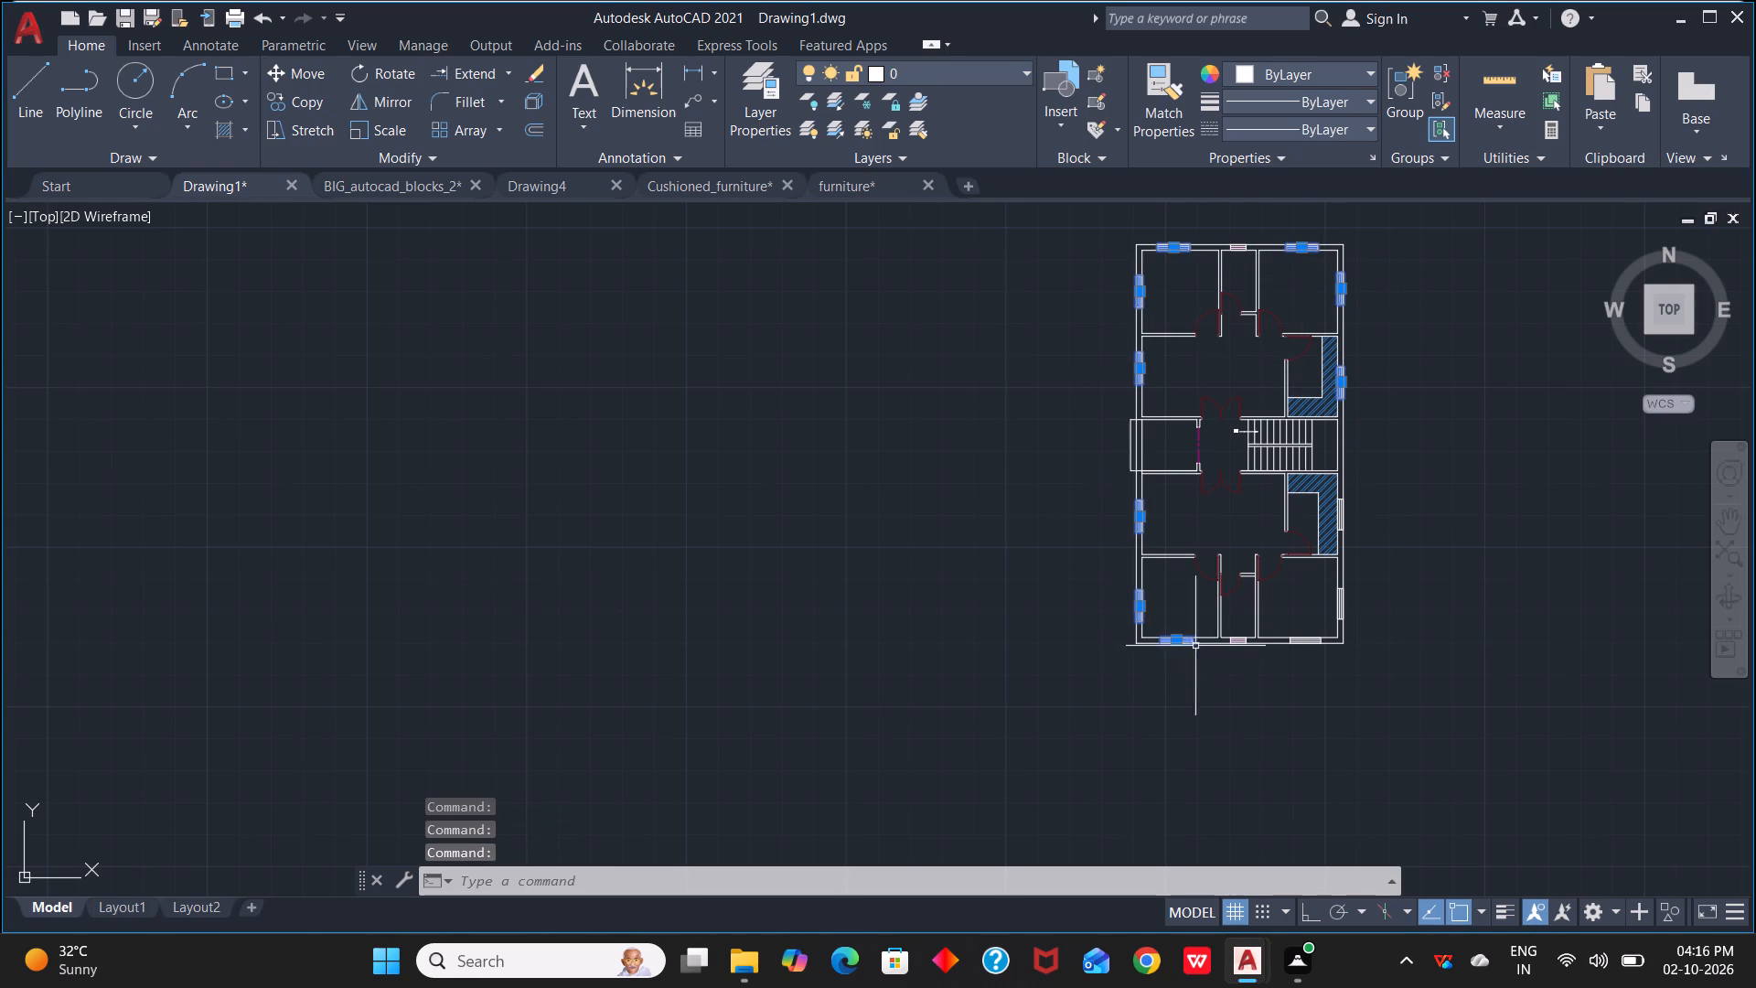
left_click(1307, 641)
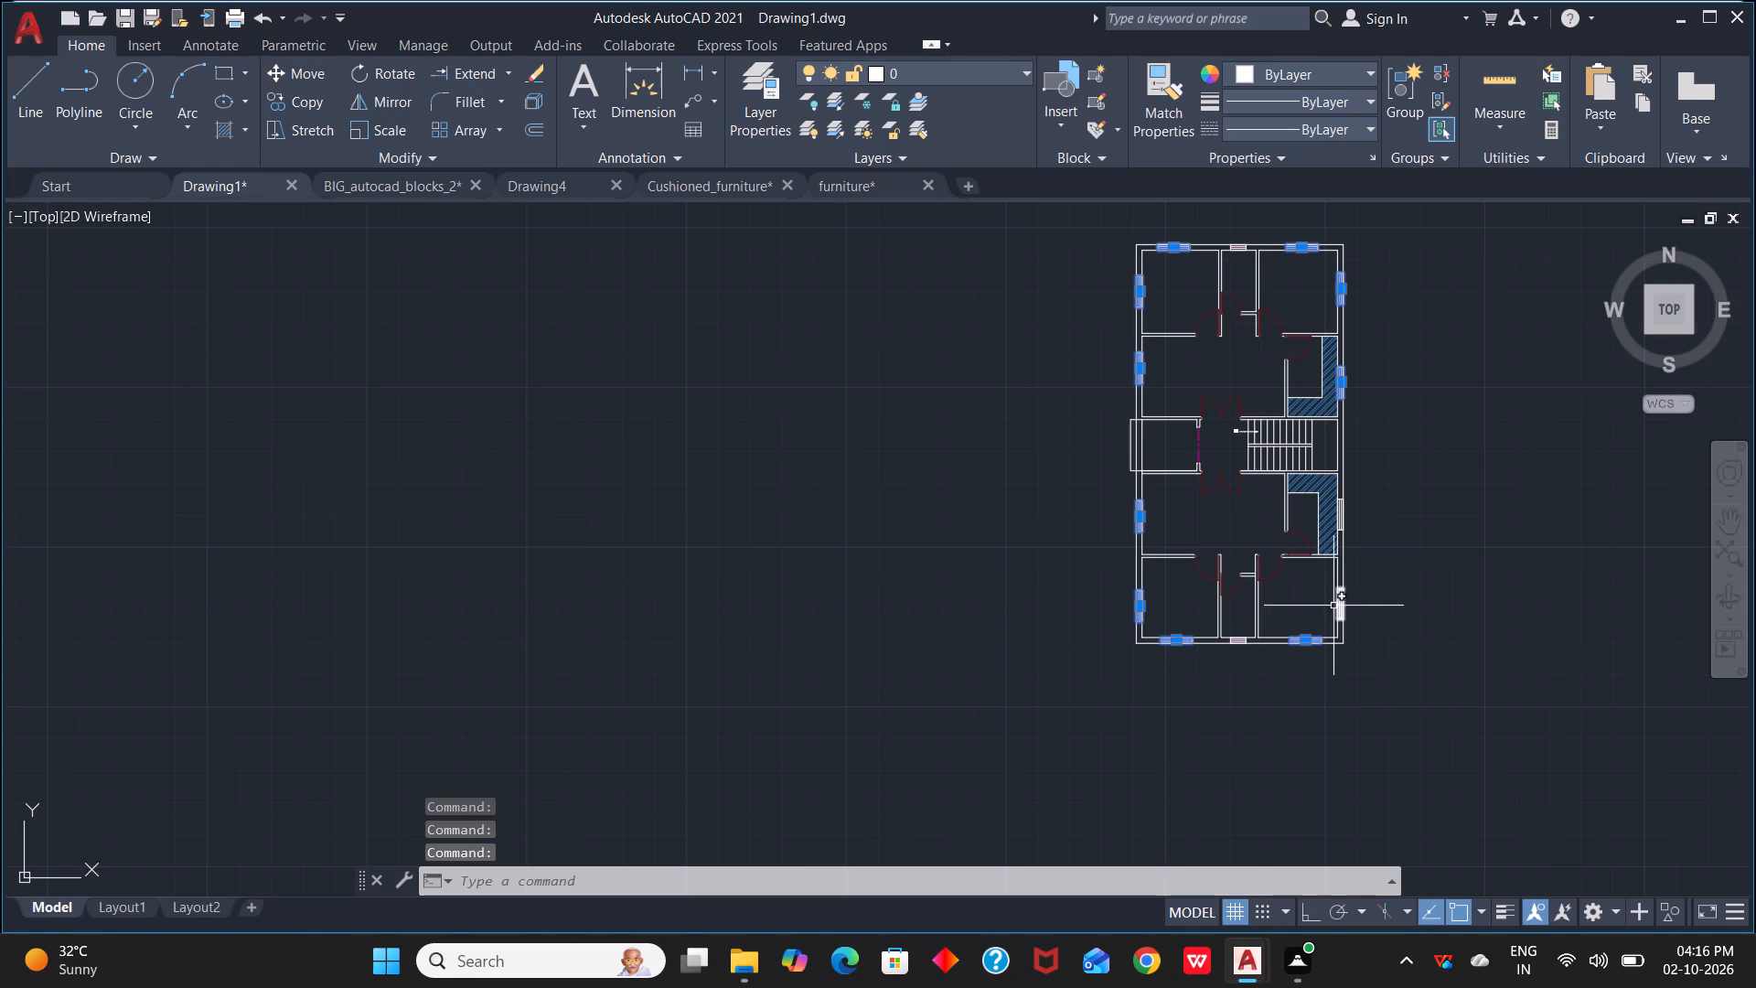
left_click(1340, 607)
left_click(1341, 517)
left_click(1028, 70)
left_click(929, 375)
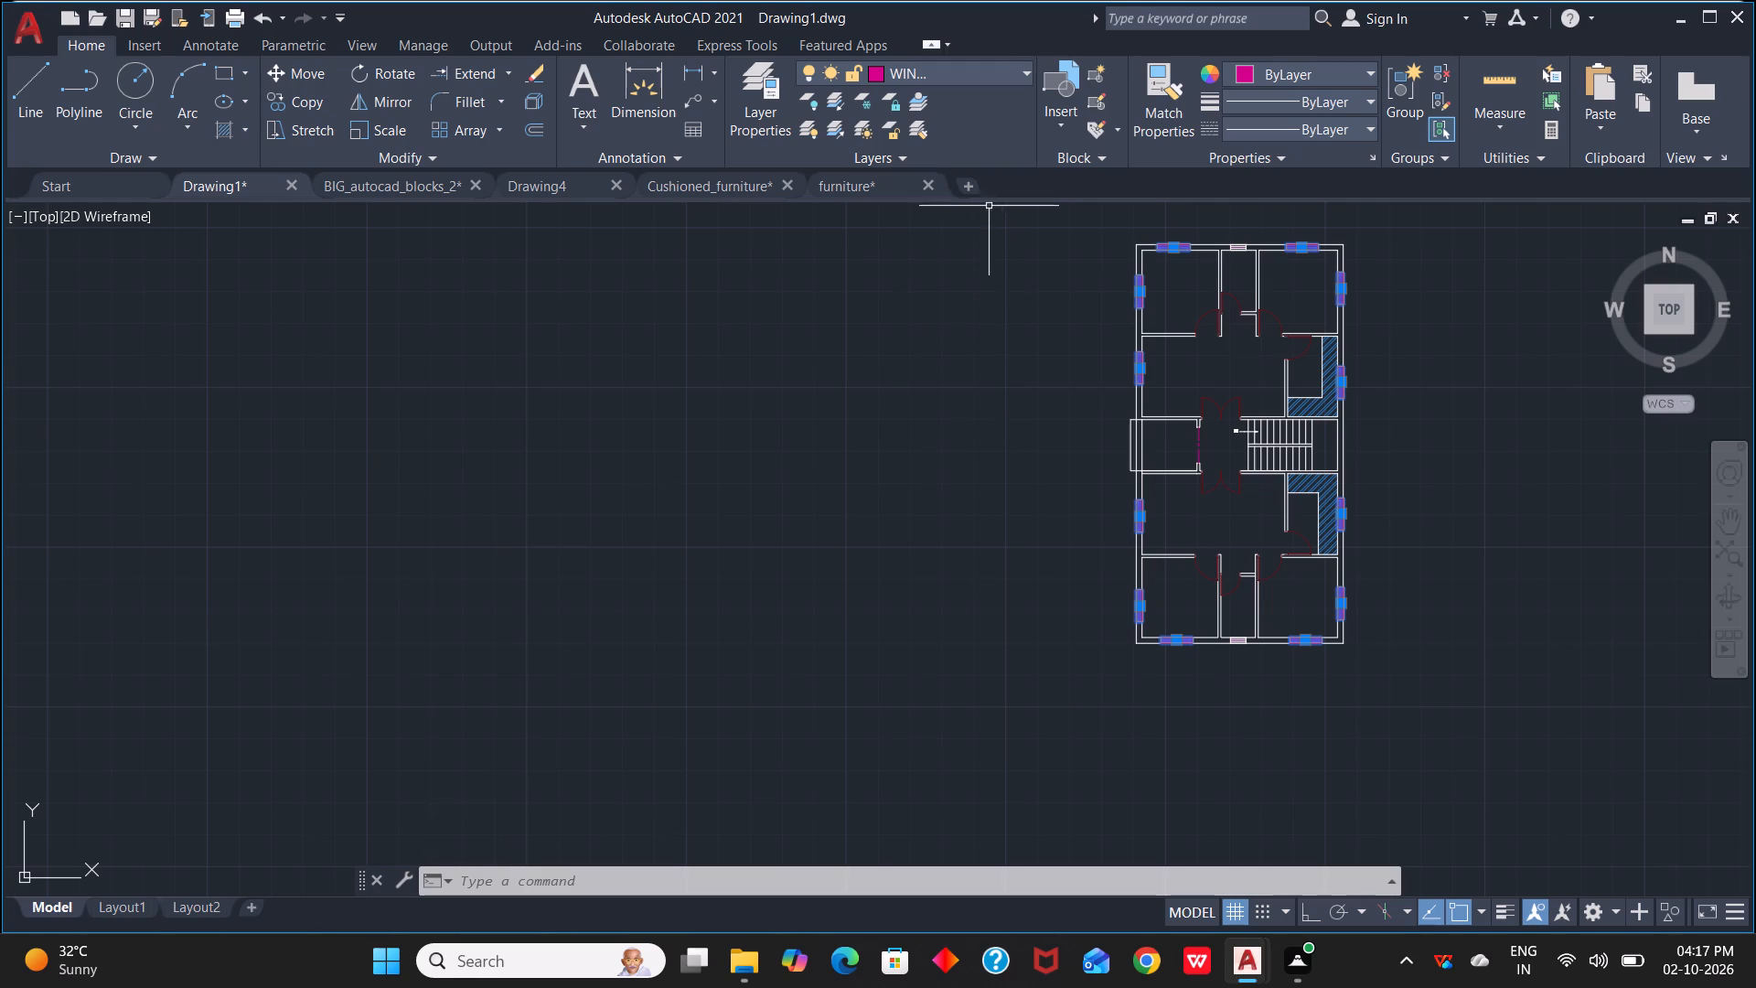
key("Escape")
Assign the two small WC-bath vents in the top and bottom exterior walls of the plan to the VENT layer.
left_click(1237, 247)
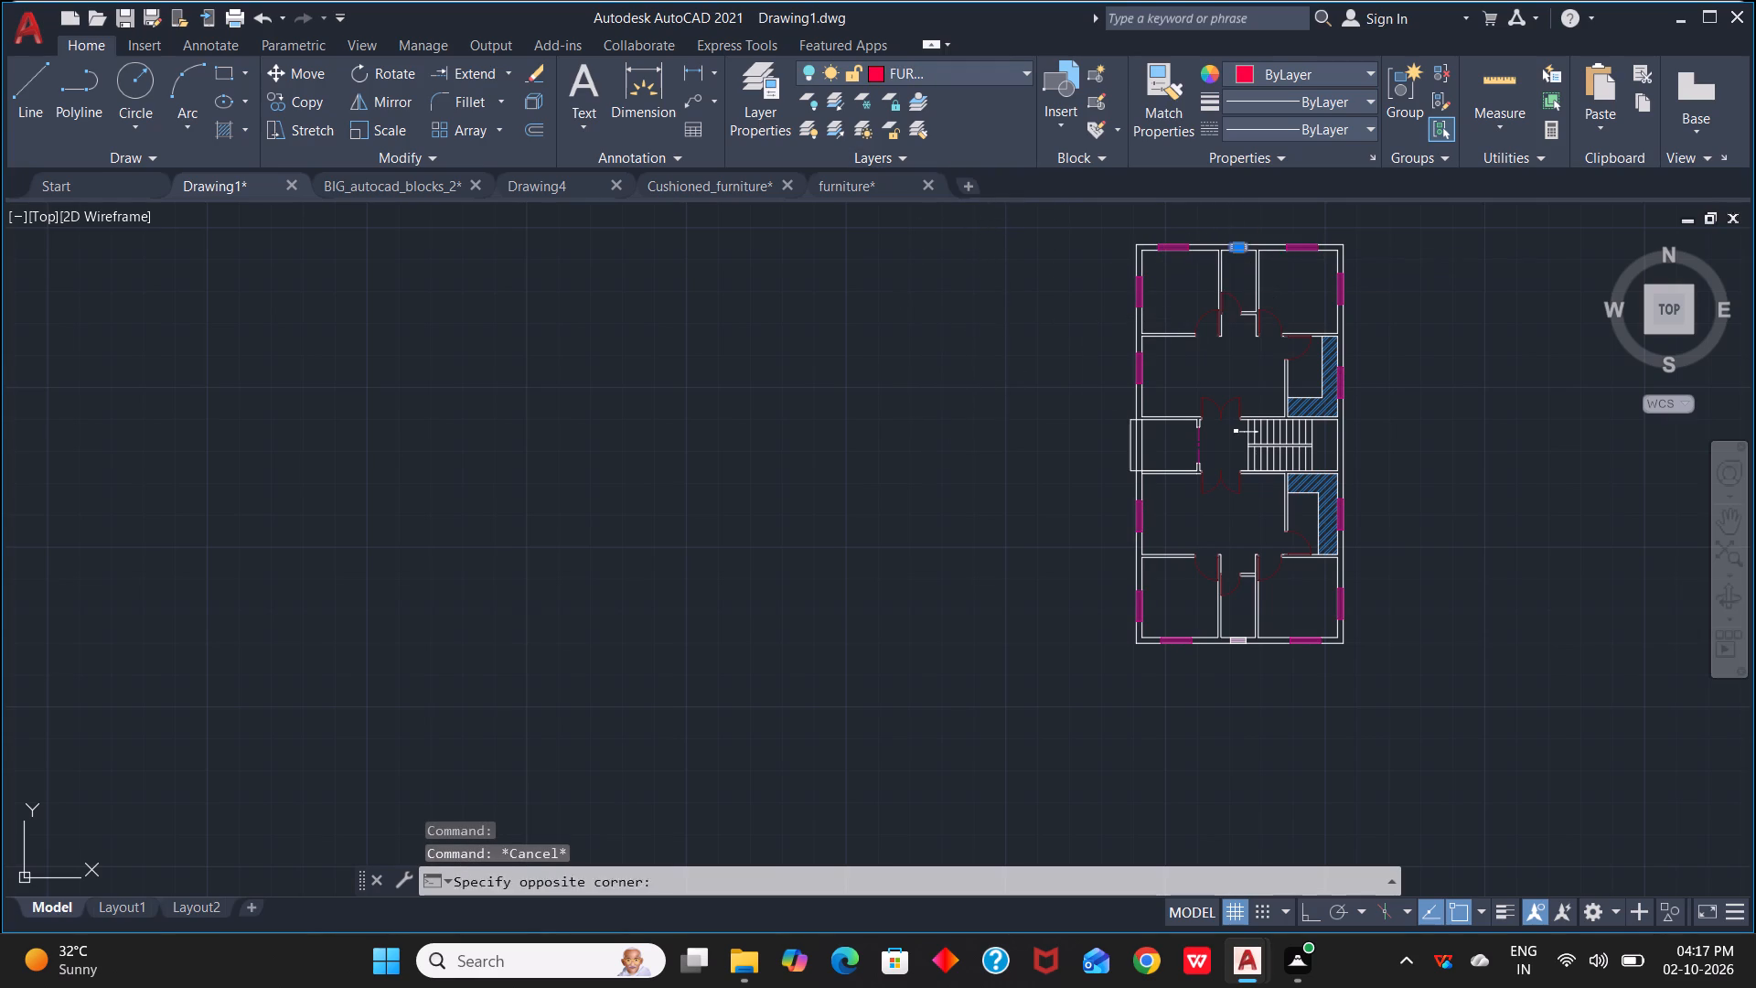
left_click(1244, 639)
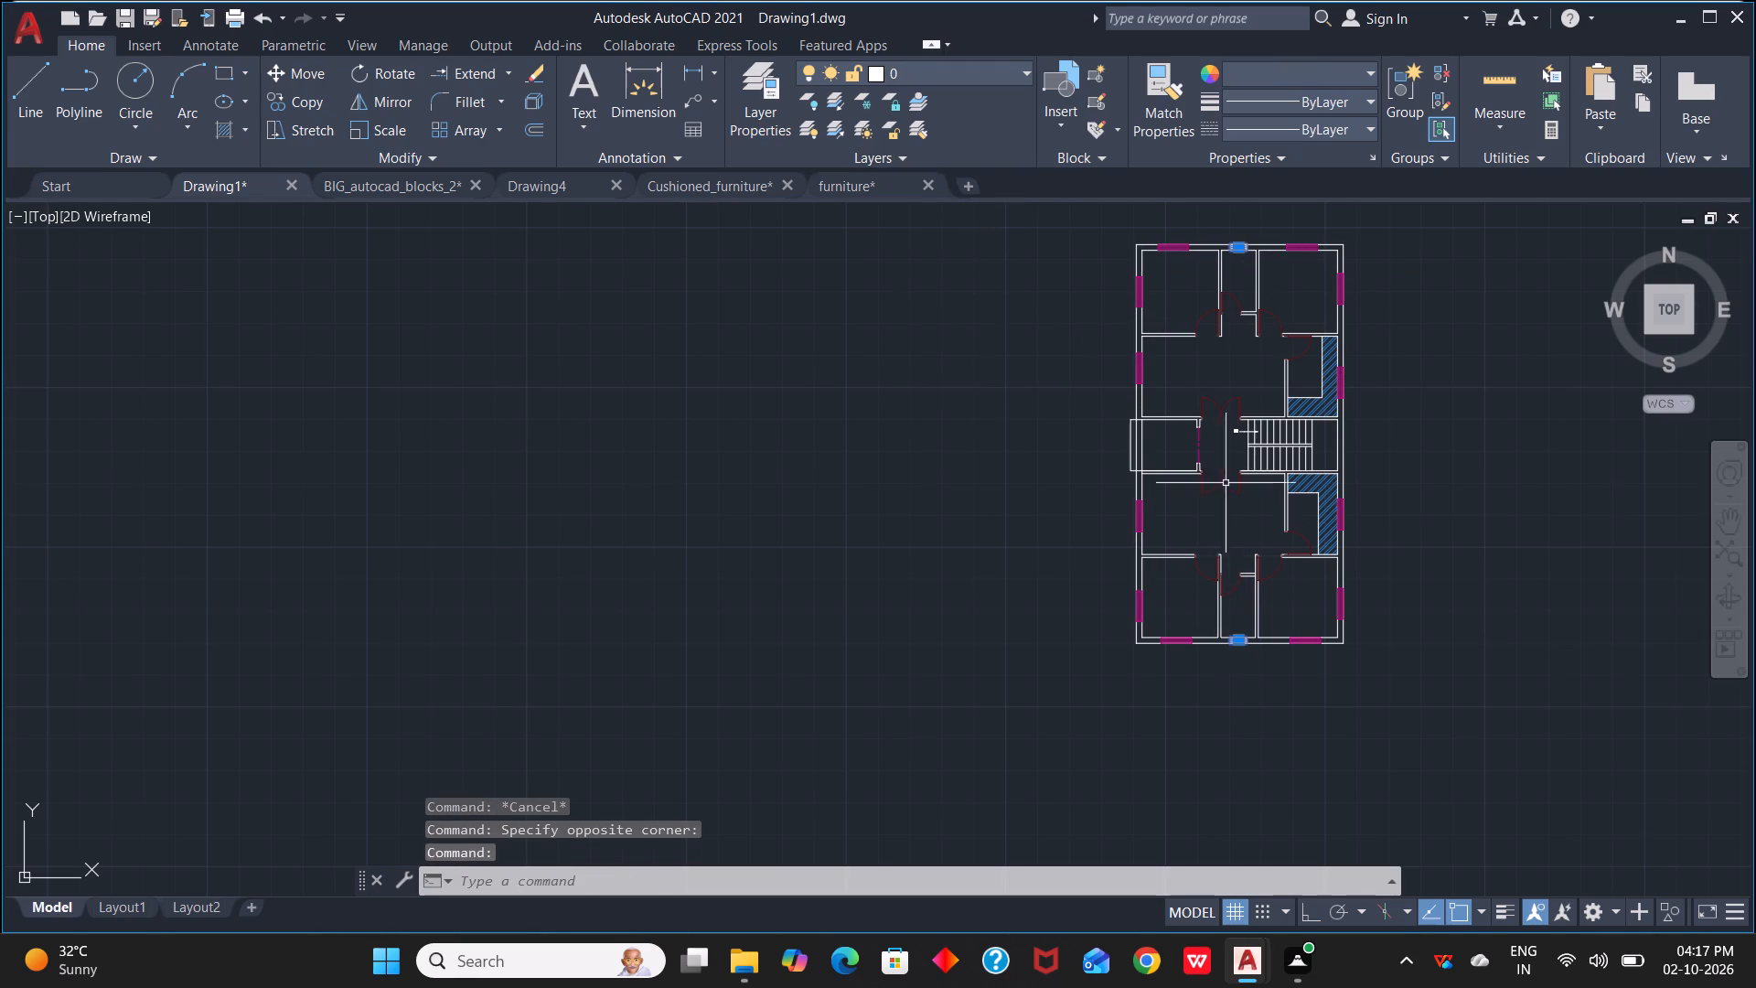
left_click(1027, 75)
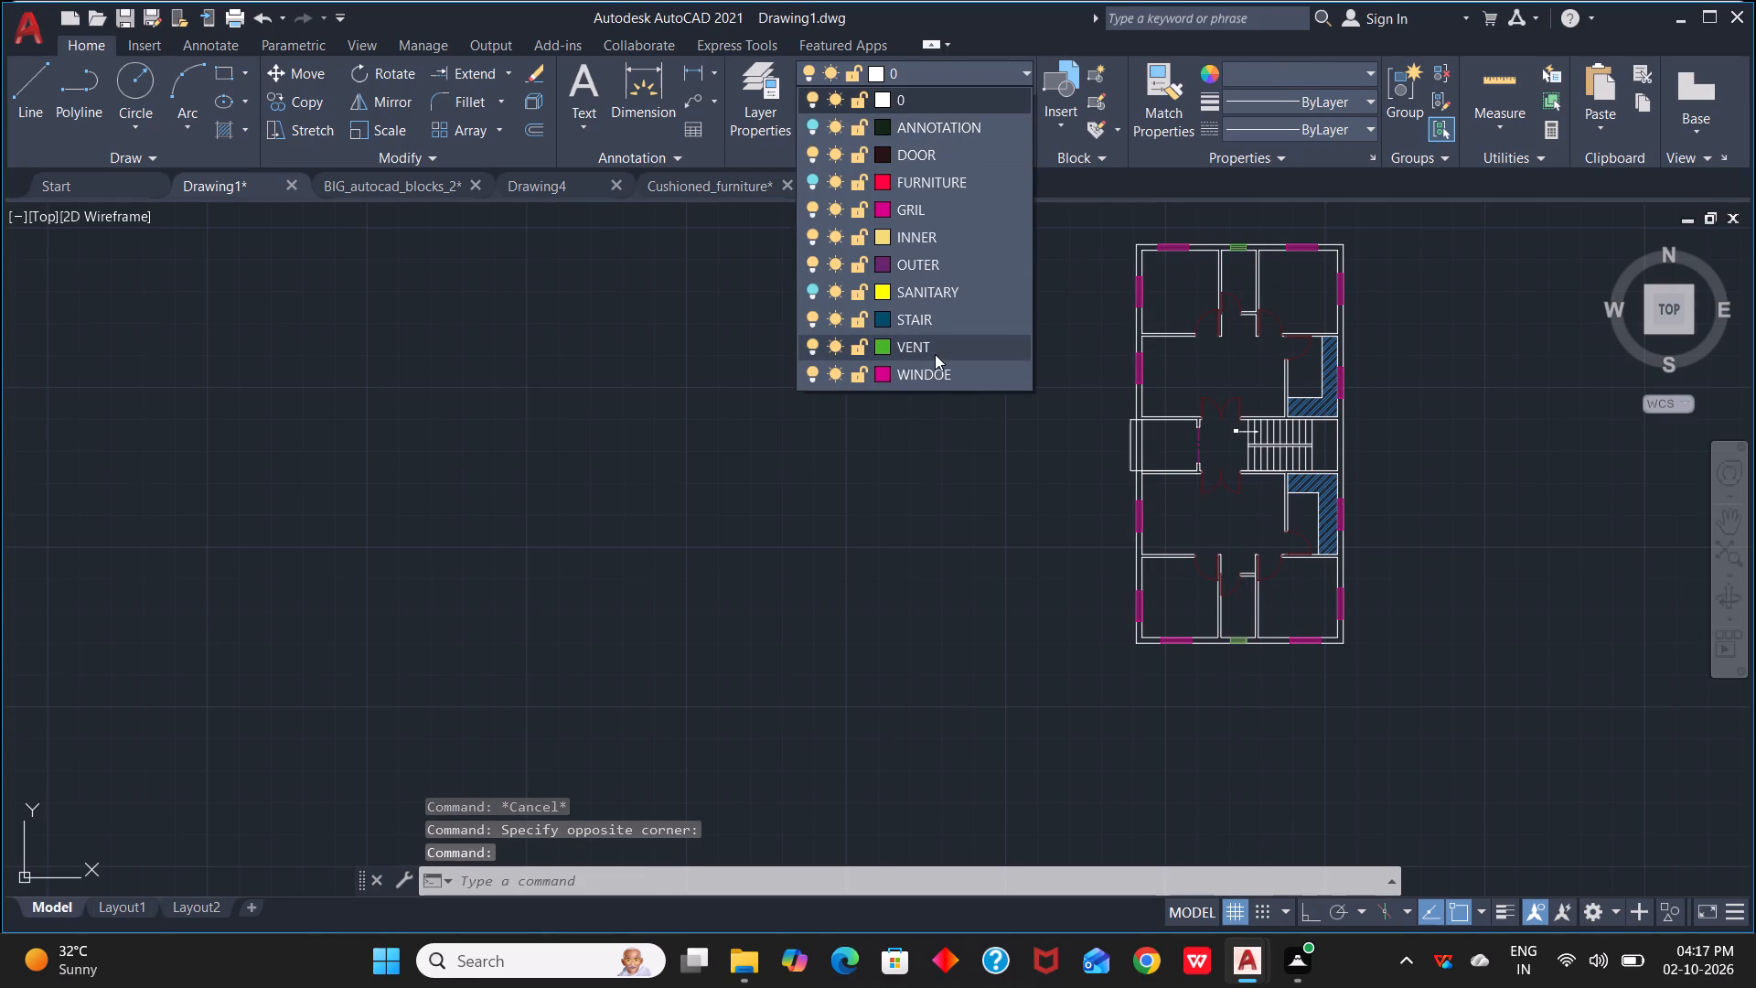
left_click(934, 352)
key("Escape")
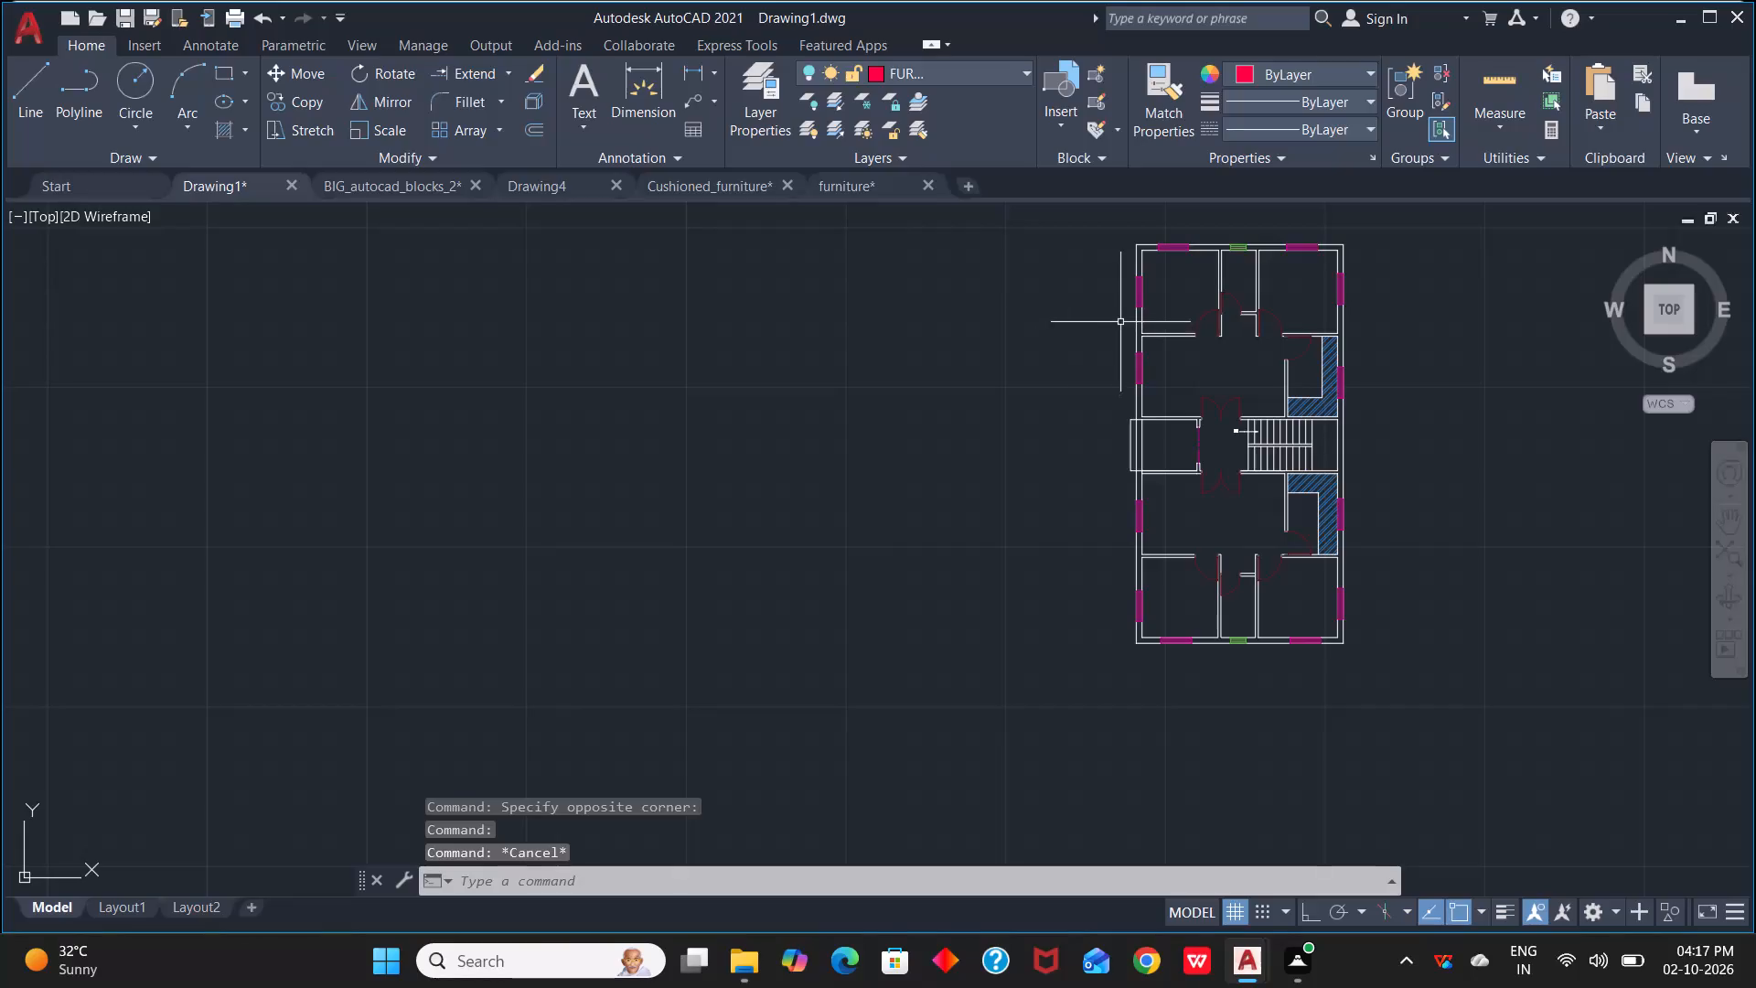
Turn off the WINDOE, VENT, DOOR and GRIL layers.
left_click(1028, 70)
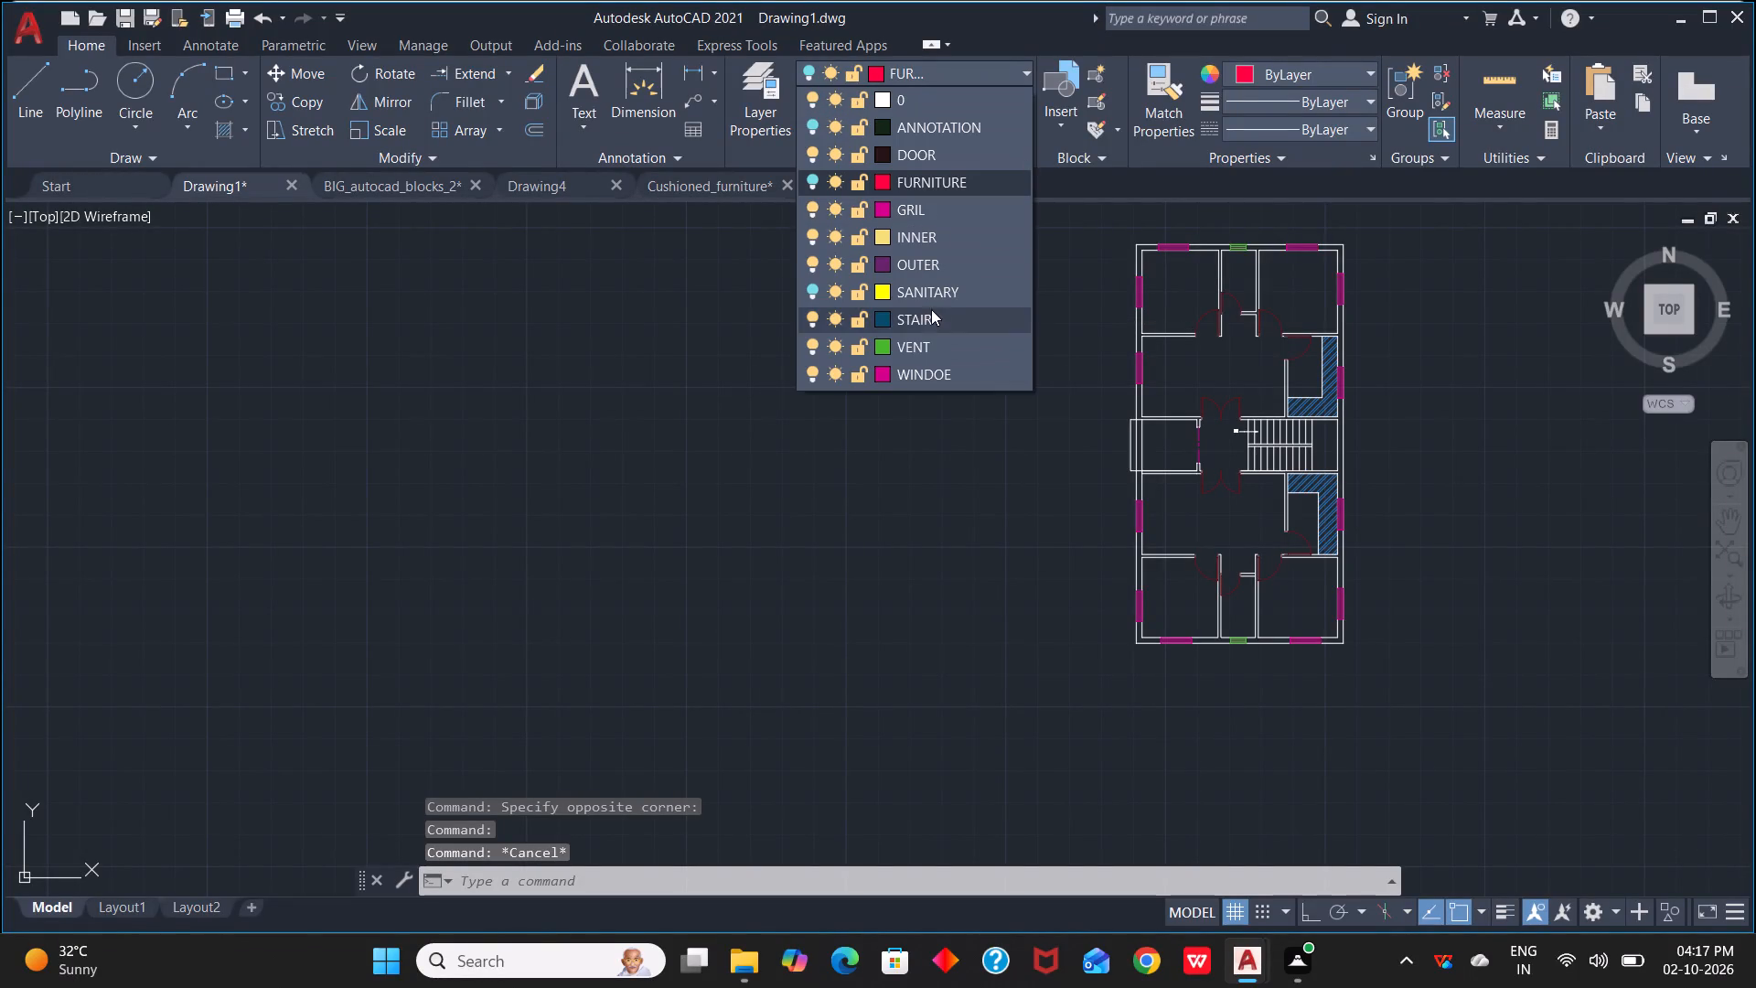
left_click(812, 370)
left_click(808, 345)
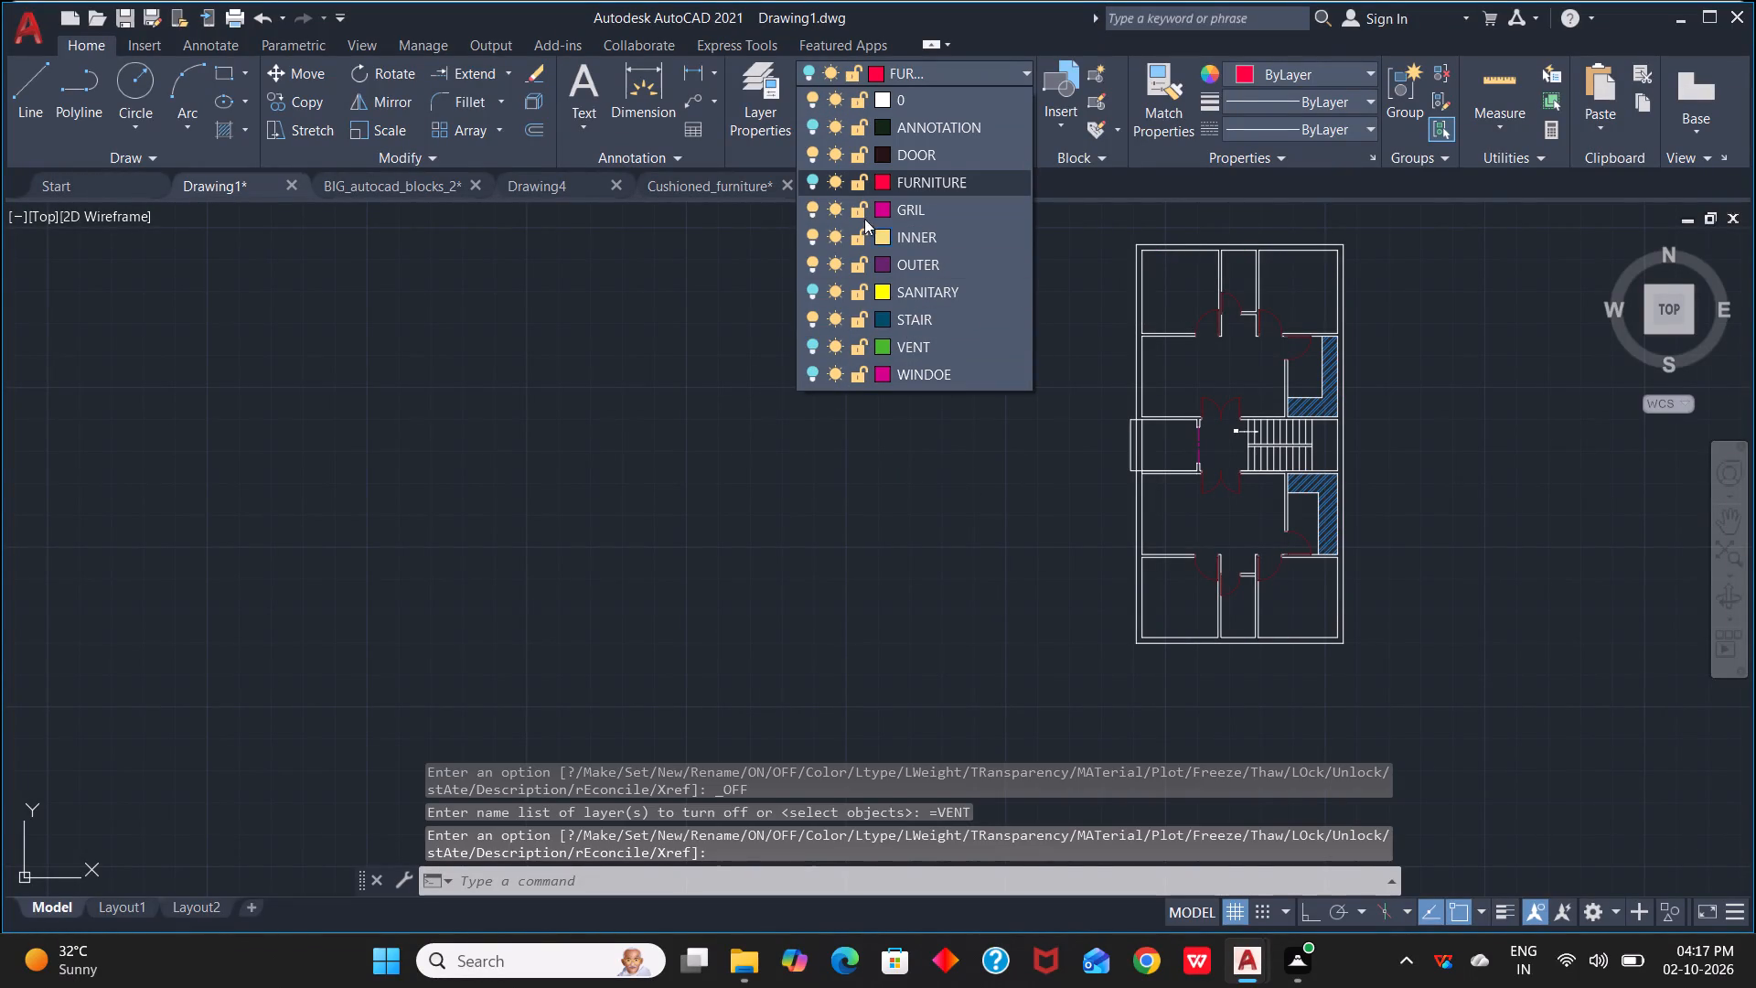
left_click(813, 150)
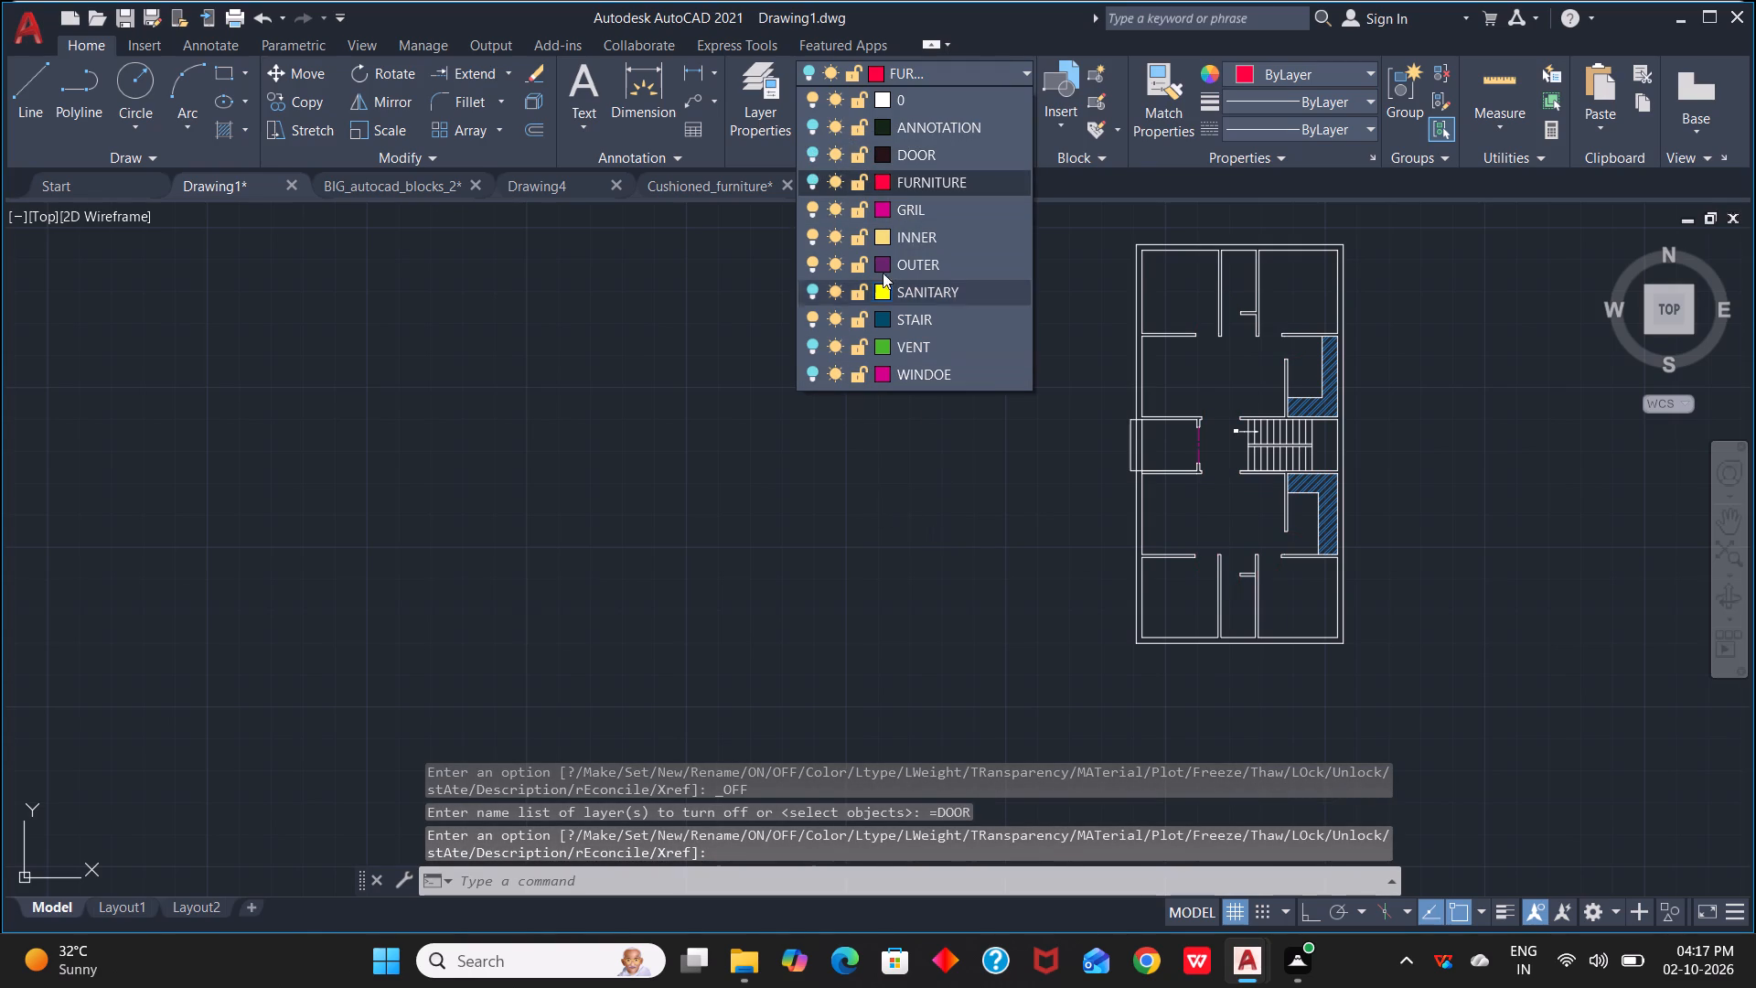
left_click(815, 205)
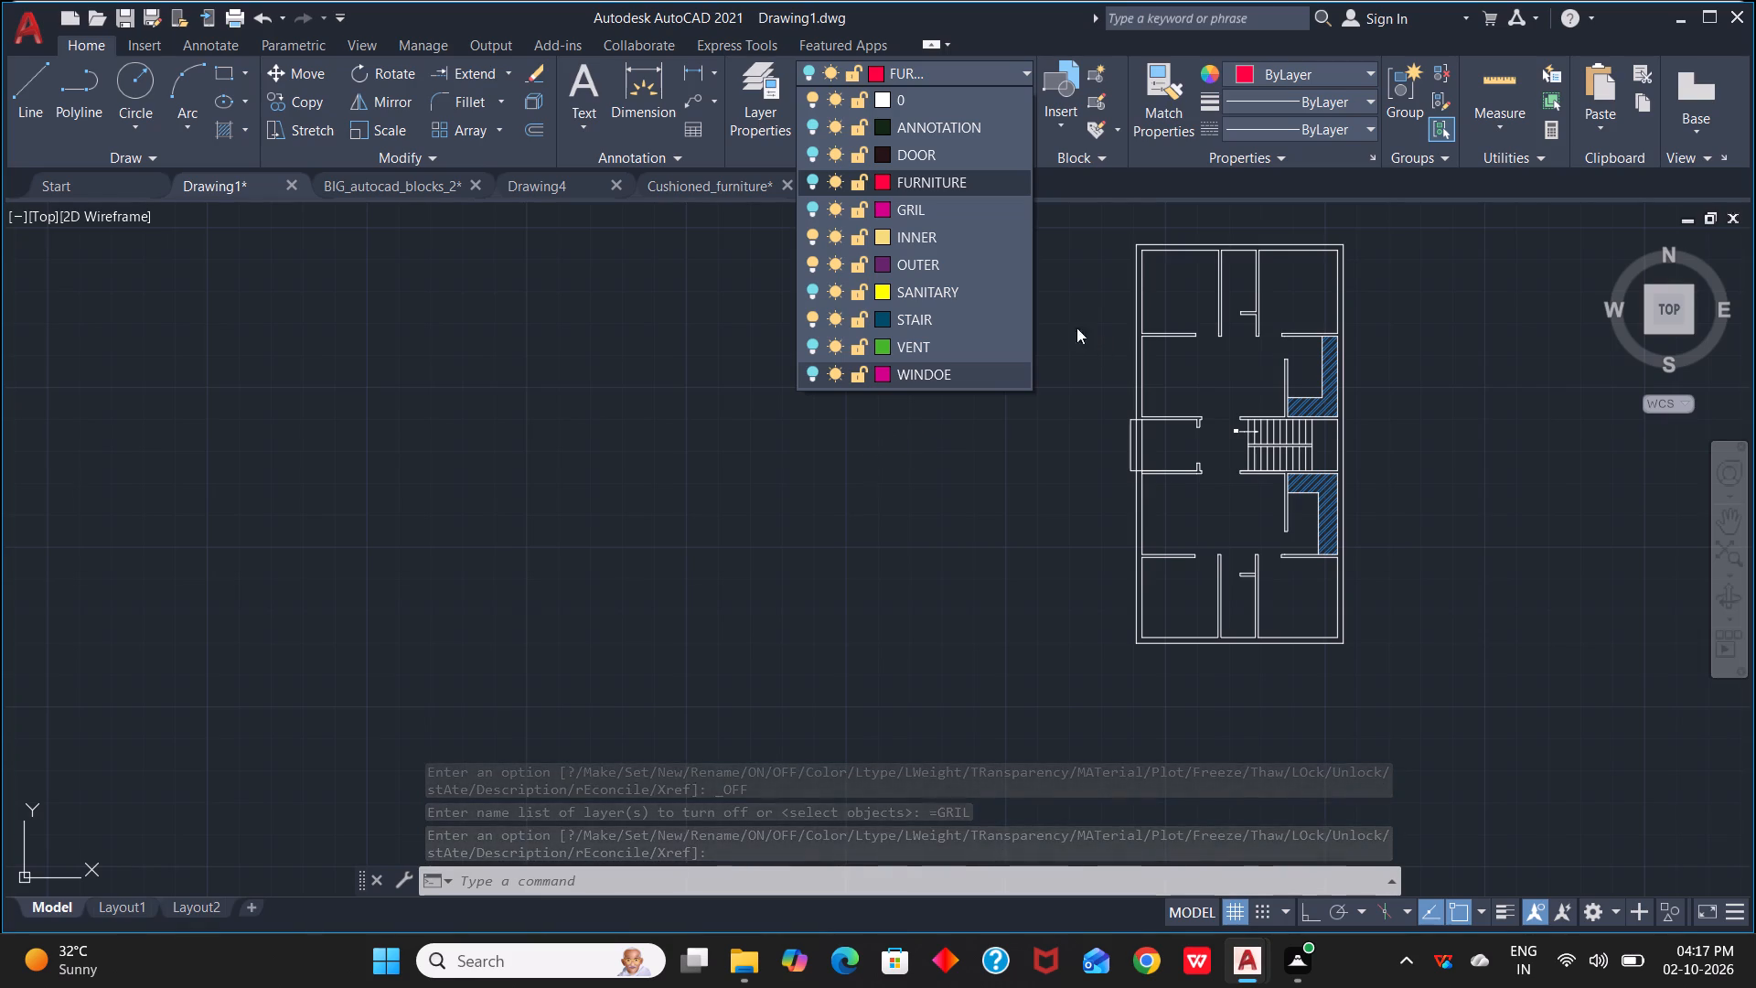
left_click(1027, 71)
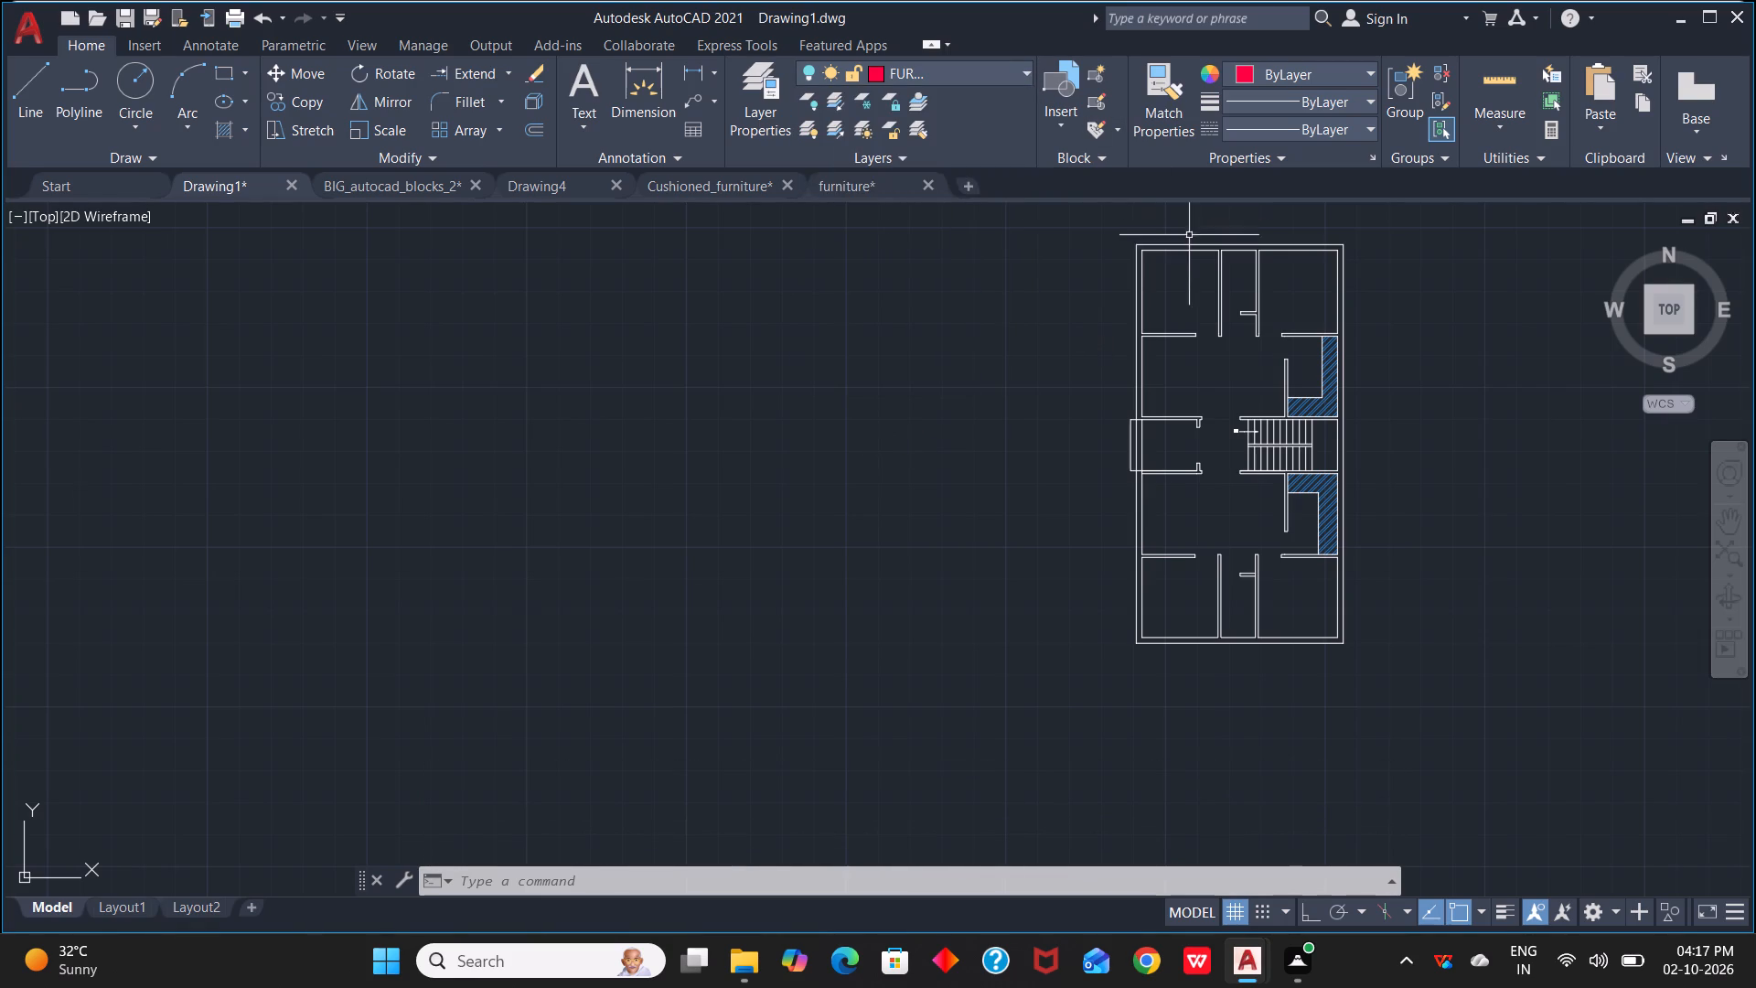
Assign the outer and inner face lines of the exterior walls around both units, including the small entrance projection's lines, to the OUTER layer.
scroll(1185, 251, "up", 2)
left_click(1206, 228)
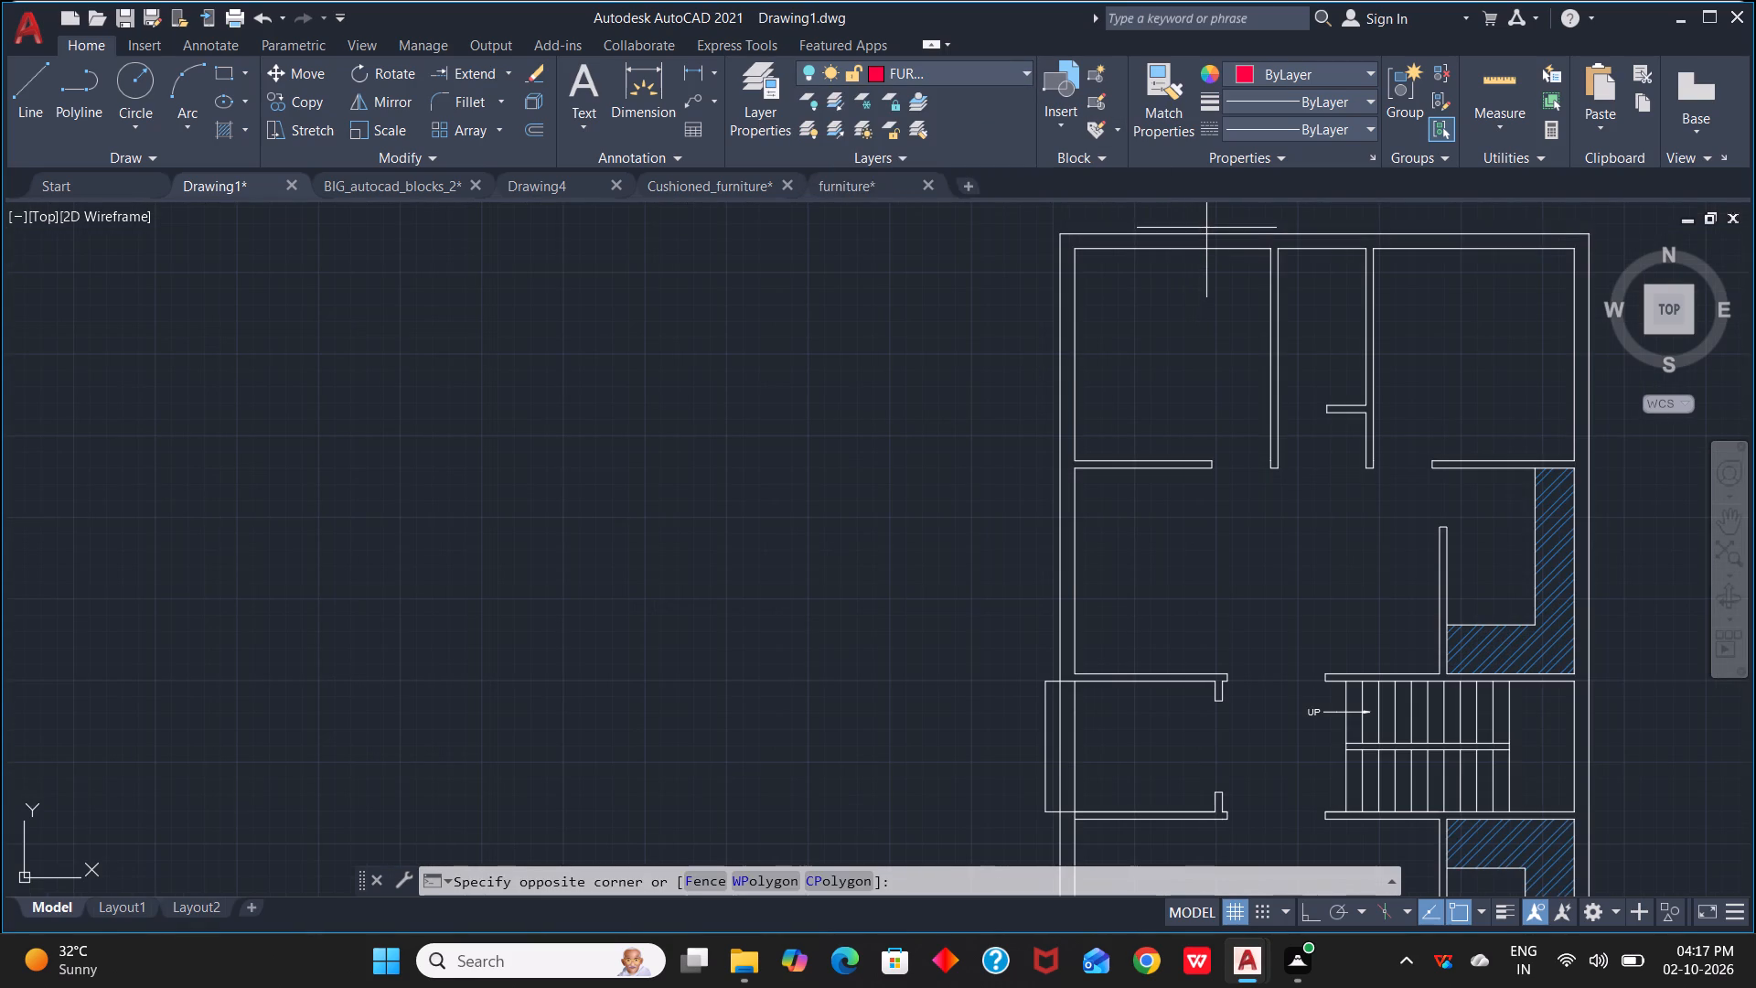
left_click(1205, 232)
left_click(1205, 235)
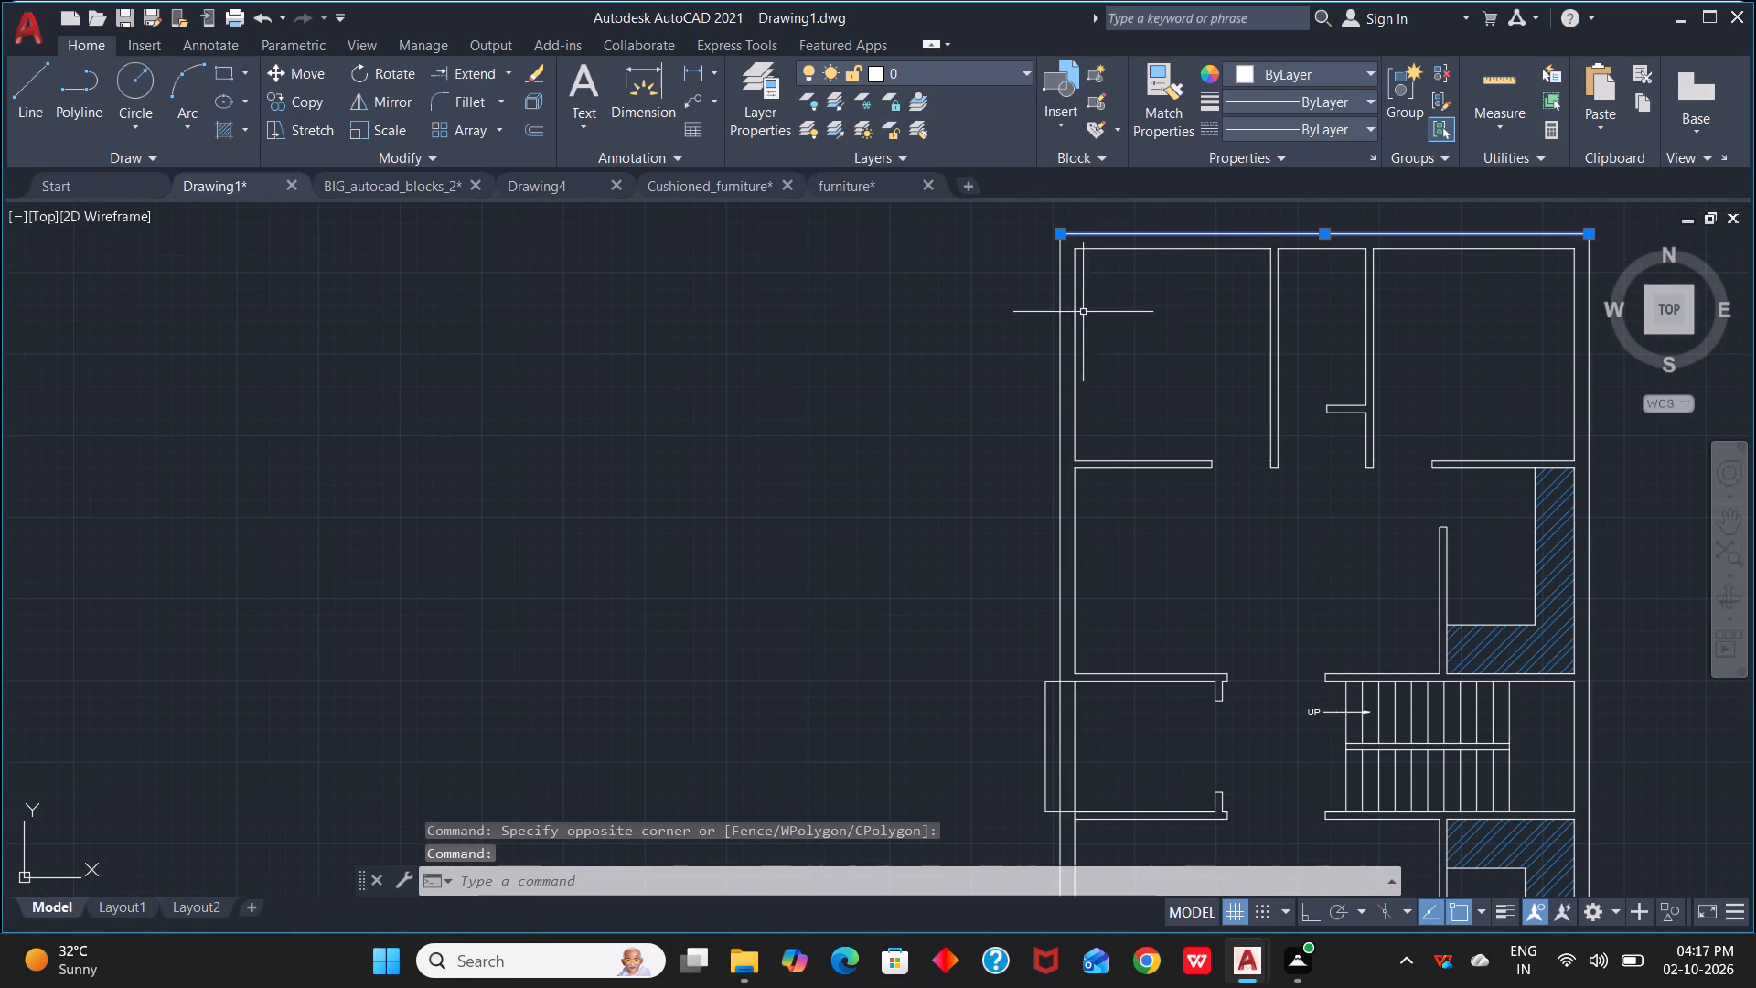
left_click(1059, 334)
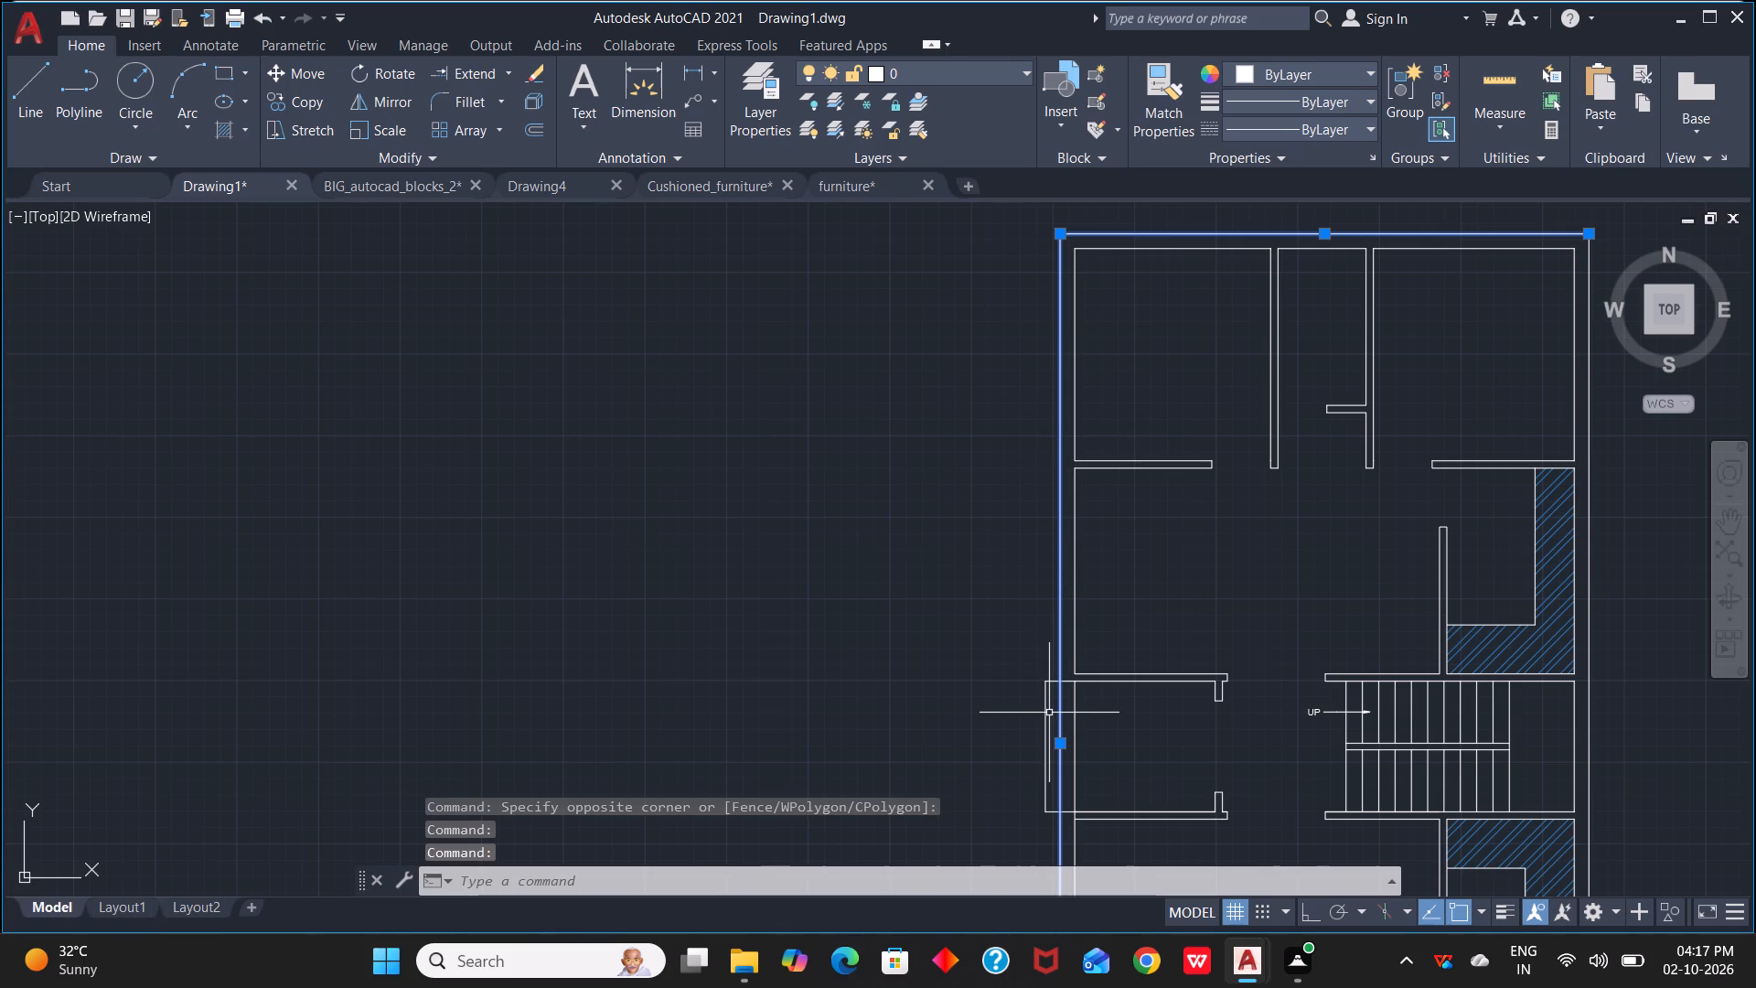
left_click(1048, 714)
scroll(1050, 693, "up", 4)
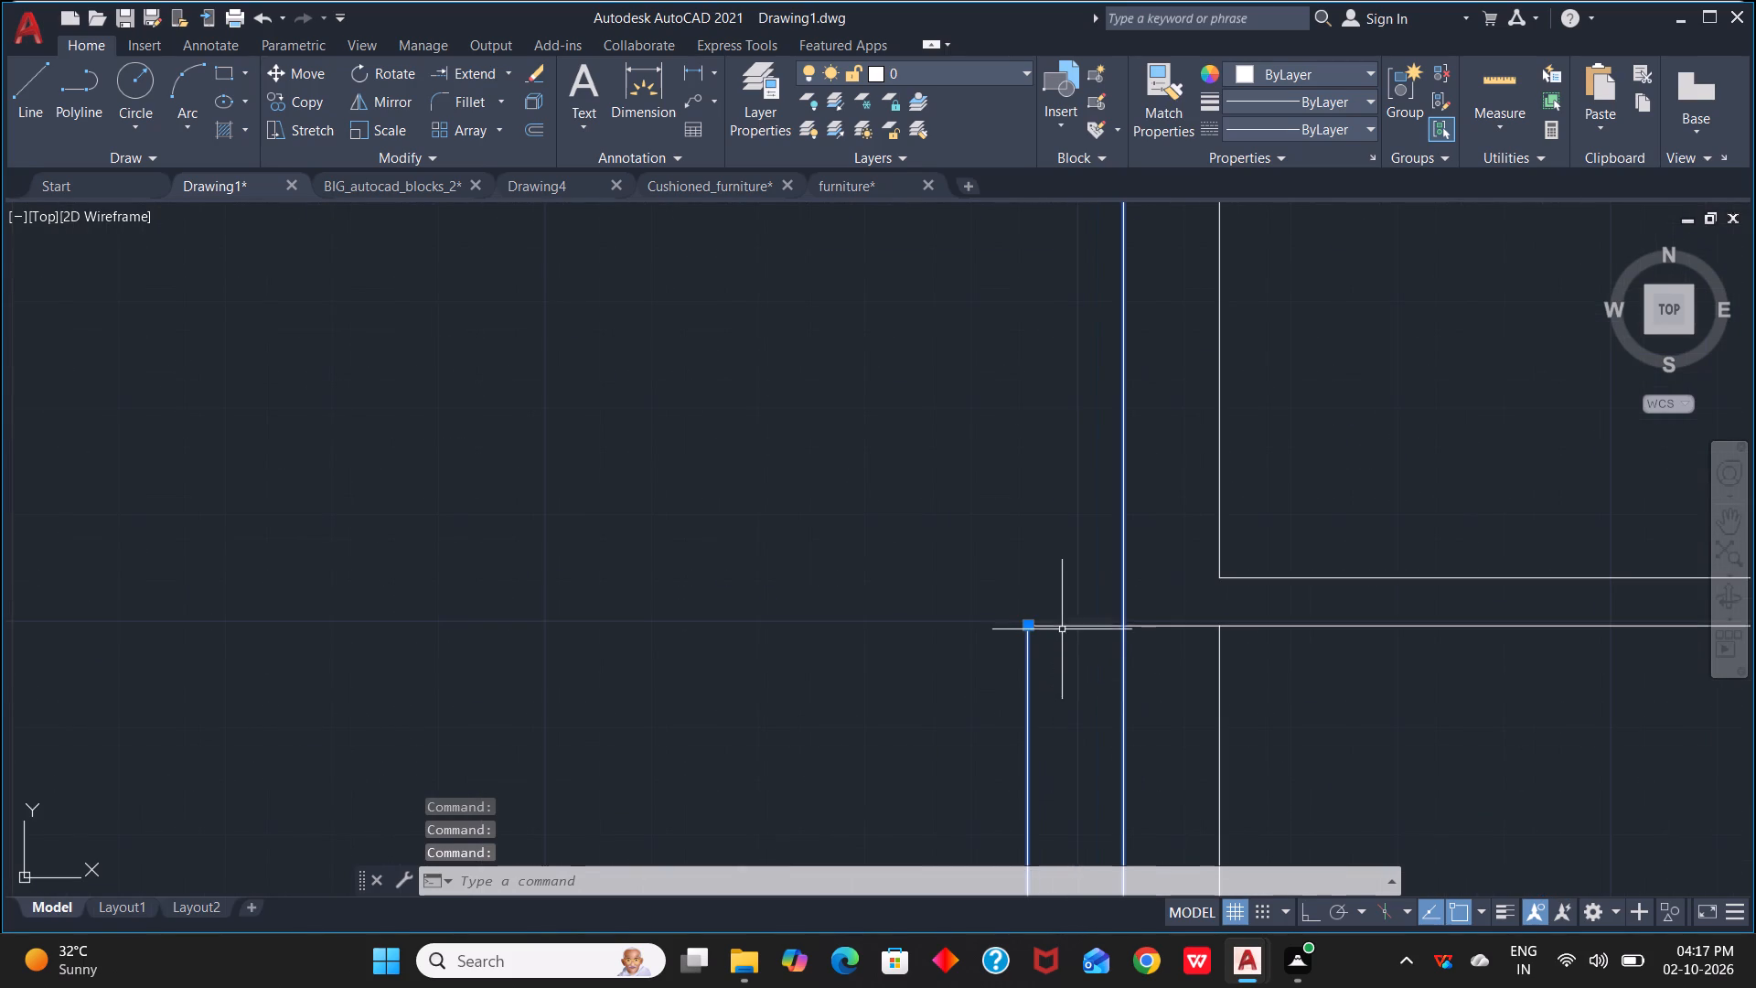
left_click(1063, 624)
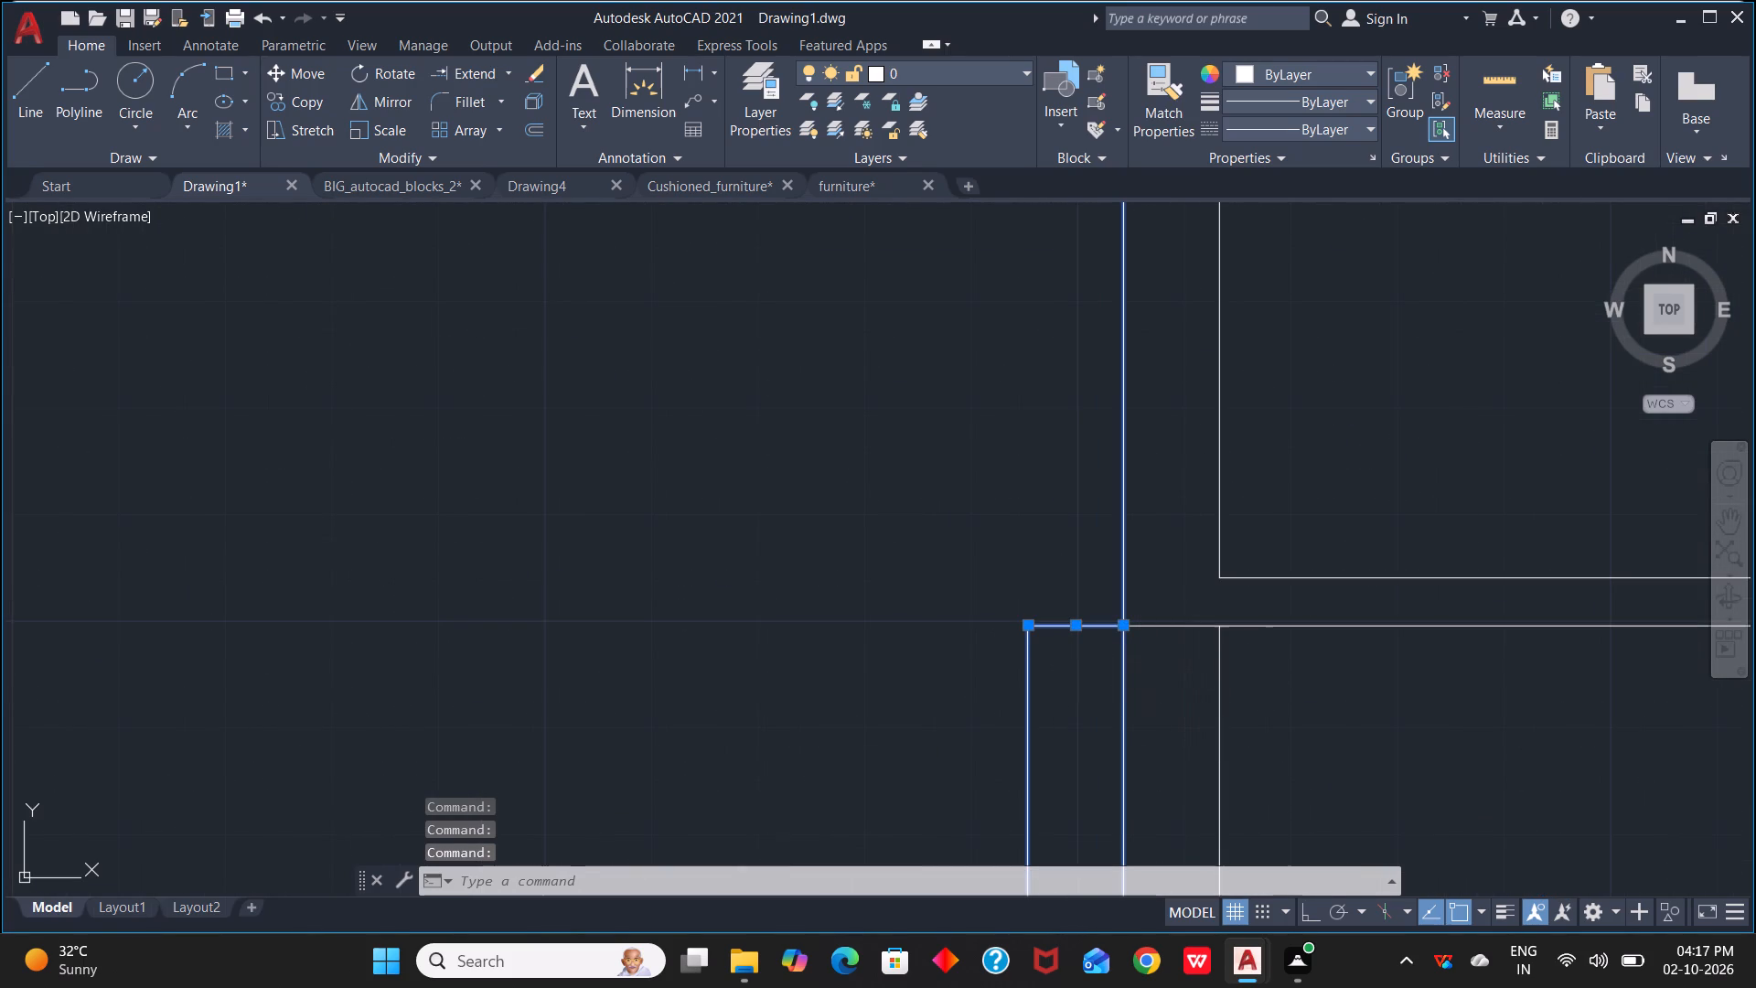
left_click(1220, 682)
left_click(1219, 526)
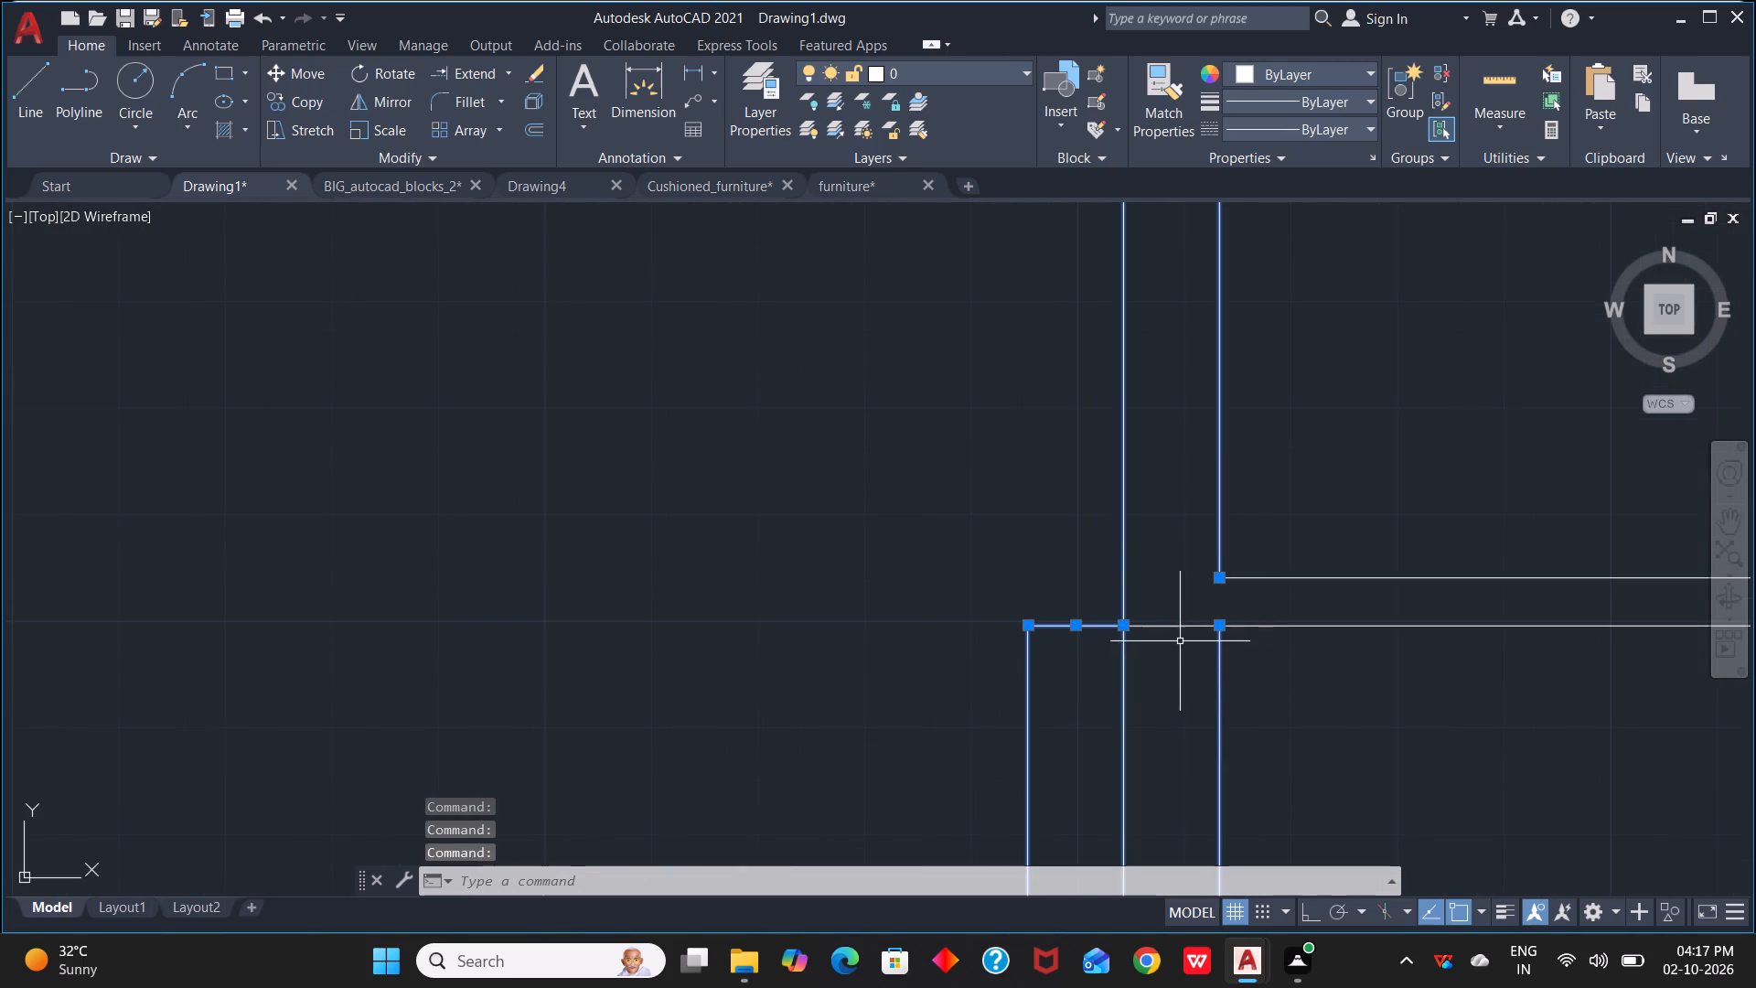
left_click(1175, 628)
scroll(1188, 693, "down", 3)
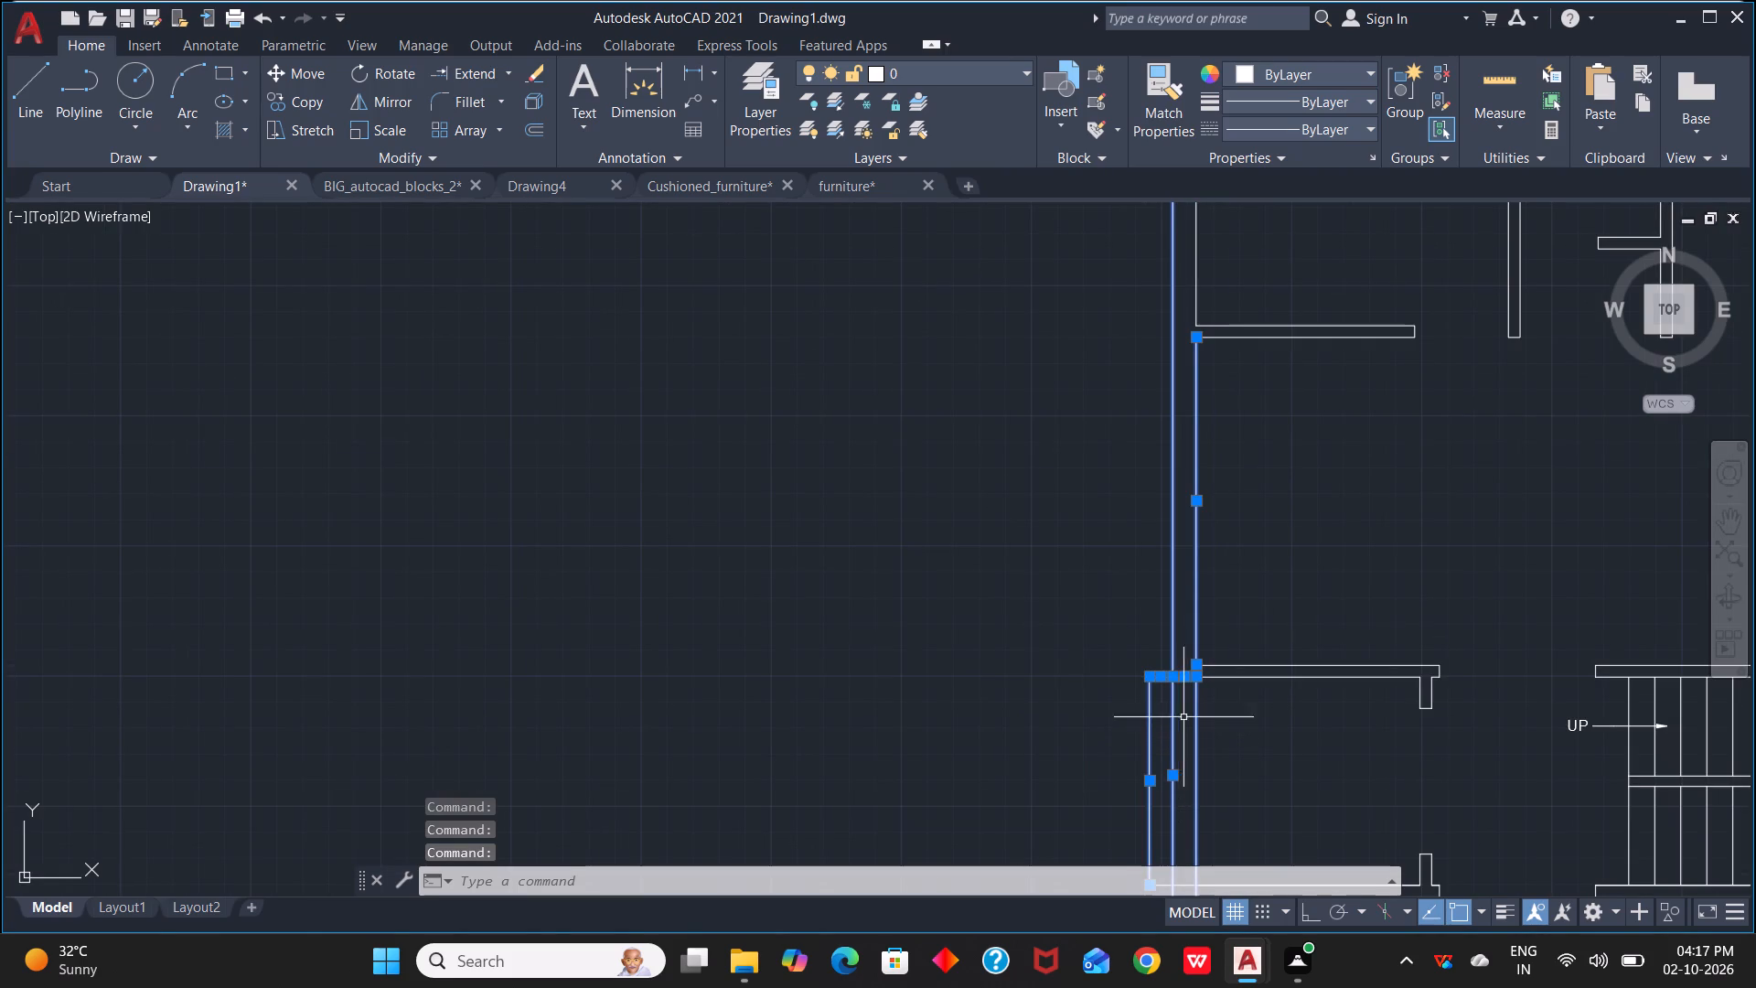
left_click(1150, 747)
scroll(1151, 746, "up", 3)
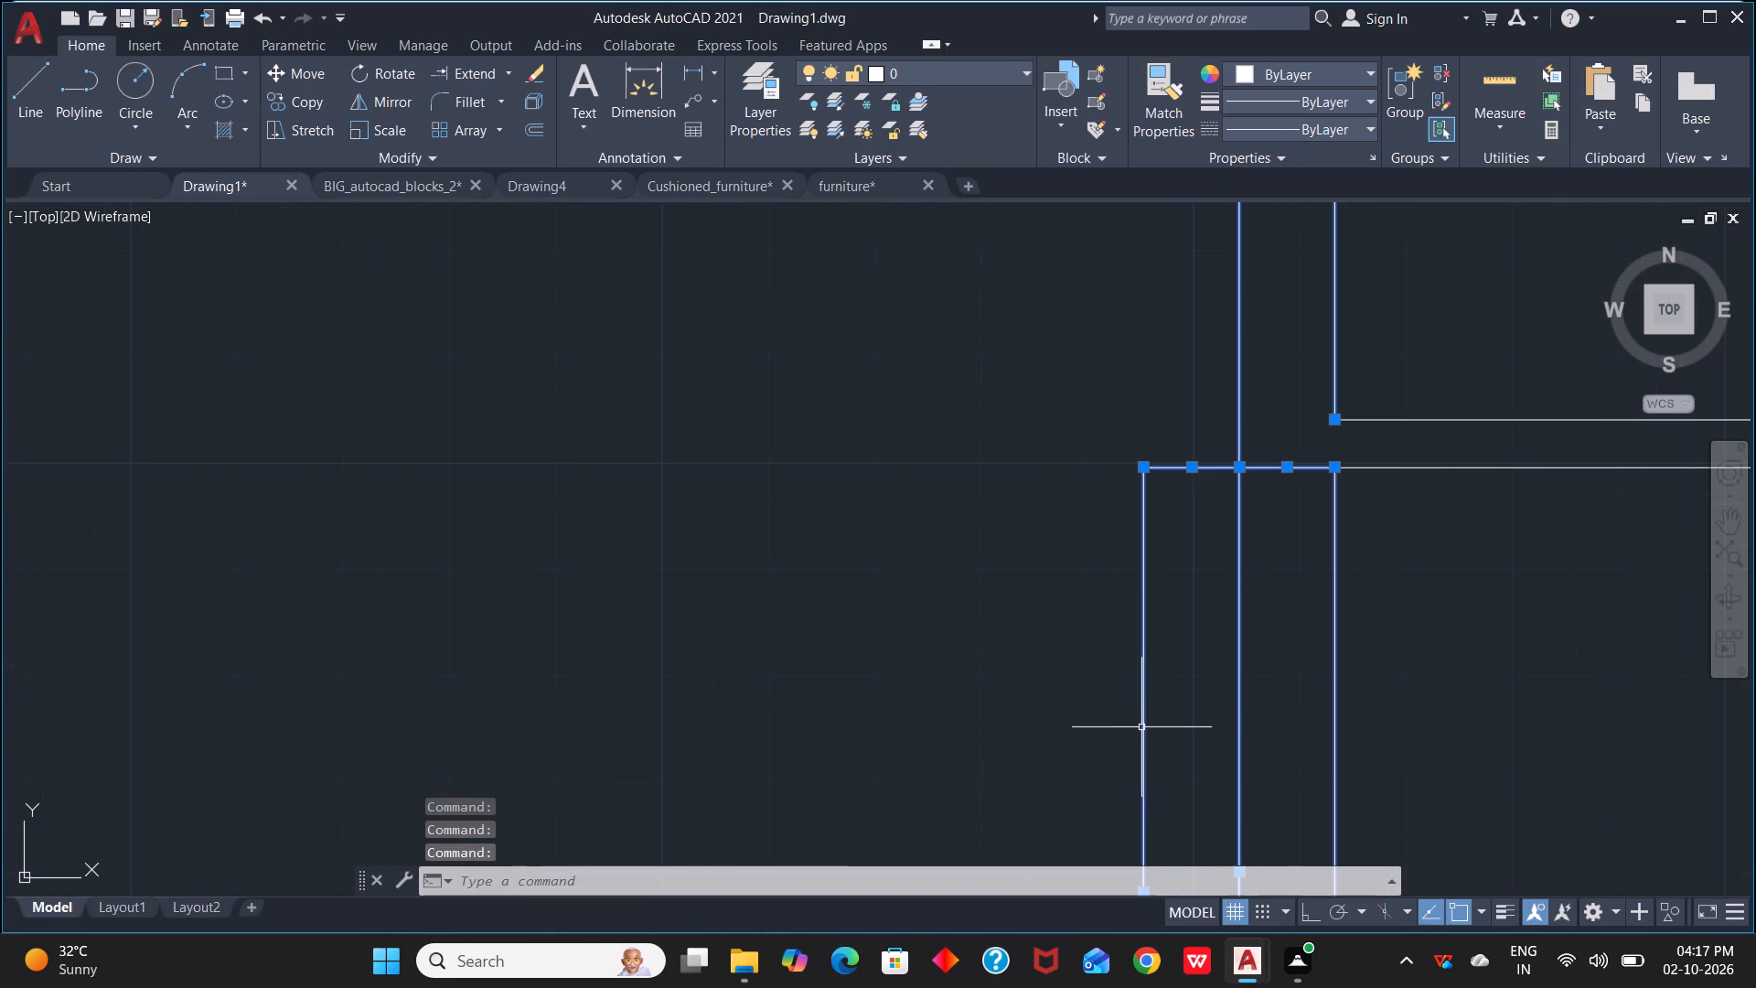
left_click(1145, 692)
left_click(1167, 680)
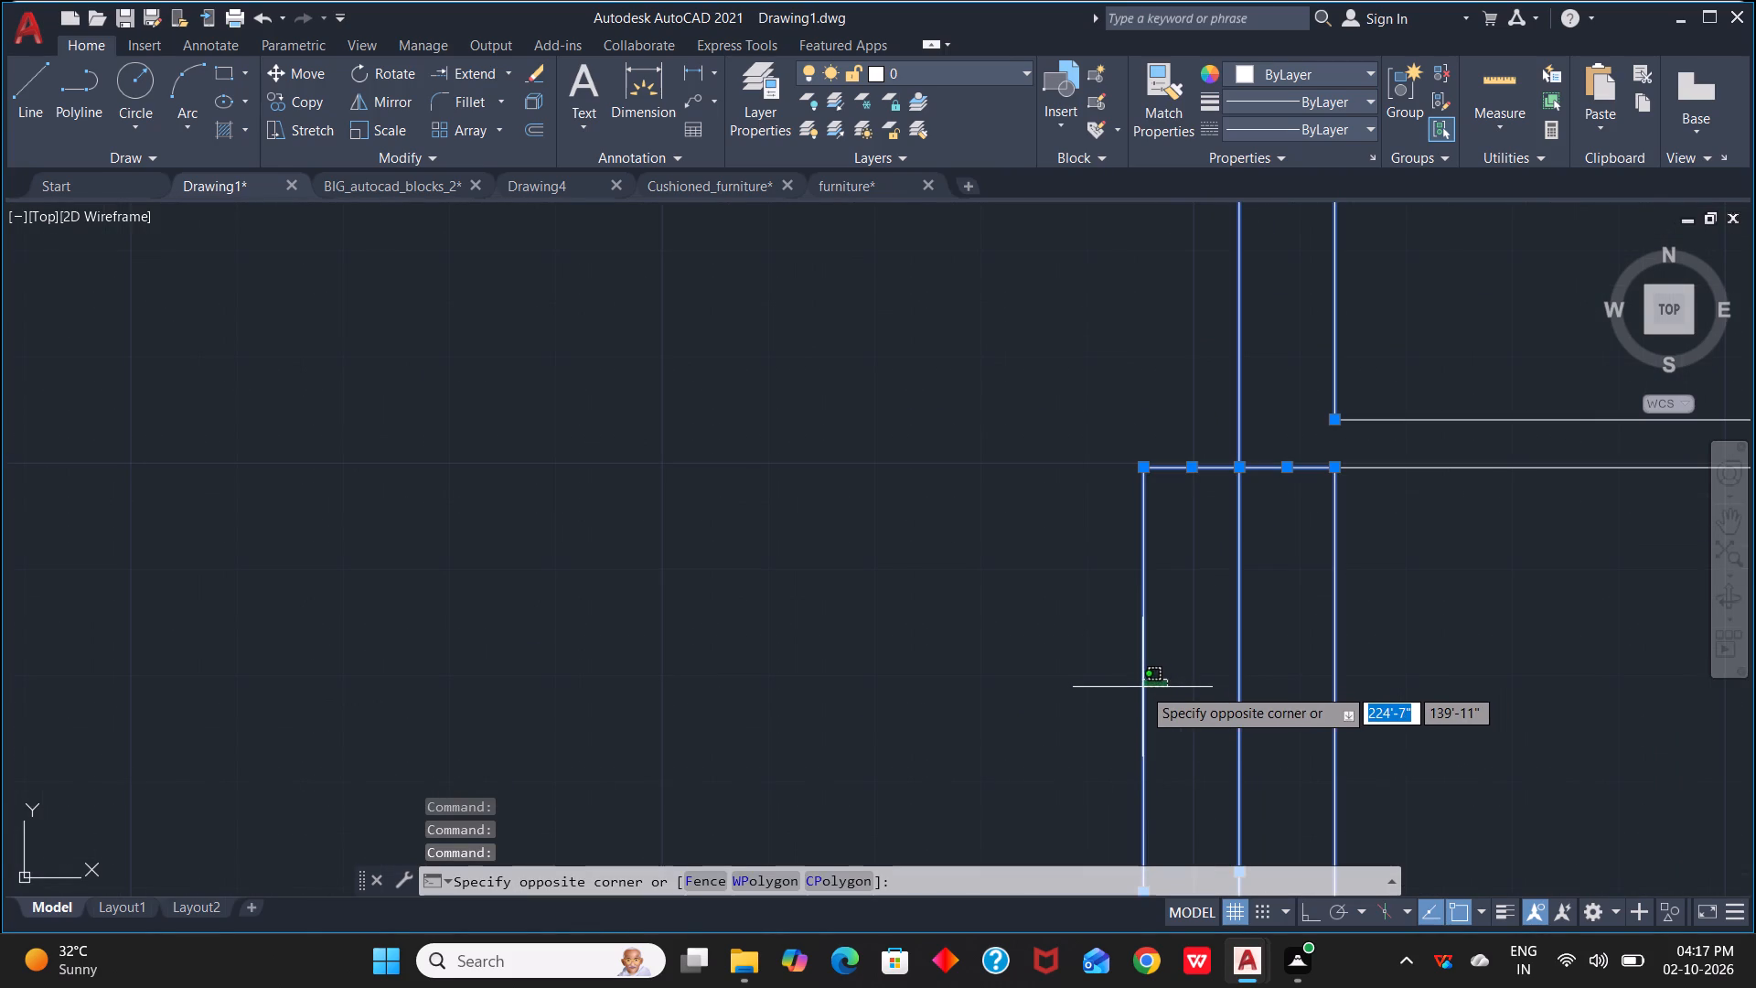
left_click(1138, 691)
left_click(1144, 692)
scroll(1231, 693, "down", 2)
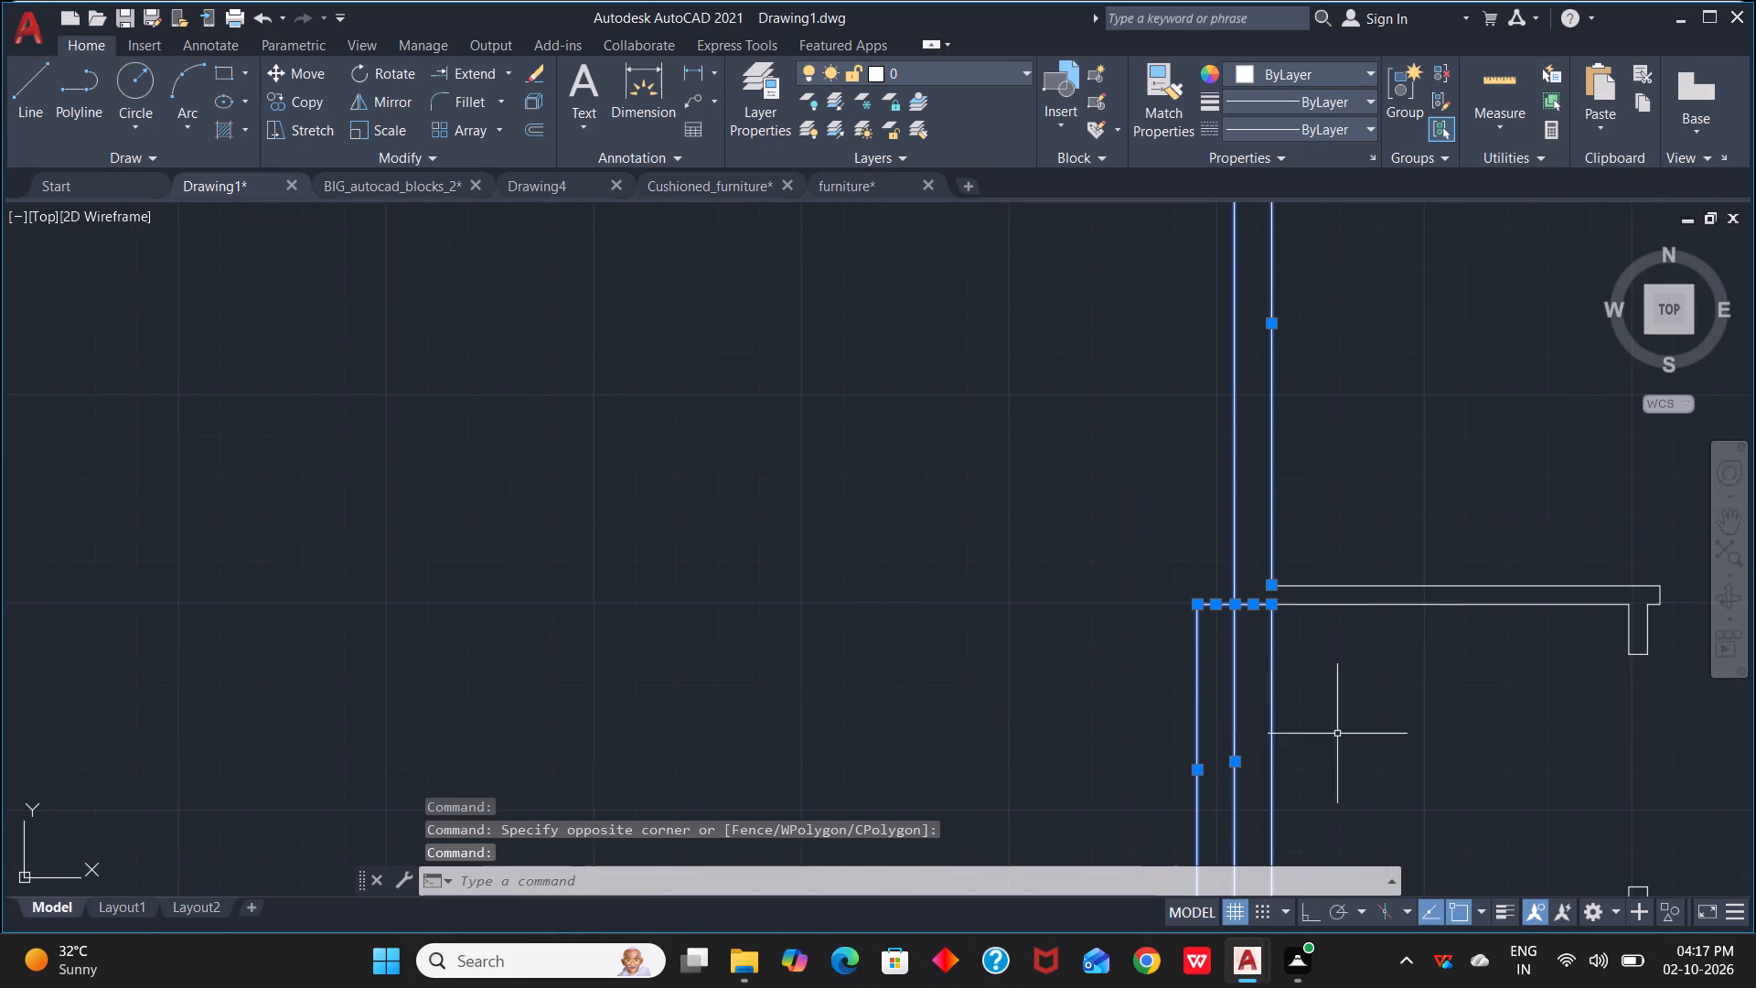
scroll(1338, 730, "down", 2)
middle_click_drag(1328, 697, 1281, 424)
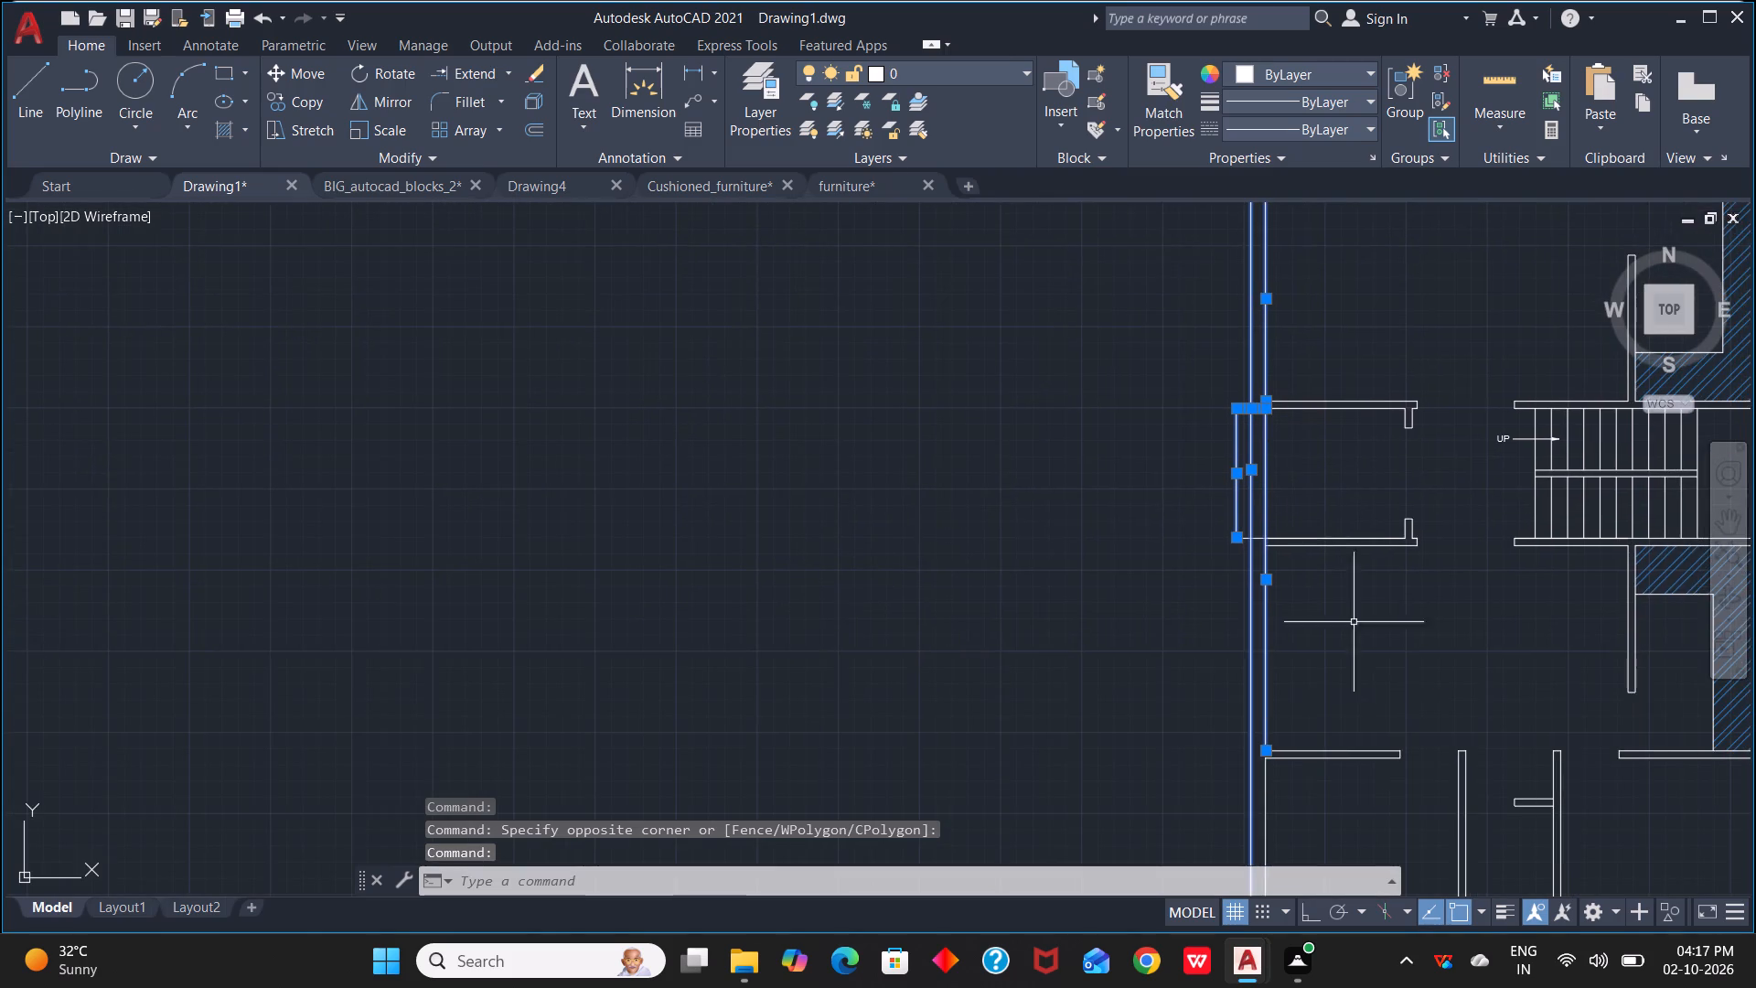
middle_click_drag(1345, 714, 1341, 446)
scroll(1276, 636, "up", 1)
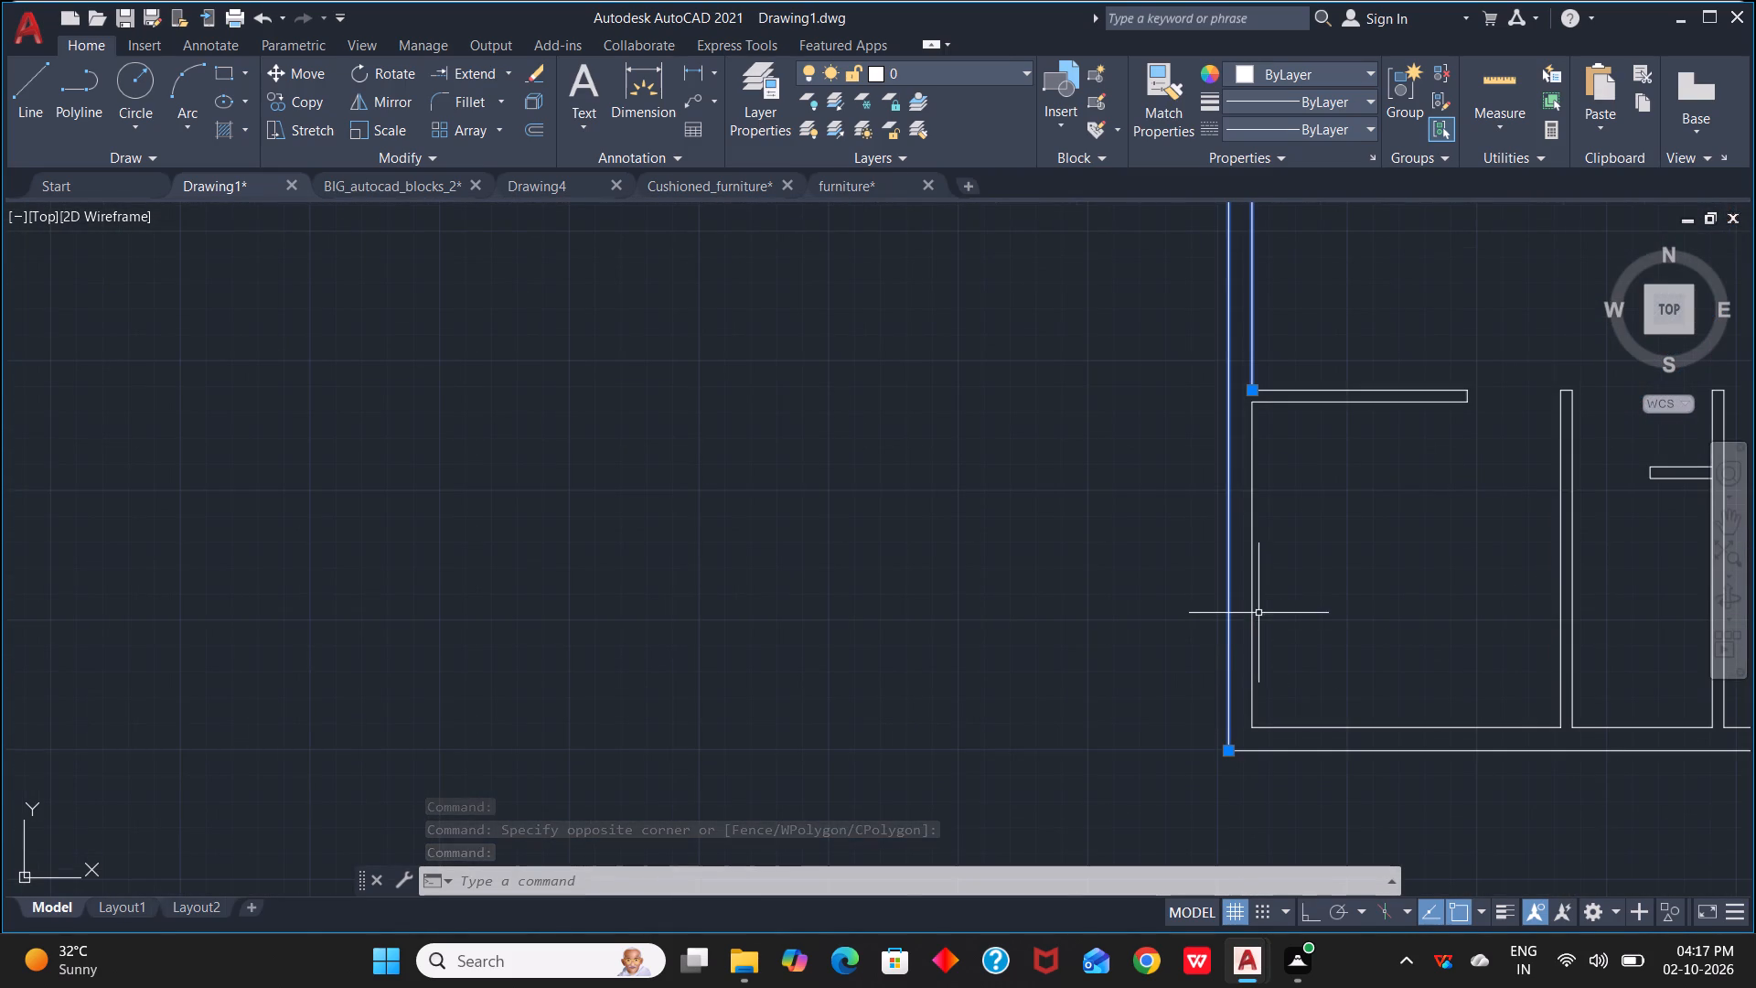
left_click(1255, 611)
left_click(1412, 725)
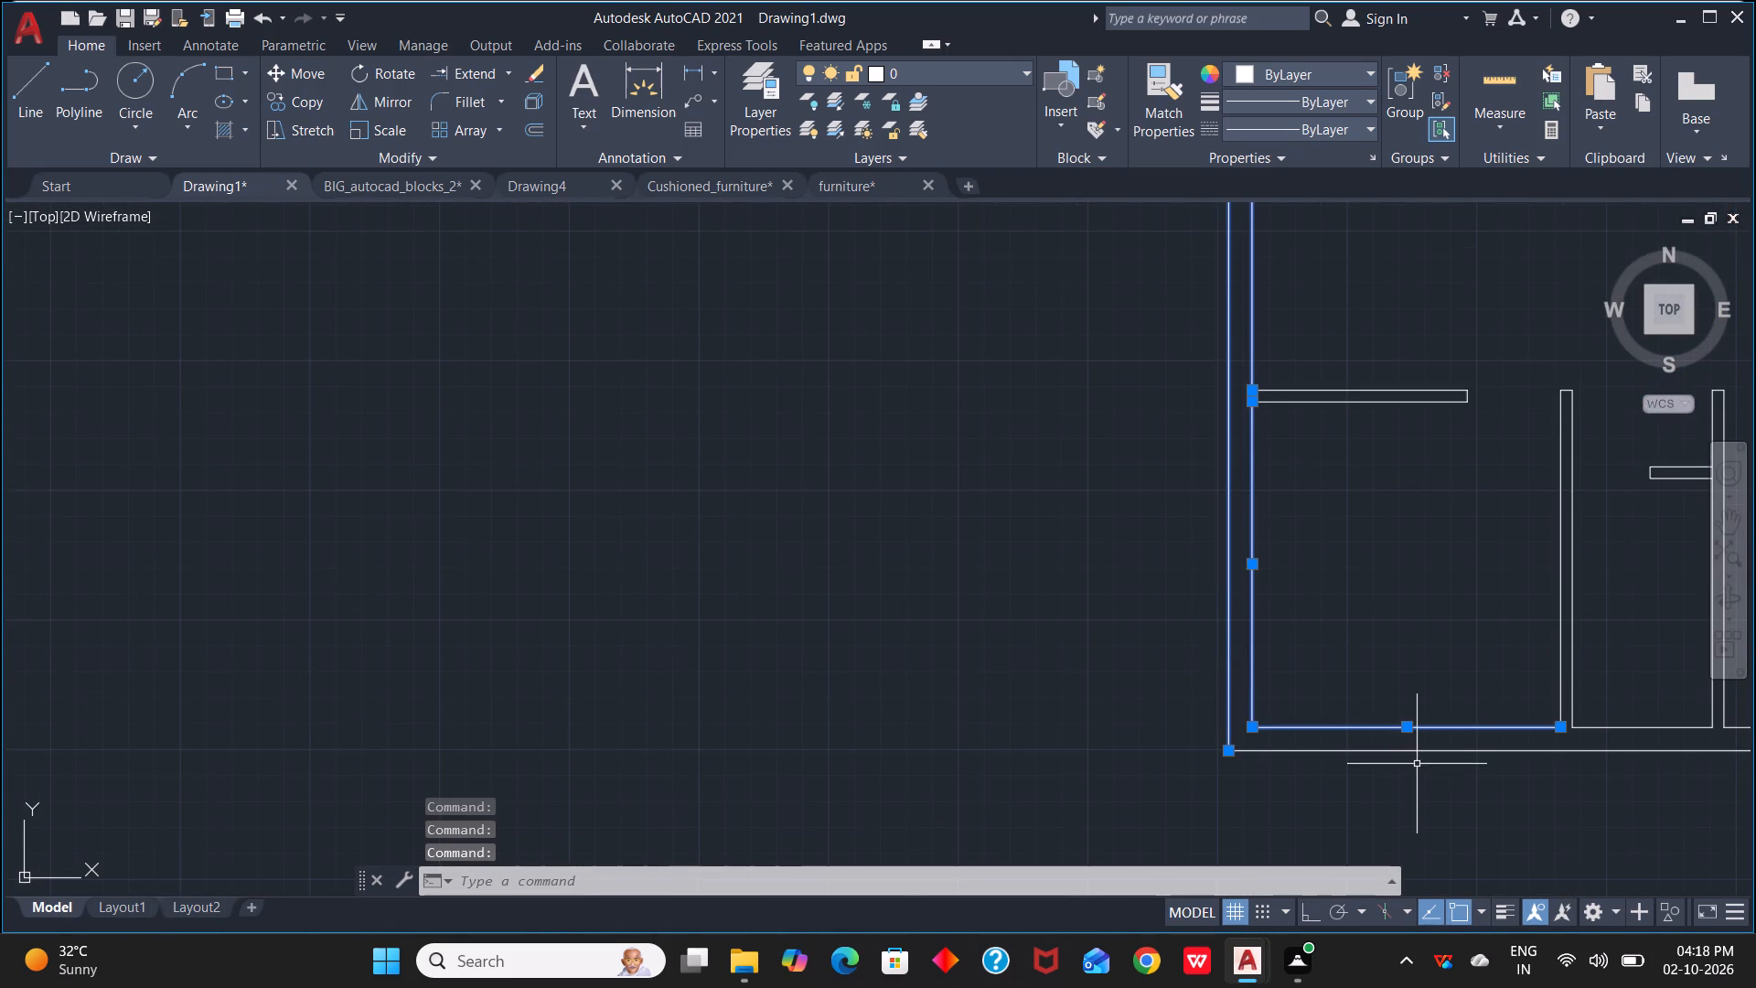
left_click(1419, 753)
left_click(1620, 728)
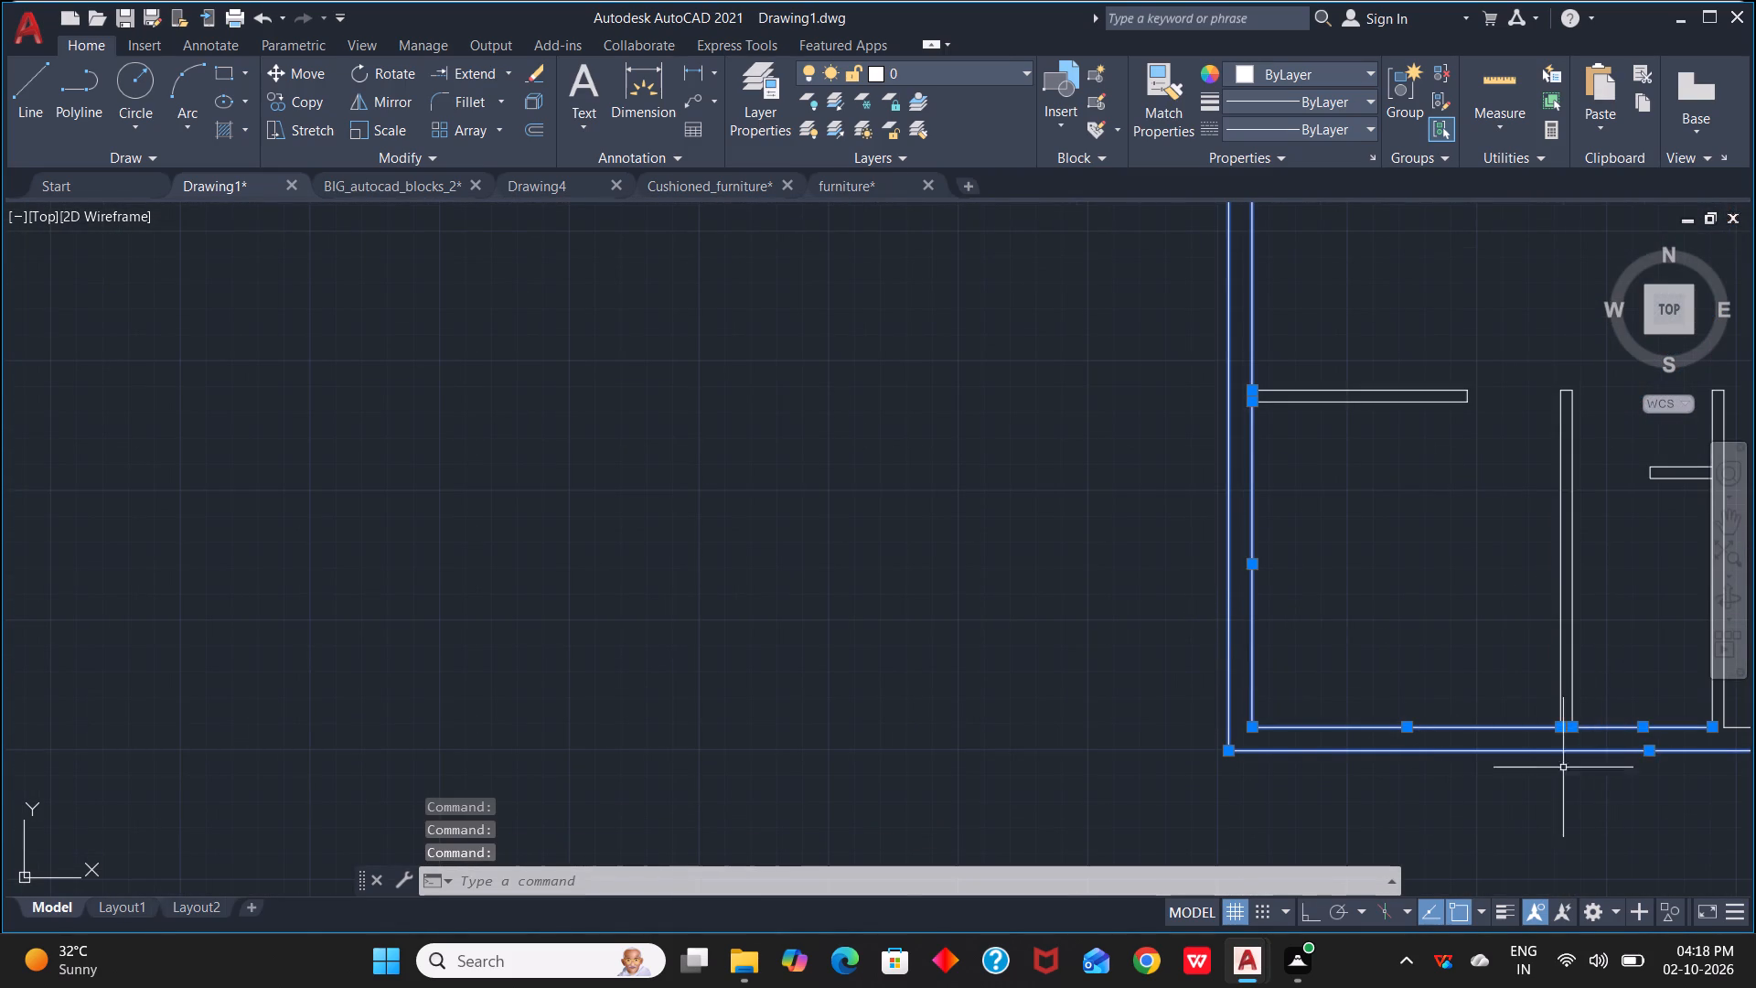
middle_click_drag(1545, 776, 769, 736)
scroll(1076, 765, "down", 1)
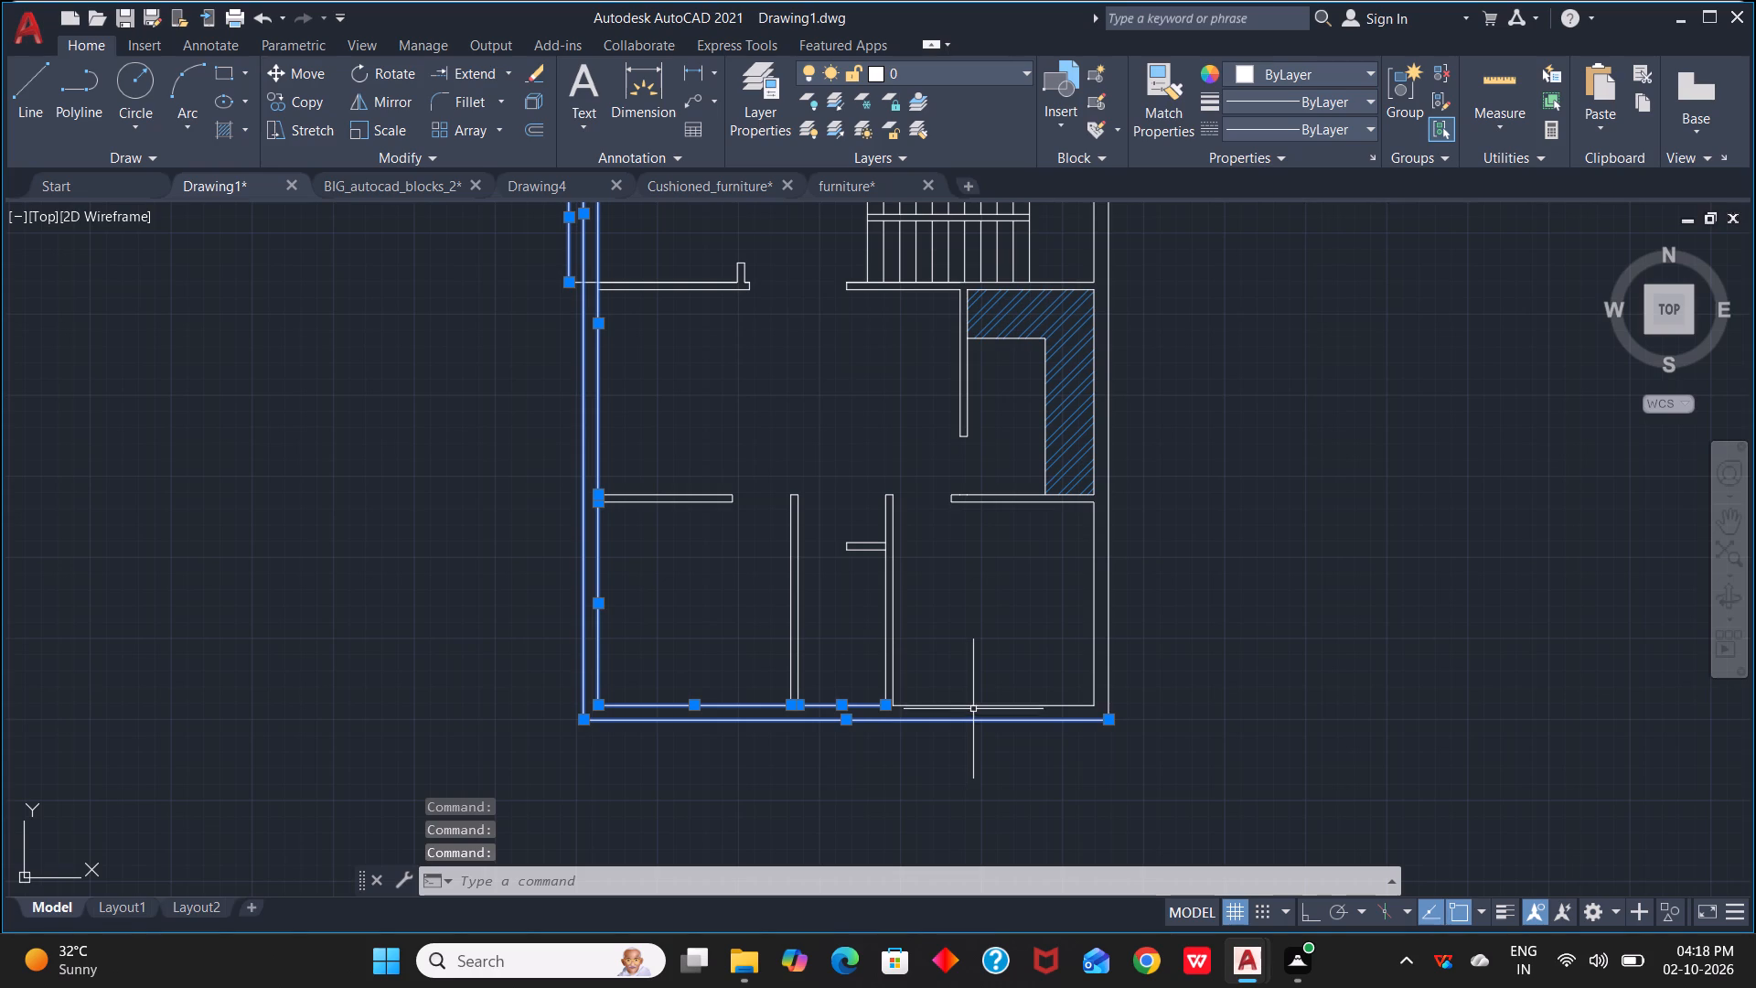
left_click(974, 707)
left_click(1094, 618)
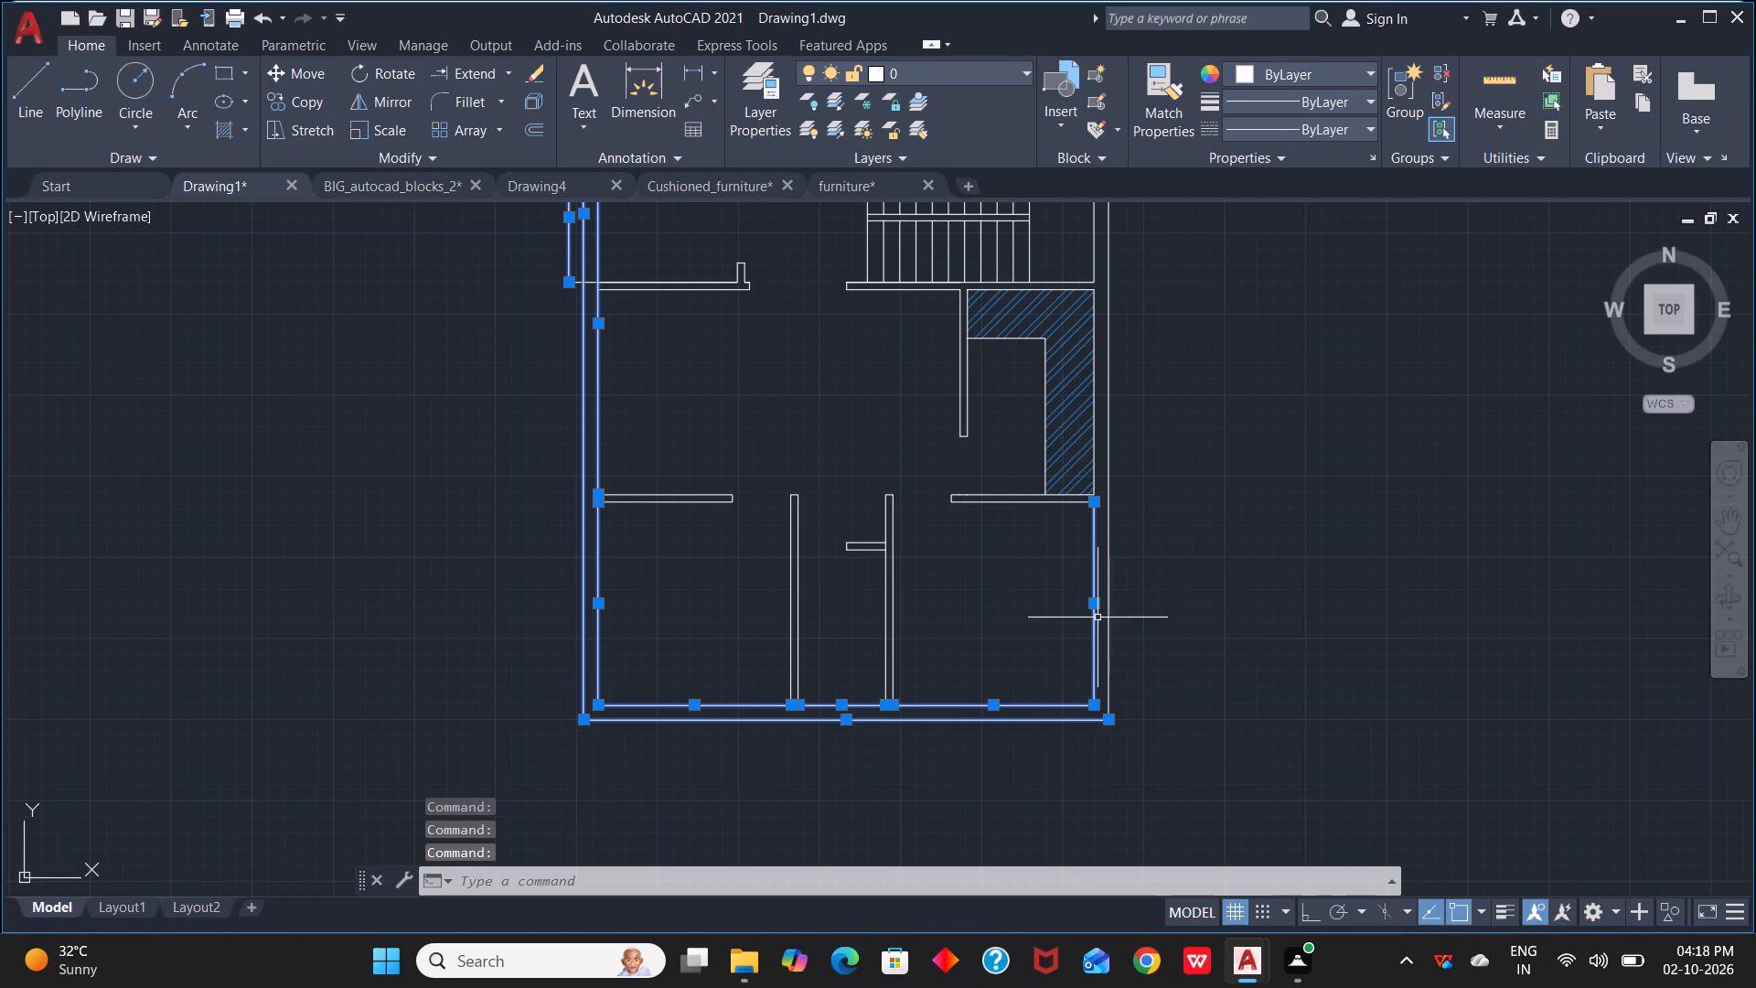
left_click(1112, 612)
left_click(1109, 612)
left_click(1108, 617)
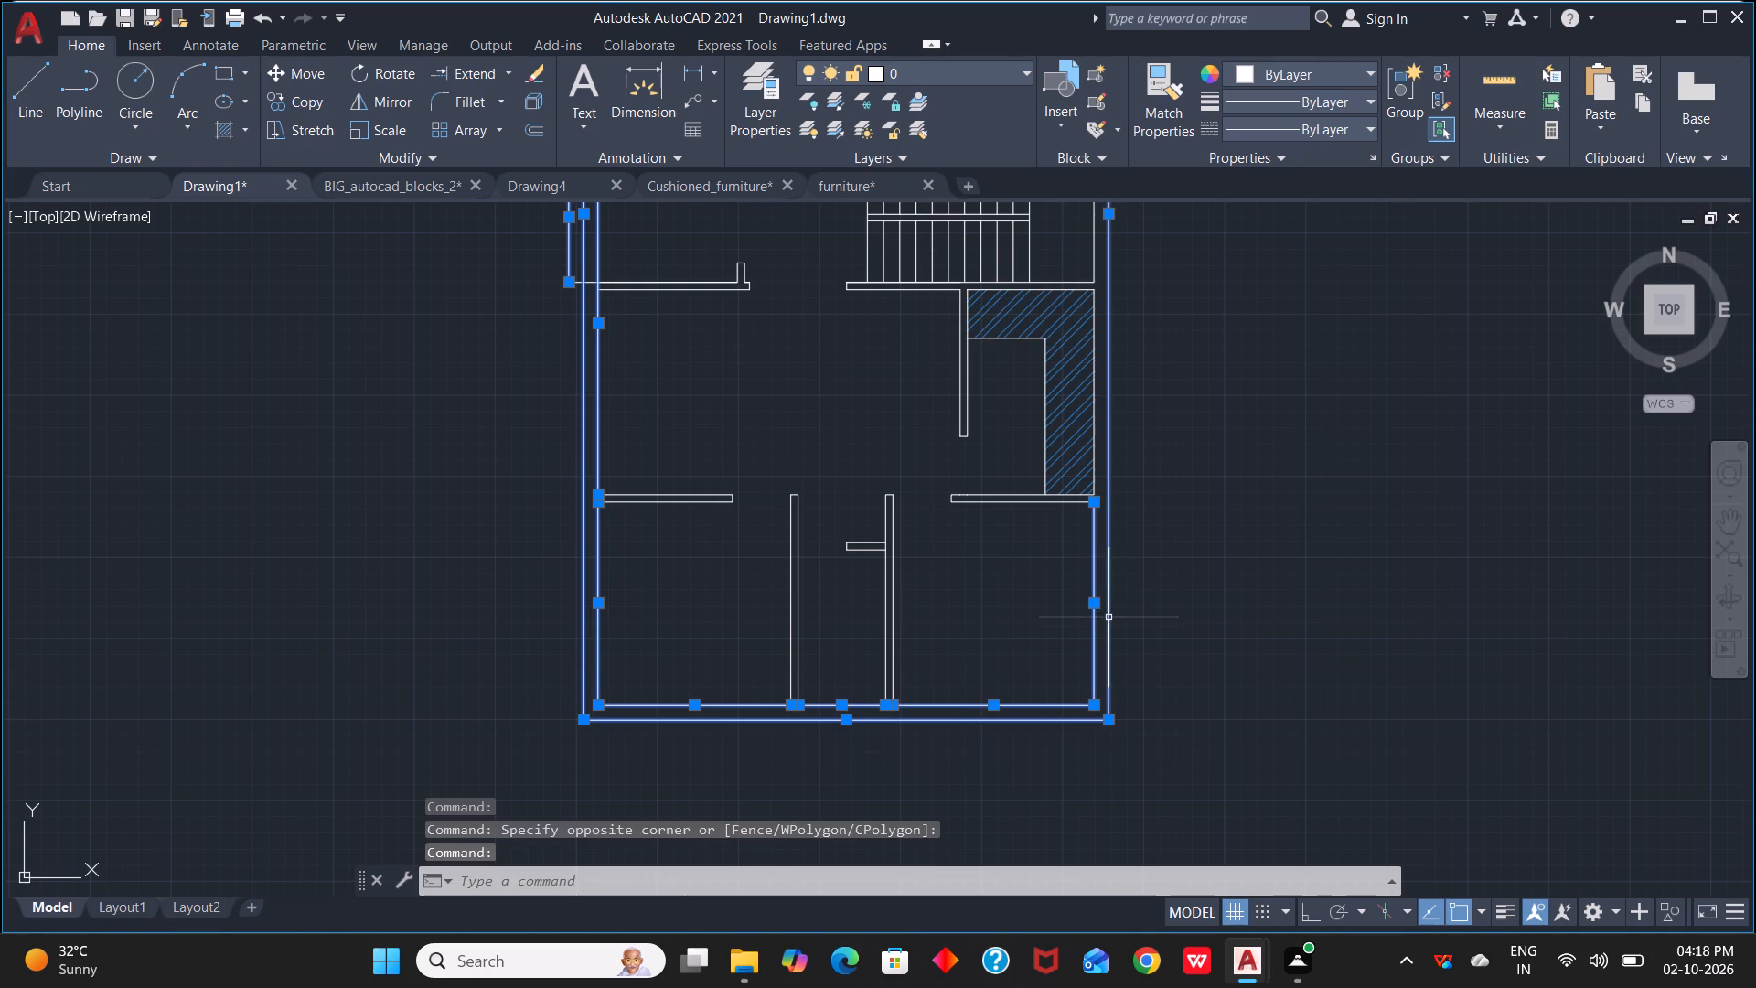
scroll(1142, 420, "down", 1)
middle_click_drag(1142, 420, 1229, 619)
scroll(1220, 629, "up", 2)
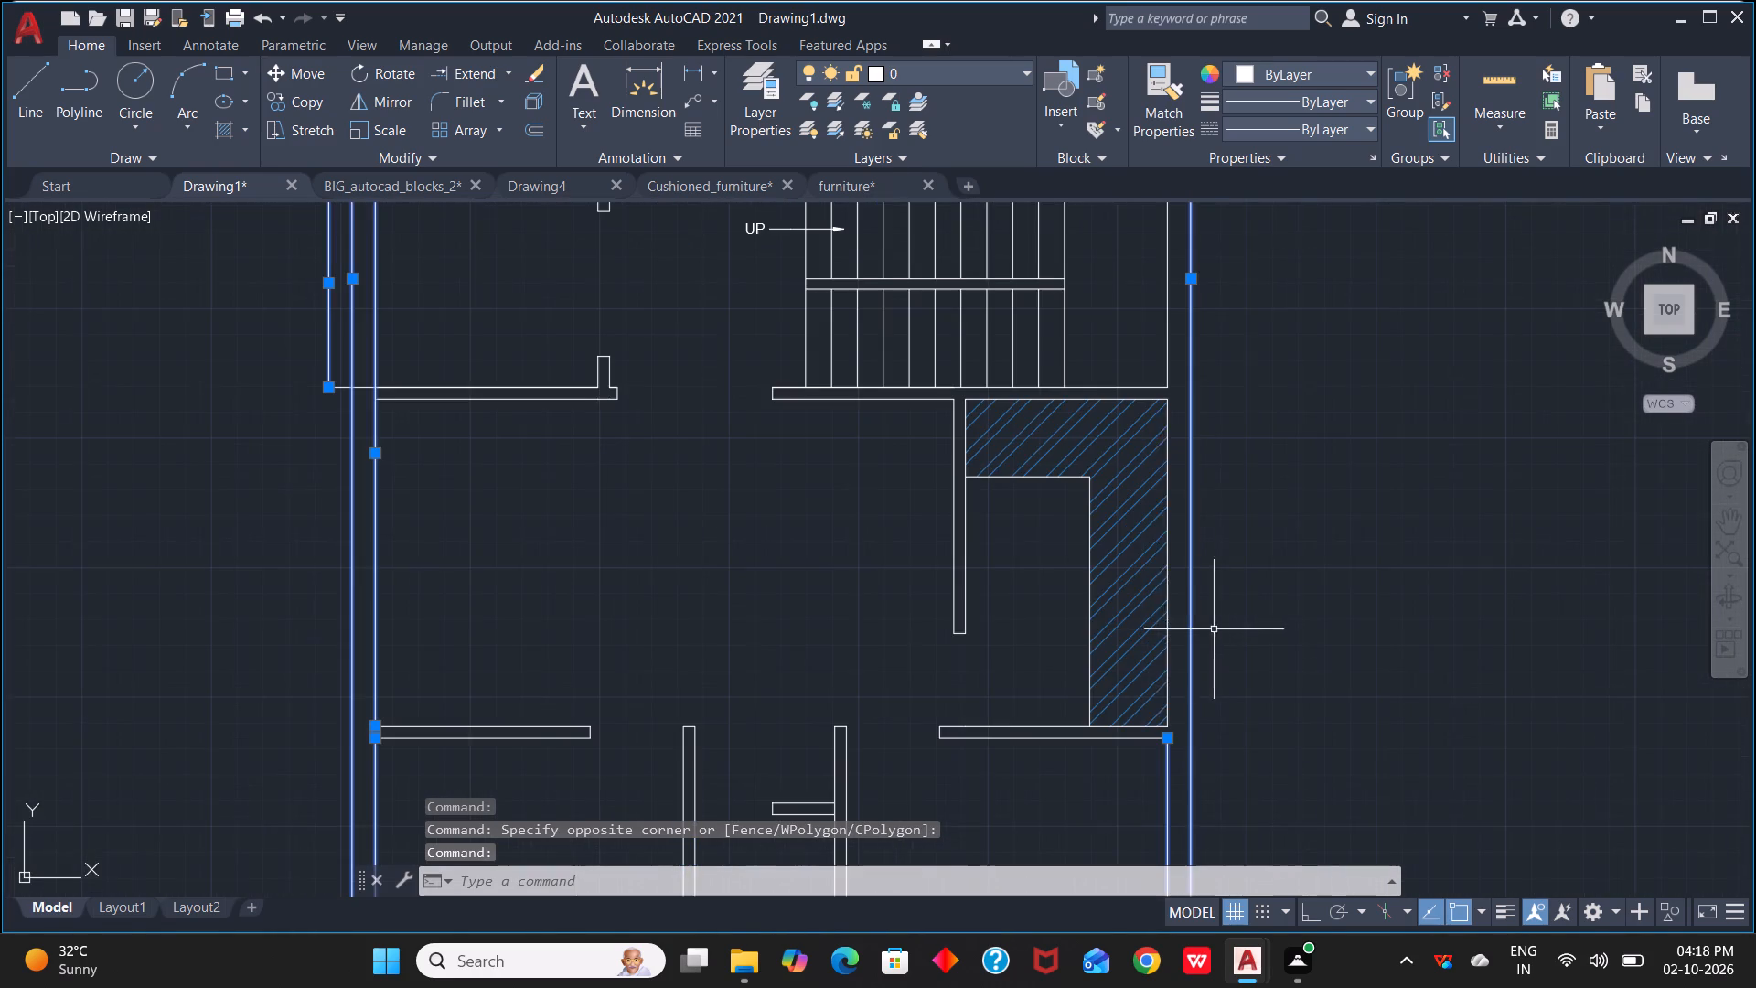
left_click(1169, 630)
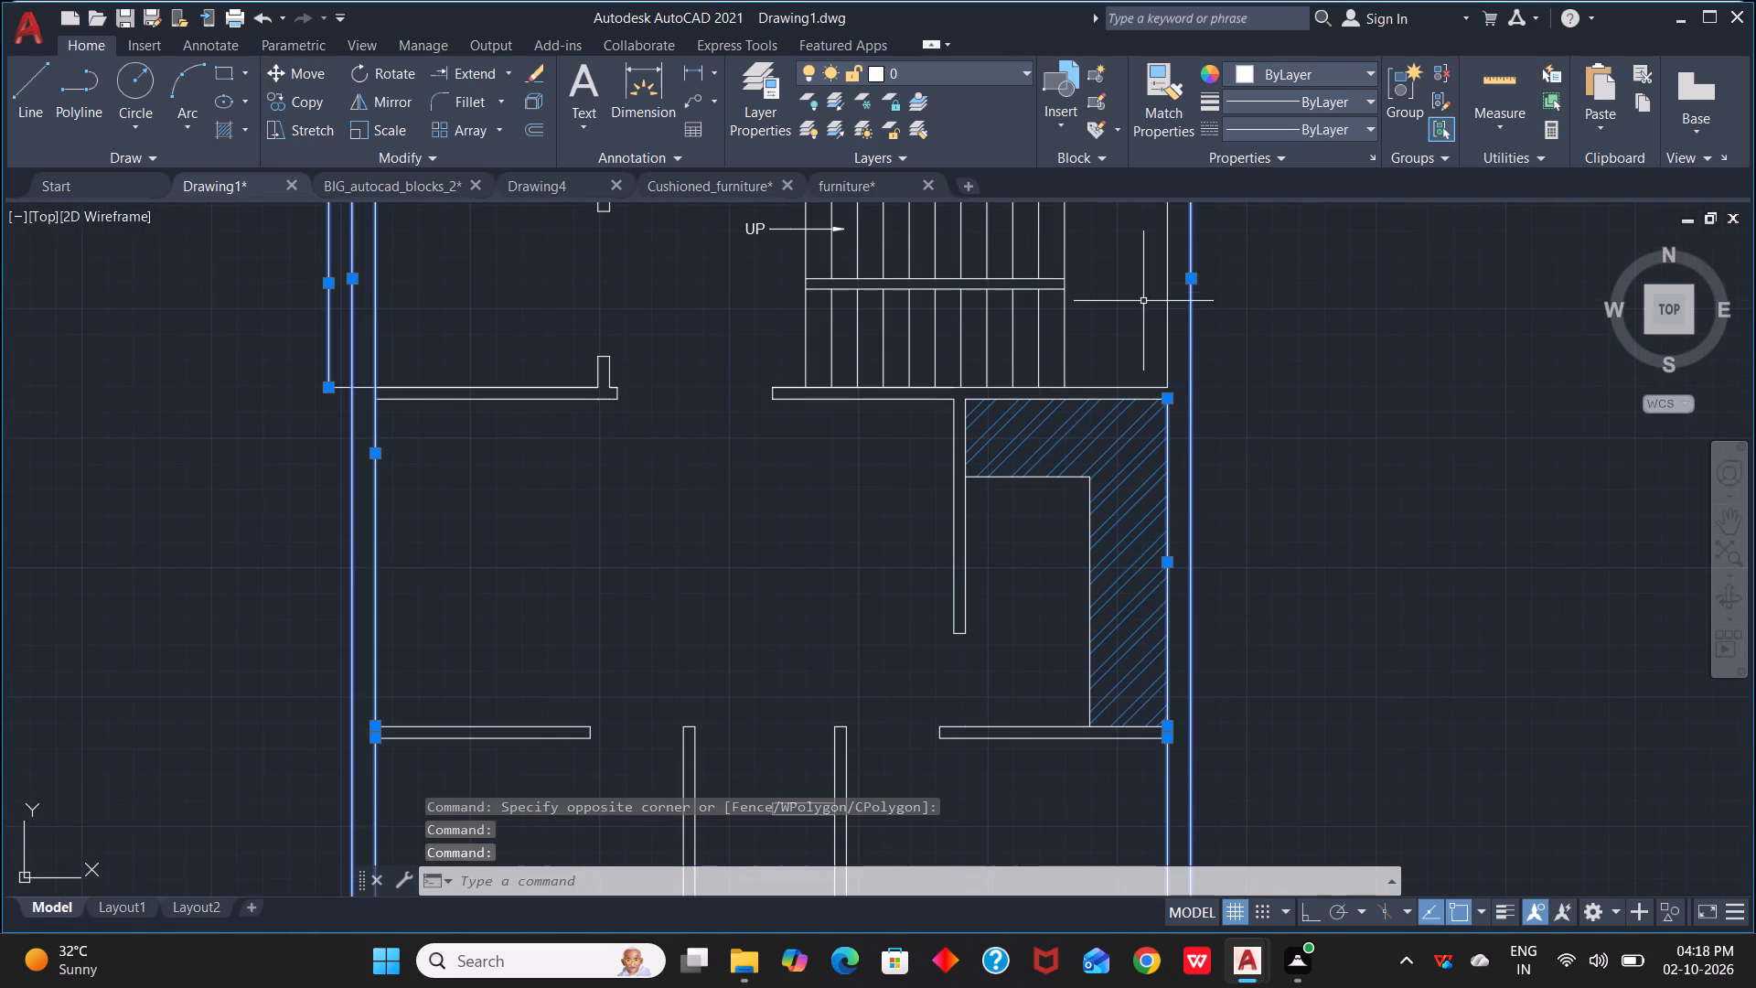
left_click(1168, 291)
scroll(1229, 289, "down", 1)
middle_click_drag(1234, 289, 1251, 338)
scroll(1257, 379, "down", 1)
middle_click_drag(1251, 338, 1287, 628)
scroll(1259, 553, "up", 3)
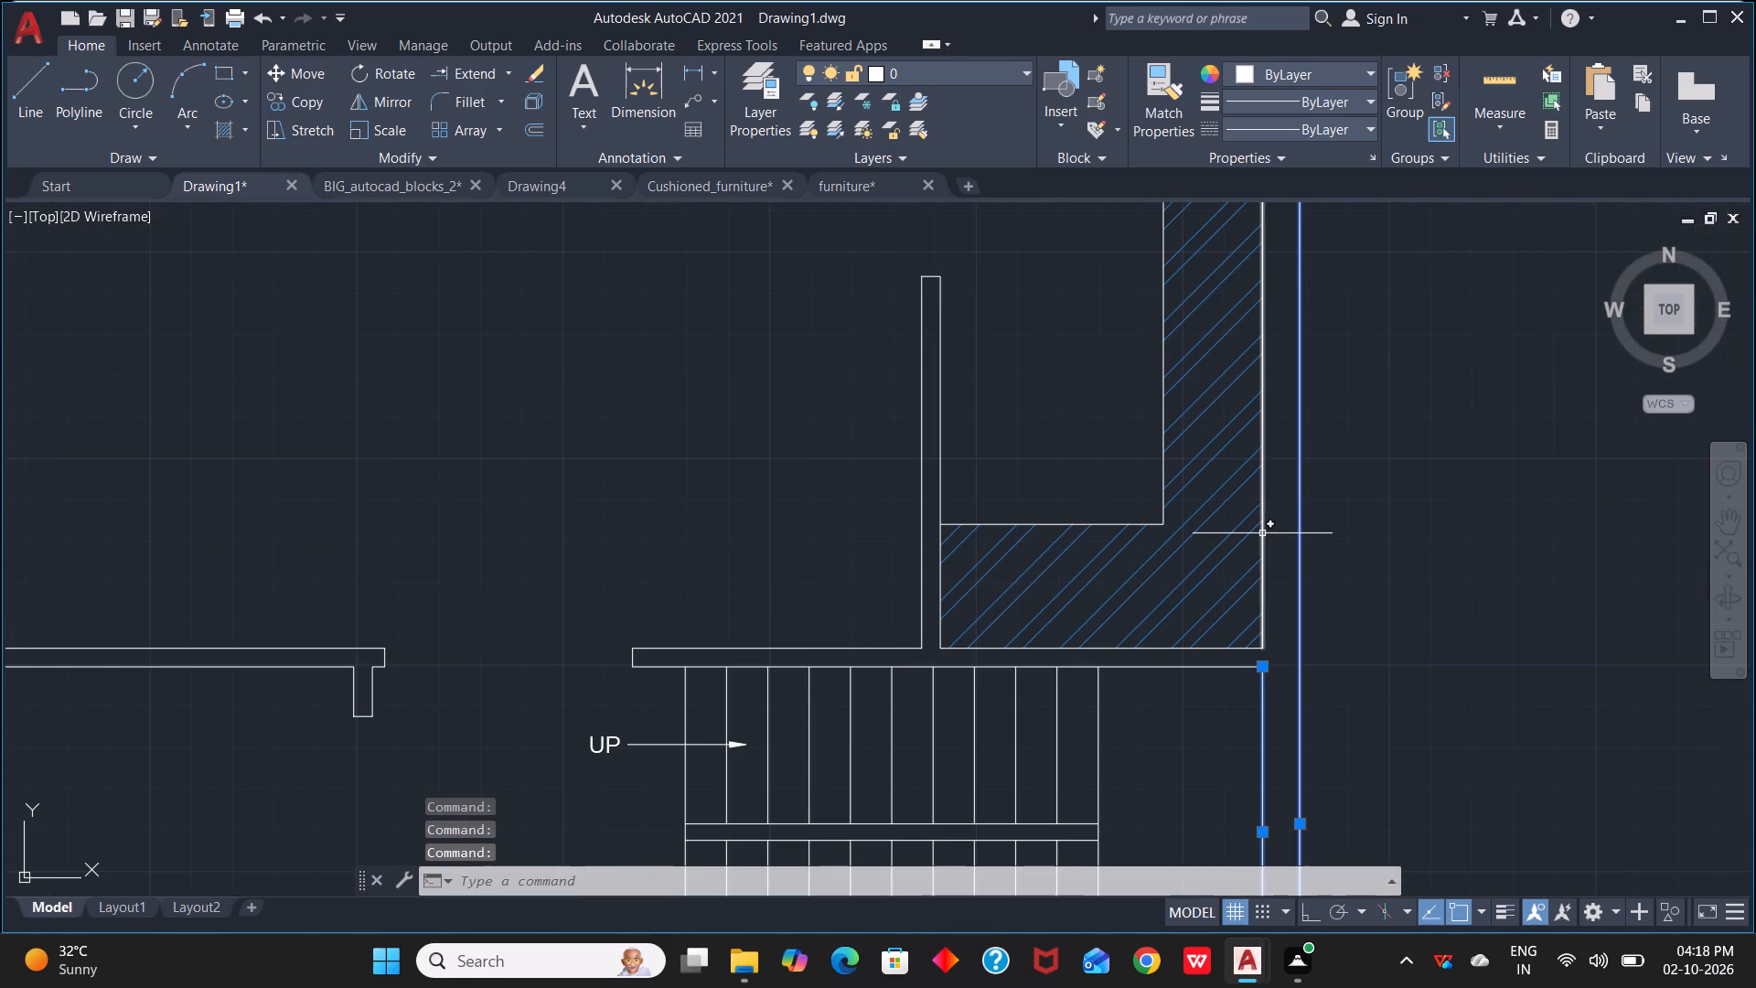
left_click(1261, 534)
scroll(1284, 461, "down", 1)
middle_click_drag(1284, 461, 1344, 733)
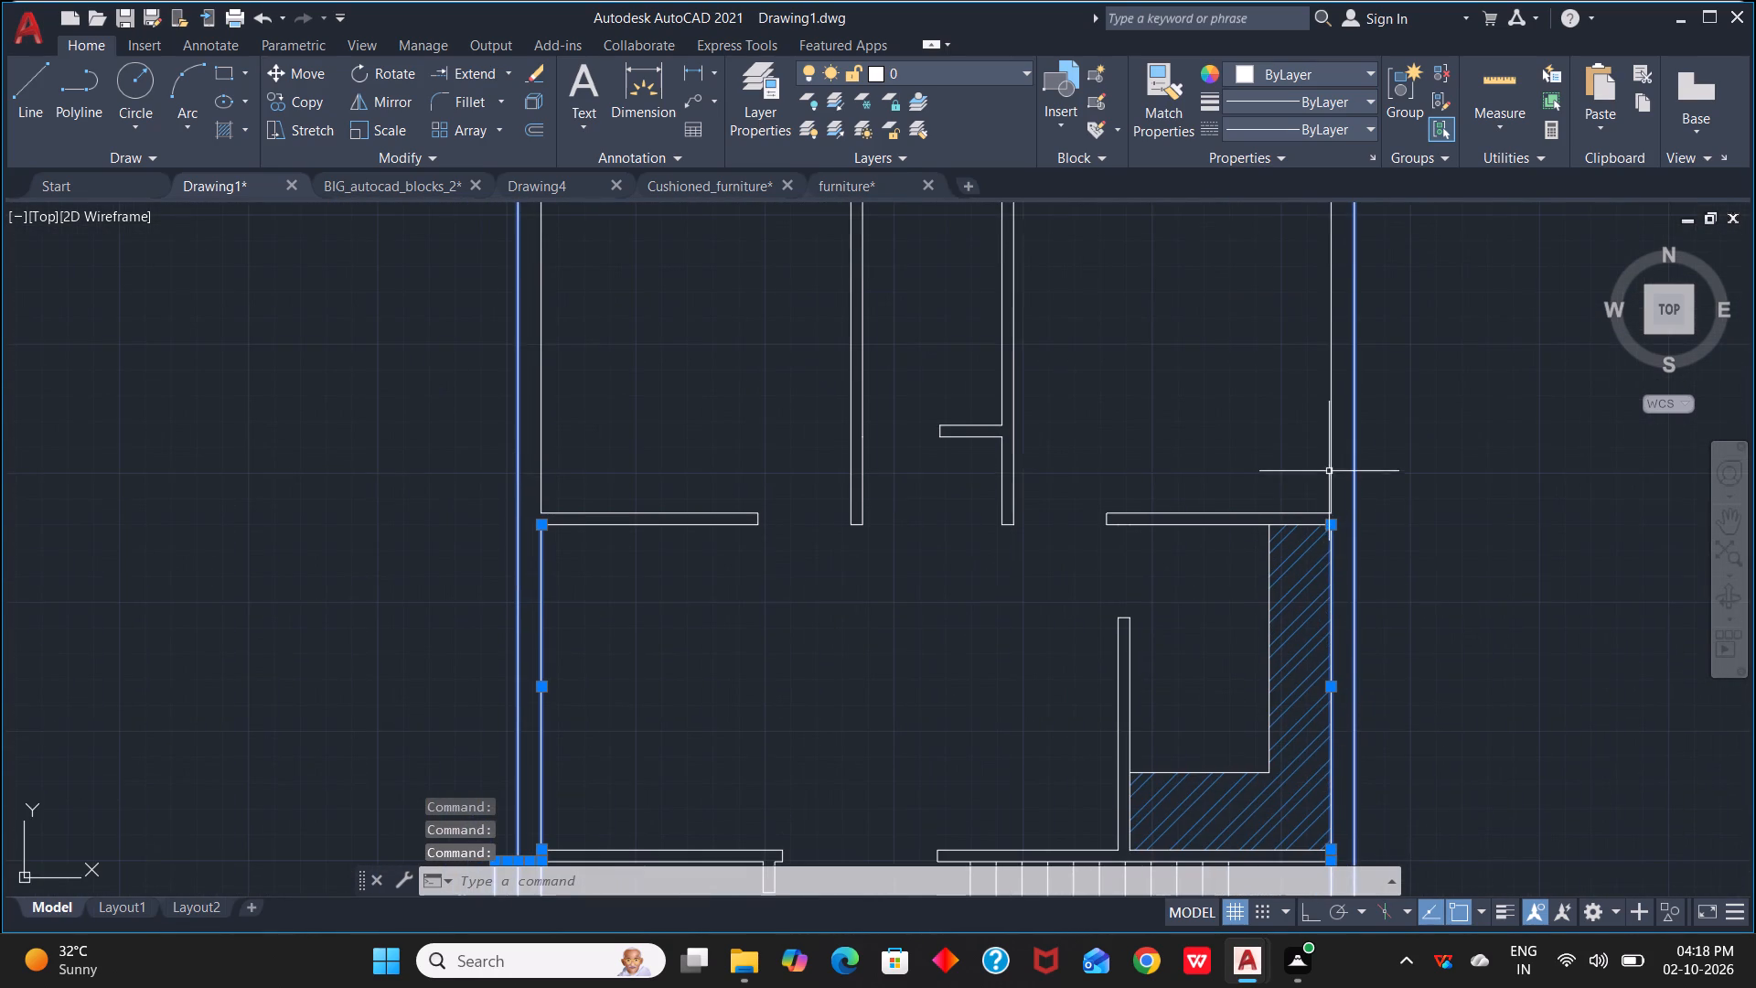
left_click(1330, 466)
scroll(1215, 395, "down", 1)
middle_click_drag(1206, 392, 1257, 638)
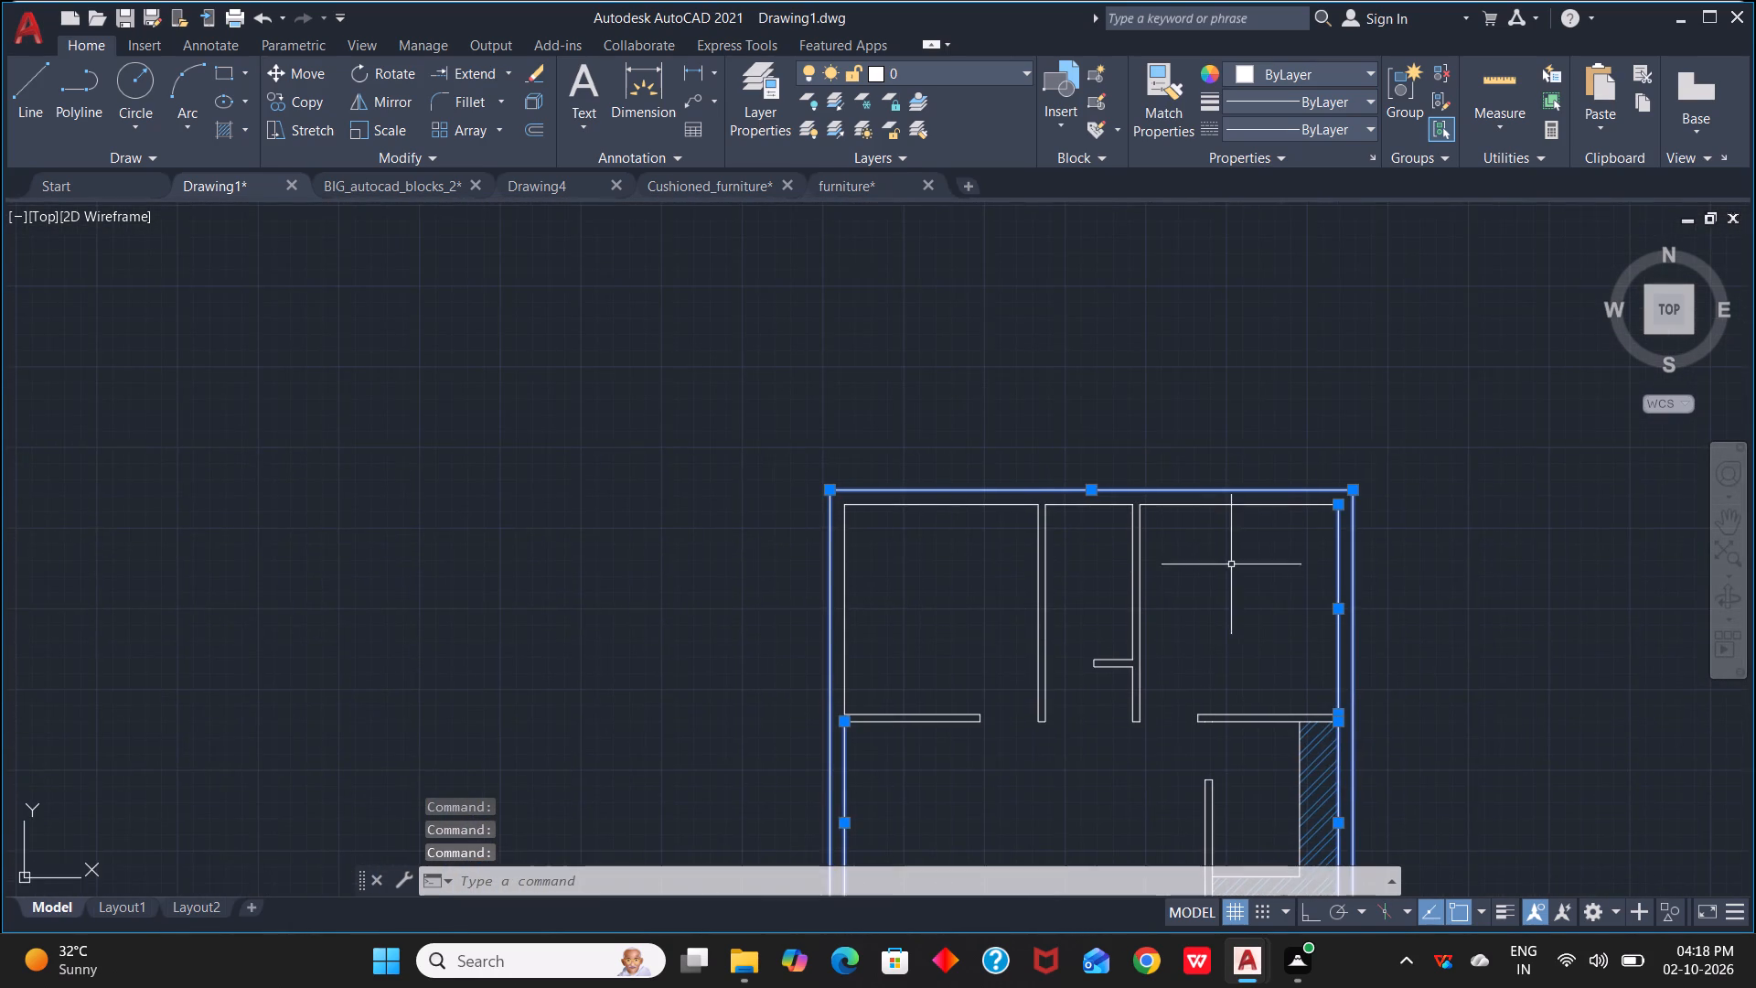
scroll(1226, 539, "up", 1)
left_click(1196, 484)
left_click(1017, 485)
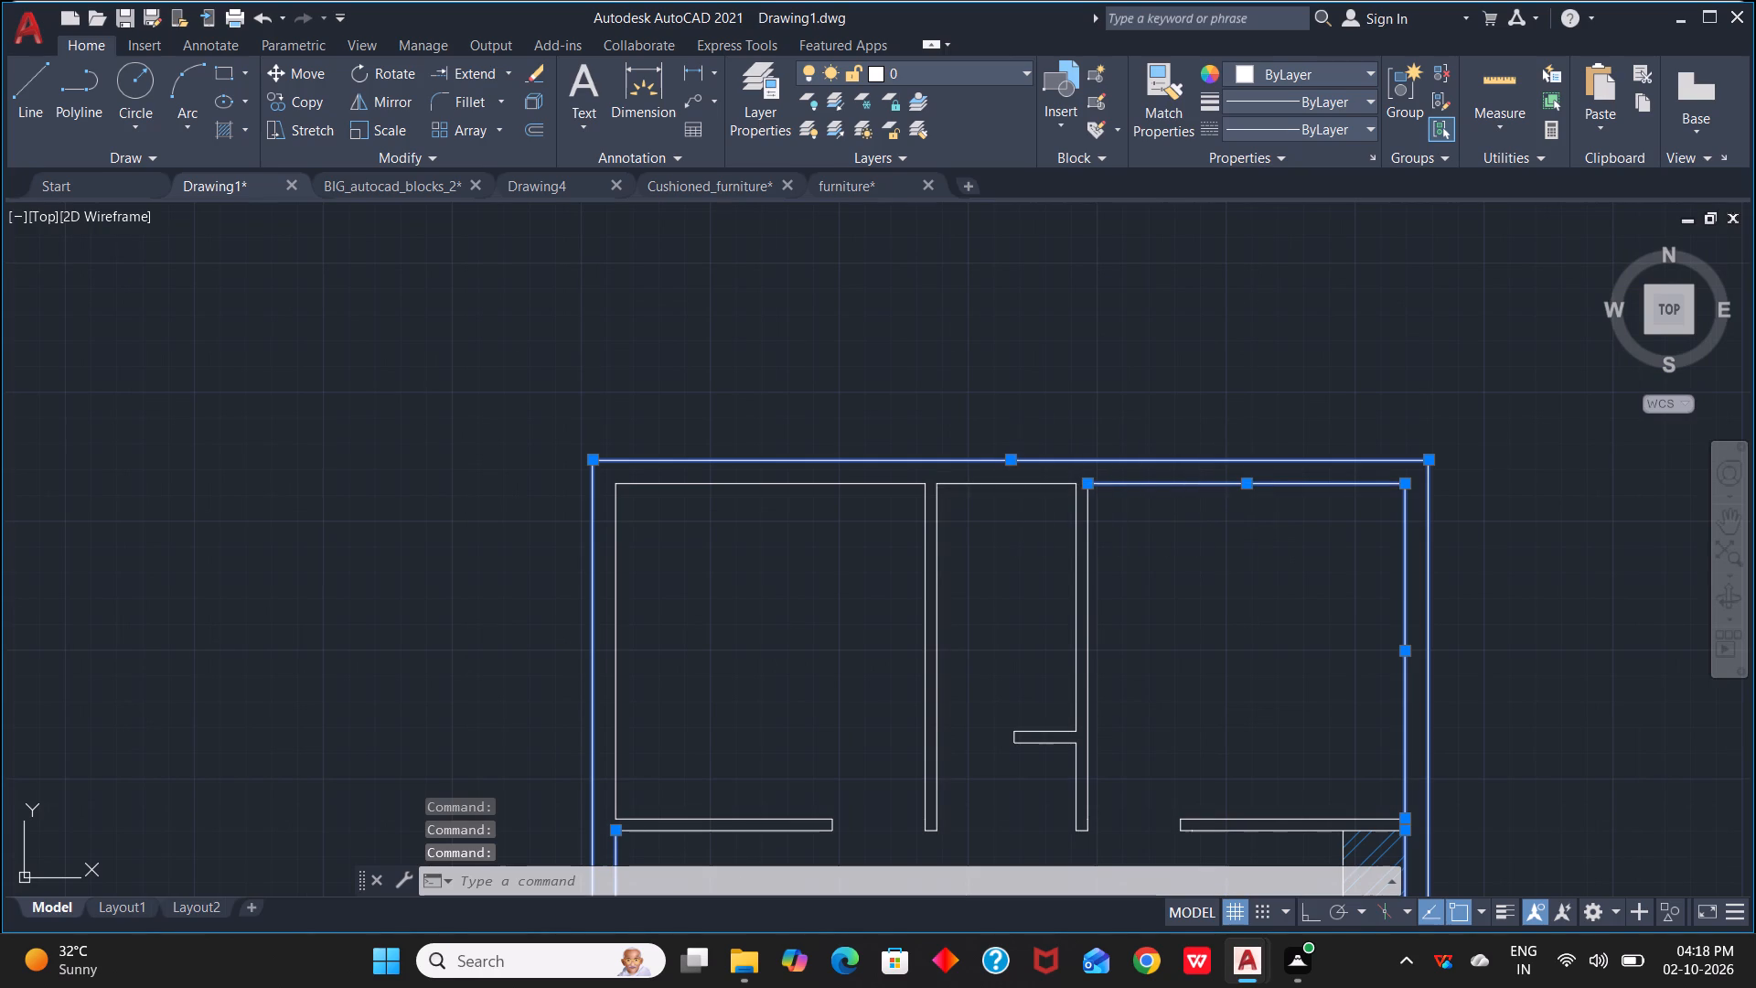
left_click(859, 484)
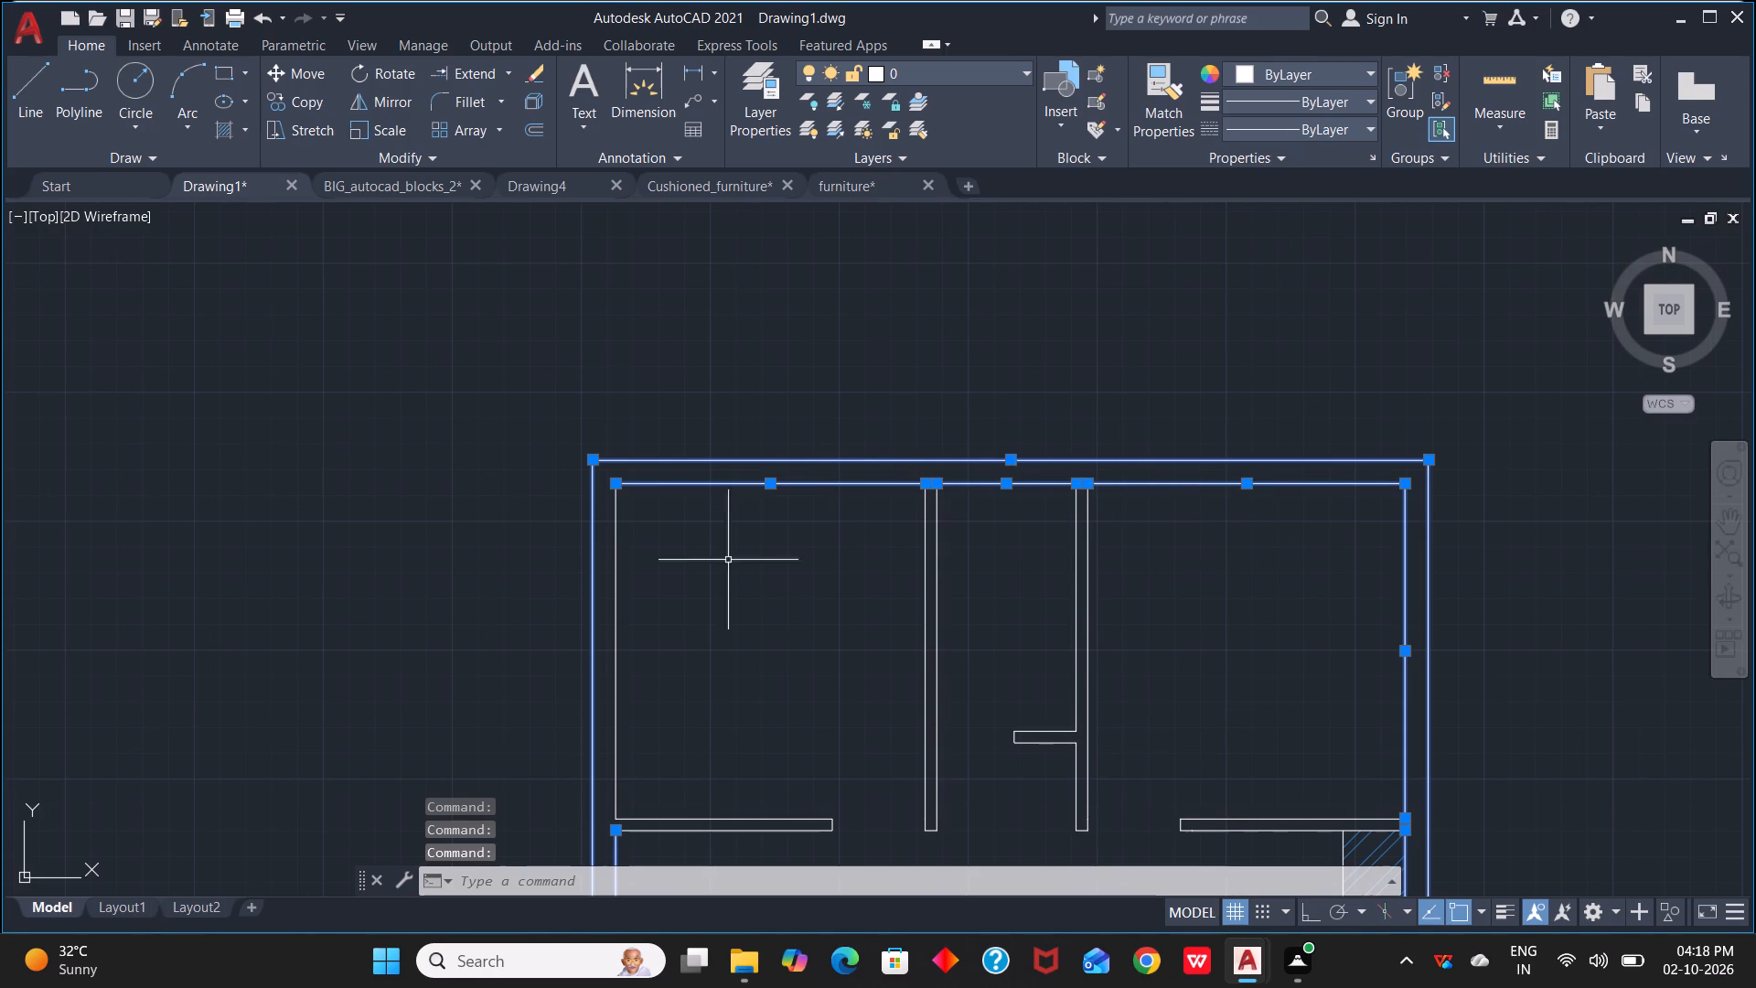
left_click(616, 648)
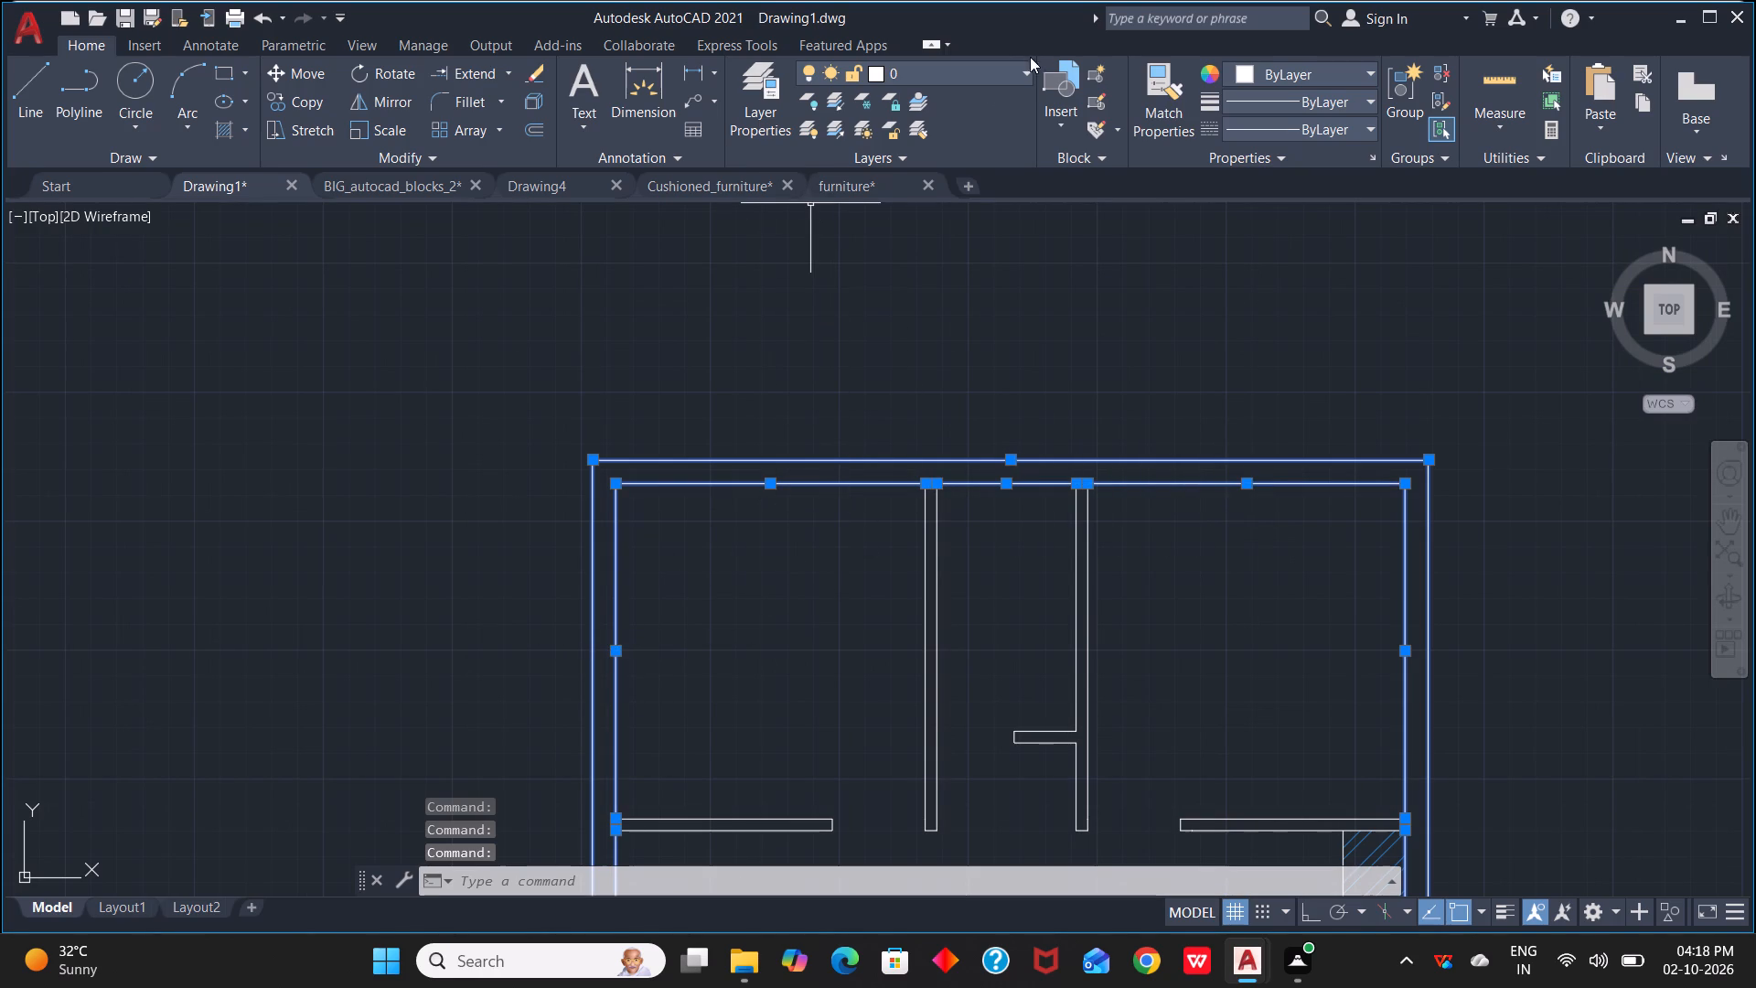
left_click(1029, 70)
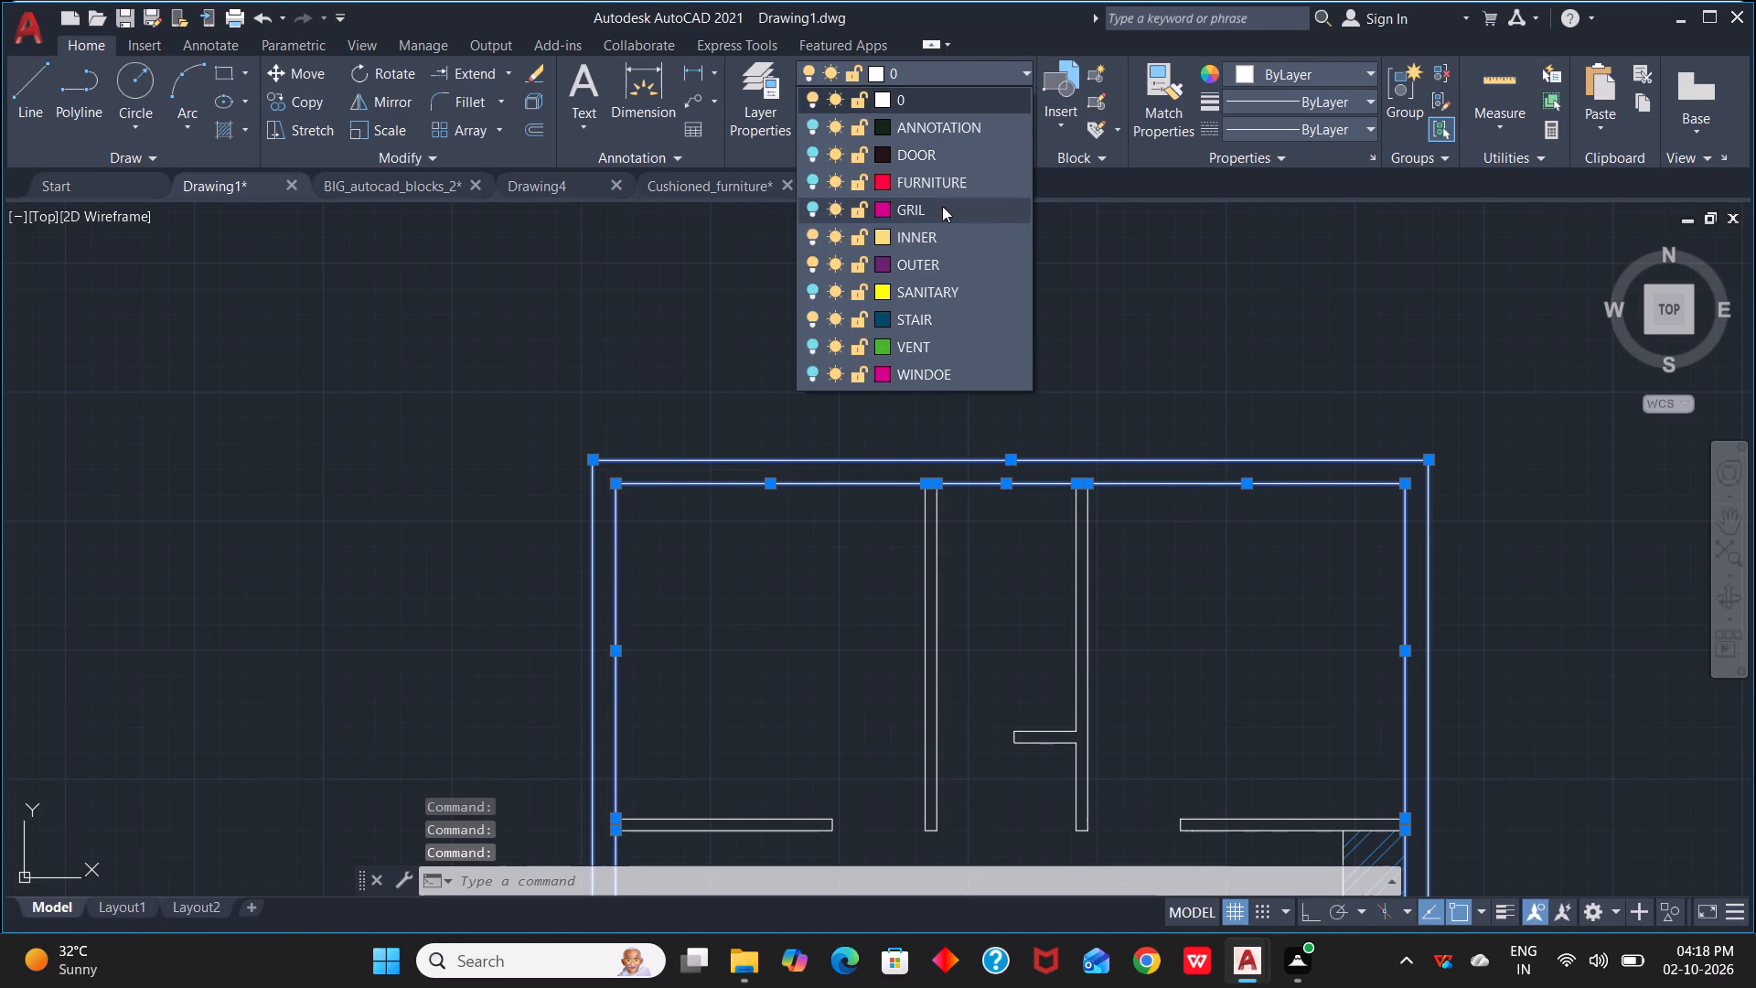
left_click(958, 267)
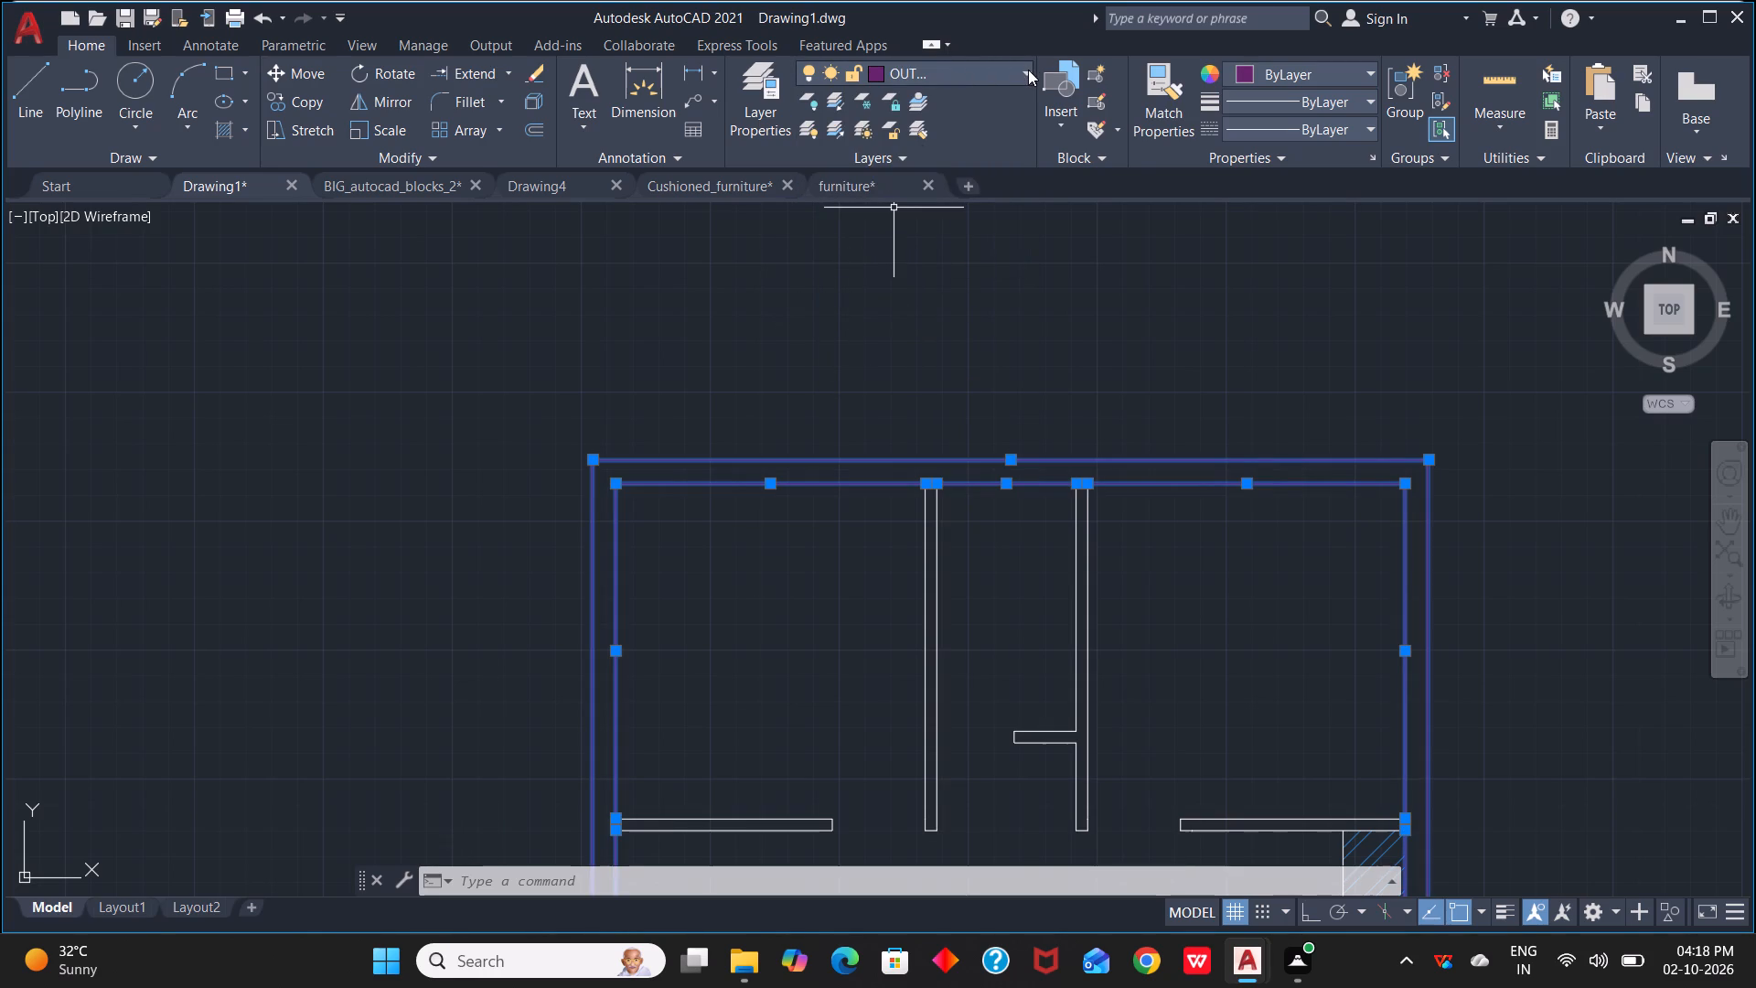
Turn off the OUTER layer.
left_click(1028, 70)
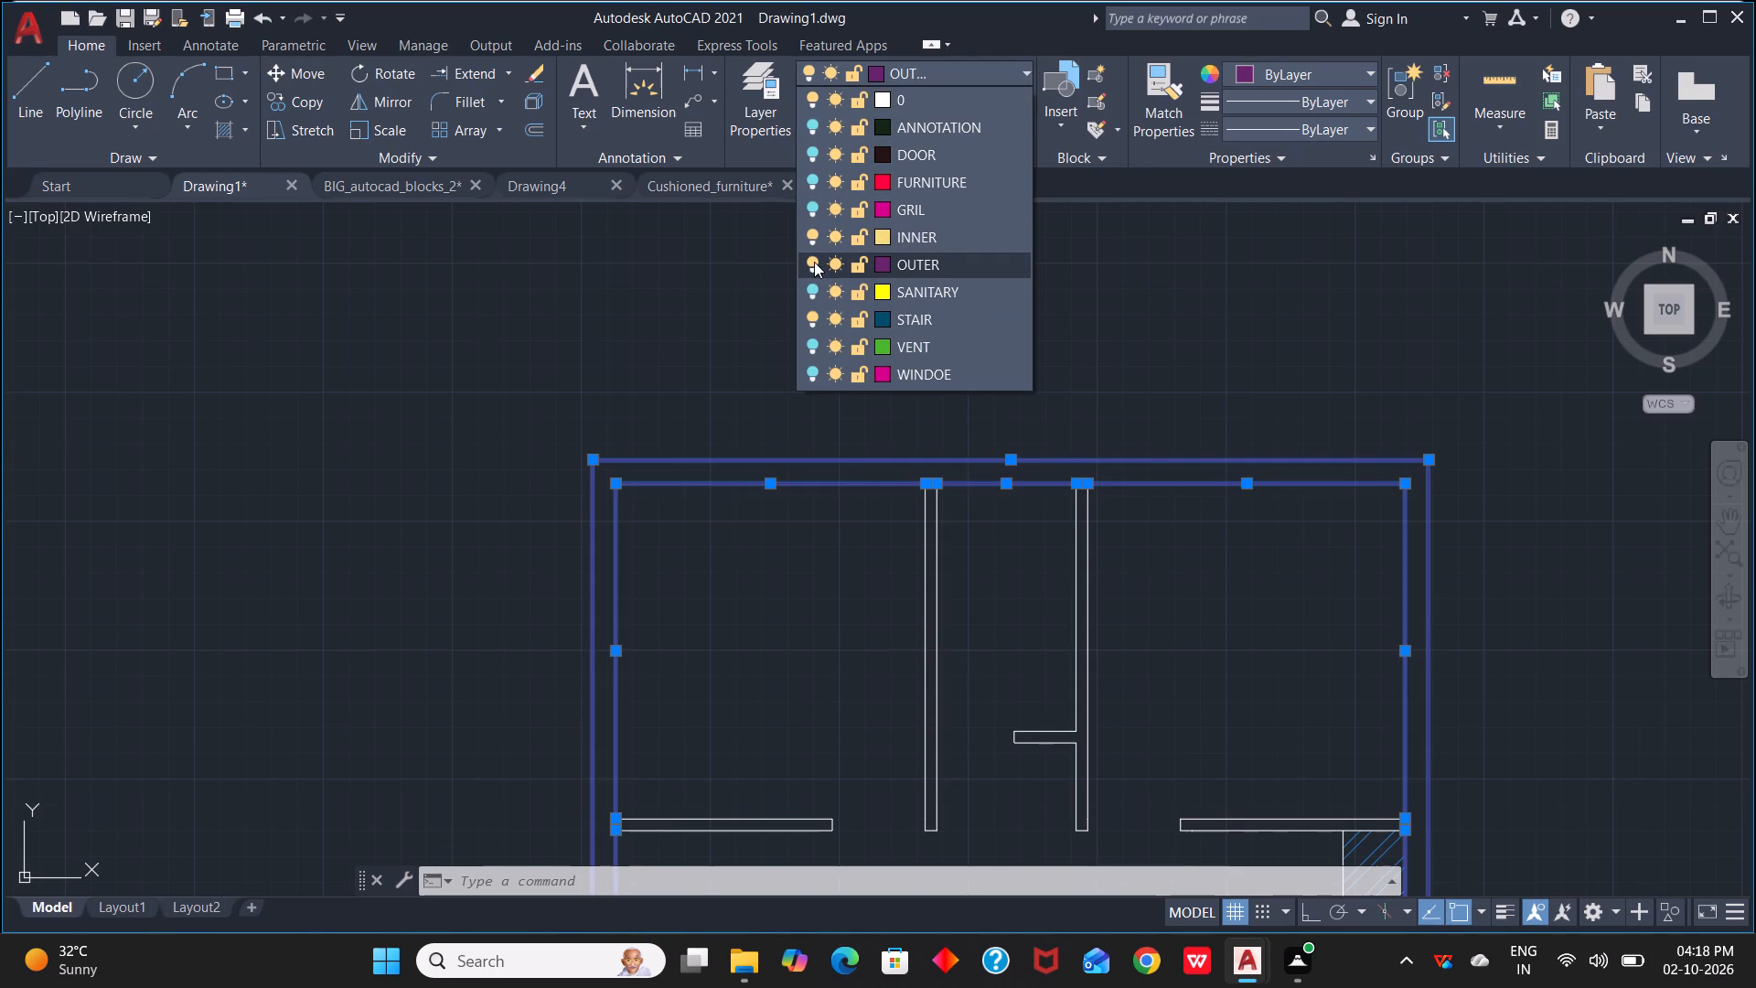
left_click(812, 260)
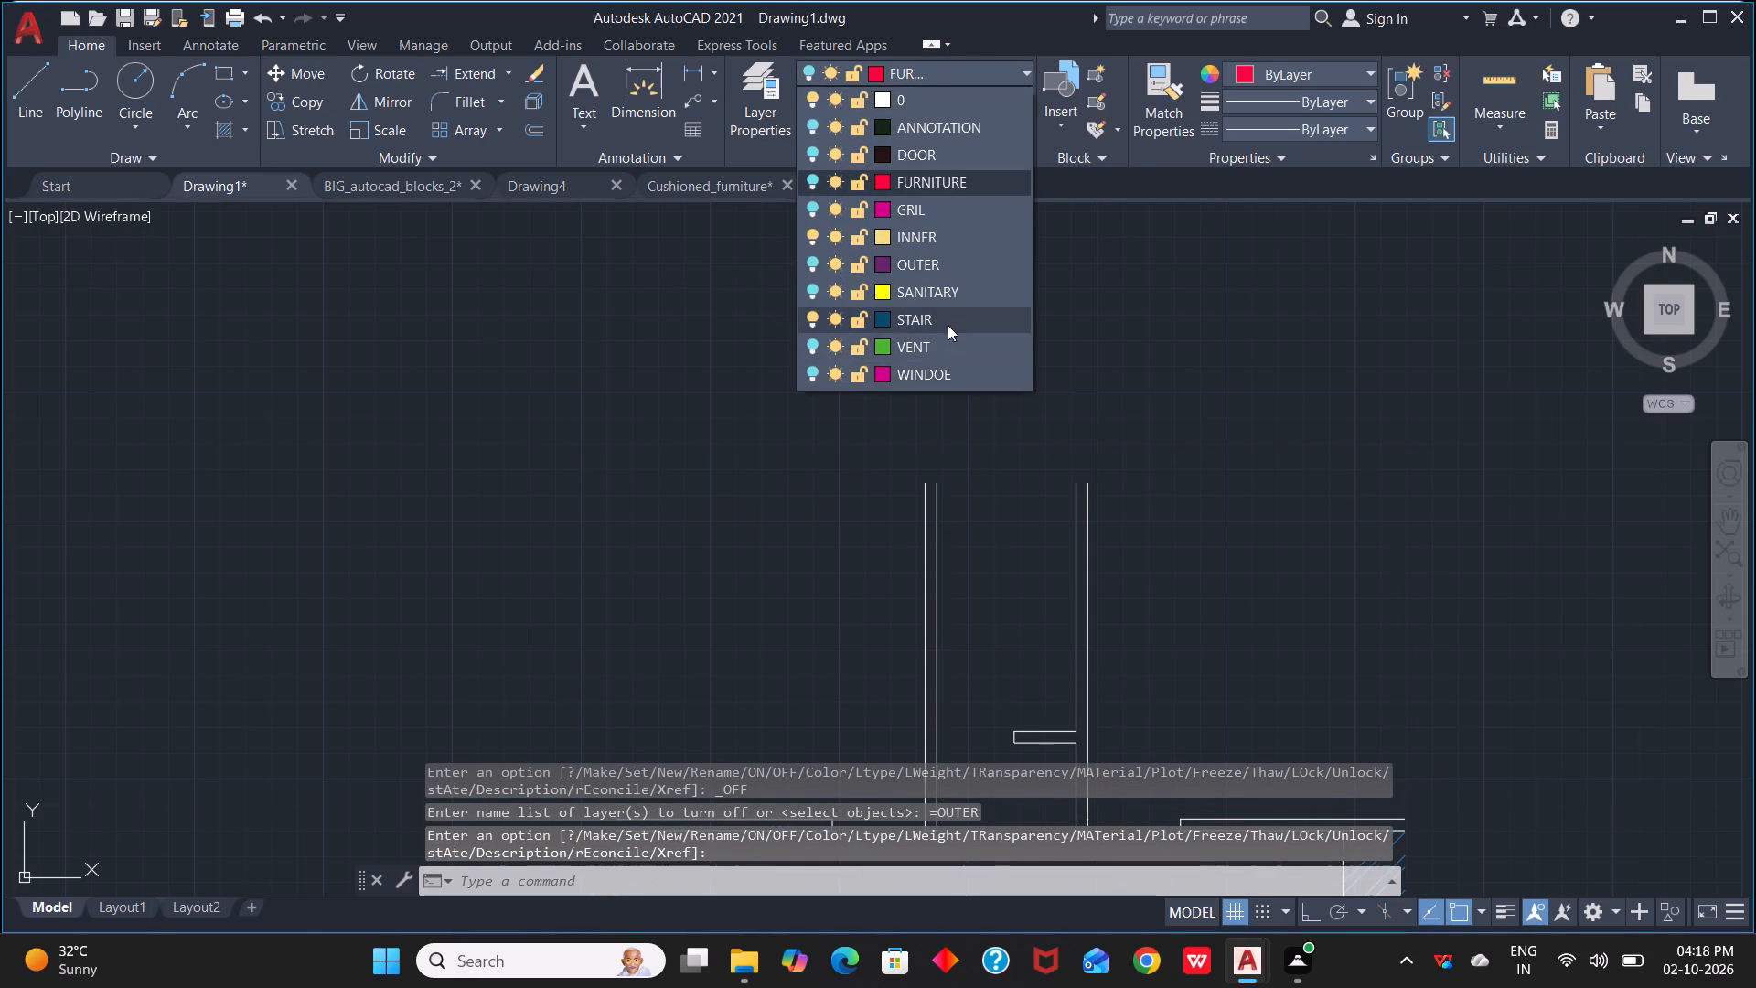
Assign the central staircase's treads and divider lines, together with its UP label and arrow, to the STAIR layer.
scroll(999, 406, "down", 3)
scroll(1203, 493, "up", 1)
middle_click_drag(1137, 579, 1167, 500)
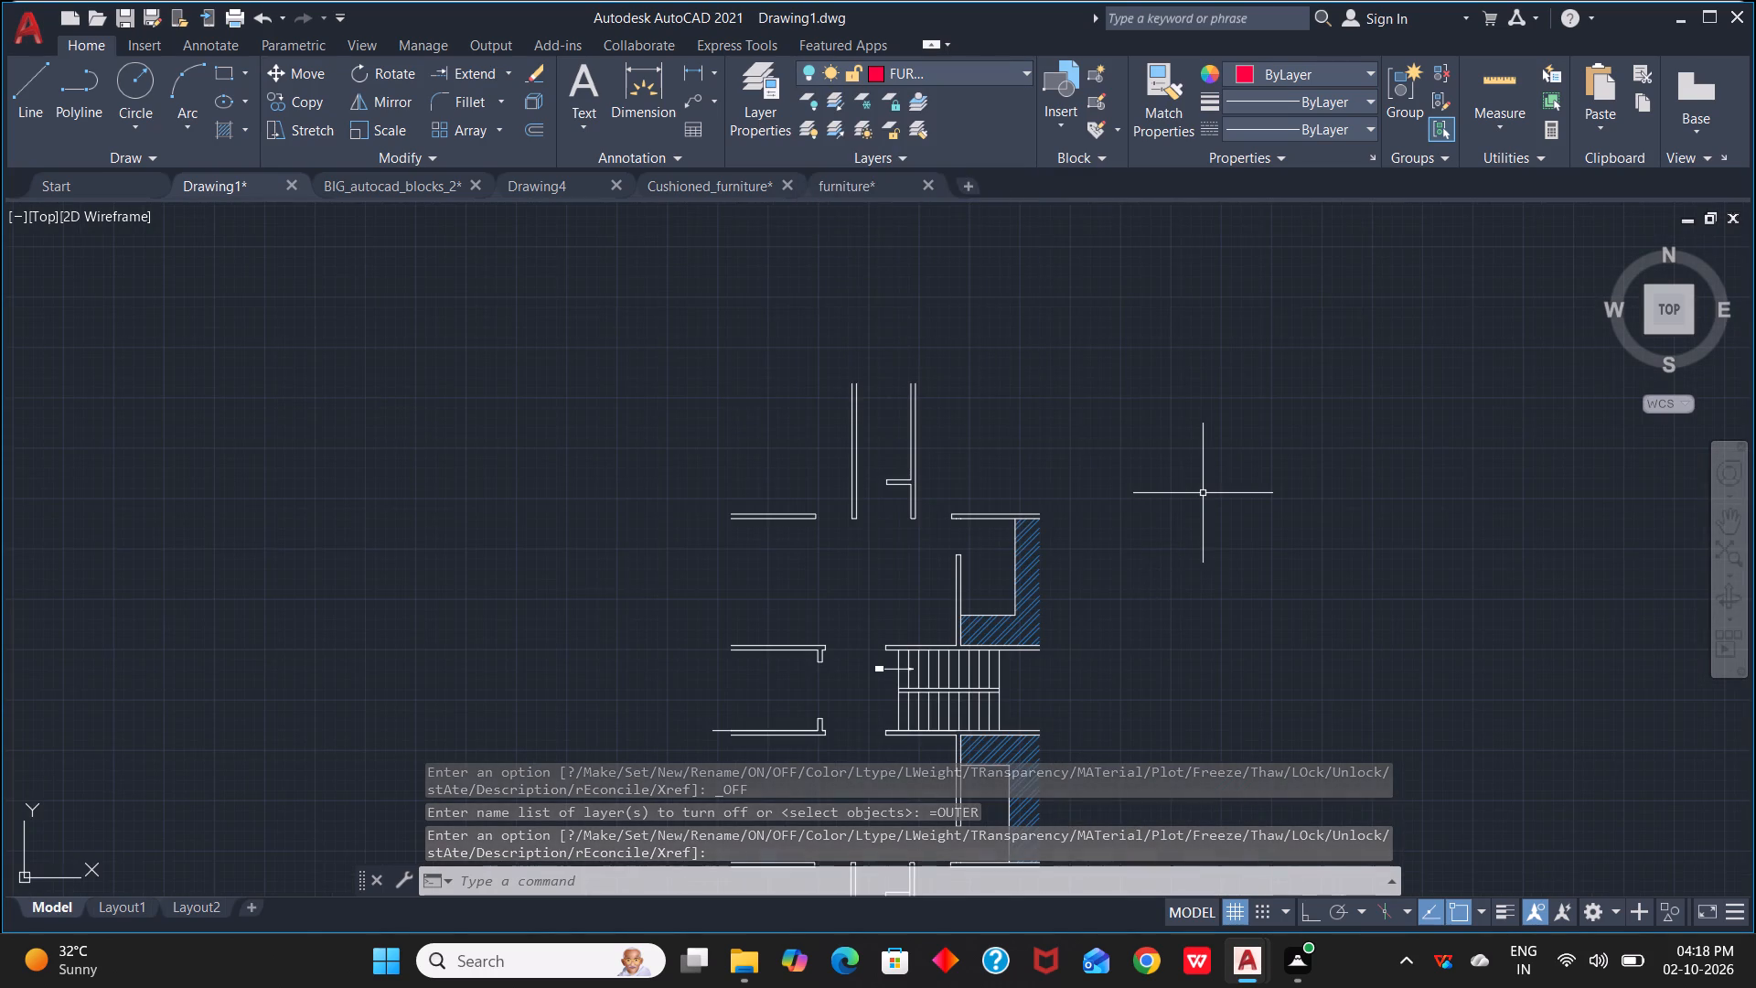
middle_click_drag(1167, 500, 1250, 335)
middle_click_drag(1083, 569, 1237, 279)
scroll(1189, 412, "up", 1)
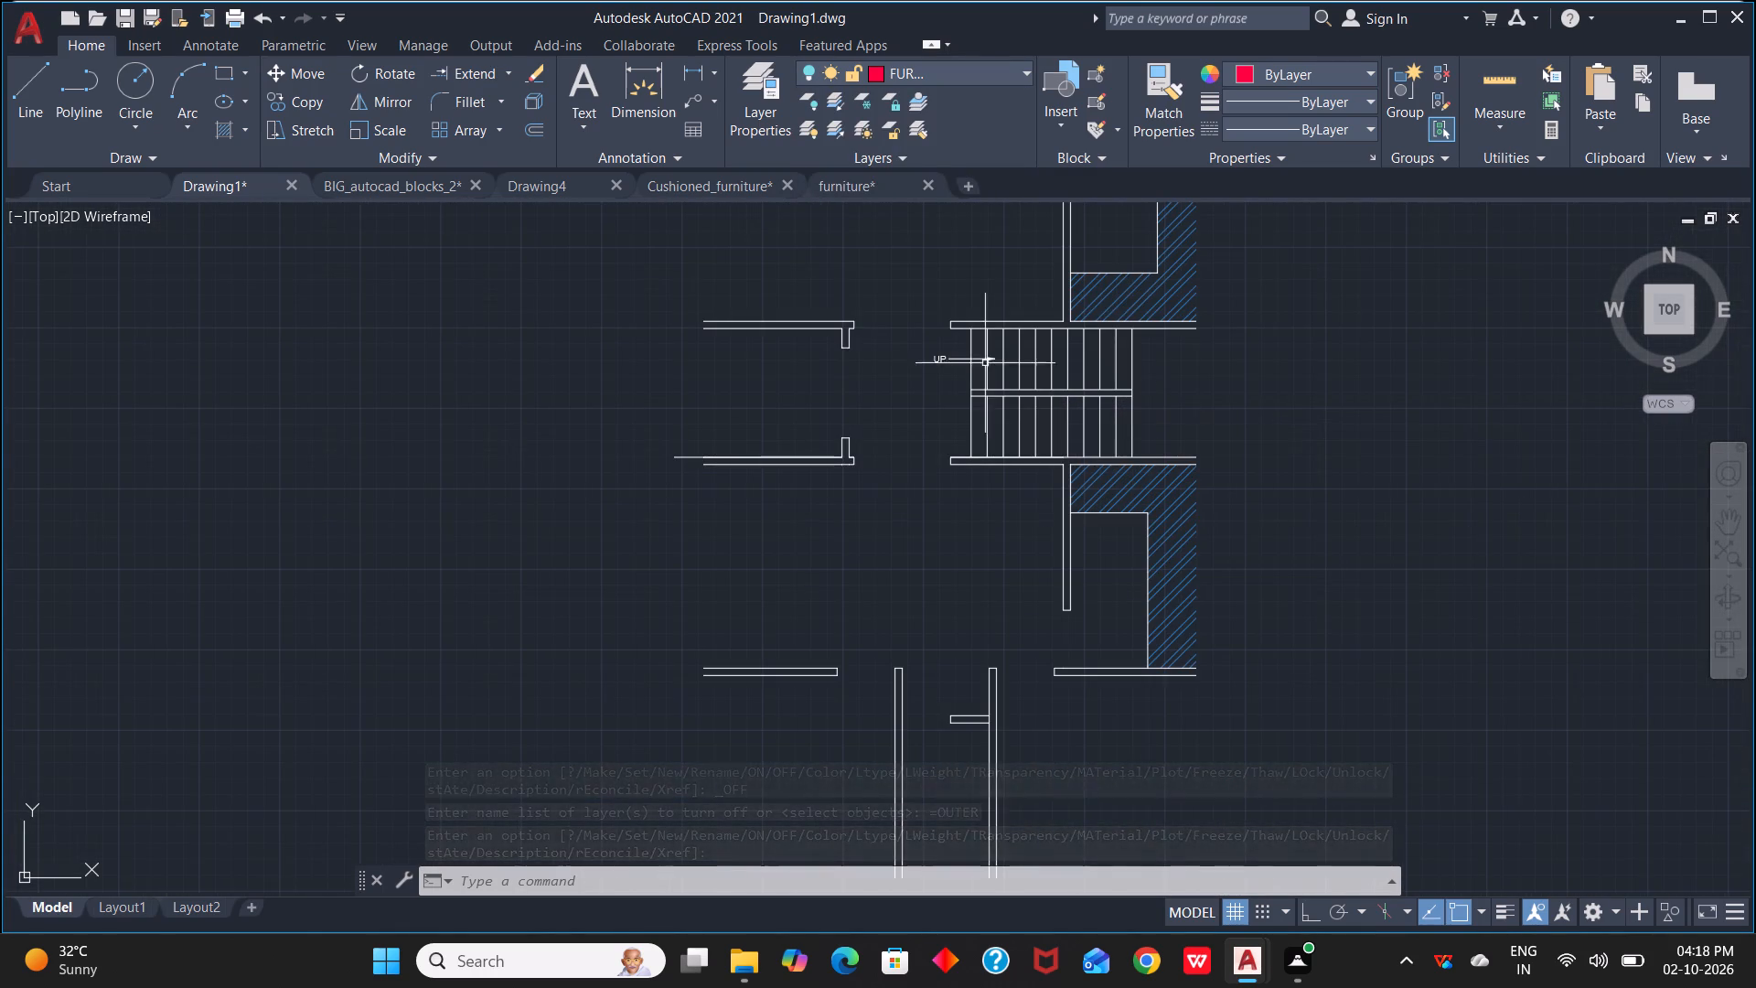
left_click(926, 322)
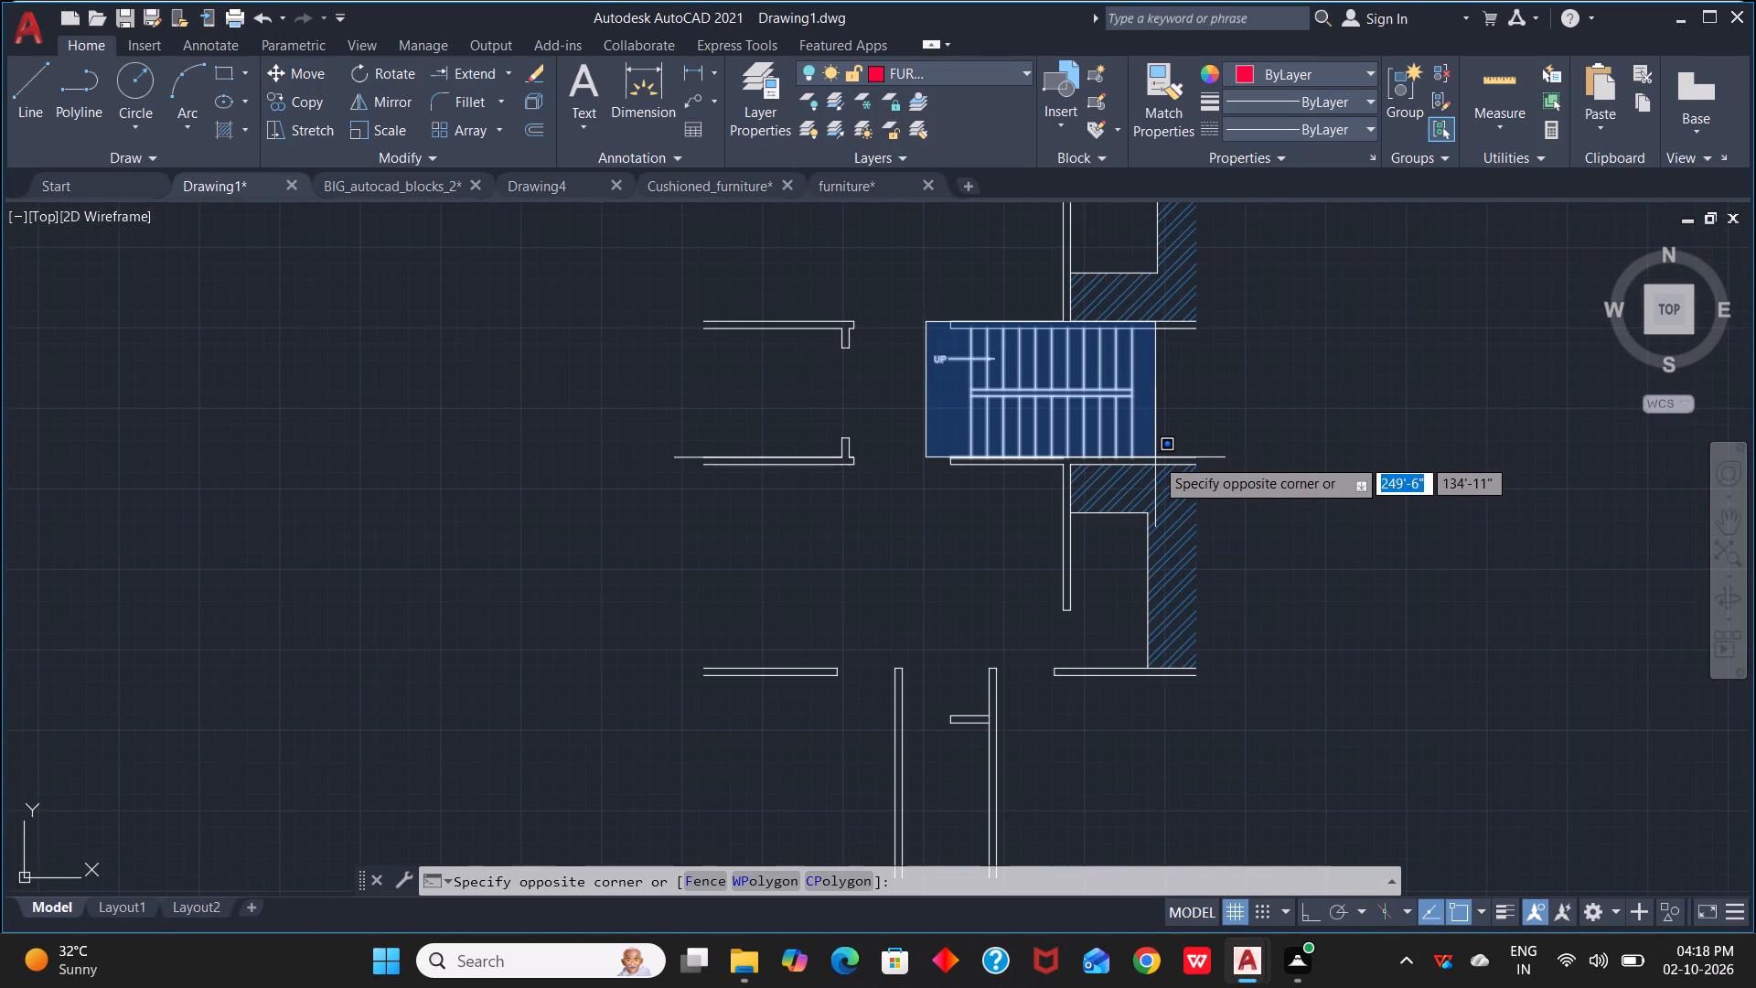
left_click(1155, 457)
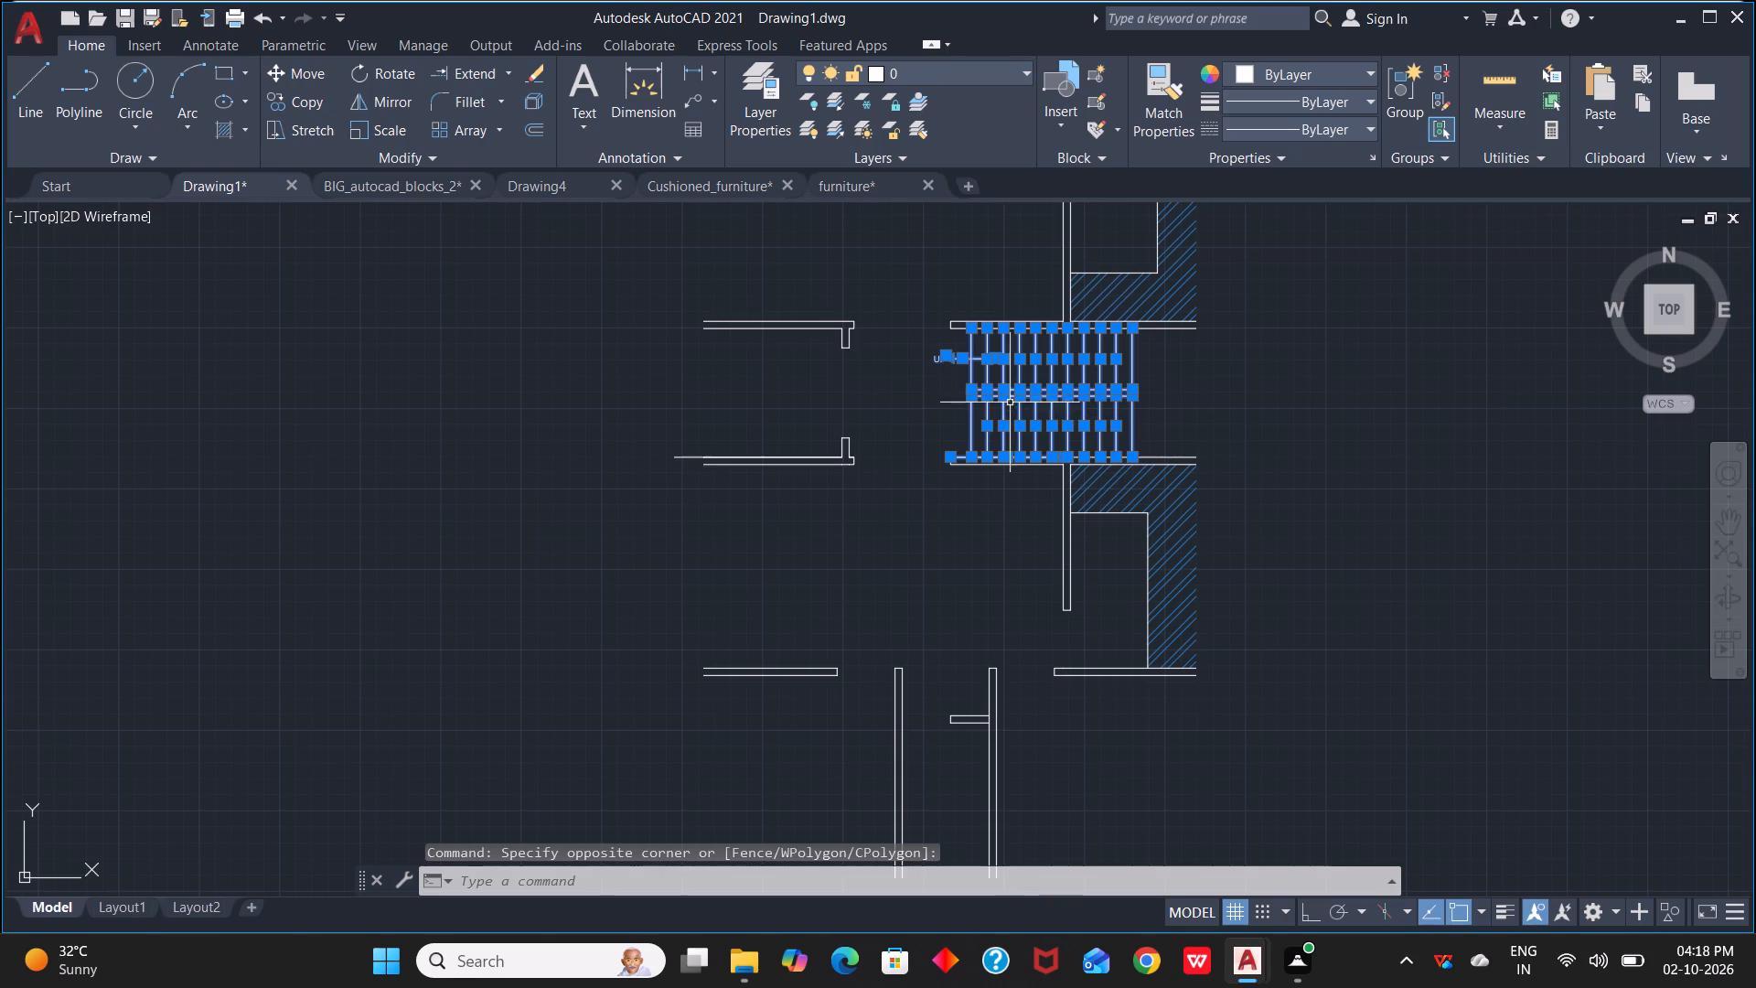
left_click(1028, 67)
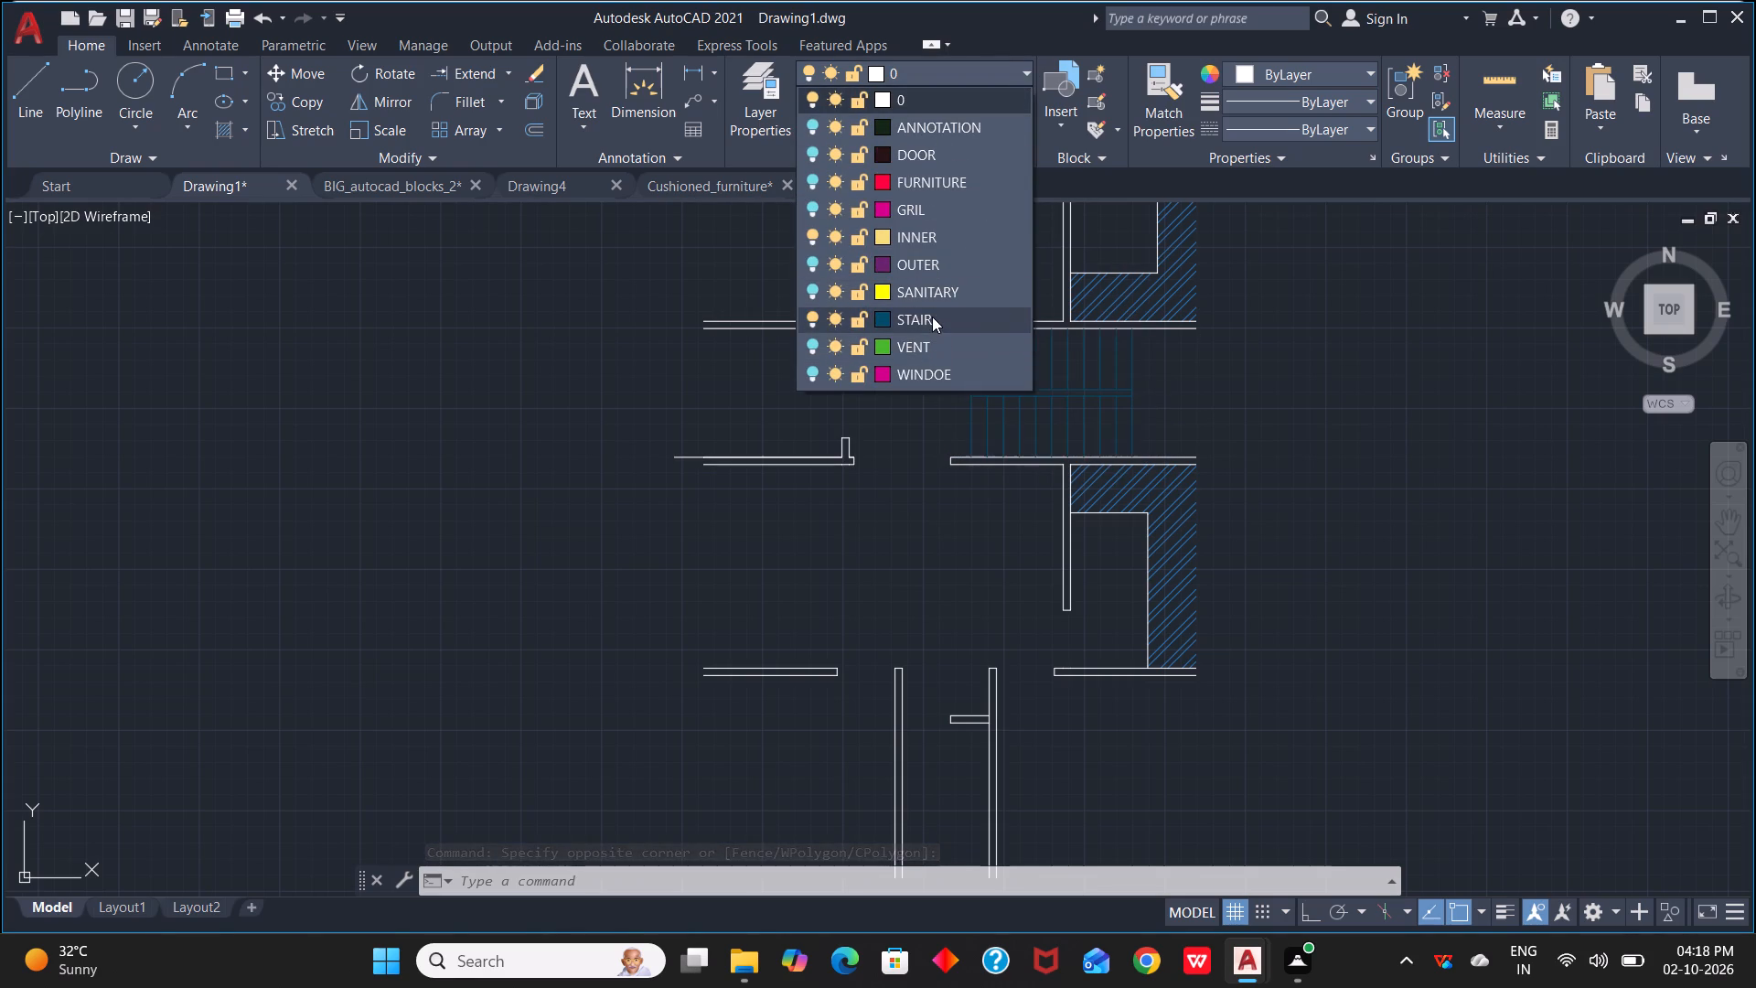
left_click(932, 317)
key("Escape")
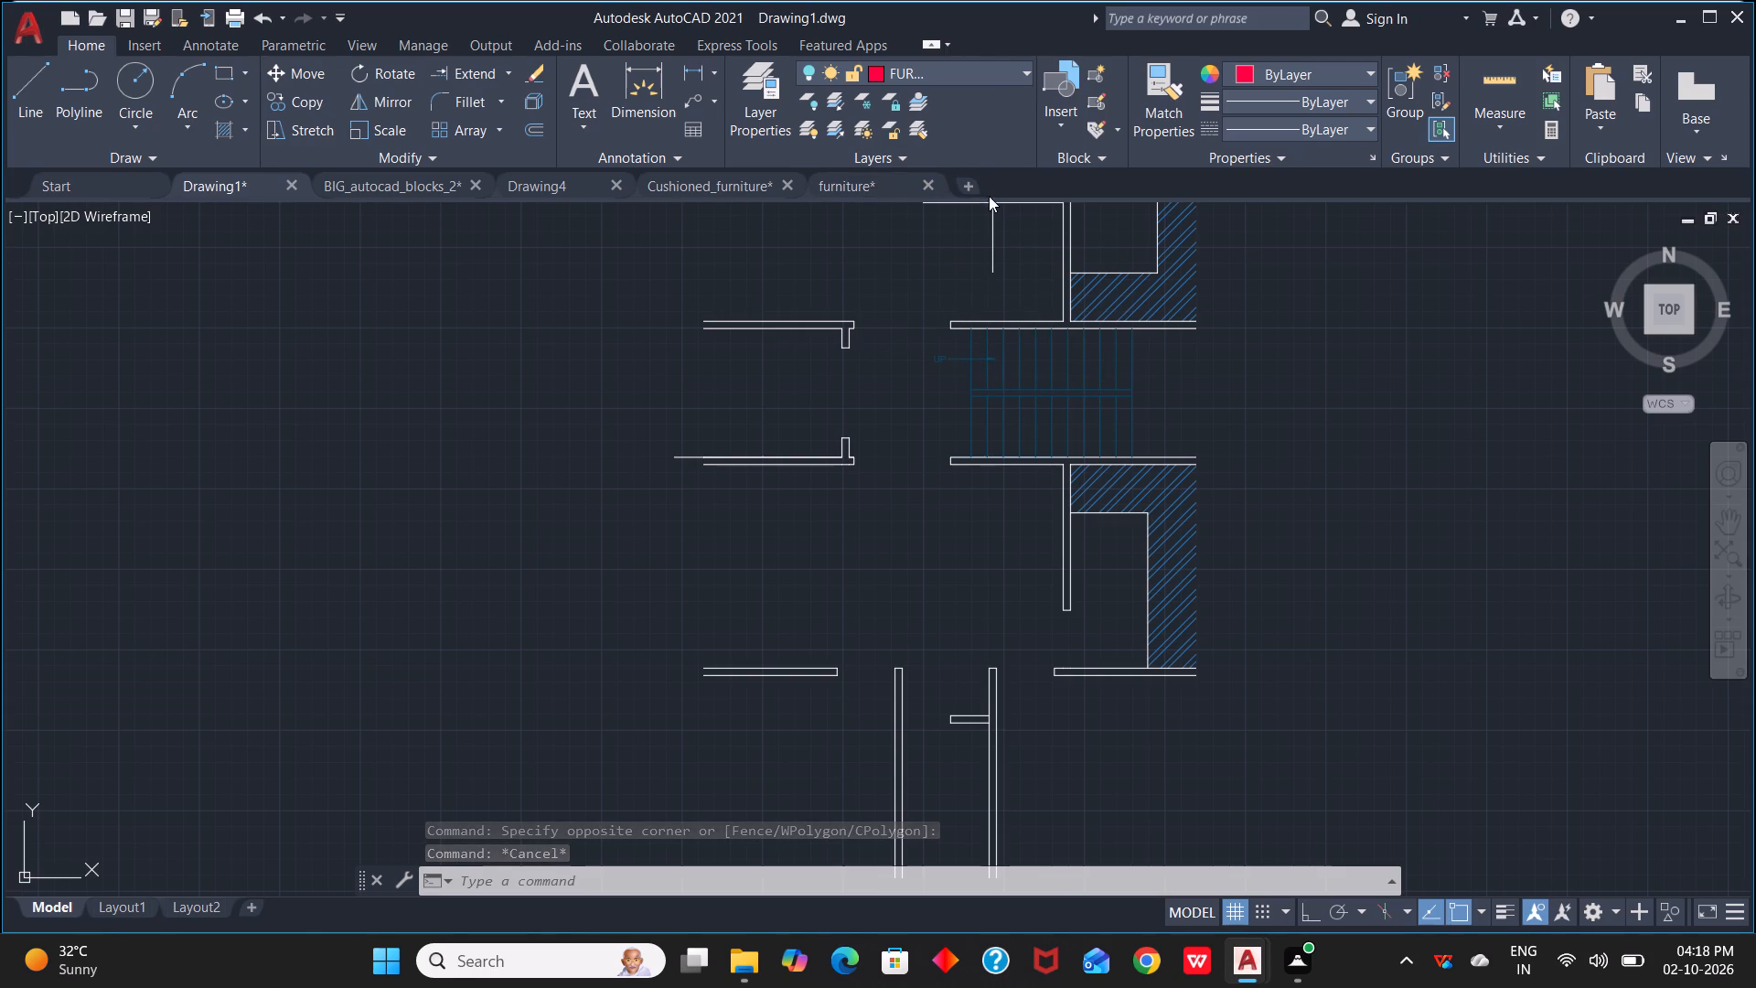
Turn off the STAIR layer.
left_click(1025, 72)
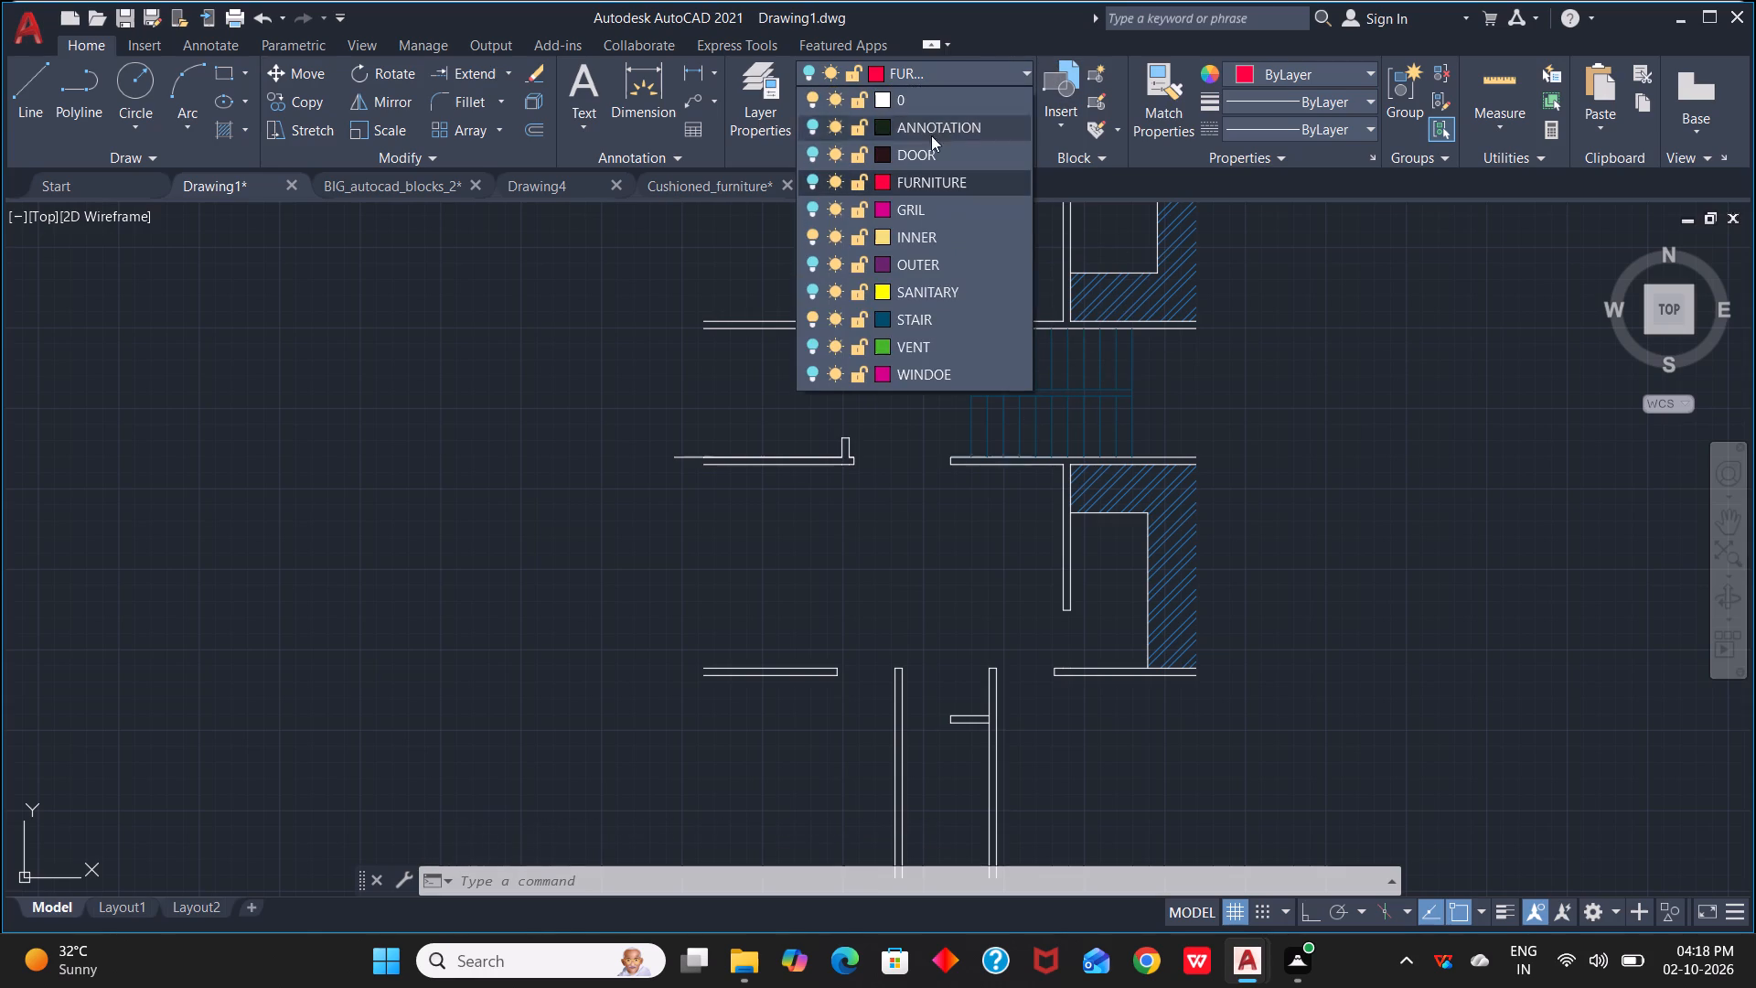
left_click(813, 315)
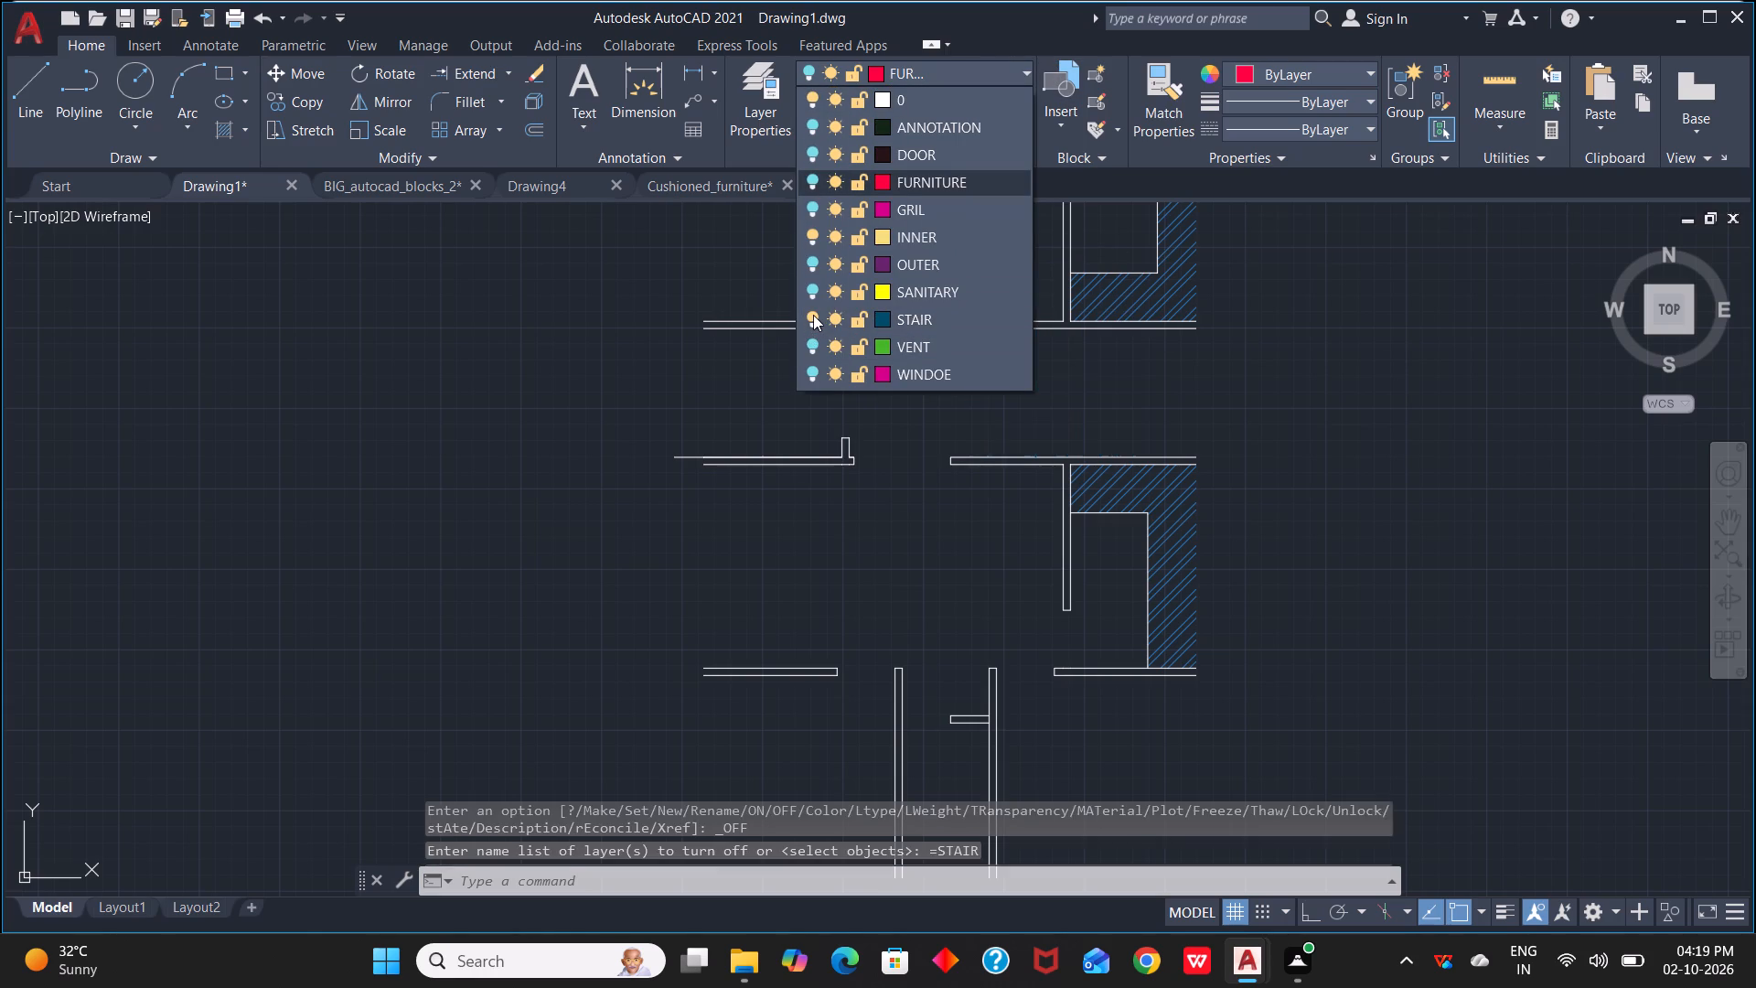
scroll(1082, 356, "down", 2)
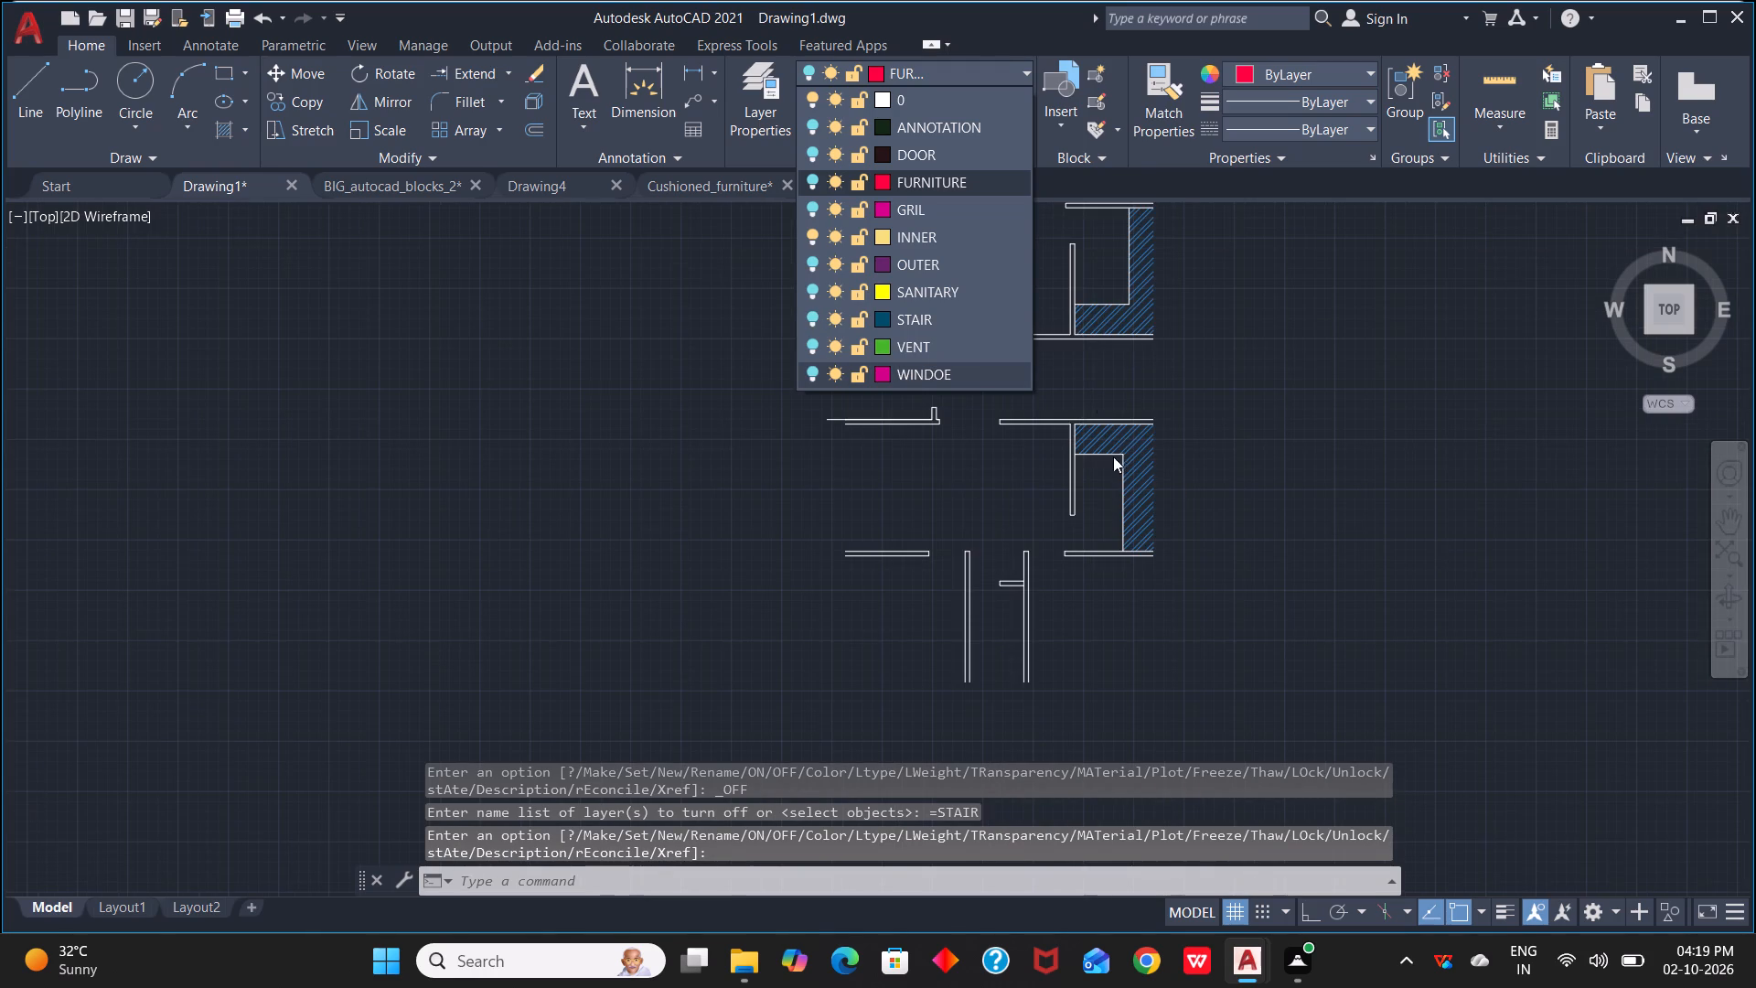
scroll(1109, 445, "down", 1)
scroll(1107, 438, "up", 4)
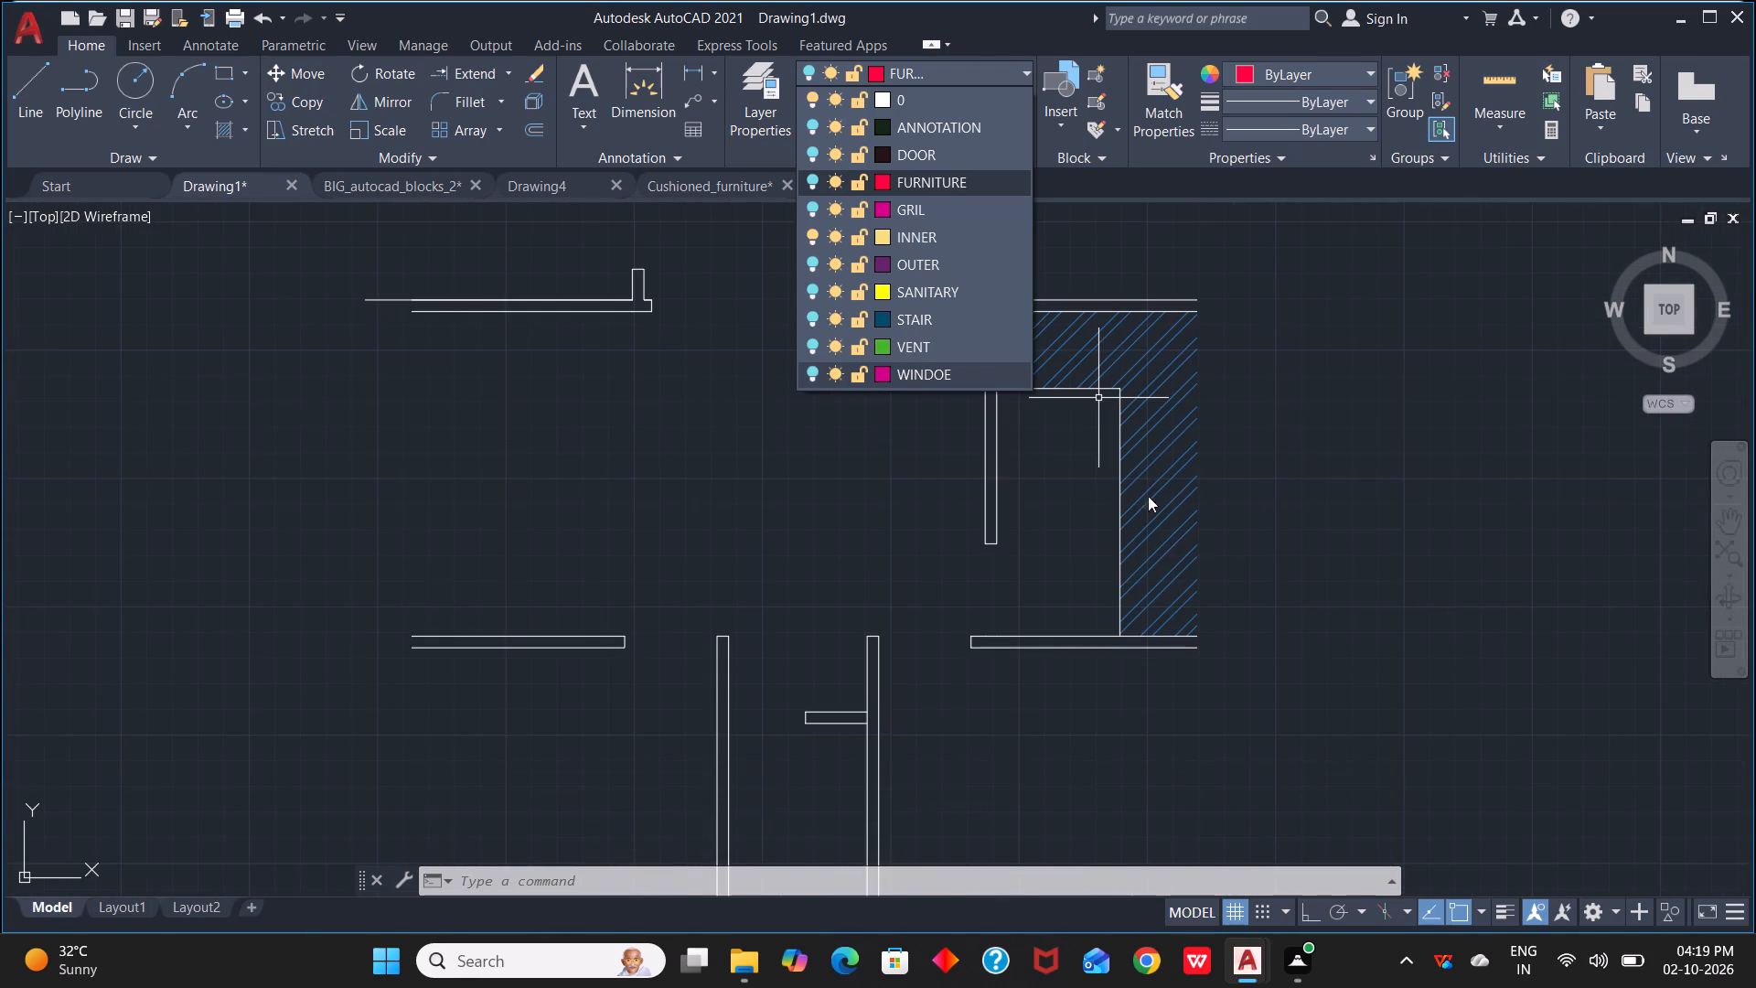
left_click(1028, 71)
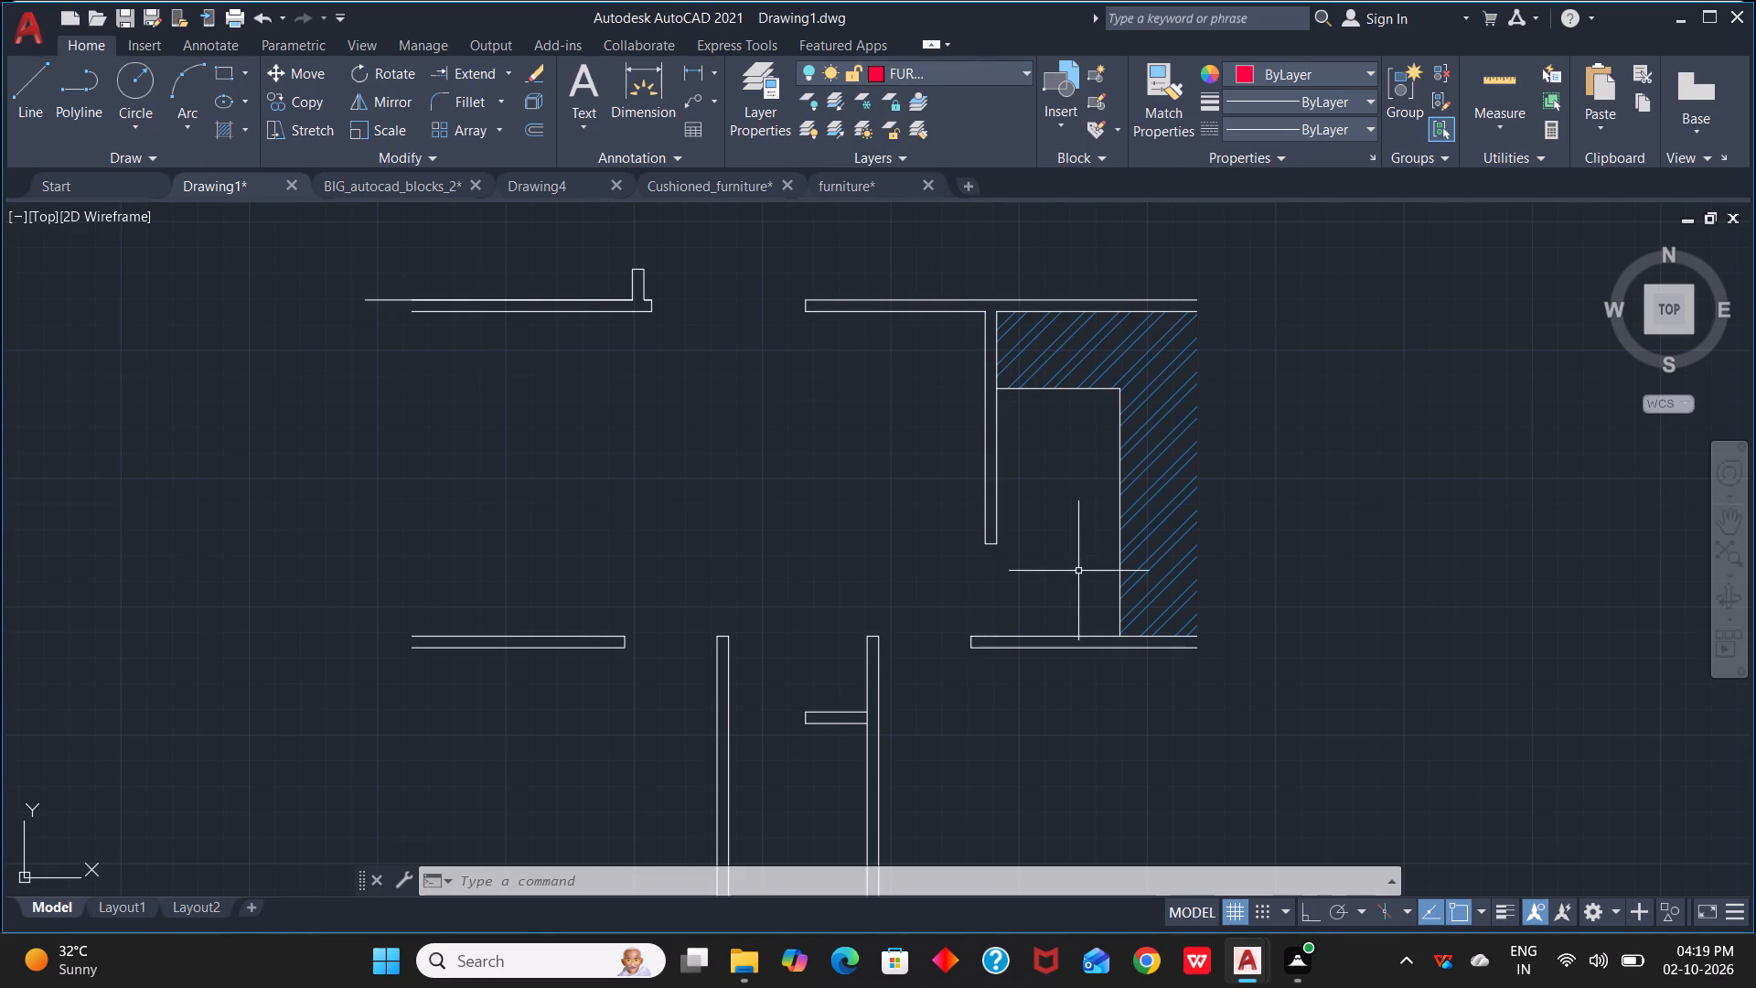
Assign all remaining interior wall lines, together with the kitchen counter lines and hatches in both units, to the INNER layer.
scroll(1076, 570, "down", 2)
scroll(986, 480, "down", 1)
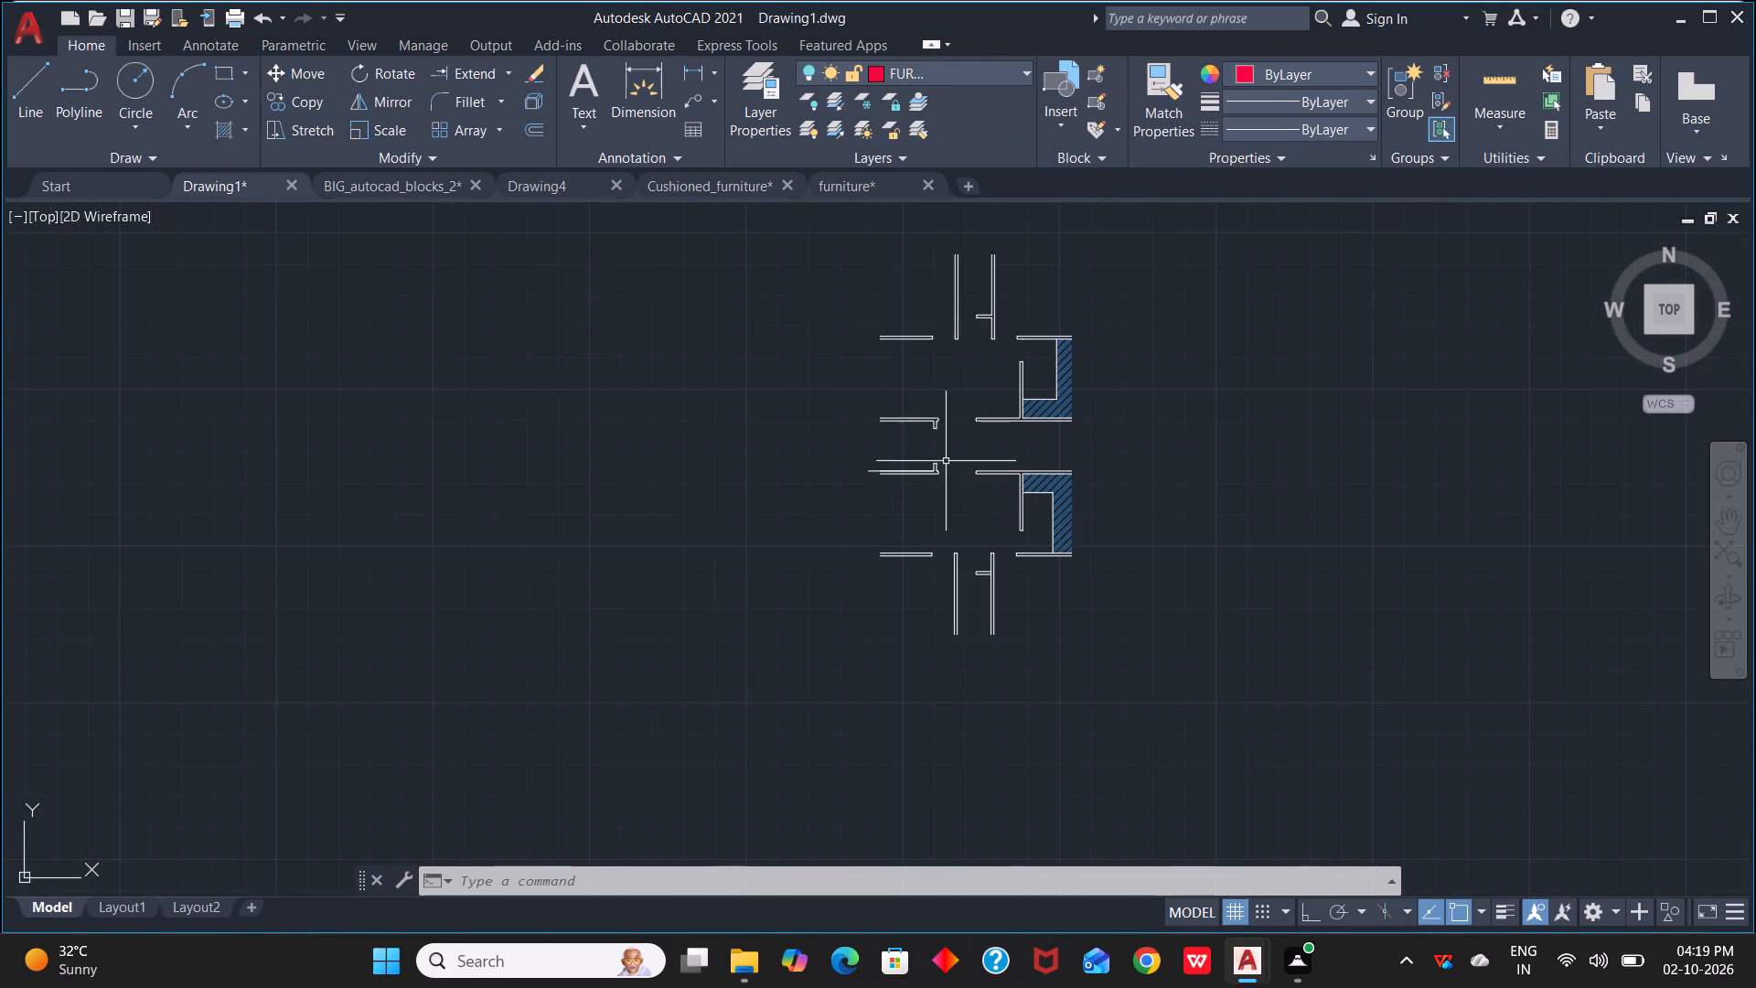
scroll(851, 488, "up", 3)
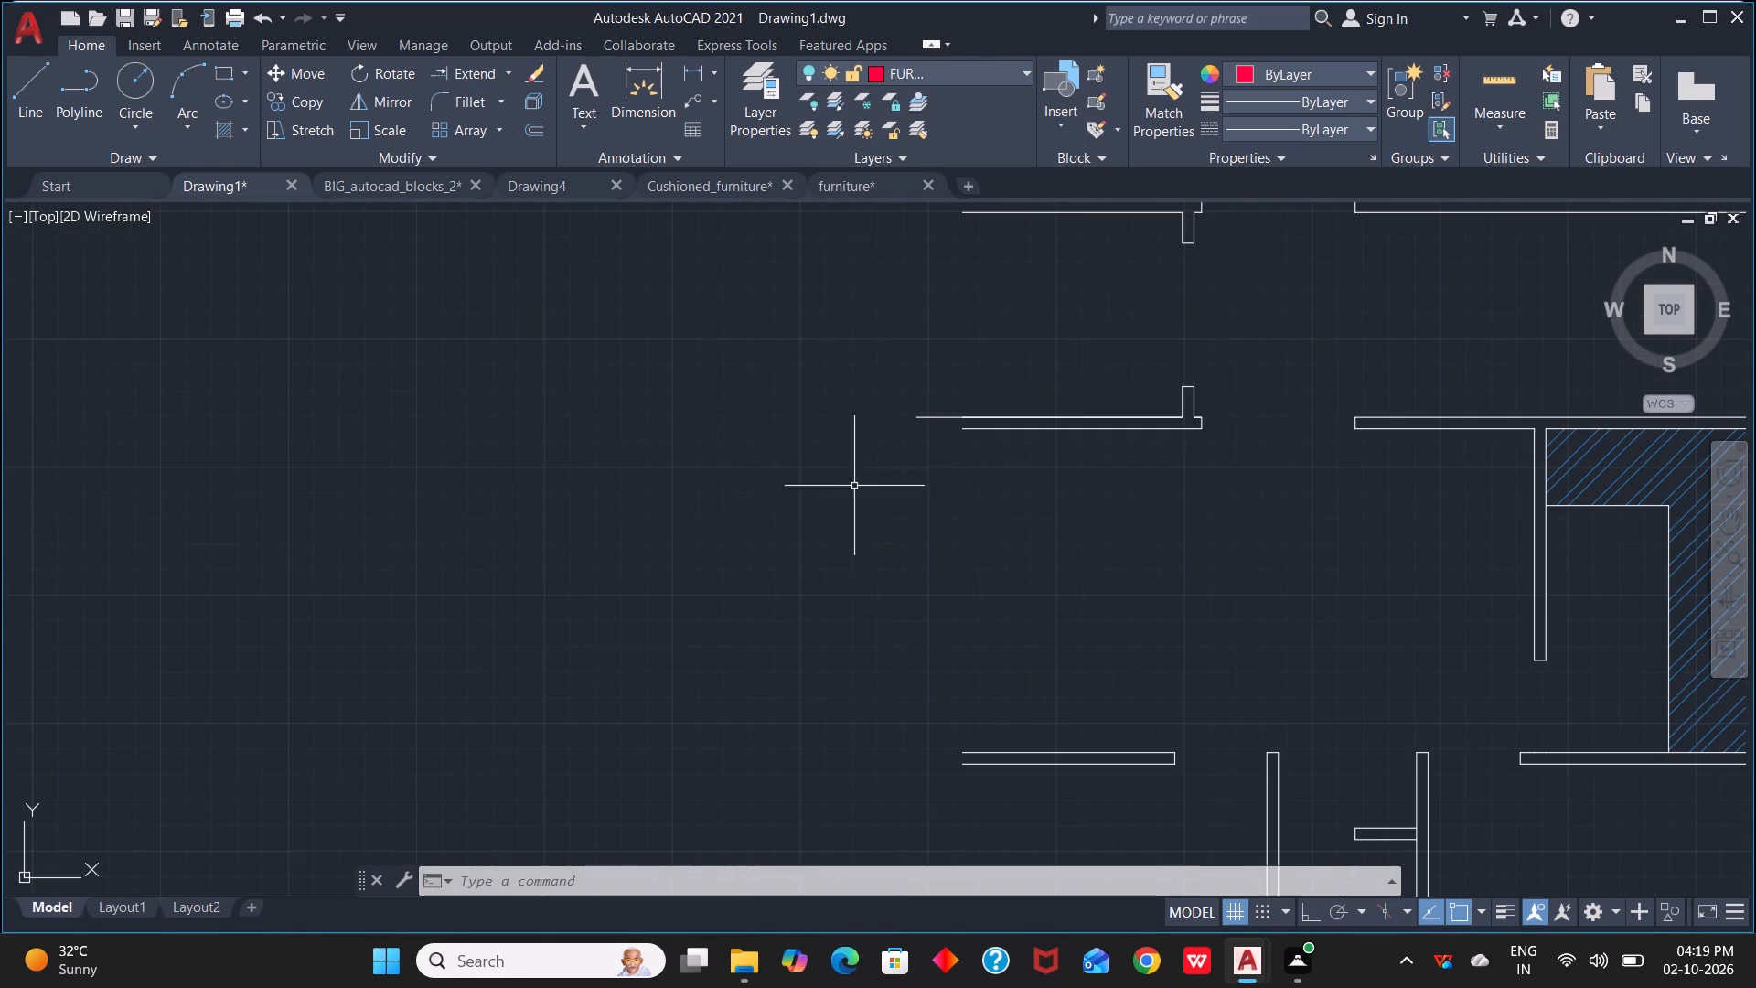
scroll(989, 450, "down", 3)
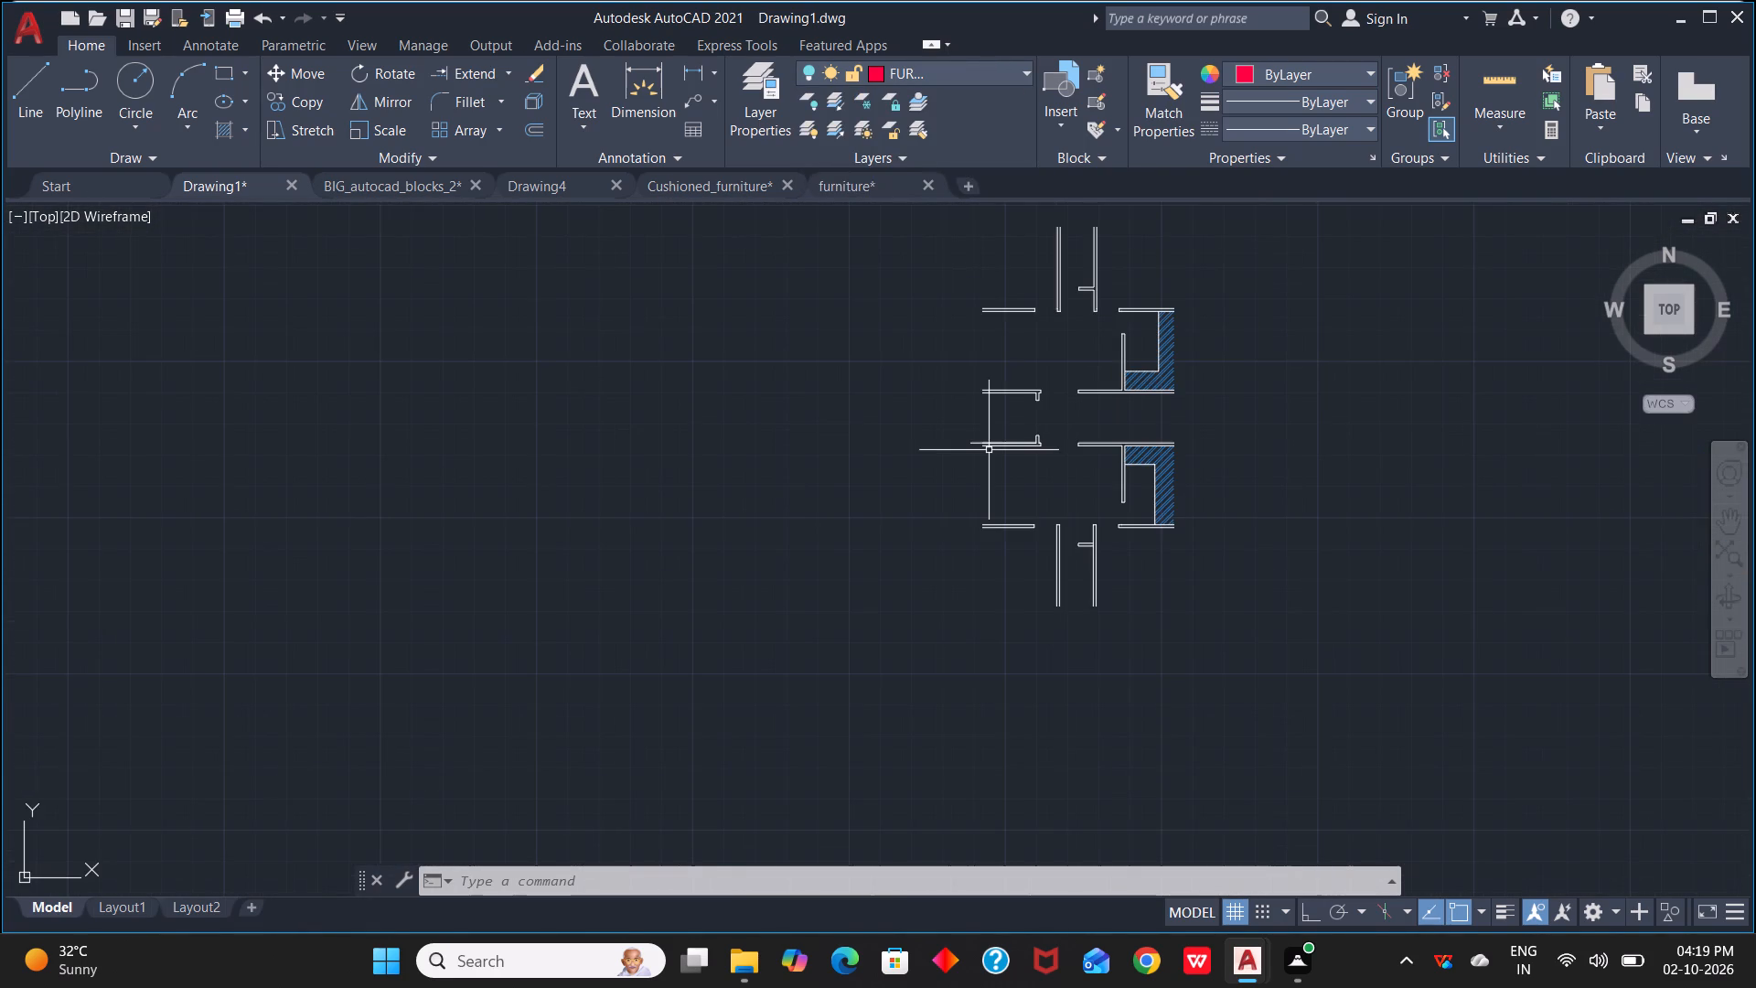
scroll(989, 450, "down", 2)
left_click(980, 311)
left_click(1103, 657)
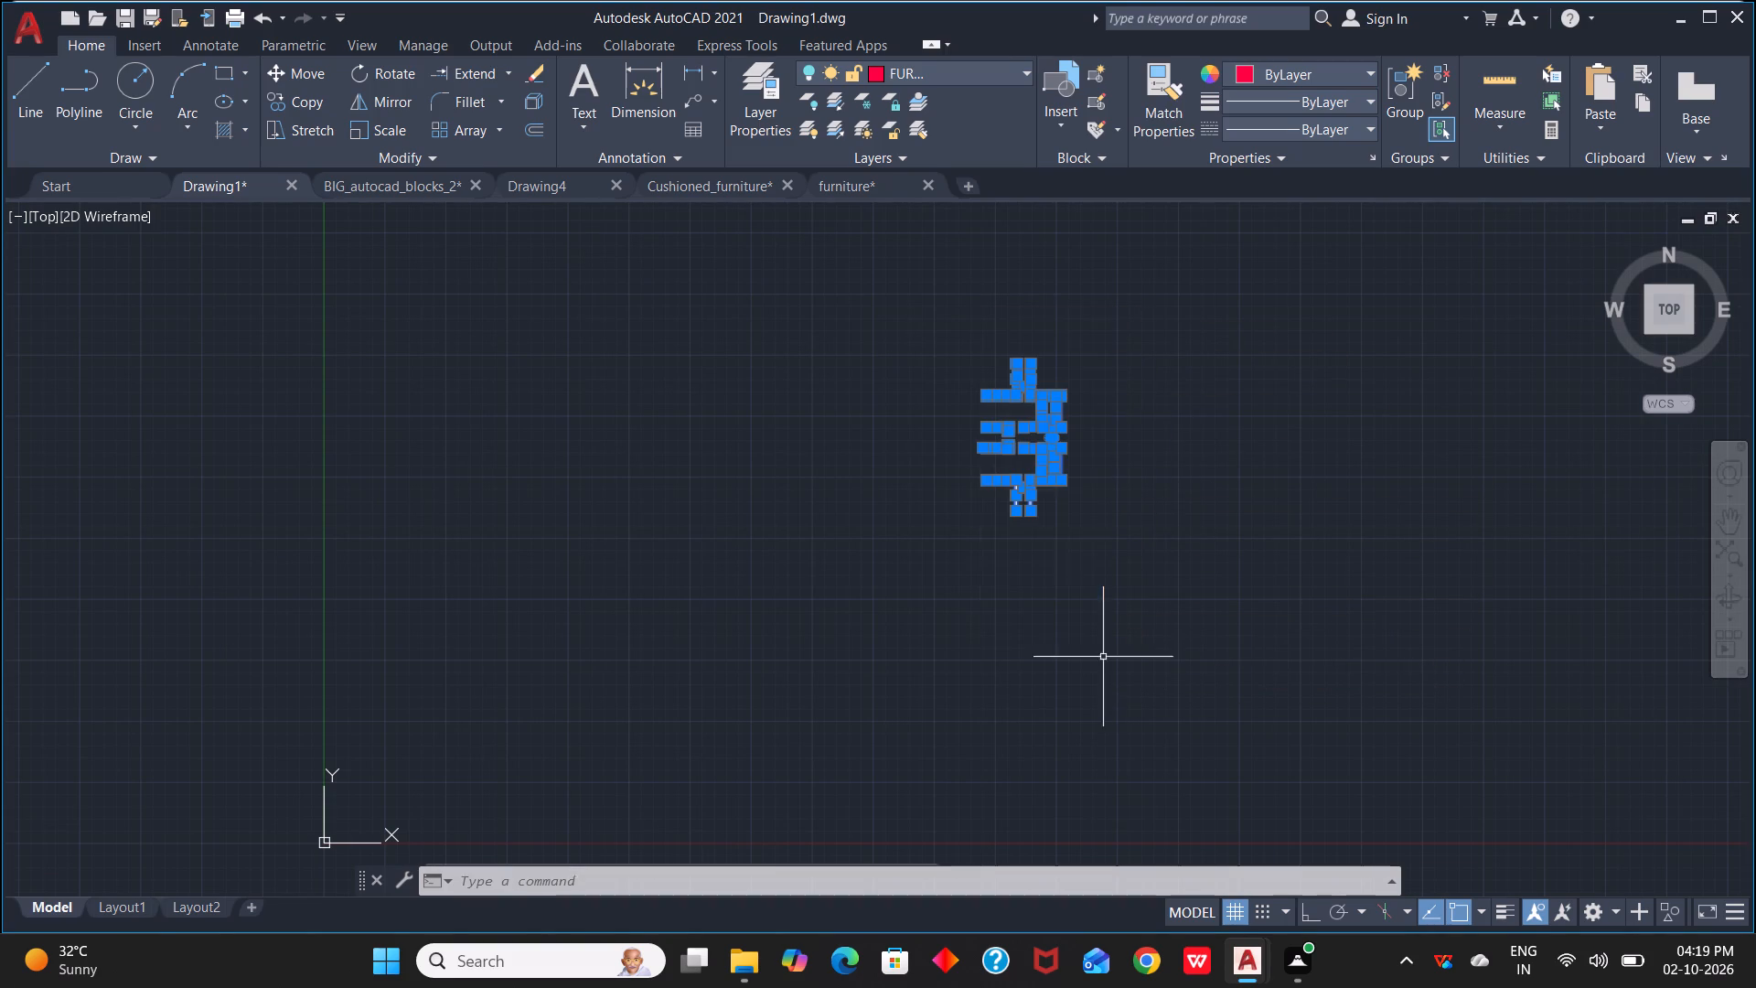
scroll(1113, 510, "up", 6)
middle_click_drag(752, 435, 1578, 820)
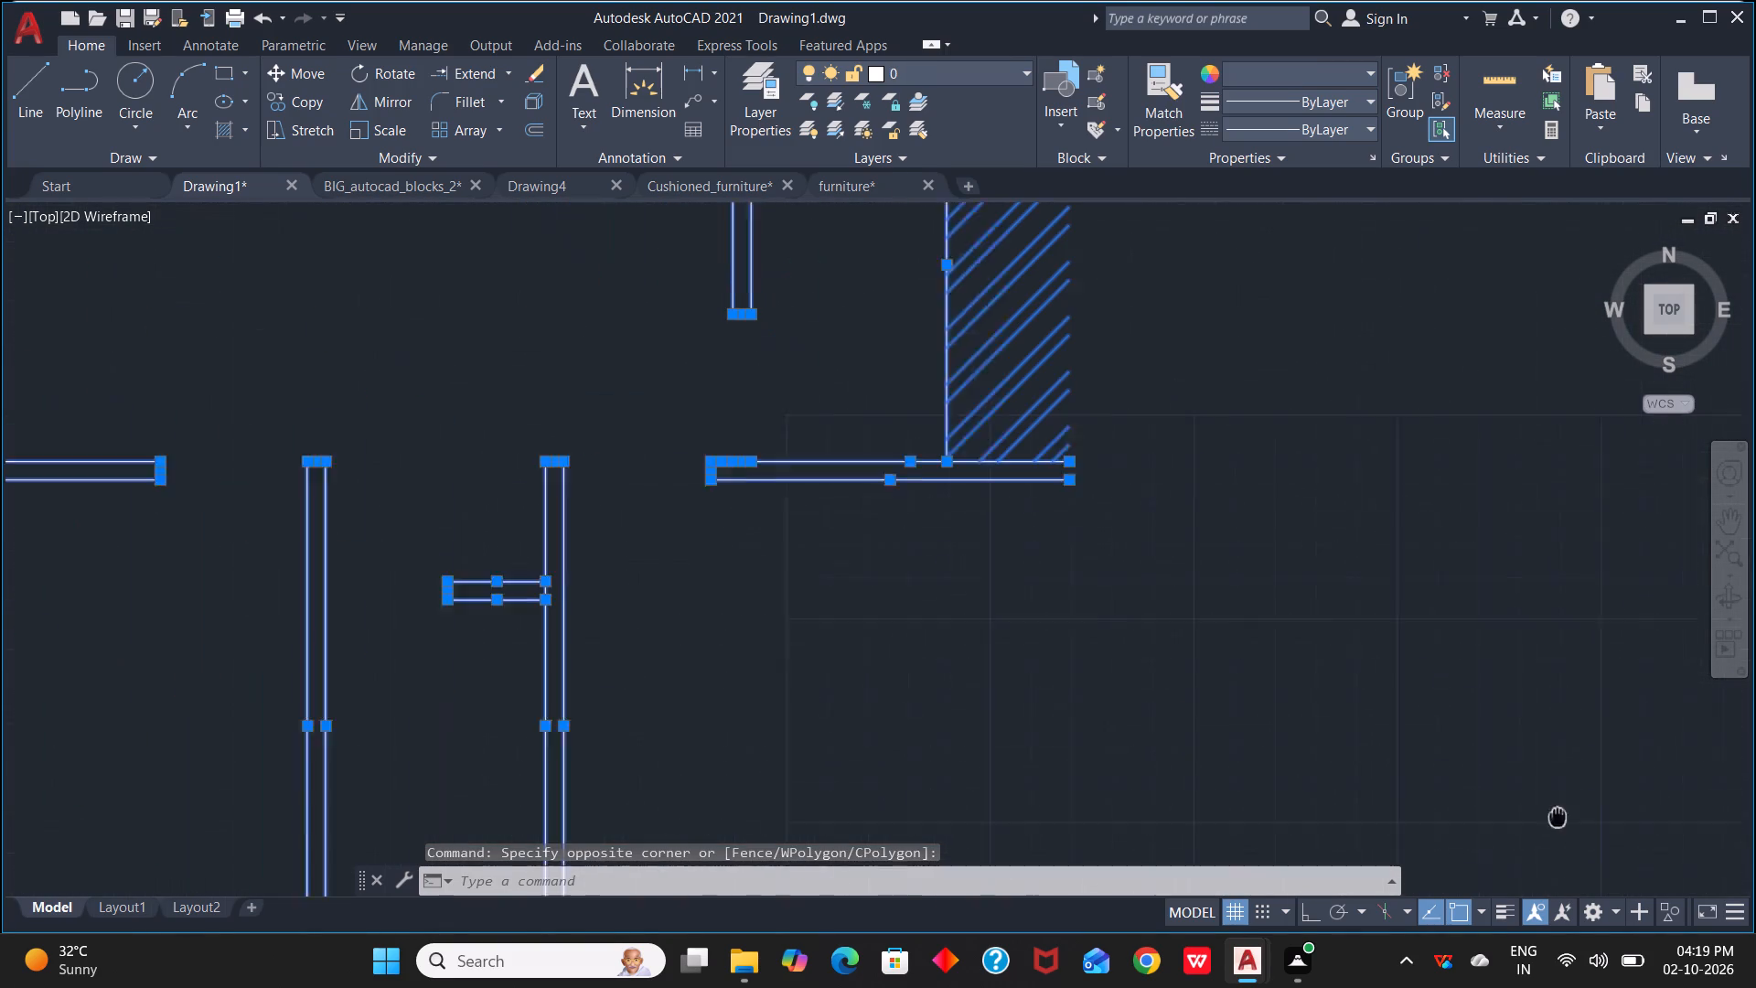
middle_click_drag(1578, 820, 1599, 827)
scroll(1259, 523, "down", 2)
left_click(1198, 472)
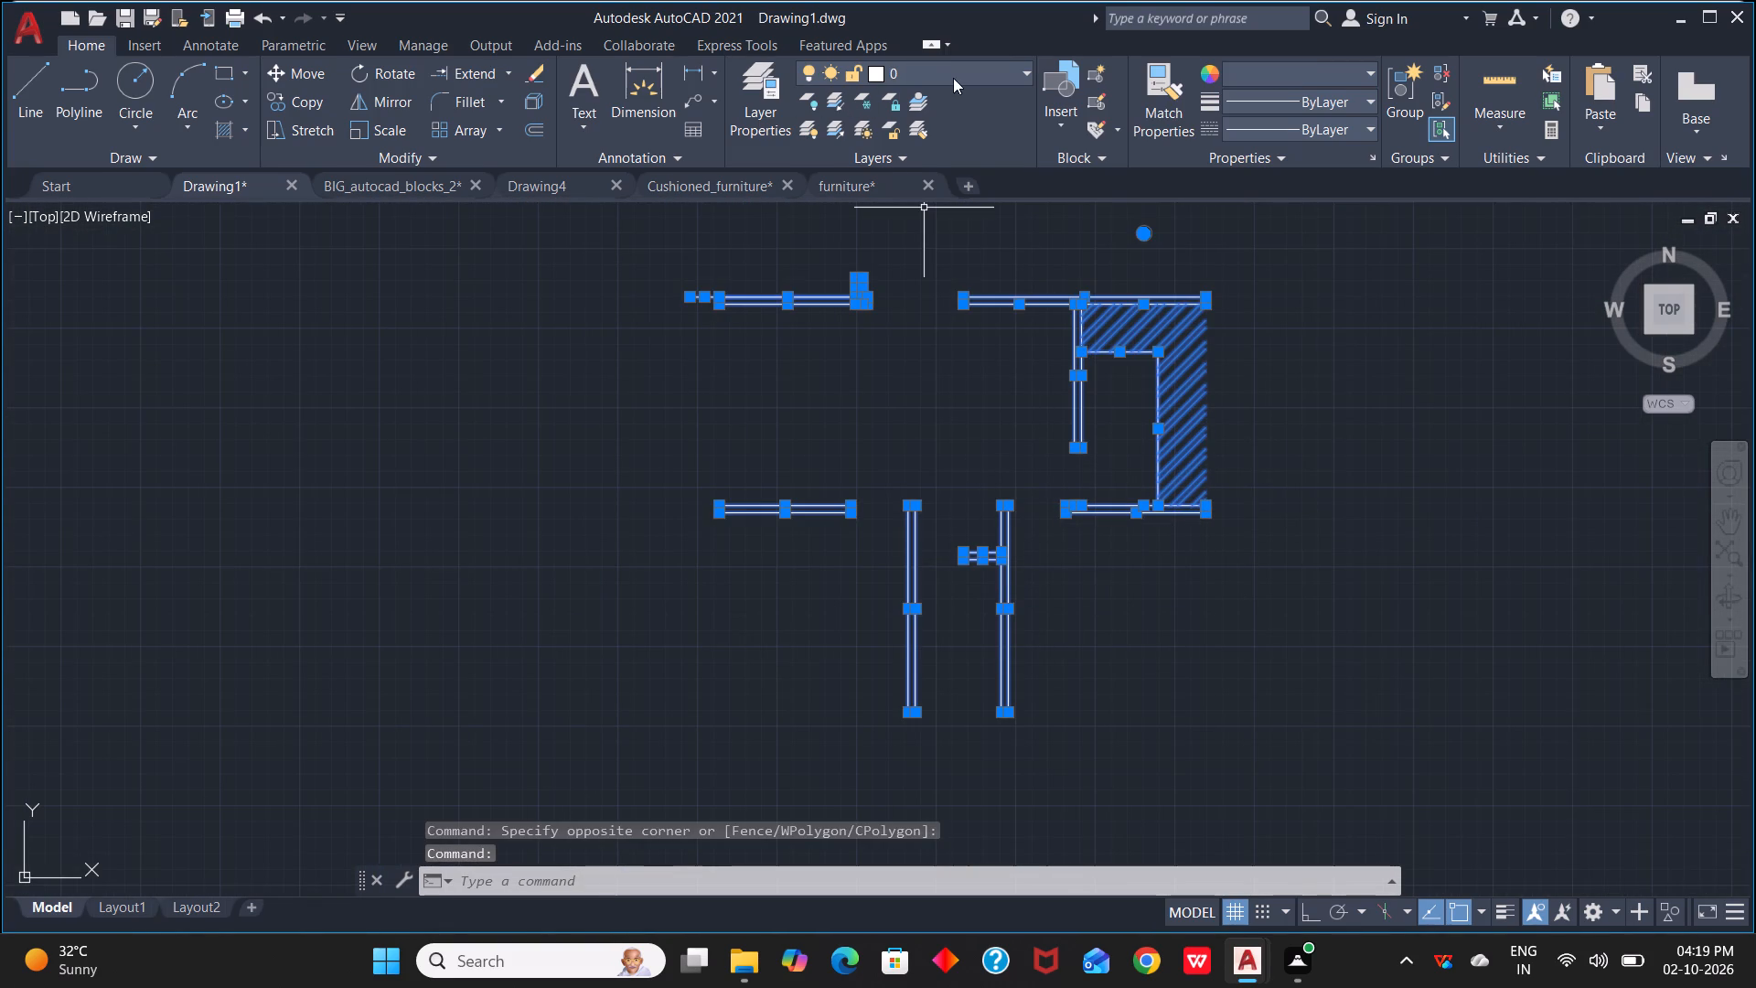
left_click(1029, 70)
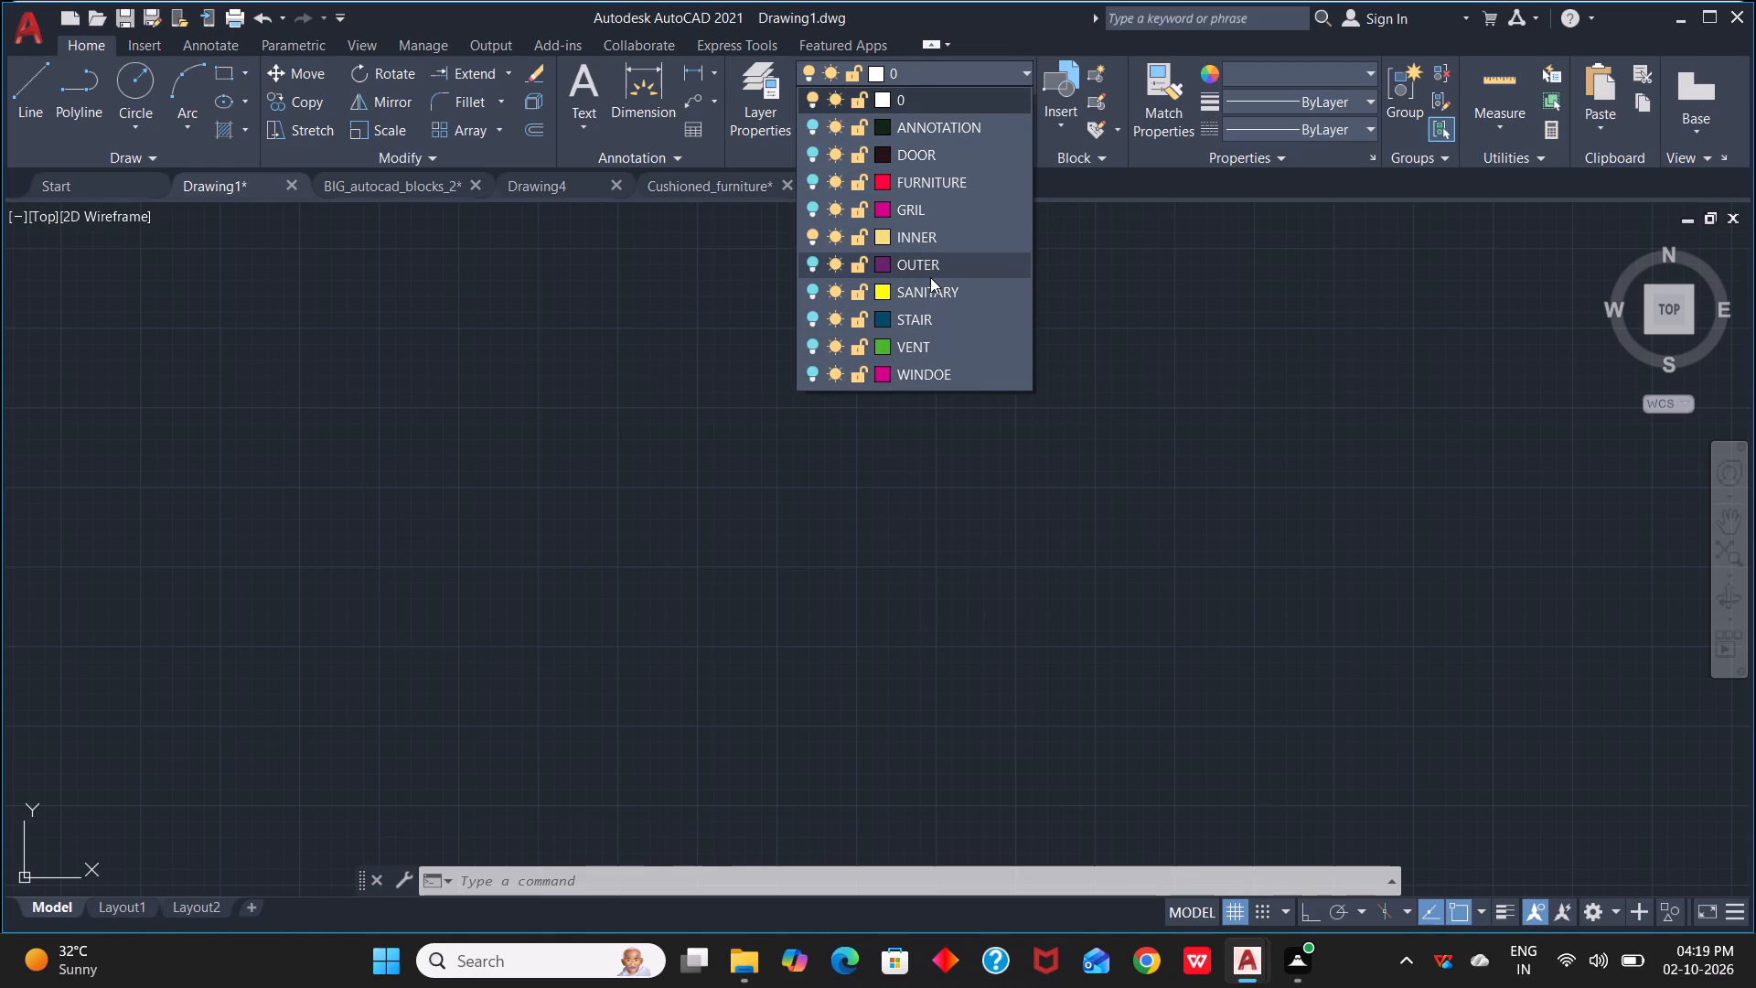
left_click(930, 237)
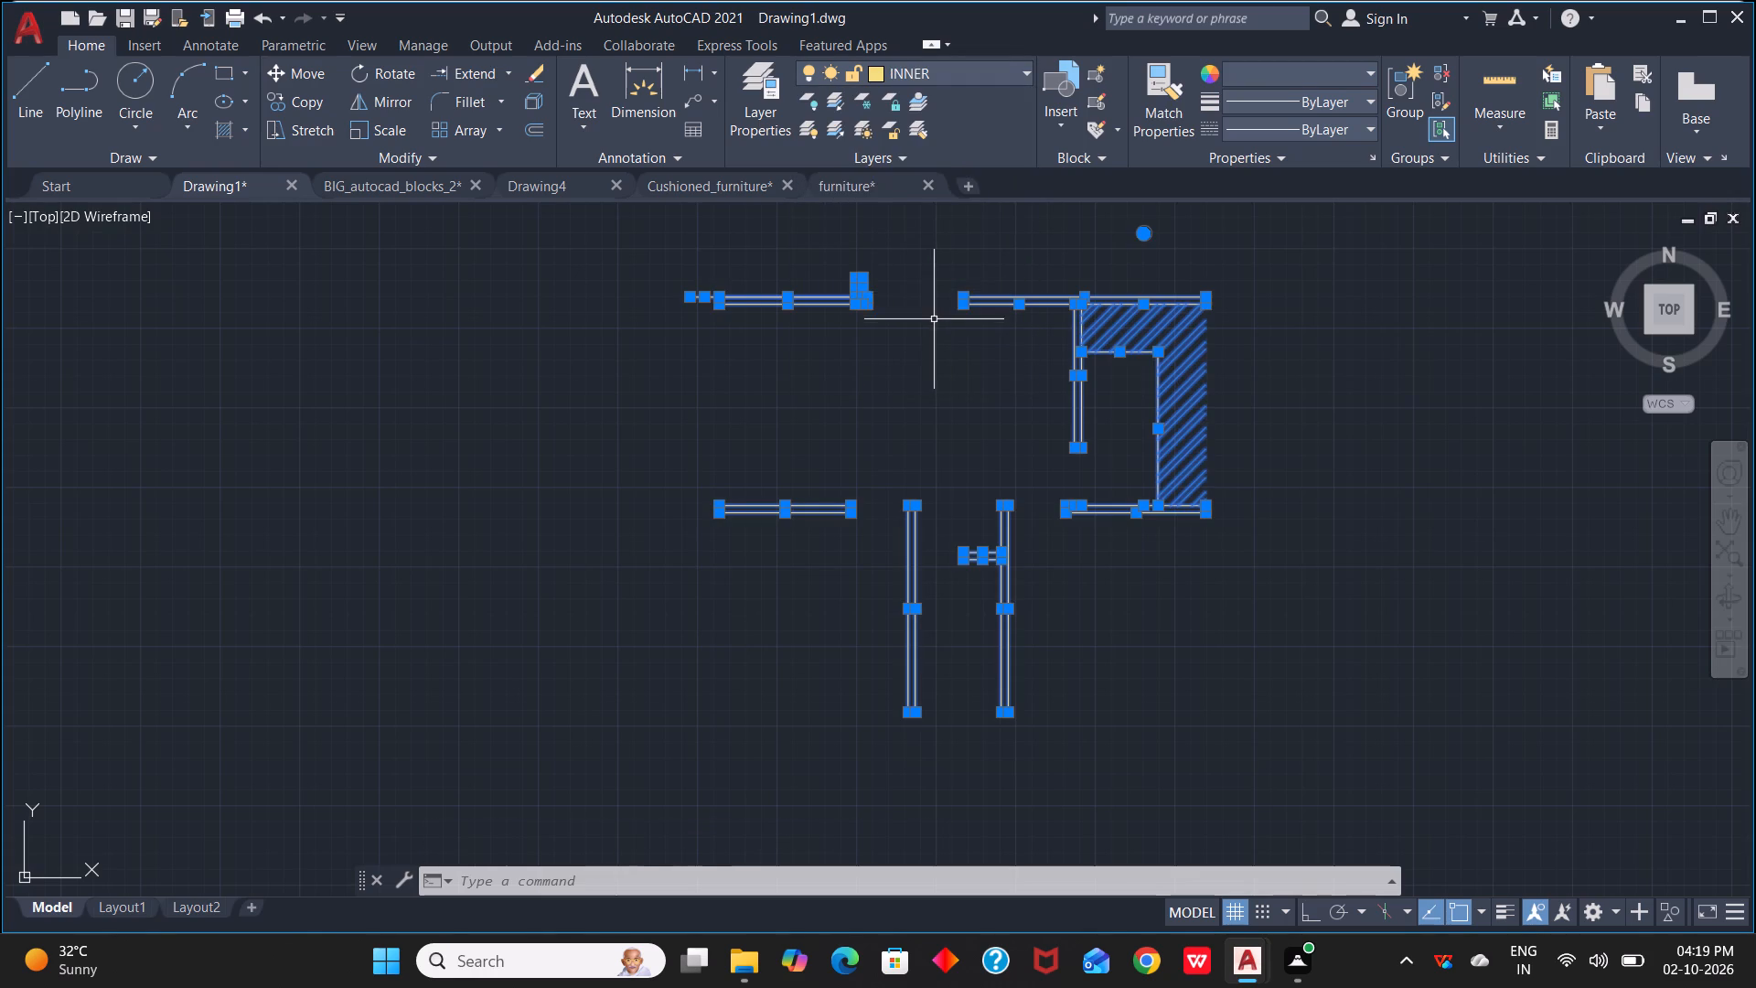
key("Escape")
scroll(1263, 352, "down", 2)
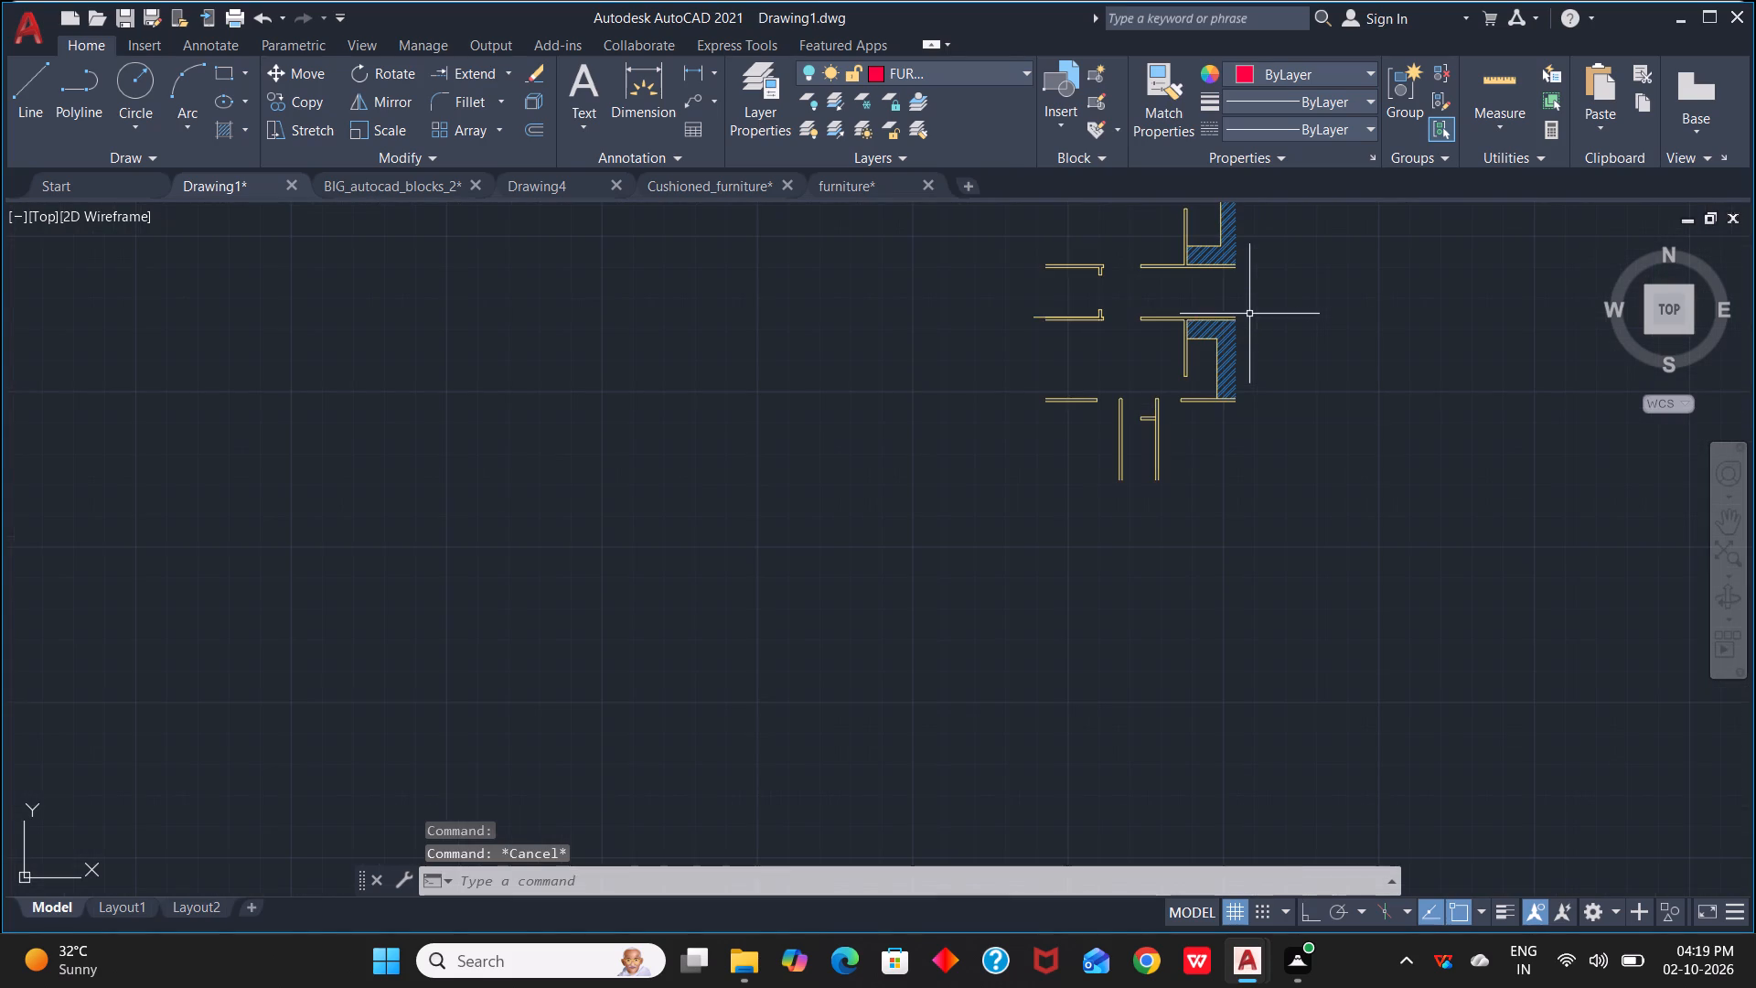
Turn the ANNOTATION, DOOR, FURNITURE, GRIL, OUTER, SANITARY, STAIR, VENT and WINDOE layers back on.
left_click(1025, 70)
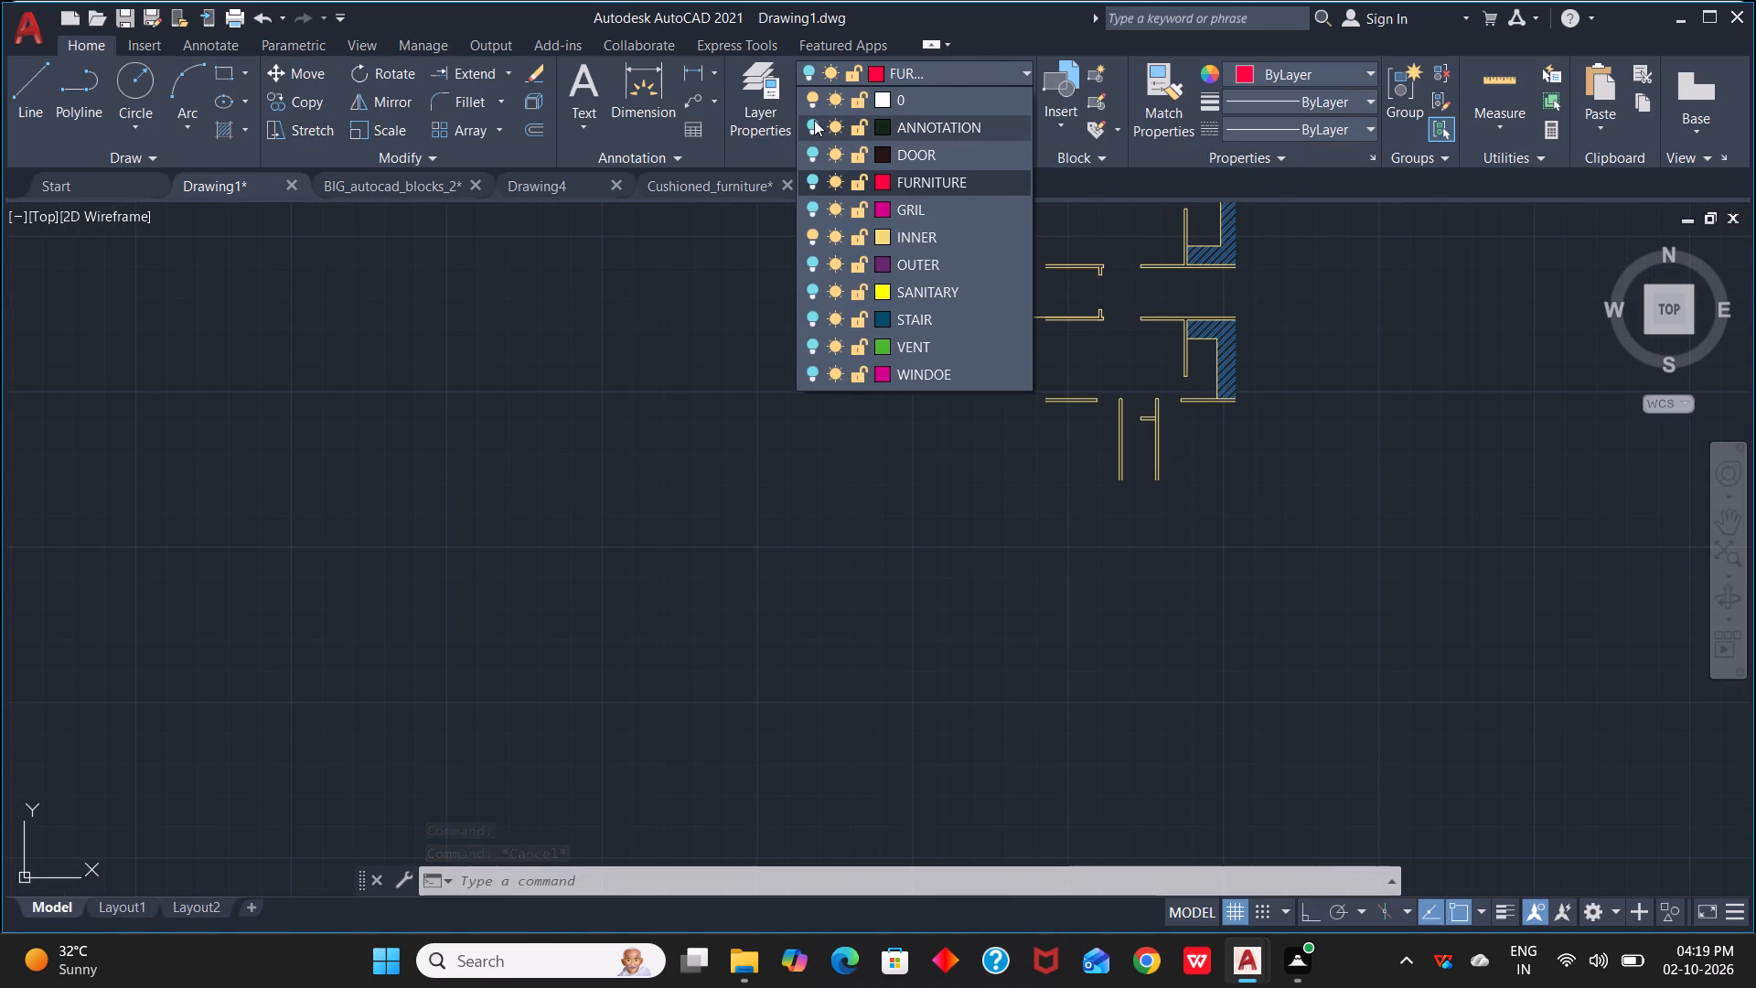
left_click(811, 123)
left_click(815, 151)
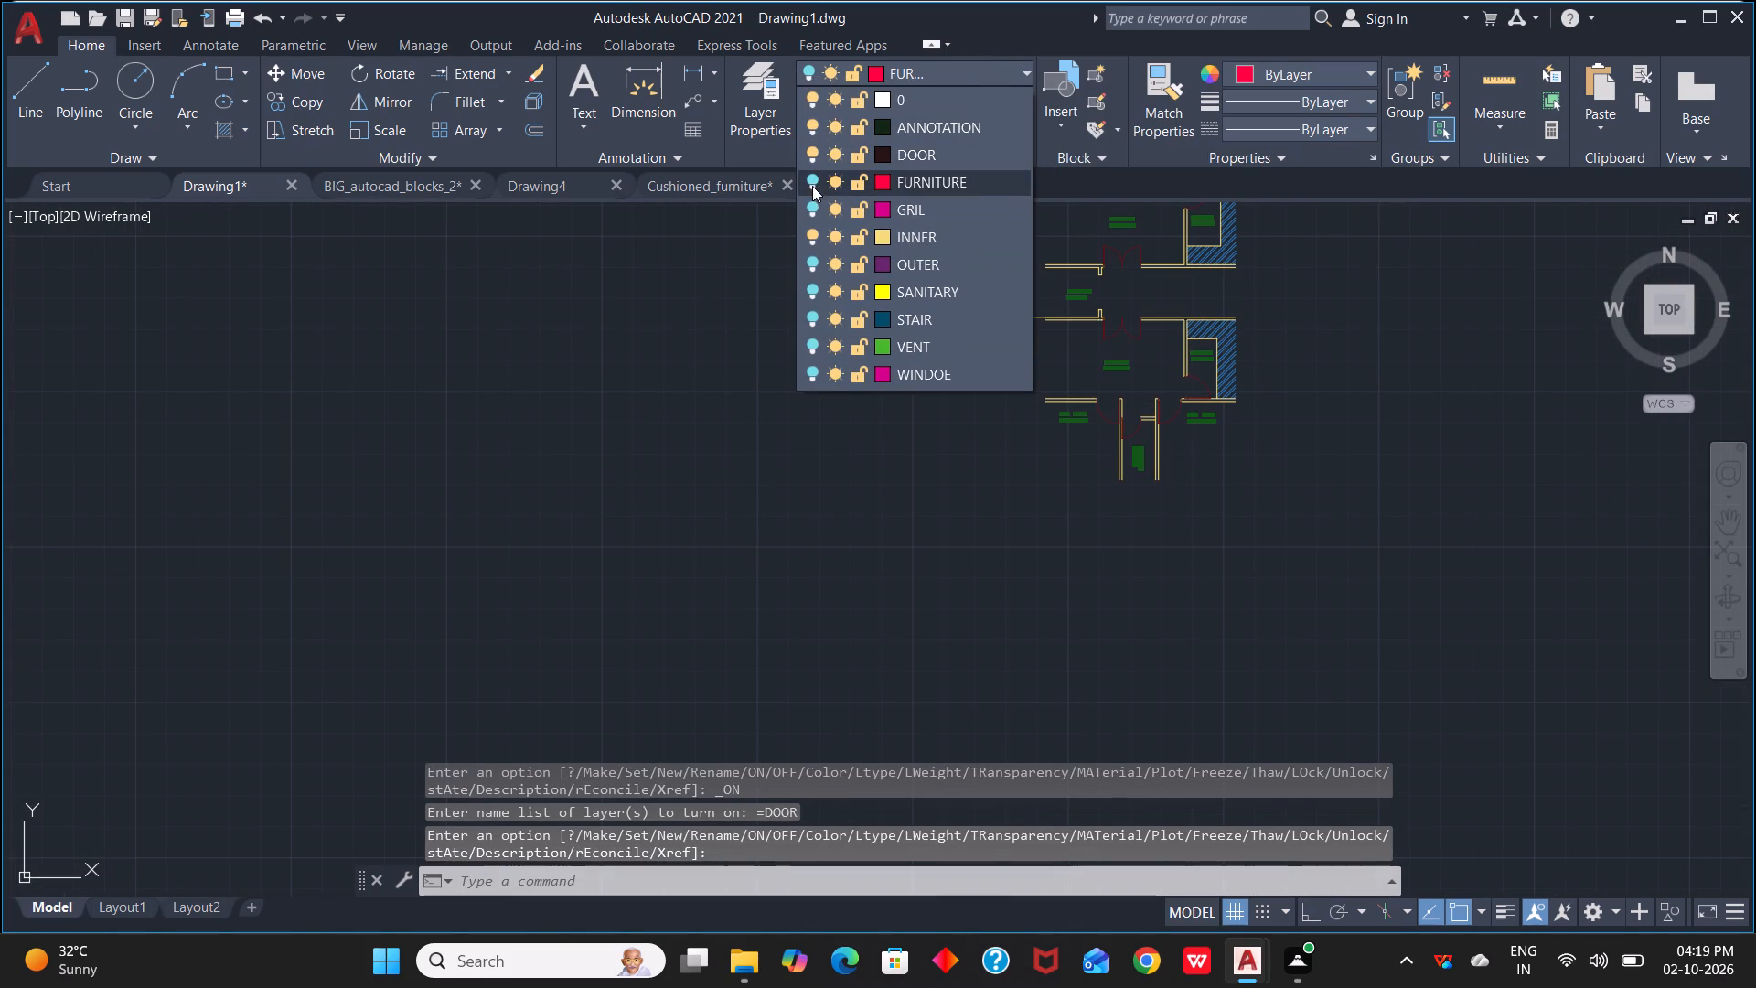
left_click(812, 184)
left_click(815, 209)
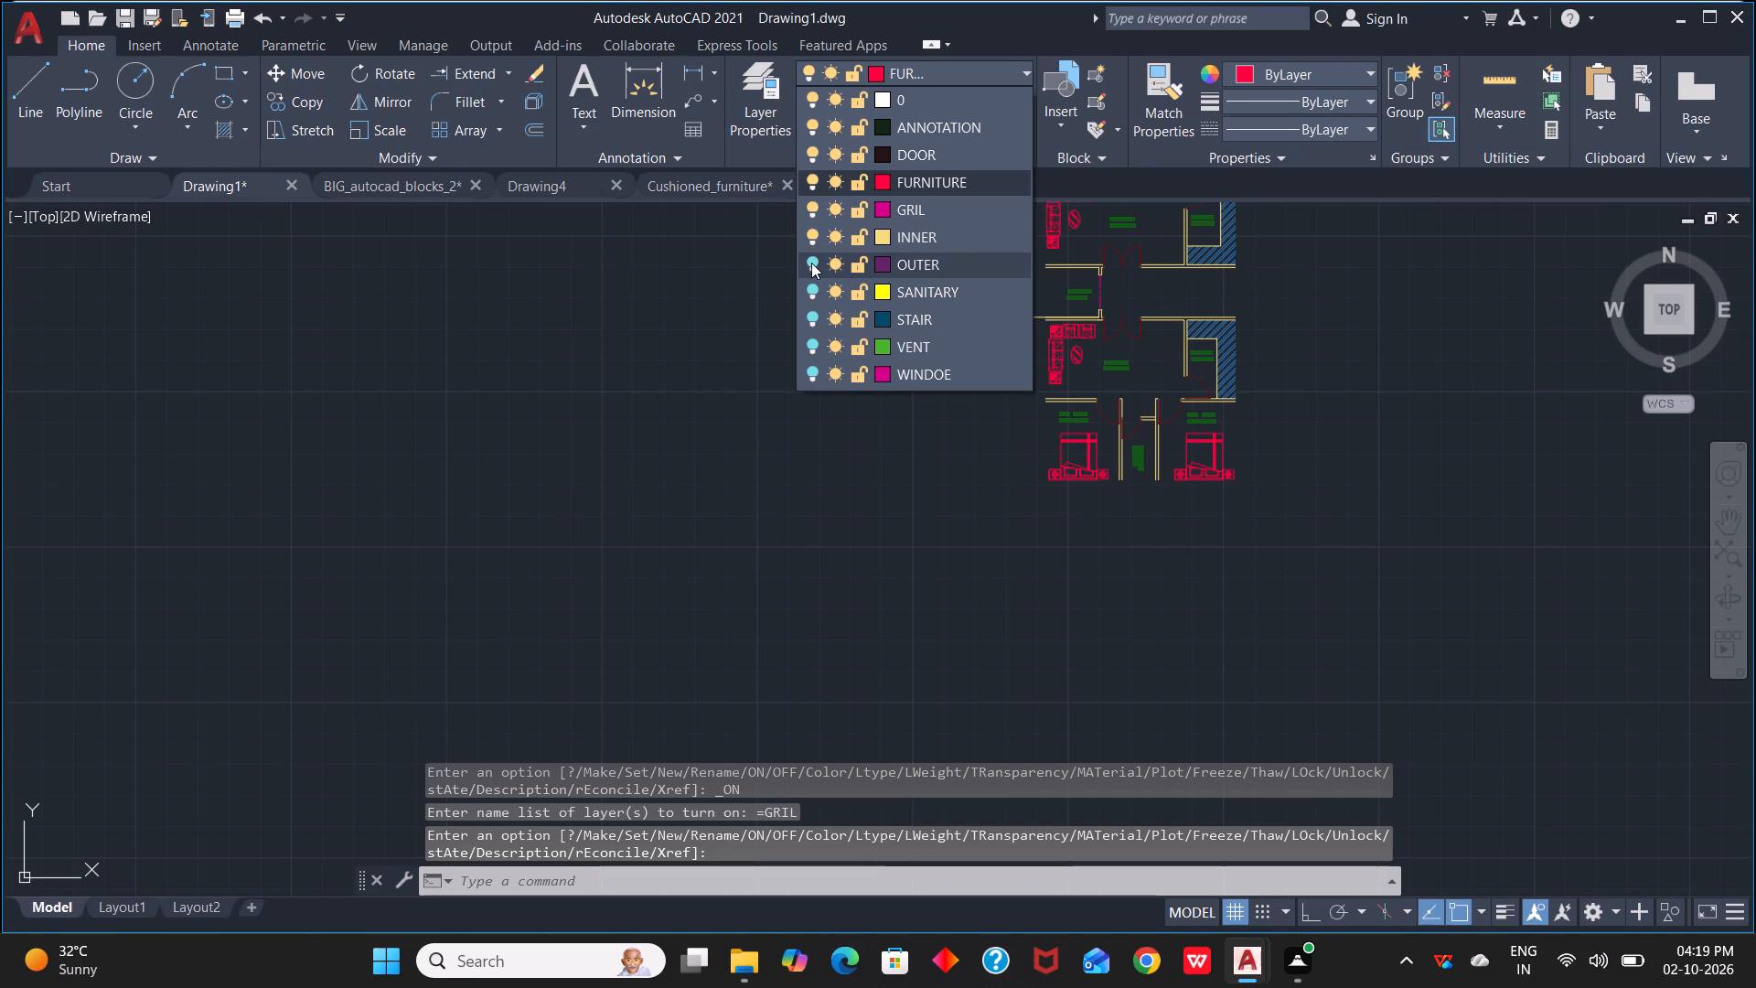
left_click(809, 264)
left_click(809, 293)
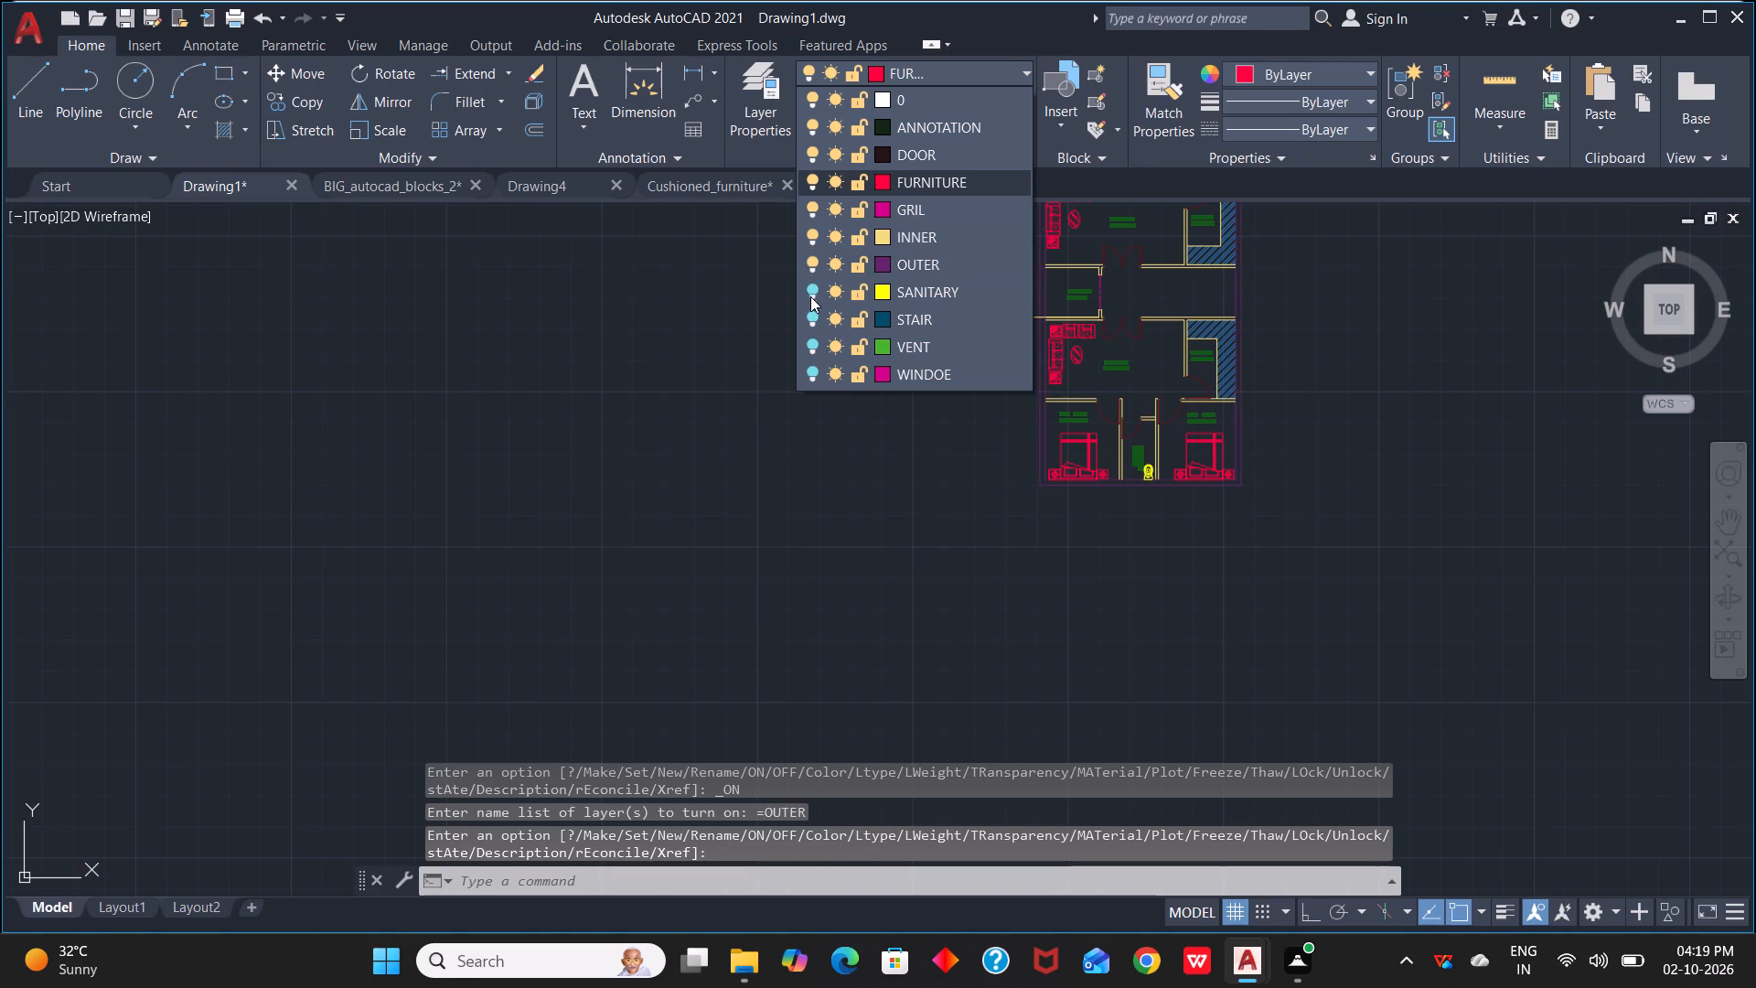
left_click(812, 314)
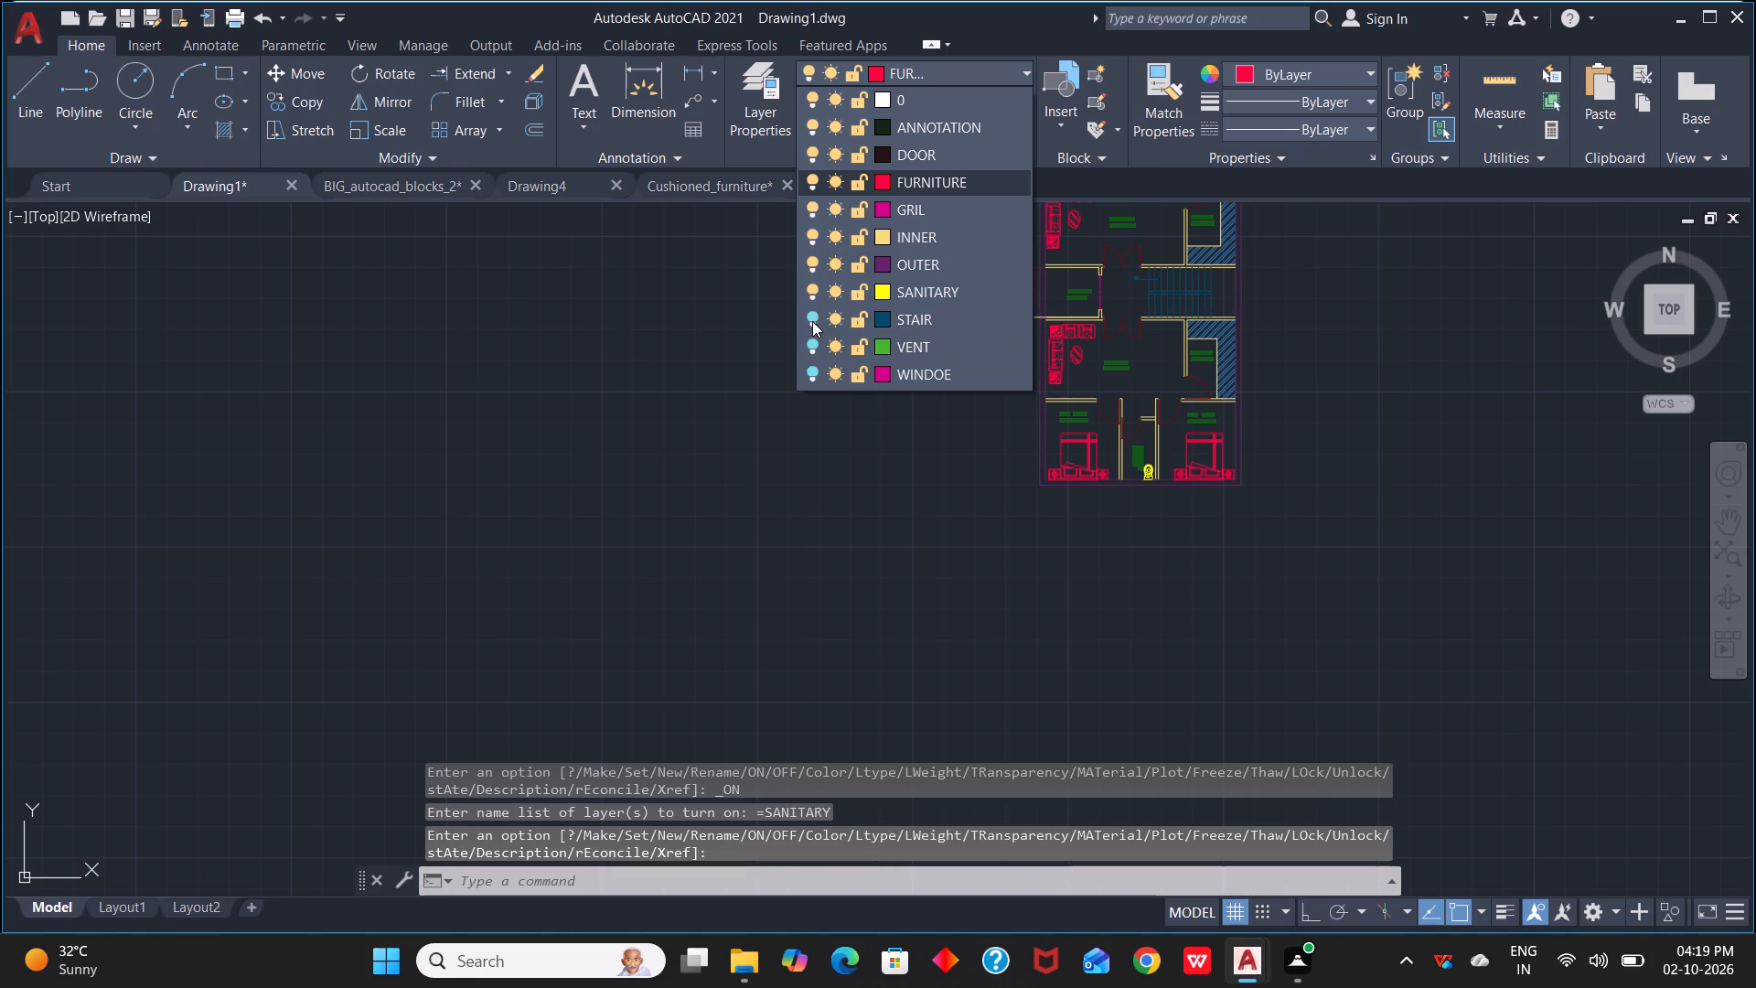
left_click(812, 345)
left_click(815, 372)
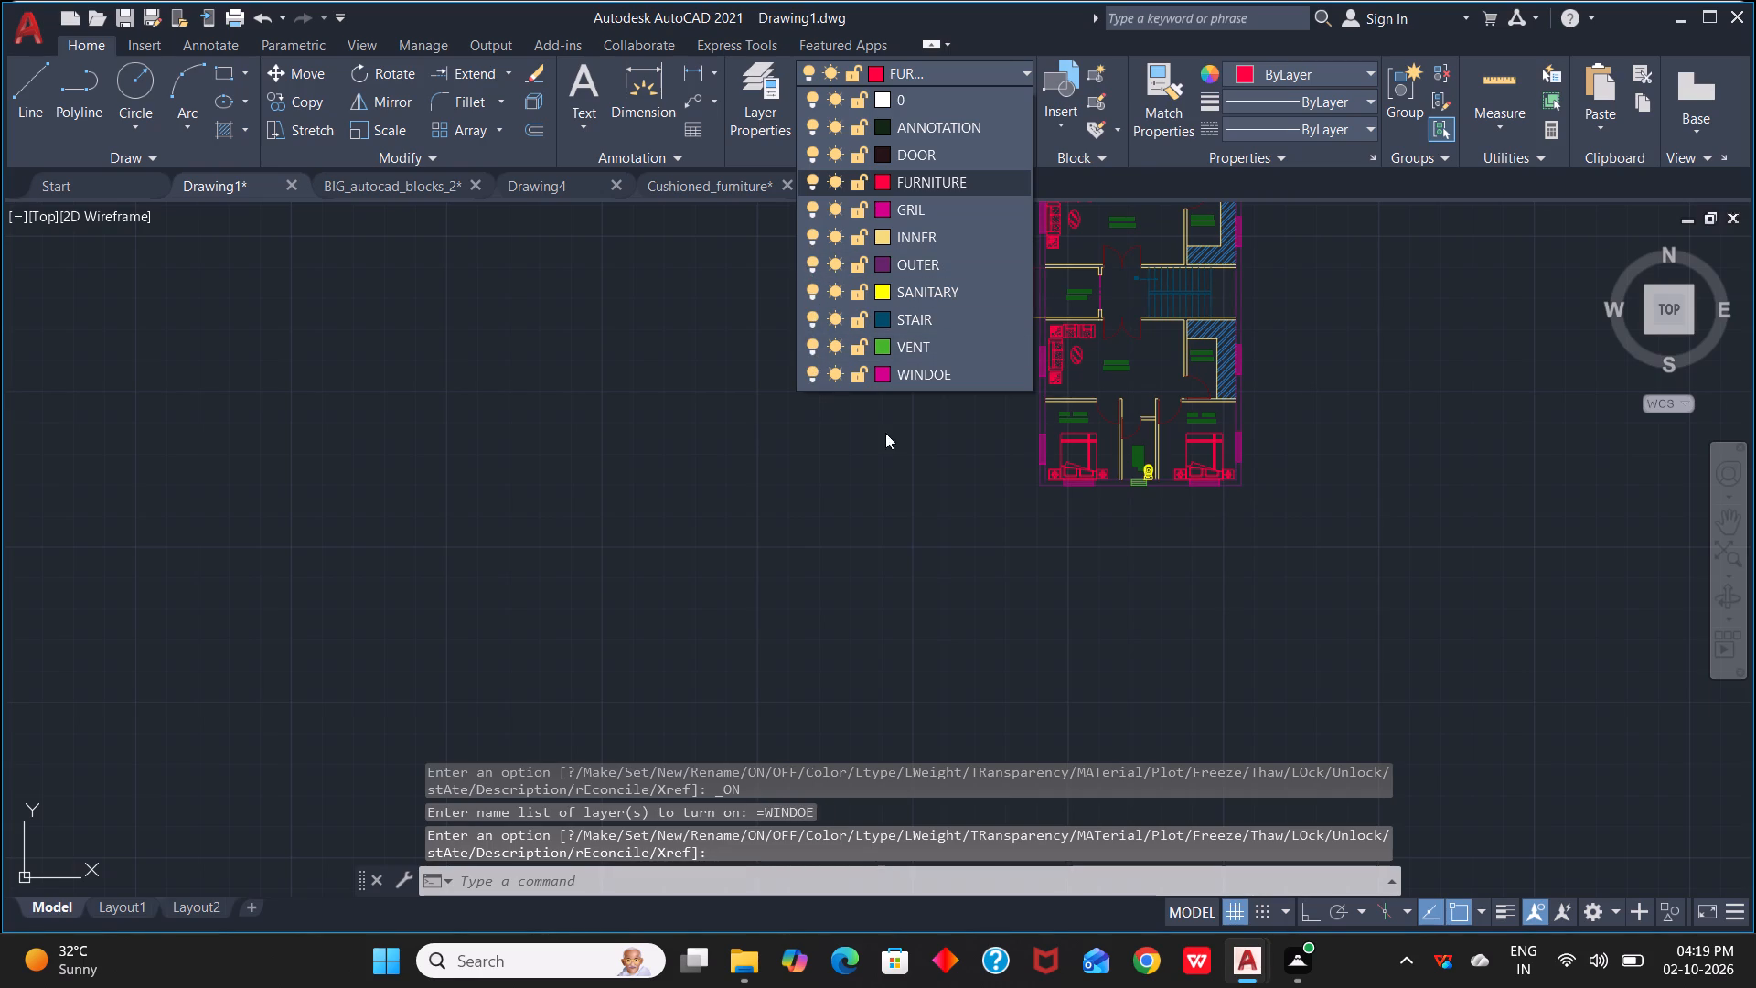
scroll(1321, 424, "down", 1)
middle_click_drag(1321, 424, 1308, 589)
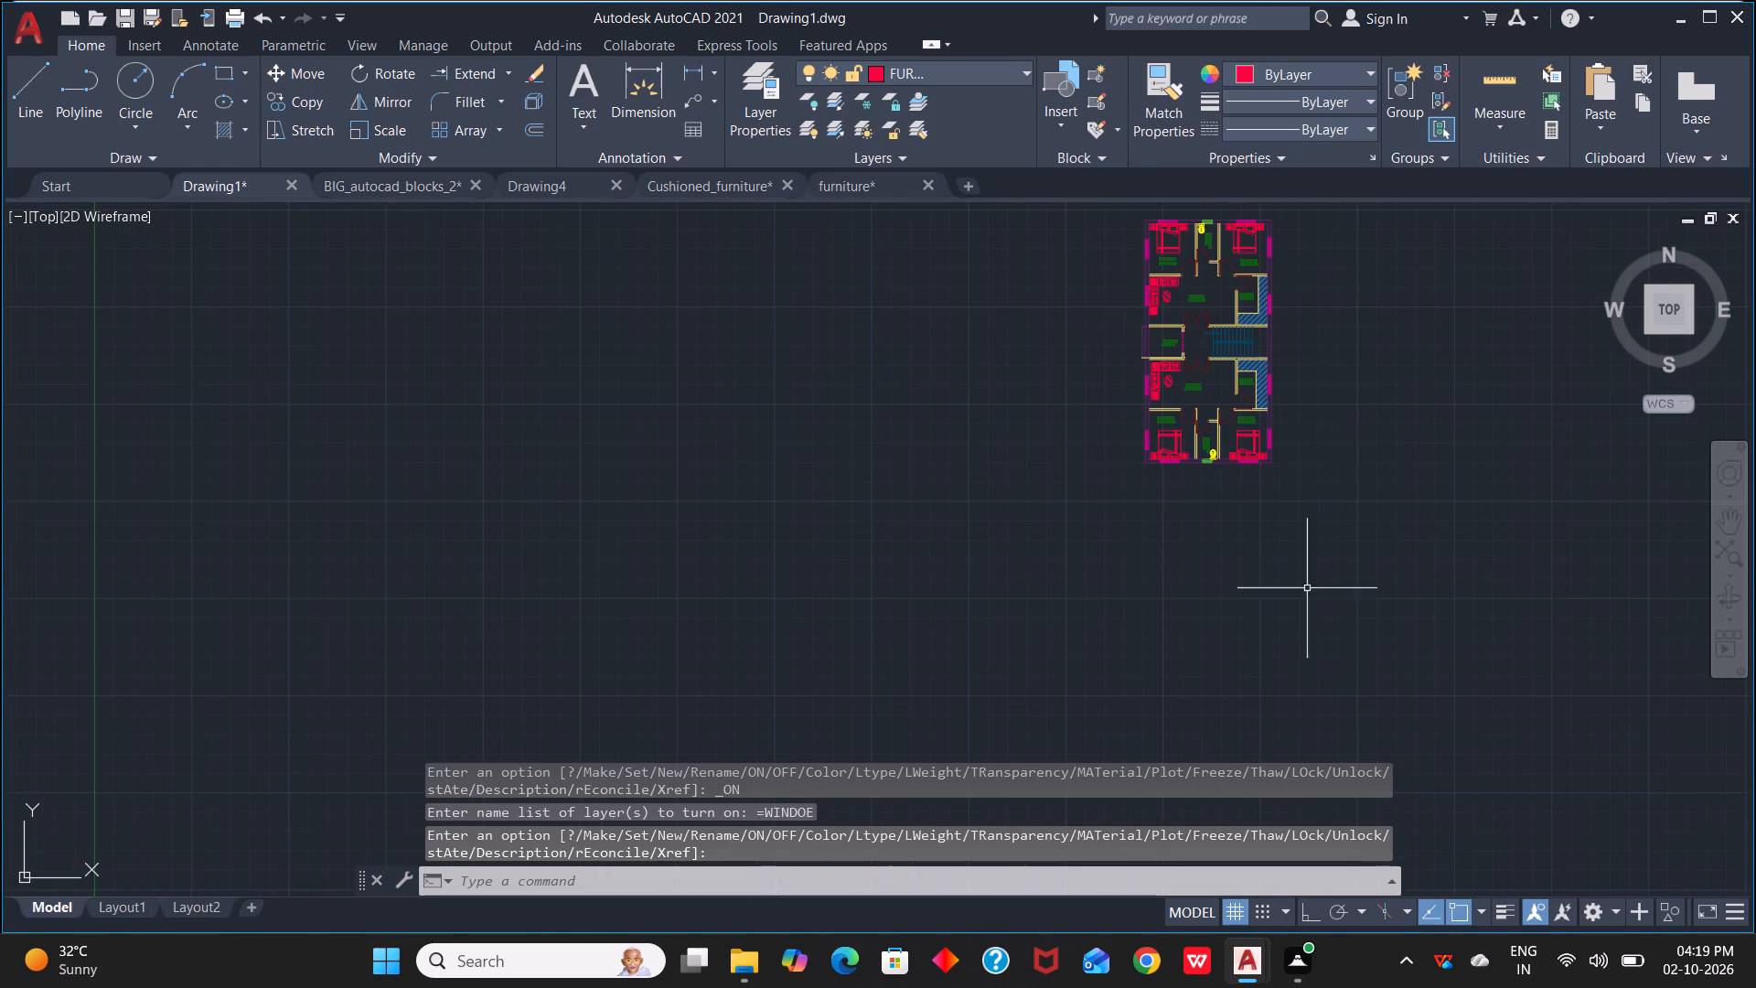
Change the OUTER layer's colour to index colour 130.
middle_click_drag(1333, 361, 1286, 525)
scroll(1275, 495, "up", 1)
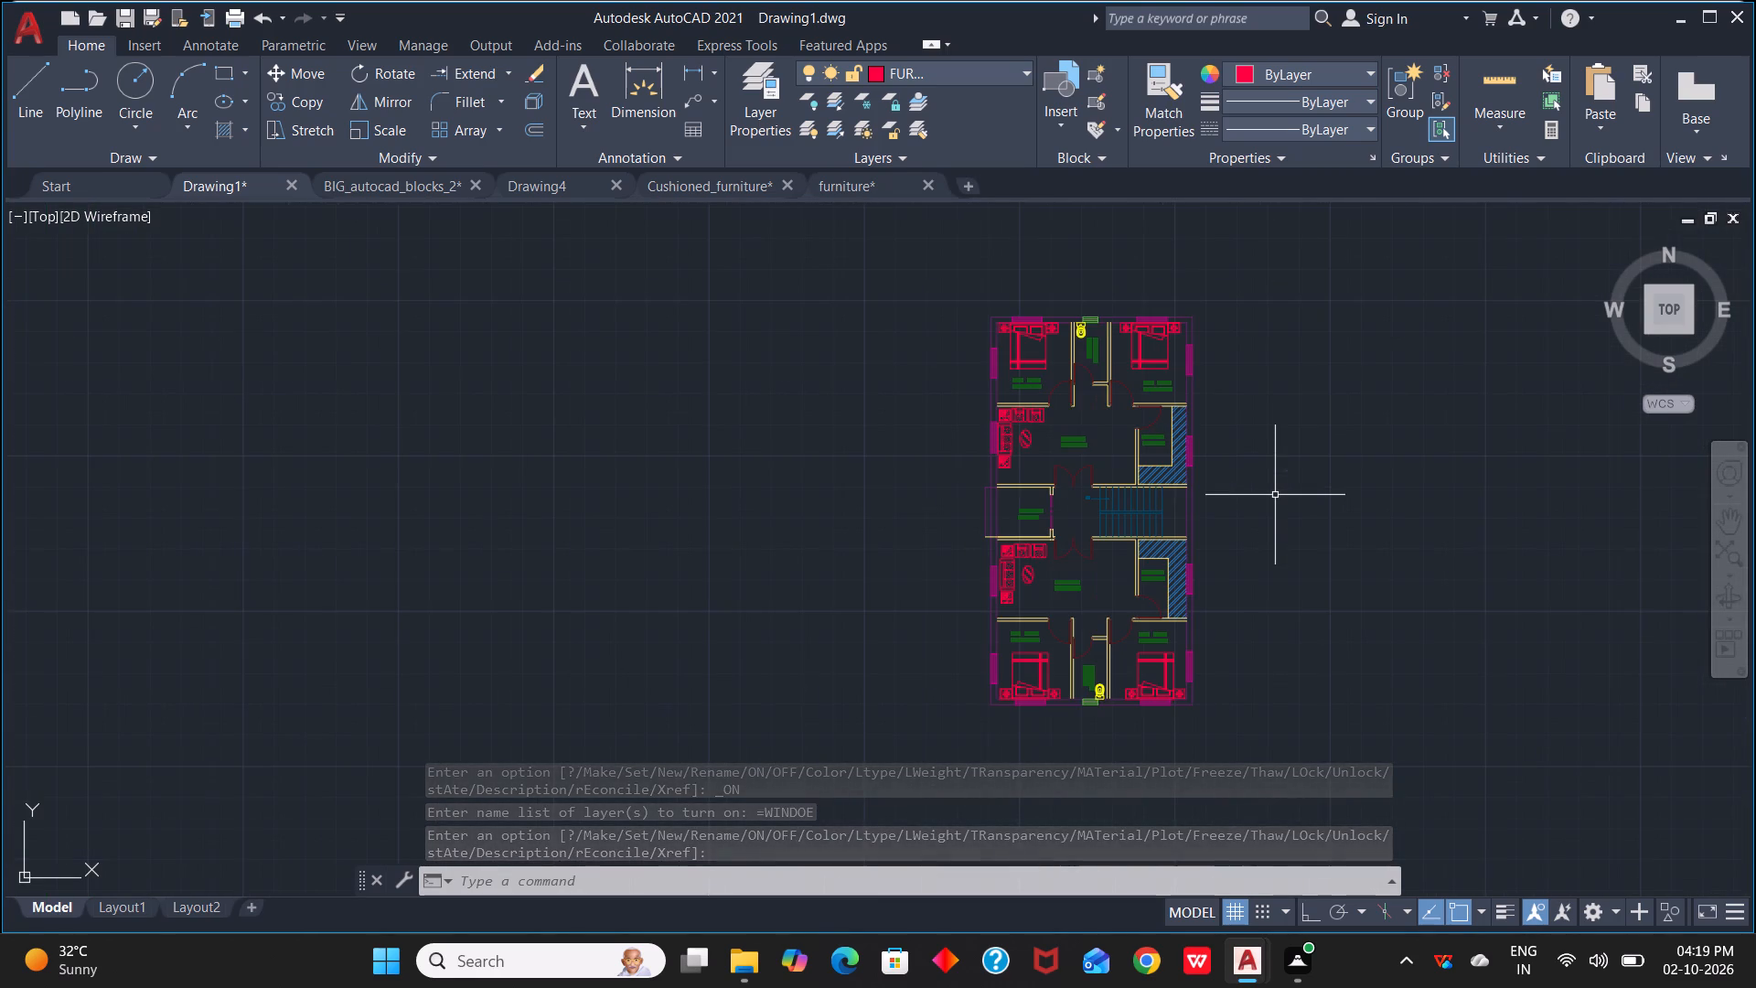
scroll(1275, 495, "up", 1)
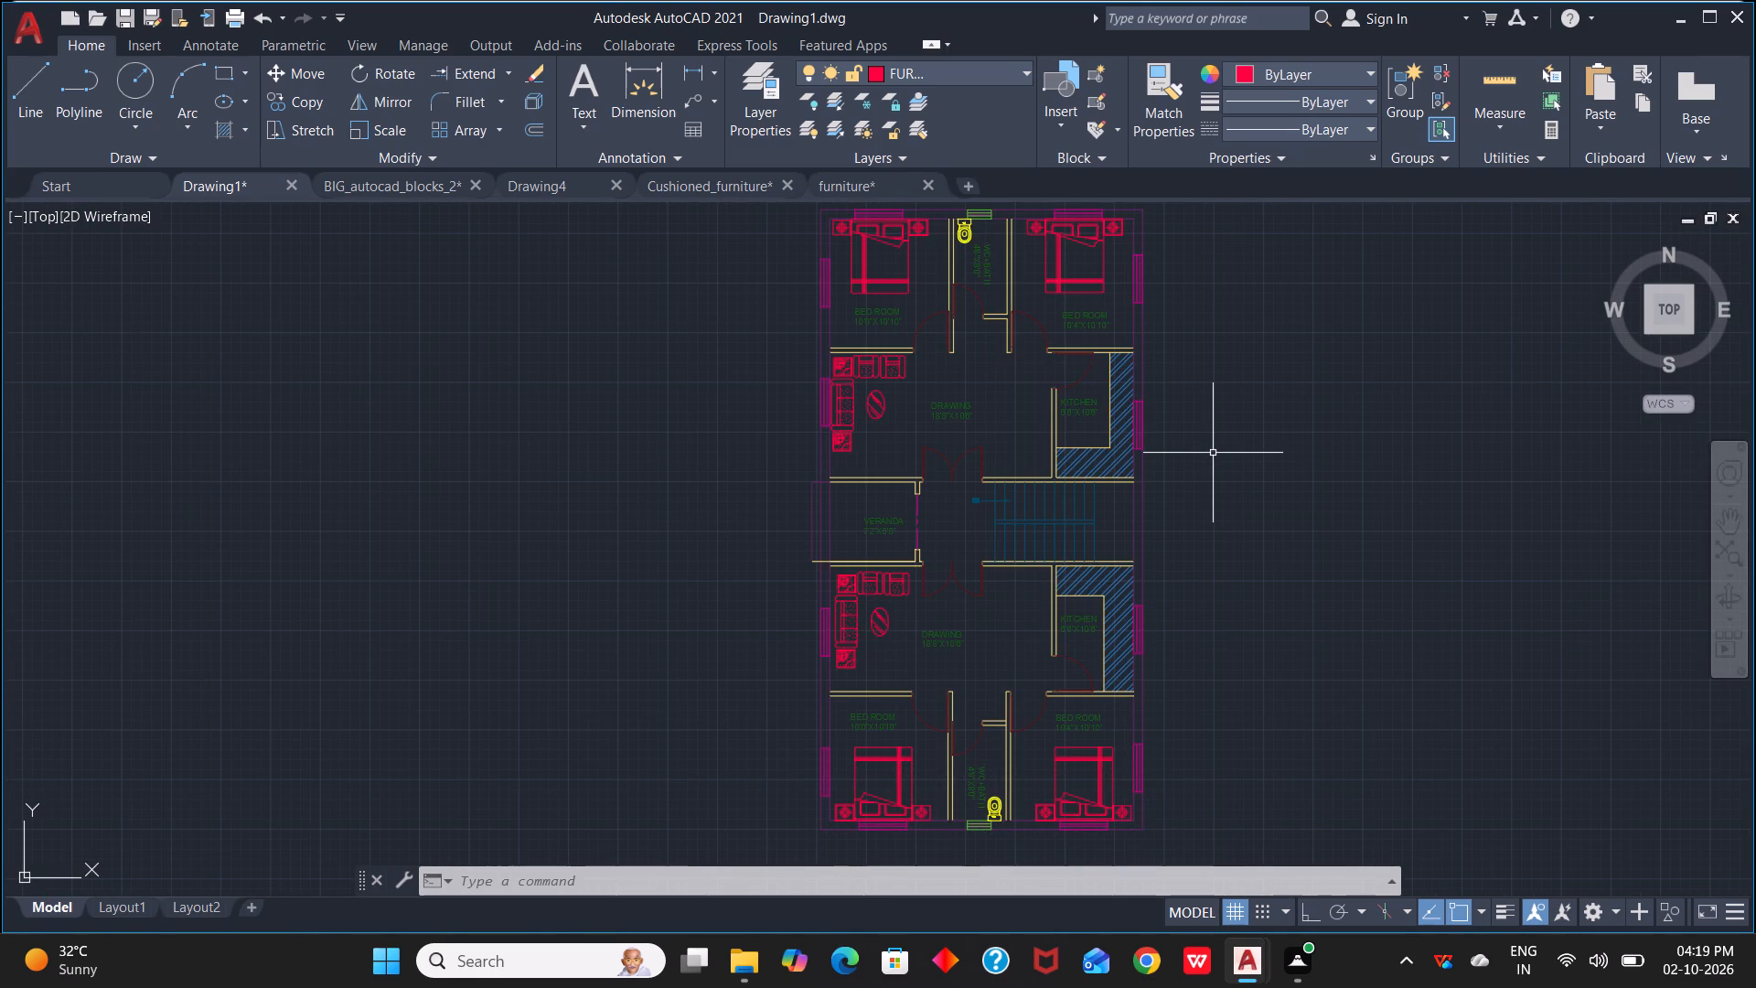
left_click(766, 79)
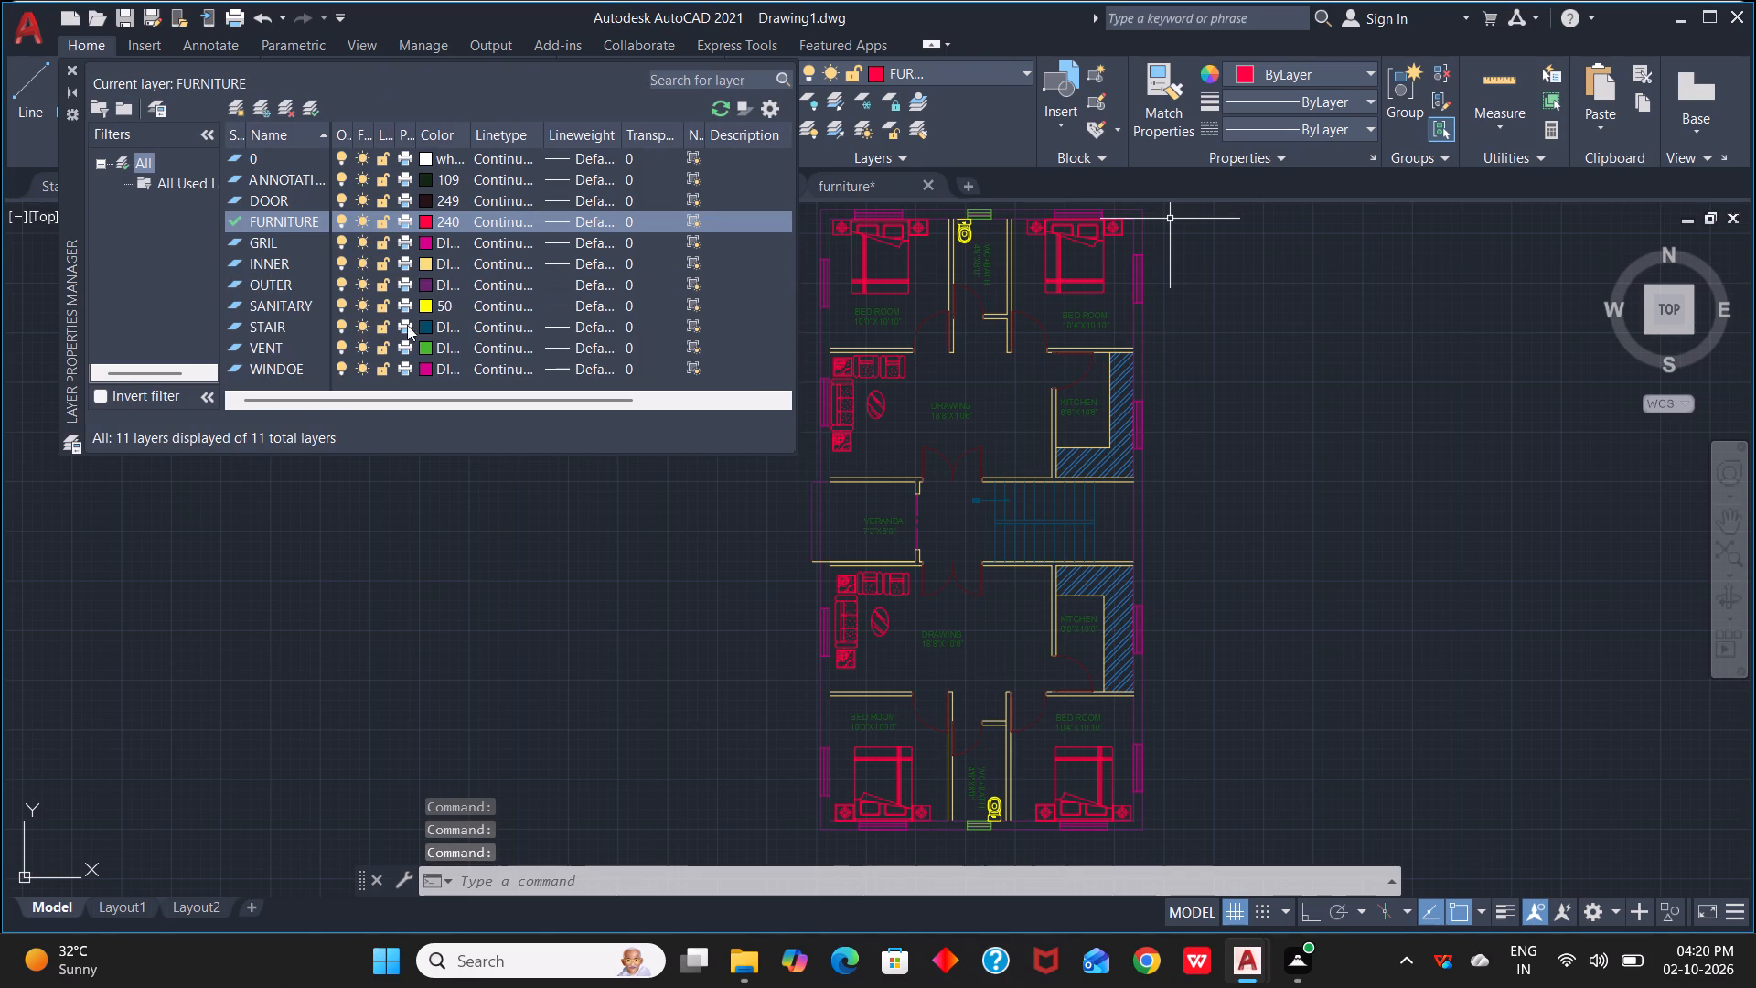
left_click(420, 283)
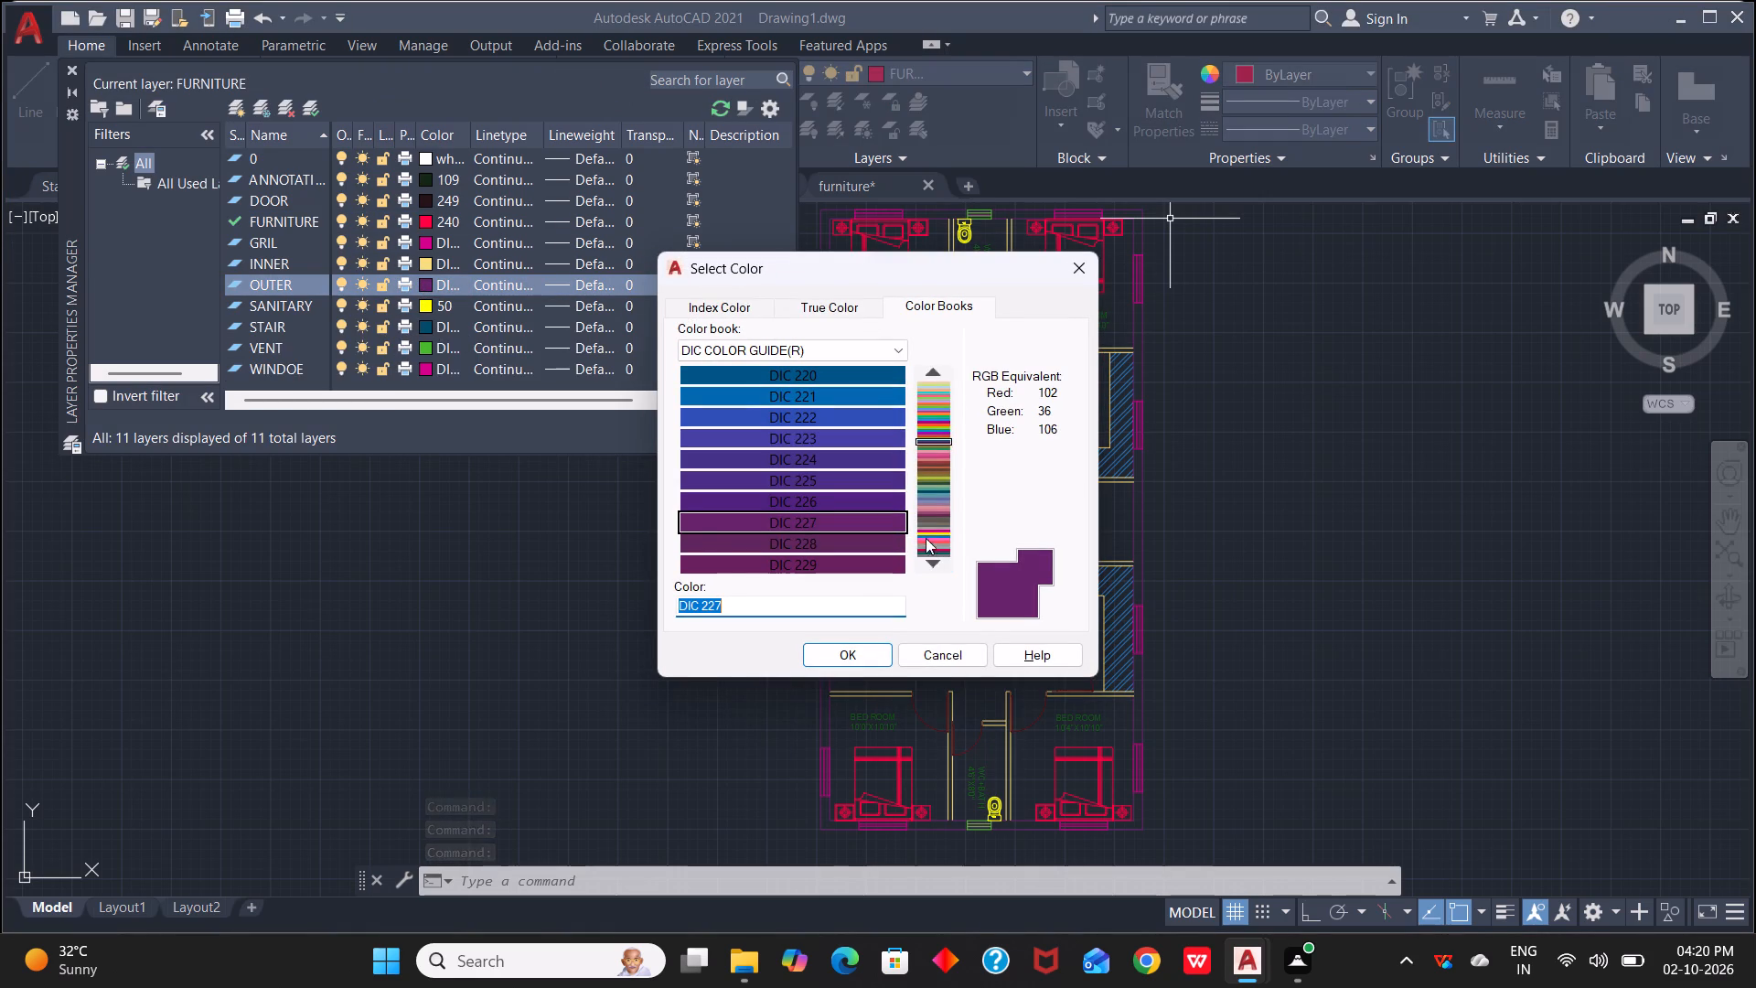
left_click(734, 308)
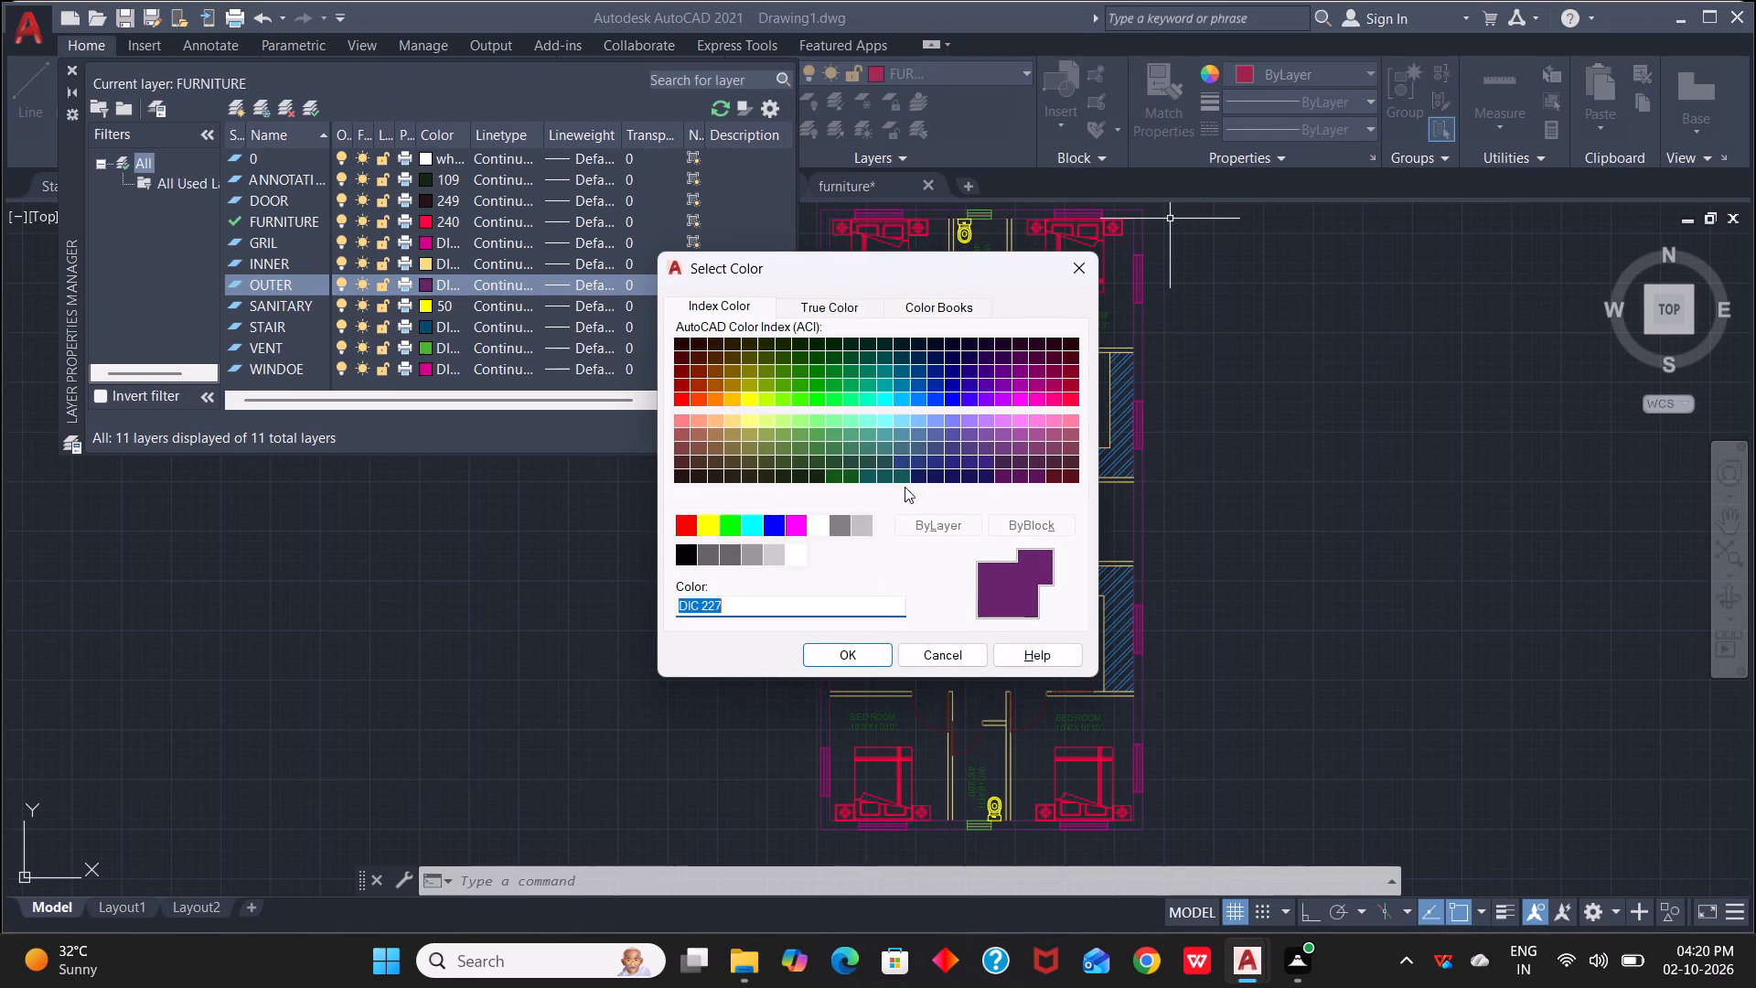
left_click(887, 404)
left_click(864, 653)
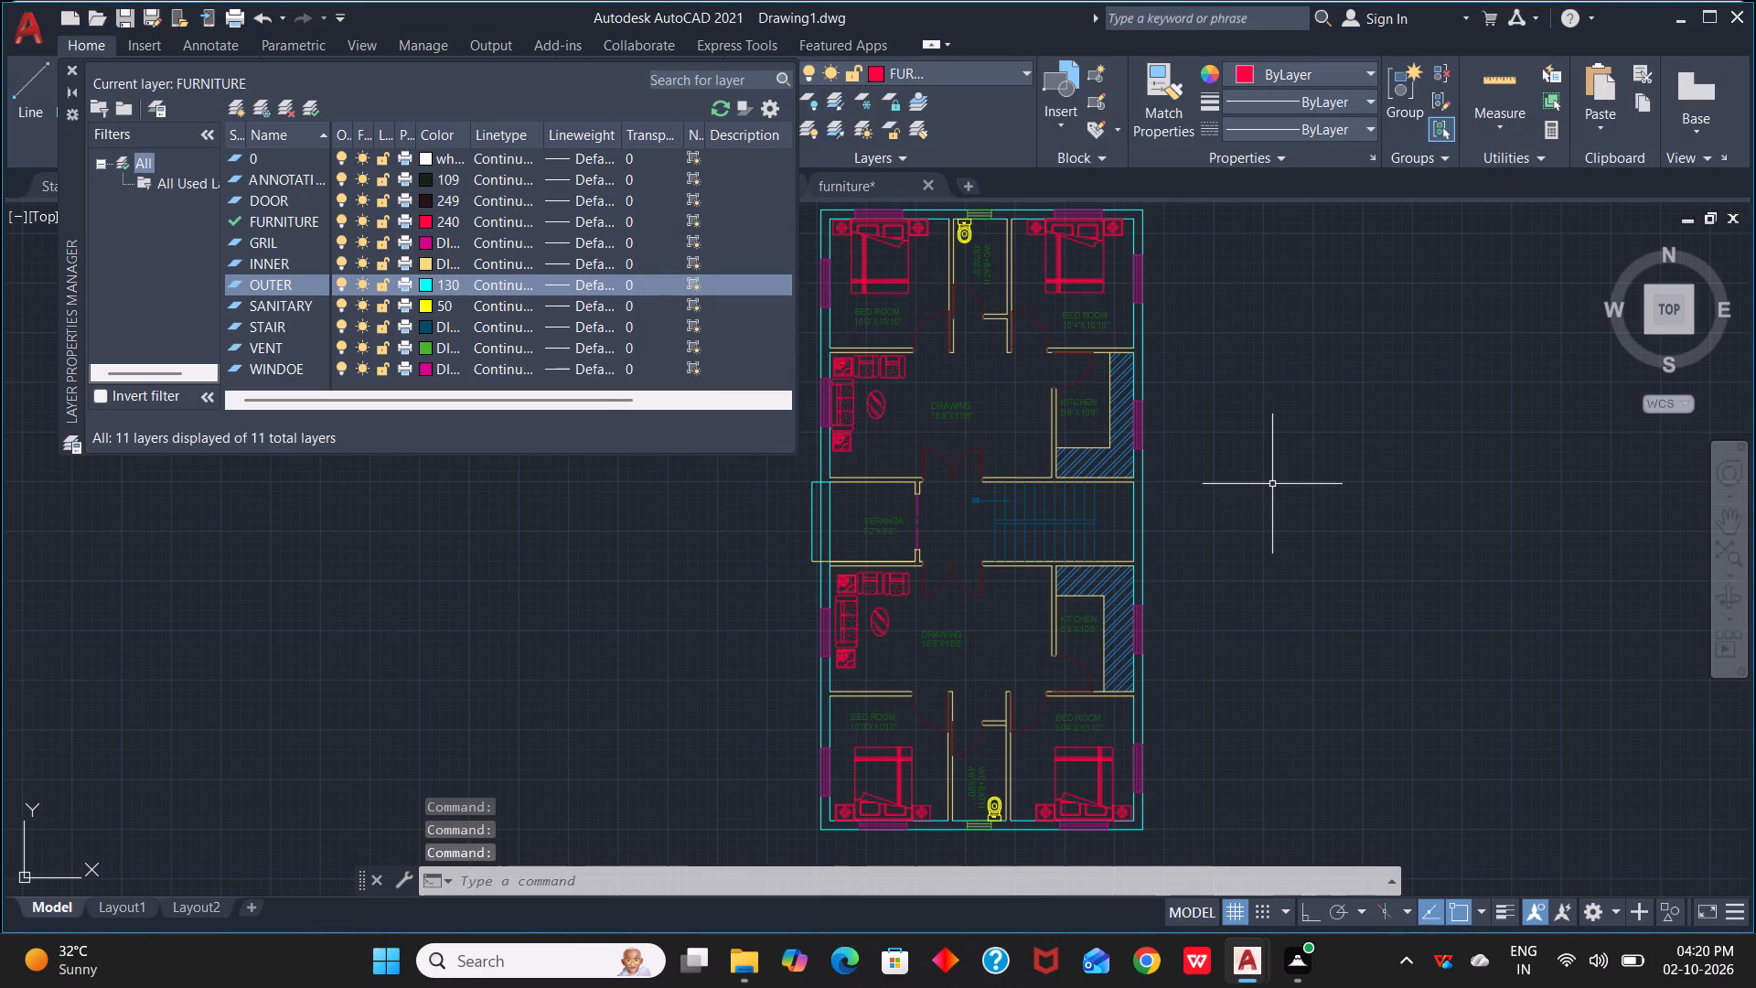
key("Escape")
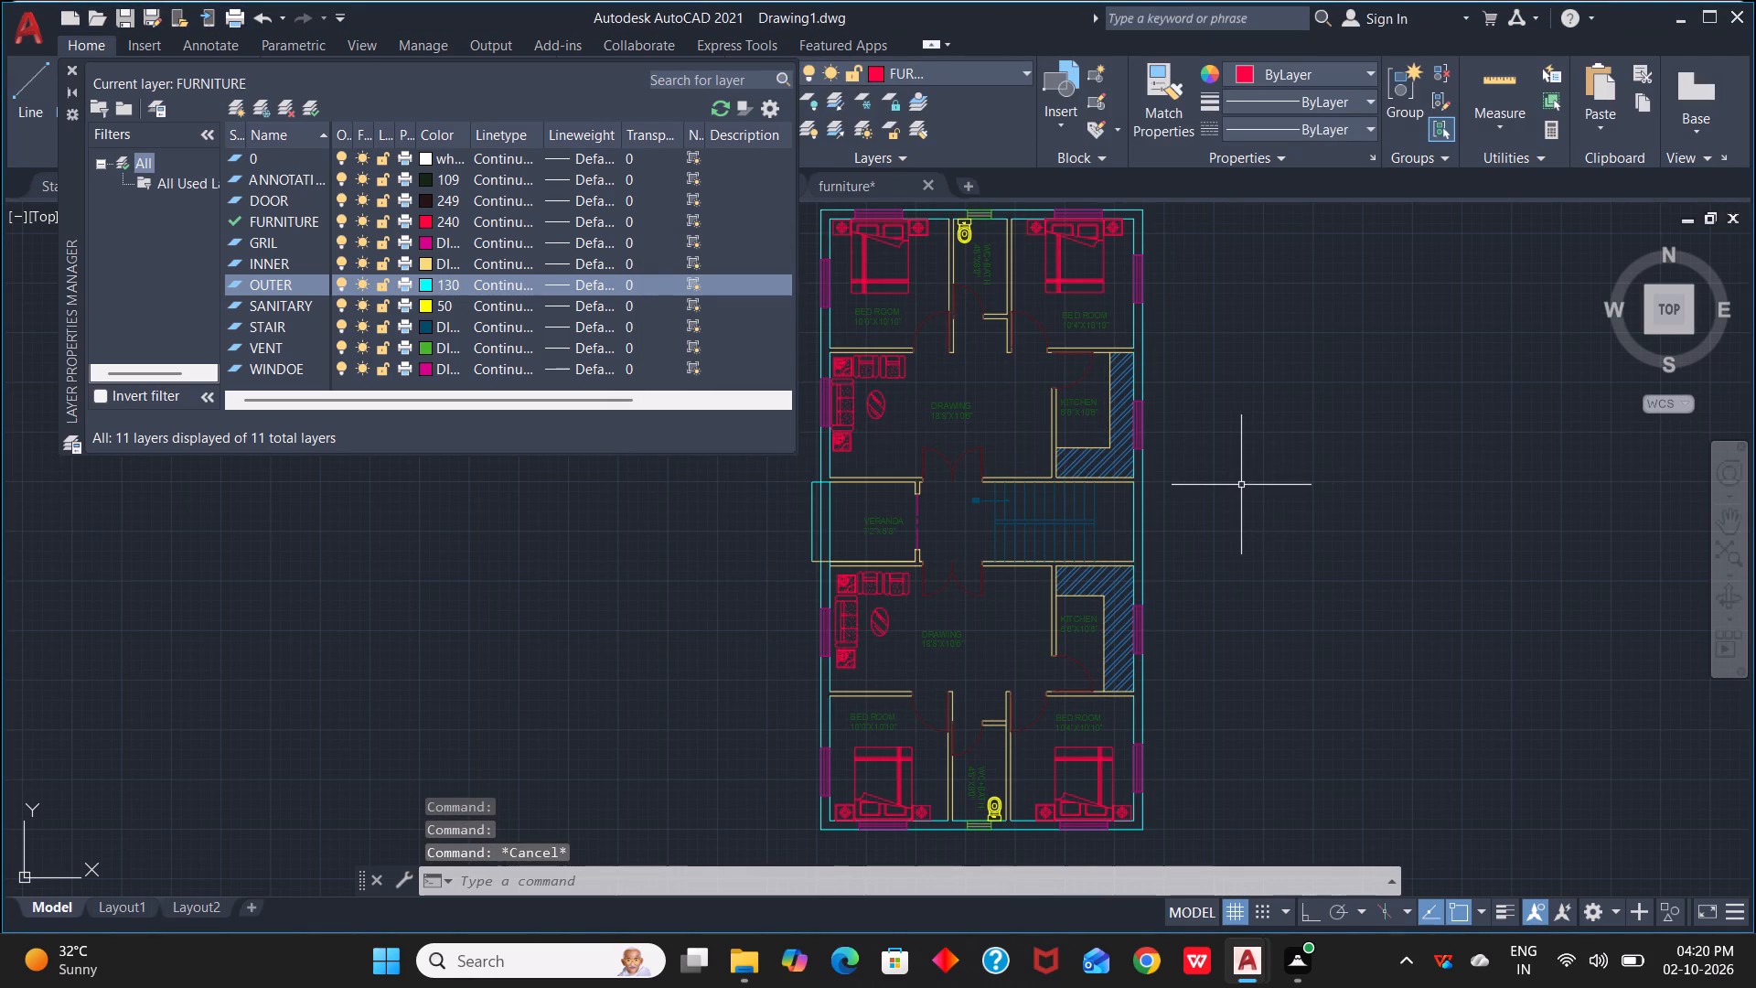
Select the veranda projection's three edge lines and shorten the lower one so its inner end meets the exterior wall's outer face.
left_click(811, 515)
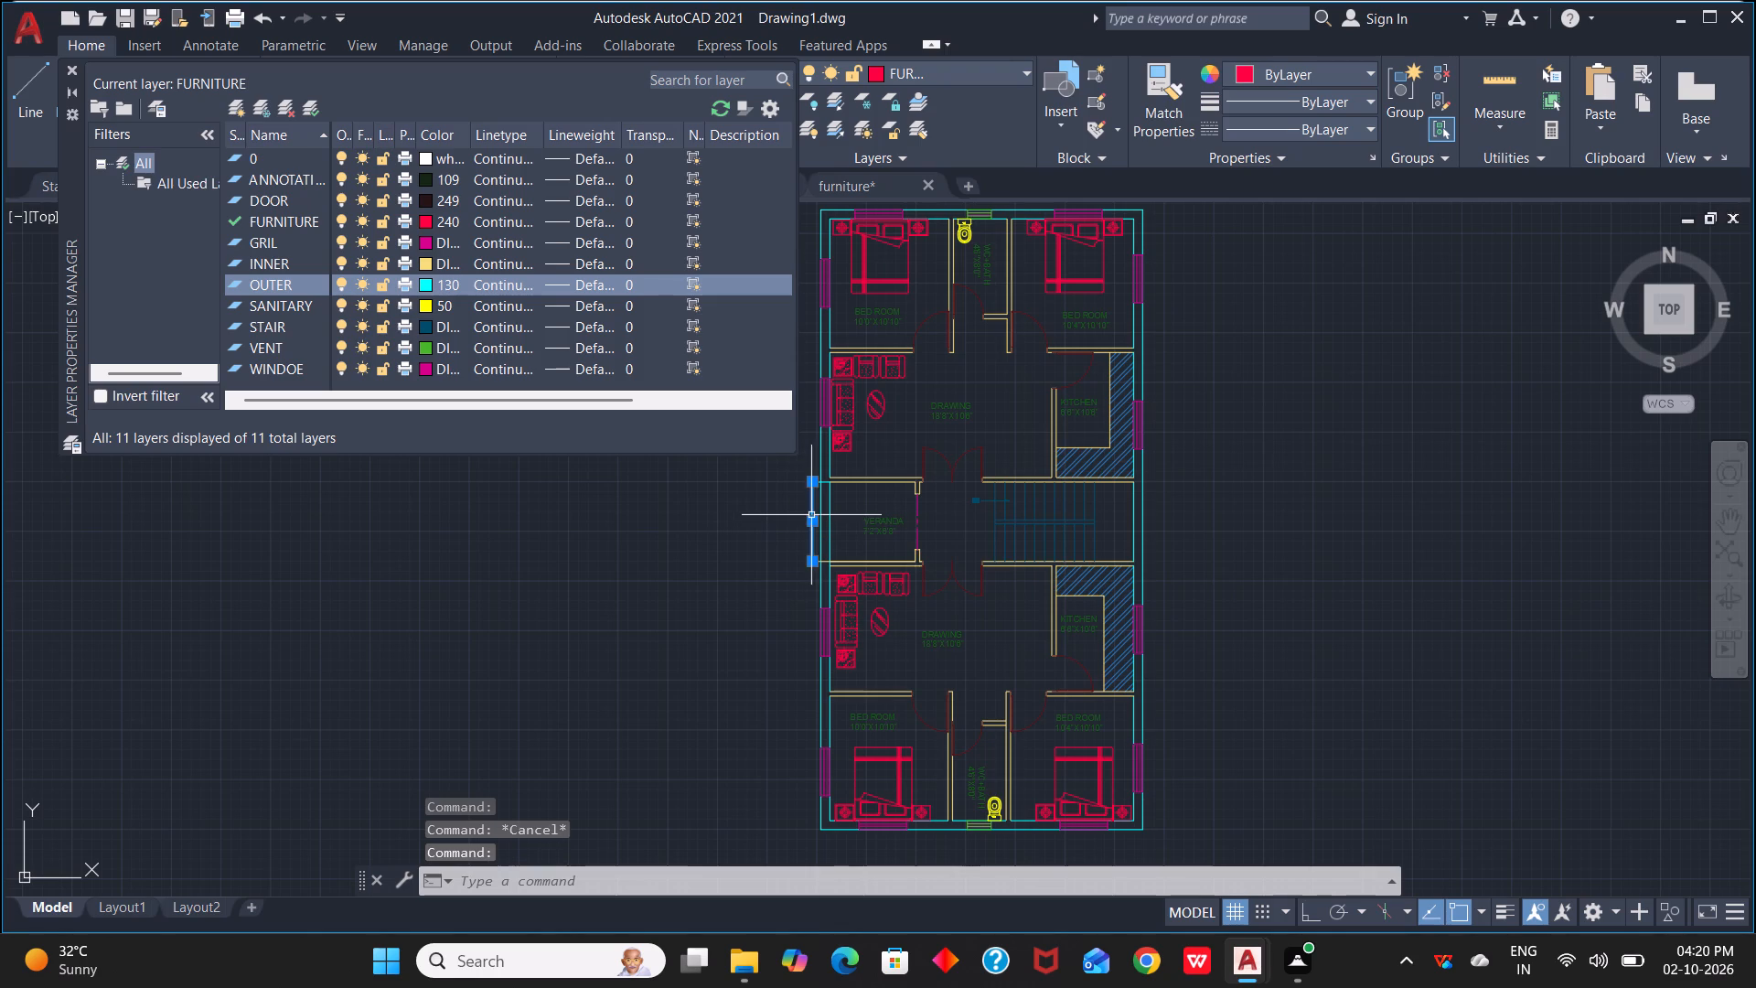
scroll(818, 509, "up", 5)
scroll(795, 403, "down", 2)
middle_click_drag(795, 404, 832, 457)
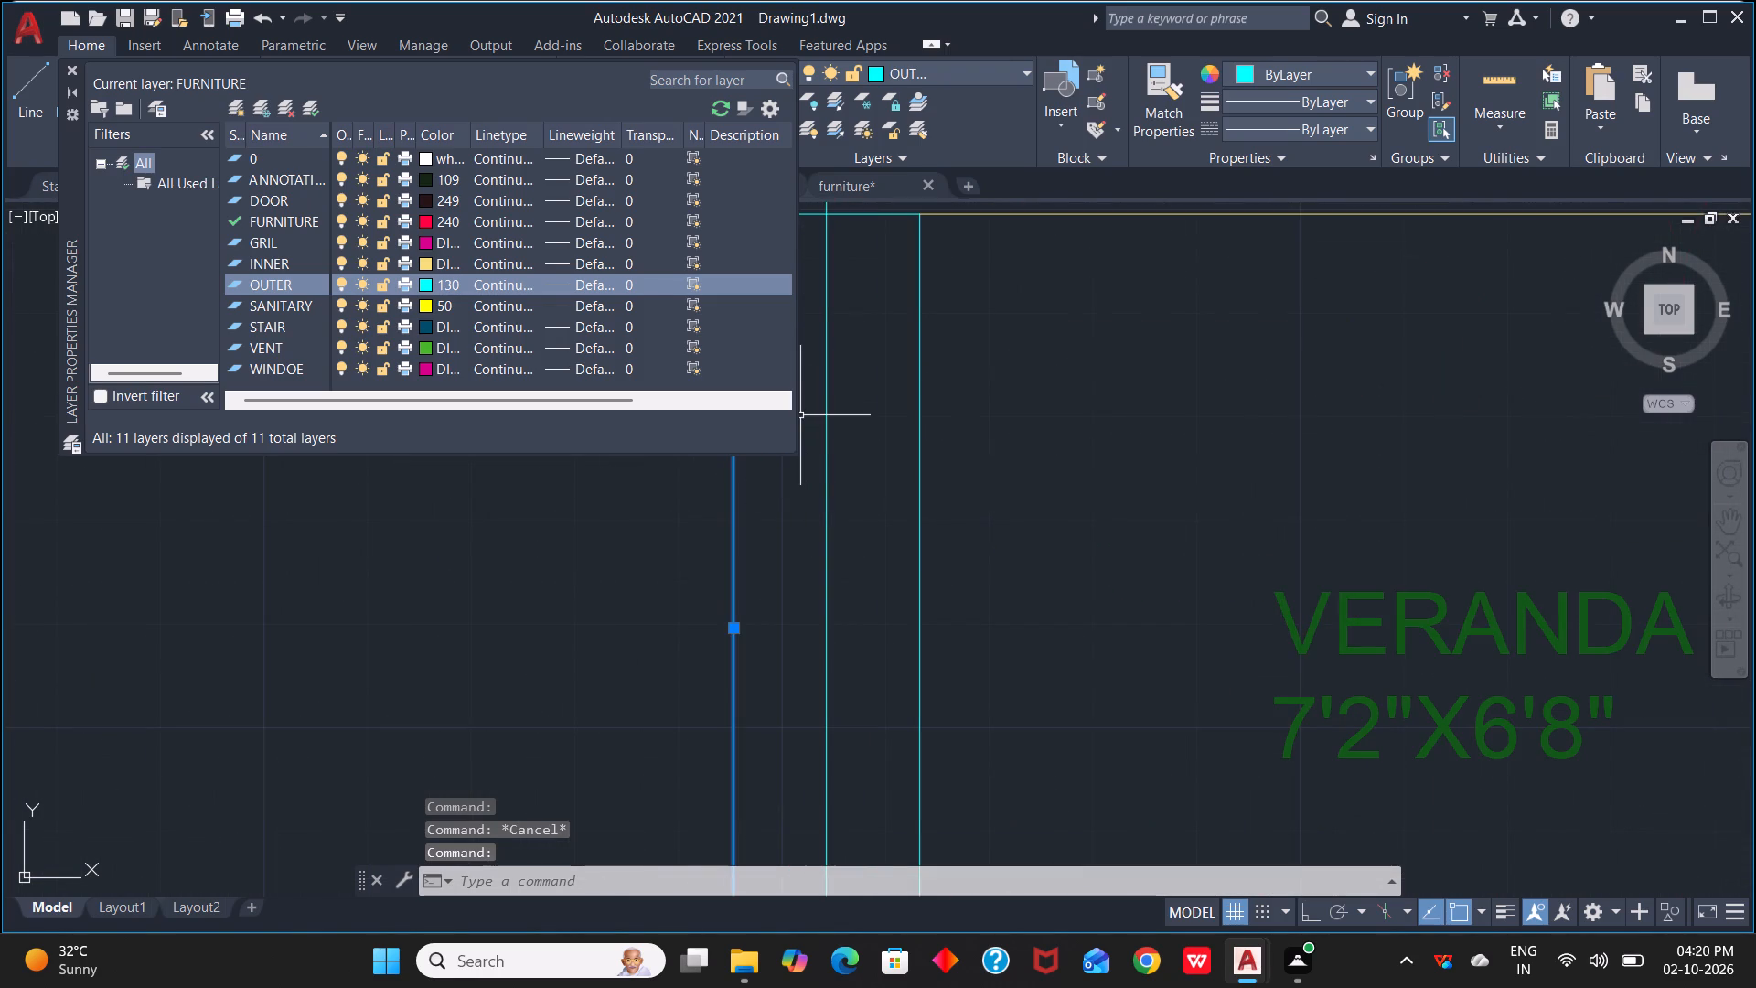
middle_click_drag(832, 457, 1005, 562)
middle_click_drag(952, 537, 1331, 623)
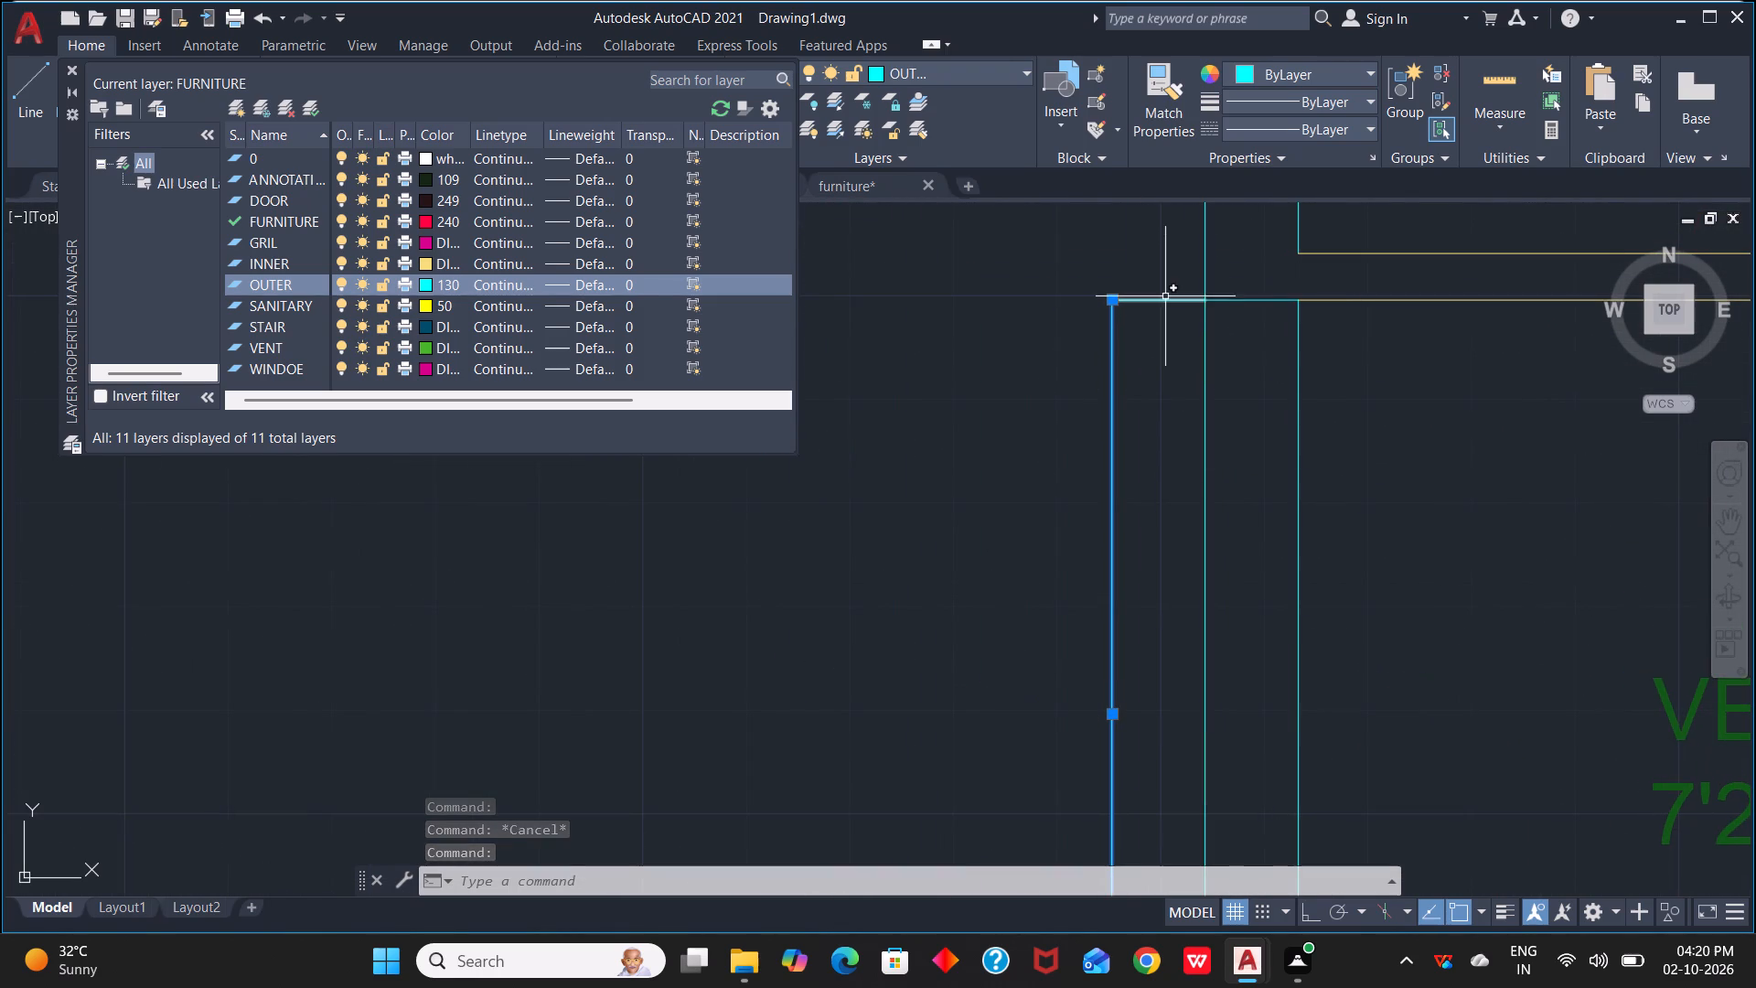
left_click(1165, 302)
scroll(1202, 524, "down", 3)
middle_click_drag(1199, 570, 1183, 360)
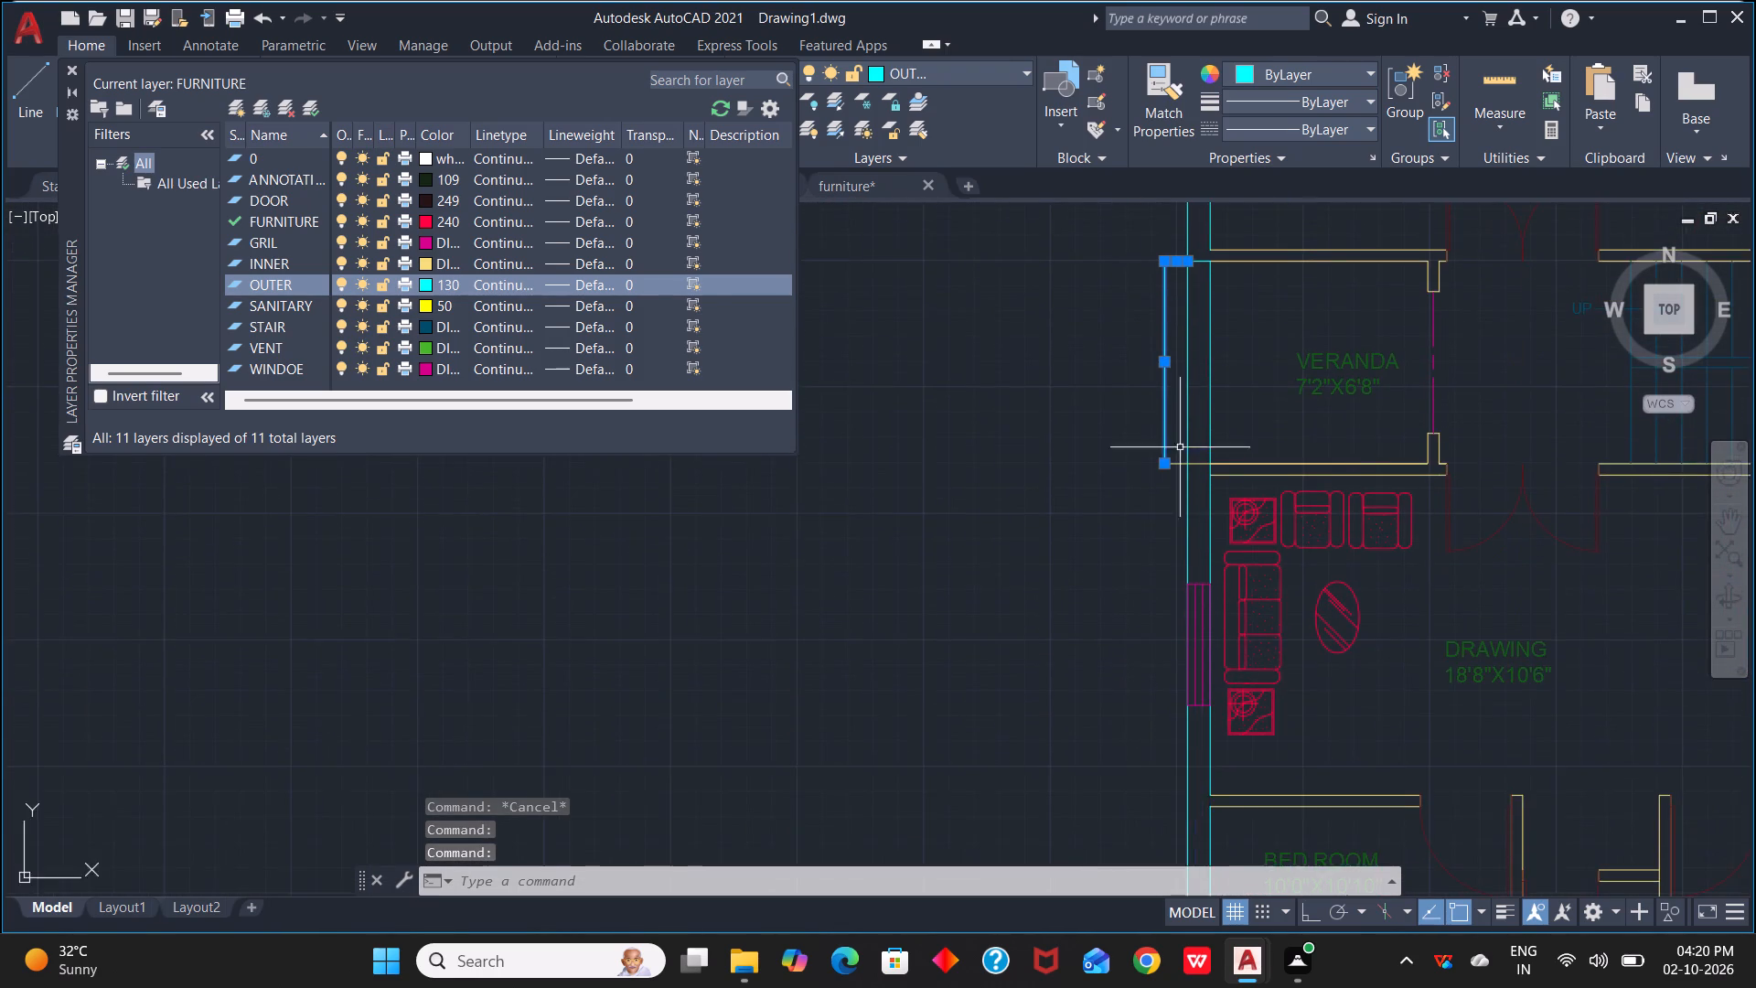
scroll(1178, 478, "up", 2)
left_click(1176, 442)
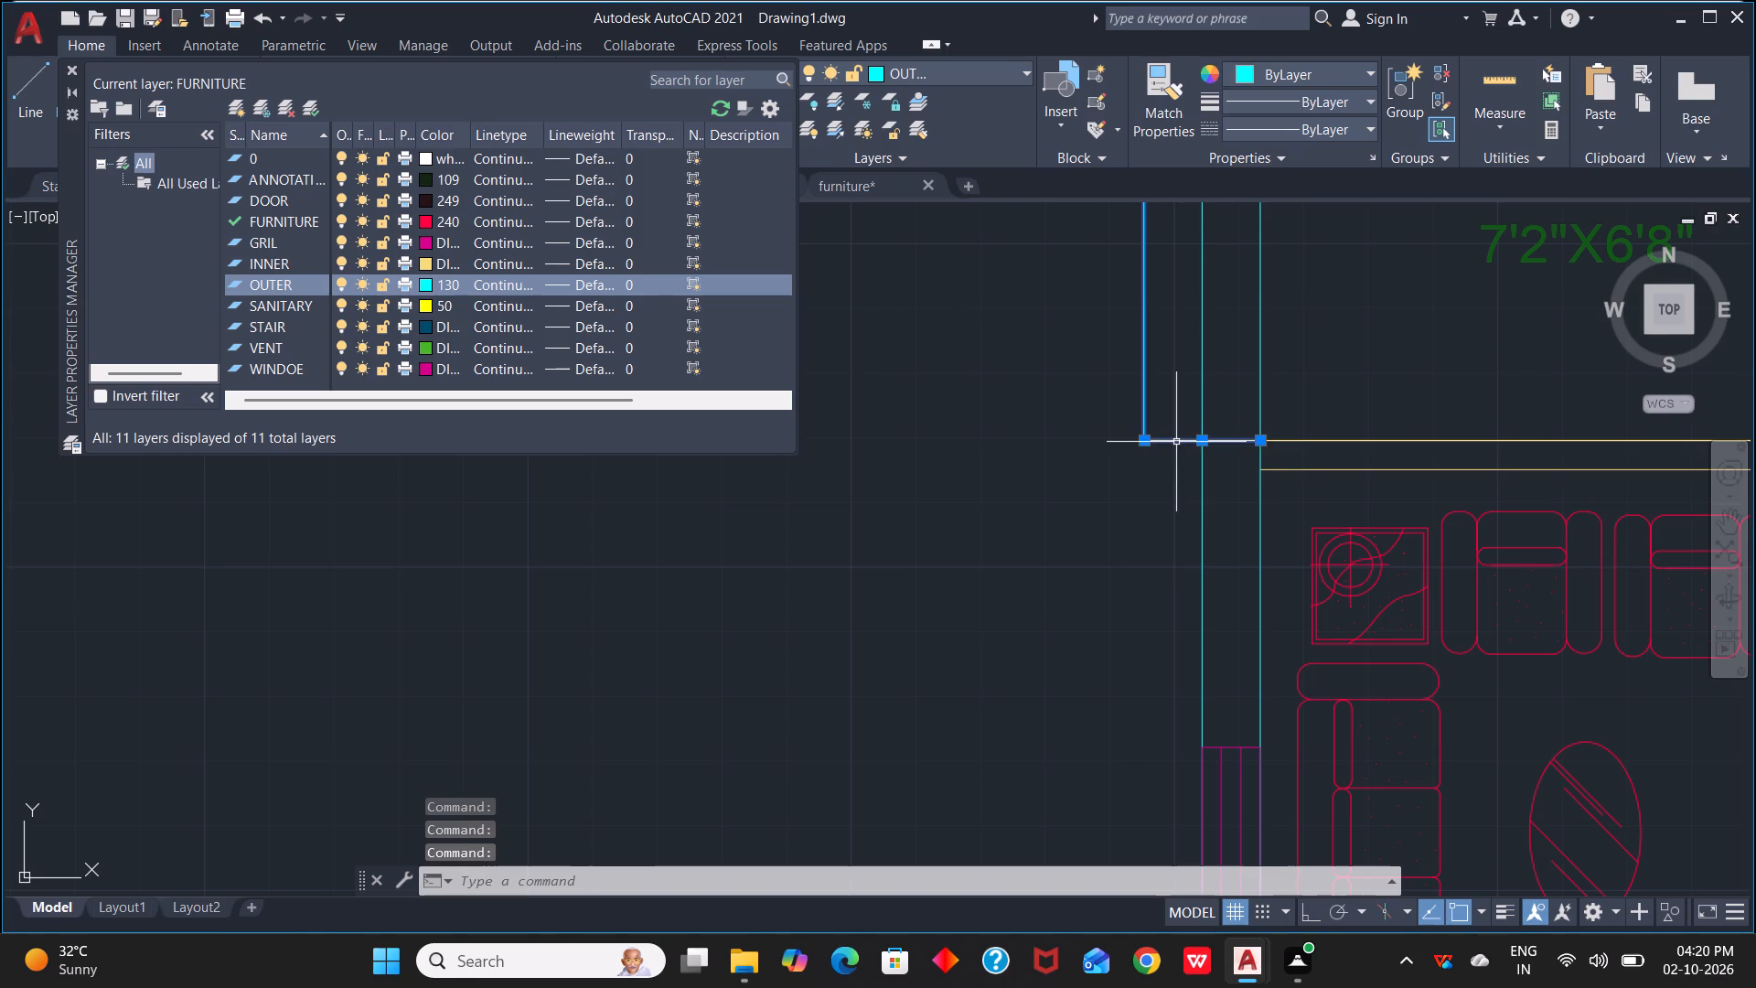
left_click_drag(1259, 442, 1189, 443)
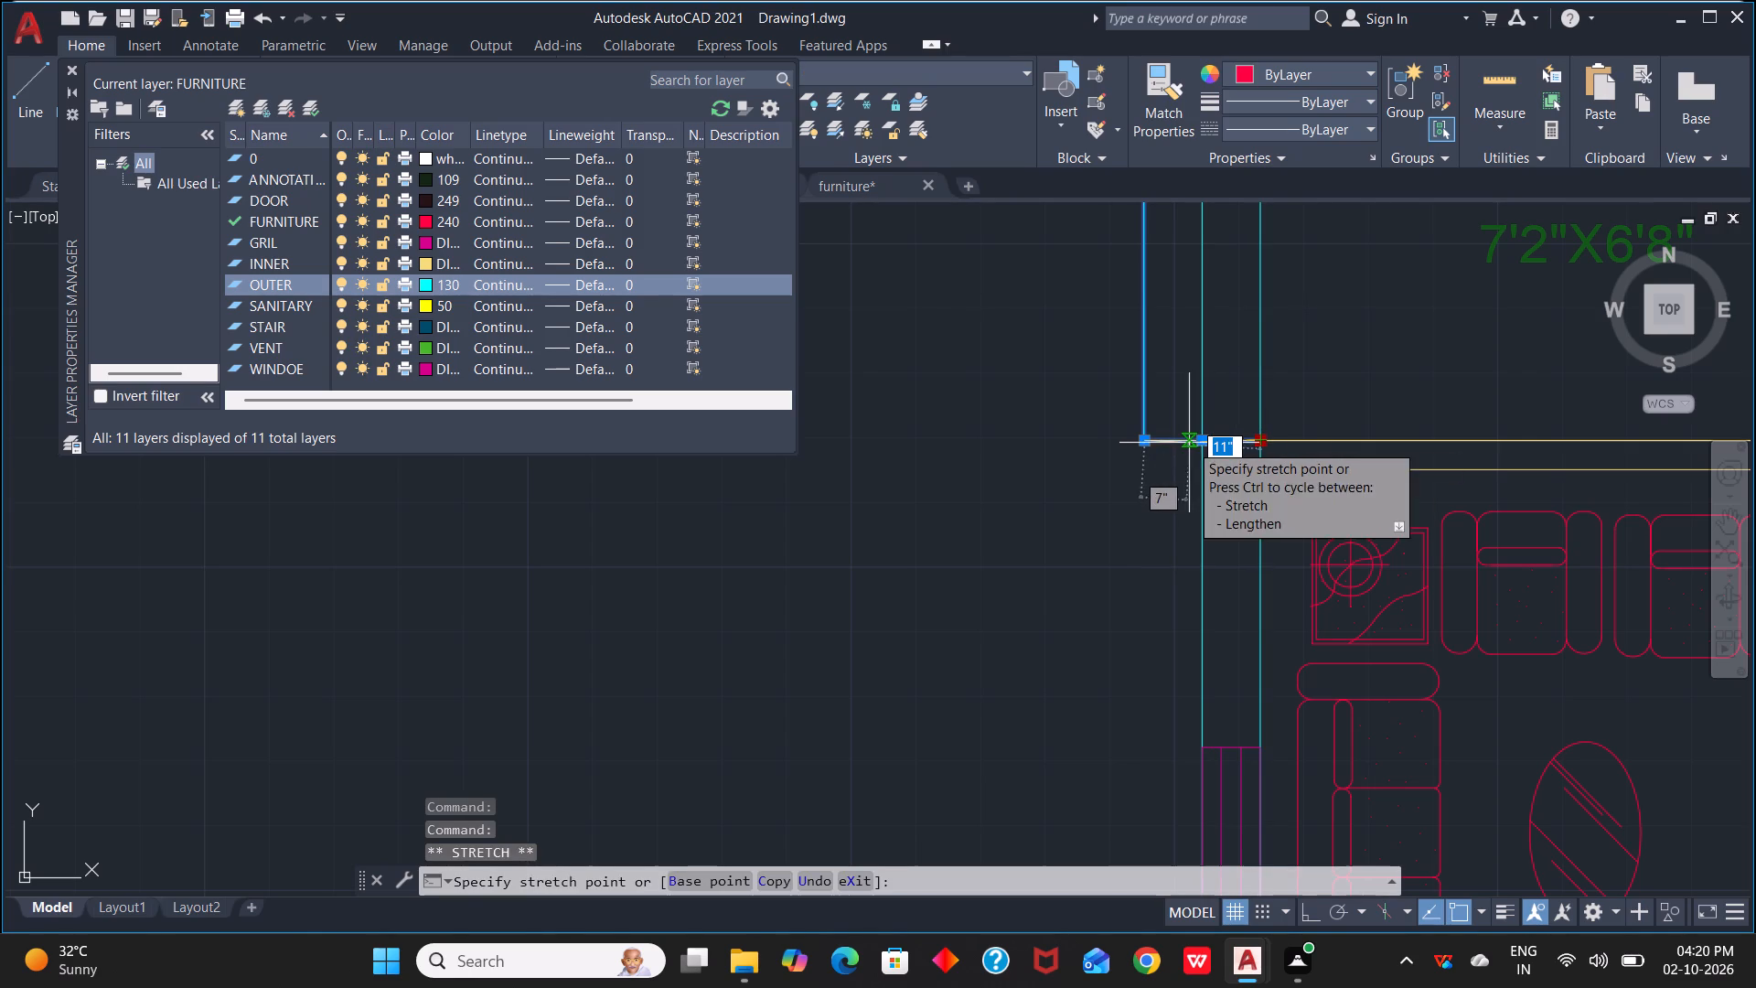
left_click_drag(1189, 443, 1199, 445)
left_click(1199, 445)
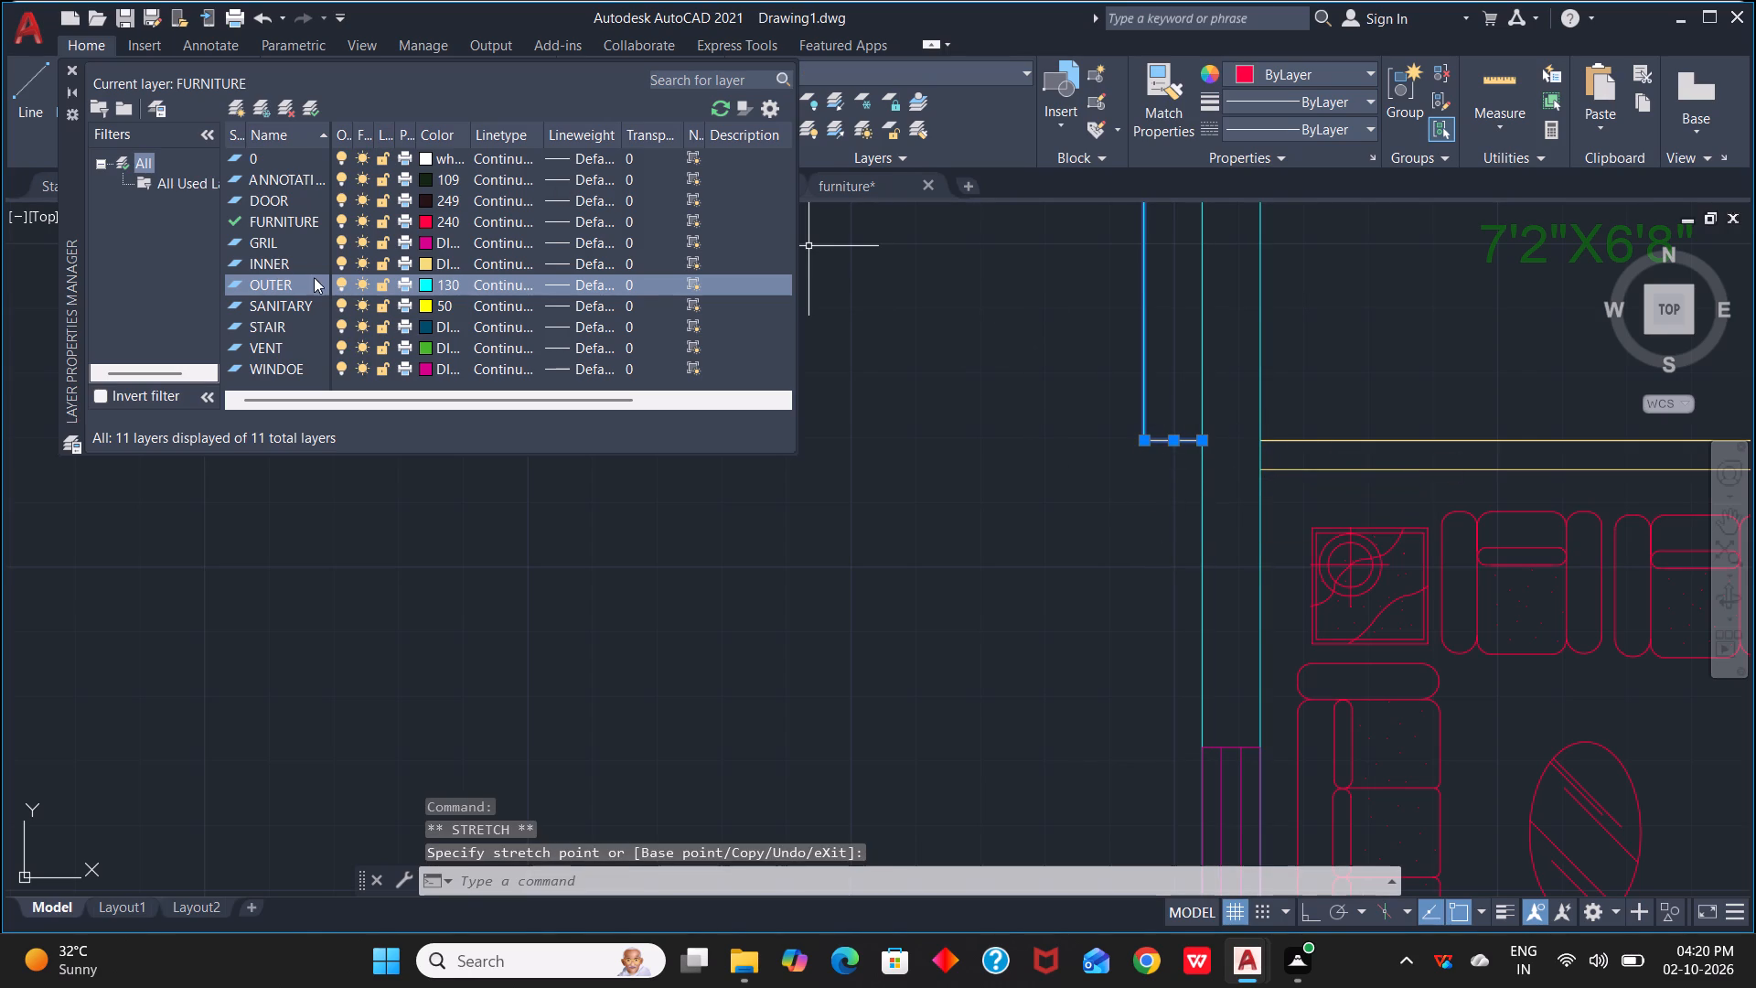
Assign the veranda projection's three edge lines to the STAIR layer.
left_click(295, 327)
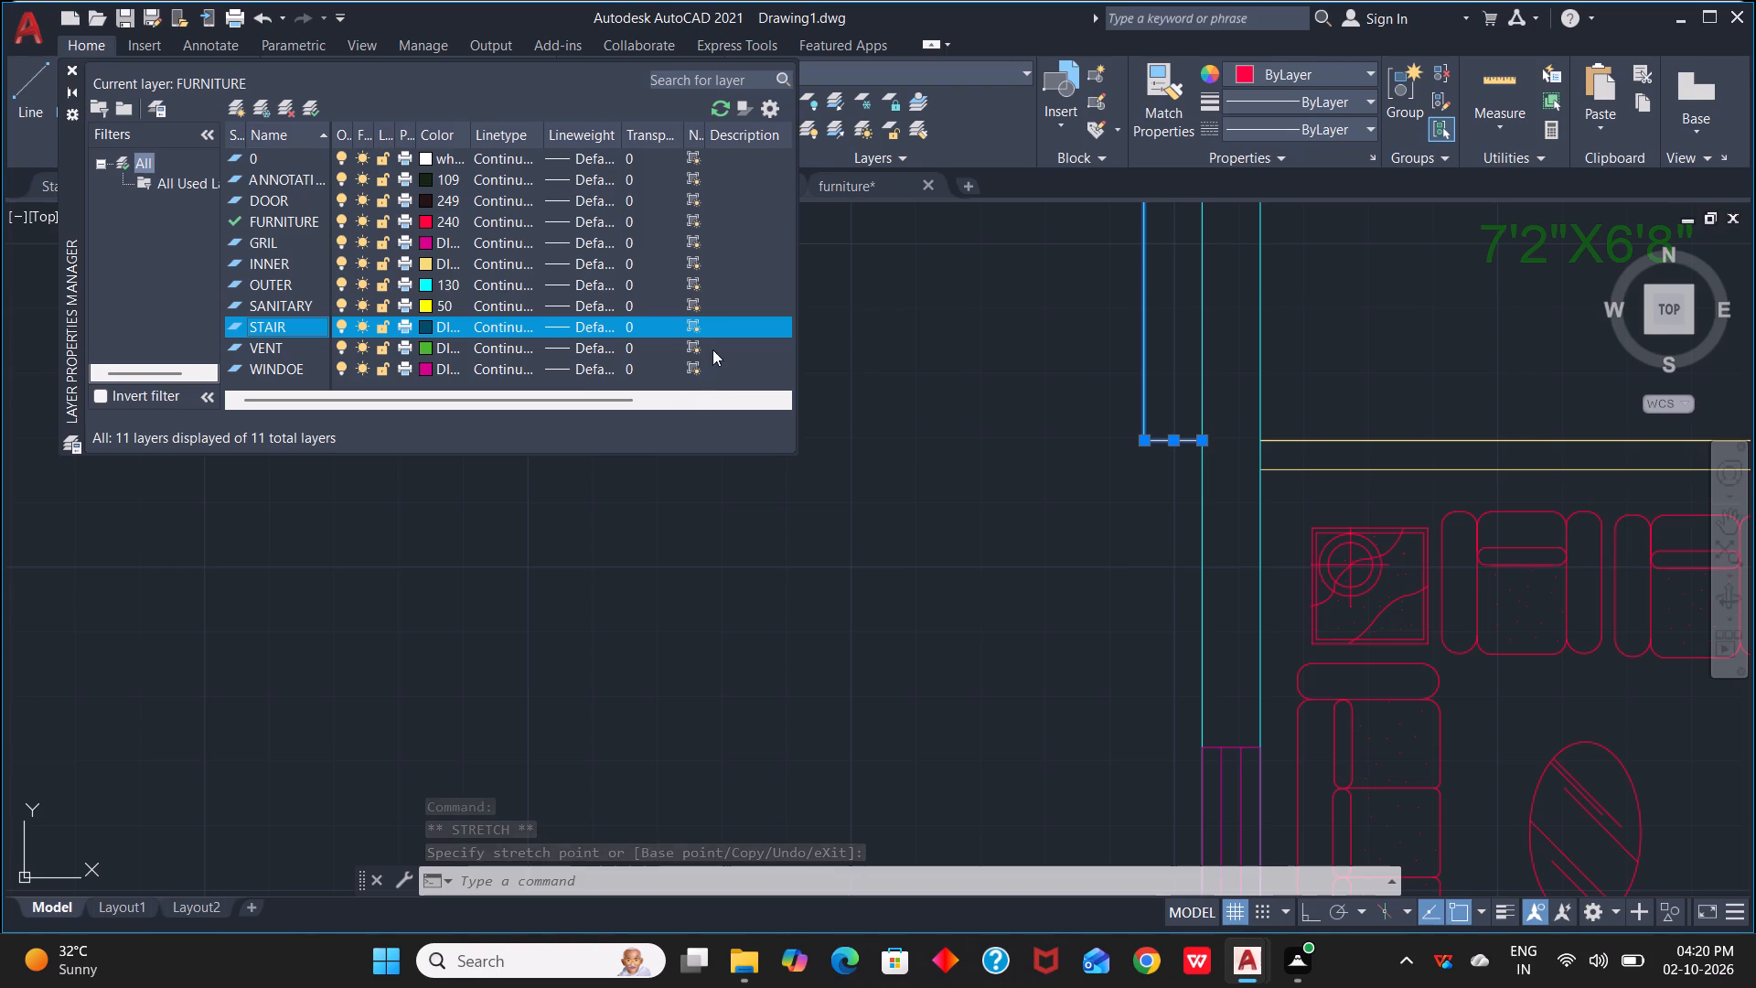
left_click(1025, 70)
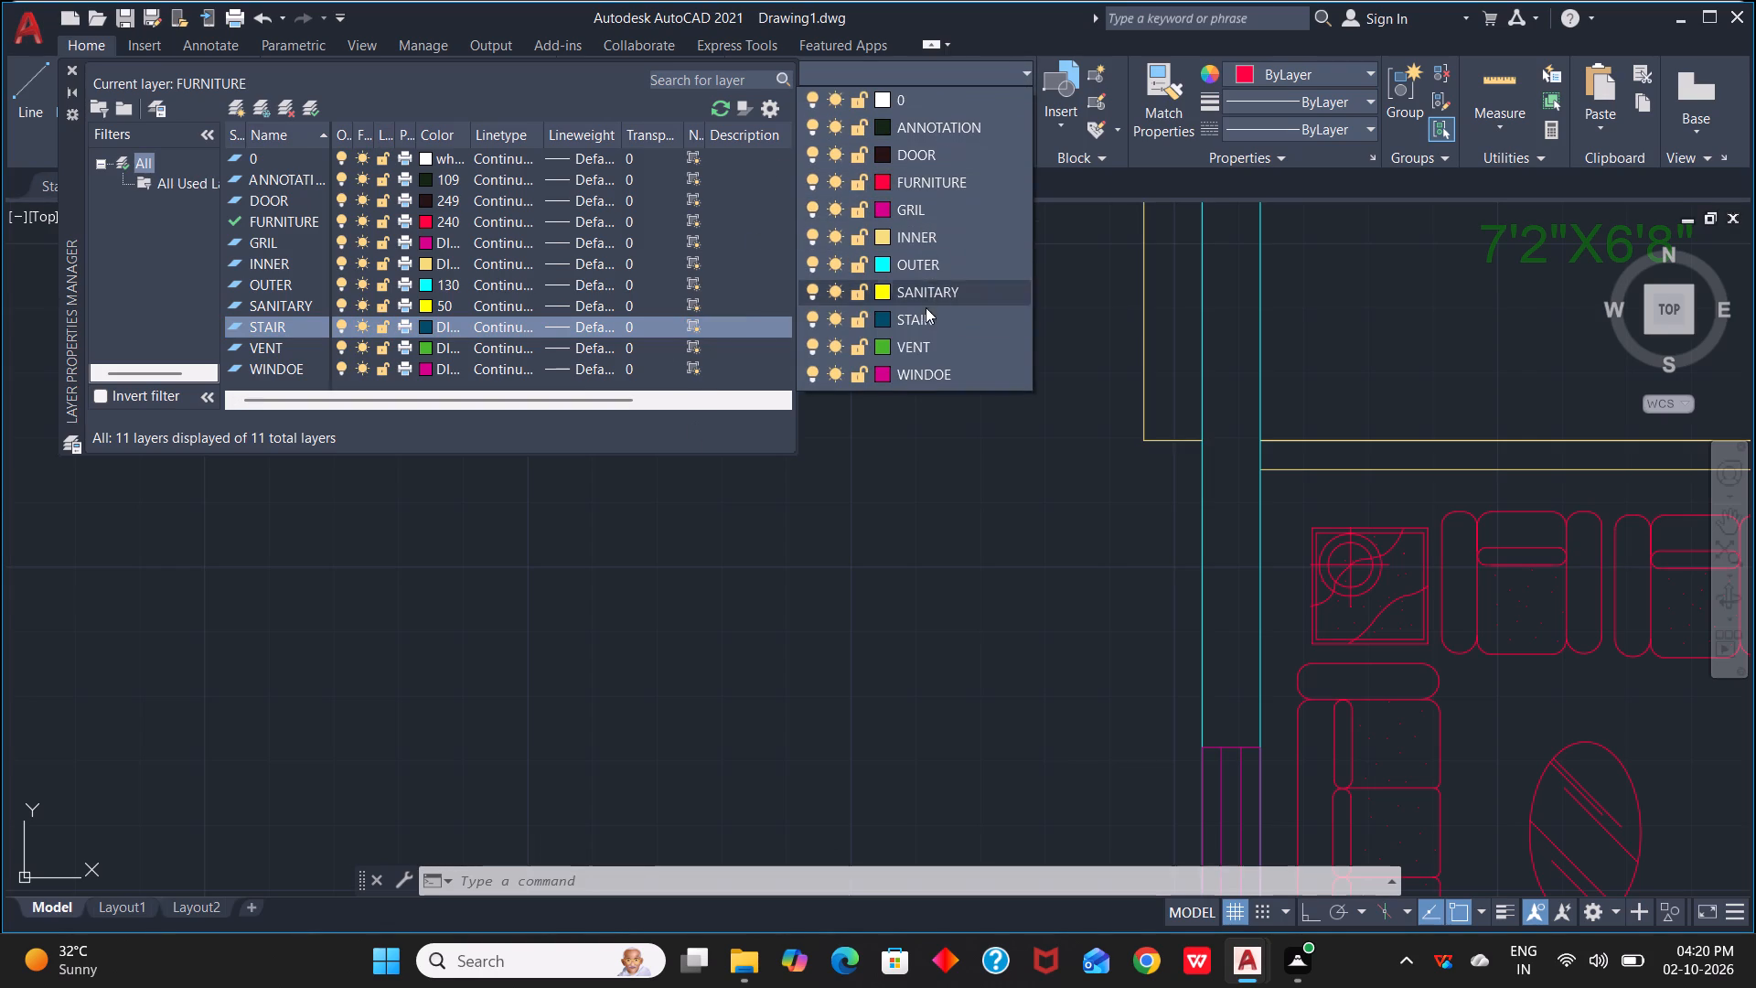
left_click(921, 321)
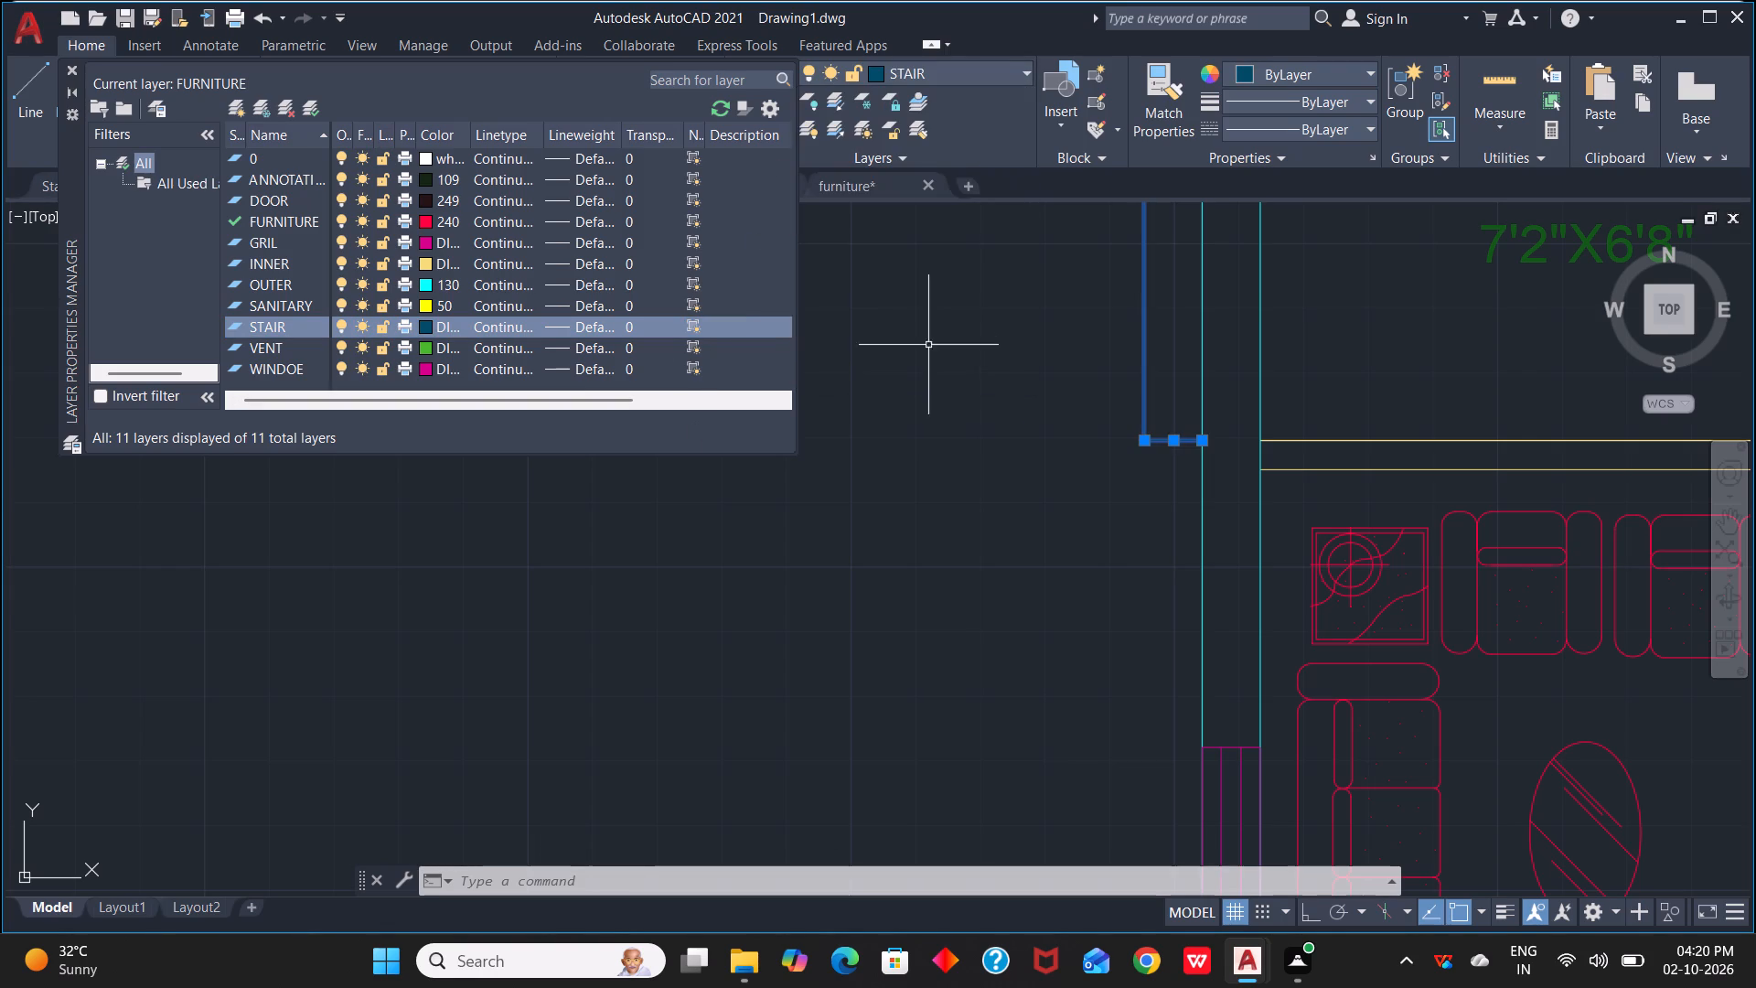
key("Escape")
Draw a 9" horizontal line across the exterior wall's thickness, continuing the veranda projection's lower edge to the wall's inner face.
type("L")
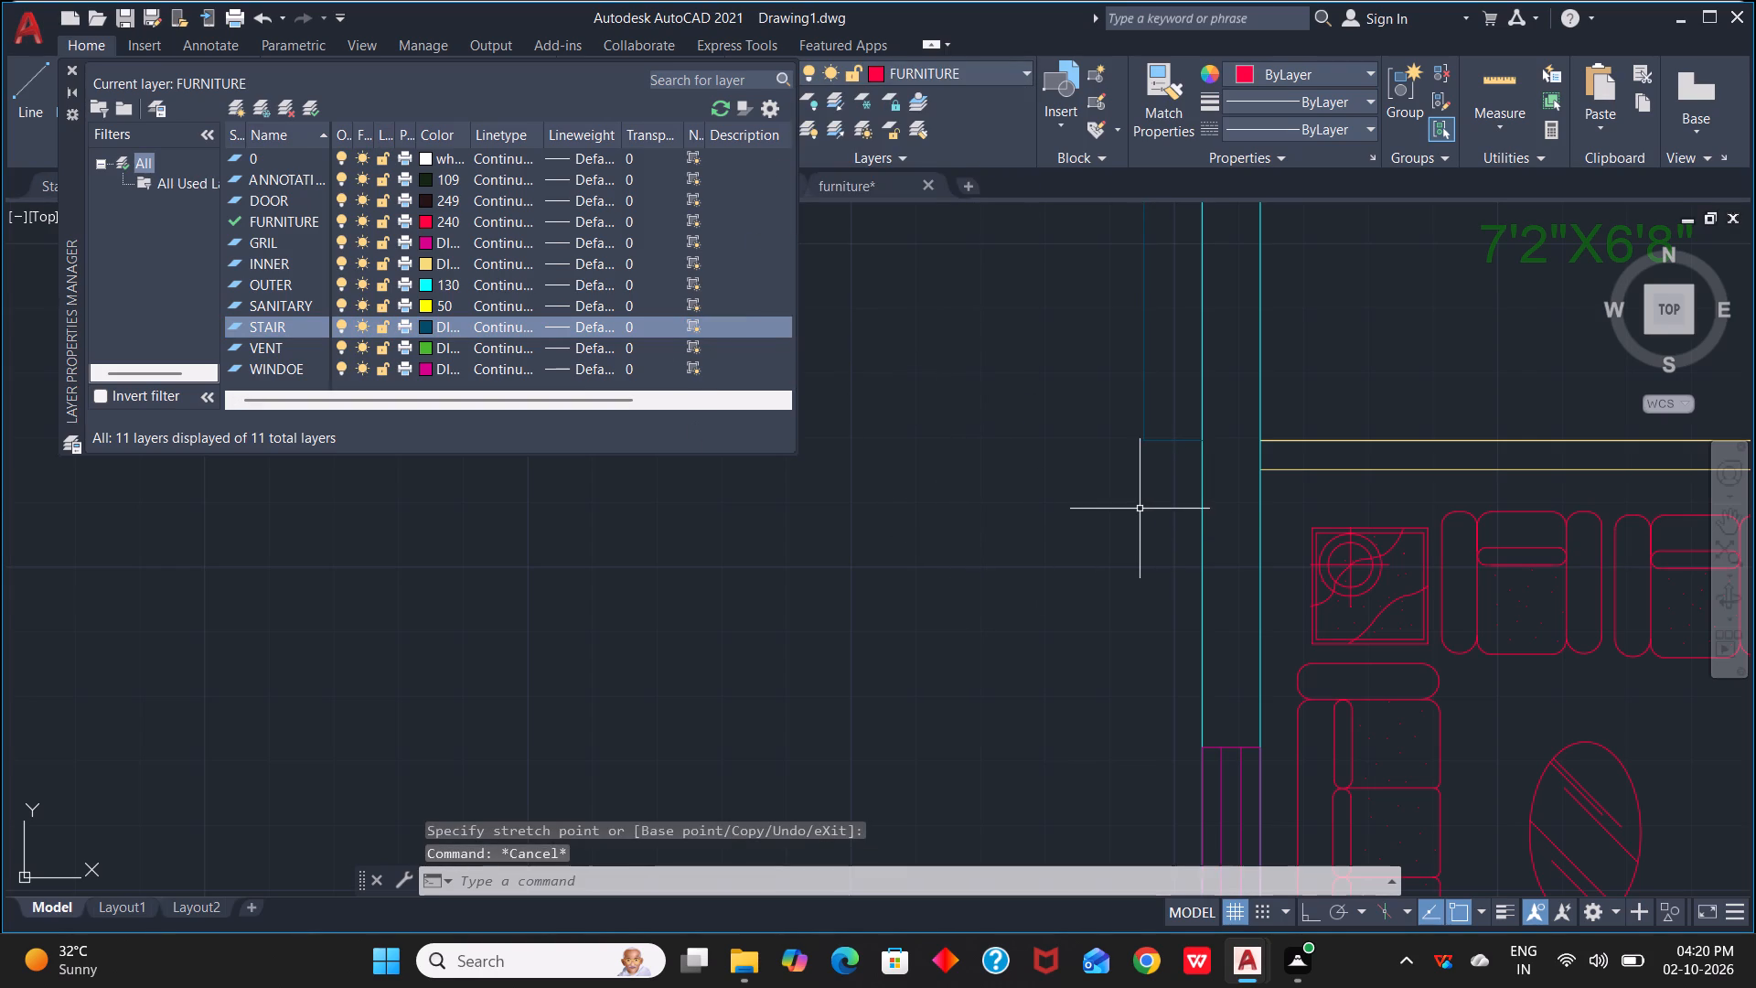
key("space")
scroll(1183, 435, "up", 3)
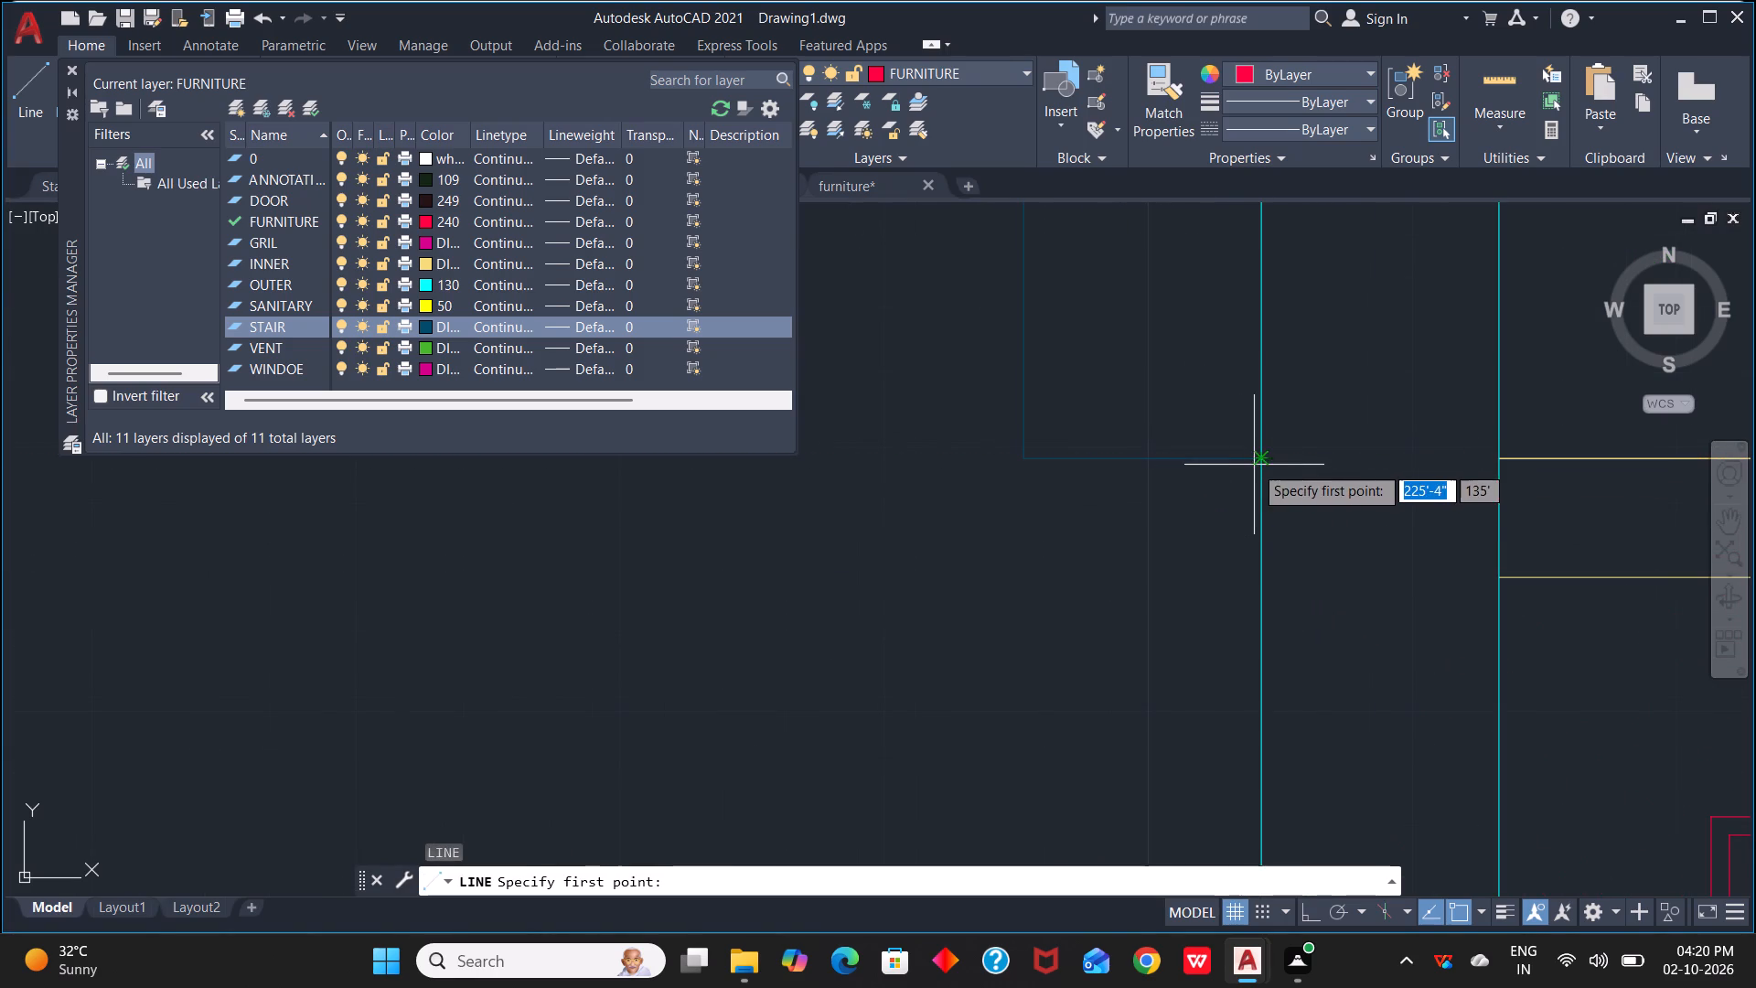
left_click(1259, 462)
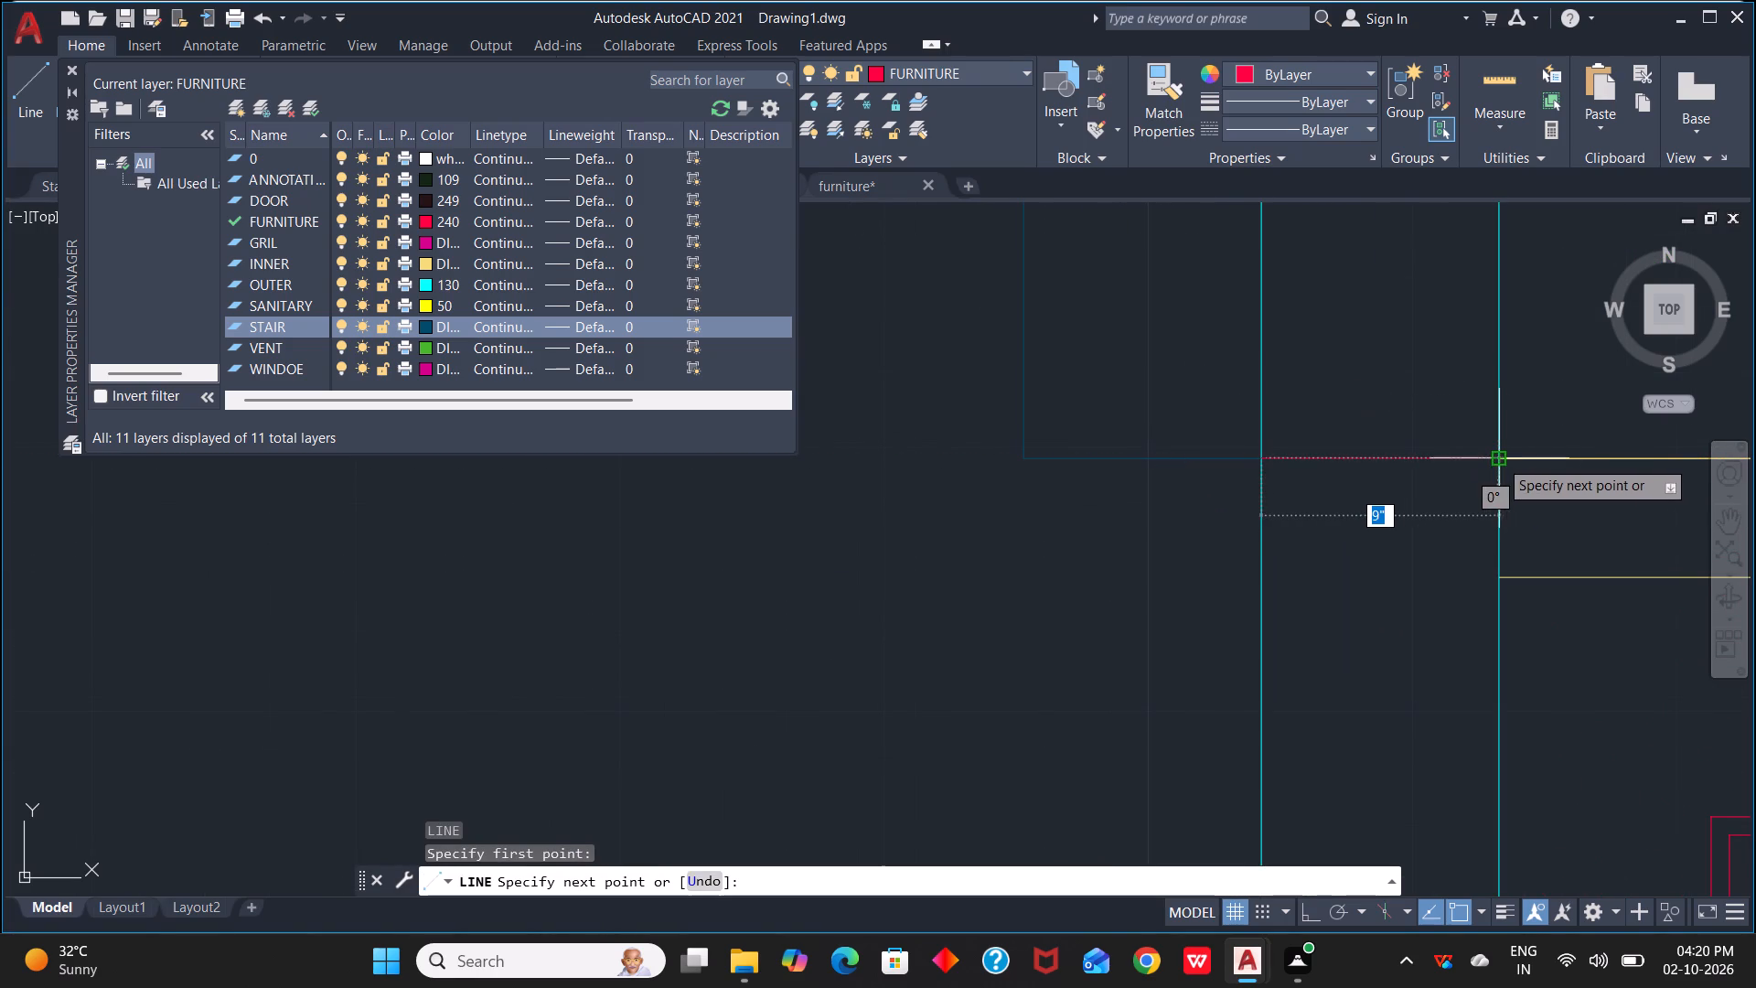
left_click(1499, 459)
key("Escape")
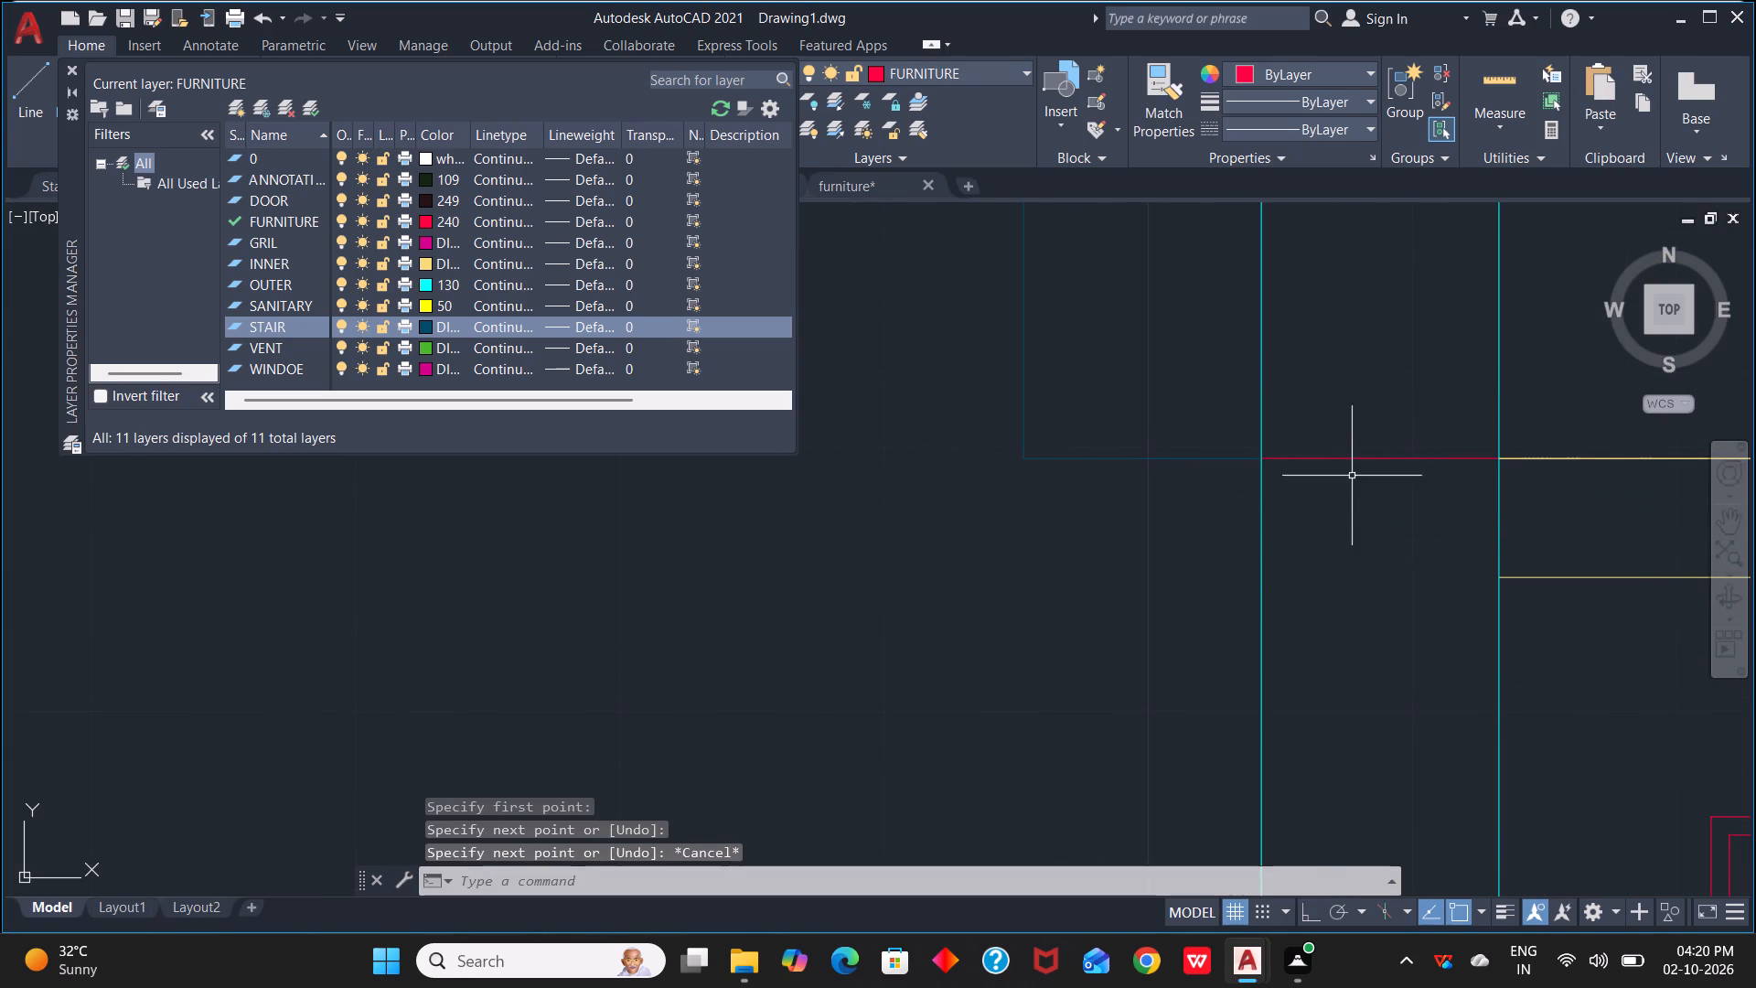
Assign the short line across the exterior wall at the veranda's lower corner to the OUTER layer.
scroll(1352, 472, "down", 5)
scroll(1352, 484, "up", 3)
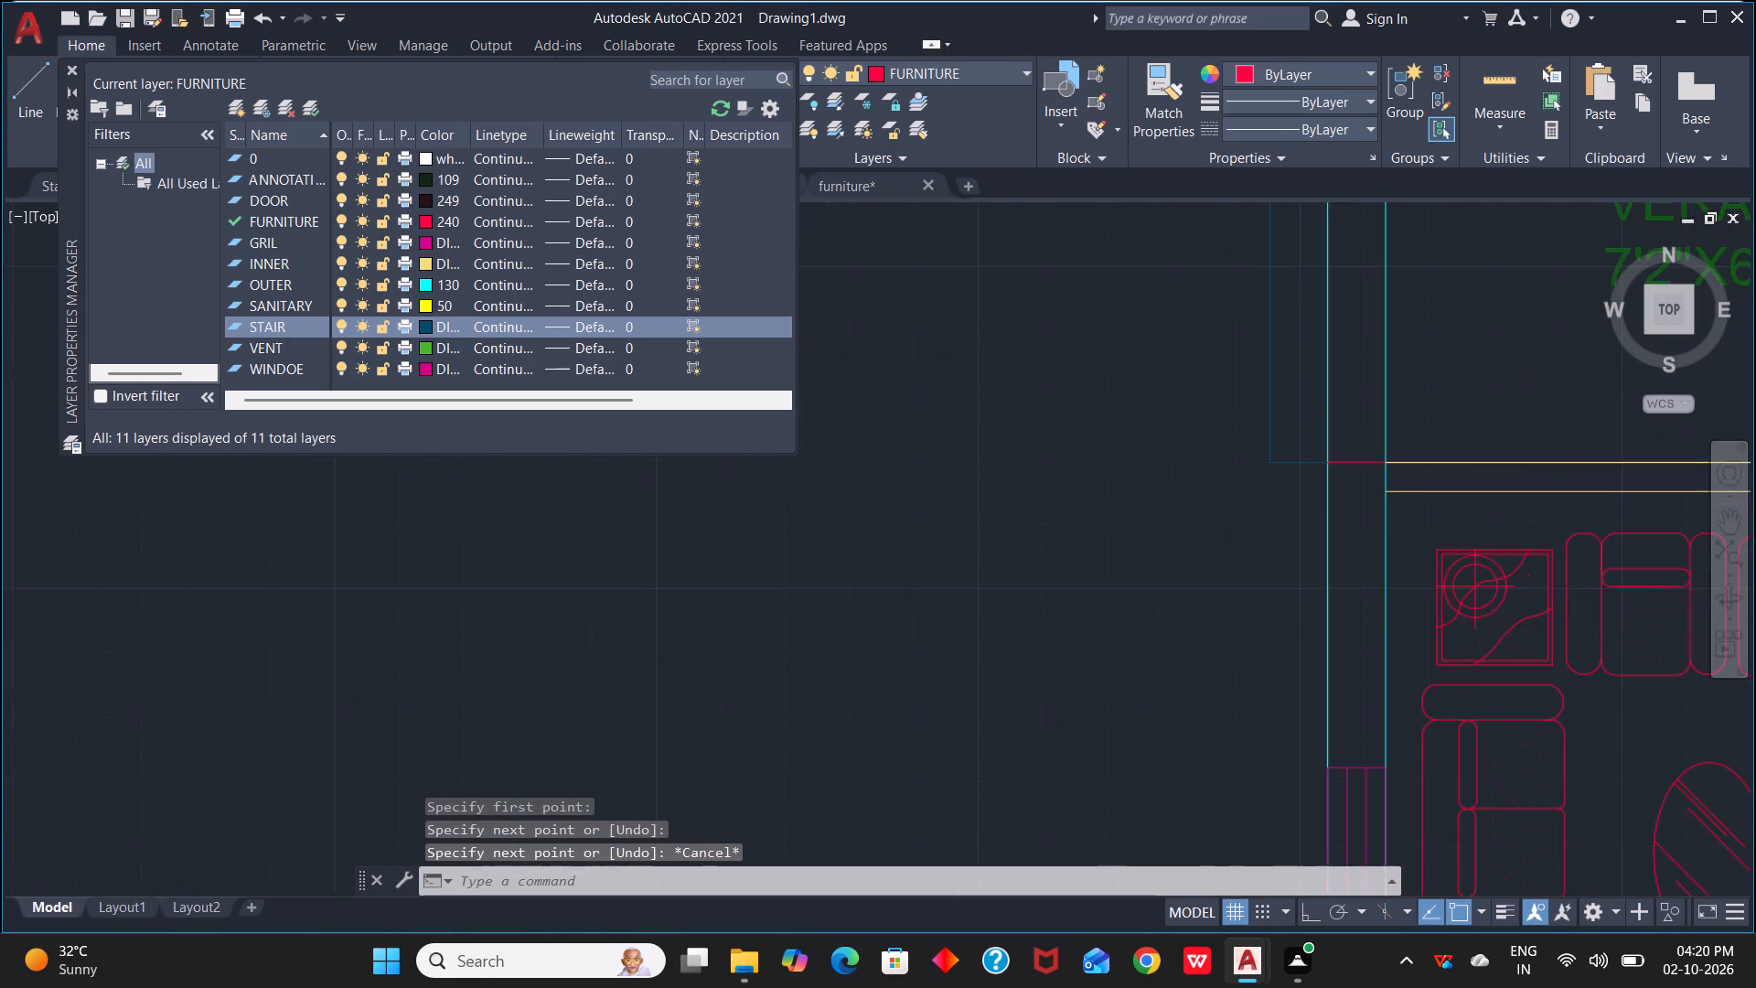
left_click(1358, 450)
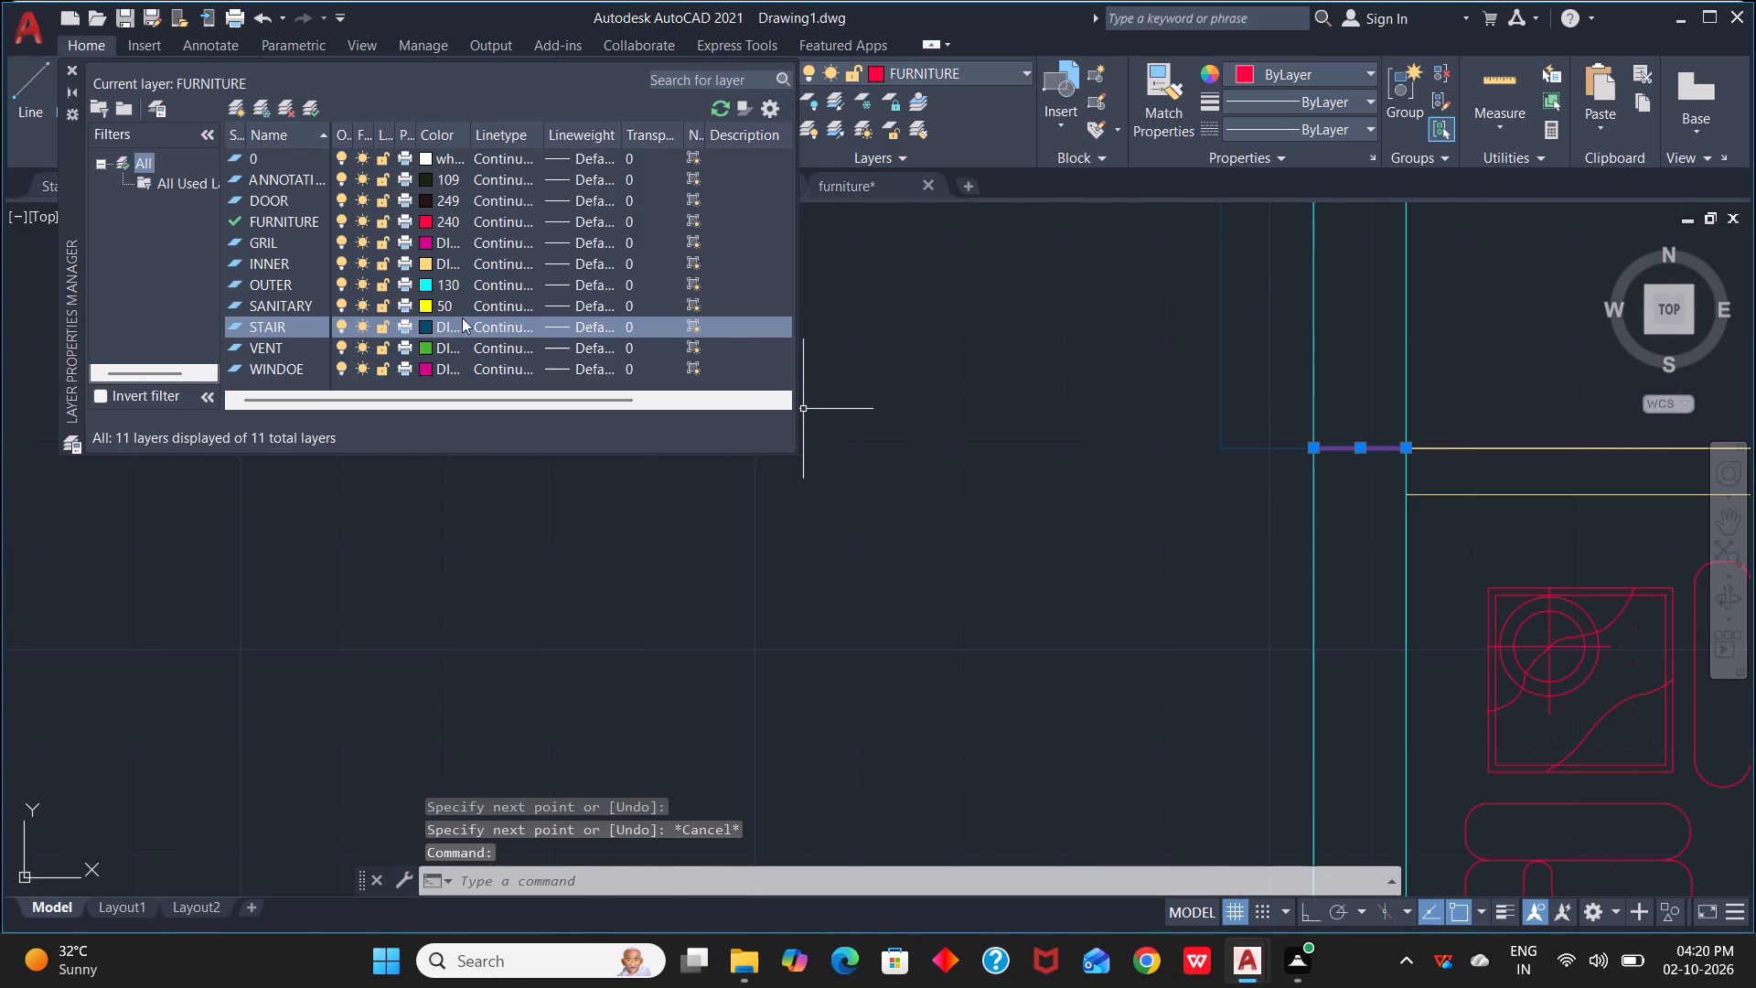
left_click(1027, 68)
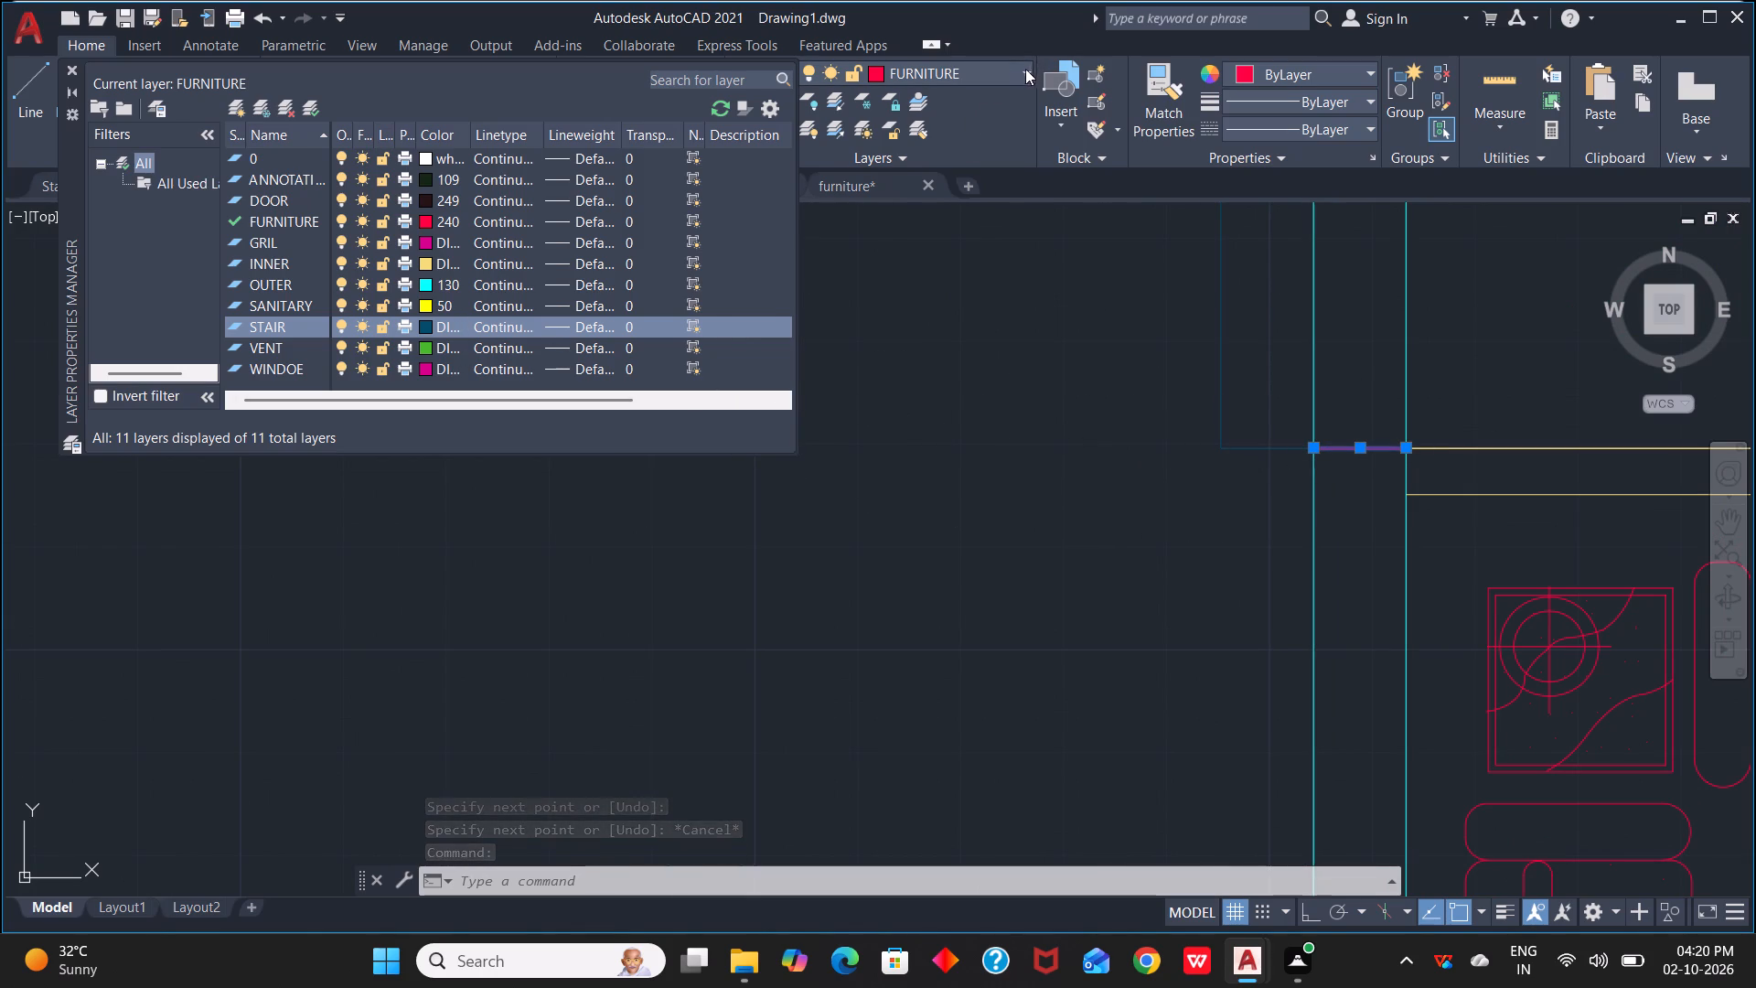
left_click(961, 260)
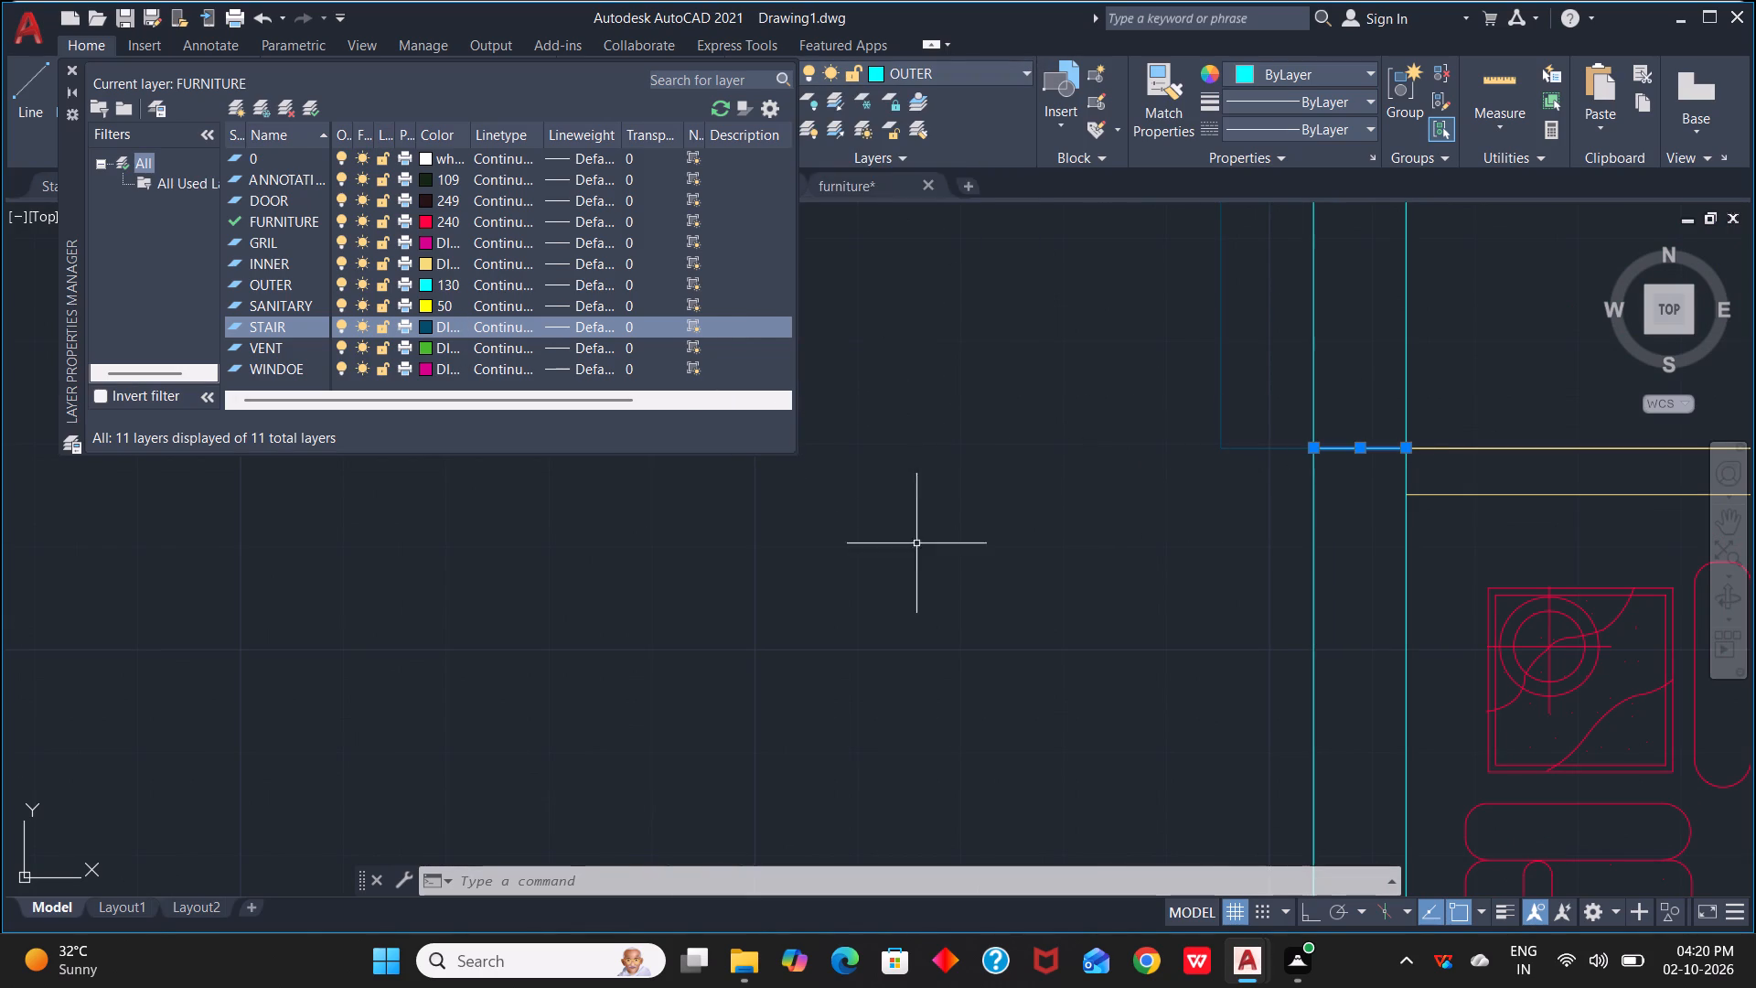
key("Escape")
Change the STAIR layer's colour to index colour 182.
scroll(931, 626, "down", 2)
scroll(1135, 493, "down", 1)
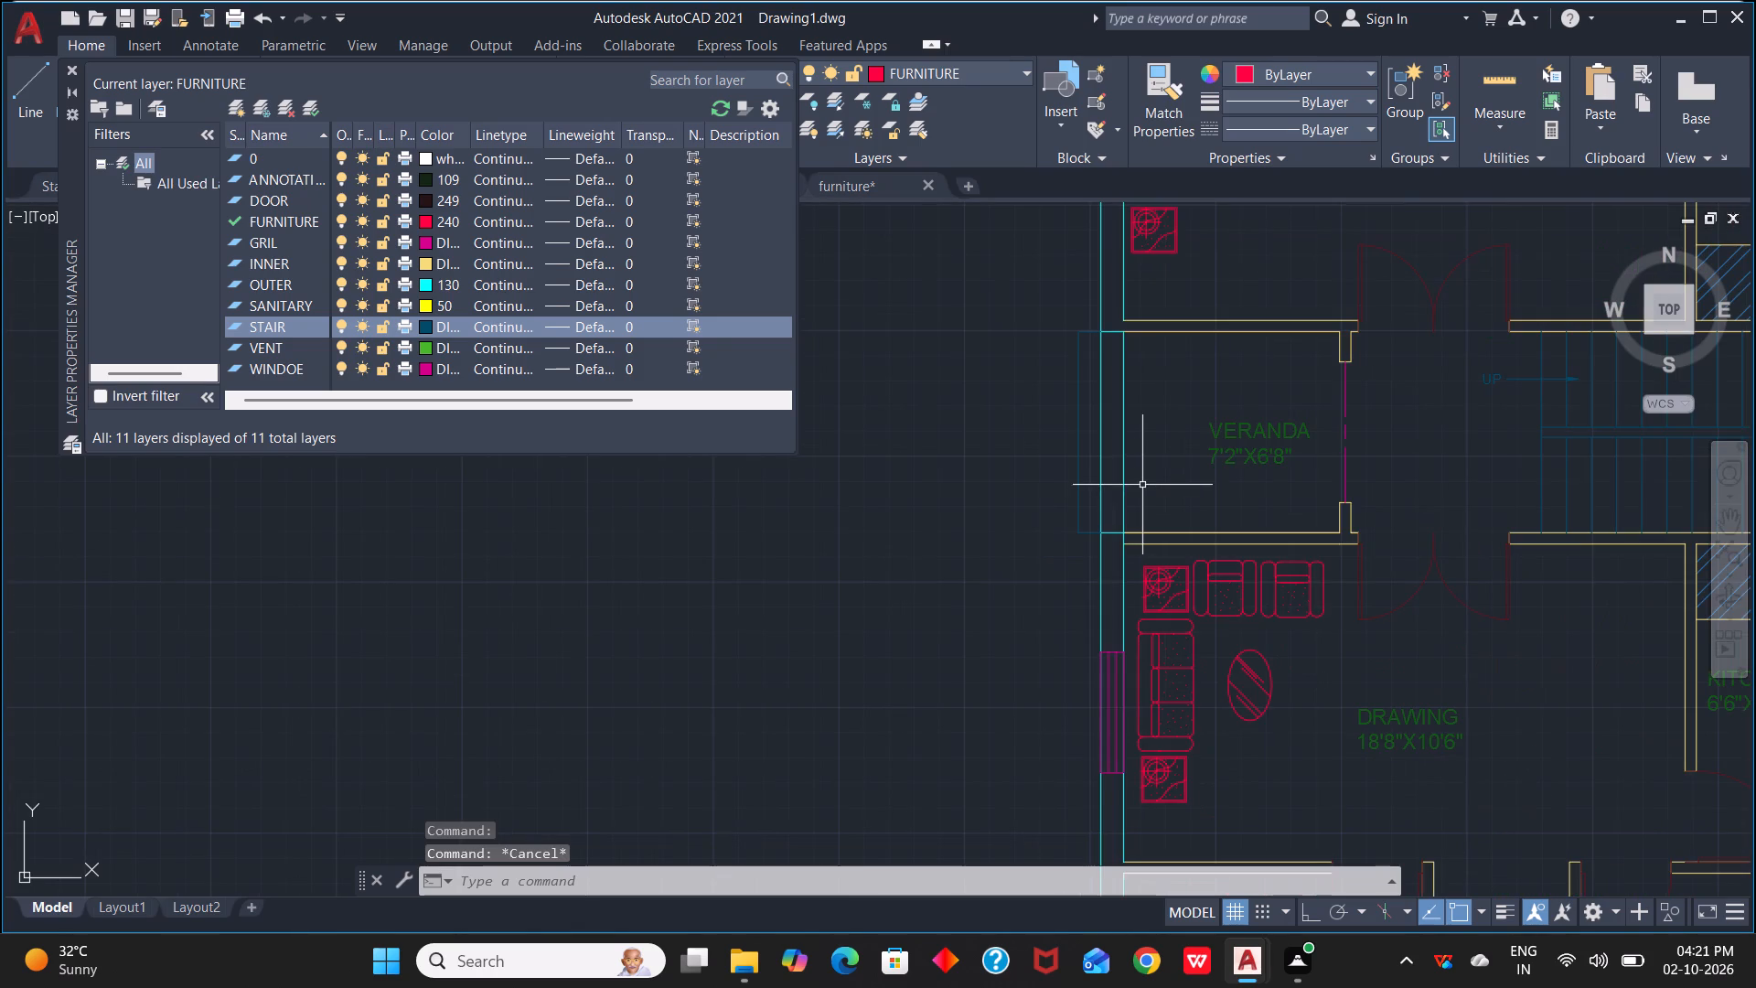
scroll(1154, 449, "up", 2)
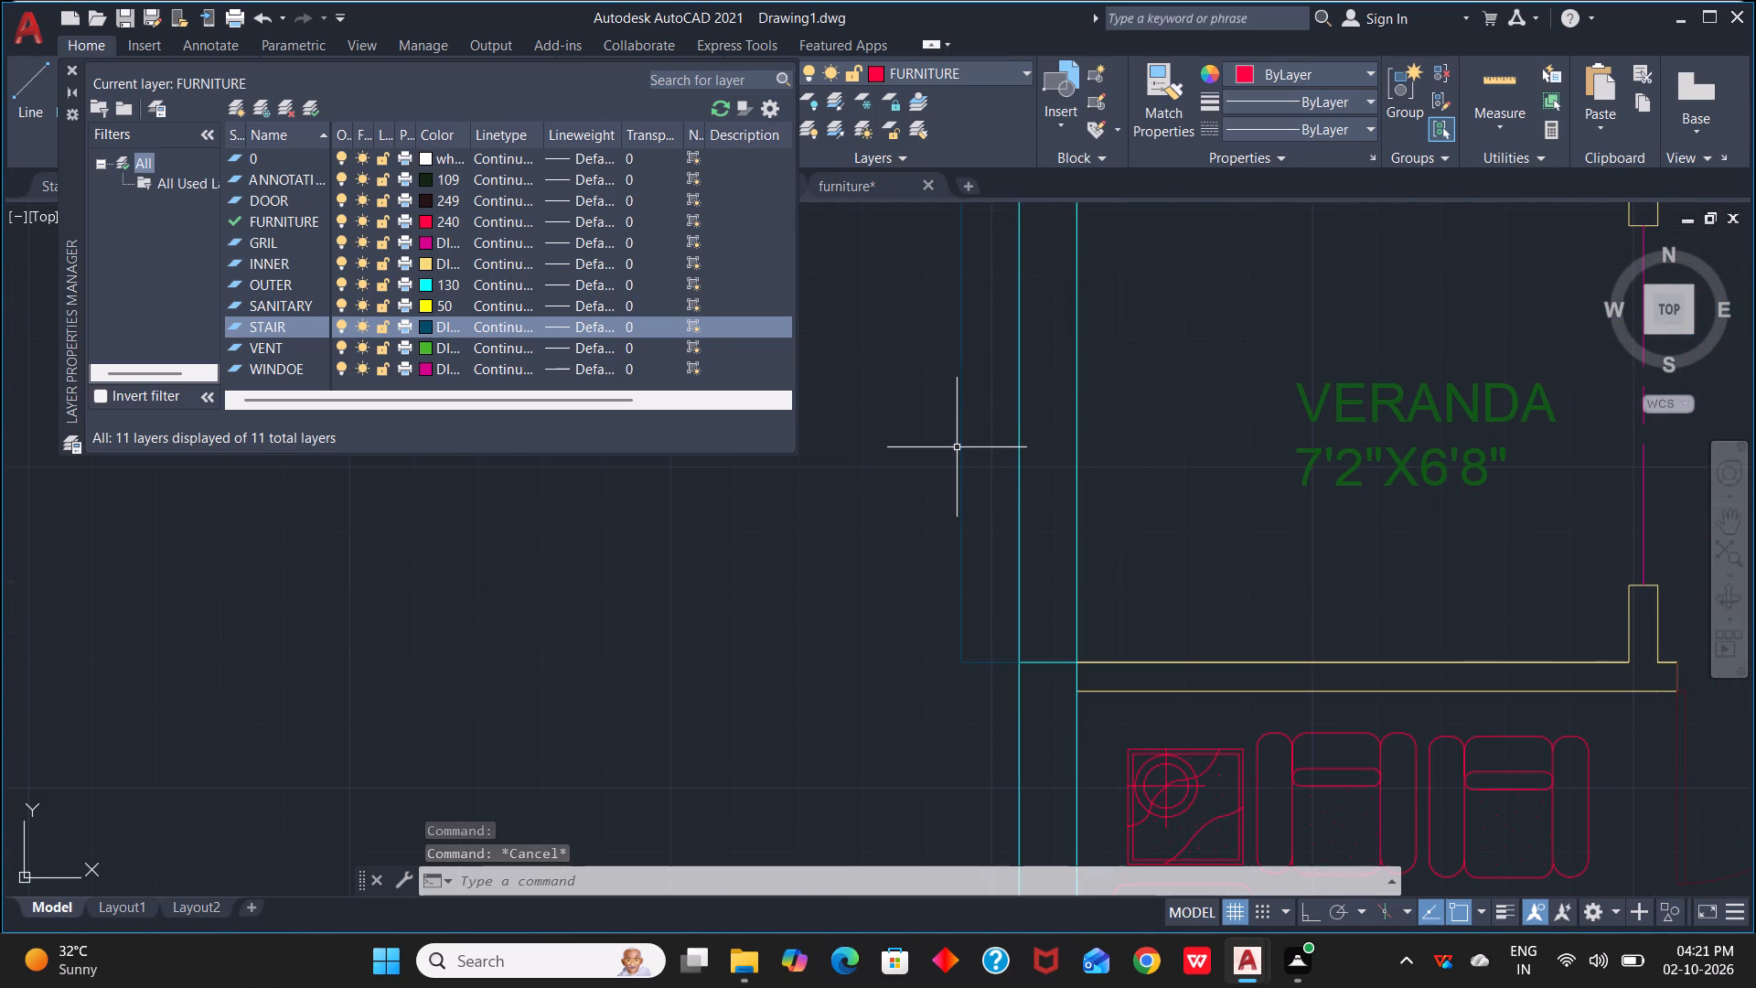
left_click(963, 447)
key("Escape")
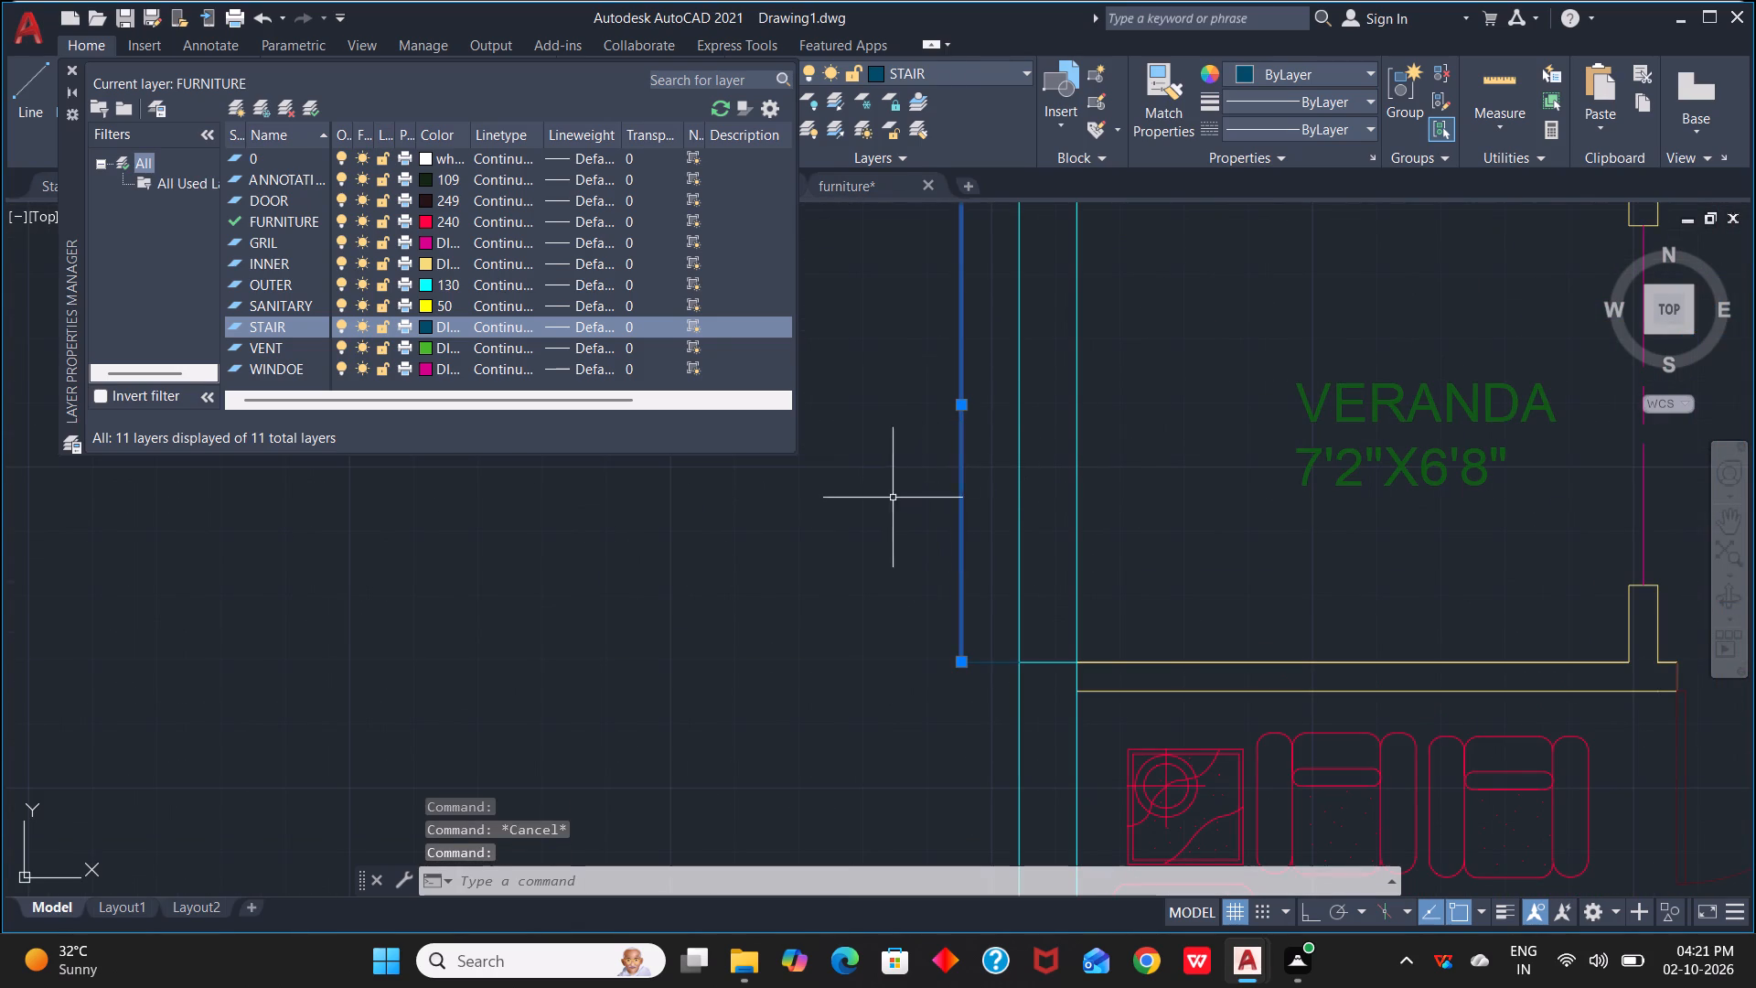
left_click(420, 321)
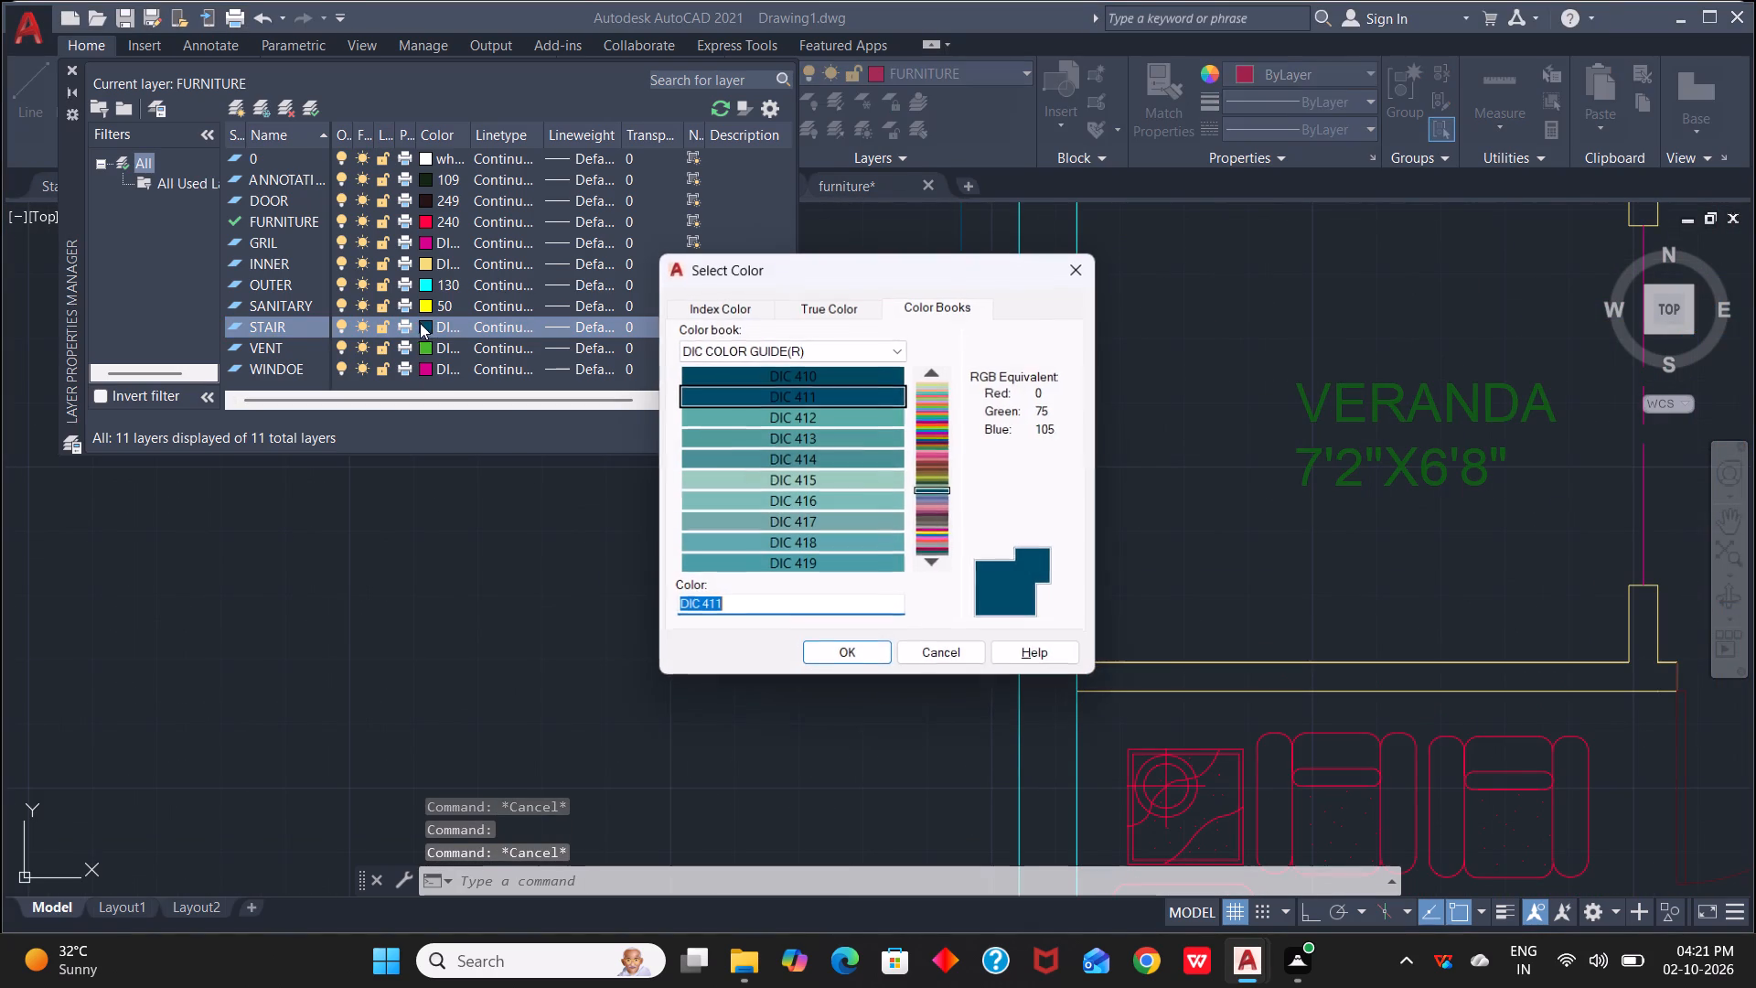
scroll(938, 556, "up", 2)
triple_click(936, 559)
triple_click(936, 559)
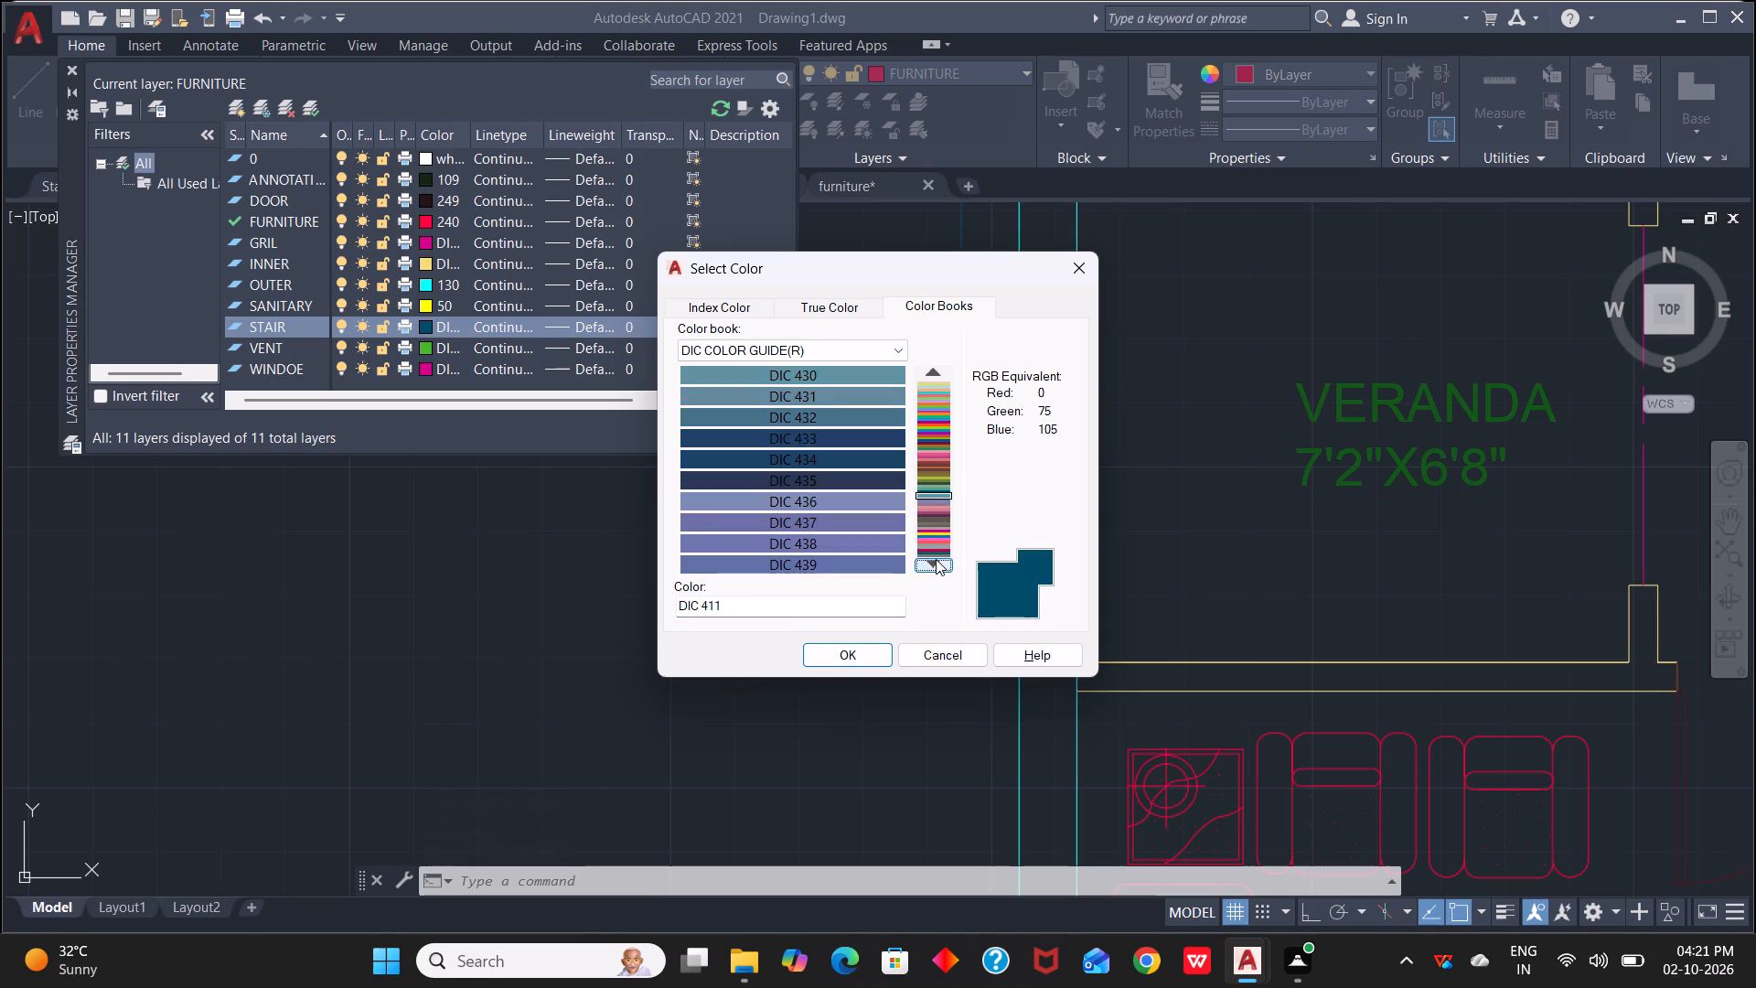
double_click(936, 559)
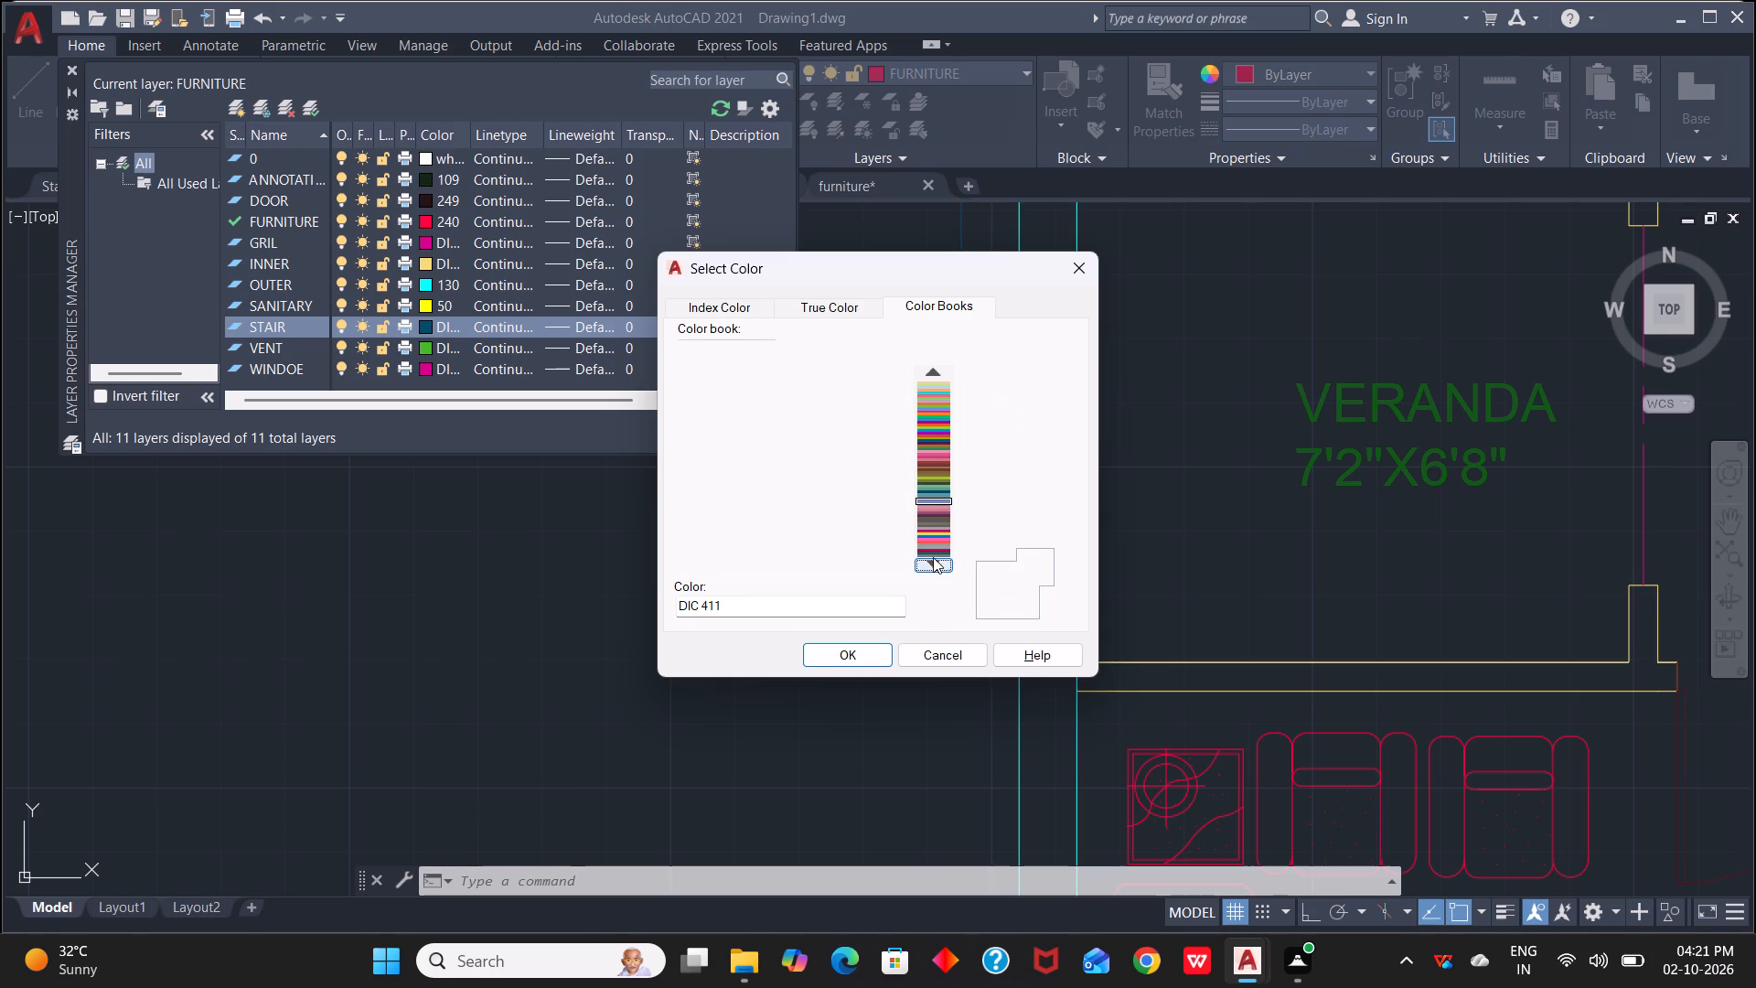
double_click(933, 557)
triple_click(937, 564)
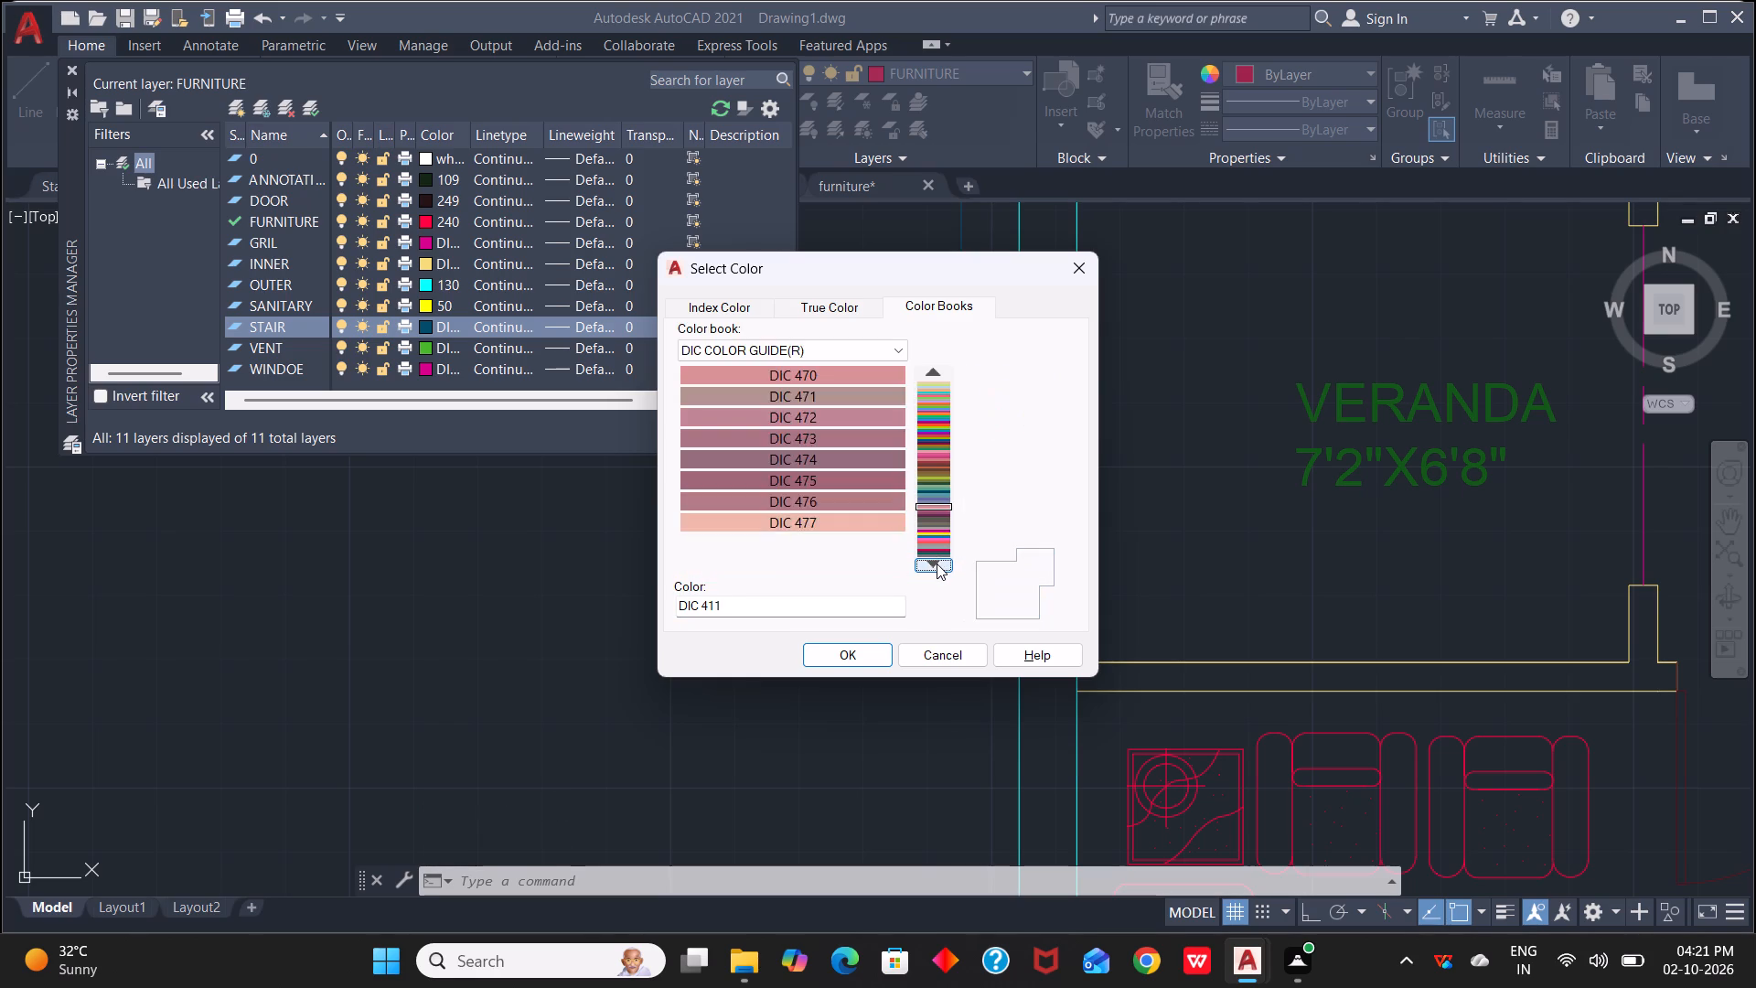
double_click(937, 564)
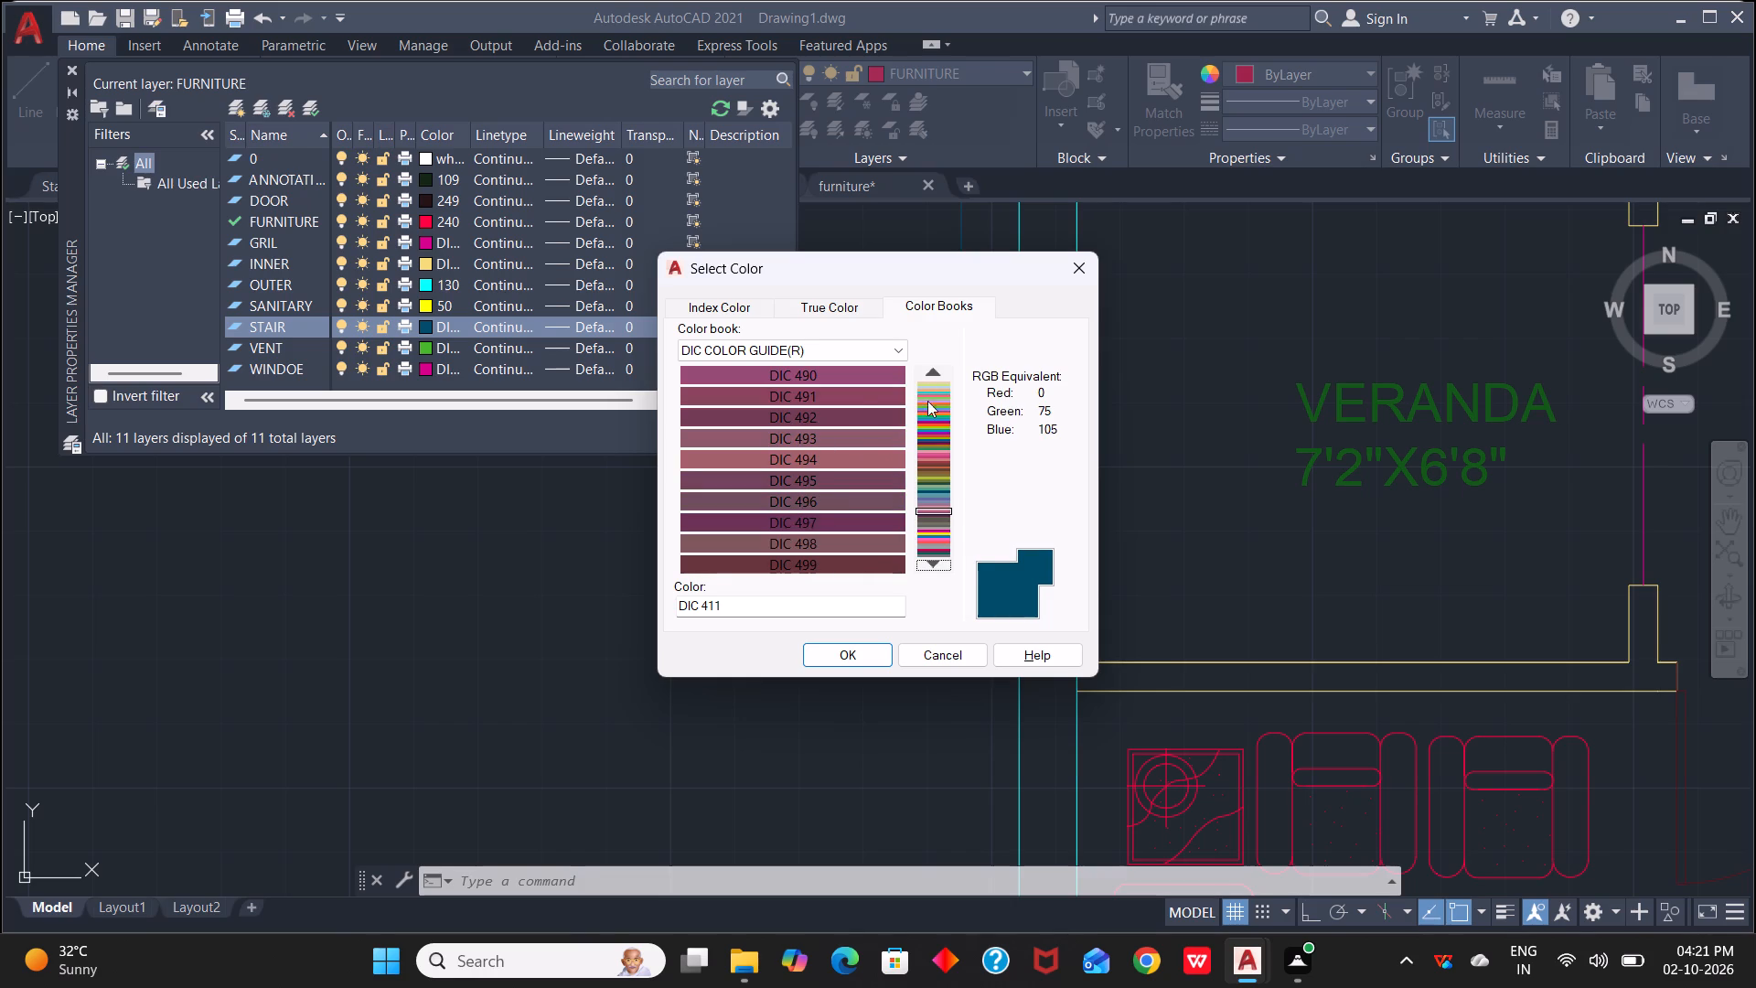
left_click(737, 301)
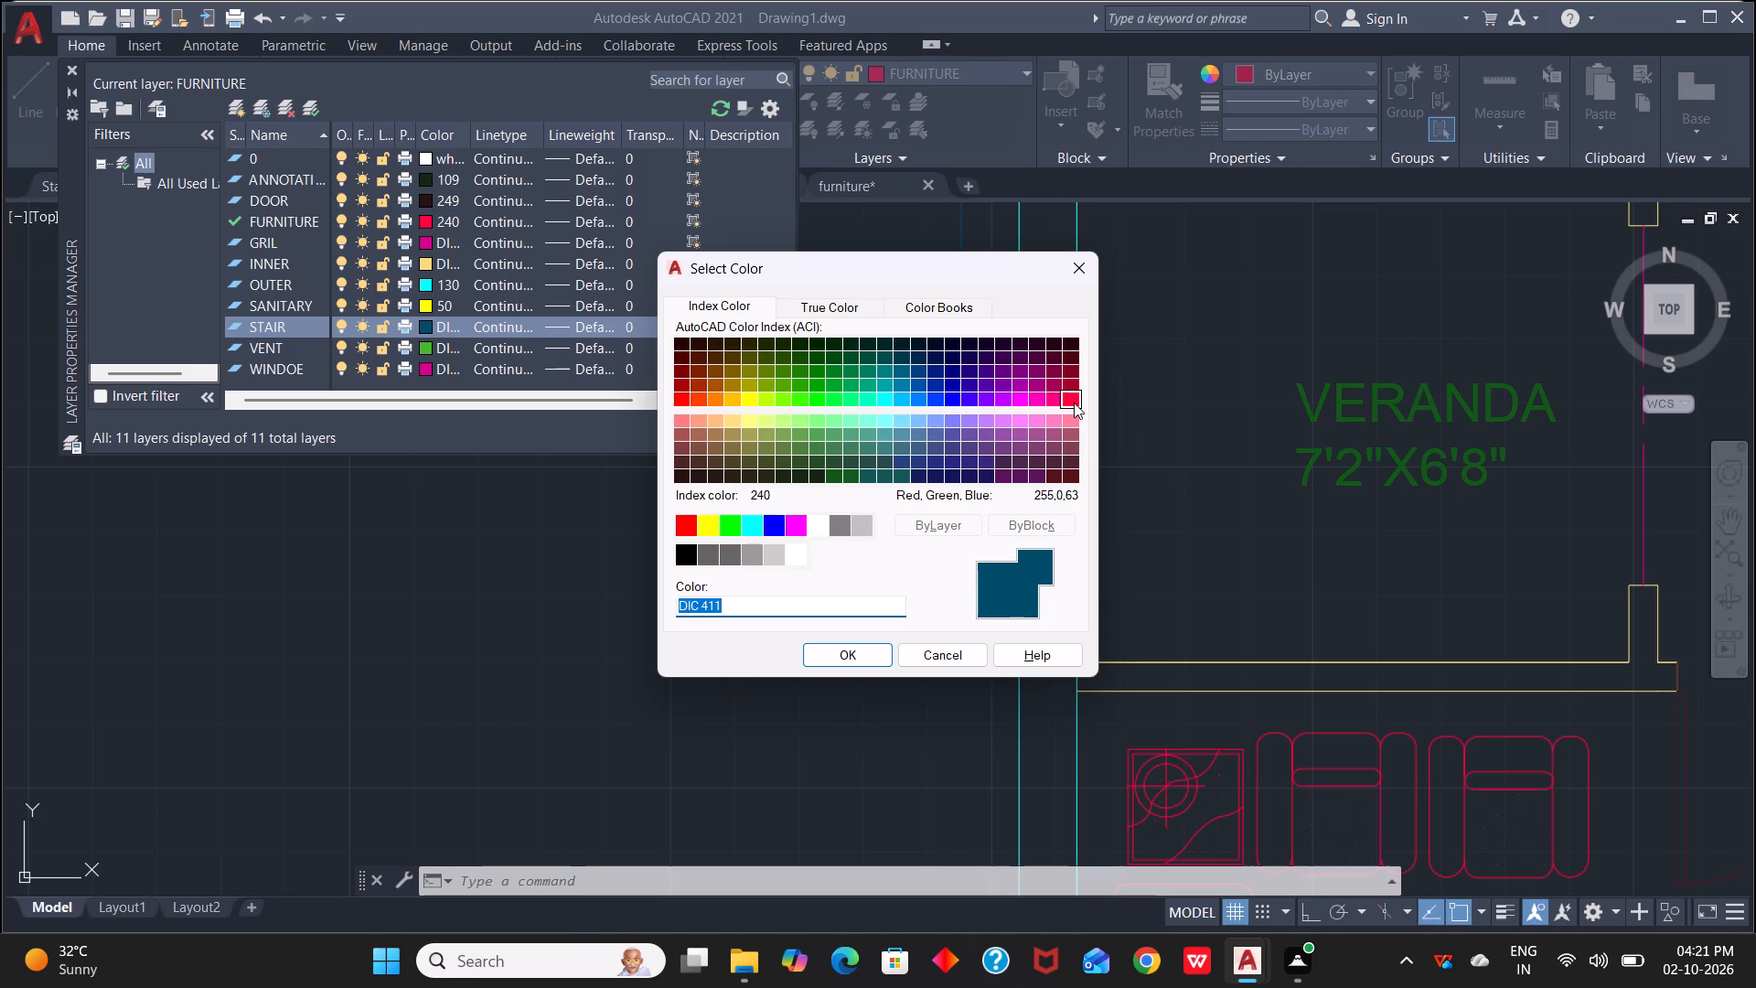
left_click(970, 394)
left_click(853, 654)
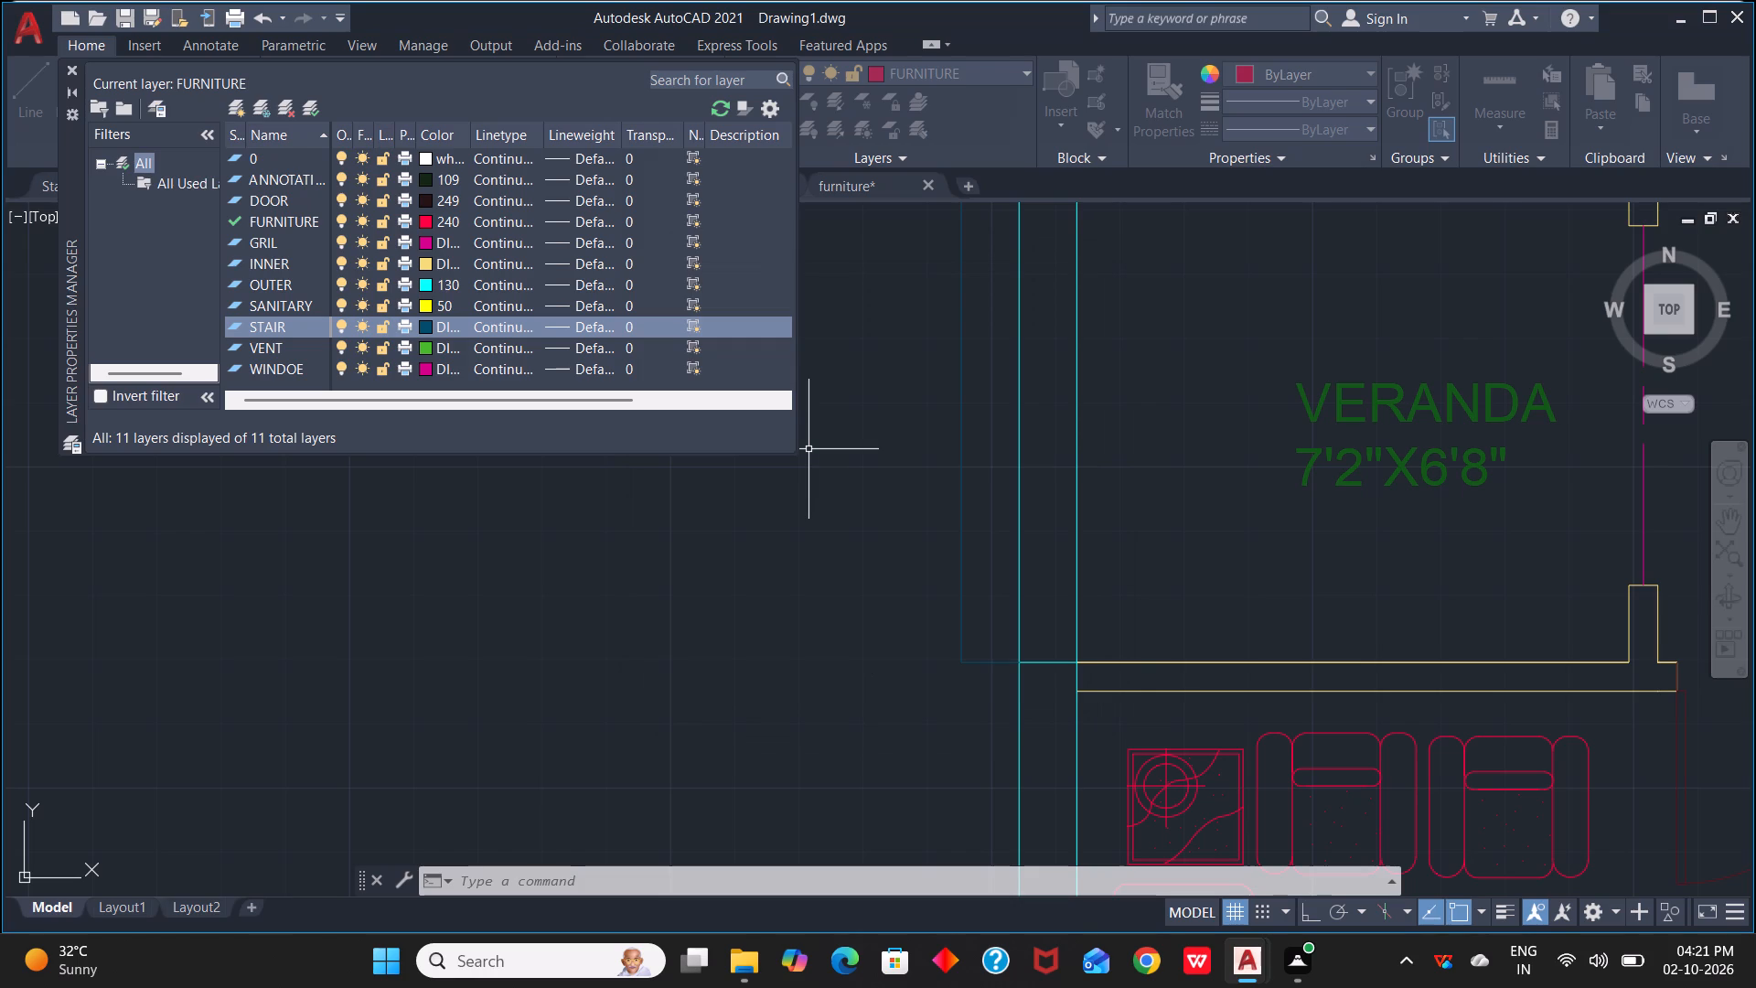
Check the recoloured stair and veranda projection in the plan and close the Layer Properties Manager.
scroll(1142, 627, "down", 5)
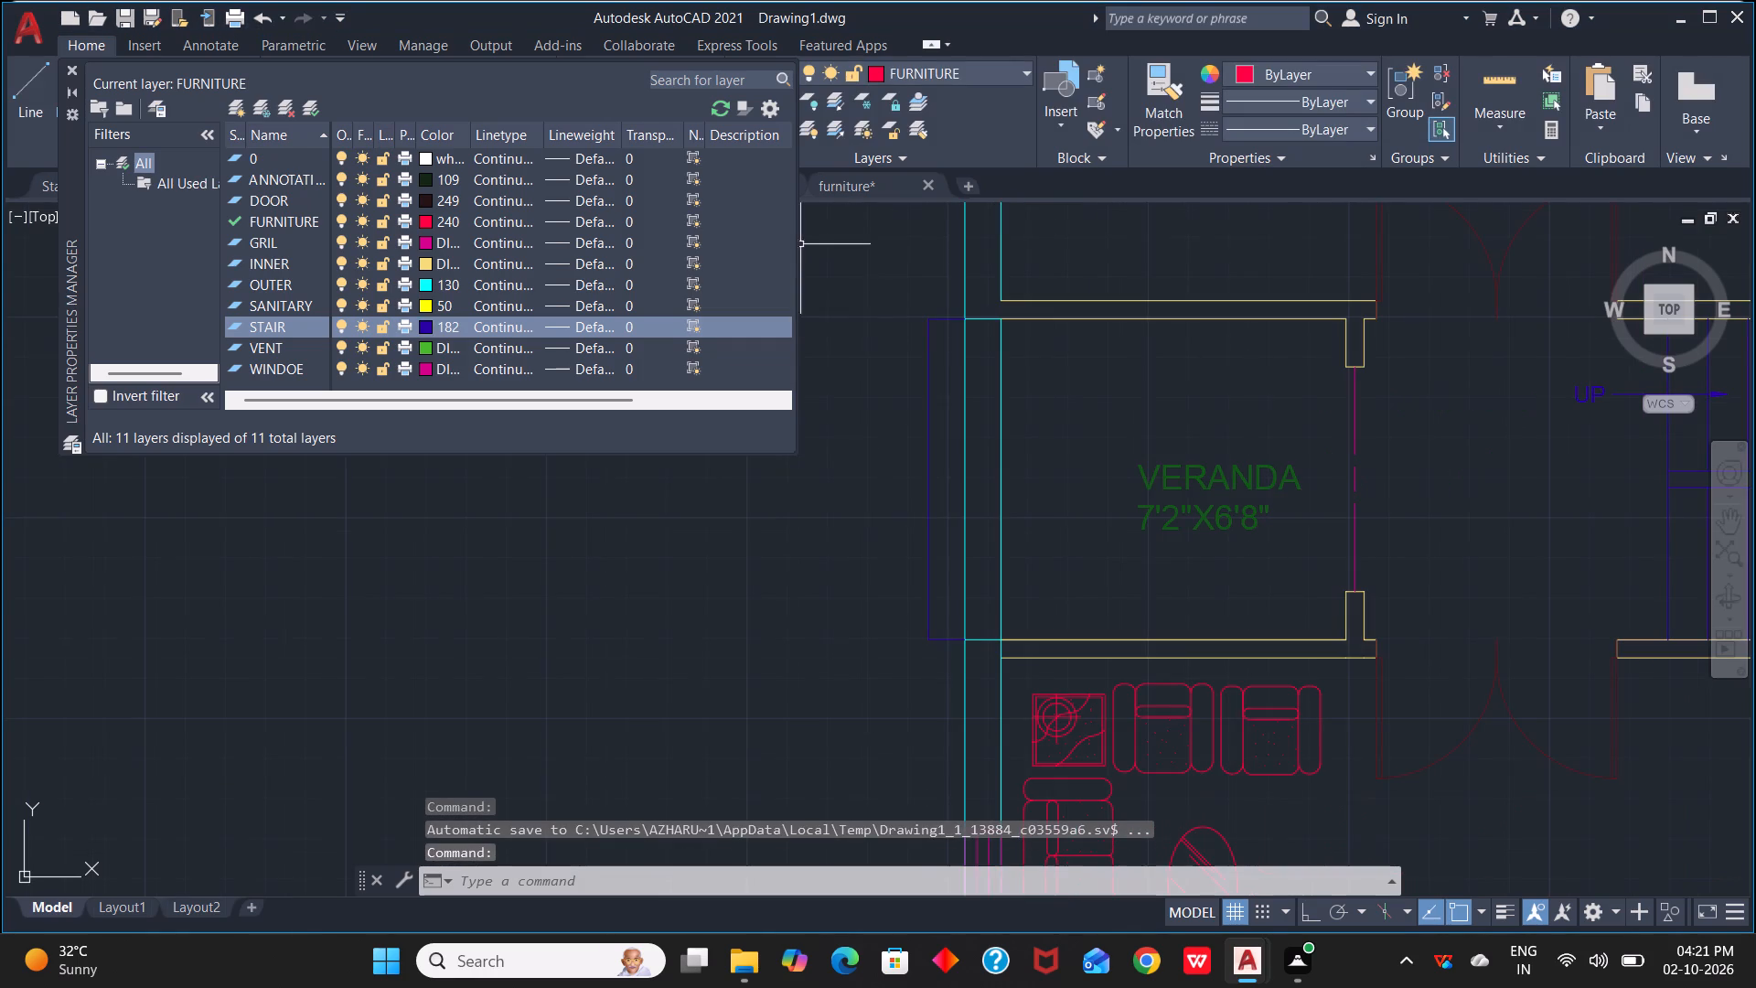
scroll(1055, 518, "down", 3)
scroll(1291, 517, "up", 3)
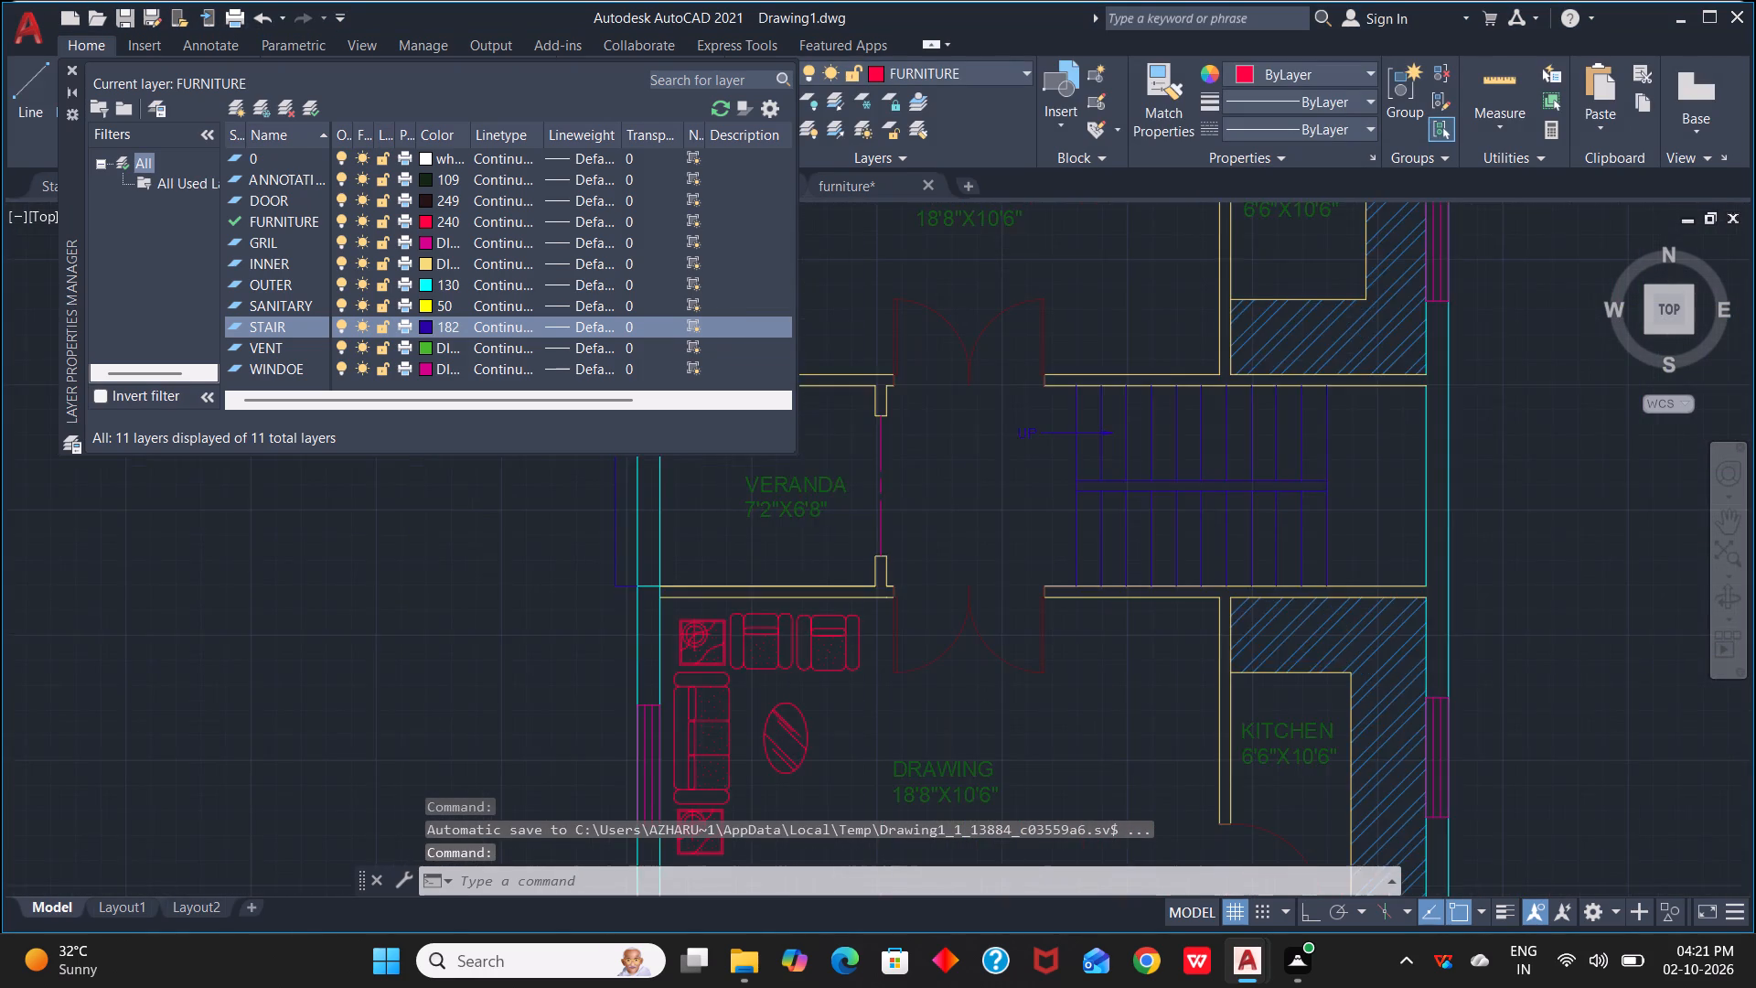
scroll(1291, 517, "down", 1)
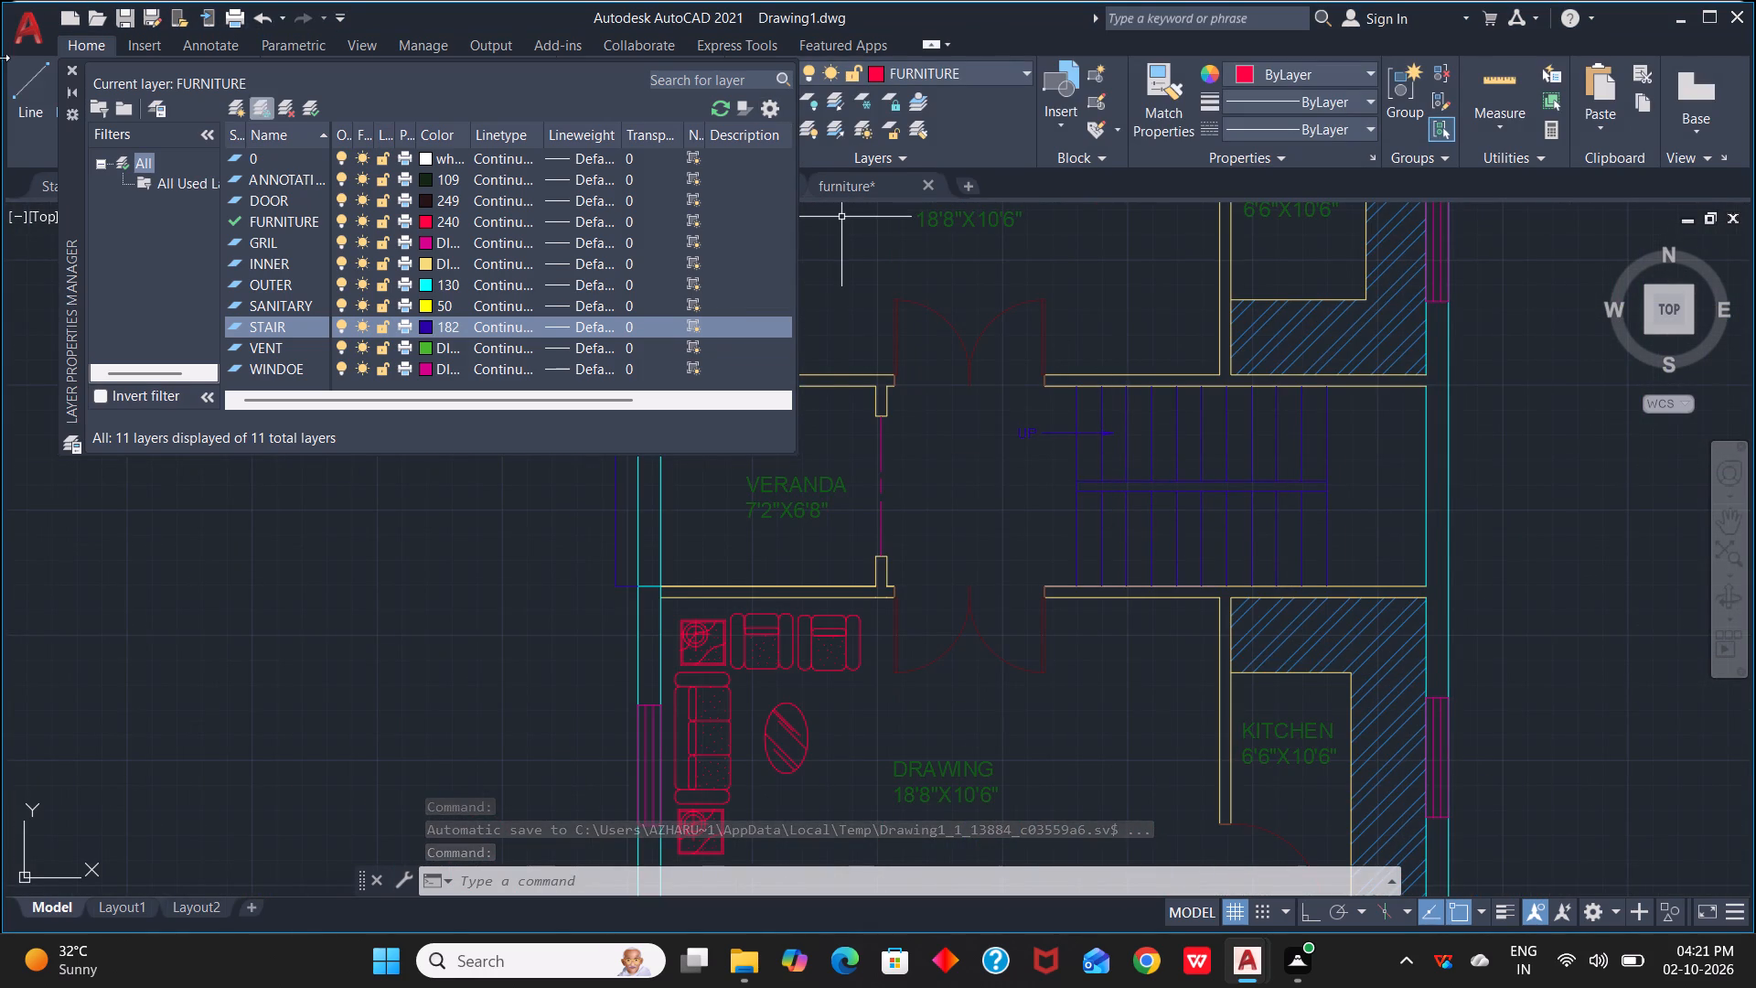
left_click(74, 70)
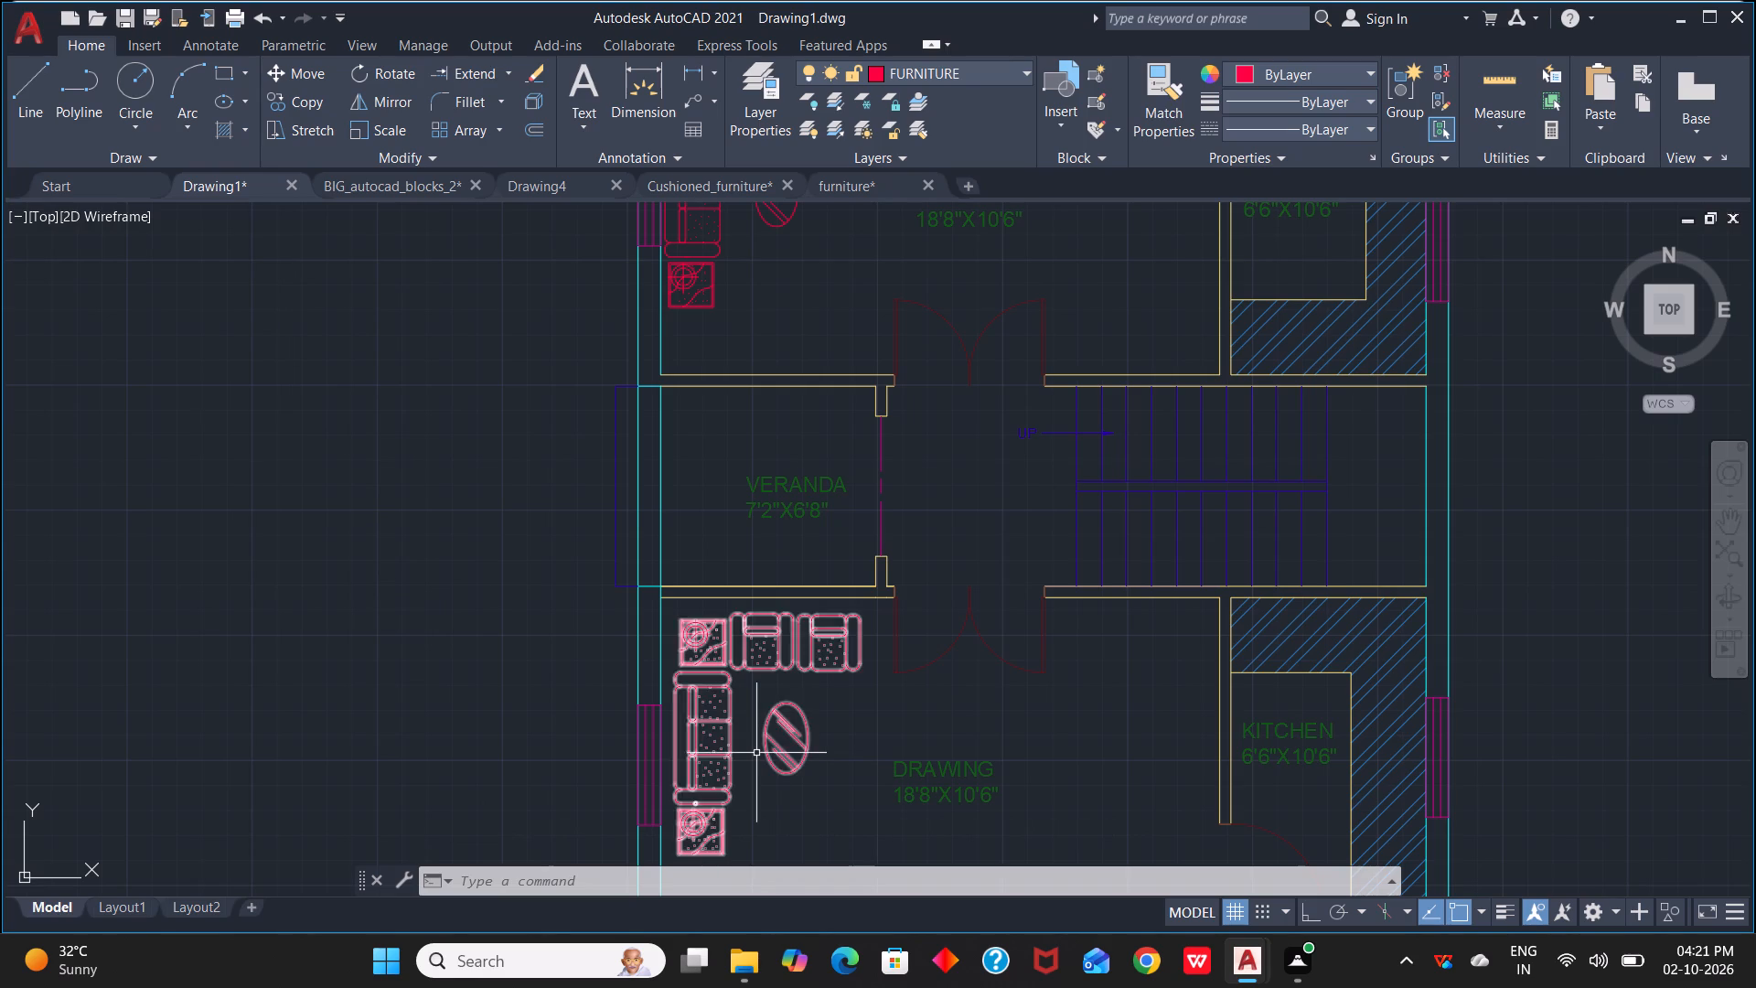
scroll(917, 634, "down", 2)
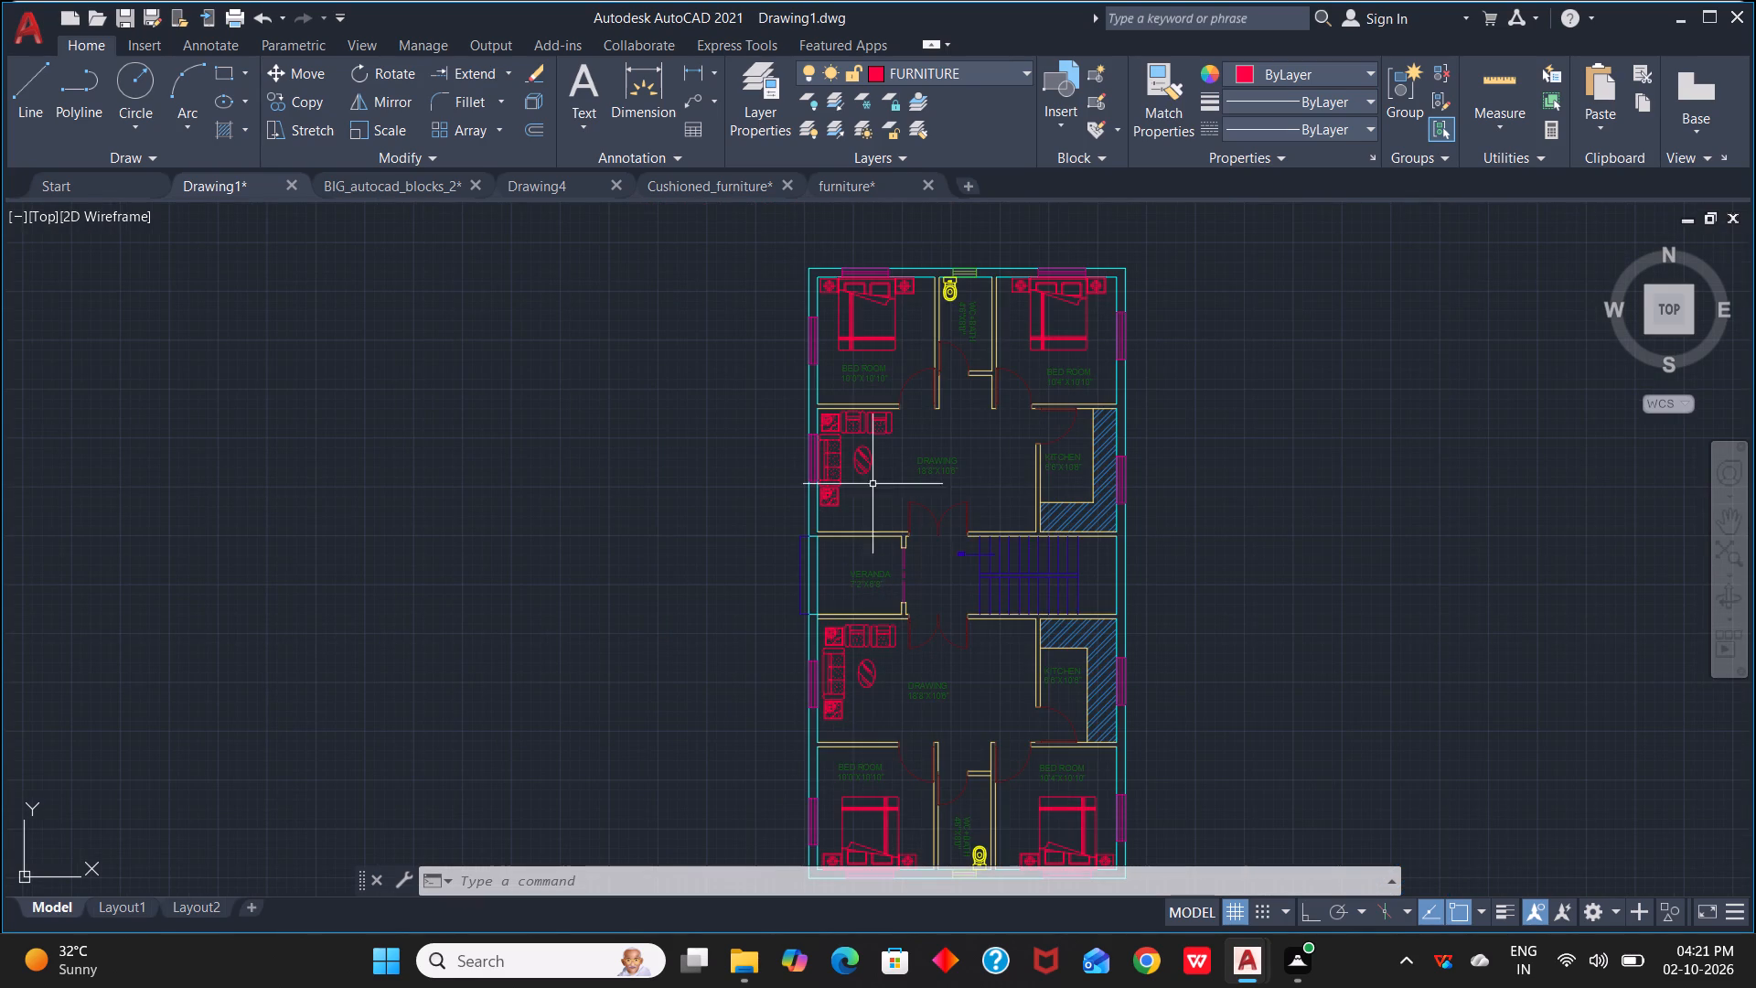
Close the furniture, Cushioned_furniture and BIG_autocad_blocks_2 drawings with their changes saved, and close the empty Drawing4, leaving Drawing1 open.
left_click(931, 186)
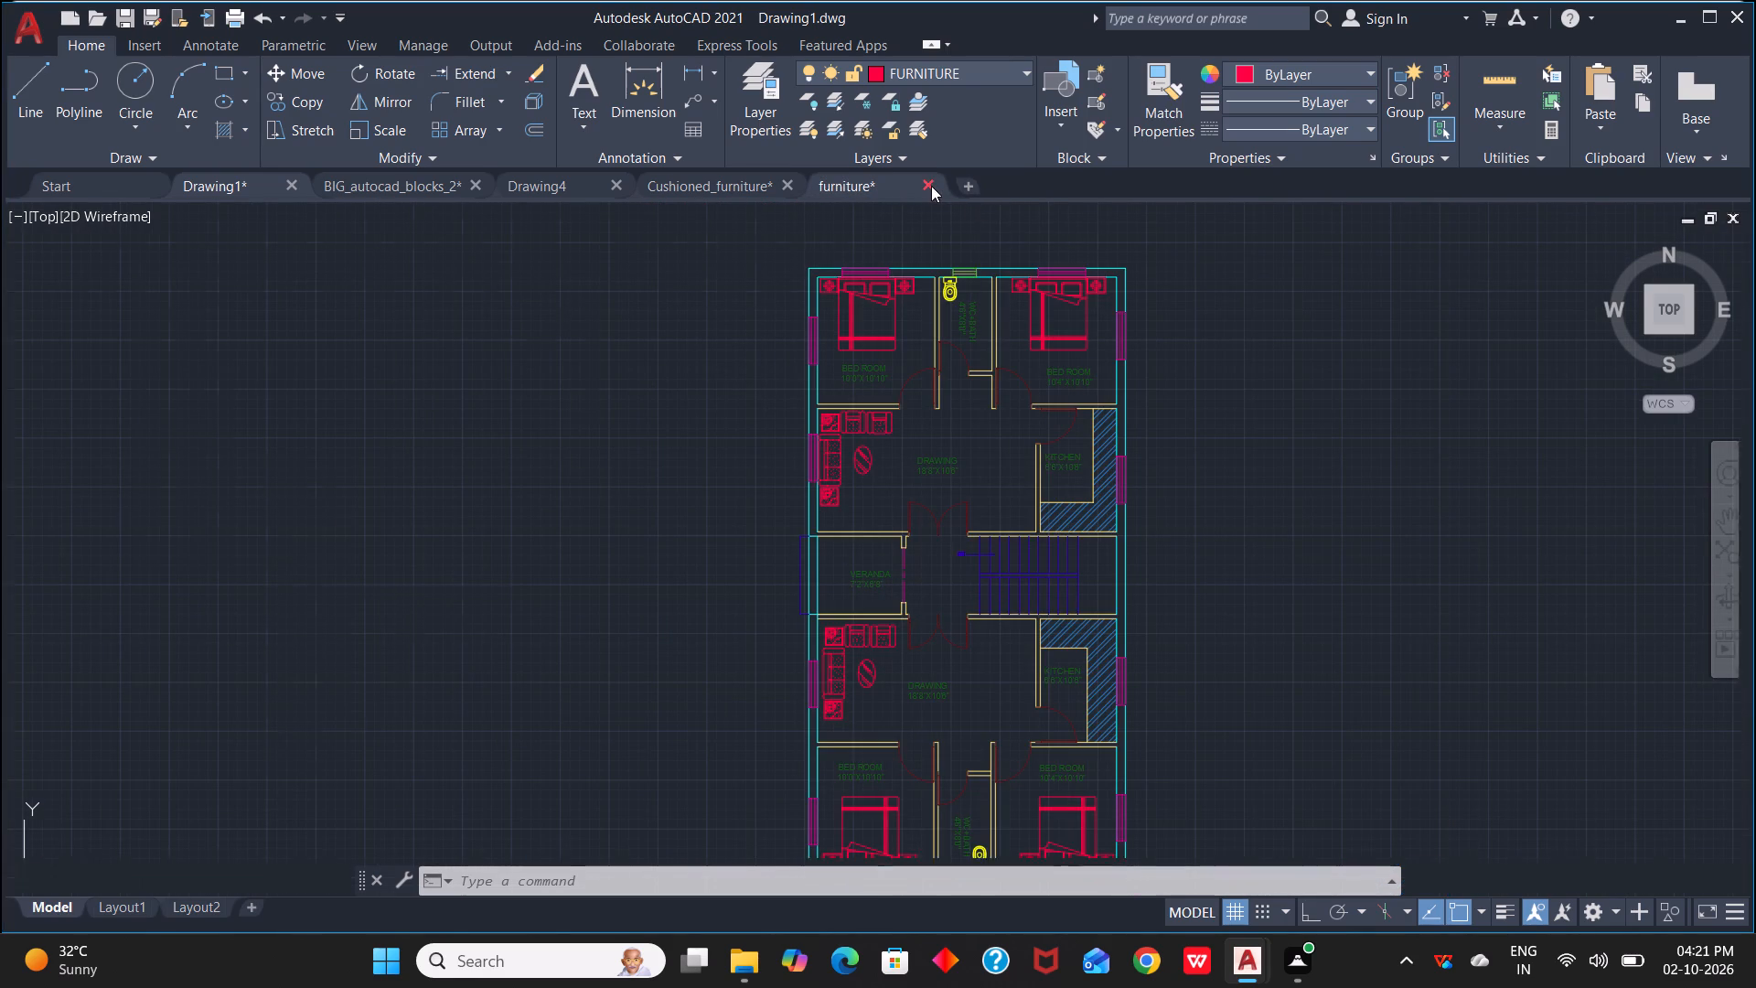
left_click(851, 533)
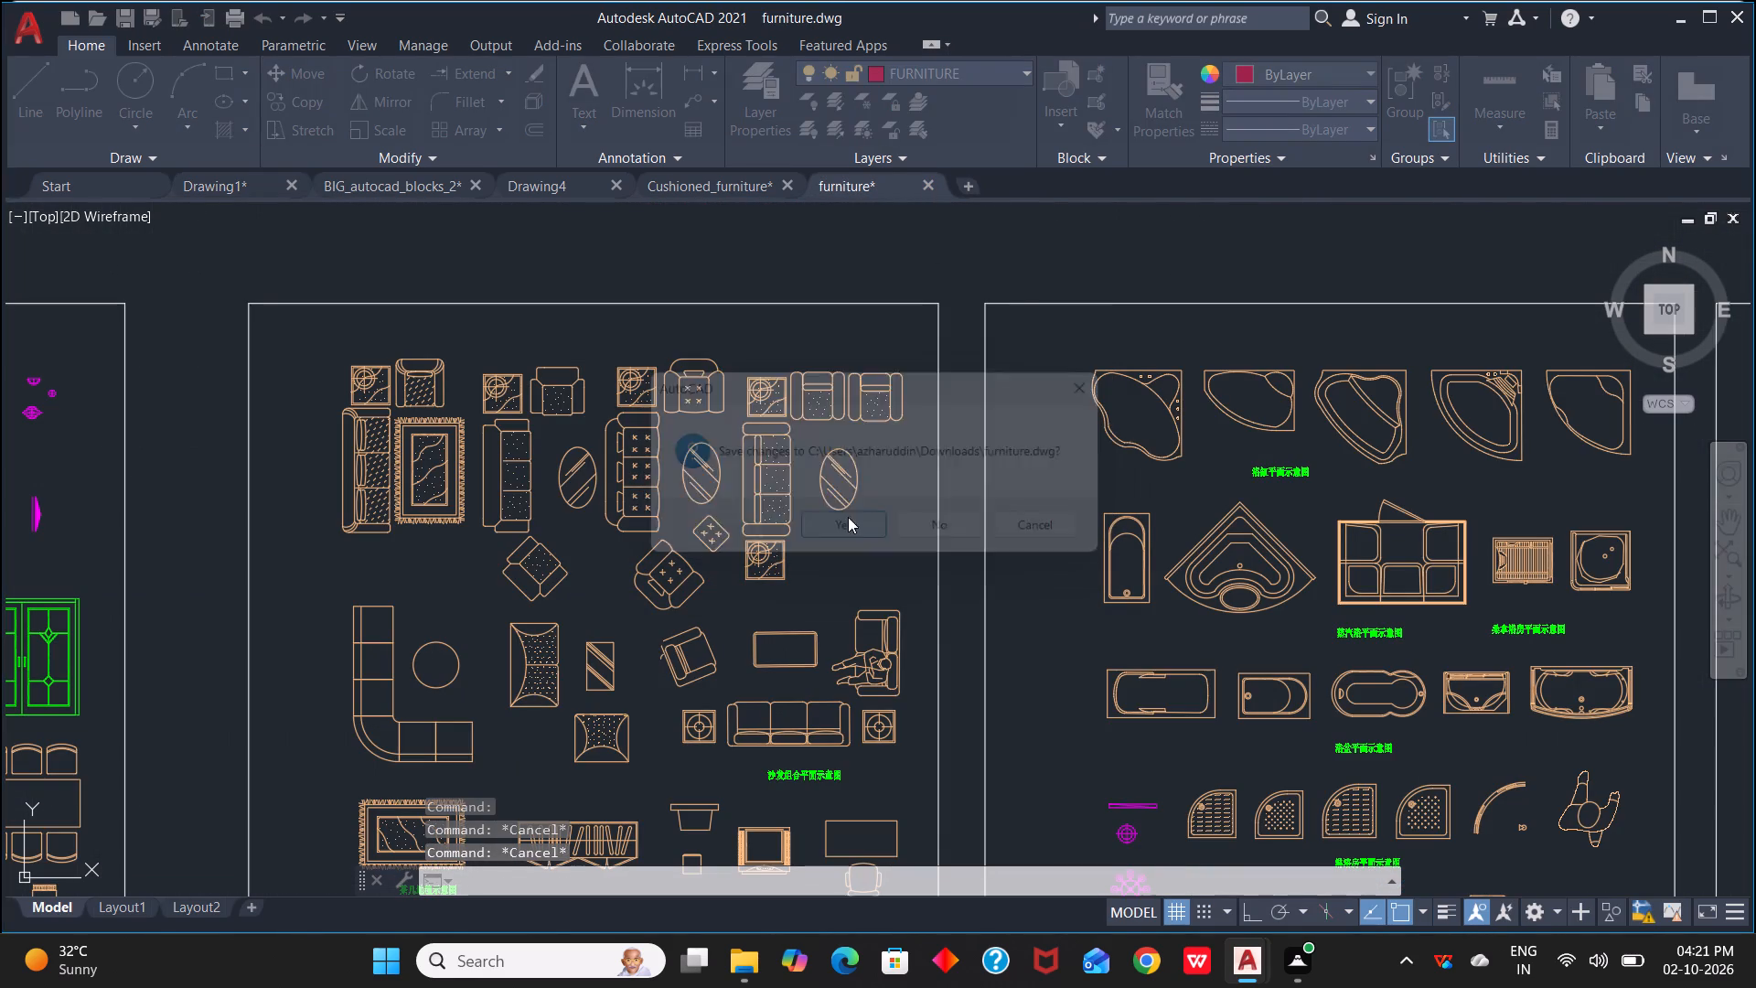
left_click(787, 182)
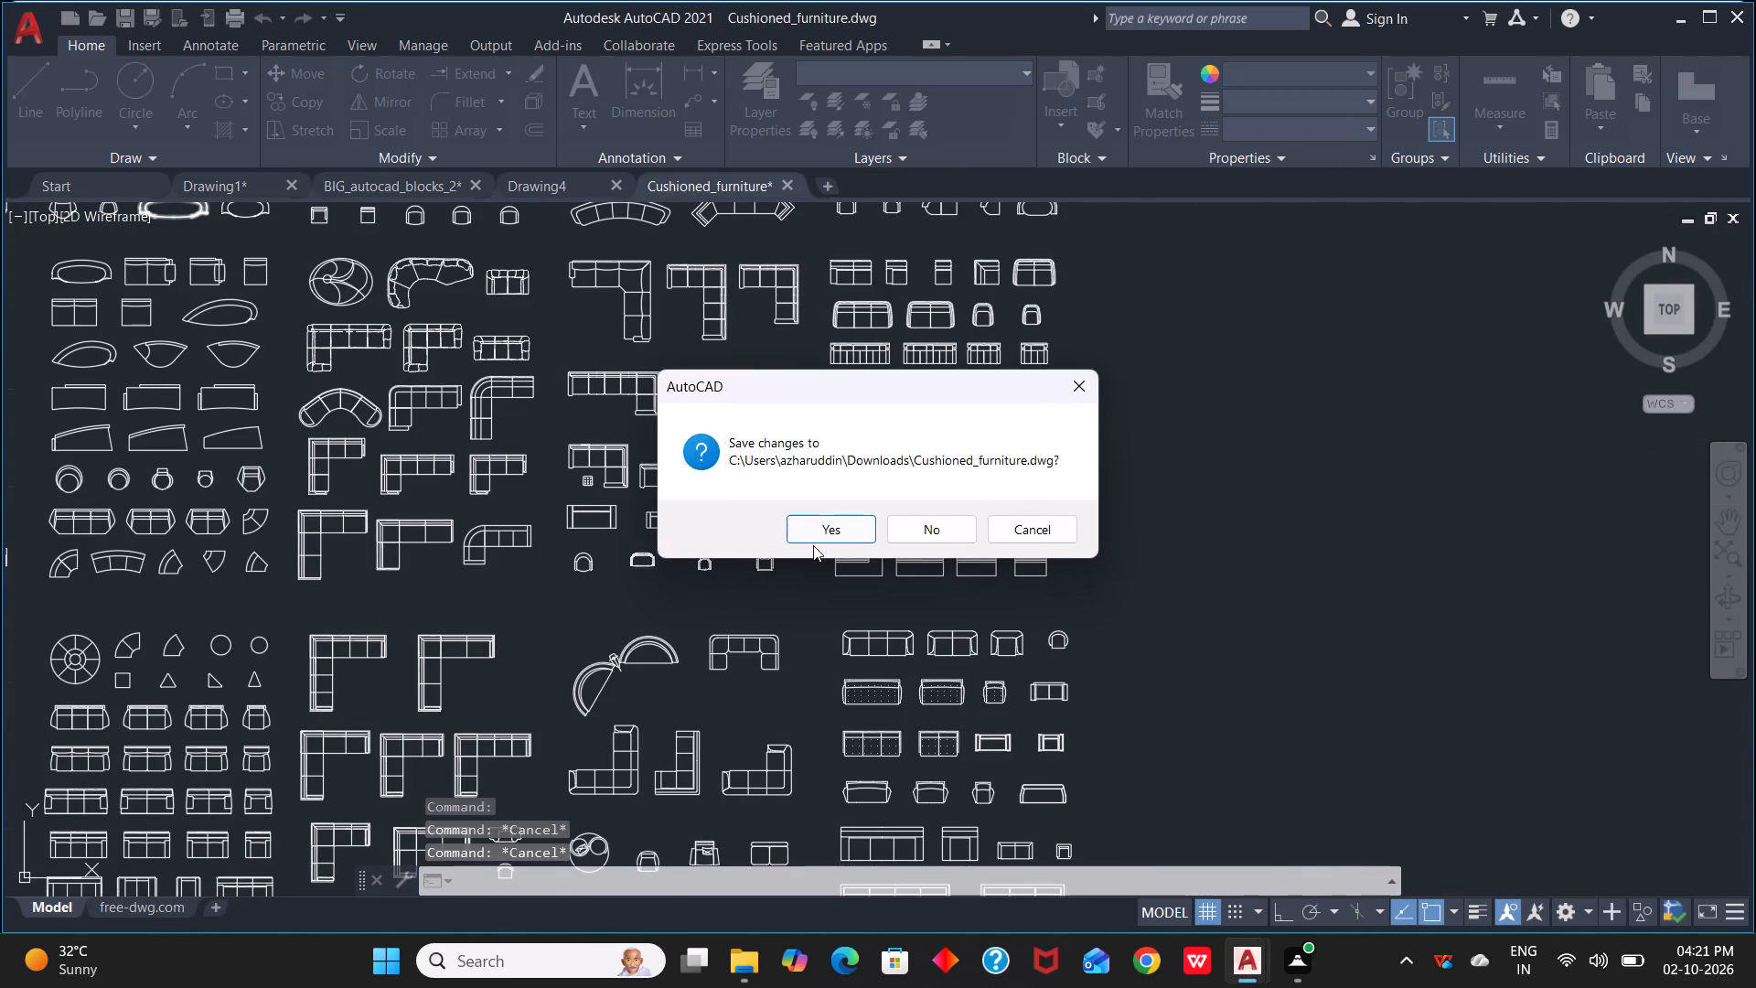
left_click(825, 524)
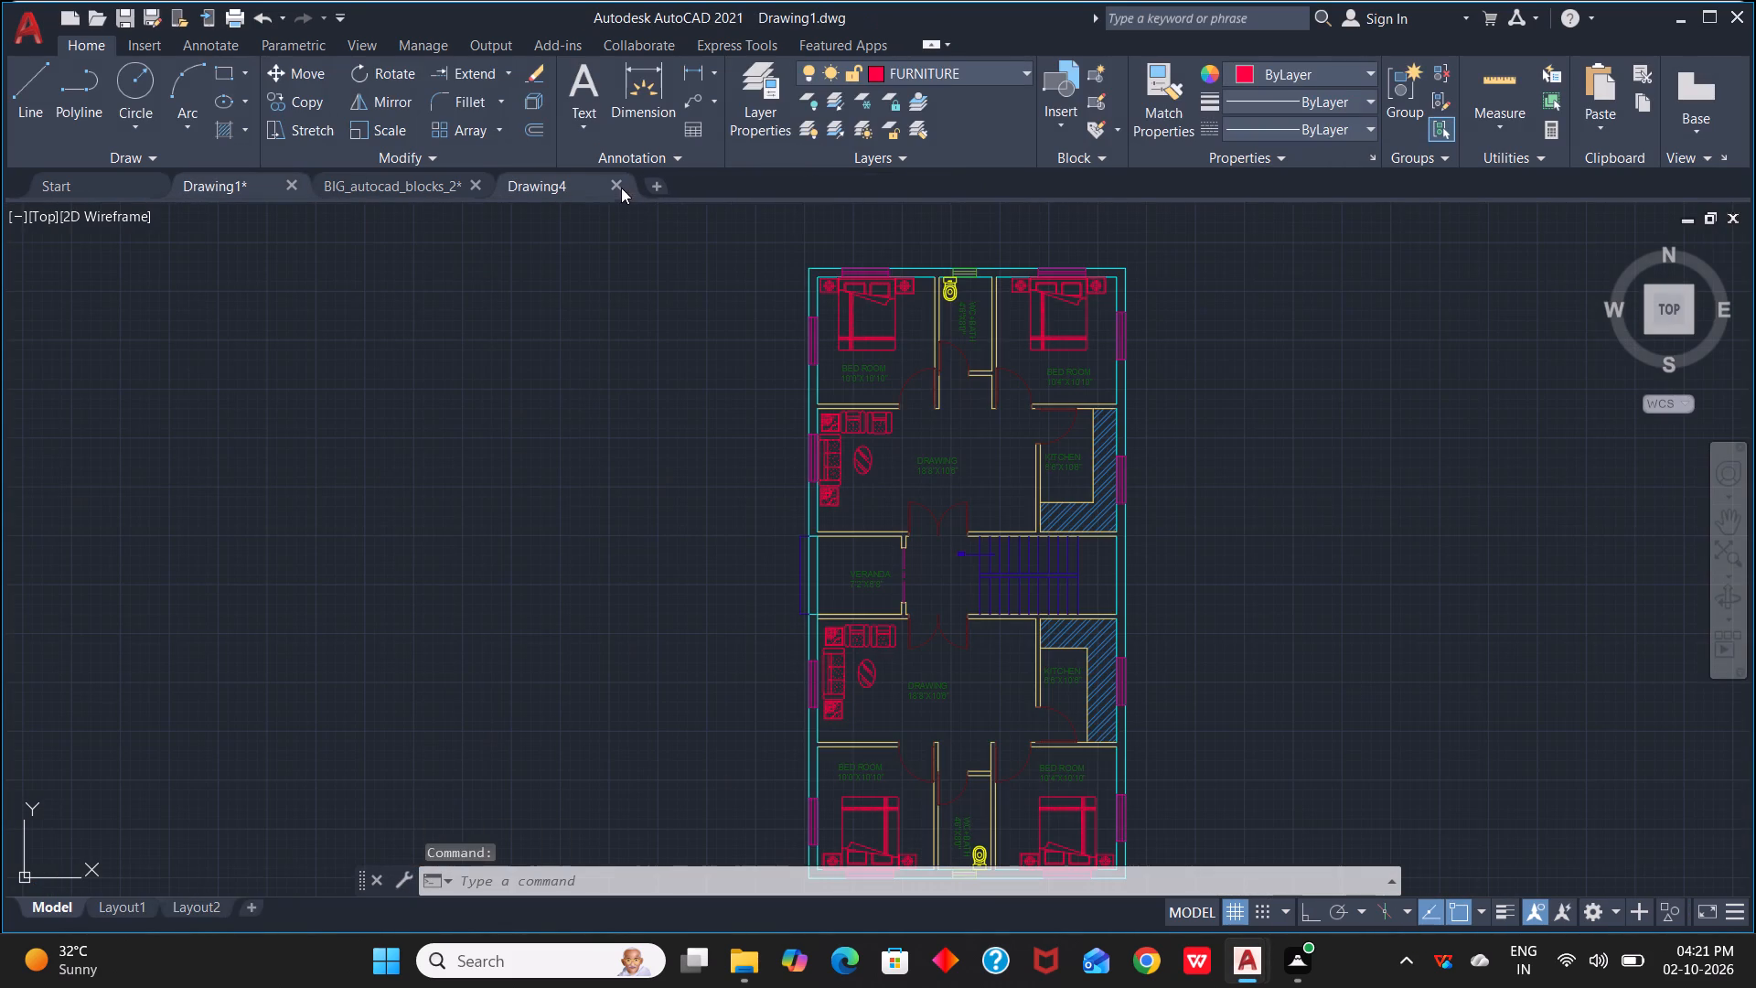
left_click(476, 180)
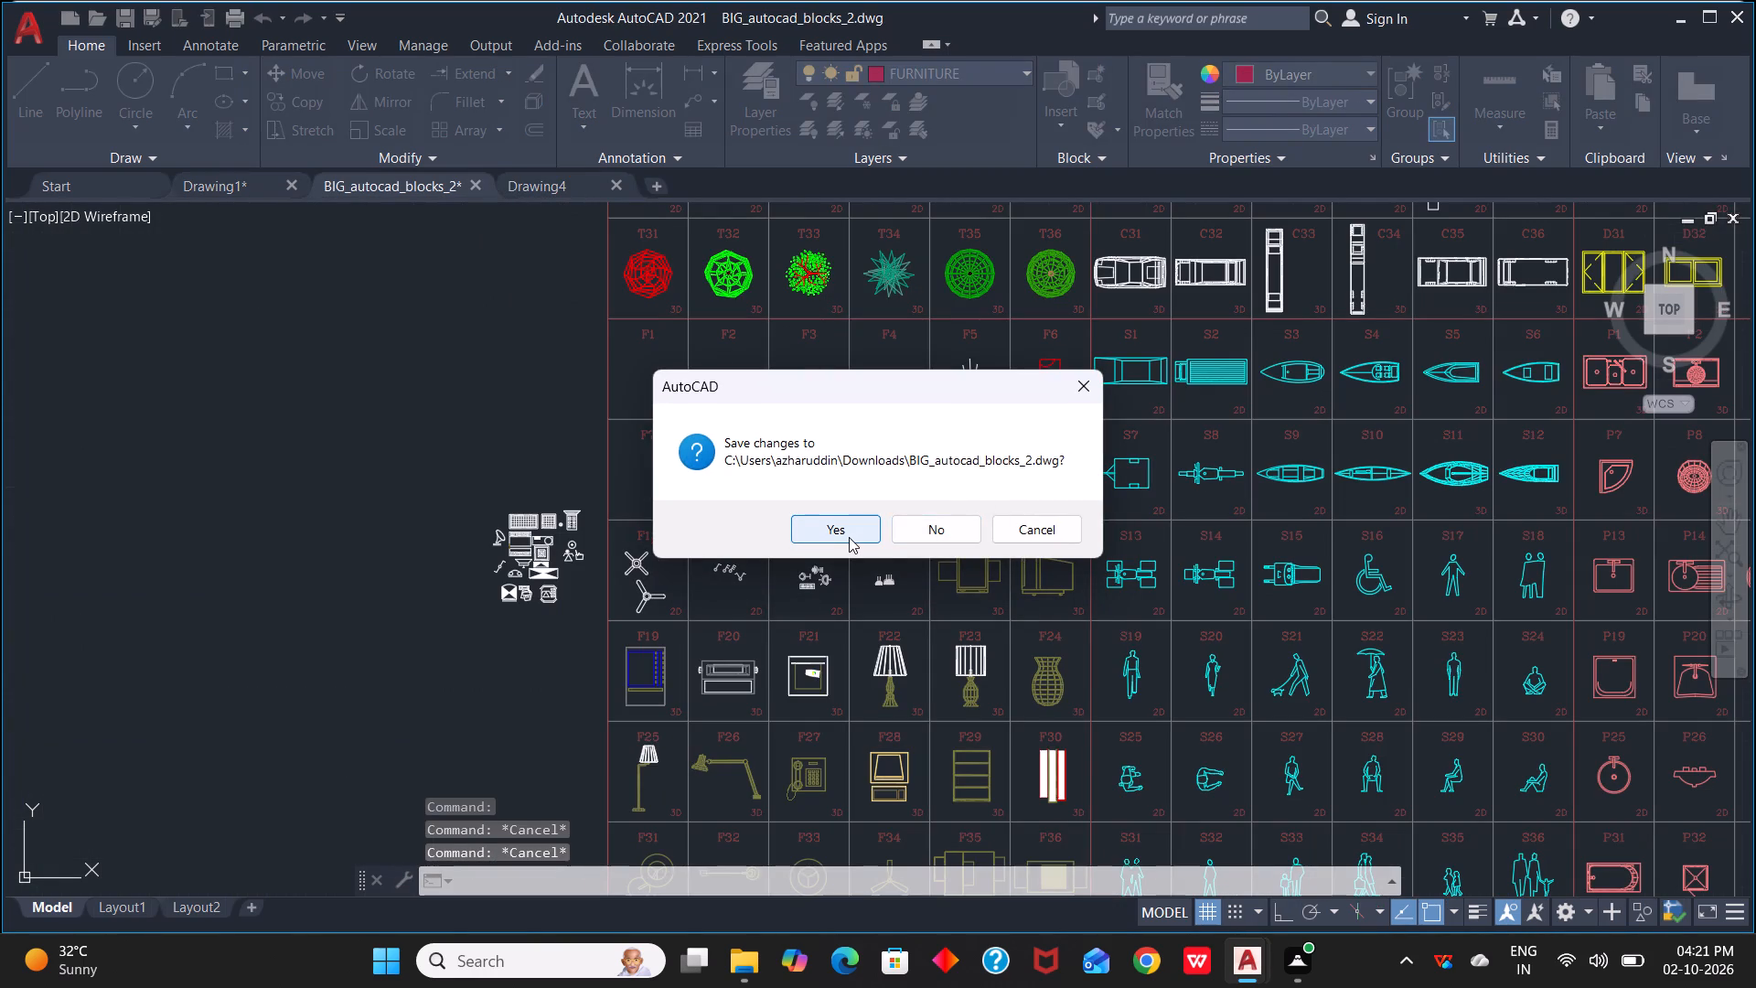
left_click(849, 537)
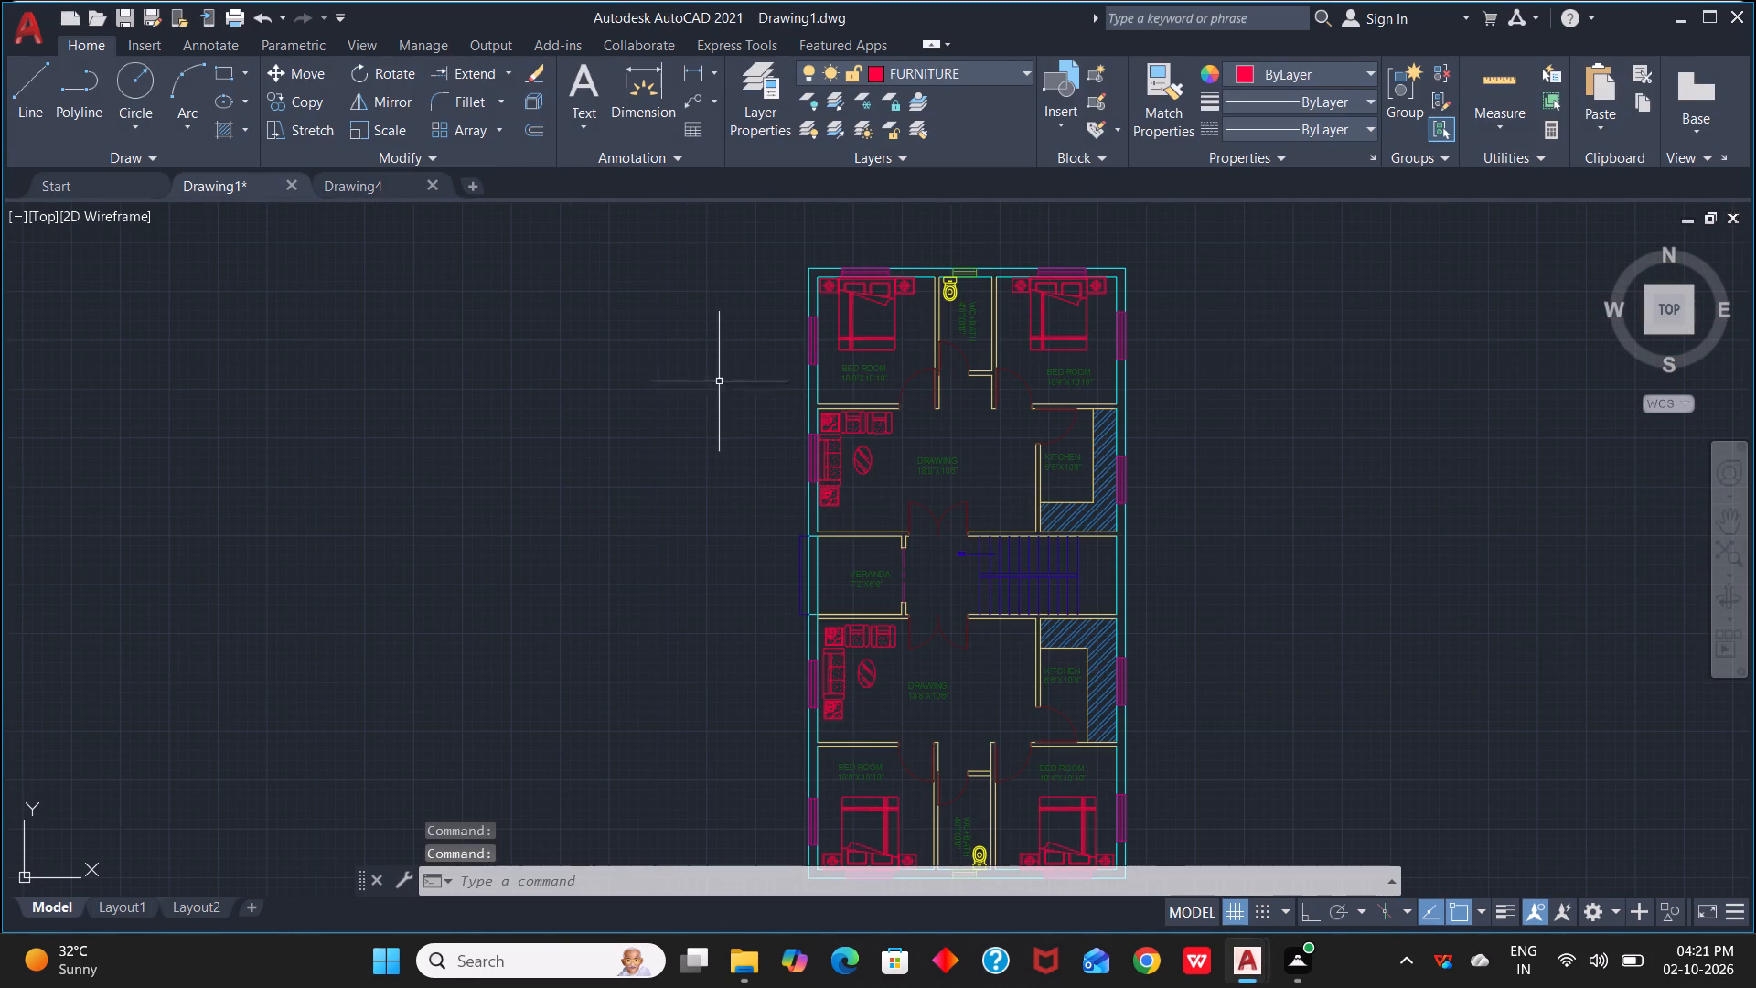
left_click(401, 193)
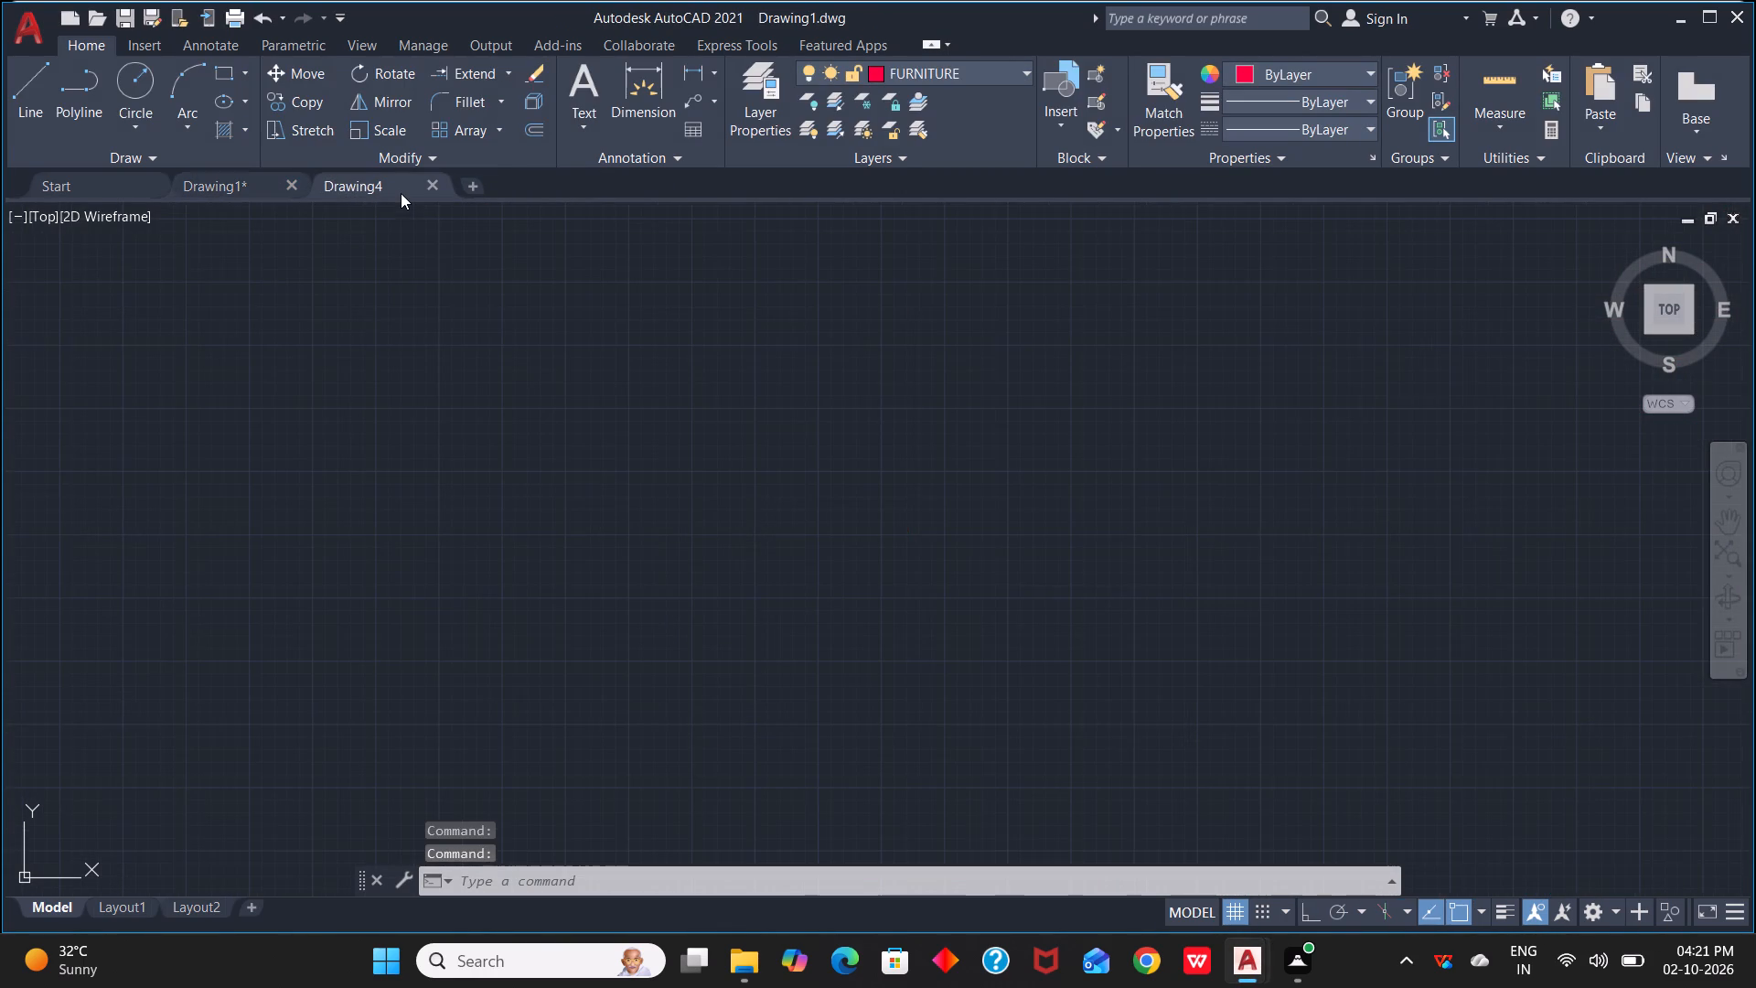
left_click(425, 186)
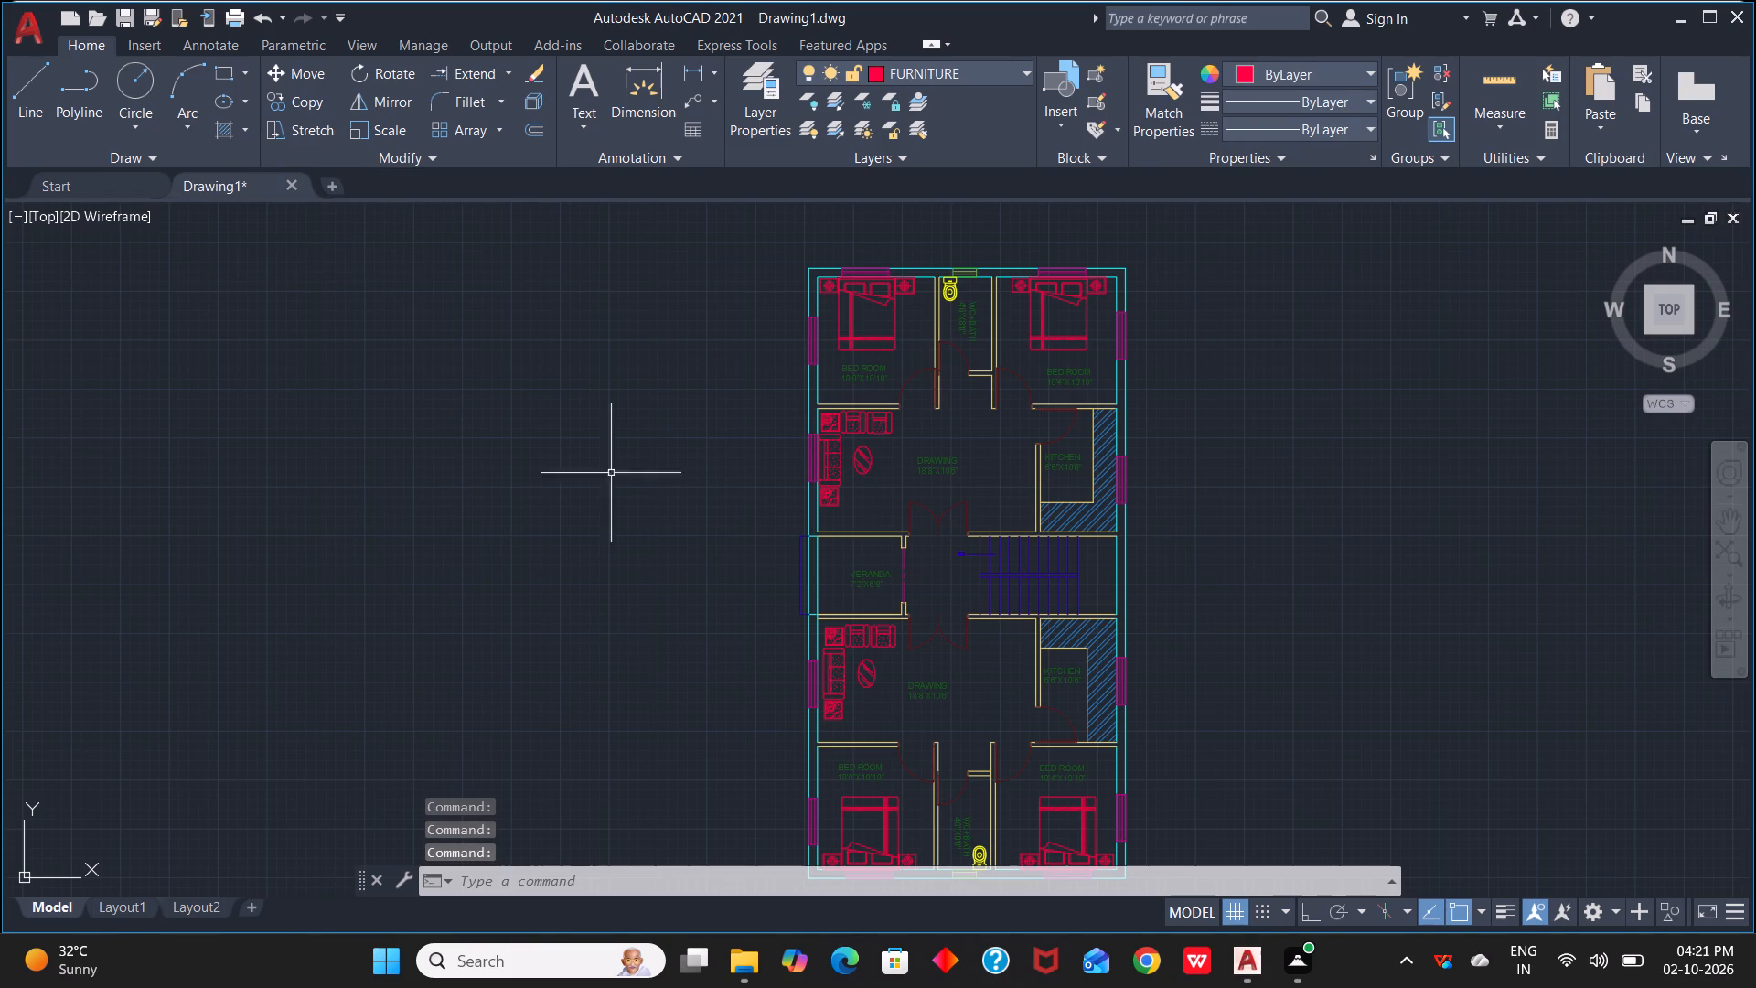
scroll(1010, 492, "down", 2)
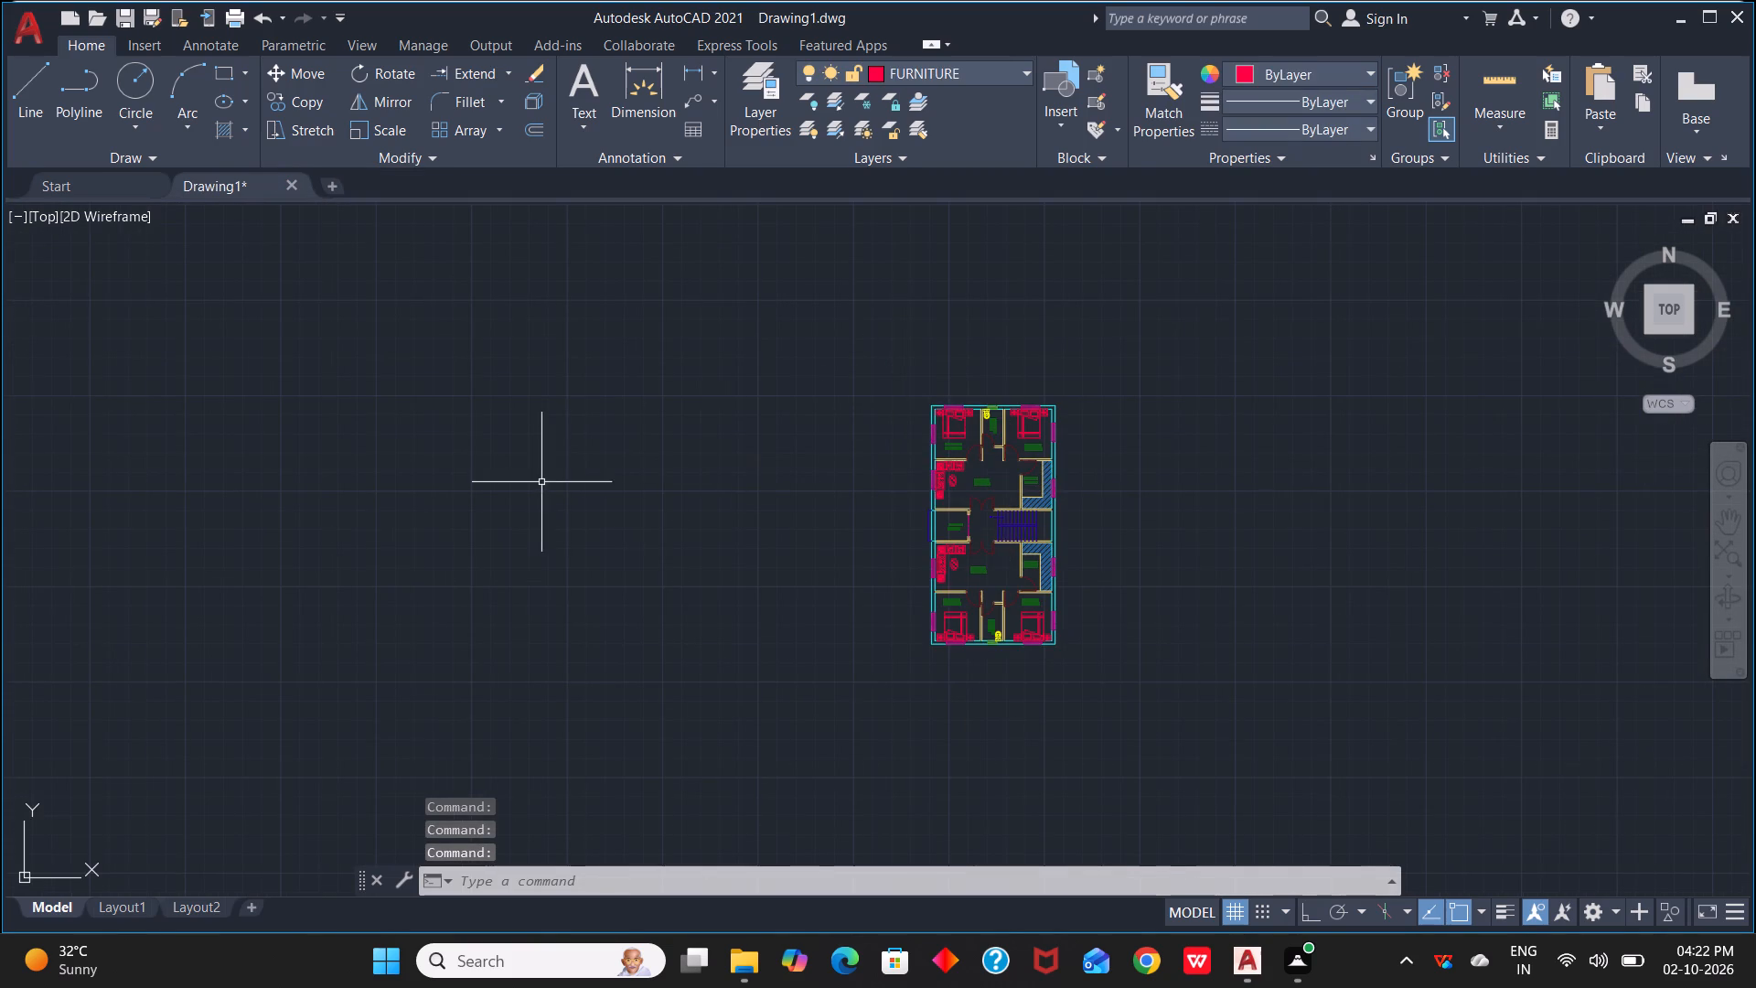
Set up a plot with AutoCAD PDF (High Quality Print).pc3, centred, with a window plot area enclosing the whole floor plan.
left_click(224, 22)
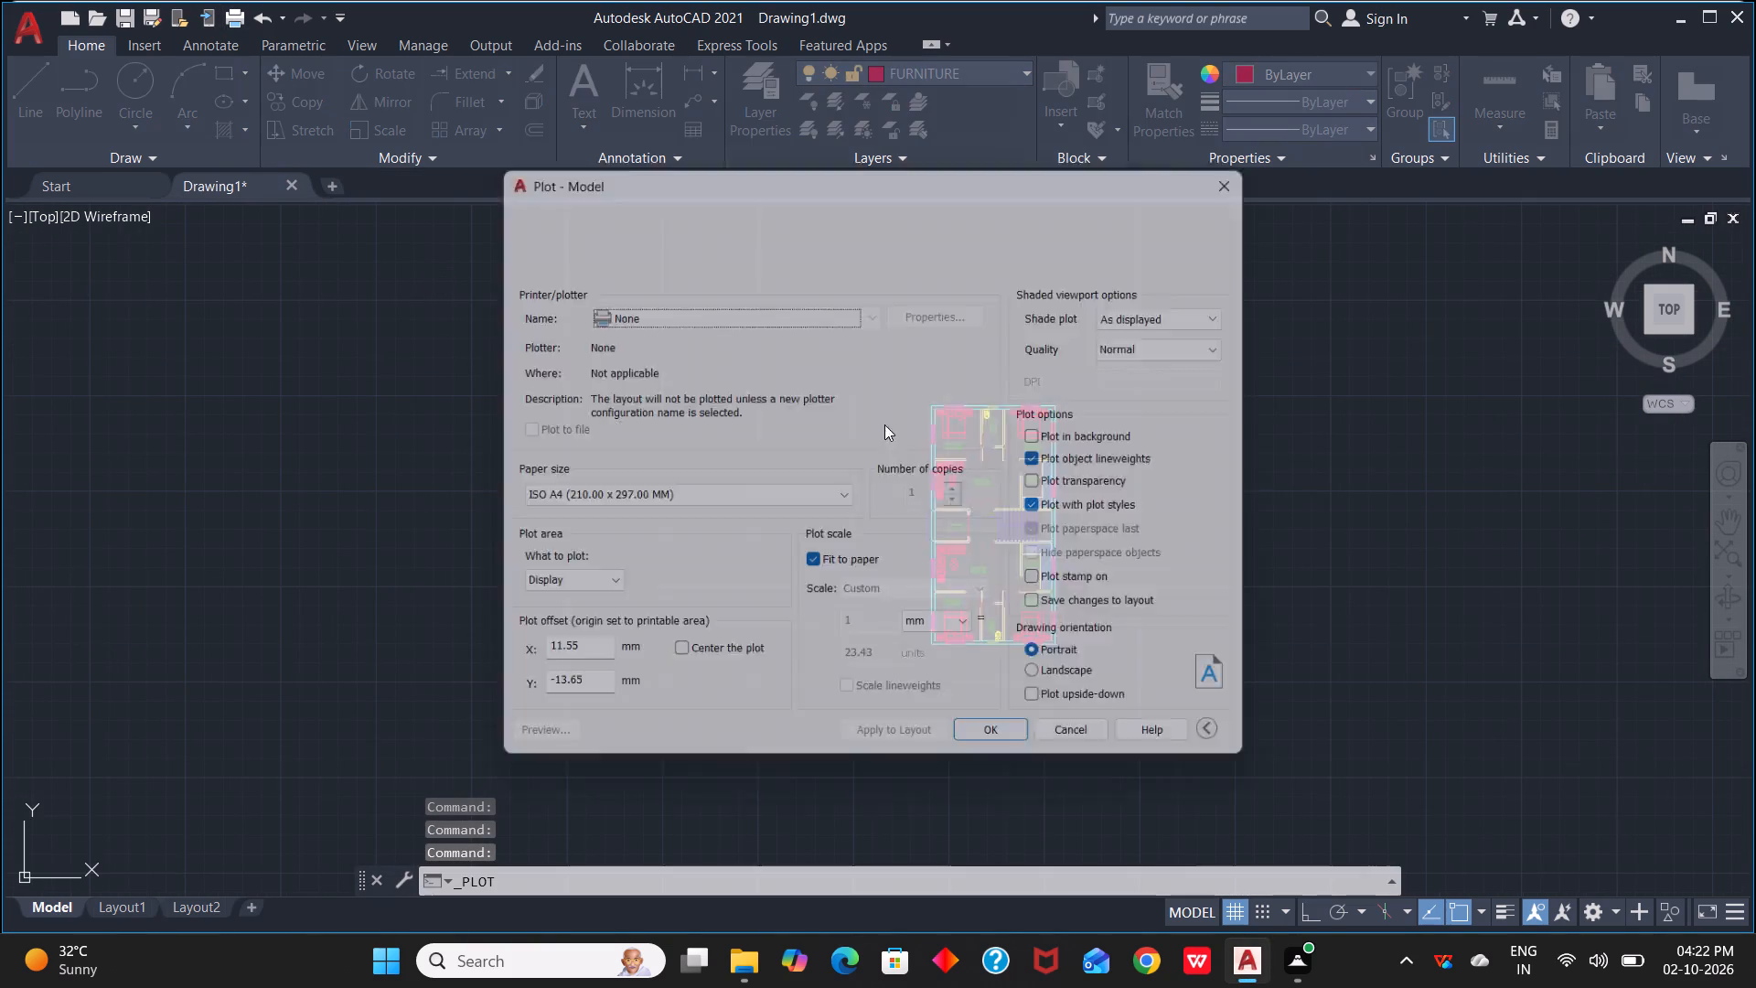
left_click(884, 311)
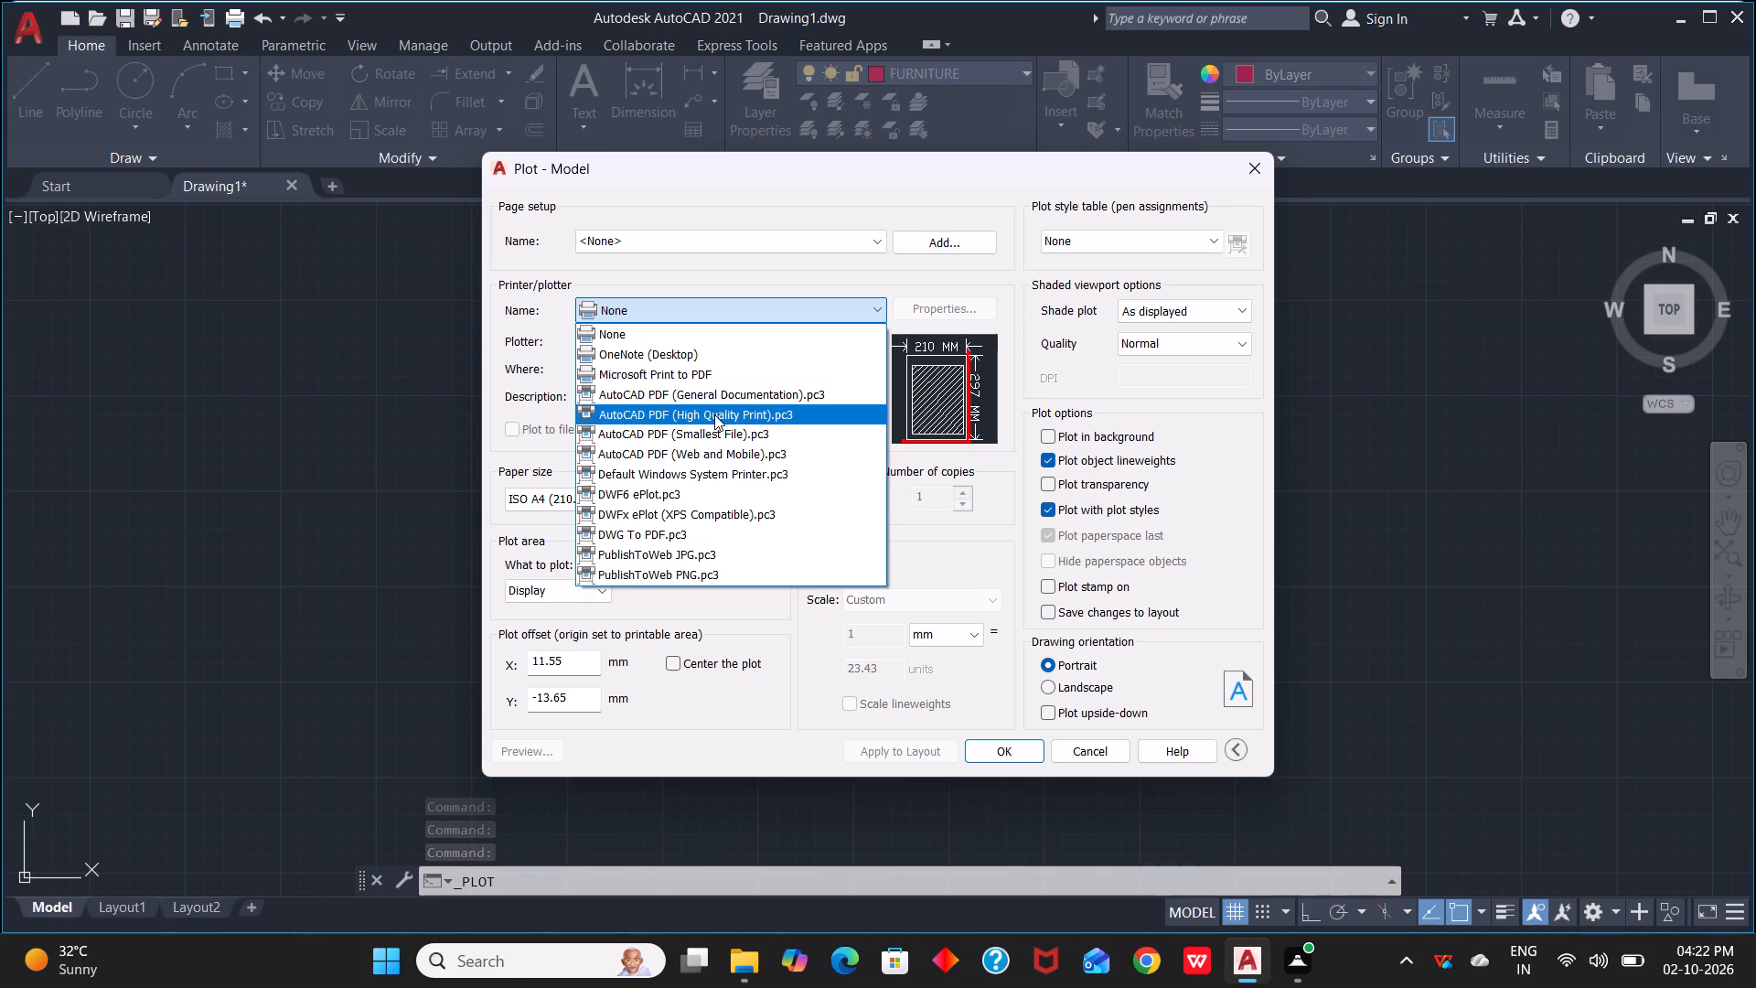
left_click(733, 414)
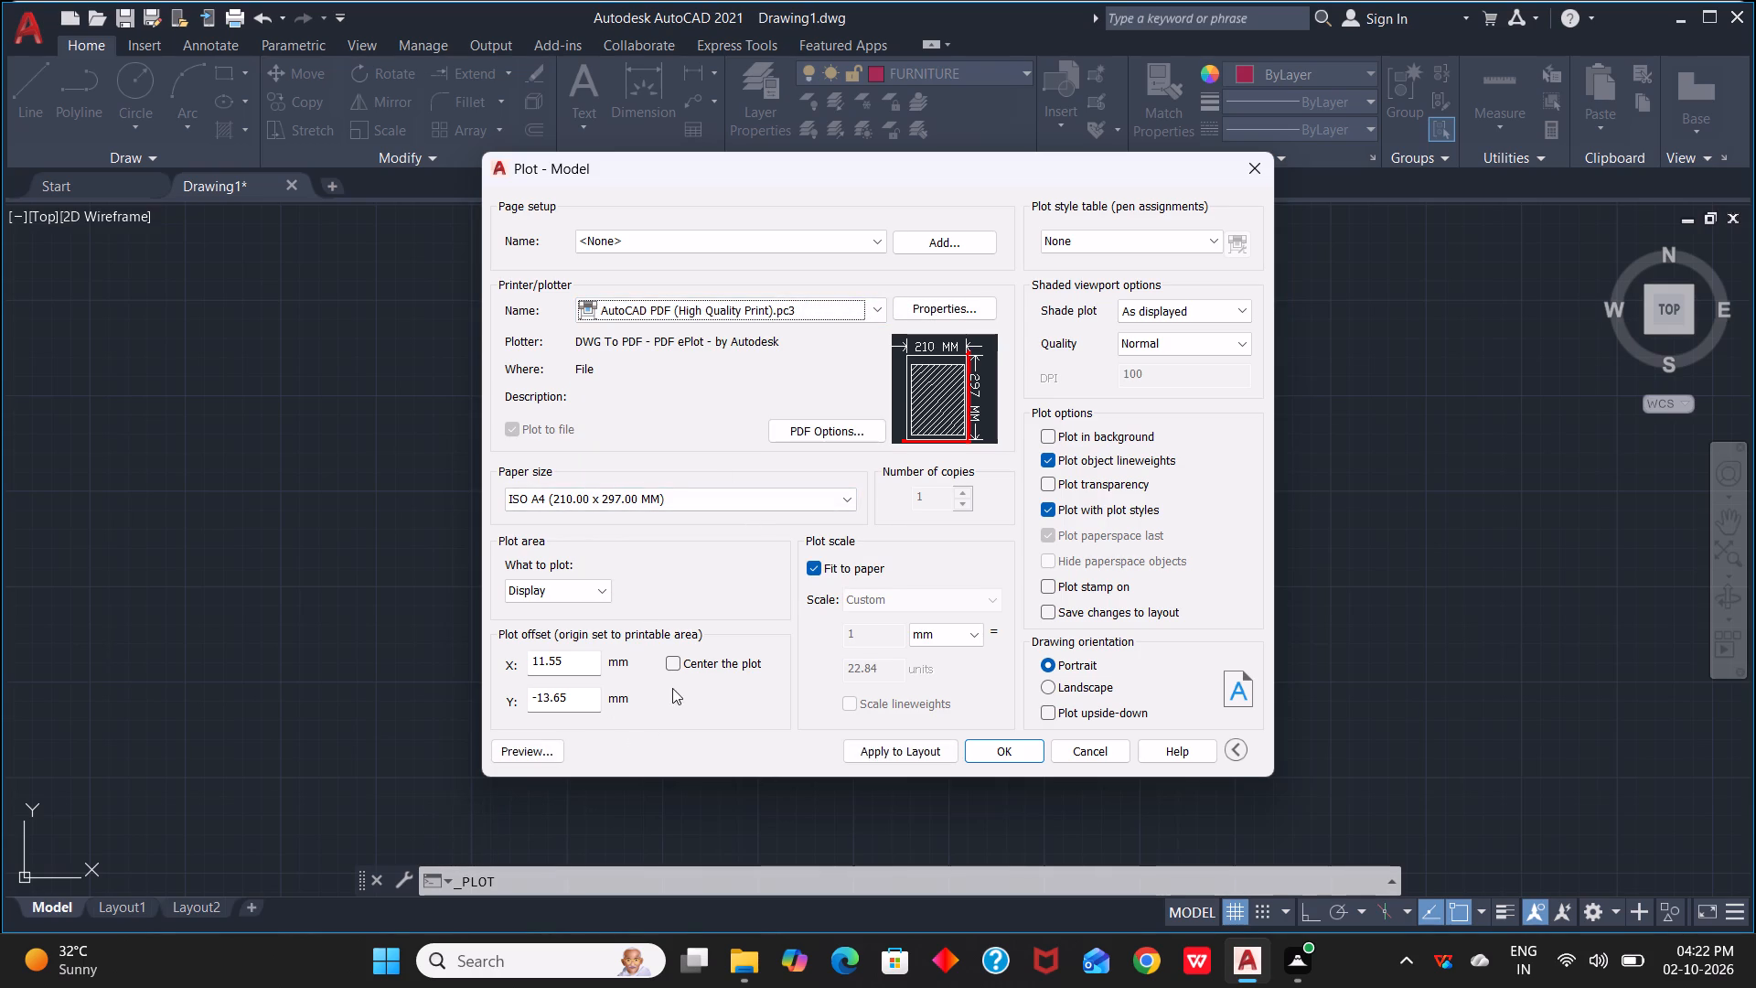
left_click(671, 660)
left_click(599, 591)
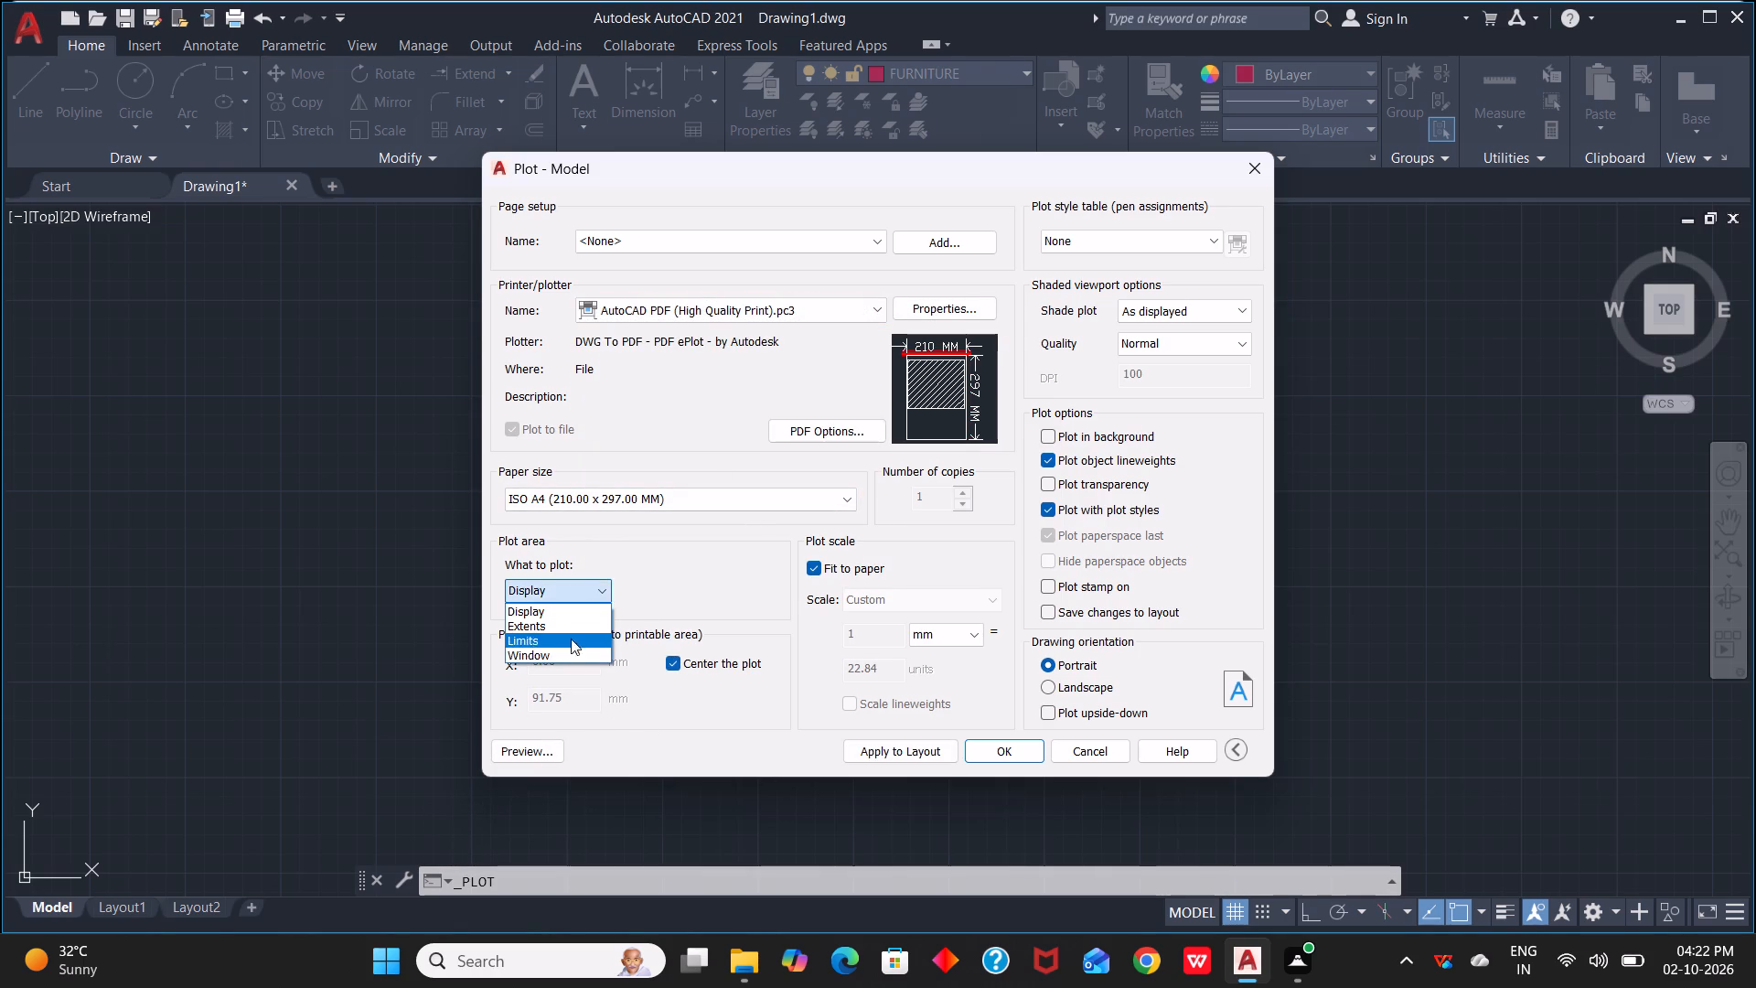
left_click(563, 651)
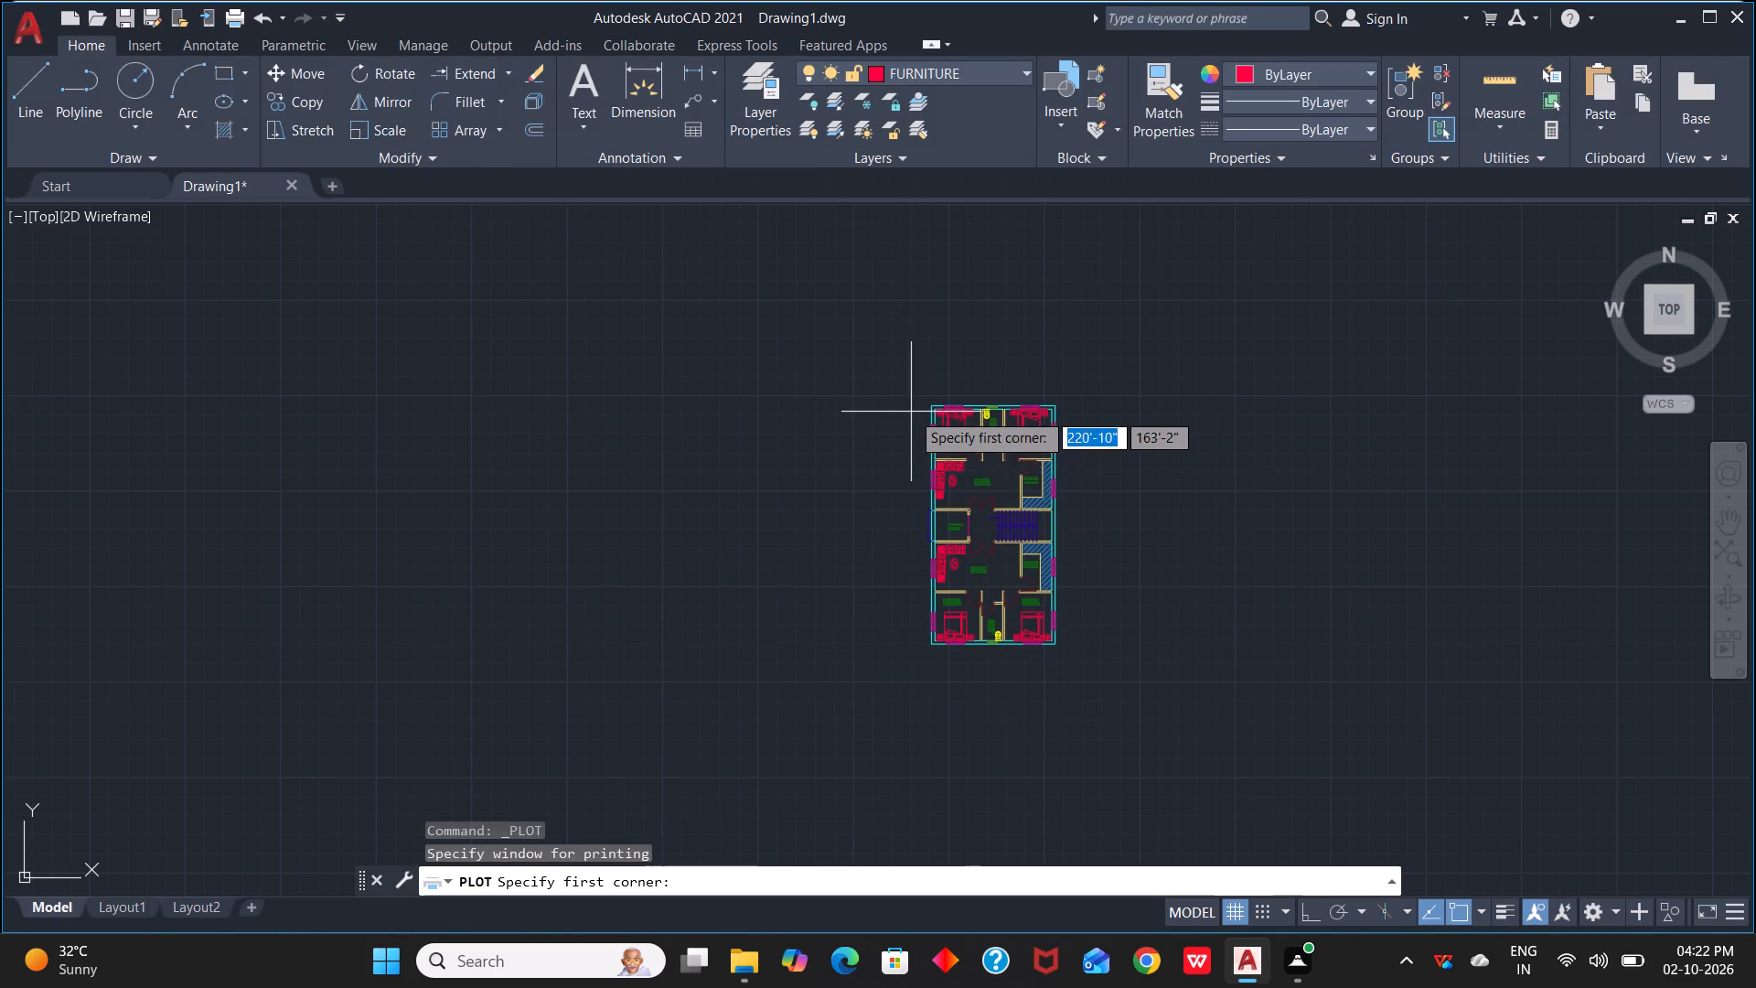
scroll(912, 413, "up", 1)
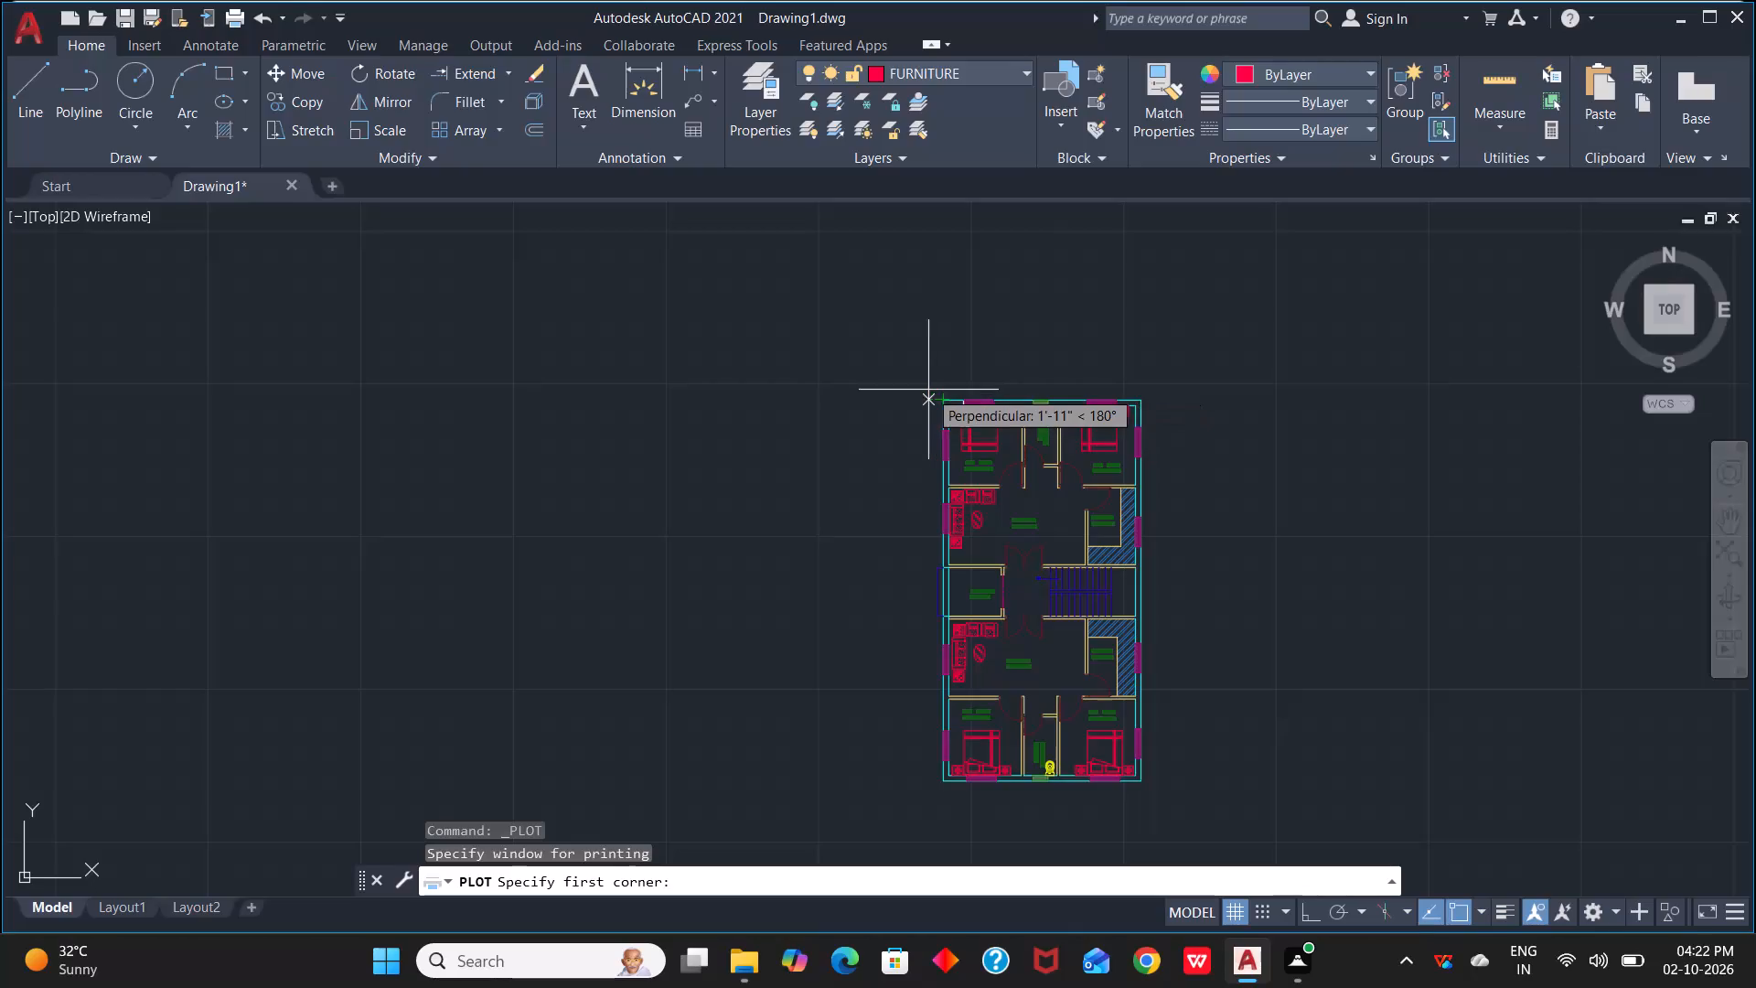
left_click(928, 386)
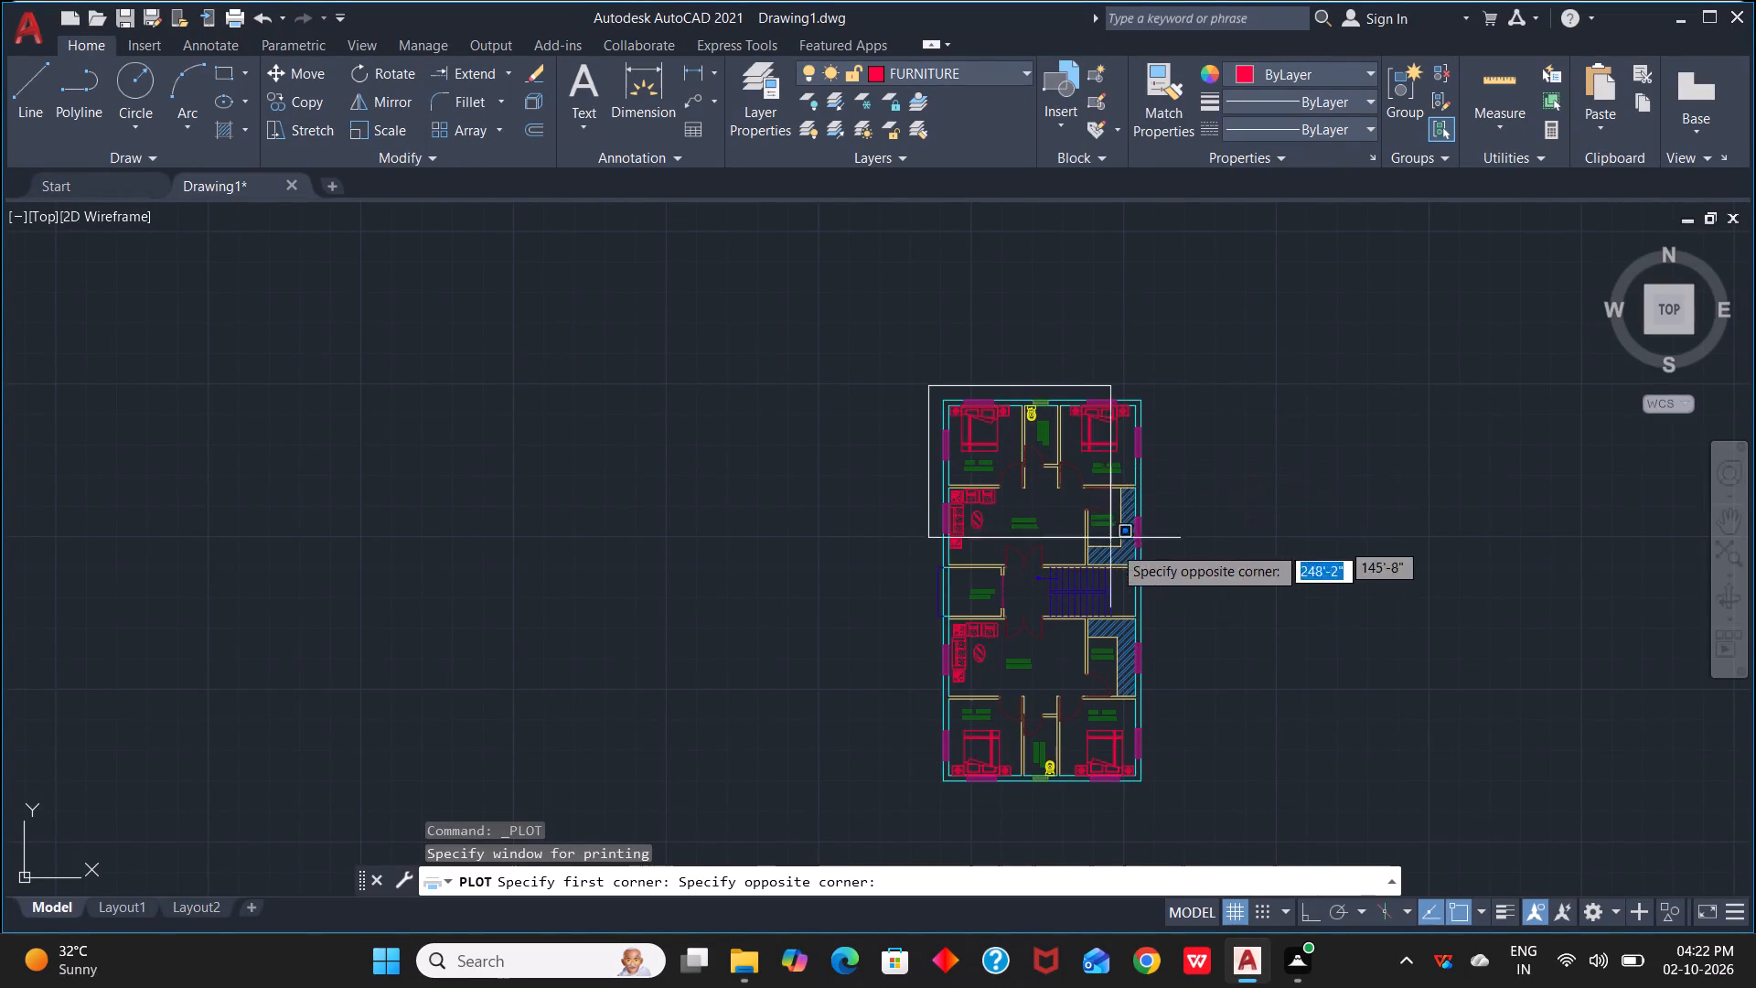
left_click(1154, 798)
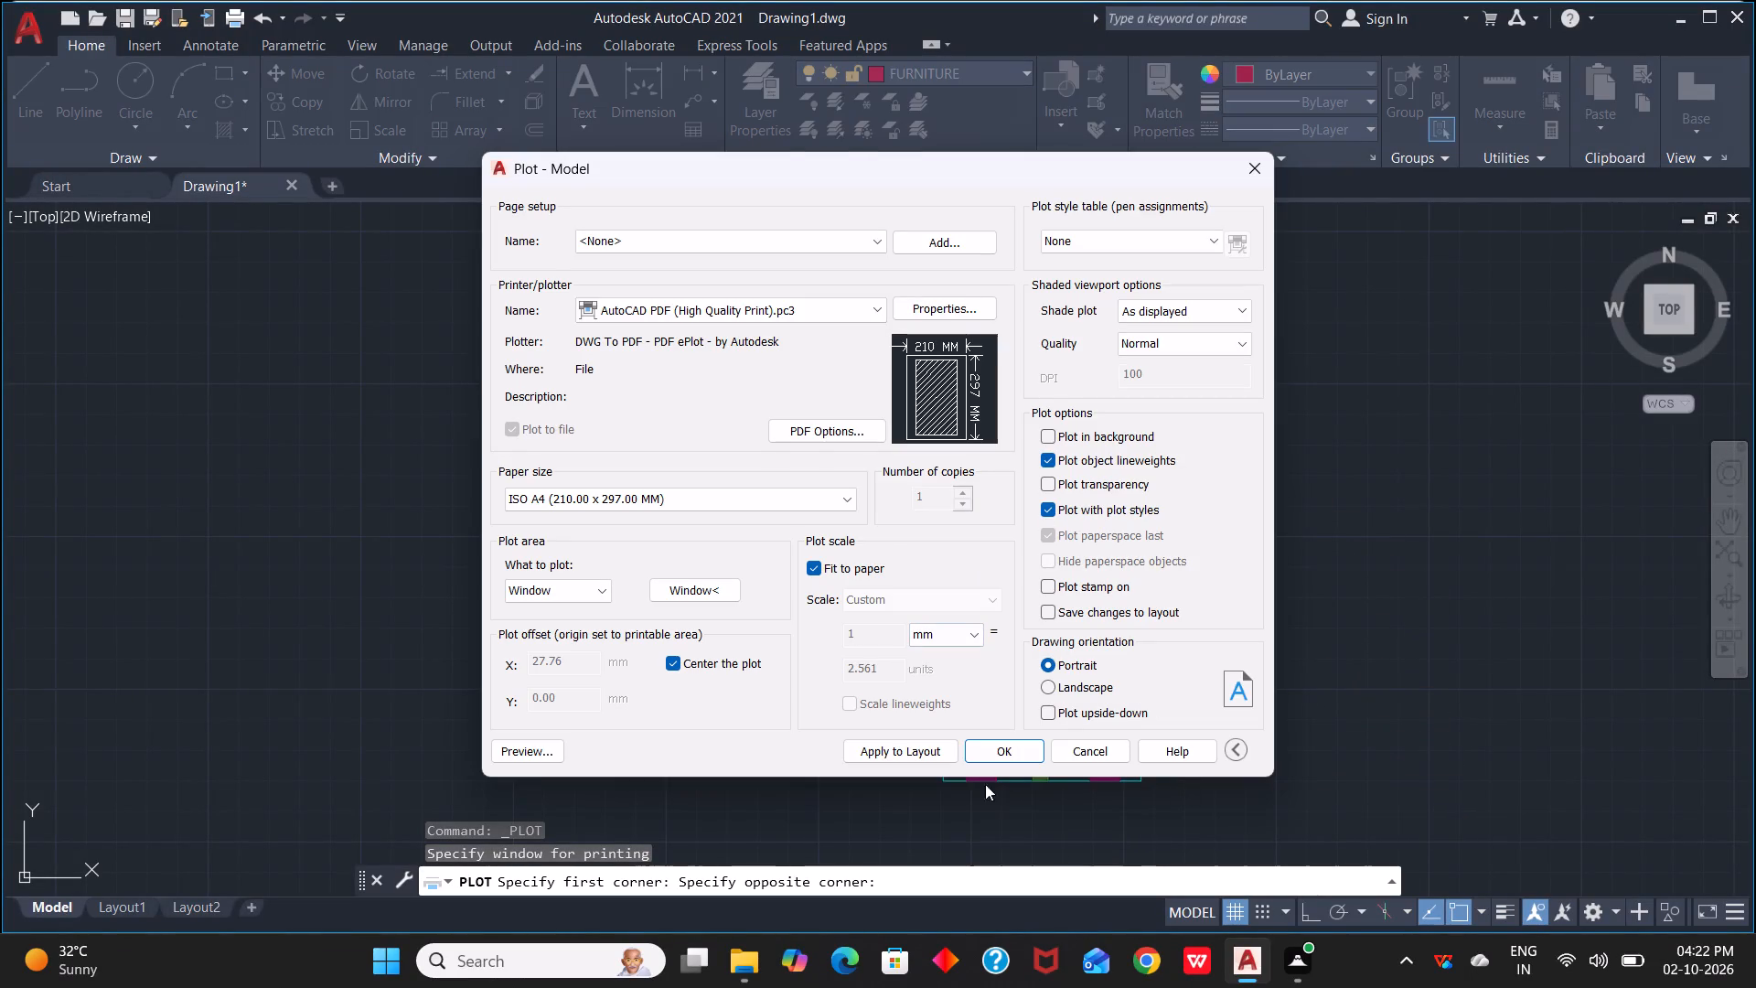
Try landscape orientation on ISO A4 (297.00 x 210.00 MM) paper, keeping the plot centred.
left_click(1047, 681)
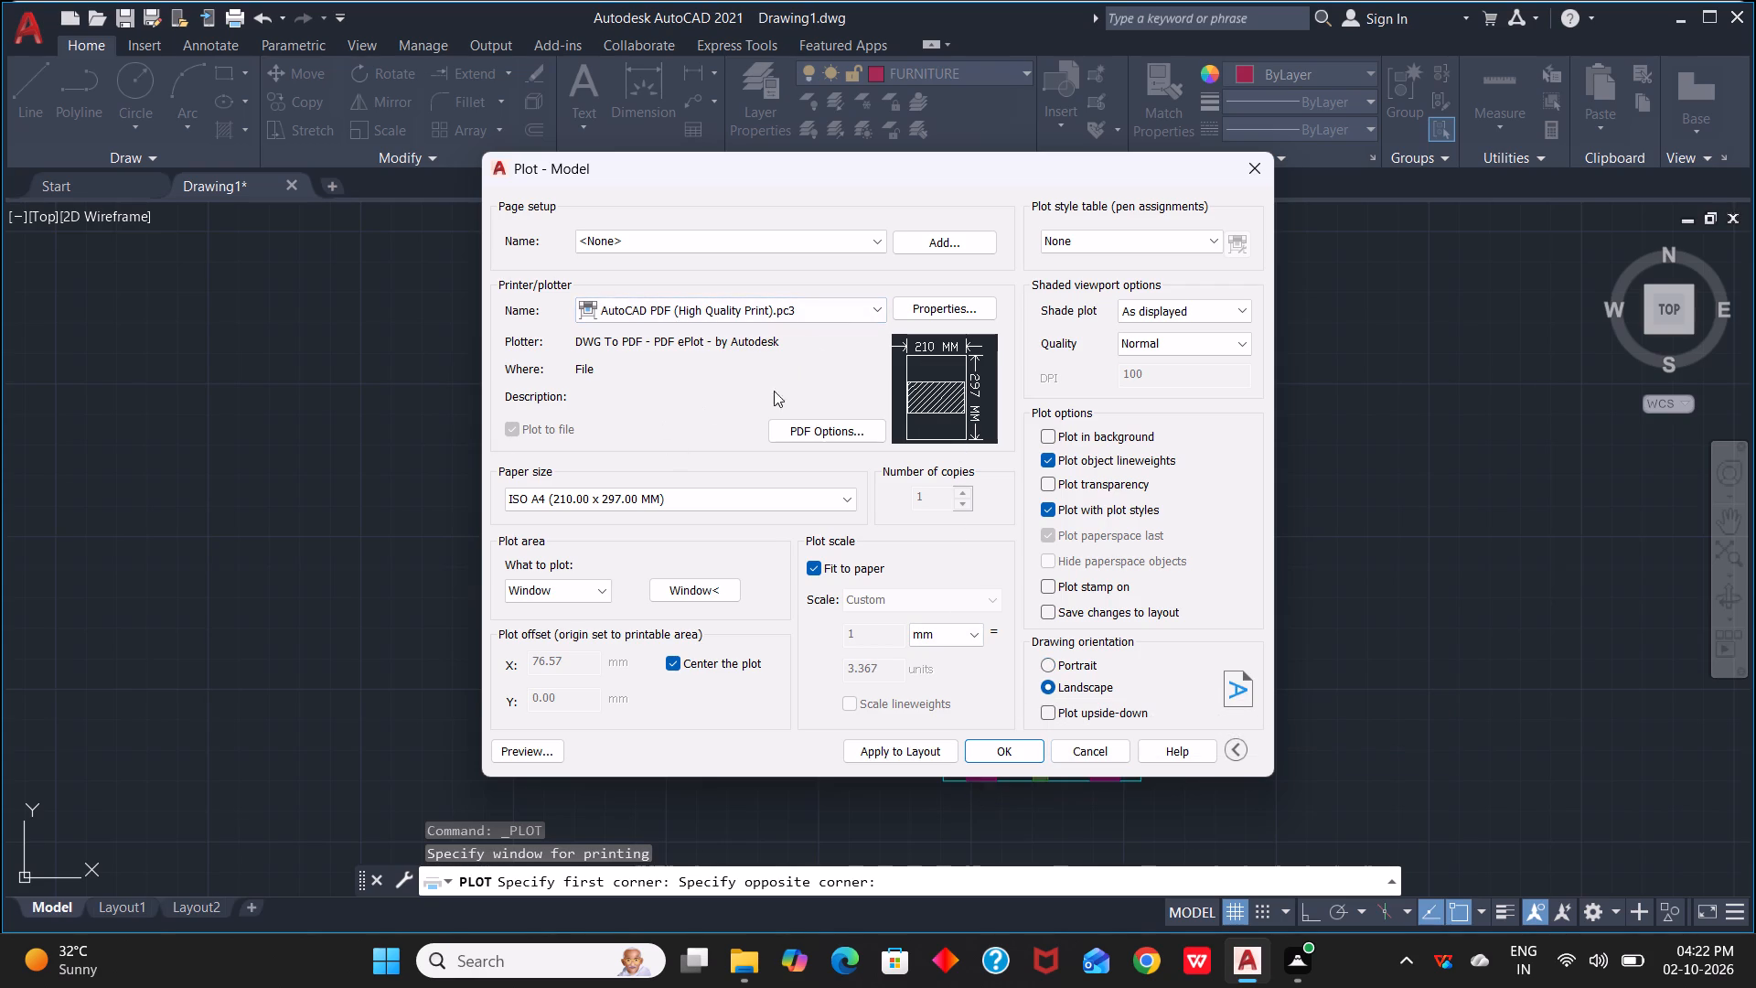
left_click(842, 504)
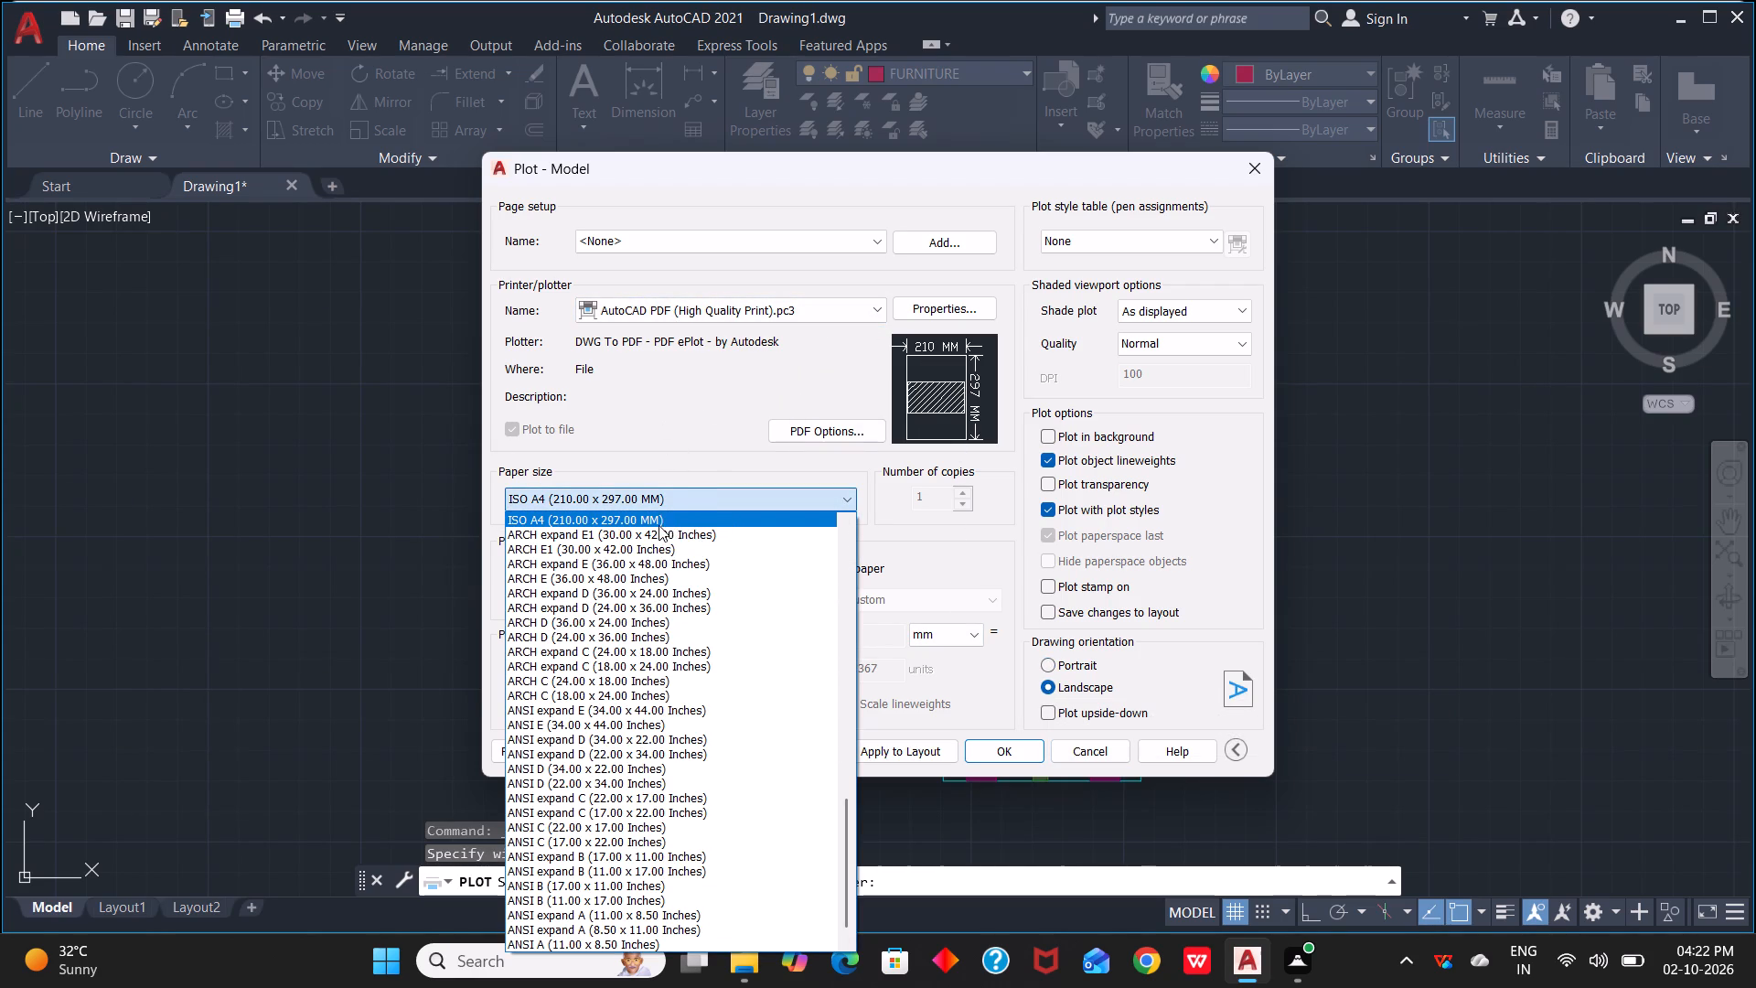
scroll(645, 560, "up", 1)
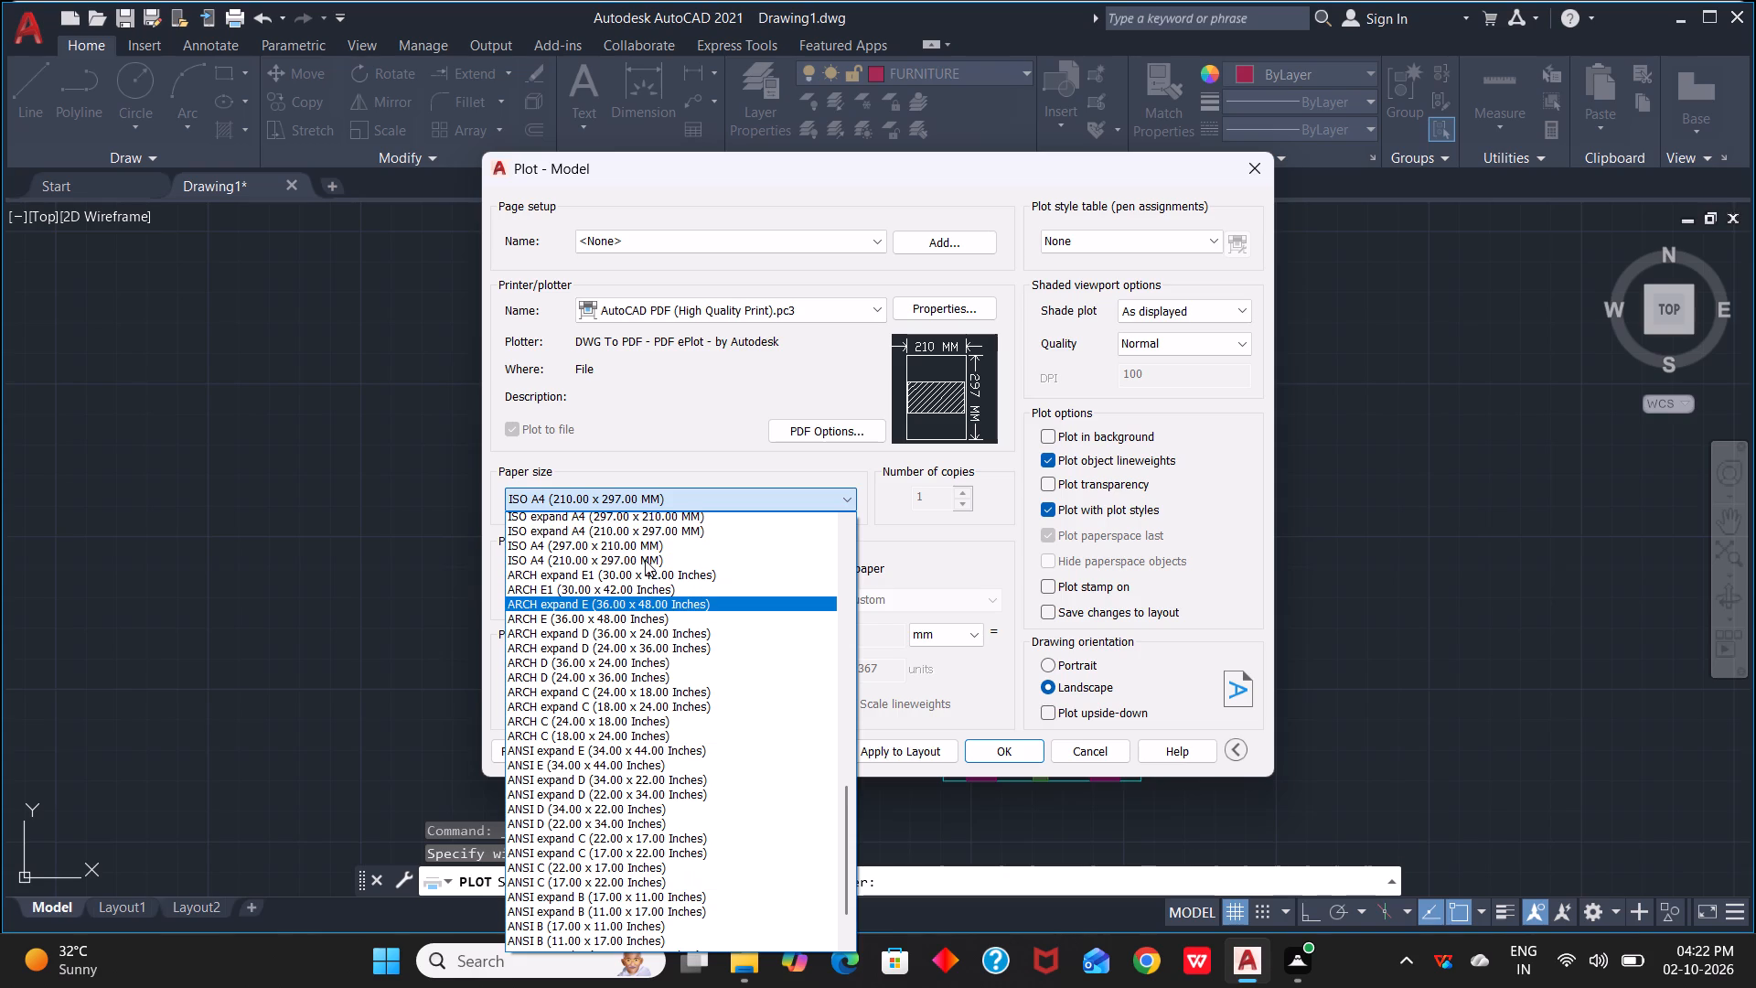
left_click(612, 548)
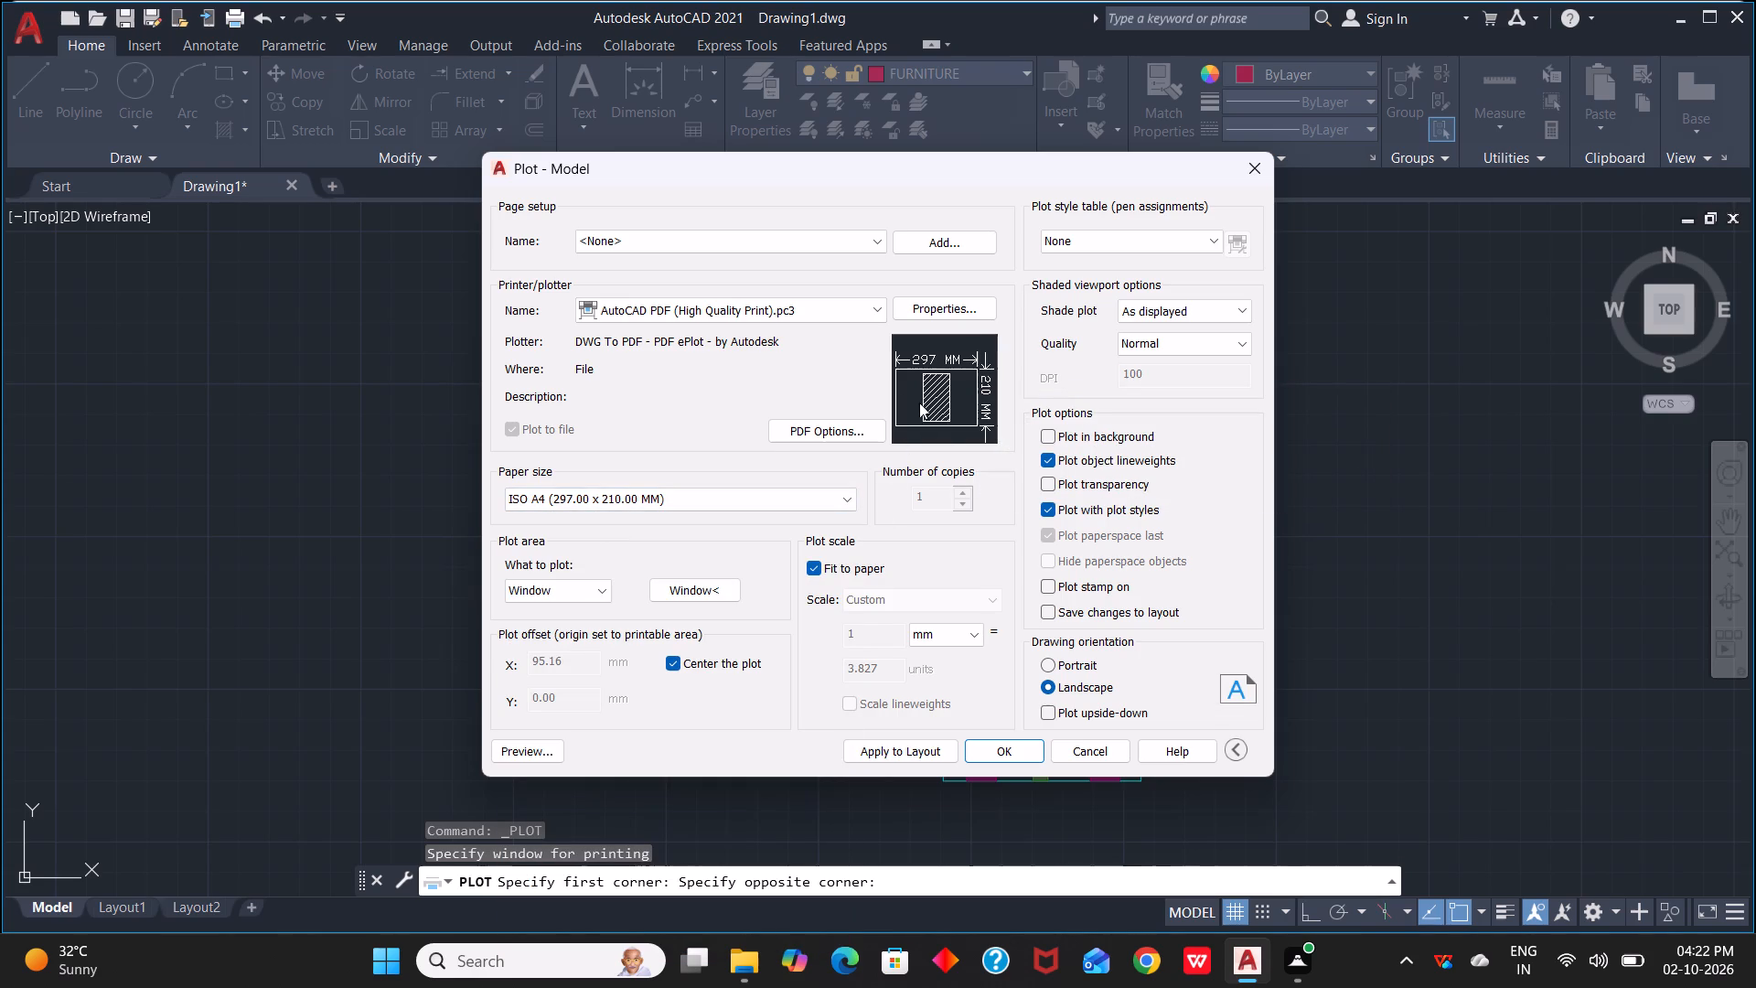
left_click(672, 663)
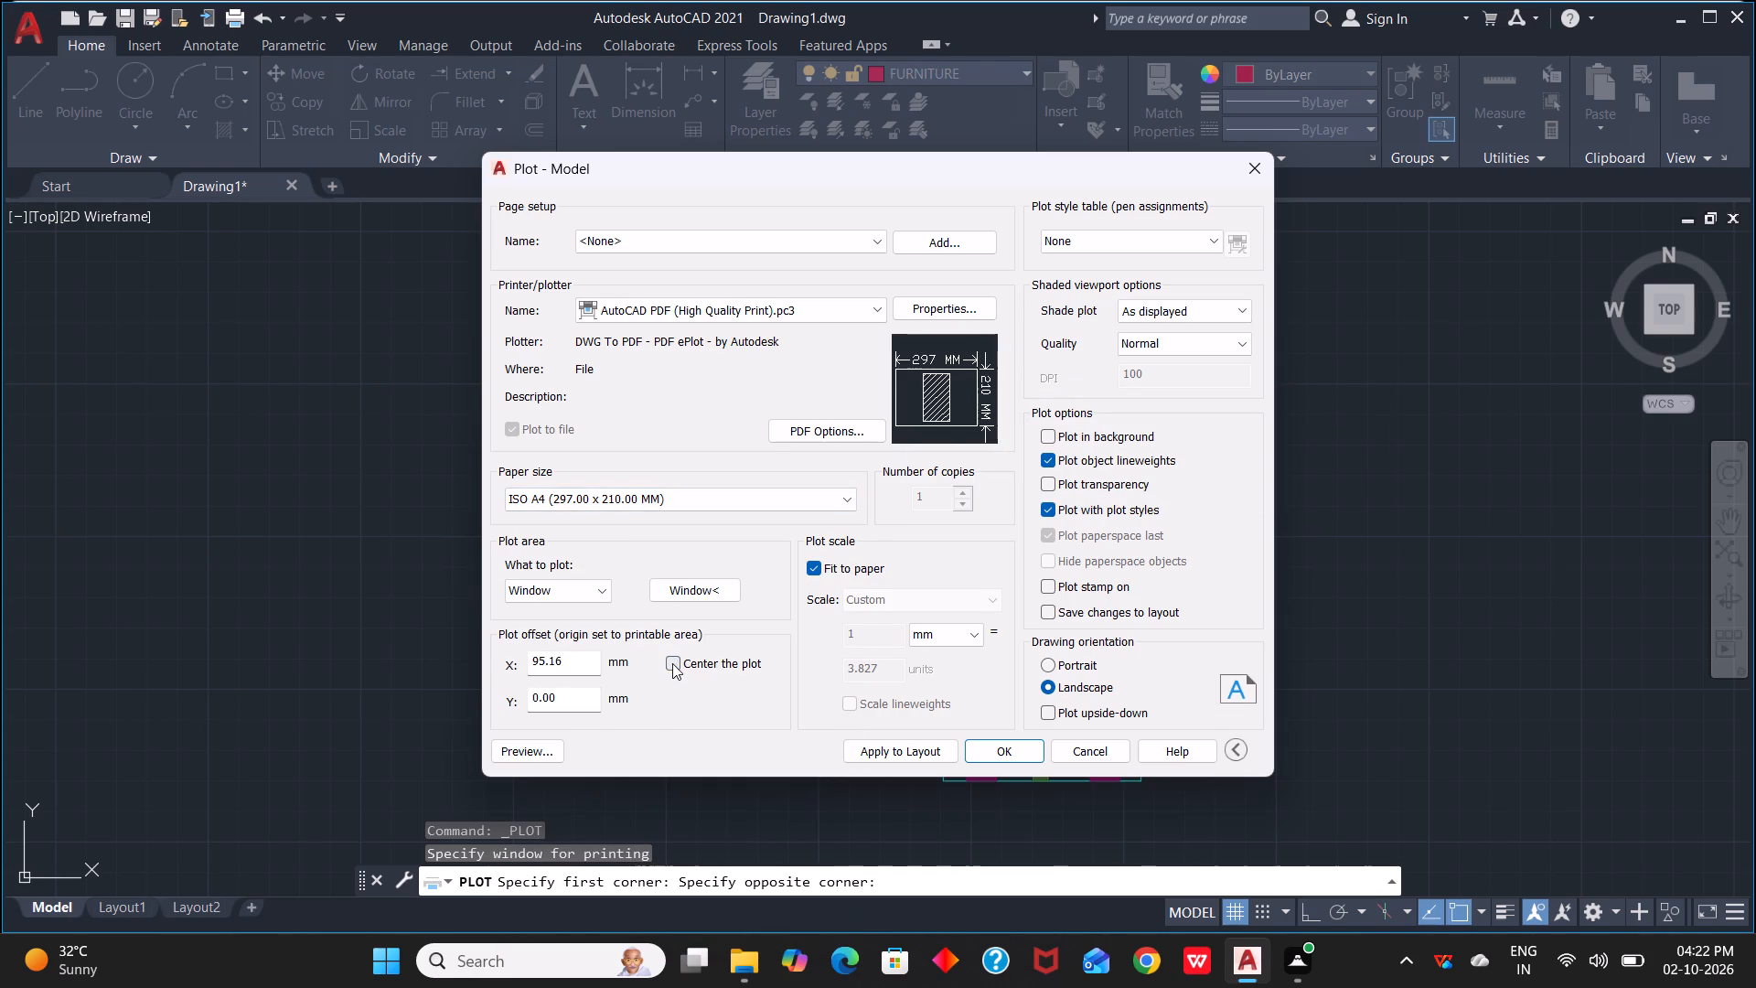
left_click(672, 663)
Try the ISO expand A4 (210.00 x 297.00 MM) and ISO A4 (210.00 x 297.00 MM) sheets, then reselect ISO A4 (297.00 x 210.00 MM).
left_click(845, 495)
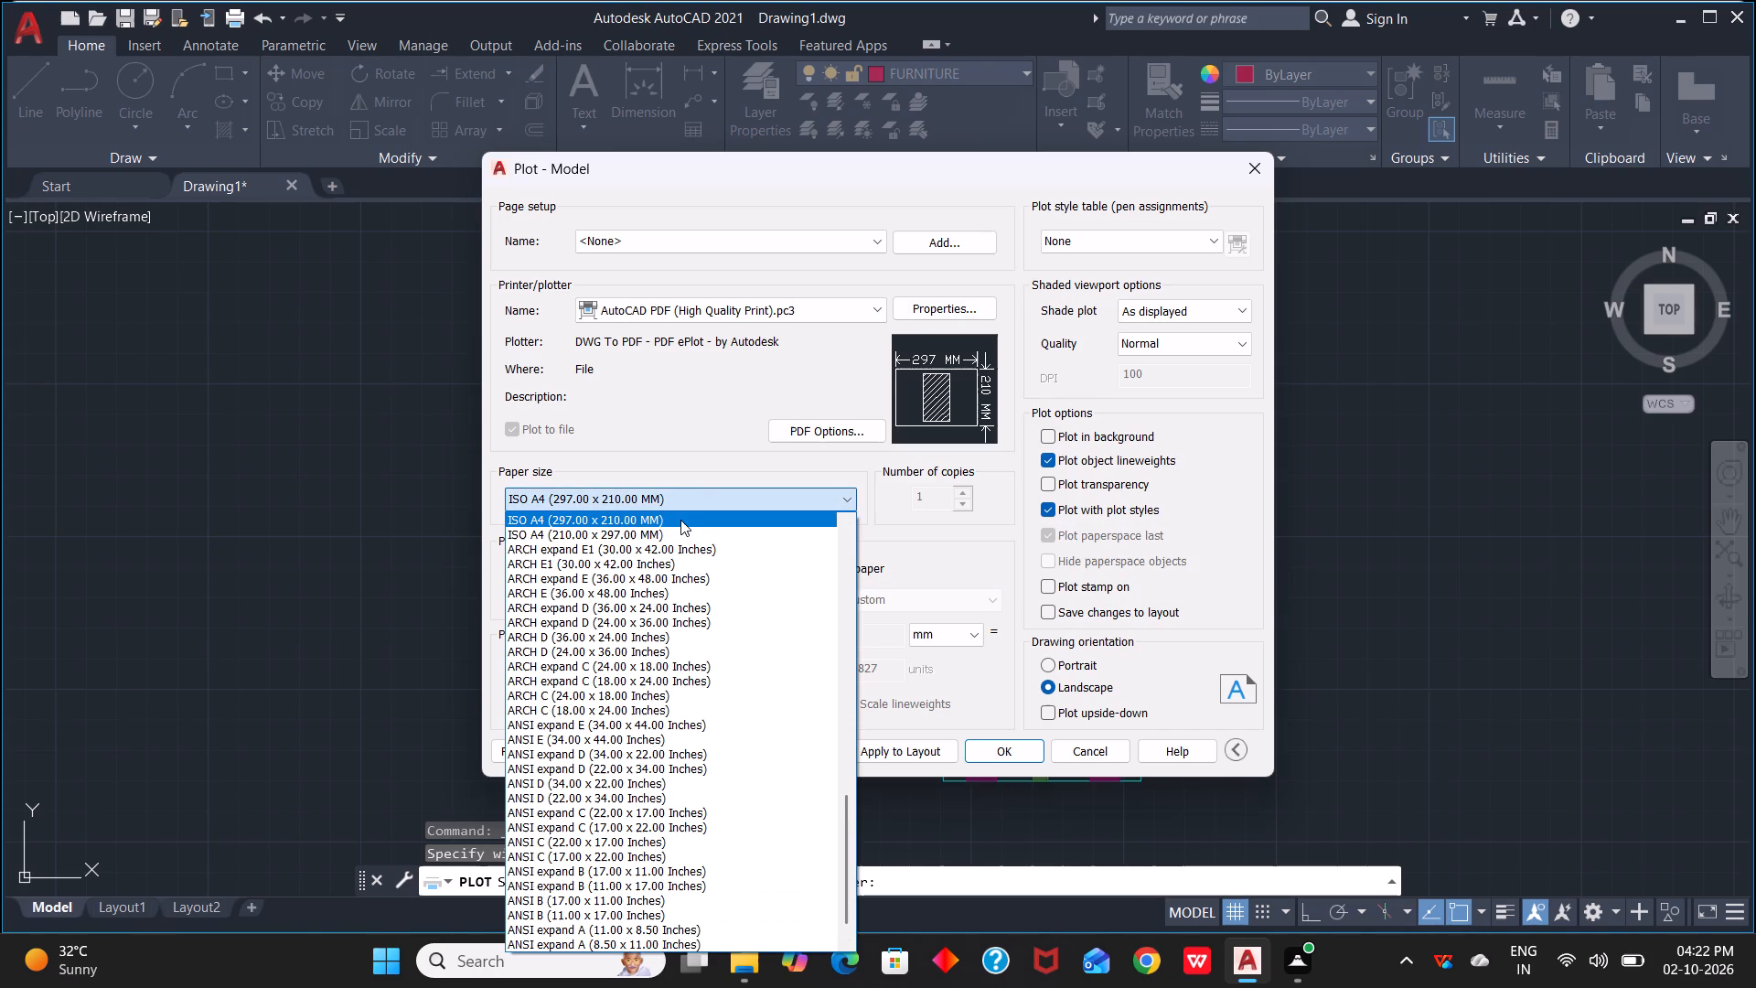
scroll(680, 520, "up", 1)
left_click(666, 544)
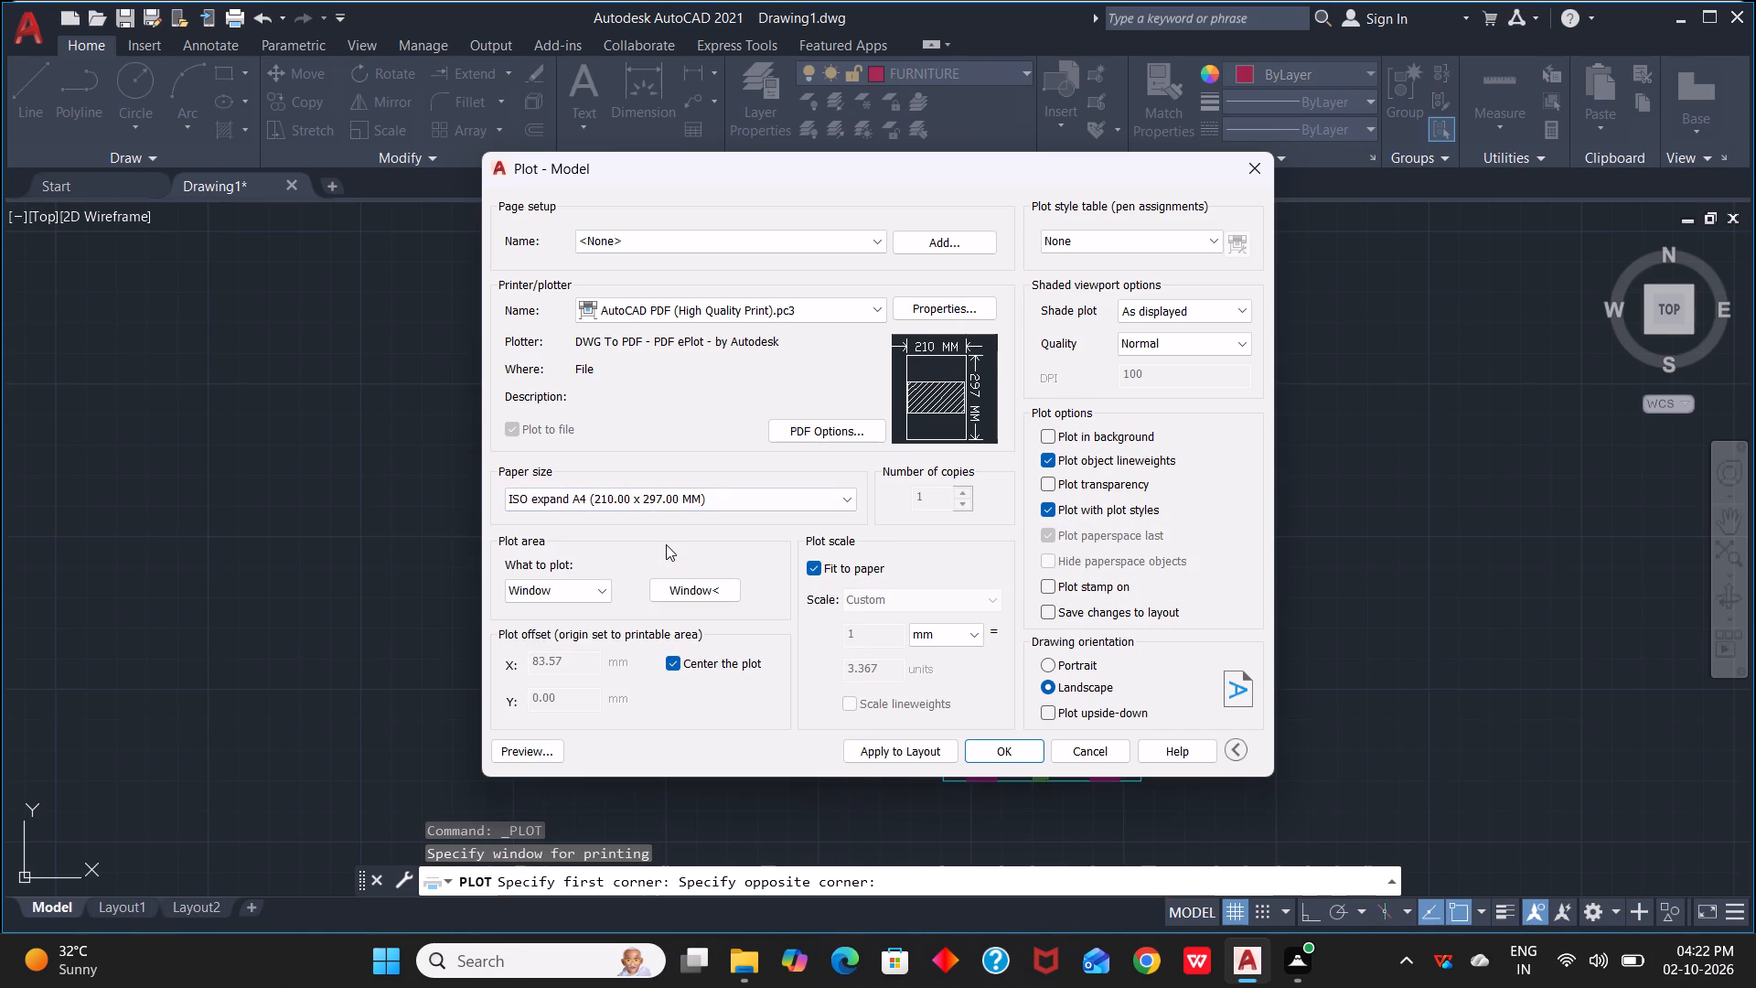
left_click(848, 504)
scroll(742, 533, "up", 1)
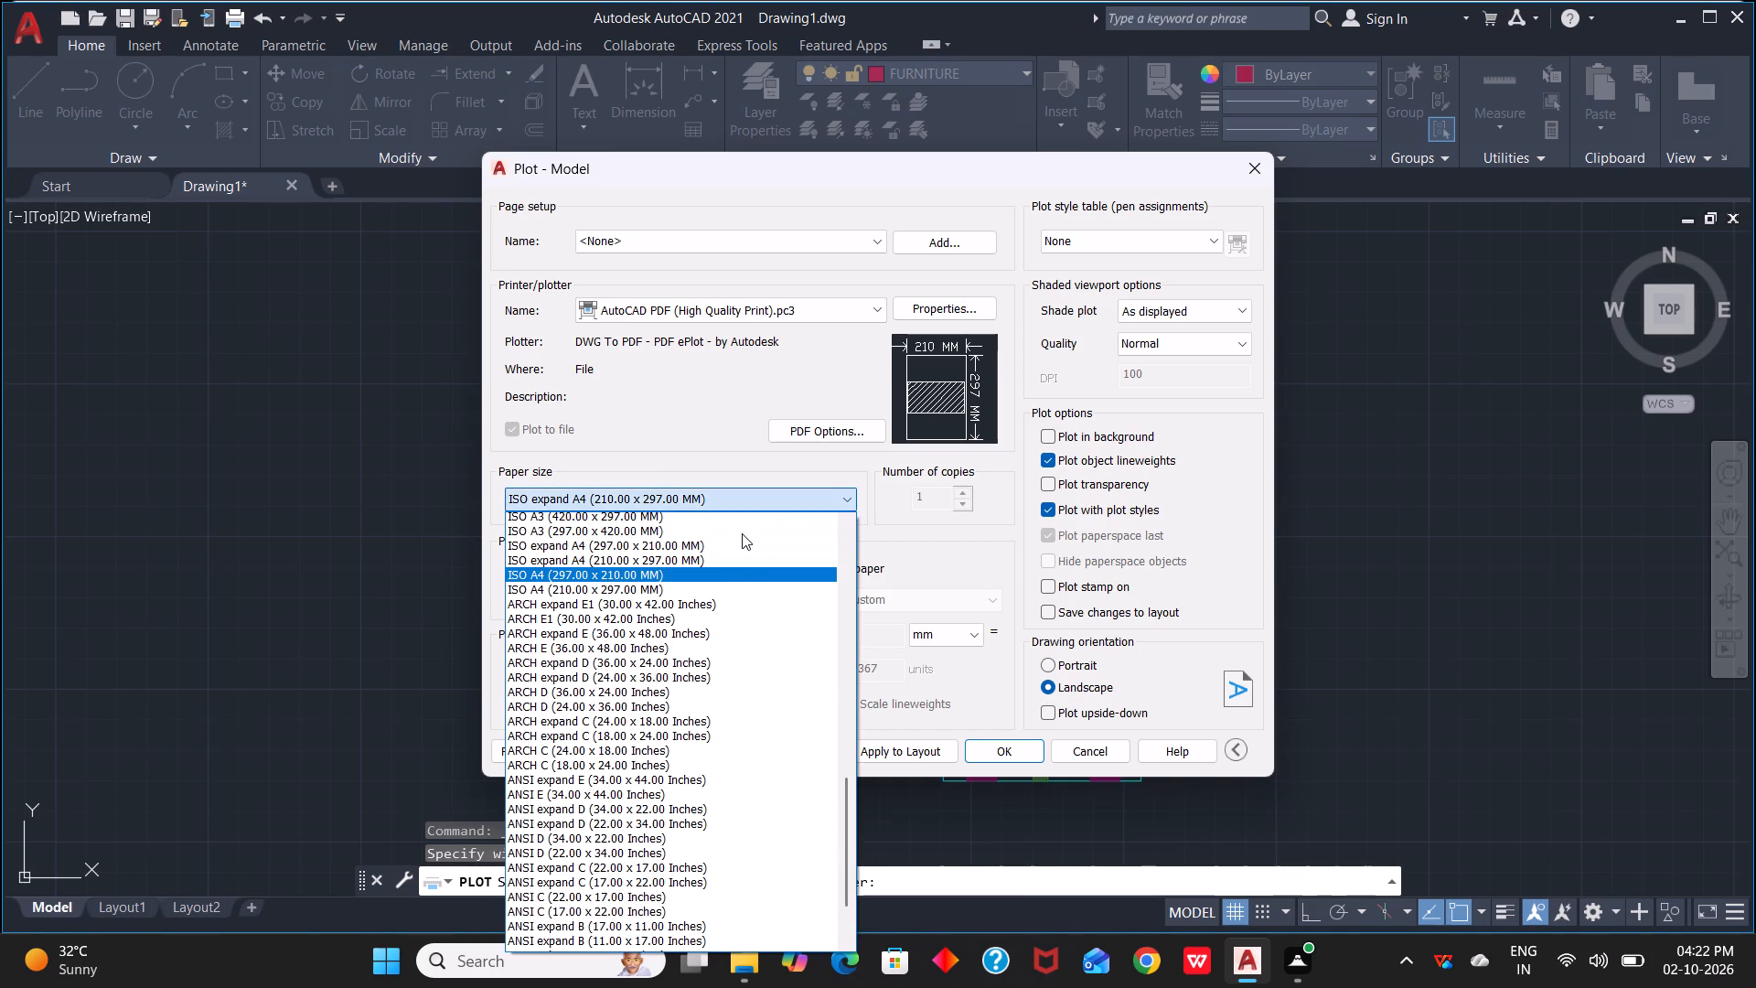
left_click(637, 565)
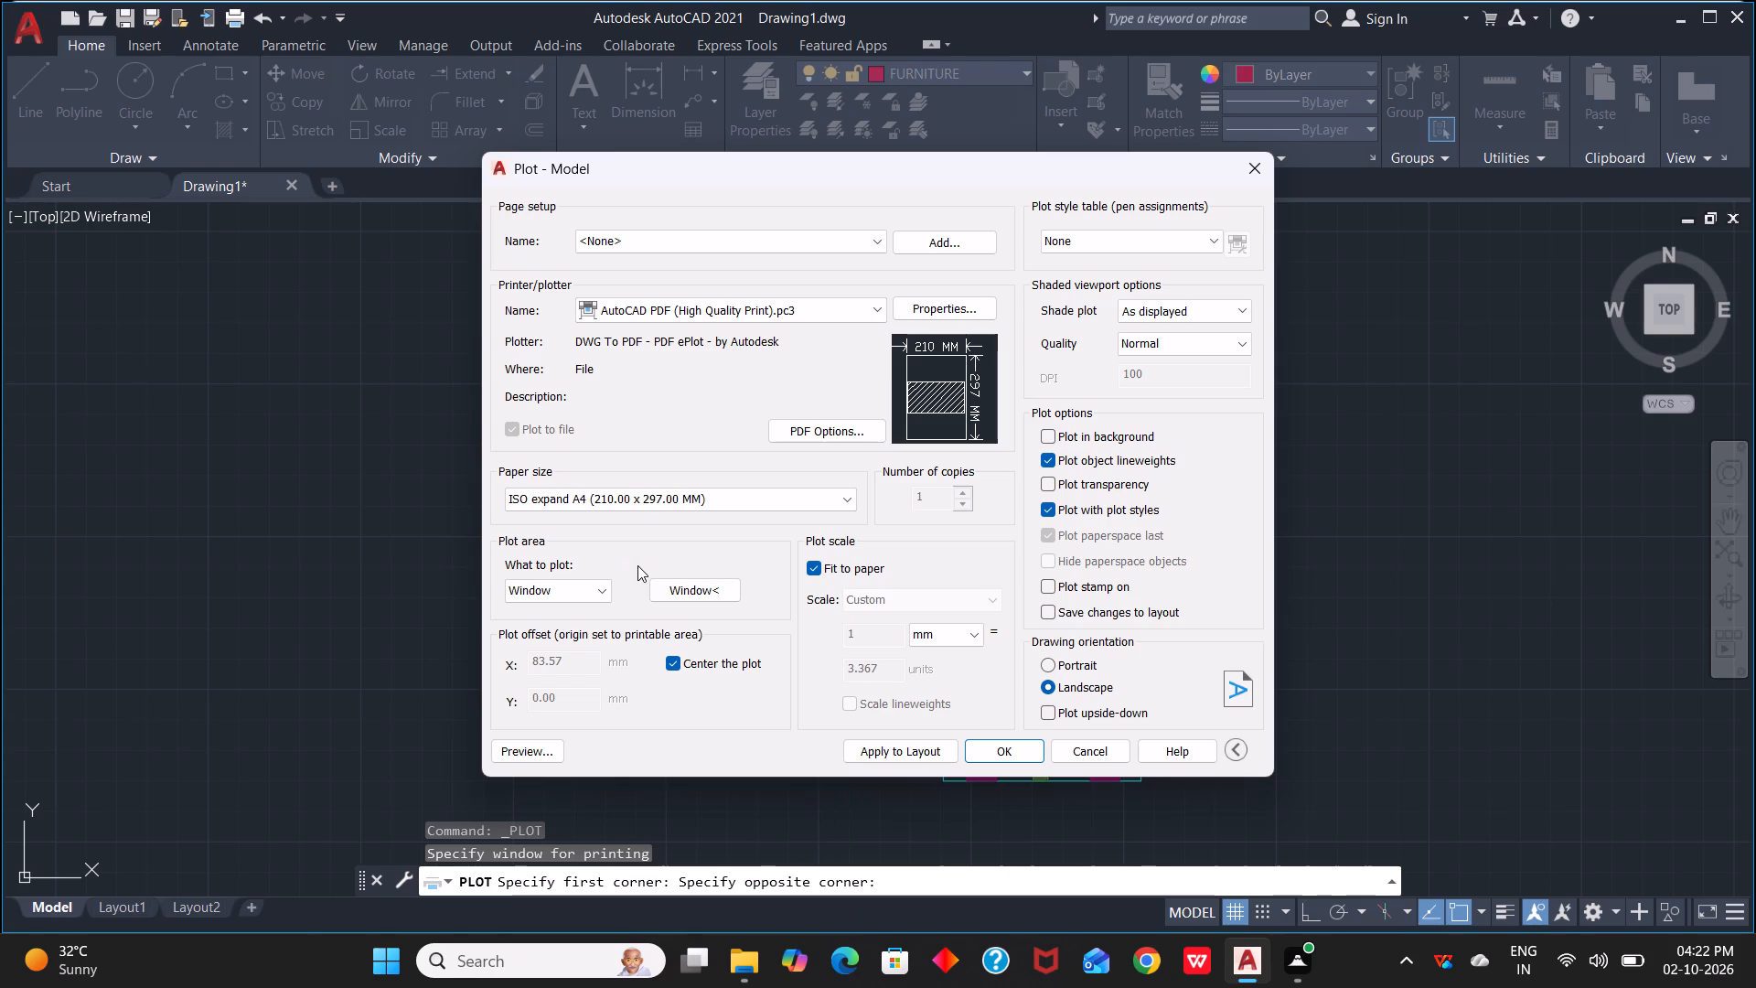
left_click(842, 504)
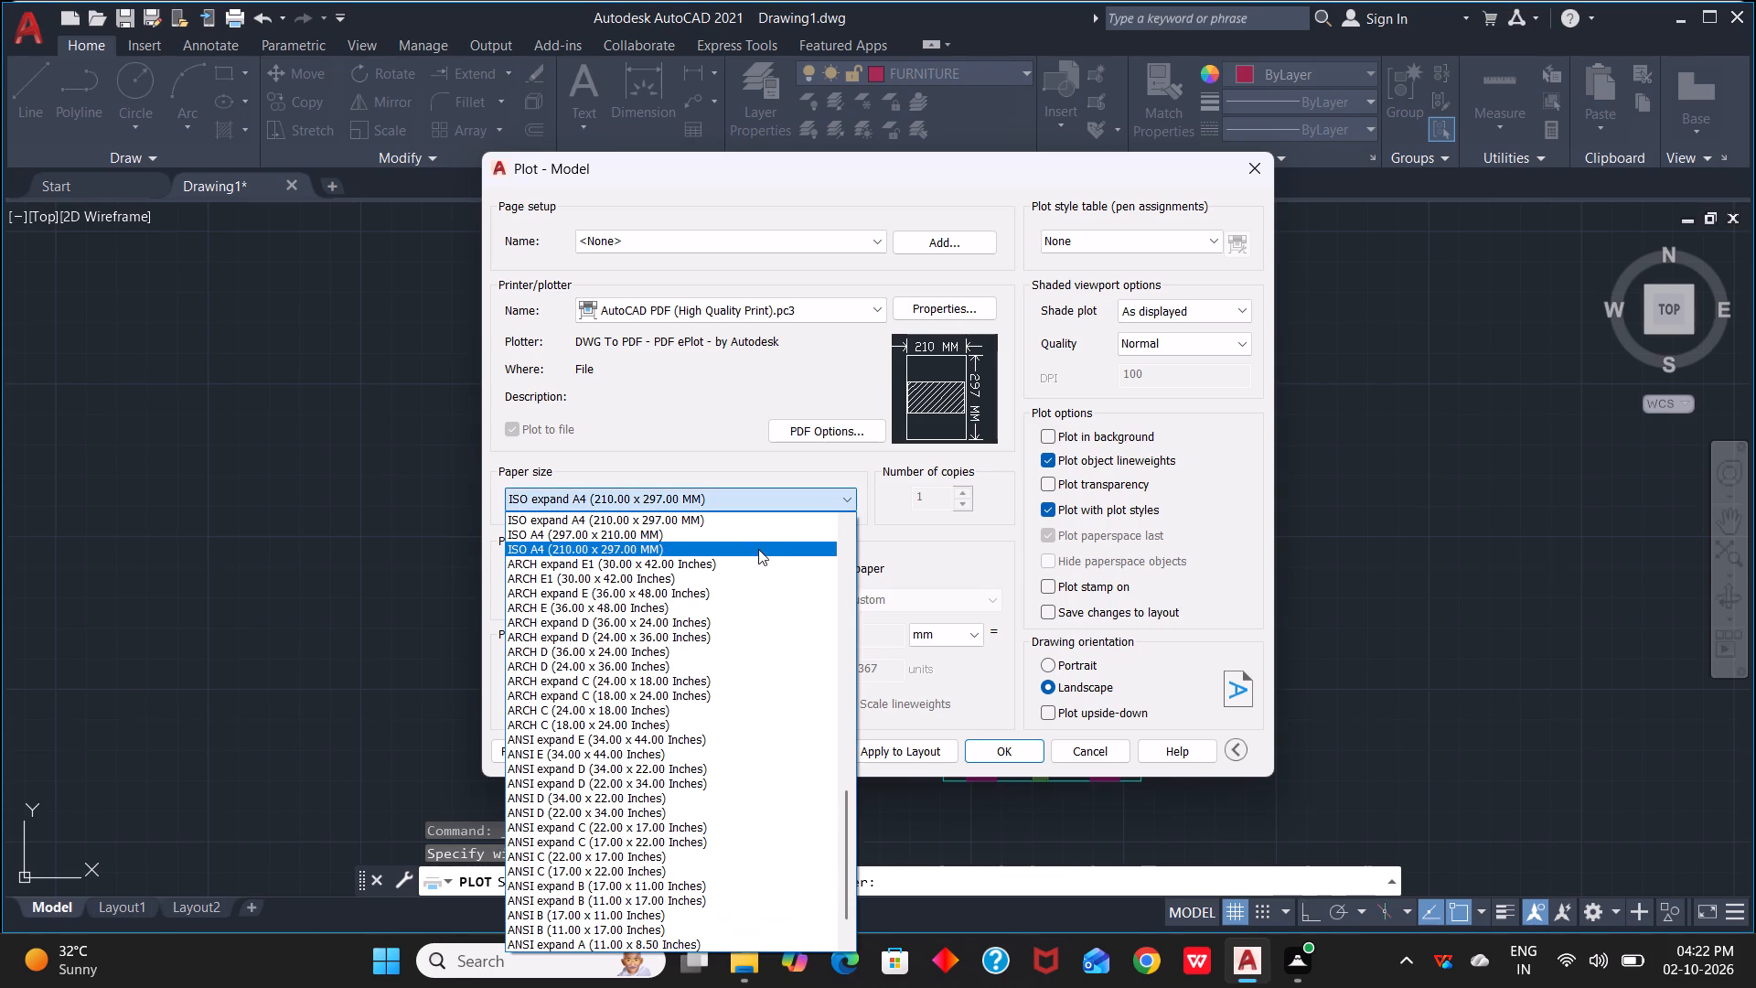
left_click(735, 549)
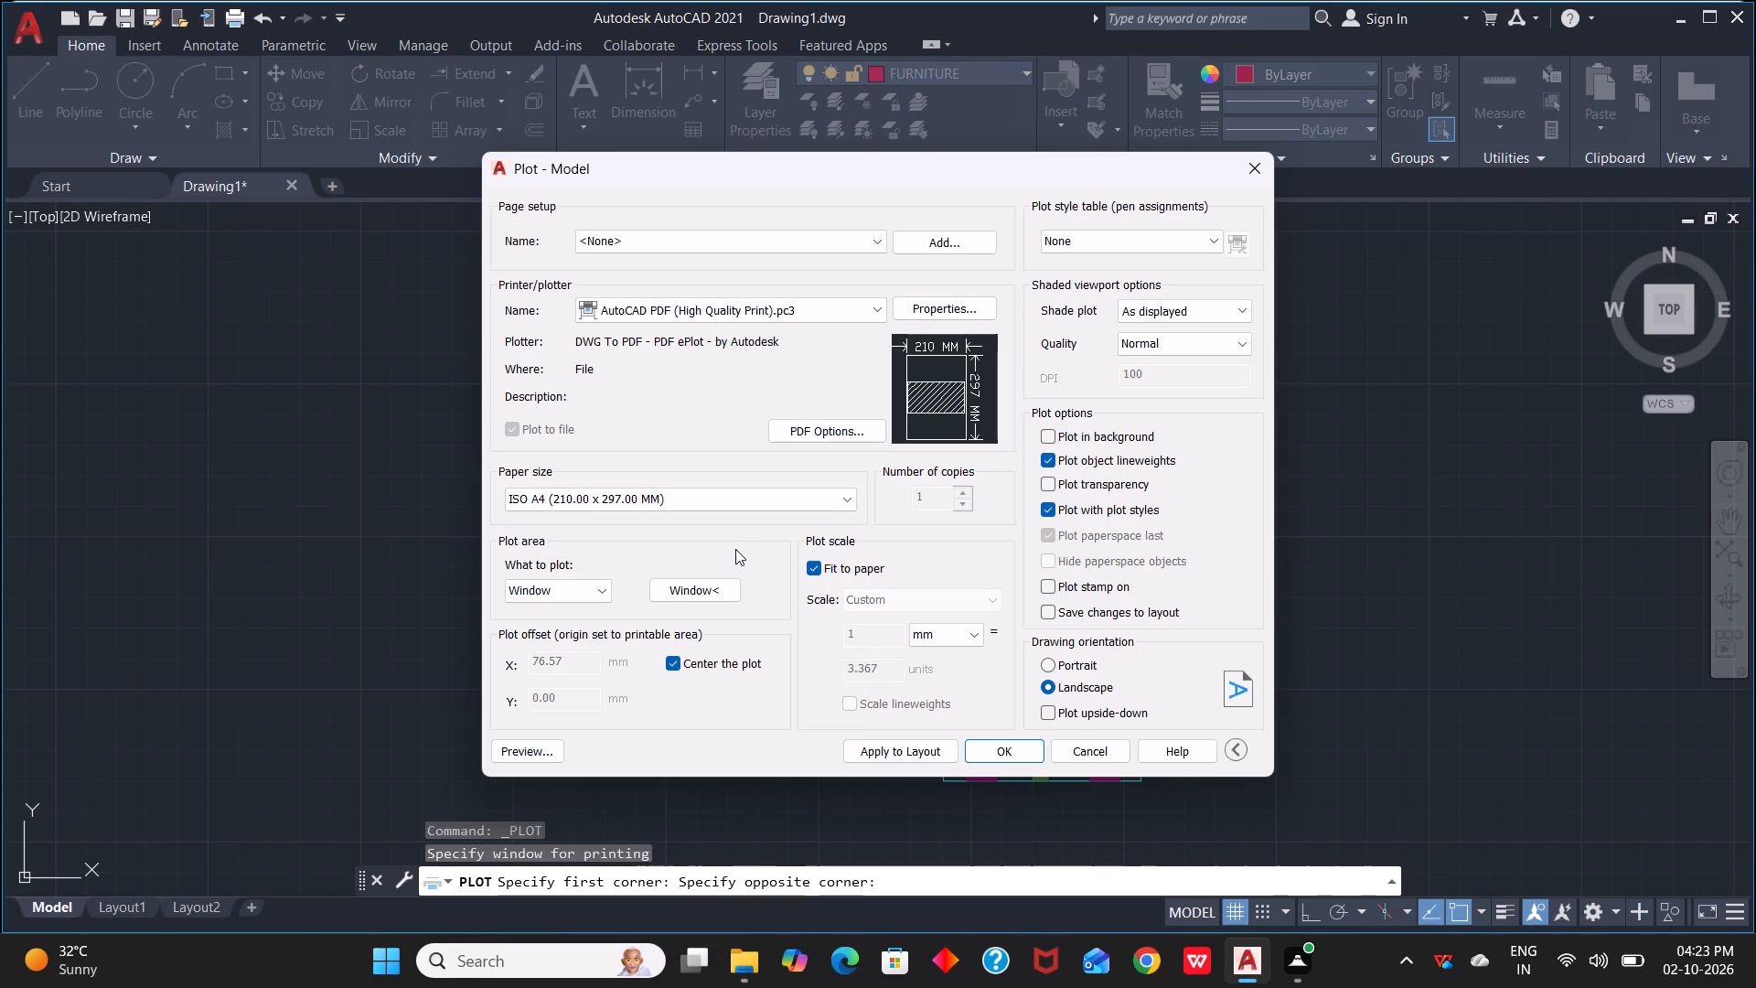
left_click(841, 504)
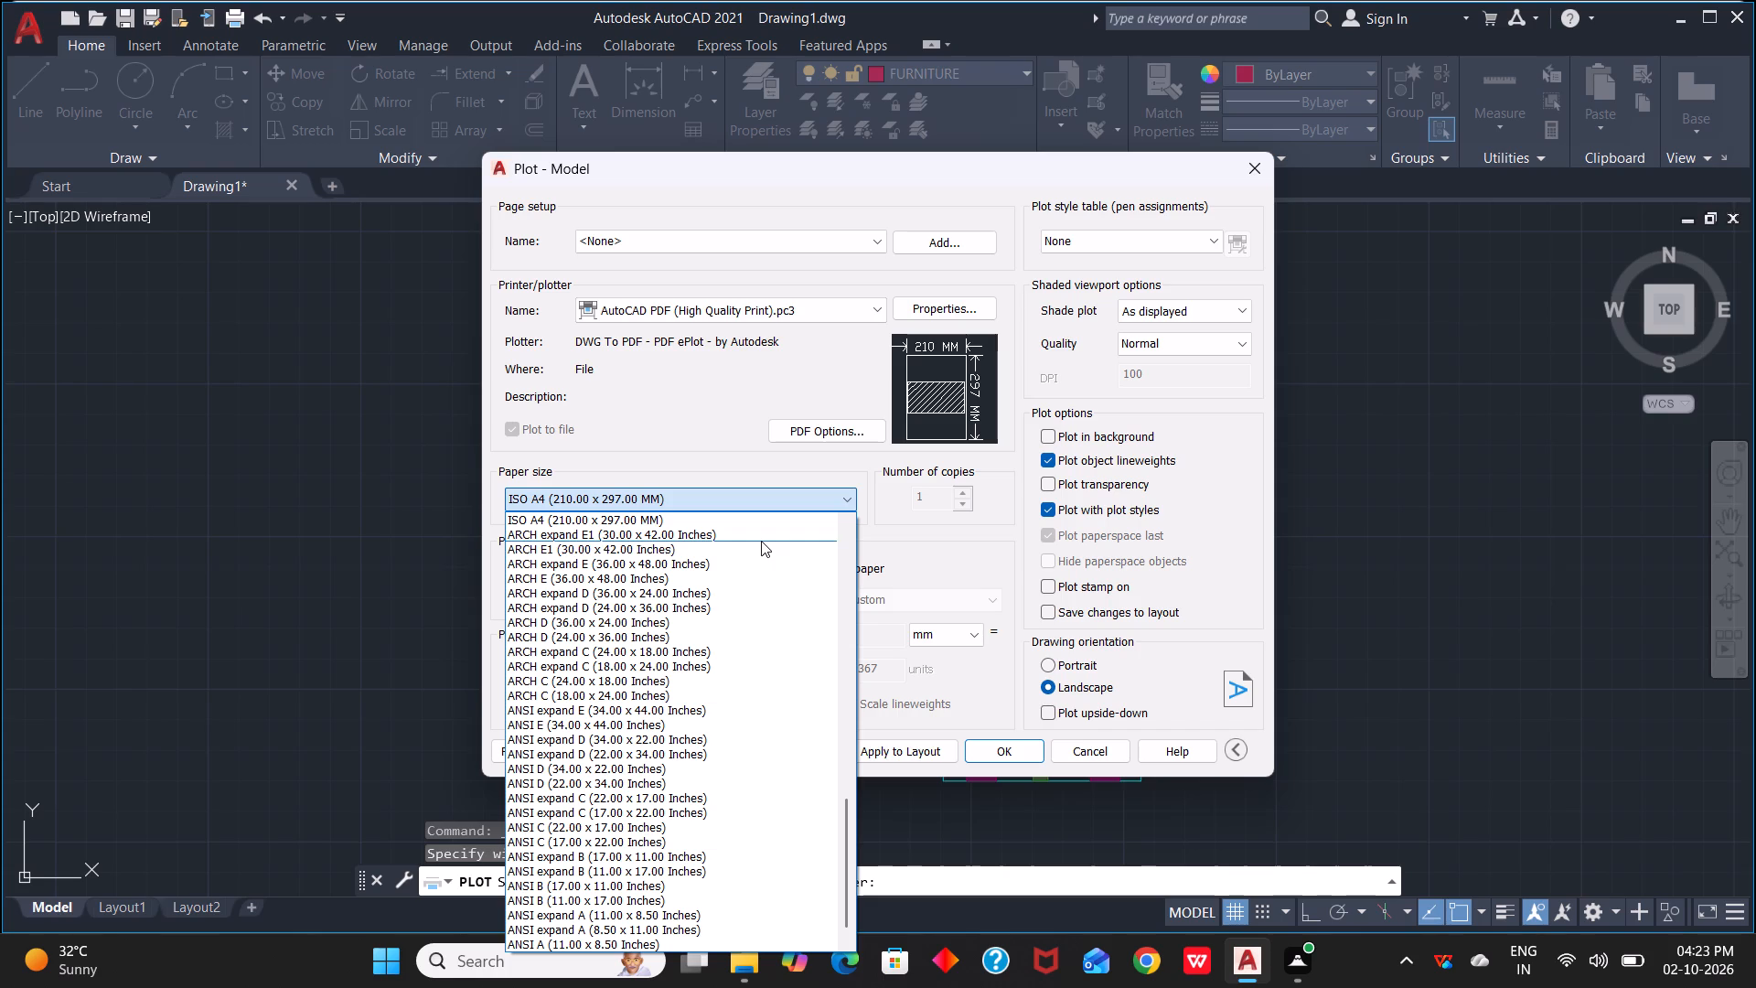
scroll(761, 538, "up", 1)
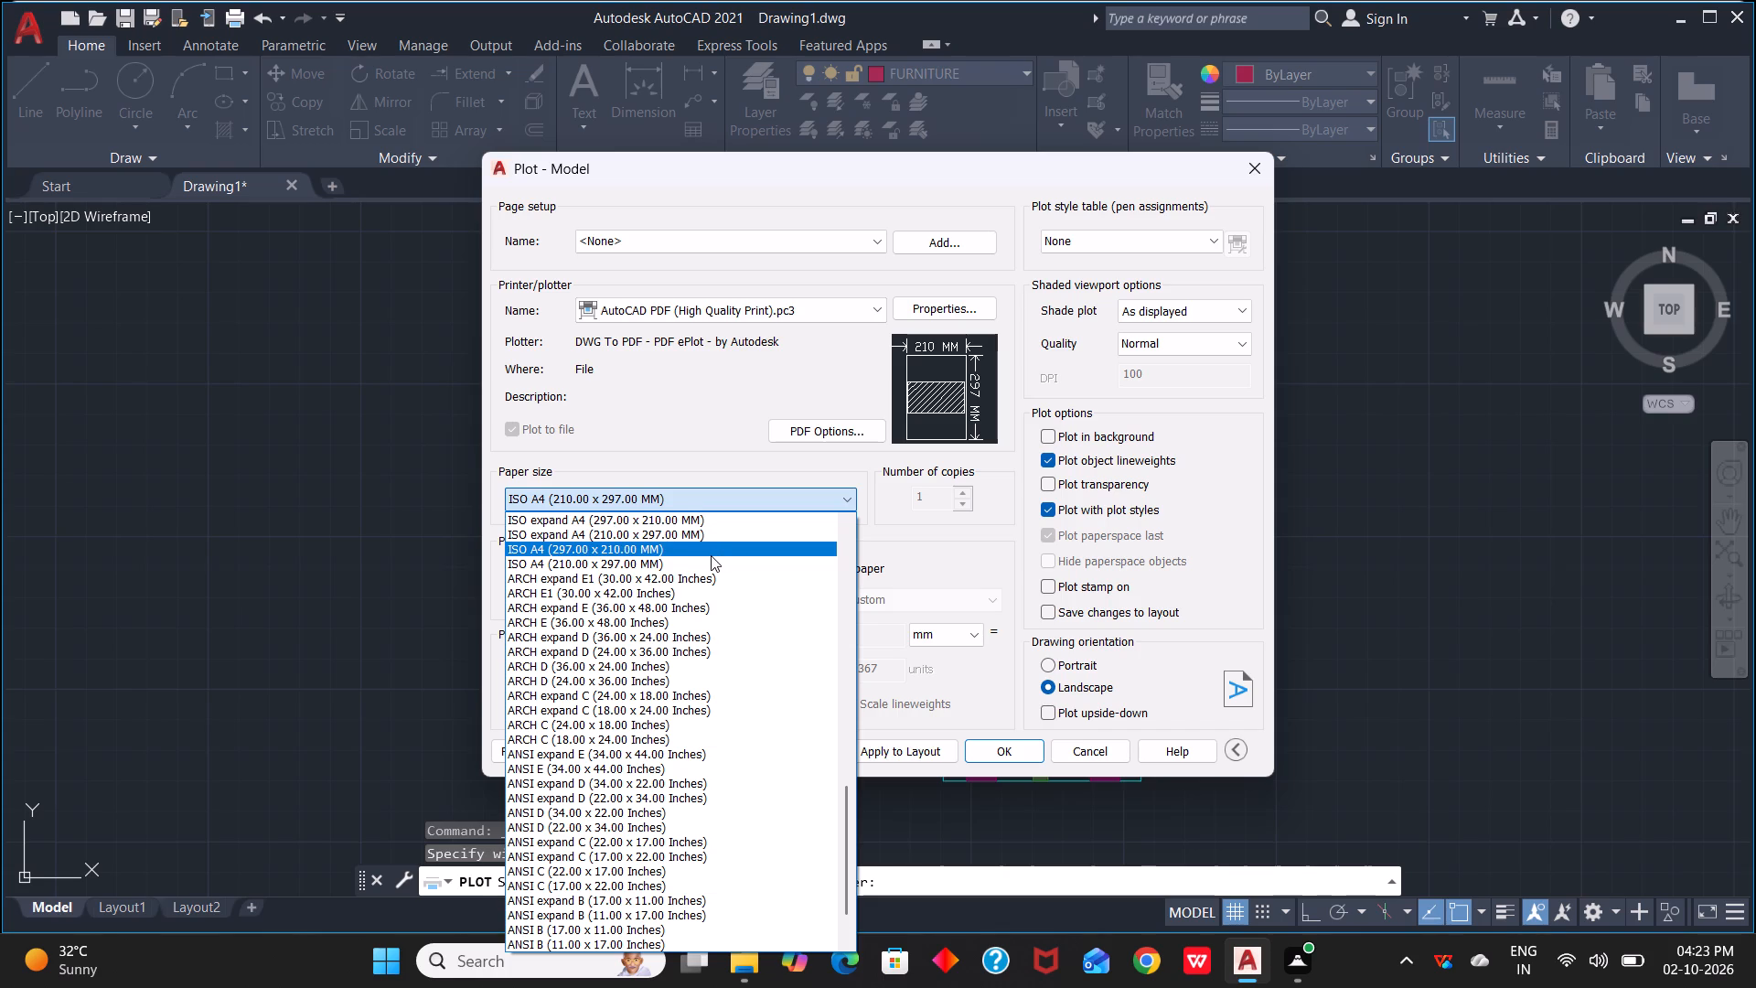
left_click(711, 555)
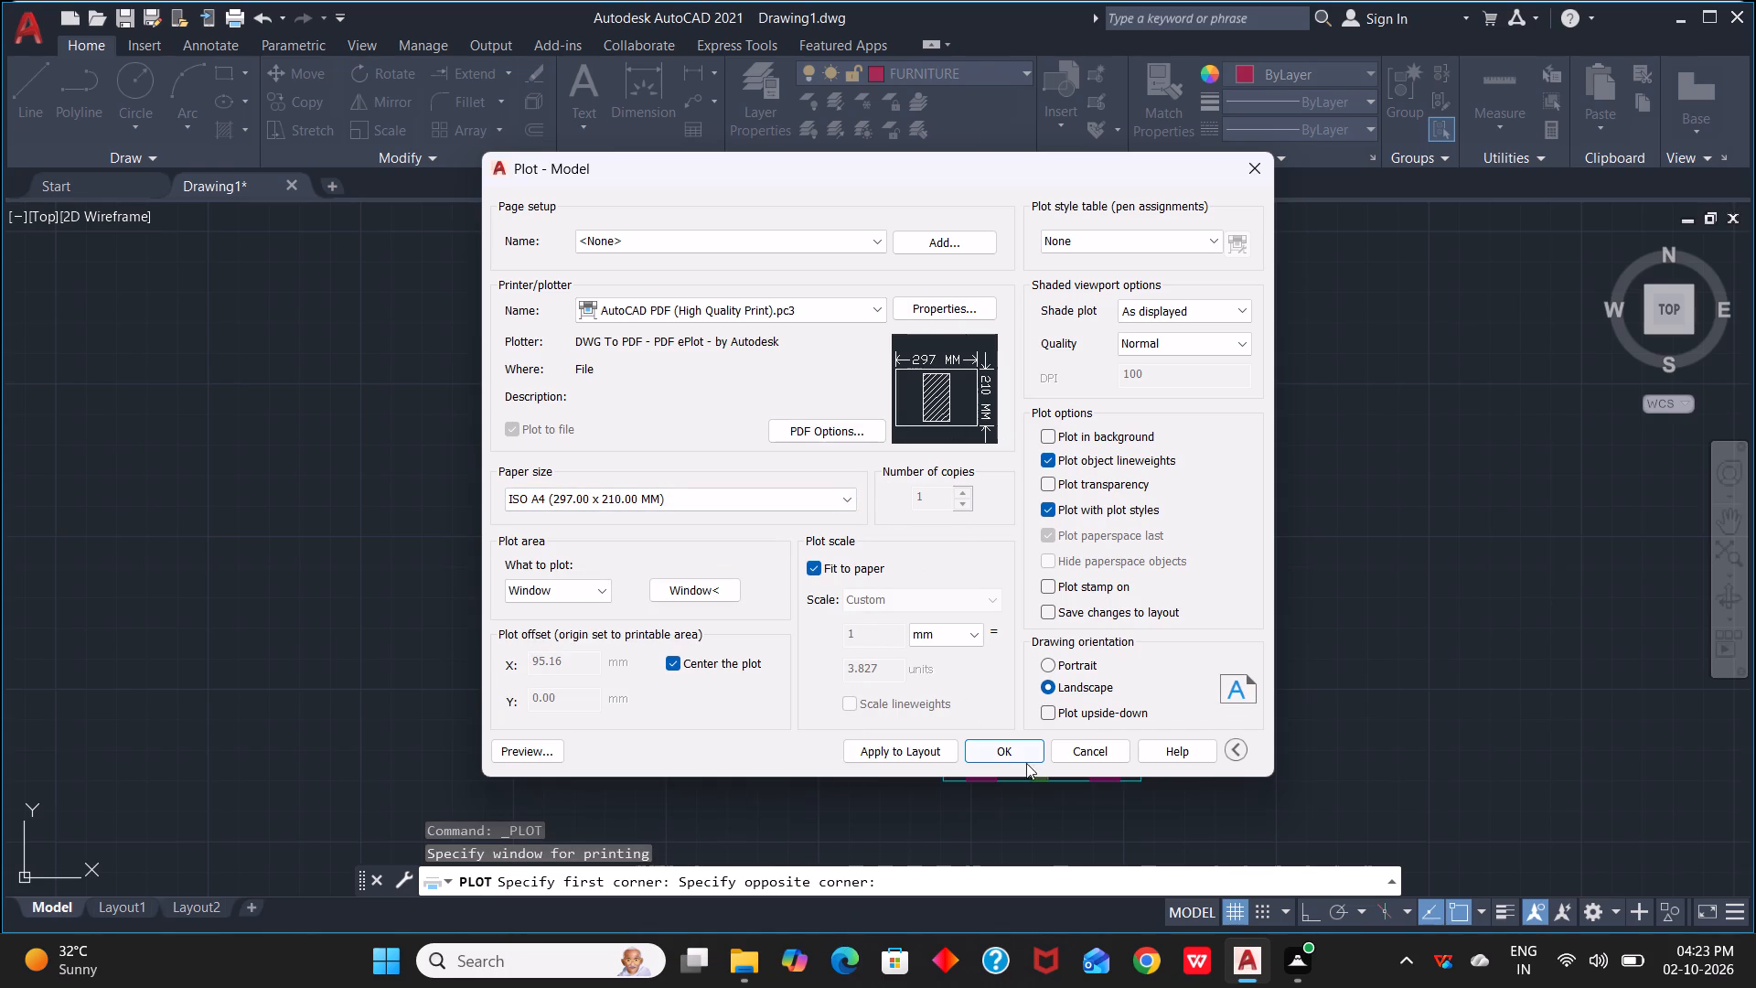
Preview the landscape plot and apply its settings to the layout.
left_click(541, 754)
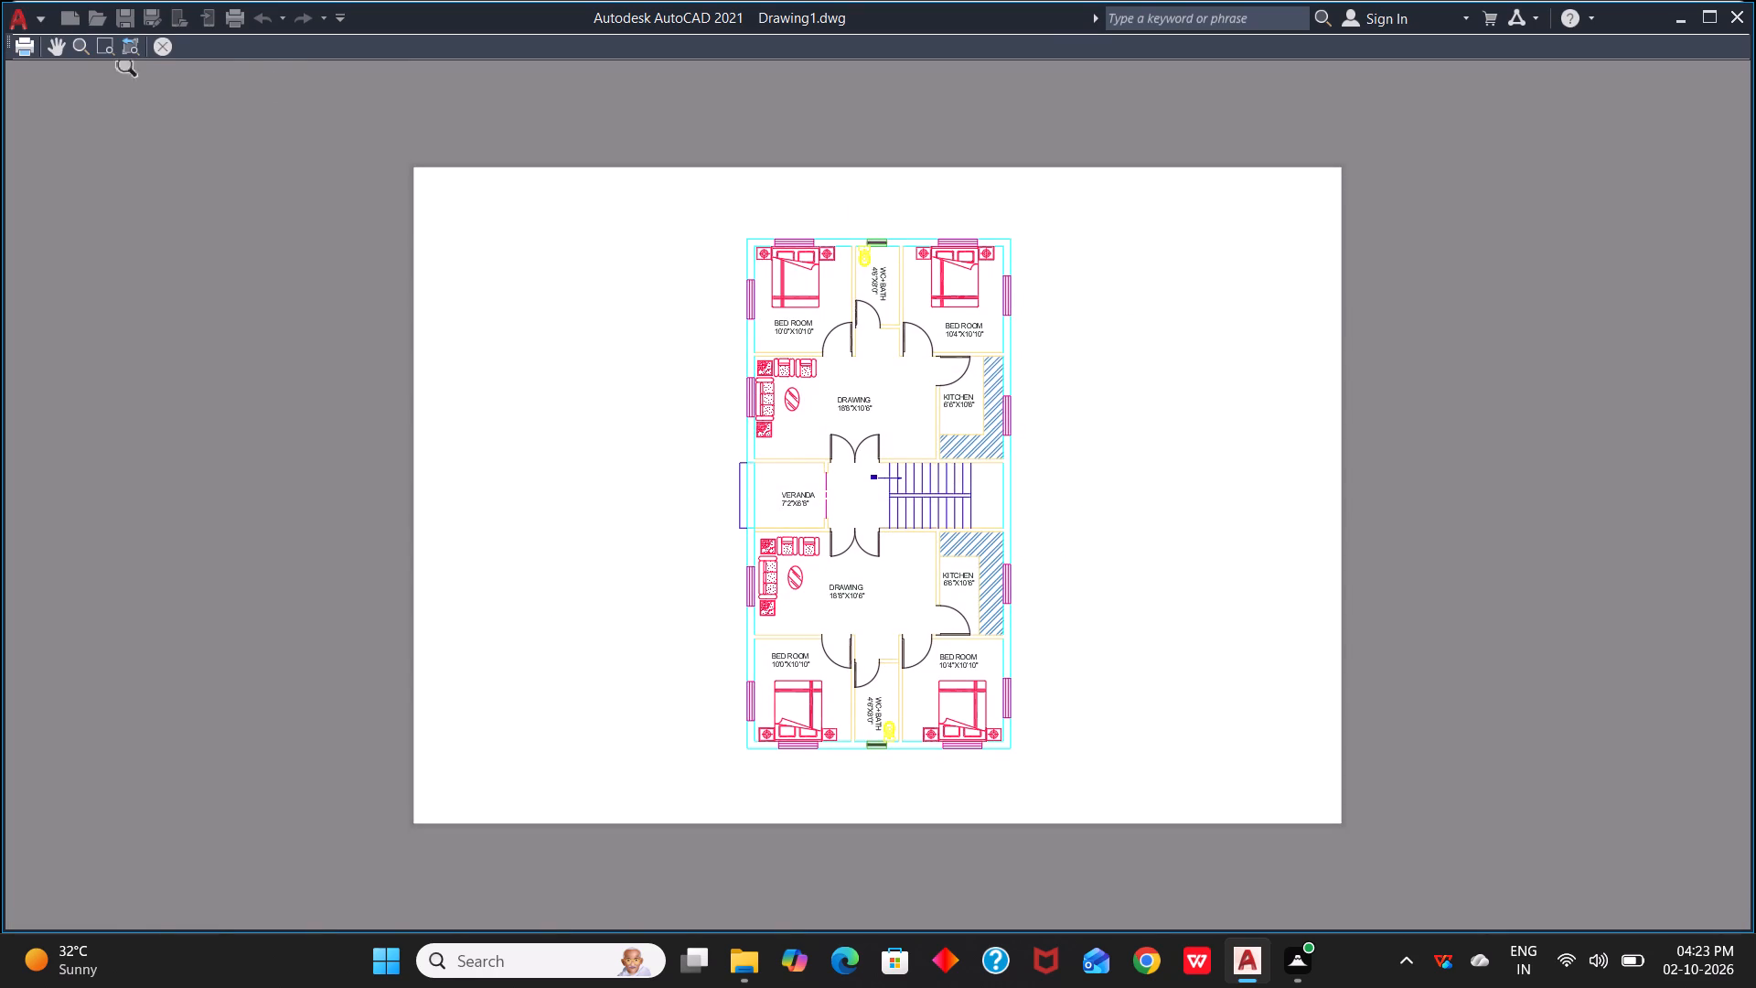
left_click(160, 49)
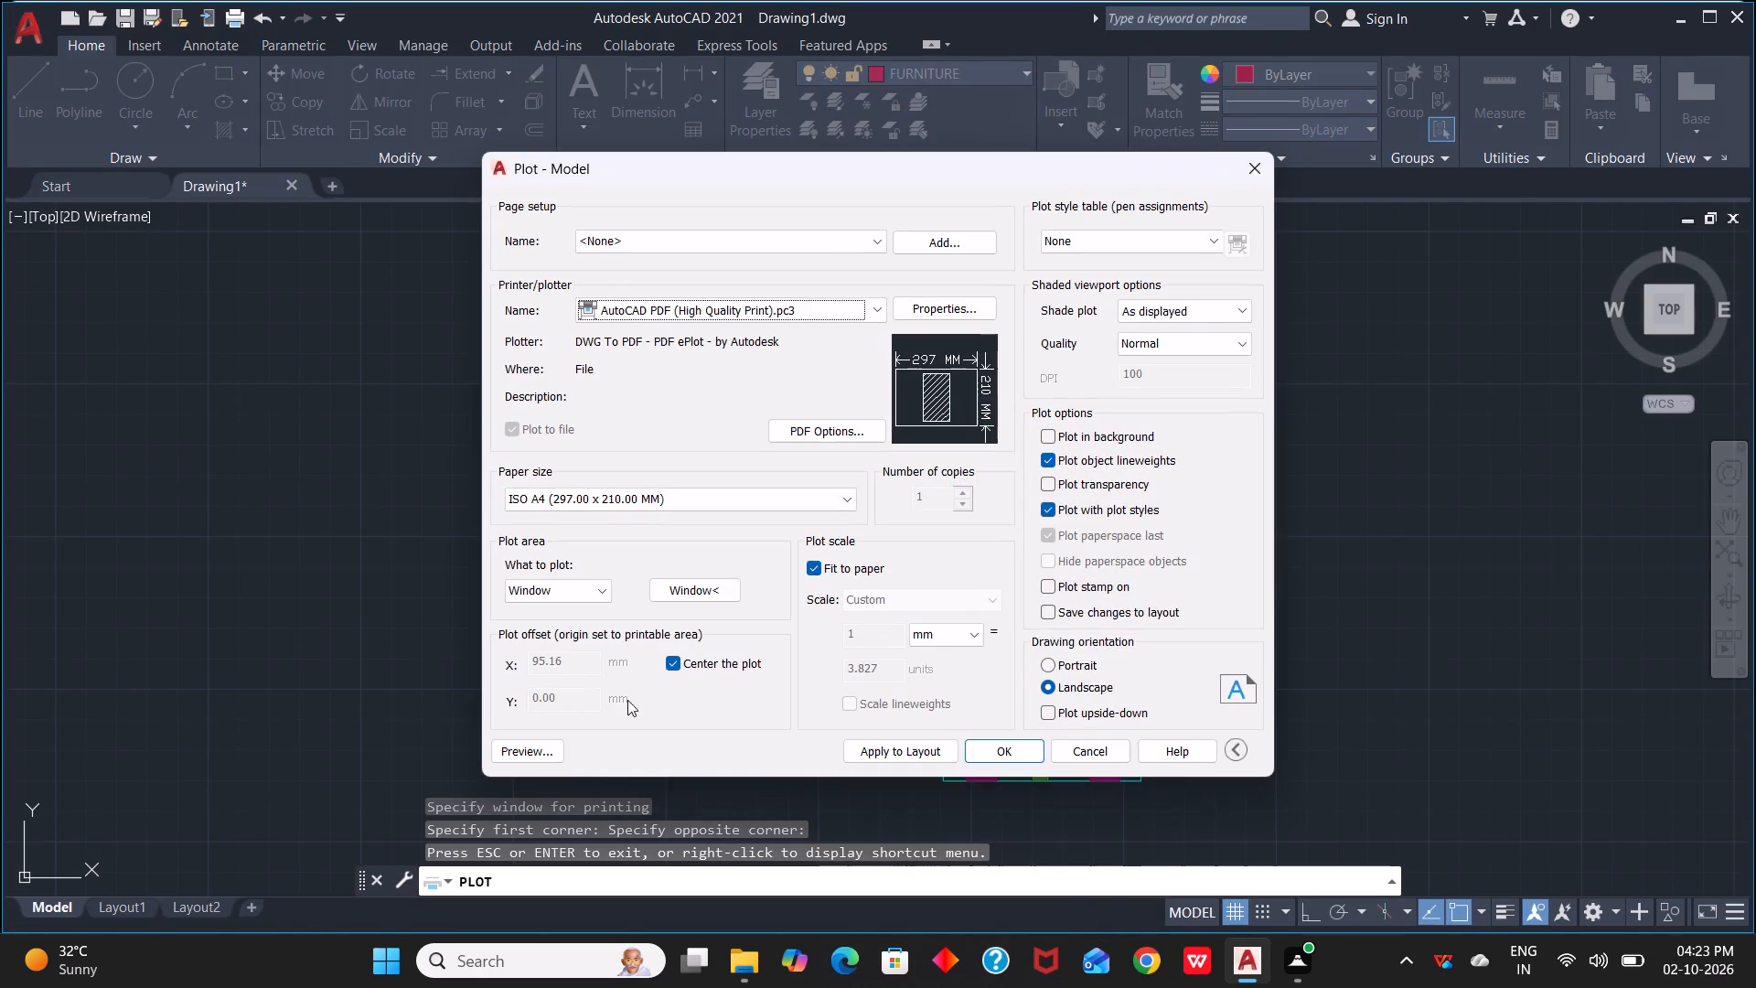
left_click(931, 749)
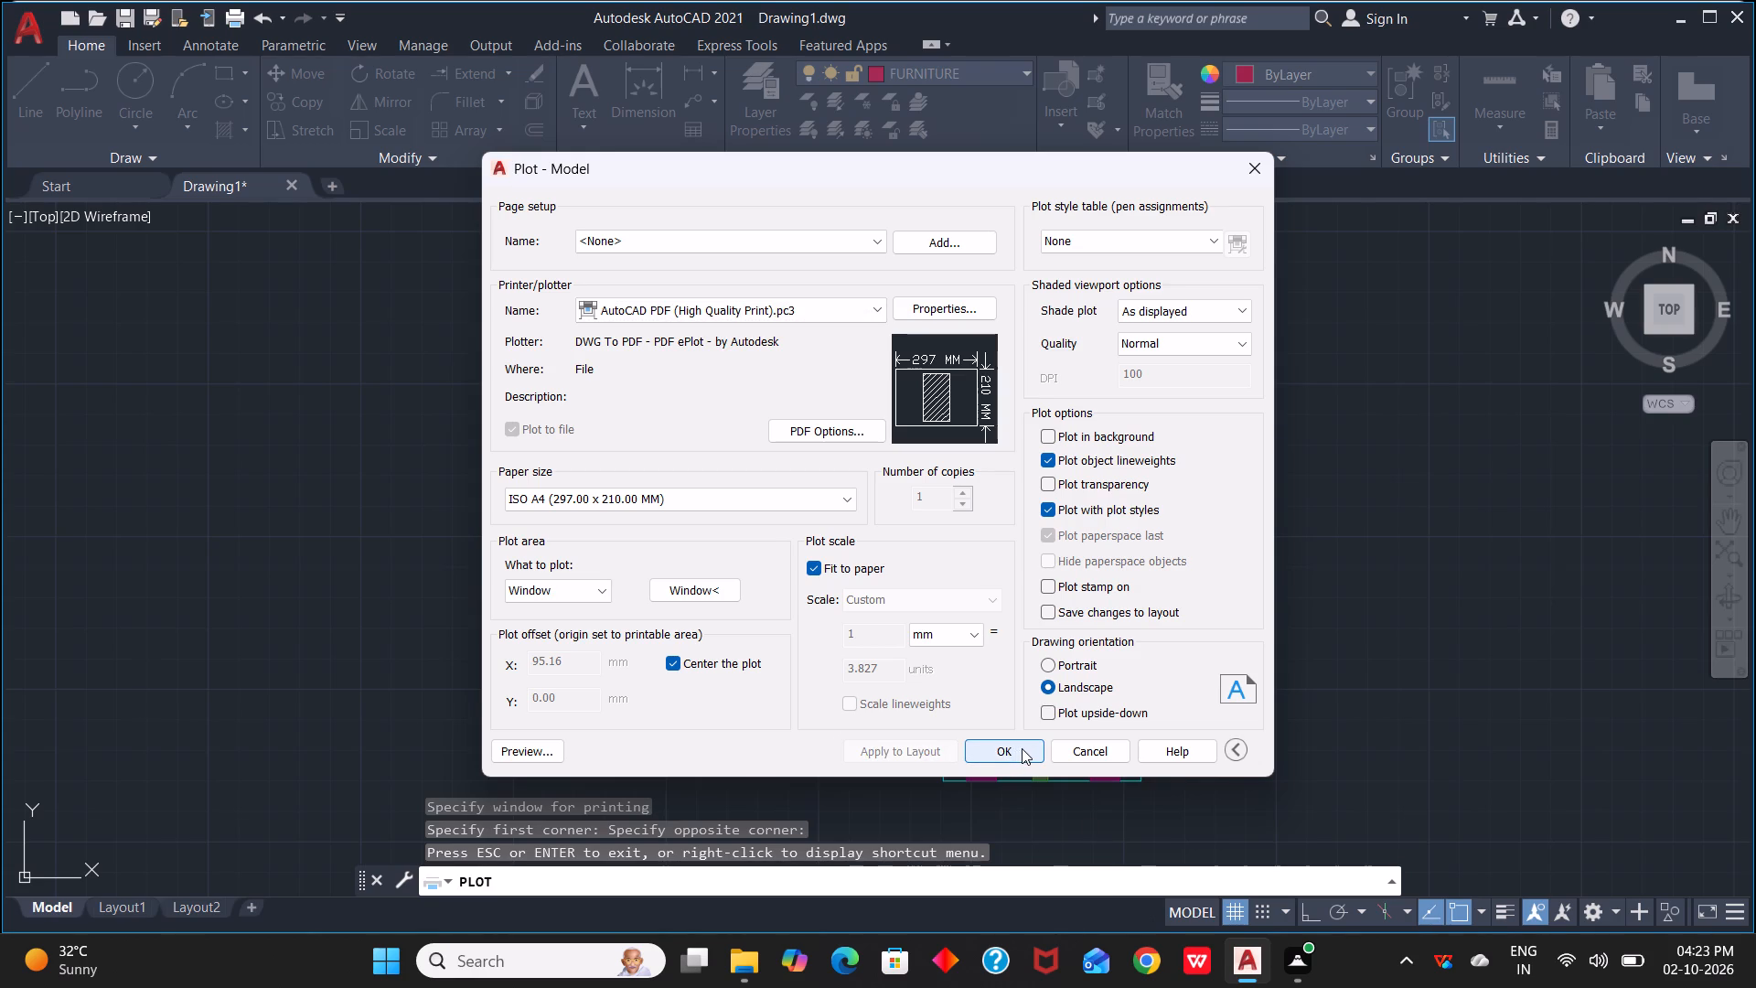
Apply portrait orientation with ISO A4 (210.00 x 297.00 MM) paper to the layout and preview the plot.
left_click(1046, 663)
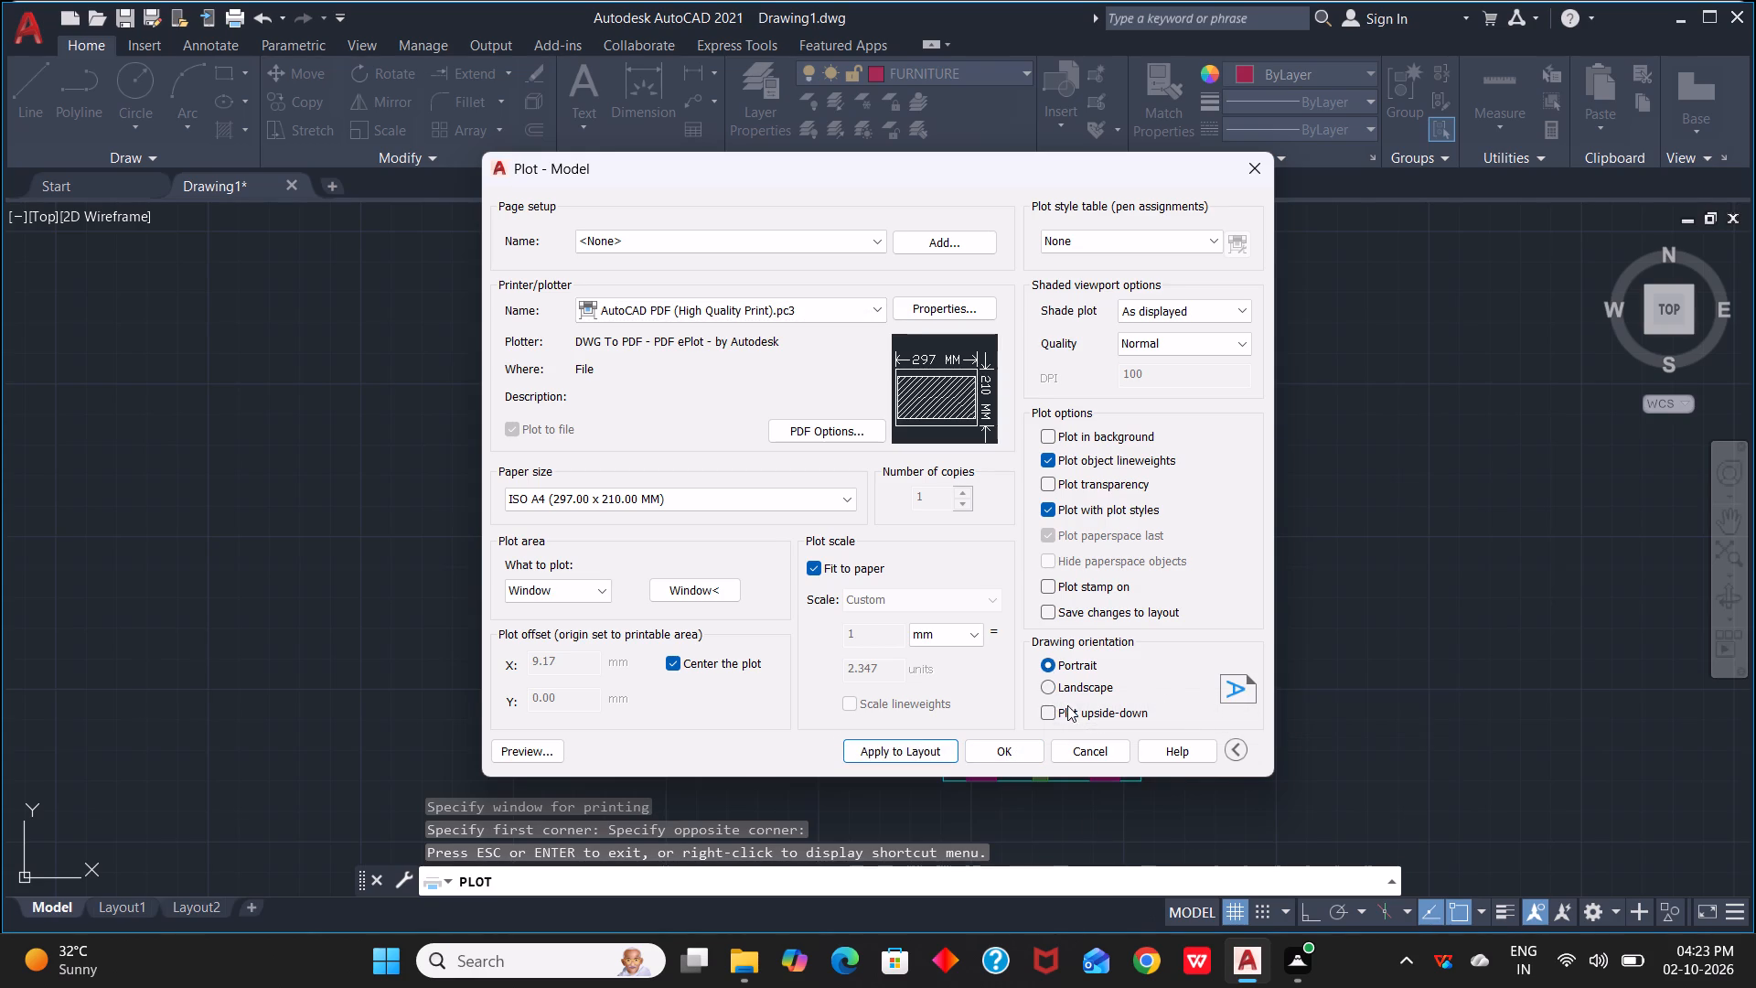
left_click(833, 497)
left_click(793, 529)
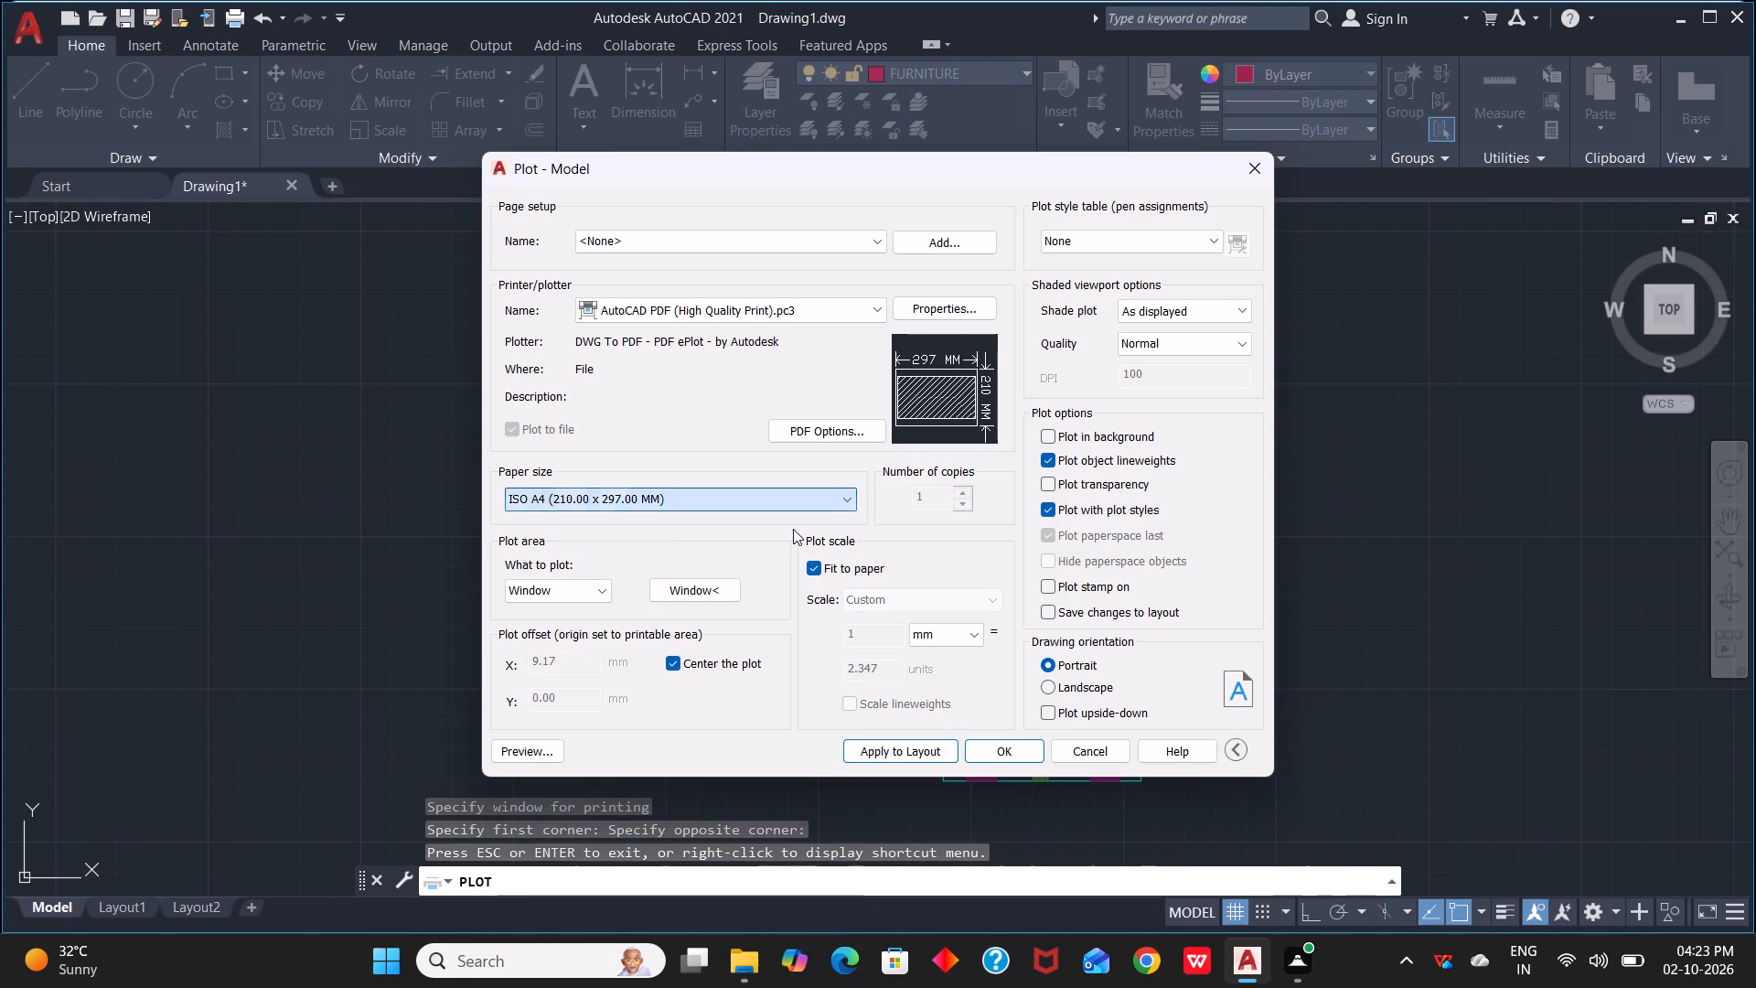
left_click(930, 750)
left_click(543, 747)
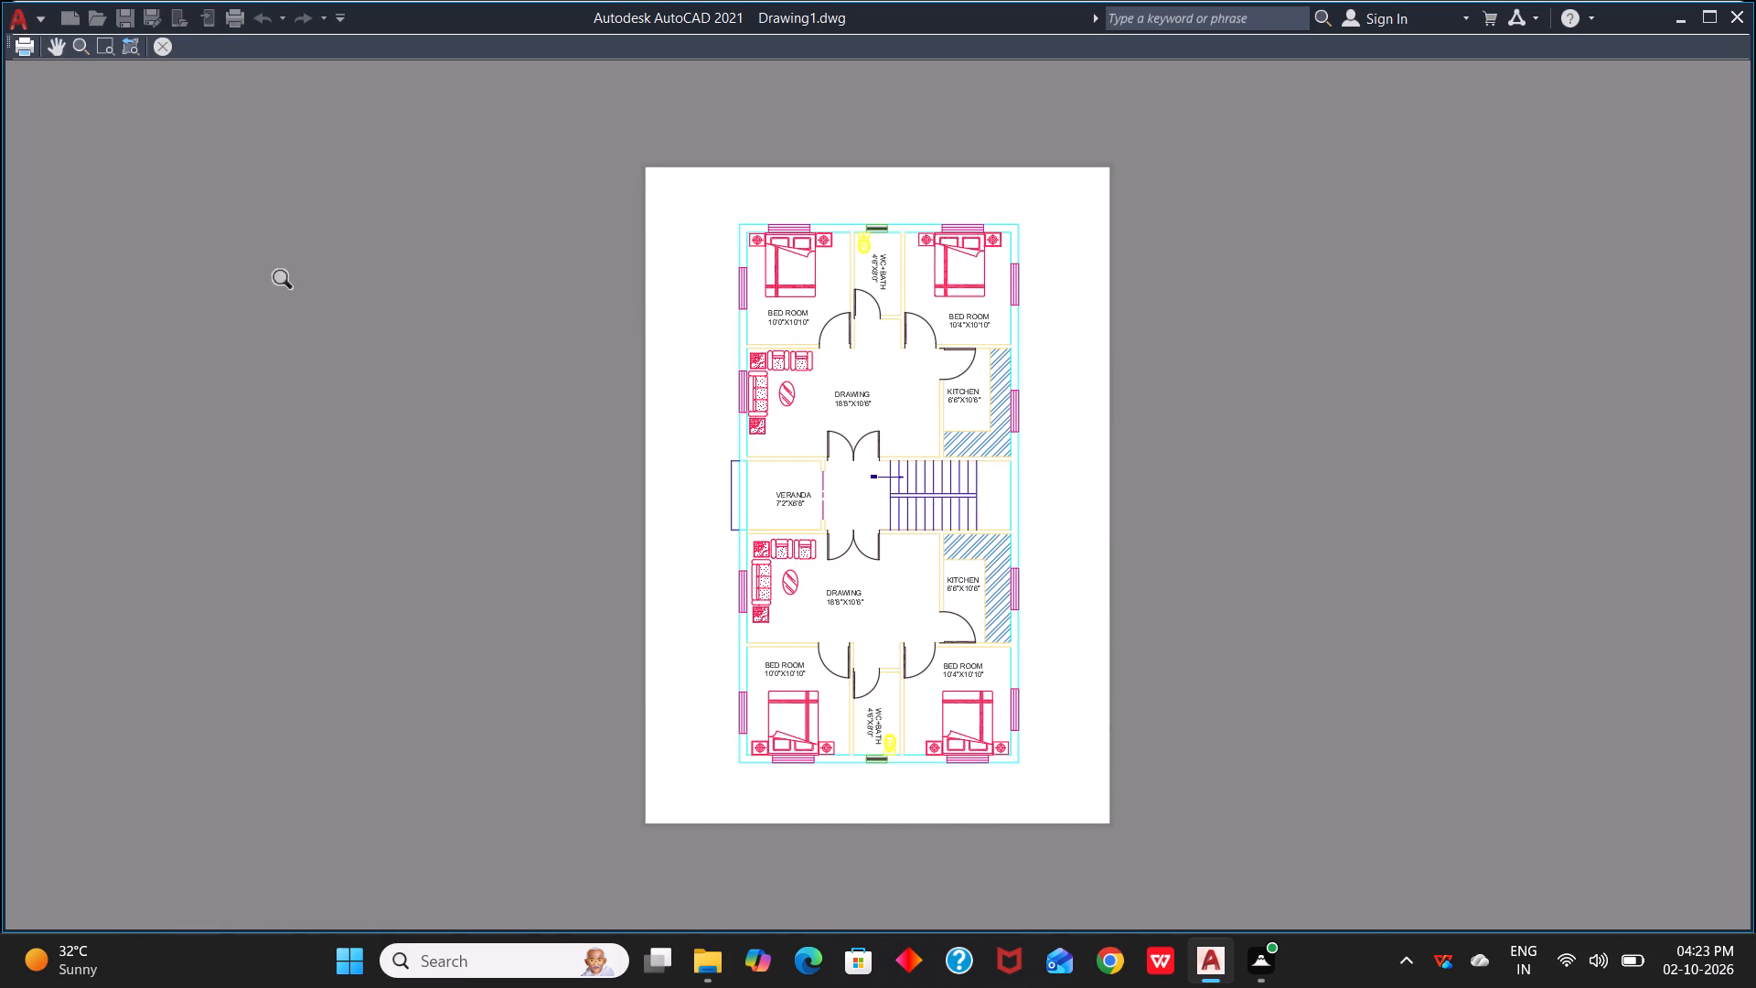
left_click(158, 43)
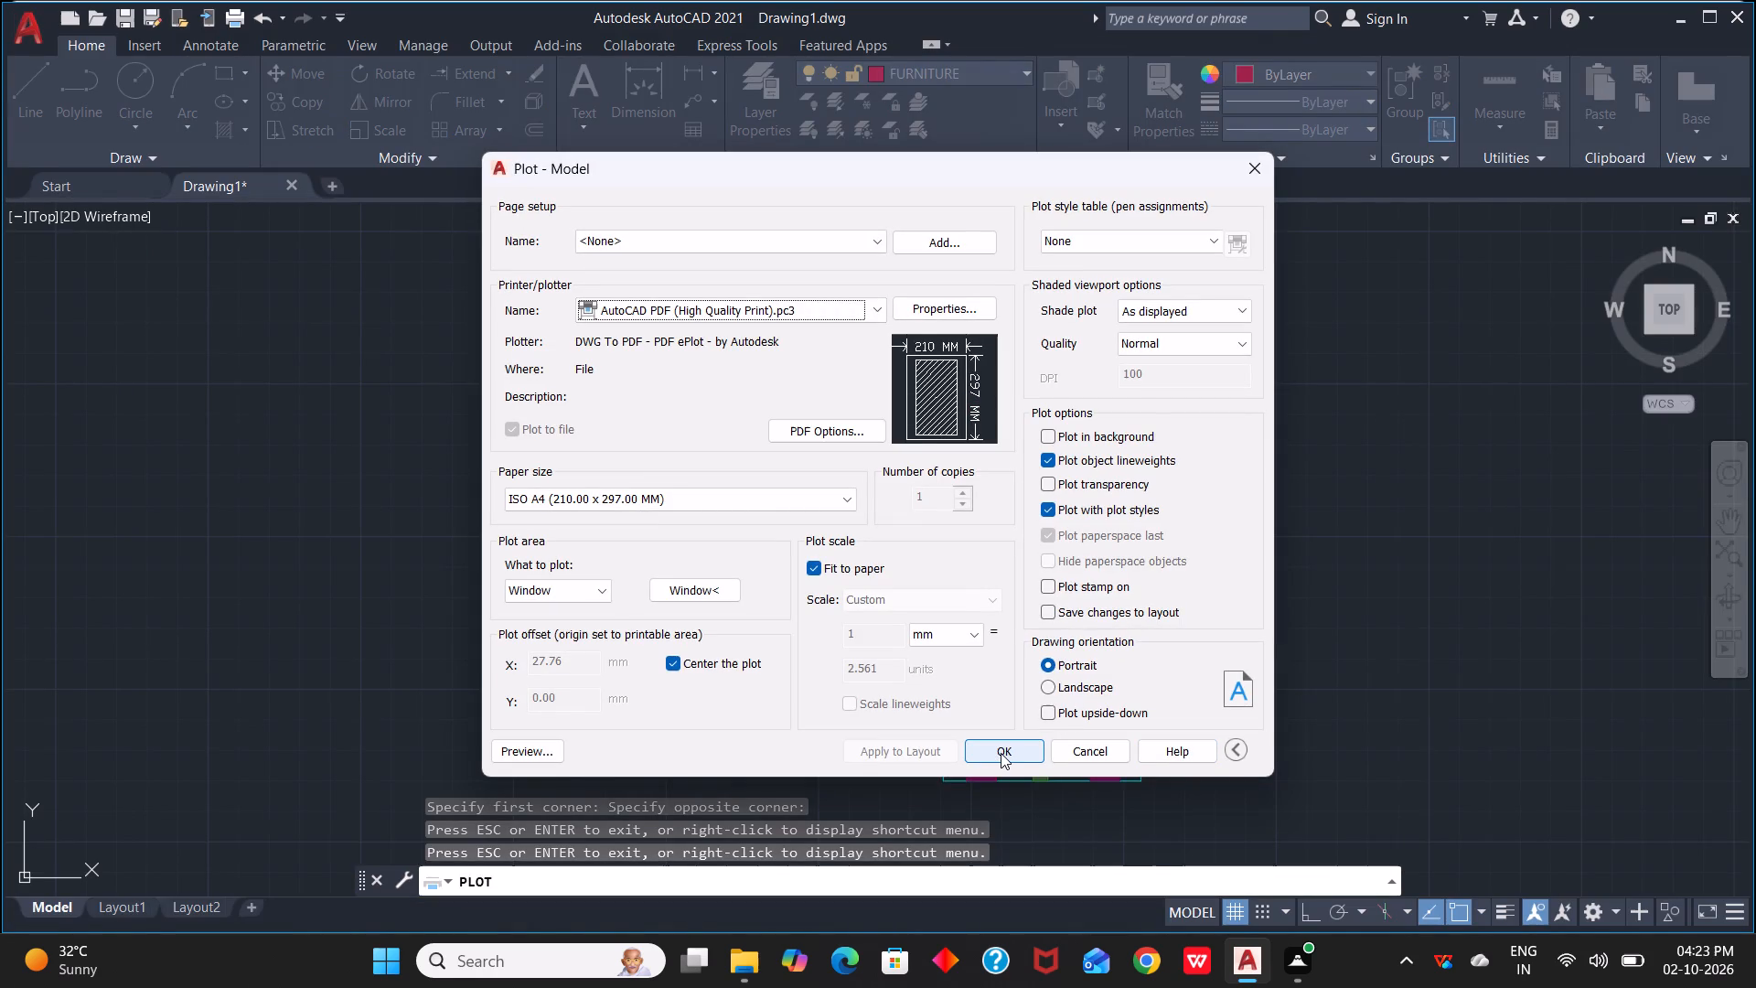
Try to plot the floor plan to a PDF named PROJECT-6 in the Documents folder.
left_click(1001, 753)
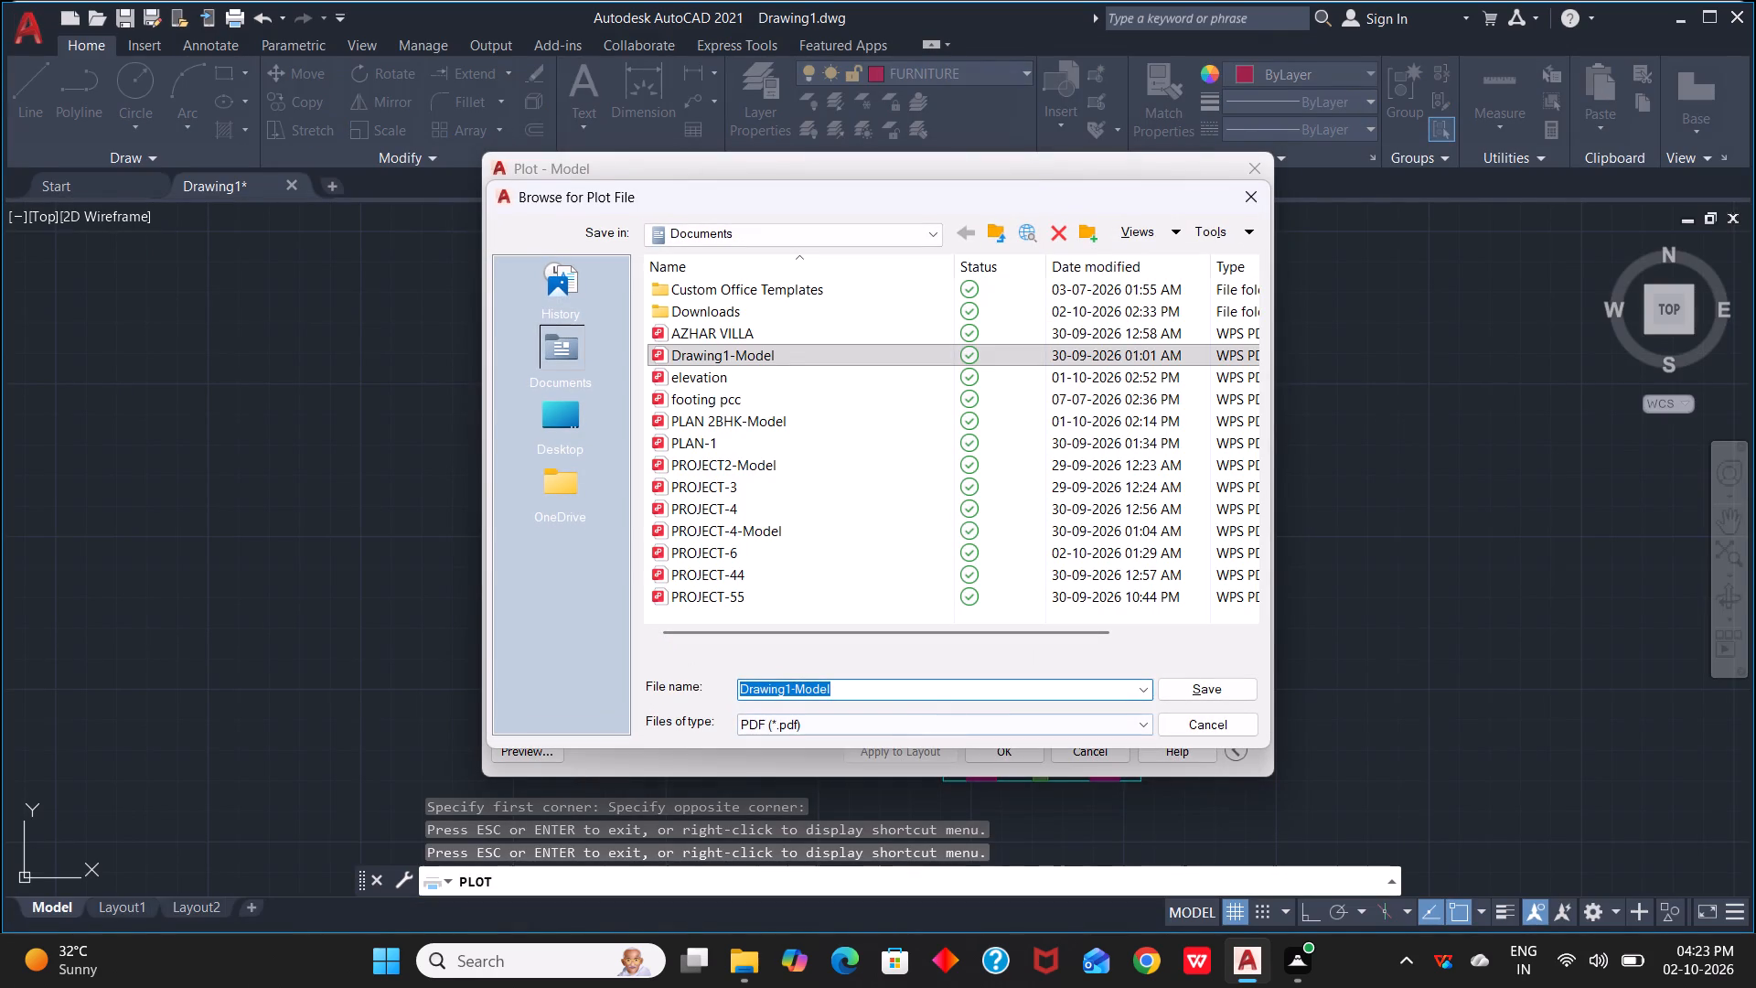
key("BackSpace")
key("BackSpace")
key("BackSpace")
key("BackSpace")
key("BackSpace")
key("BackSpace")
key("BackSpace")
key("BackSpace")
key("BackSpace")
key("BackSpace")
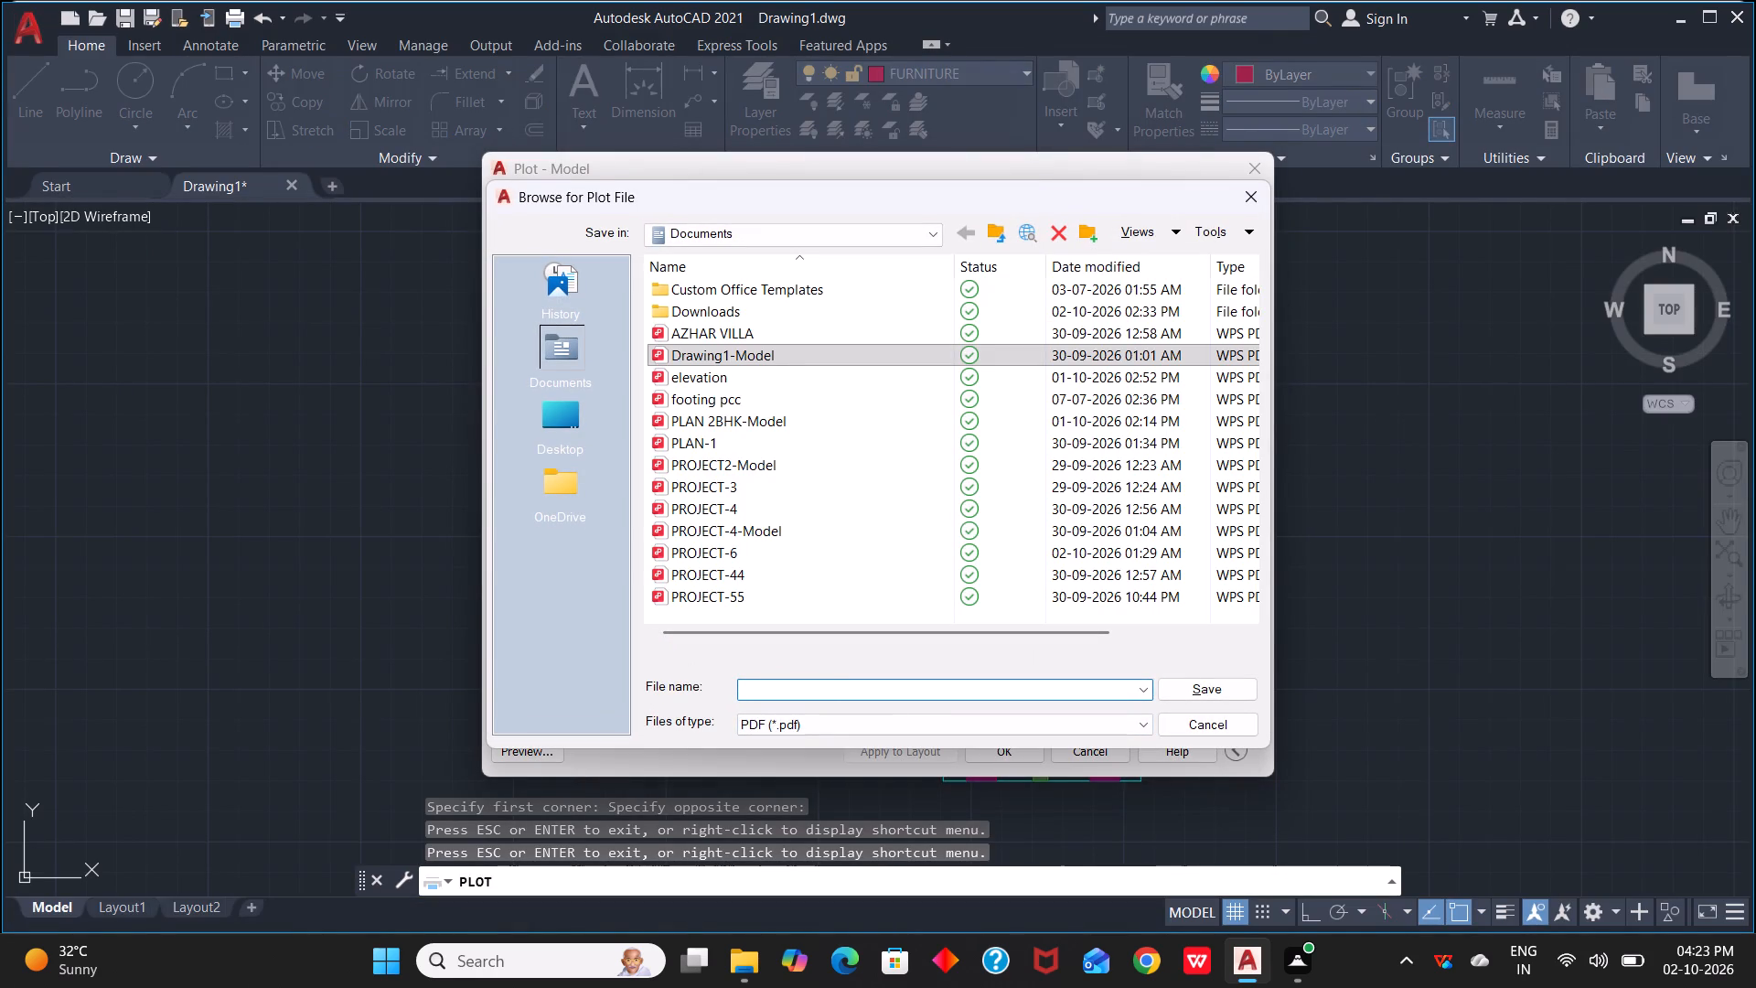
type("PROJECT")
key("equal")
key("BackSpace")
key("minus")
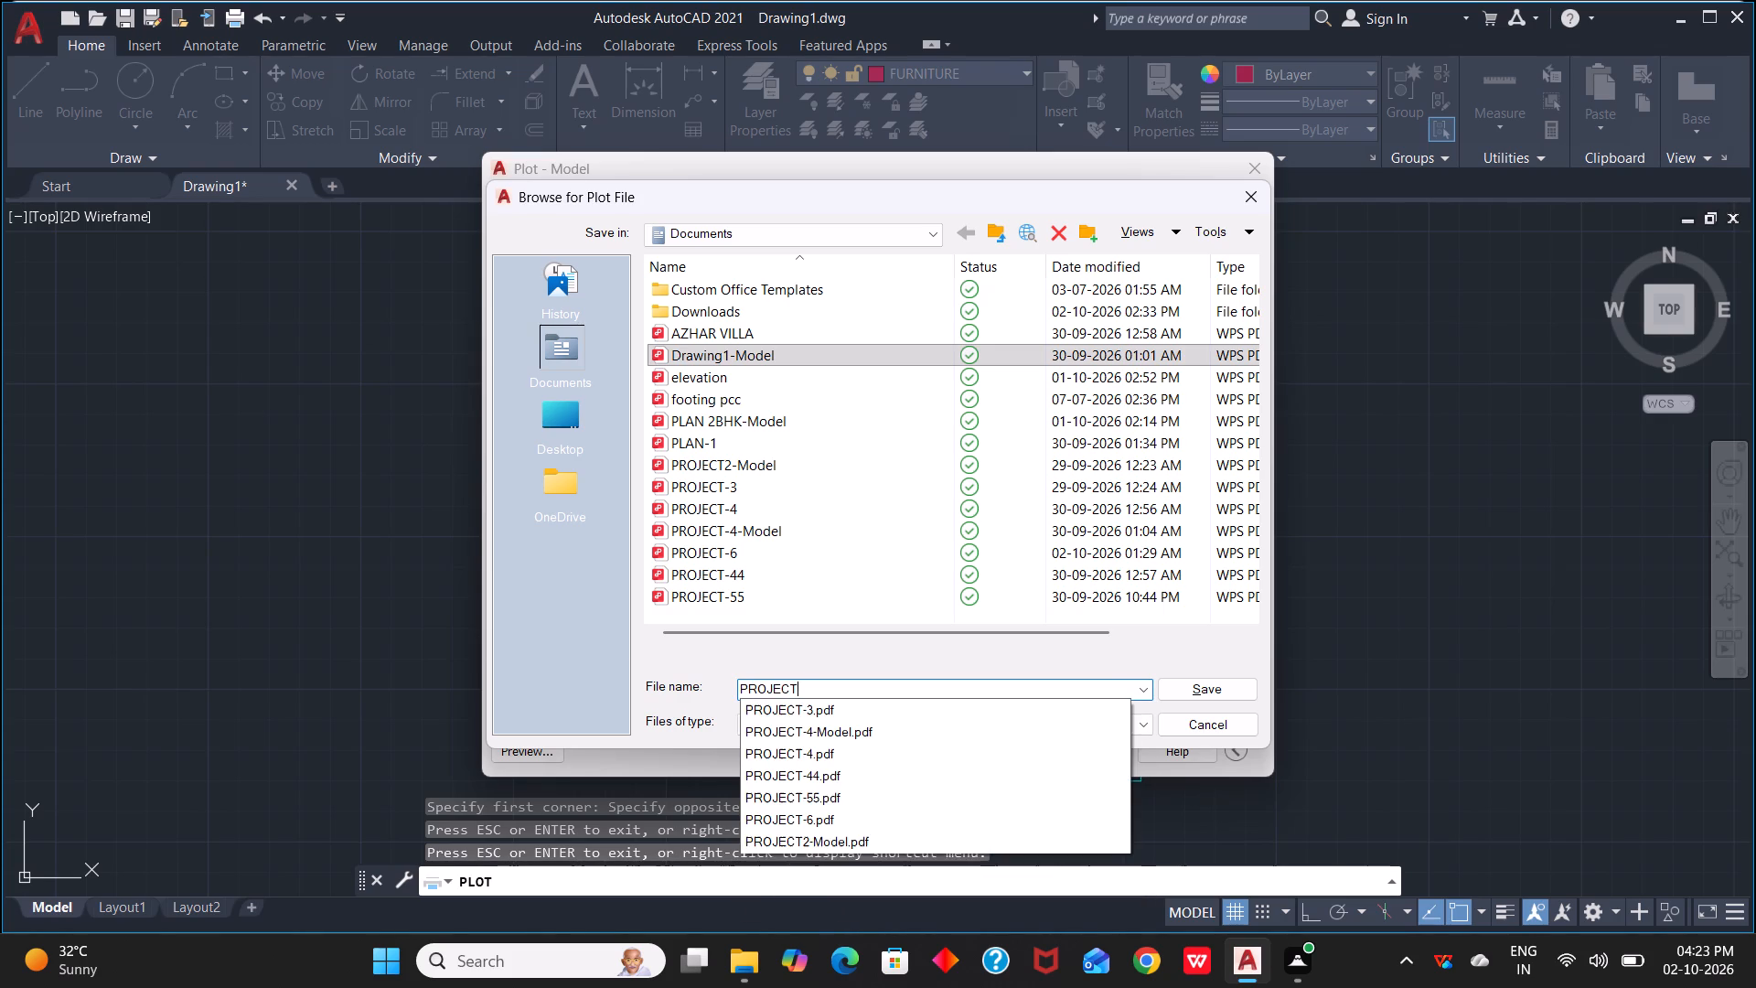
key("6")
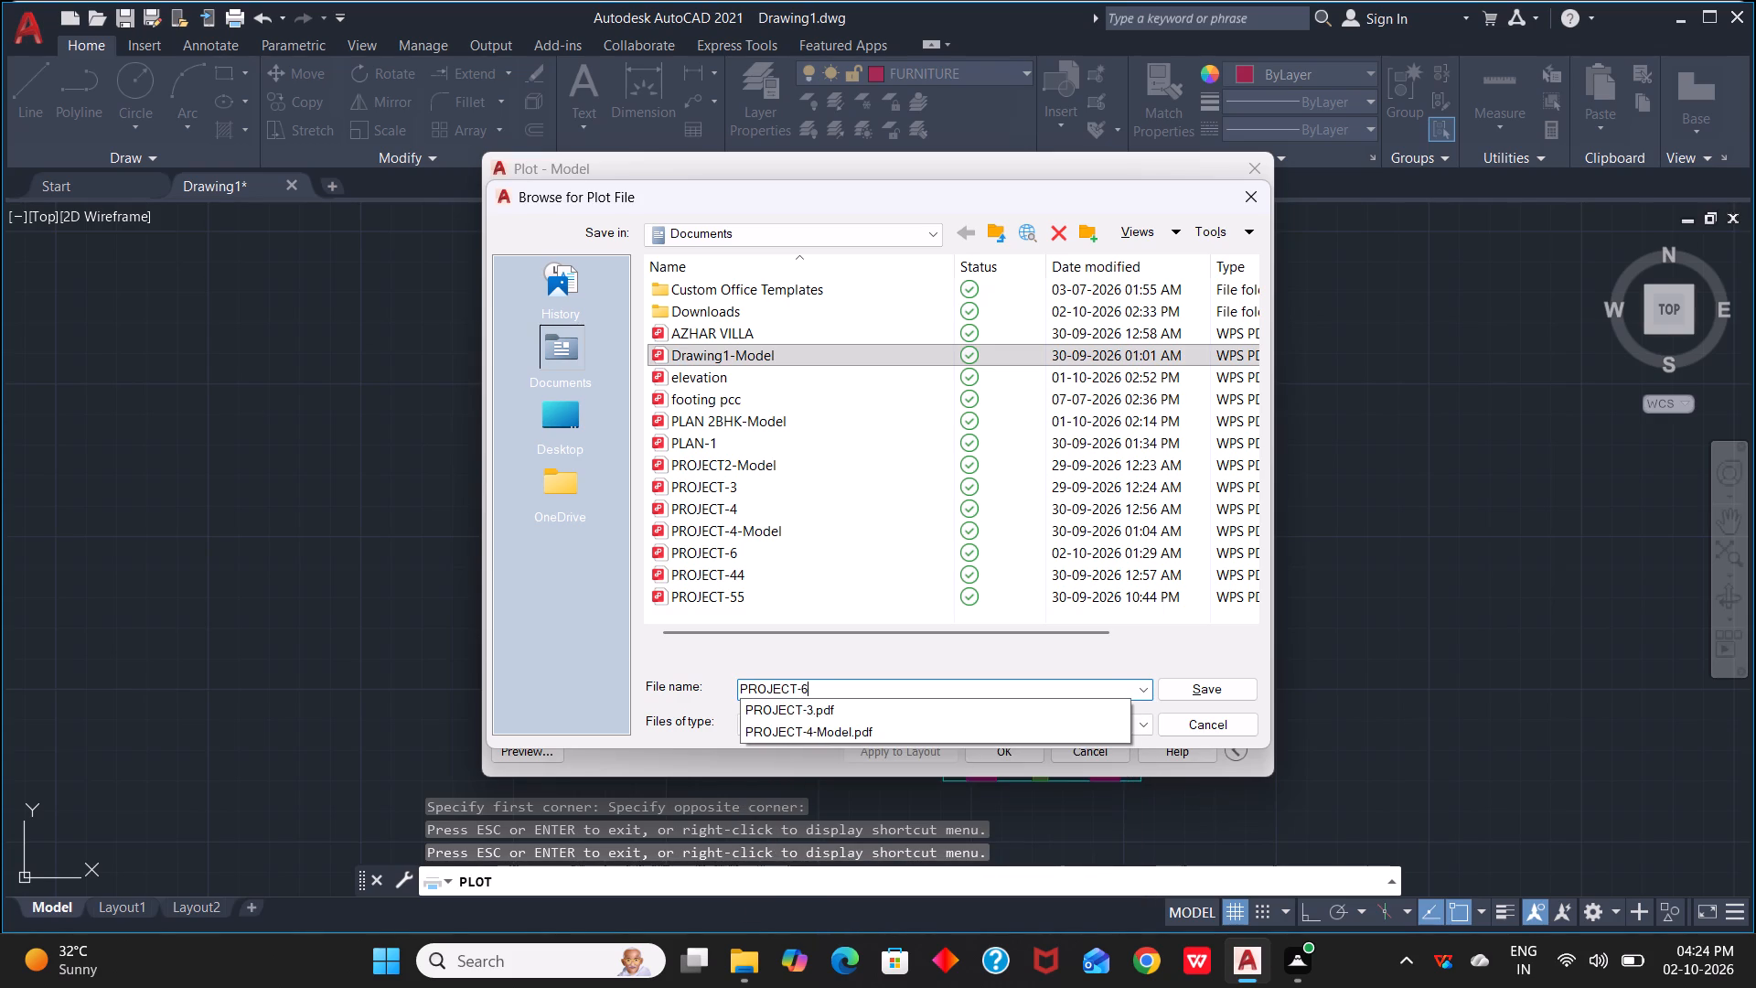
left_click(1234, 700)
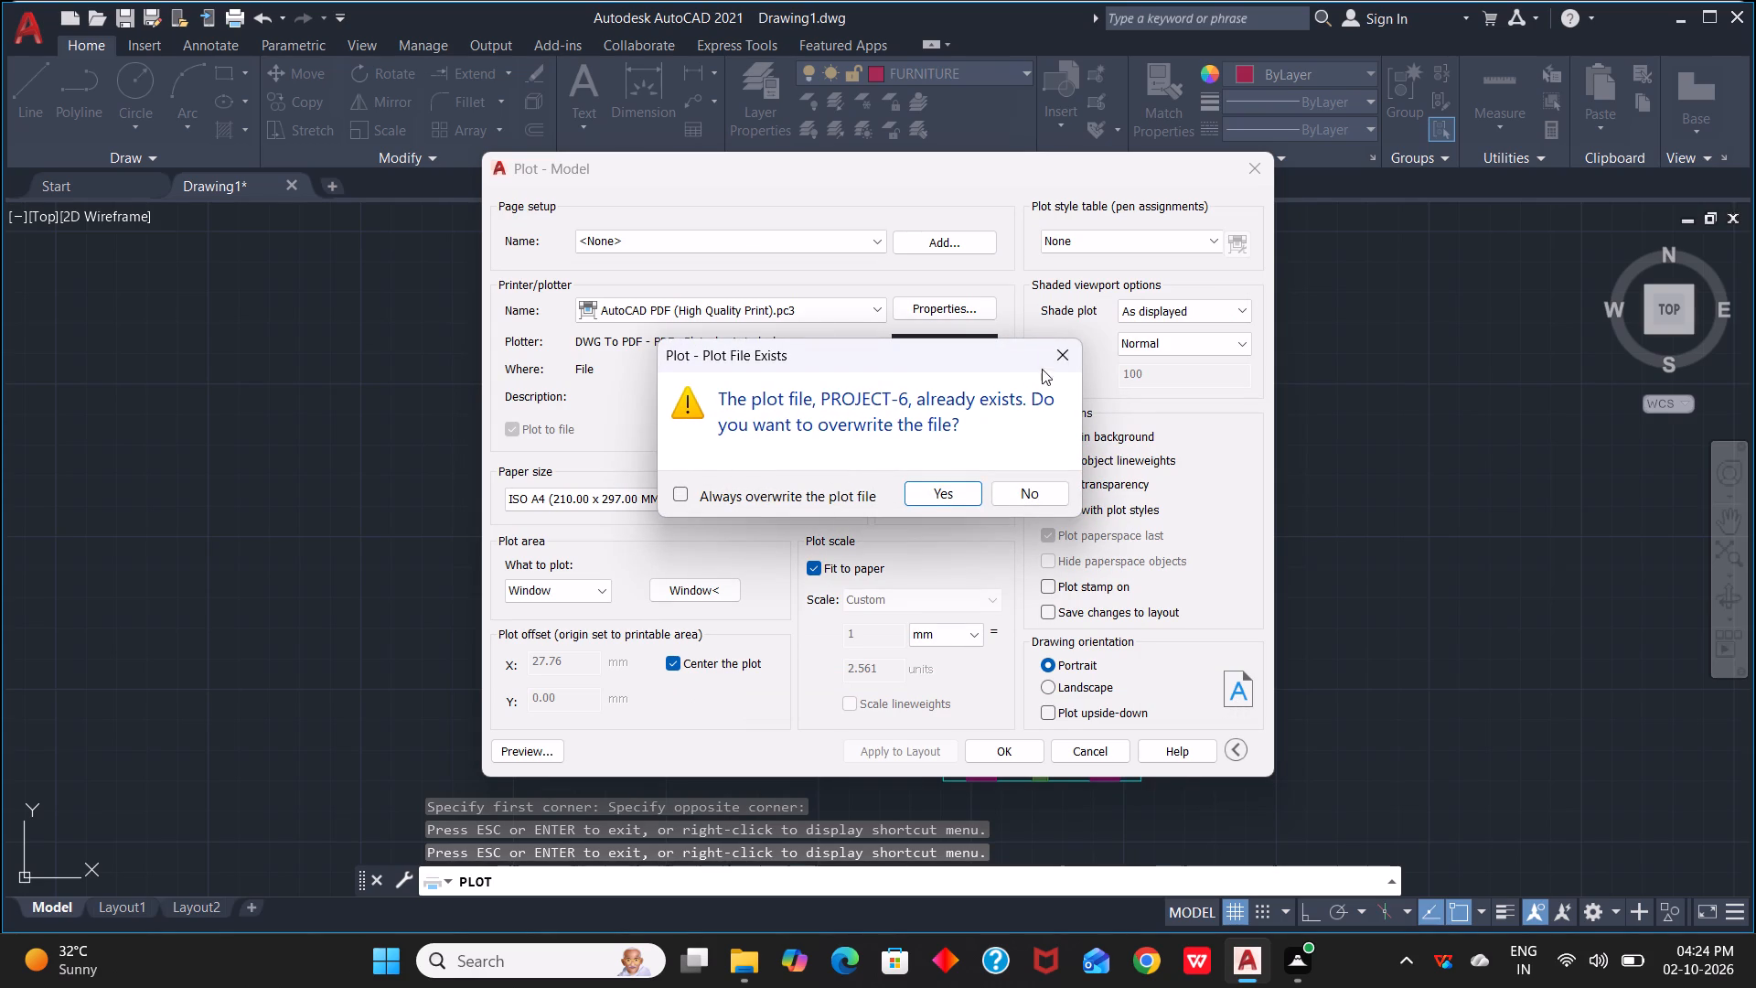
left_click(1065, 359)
Plot the floor plan to a PDF file named PROJECT-77 in the Documents folder.
left_click(985, 746)
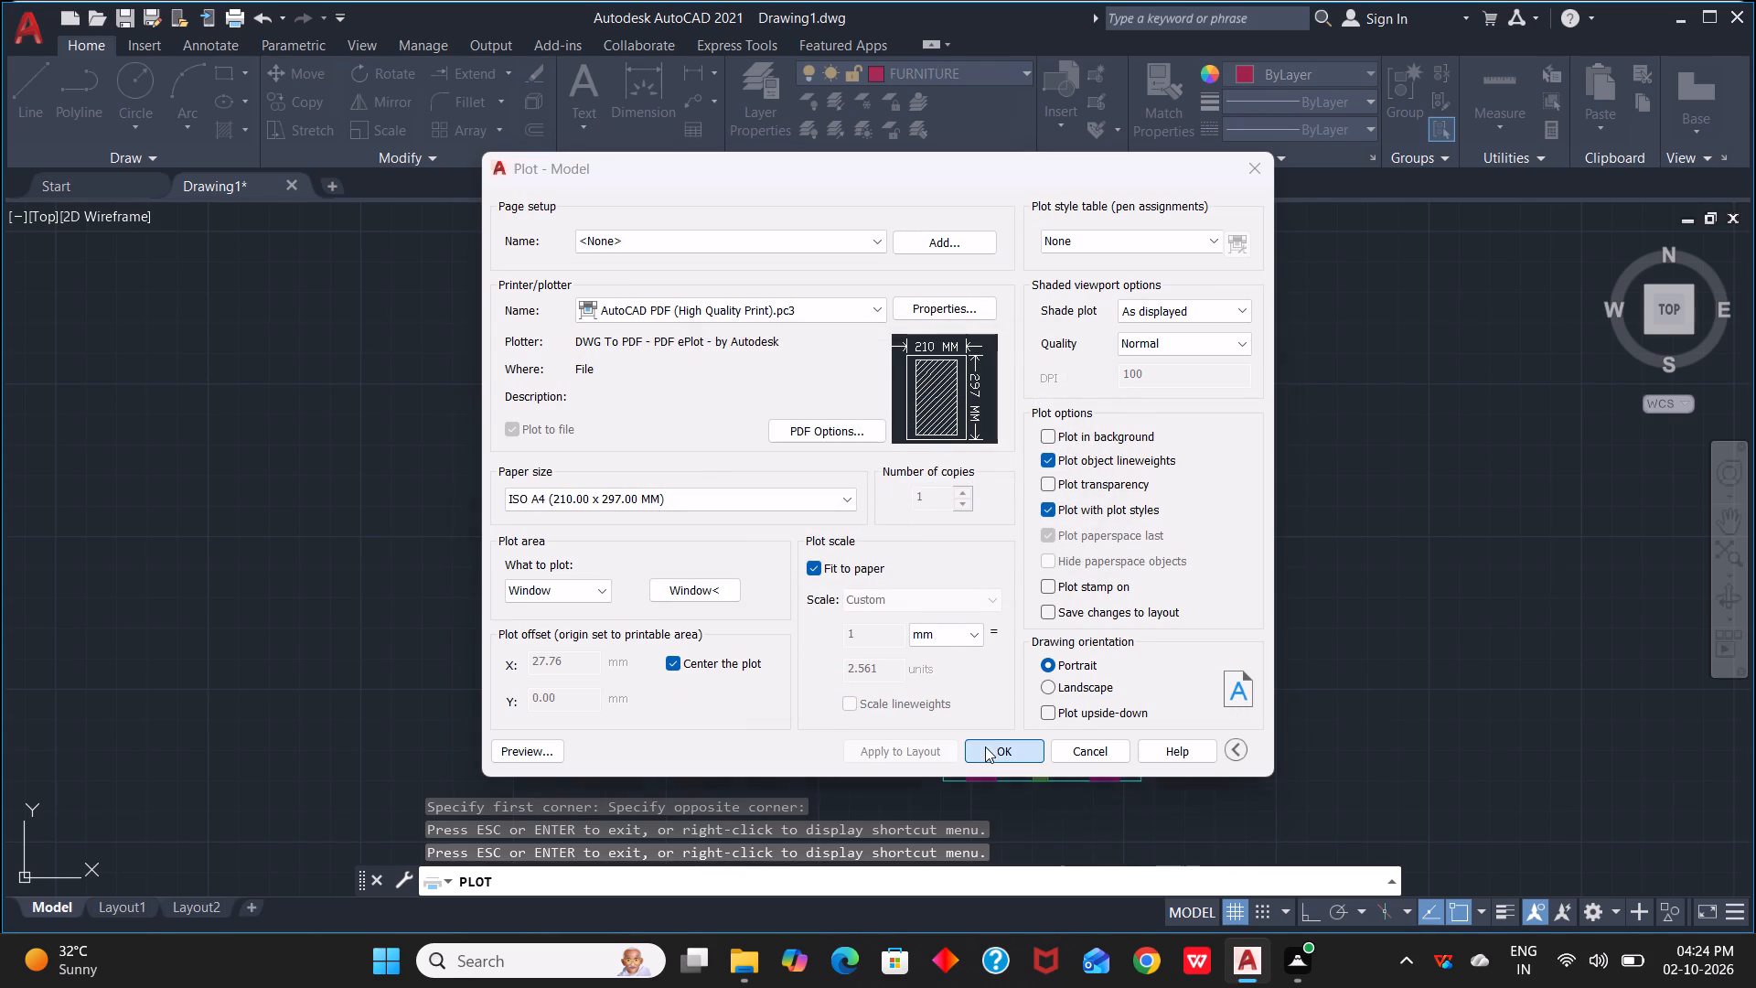
left_click(907, 684)
left_click_drag(907, 684, 720, 714)
key("BackSpace")
type("PROJECR")
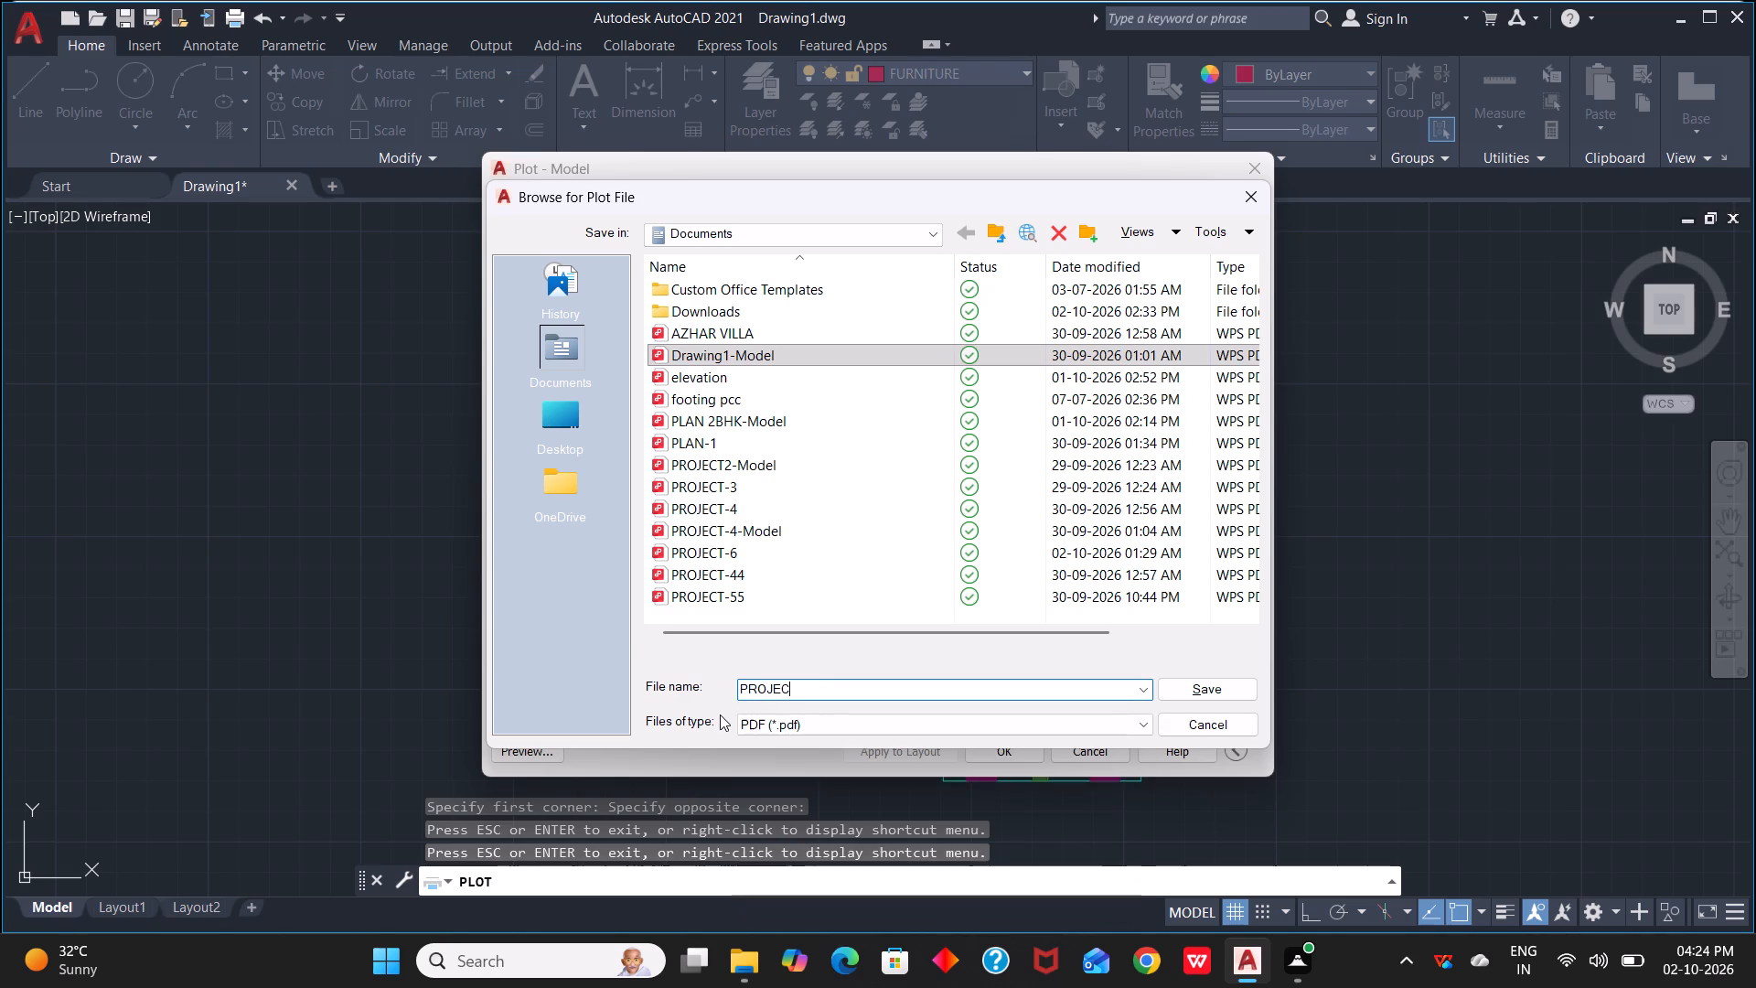
key("BackSpace")
key("t")
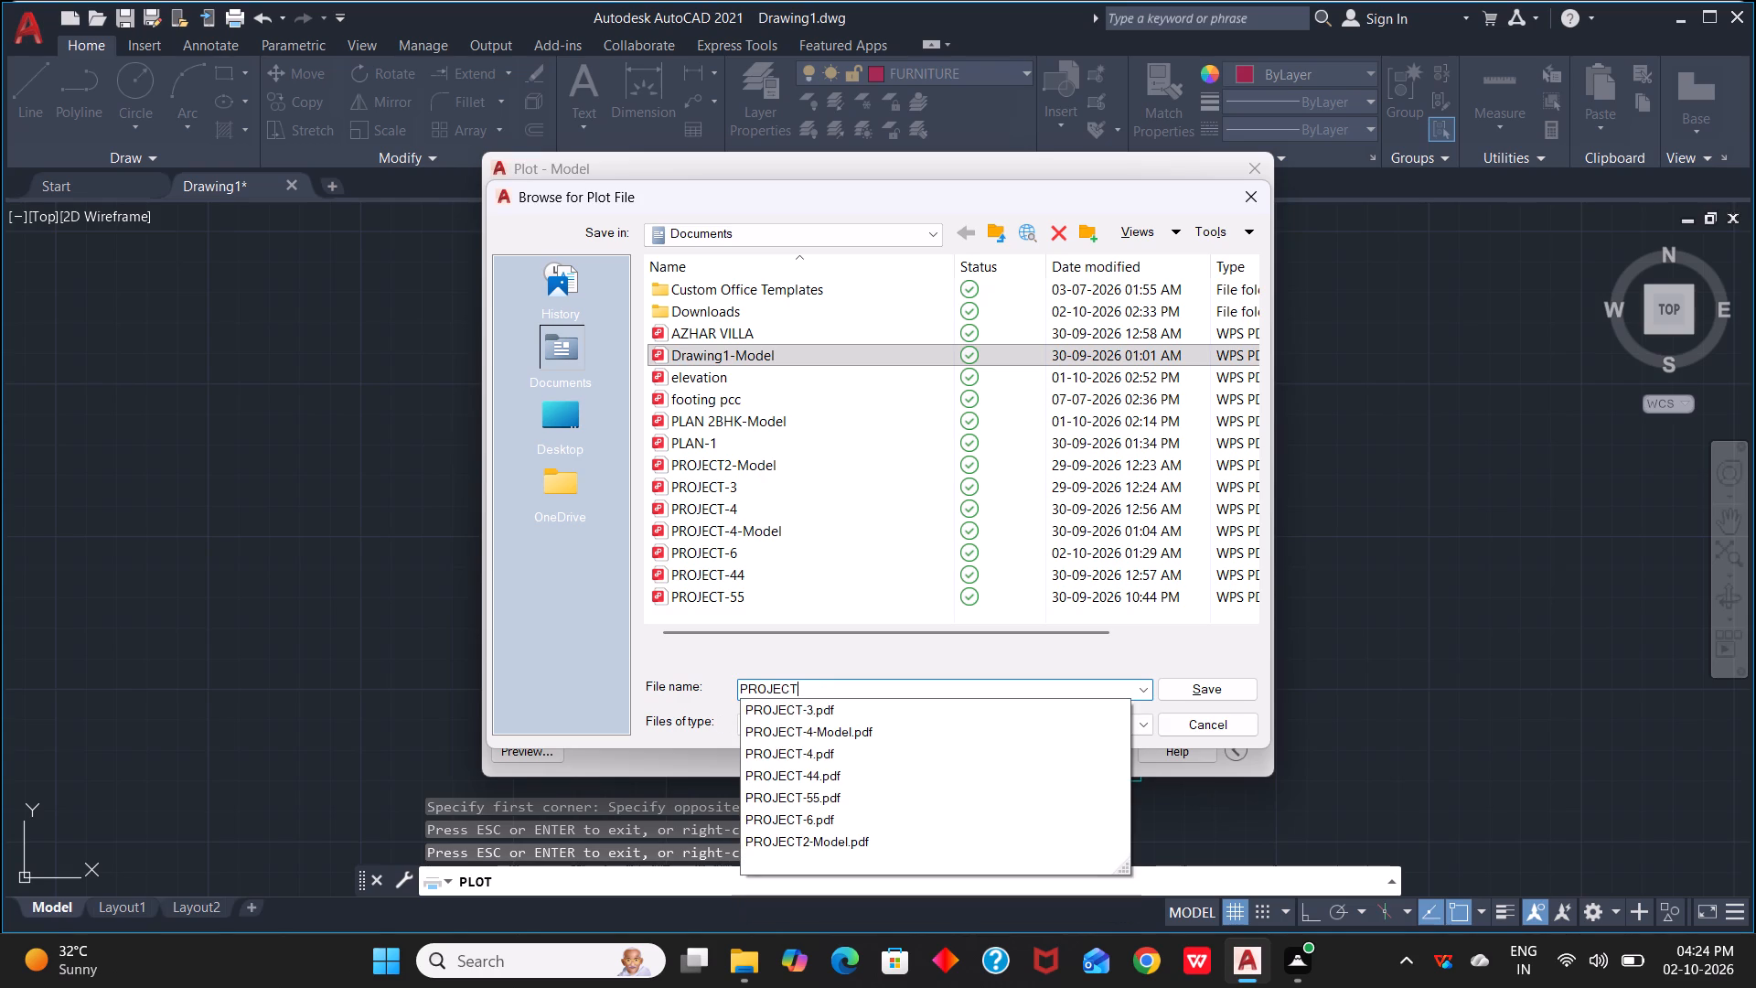
key("minus")
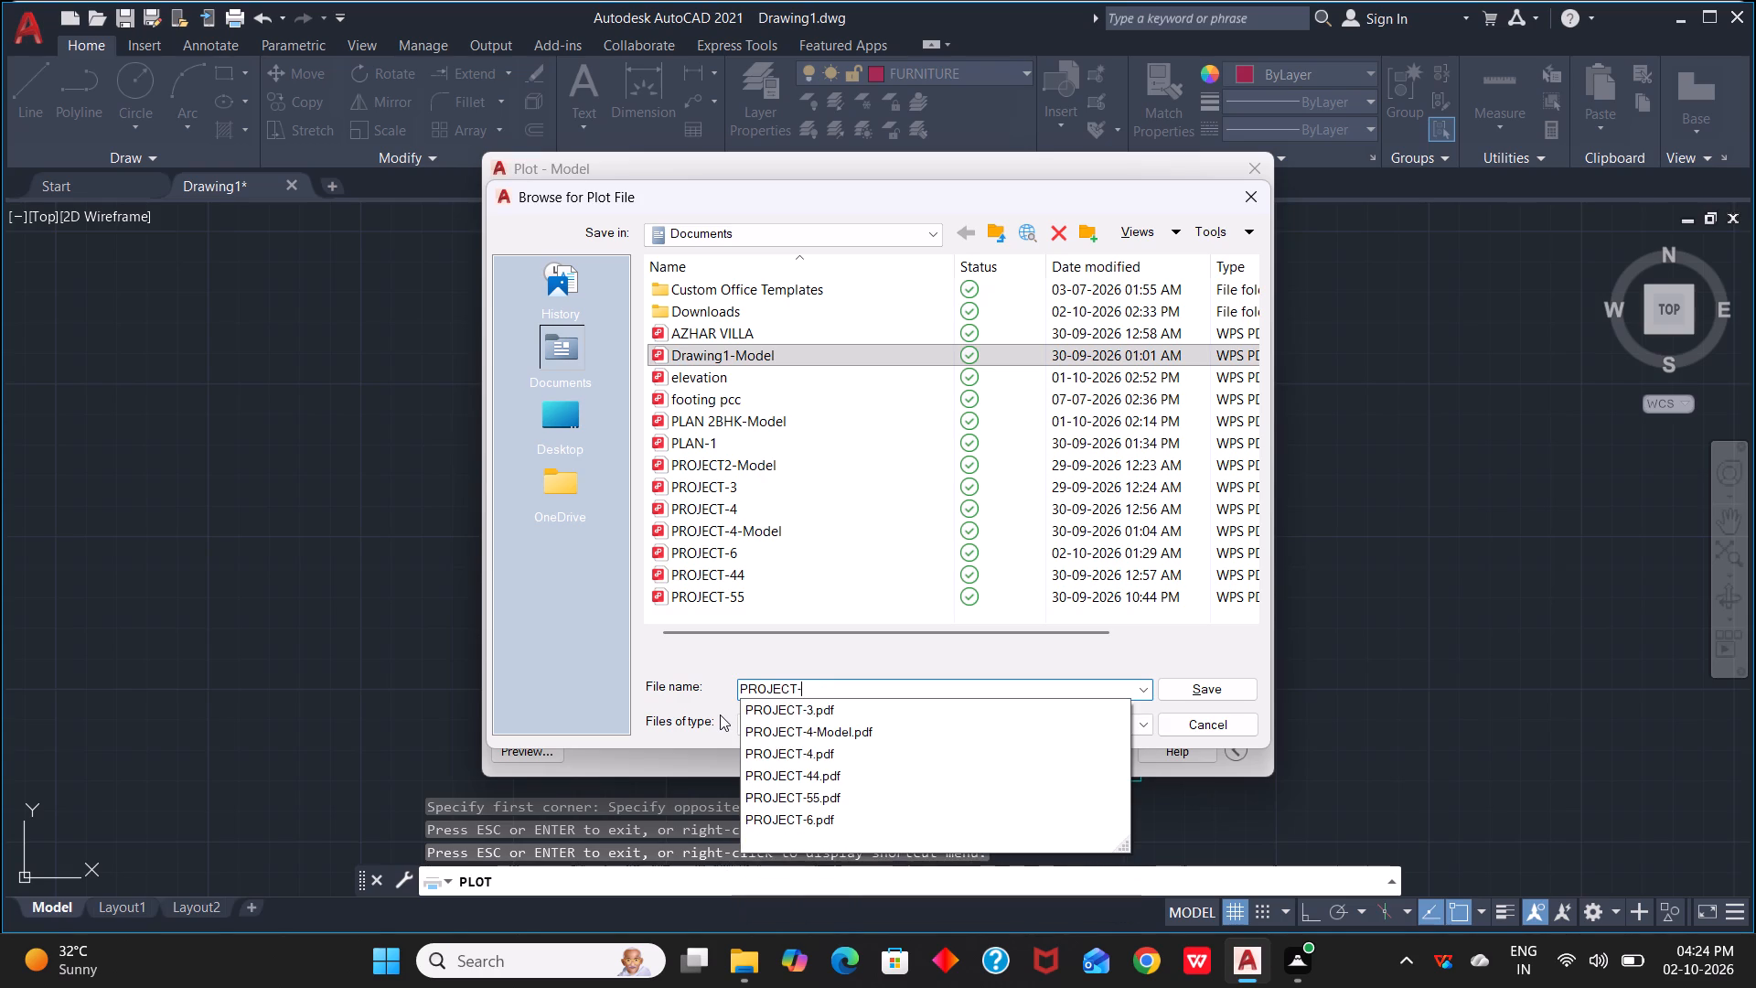
type("77")
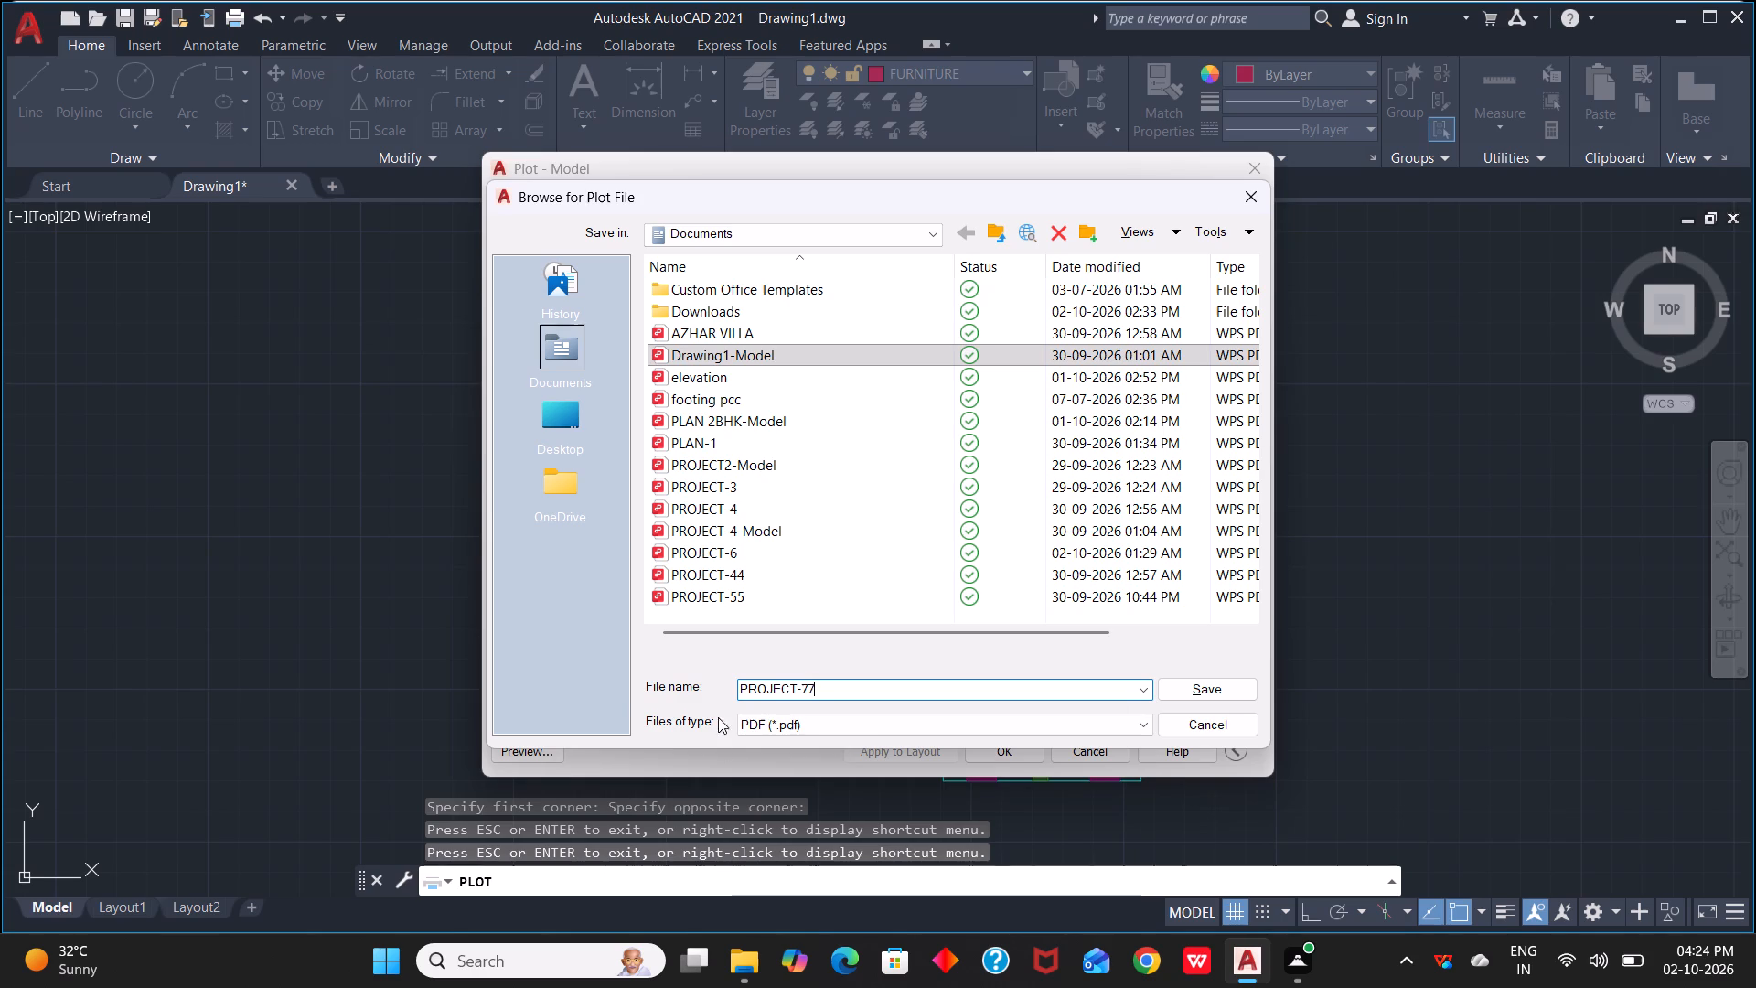
left_click(1217, 687)
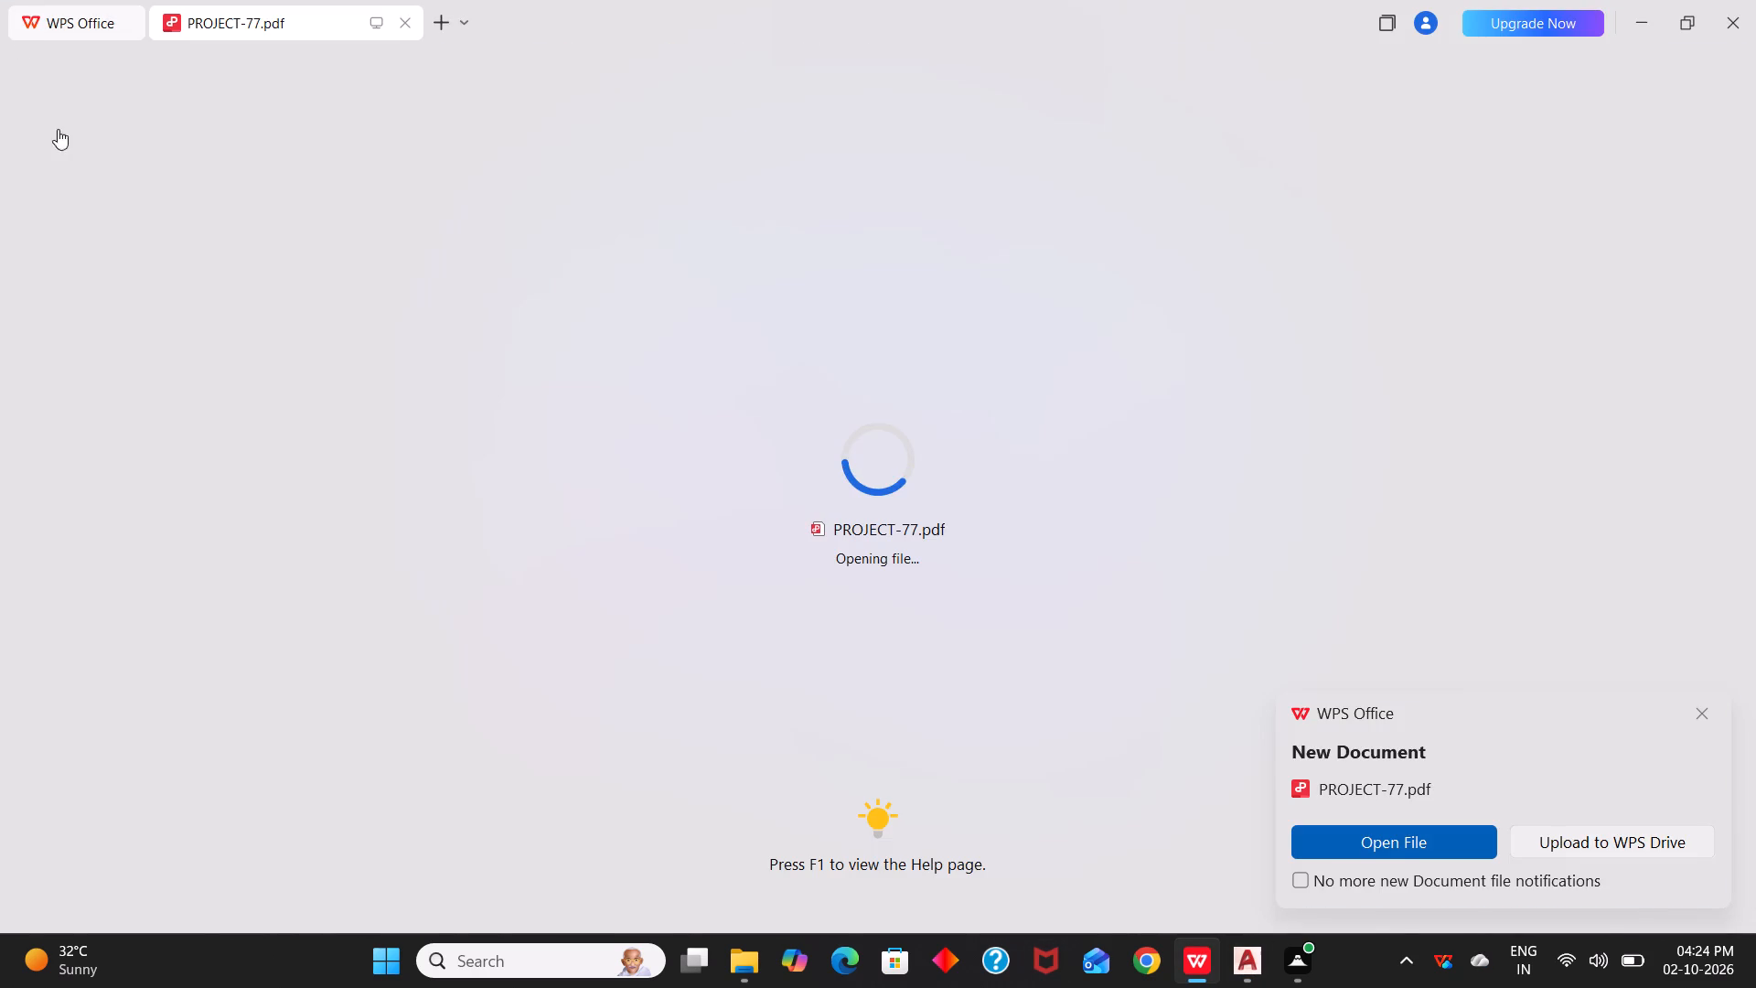
Examine the rooms, furniture and labels across the whole plotted PROJECT-77.pdf page in WPS Office, and close the viewer.
scroll(1056, 434, "down", 5)
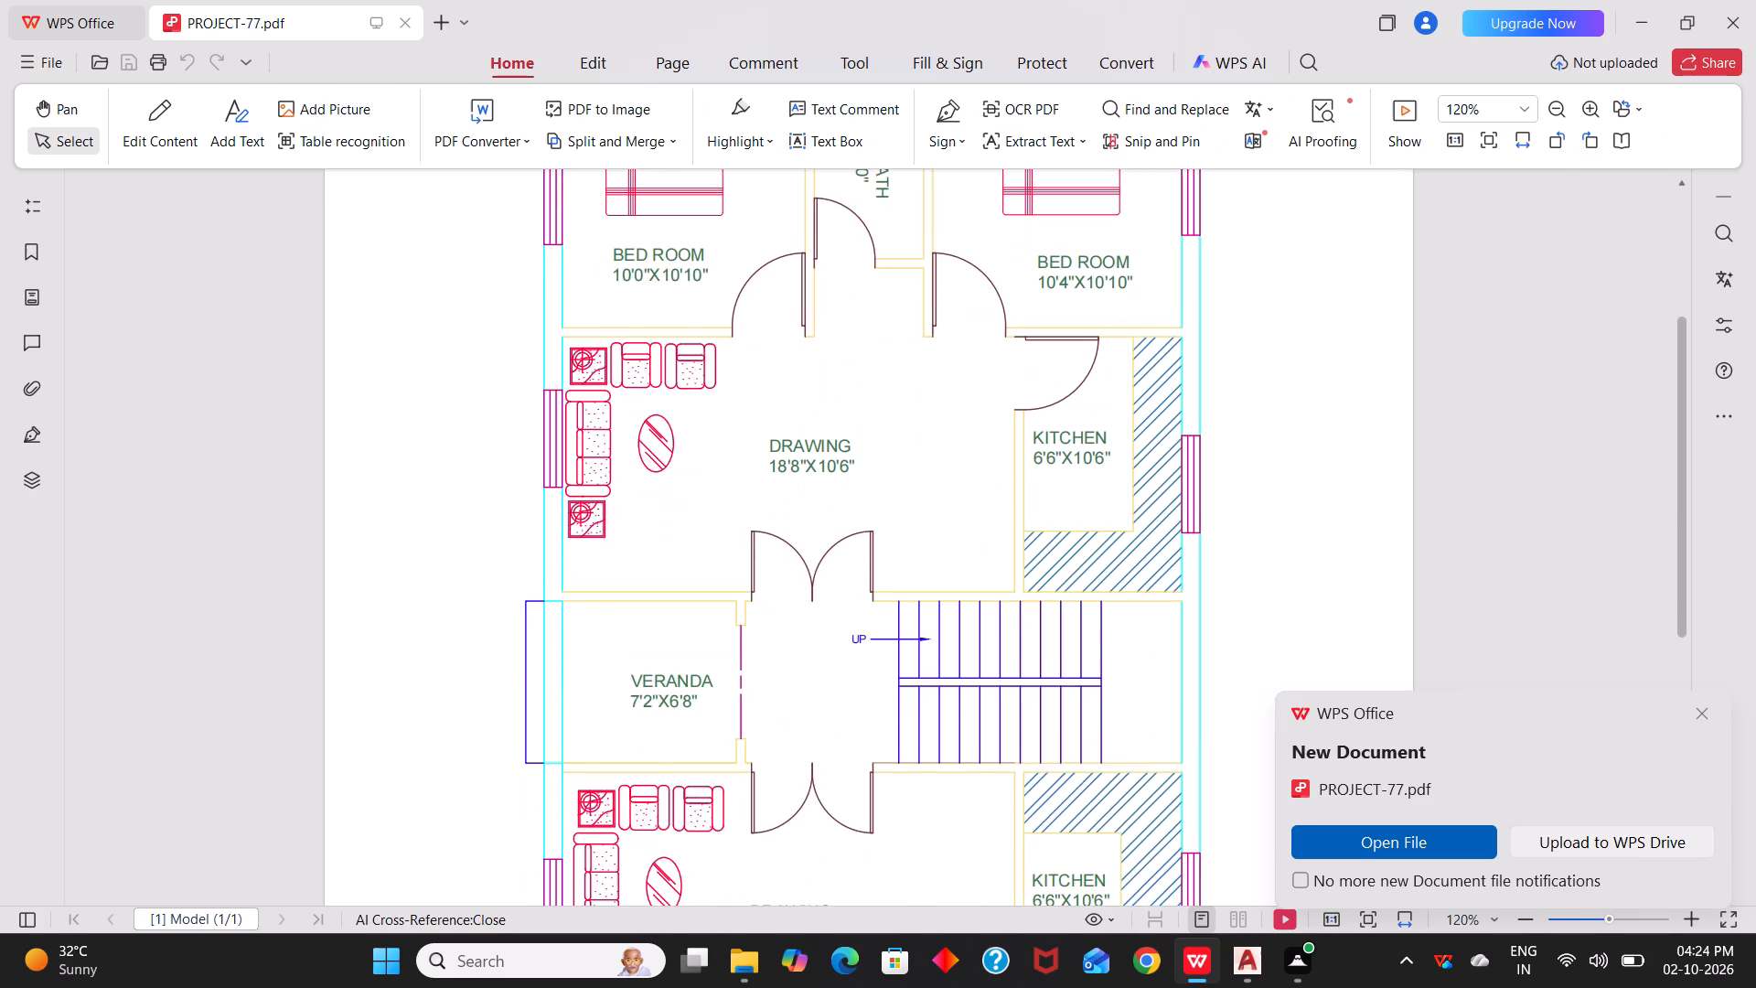
scroll(1056, 434, "down", 6)
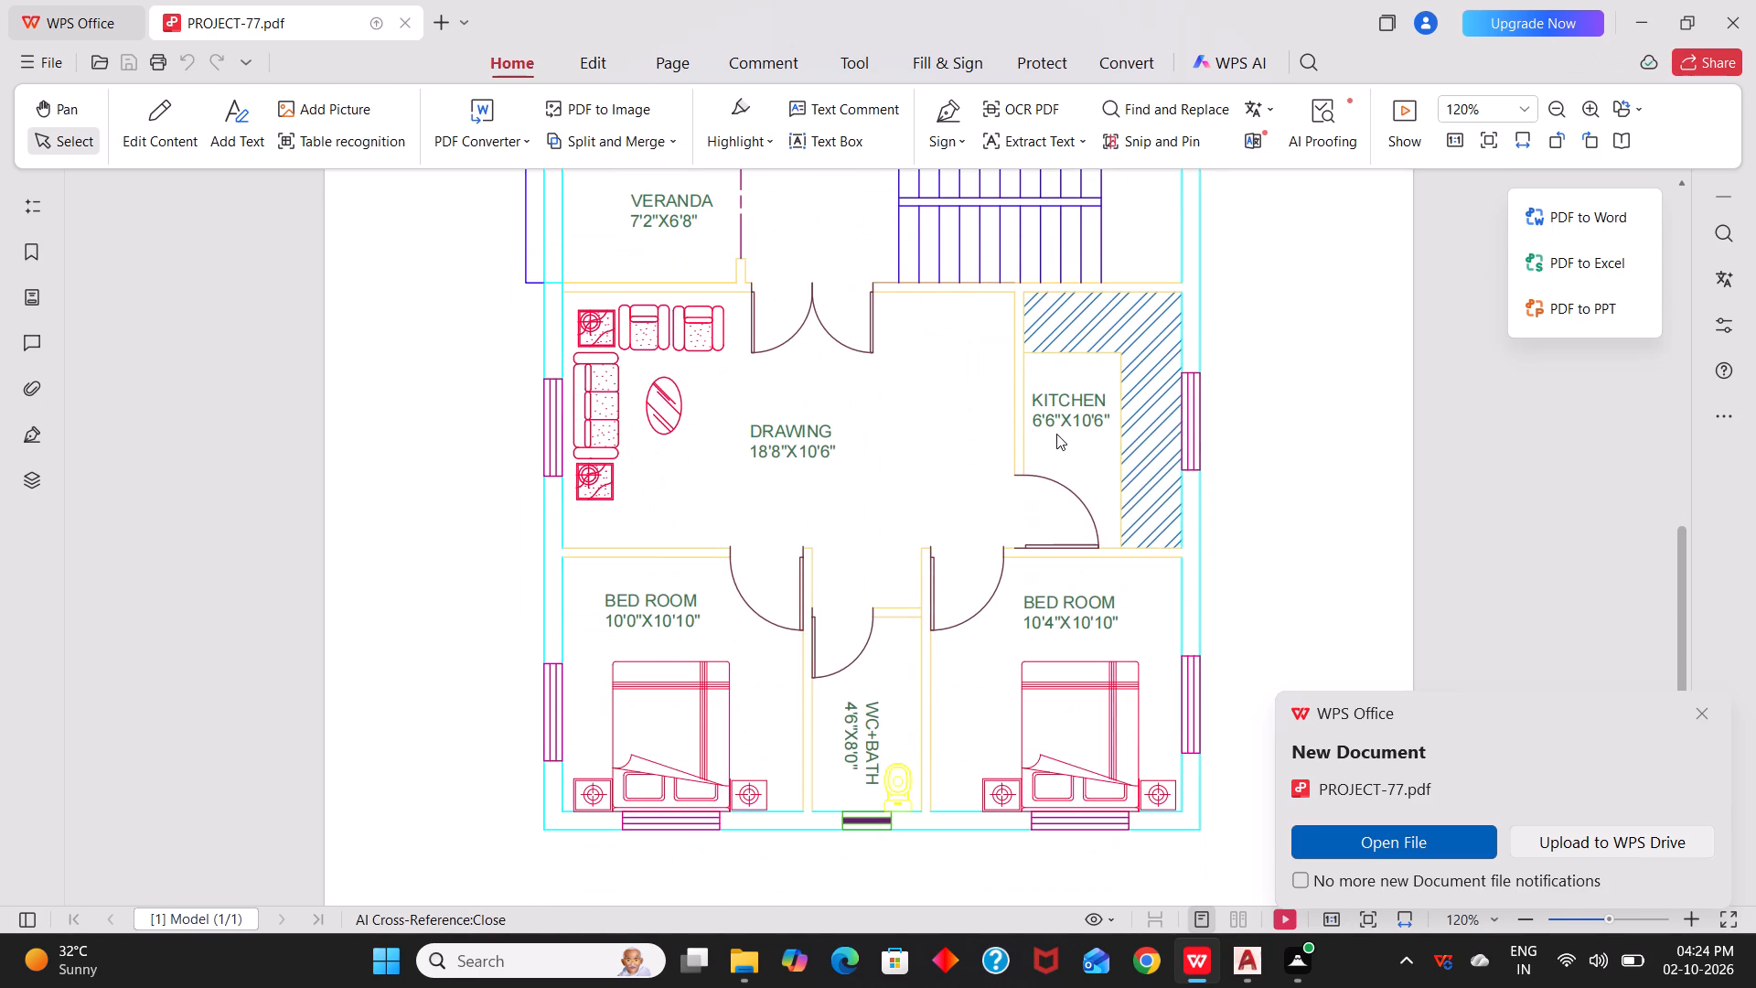
scroll(1056, 434, "down", 3)
scroll(1056, 434, "up", 4)
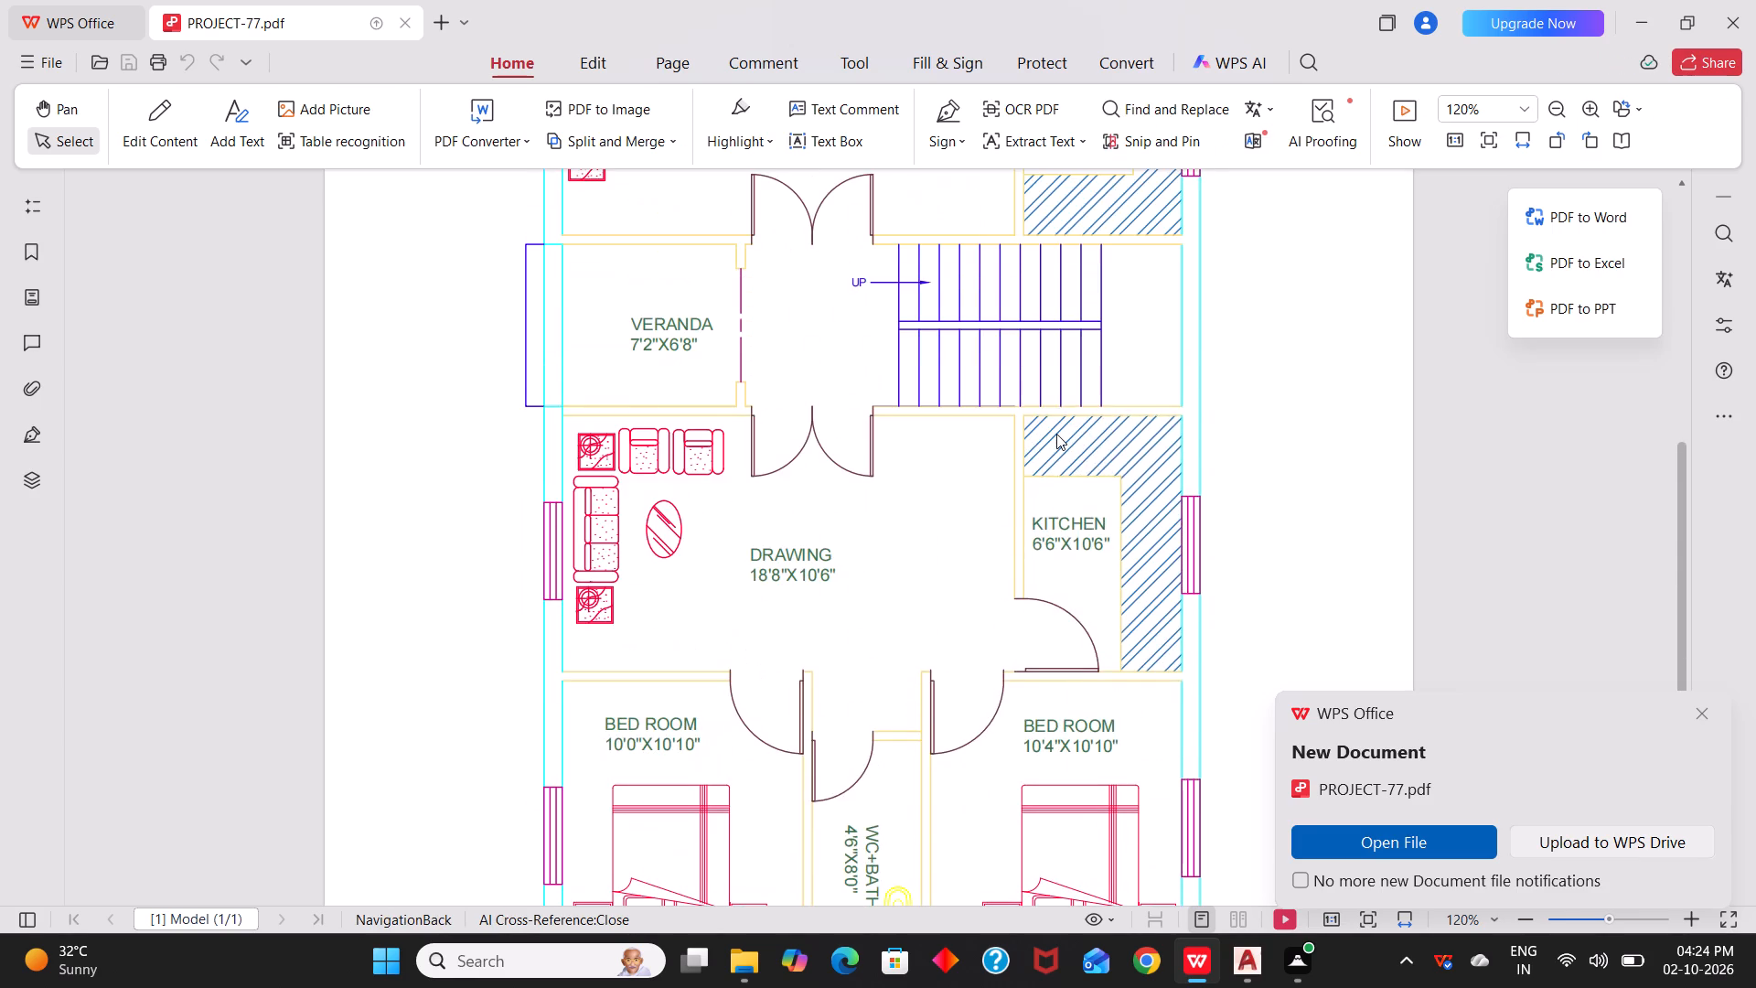
scroll(1056, 434, "up", 6)
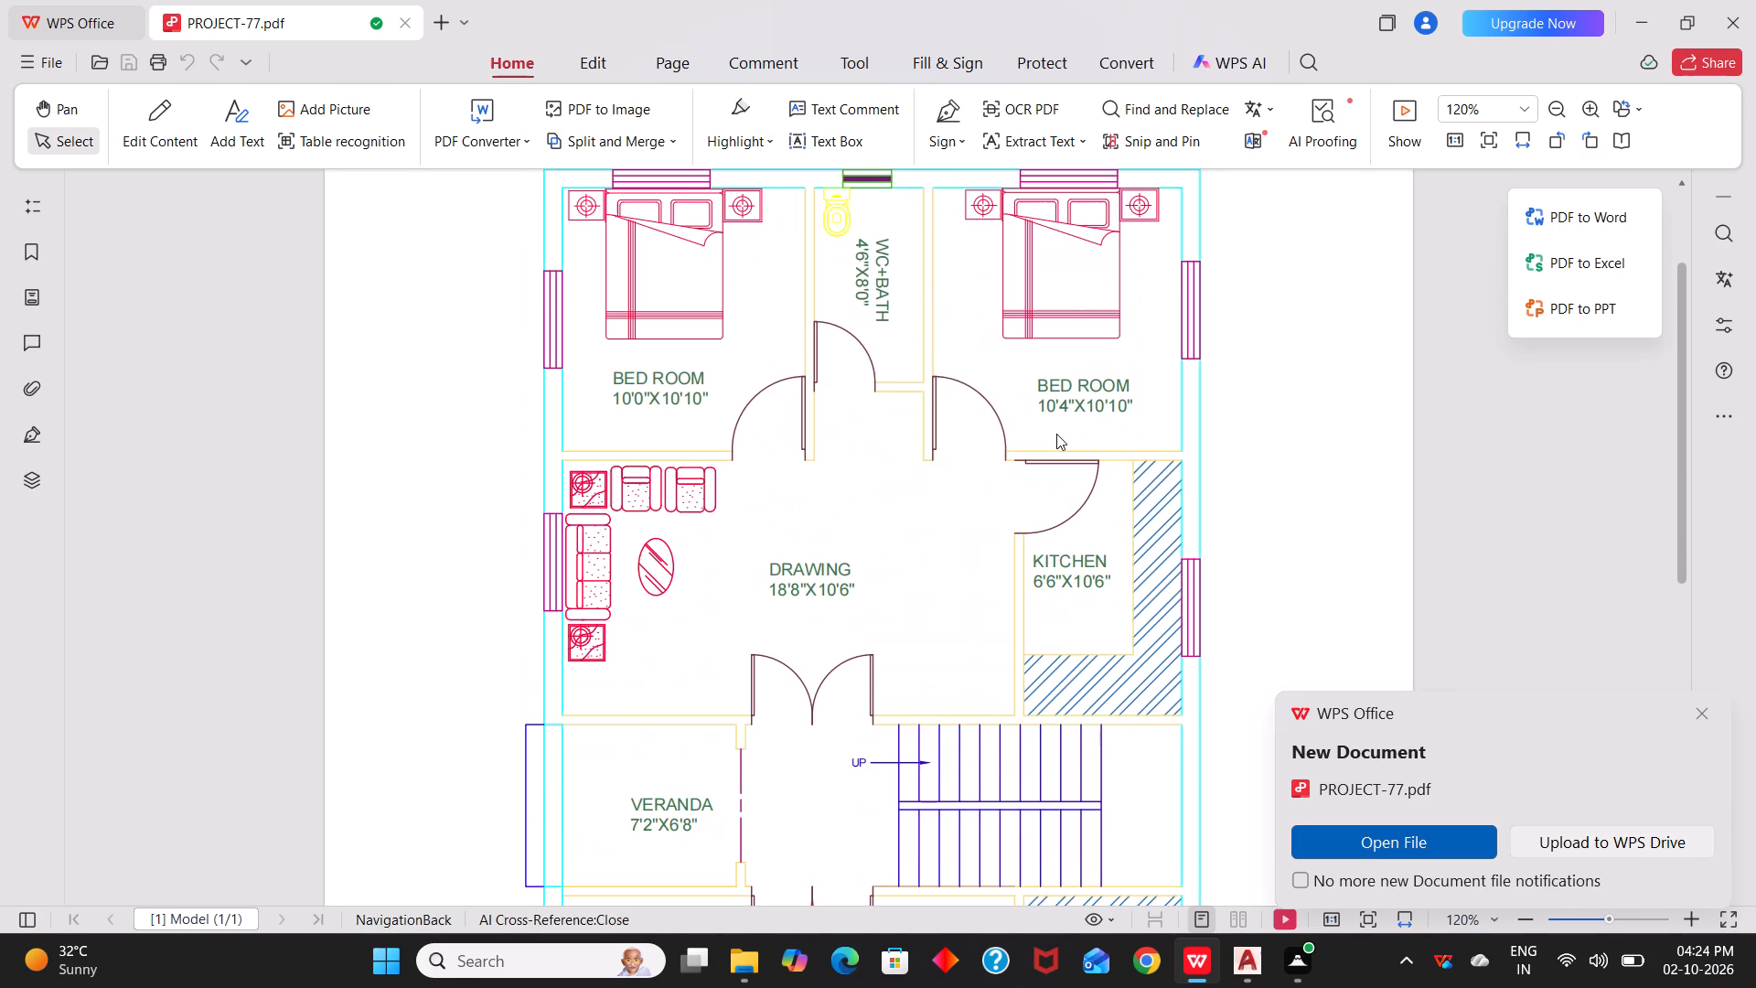
scroll(1056, 433, "up", 3)
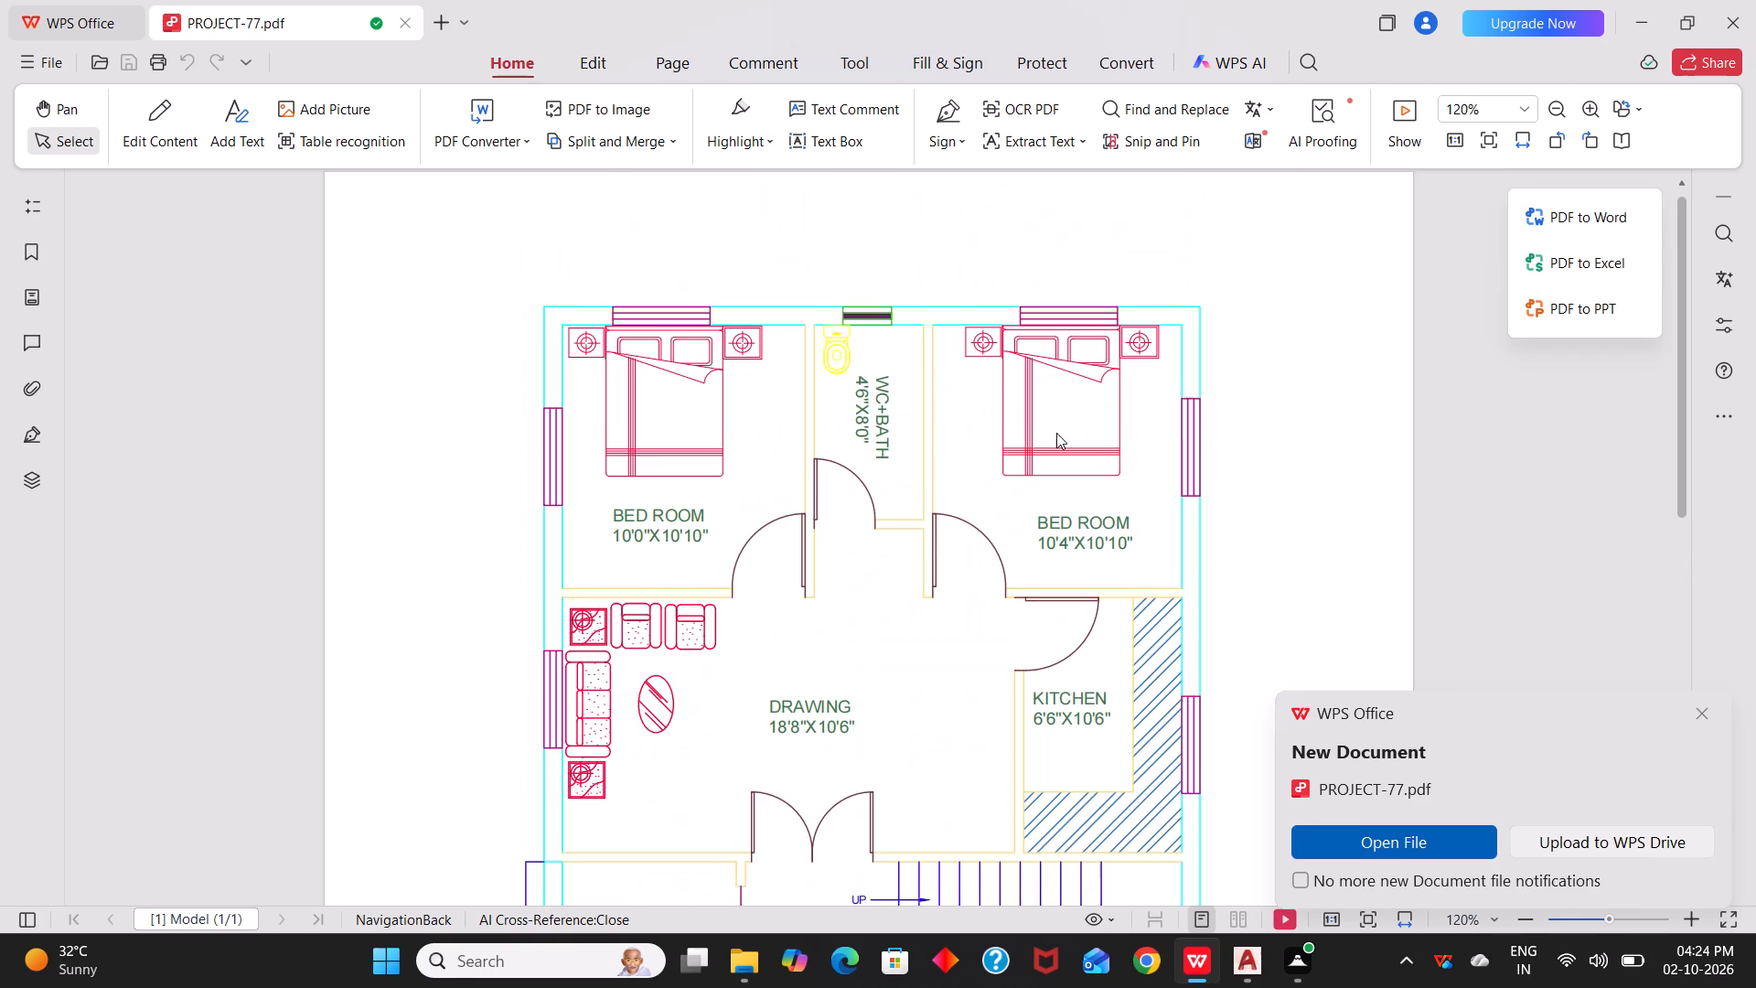
scroll(1056, 433, "down", 5)
scroll(1056, 433, "up", 3)
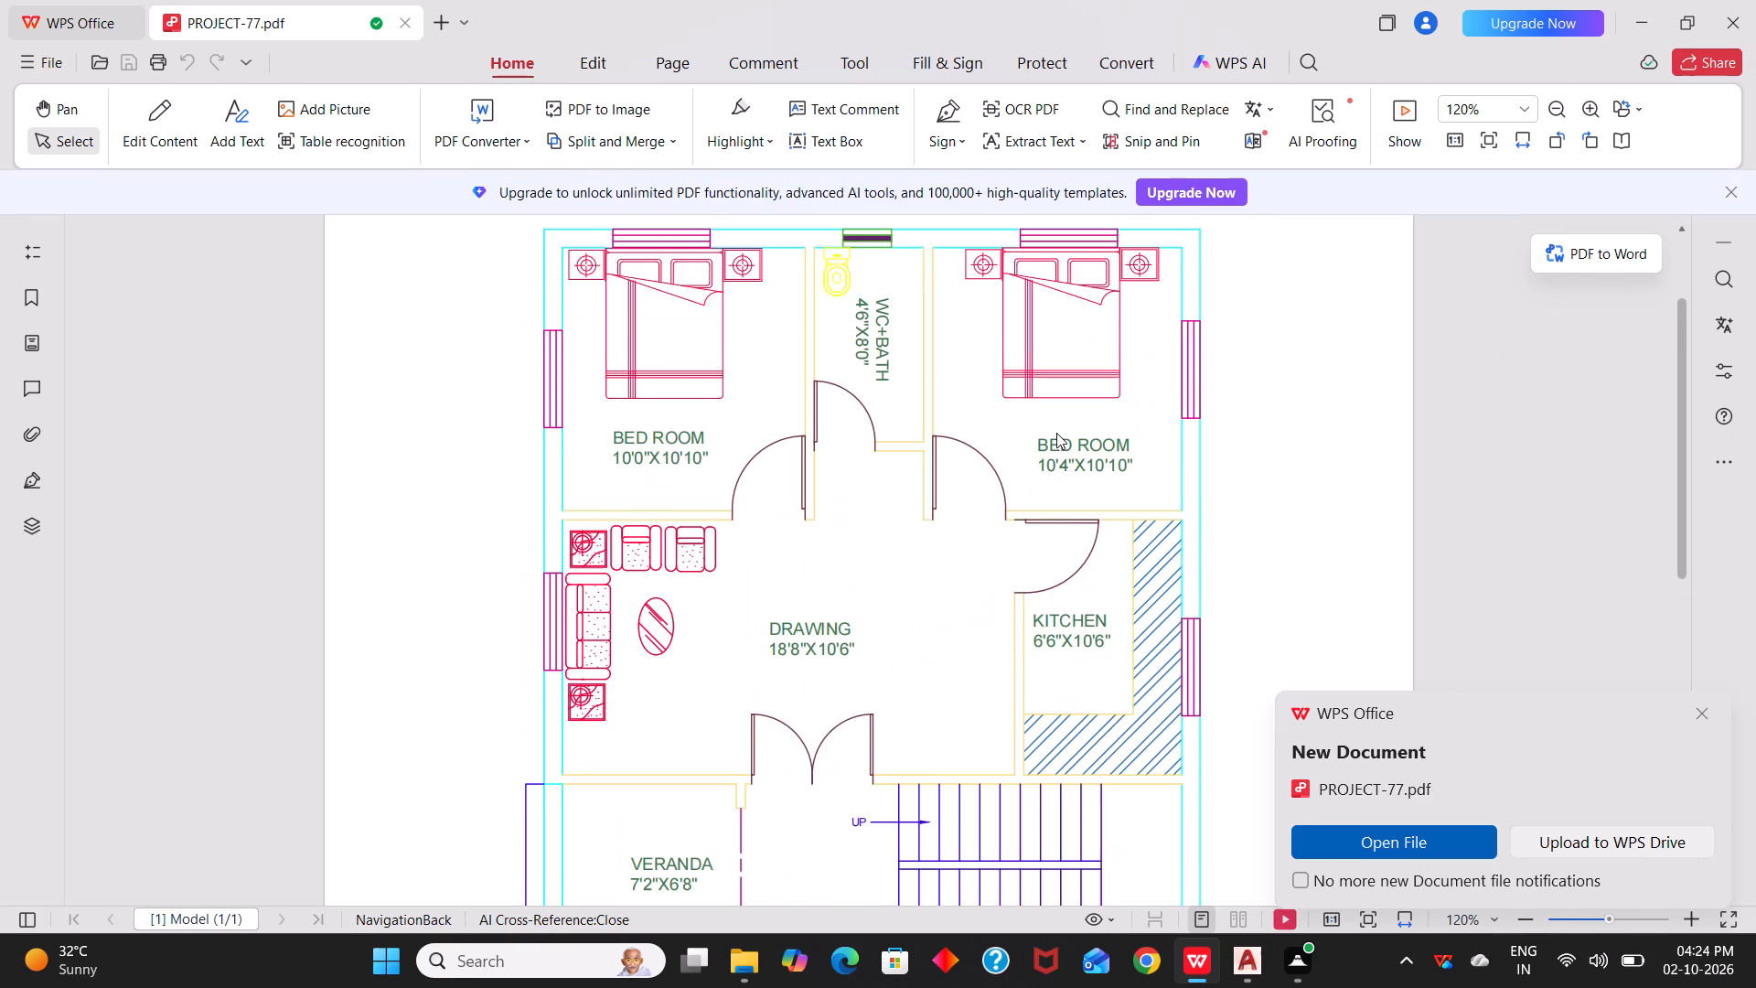
scroll(1056, 433, "down", 3)
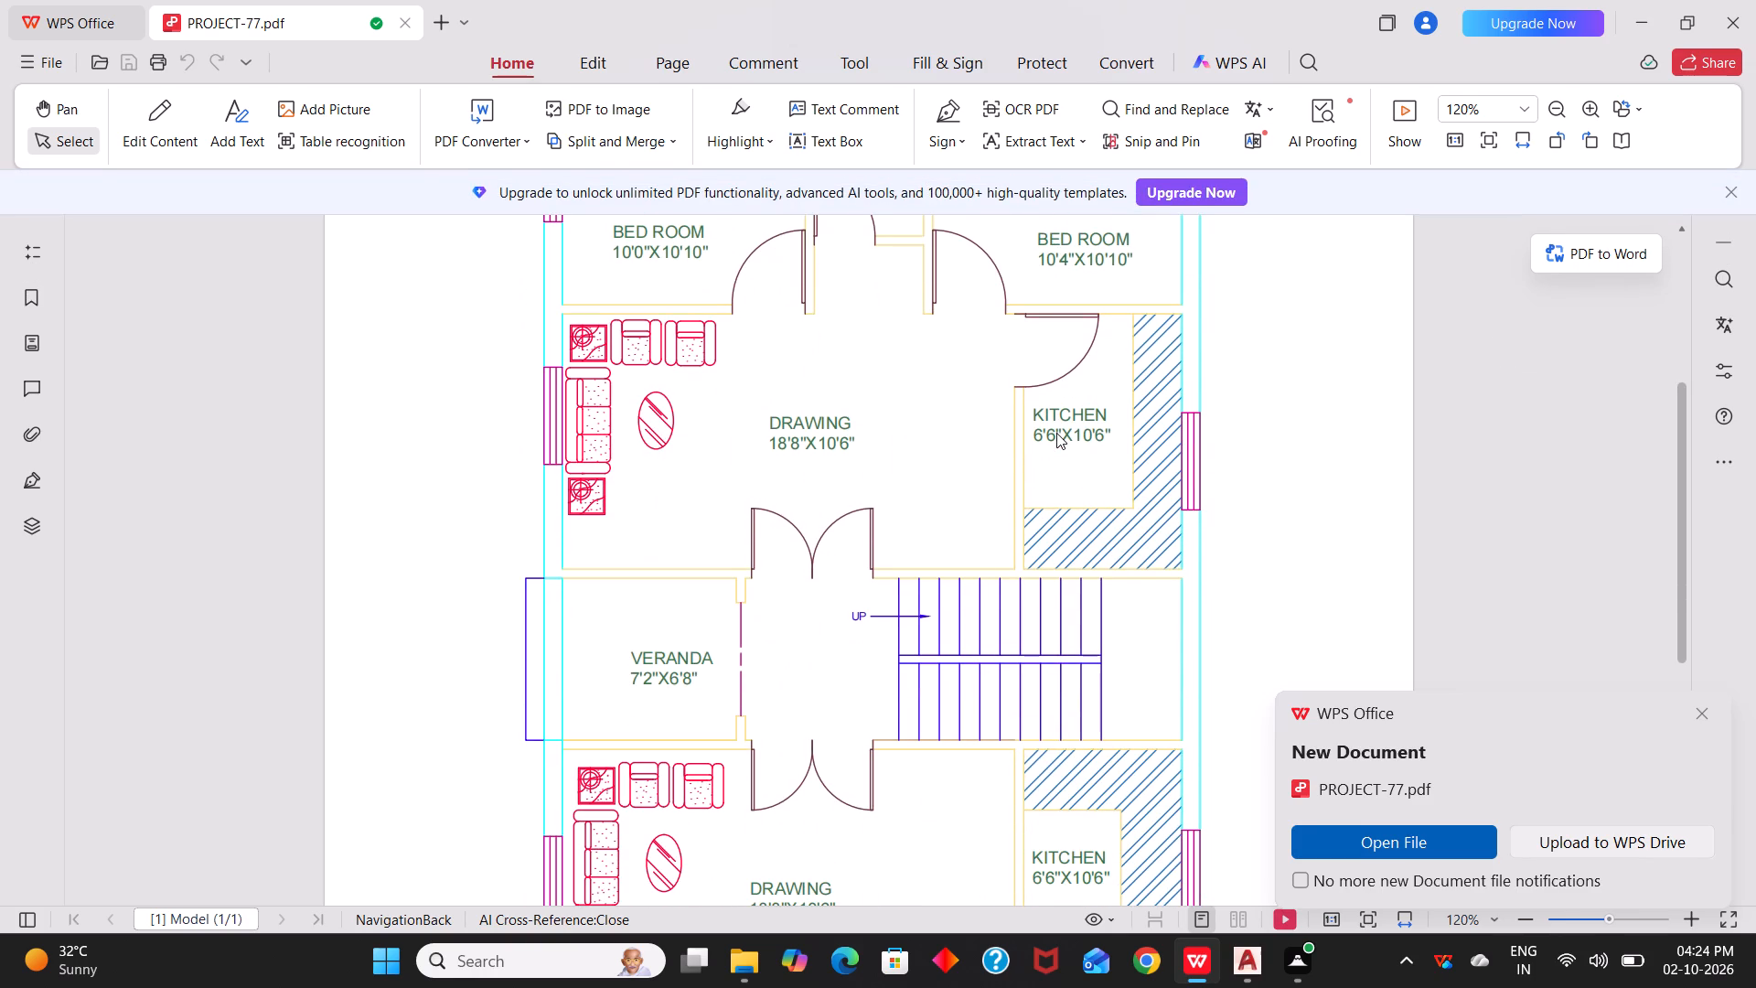
scroll(1056, 433, "up", 1)
scroll(1056, 433, "down", 5)
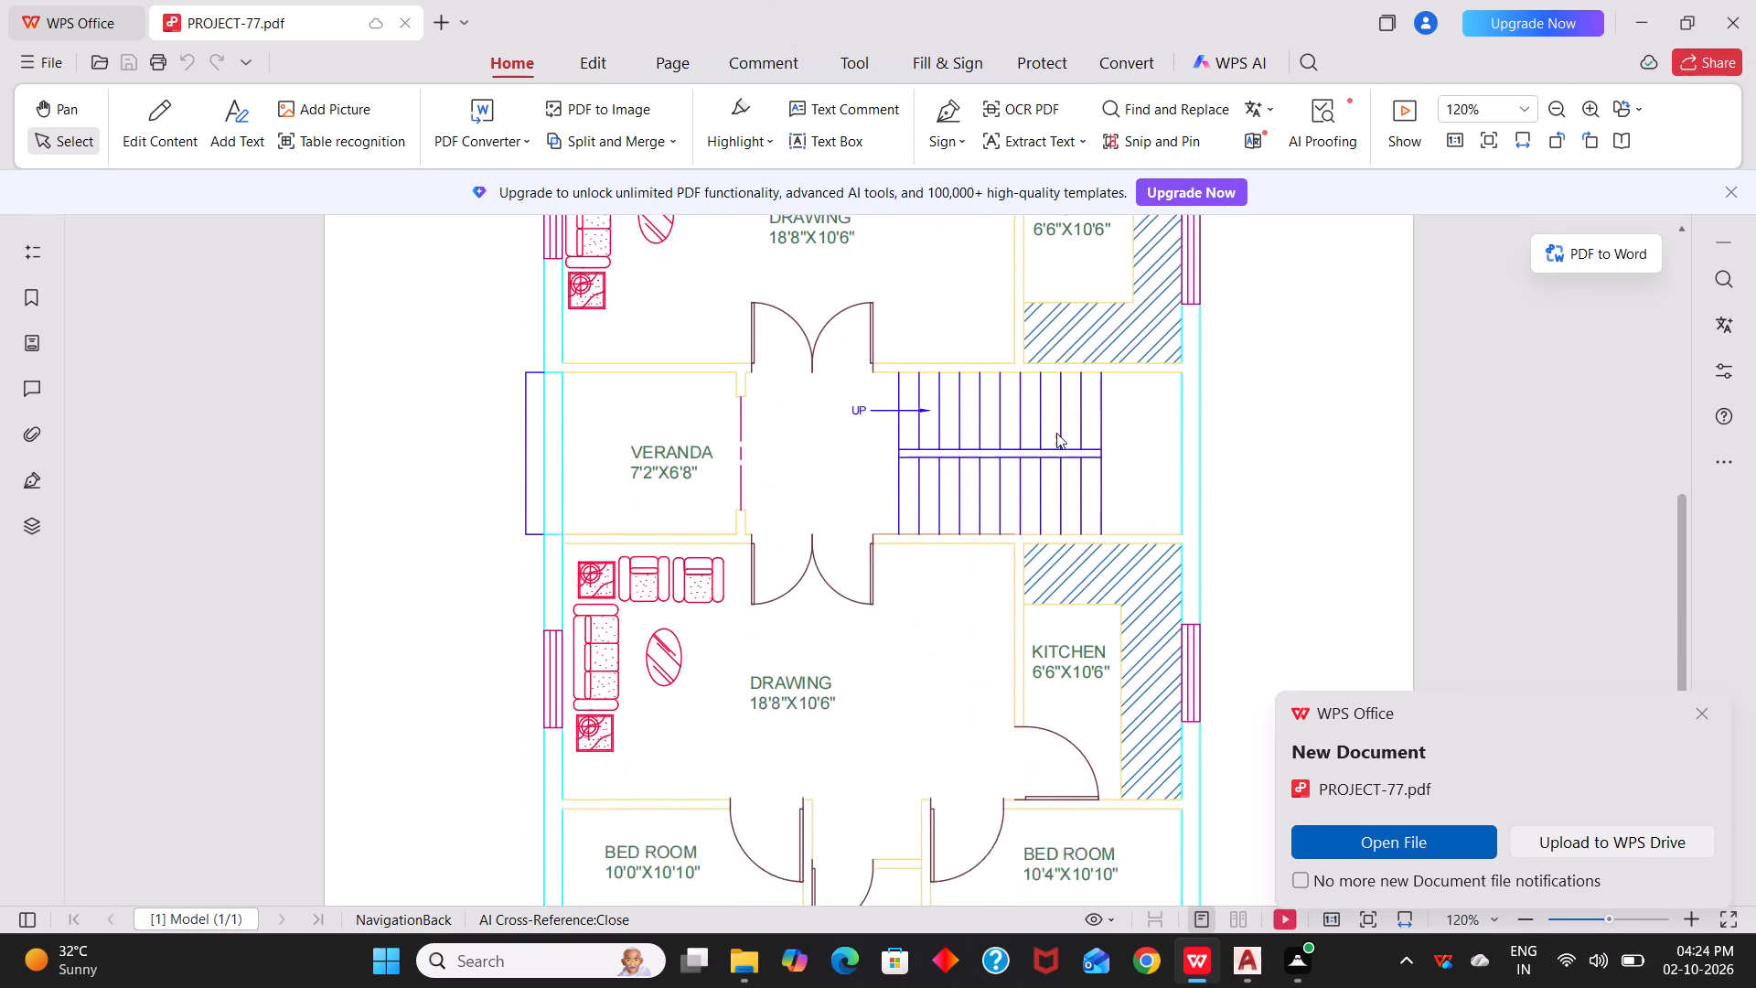
scroll(1056, 433, "down", 3)
scroll(1056, 433, "up", 7)
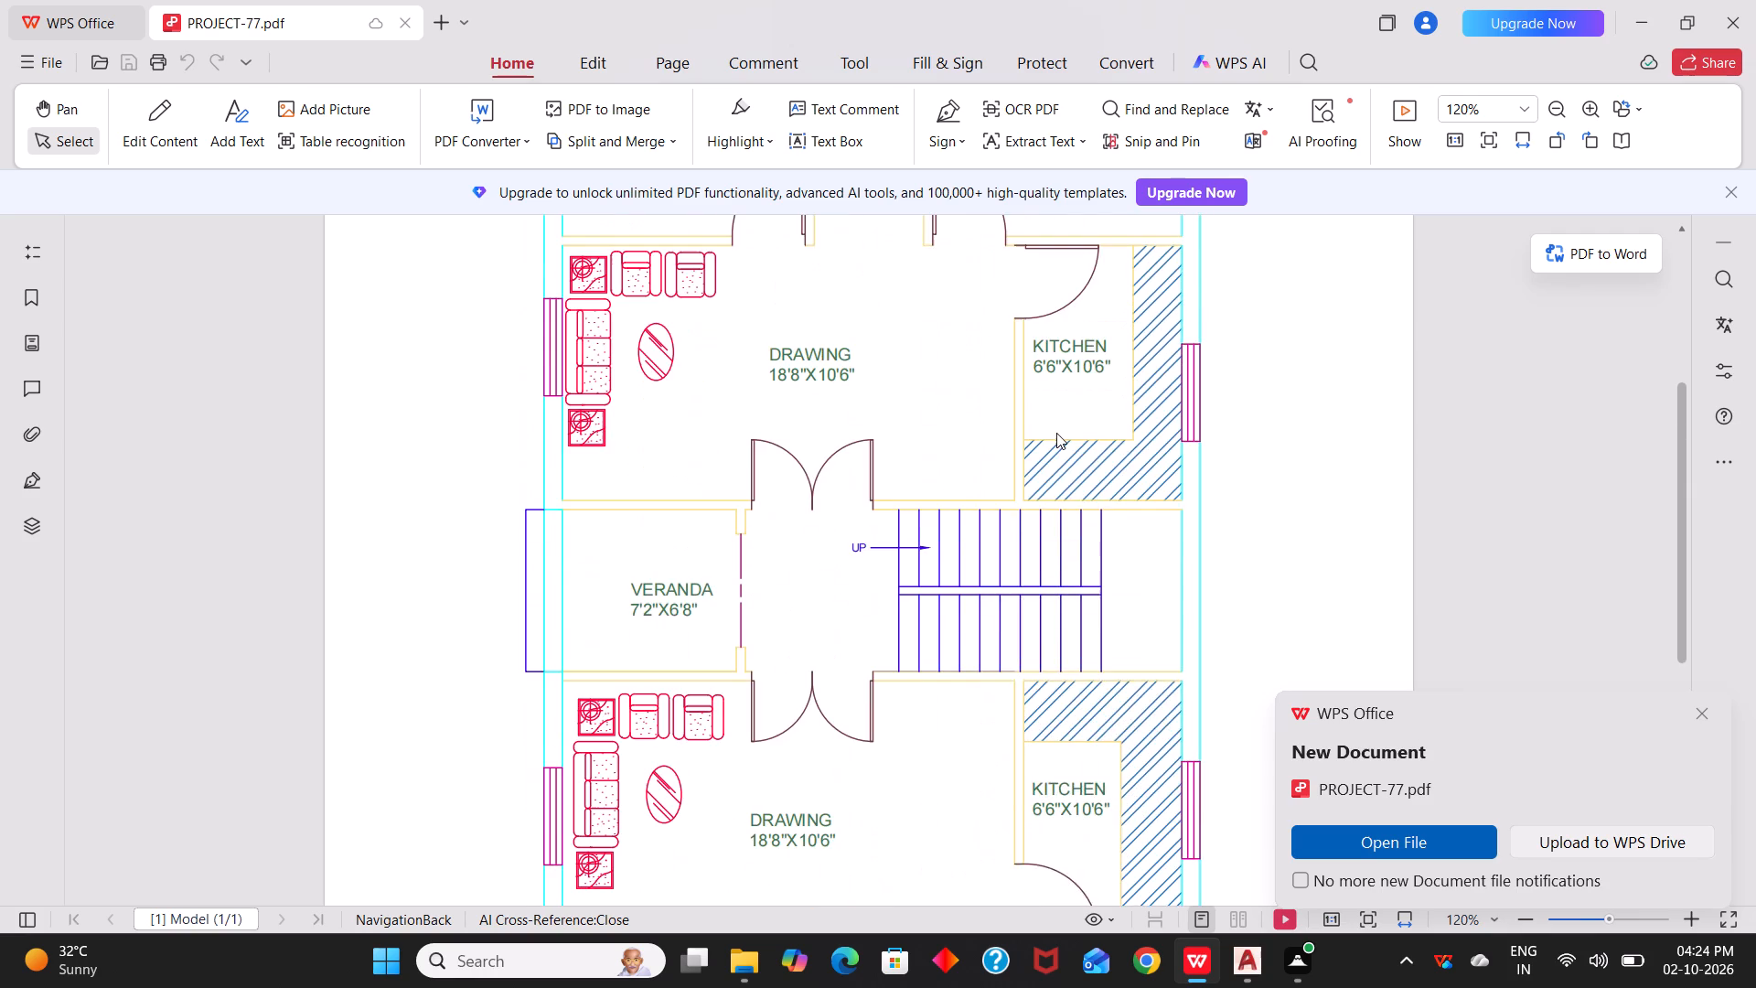
scroll(1056, 433, "up", 3)
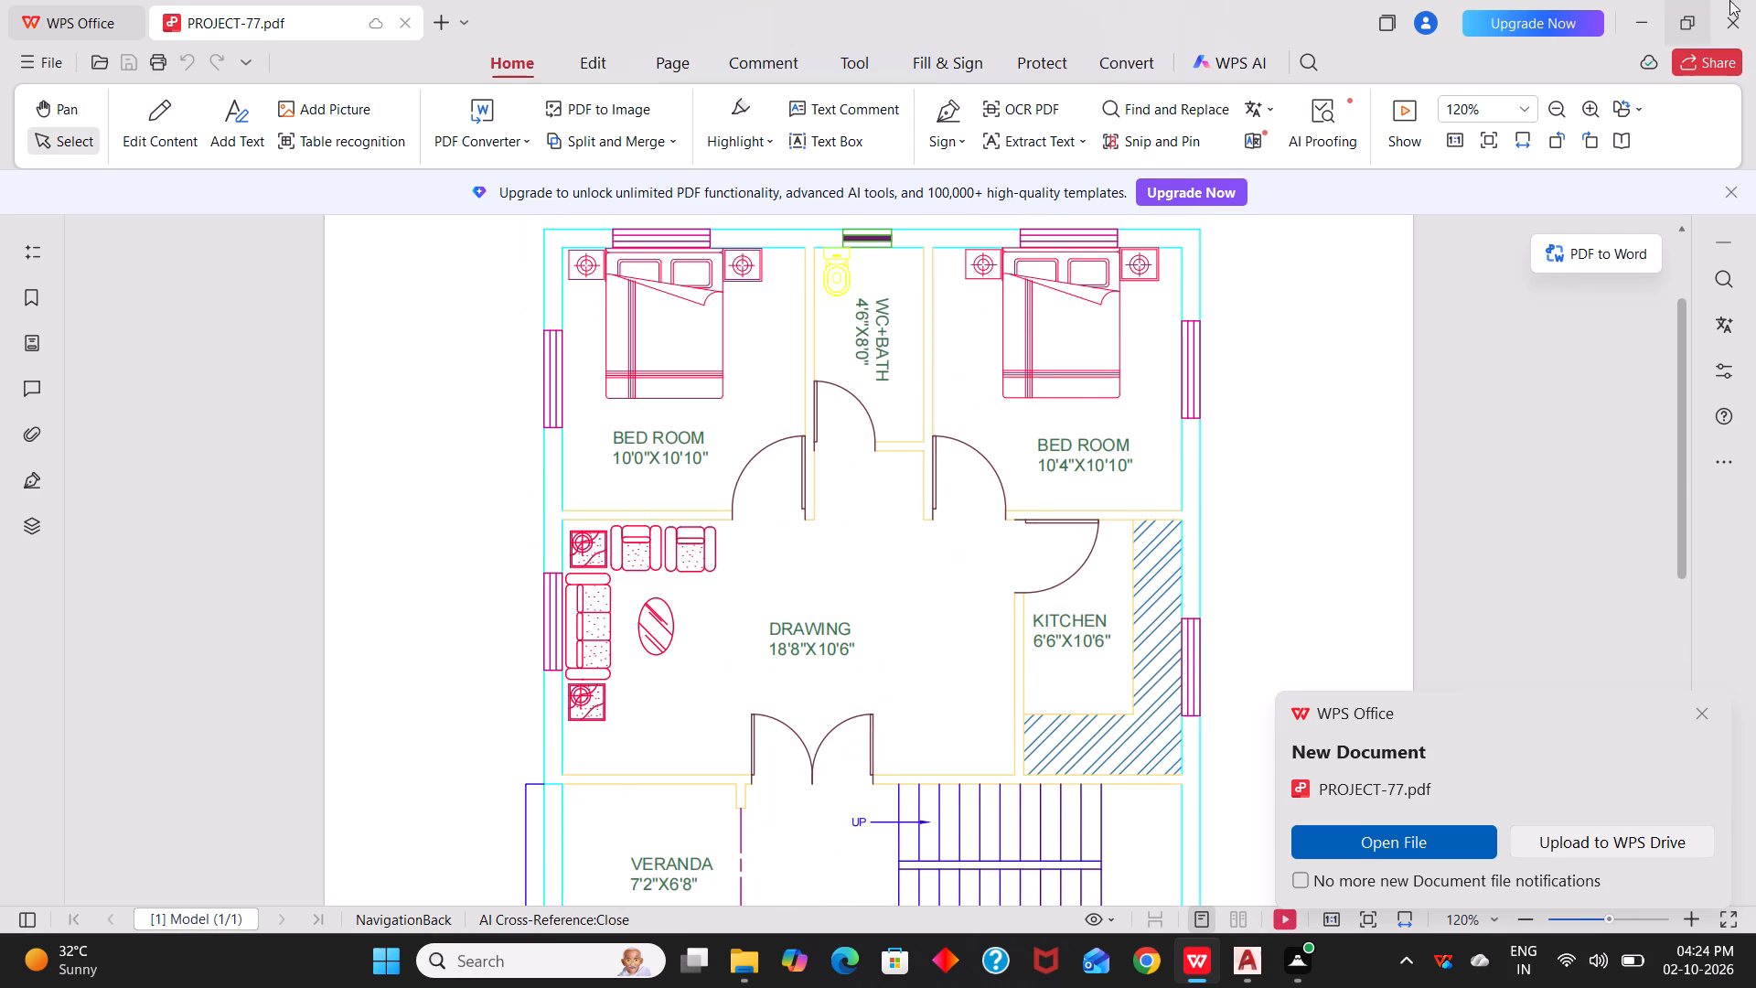
left_click(1740, 9)
Dismiss the new-document notification and inspect the floor plan drawing in AutoCAD, from the lower bedrooms up to the full plan.
scroll(1024, 491, "up", 2)
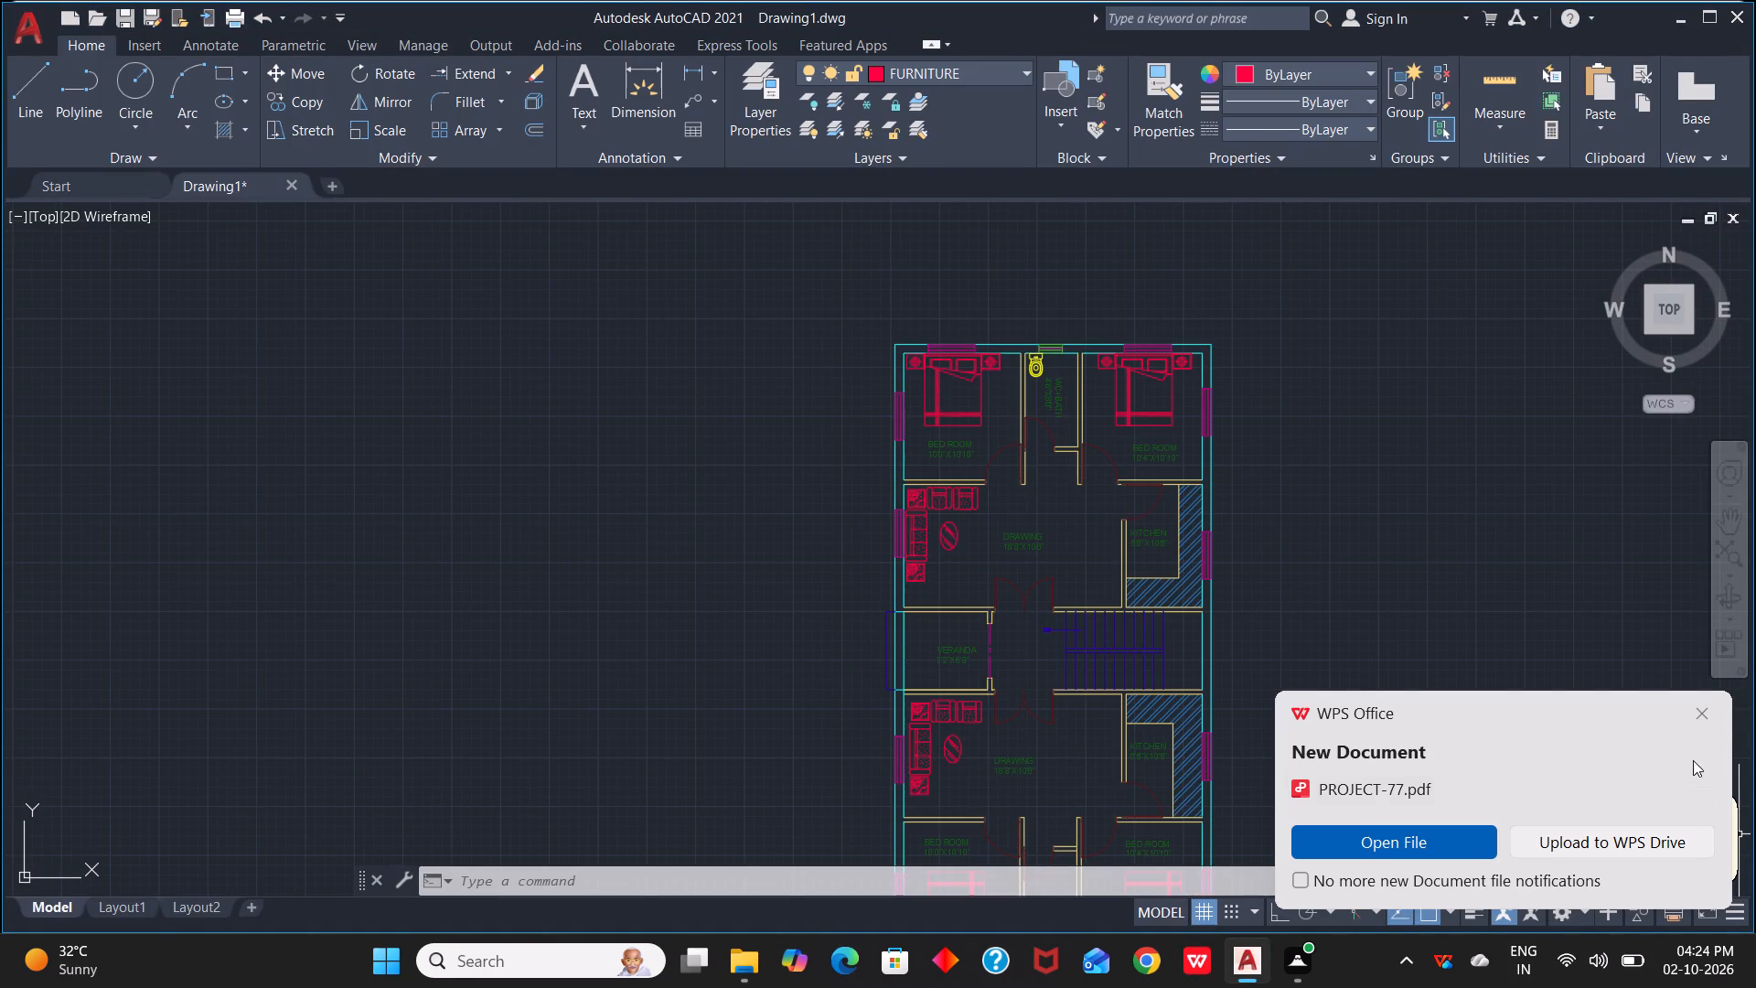
left_click(1705, 710)
scroll(1134, 682, "up", 2)
scroll(1134, 682, "down", 2)
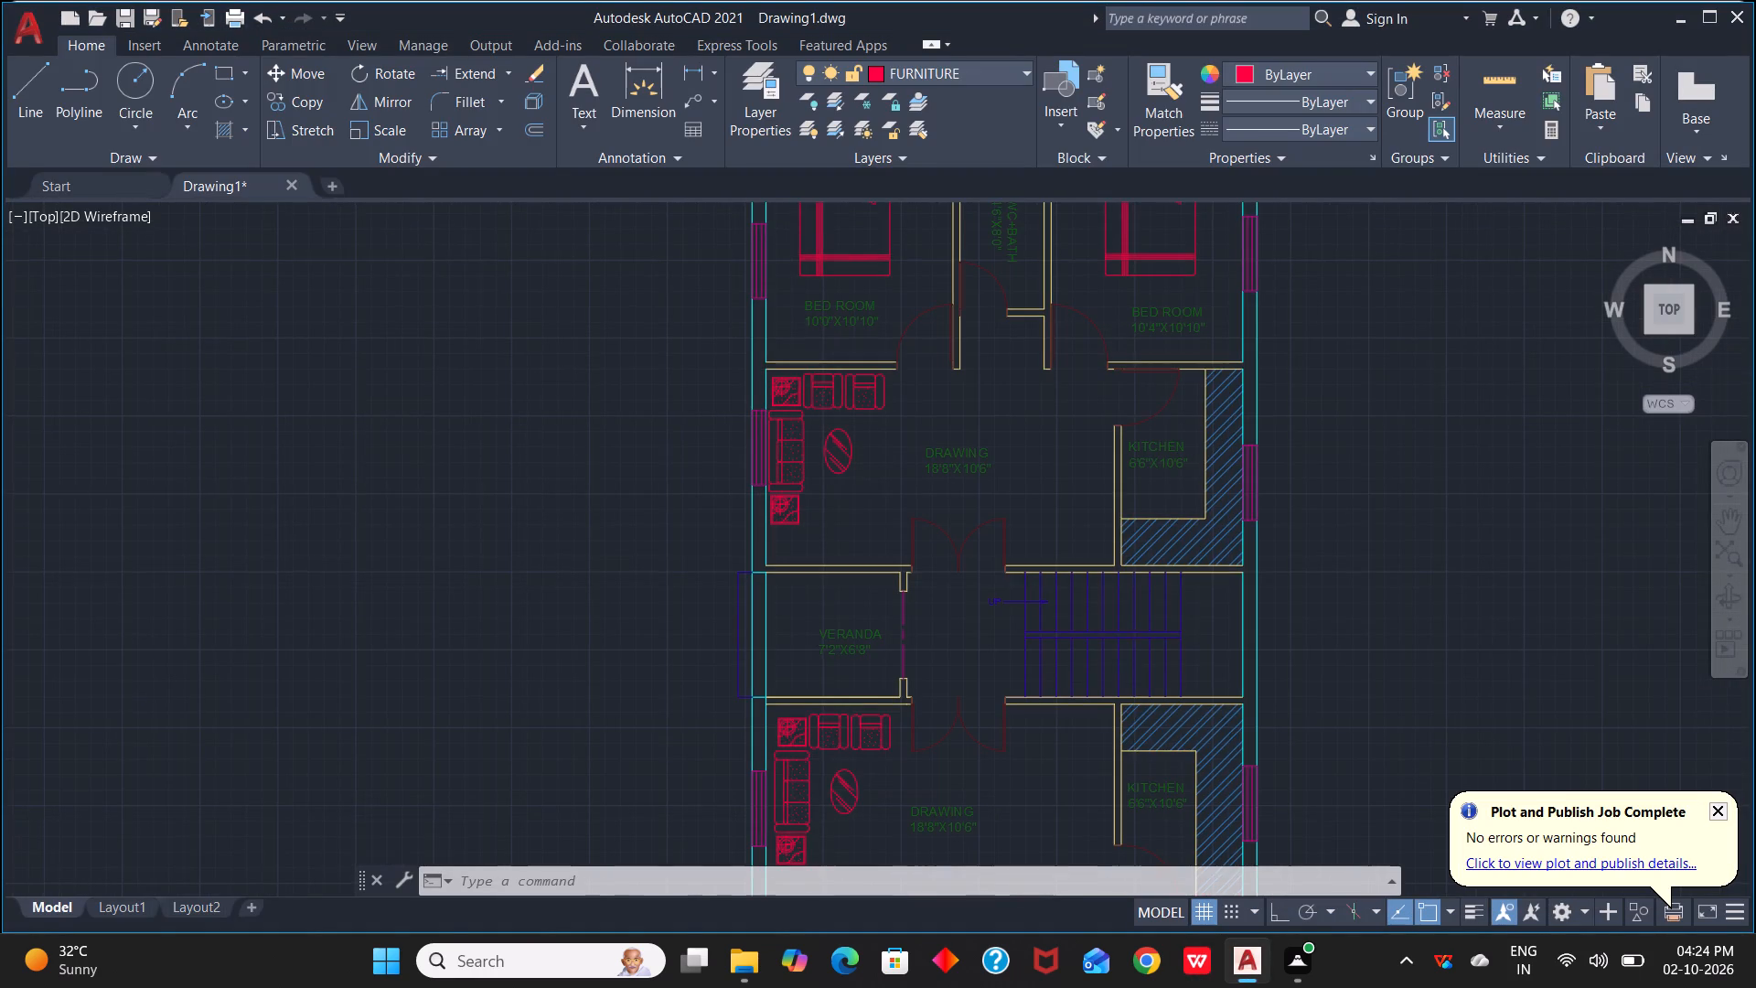
middle_click_drag(1127, 660, 1084, 494)
scroll(963, 710, "up", 1)
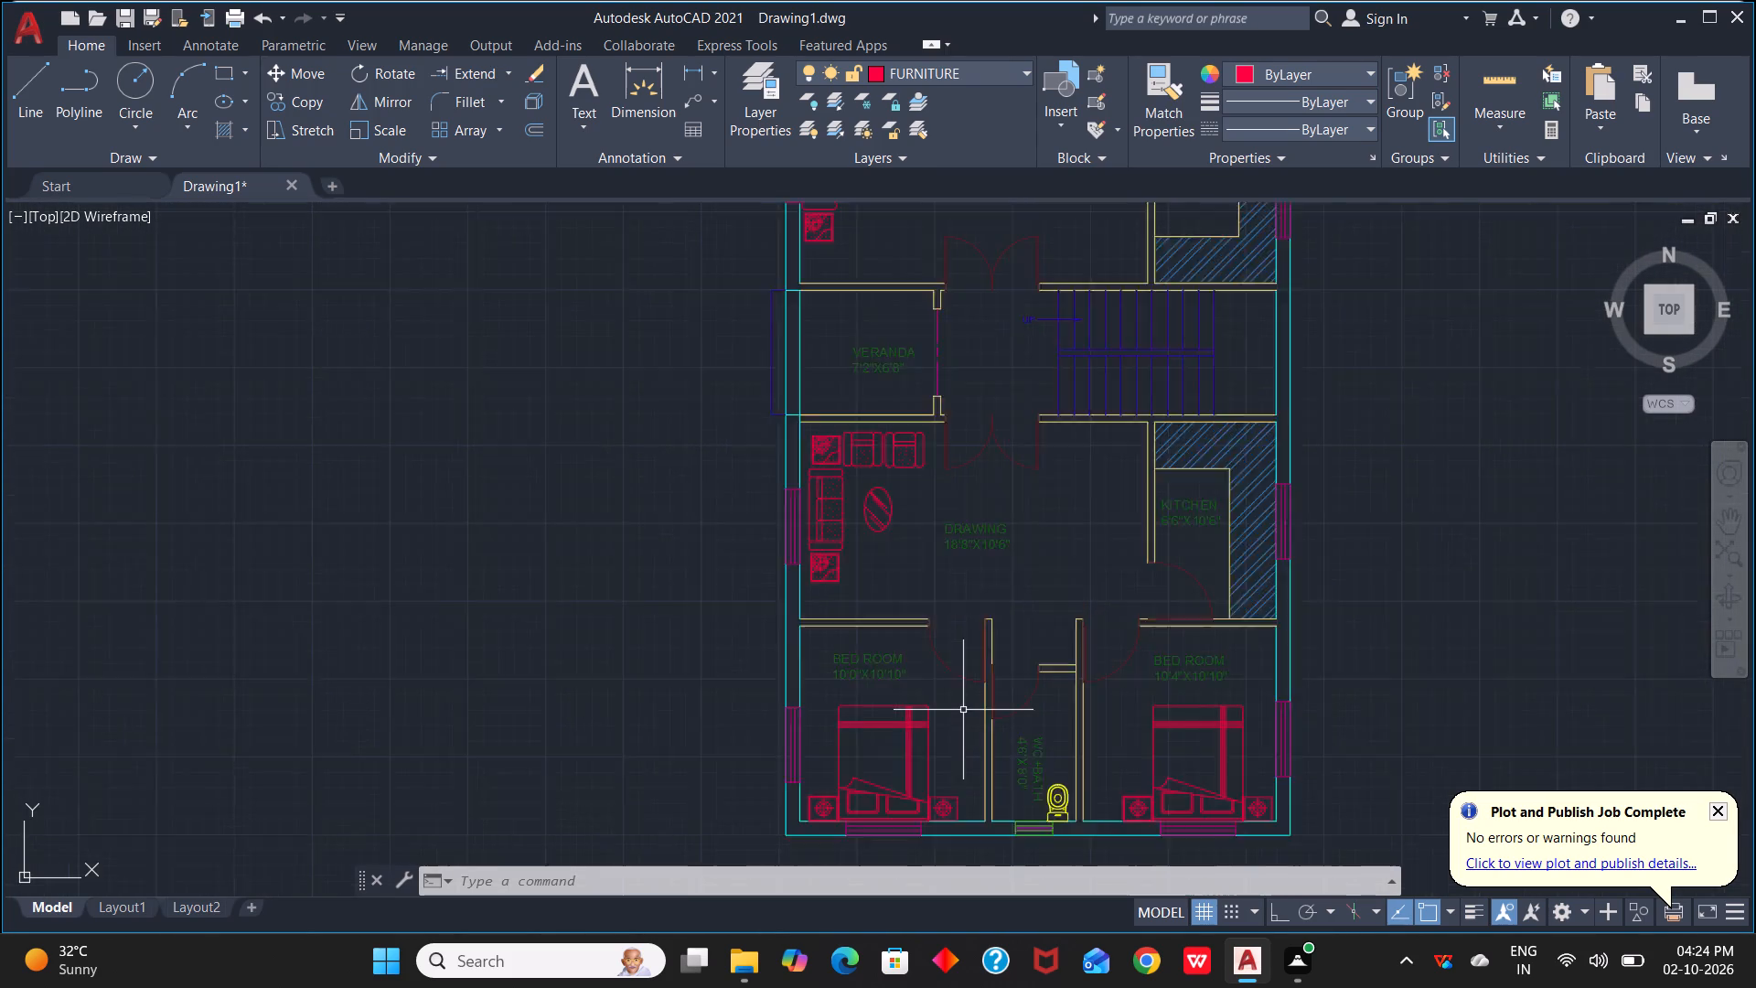
scroll(963, 710, "up", 1)
middle_click_drag(963, 710, 993, 620)
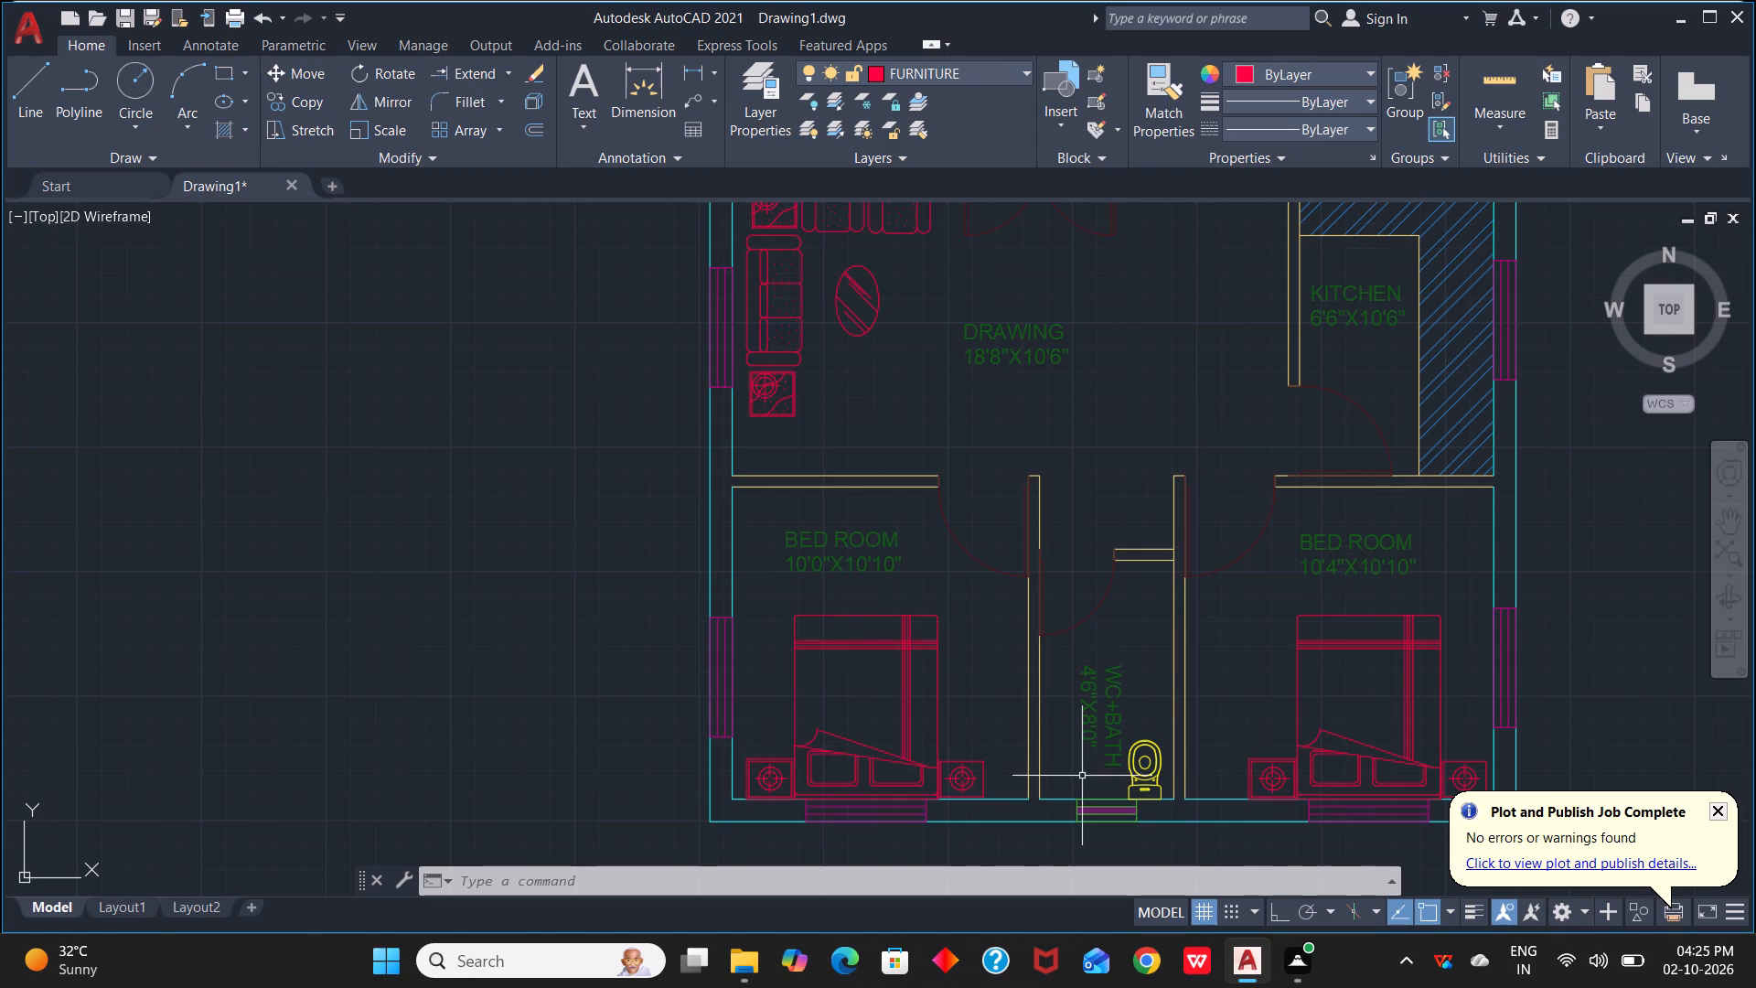
scroll(1048, 502, "down", 1)
middle_click_drag(1078, 488, 1083, 567)
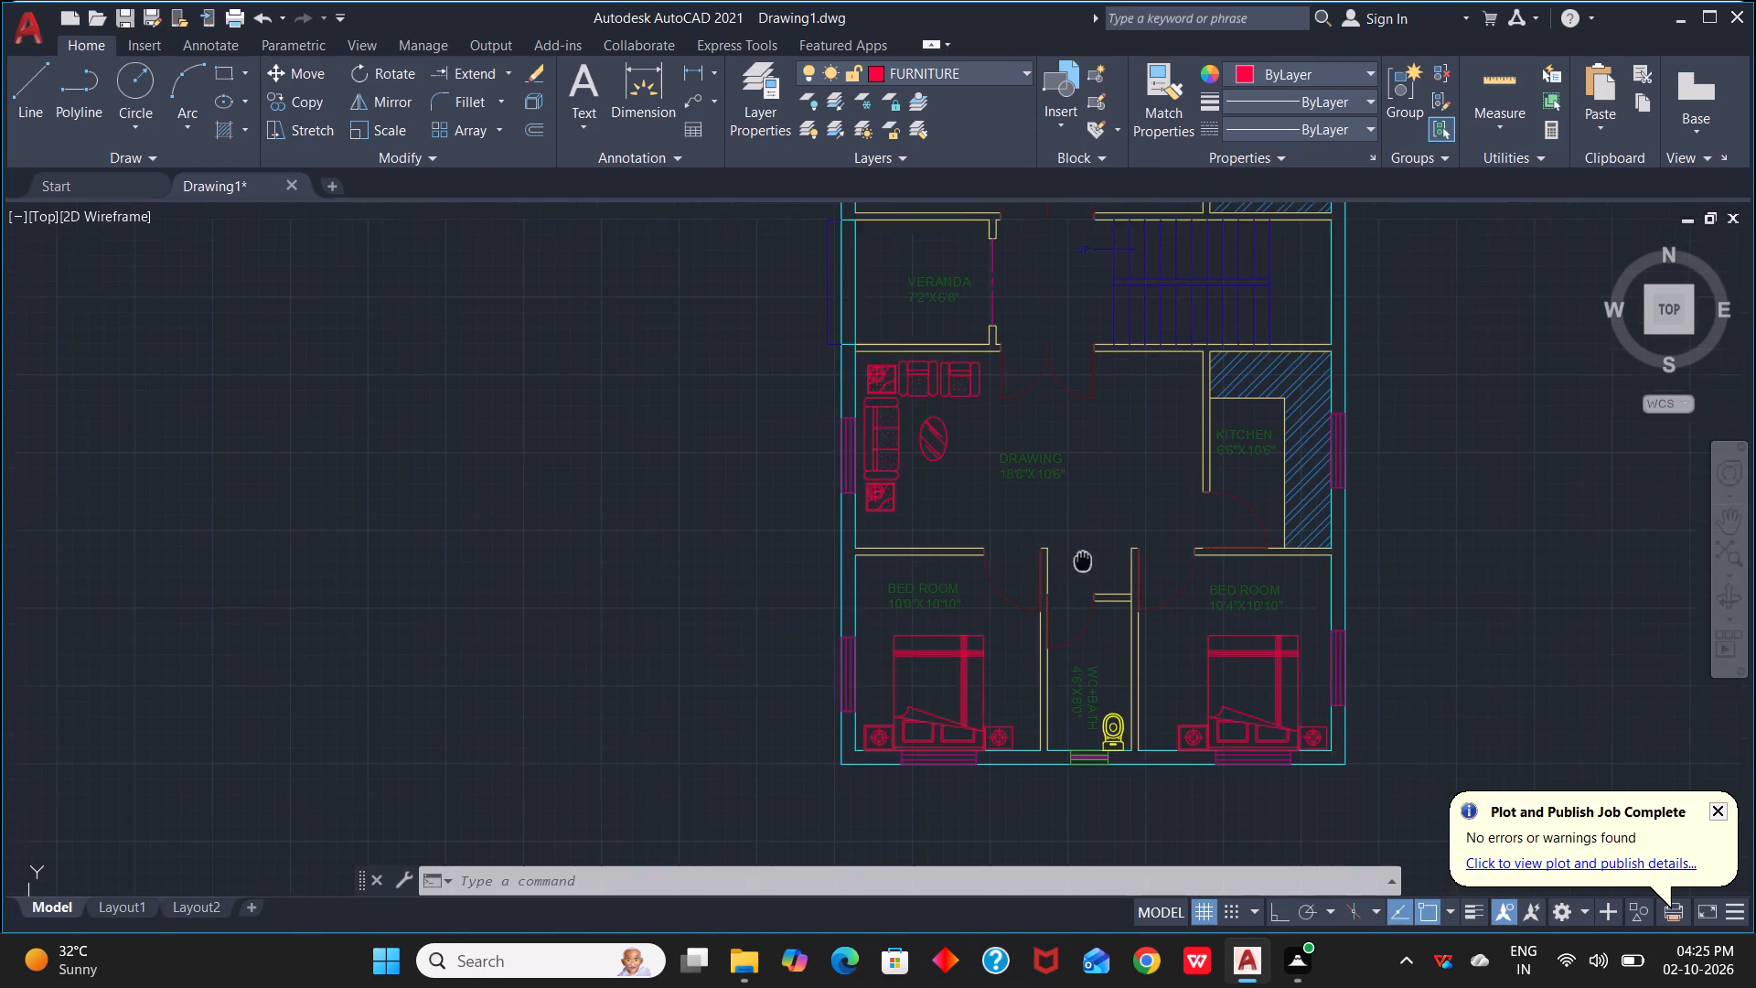
middle_click_drag(1083, 567, 1097, 662)
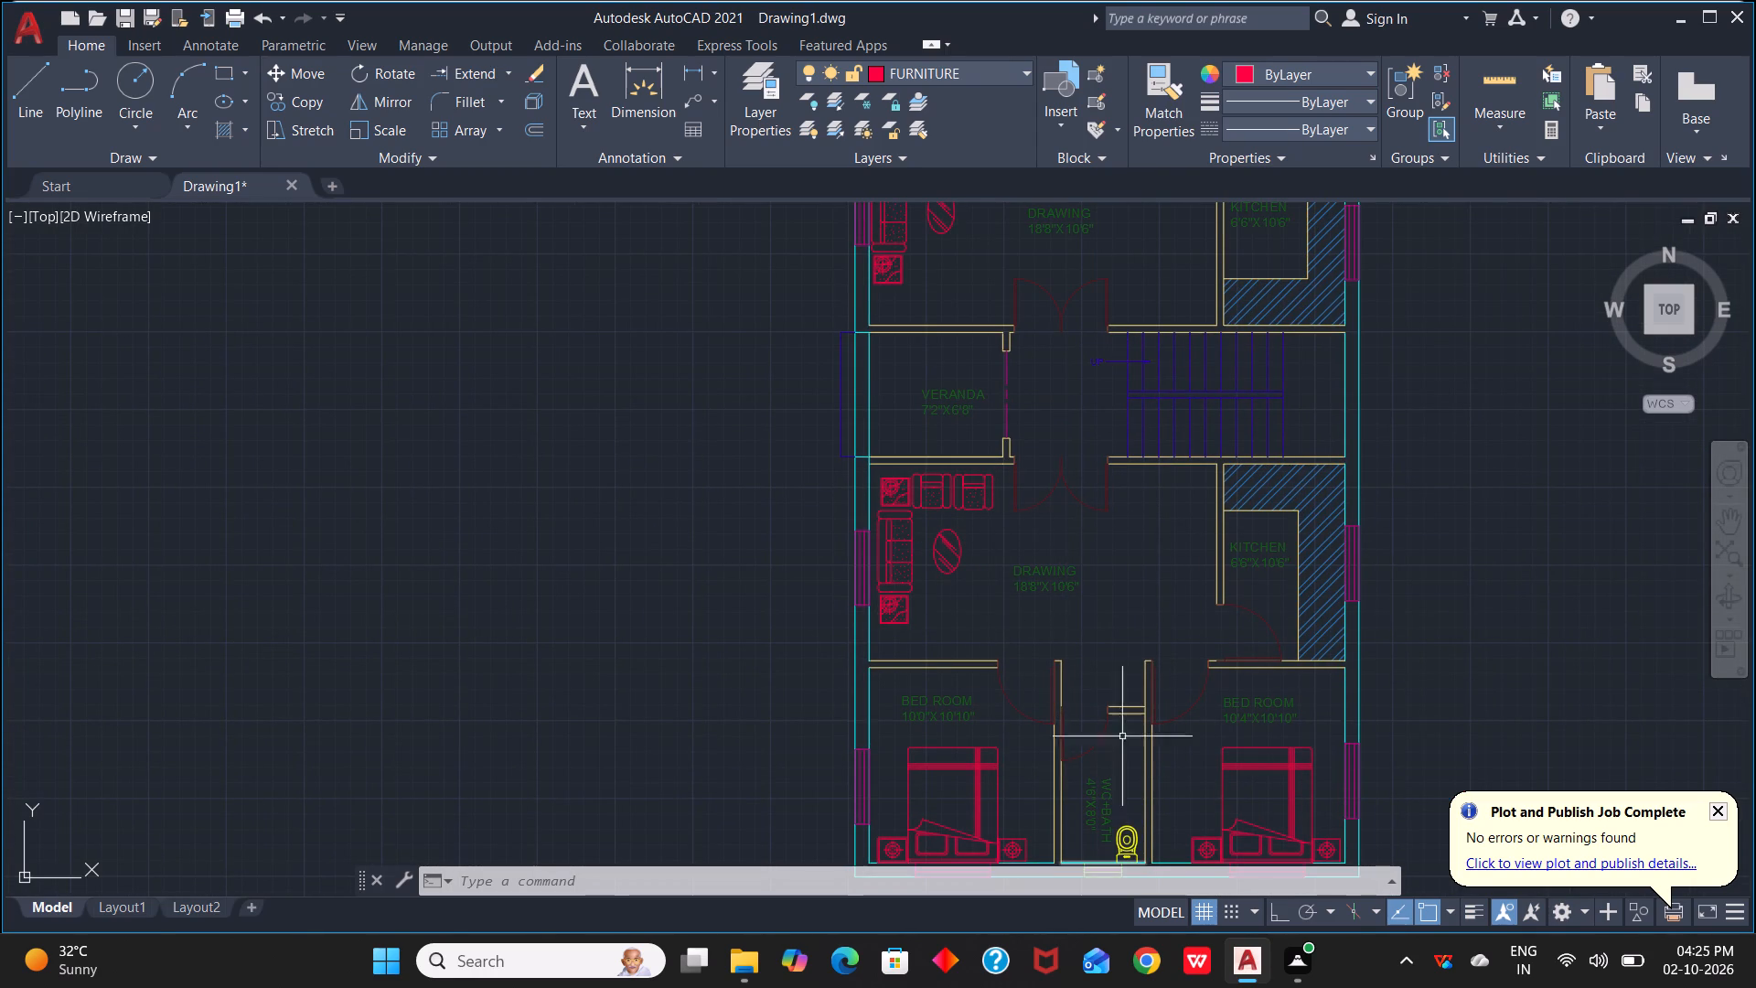
scroll(1140, 580, "down", 1)
middle_click_drag(1140, 580, 1140, 583)
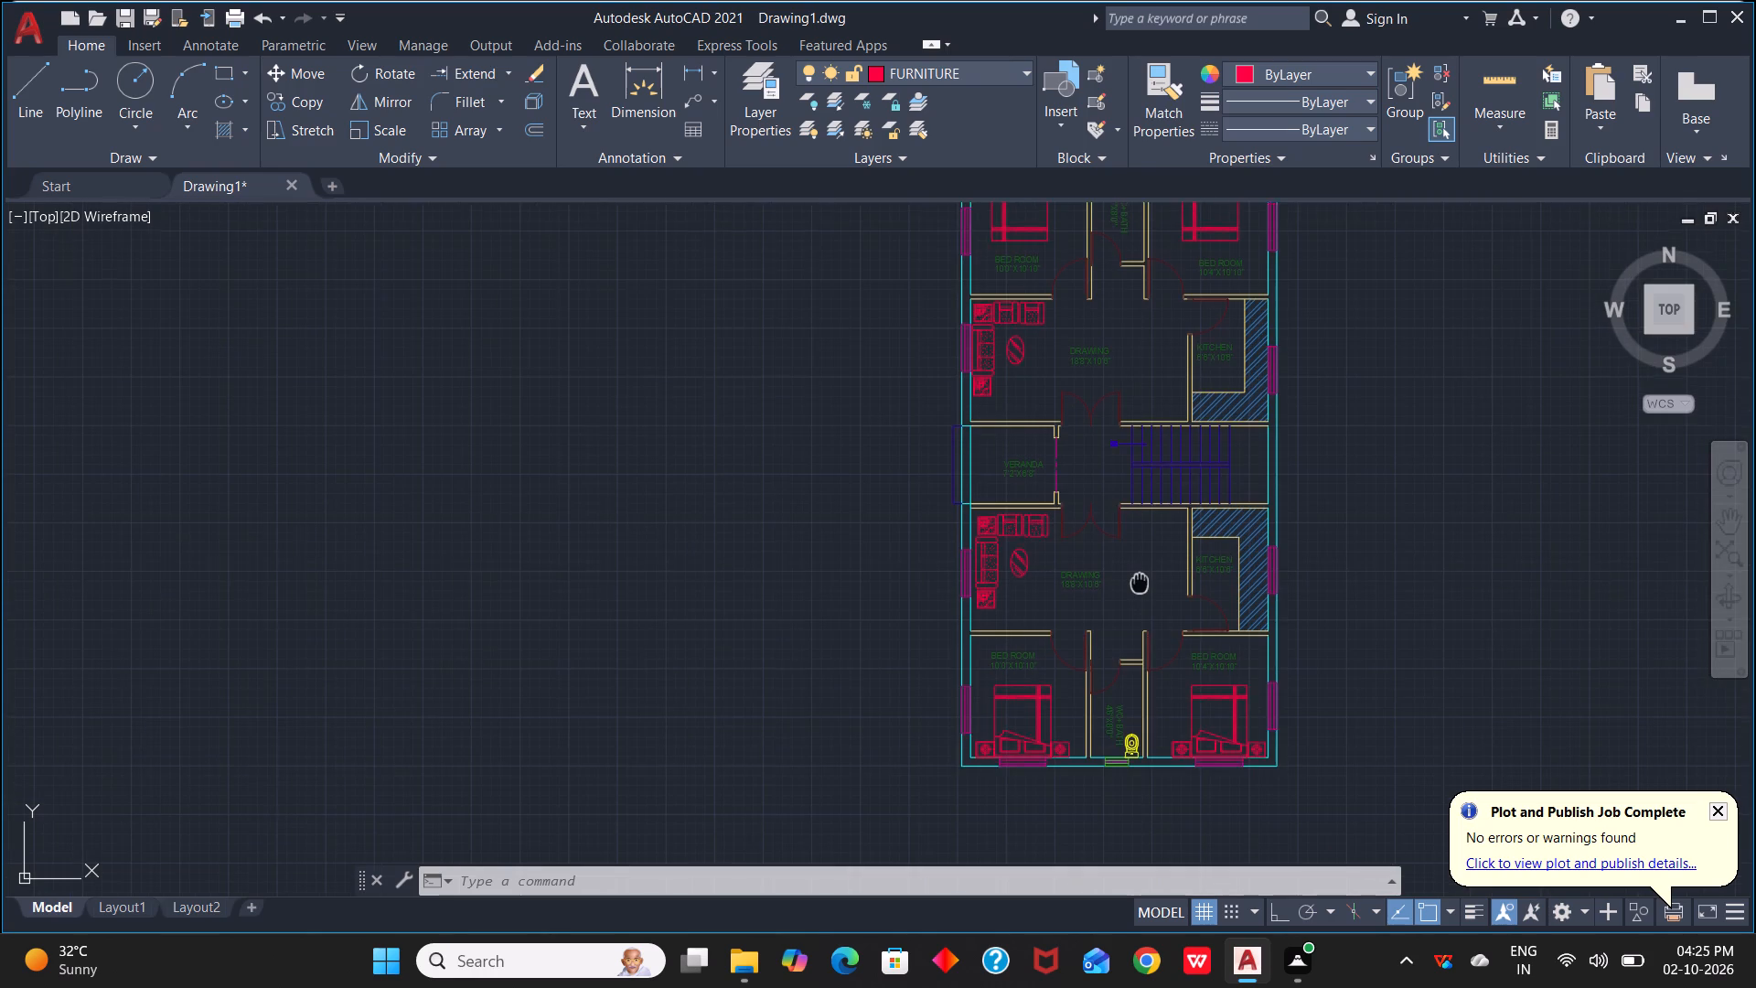
middle_click_drag(1140, 583, 1130, 712)
scroll(1048, 629, "up", 1)
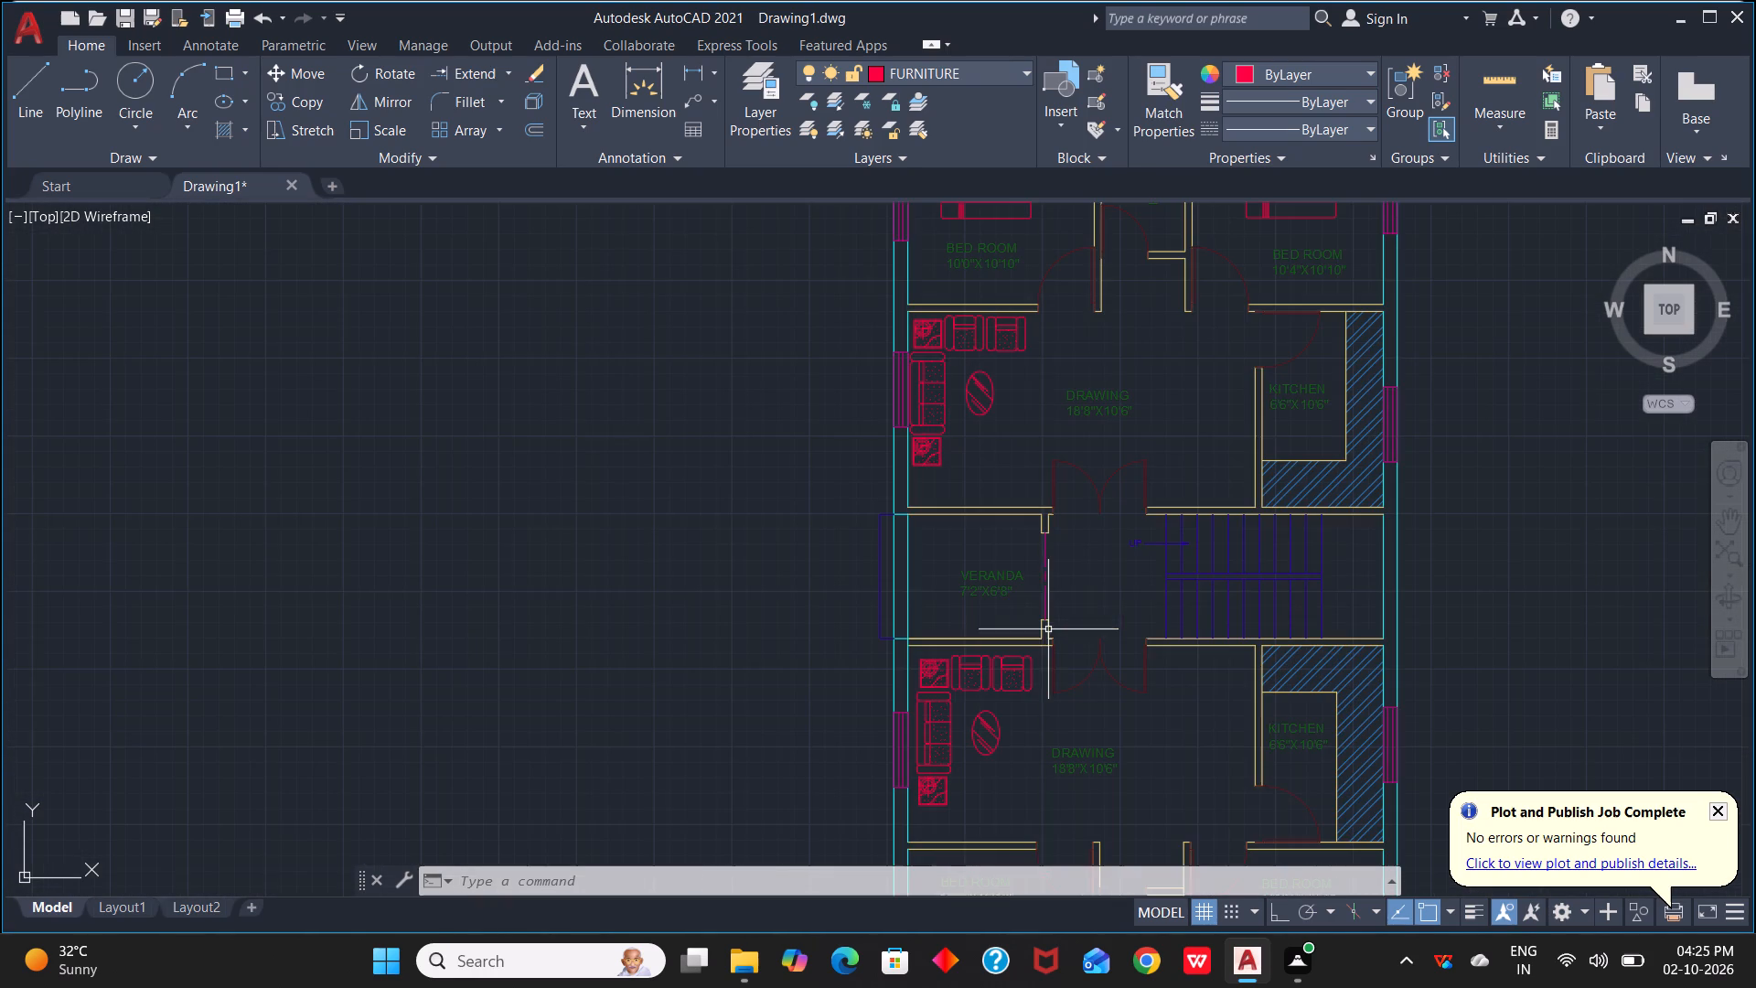
scroll(1060, 592, "down", 2)
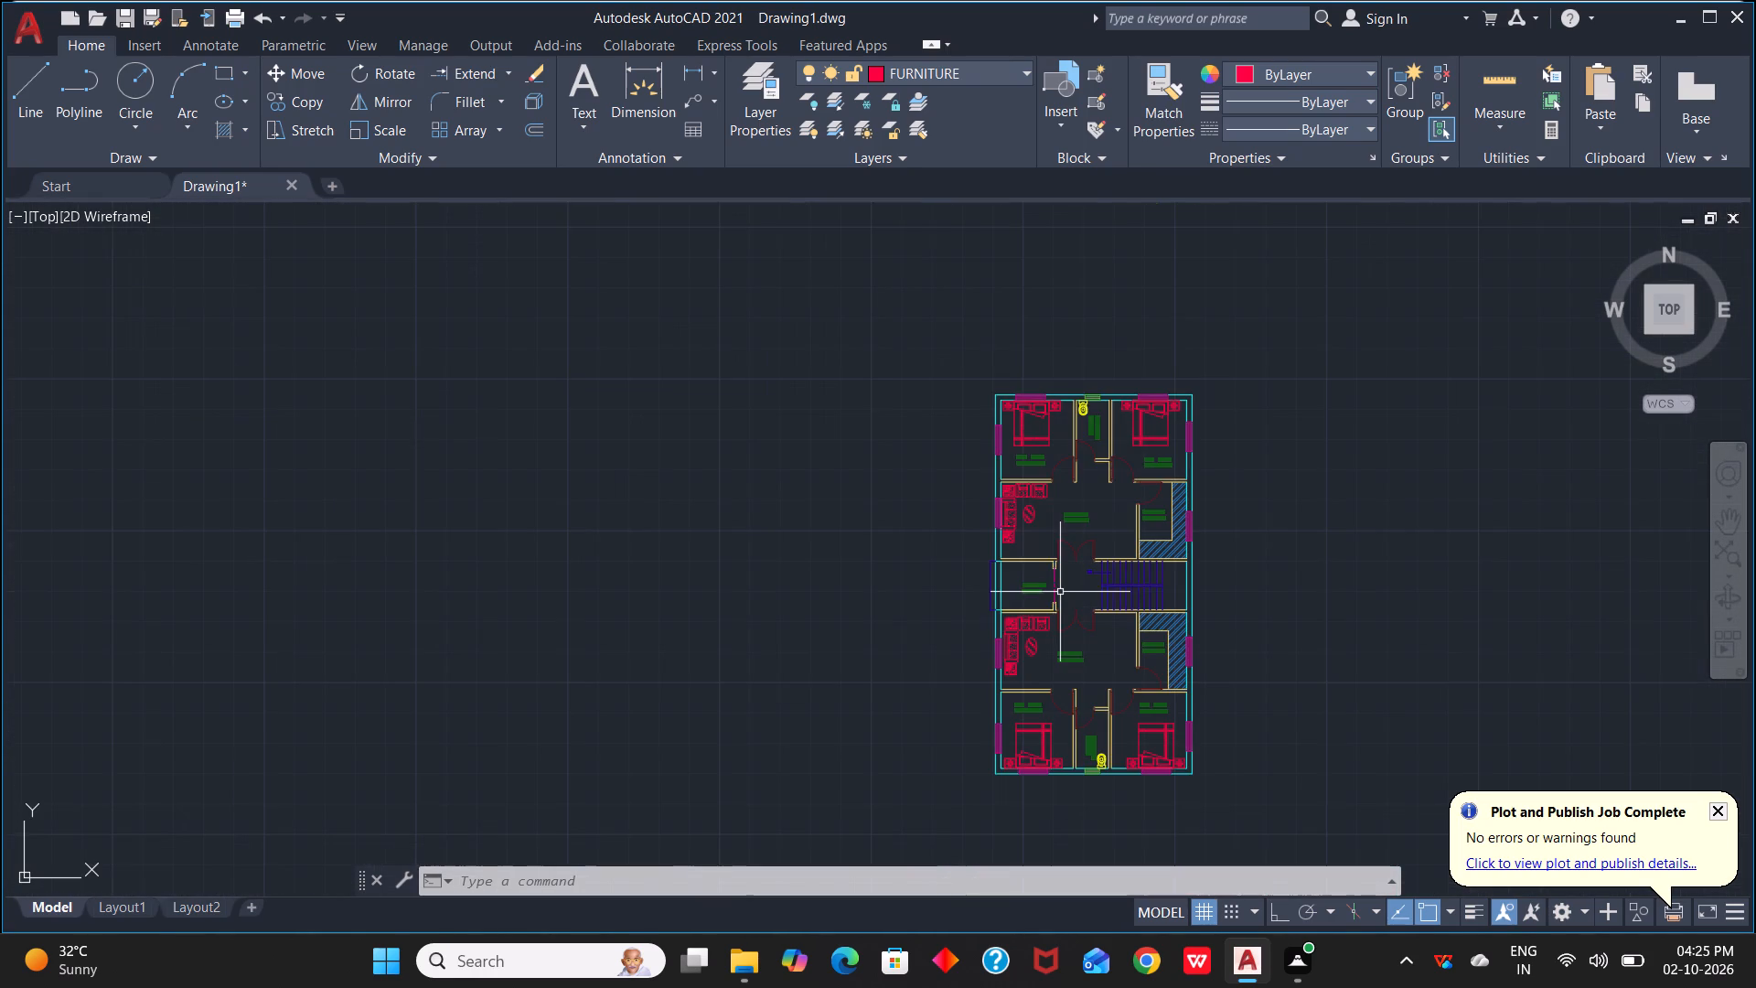
Save the drawing in Downloads as GROUND FLOOR PLAN in AutoCAD 2018 Drawing format.
left_click(28, 22)
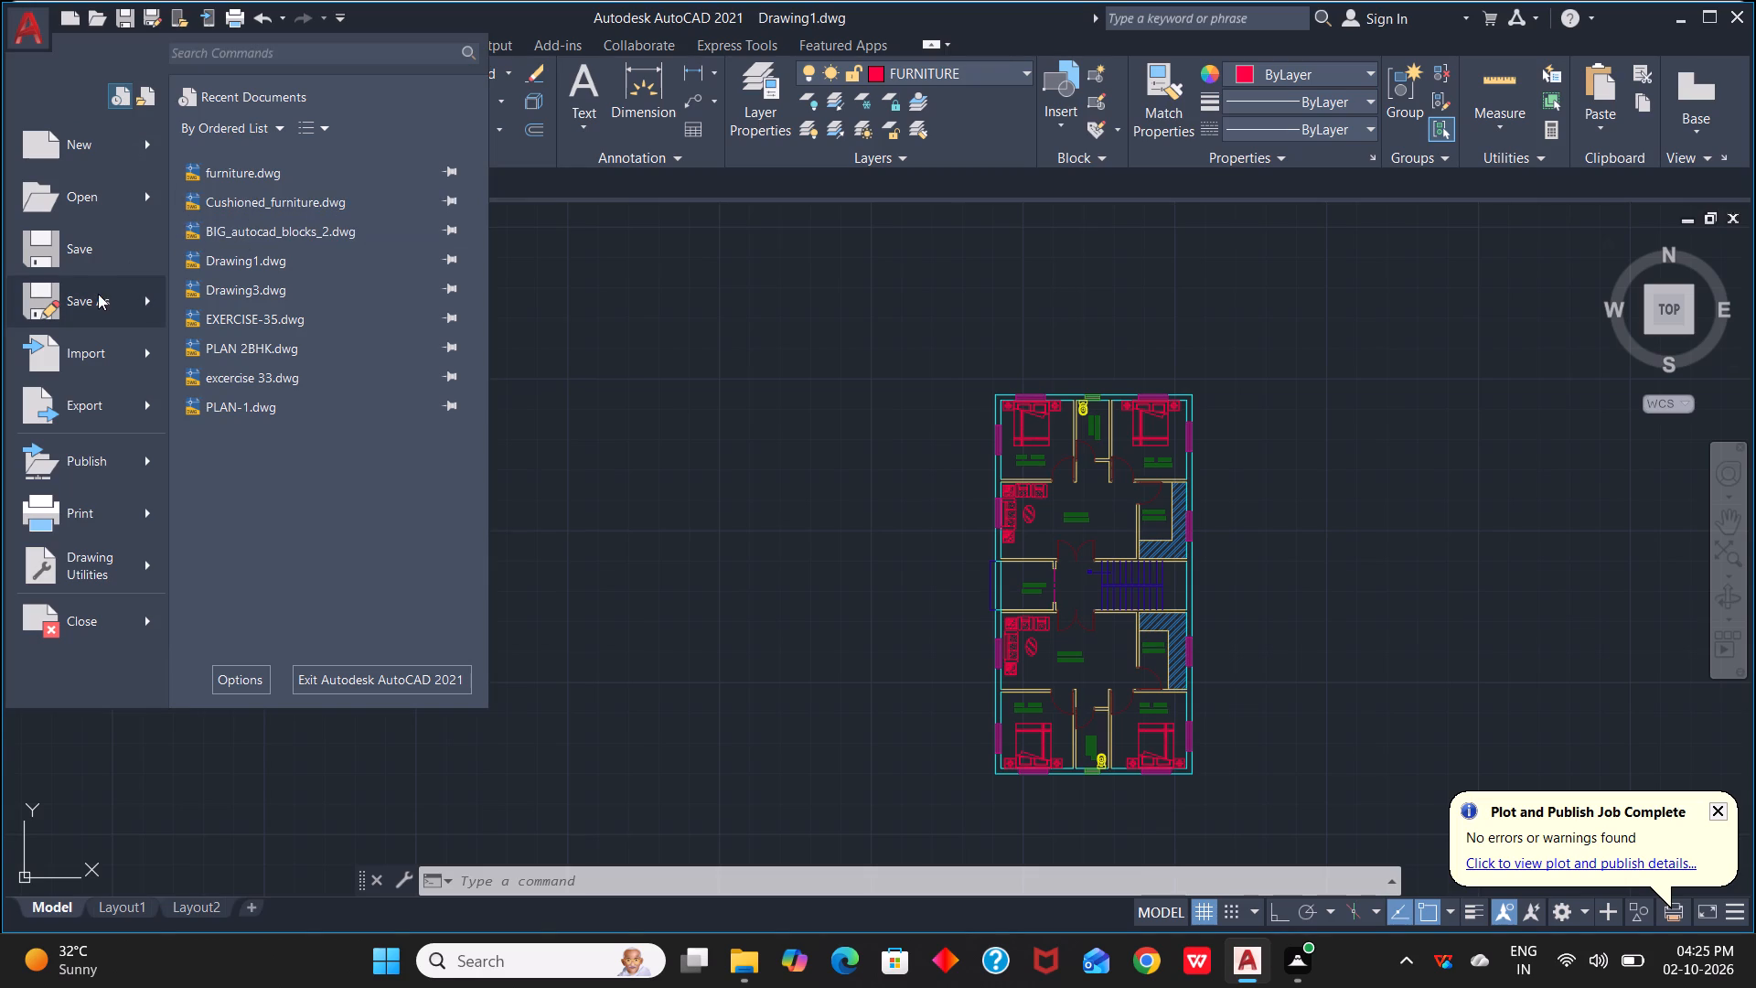
left_click(98, 294)
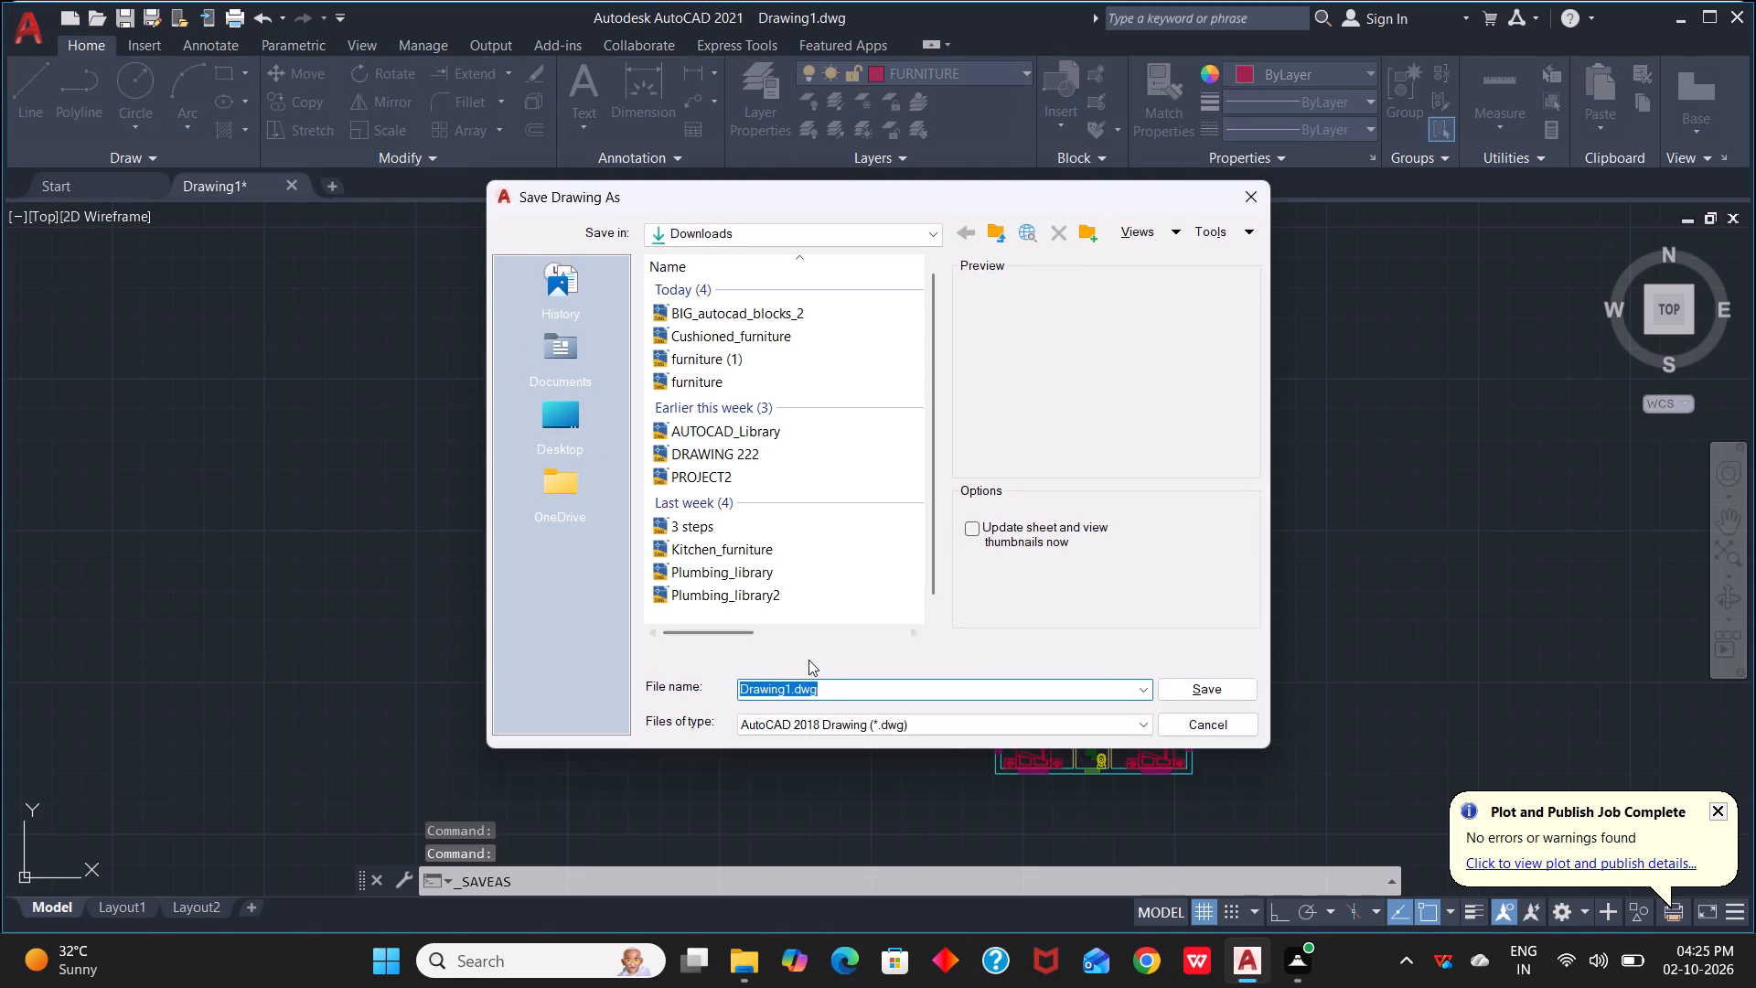
key("BackSpace")
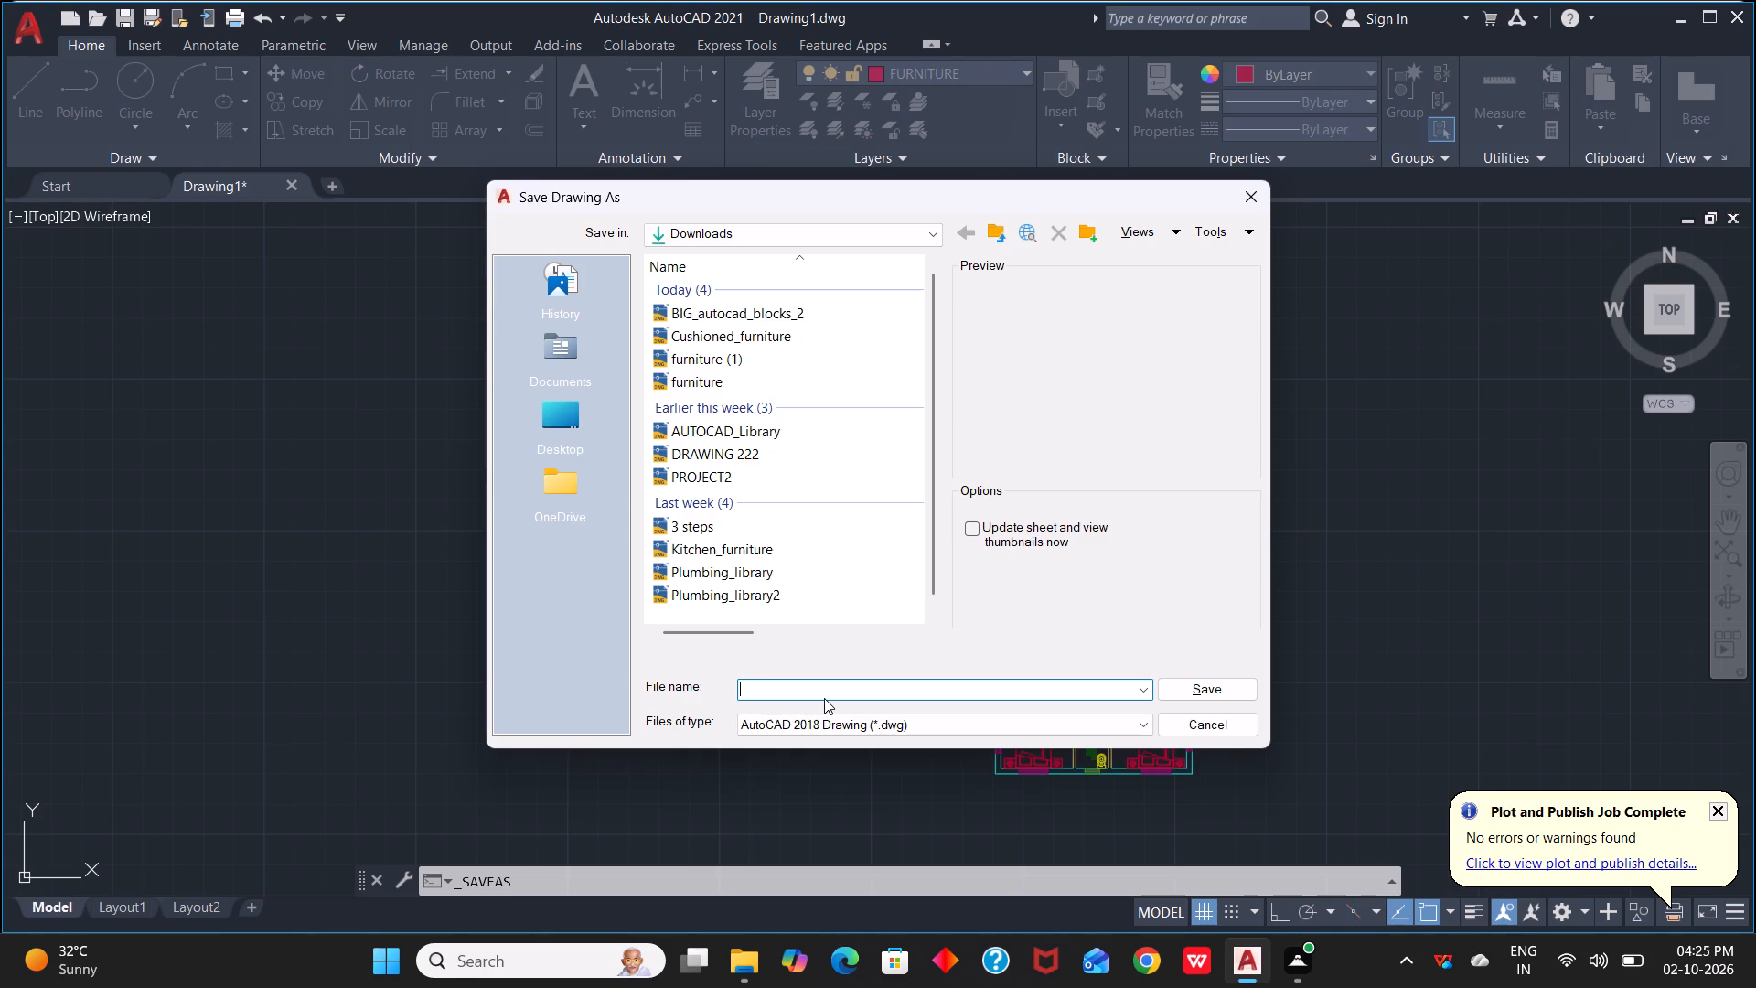
type("GROUN")
type("D FLOOR PLAN")
key("Return")
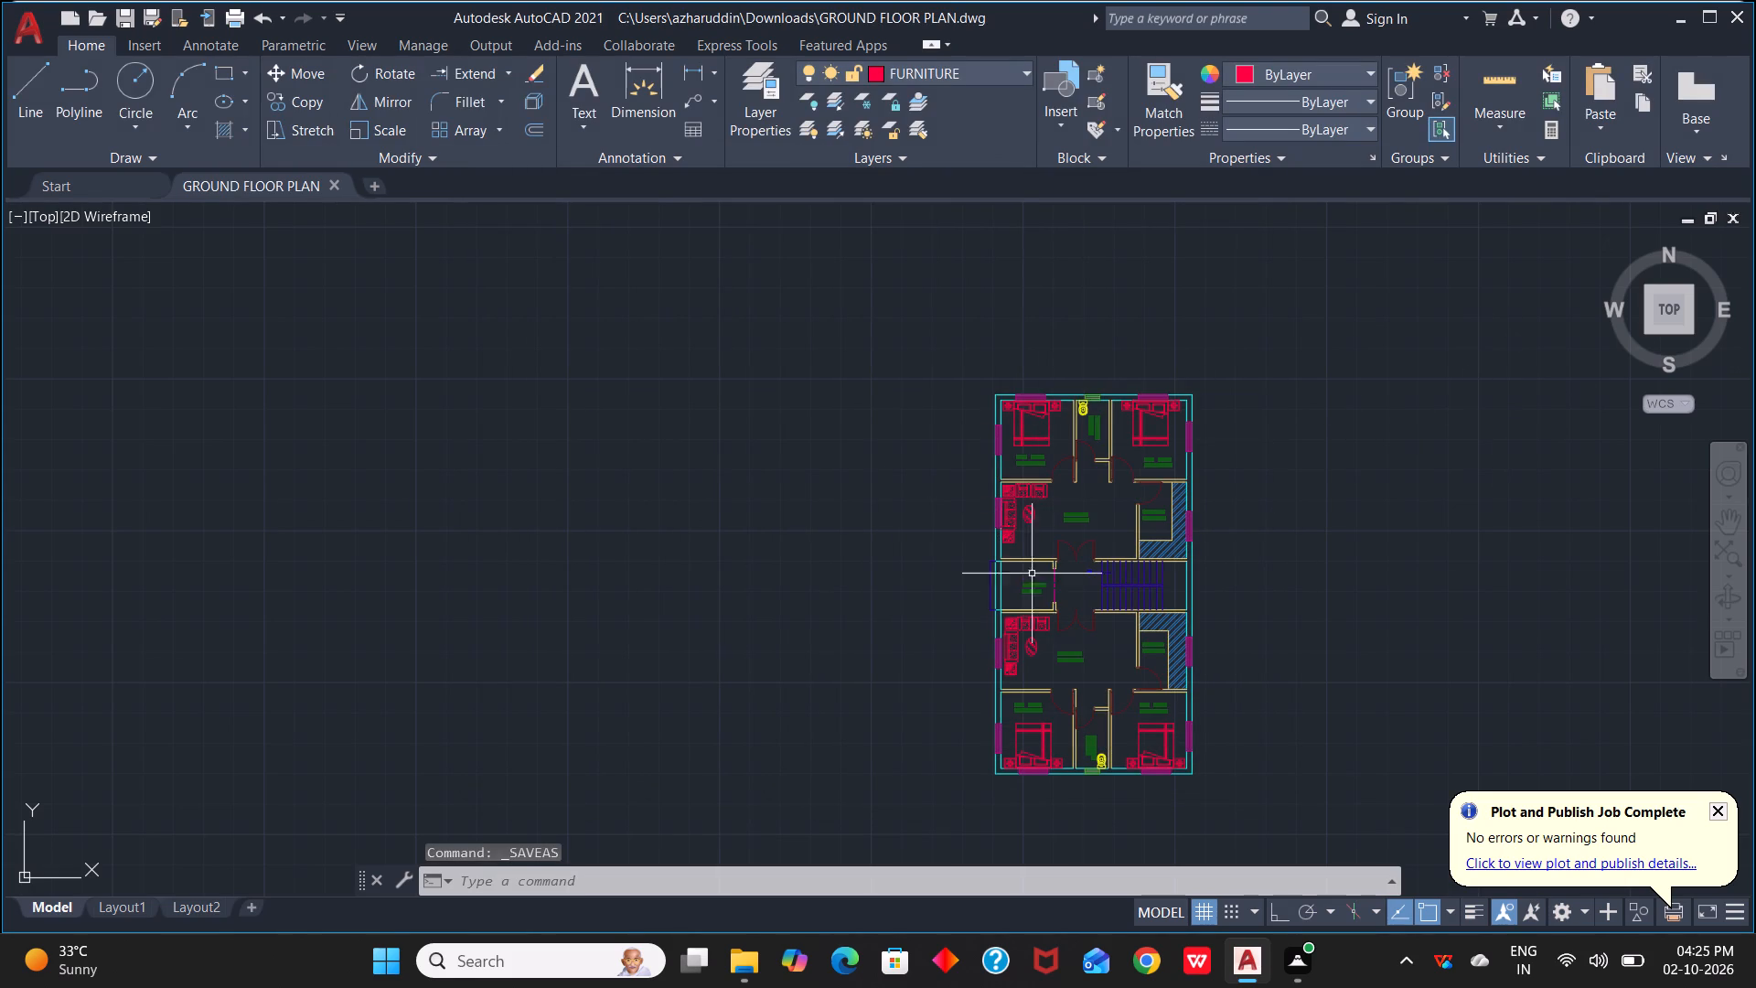
Close AutoCAD.
left_click(1749, 25)
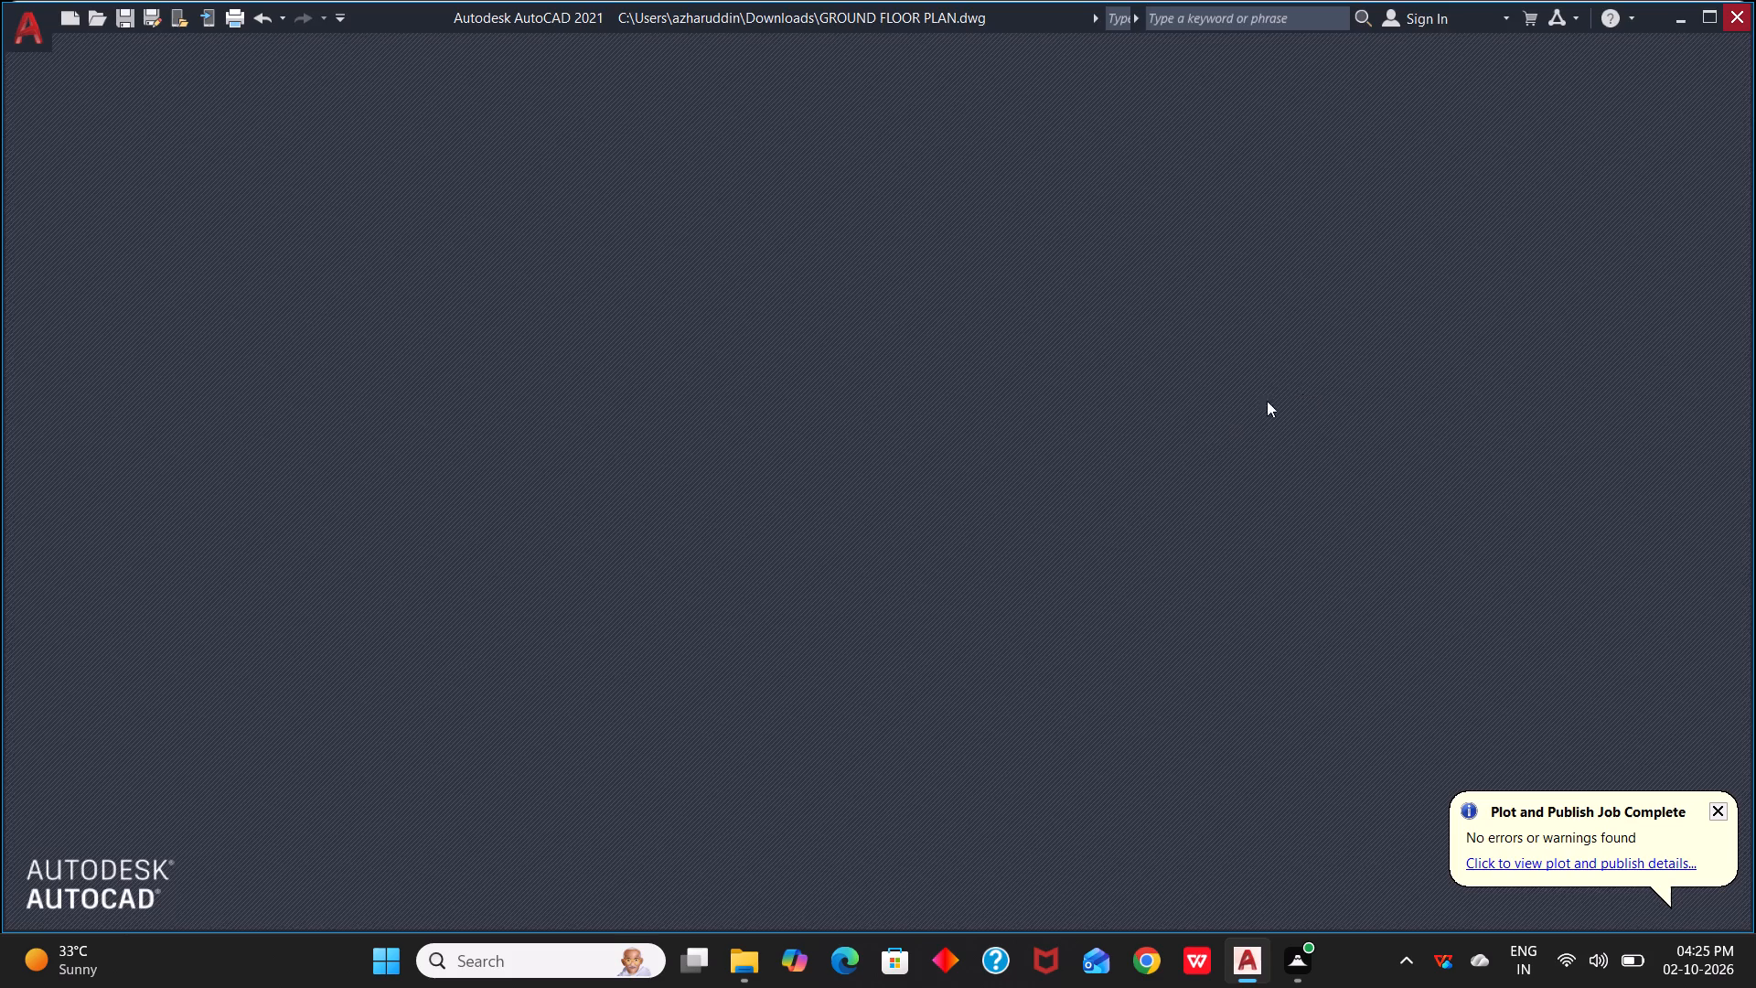